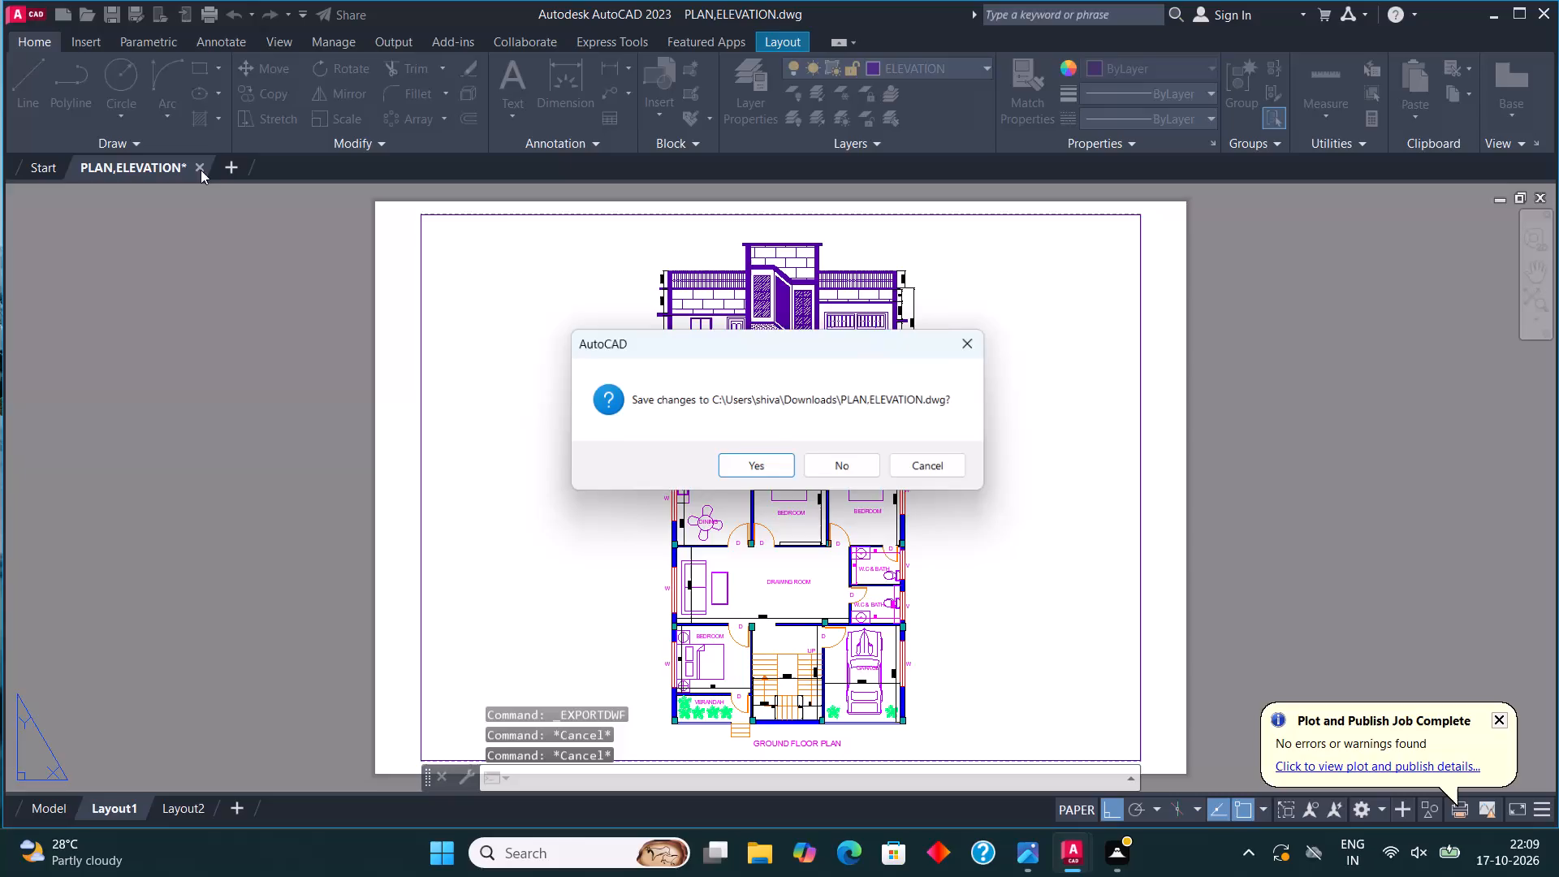
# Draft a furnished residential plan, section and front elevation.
# Save the changes to PLAN,ELEVATION.dwg as it closes.
pyautogui.click(748, 464)
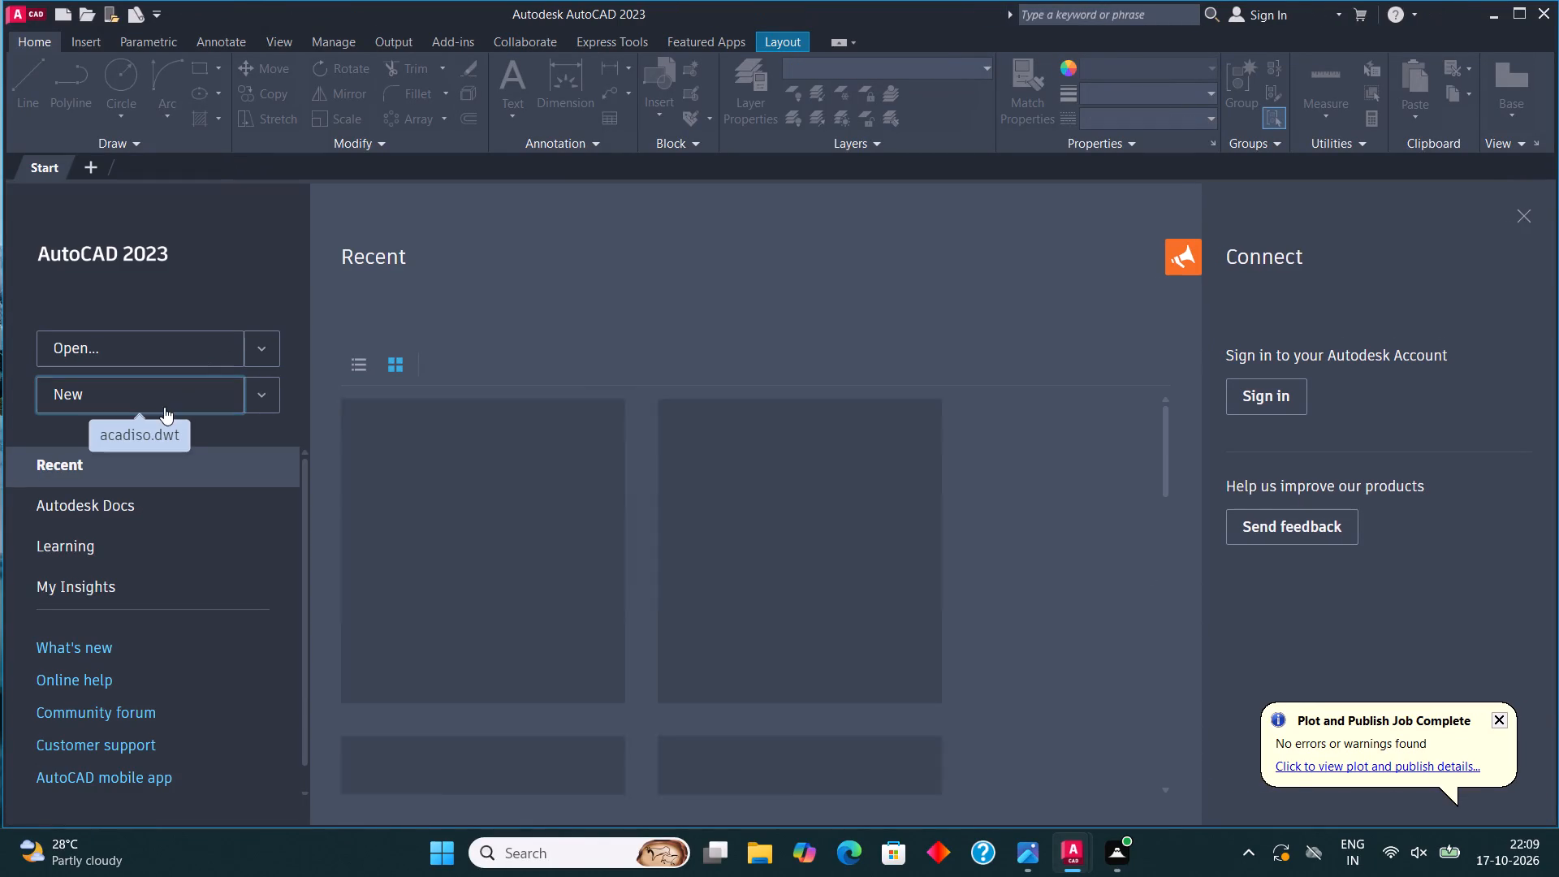
# Start a new drawing from the acadiso.dwt template and turn its grid off.
pyautogui.click(164, 407)
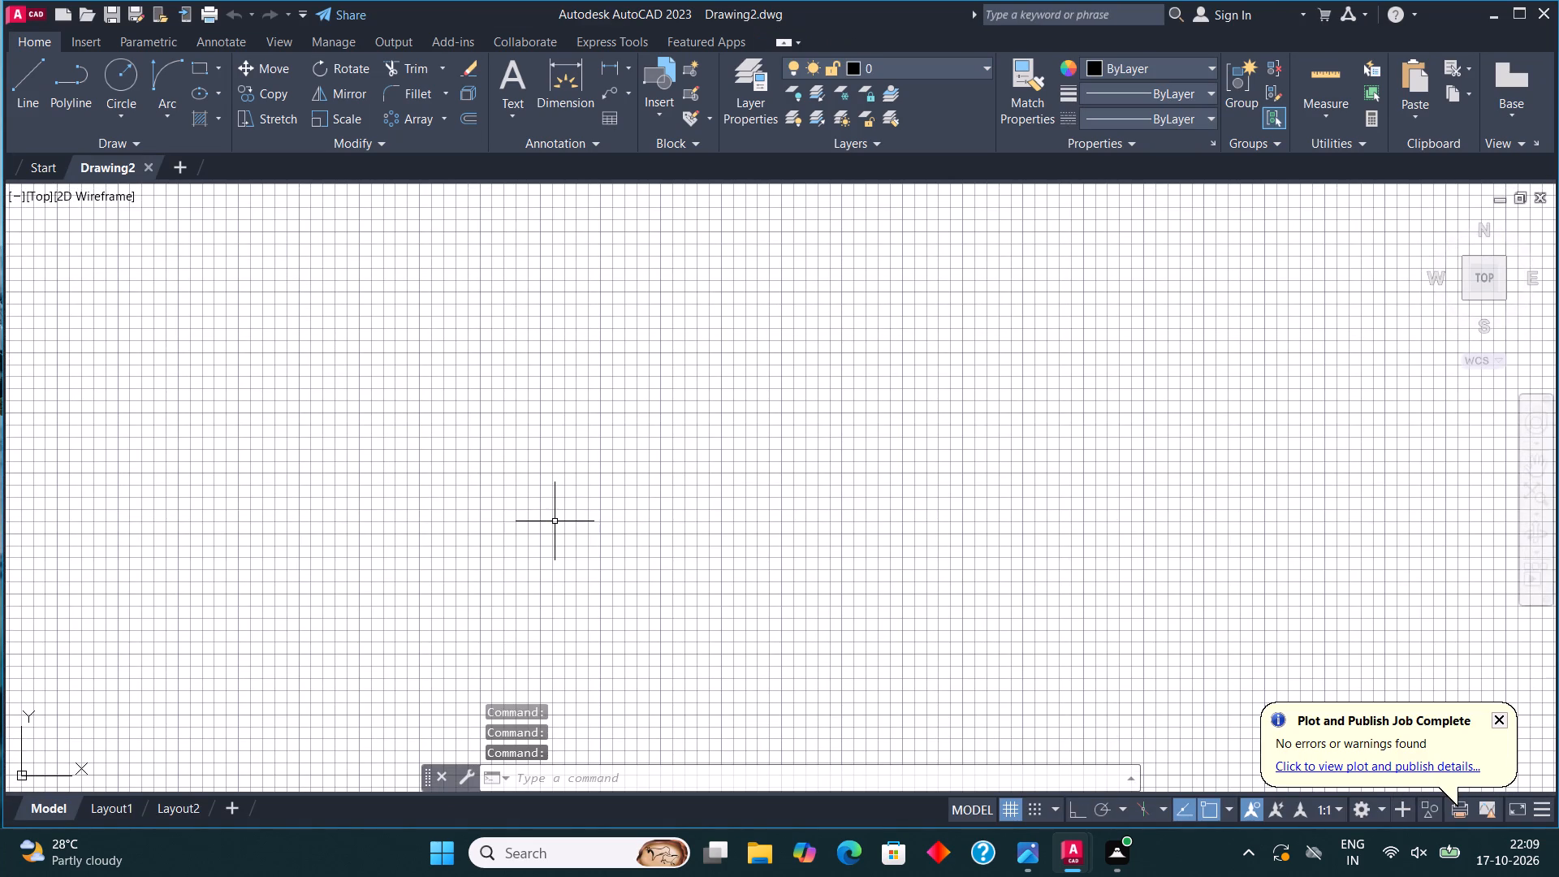
pyautogui.write('GR')
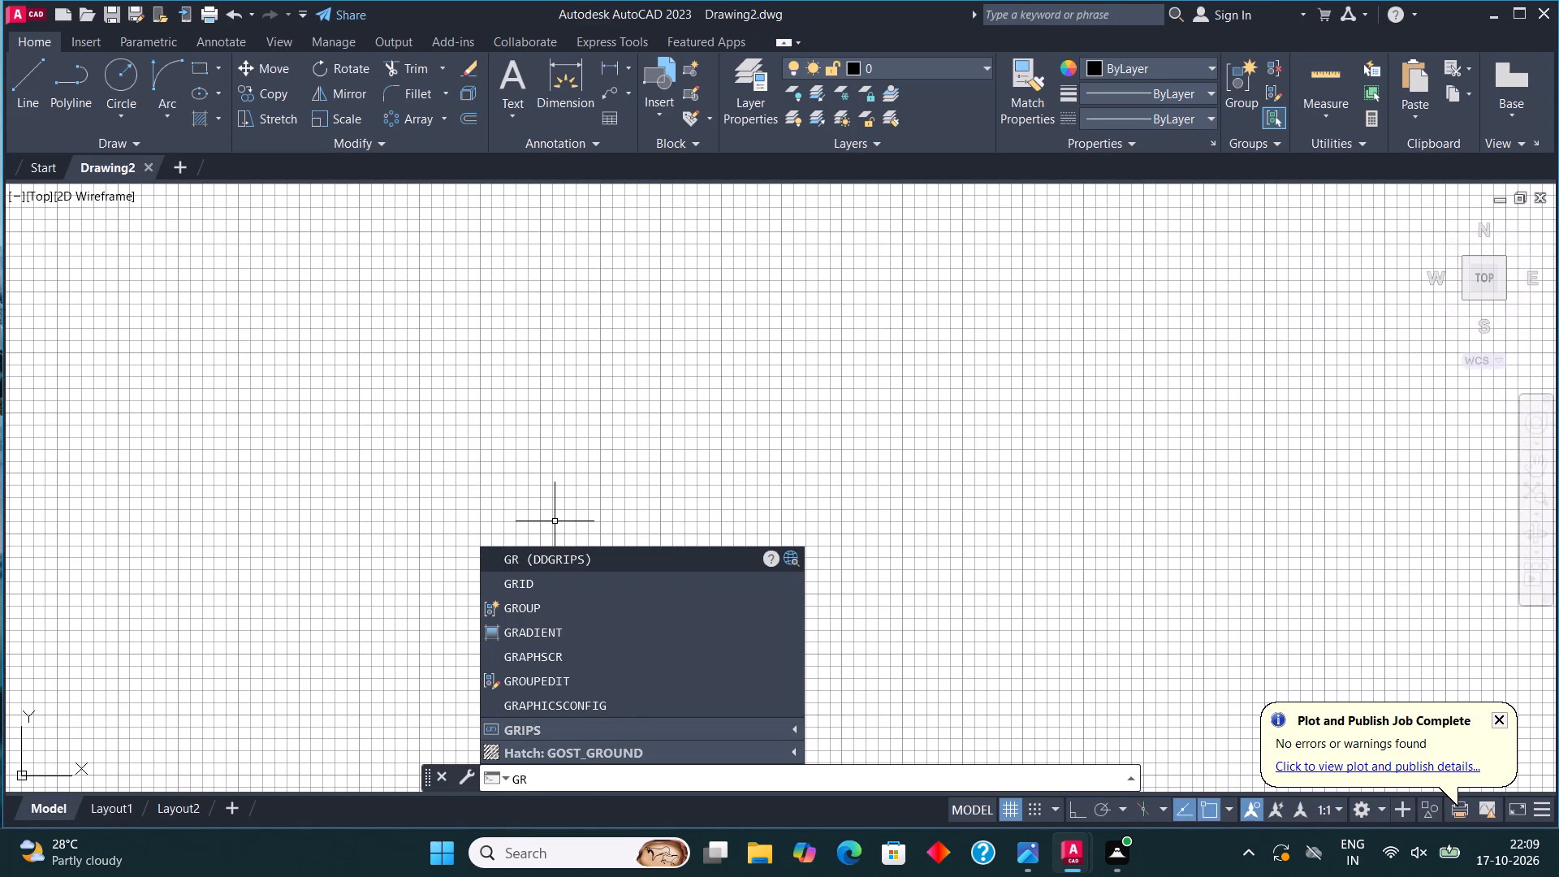
pyautogui.click(546, 586)
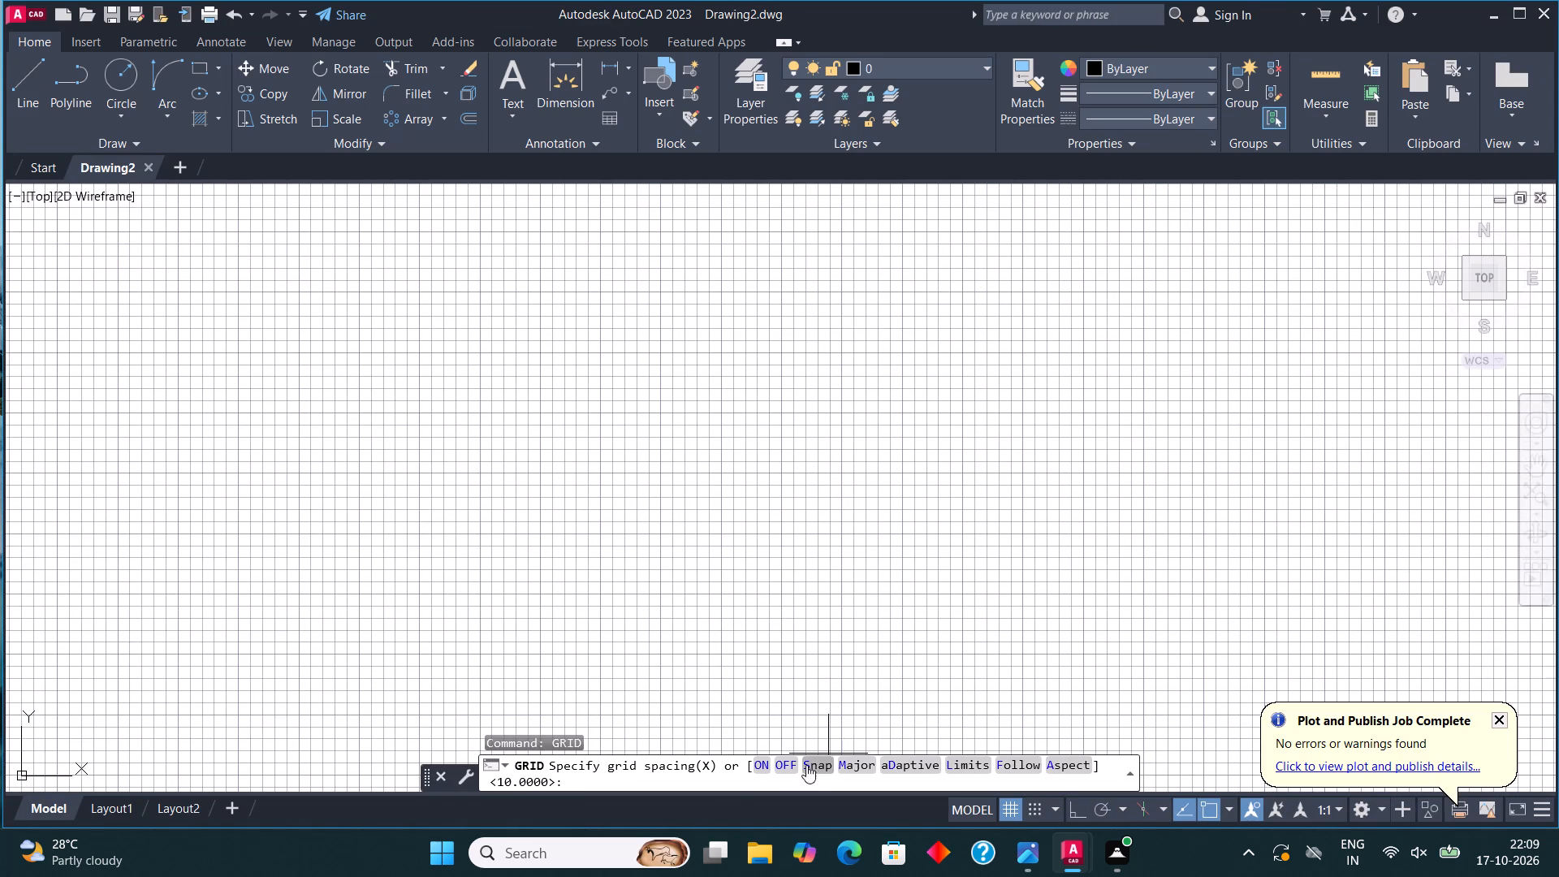
pyautogui.click(789, 765)
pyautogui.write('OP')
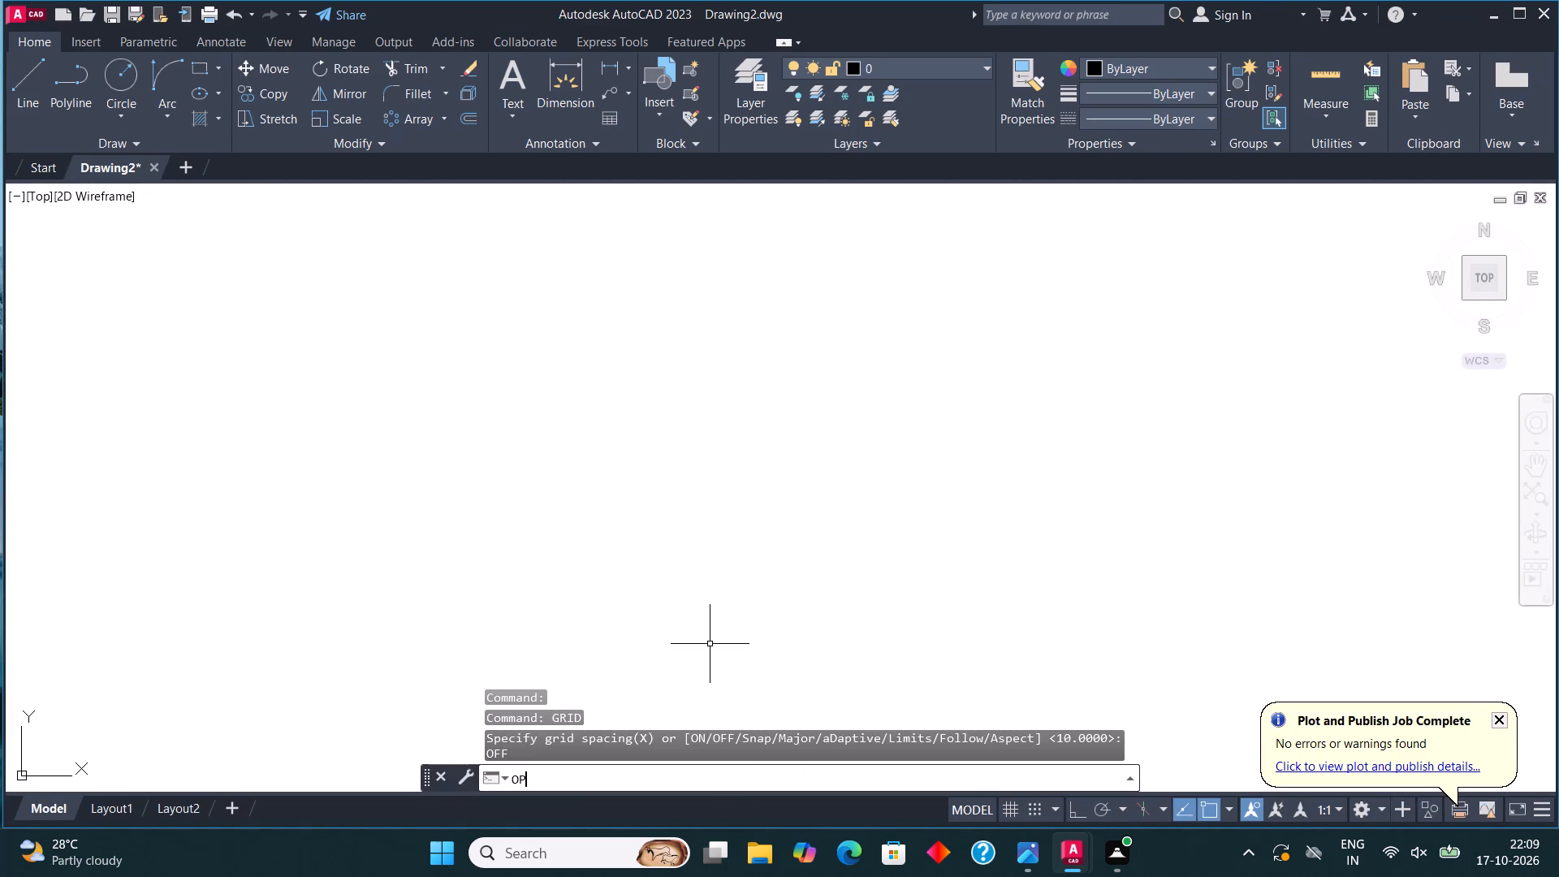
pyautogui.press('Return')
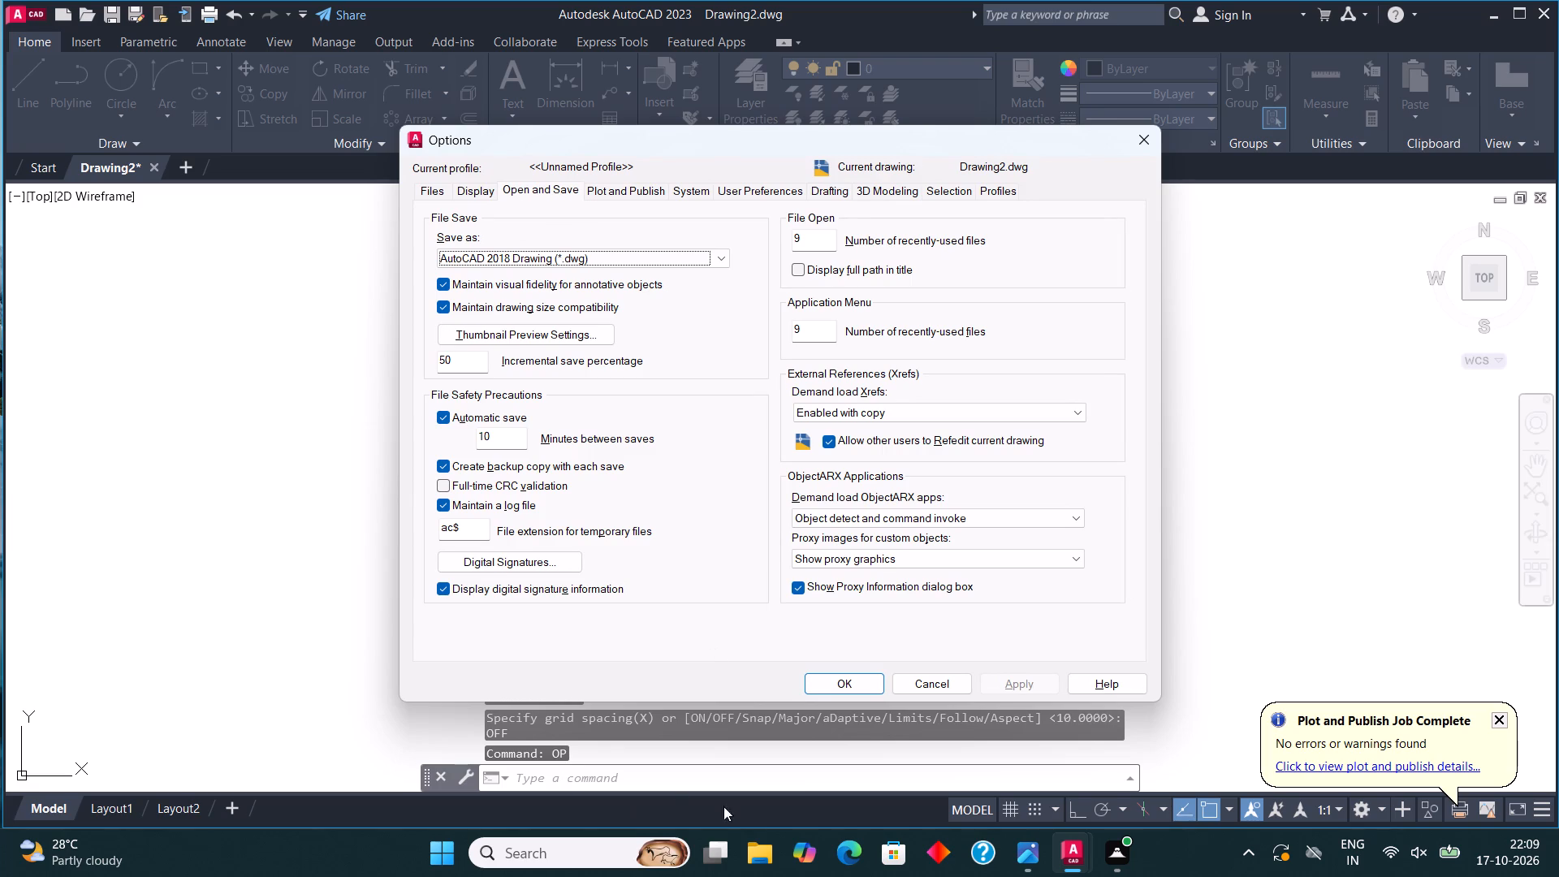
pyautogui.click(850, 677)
# Configure the drawing units to Architectural length type, 0'-0" precision and Inches as the insertion scale.
pyautogui.write('UN')
pyautogui.press('Return')
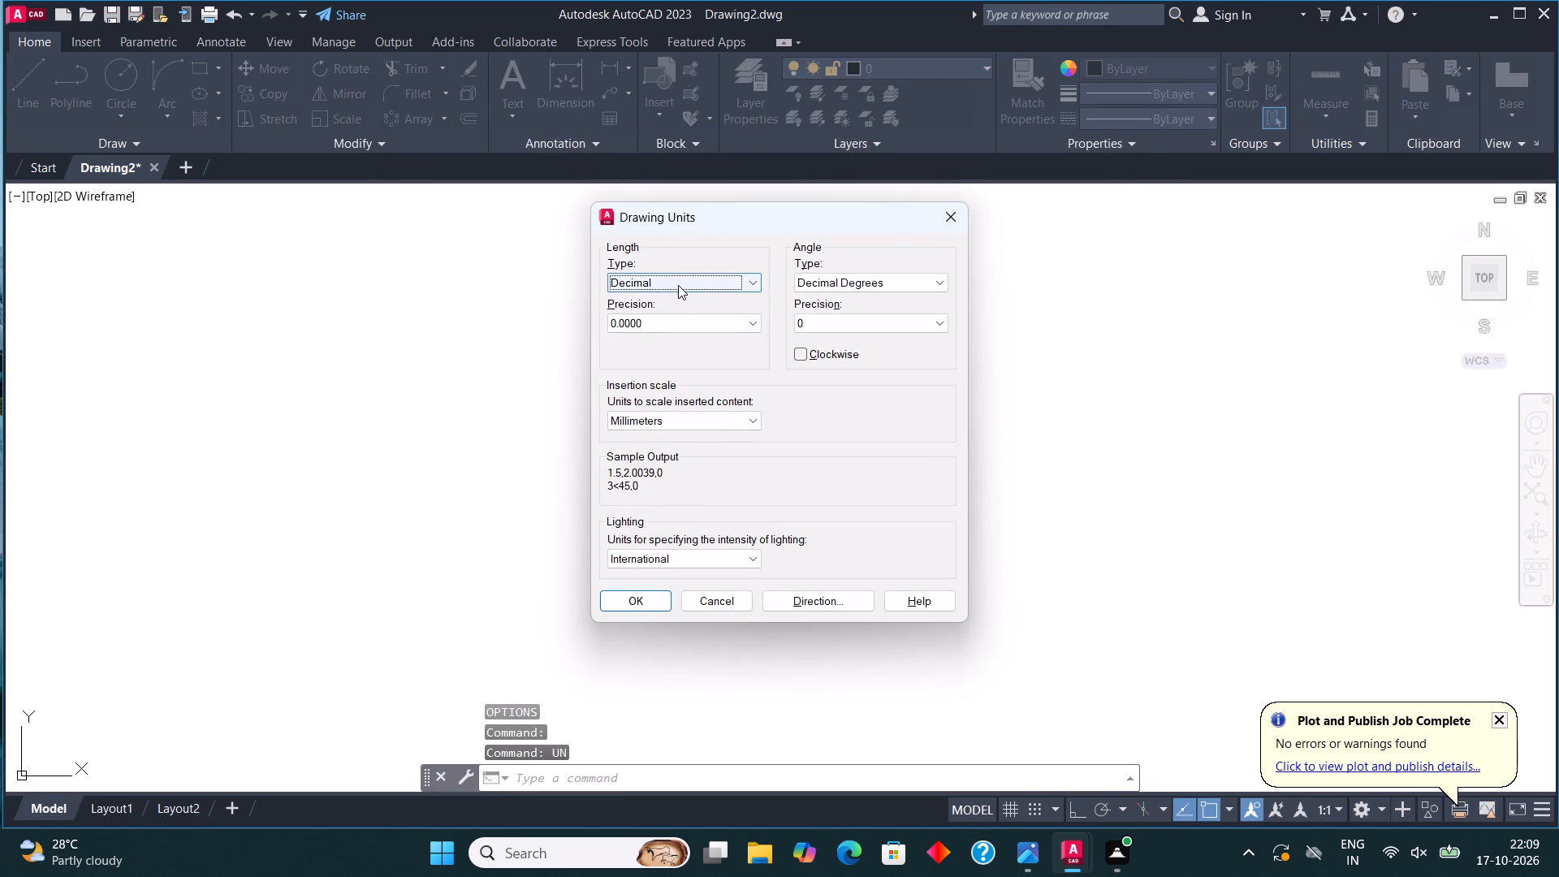
pyautogui.click(678, 285)
pyautogui.click(680, 303)
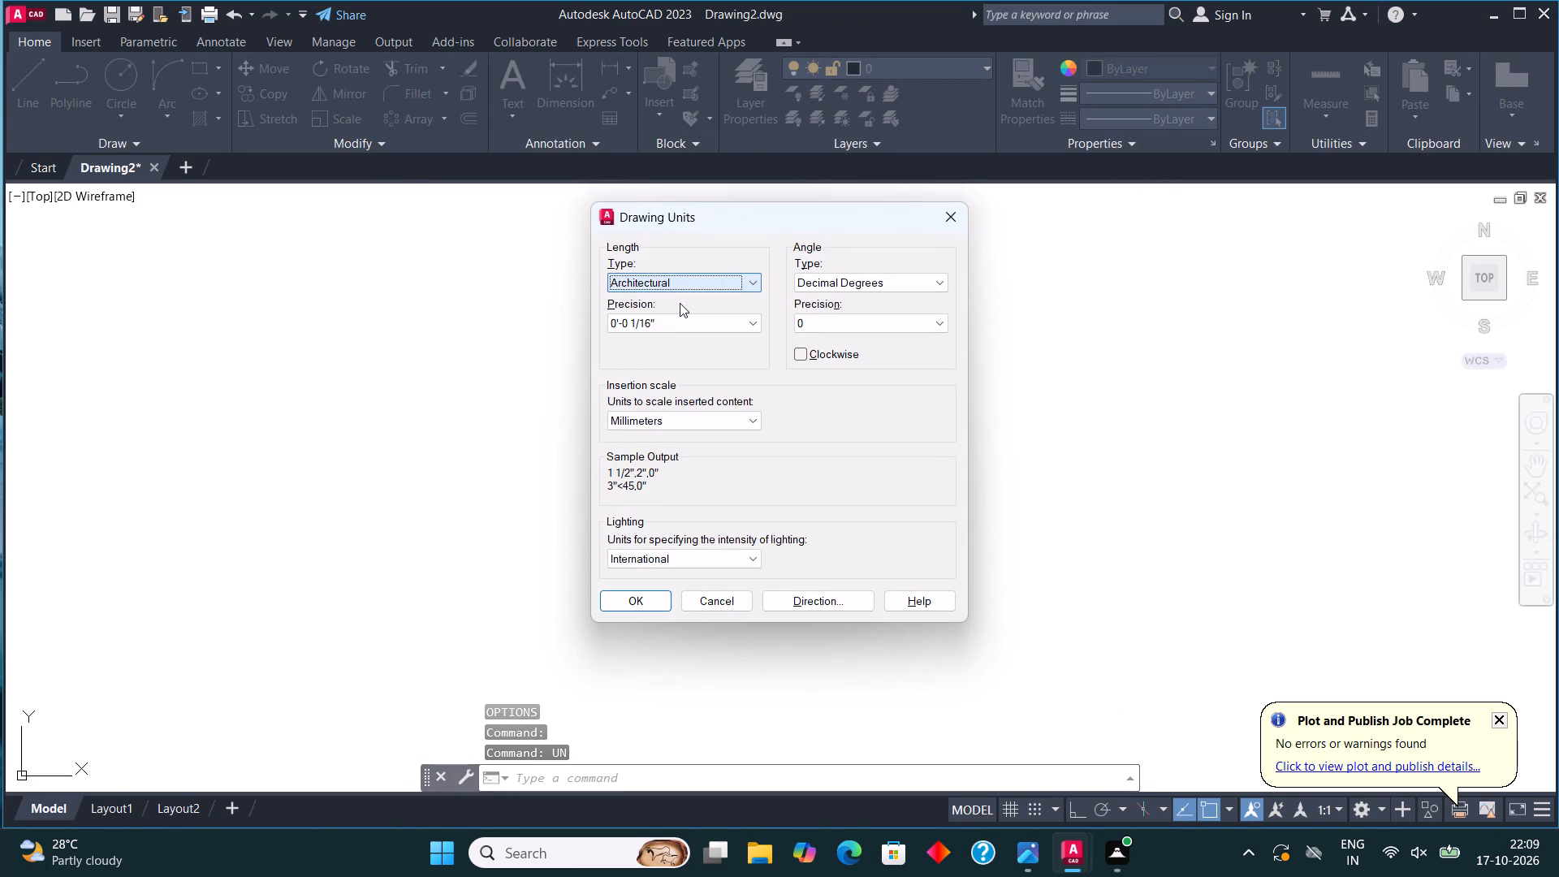
pyautogui.click(685, 328)
pyautogui.click(663, 336)
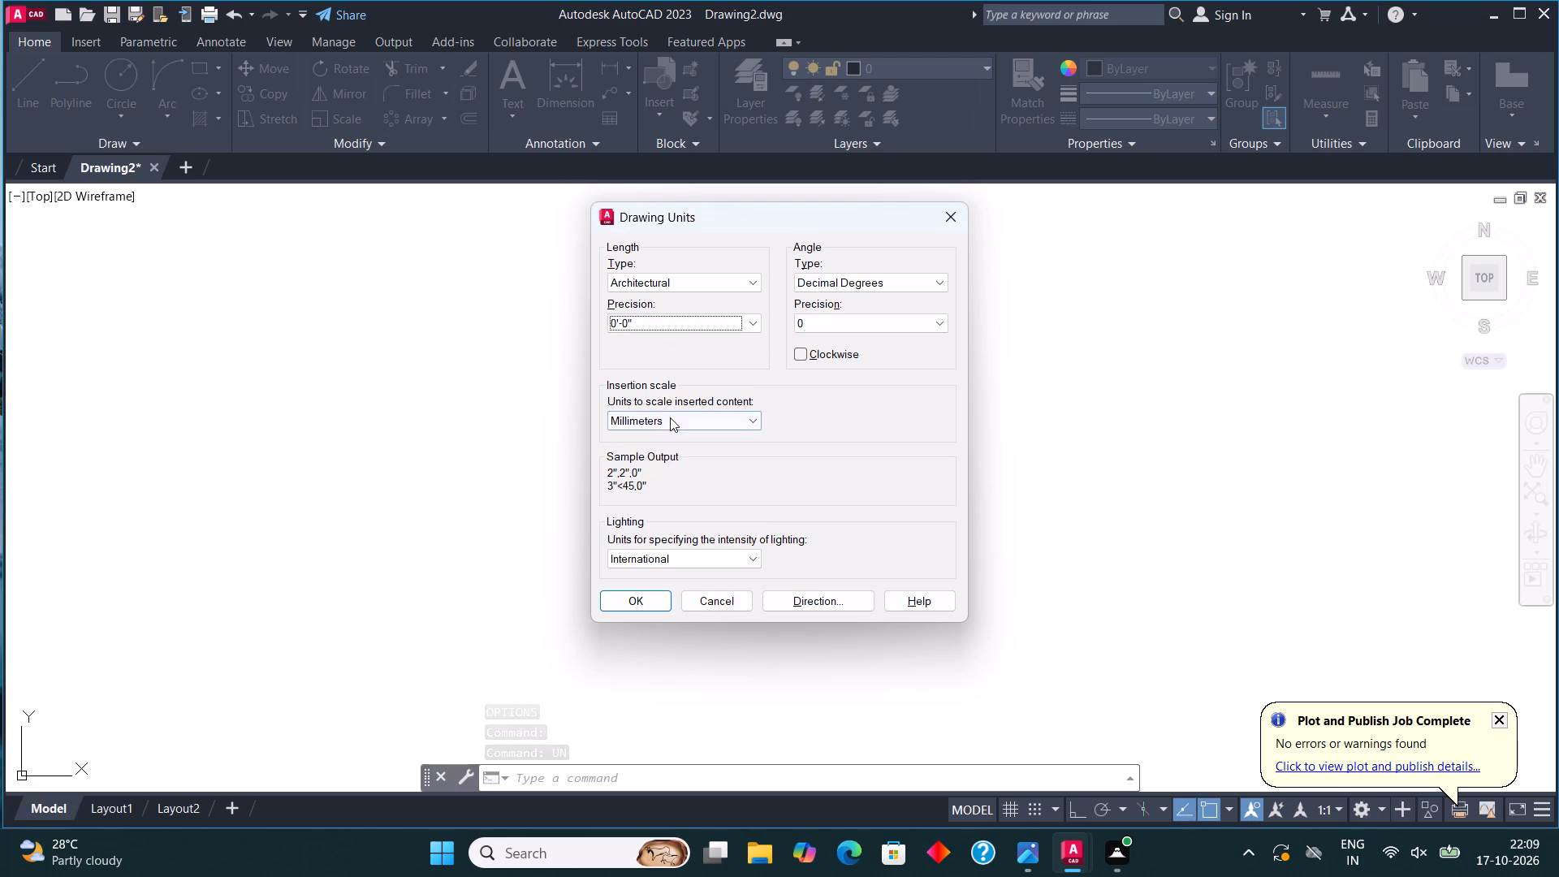
pyautogui.click(670, 417)
pyautogui.click(653, 451)
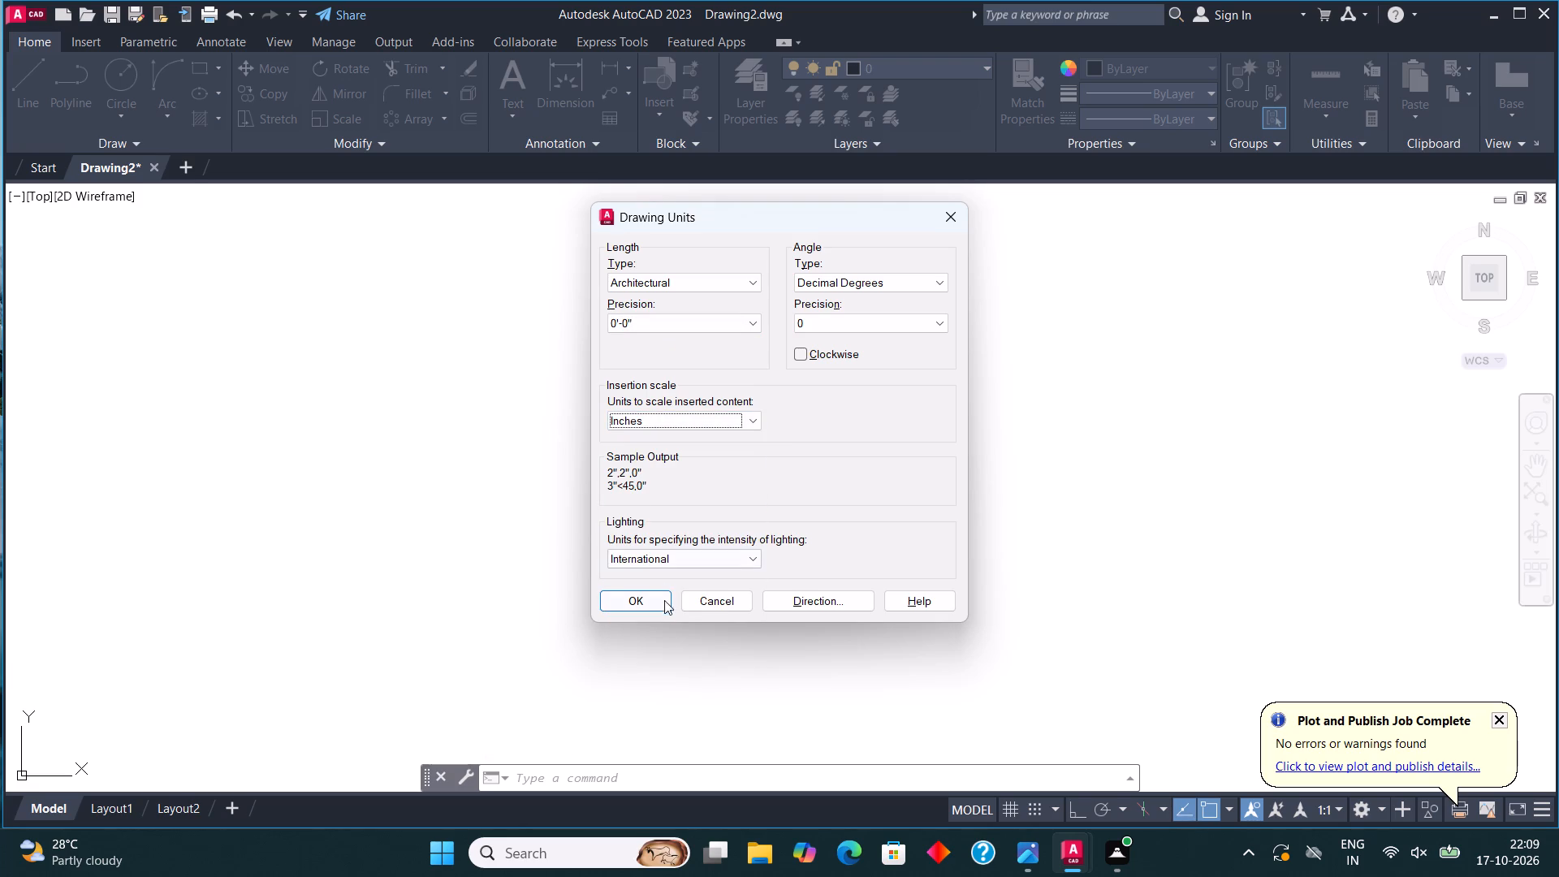
pyautogui.click(659, 598)
# Modify the ISO-25 dimension style's primary units to Architectural format with 0'-0" precision.
pyautogui.write('DIM')
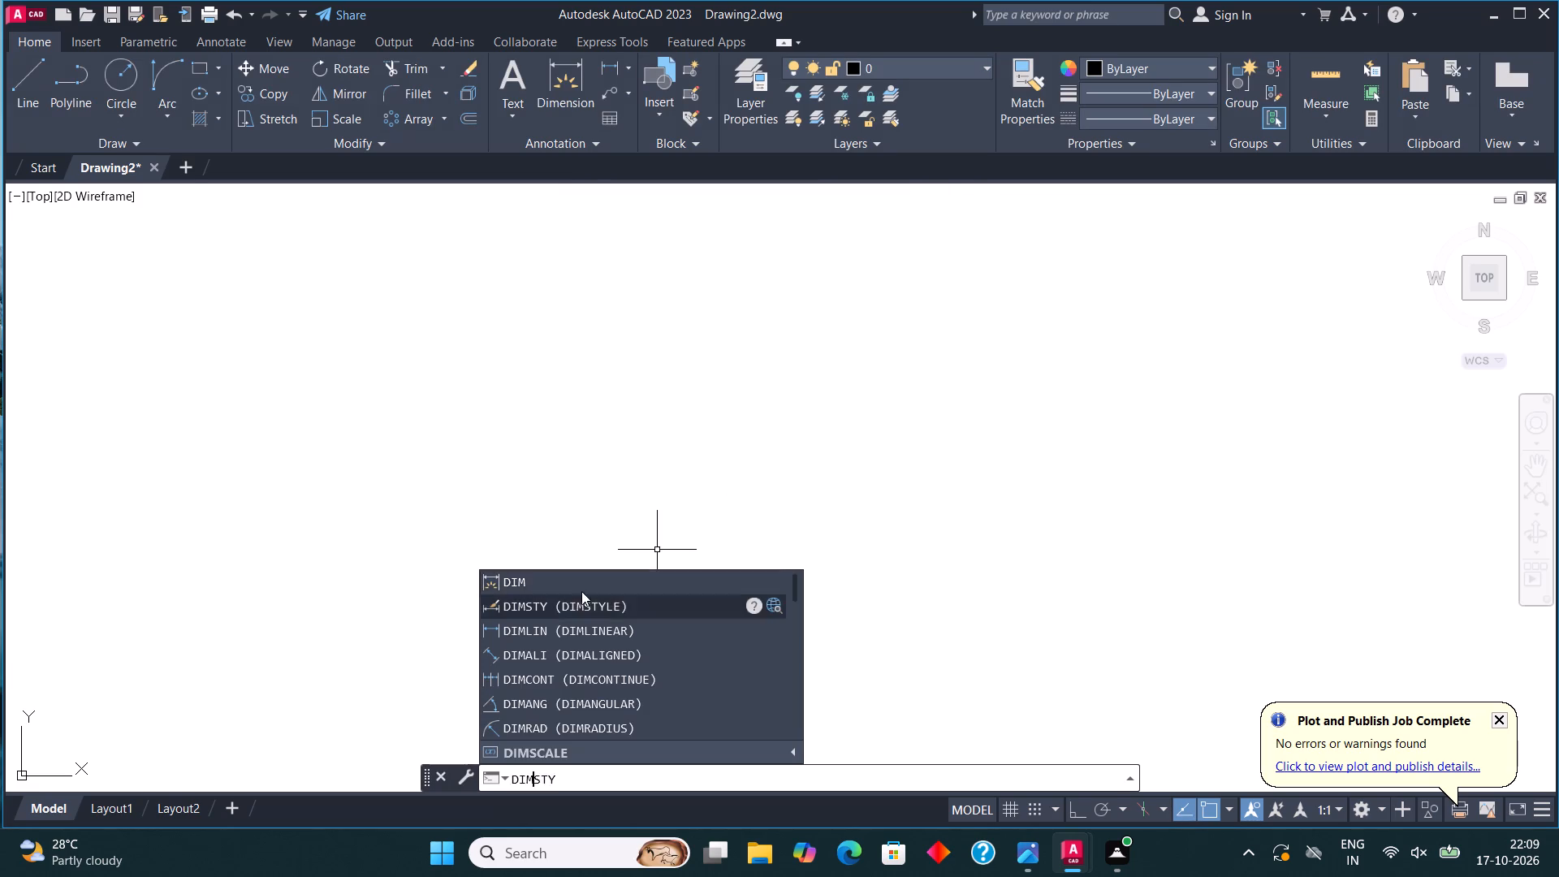
pyautogui.click(579, 607)
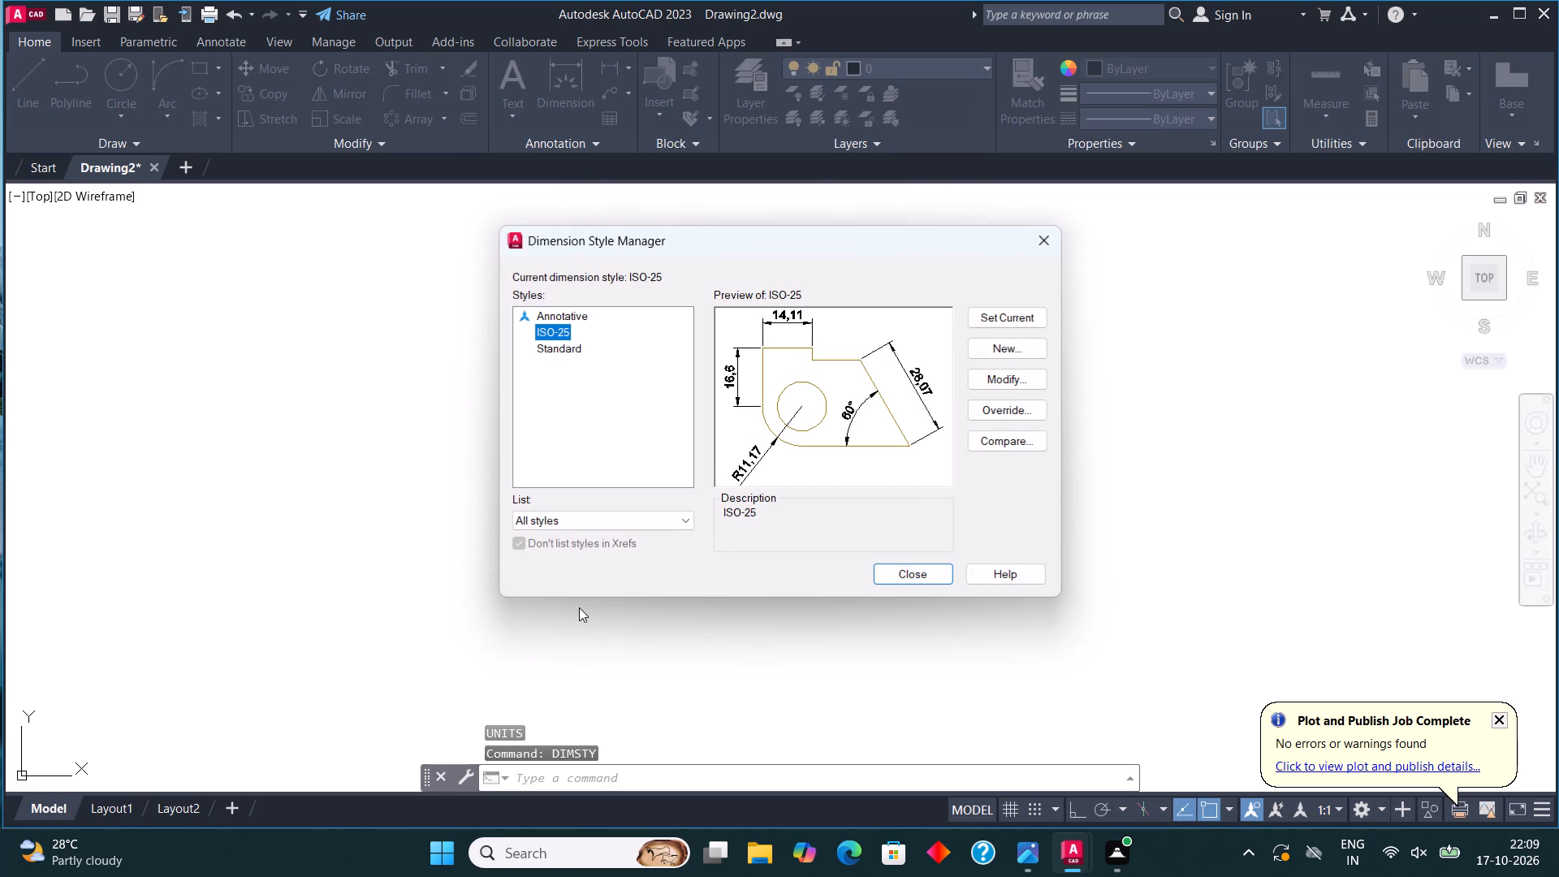
pyautogui.click(1023, 387)
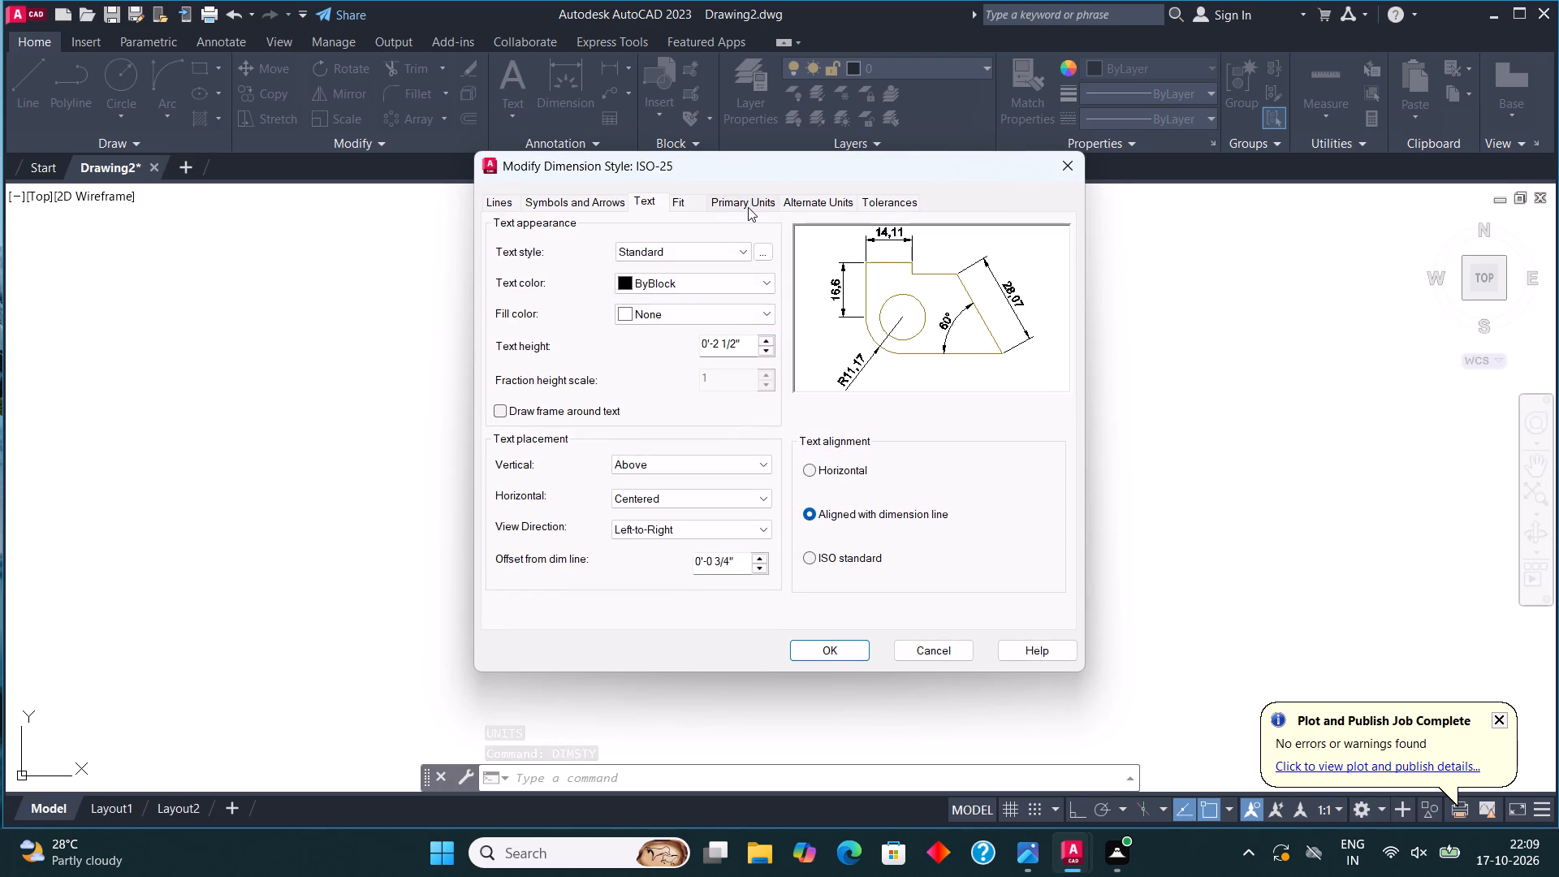
pyautogui.click(748, 207)
pyautogui.click(730, 240)
pyautogui.click(682, 299)
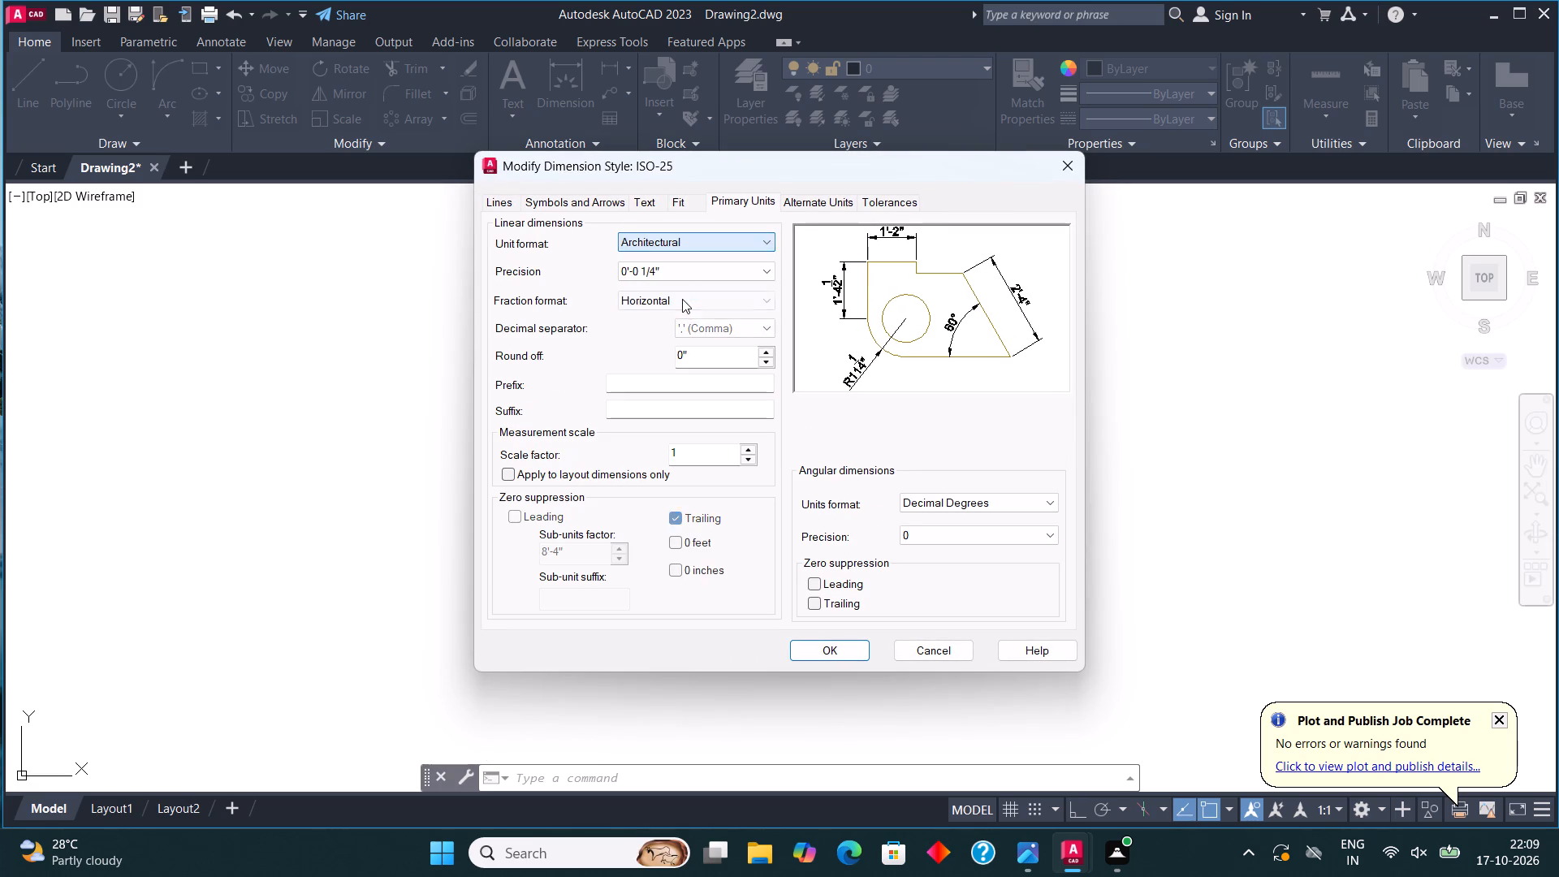
pyautogui.click(697, 270)
pyautogui.click(676, 283)
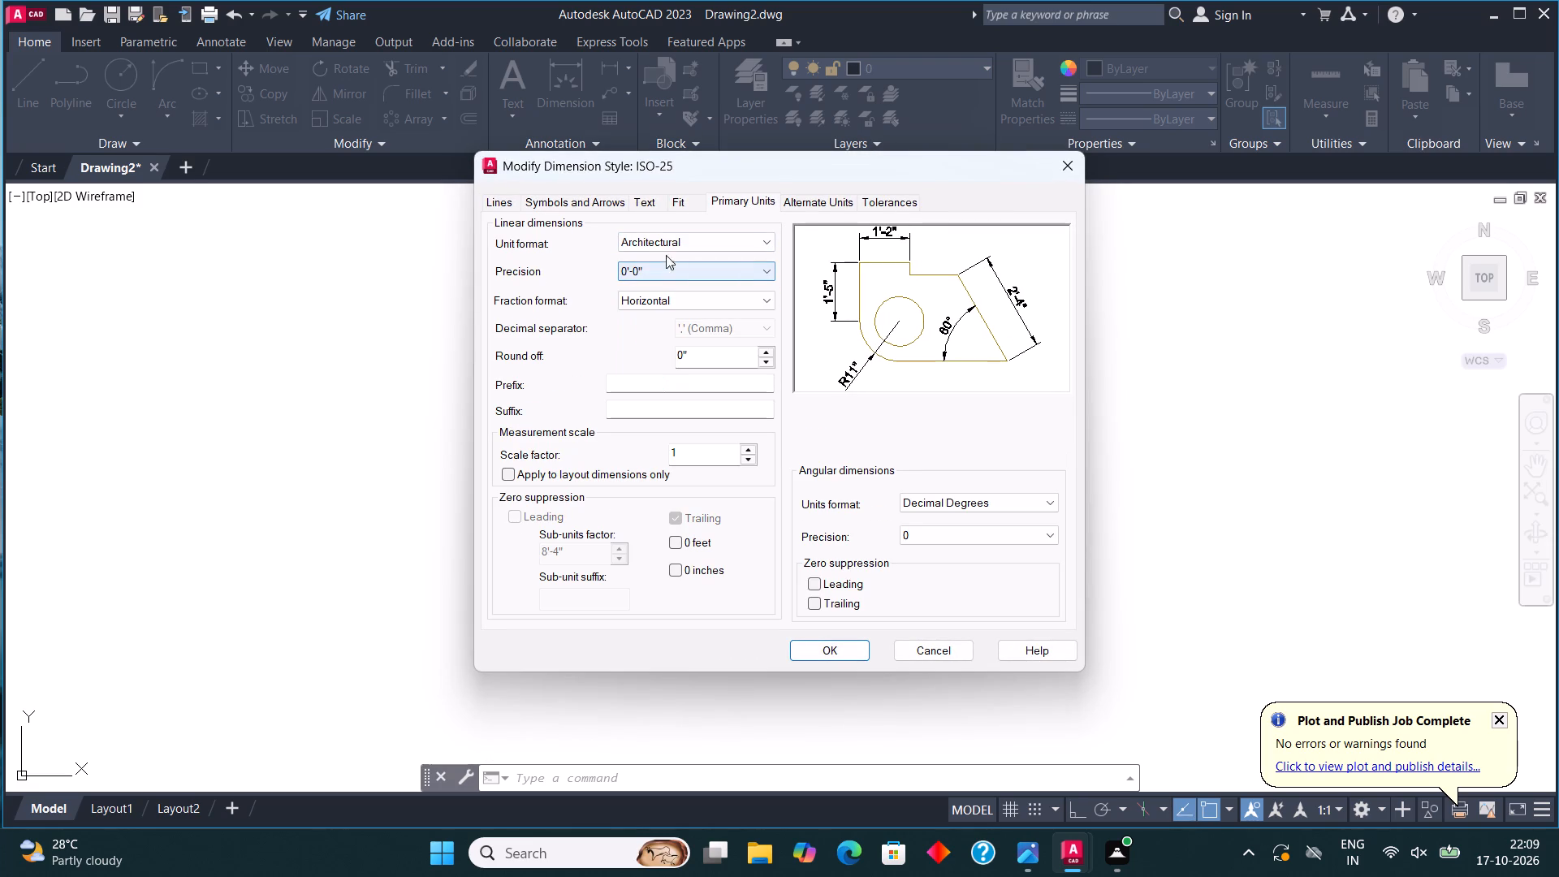
# Set the ISO-25 dimension text height to 5" and make the style current.
pyautogui.click(640, 214)
pyautogui.click(641, 197)
pyautogui.moveTo(736, 343); pyautogui.dragTo(668, 343)
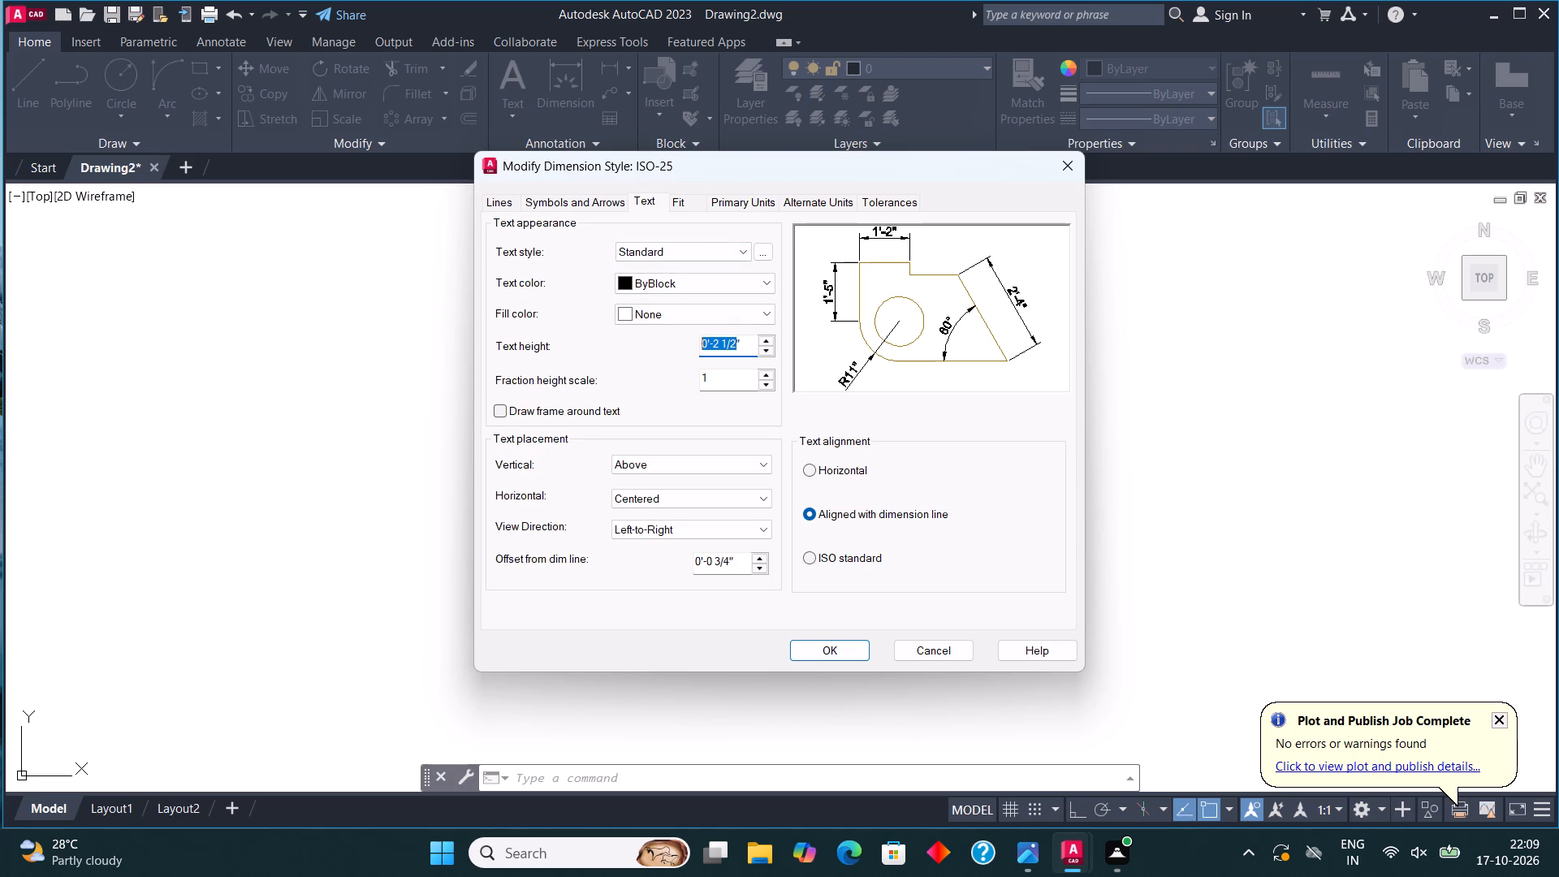
pyautogui.moveTo(668, 343); pyautogui.dragTo(666, 343)
pyautogui.moveTo(754, 343); pyautogui.dragTo(685, 358)
pyautogui.write('5"')
pyautogui.click(818, 656)
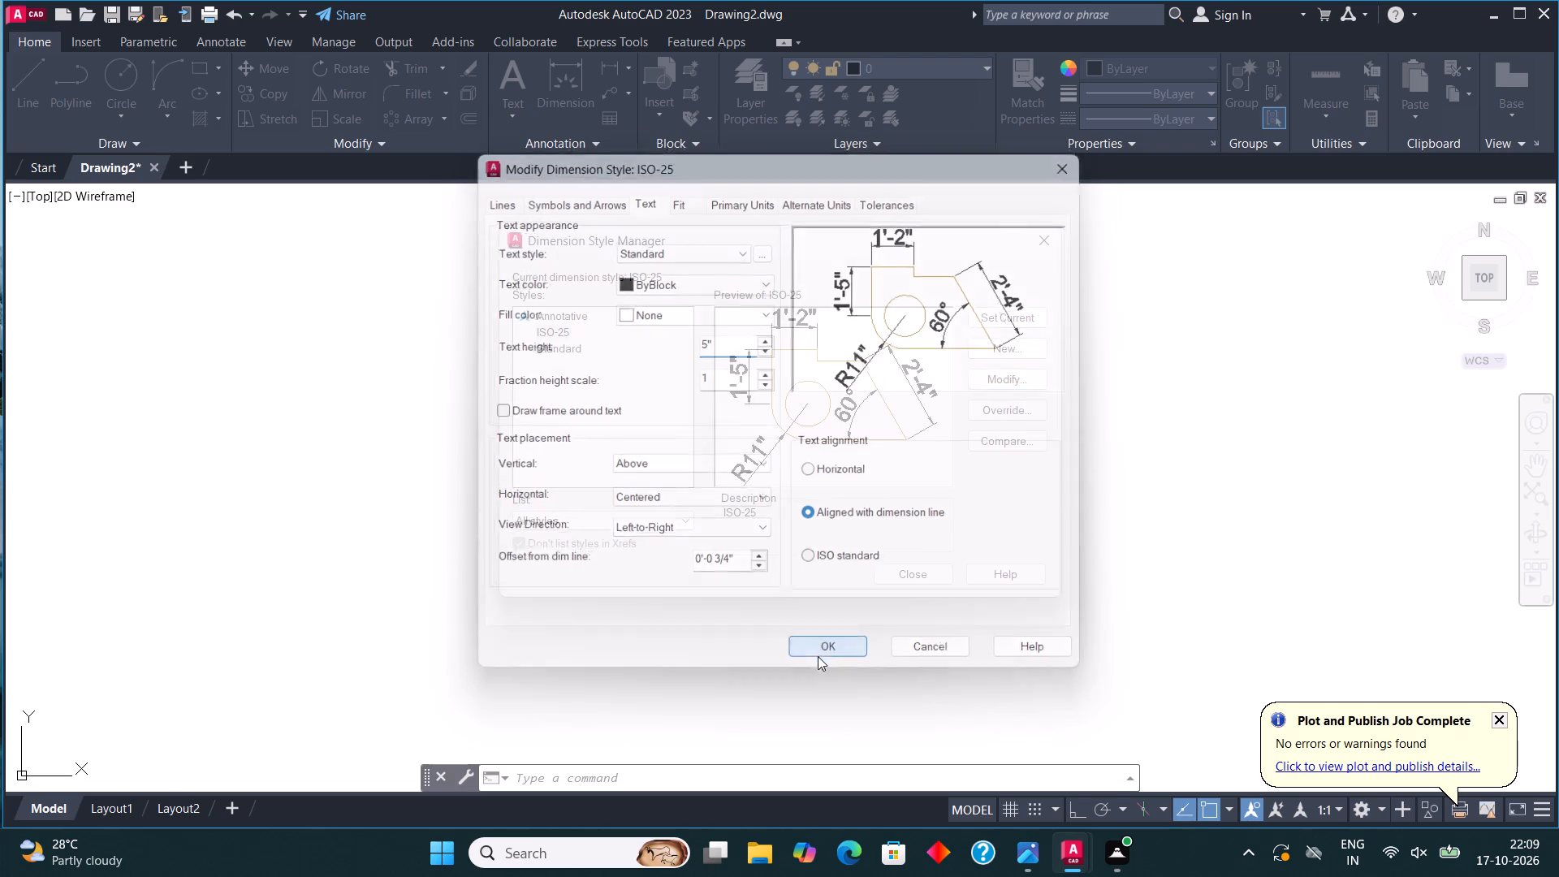
pyautogui.click(1009, 313)
pyautogui.click(906, 577)
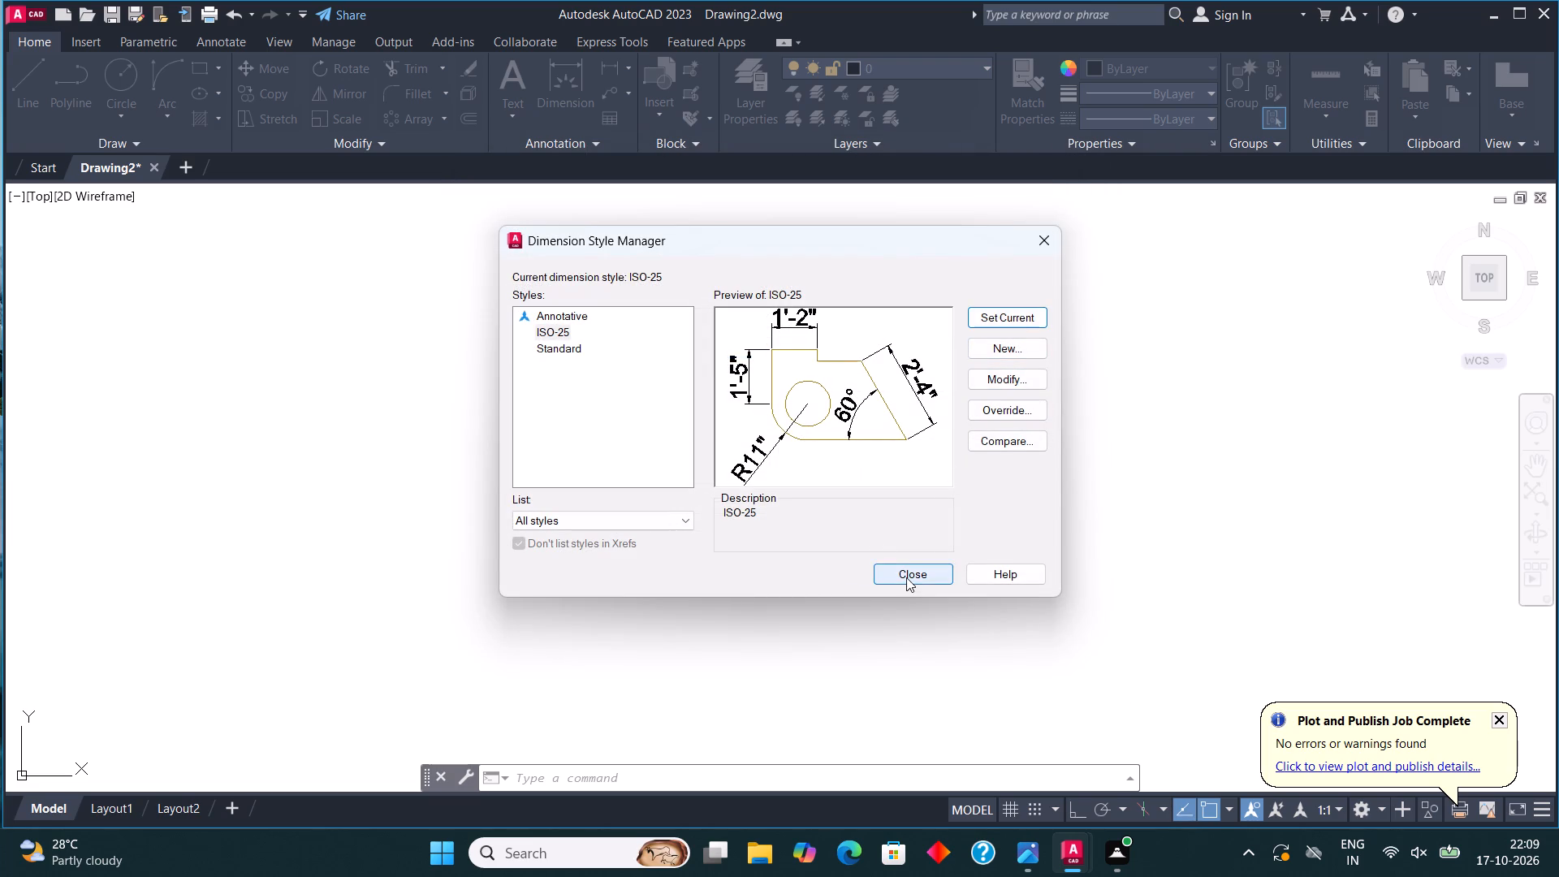
# Turn on Ortho mode.
pyautogui.press('F8')
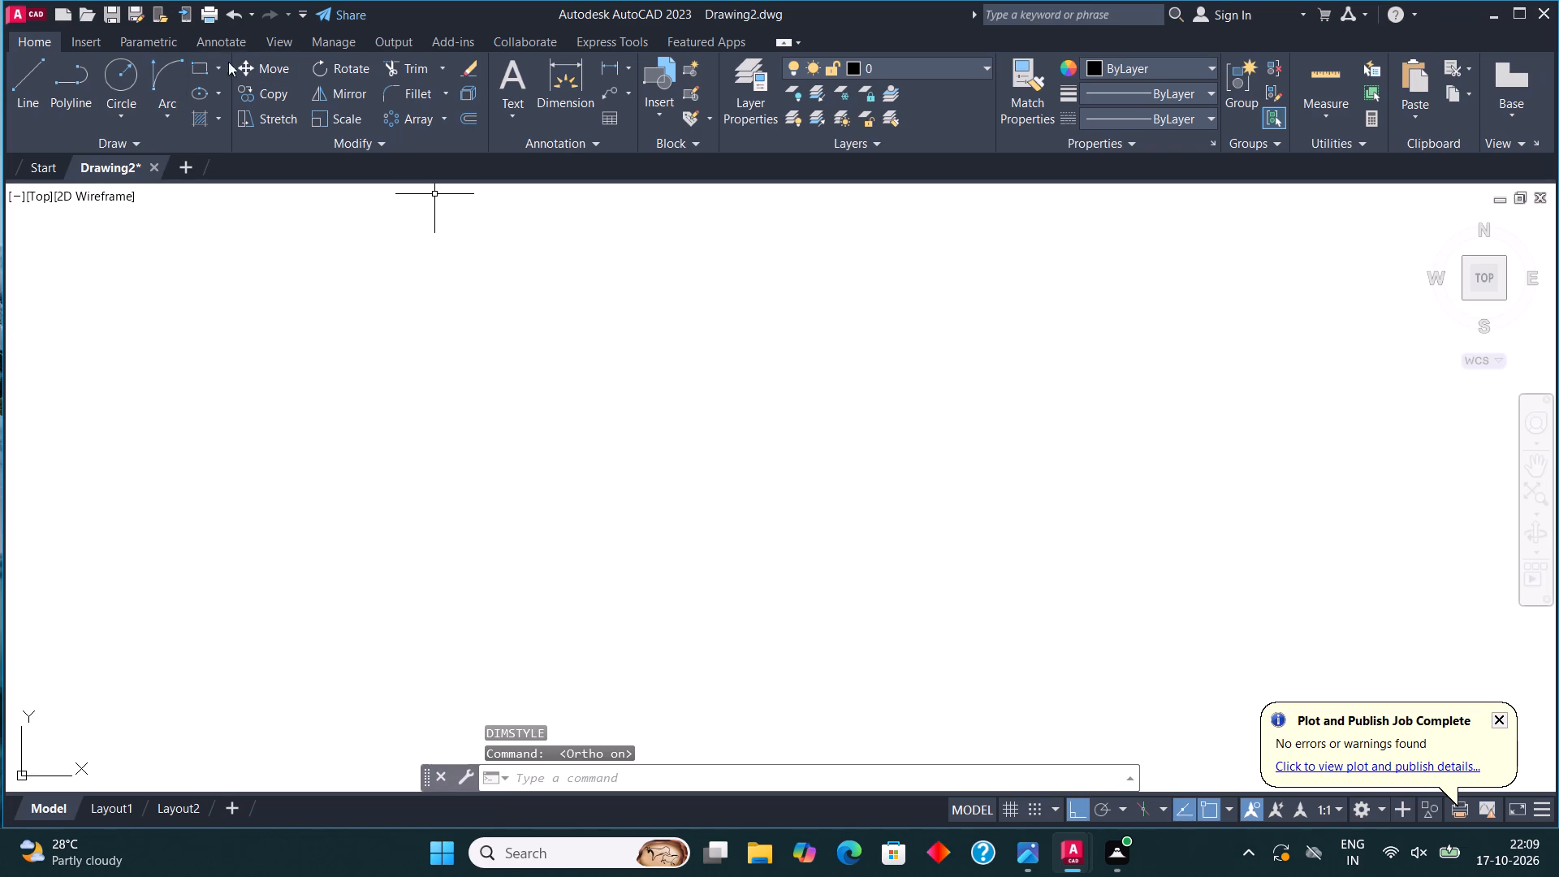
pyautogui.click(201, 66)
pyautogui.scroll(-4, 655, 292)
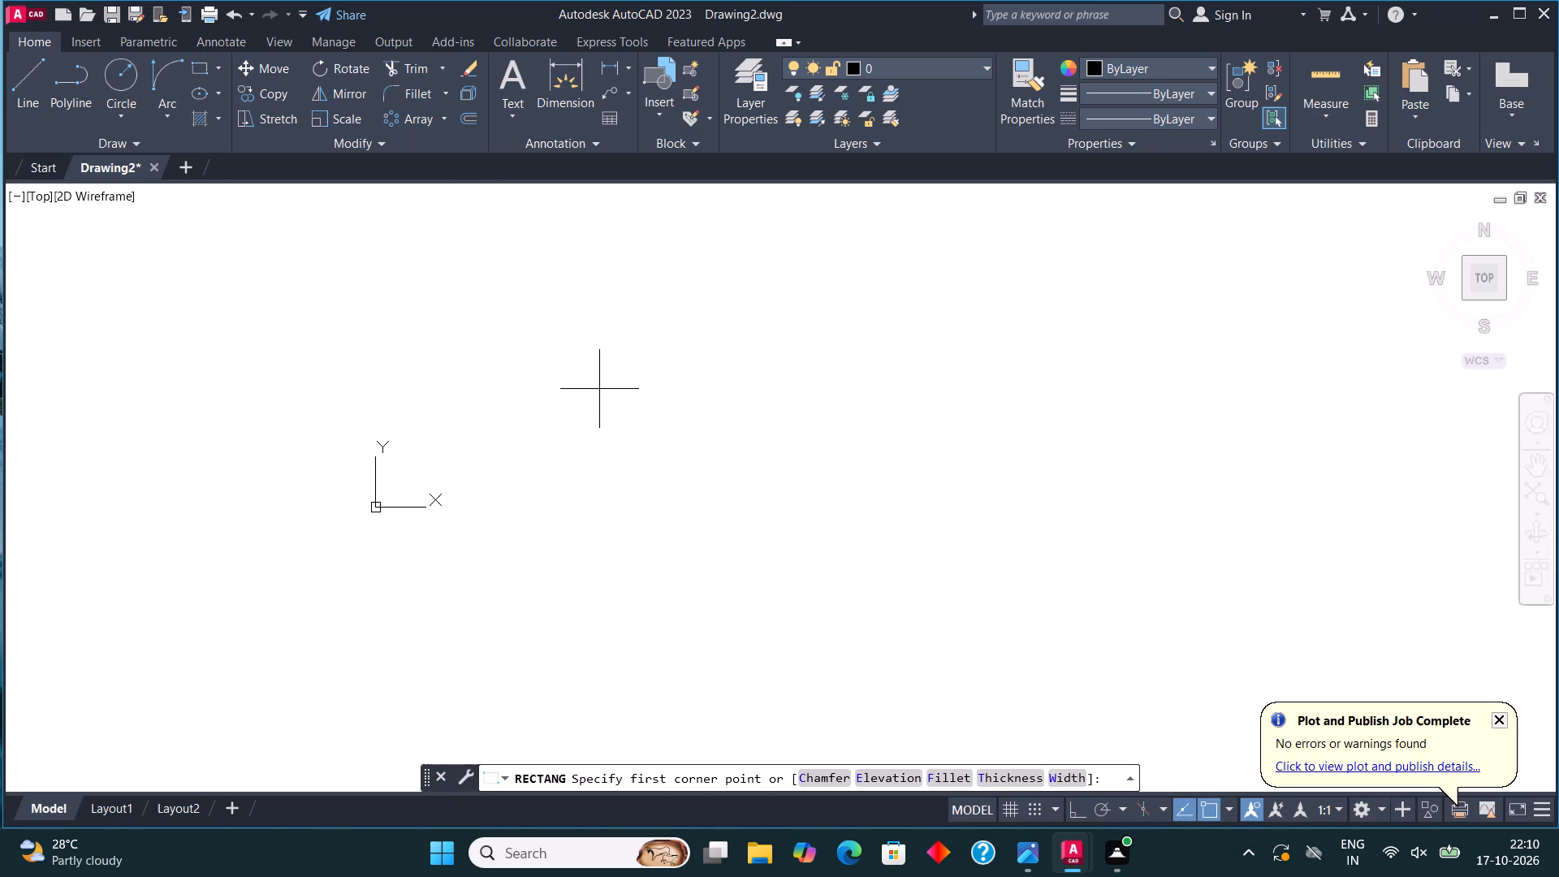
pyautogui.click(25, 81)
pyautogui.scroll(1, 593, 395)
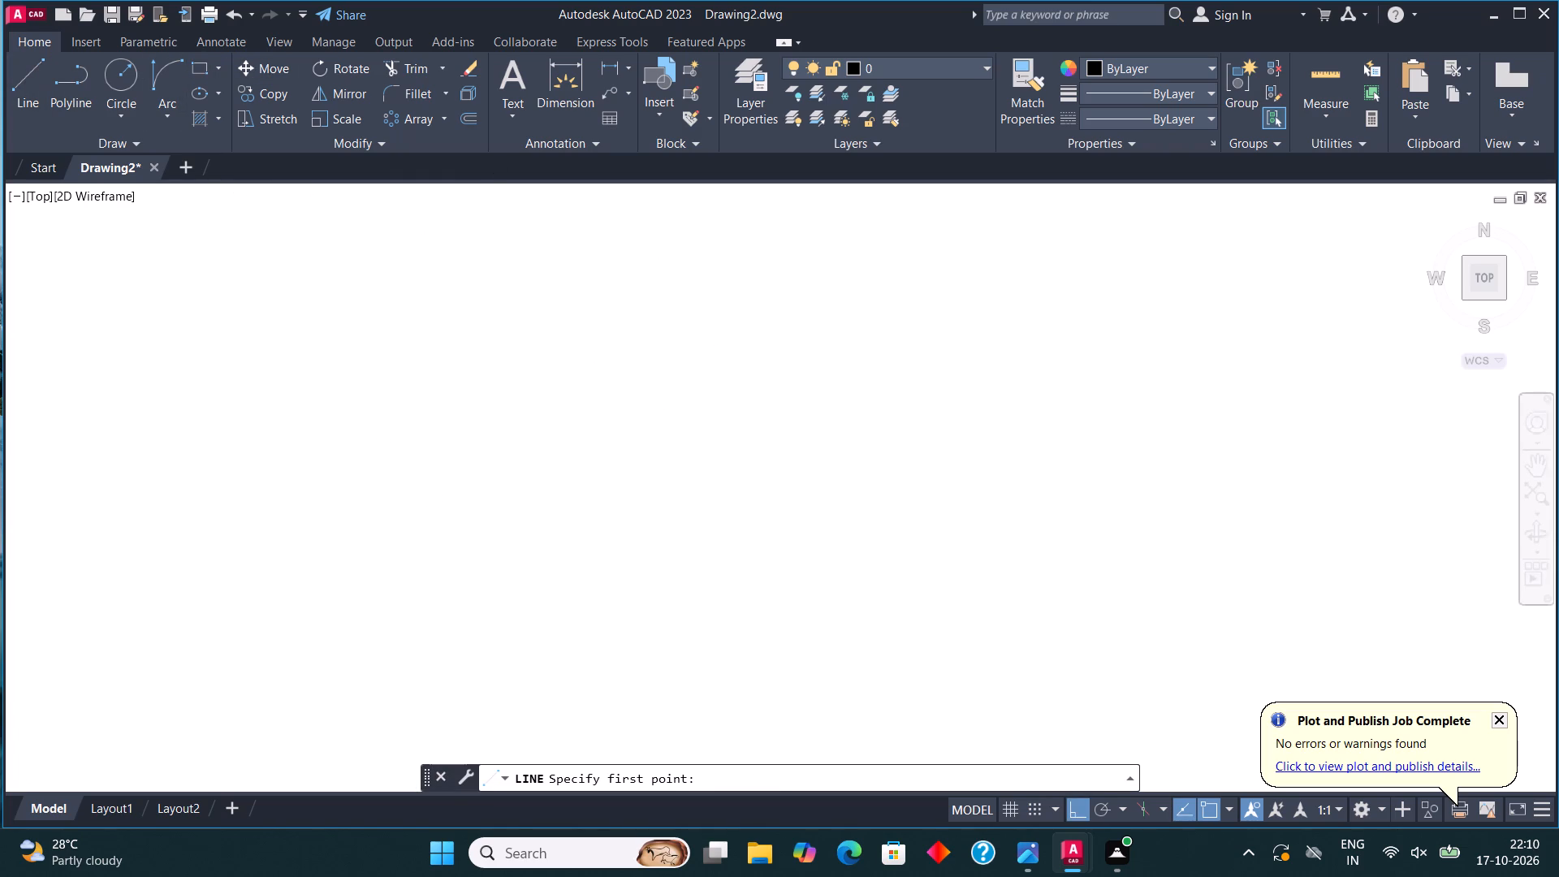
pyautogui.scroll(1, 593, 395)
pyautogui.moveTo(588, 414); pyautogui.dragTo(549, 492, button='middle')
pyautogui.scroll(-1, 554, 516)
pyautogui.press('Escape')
# Change the drawing units to Engineering length type with Meters as the insertion scale, accepting the selected values.
pyautogui.write('UN')
pyautogui.press('Return')
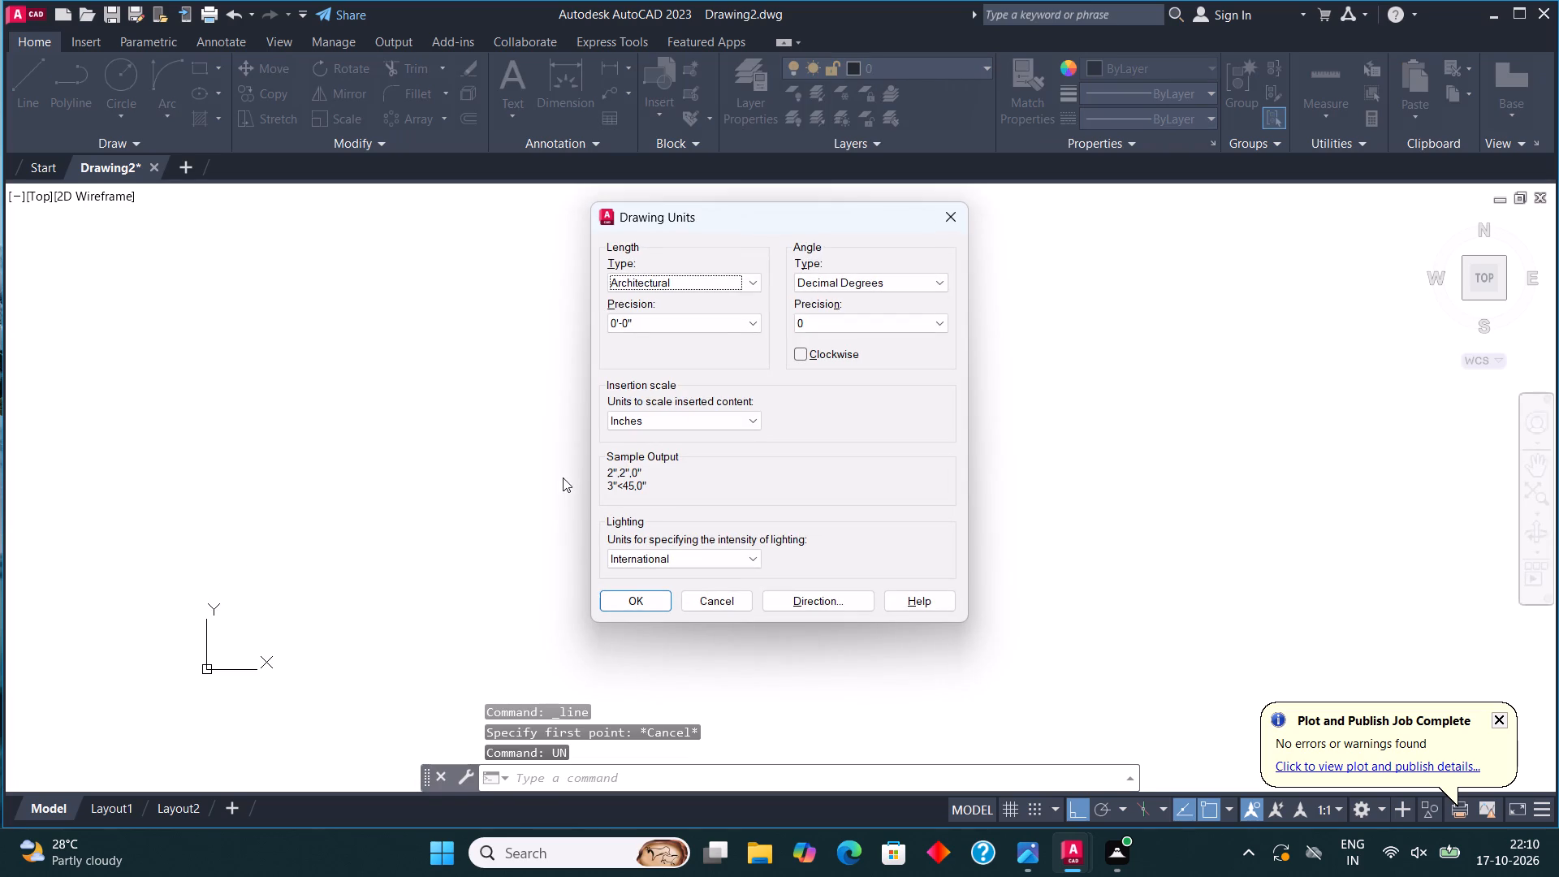
pyautogui.click(728, 283)
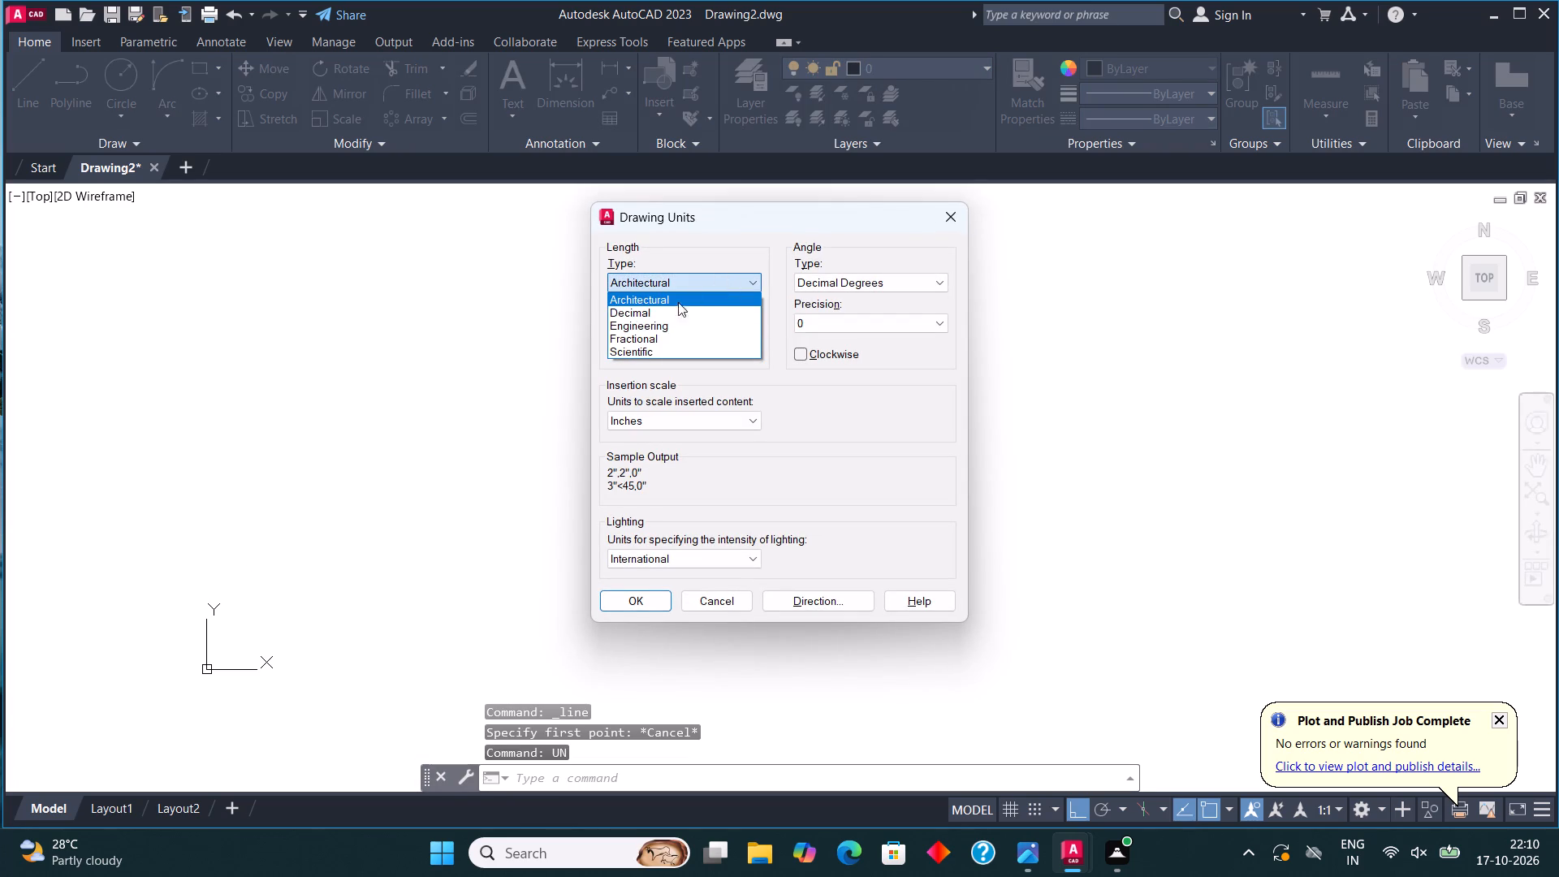
pyautogui.click(661, 324)
pyautogui.click(672, 432)
pyautogui.click(669, 421)
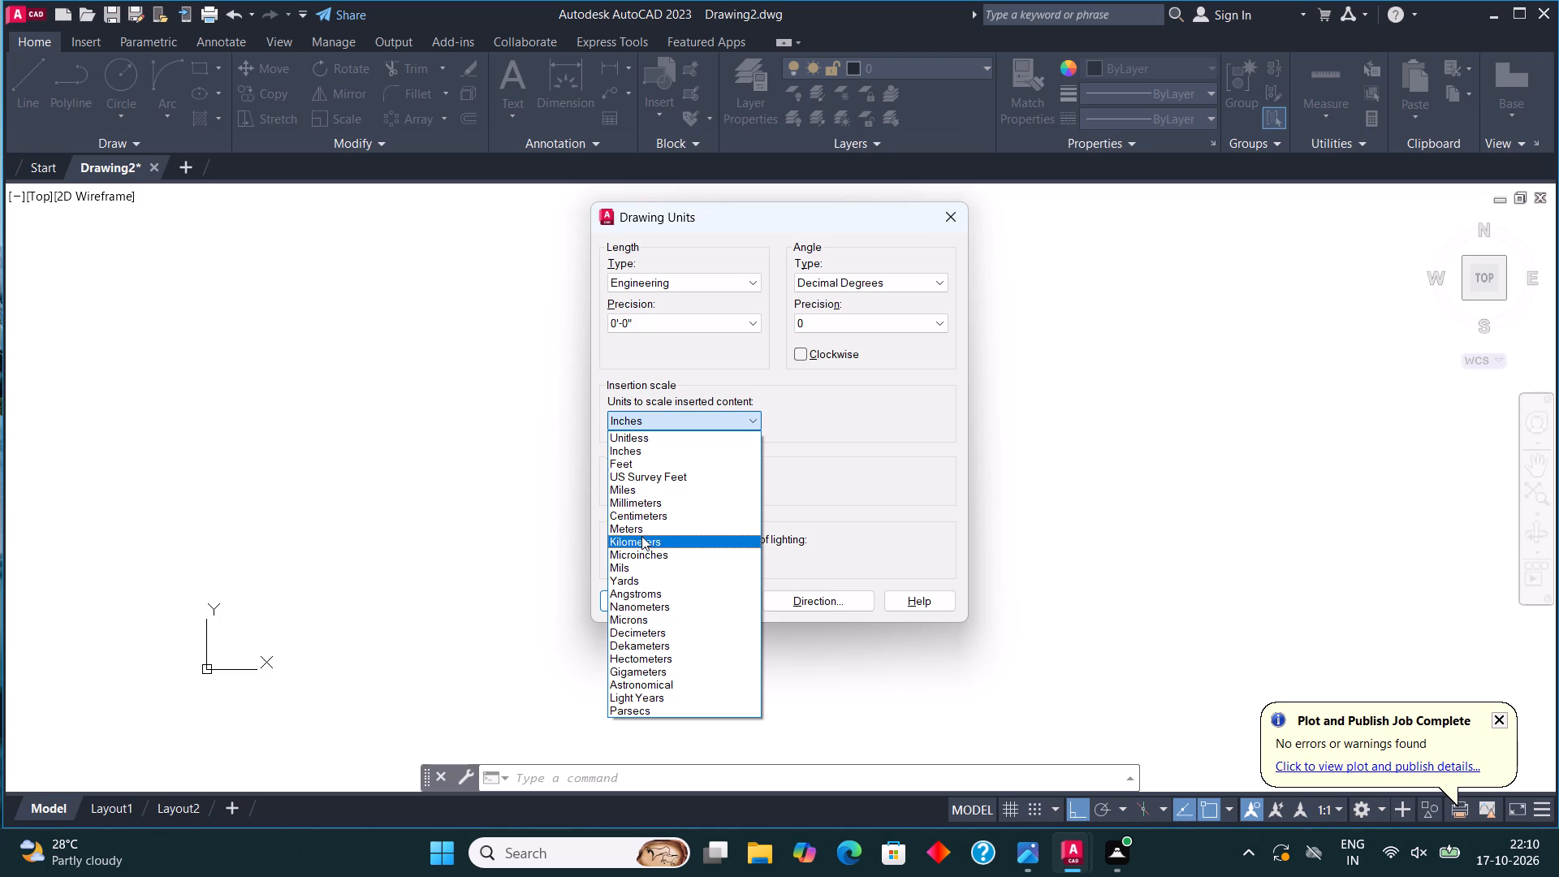
pyautogui.click(641, 533)
pyautogui.click(628, 602)
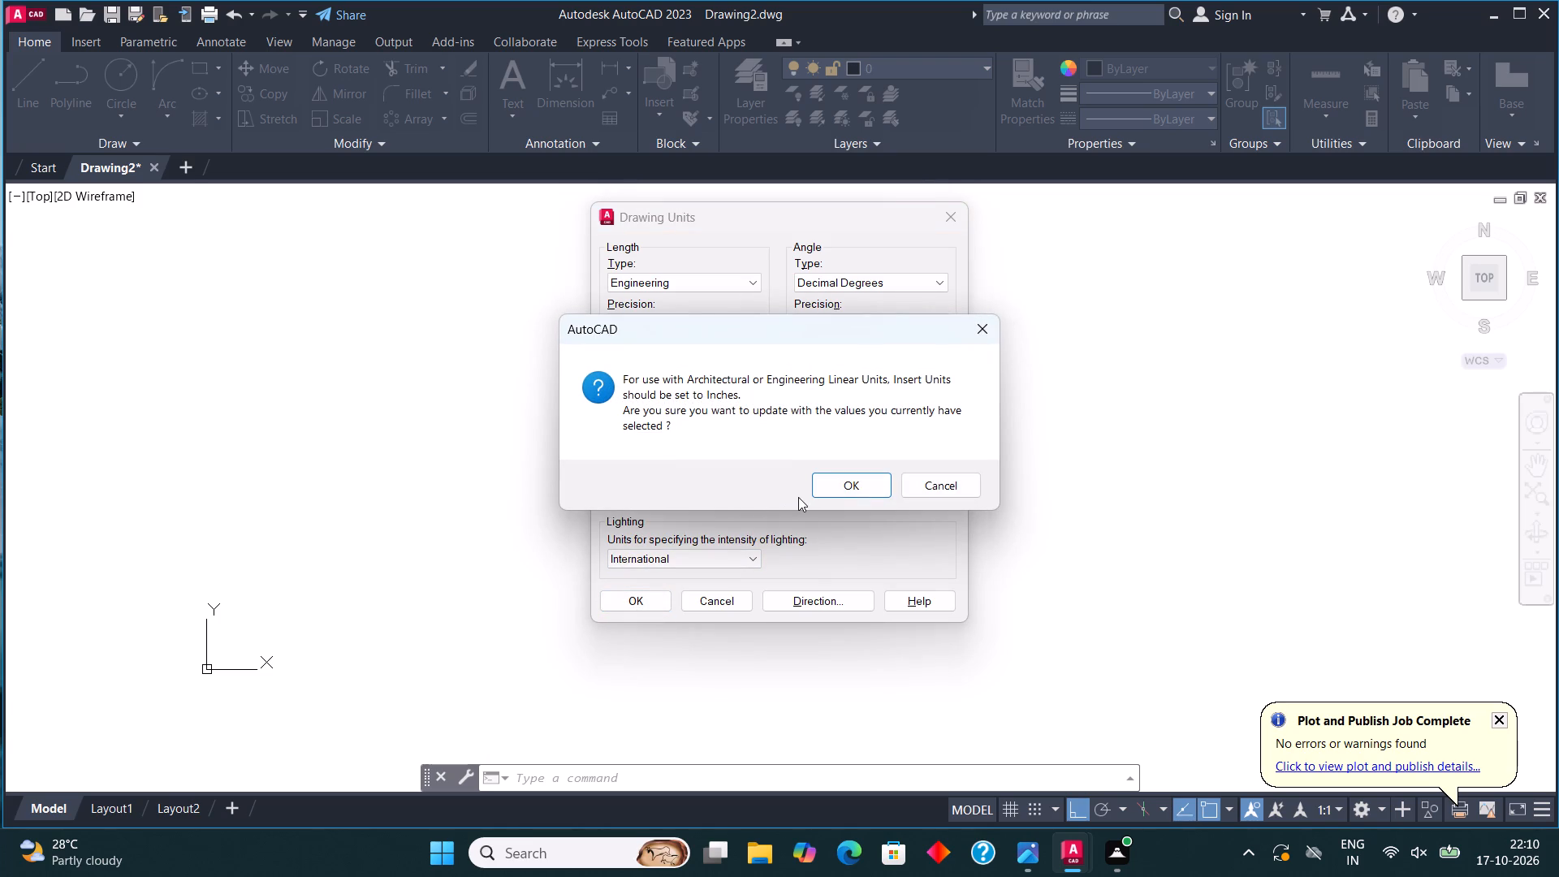
pyautogui.click(852, 490)
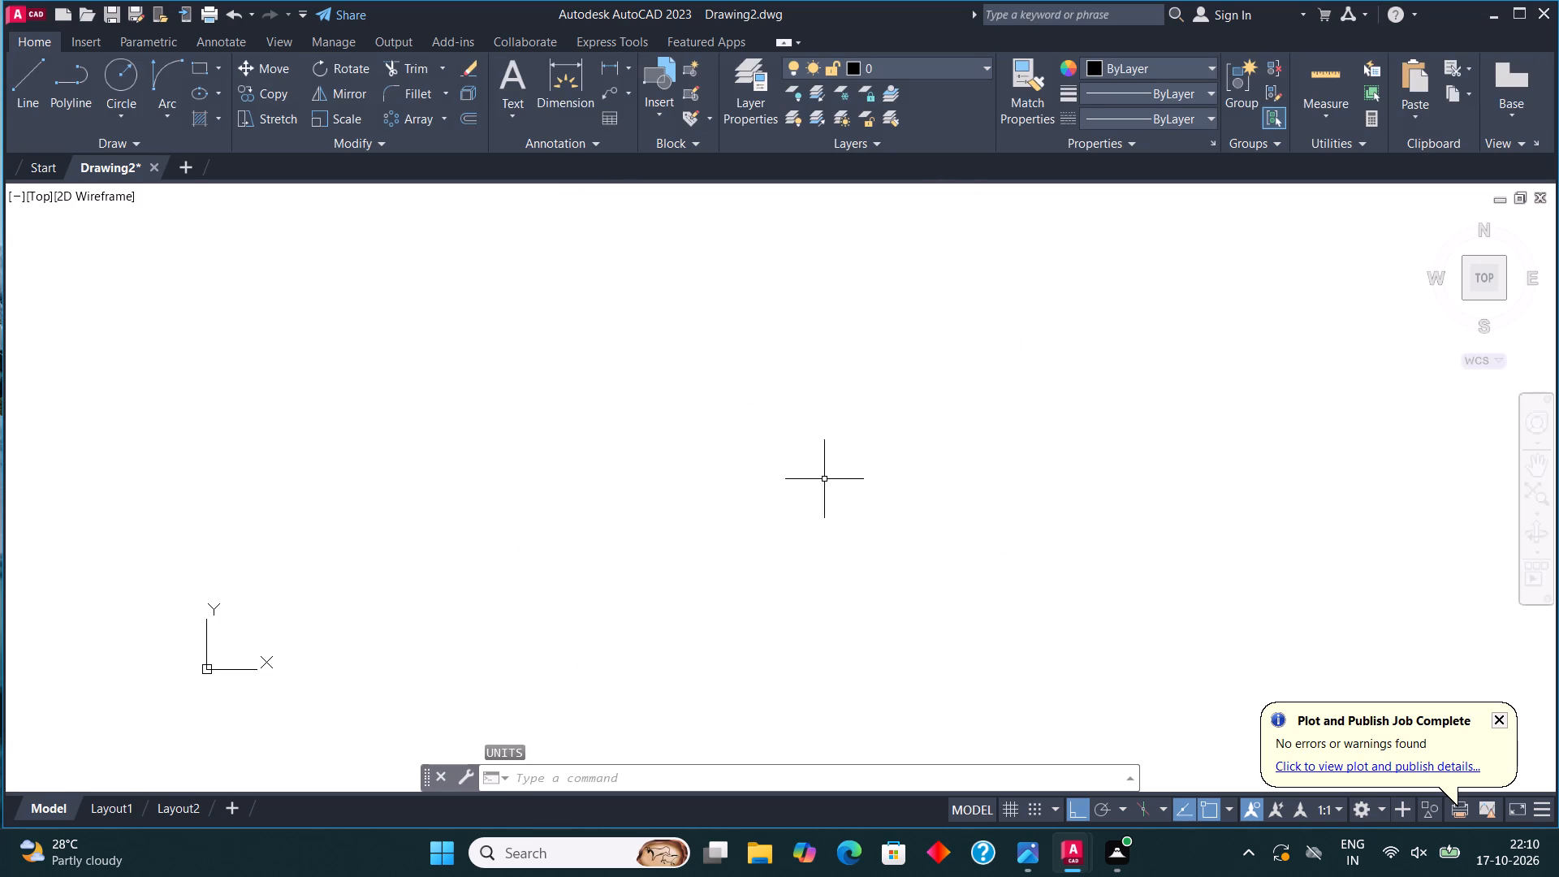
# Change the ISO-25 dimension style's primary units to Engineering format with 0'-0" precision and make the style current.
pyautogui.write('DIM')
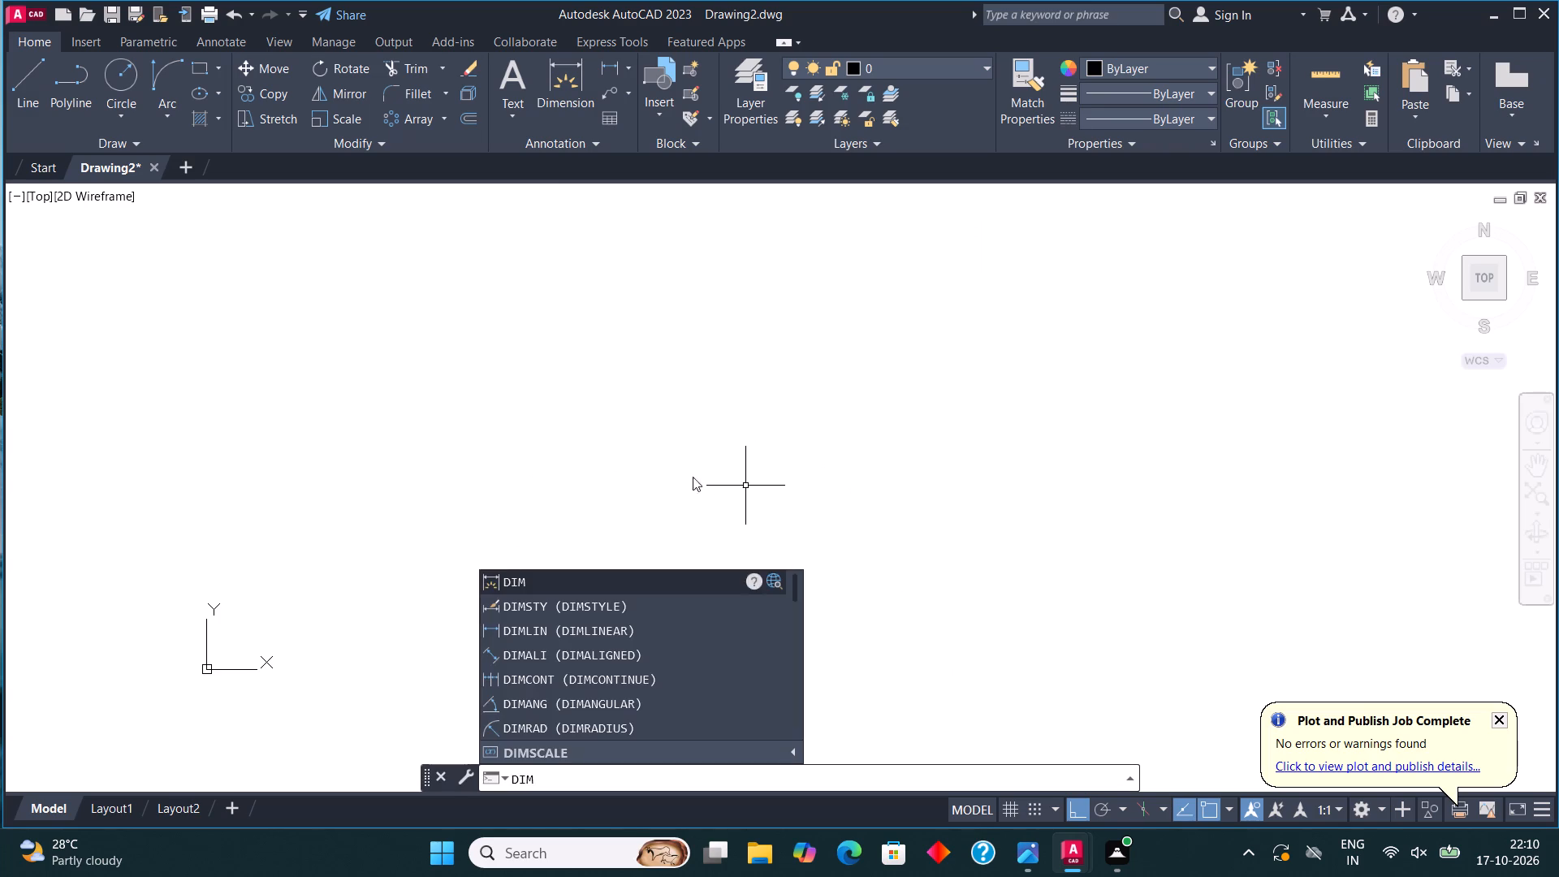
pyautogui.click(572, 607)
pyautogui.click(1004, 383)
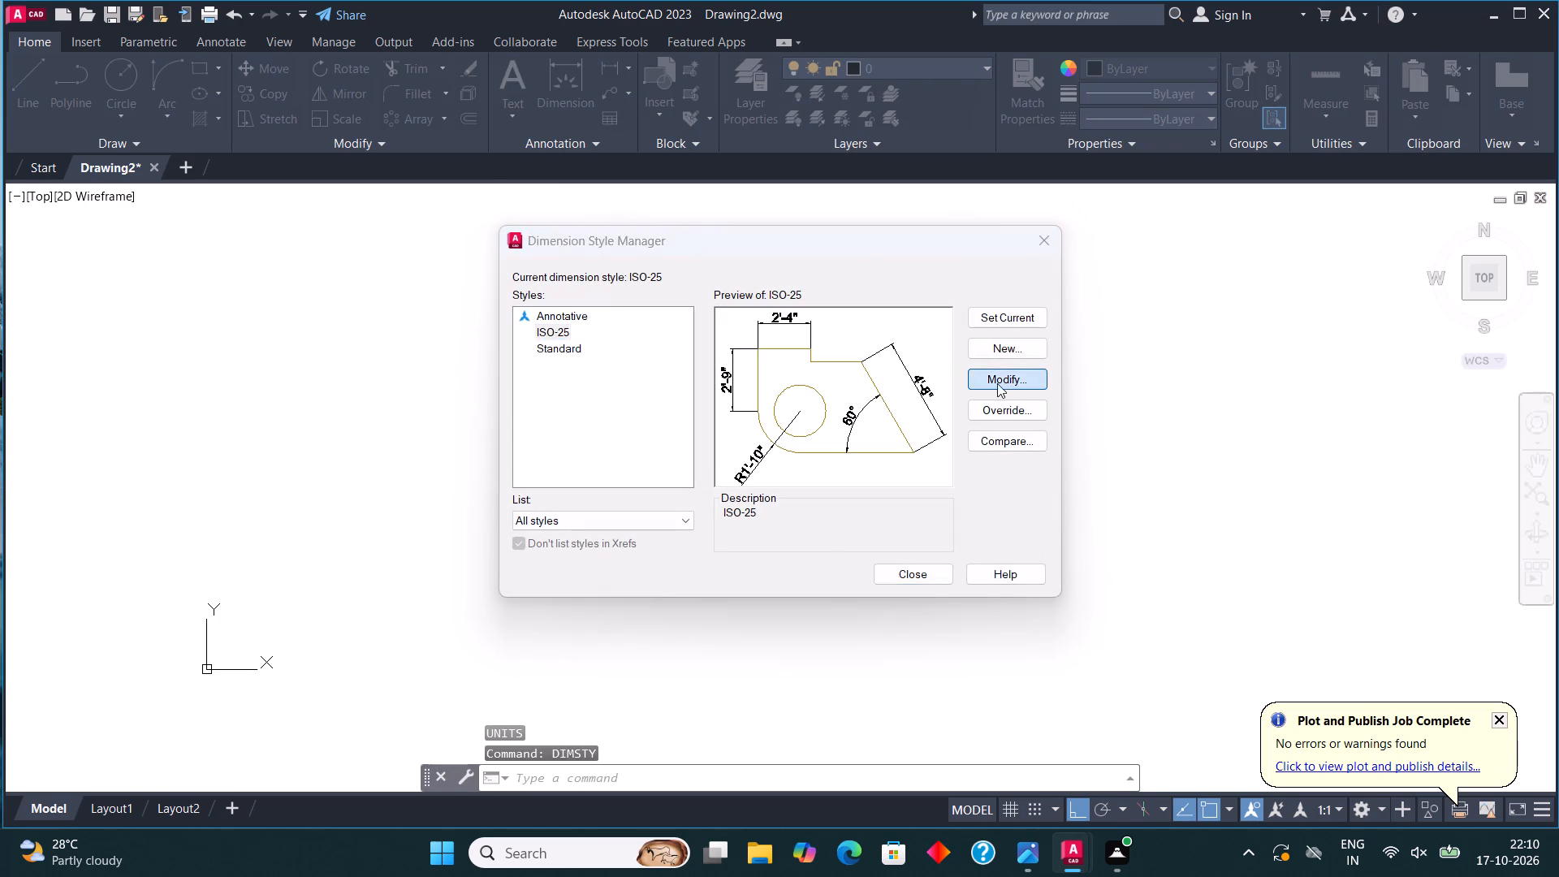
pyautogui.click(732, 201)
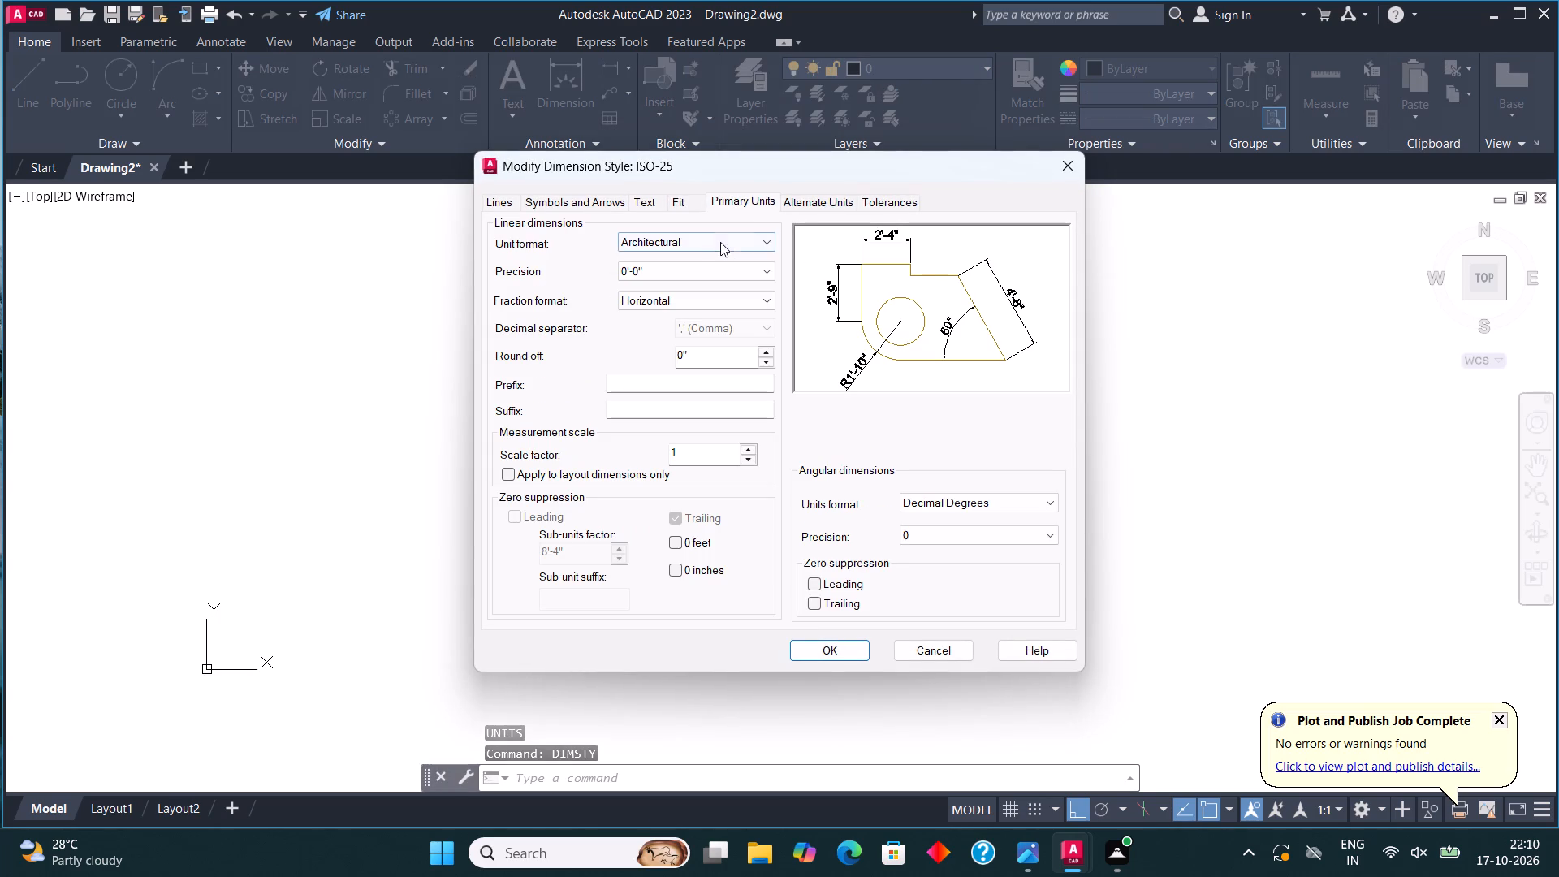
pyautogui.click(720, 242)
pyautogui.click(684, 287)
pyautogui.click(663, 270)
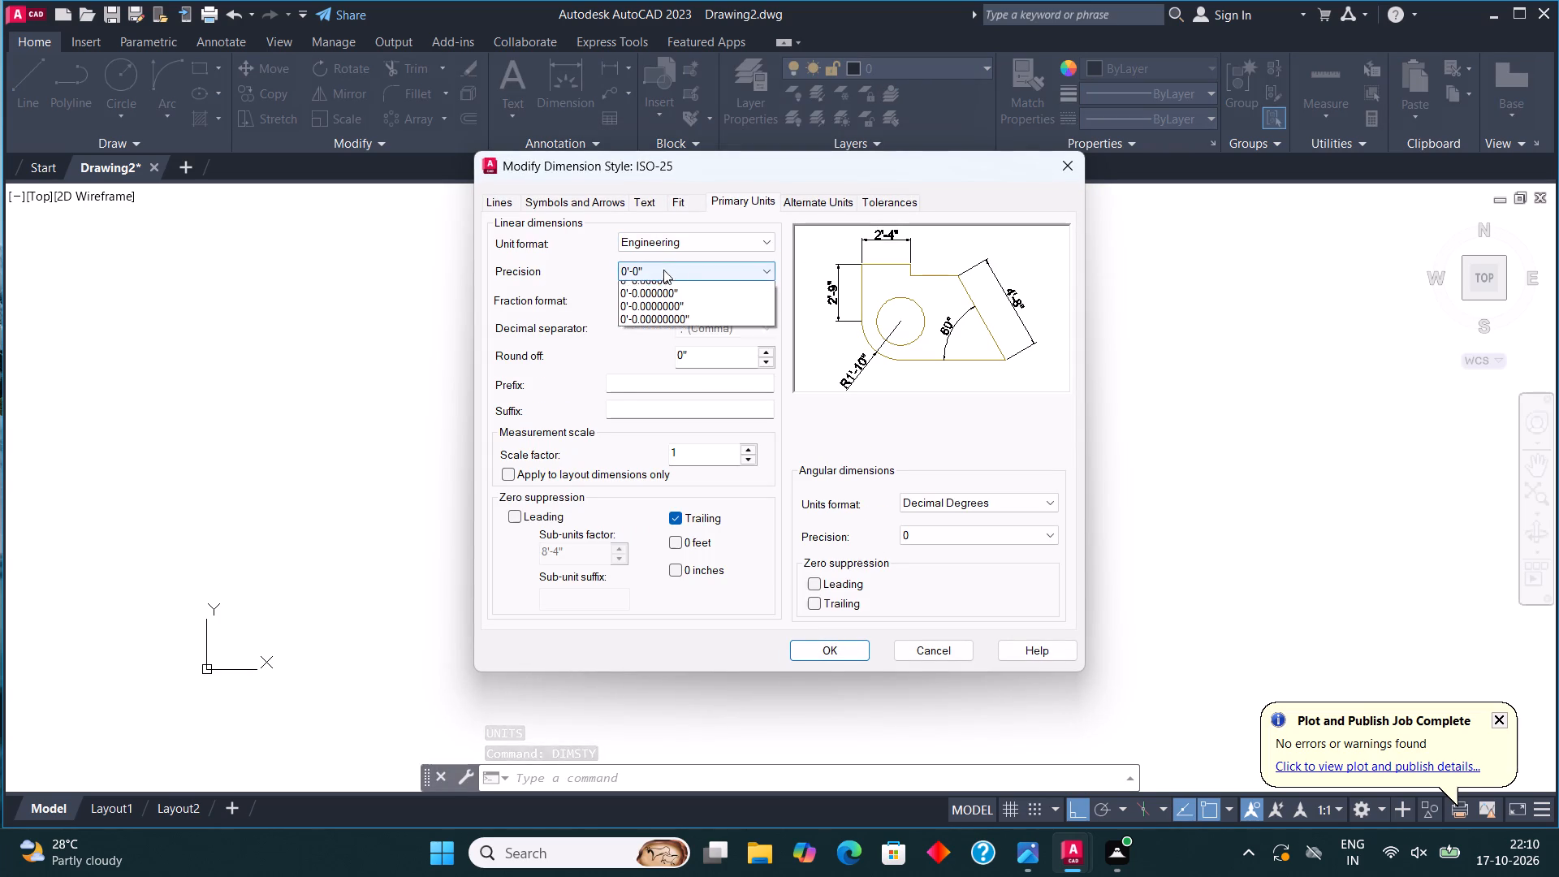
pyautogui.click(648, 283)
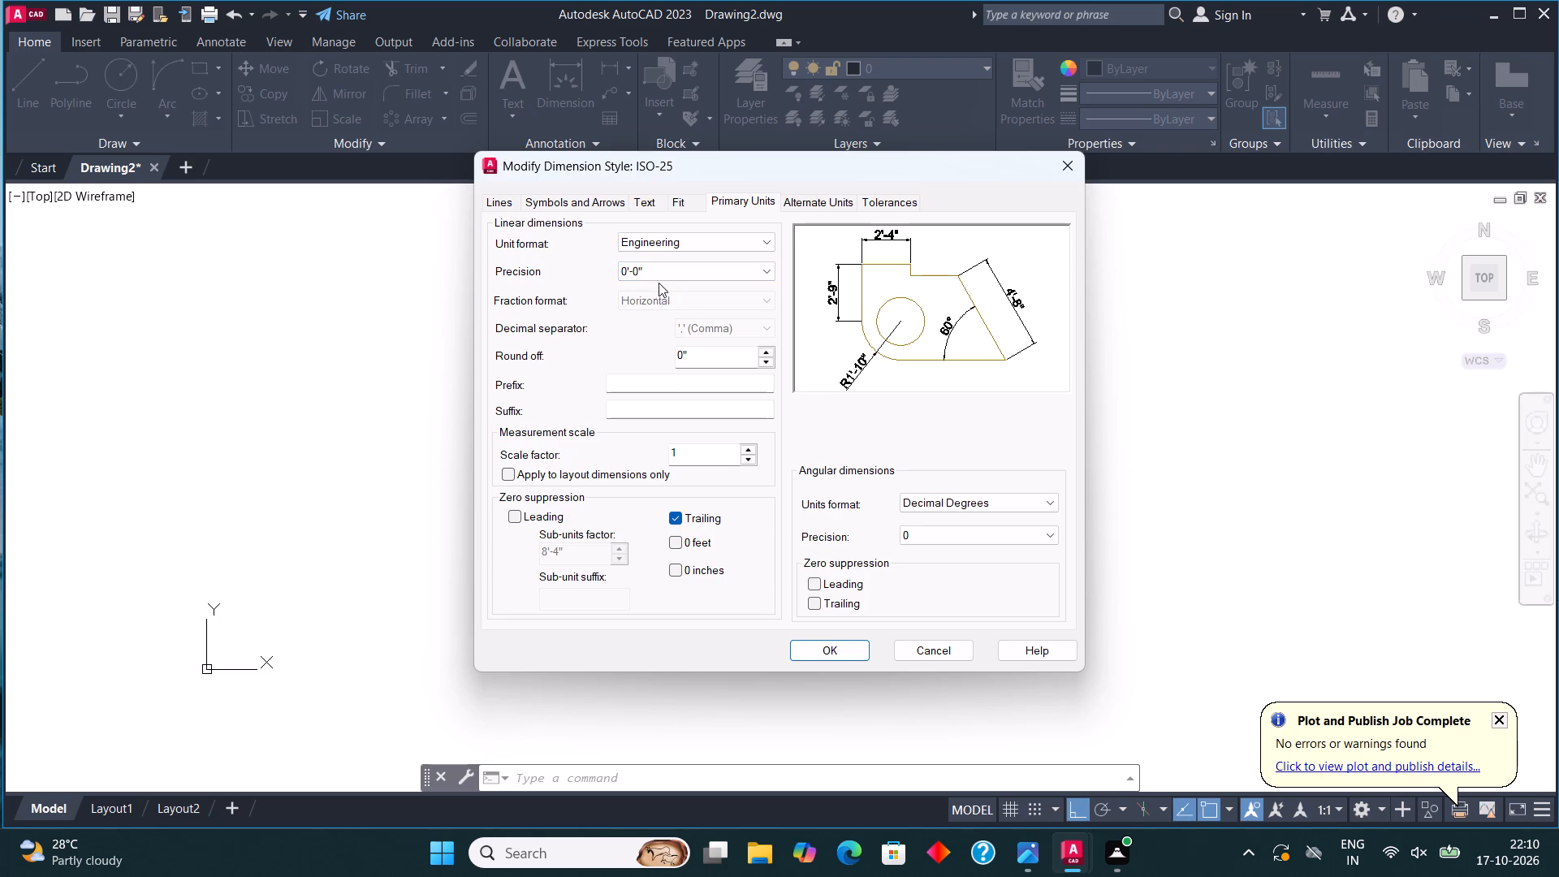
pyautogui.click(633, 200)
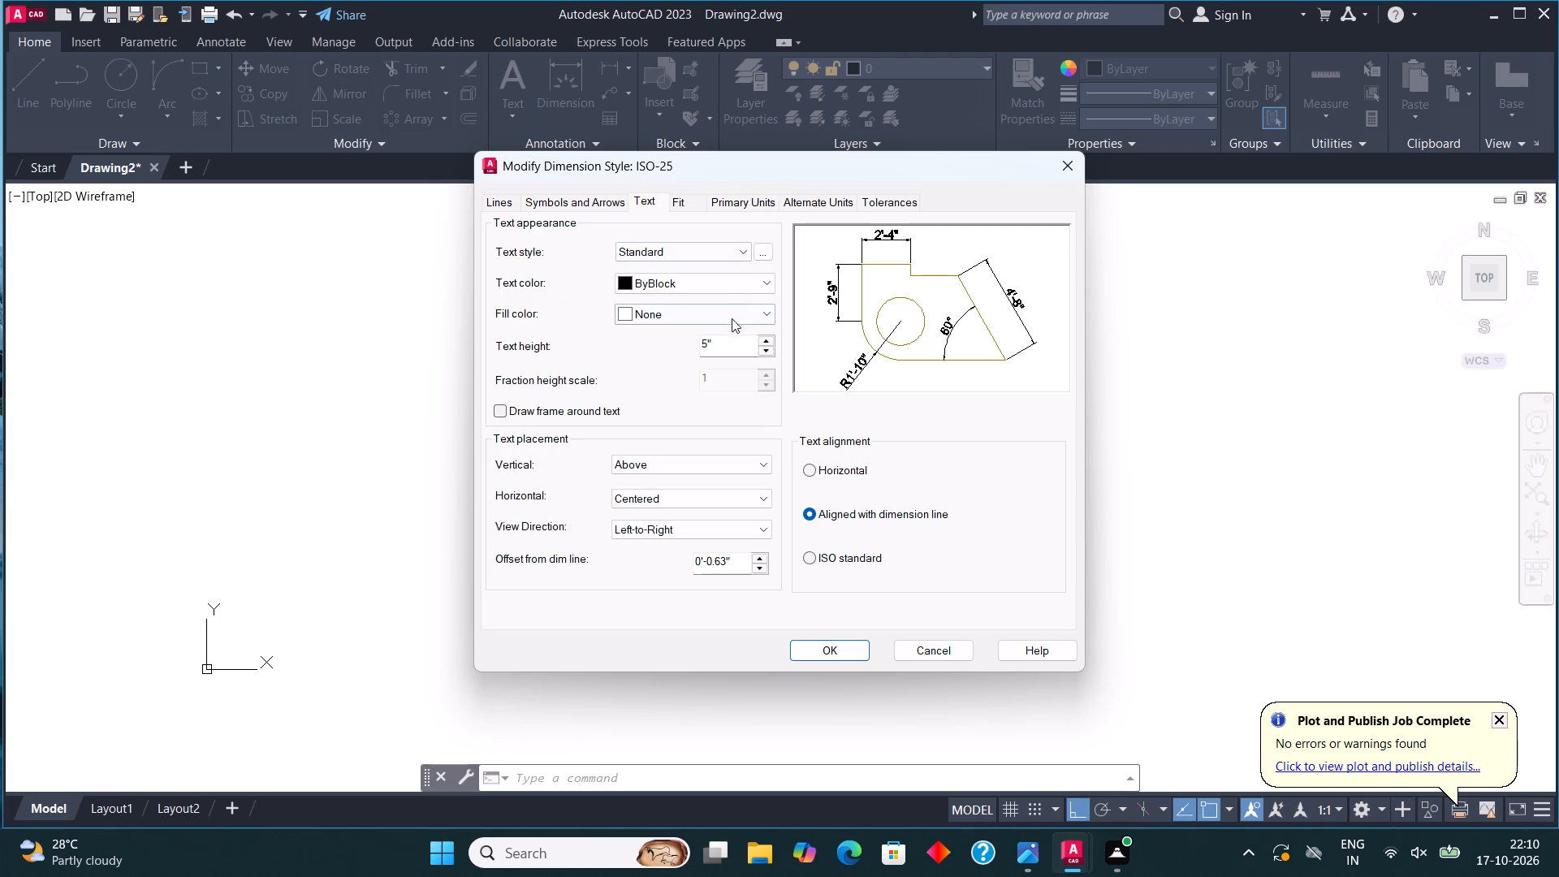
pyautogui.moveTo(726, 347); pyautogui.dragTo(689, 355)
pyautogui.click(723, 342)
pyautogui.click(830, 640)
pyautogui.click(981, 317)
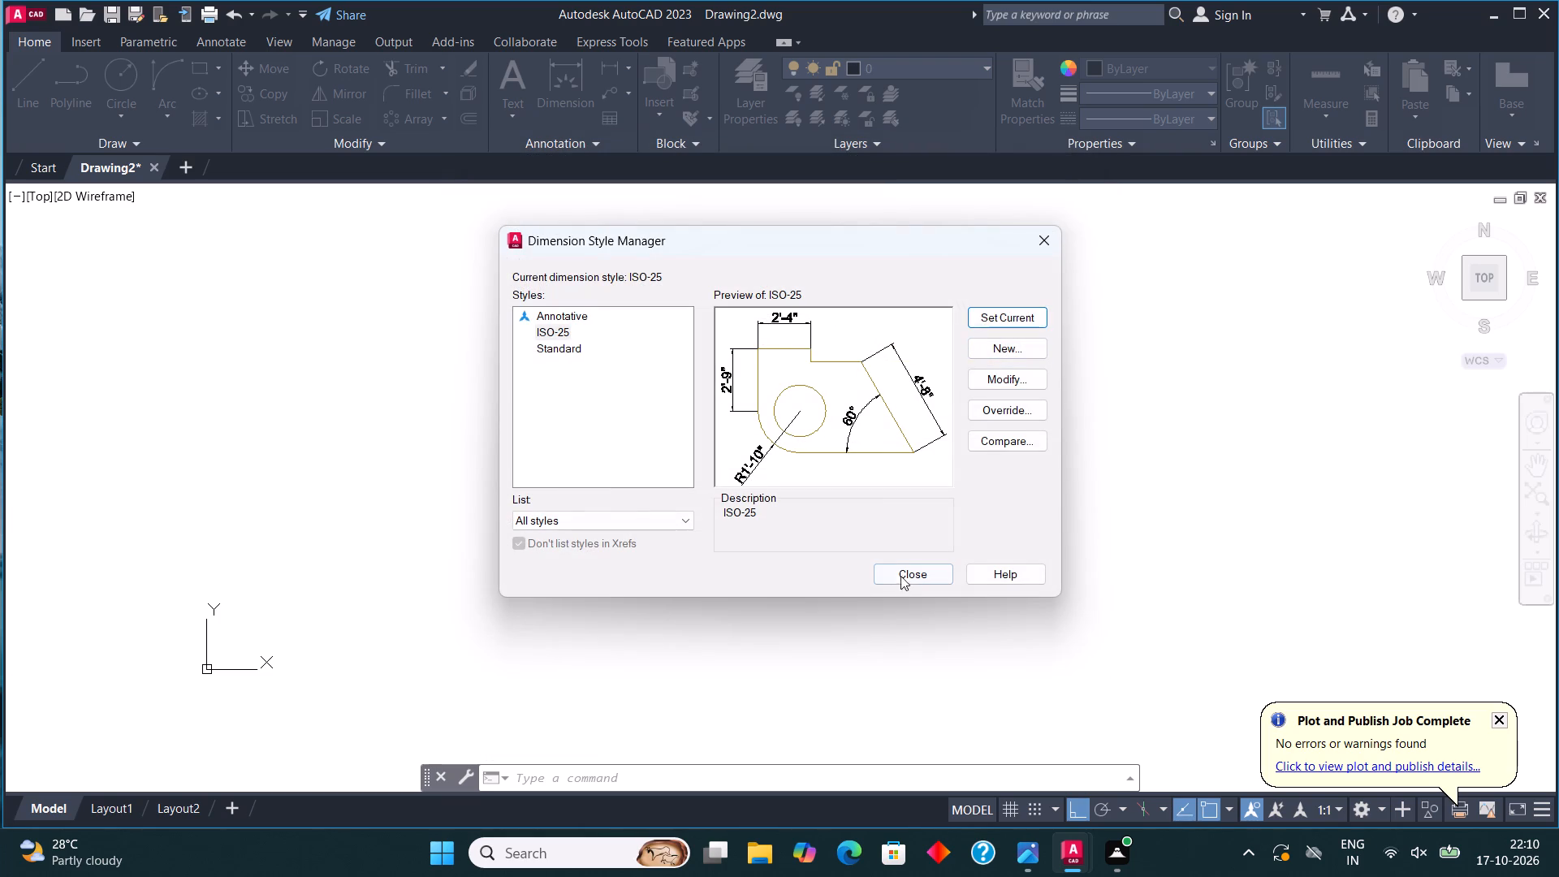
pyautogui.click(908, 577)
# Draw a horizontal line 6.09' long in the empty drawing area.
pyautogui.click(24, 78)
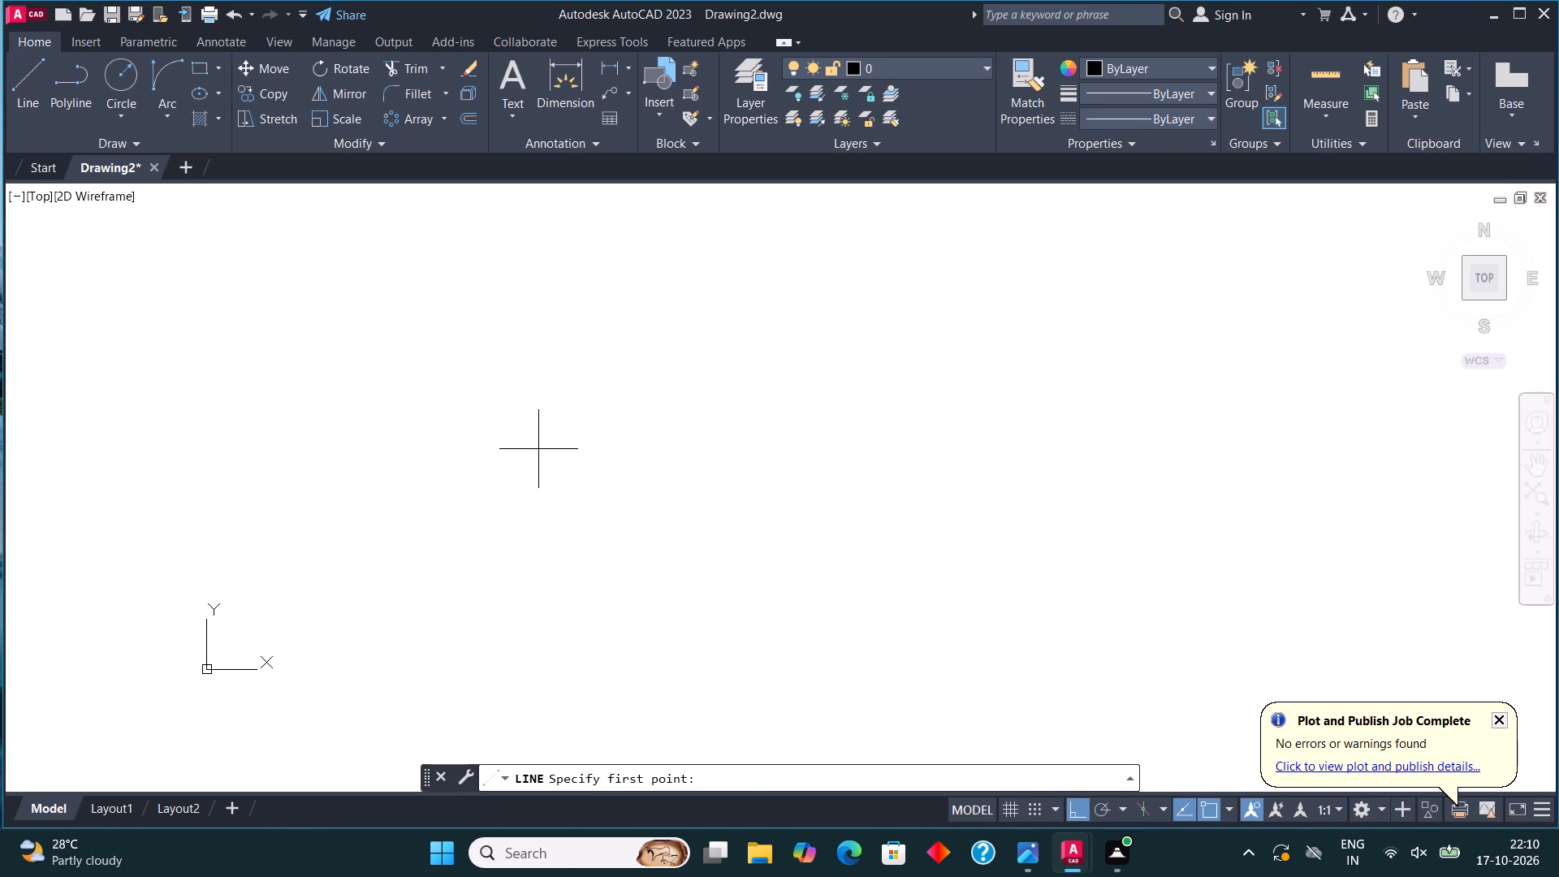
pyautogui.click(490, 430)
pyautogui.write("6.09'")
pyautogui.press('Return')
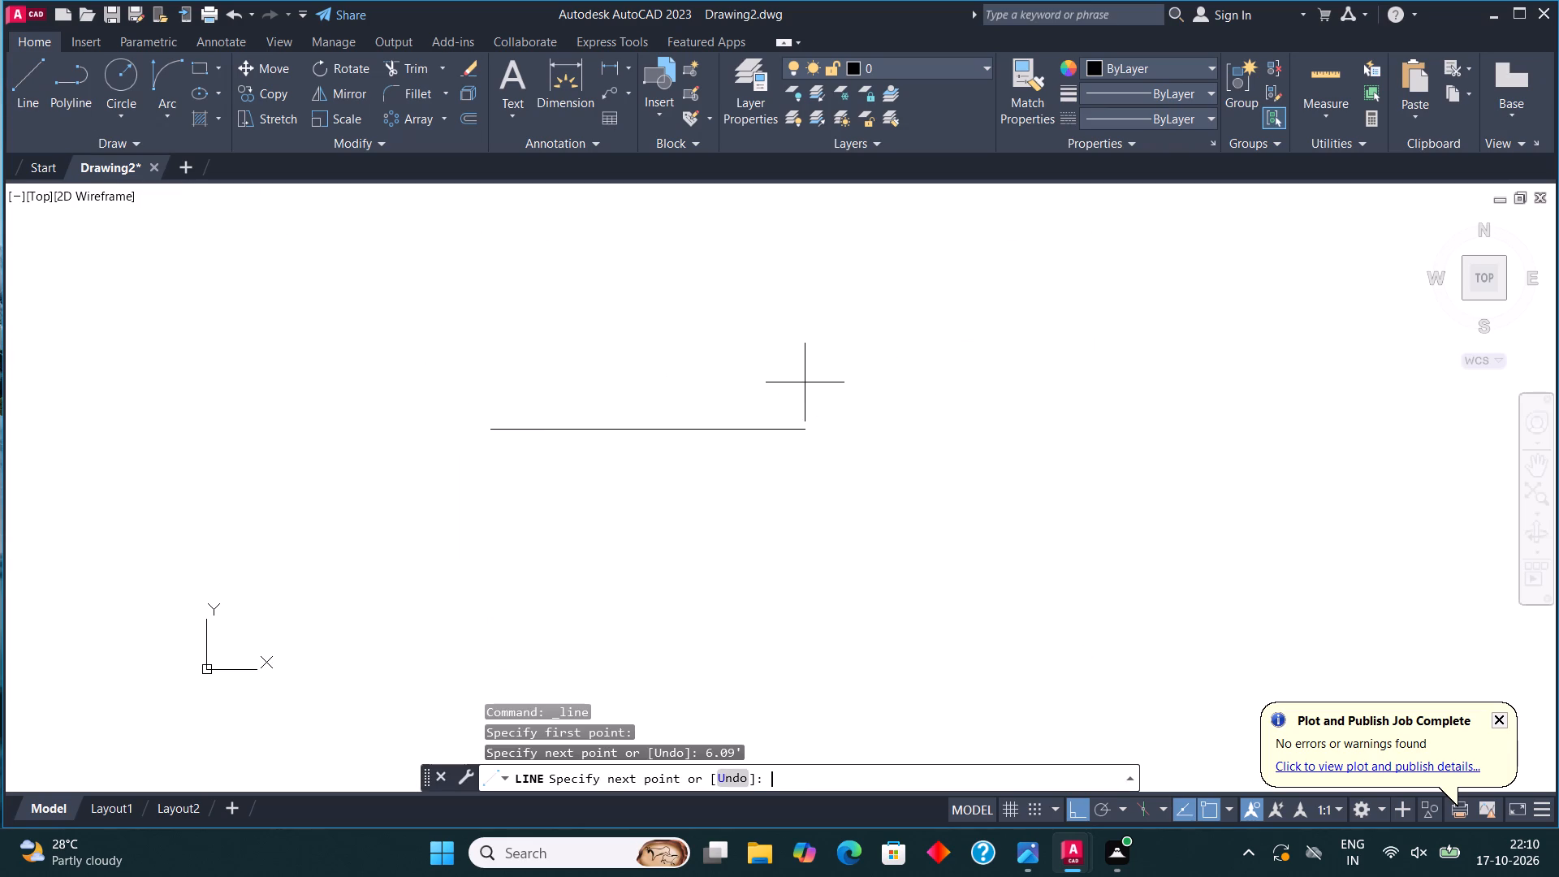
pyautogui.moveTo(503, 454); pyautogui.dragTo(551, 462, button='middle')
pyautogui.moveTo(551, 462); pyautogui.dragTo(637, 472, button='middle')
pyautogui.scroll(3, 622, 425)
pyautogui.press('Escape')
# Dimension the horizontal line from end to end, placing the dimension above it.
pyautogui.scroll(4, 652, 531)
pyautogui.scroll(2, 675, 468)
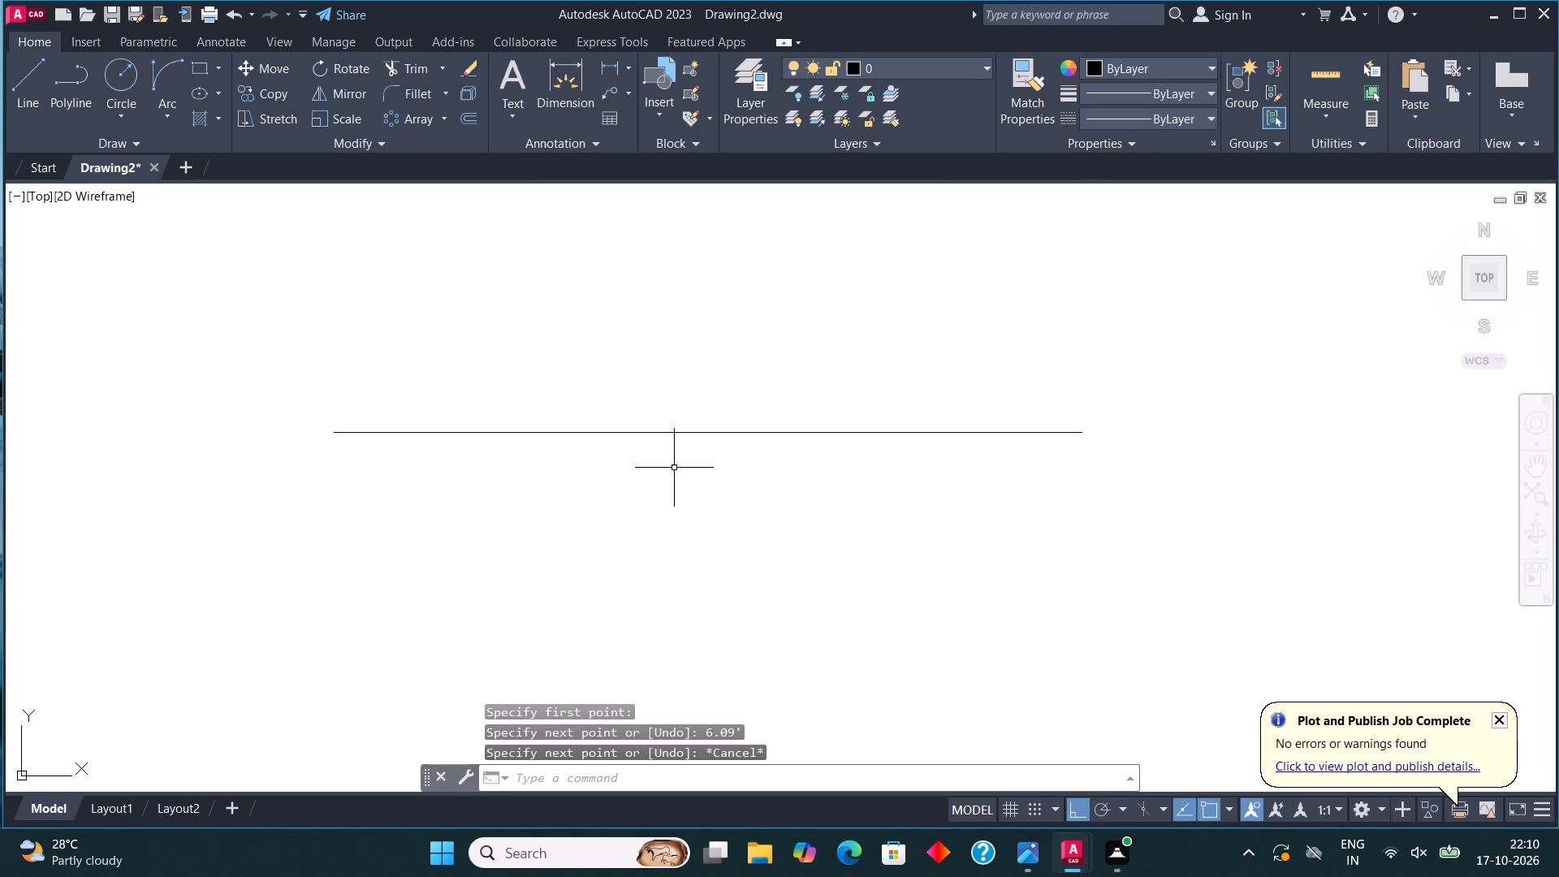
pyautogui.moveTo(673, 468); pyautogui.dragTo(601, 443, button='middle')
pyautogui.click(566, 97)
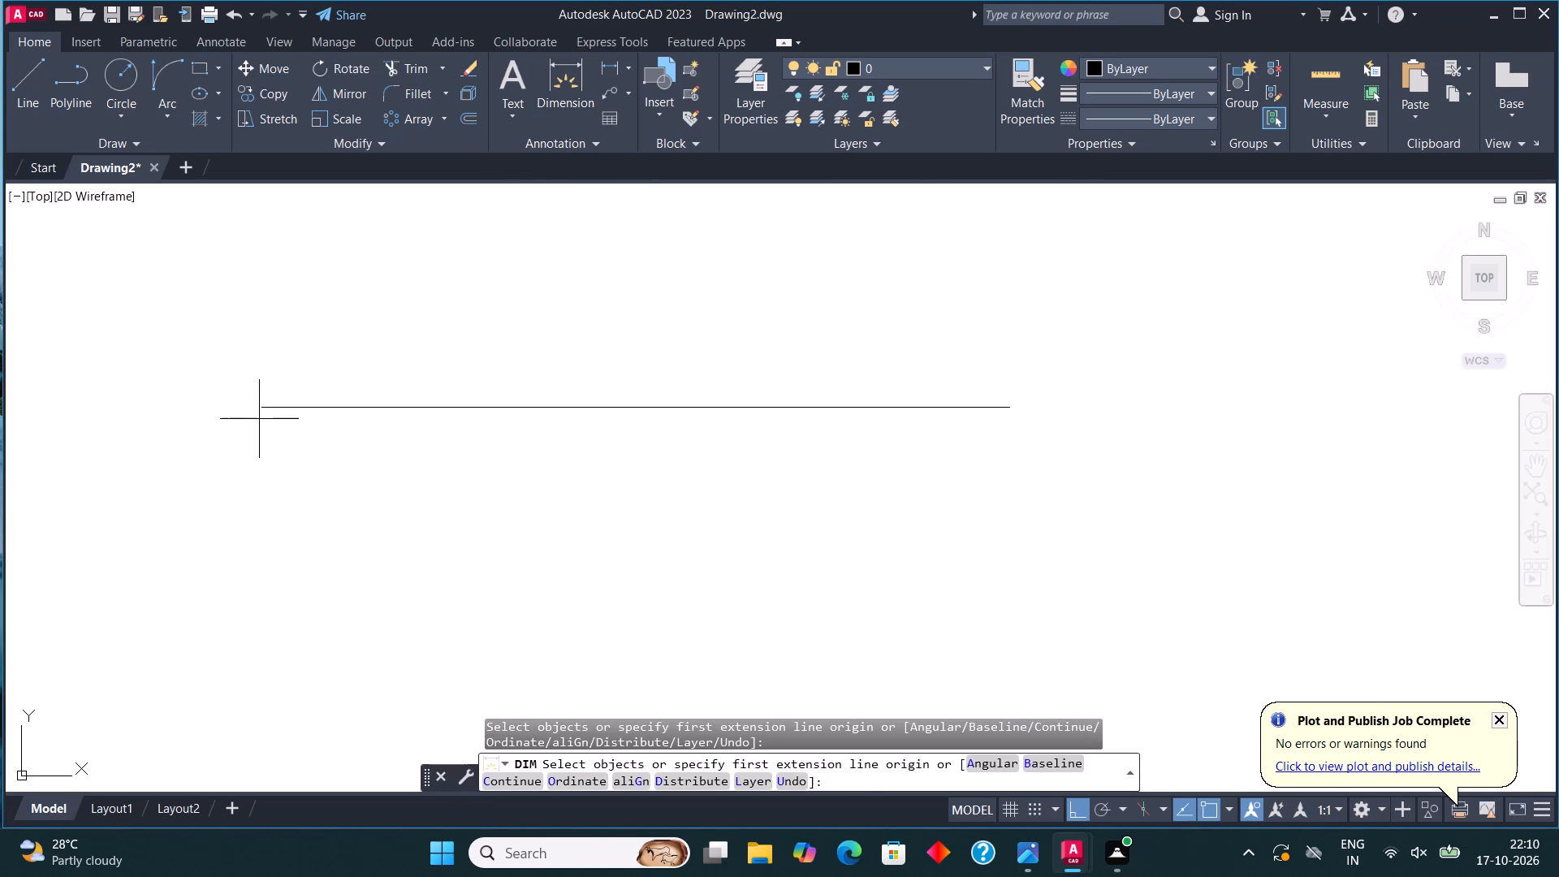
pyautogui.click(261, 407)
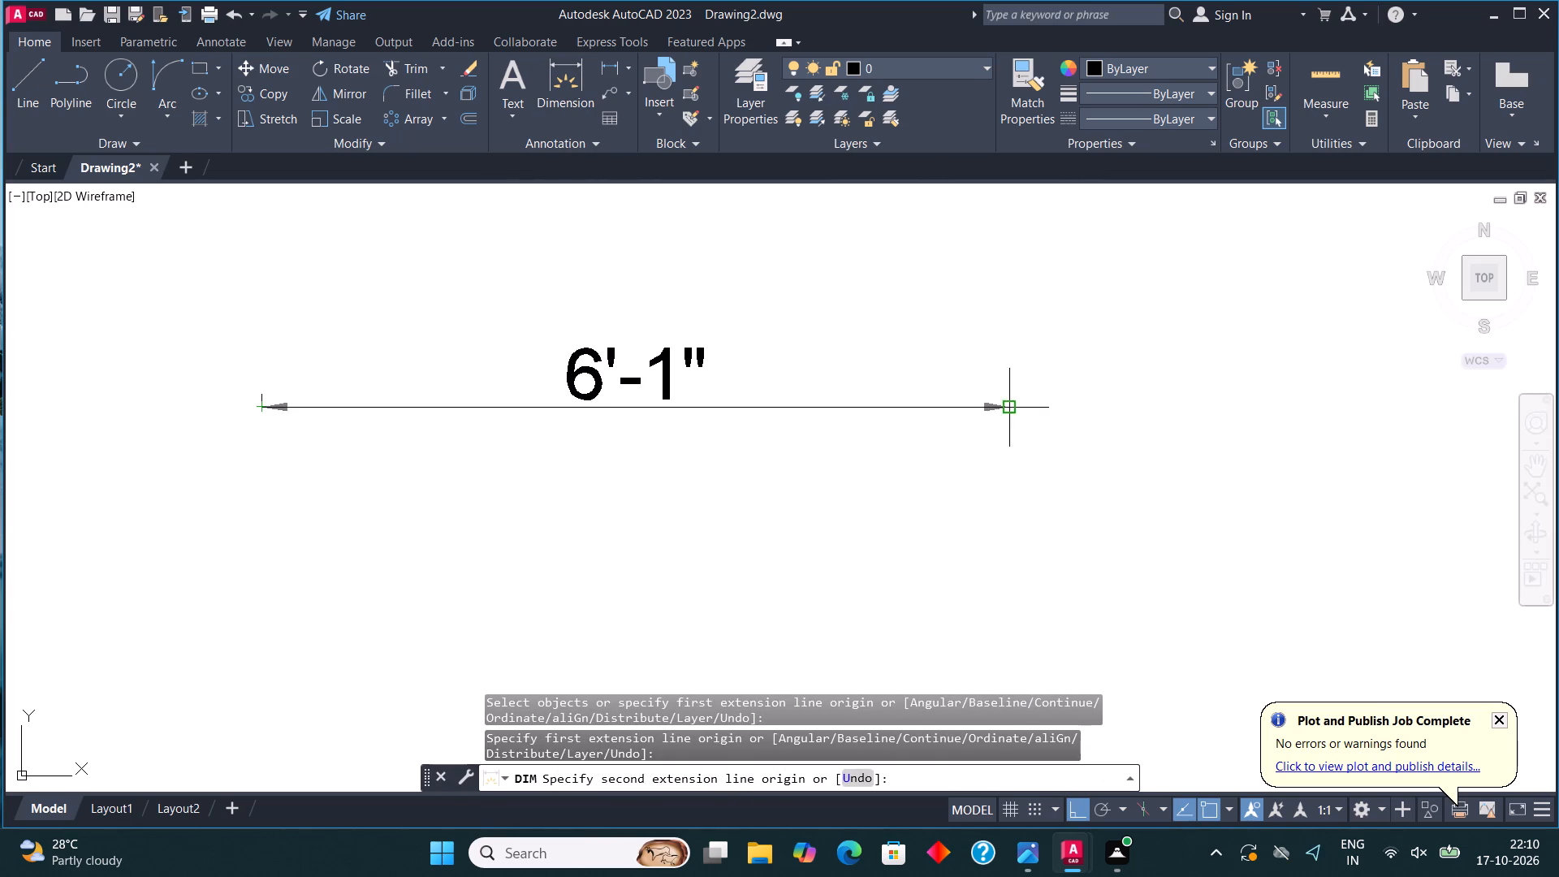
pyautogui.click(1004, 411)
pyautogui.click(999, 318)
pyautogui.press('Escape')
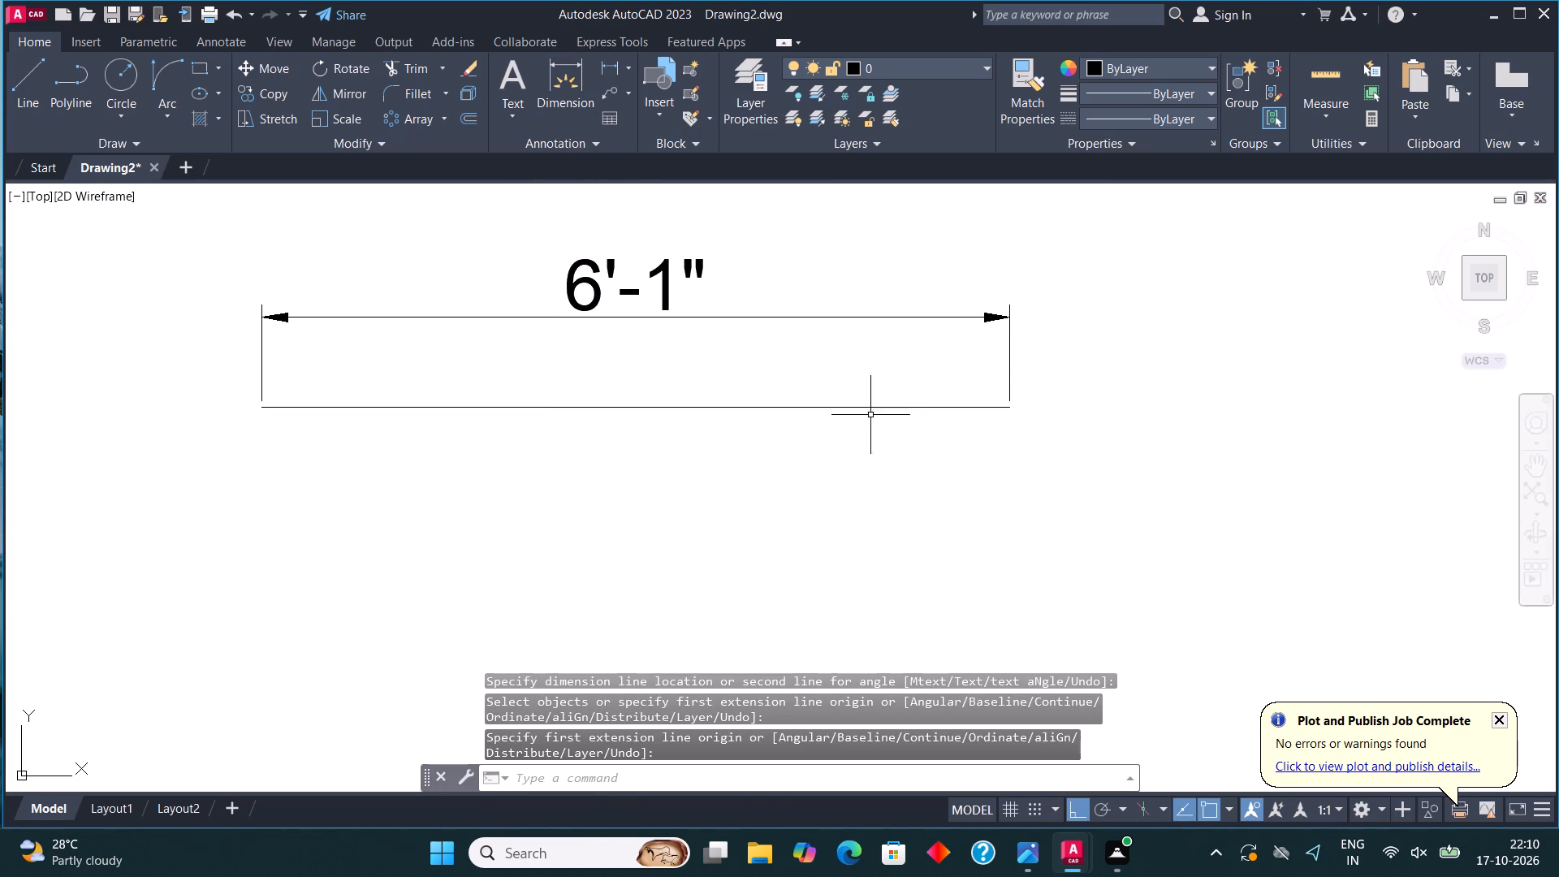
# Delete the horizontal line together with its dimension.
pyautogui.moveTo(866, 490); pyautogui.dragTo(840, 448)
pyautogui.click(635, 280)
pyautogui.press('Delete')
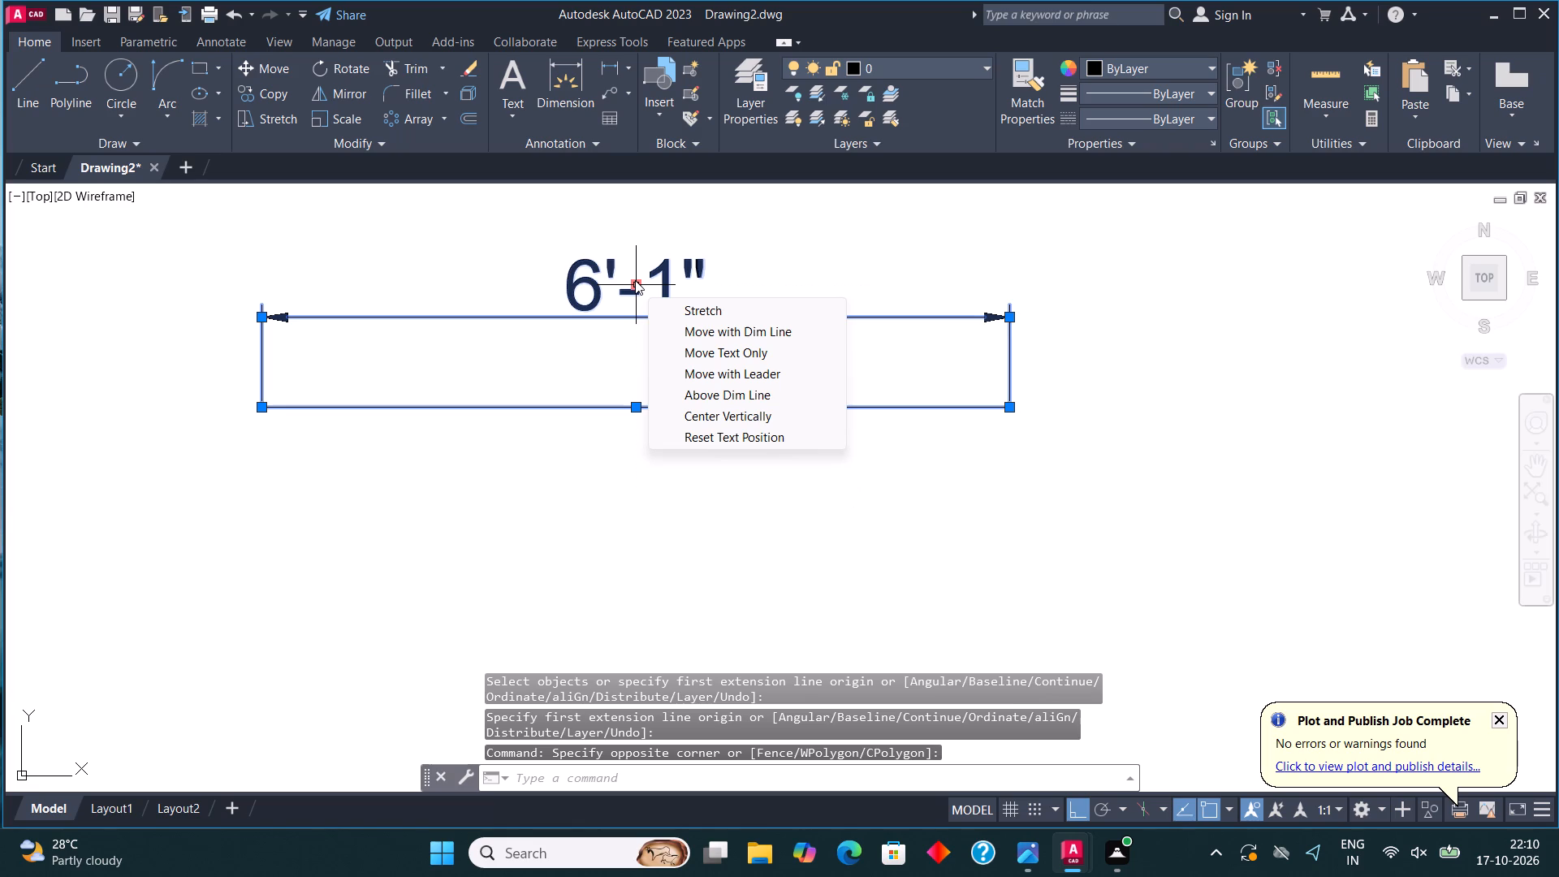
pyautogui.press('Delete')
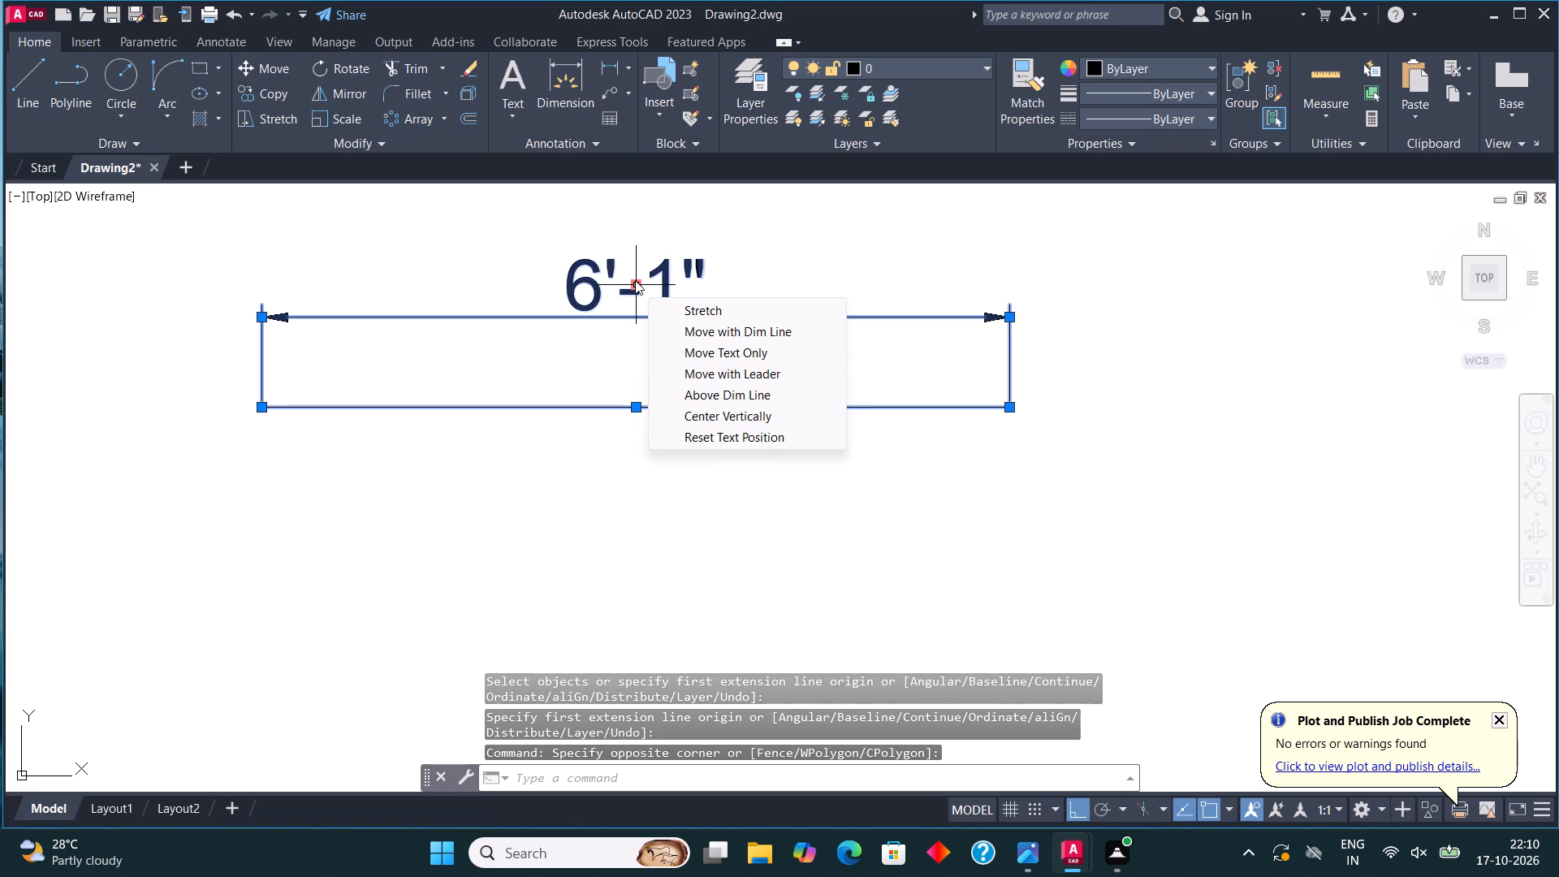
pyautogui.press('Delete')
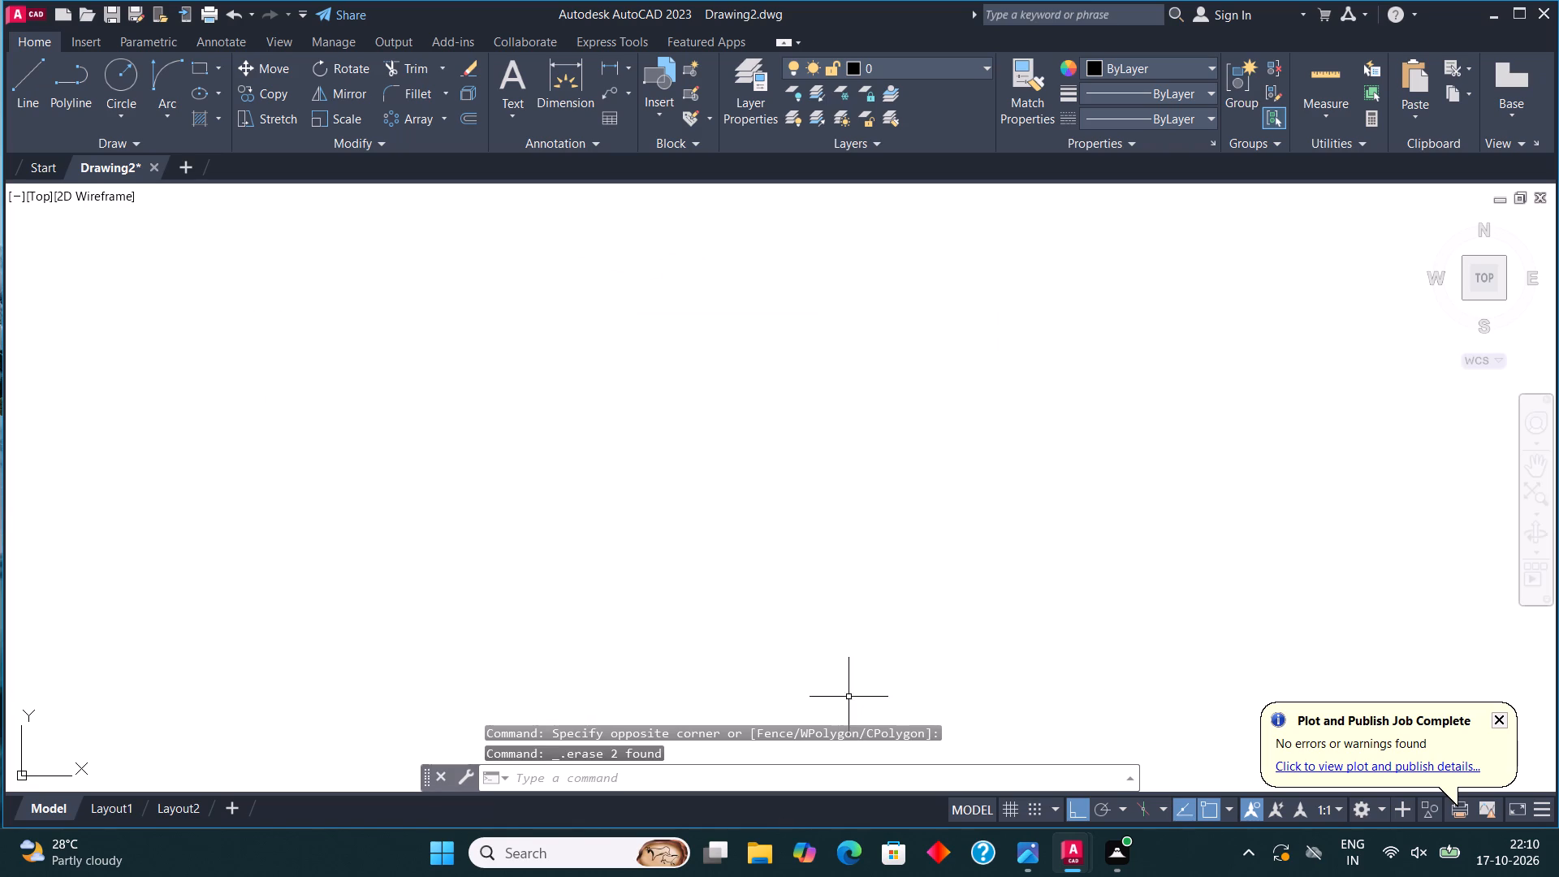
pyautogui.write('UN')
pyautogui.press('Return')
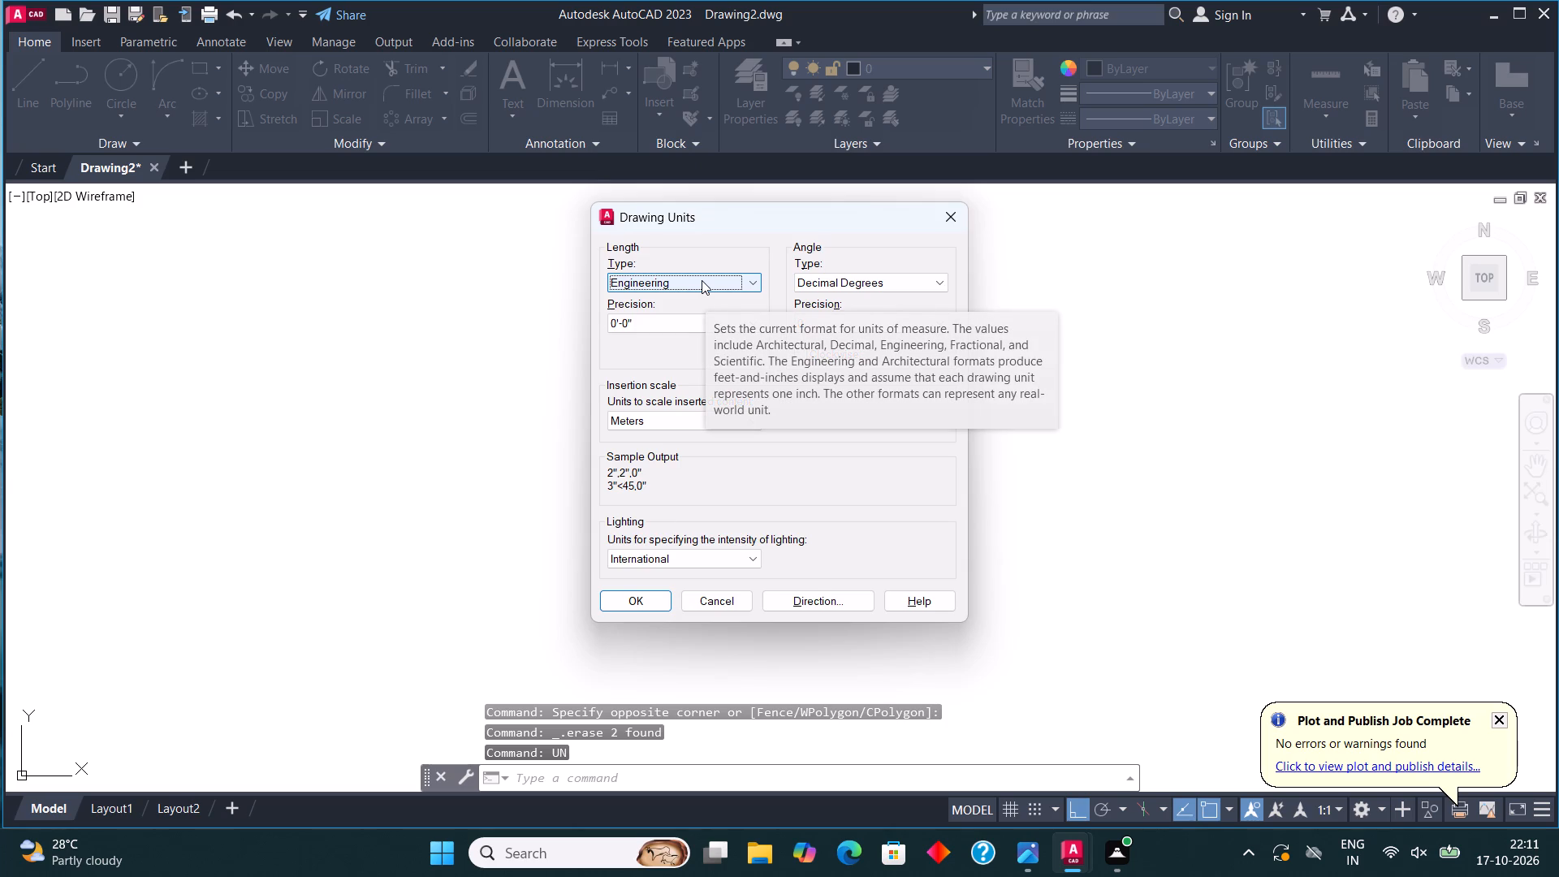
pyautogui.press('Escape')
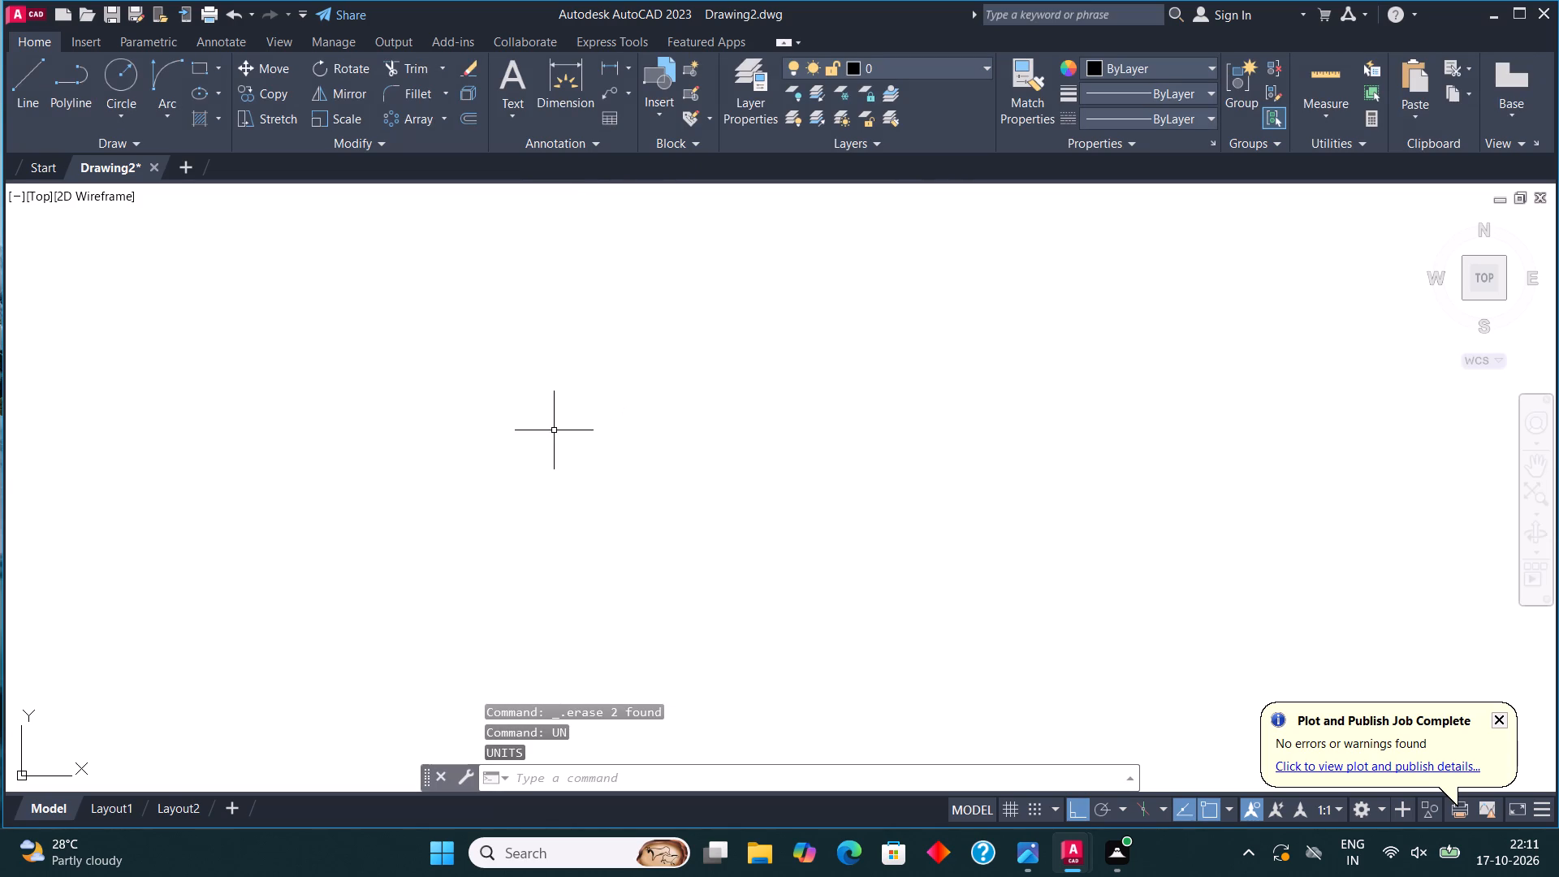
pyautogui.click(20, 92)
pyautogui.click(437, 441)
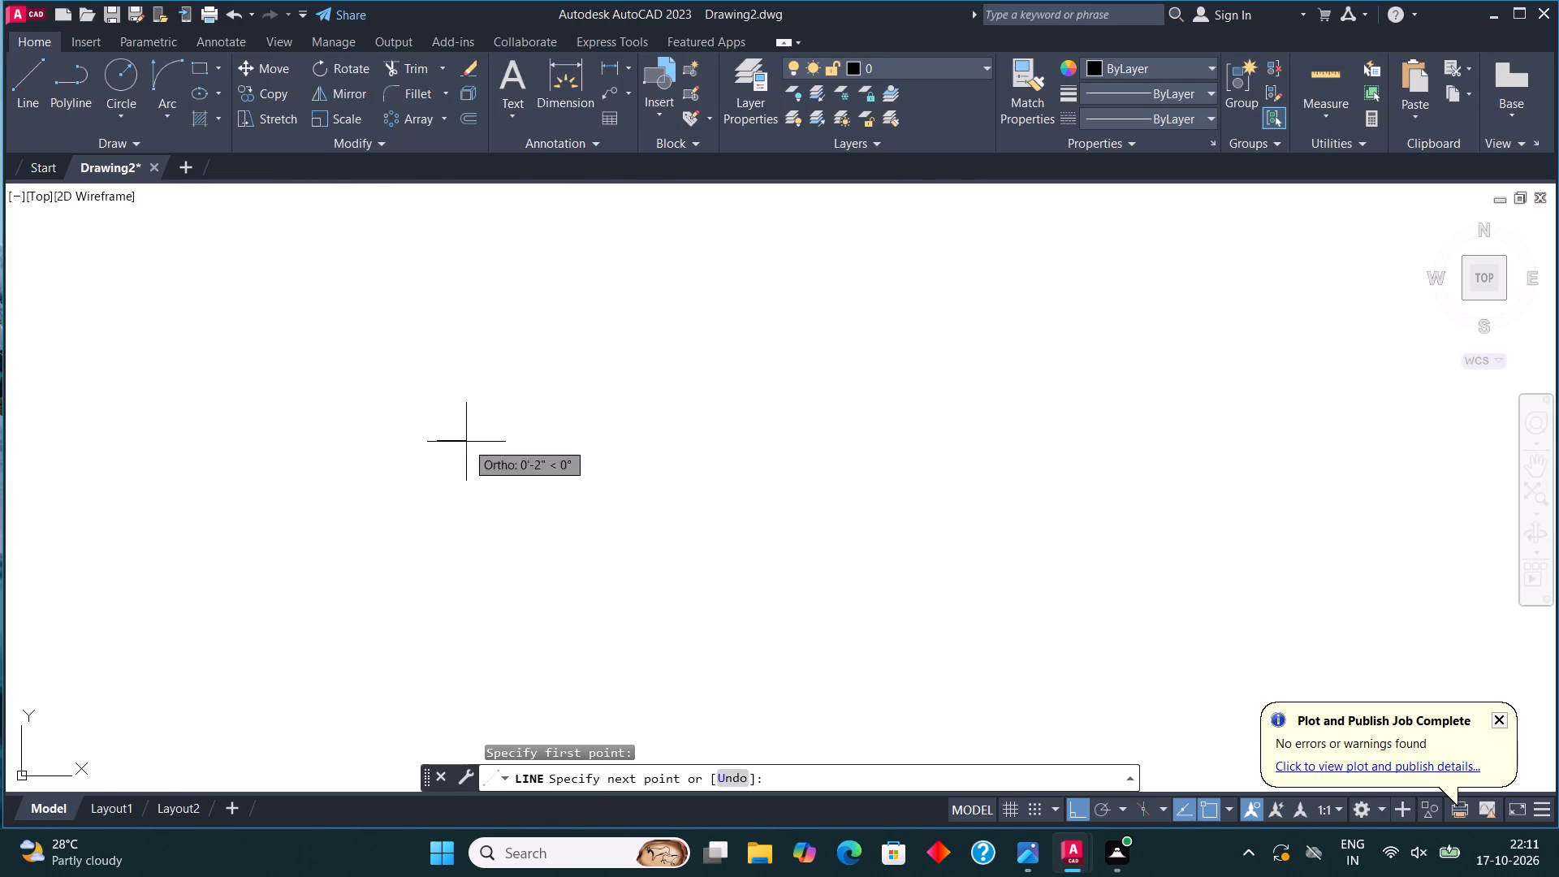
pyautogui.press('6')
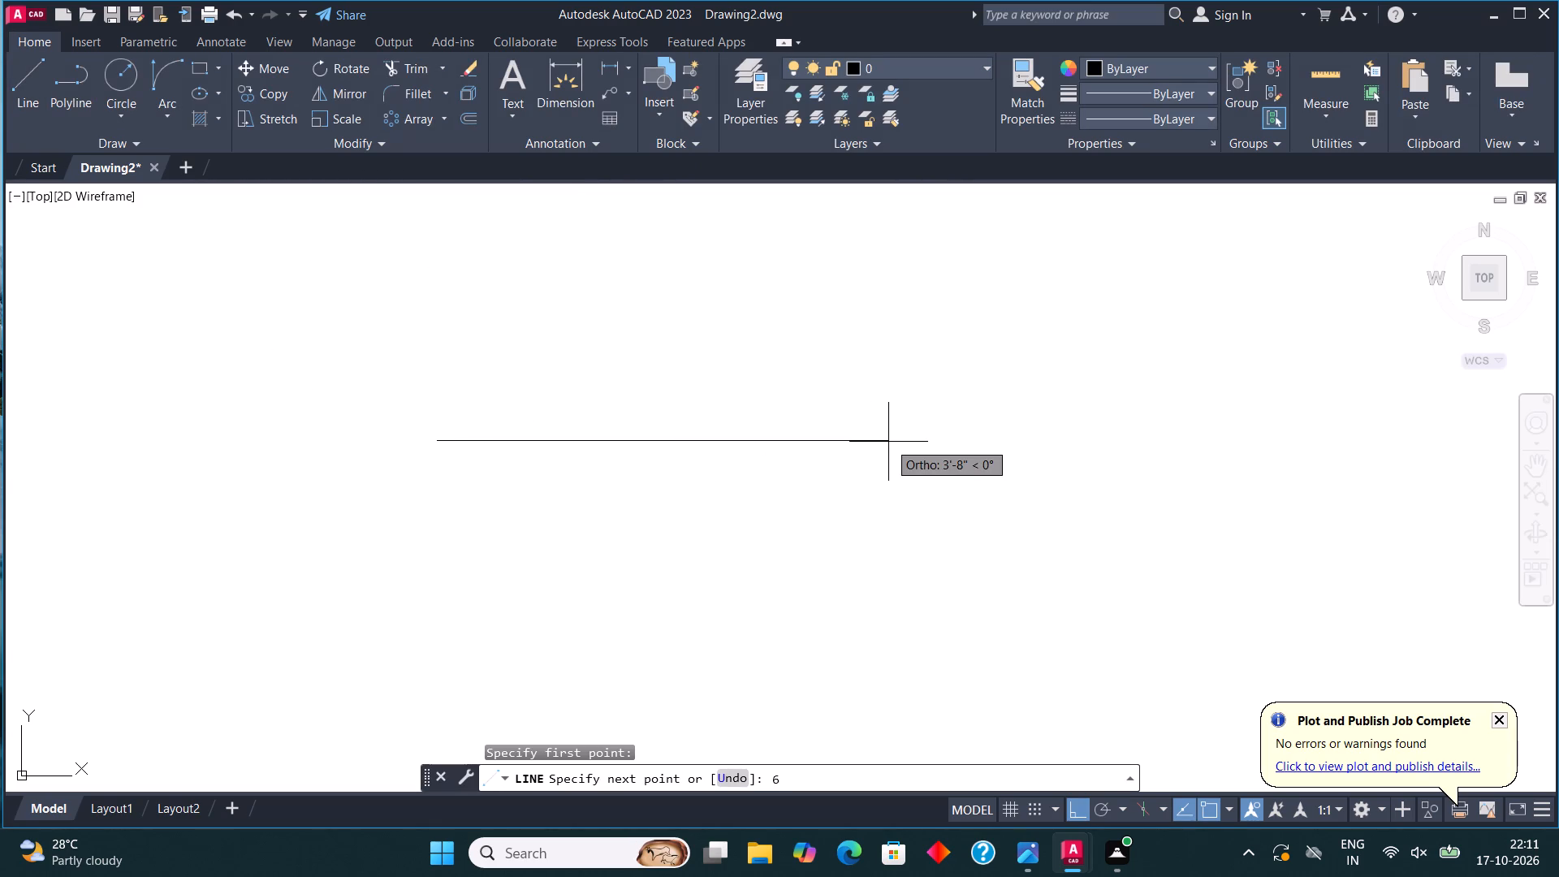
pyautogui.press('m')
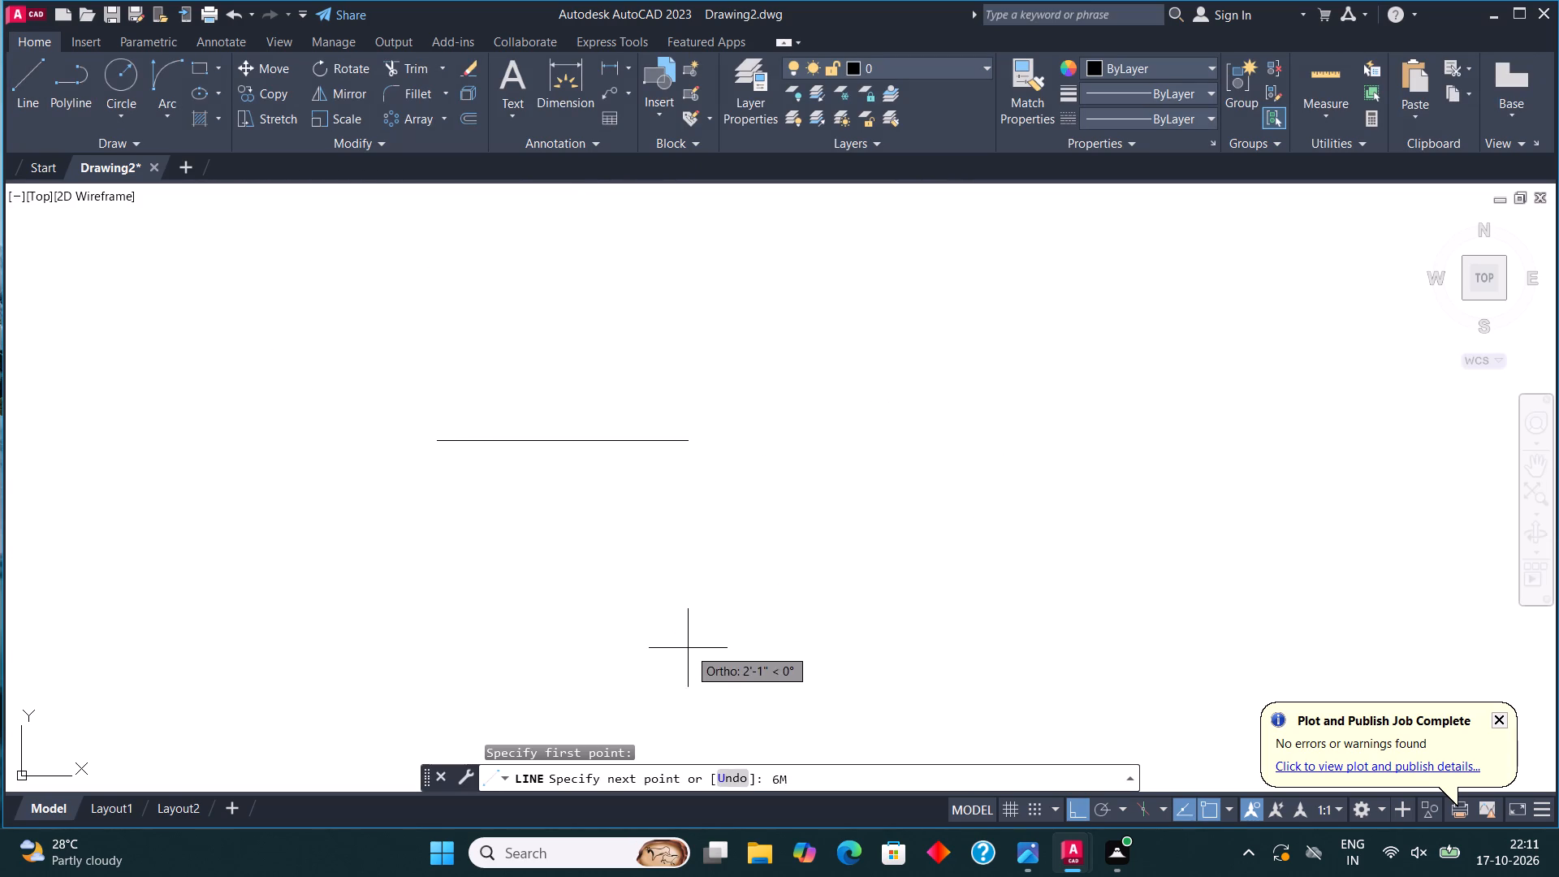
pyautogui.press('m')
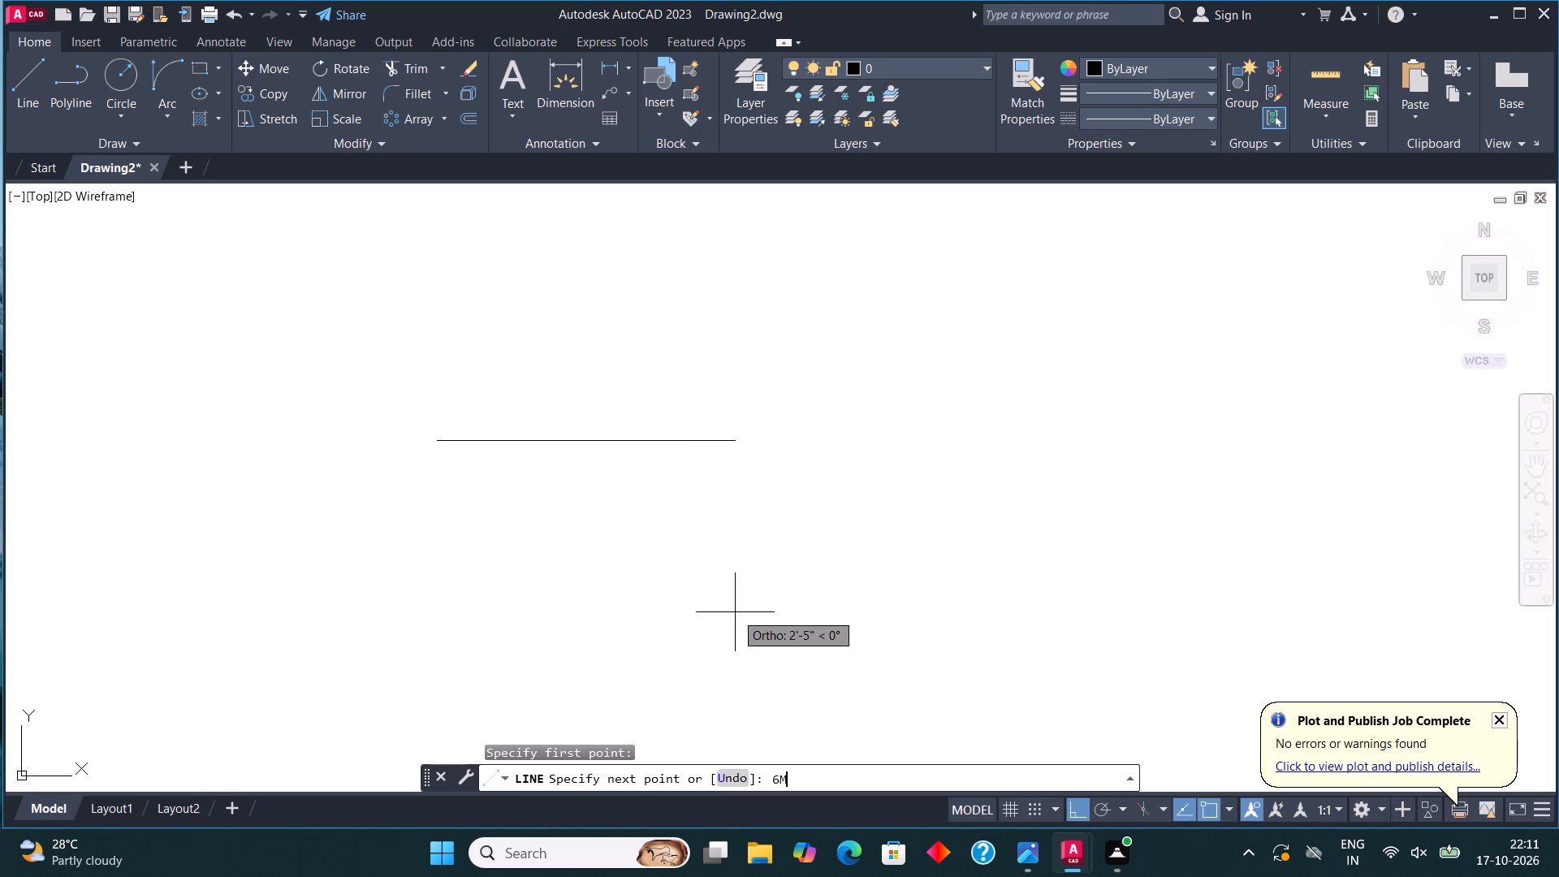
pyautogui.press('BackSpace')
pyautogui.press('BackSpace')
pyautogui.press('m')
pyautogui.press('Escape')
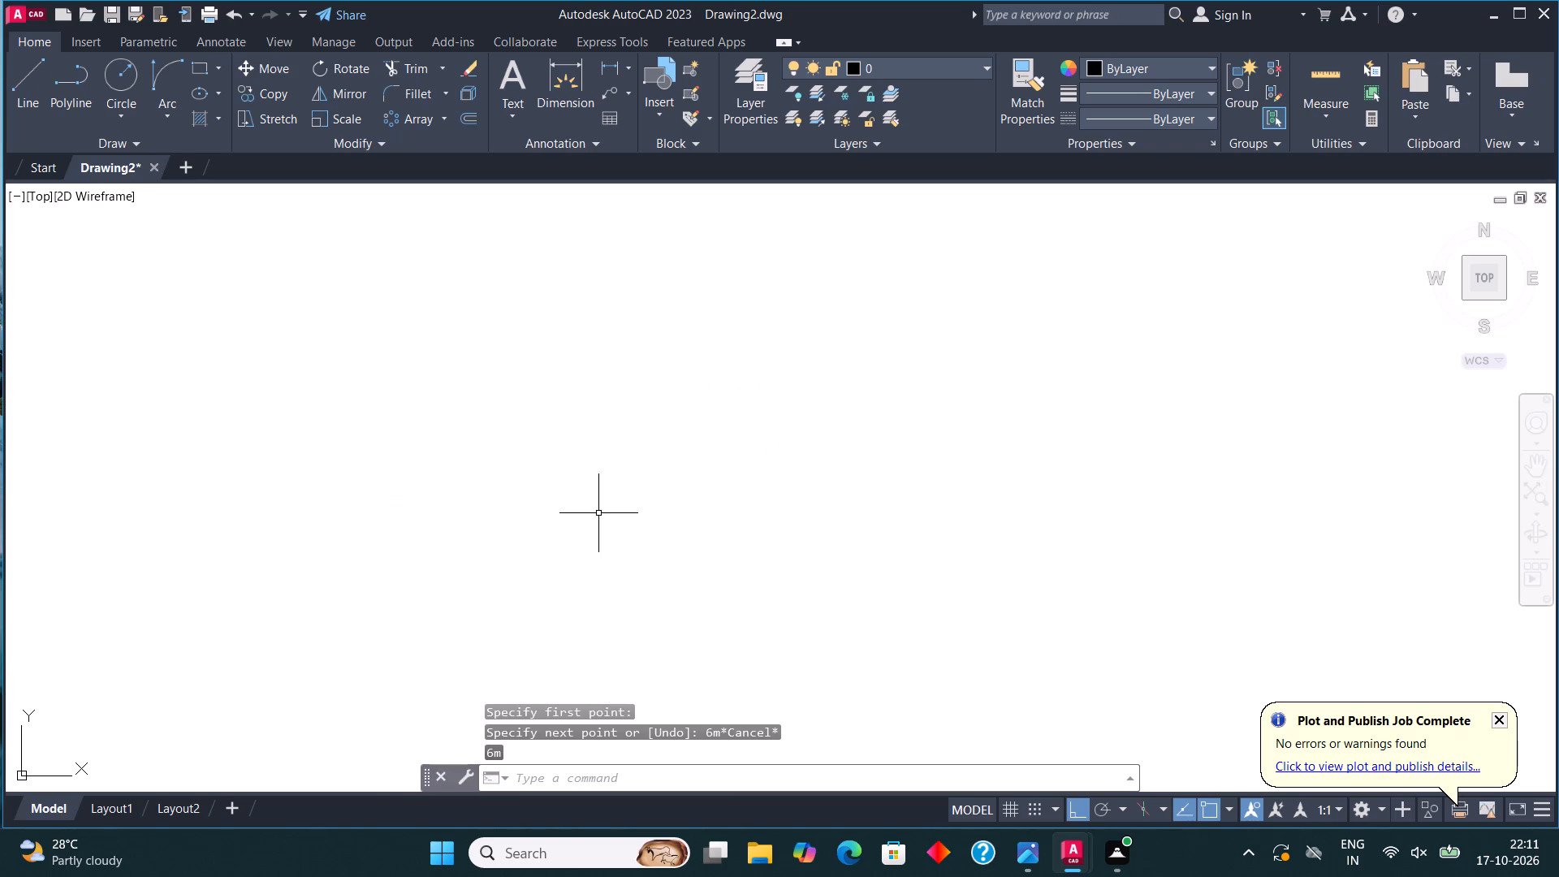
# Set the drawing units to Architectural length type with 0'-0" precision and Inches as the insertion scale.
pyautogui.write('un')
pyautogui.press('Return')
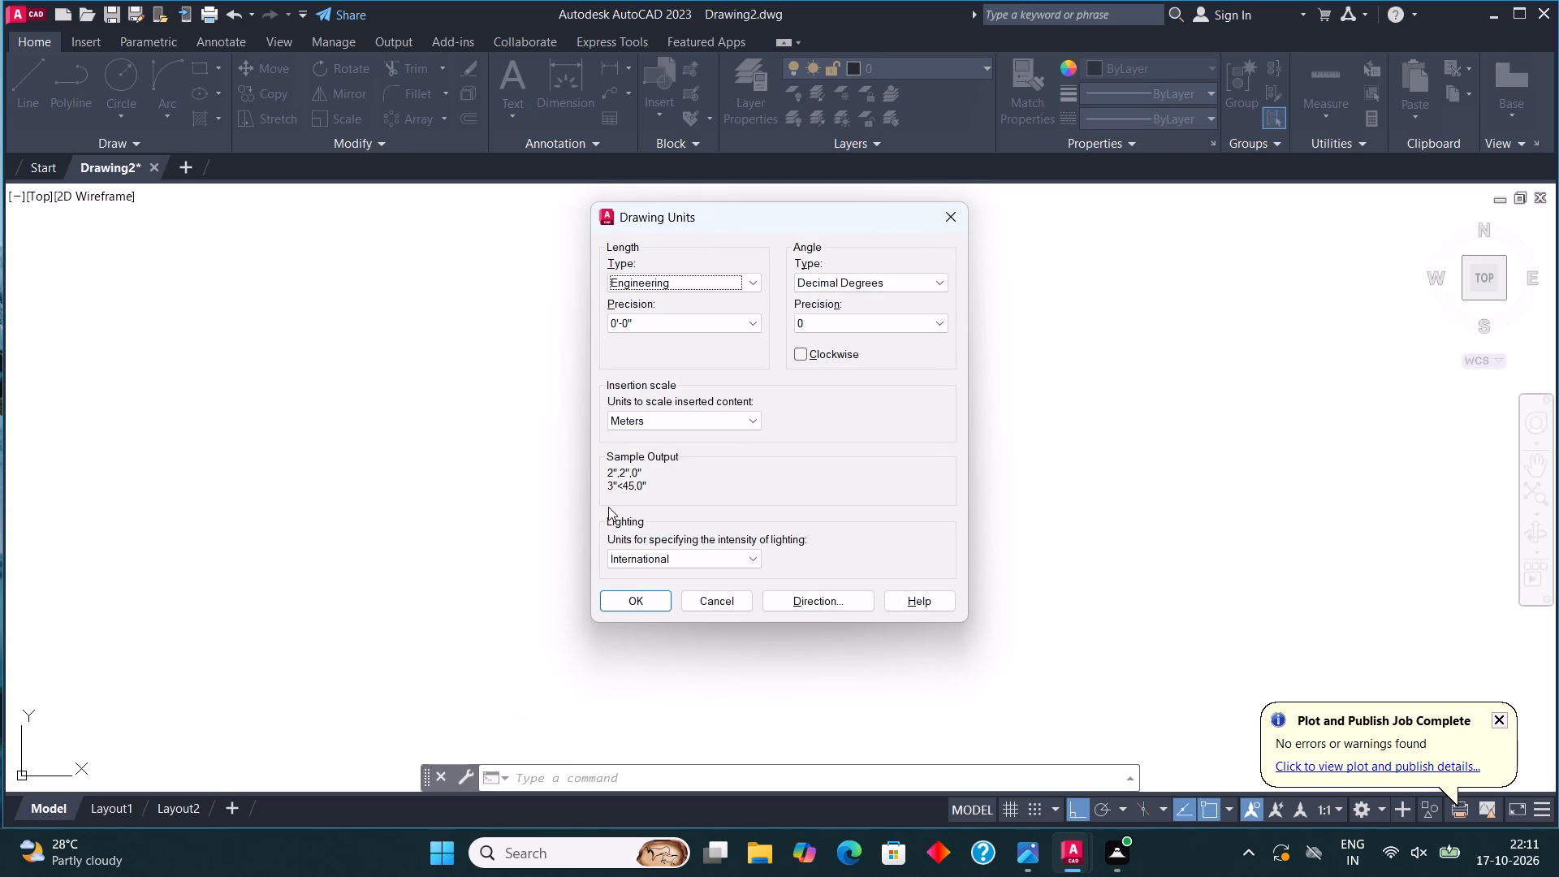
pyautogui.click(723, 281)
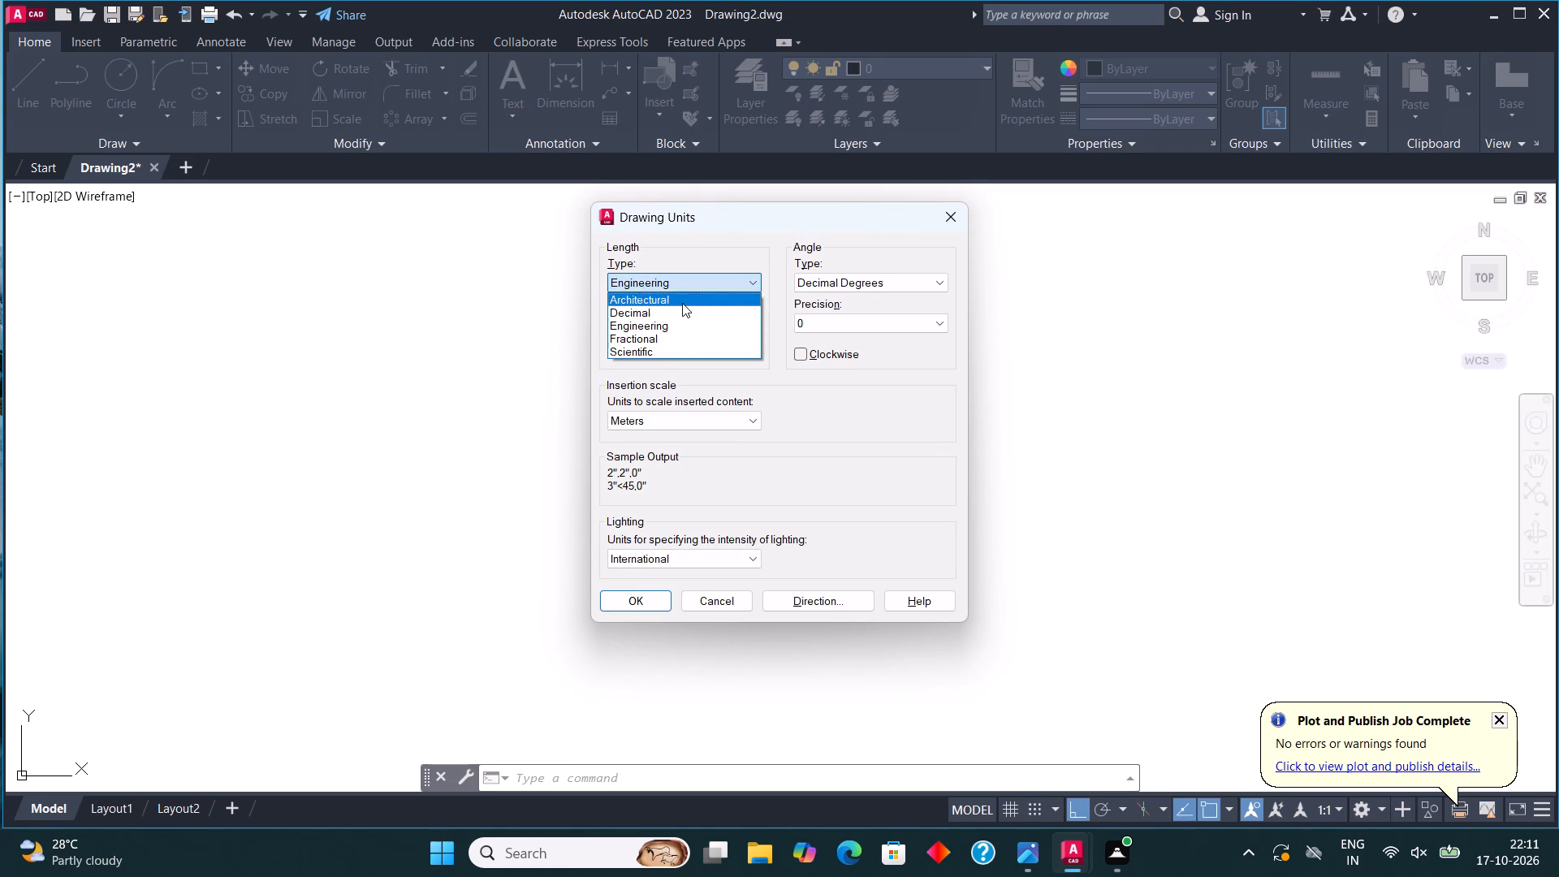
pyautogui.click(682, 303)
pyautogui.click(688, 330)
pyautogui.click(667, 339)
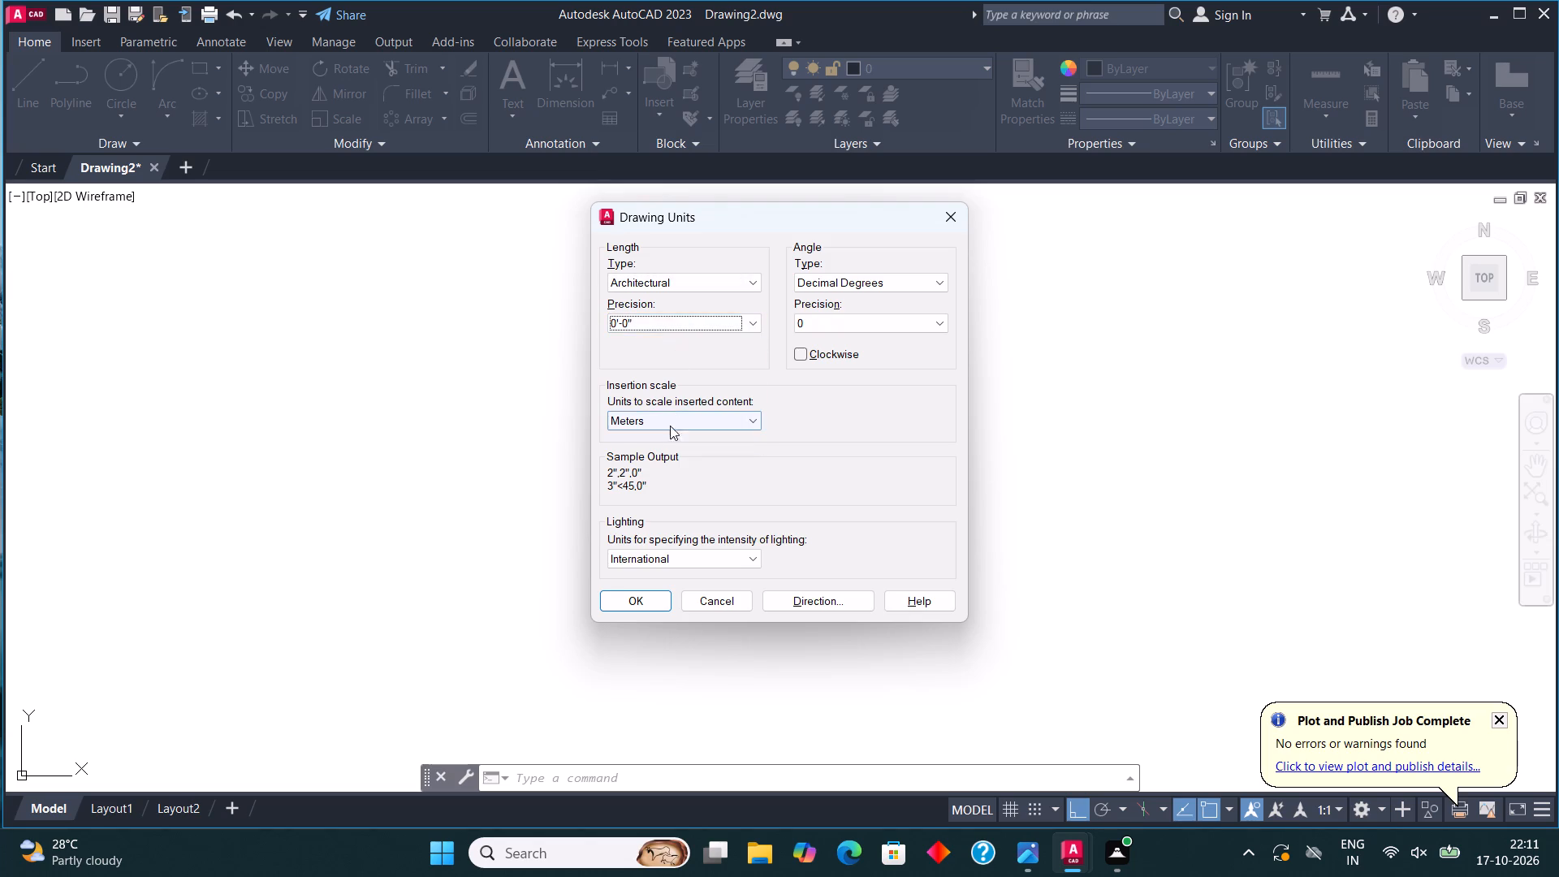
pyautogui.click(670, 410)
pyautogui.click(673, 414)
pyautogui.click(649, 447)
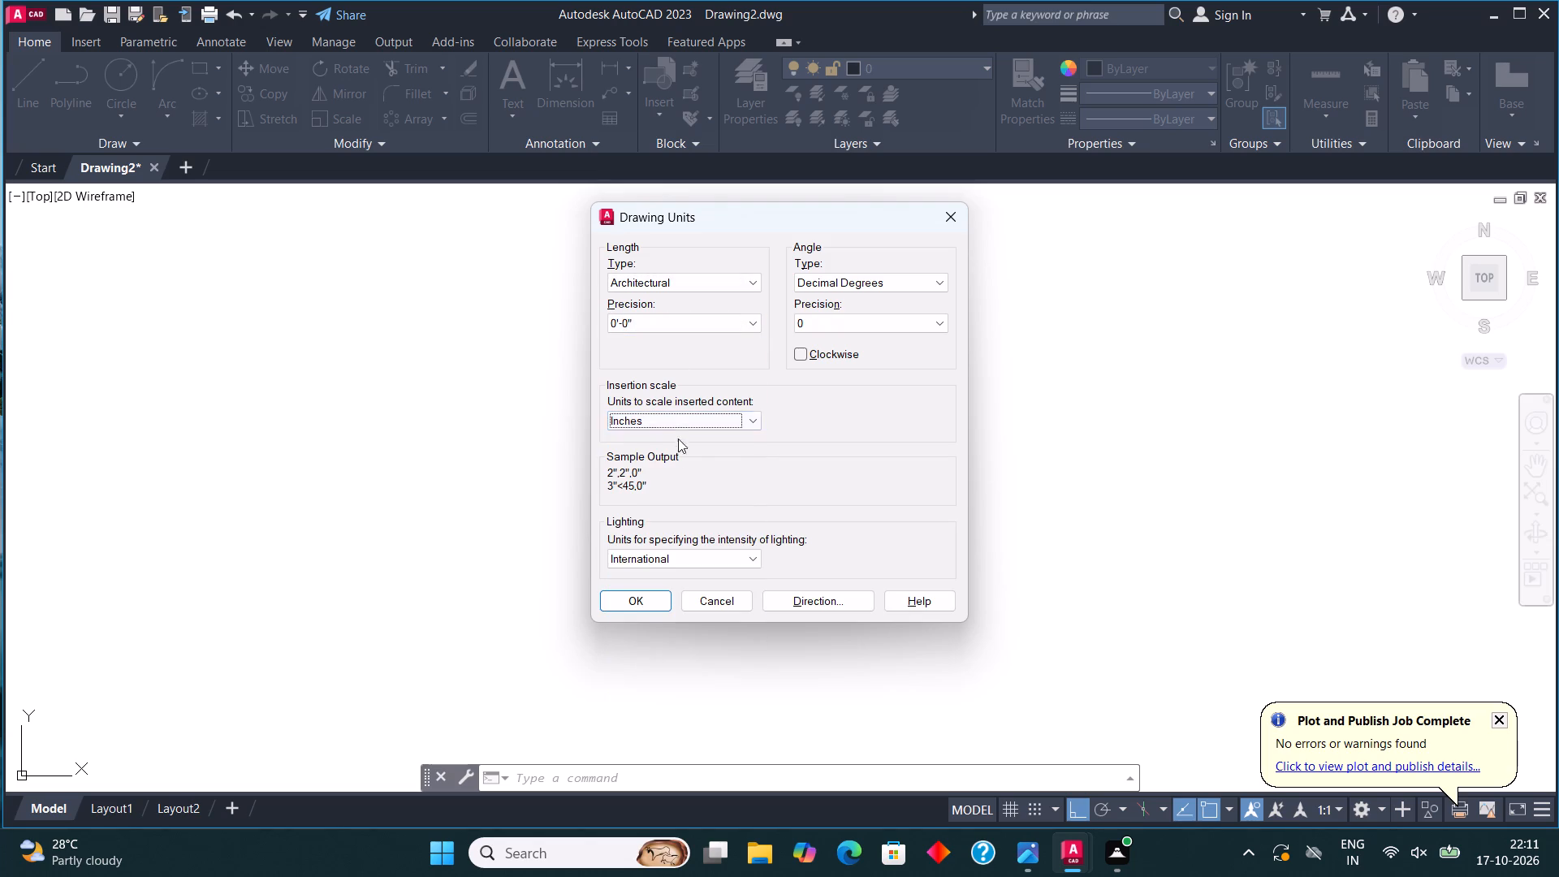
pyautogui.click(628, 603)
# Modify the ISO-25 dimension style to use the Architectural unit format for primary units and set it as current.
pyautogui.write('dim')
pyautogui.click(581, 612)
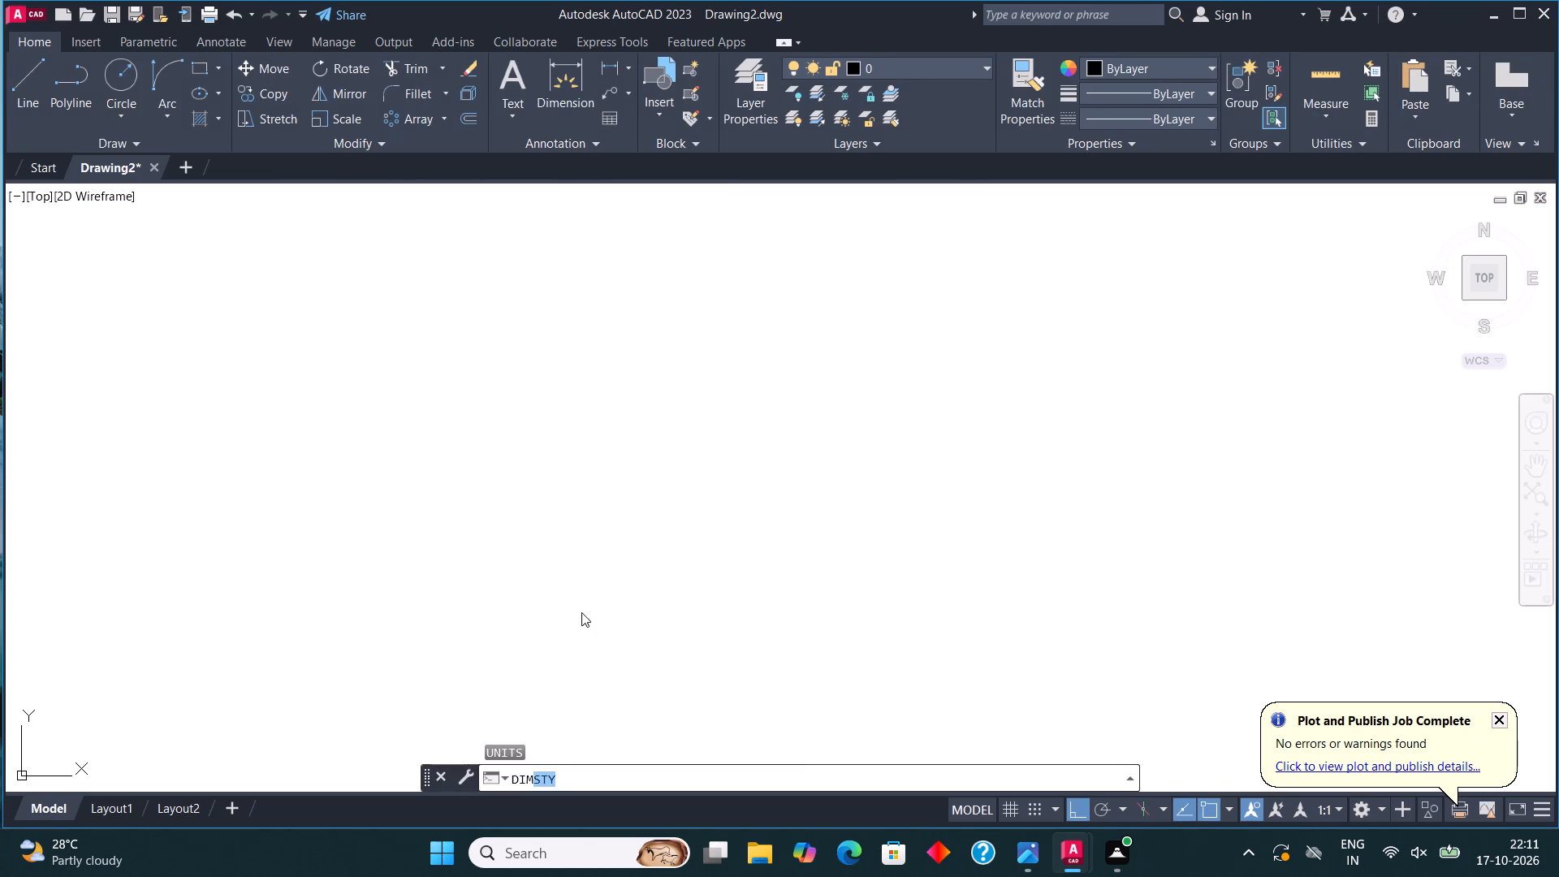
pyautogui.click(1032, 387)
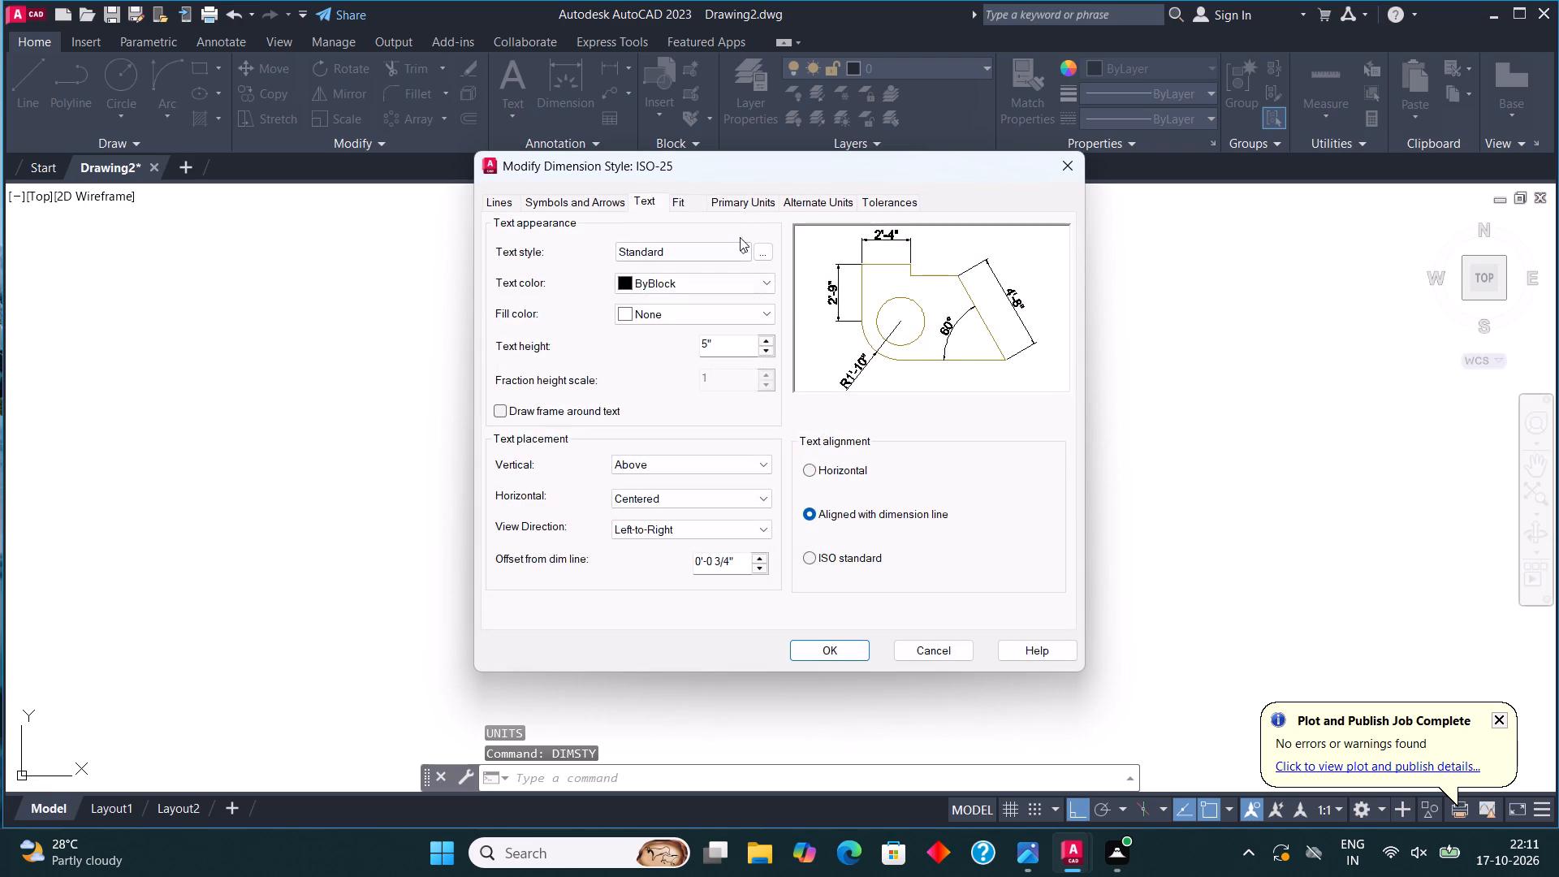
pyautogui.click(743, 197)
pyautogui.click(694, 248)
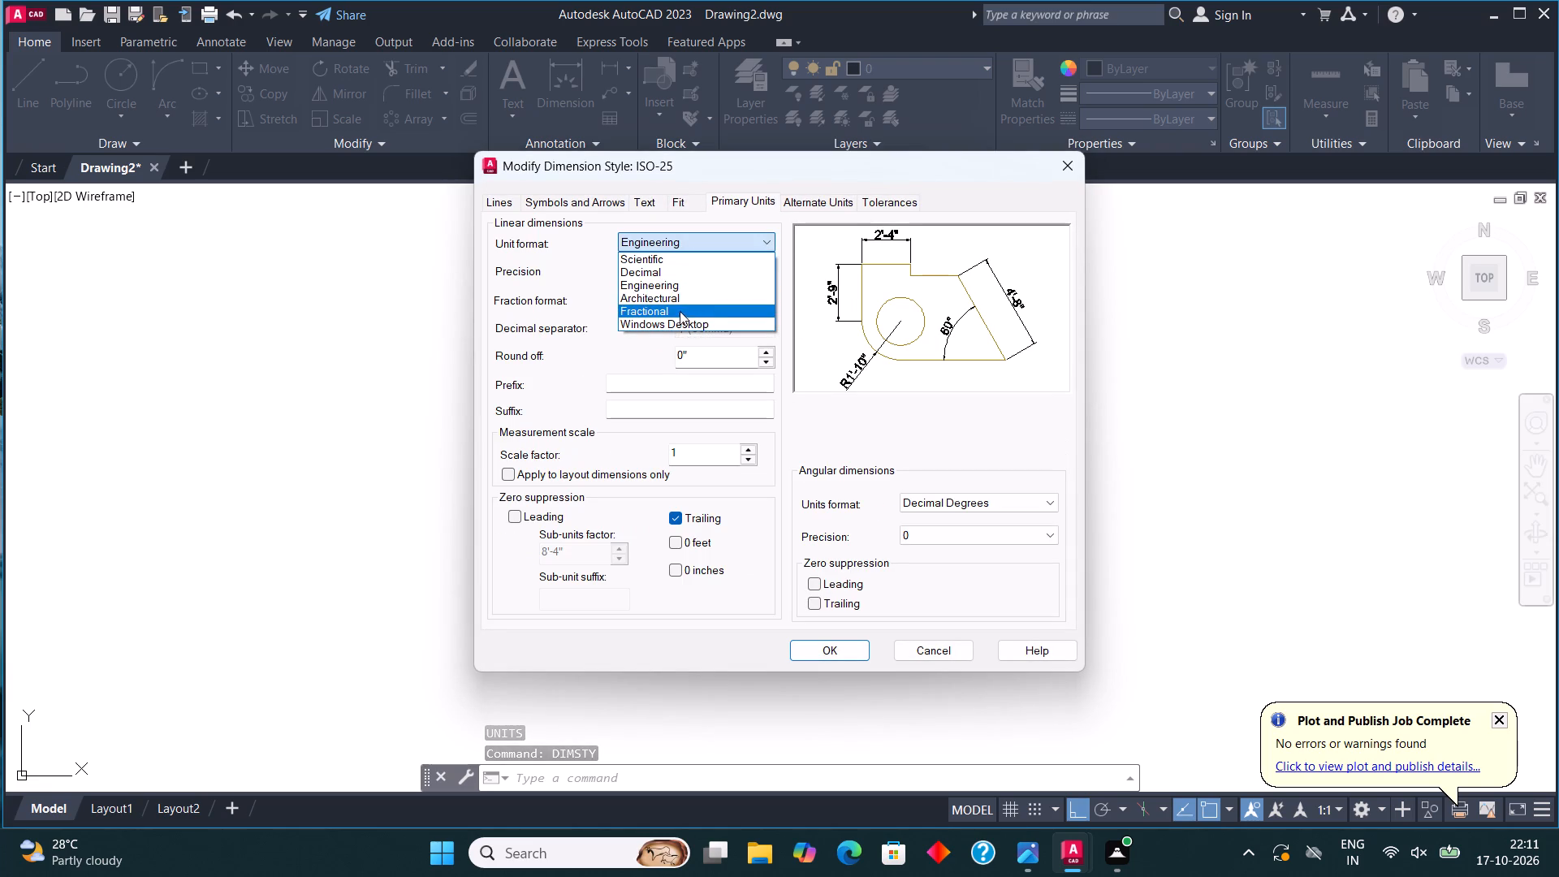
pyautogui.click(680, 296)
pyautogui.click(653, 201)
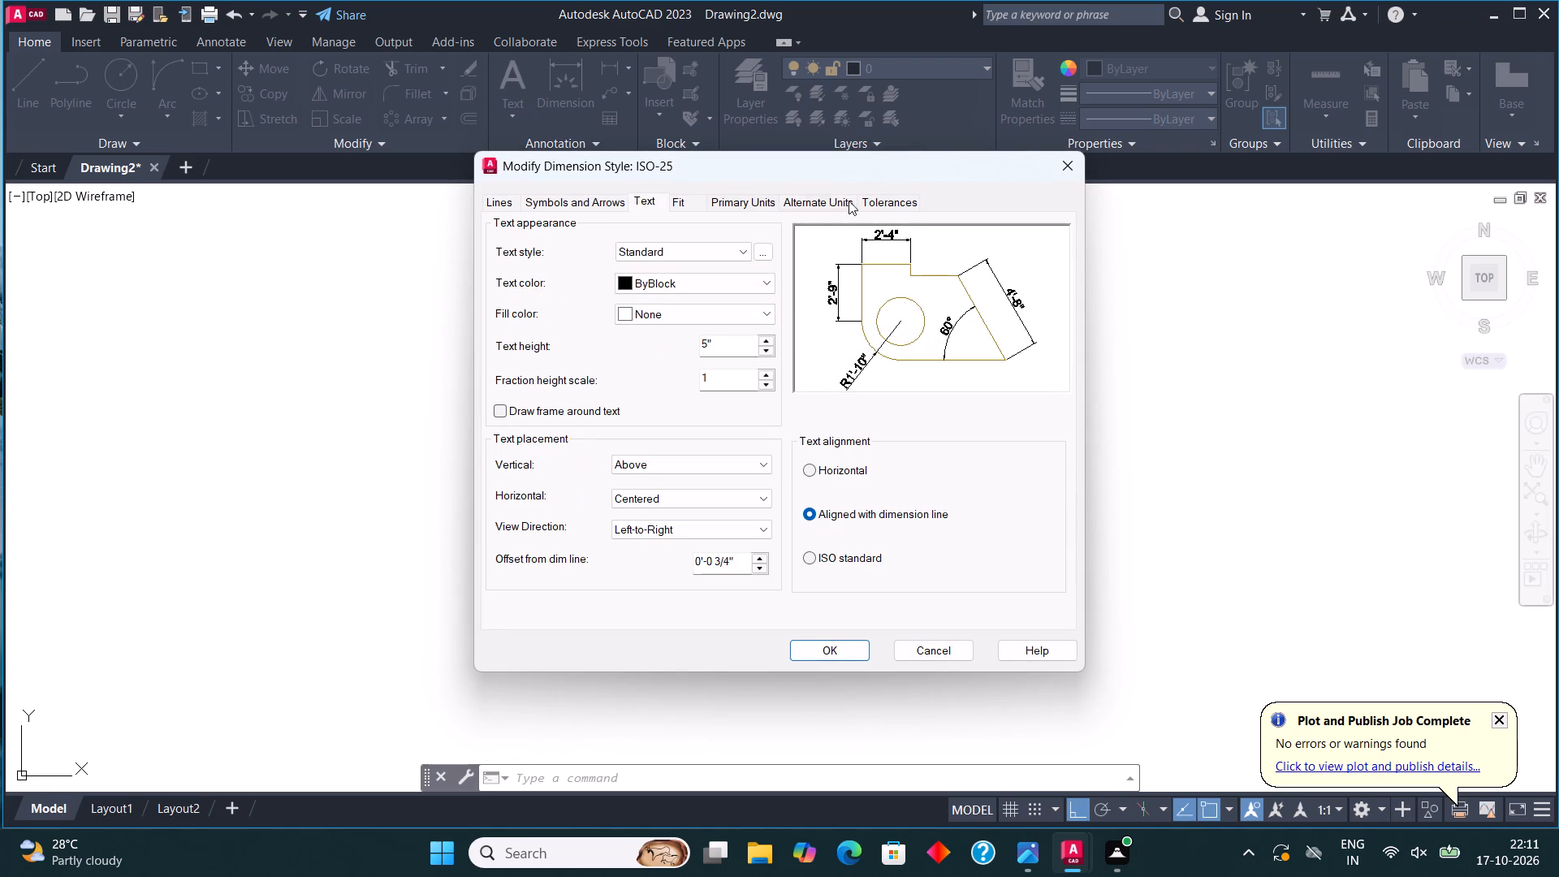
pyautogui.click(835, 658)
pyautogui.click(1010, 322)
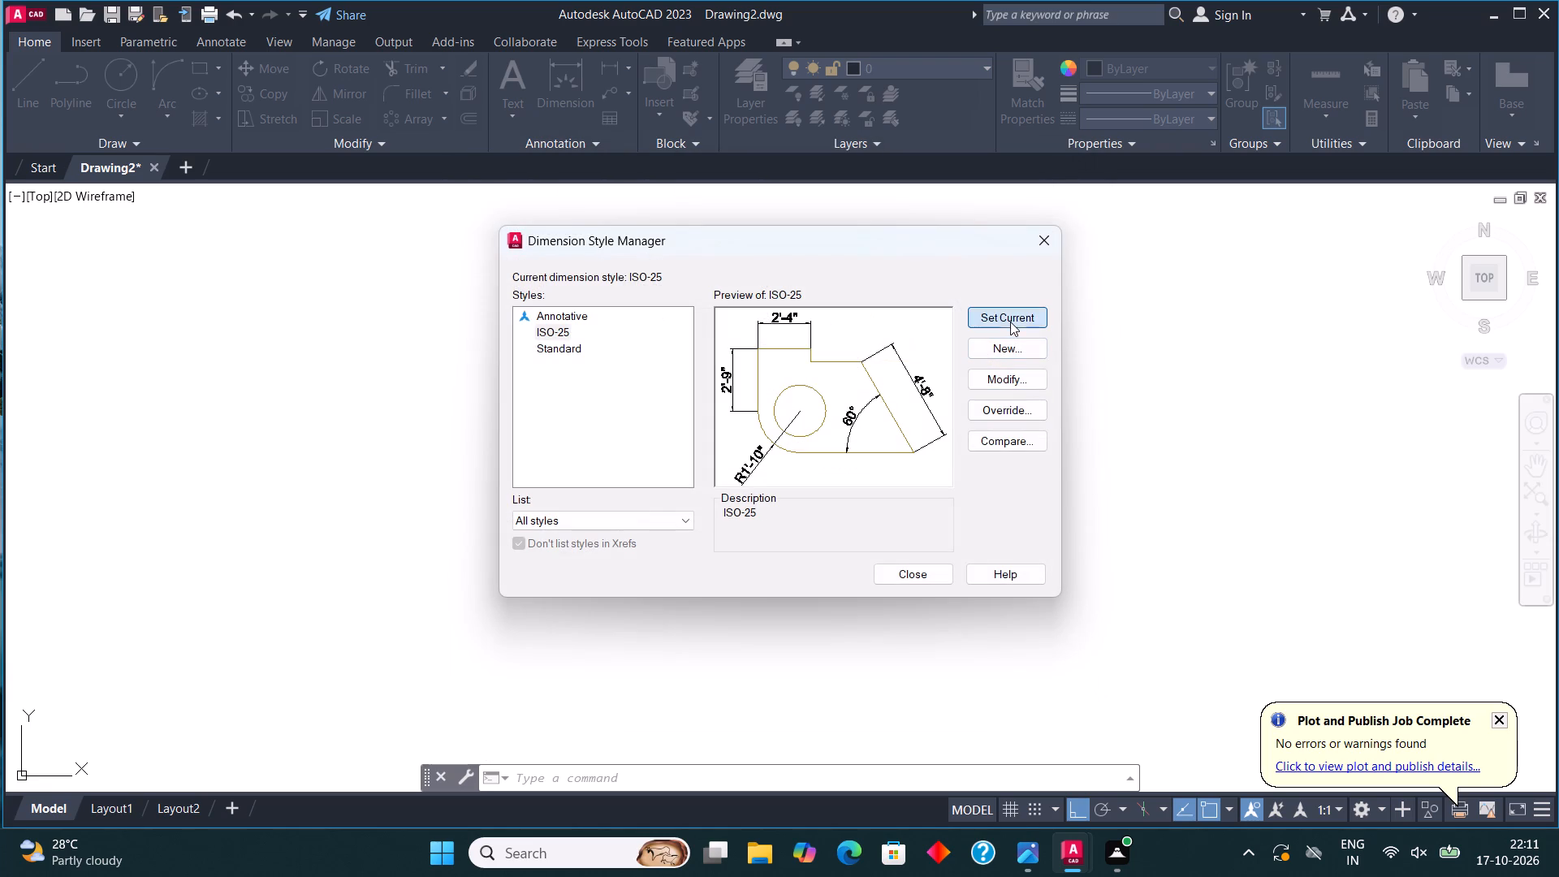
pyautogui.click(927, 571)
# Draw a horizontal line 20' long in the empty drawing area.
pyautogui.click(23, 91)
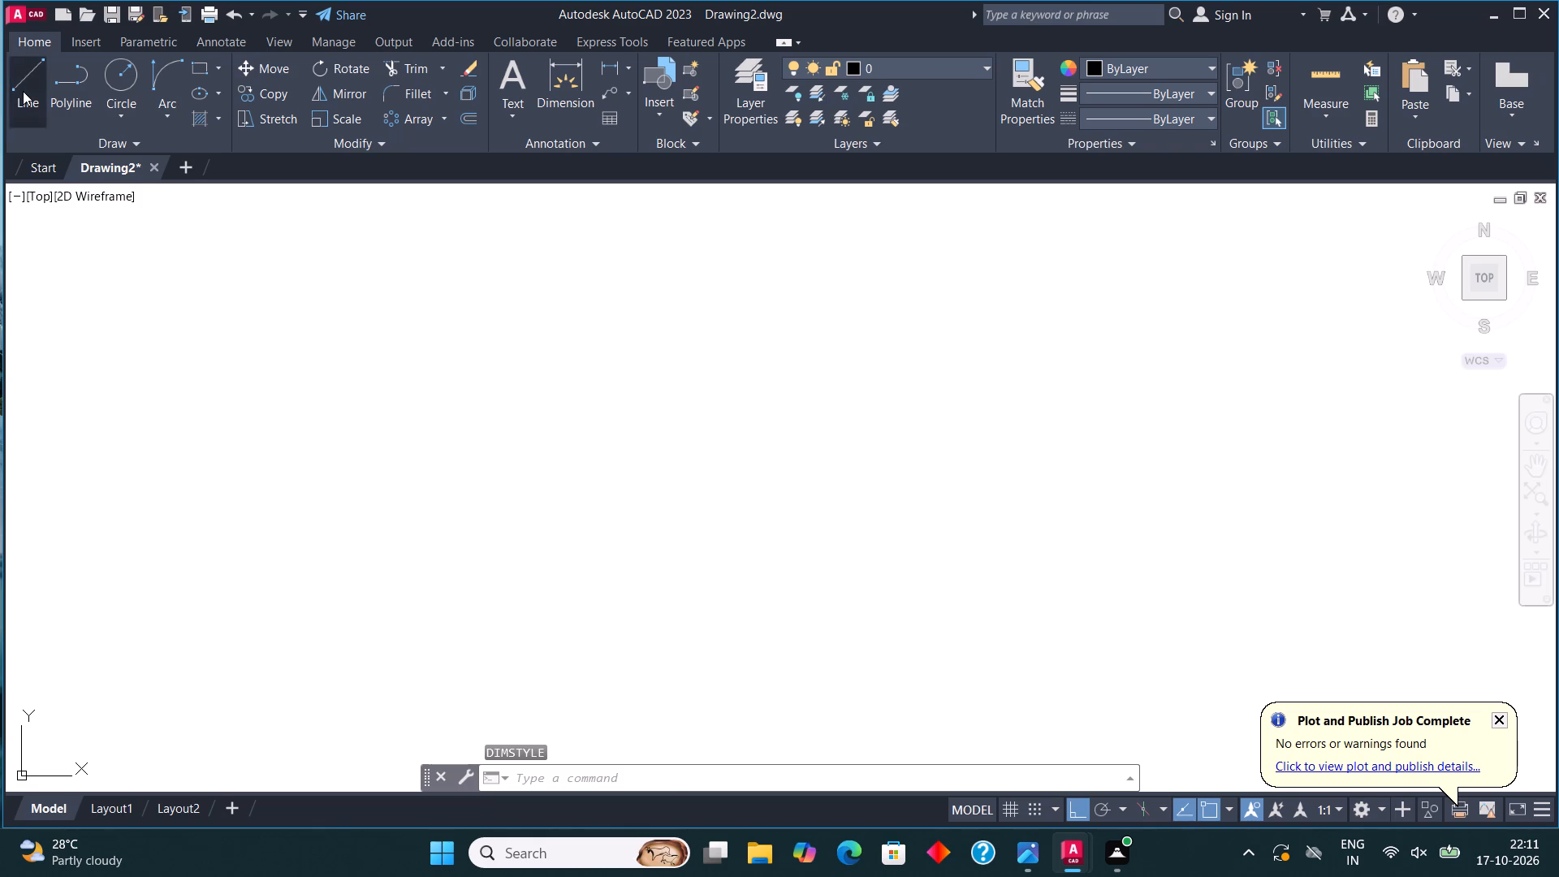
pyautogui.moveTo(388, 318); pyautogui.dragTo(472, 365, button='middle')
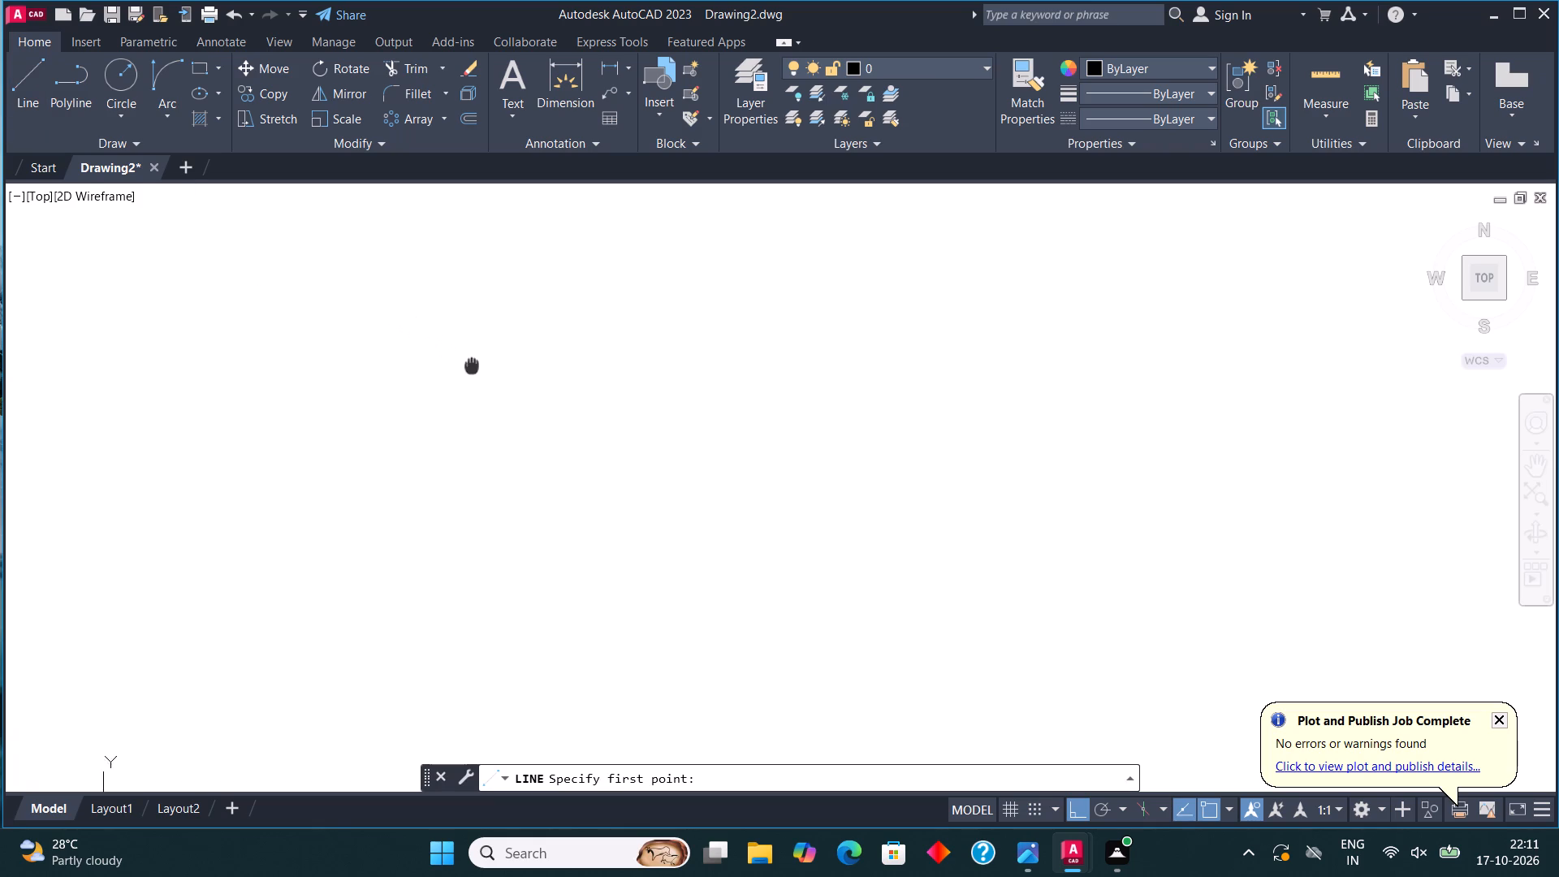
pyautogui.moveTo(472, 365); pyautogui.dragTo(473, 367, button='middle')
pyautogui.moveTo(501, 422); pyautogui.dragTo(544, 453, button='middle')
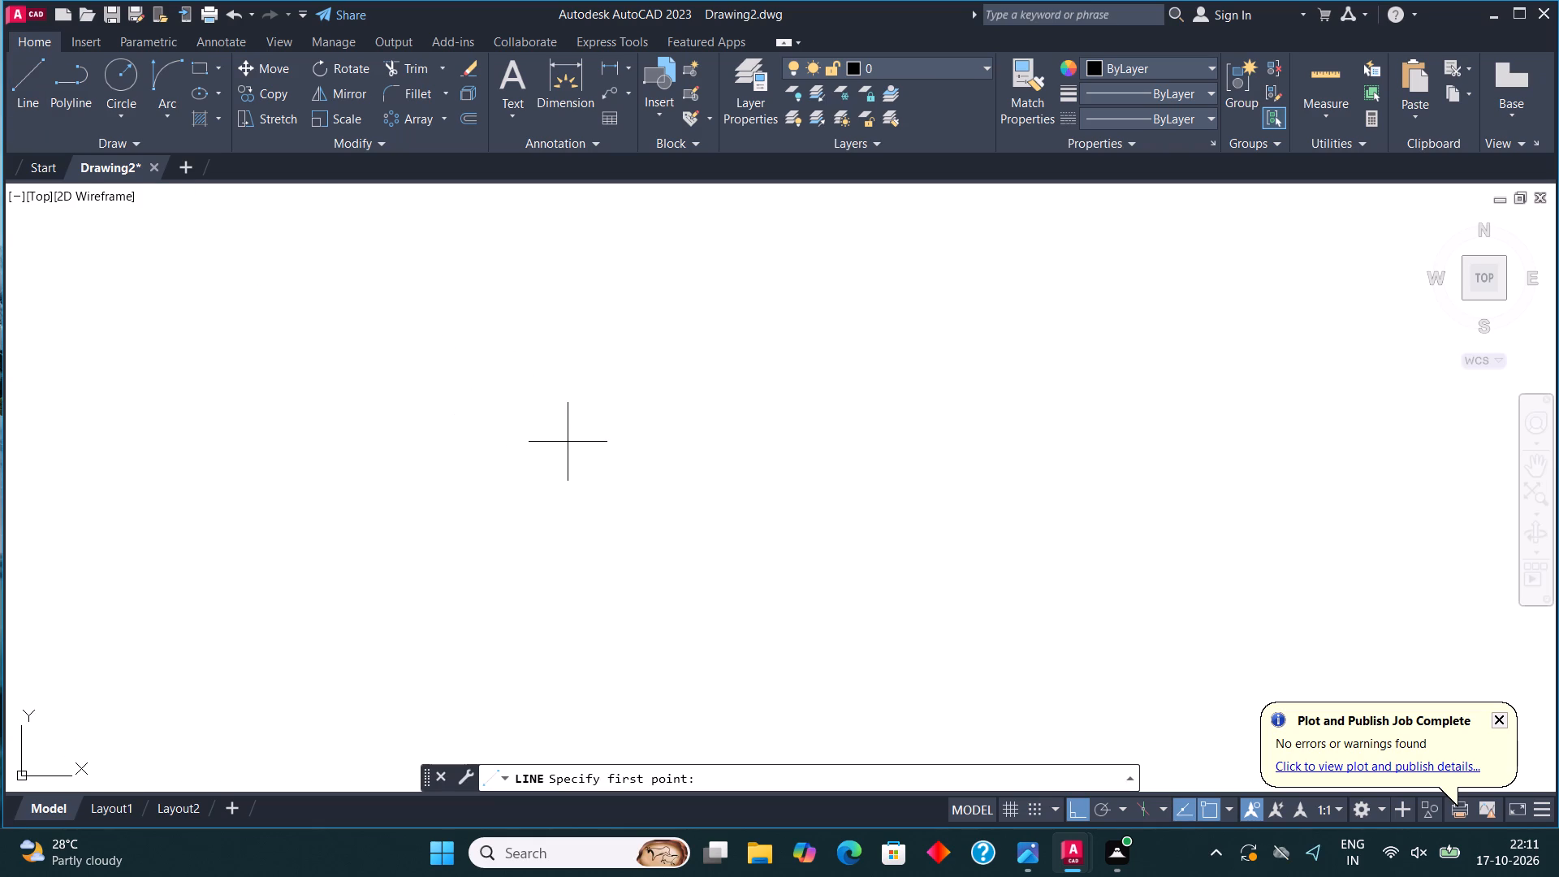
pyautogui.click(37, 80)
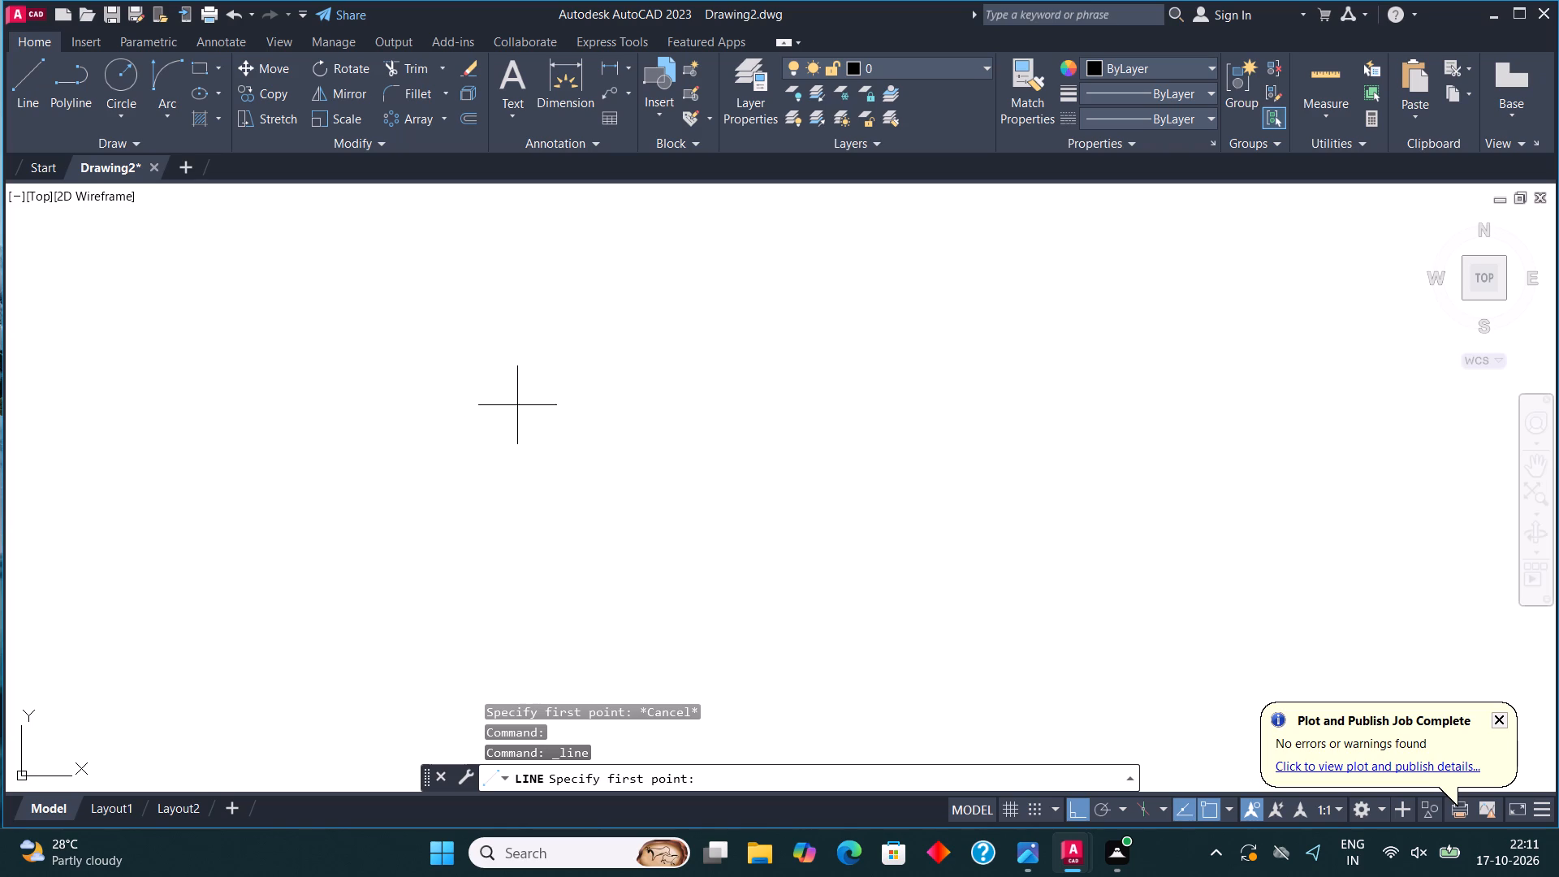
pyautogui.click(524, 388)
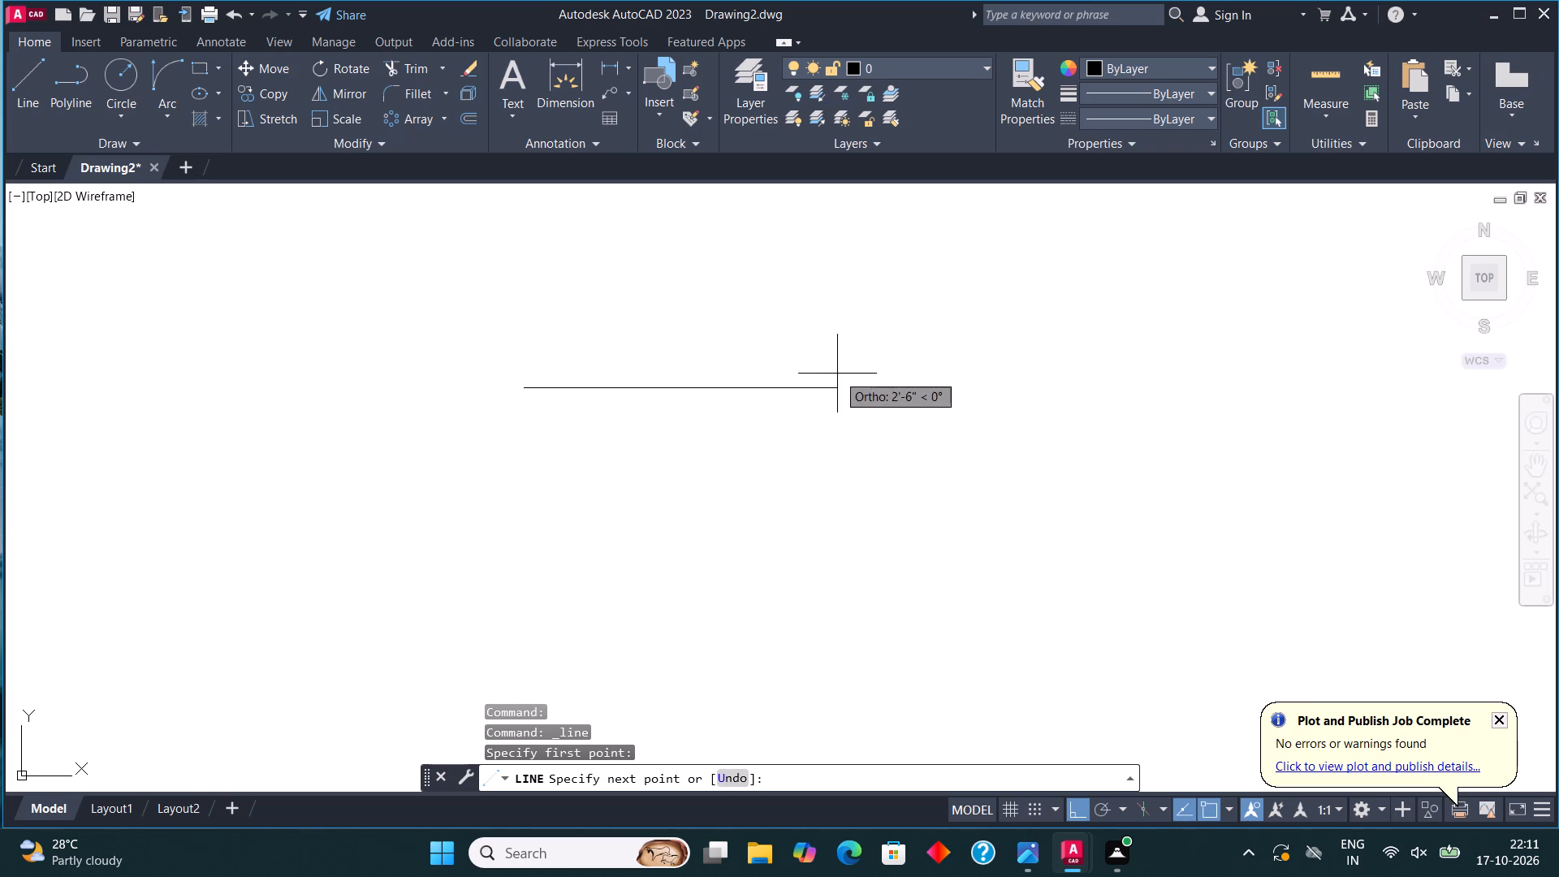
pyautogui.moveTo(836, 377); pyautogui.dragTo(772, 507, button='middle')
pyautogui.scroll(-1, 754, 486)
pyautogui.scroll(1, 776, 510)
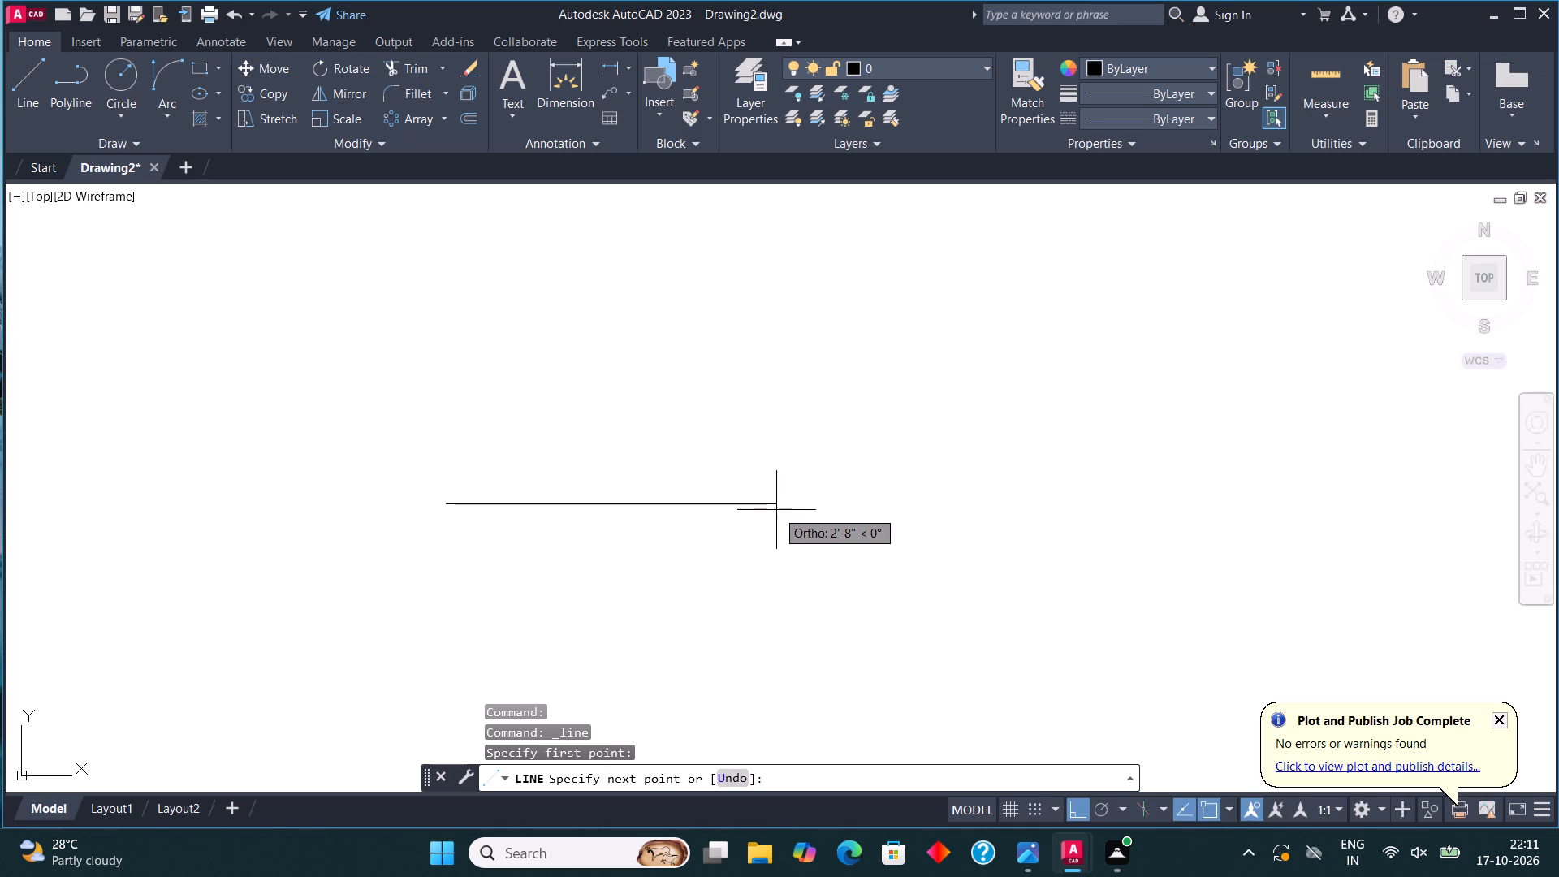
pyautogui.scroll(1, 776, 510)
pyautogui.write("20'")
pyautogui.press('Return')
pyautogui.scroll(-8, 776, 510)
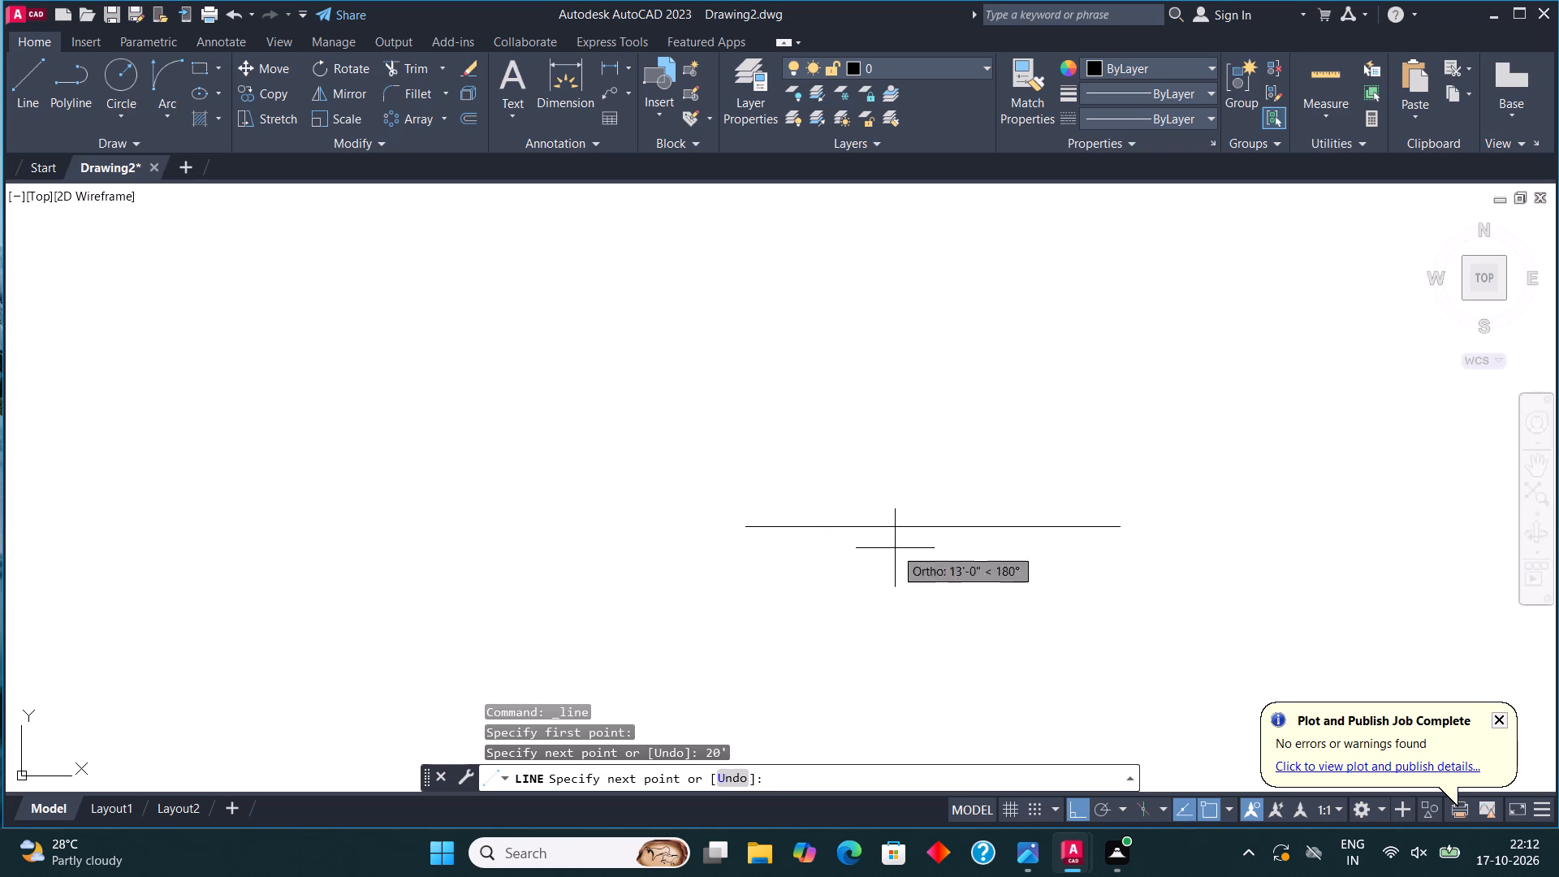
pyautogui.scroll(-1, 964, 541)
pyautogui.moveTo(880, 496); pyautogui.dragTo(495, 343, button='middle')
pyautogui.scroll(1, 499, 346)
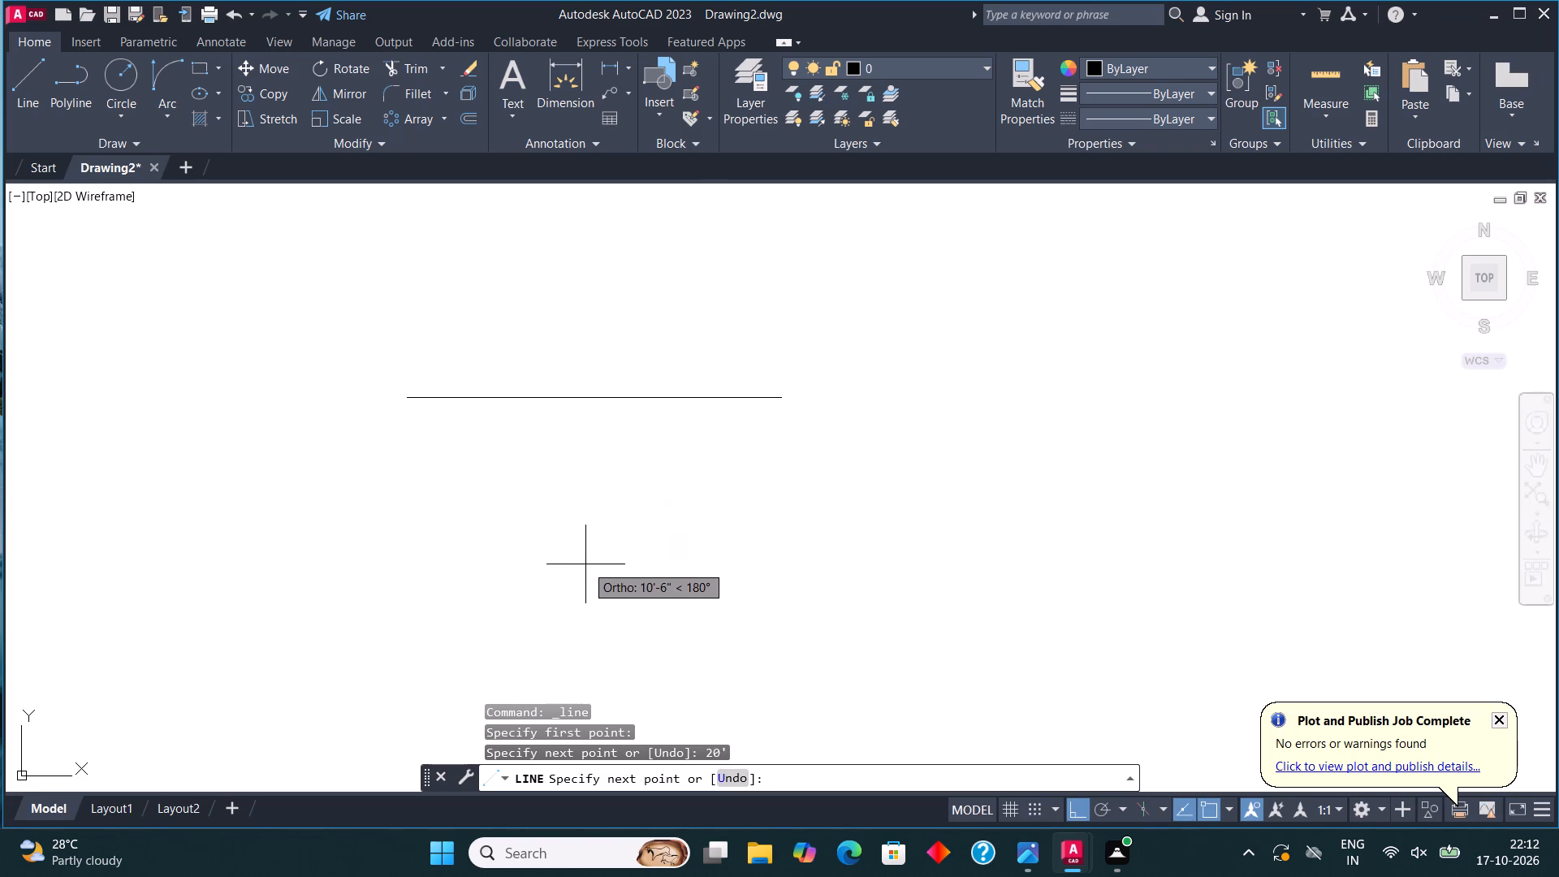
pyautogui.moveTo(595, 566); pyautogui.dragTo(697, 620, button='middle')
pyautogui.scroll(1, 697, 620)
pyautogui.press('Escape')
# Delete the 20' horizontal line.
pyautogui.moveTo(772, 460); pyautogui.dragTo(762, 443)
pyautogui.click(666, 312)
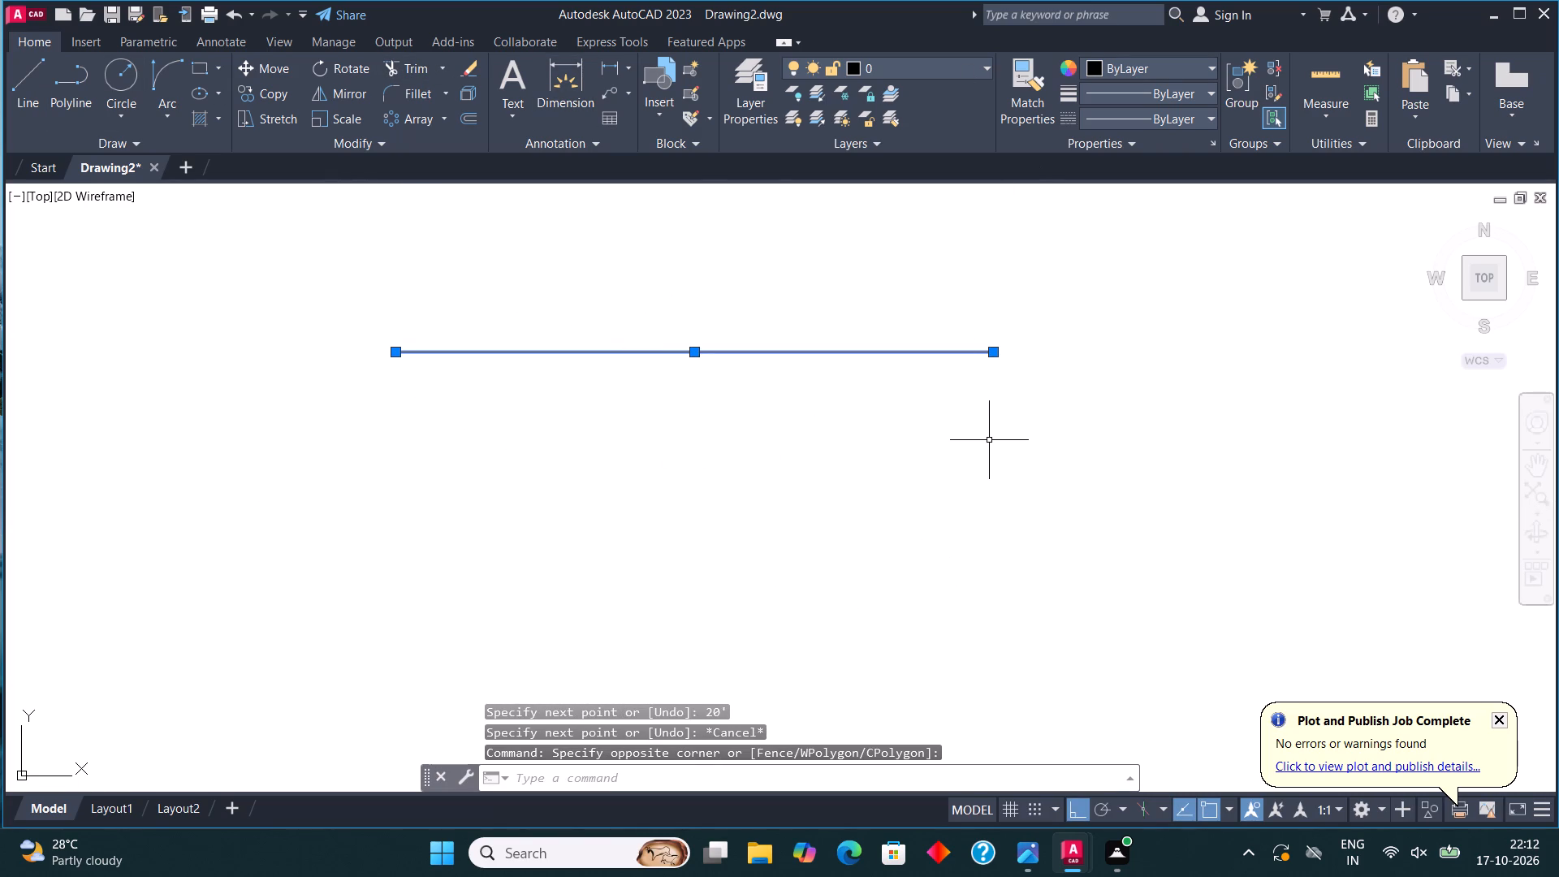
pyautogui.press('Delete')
# Draw a closed rectangular room outline with lines, 15' wide and 20' high, starting from its top-left corner.
pyautogui.click(36, 77)
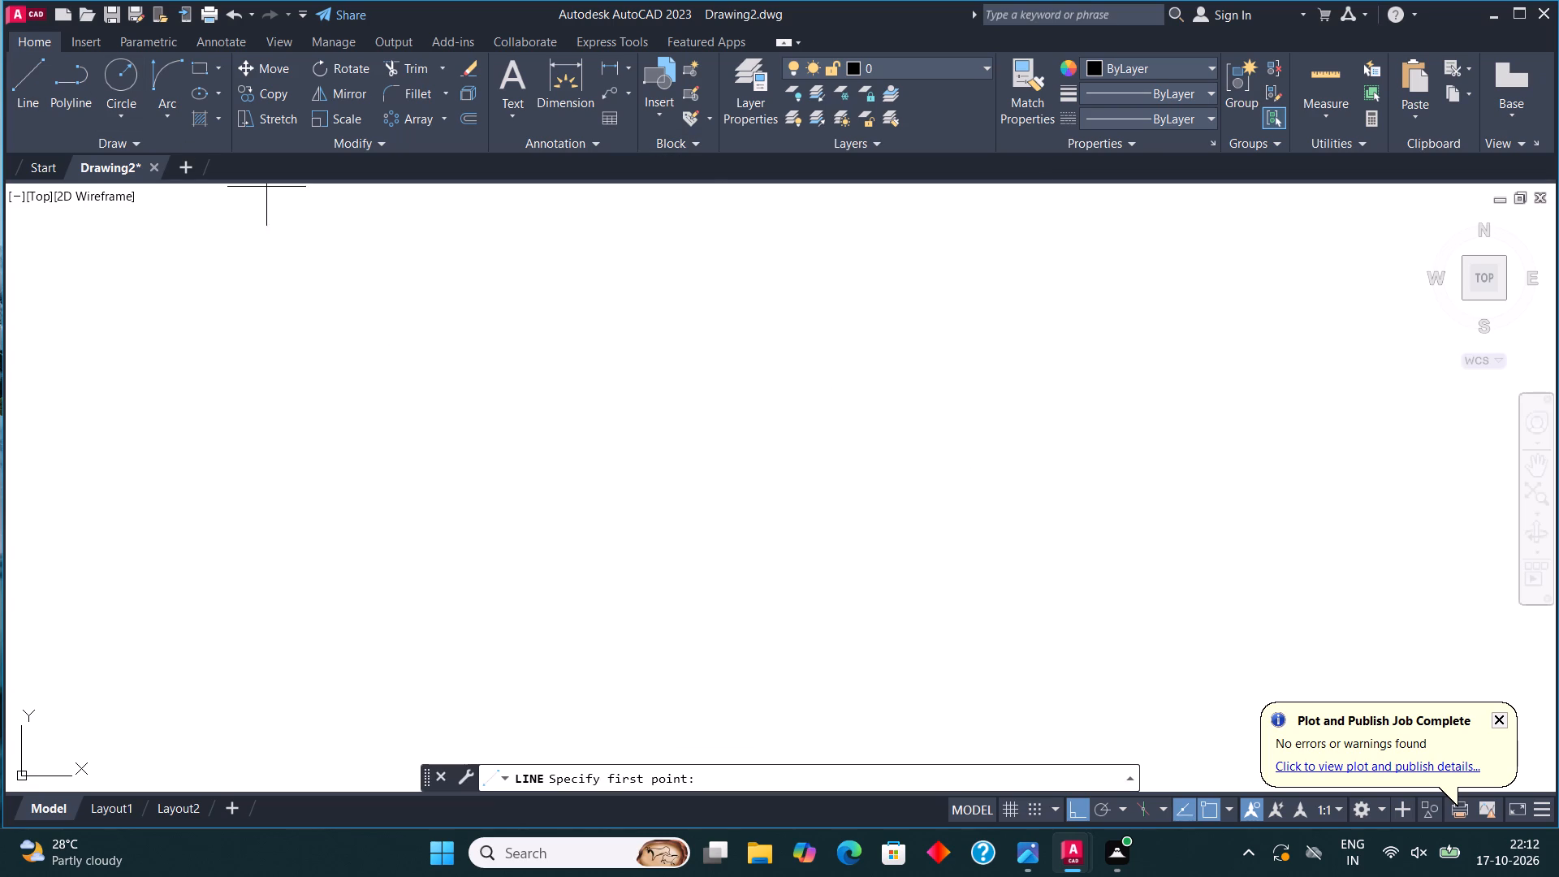
pyautogui.click(480, 395)
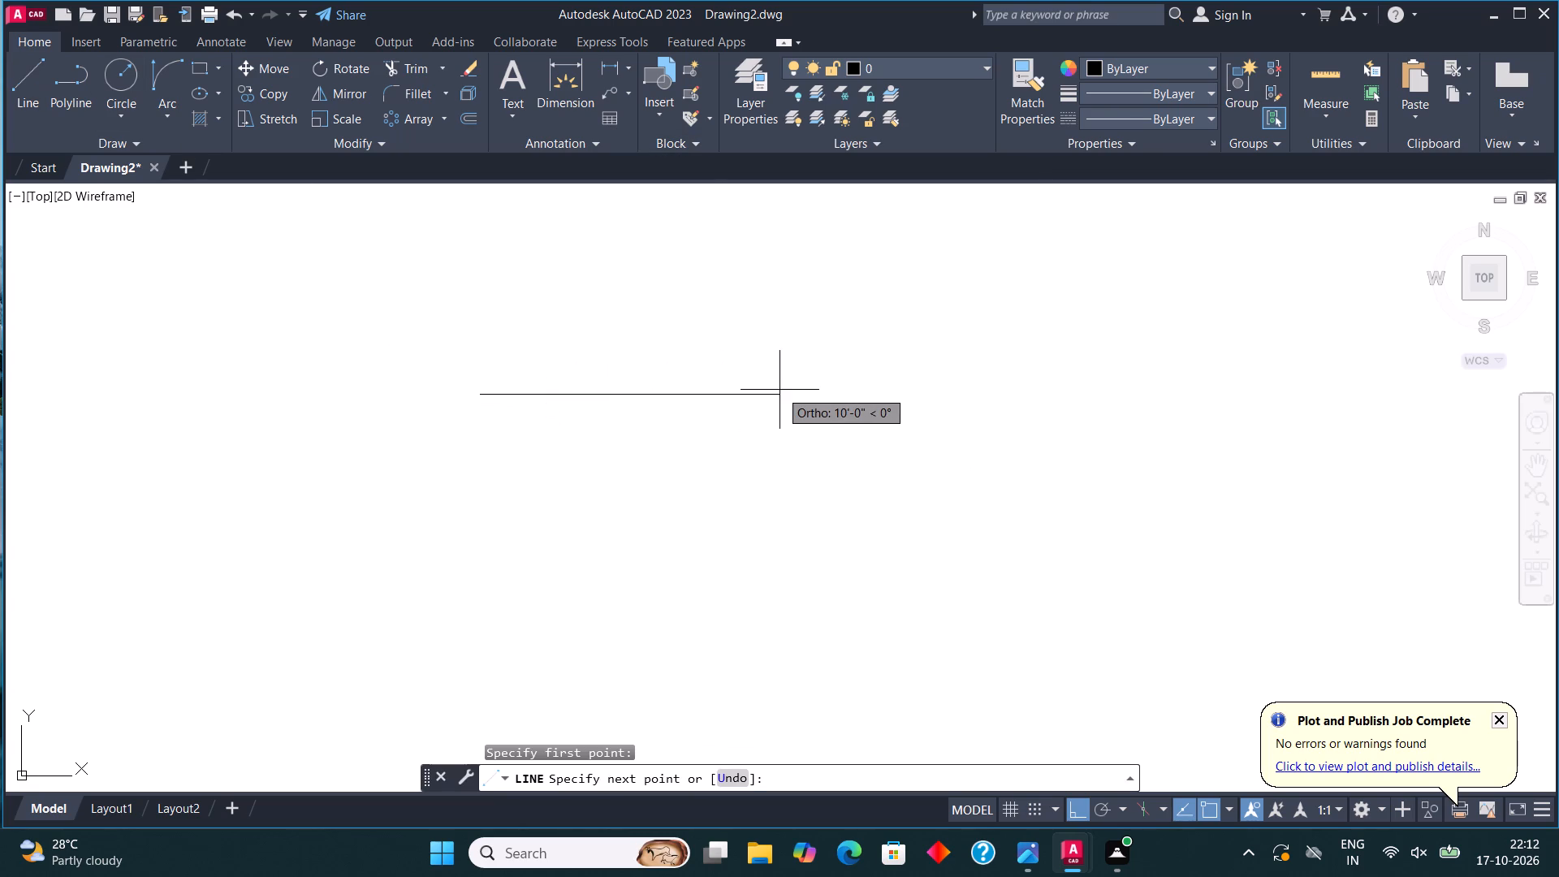
pyautogui.write("15'")
pyautogui.press('Return')
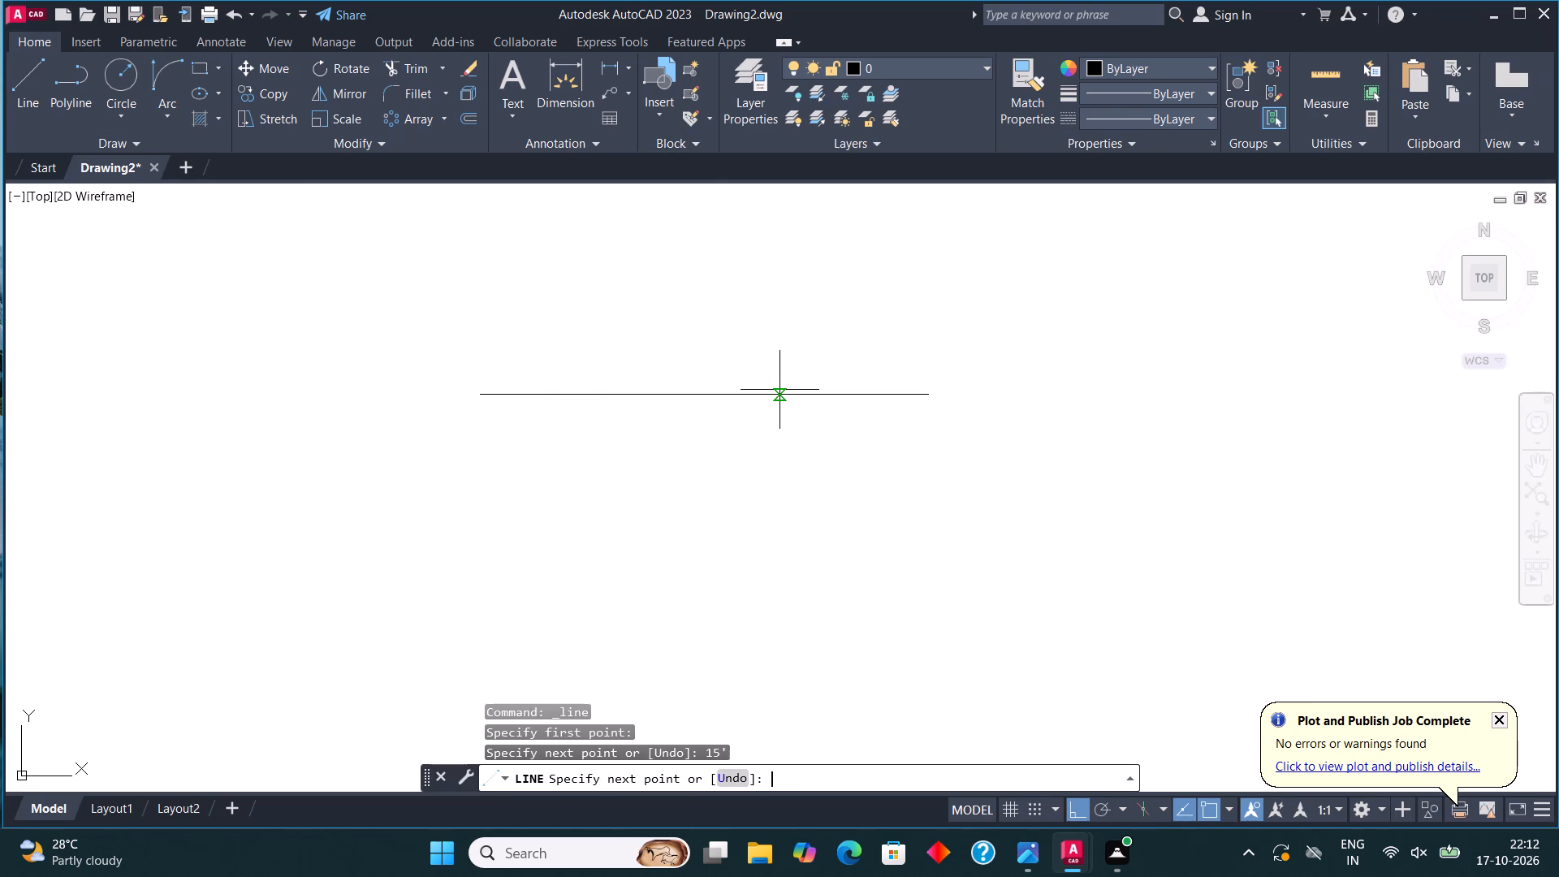
pyautogui.scroll(-3, 873, 717)
pyautogui.moveTo(857, 670); pyautogui.dragTo(857, 430, button='middle')
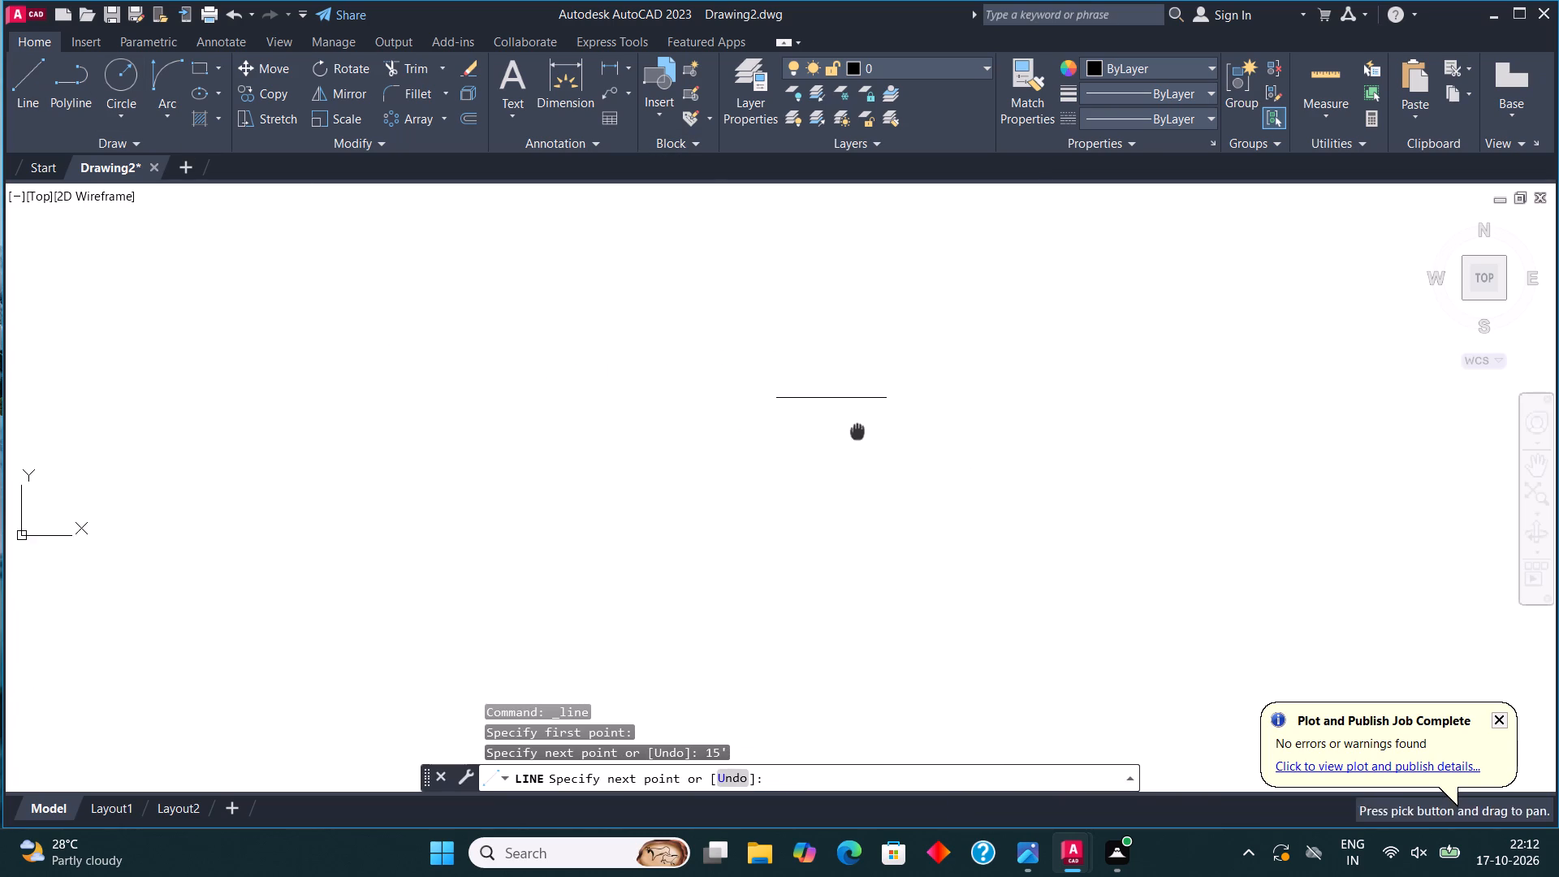
pyautogui.scroll(2, 857, 430)
pyautogui.write("20'")
pyautogui.press('Return')
pyautogui.scroll(-1, 953, 538)
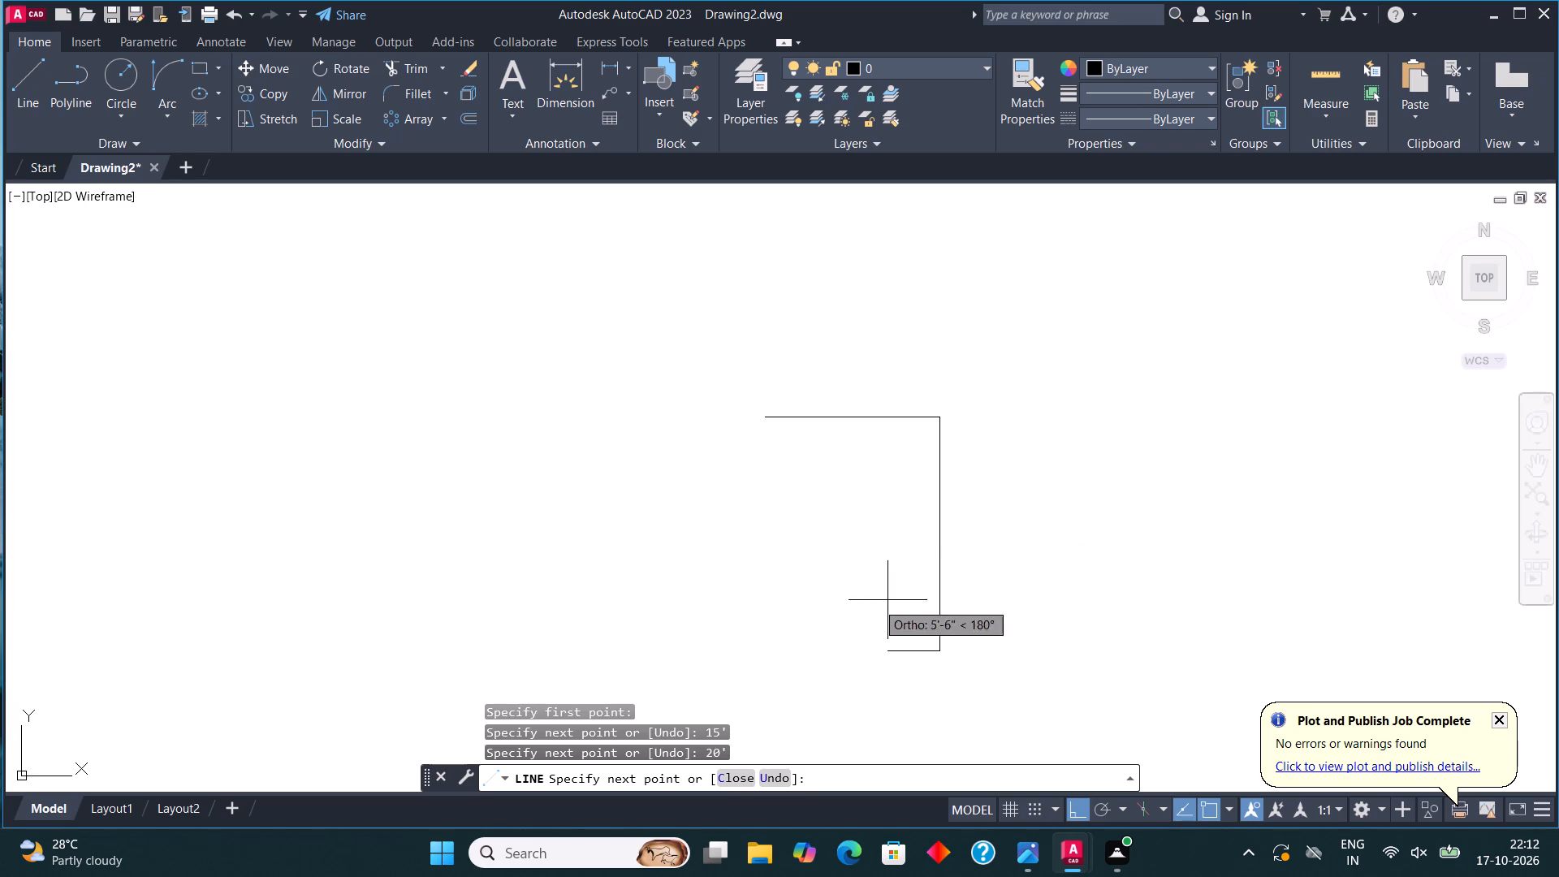
pyautogui.write("15'")
pyautogui.press('Return')
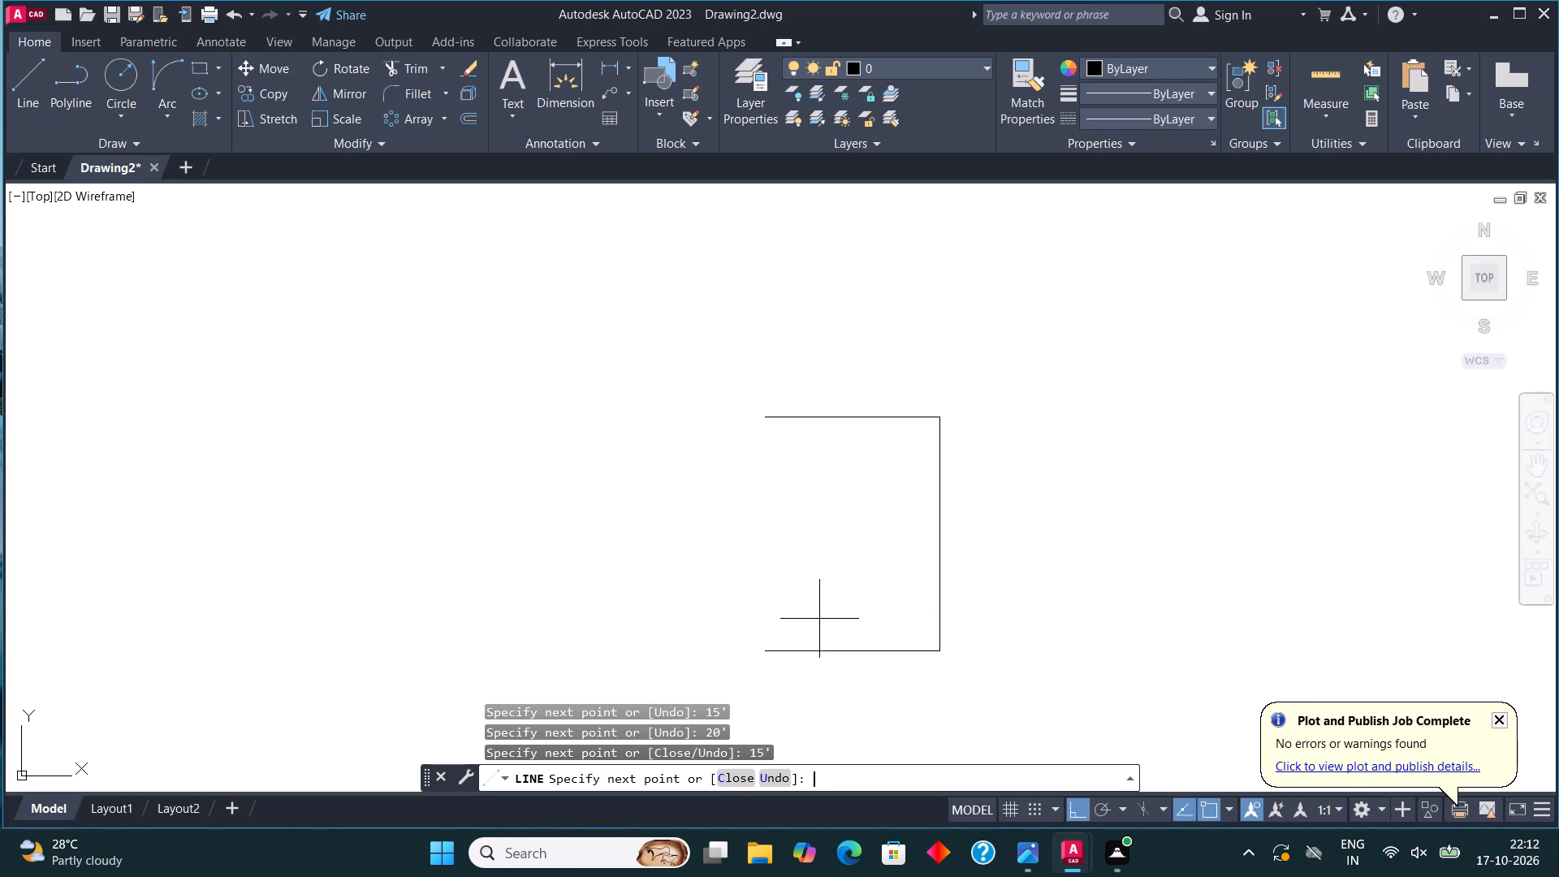
pyautogui.click(758, 421)
pyautogui.moveTo(809, 425); pyautogui.dragTo(683, 401, button='middle')
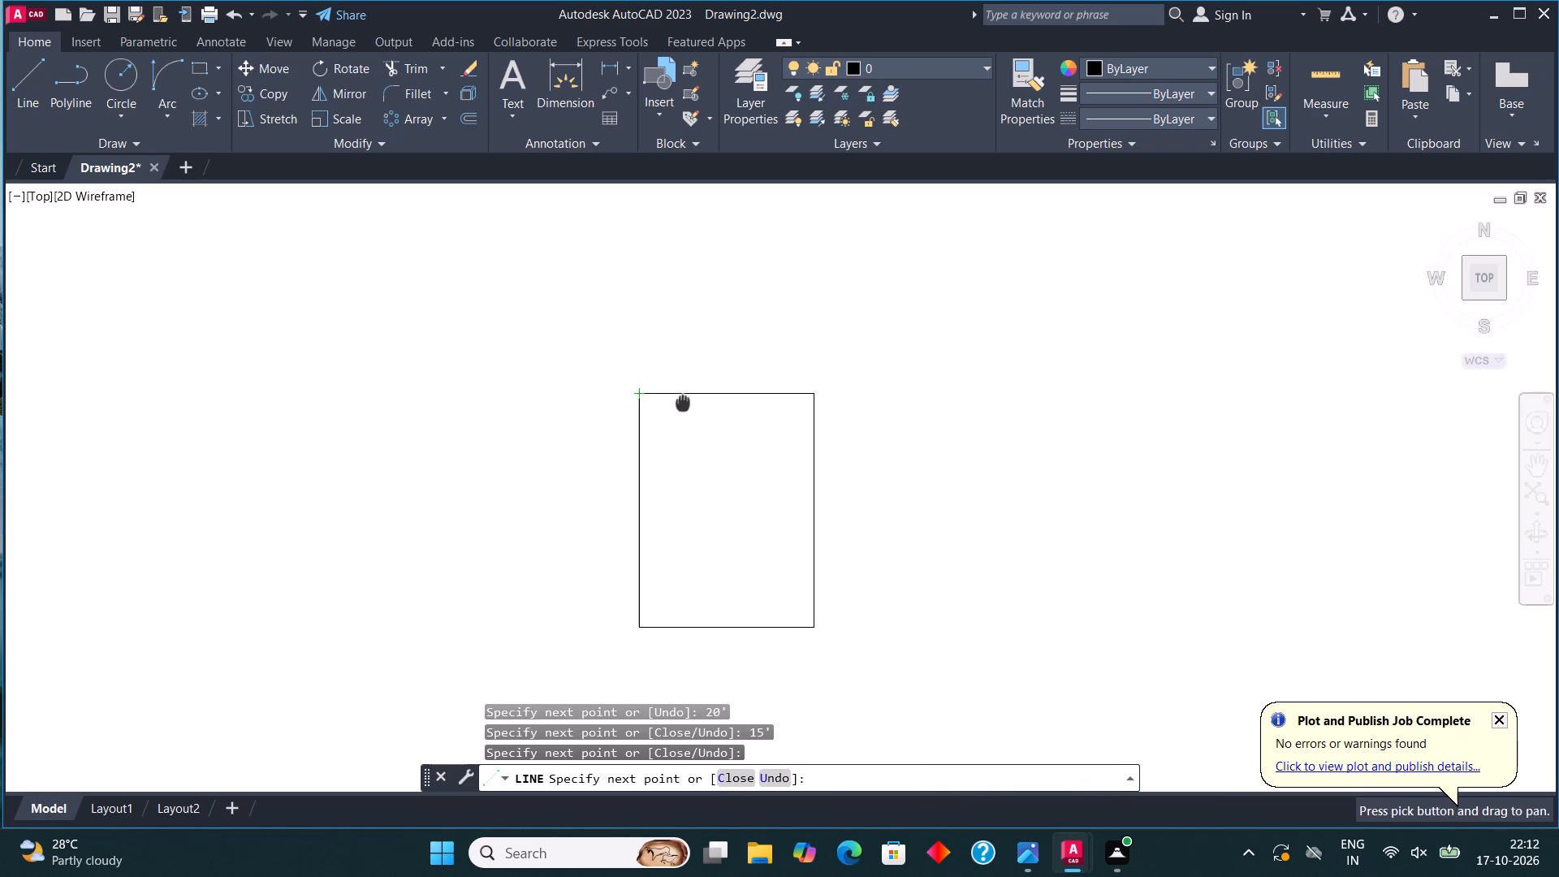
pyautogui.press('Escape')
# Offset the rectangle's left and top lines outward by 9".
pyautogui.scroll(-1, 684, 406)
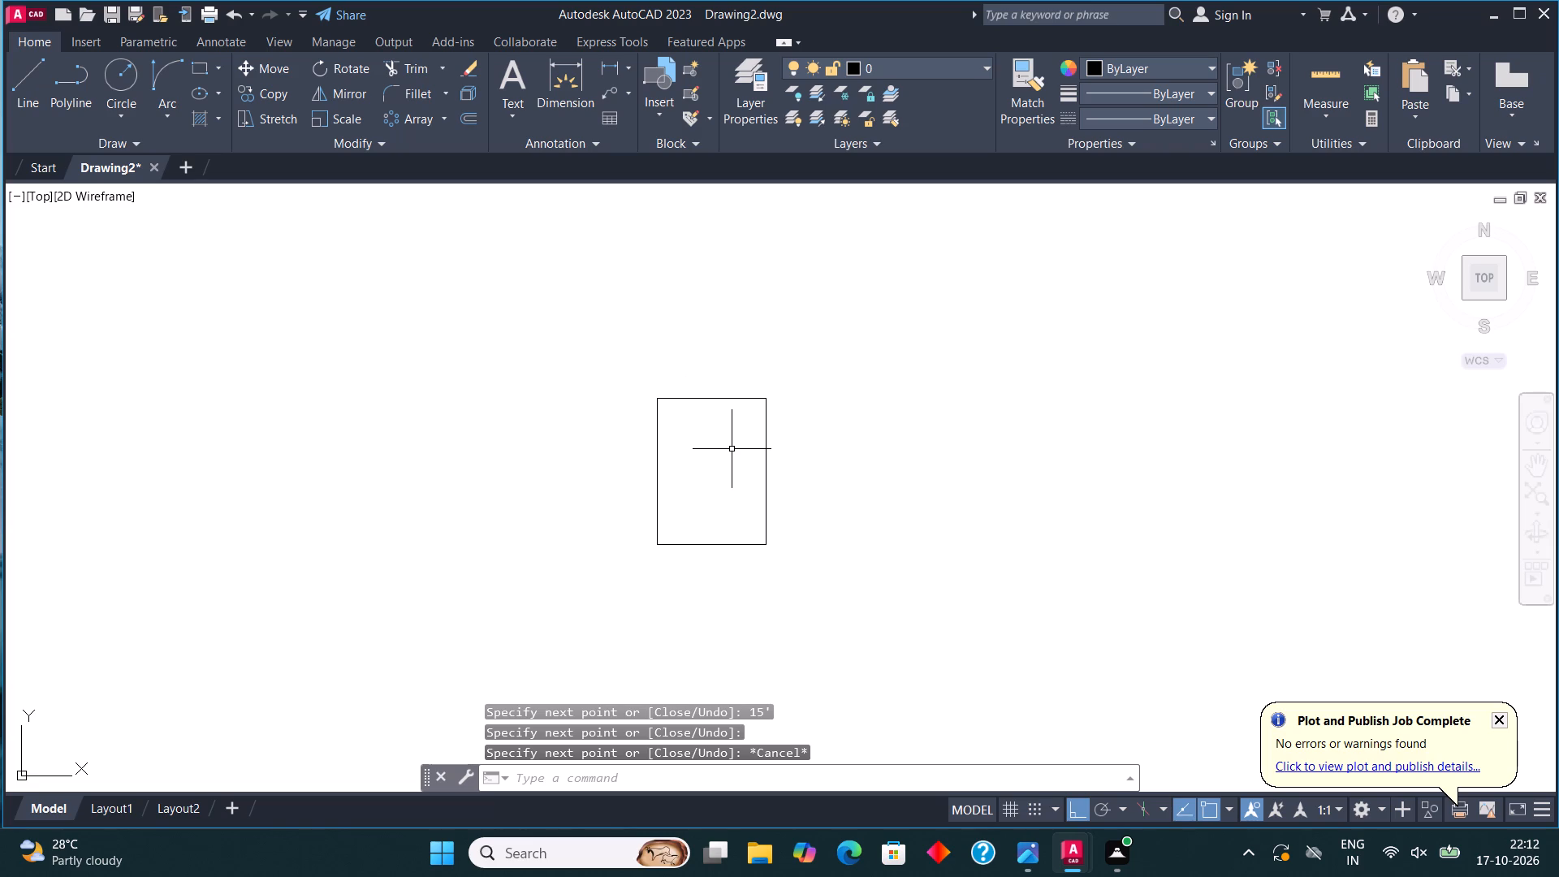
pyautogui.click(772, 559)
pyautogui.click(637, 379)
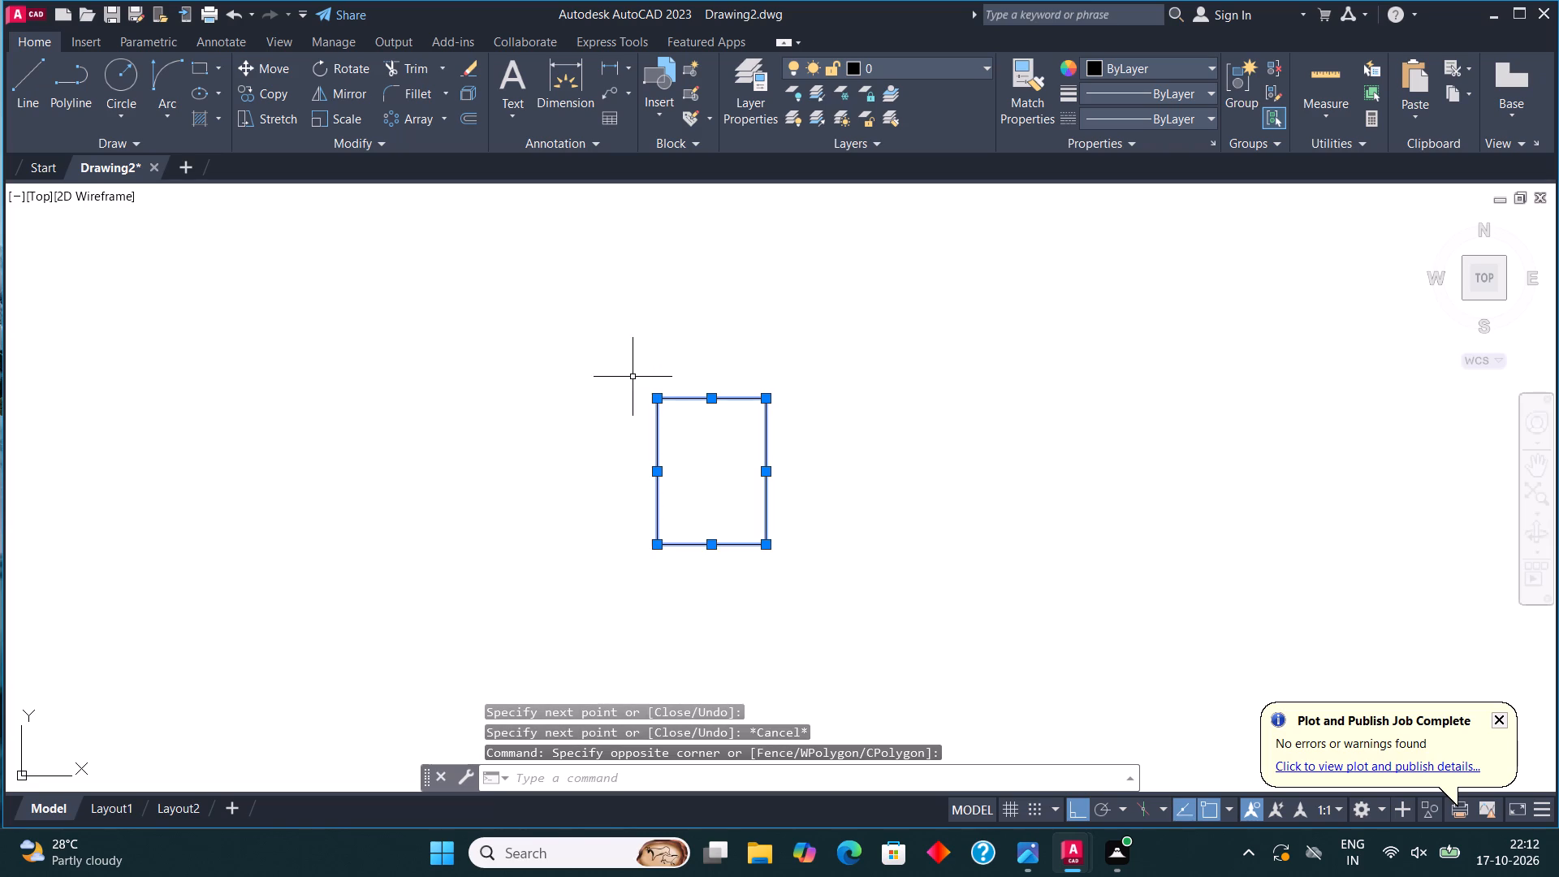
pyautogui.click(469, 116)
pyautogui.click(651, 470)
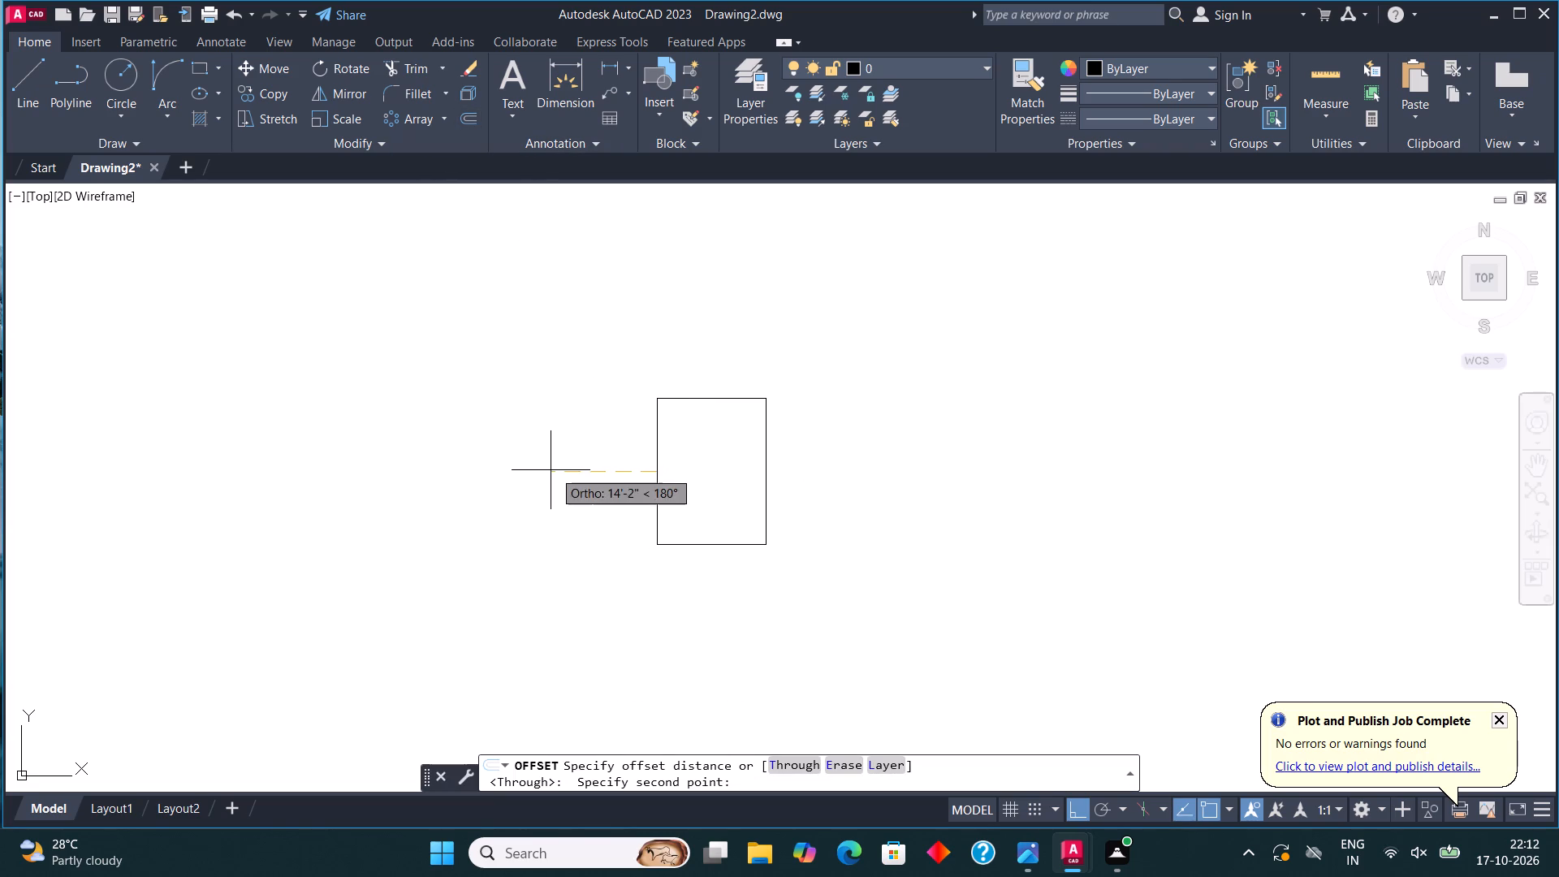
pyautogui.write('9"')
pyautogui.press('Return')
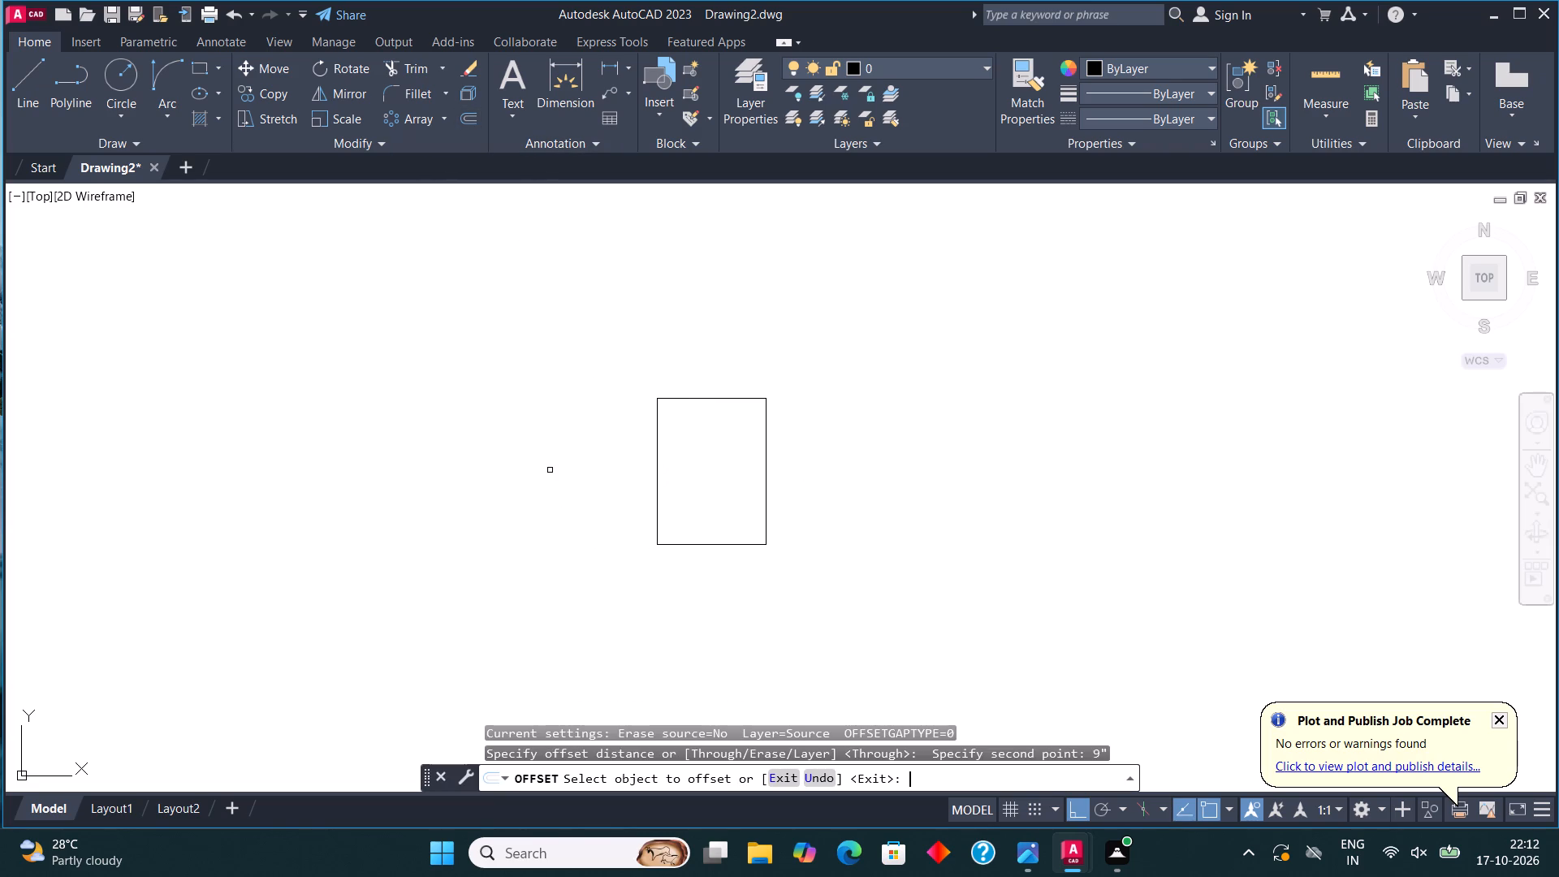
pyautogui.click(655, 474)
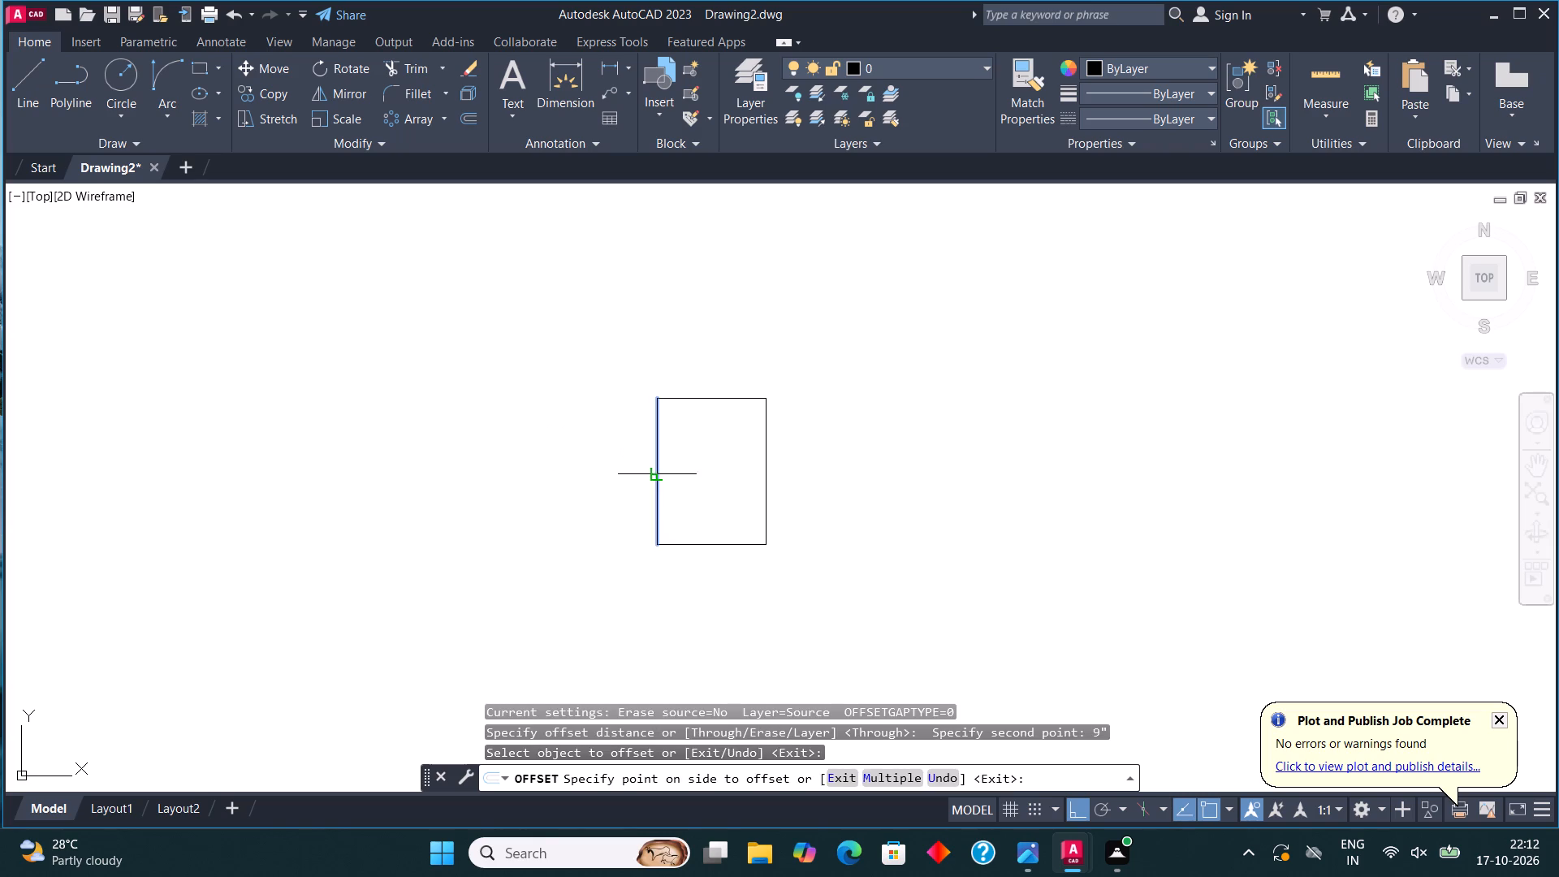
pyautogui.click(603, 463)
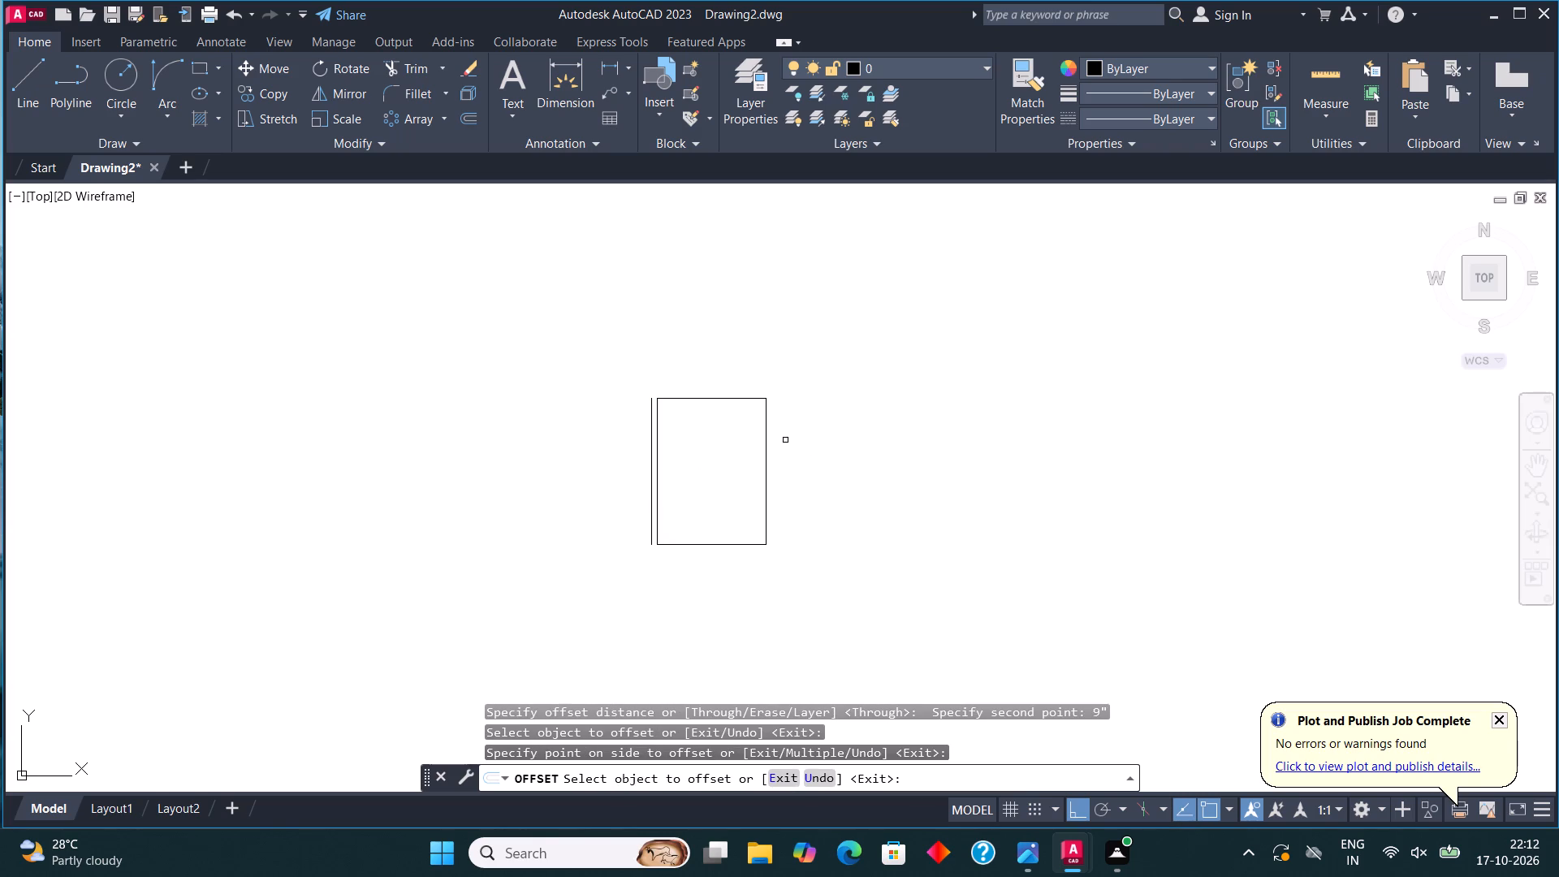
pyautogui.click(732, 400)
pyautogui.click(737, 343)
pyautogui.press('Escape')
# Offset the rectangle's right and bottom lines outward by 4.5".
pyautogui.click(775, 594)
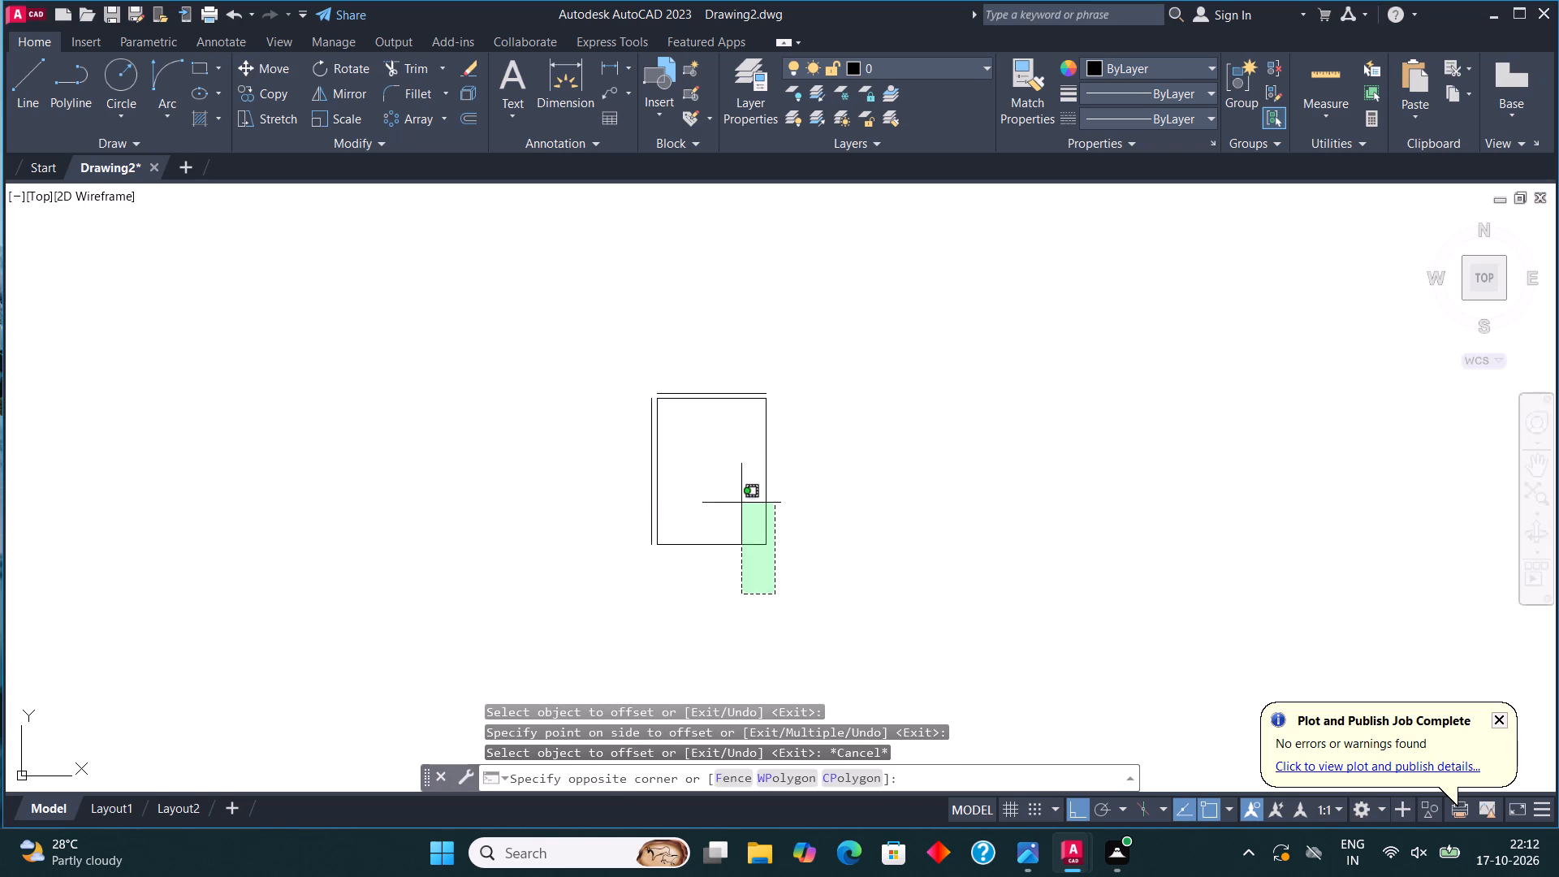
pyautogui.click(741, 503)
pyautogui.click(464, 116)
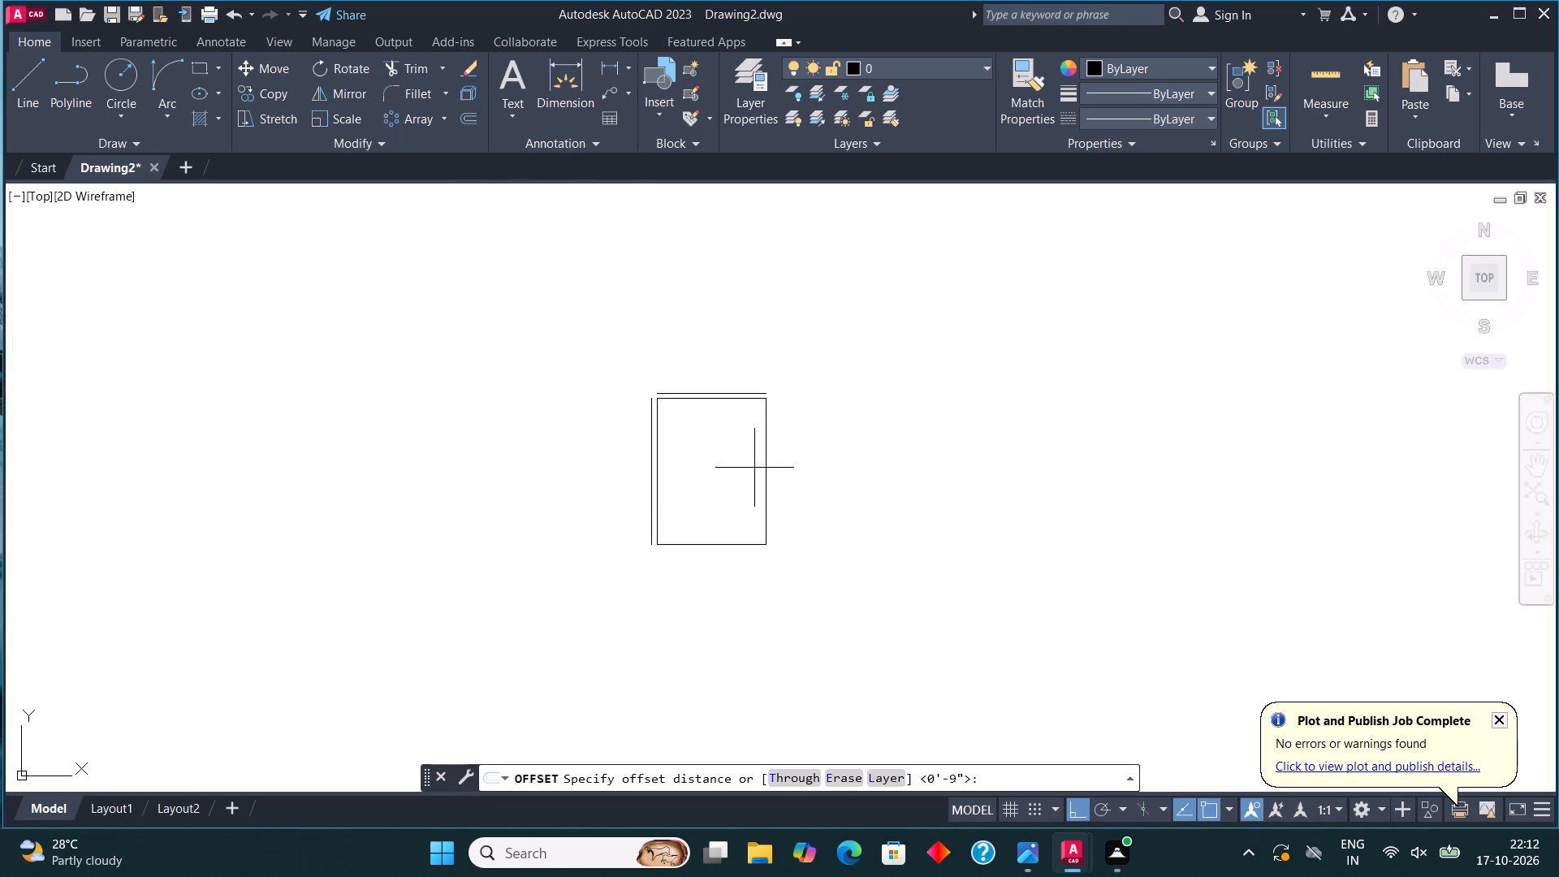
pyautogui.click(765, 478)
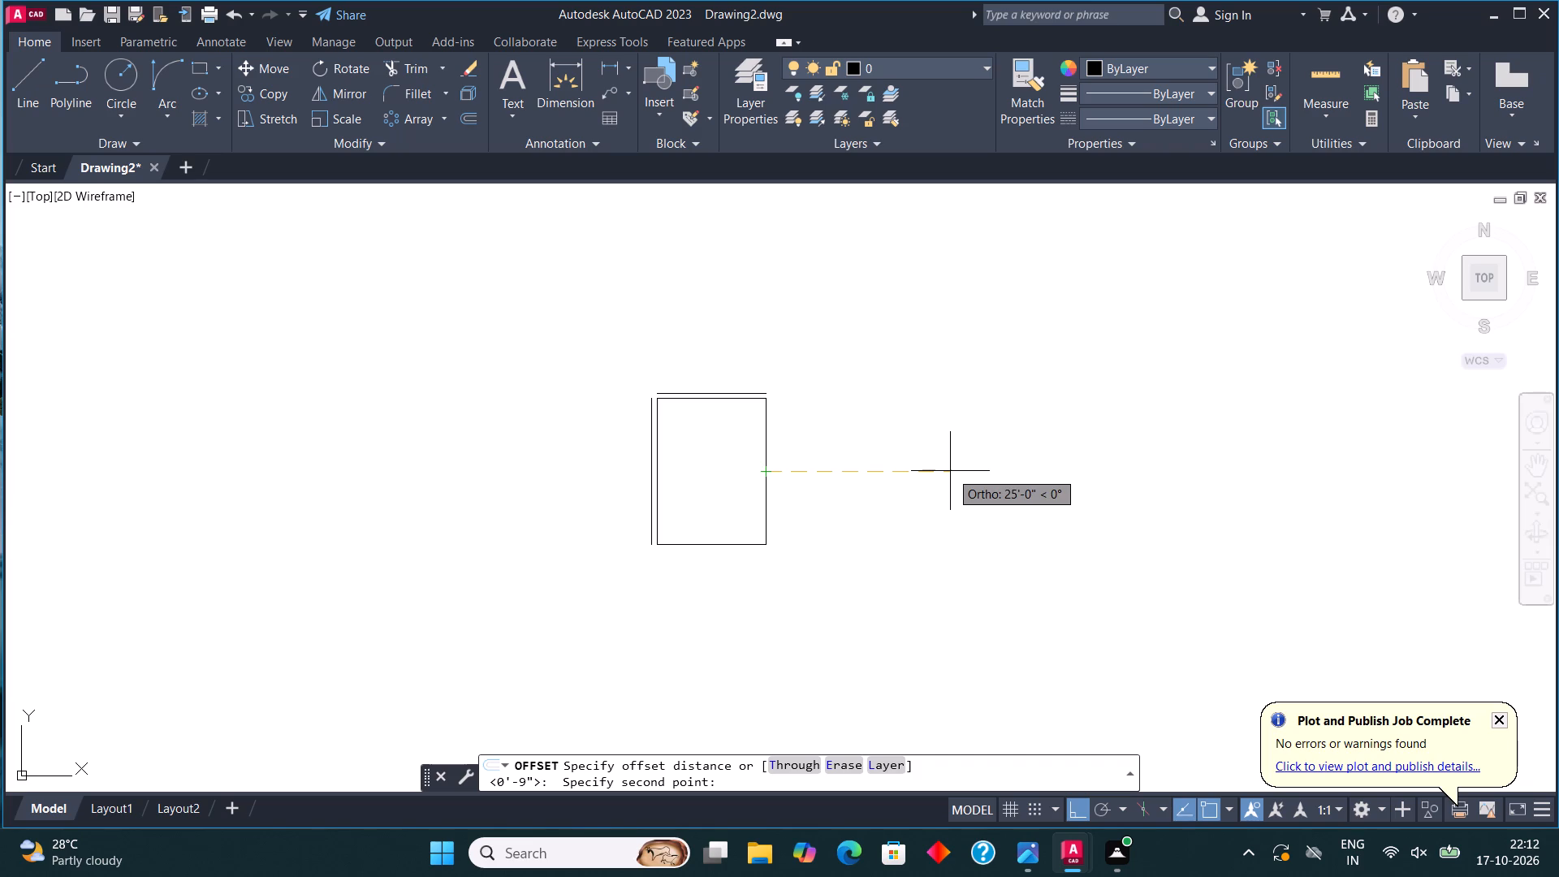
pyautogui.write('4.5"')
pyautogui.press('Return')
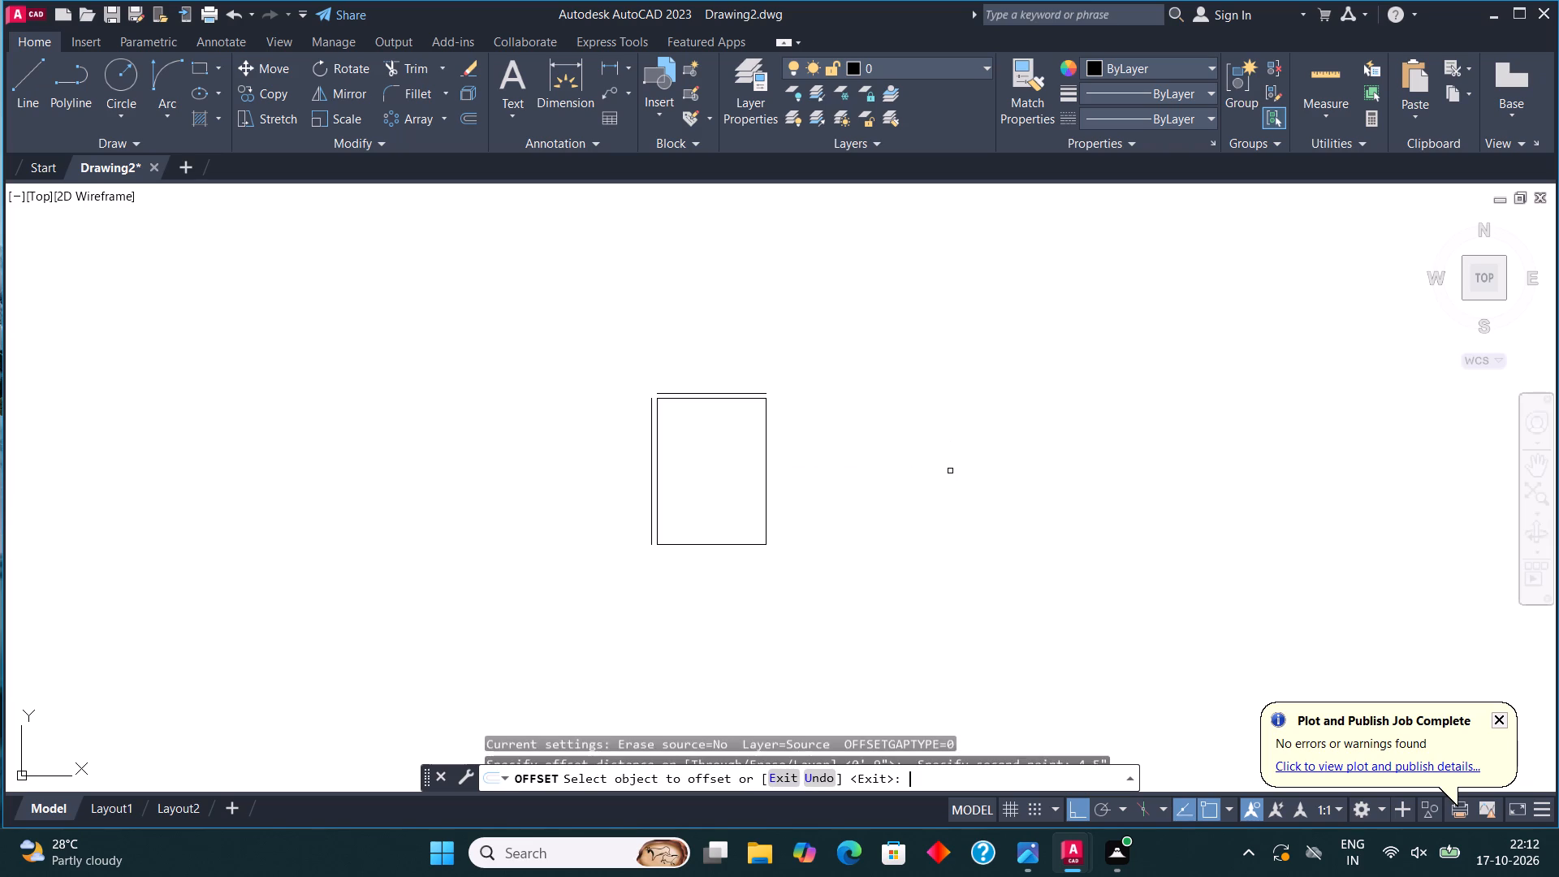
pyautogui.click(766, 473)
pyautogui.click(814, 474)
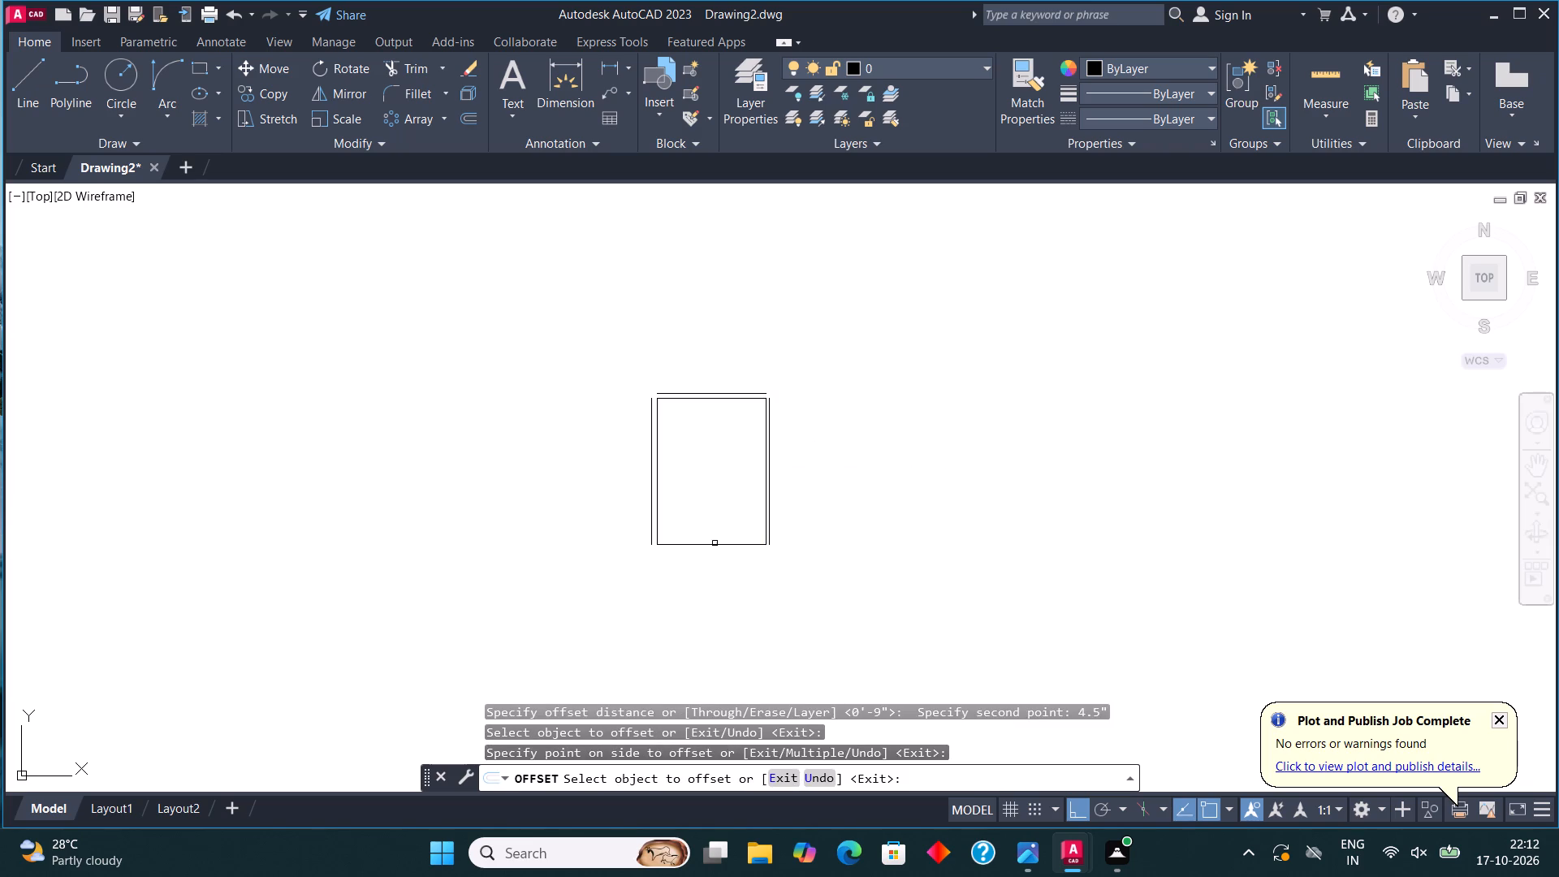
pyautogui.click(715, 543)
pyautogui.click(714, 564)
pyautogui.press('Escape')
# Fillet the outer wall lines into closed corners at the room's bottom-left and top-left.
pyautogui.click(410, 89)
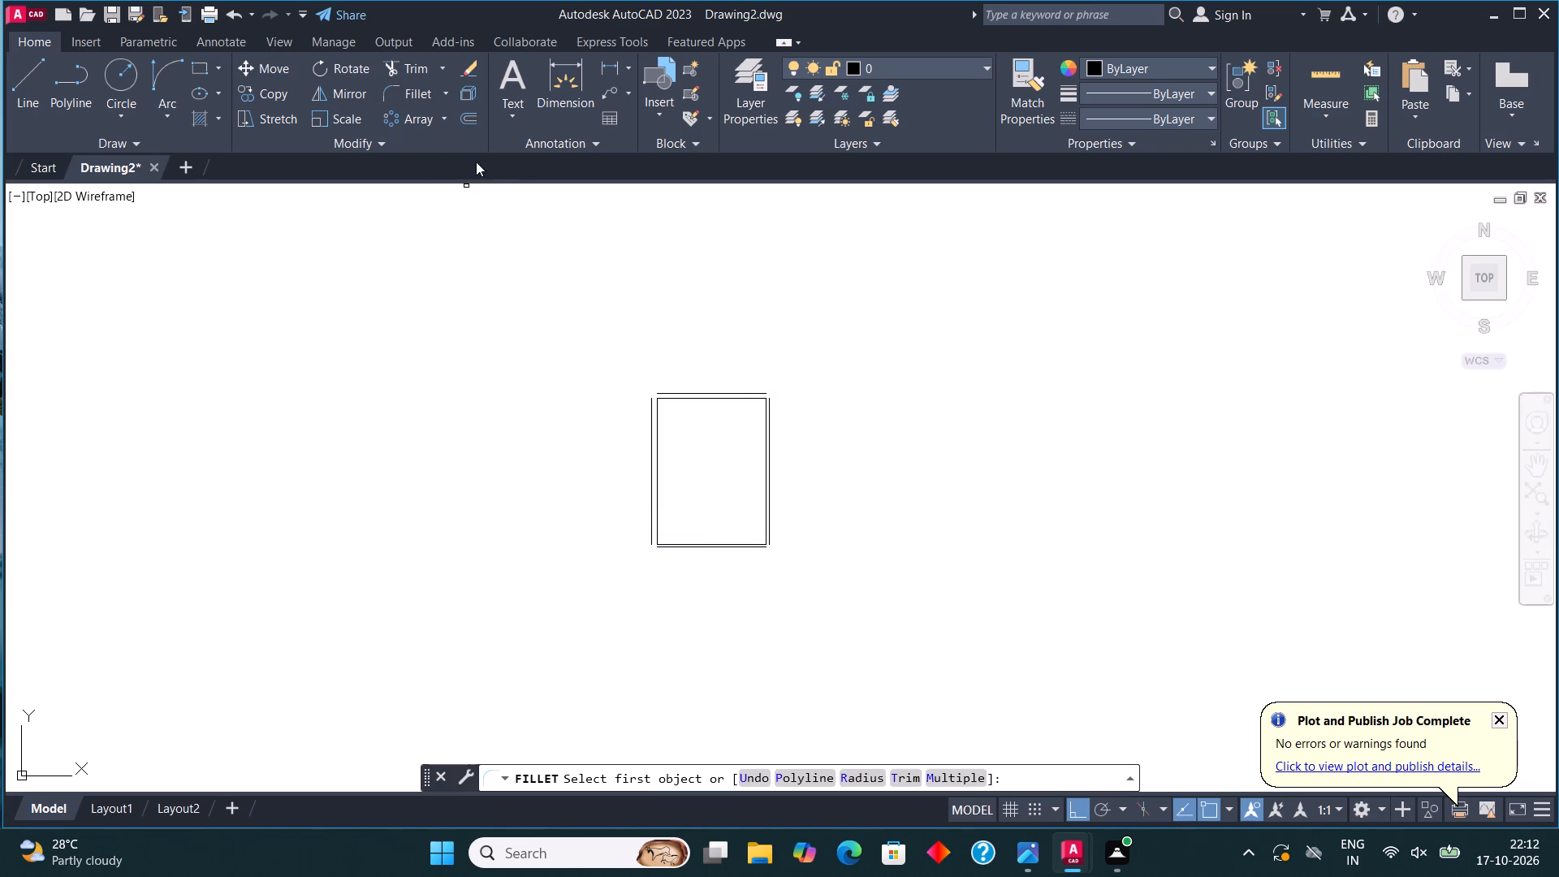
pyautogui.scroll(3, 663, 543)
pyautogui.click(607, 506)
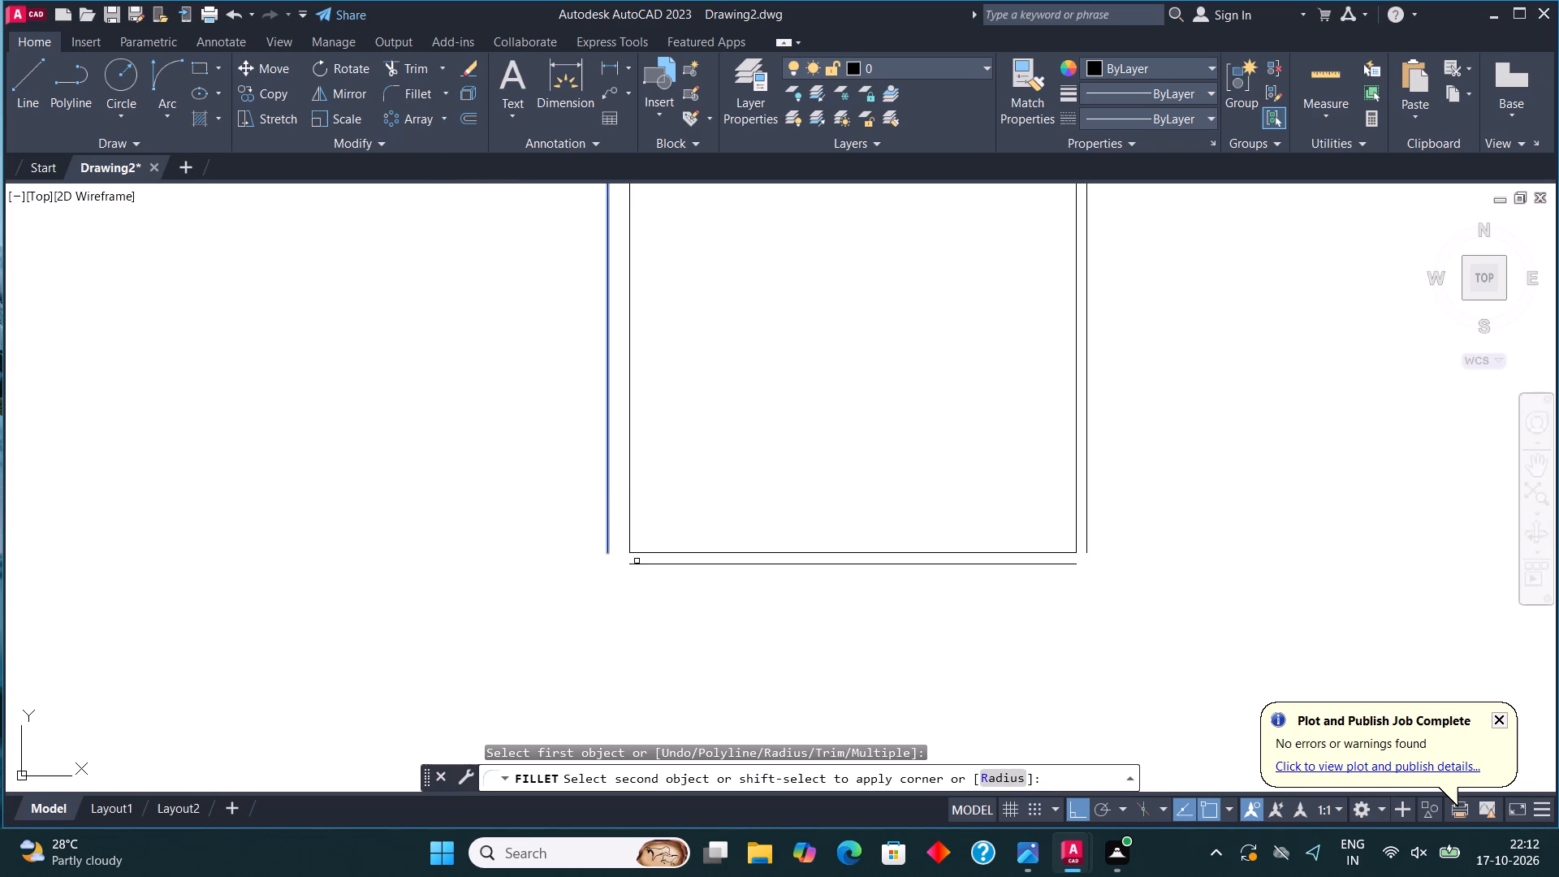
pyautogui.click(639, 564)
pyautogui.click(424, 88)
pyautogui.scroll(-2, 503, 387)
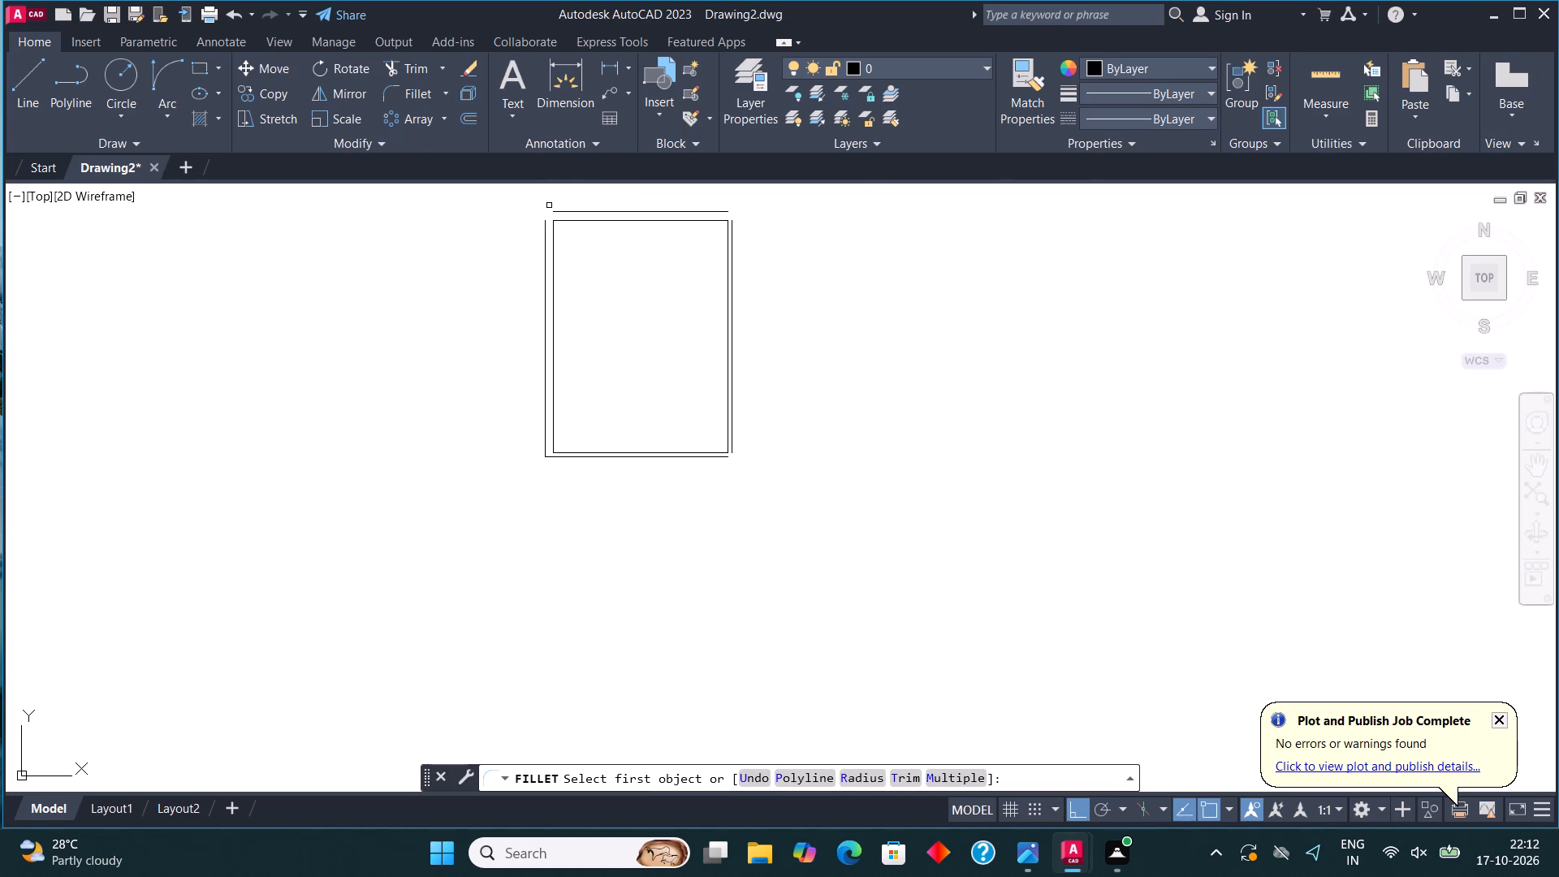
pyautogui.moveTo(555, 210); pyautogui.dragTo(562, 267, button='middle')
pyautogui.scroll(3, 562, 267)
pyautogui.click(564, 270)
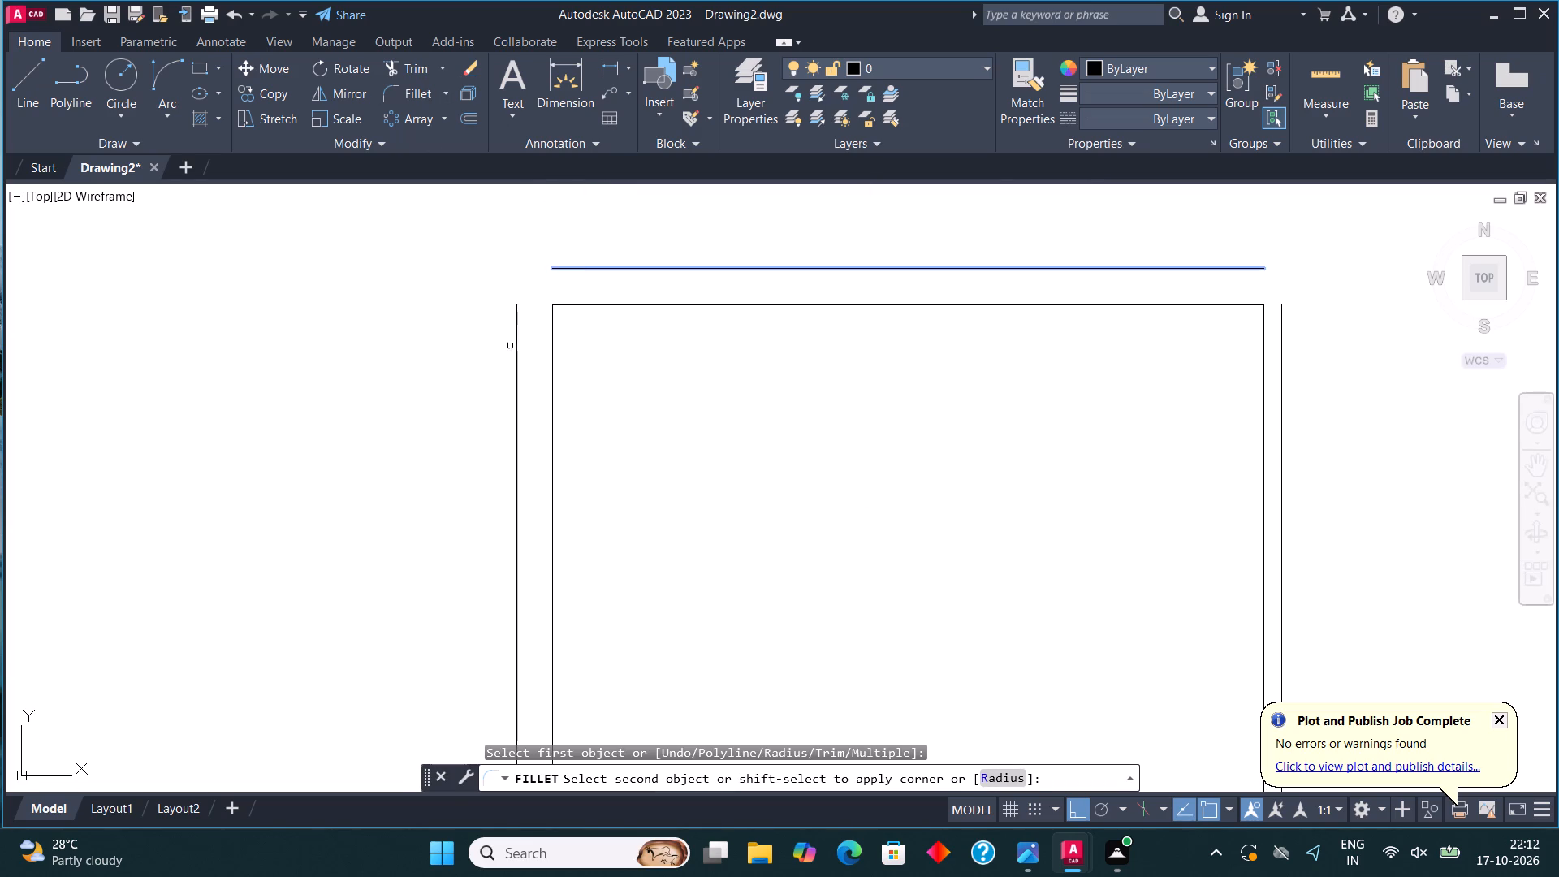
pyautogui.click(516, 355)
# Fillet the outer wall lines into closed corners at the room's top-right and bottom-right.
pyautogui.click(413, 92)
pyautogui.scroll(-3, 463, 270)
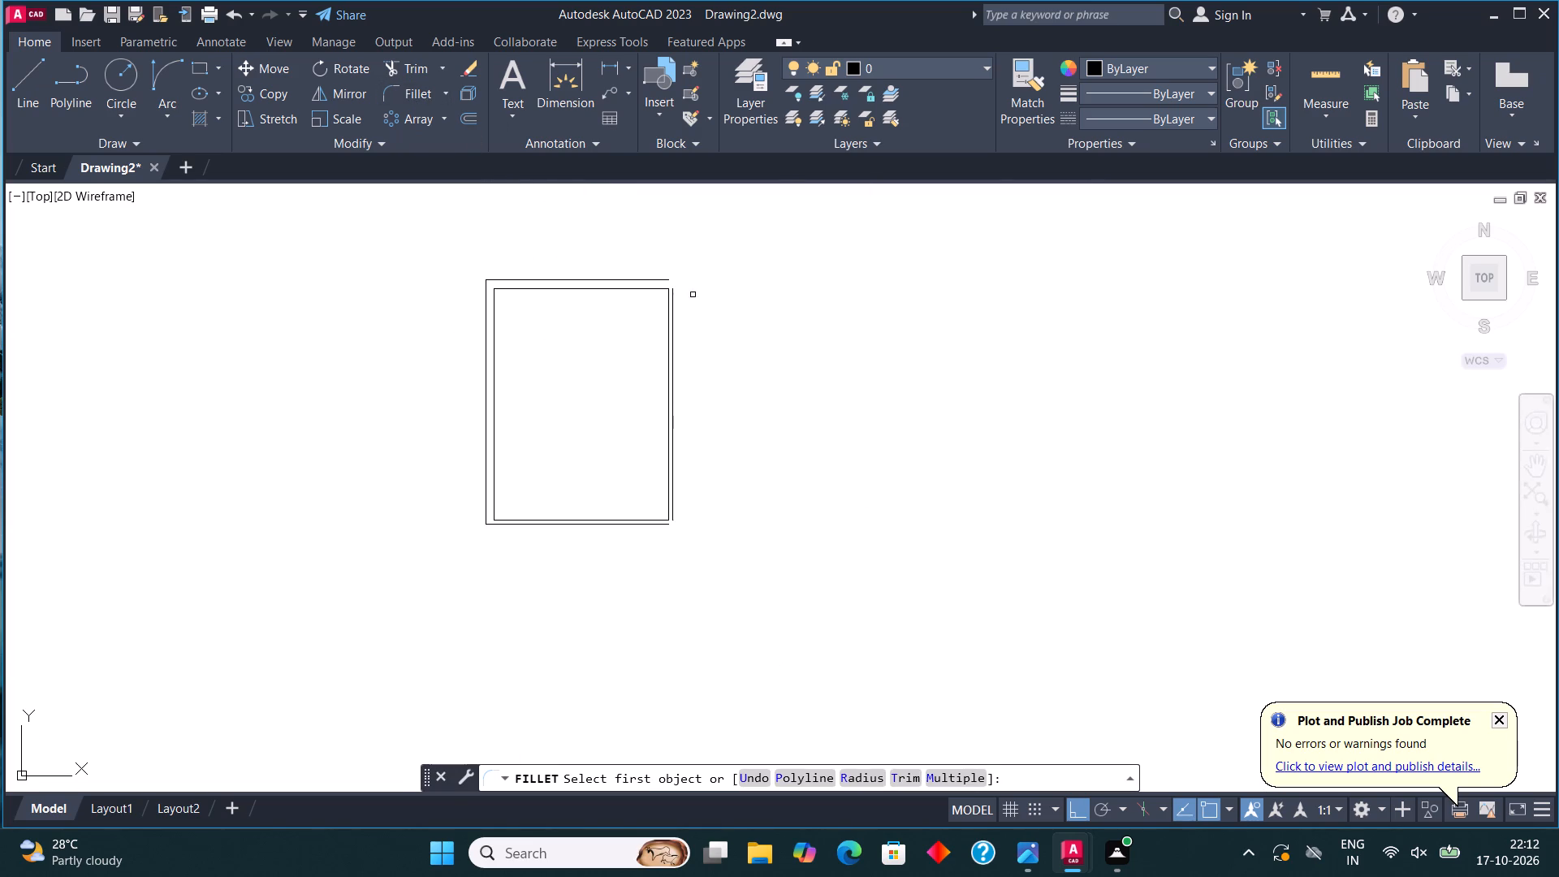
pyautogui.scroll(3, 692, 290)
pyautogui.click(560, 248)
pyautogui.click(611, 337)
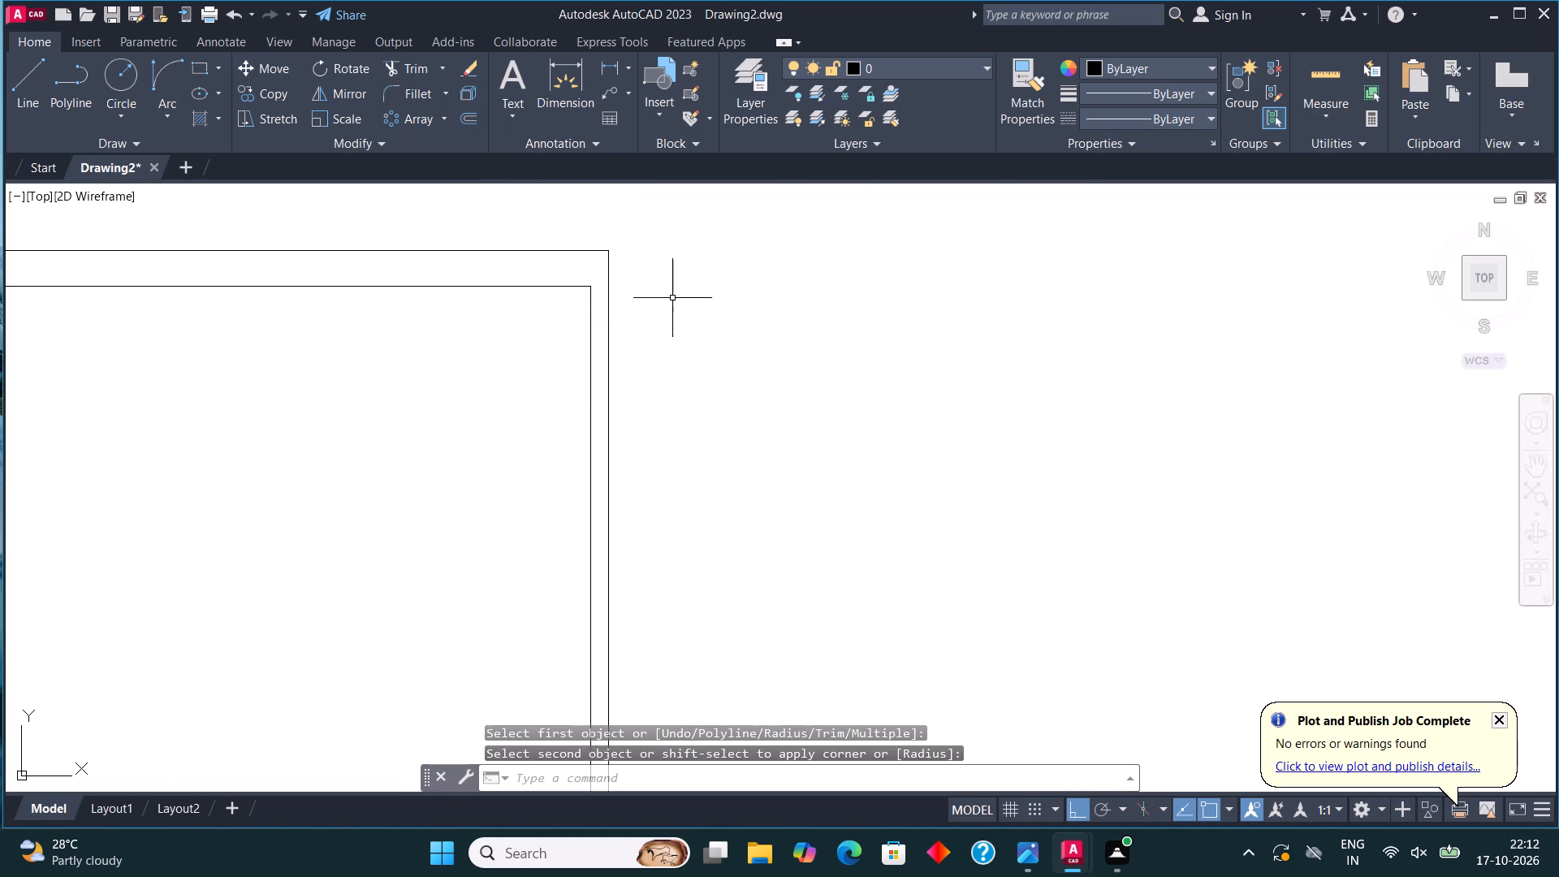
pyautogui.scroll(-3, 672, 298)
pyautogui.scroll(4, 642, 568)
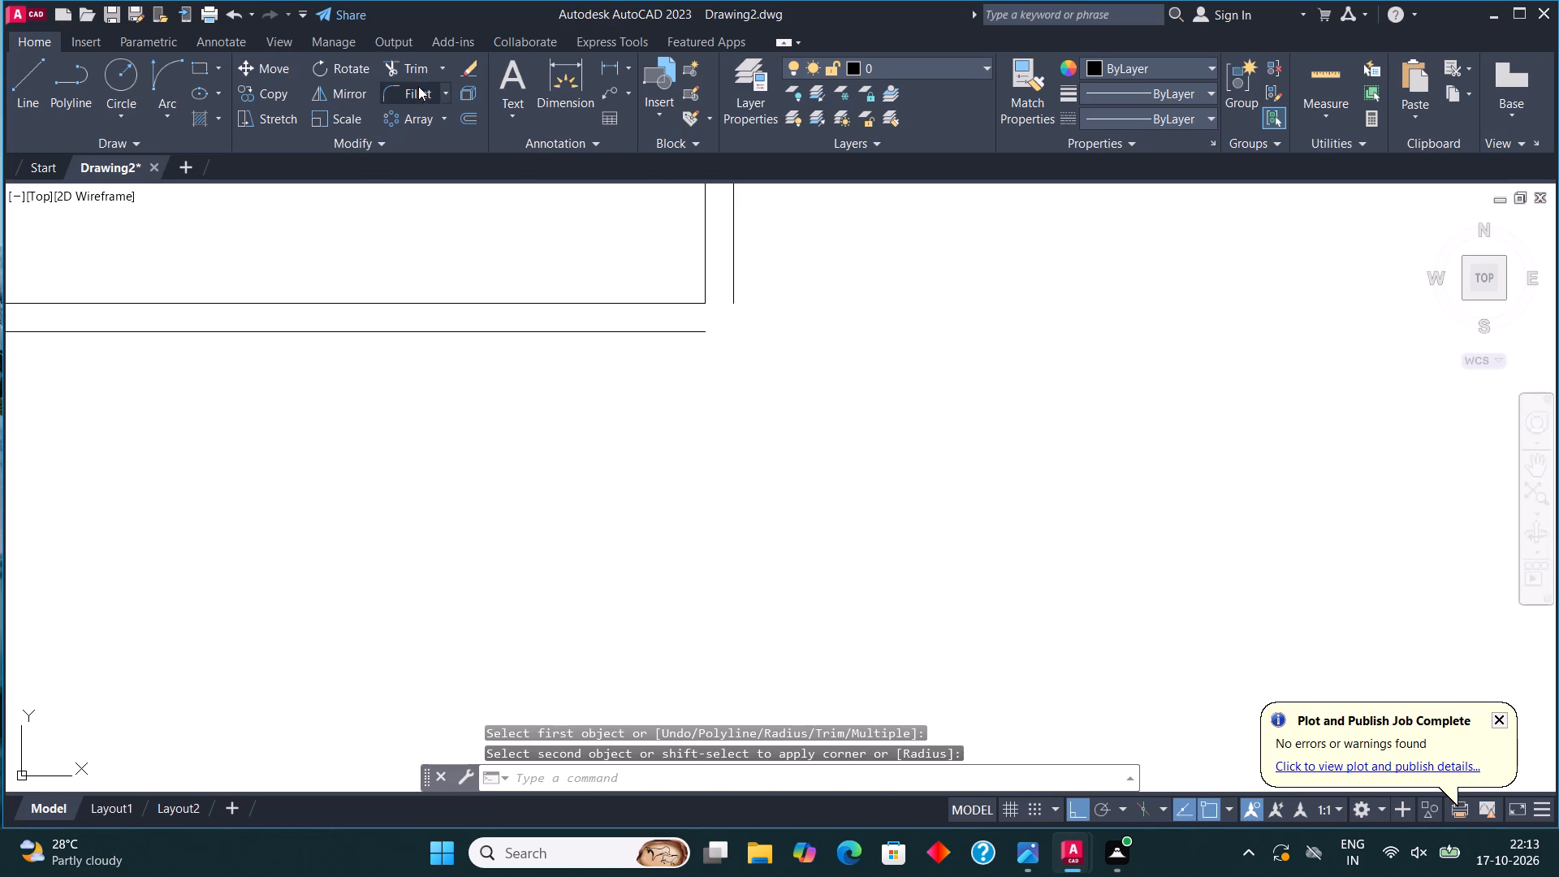
pyautogui.click(418, 86)
pyautogui.click(646, 330)
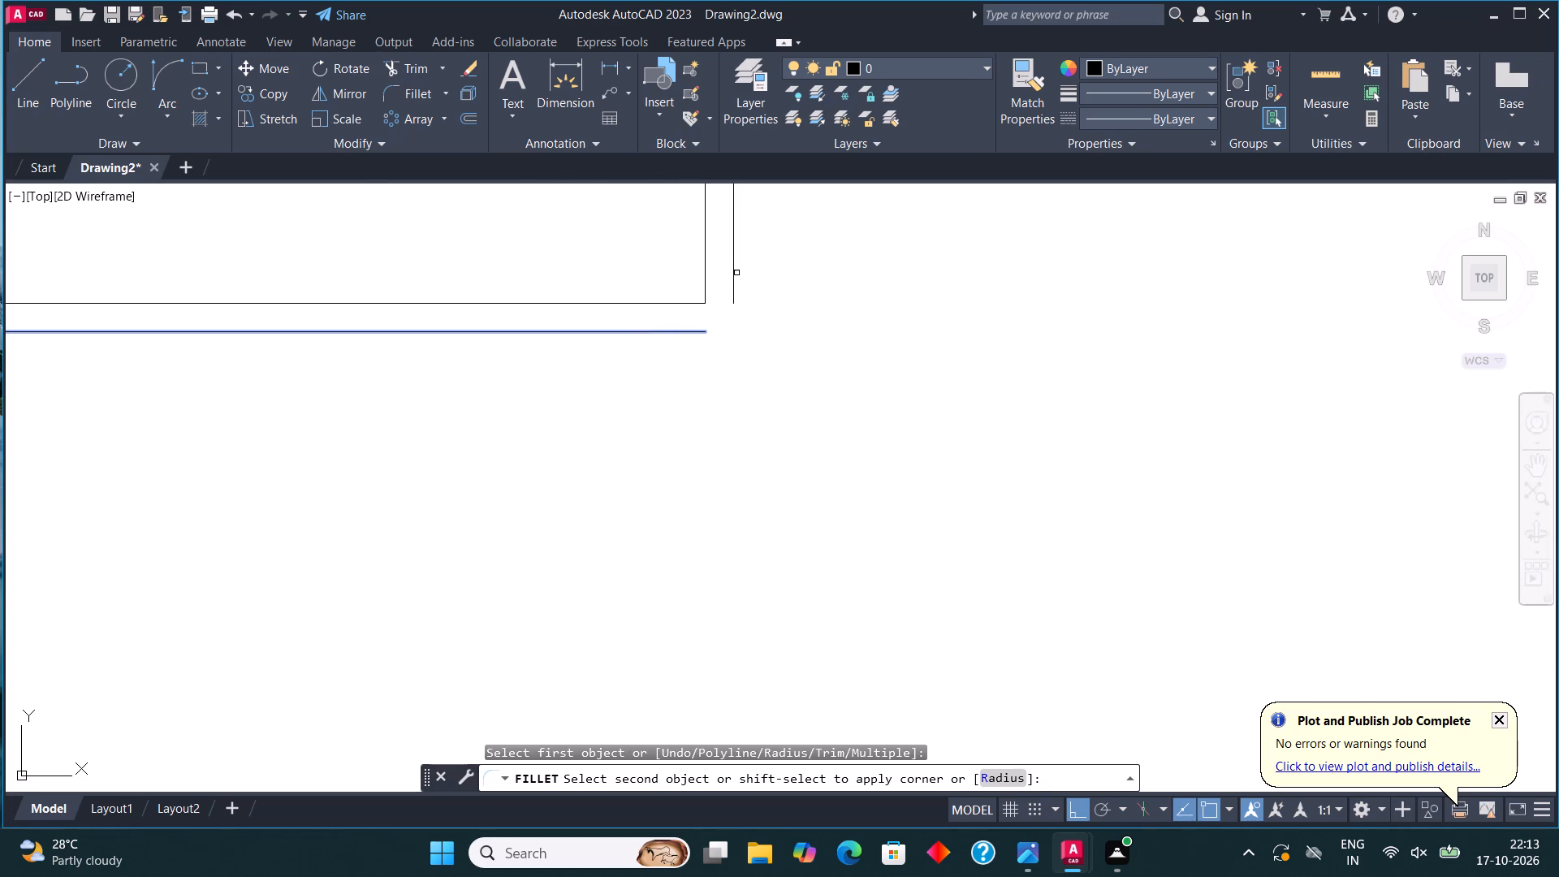
pyautogui.click(733, 271)
# Draw a 20' horizontal line extending right from the room's outer top-right corner.
pyautogui.scroll(-3, 762, 535)
pyautogui.scroll(-3, 739, 465)
pyautogui.scroll(2, 724, 401)
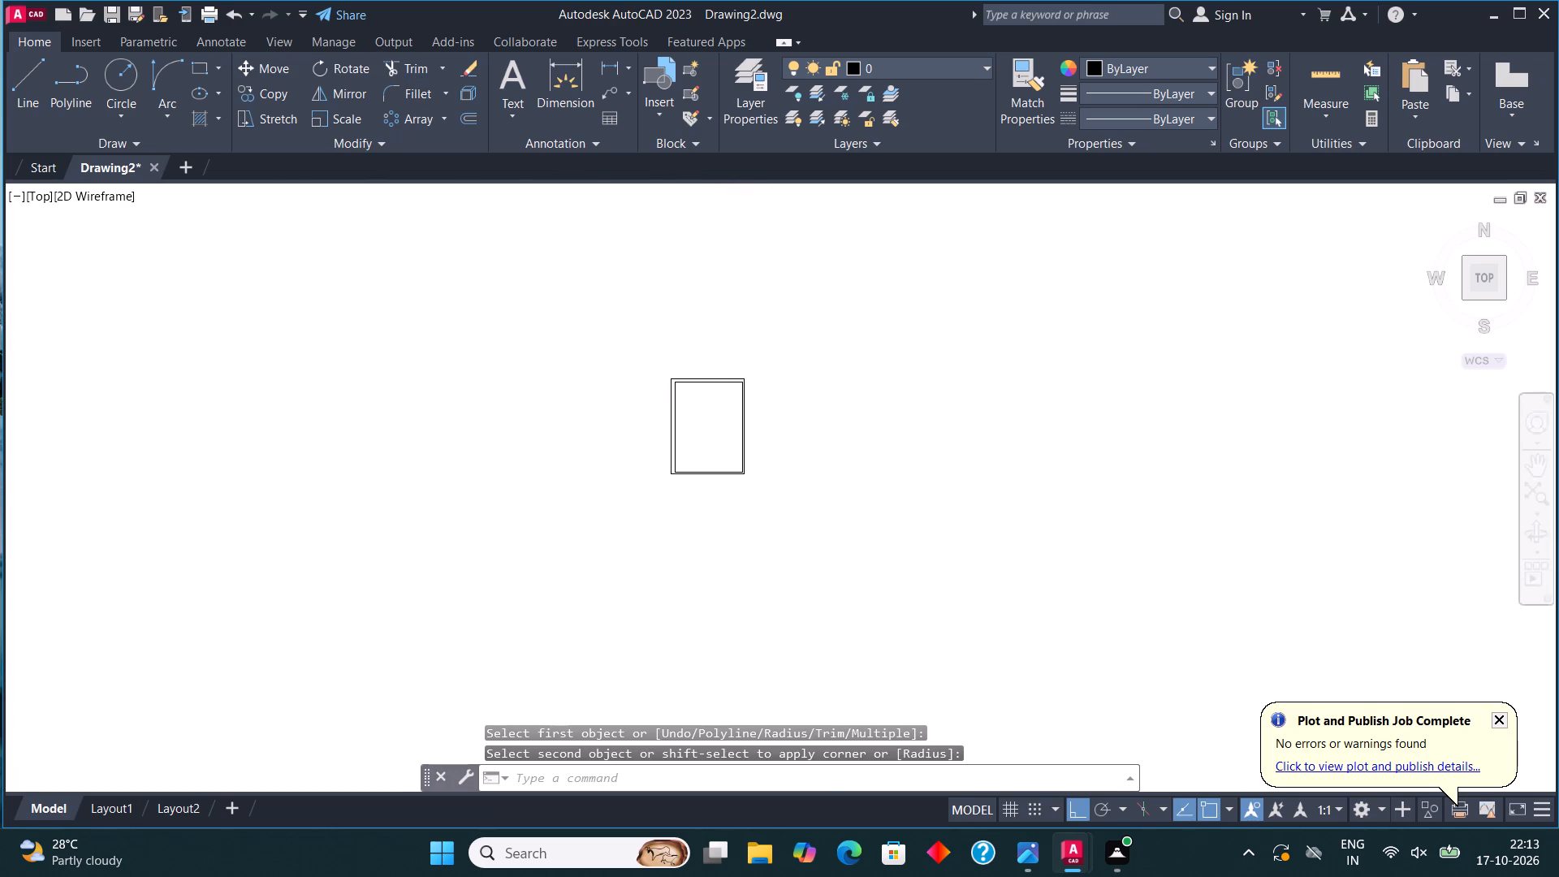
pyautogui.scroll(3, 724, 401)
pyautogui.scroll(-3, 723, 401)
pyautogui.moveTo(757, 405); pyautogui.dragTo(635, 422, button='middle')
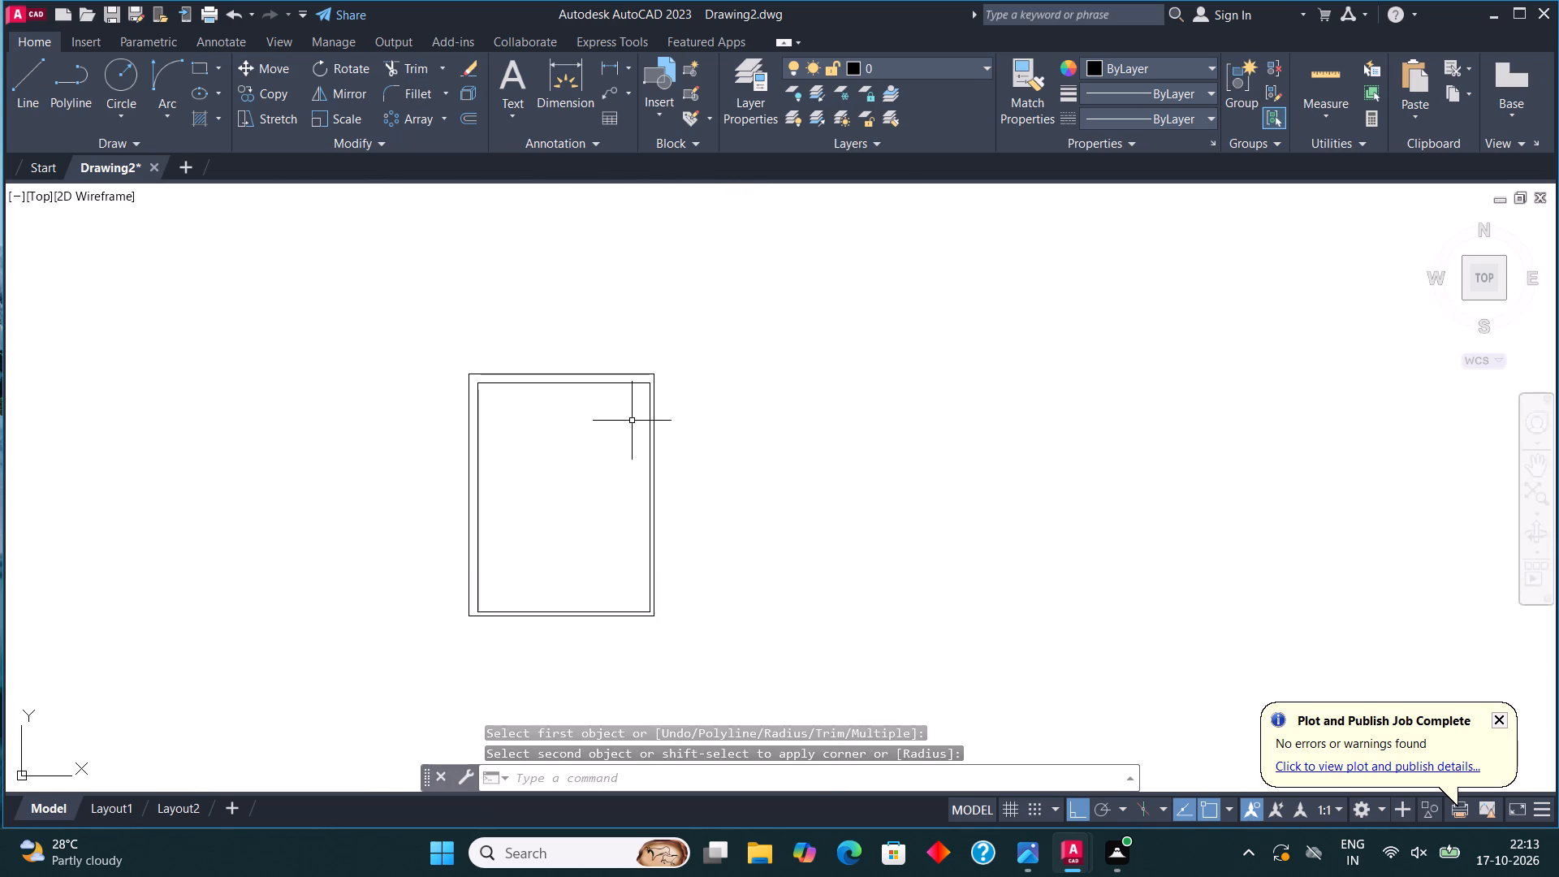
pyautogui.click(32, 80)
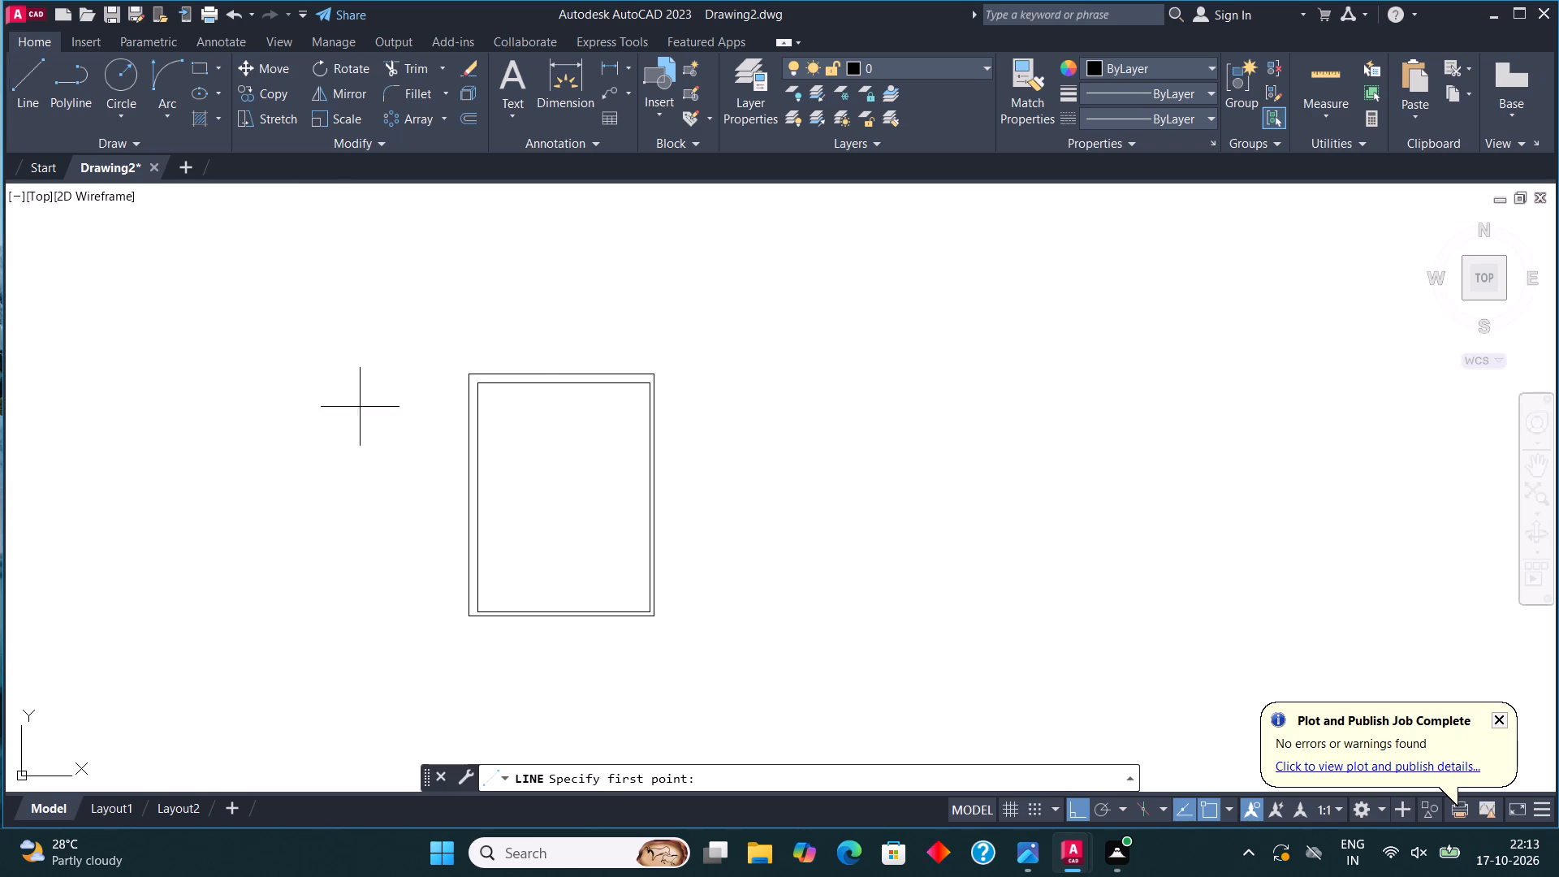
pyautogui.click(649, 376)
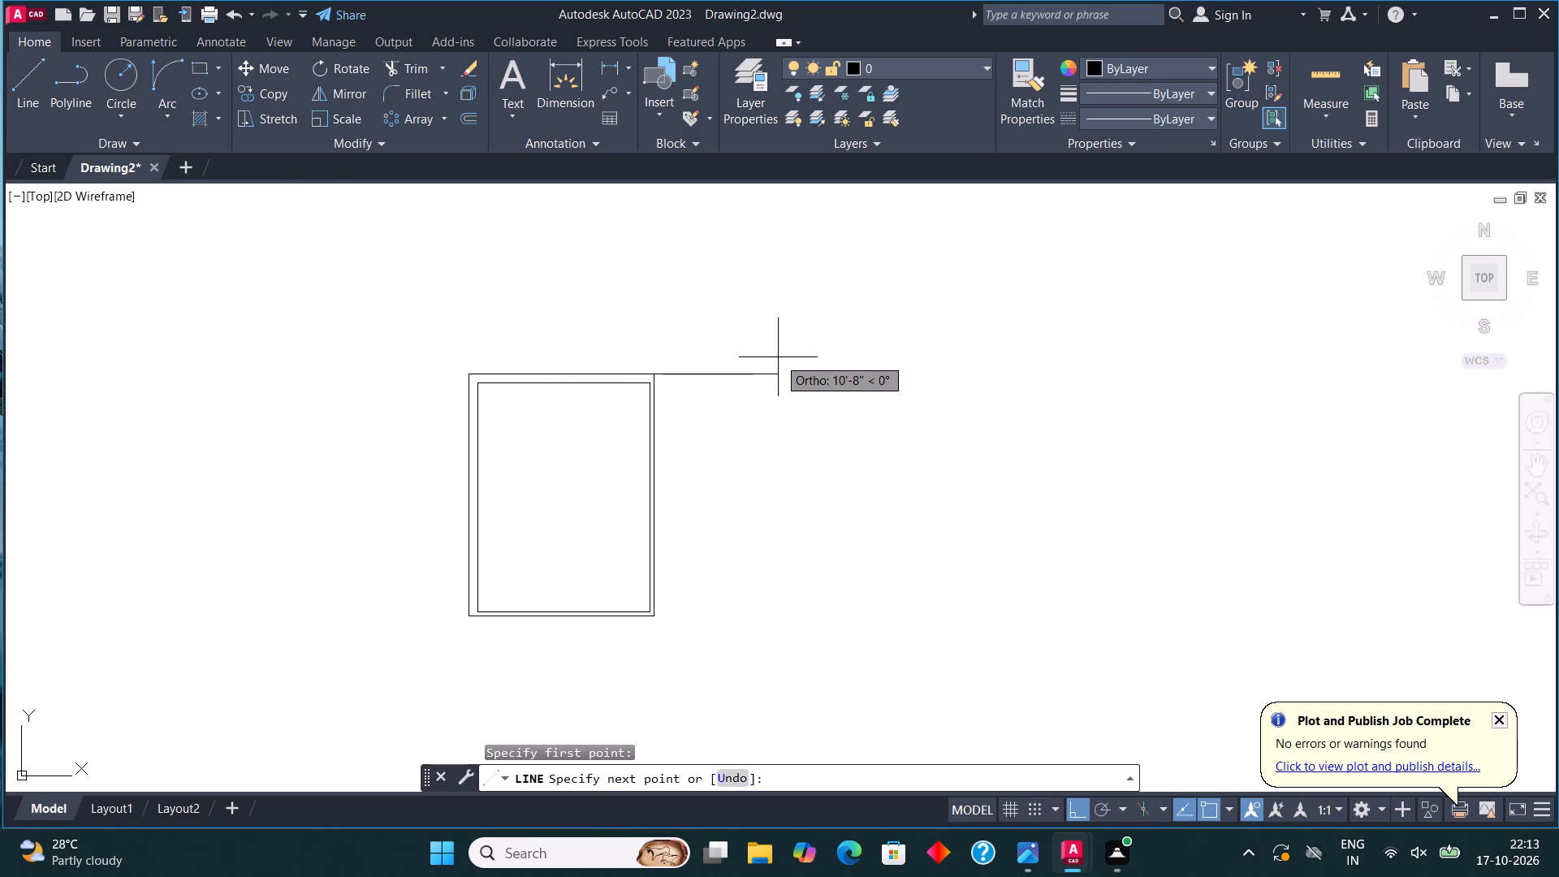
pyautogui.scroll(1, 778, 357)
pyautogui.write("20'")
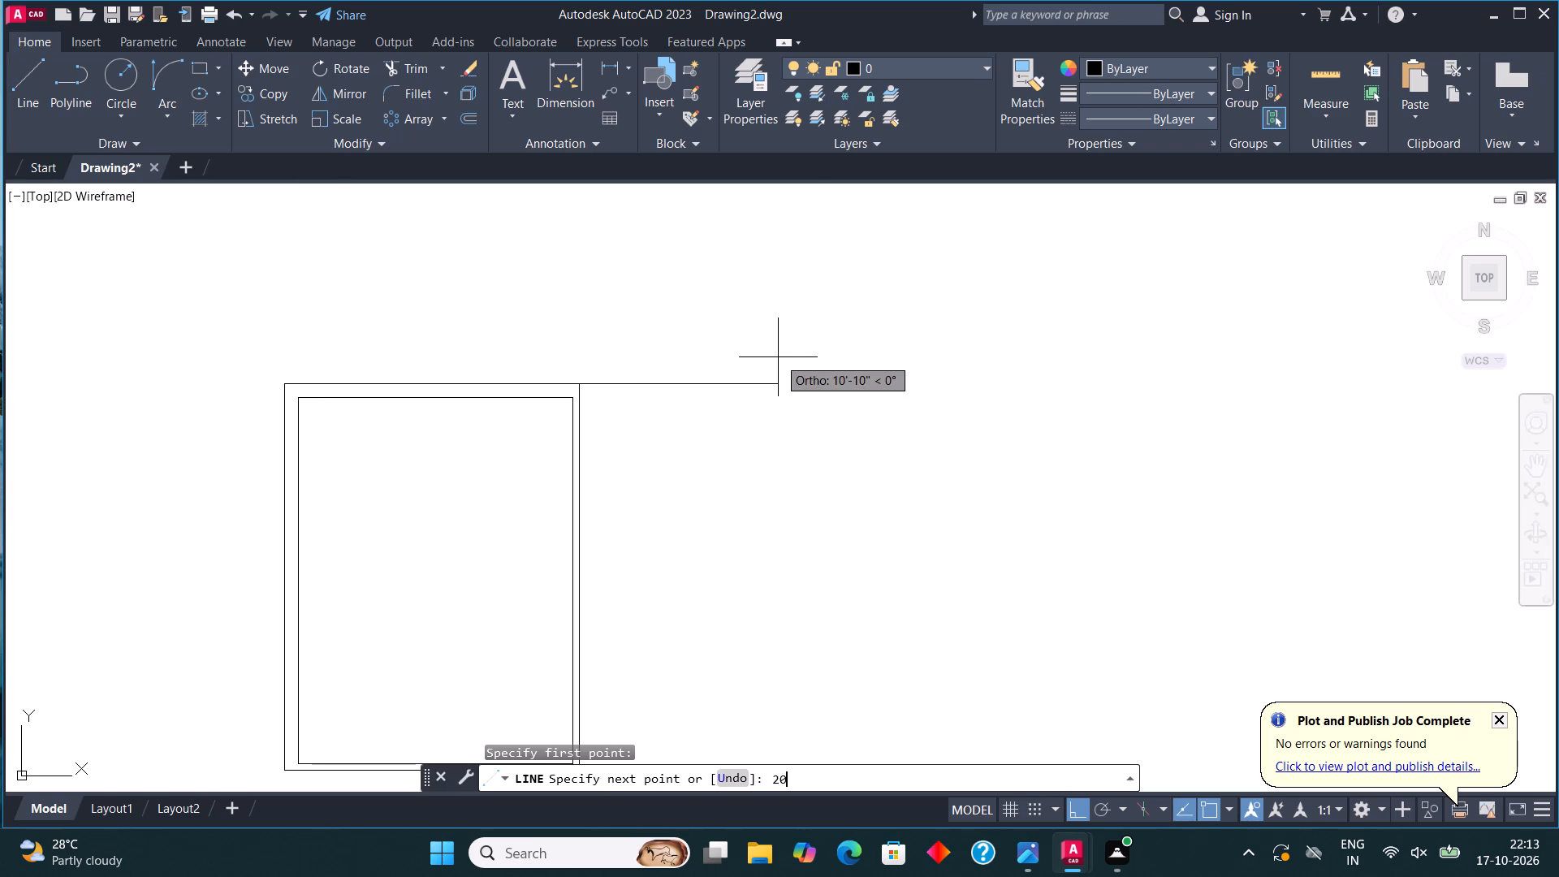
pyautogui.press('Return')
pyautogui.scroll(-1, 863, 433)
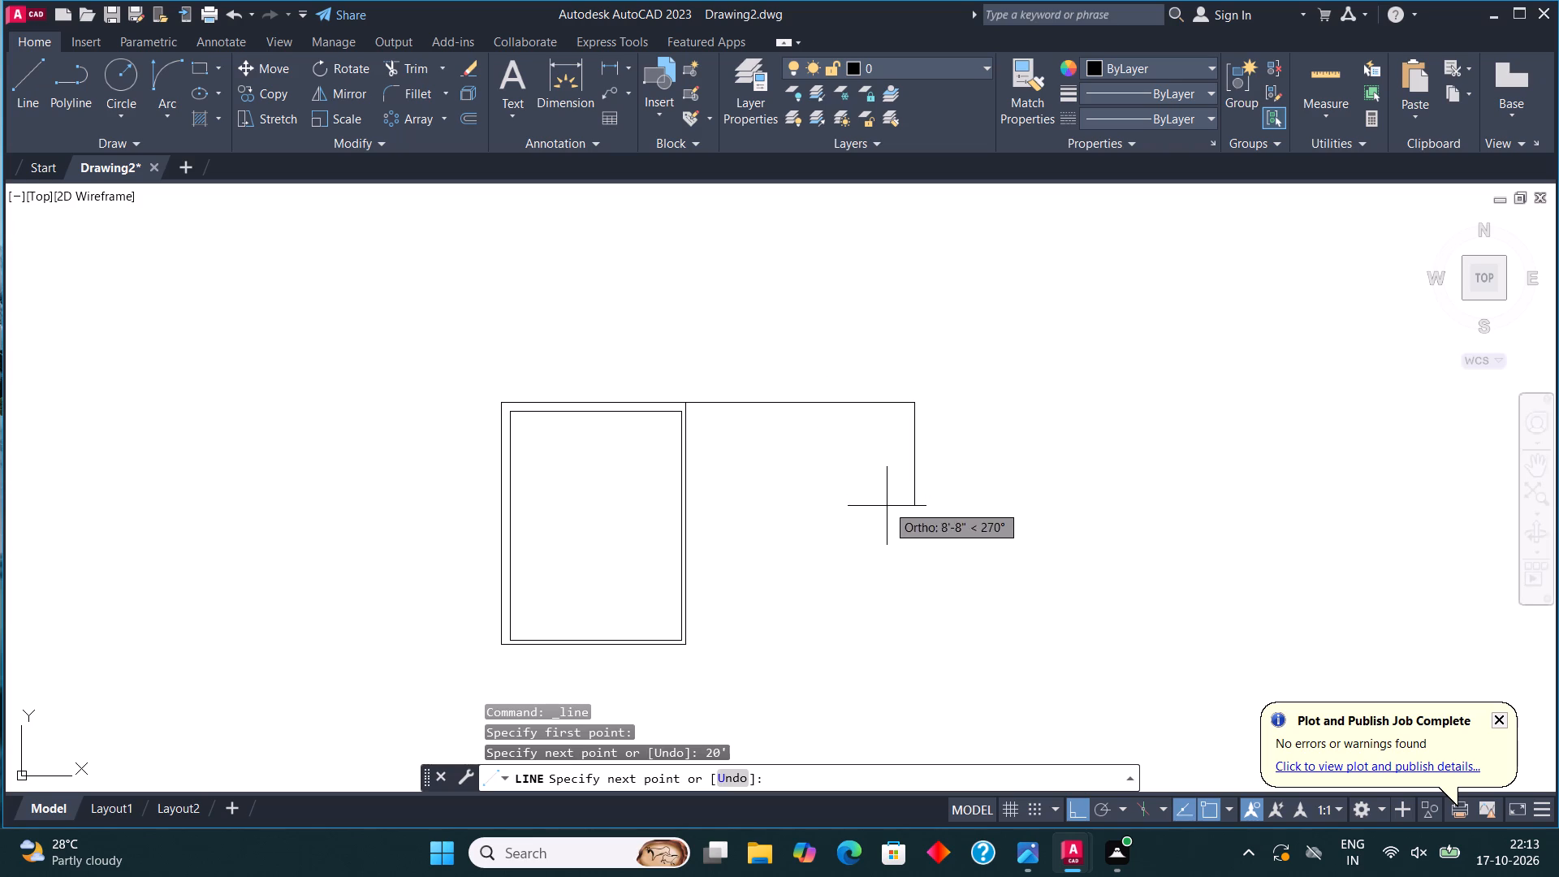
pyautogui.press('Escape')
# Offset the new 20' line downward by 9" to form the second room's top wall.
pyautogui.moveTo(831, 448); pyautogui.dragTo(827, 434)
pyautogui.click(788, 369)
pyautogui.click(470, 114)
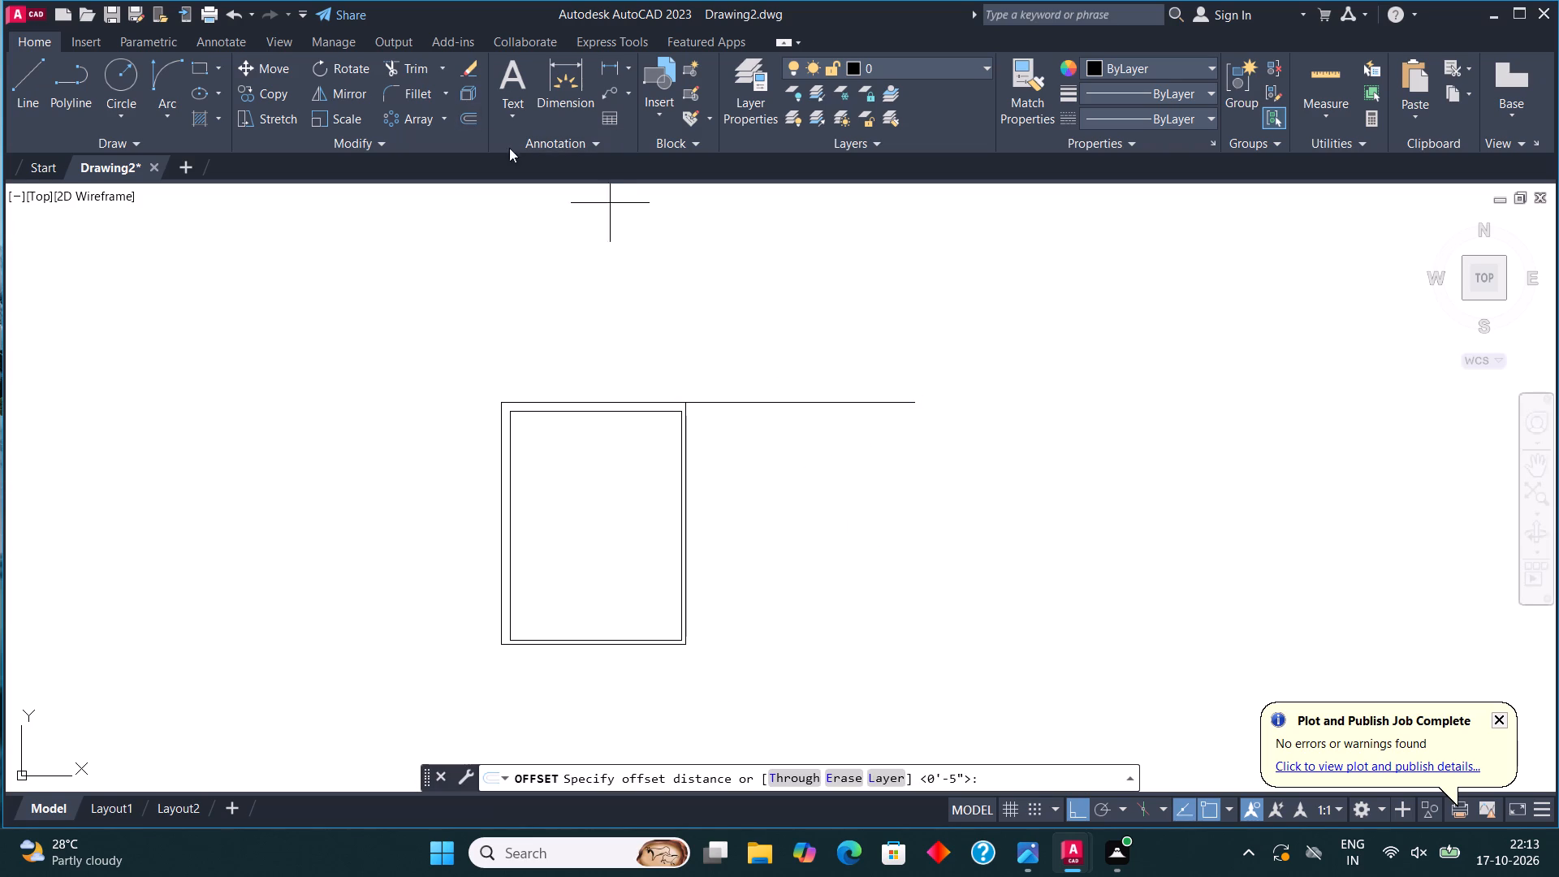
pyautogui.click(791, 401)
pyautogui.write('9"')
pyautogui.press('Return')
pyautogui.click(829, 495)
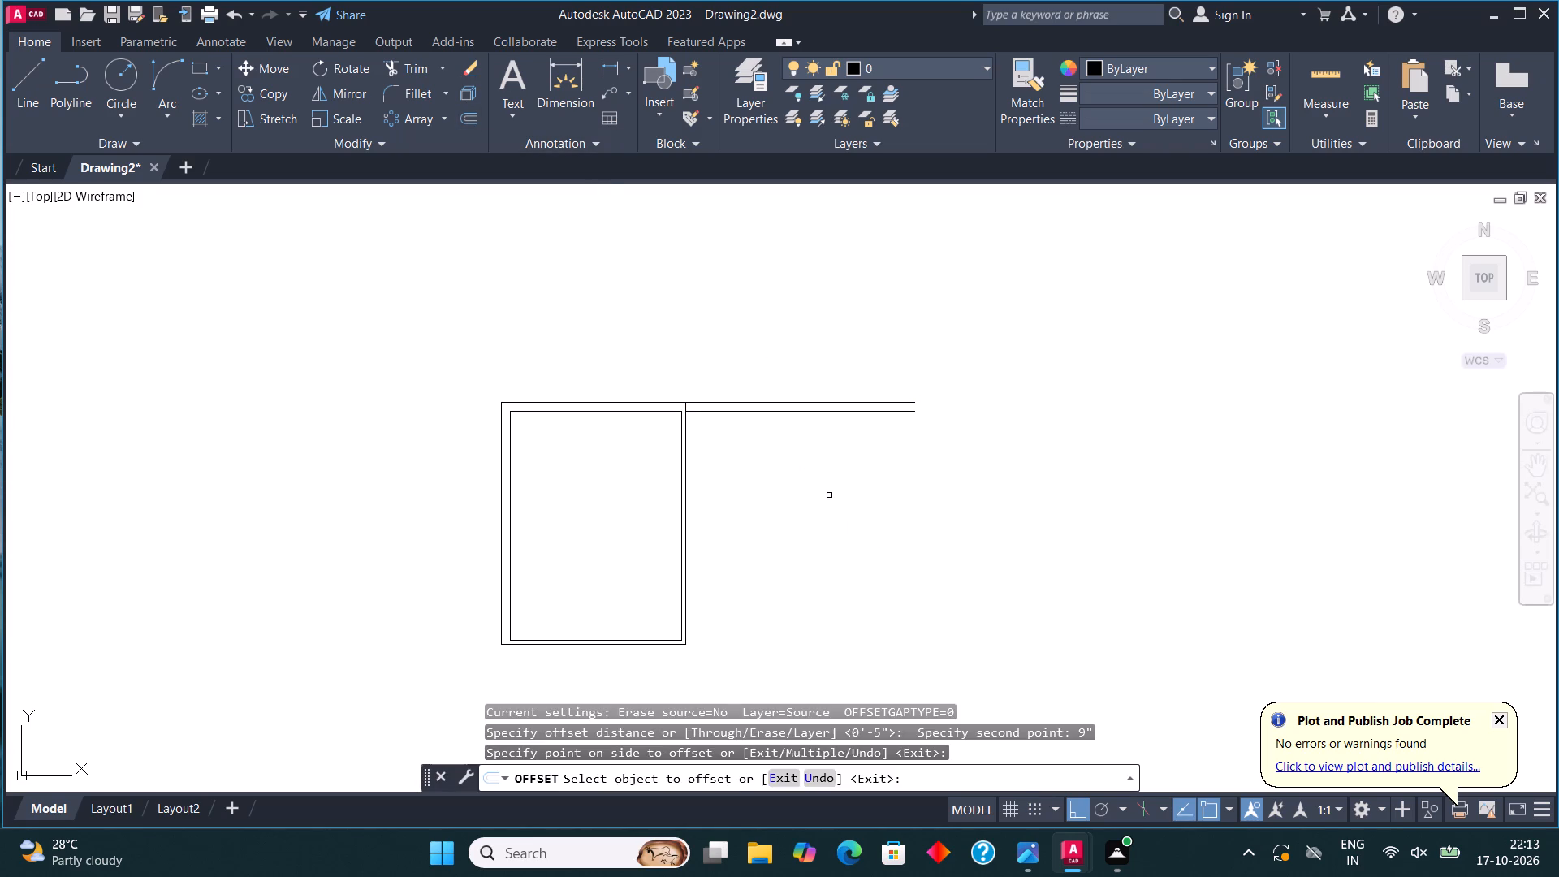
pyautogui.press('Escape')
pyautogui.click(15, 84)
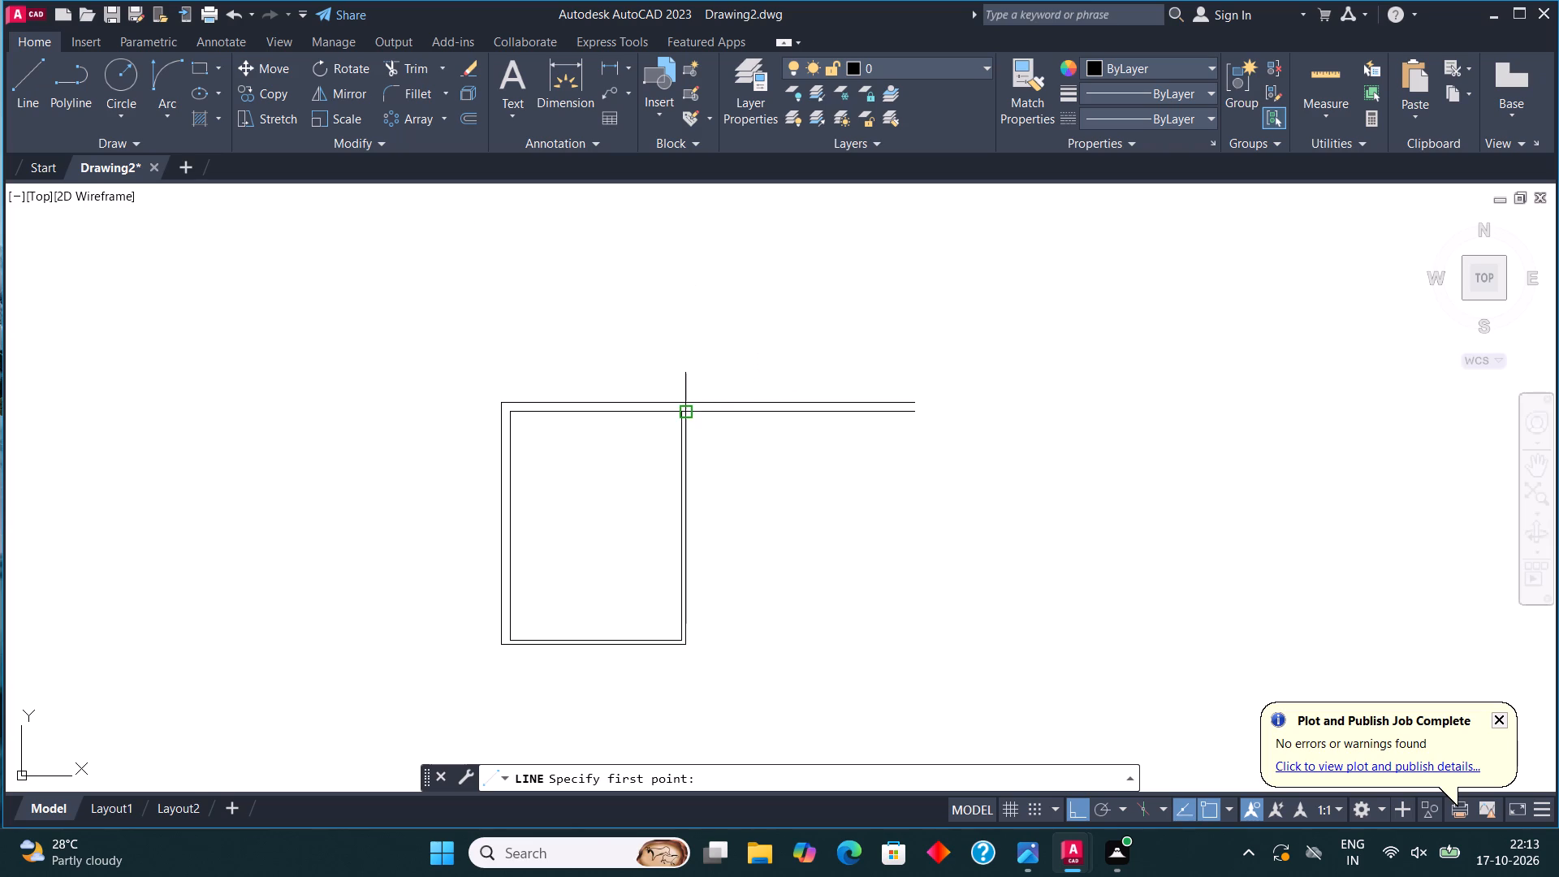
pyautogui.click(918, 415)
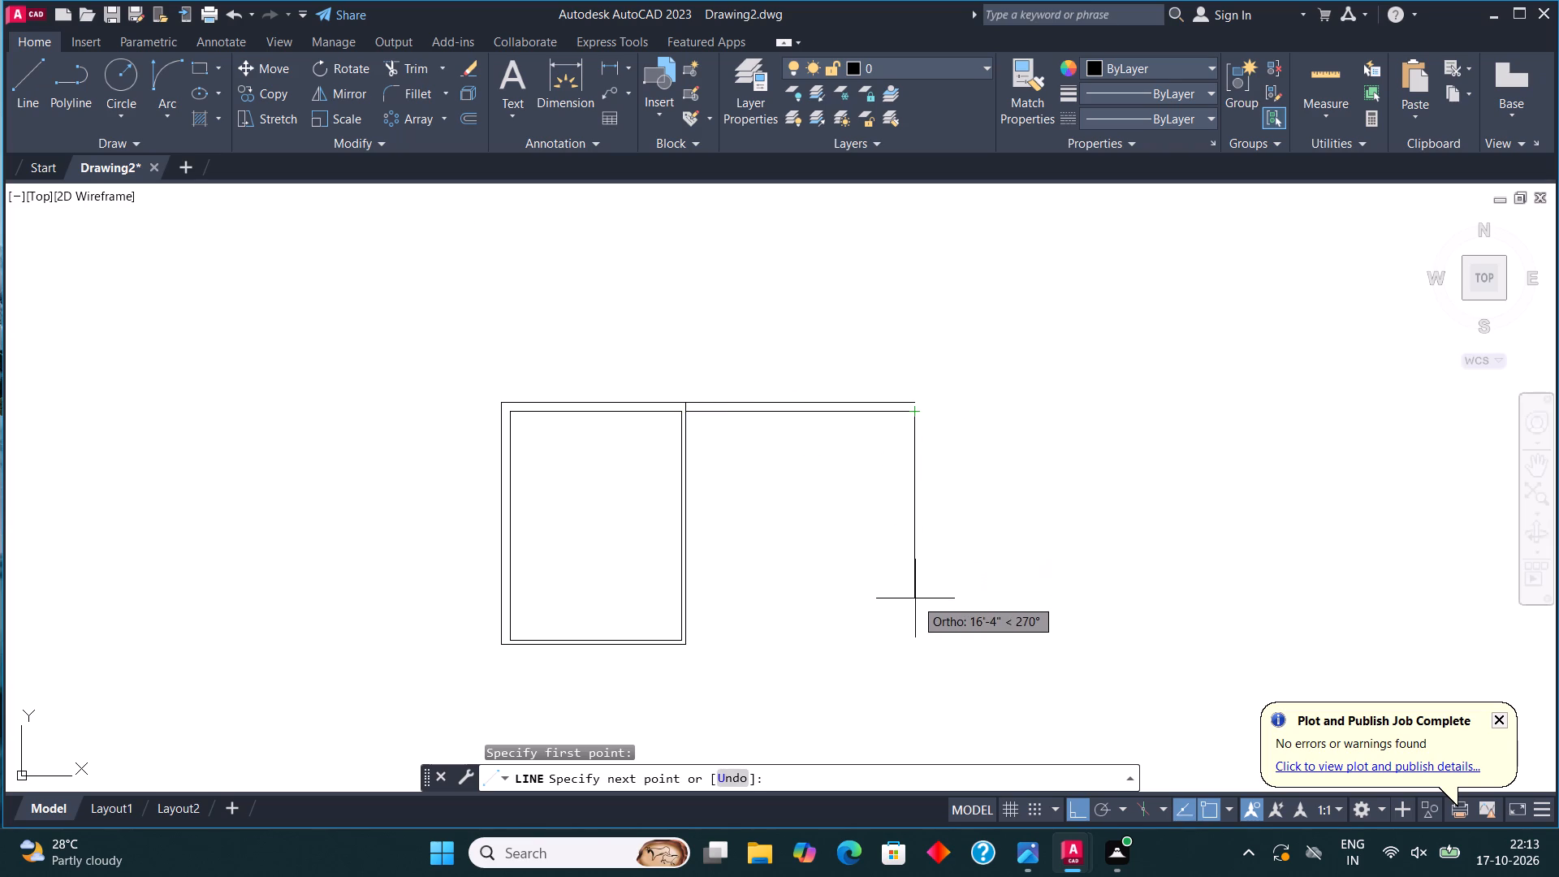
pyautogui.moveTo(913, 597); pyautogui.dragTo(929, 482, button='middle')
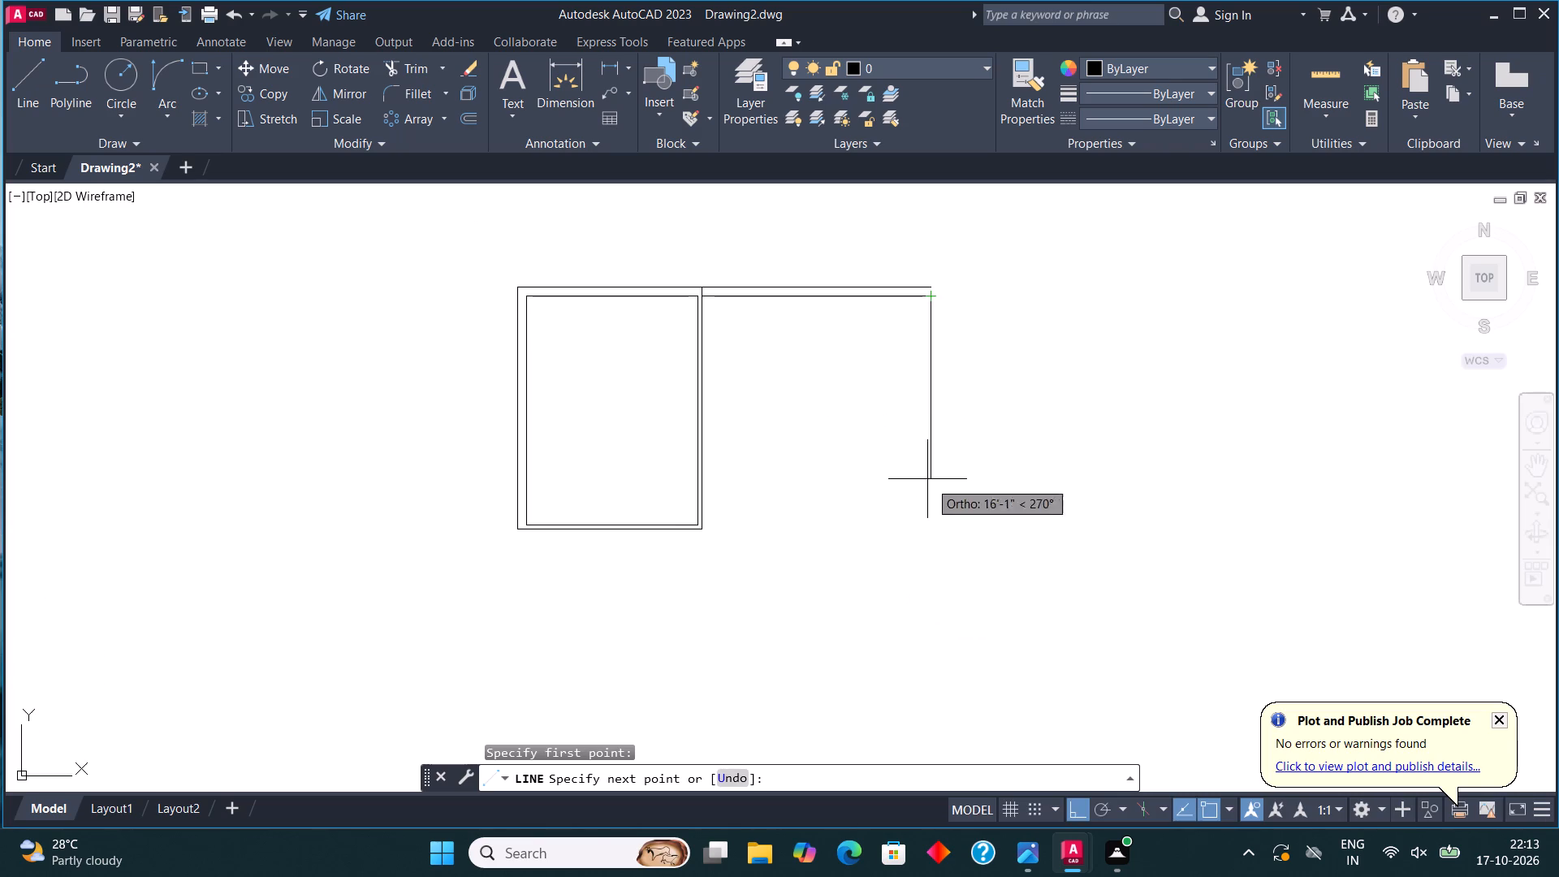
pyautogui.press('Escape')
# Draw a line about 16'-2" down from near the top wall's right end, continuing left to the first room's outer right wall.
pyautogui.click(31, 85)
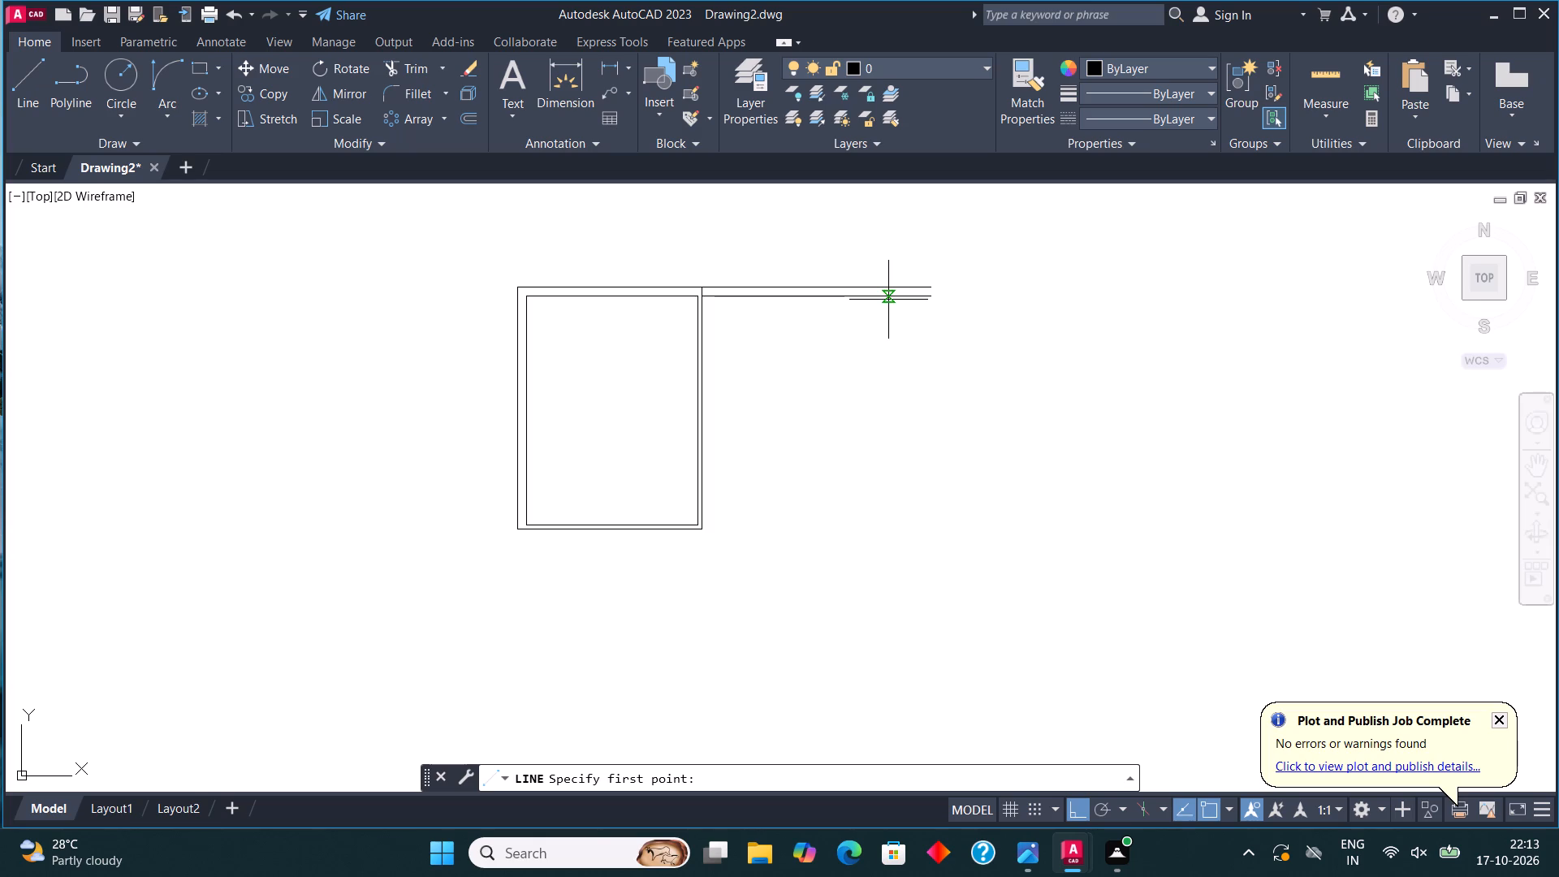
pyautogui.click(890, 300)
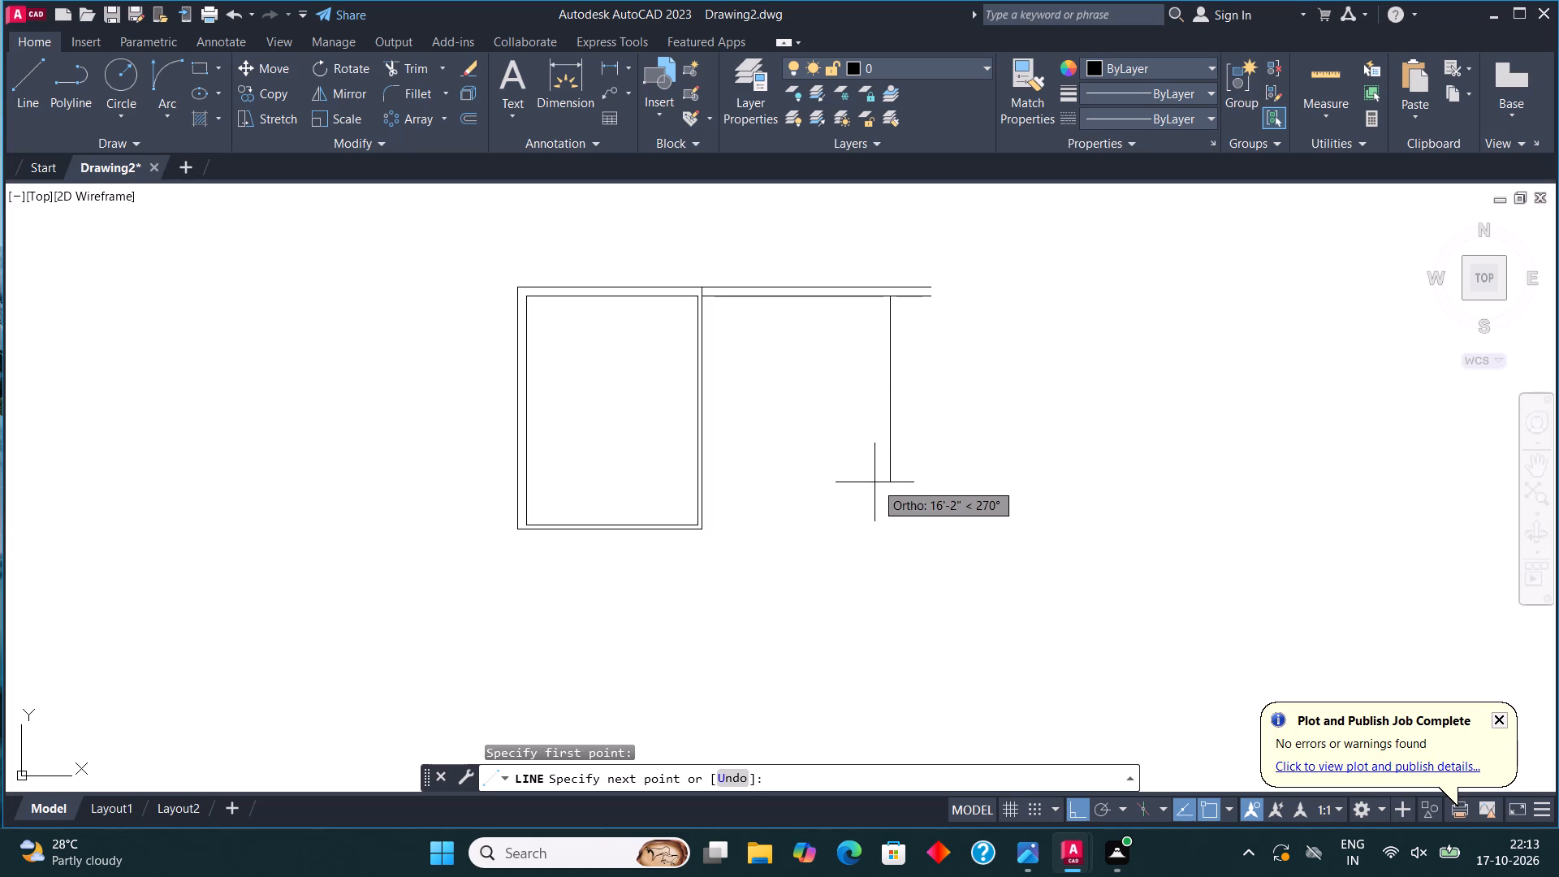
pyautogui.click(875, 481)
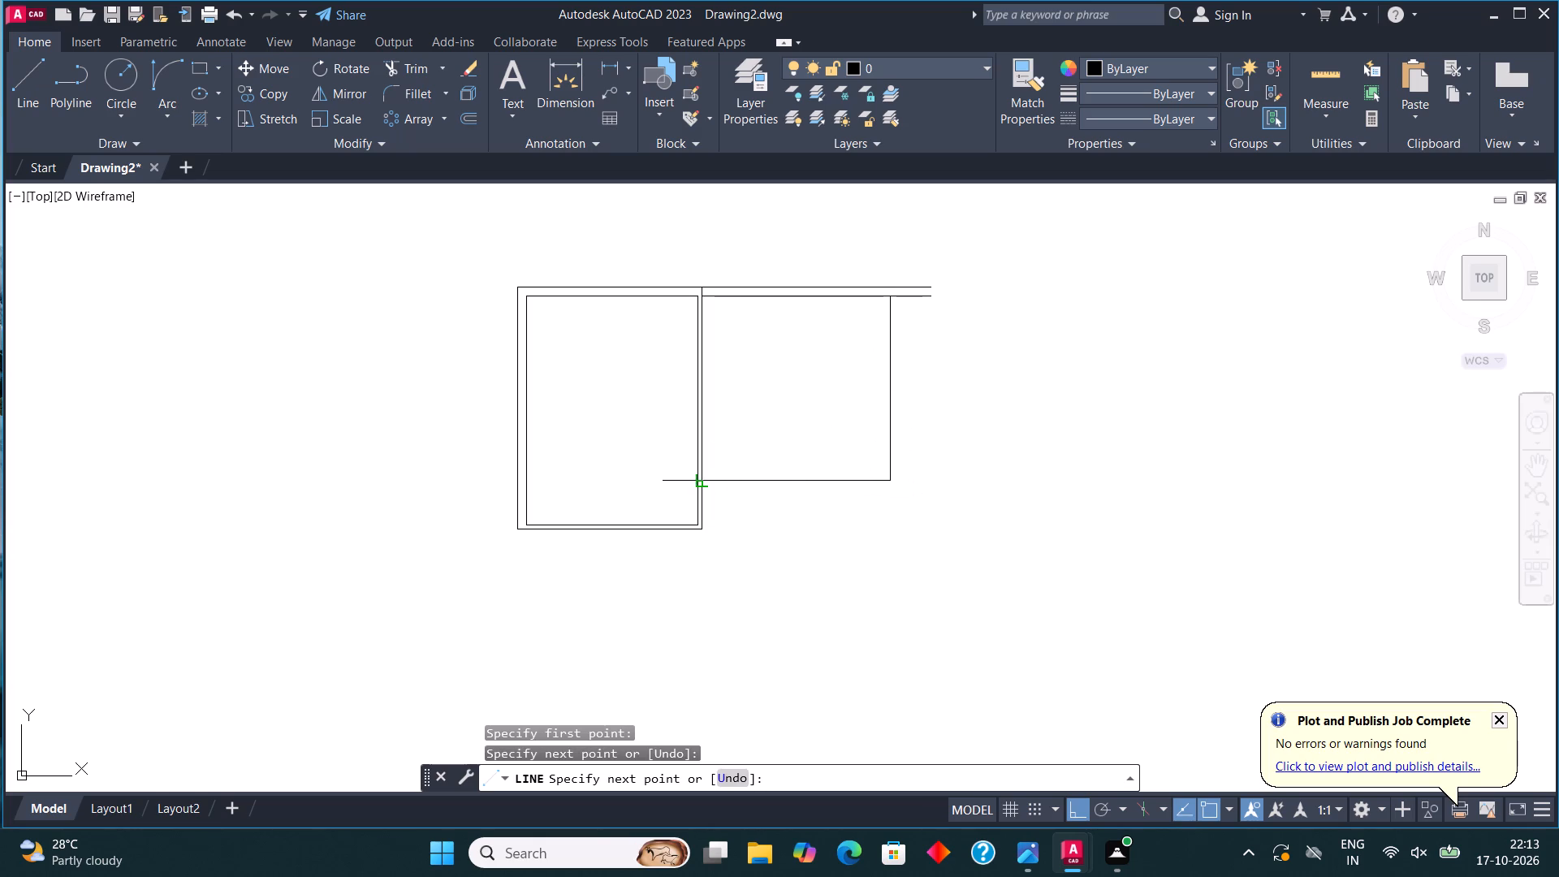
pyautogui.click(702, 479)
pyautogui.press('Escape')
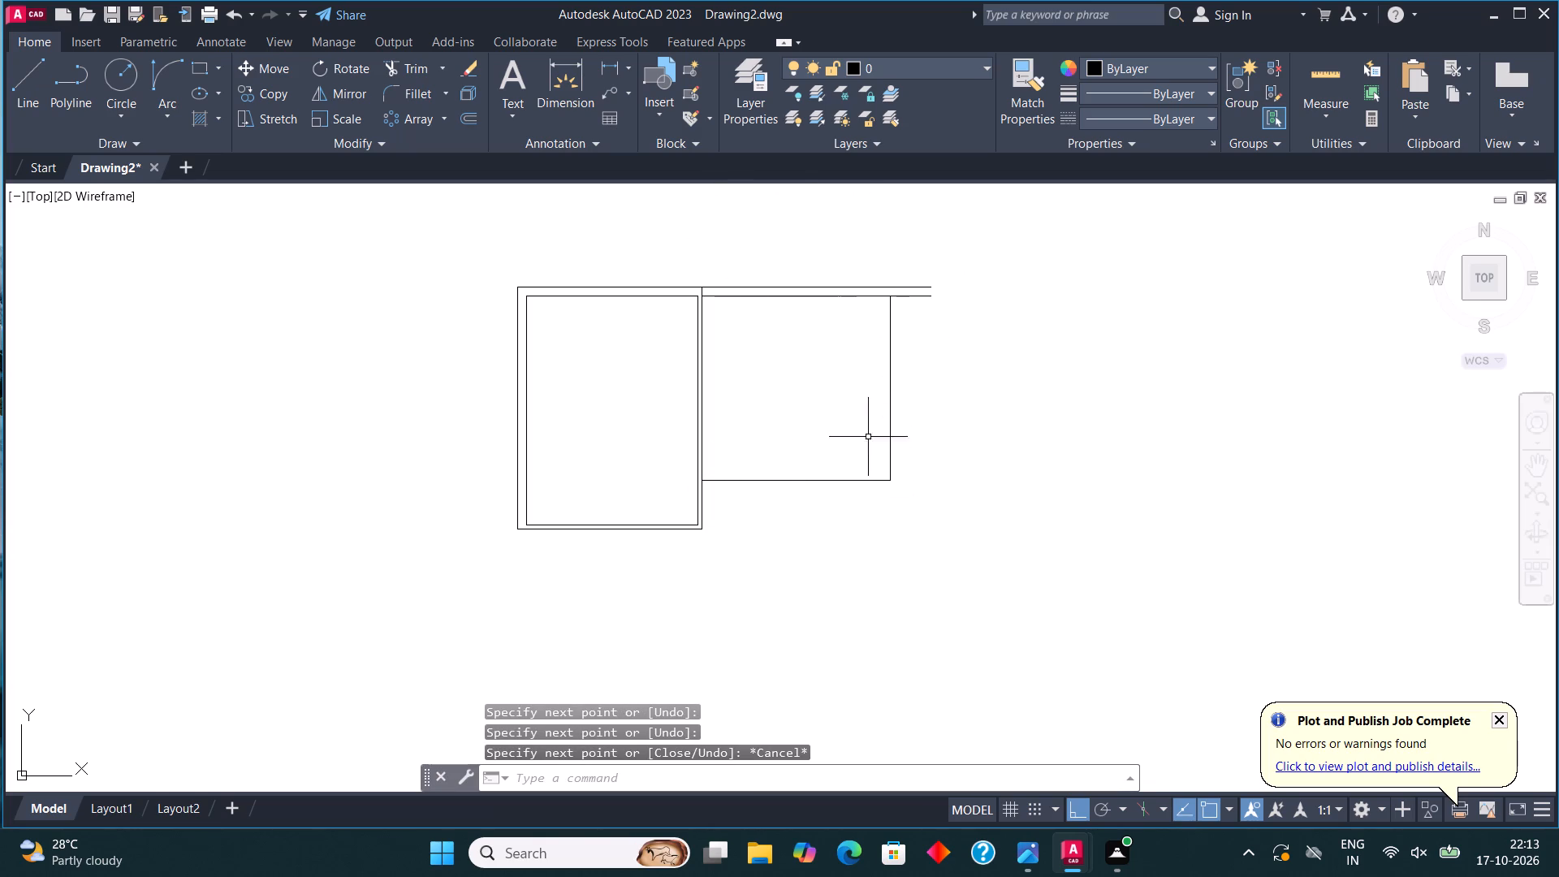
# Offset the second room's right vertical line outward by 9".
pyautogui.moveTo(931, 486); pyautogui.dragTo(923, 472)
pyautogui.click(864, 424)
pyautogui.click(461, 112)
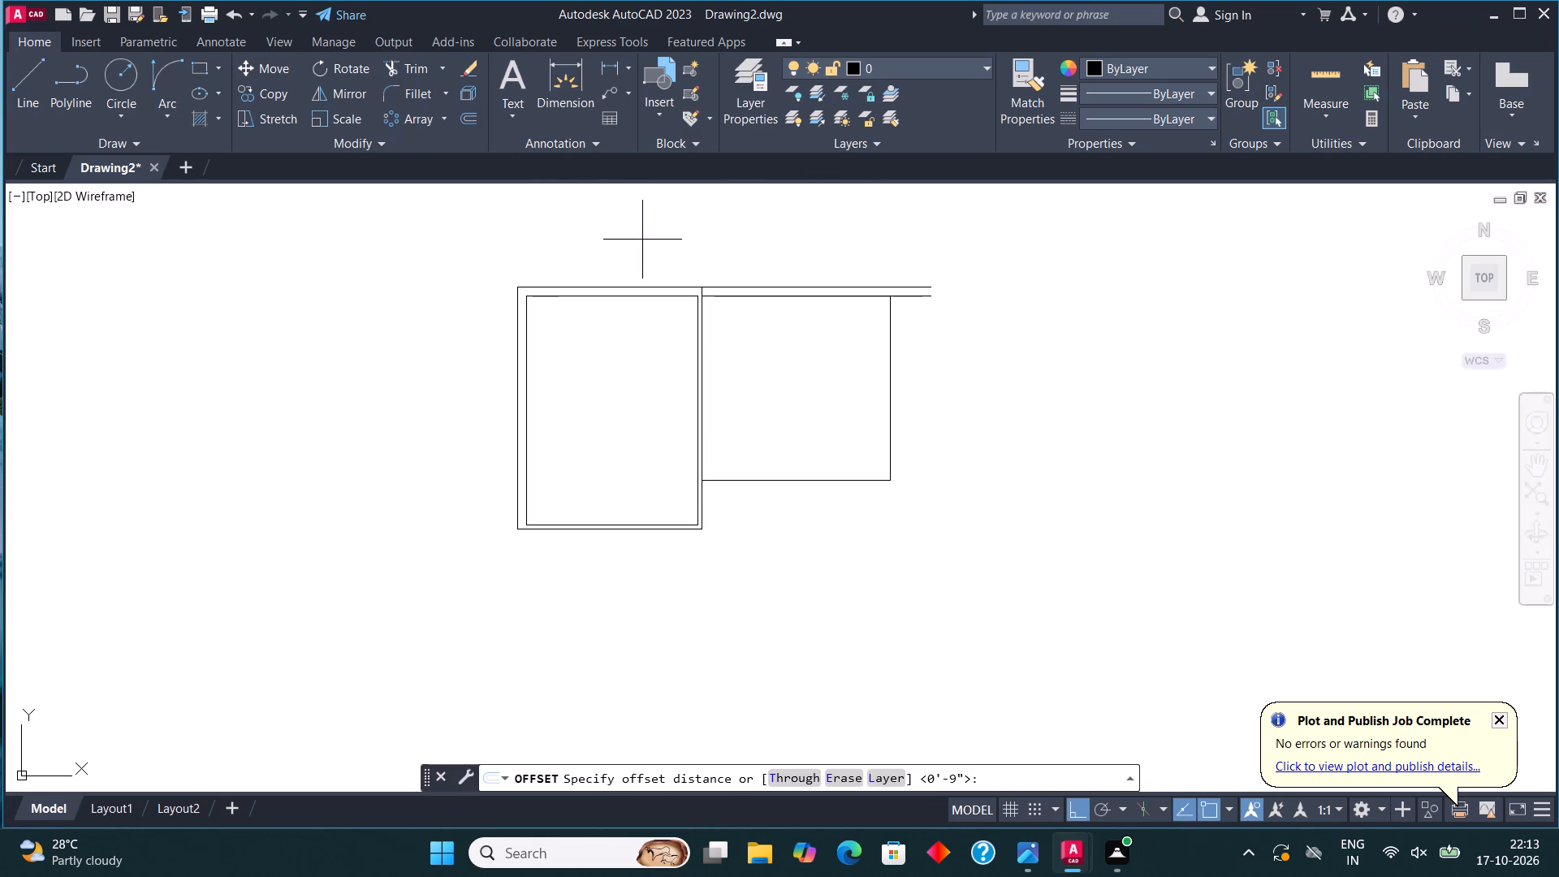
pyautogui.click(892, 391)
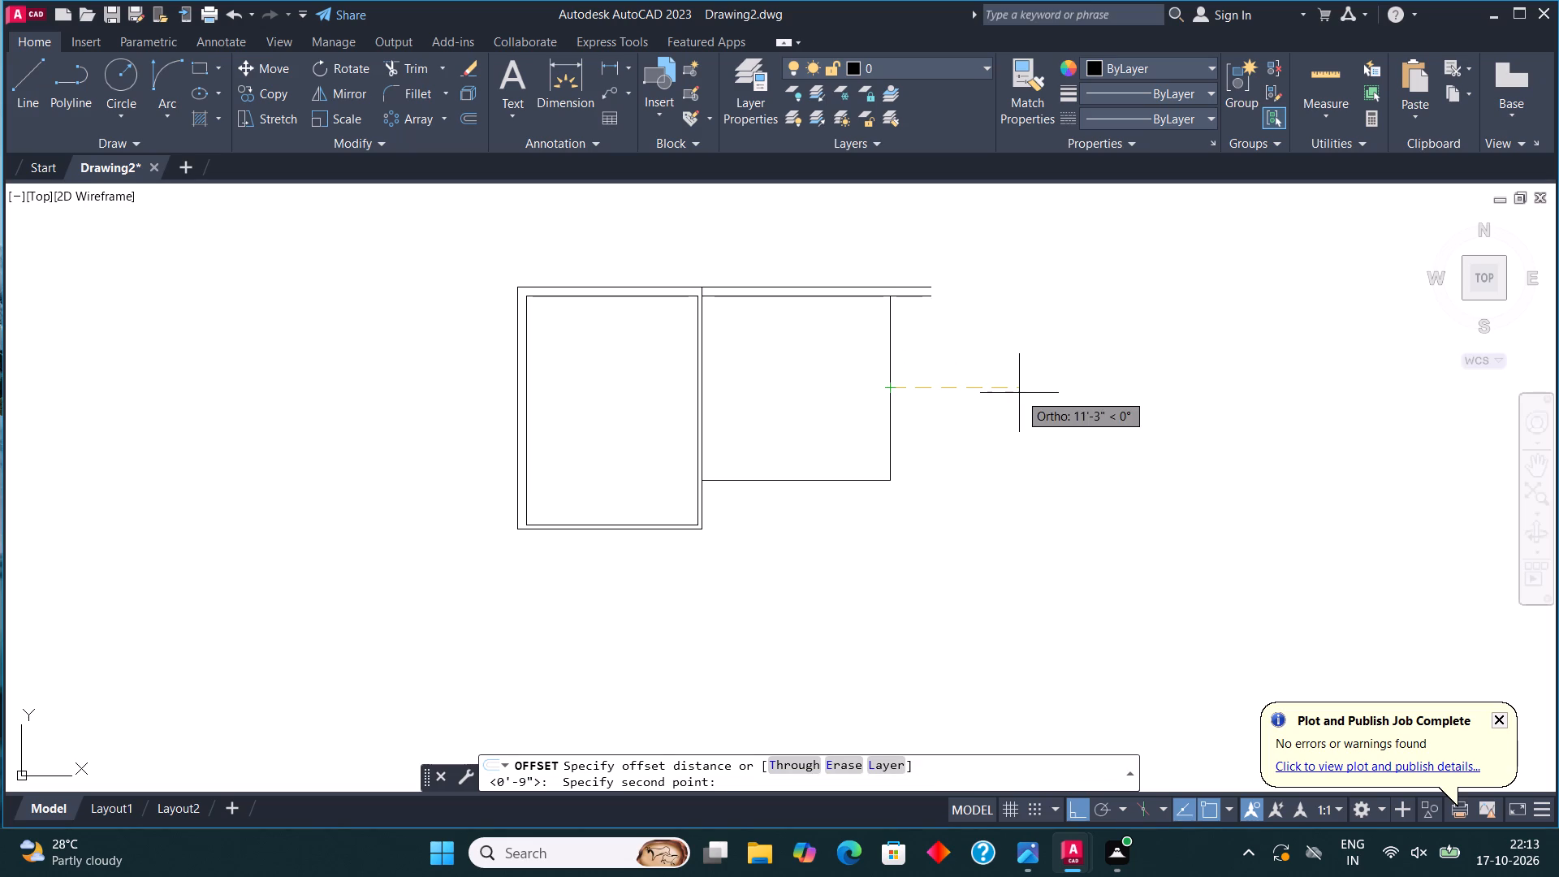
pyautogui.write('9"')
pyautogui.press('Return')
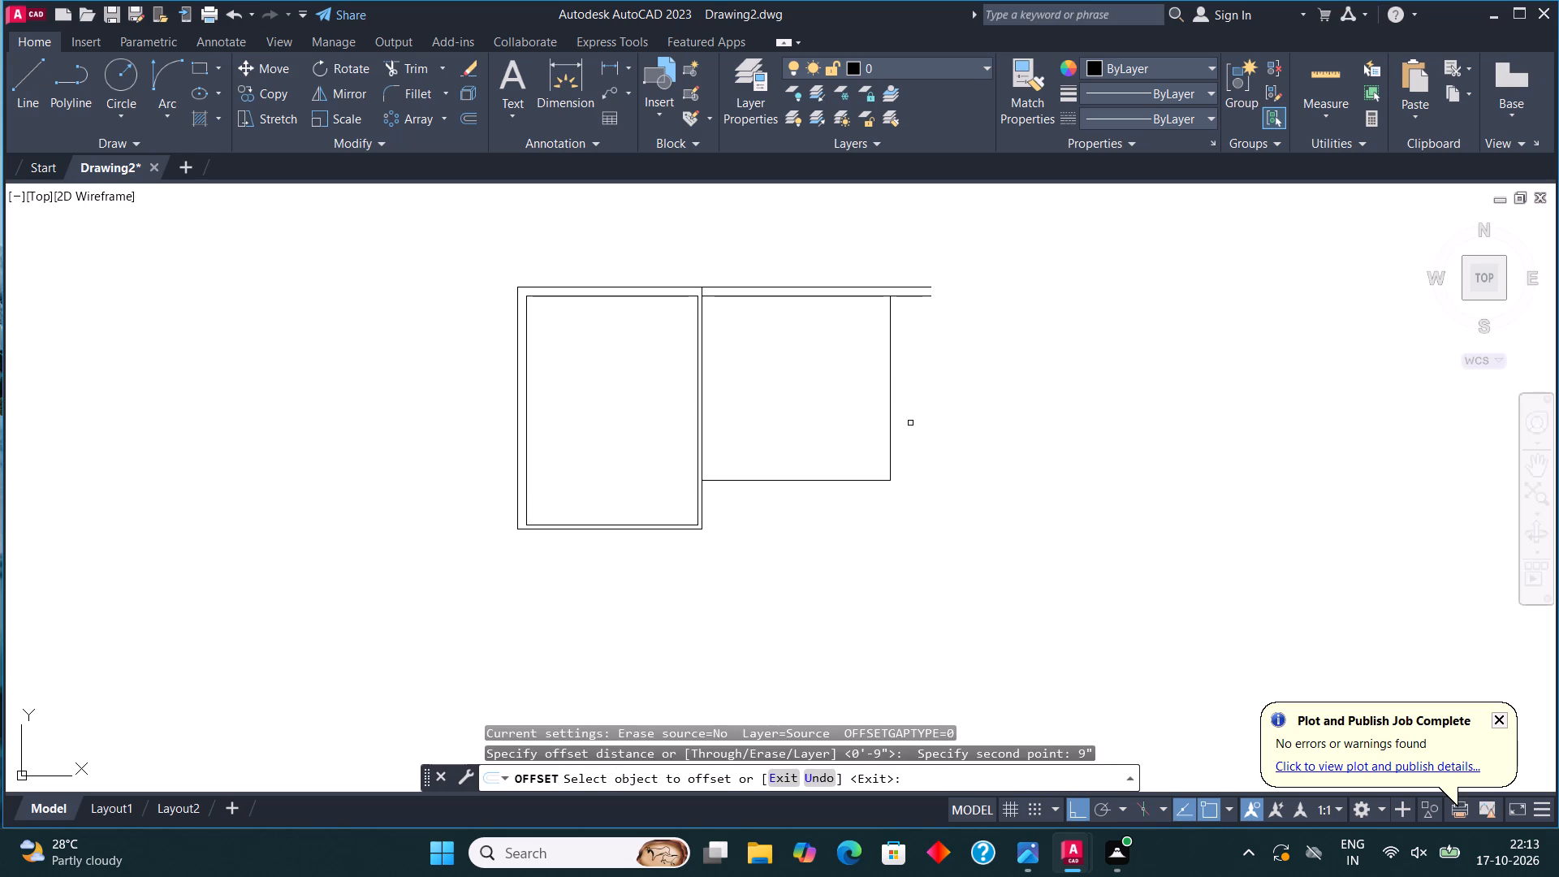
pyautogui.click(890, 391)
pyautogui.click(942, 403)
pyautogui.press('Escape')
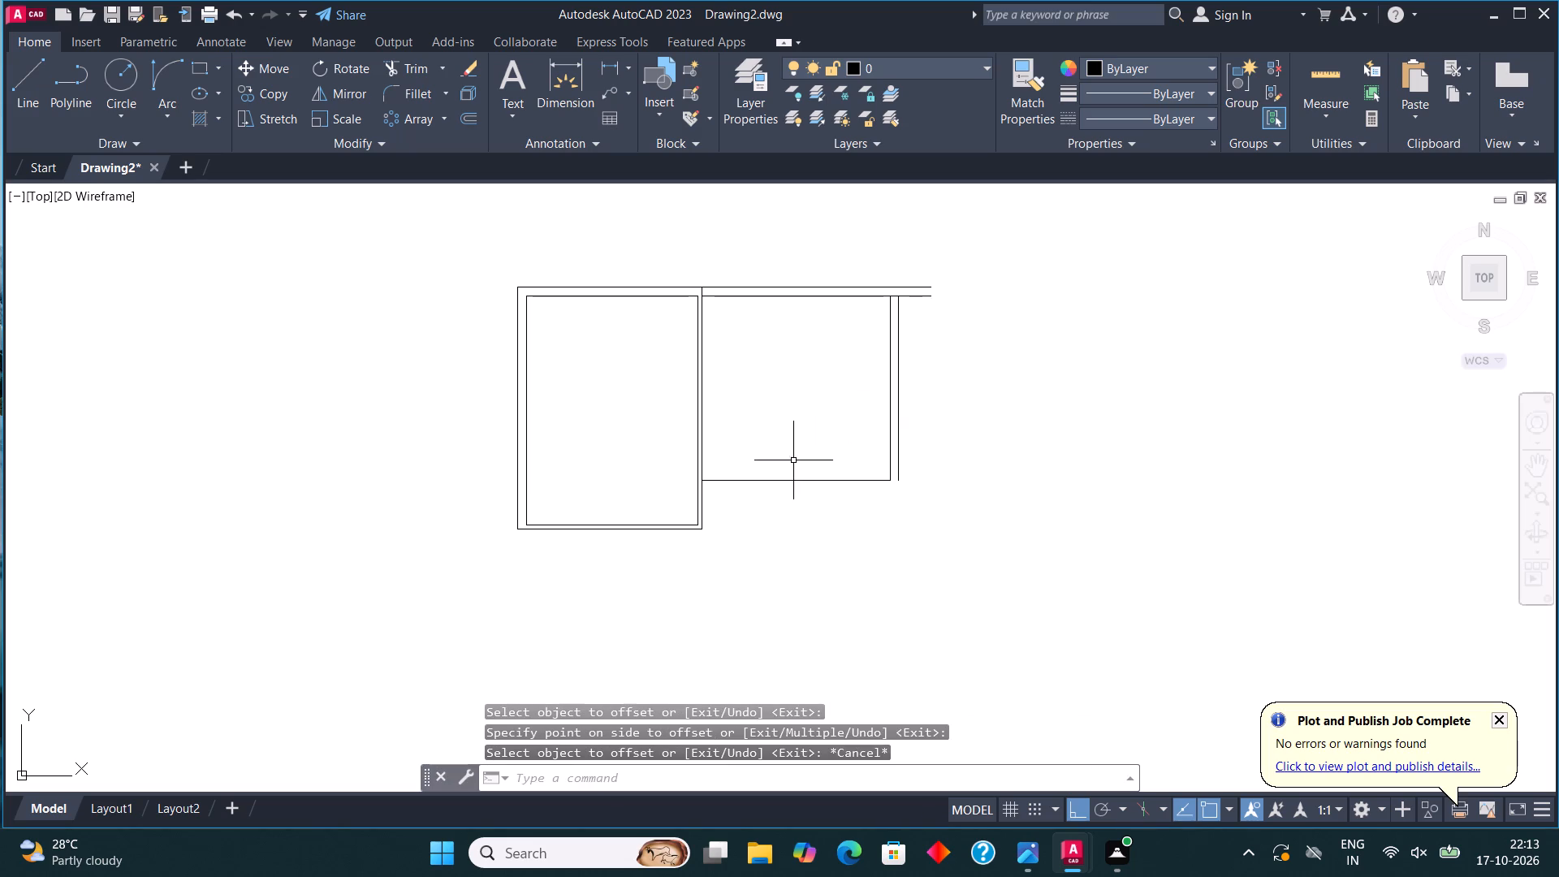
# Offset the second room's bottom line downward by 4.5".
pyautogui.moveTo(793, 460); pyautogui.dragTo(791, 487)
pyautogui.click(790, 503)
pyautogui.click(461, 117)
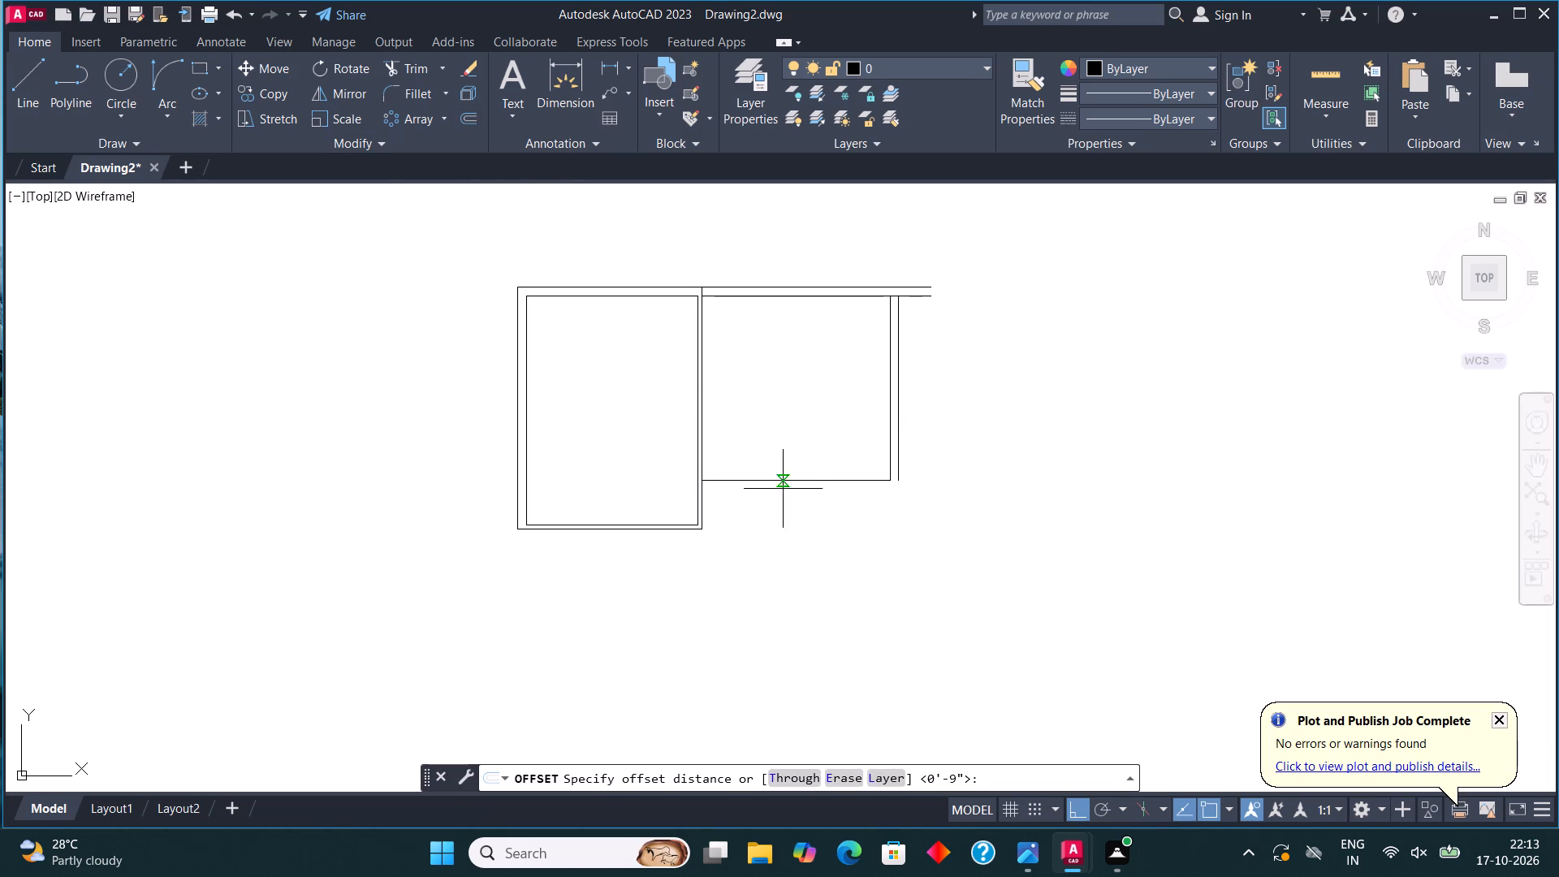
pyautogui.click(792, 478)
pyautogui.write('4.5"')
pyautogui.press('Return')
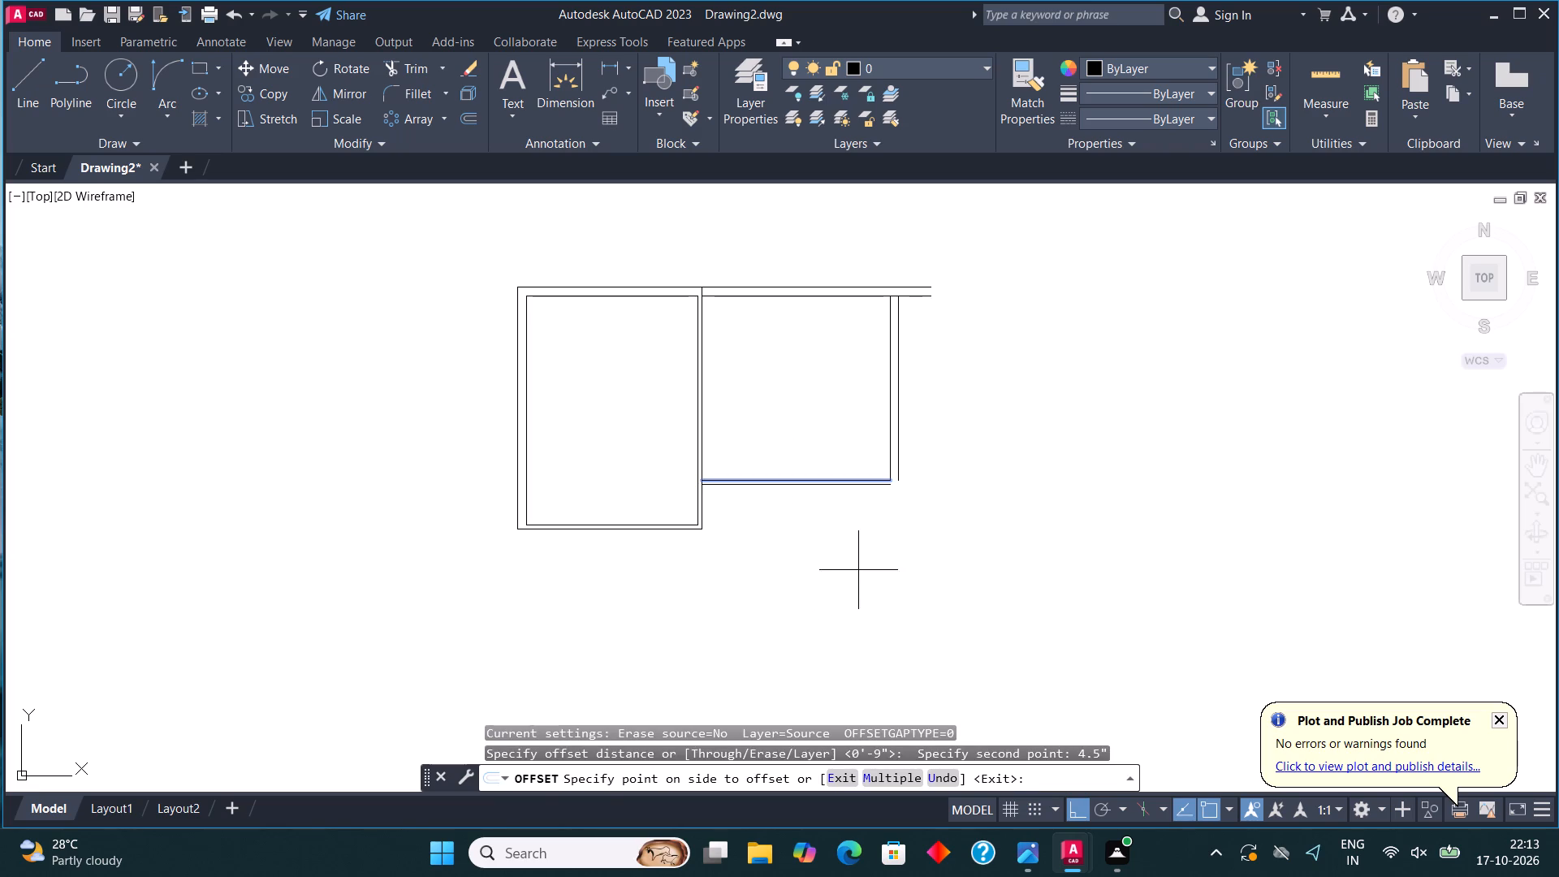
pyautogui.click(876, 572)
pyautogui.press('Escape')
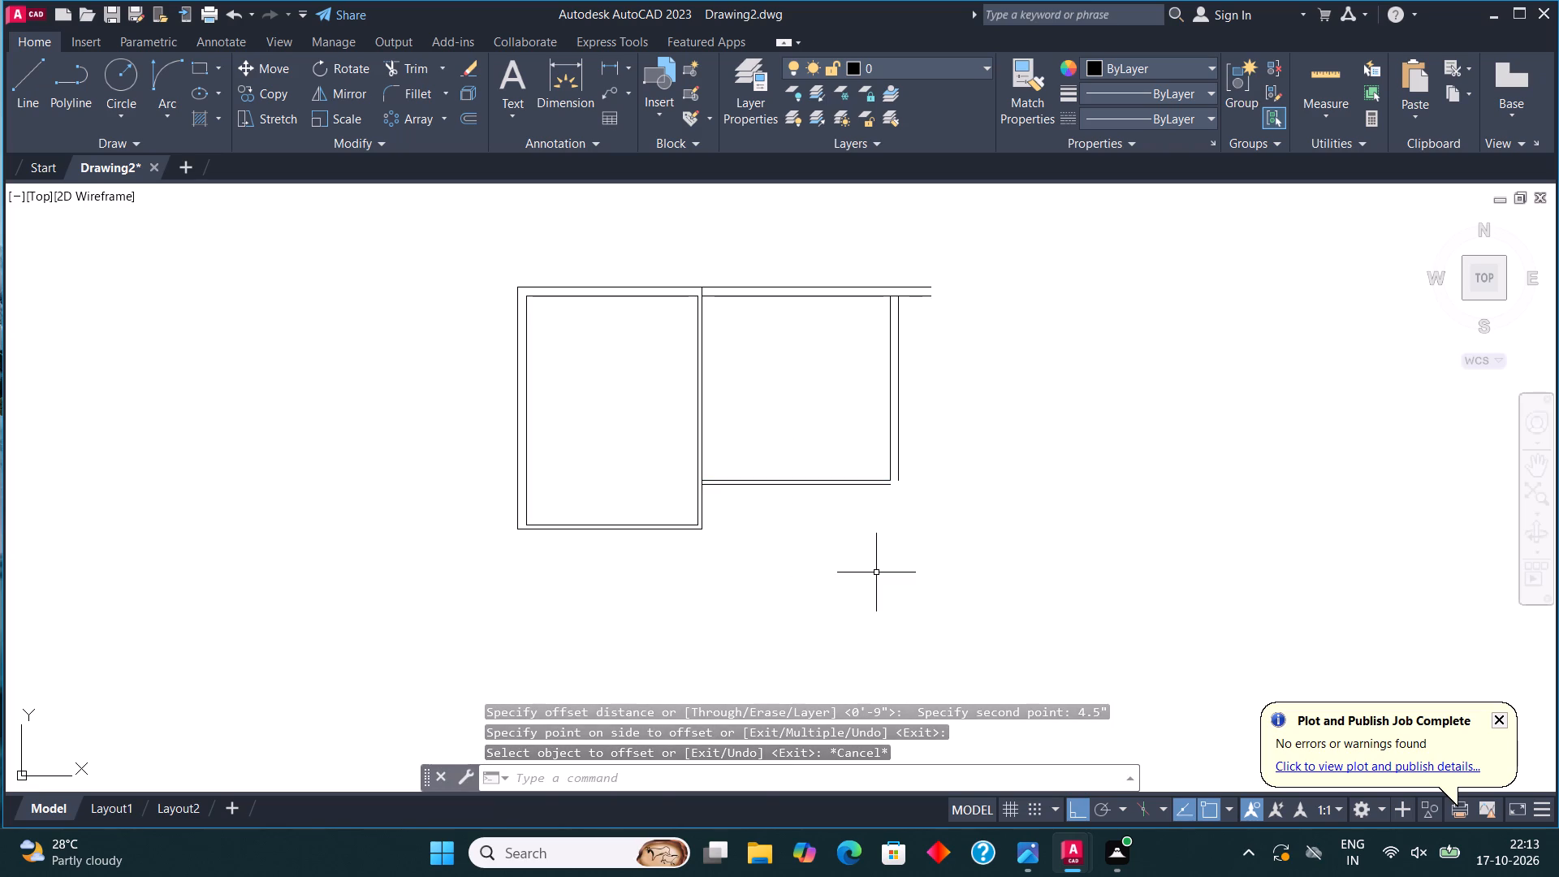
# Fillet the second room's outer wall lines into closed corners at its top-right and bottom-right.
pyautogui.click(413, 92)
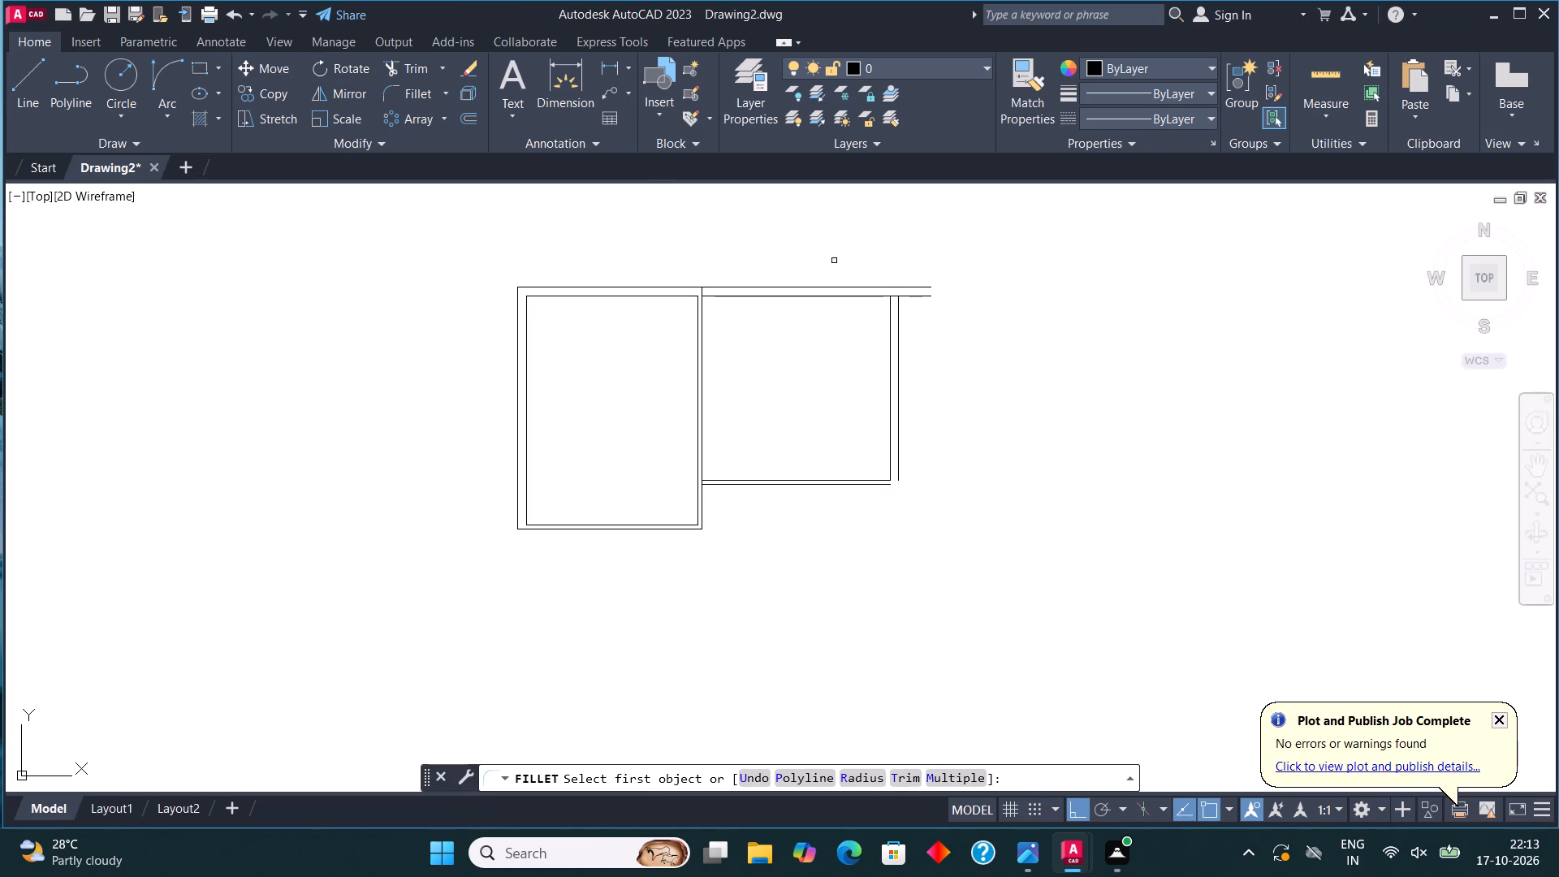
pyautogui.click(886, 283)
pyautogui.click(890, 288)
pyautogui.click(899, 320)
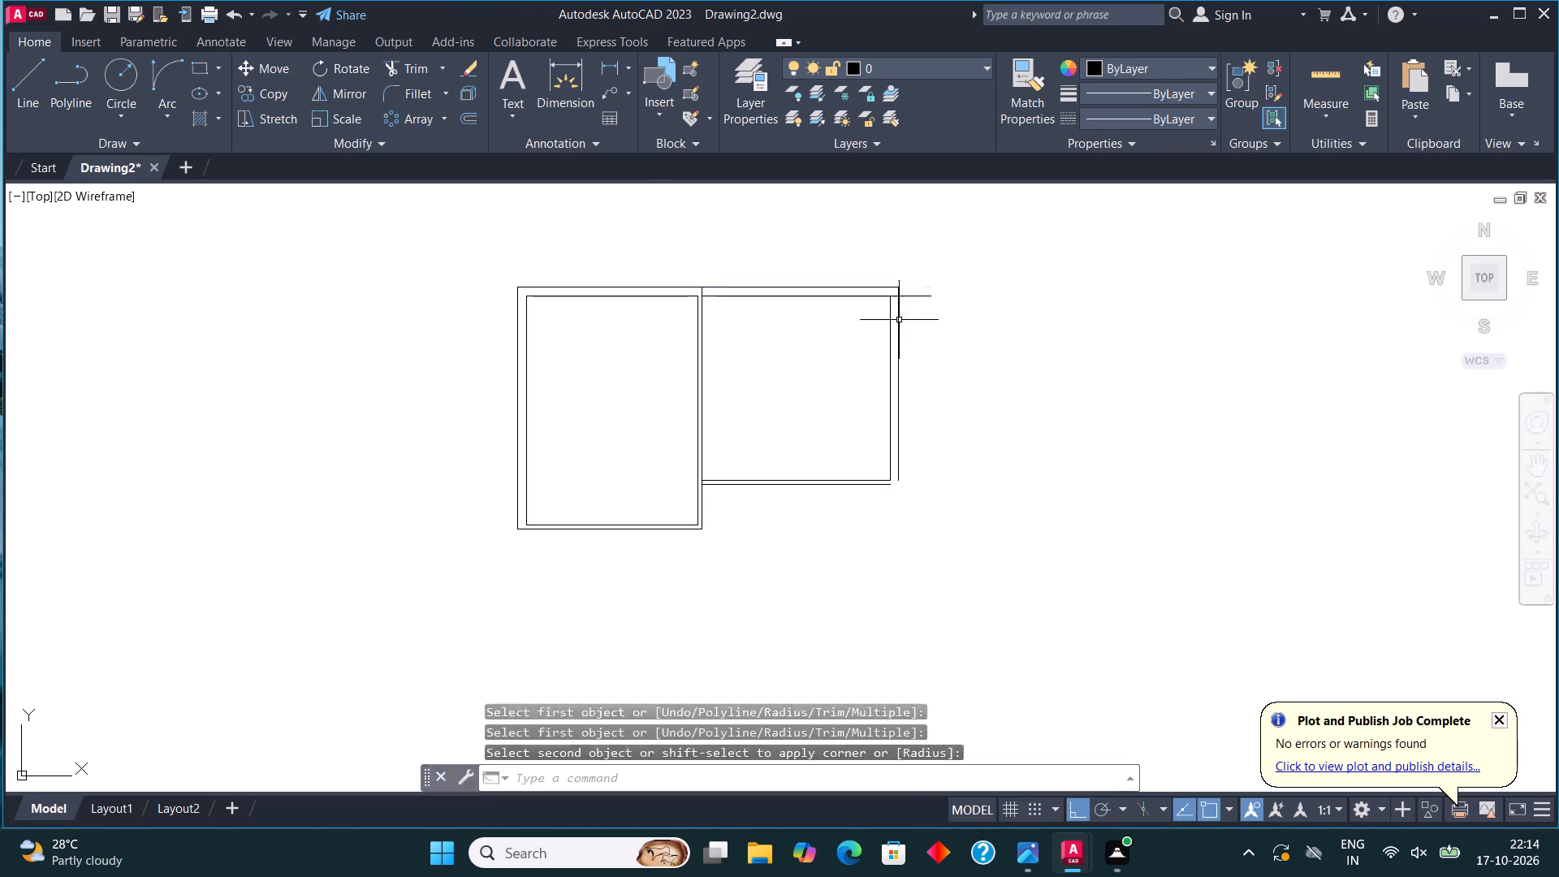
pyautogui.click(417, 101)
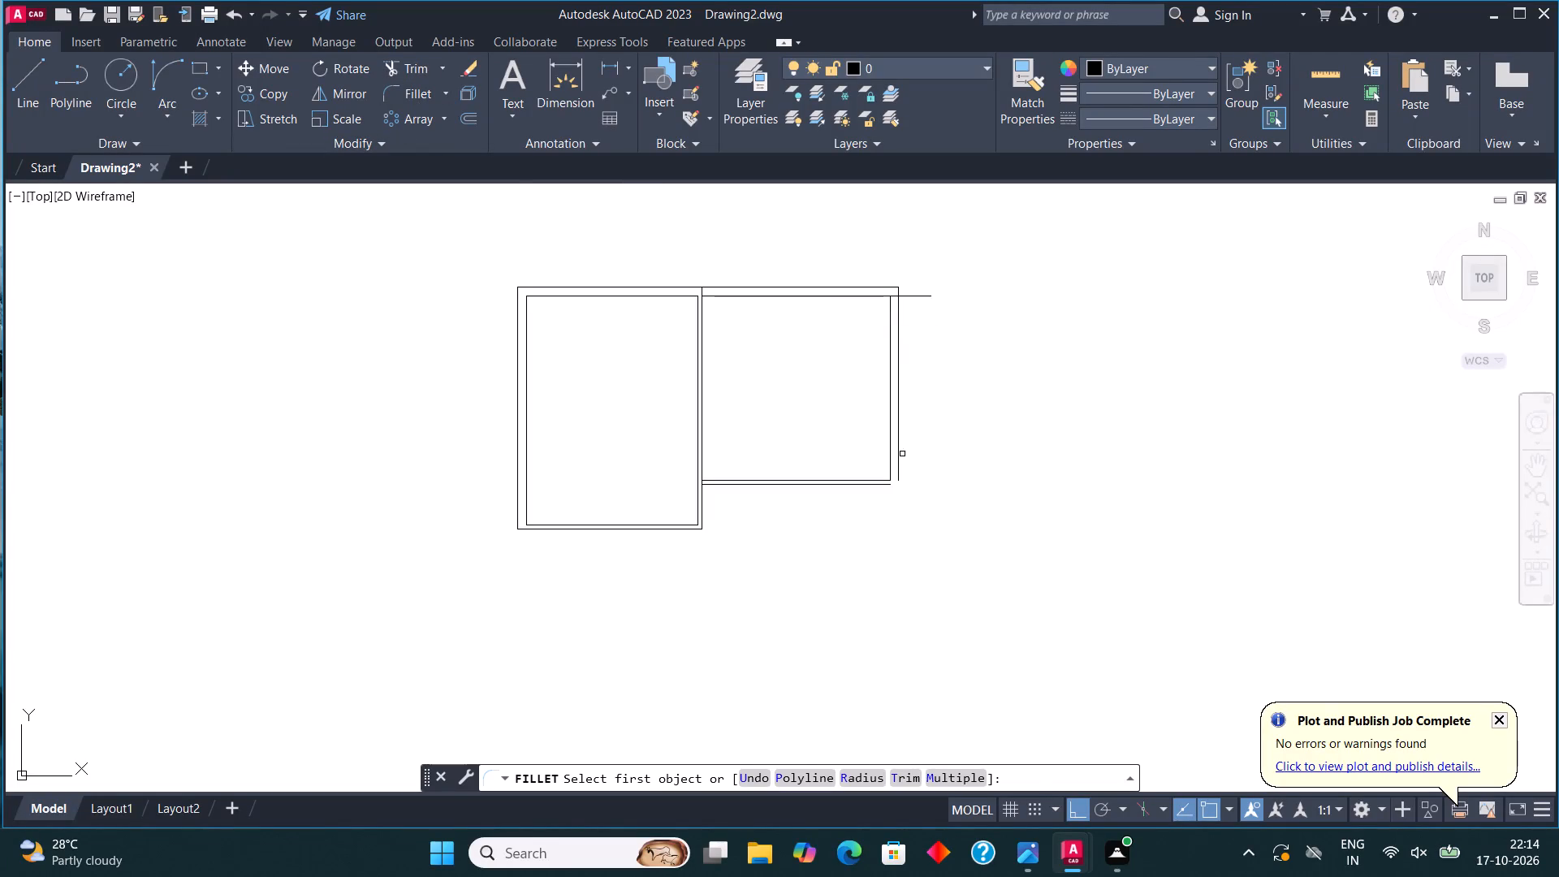
pyautogui.click(900, 451)
pyautogui.click(872, 483)
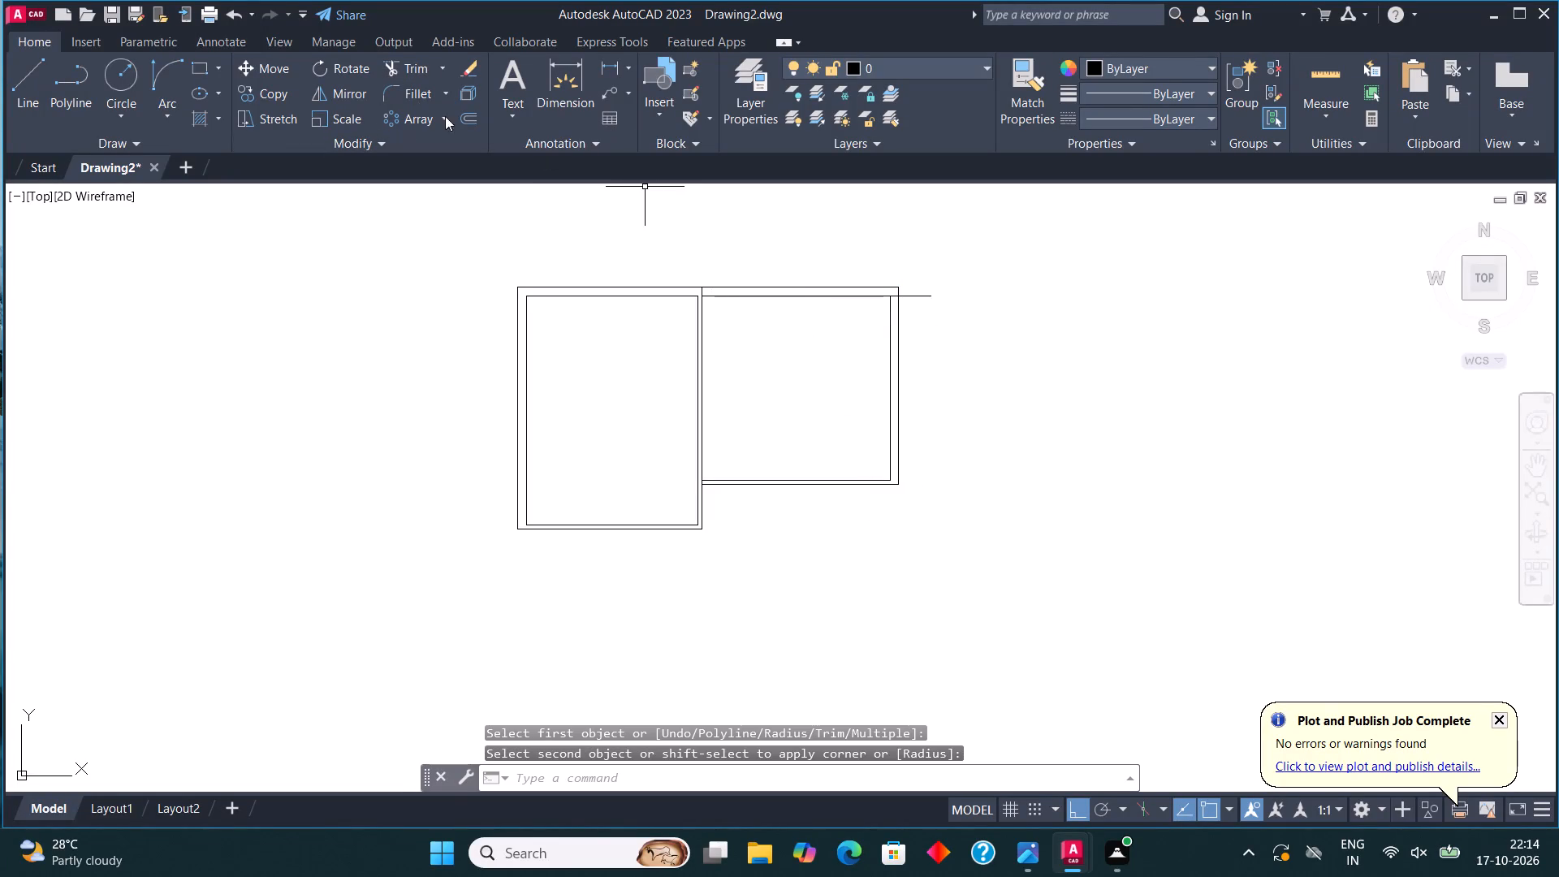
# Trim the line ends overhanging the inner and outer wall faces at the second room's top-right corner.
pyautogui.click(403, 67)
pyautogui.click(900, 272)
pyautogui.click(908, 343)
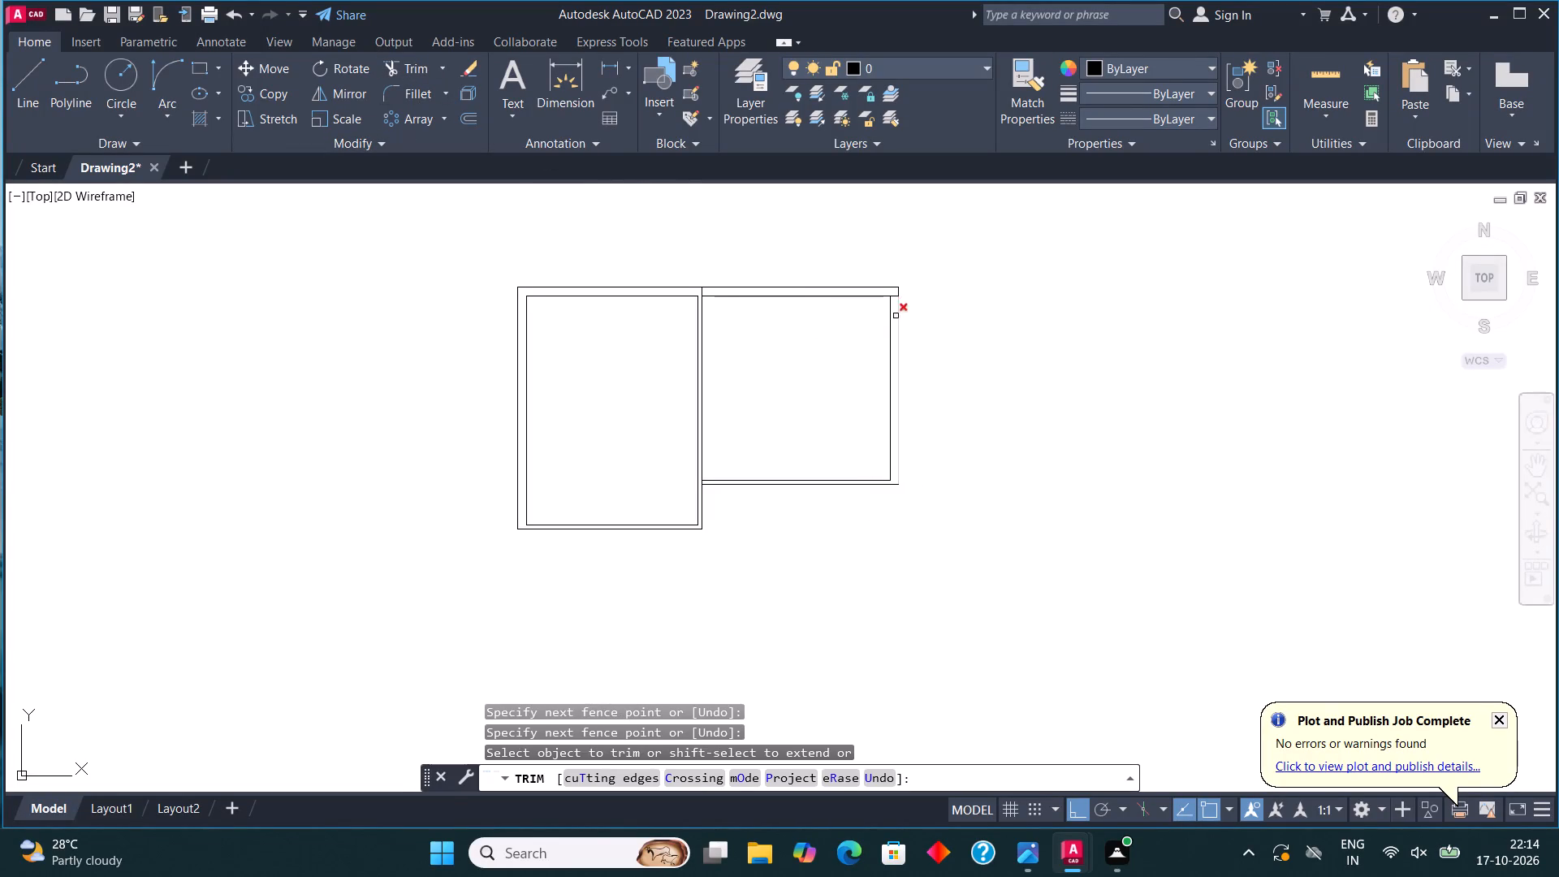
pyautogui.click(895, 298)
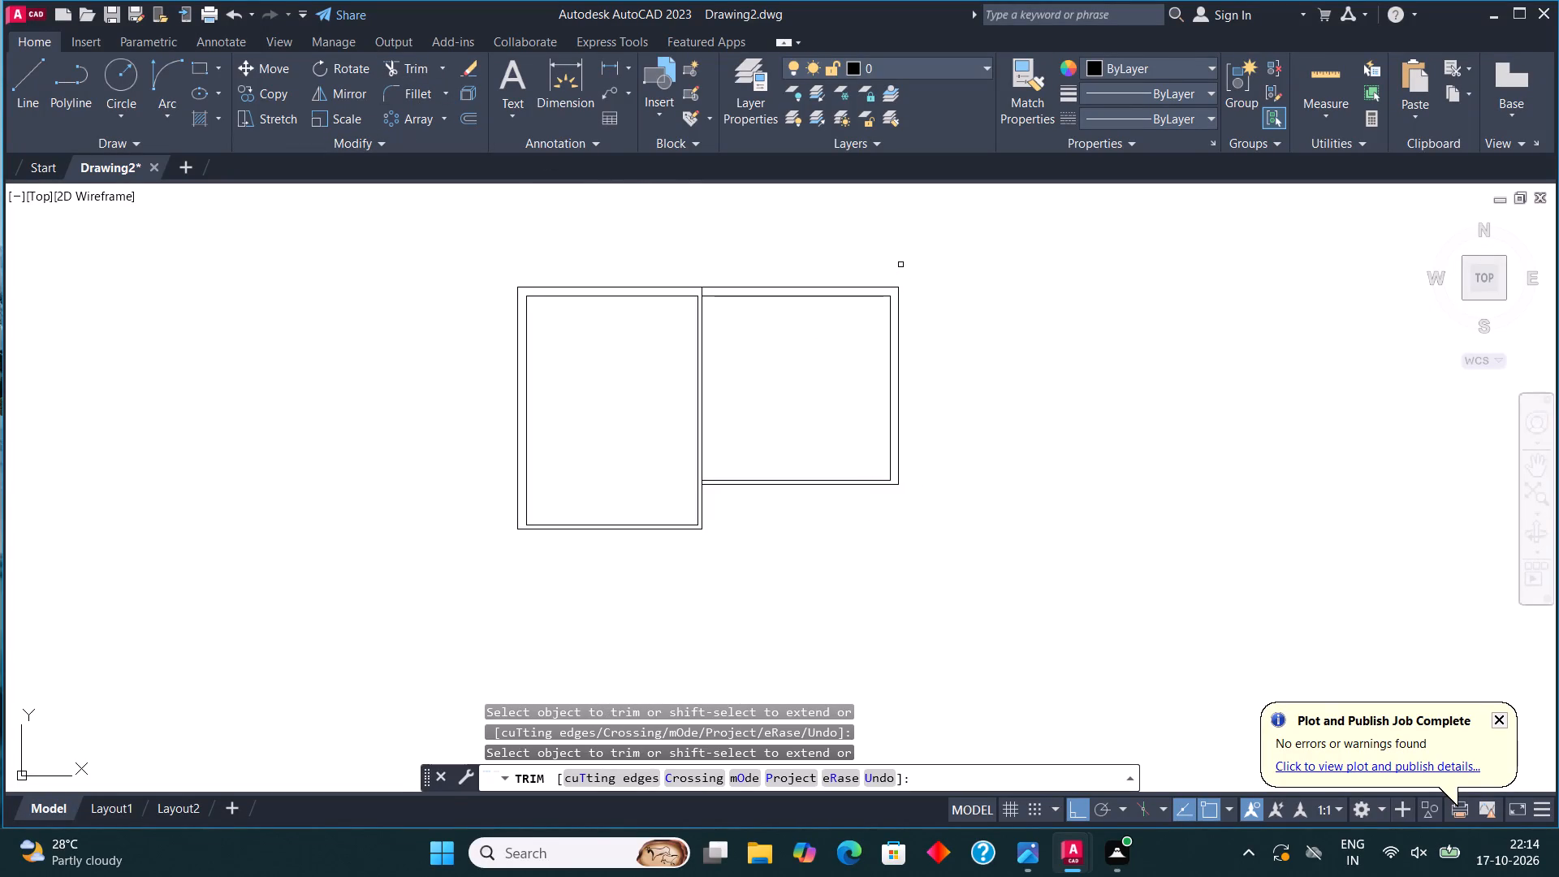
pyautogui.scroll(-2, 844, 325)
pyautogui.moveTo(887, 384); pyautogui.dragTo(923, 408, button='middle')
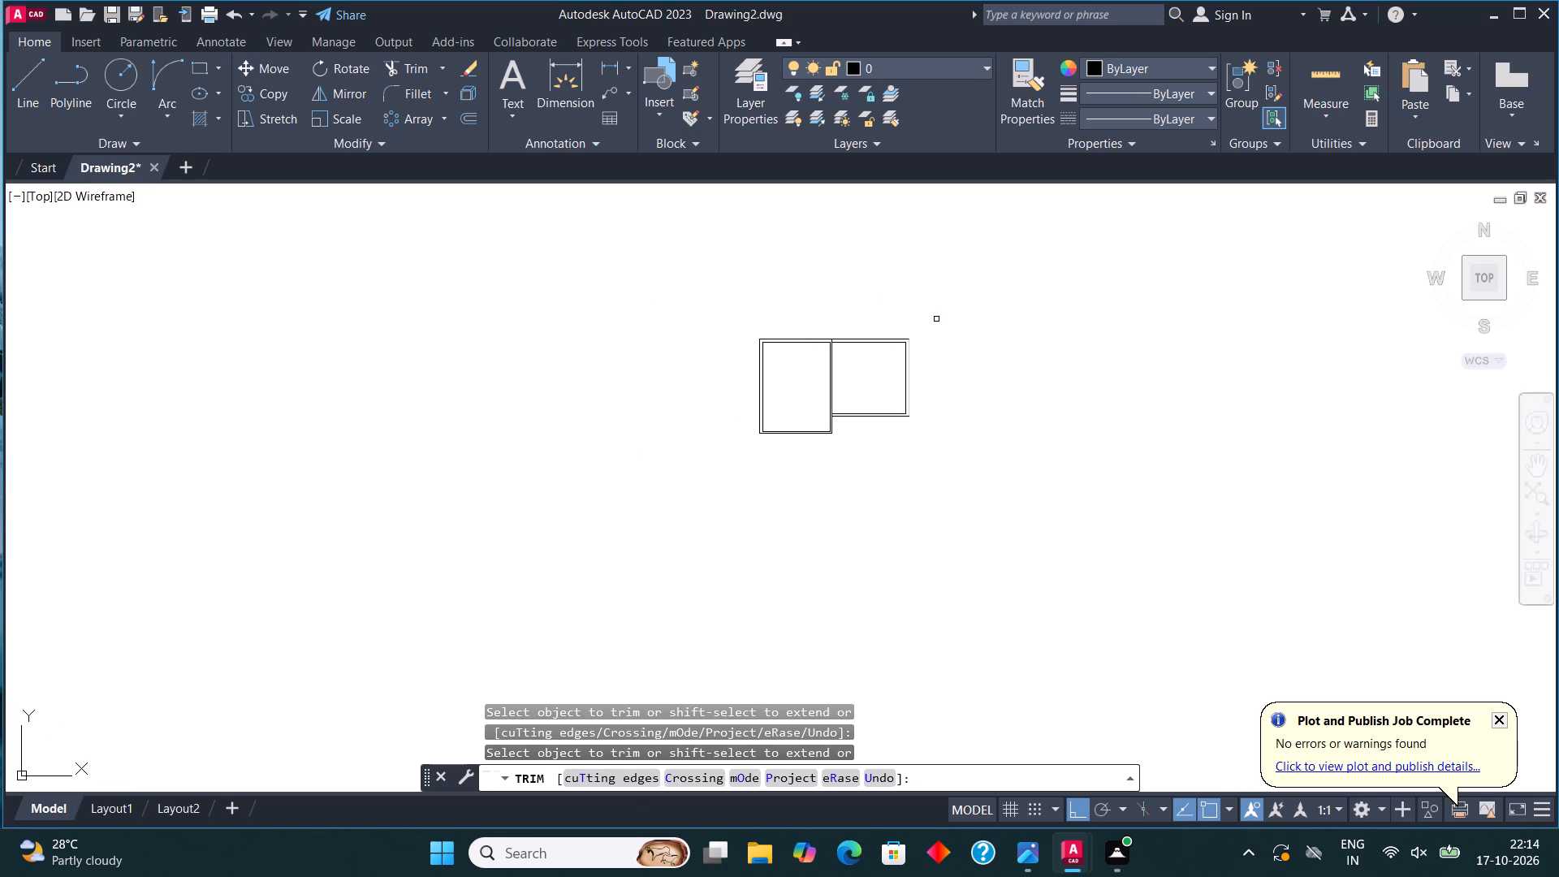
pyautogui.press('Escape')
# Draw two parallel vertical lines downward from the second room's outer and inner bottom-right wall corners.
pyautogui.moveTo(814, 475); pyautogui.dragTo(822, 435, button='middle')
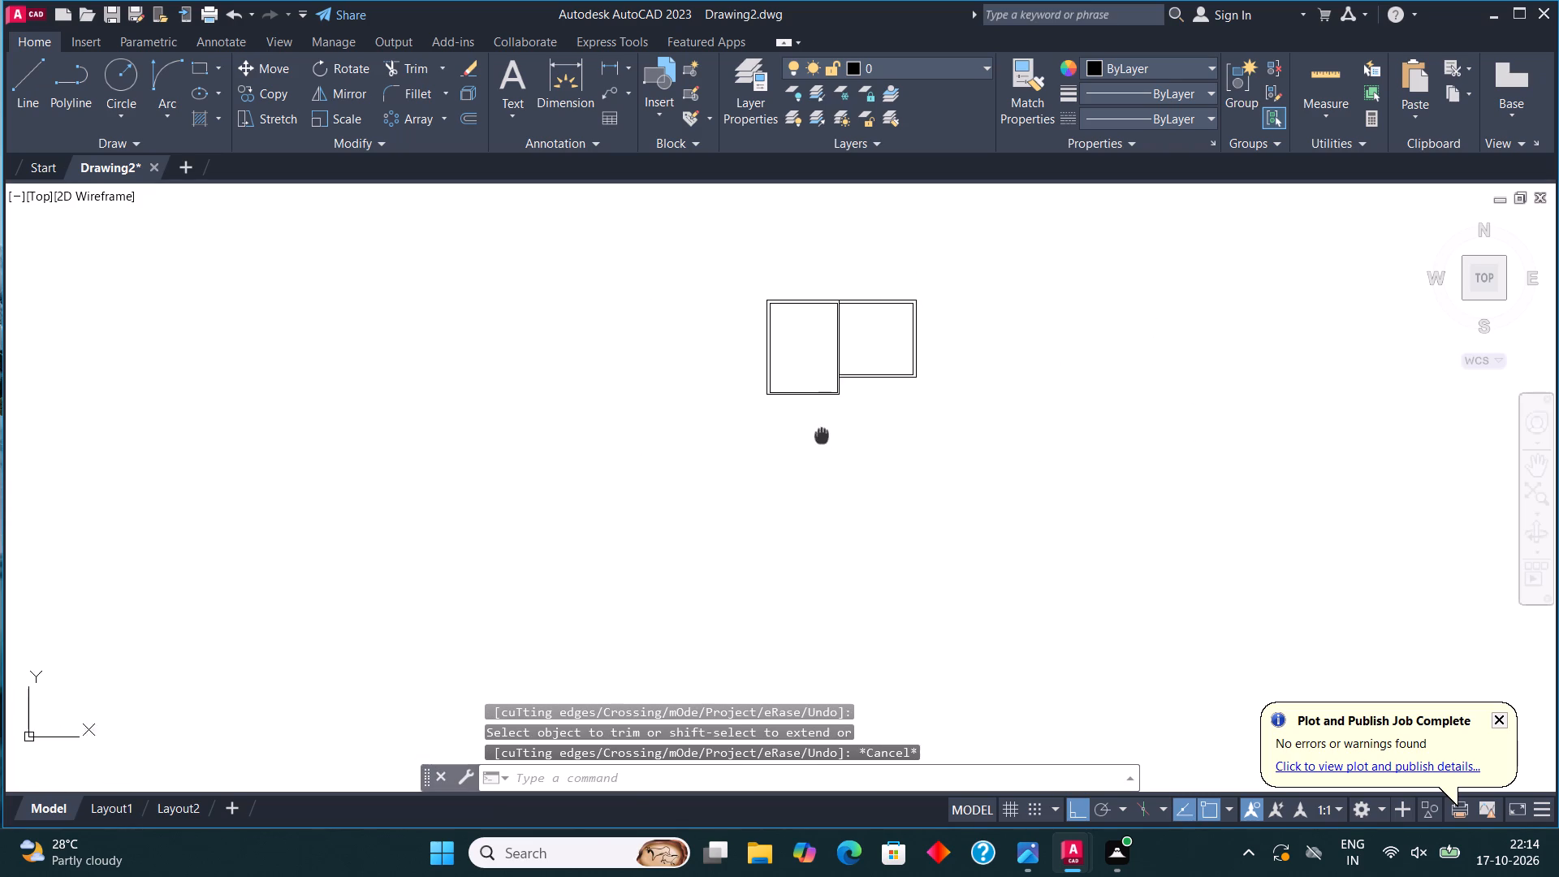
pyautogui.click(24, 86)
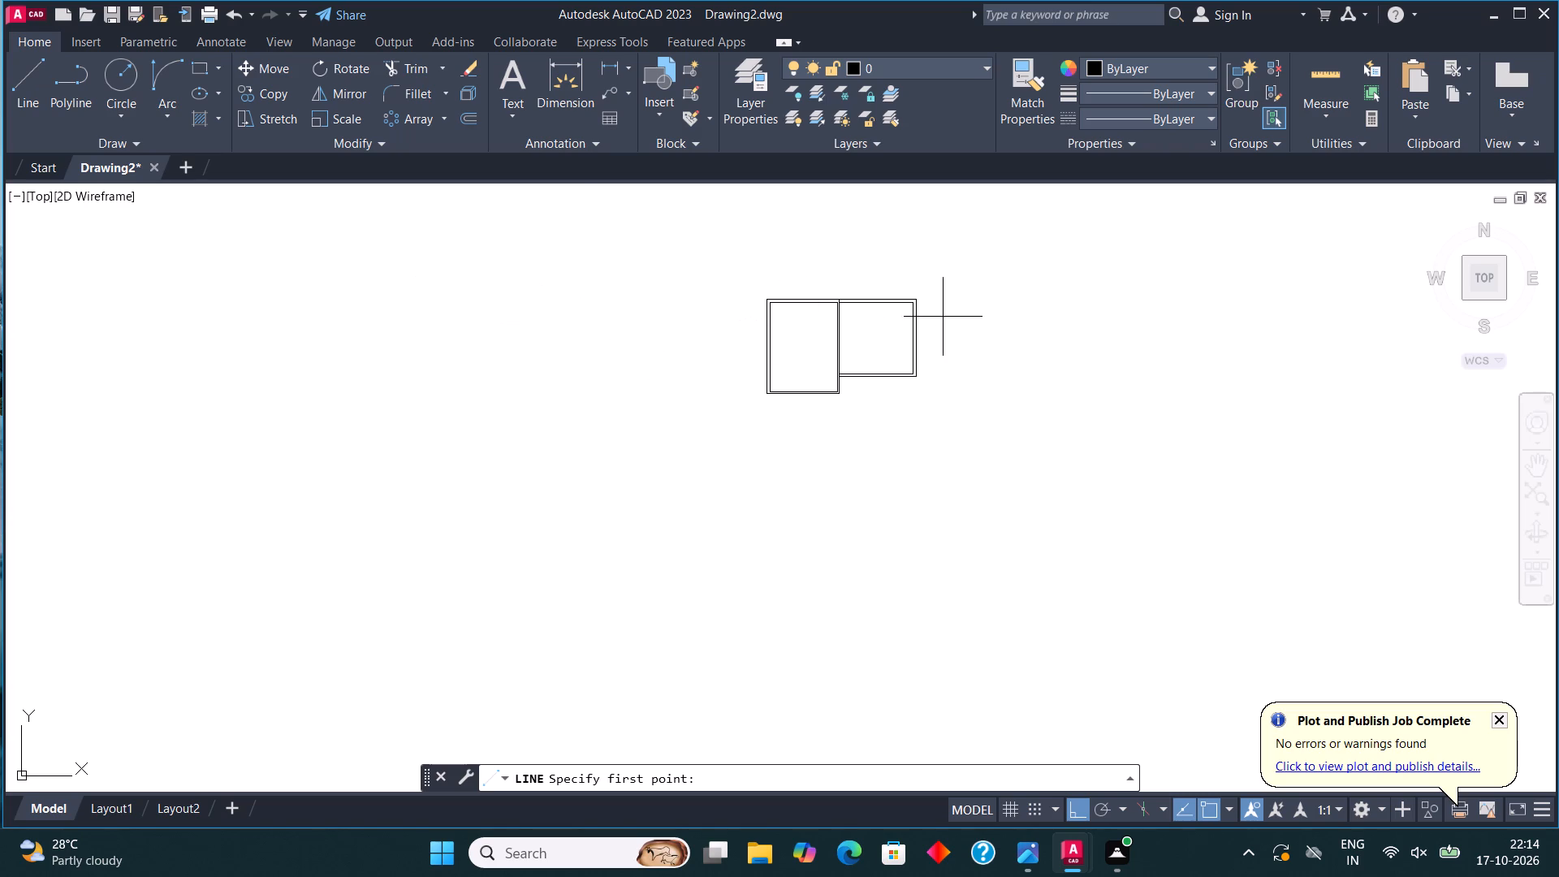
pyautogui.scroll(2, 886, 378)
pyautogui.click(970, 377)
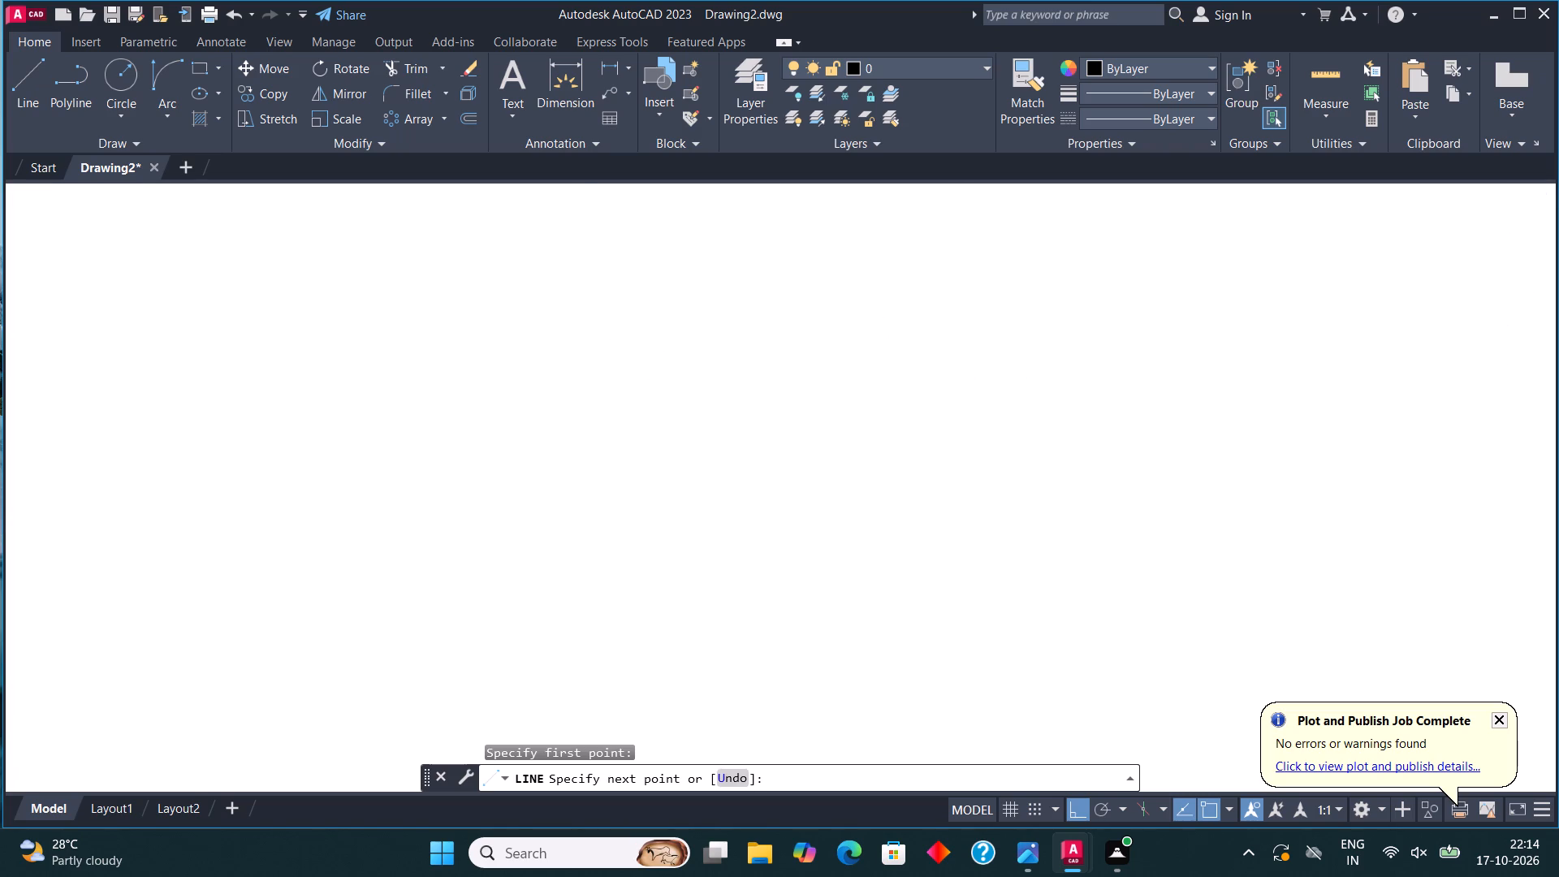
pyautogui.click(978, 596)
pyautogui.press('Escape')
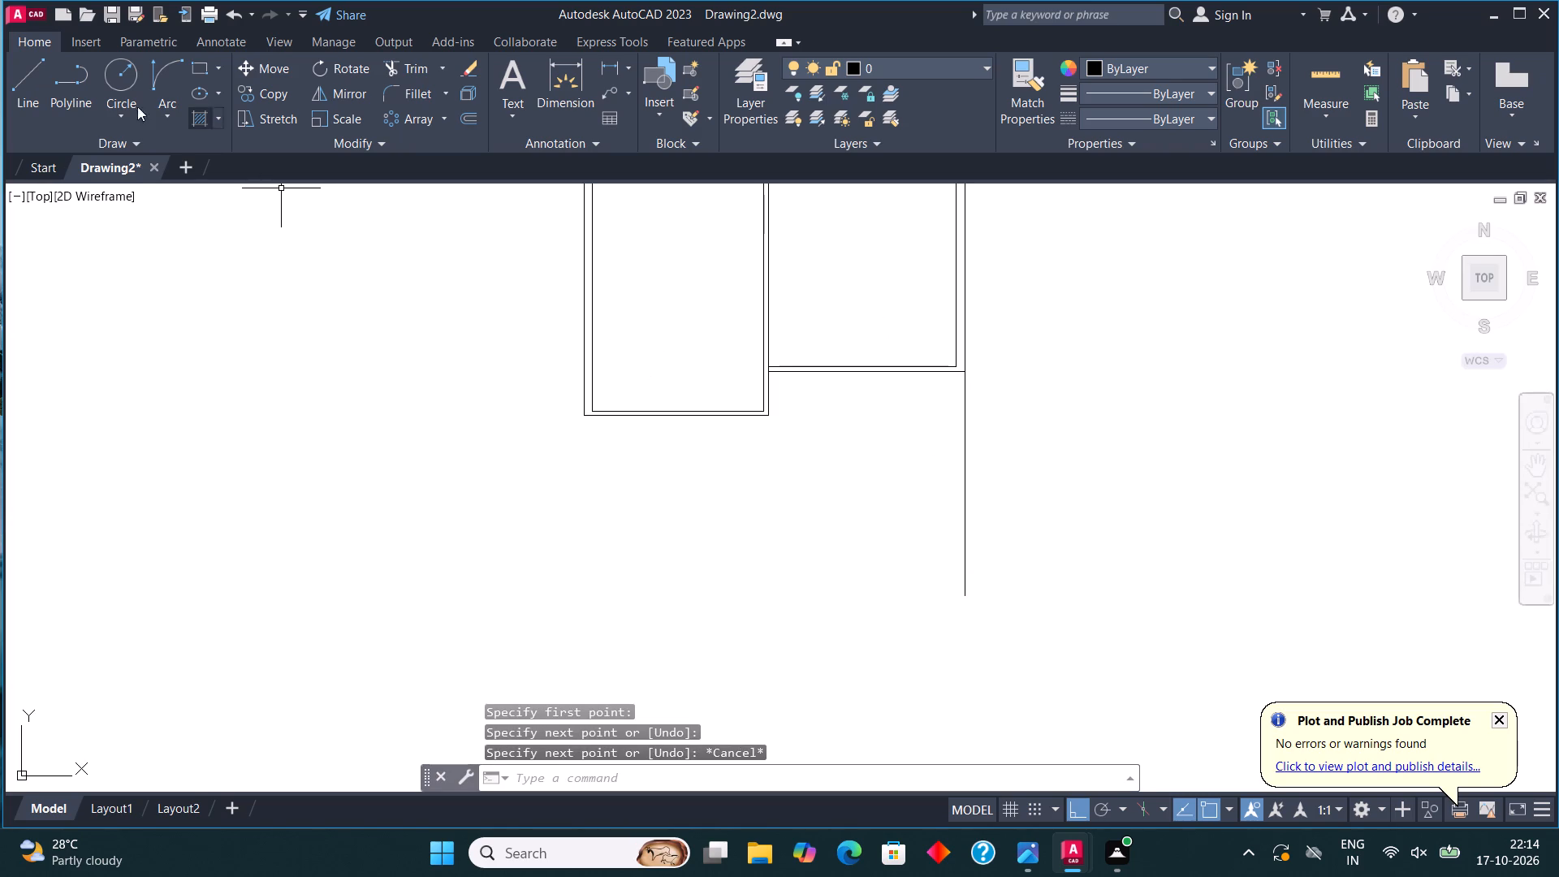
pyautogui.click(11, 92)
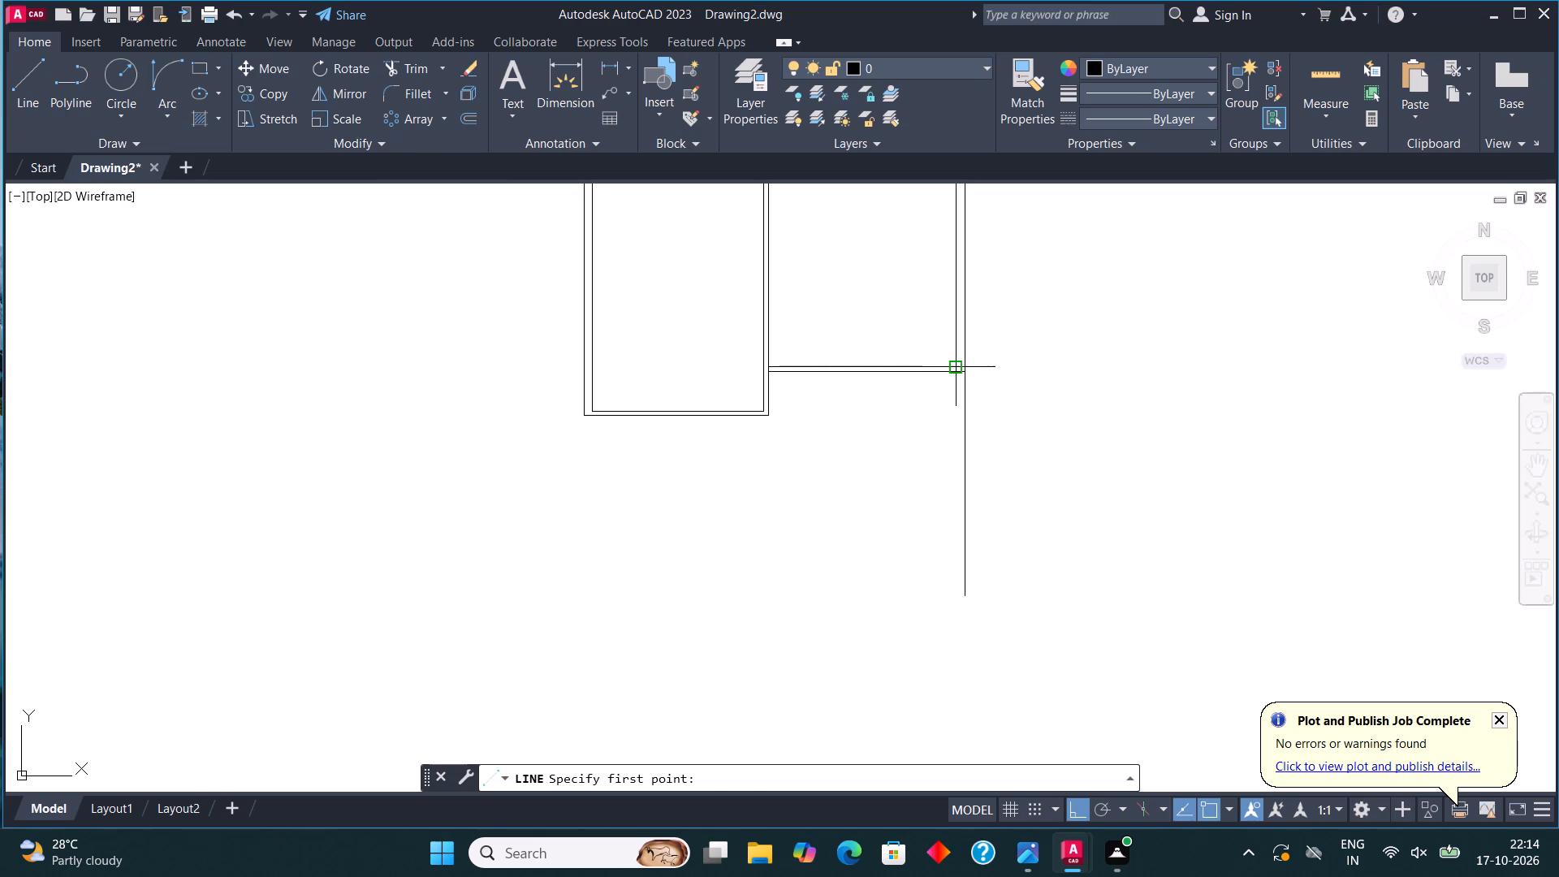
pyautogui.click(952, 363)
pyautogui.click(950, 574)
pyautogui.press('Escape')
# Draw a line about 33'-6" down from the first room's outer bottom-left corner, continuing with a short segment to the right.
pyautogui.moveTo(914, 422); pyautogui.dragTo(929, 321, button='middle')
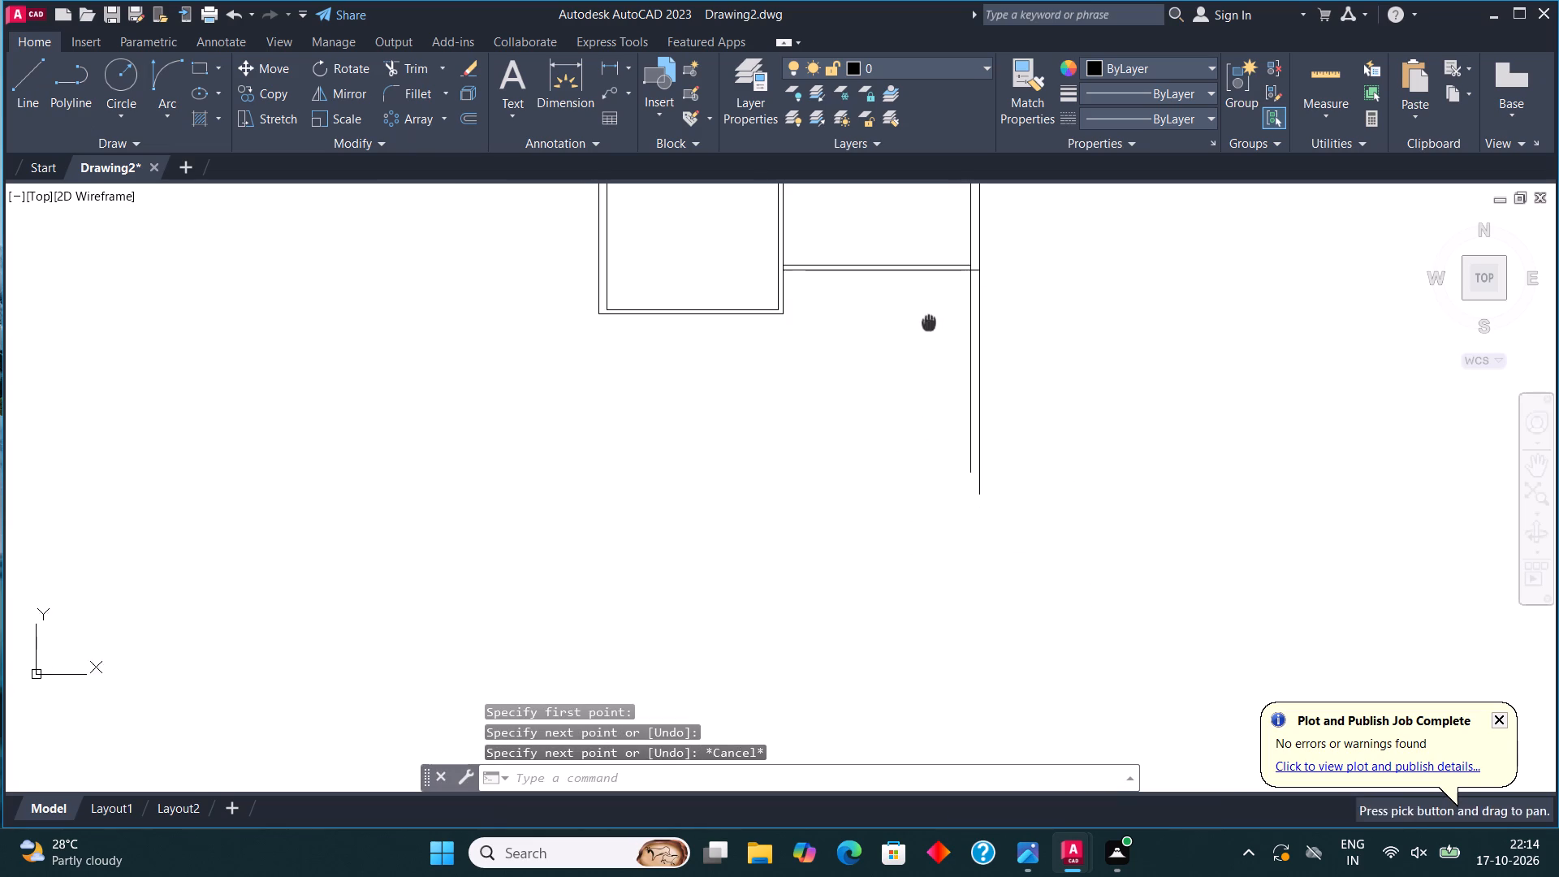
pyautogui.click(28, 98)
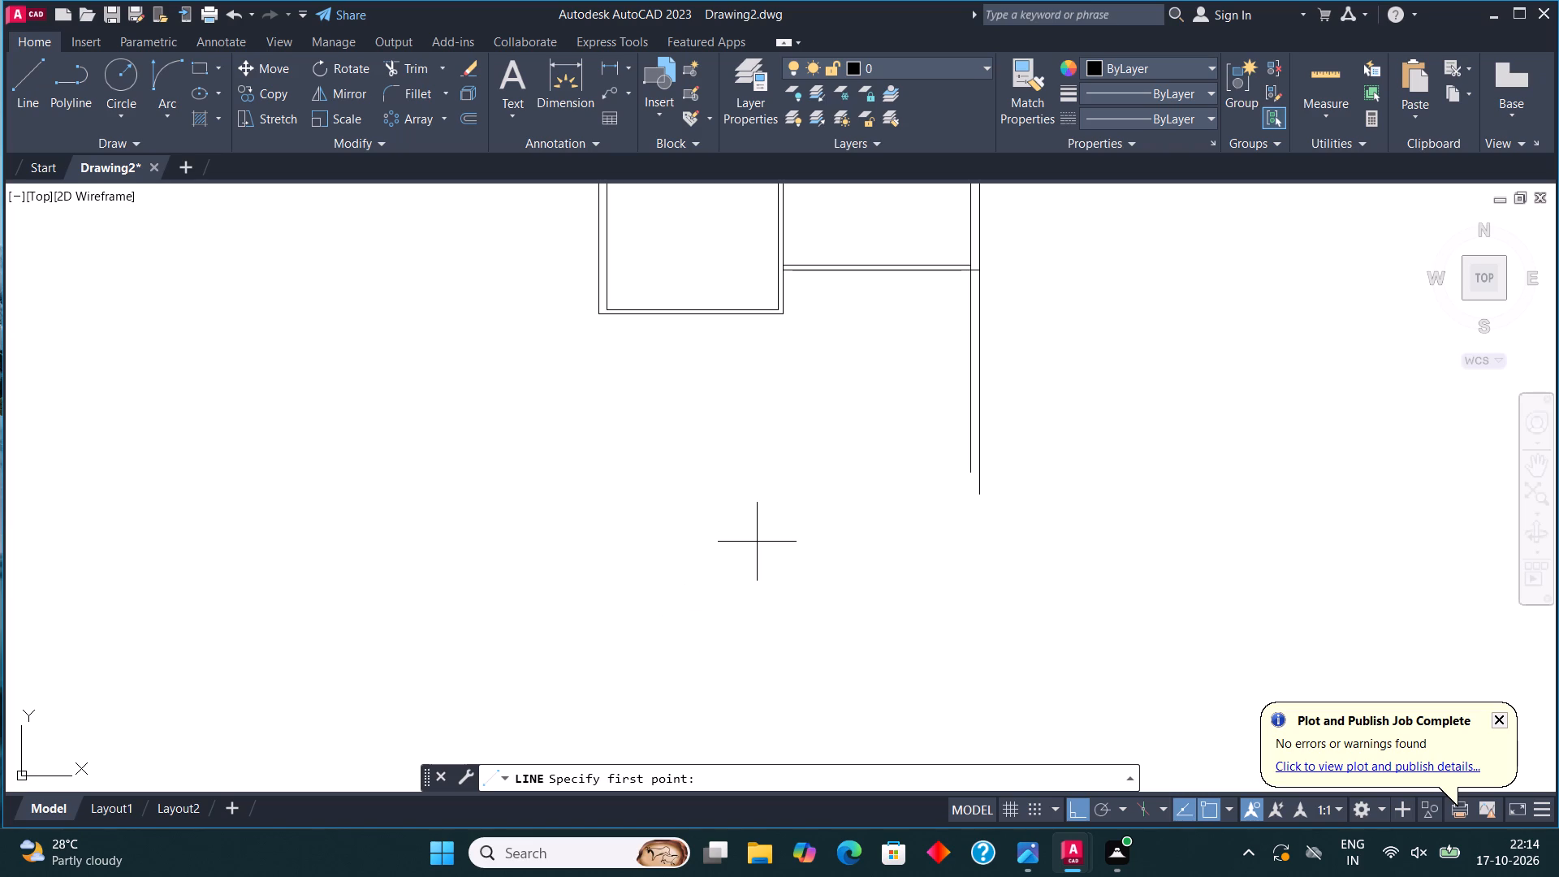
pyautogui.click(598, 311)
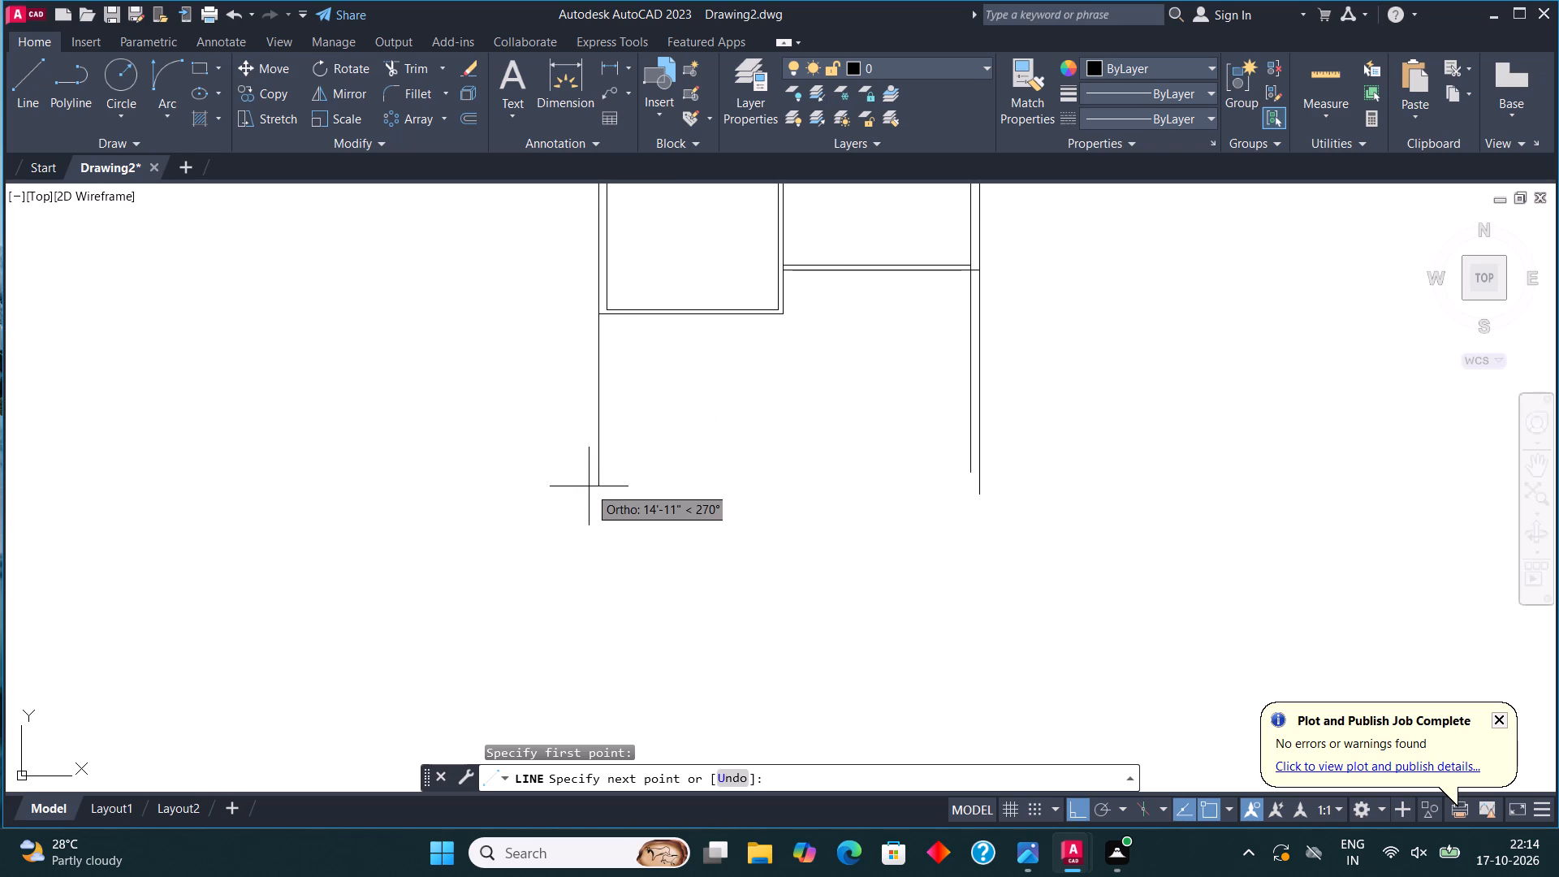
pyautogui.scroll(-2, 589, 494)
pyautogui.moveTo(594, 500); pyautogui.dragTo(604, 572, button='middle')
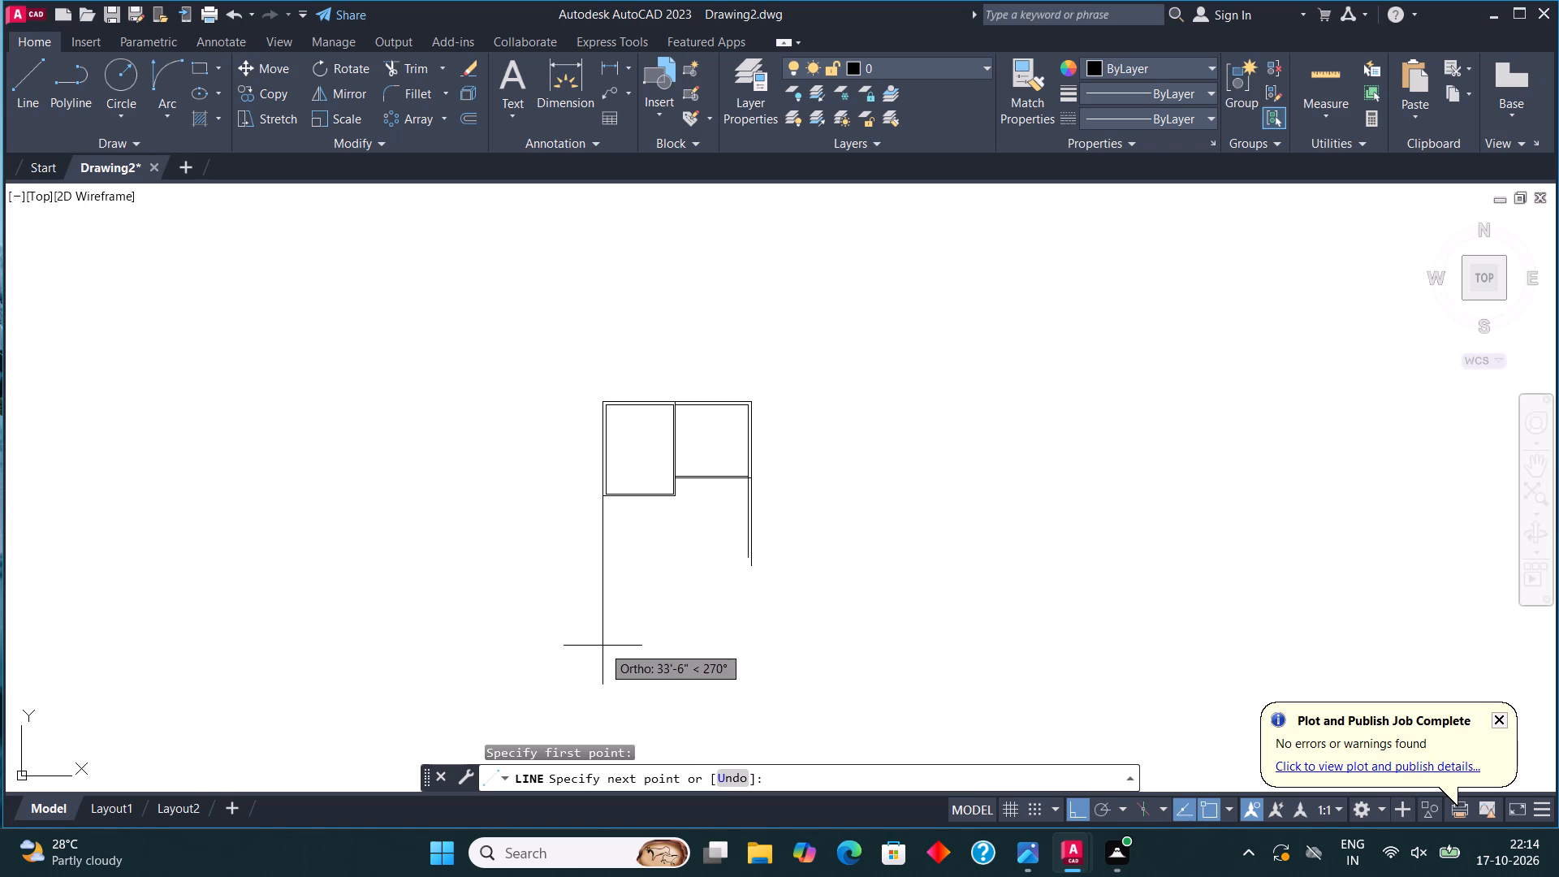
pyautogui.click(602, 646)
pyautogui.click(667, 647)
pyautogui.press('Escape')
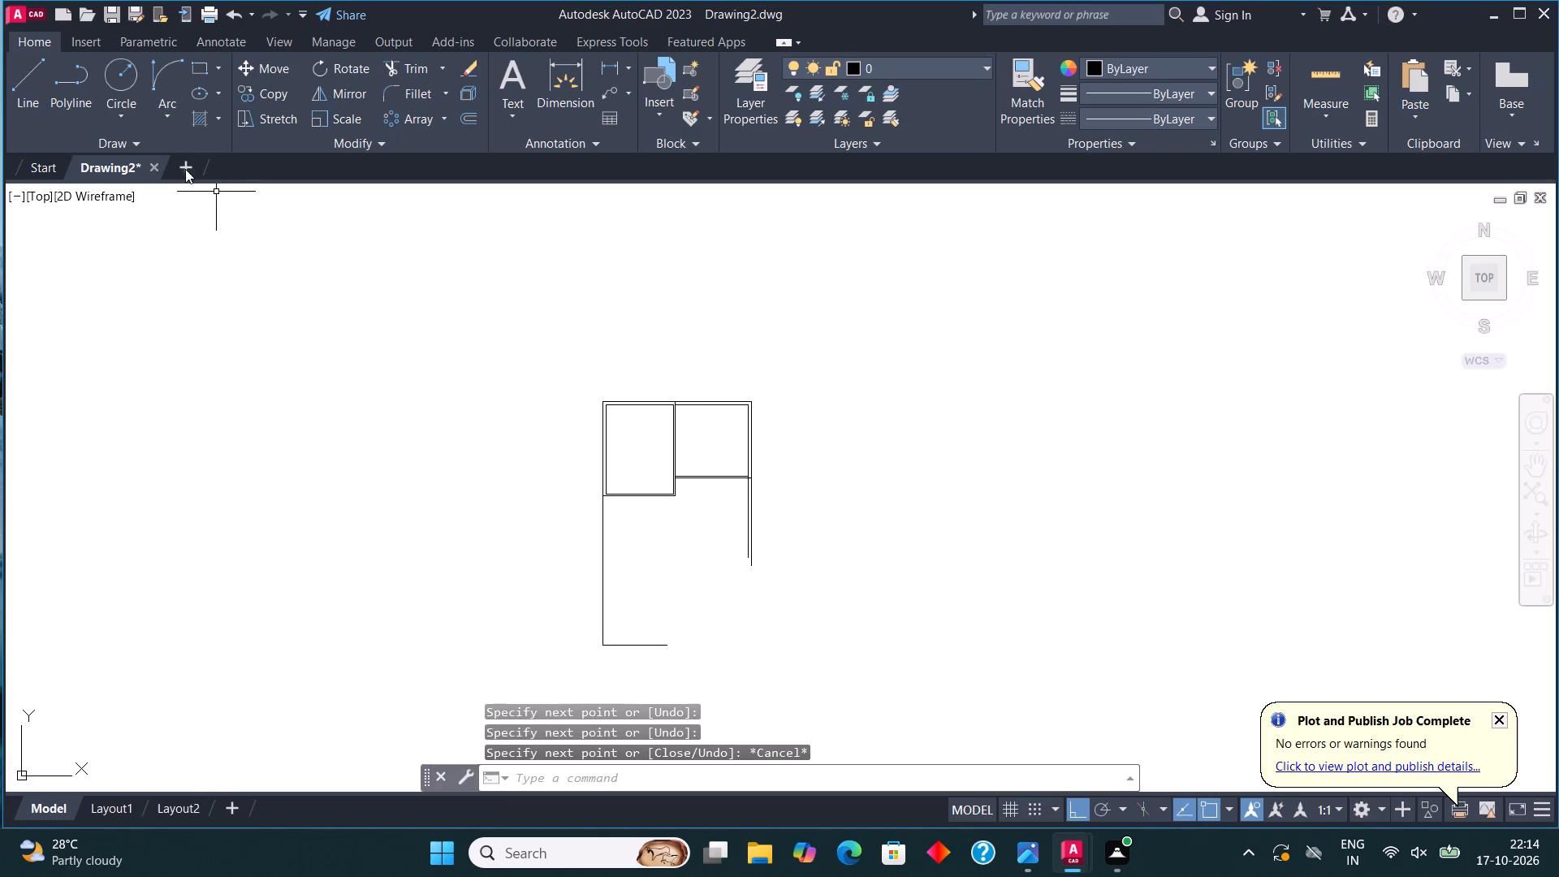
# Extend the short bottom line rightward with a new line, then up as a vertical partition line ending below the first room.
pyautogui.click(19, 84)
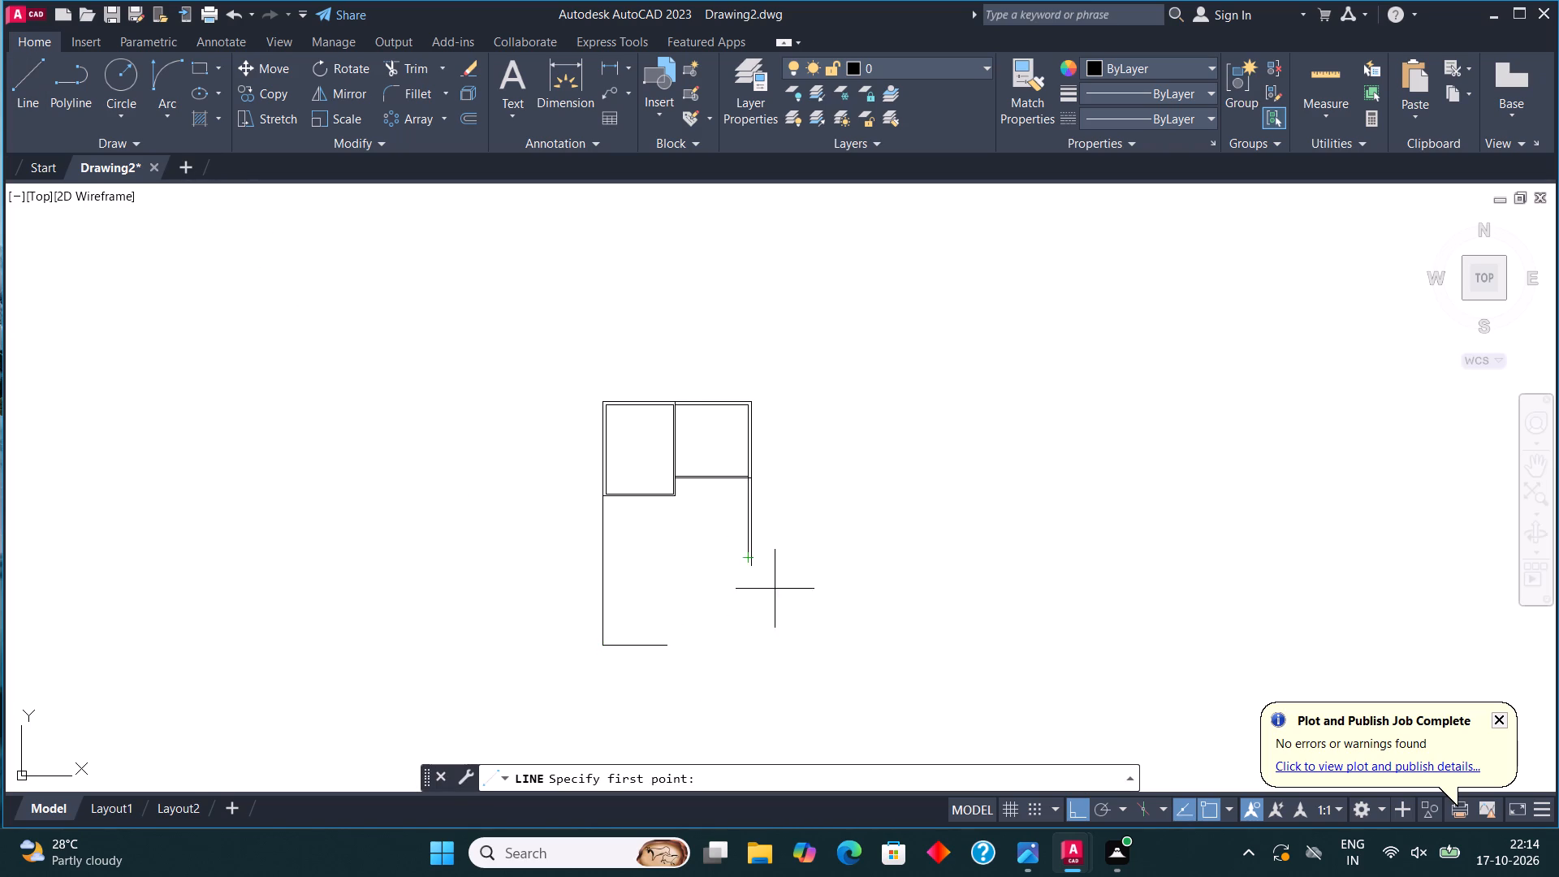
pyautogui.moveTo(719, 642); pyautogui.dragTo(795, 629, button='middle')
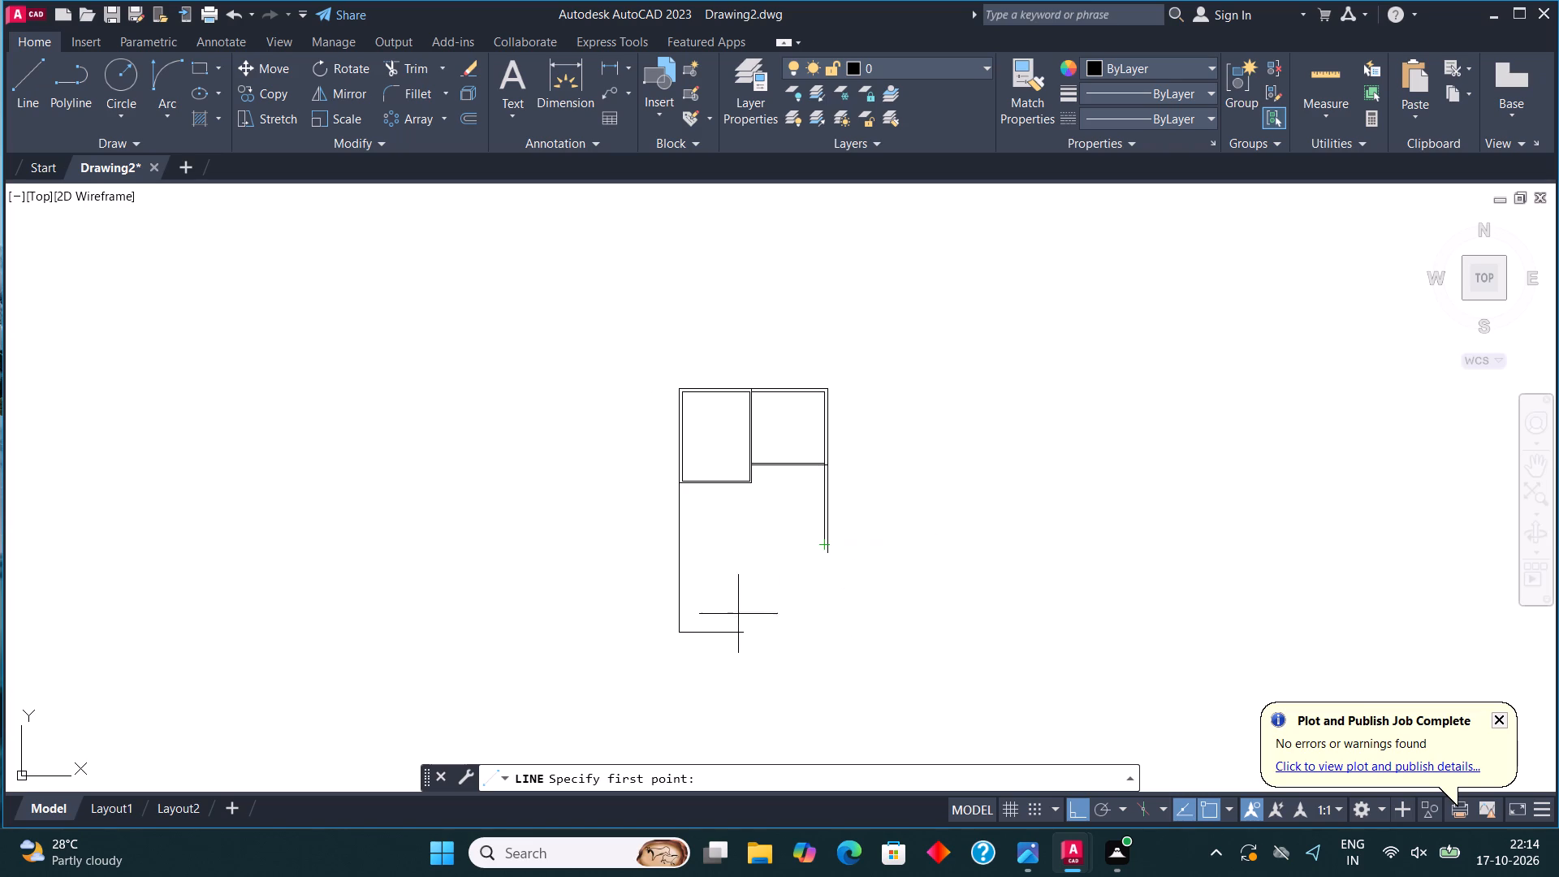
pyautogui.scroll(1, 736, 588)
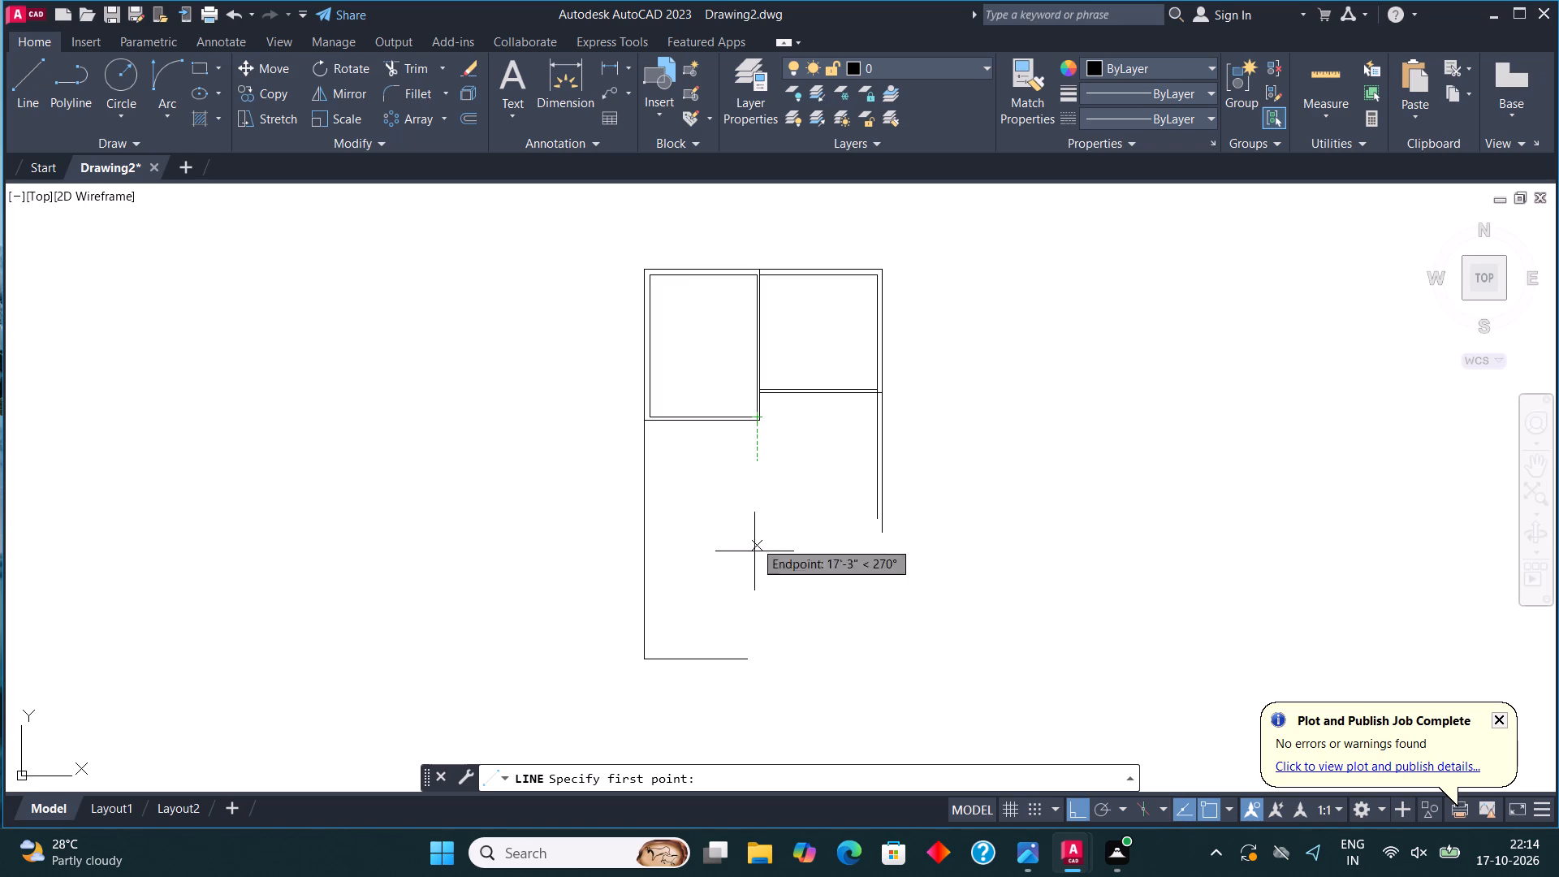
pyautogui.scroll(1, 750, 660)
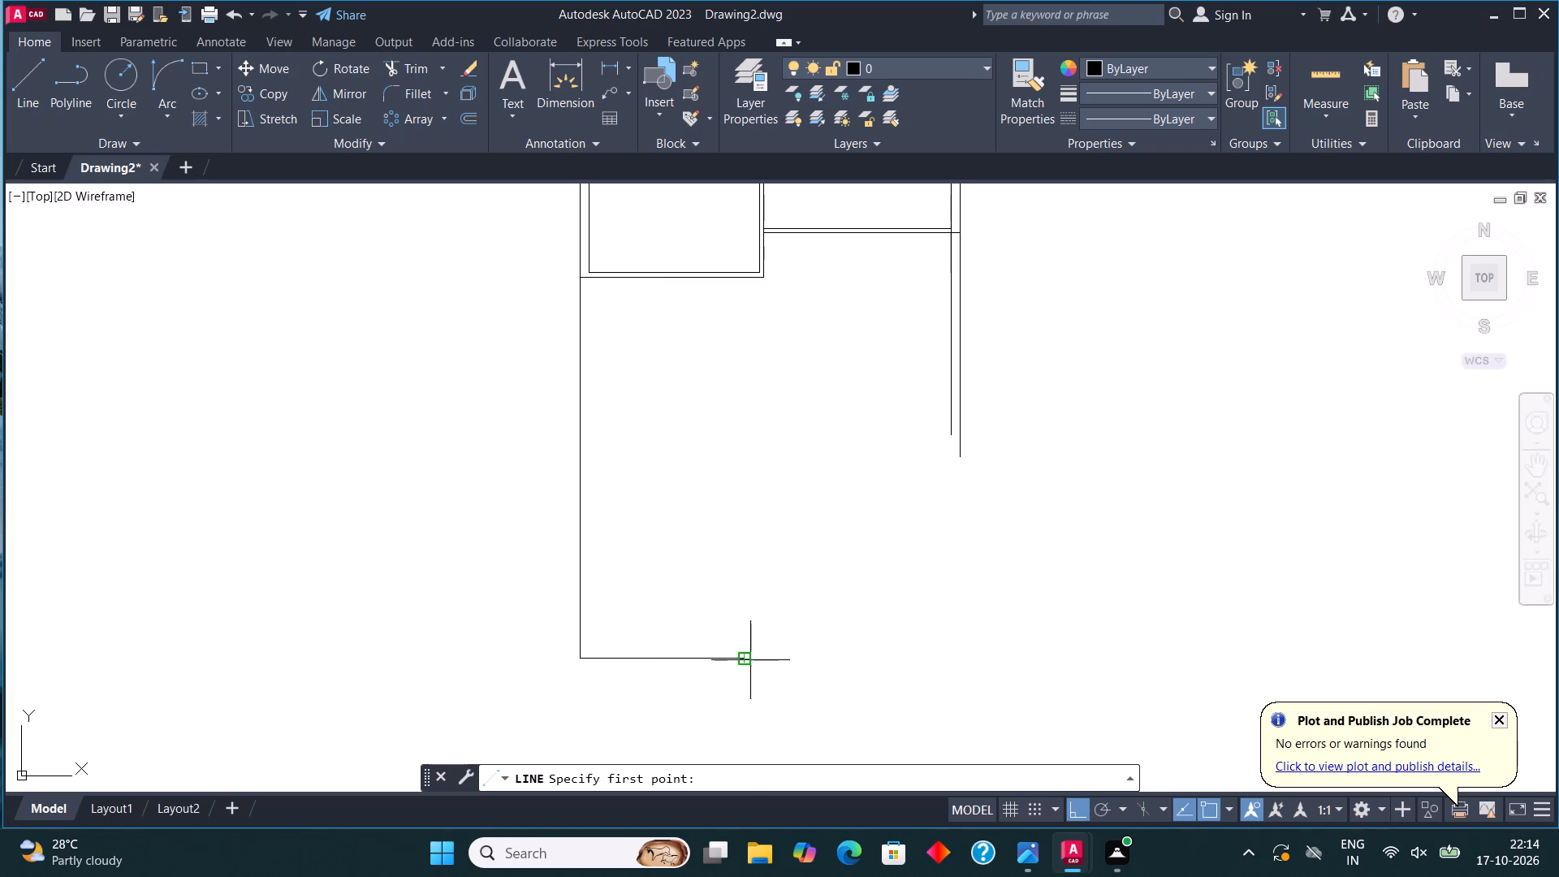
pyautogui.click(747, 659)
pyautogui.click(792, 659)
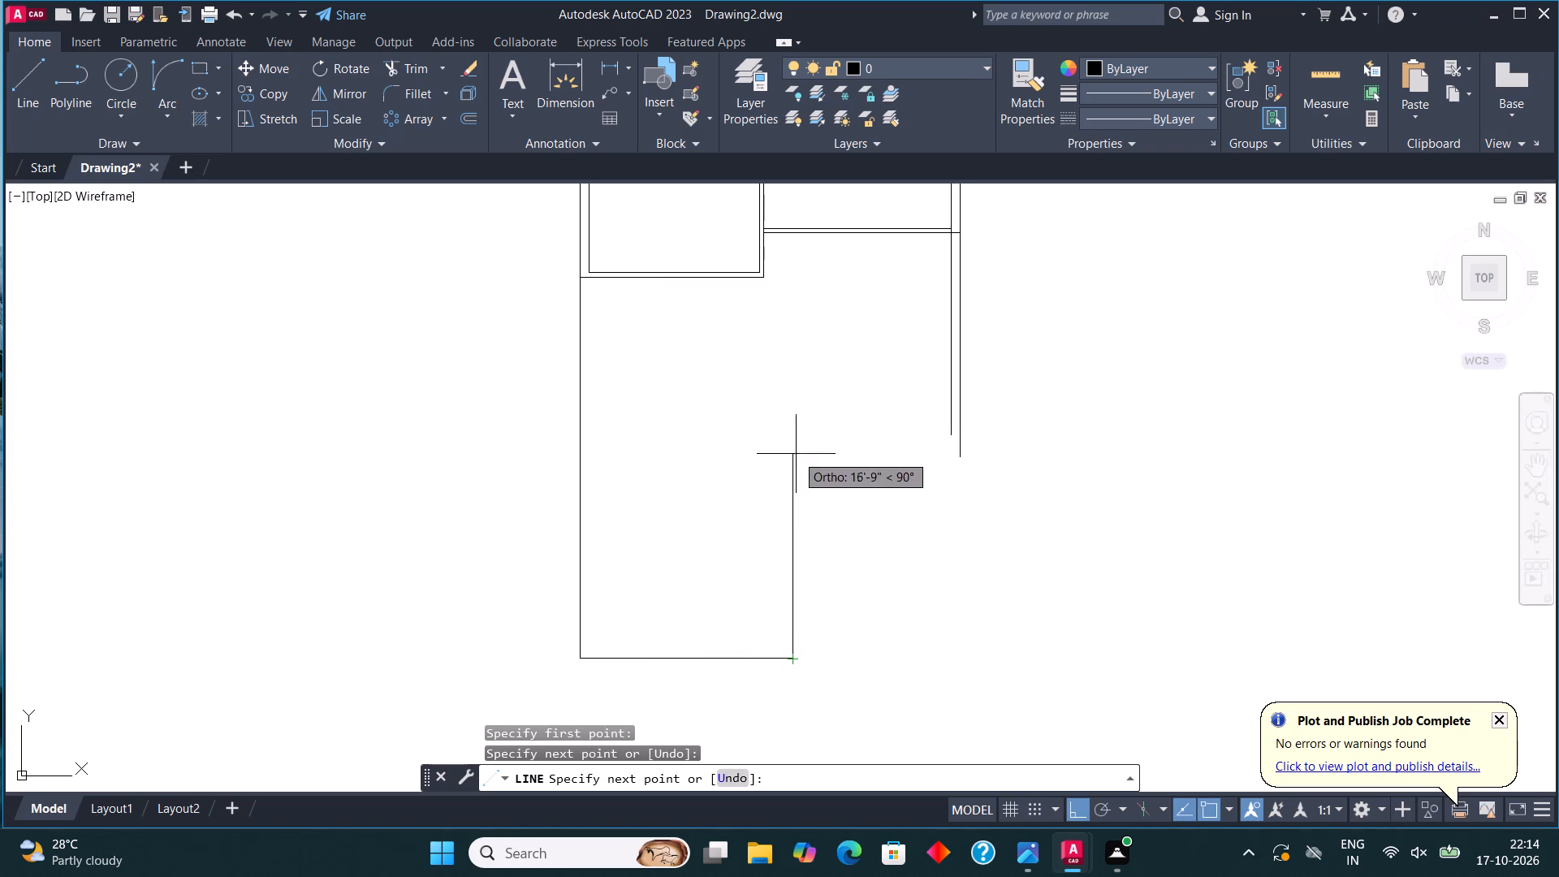
pyautogui.click(791, 387)
pyautogui.press('Escape')
# Offset the new vertical partition line 9" to the right.
pyautogui.click(805, 502)
pyautogui.click(775, 482)
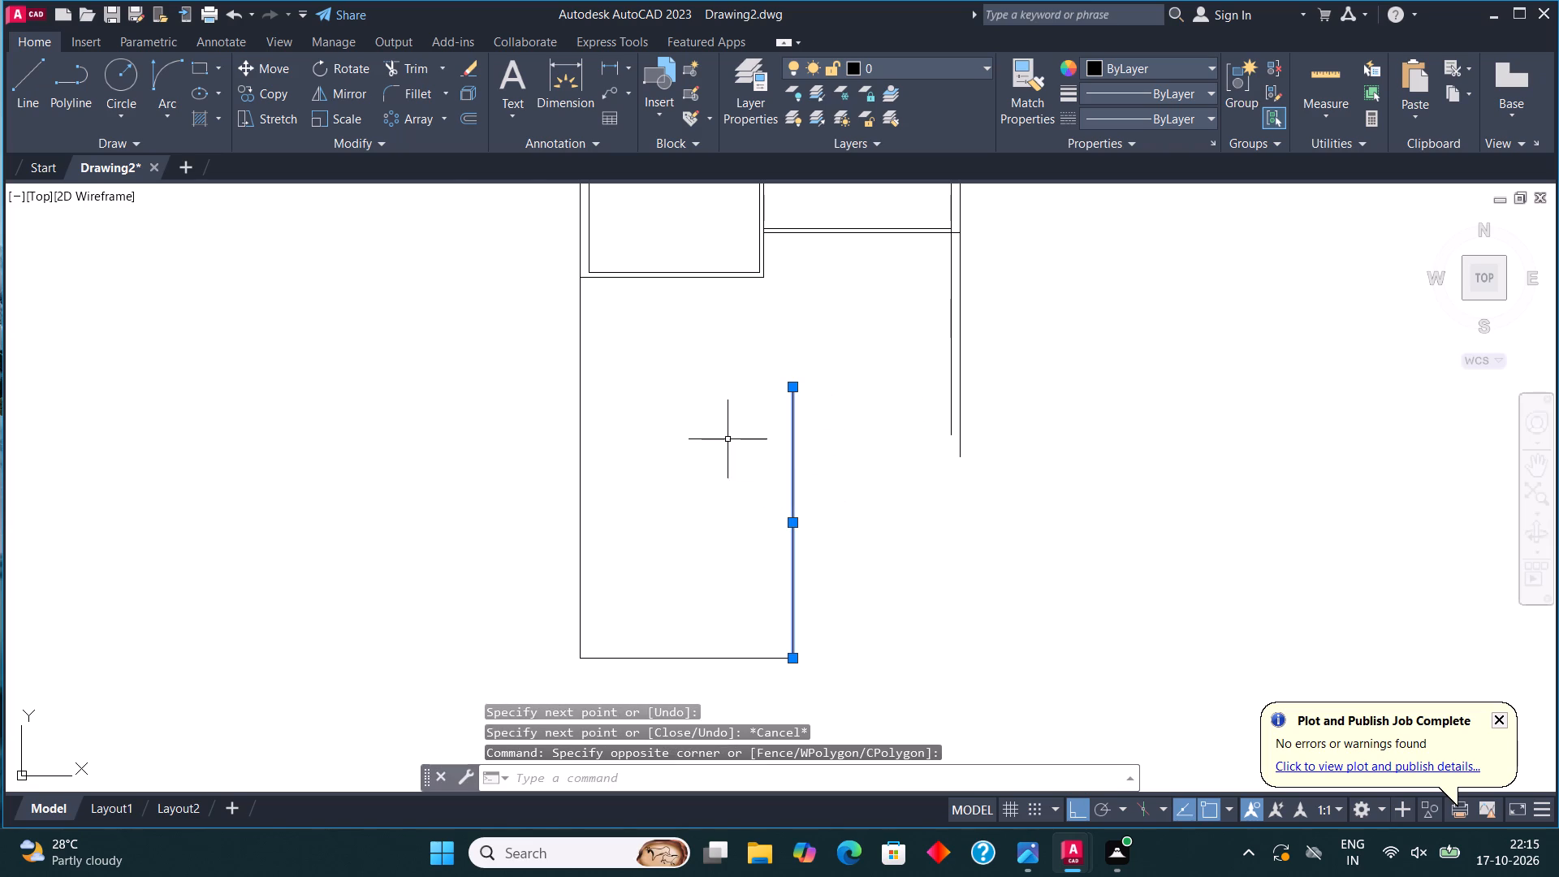
pyautogui.click(467, 115)
pyautogui.click(792, 513)
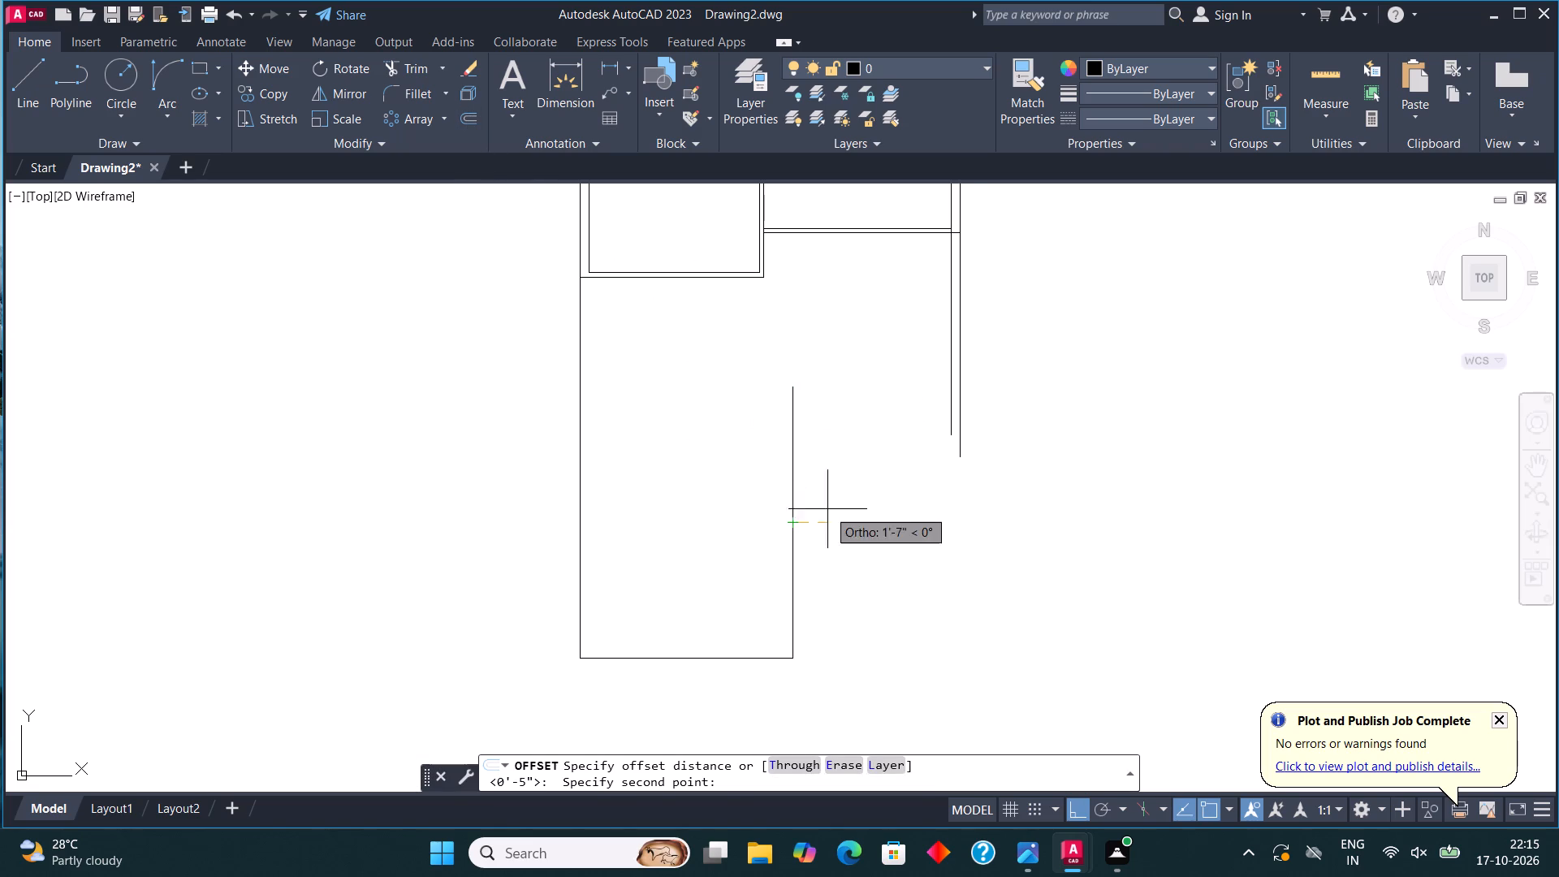
pyautogui.write('9"')
pyautogui.press('Return')
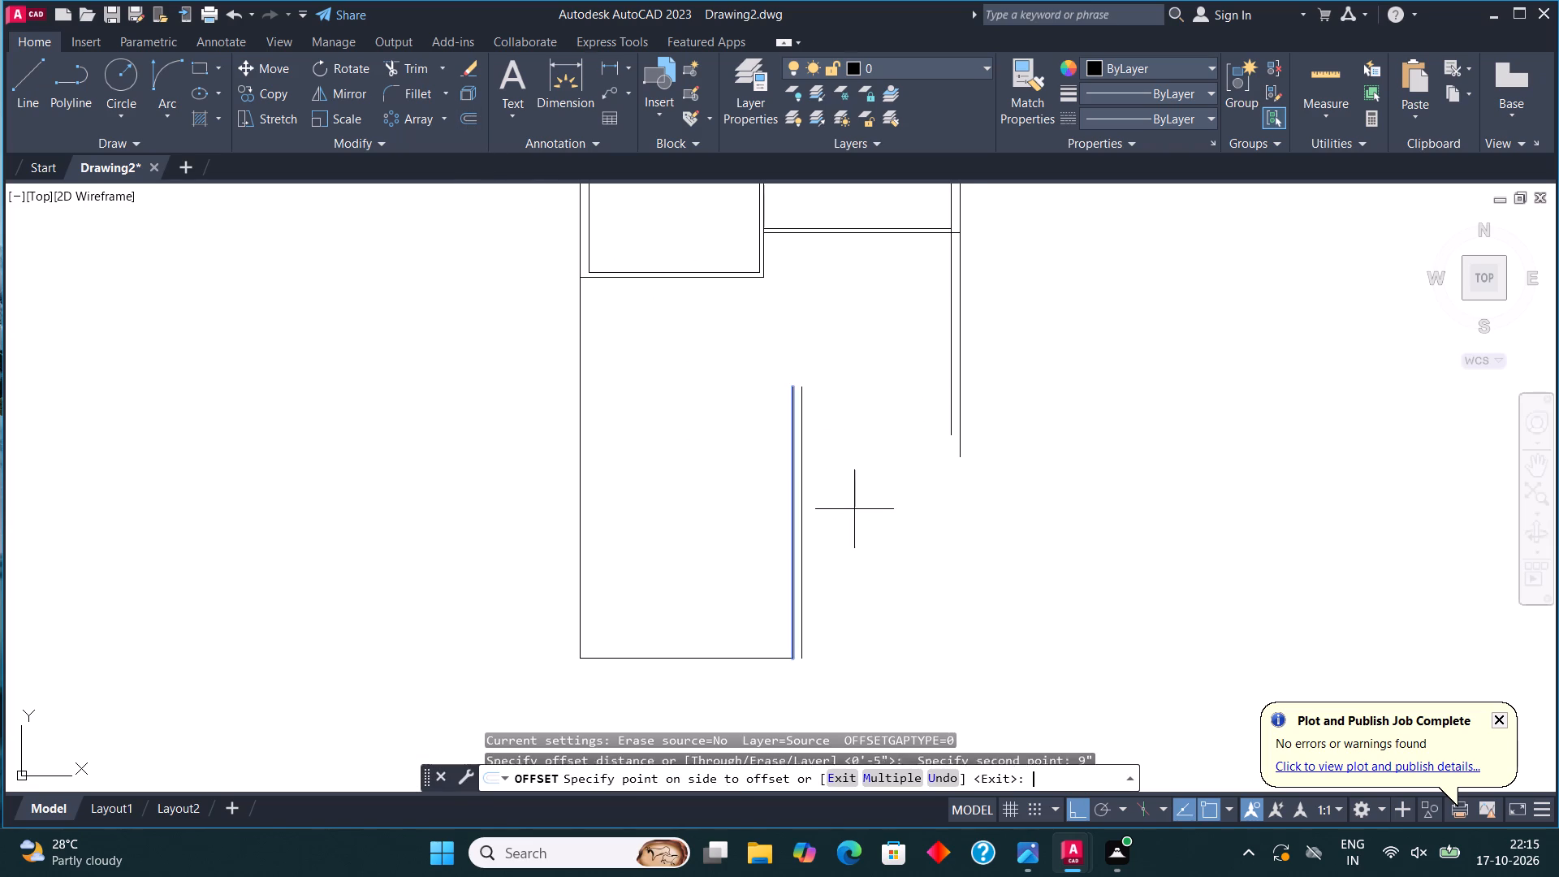
pyautogui.click(891, 531)
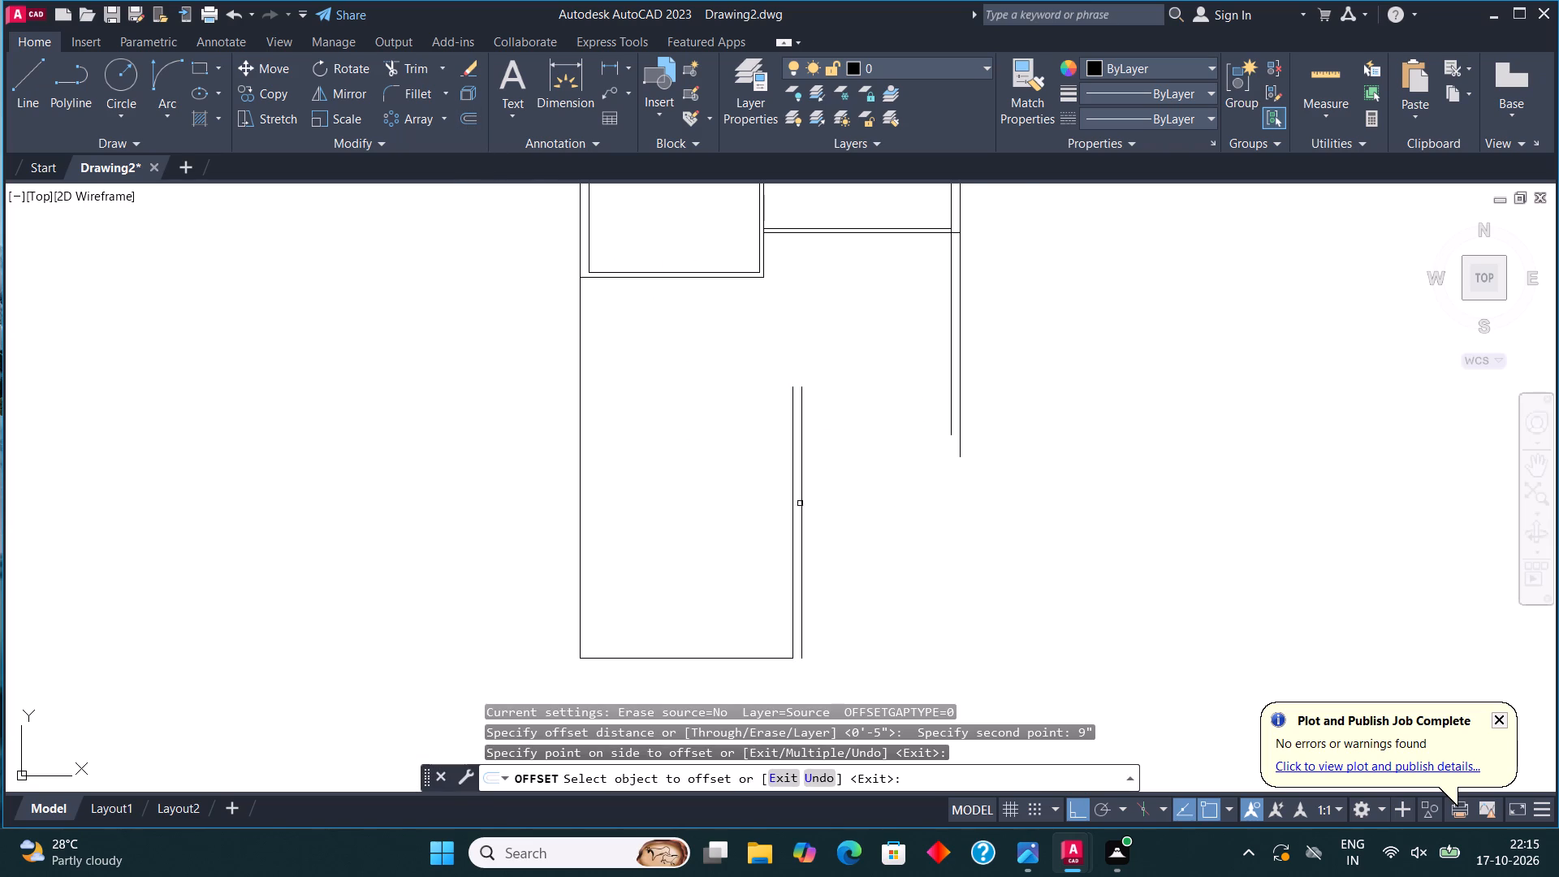
# Draw a horizontal line from the partition's lower-left end to beneath the right wall's lines.
pyautogui.click(36, 84)
pyautogui.scroll(-1, 806, 443)
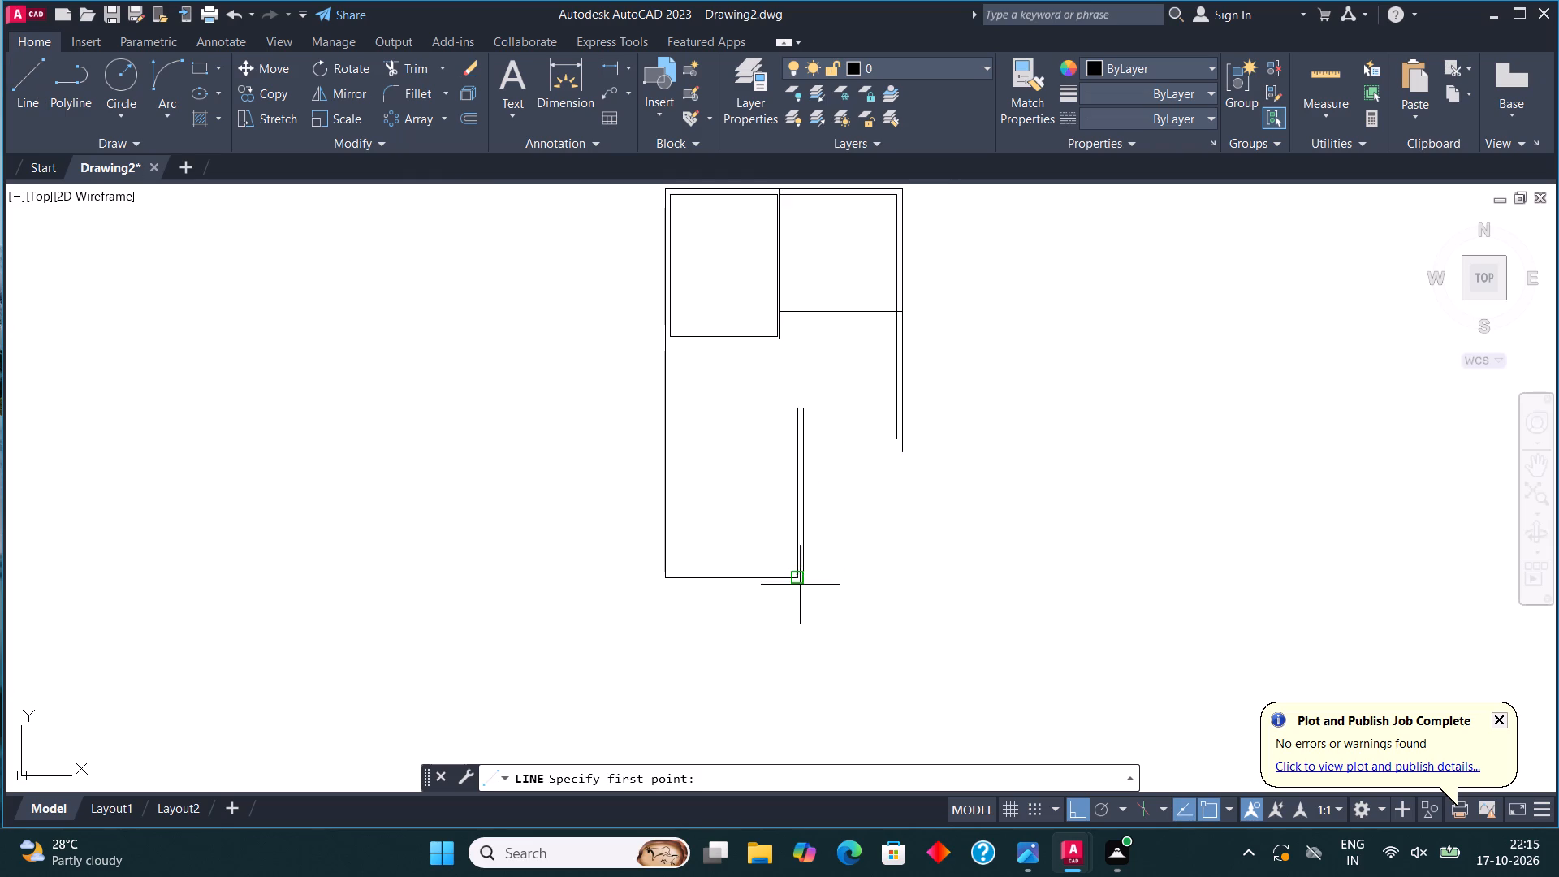
pyautogui.scroll(2, 801, 590)
pyautogui.click(788, 568)
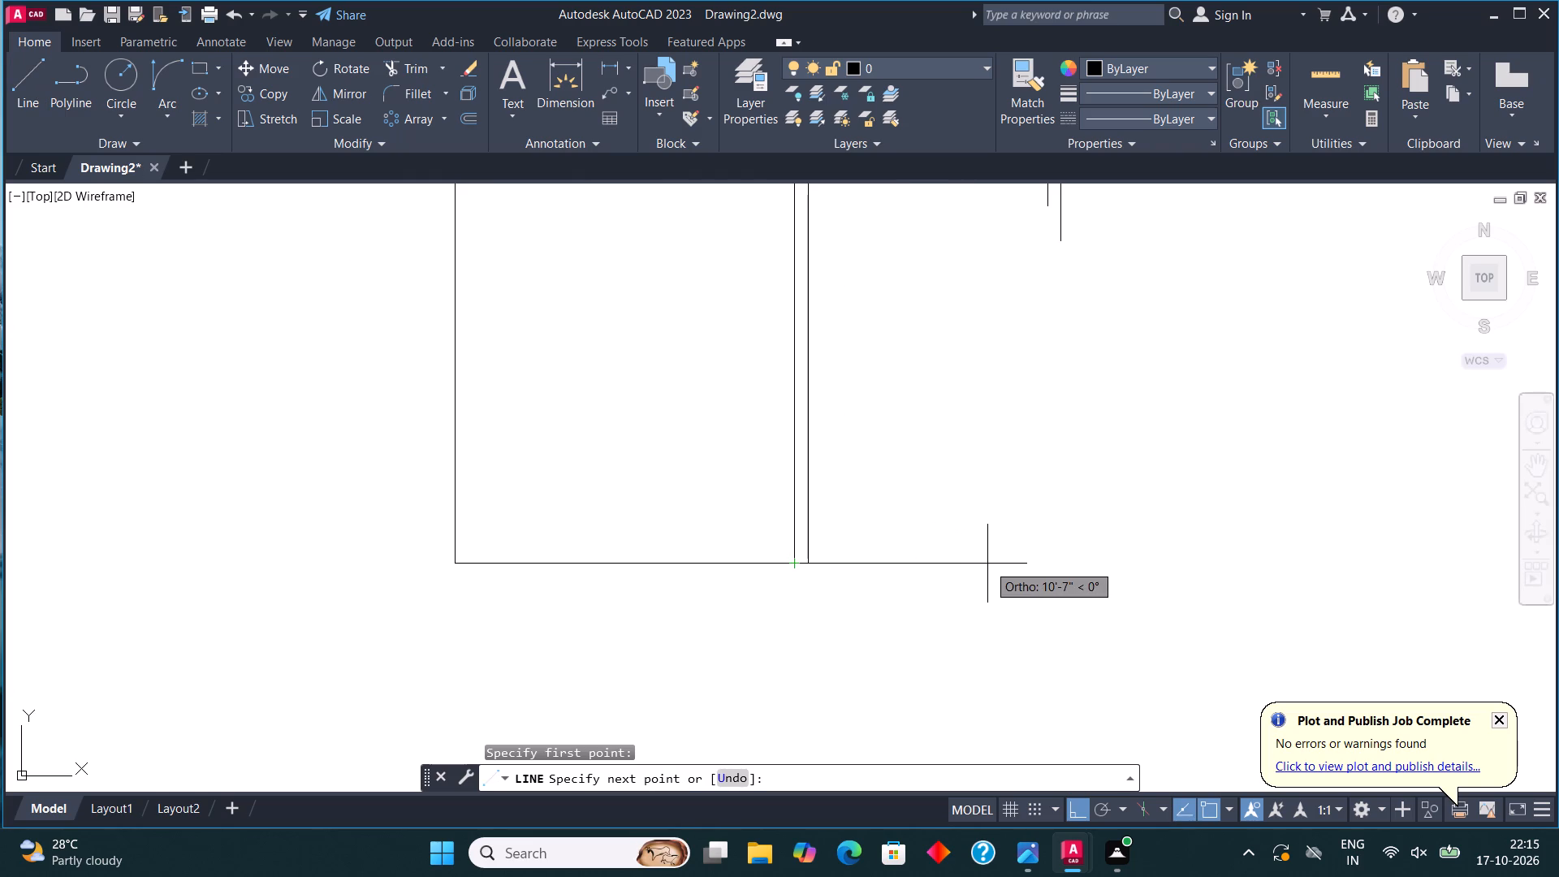
pyautogui.click(1049, 549)
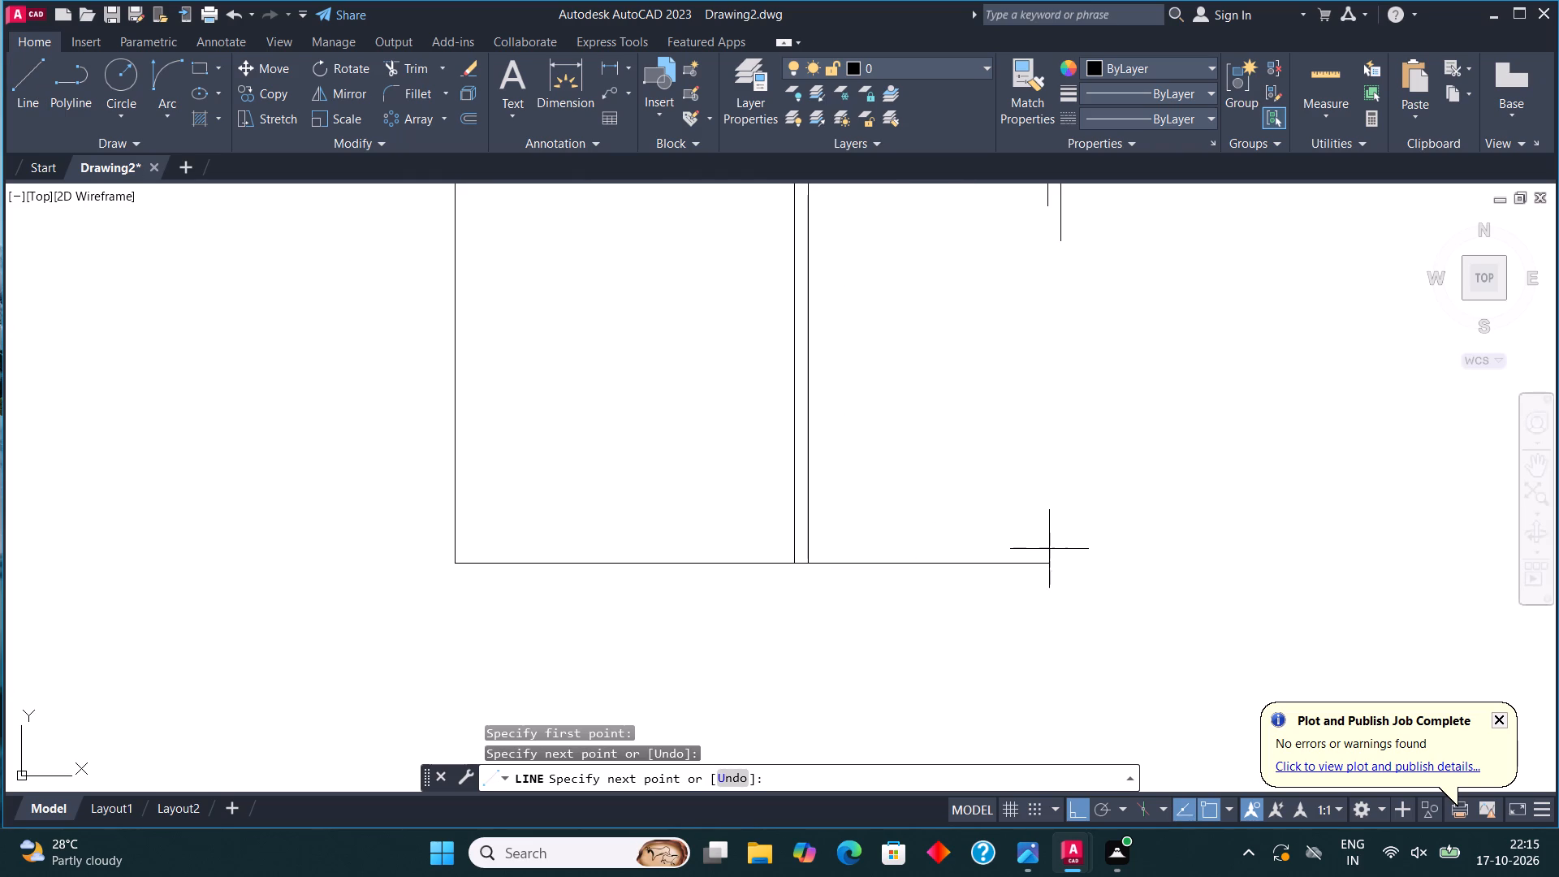
pyautogui.moveTo(1077, 415); pyautogui.dragTo(1064, 529, button='middle')
pyautogui.scroll(-3, 1064, 529)
pyautogui.scroll(2, 1057, 512)
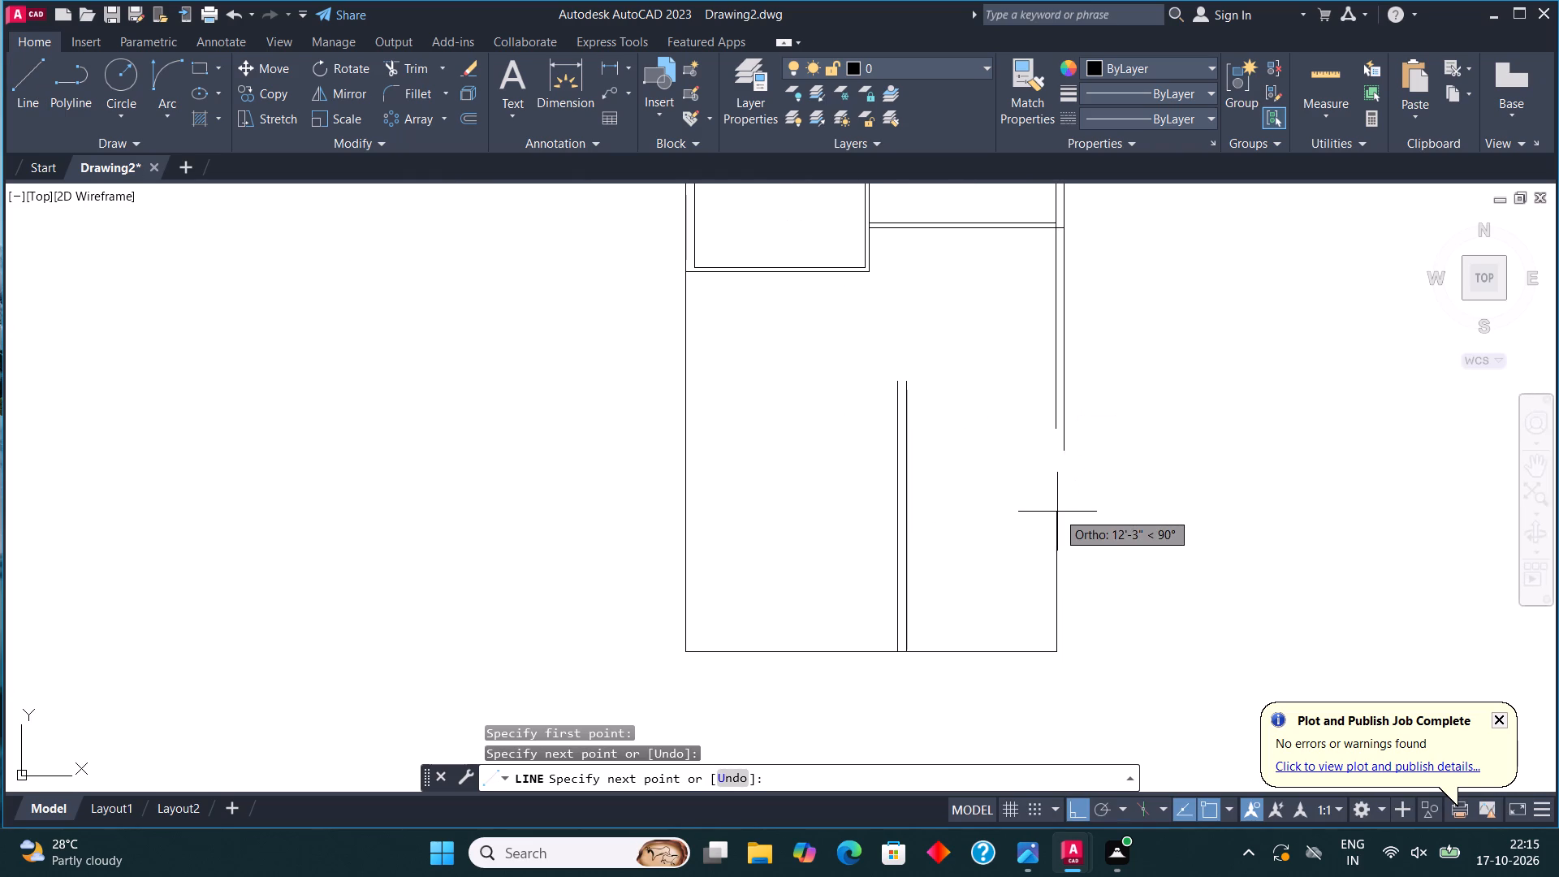
pyautogui.press('Escape')
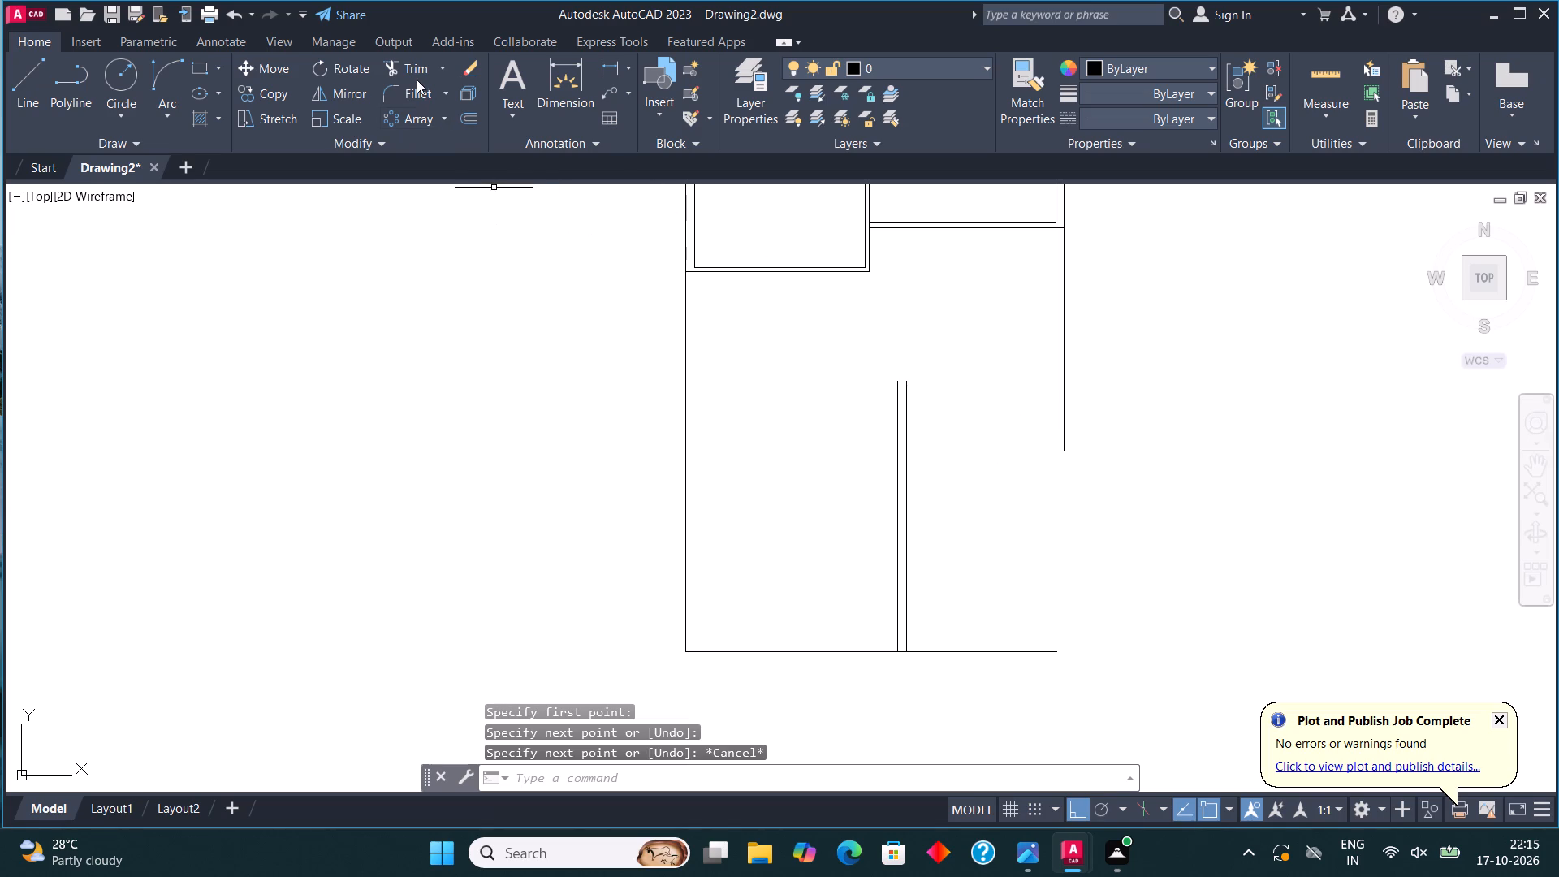
# Fillet the bottom line and the outer right wall line into a closed bottom-right corner.
pyautogui.click(417, 80)
pyautogui.click(405, 95)
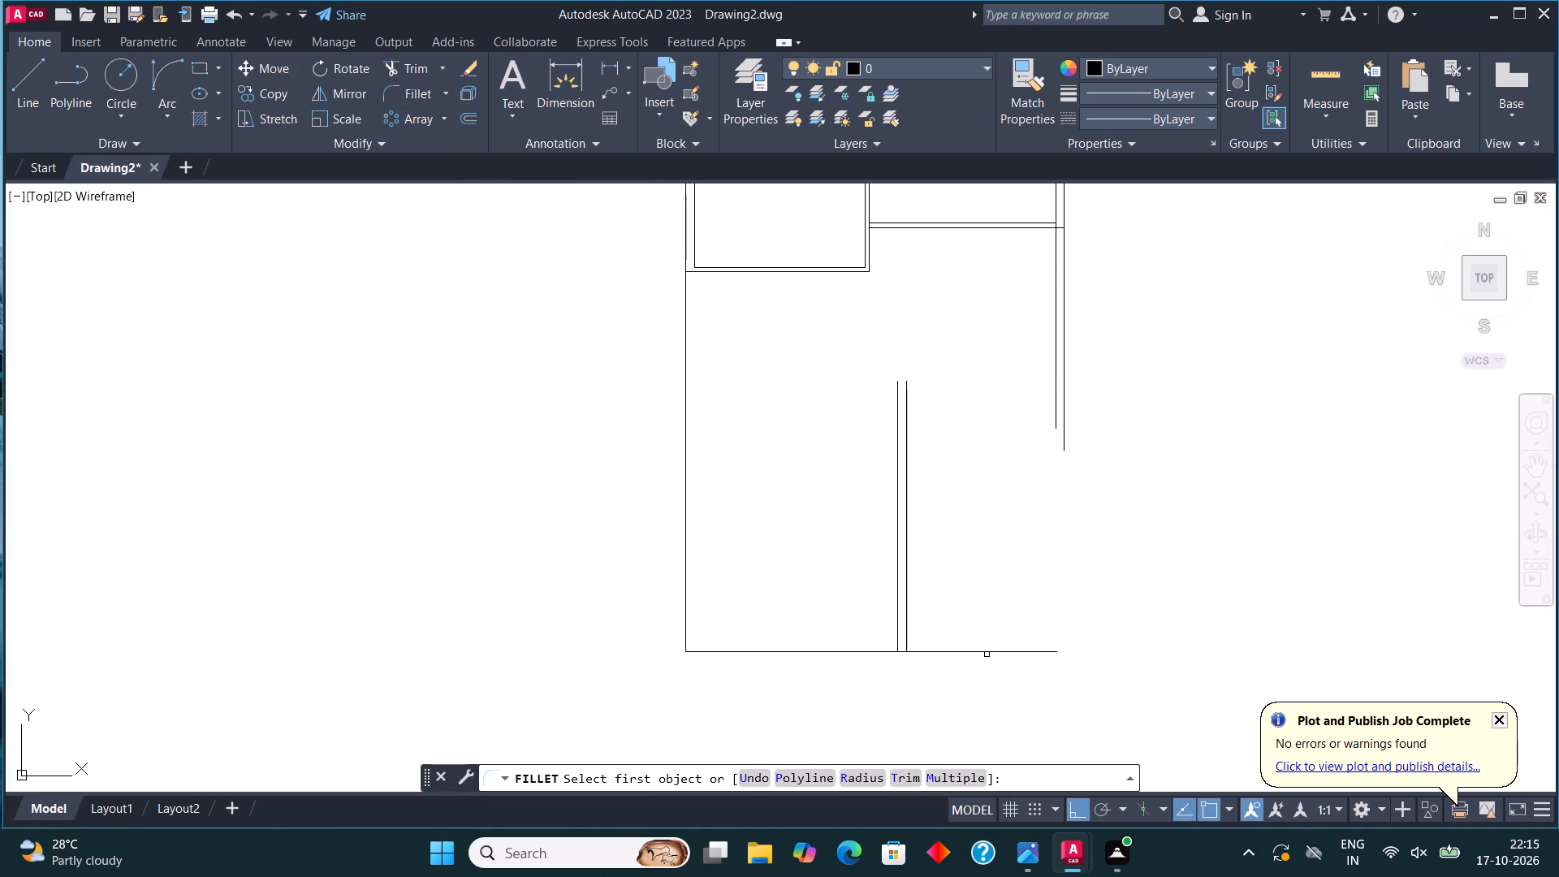
pyautogui.click(987, 655)
pyautogui.click(1065, 402)
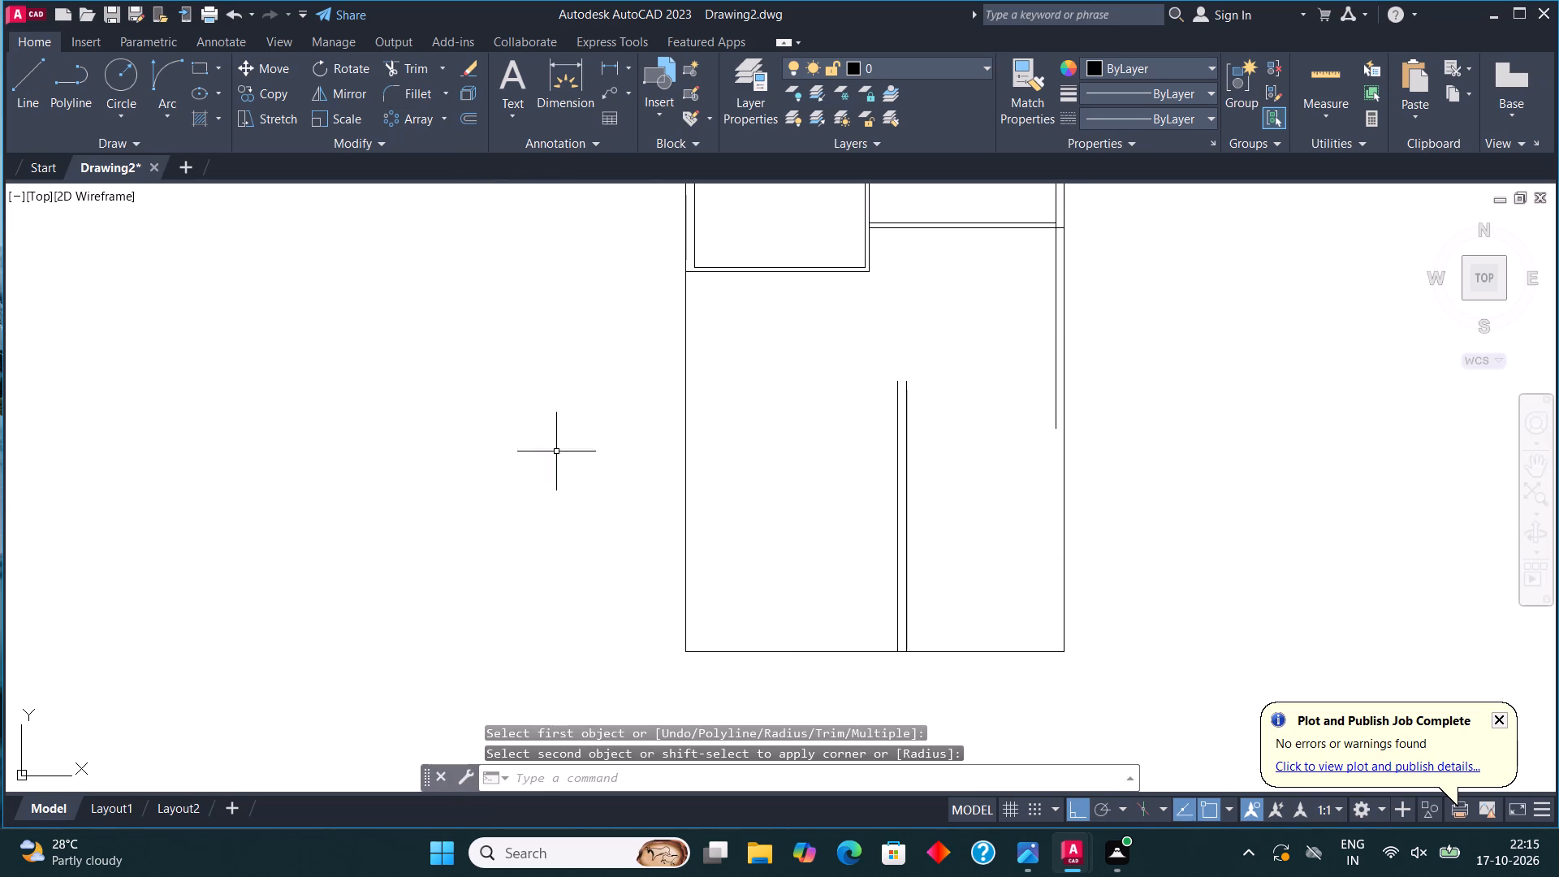
# Stretch the right end of the bottom-left line segment to the foot of the partition's left line.
pyautogui.click(979, 652)
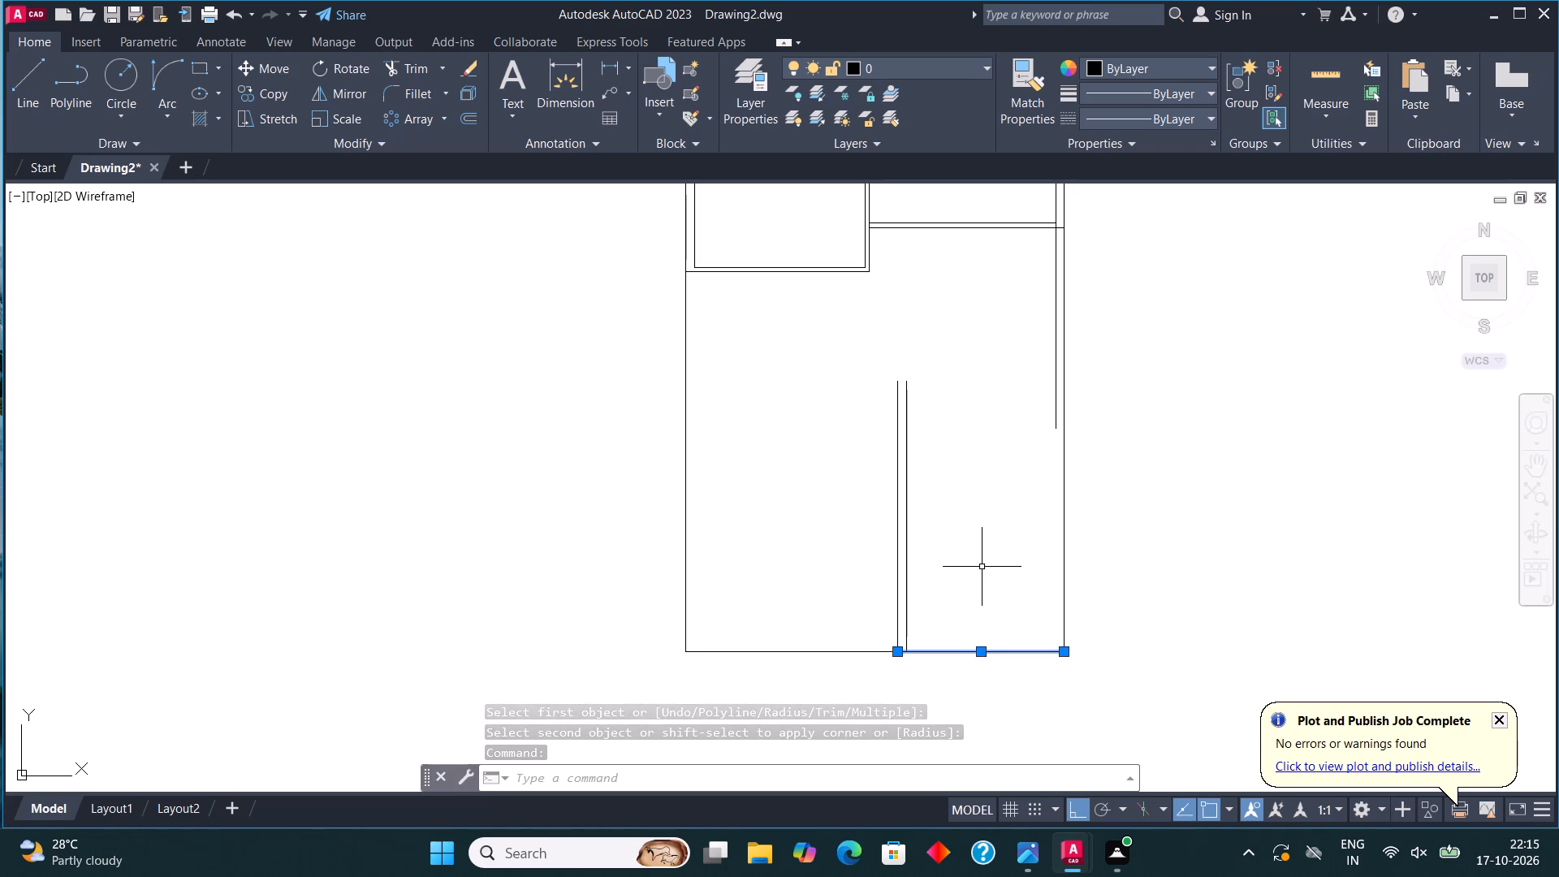
pyautogui.press('Escape')
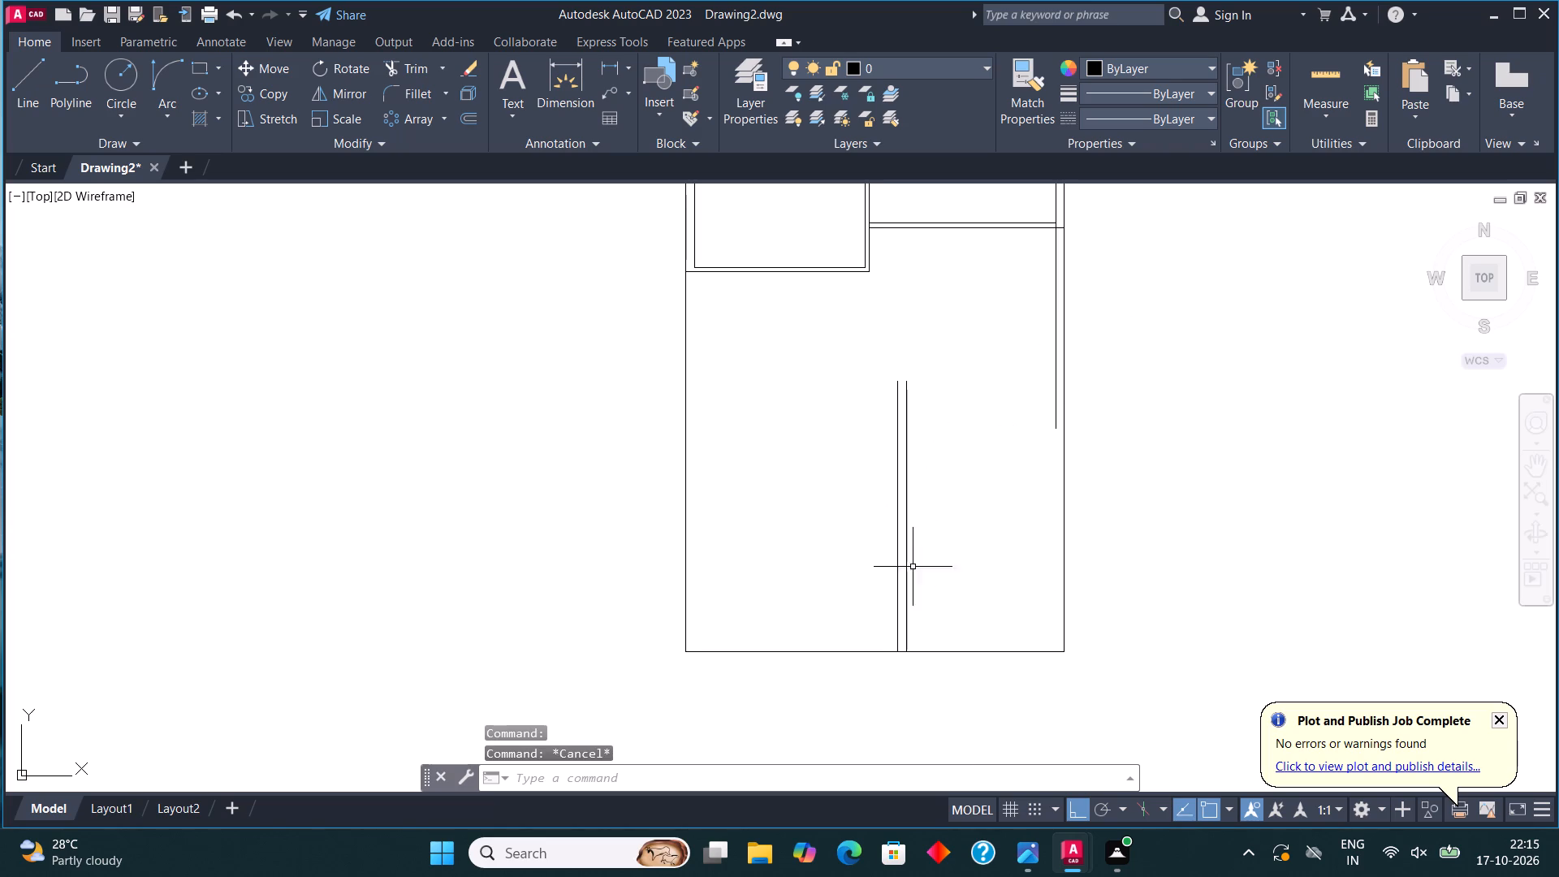
pyautogui.click(777, 655)
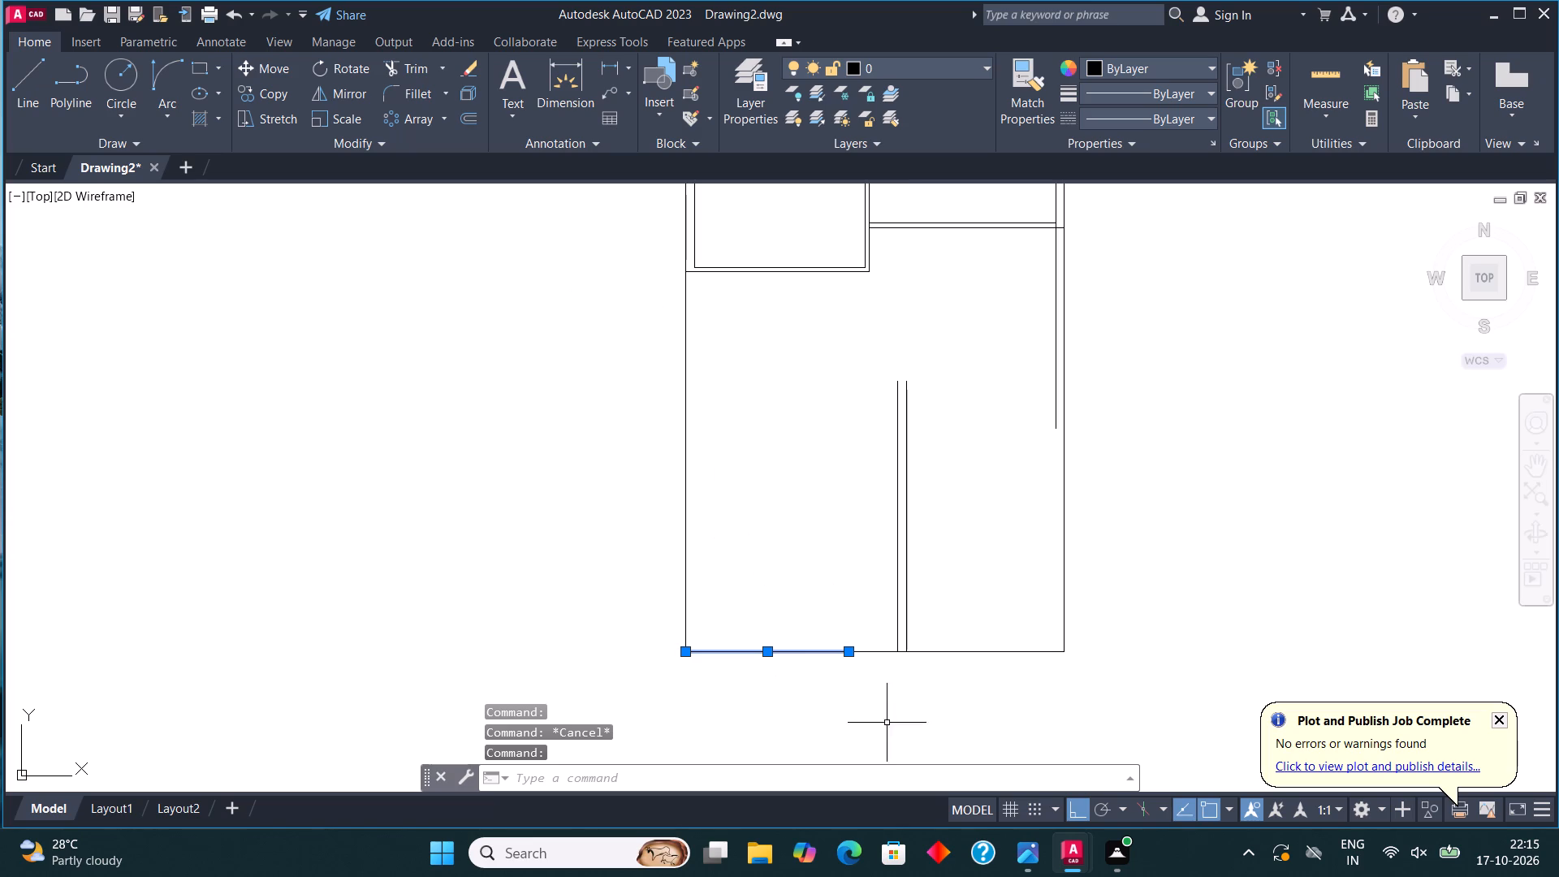
pyautogui.scroll(3, 856, 690)
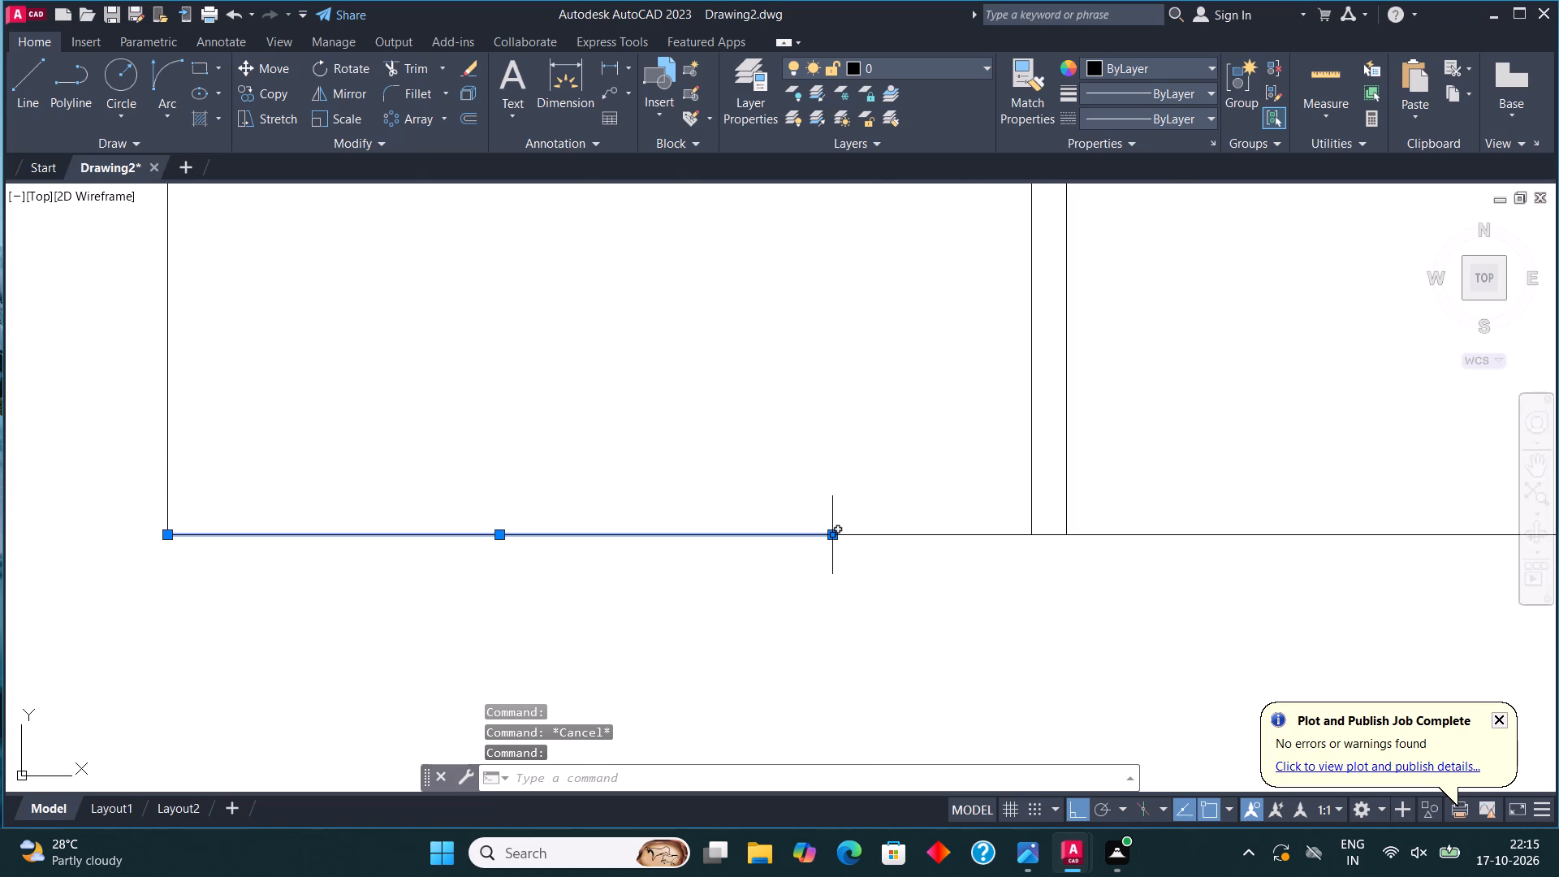
pyautogui.click(831, 537)
pyautogui.click(1026, 534)
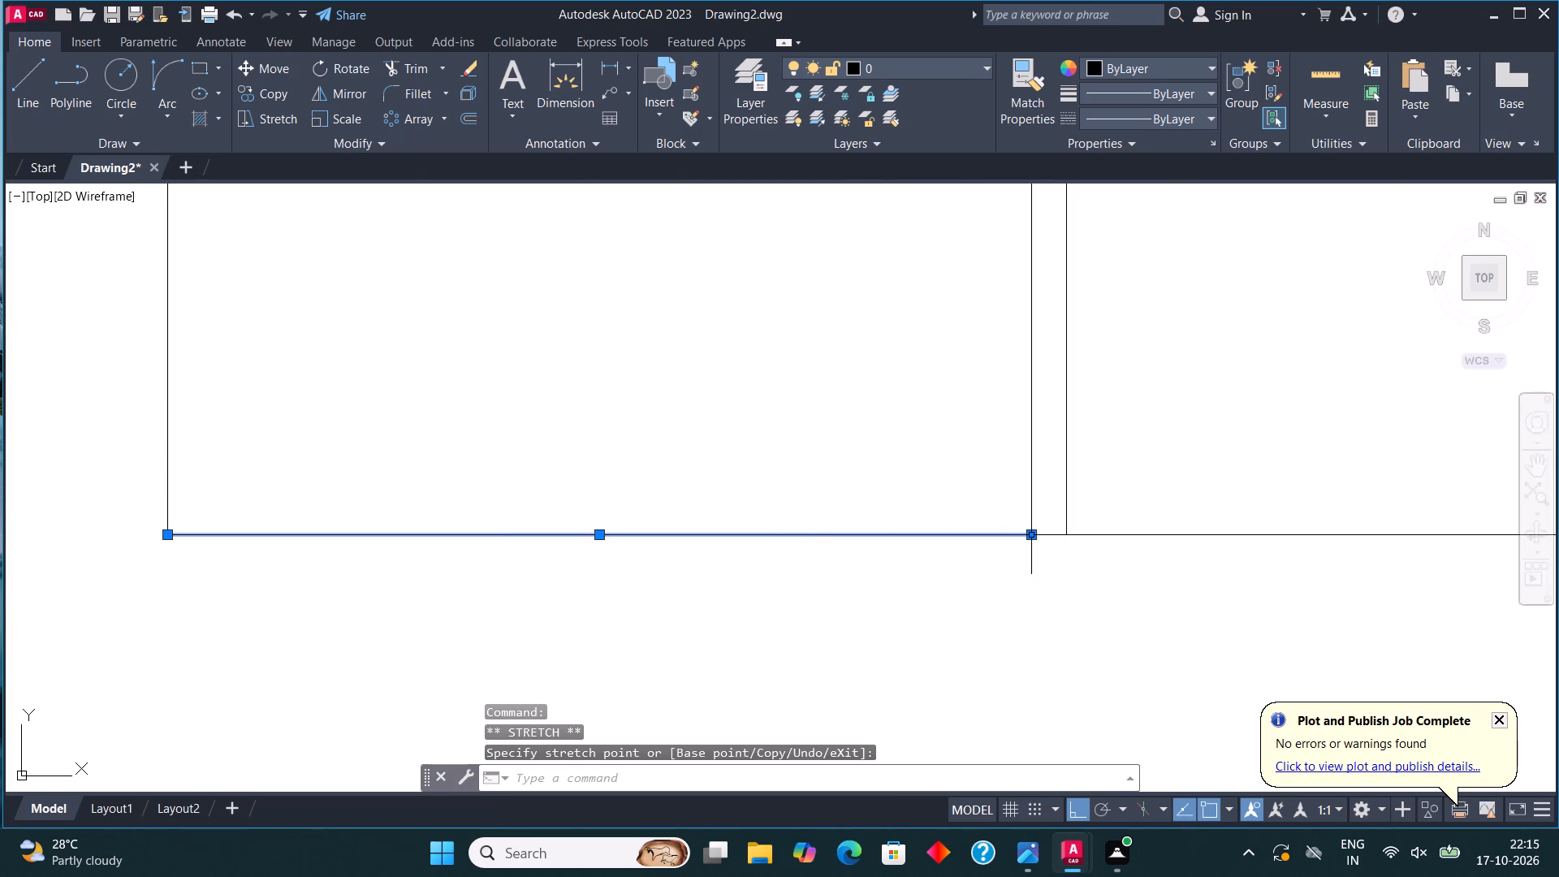
pyautogui.press('Escape')
# Offset the bottom-left wall line 9" upward, into the lower left room.
pyautogui.click(777, 535)
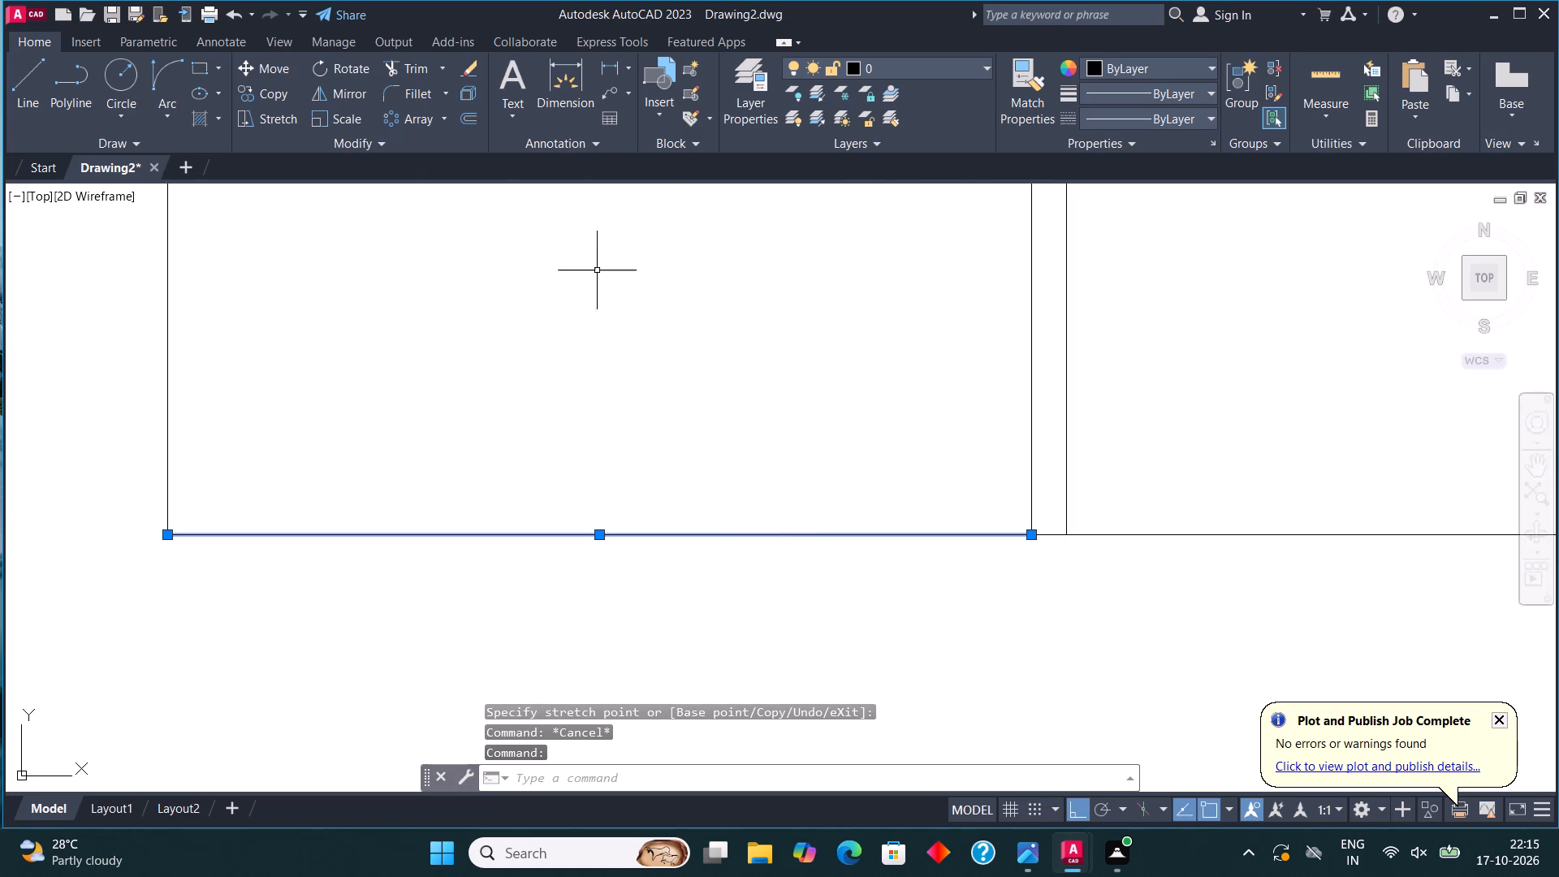
pyautogui.click(464, 116)
pyautogui.click(654, 532)
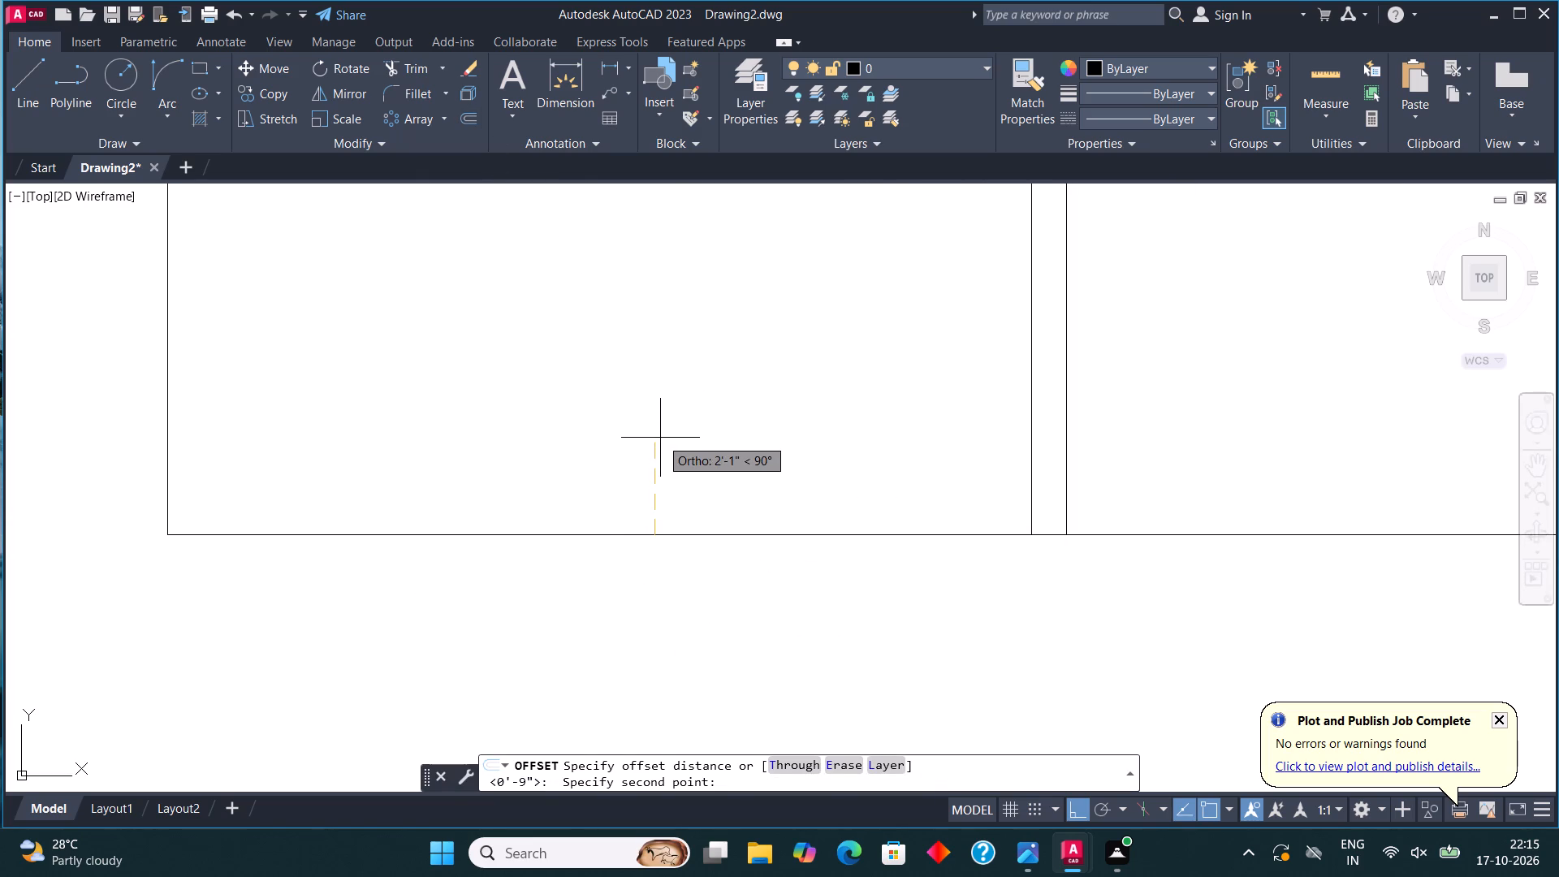
pyautogui.write('9"')
pyautogui.press('Return')
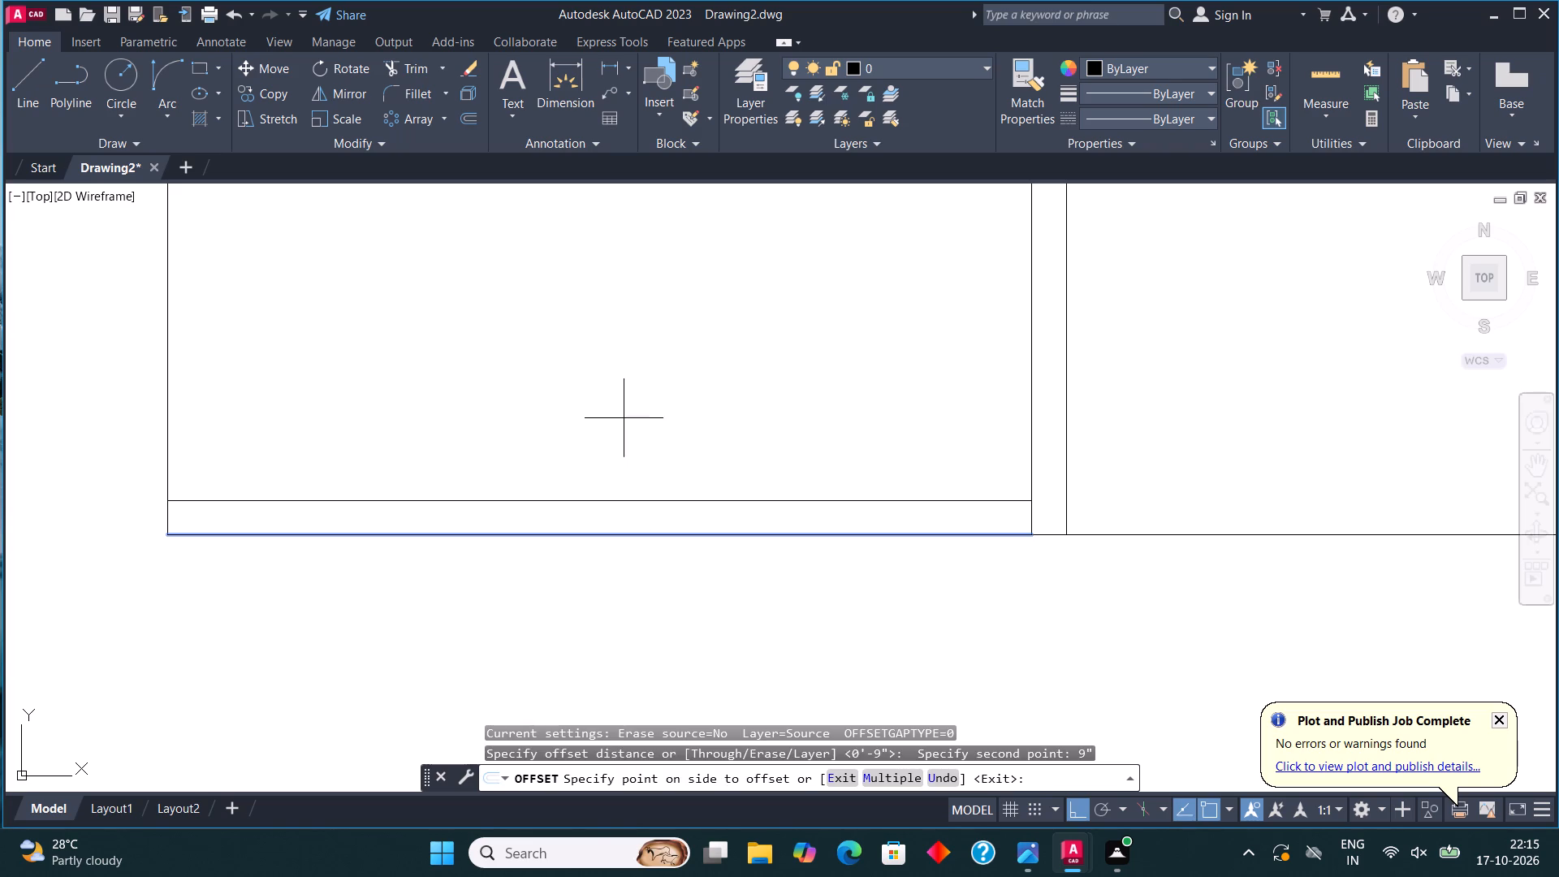
pyautogui.click(623, 378)
pyautogui.scroll(-2, 618, 453)
pyautogui.moveTo(659, 456); pyautogui.dragTo(663, 526, button='middle')
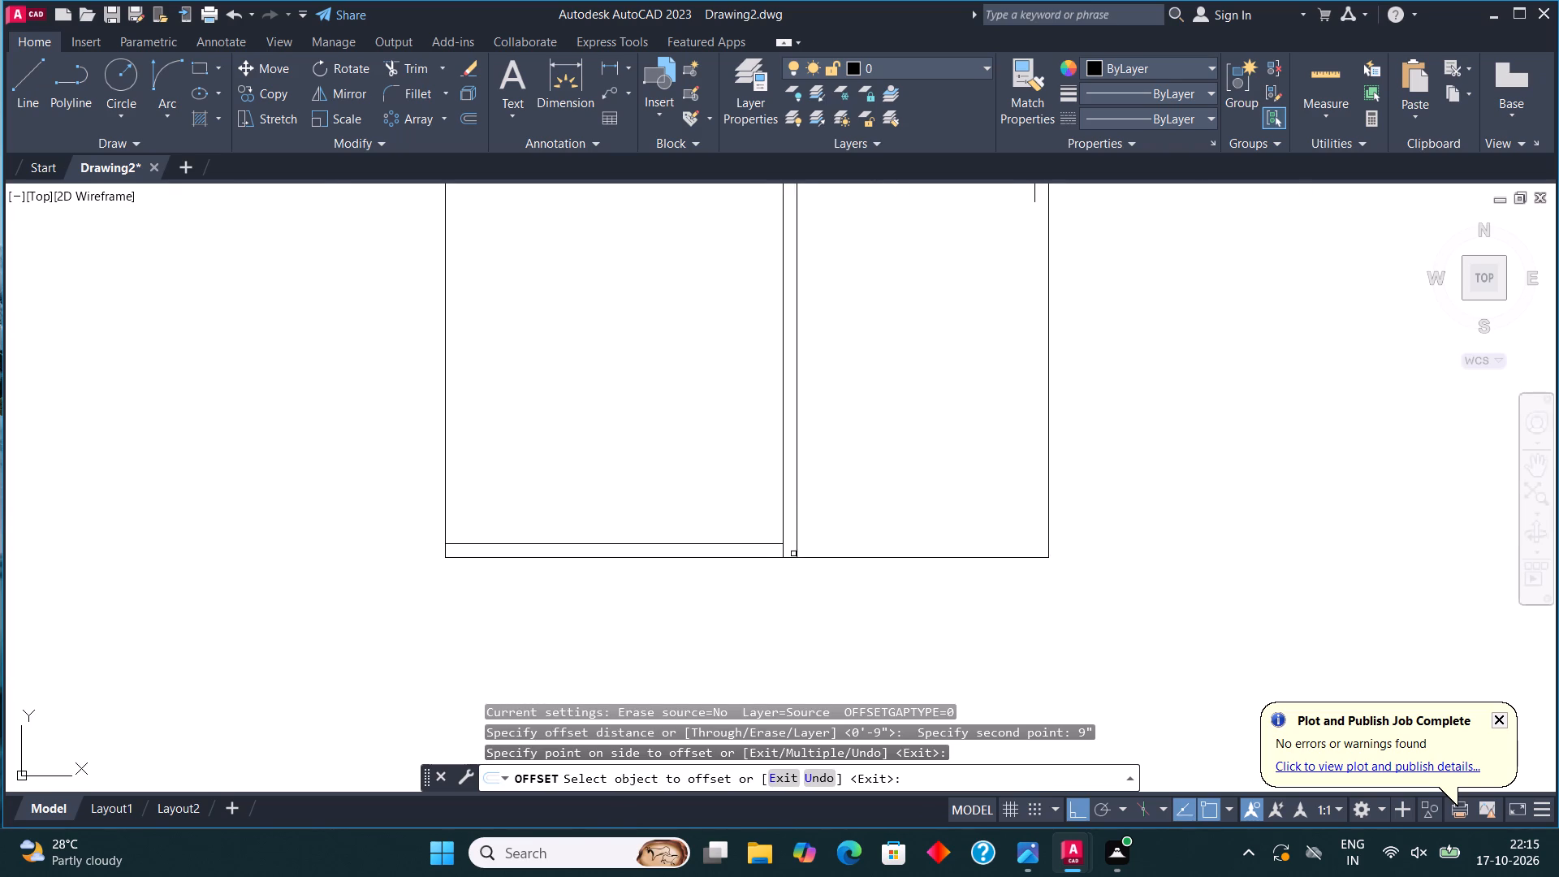
pyautogui.scroll(2, 793, 552)
pyautogui.press('Escape')
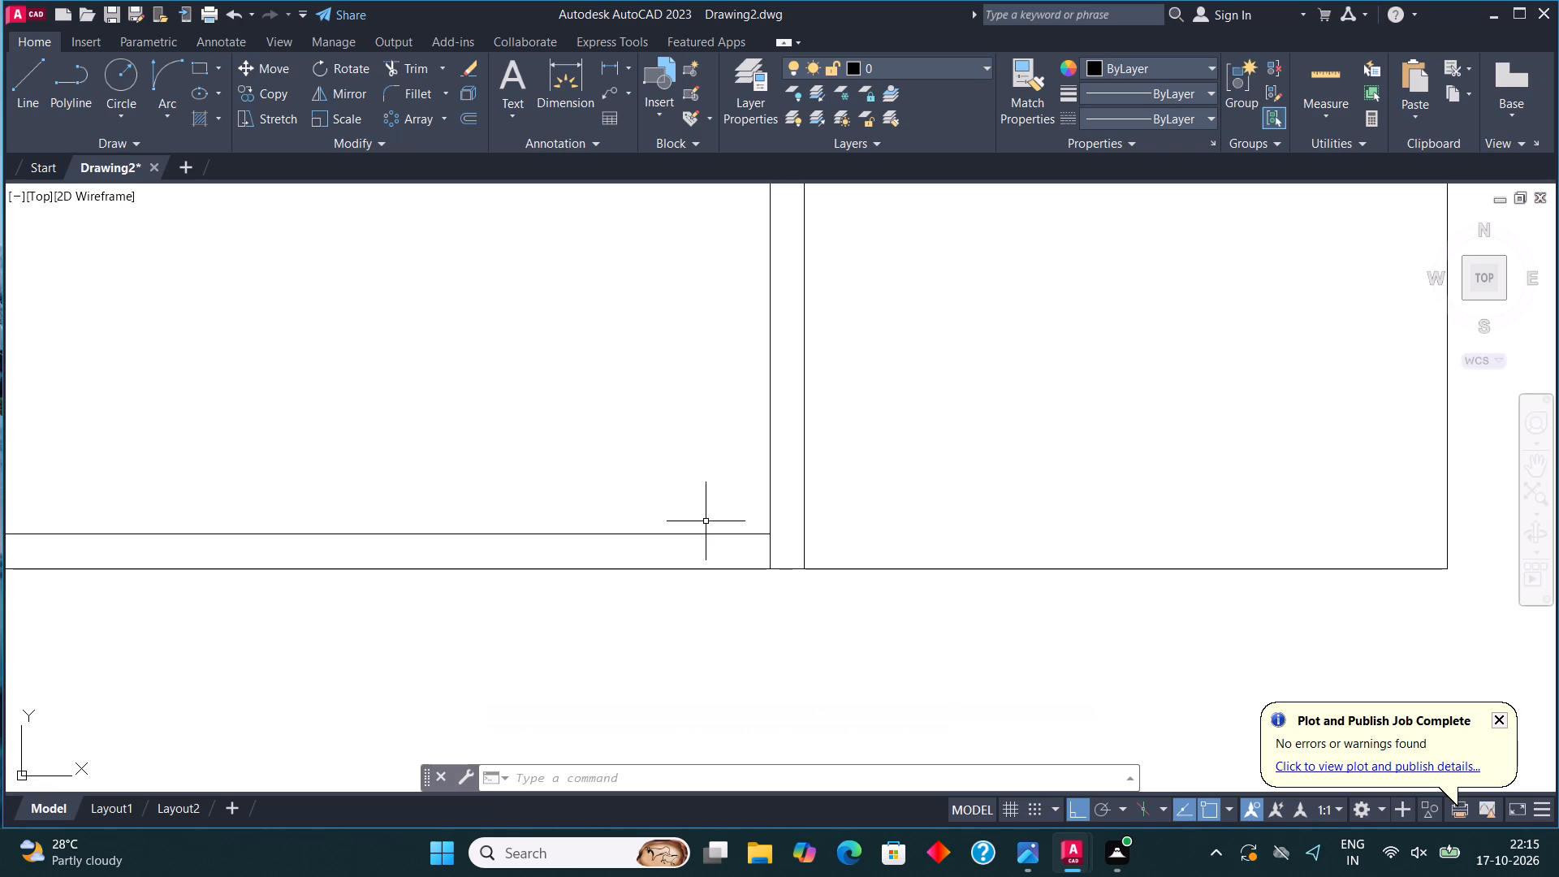
# Draw a horizontal line from the middle of the 9" partition's right line to the outer right wall line.
pyautogui.scroll(-3, 804, 365)
pyautogui.moveTo(811, 370); pyautogui.dragTo(845, 588, button='middle')
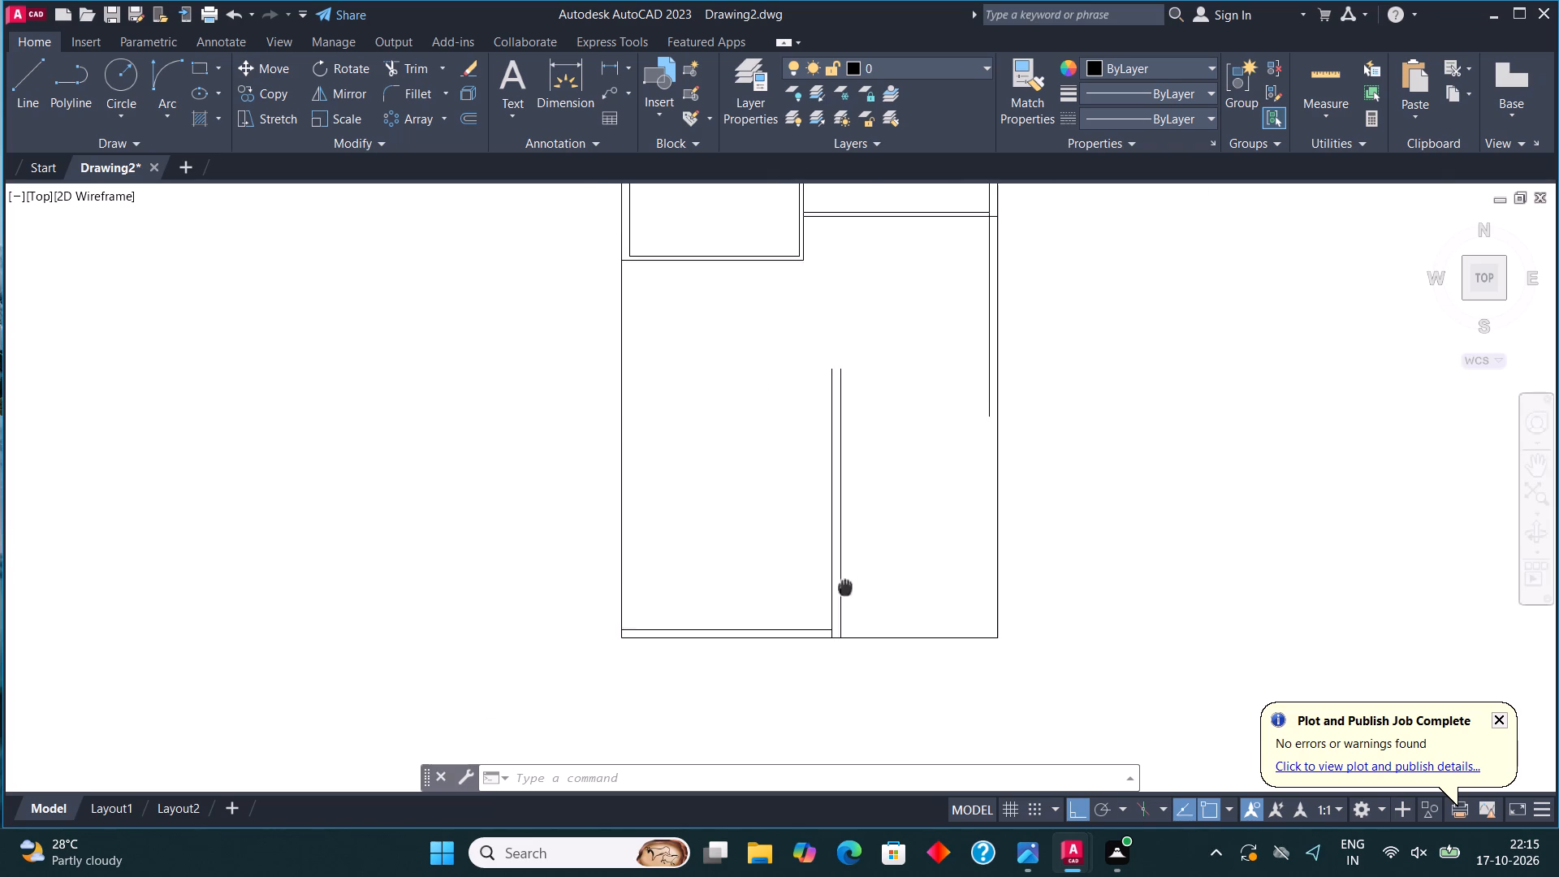
pyautogui.moveTo(845, 588); pyautogui.dragTo(845, 590, button='middle')
pyautogui.moveTo(933, 560); pyautogui.dragTo(862, 572, button='middle')
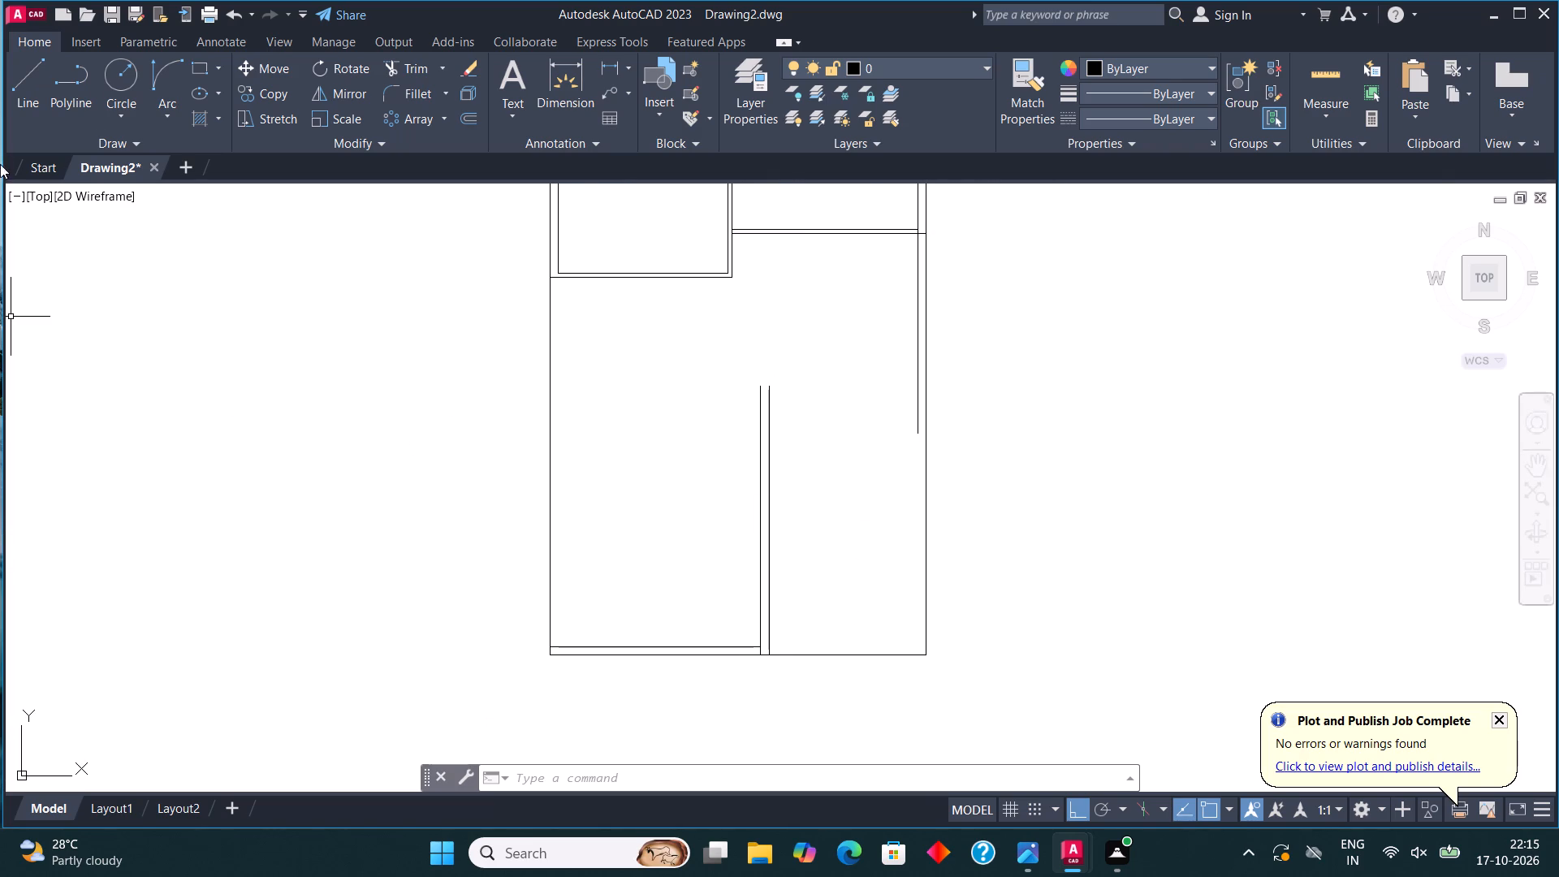
pyautogui.click(28, 83)
pyautogui.moveTo(828, 500); pyautogui.dragTo(821, 569, button='middle')
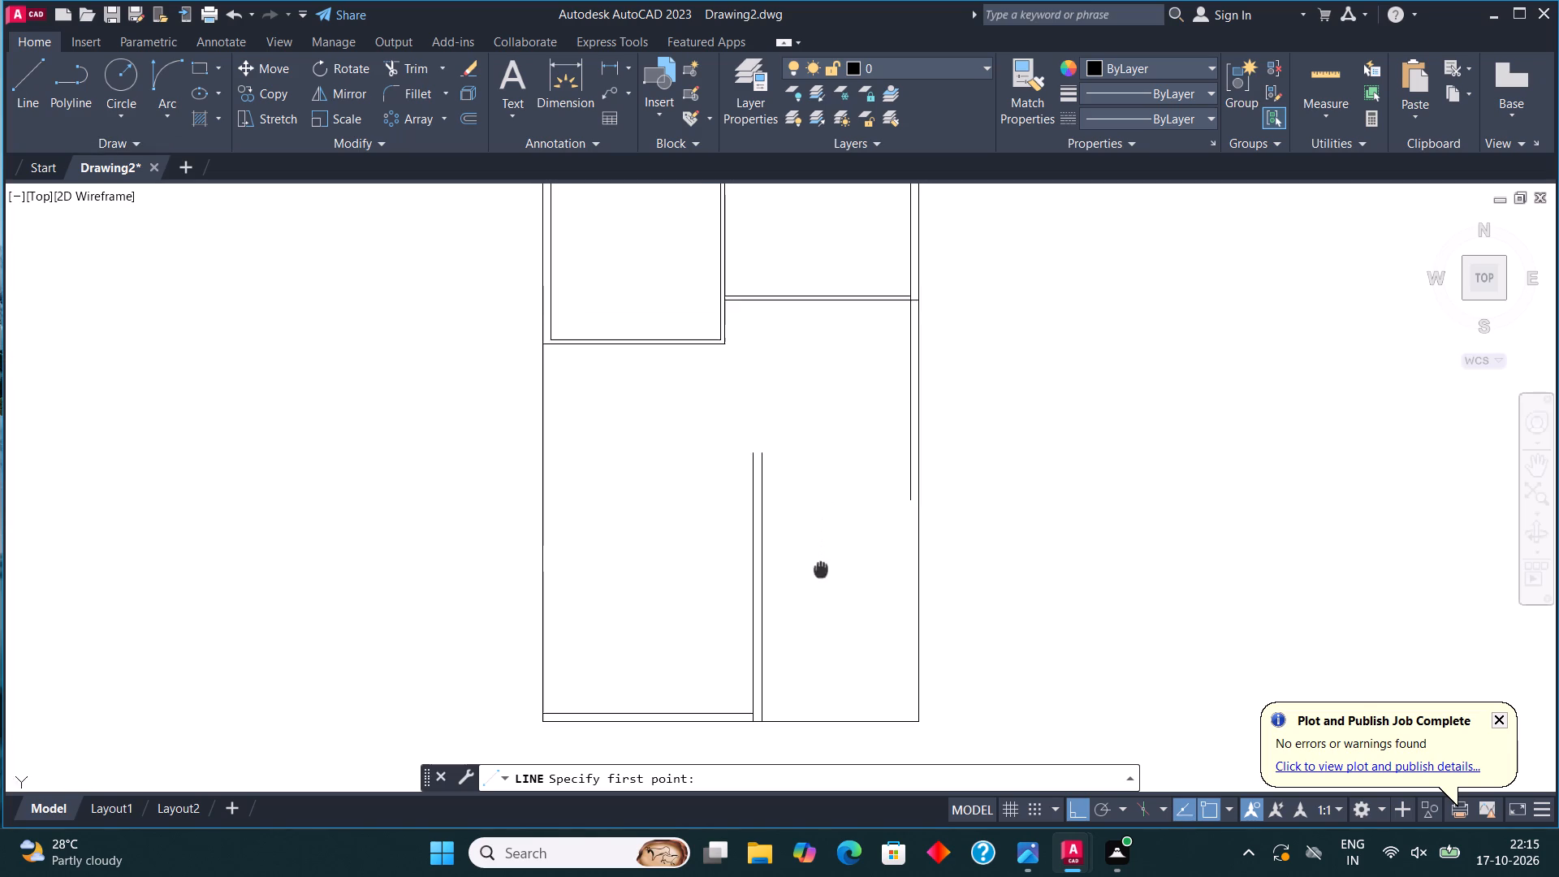
pyautogui.moveTo(821, 569); pyautogui.dragTo(818, 586, button='middle')
pyautogui.click(761, 564)
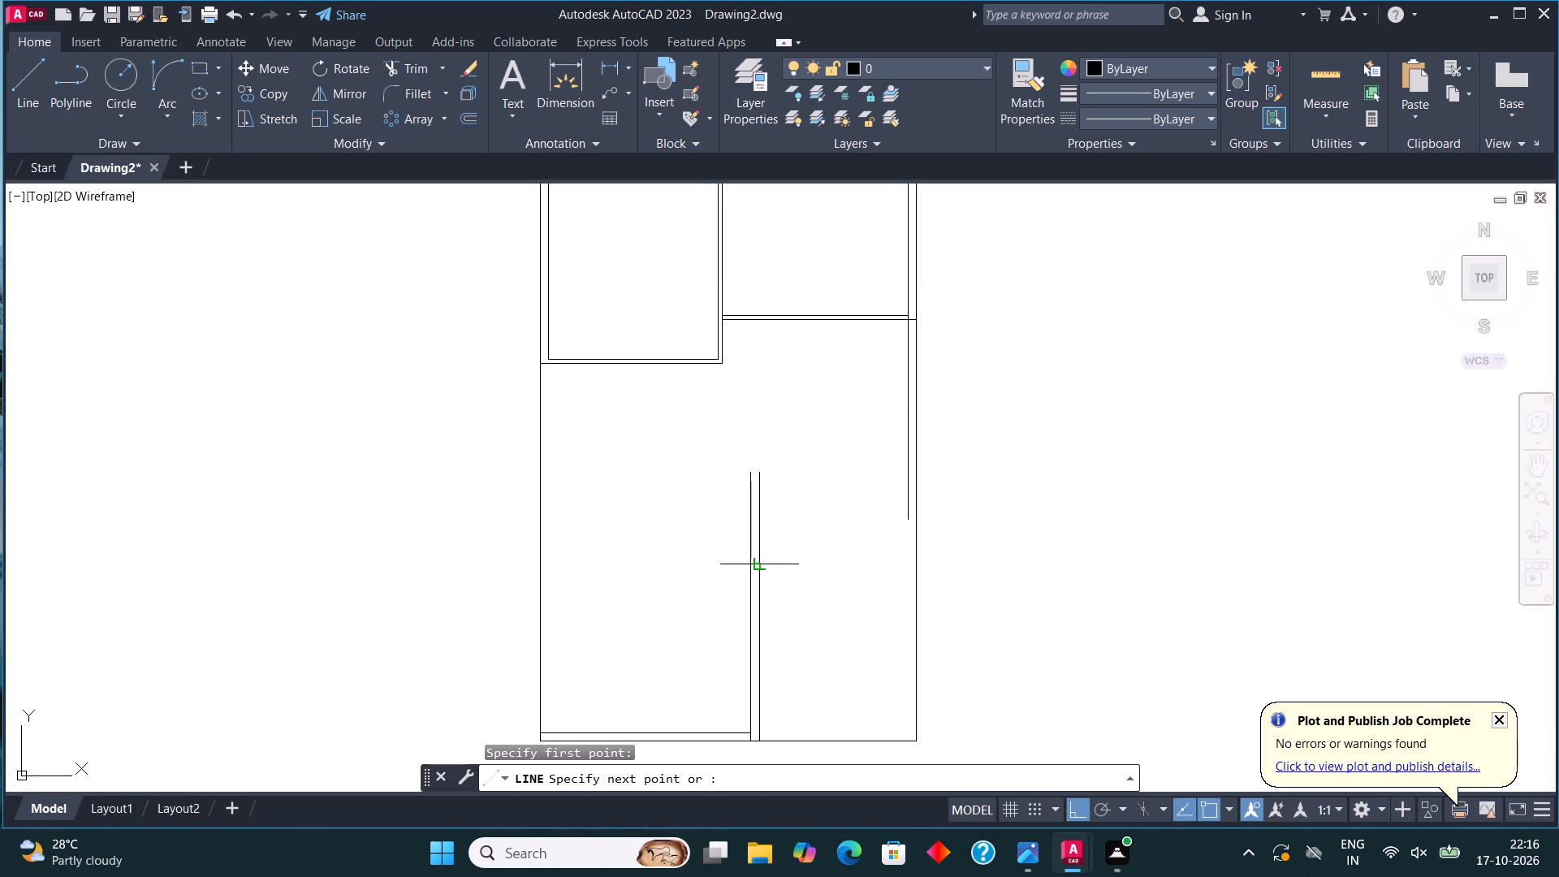
pyautogui.click(917, 557)
pyautogui.press('Escape')
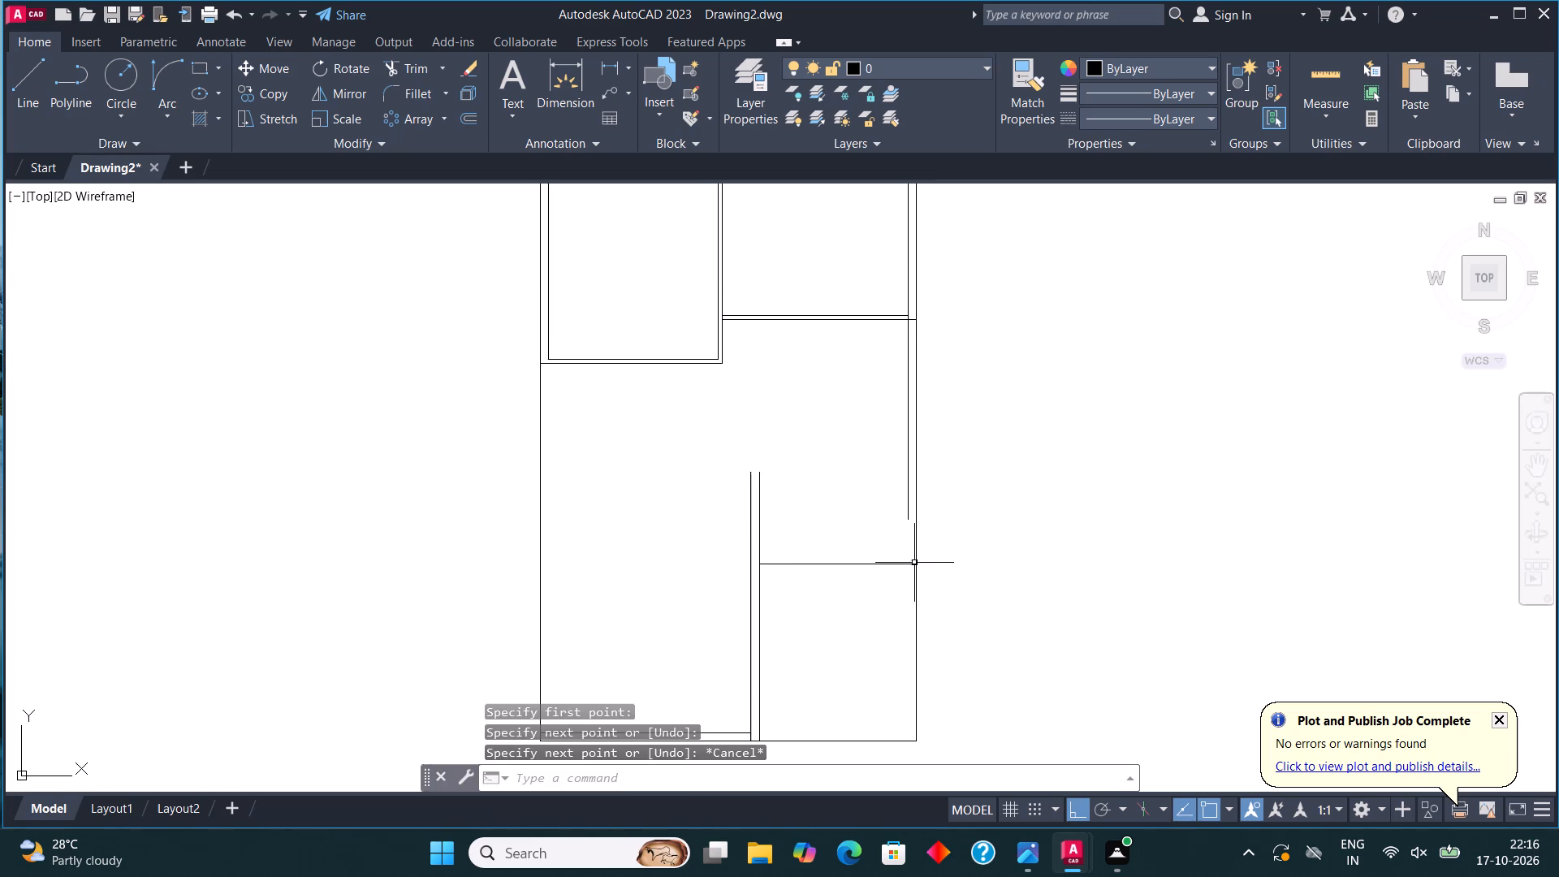
# Offset the new horizontal line 4.5" upward to form a cross wall.
pyautogui.moveTo(880, 593); pyautogui.dragTo(876, 582)
pyautogui.click(865, 538)
pyautogui.click(469, 120)
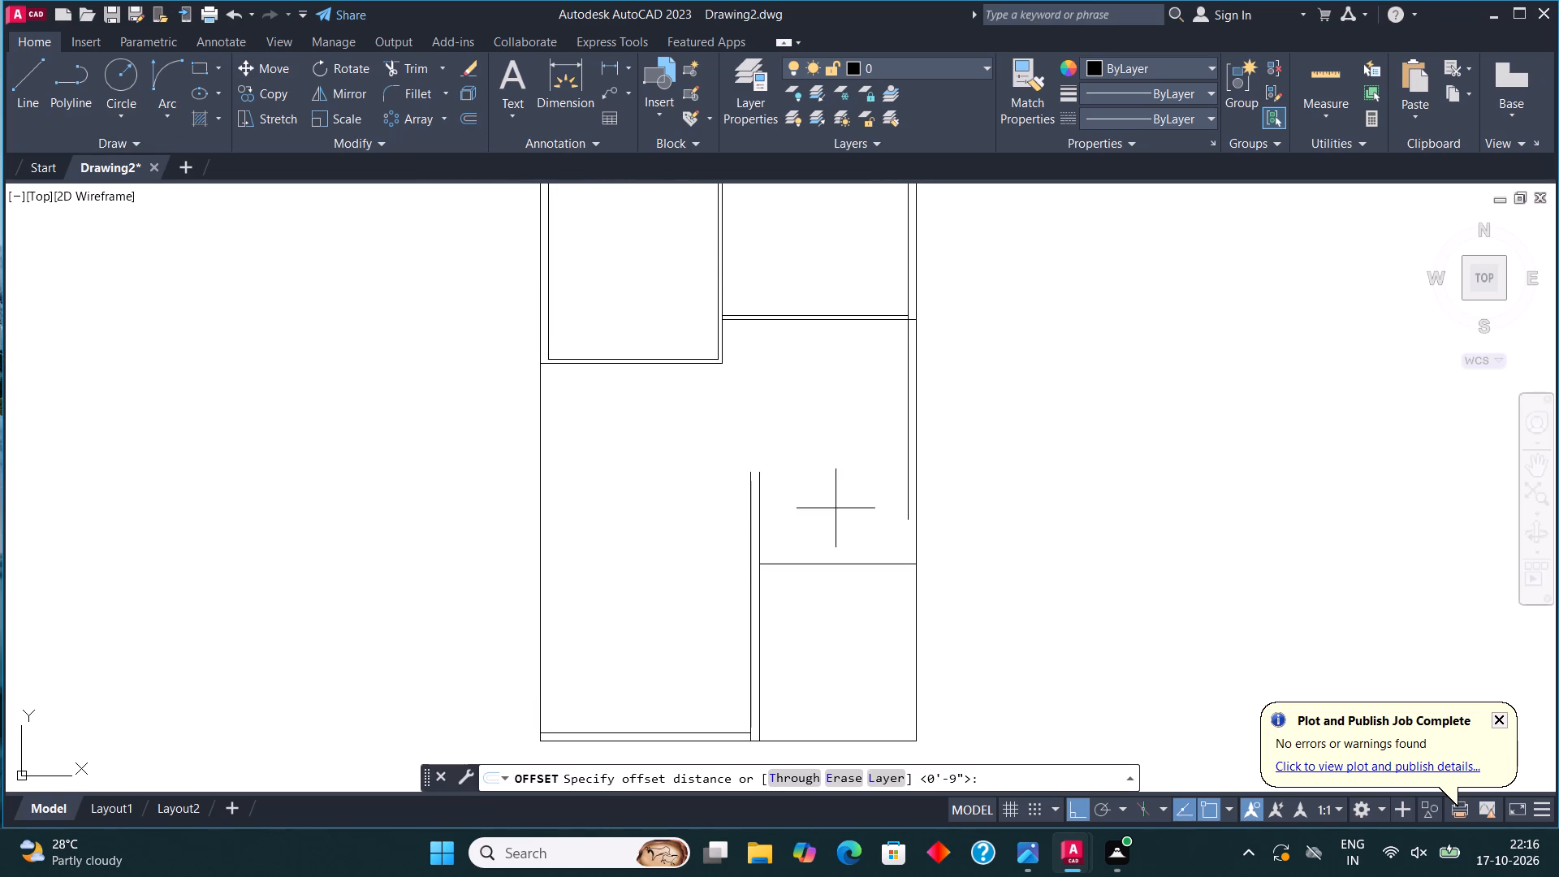
pyautogui.click(825, 561)
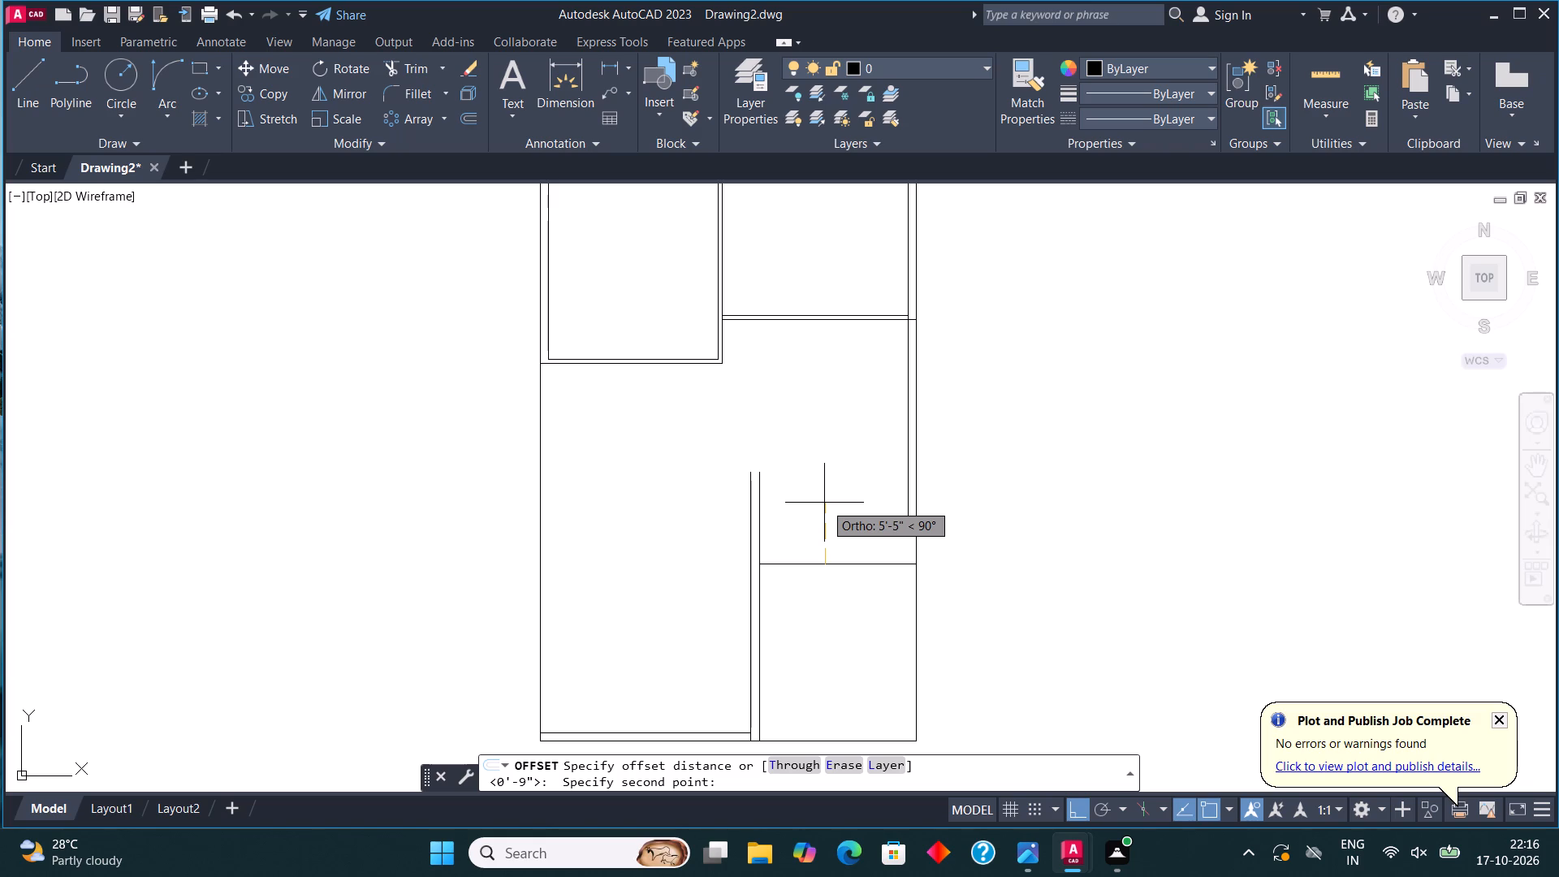
pyautogui.write('4.5"')
pyautogui.press('Return')
pyautogui.click(823, 463)
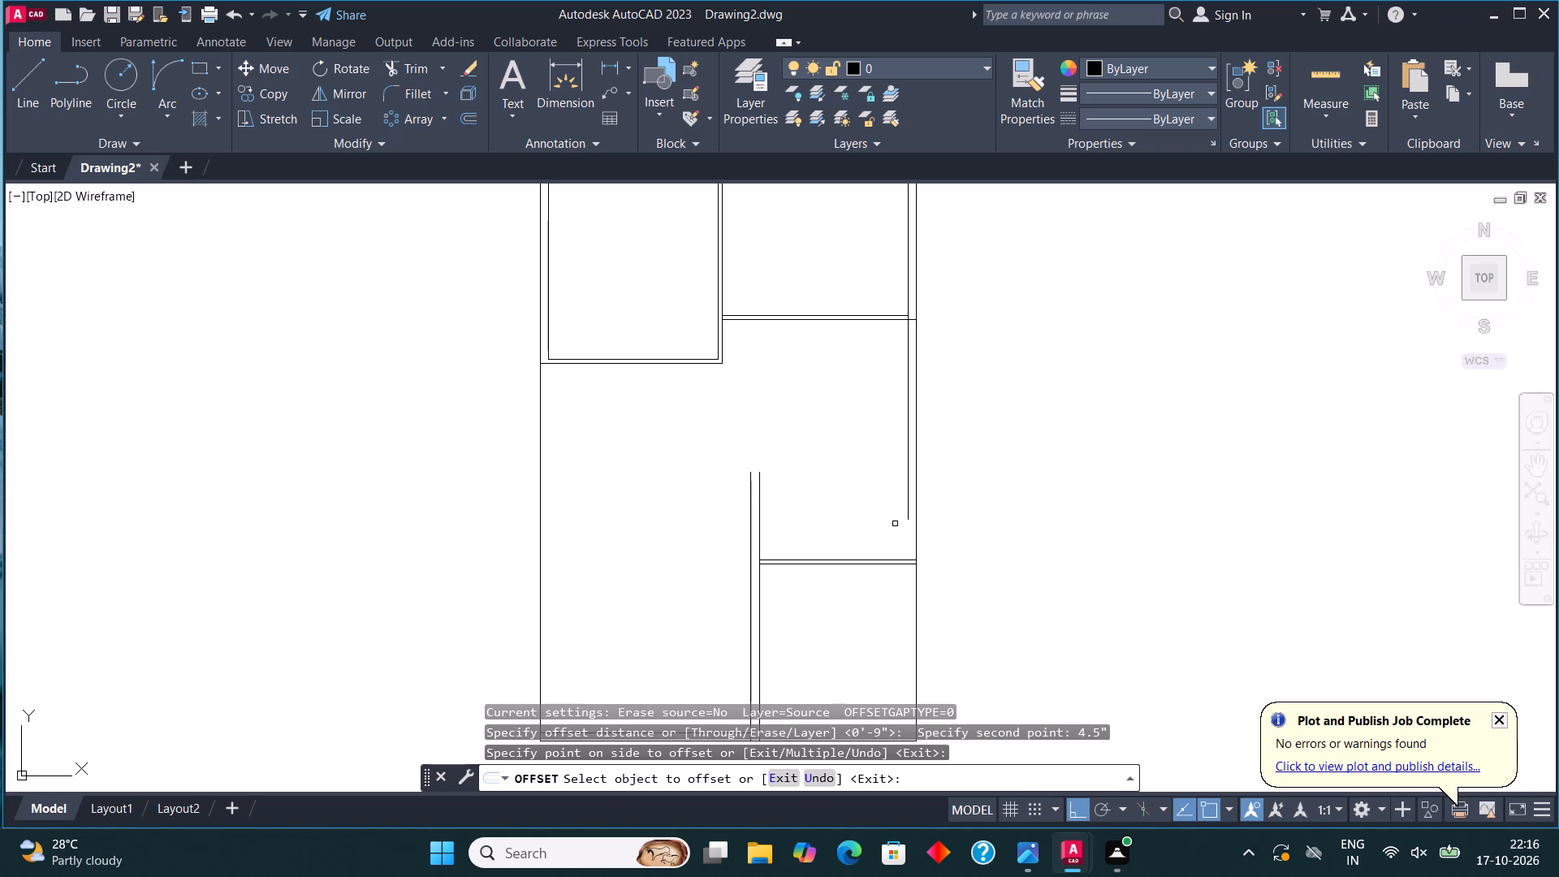
pyautogui.moveTo(867, 534); pyautogui.dragTo(759, 612, button='middle')
pyautogui.press('Escape')
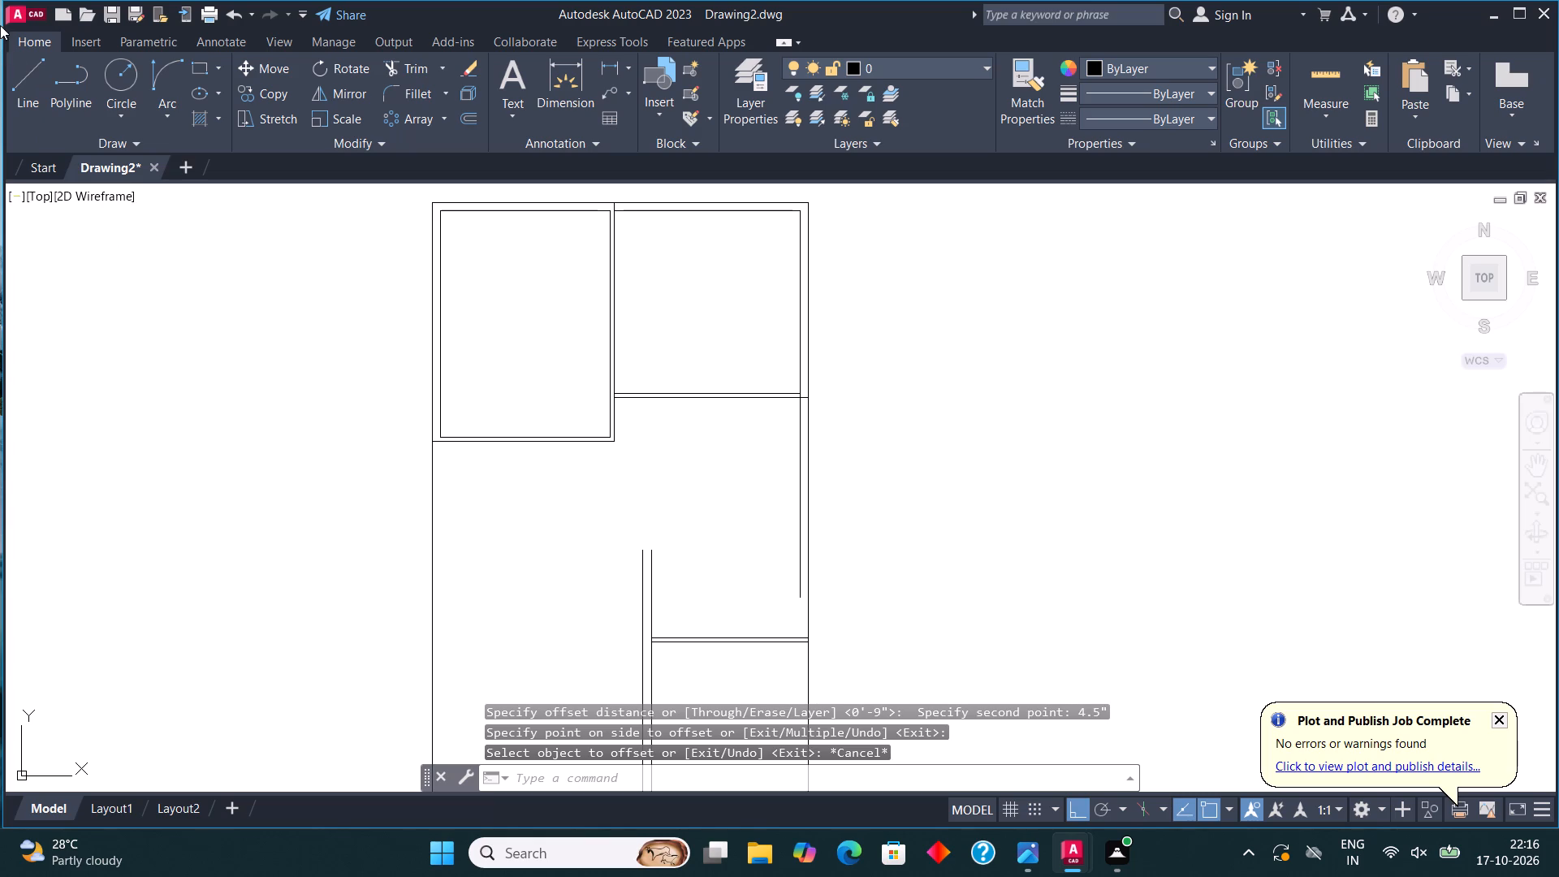
# Draw a second horizontal line from near the top of the partition's right line to the inner right wall line.
pyautogui.click(19, 71)
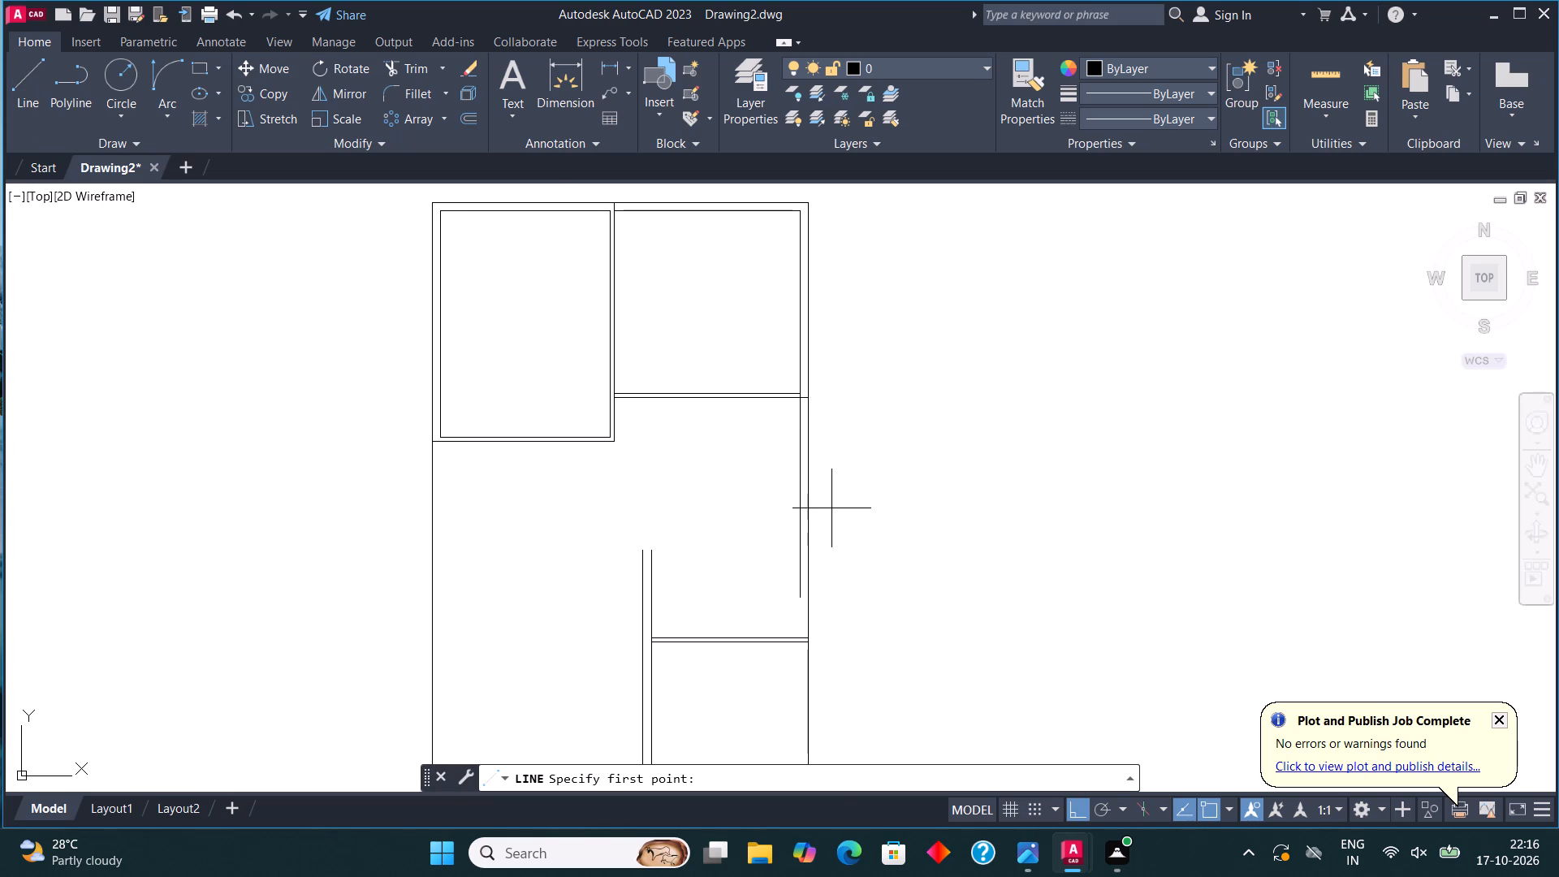
pyautogui.moveTo(832, 486); pyautogui.dragTo(842, 437, button='middle')
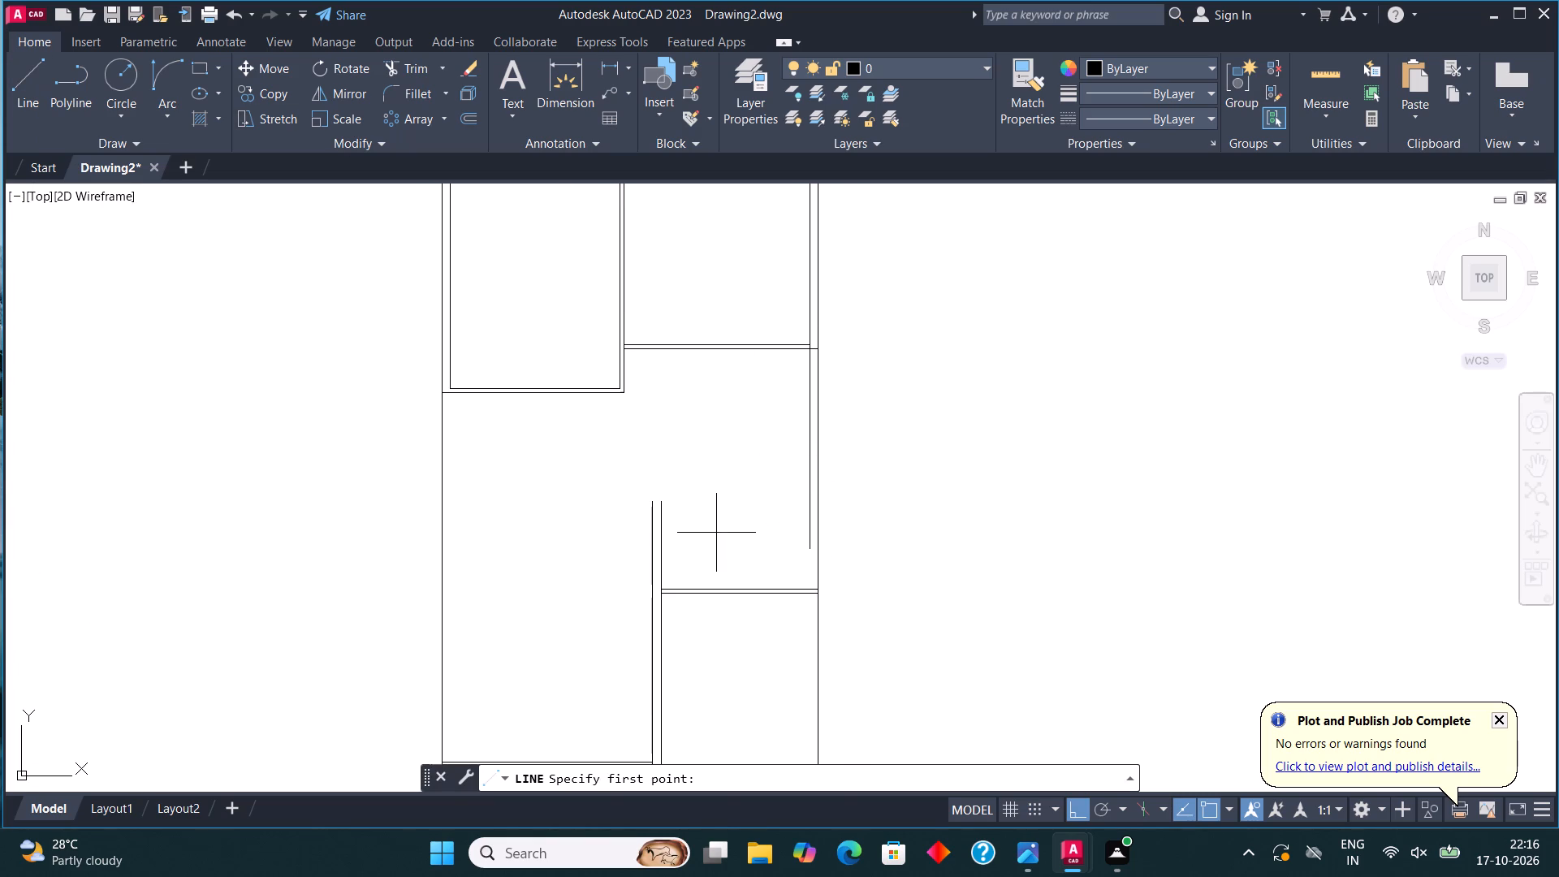
pyautogui.scroll(1, 698, 534)
pyautogui.click(638, 508)
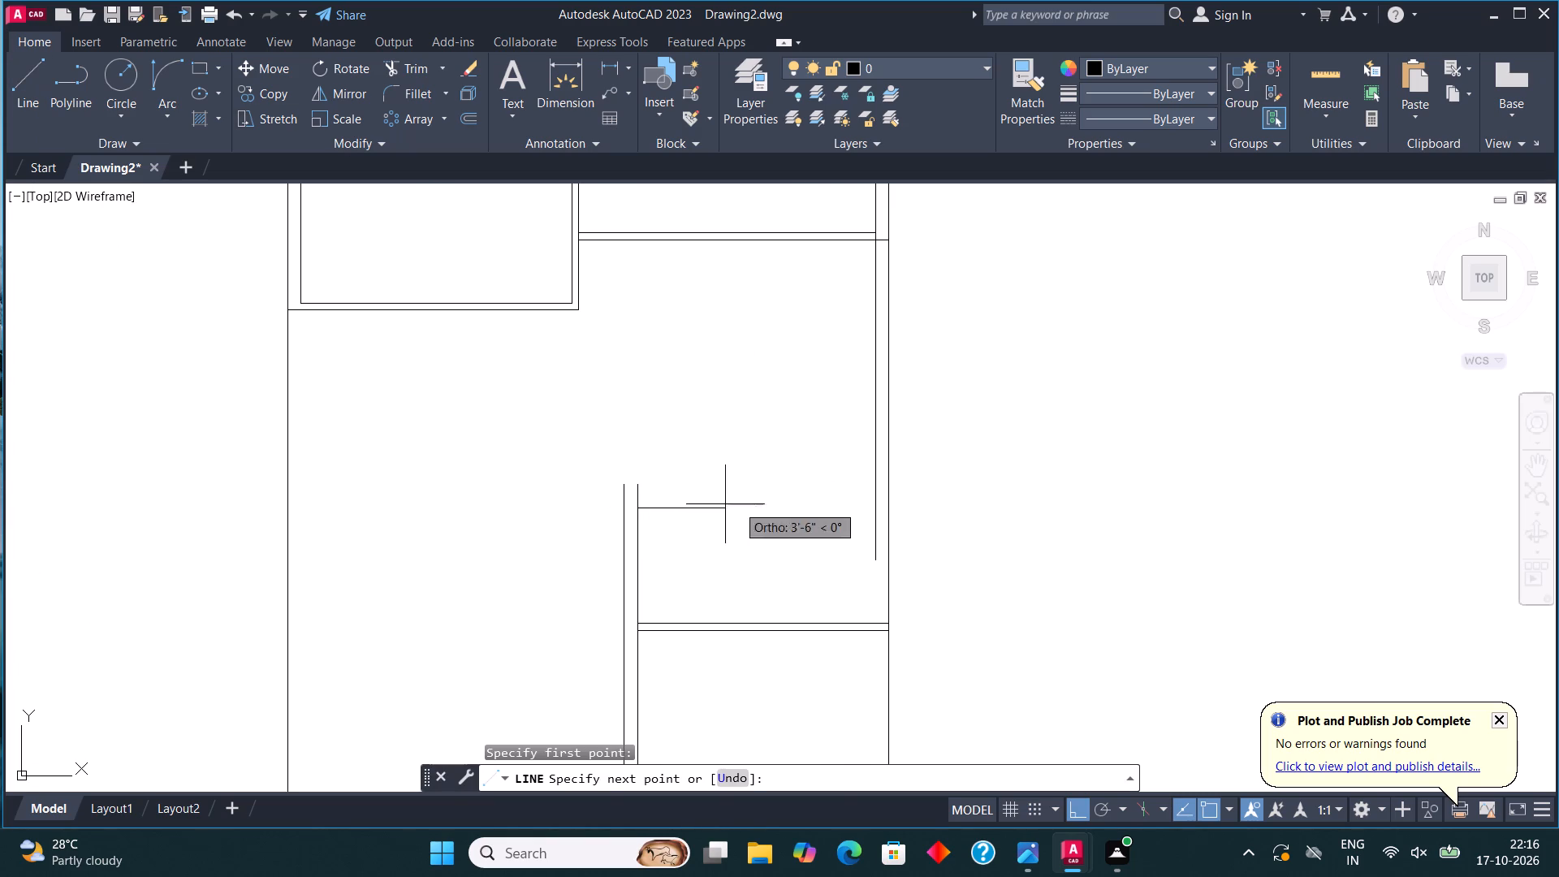
pyautogui.scroll(1, 885, 508)
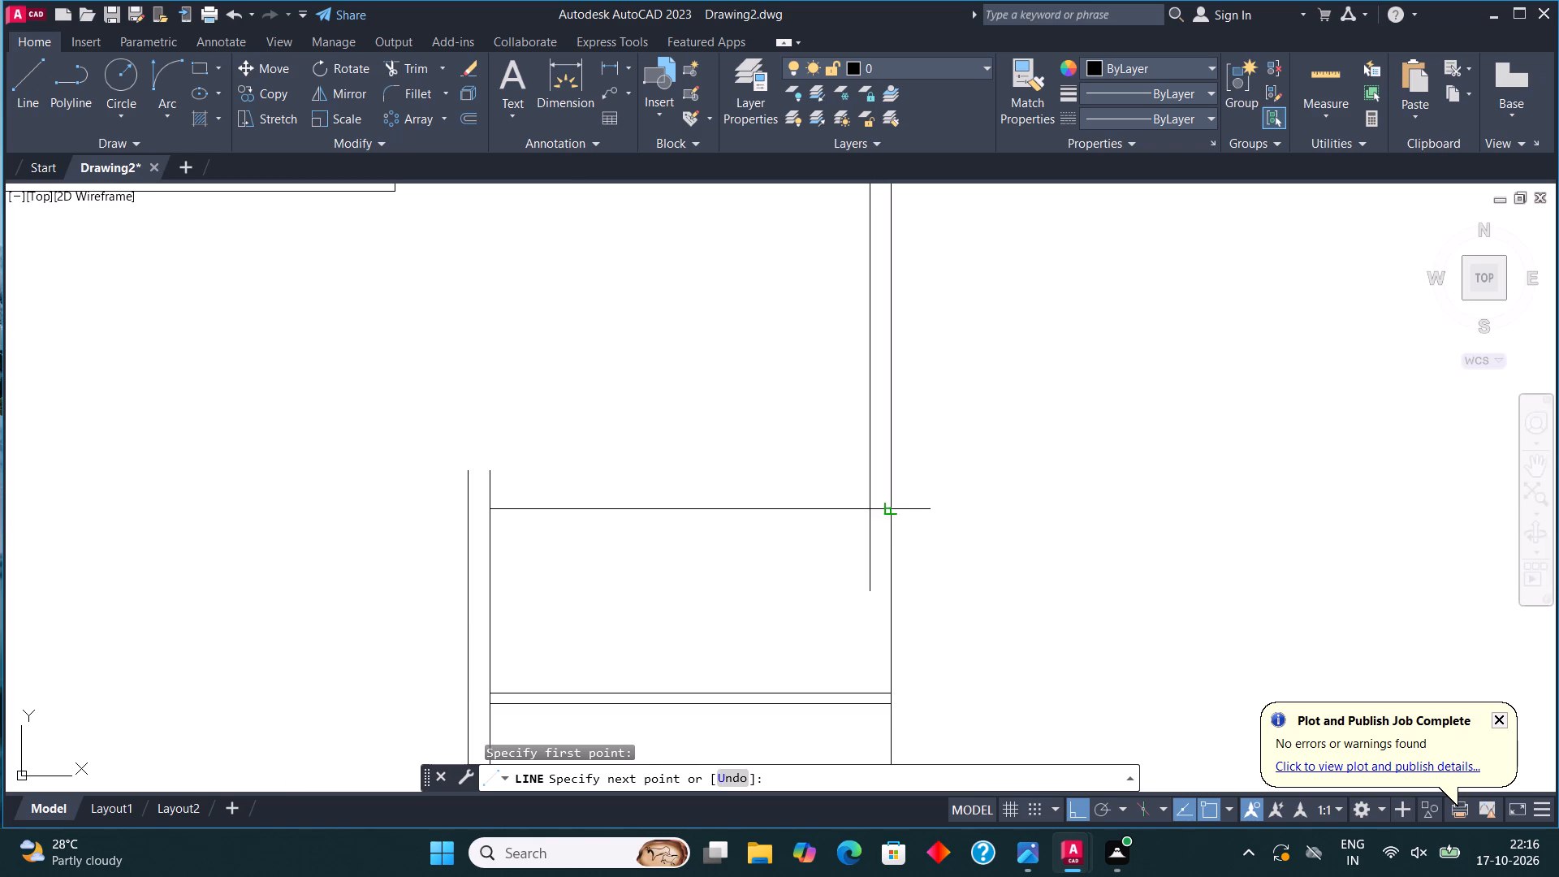
pyautogui.click(872, 512)
pyautogui.press('Escape')
# Offset the second horizontal line 4.5" upward.
pyautogui.click(741, 559)
pyautogui.click(721, 483)
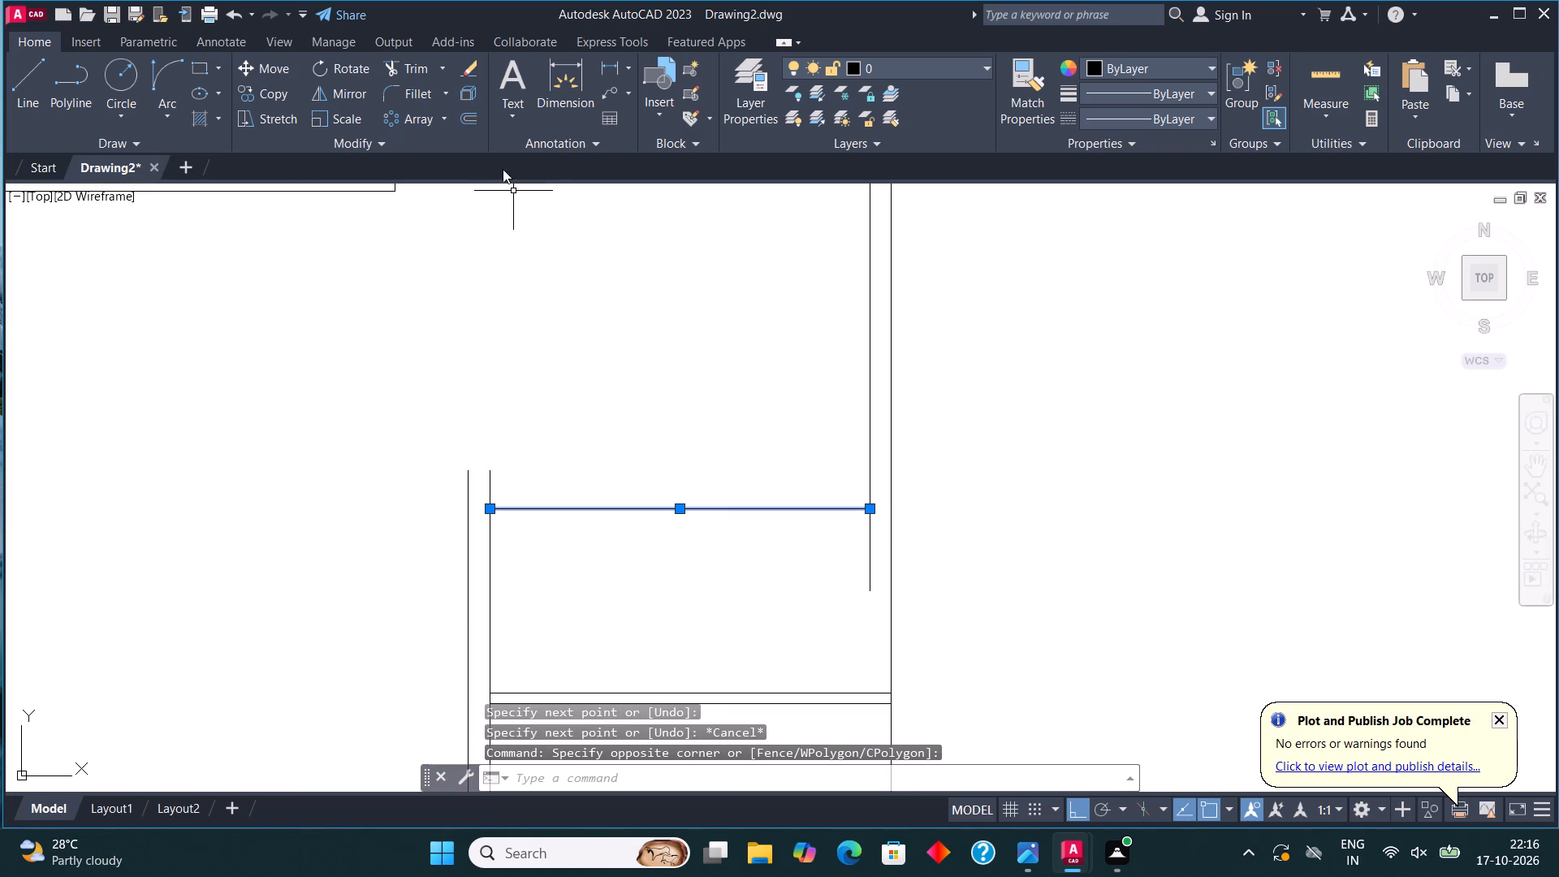
pyautogui.click(469, 119)
pyautogui.click(679, 506)
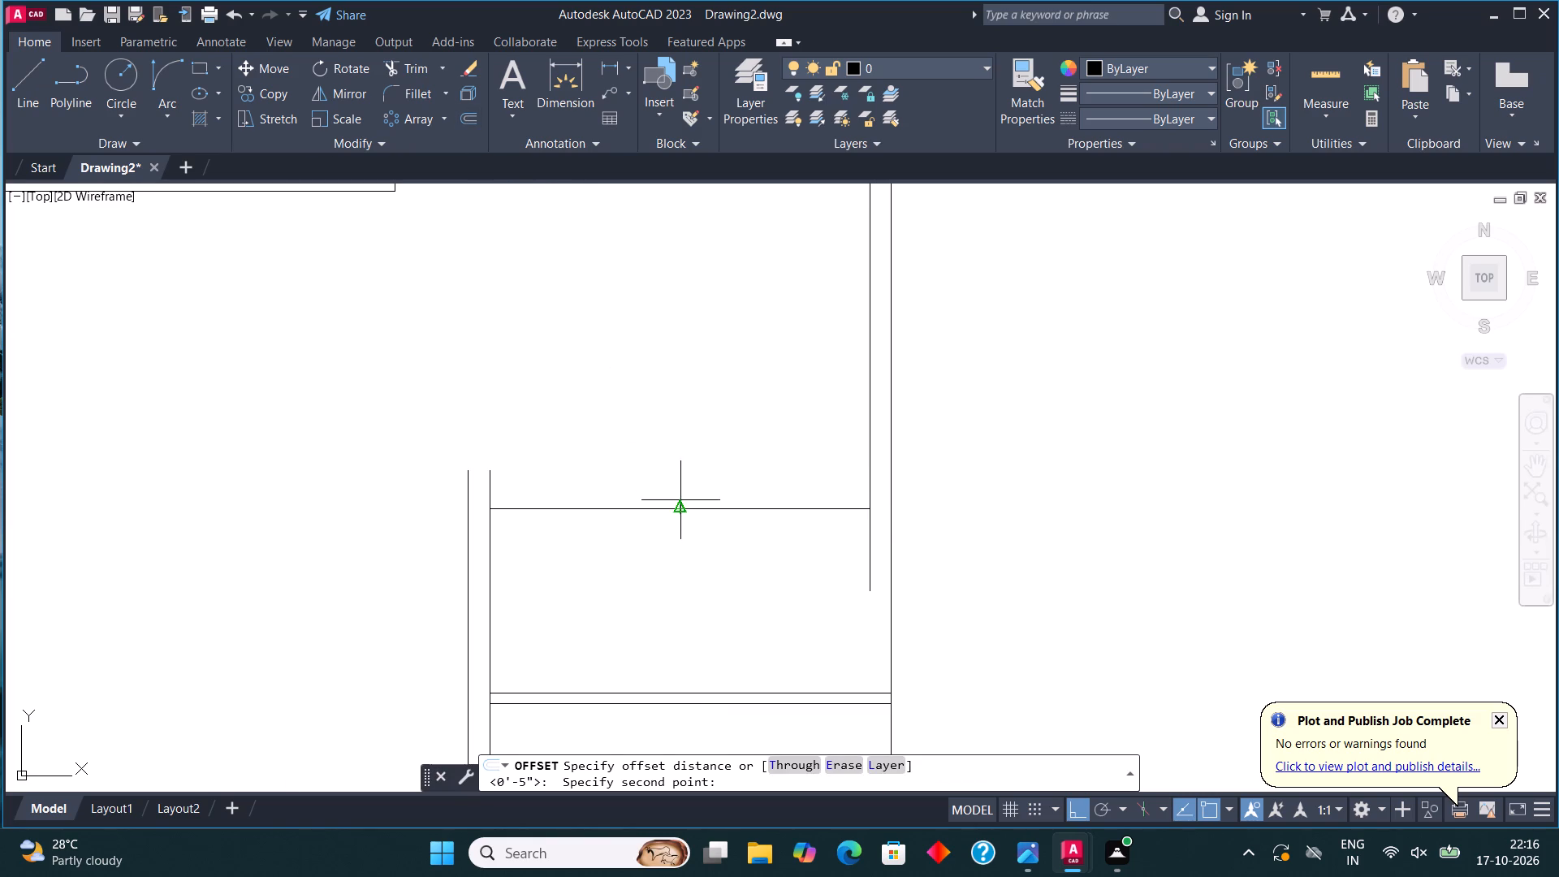
pyautogui.write('4.5"')
pyautogui.press('Return')
pyautogui.click(690, 392)
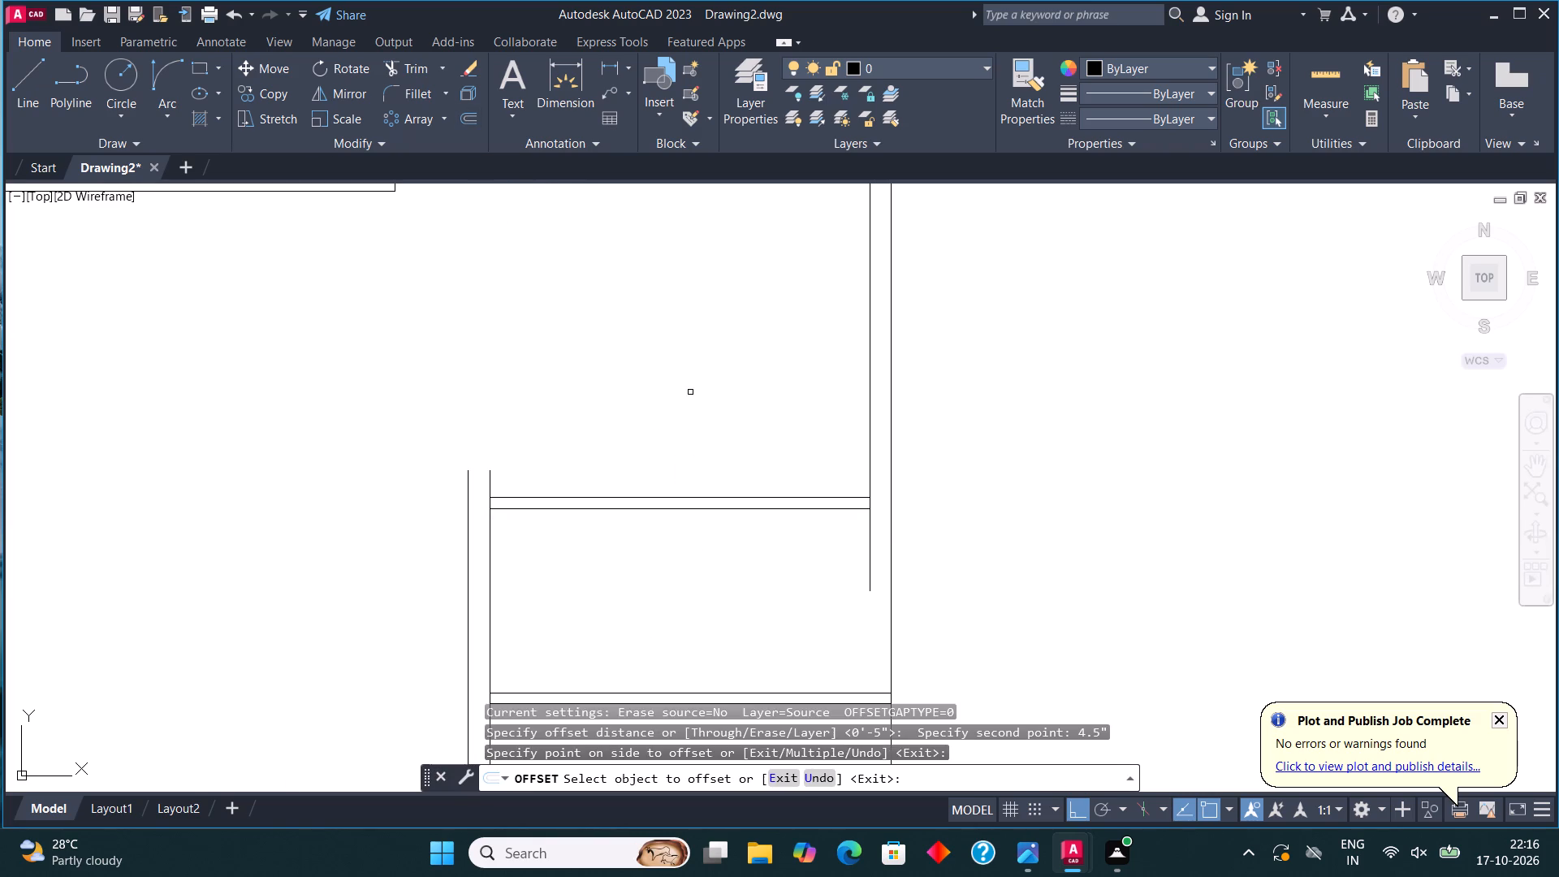
# Draw a vertical line from the upper cross wall's midpoint up to the upper-right room's bottom wall, and back down to the lower cross wall.
pyautogui.scroll(-2, 692, 451)
pyautogui.moveTo(690, 444); pyautogui.dragTo(641, 572, button='middle')
pyautogui.click(36, 78)
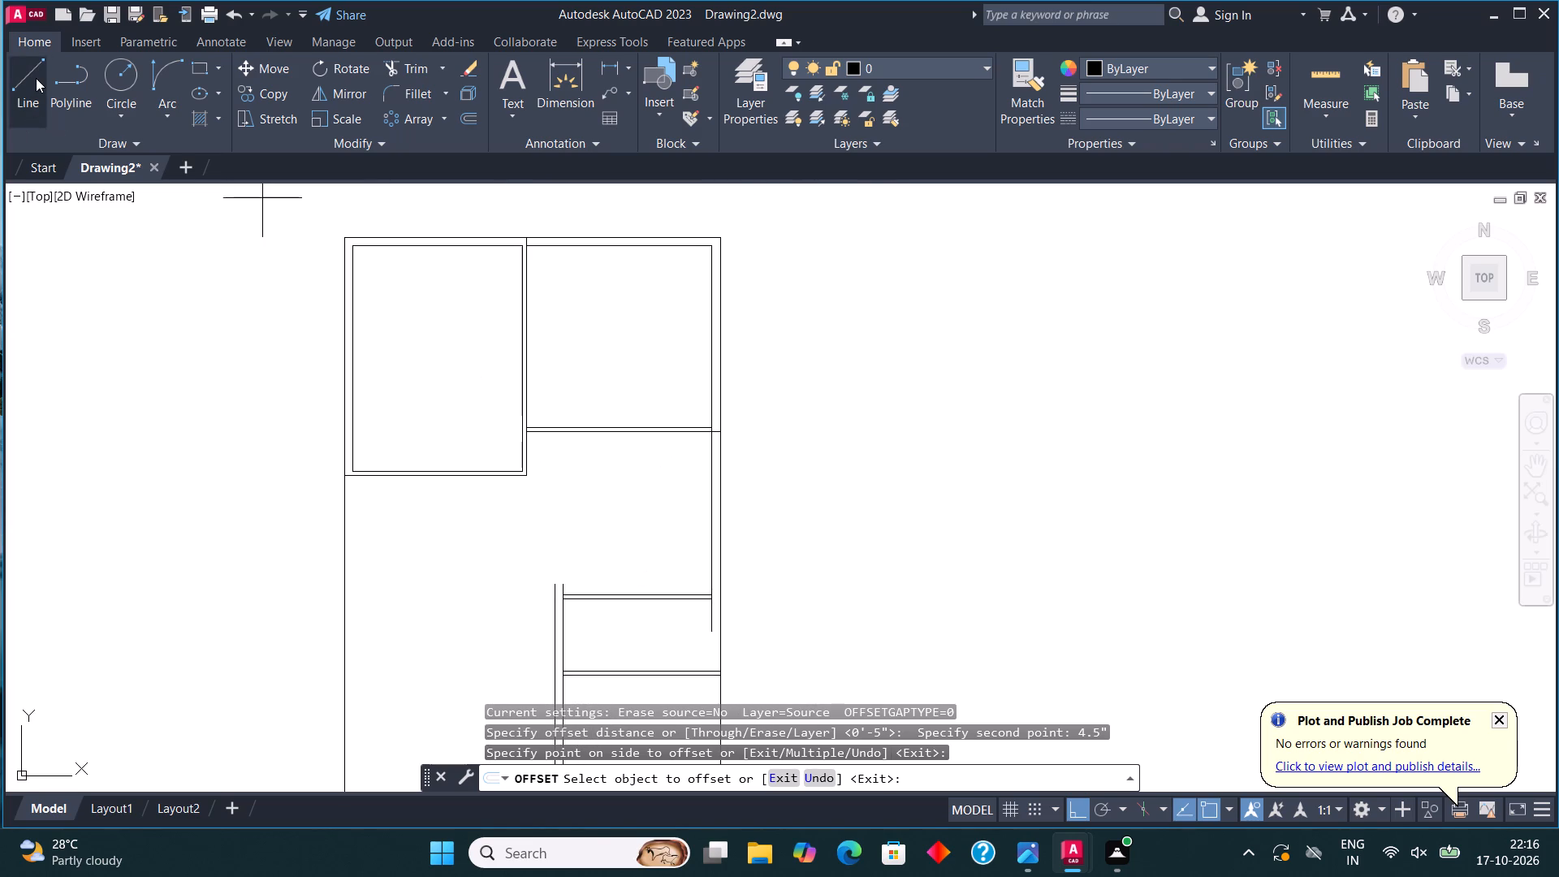
pyautogui.click(633, 594)
pyautogui.click(633, 437)
pyautogui.scroll(-1, 633, 437)
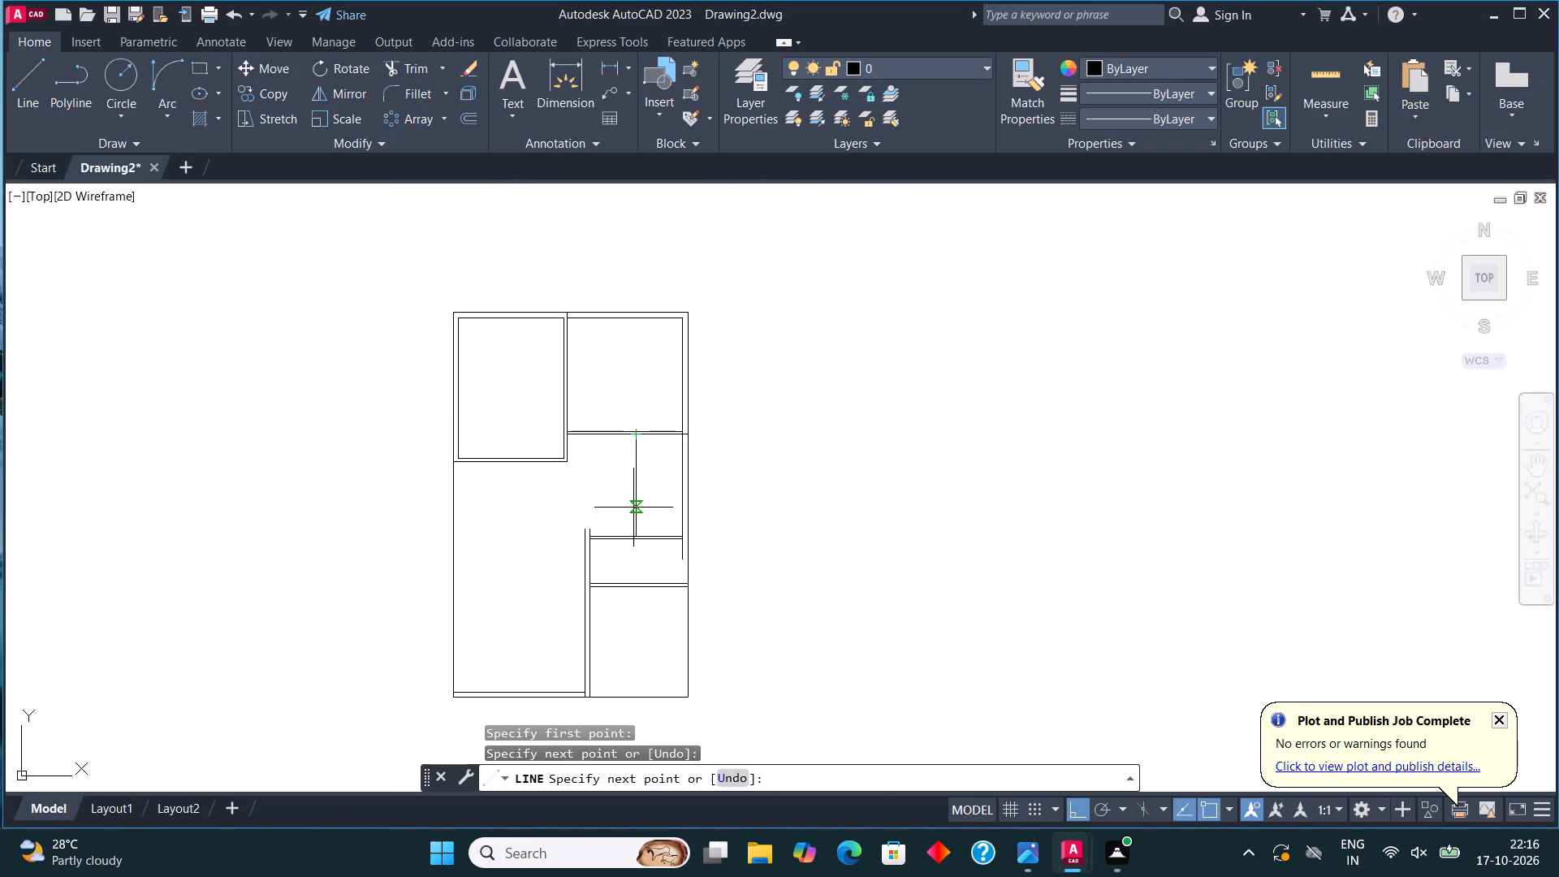
pyautogui.scroll(3, 629, 584)
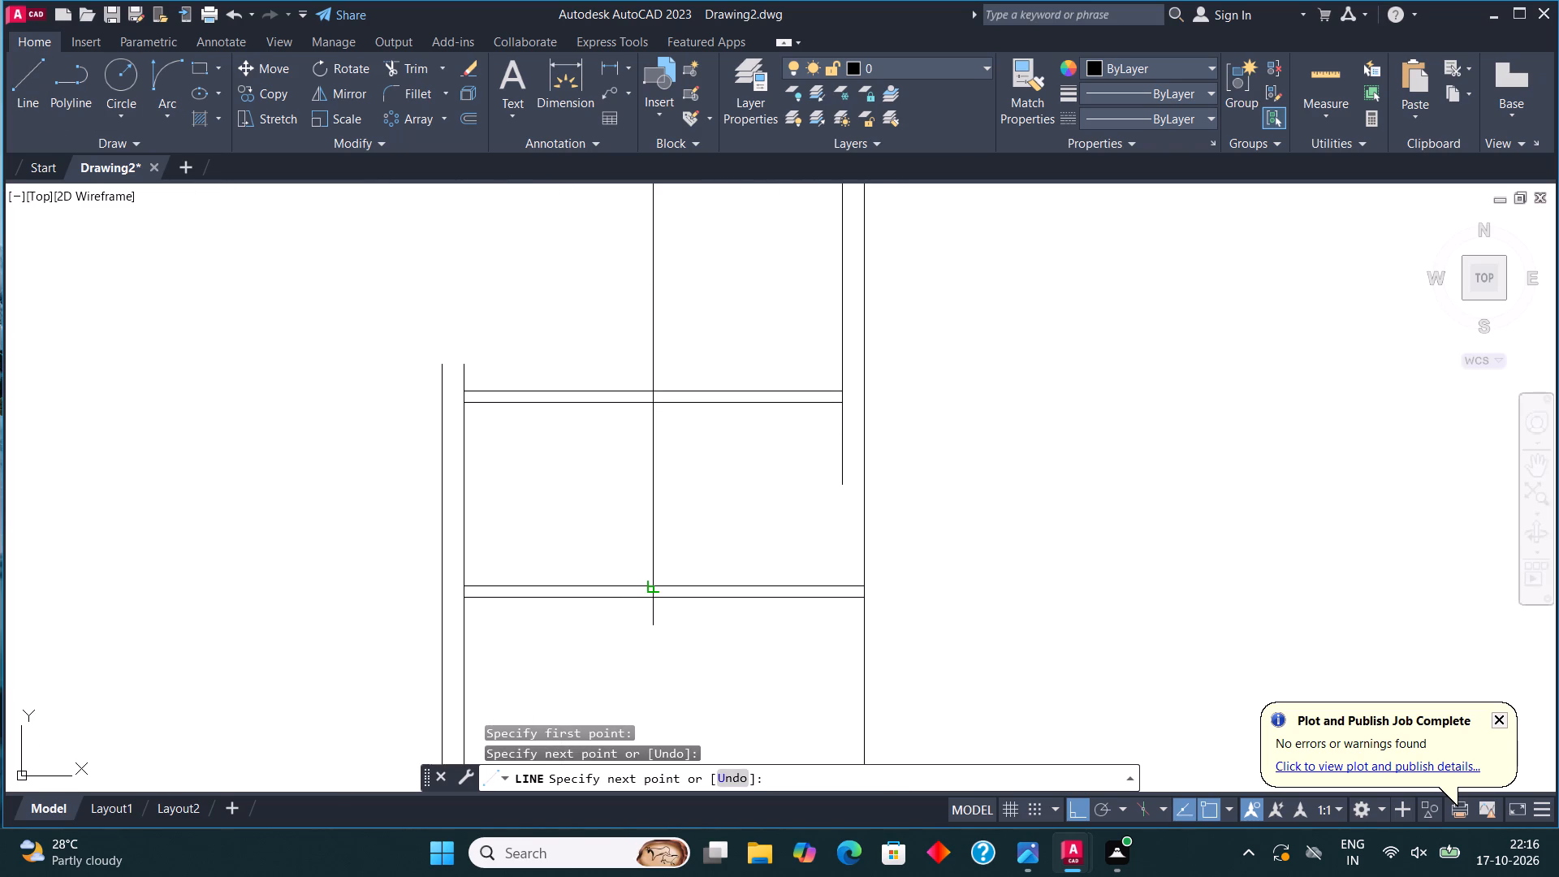
pyautogui.click(653, 585)
pyautogui.press('Escape')
# Offset the long vertical line between the cross walls 4.5" to the right.
pyautogui.click(634, 504)
pyautogui.click(720, 479)
pyautogui.moveTo(704, 521); pyautogui.dragTo(695, 508)
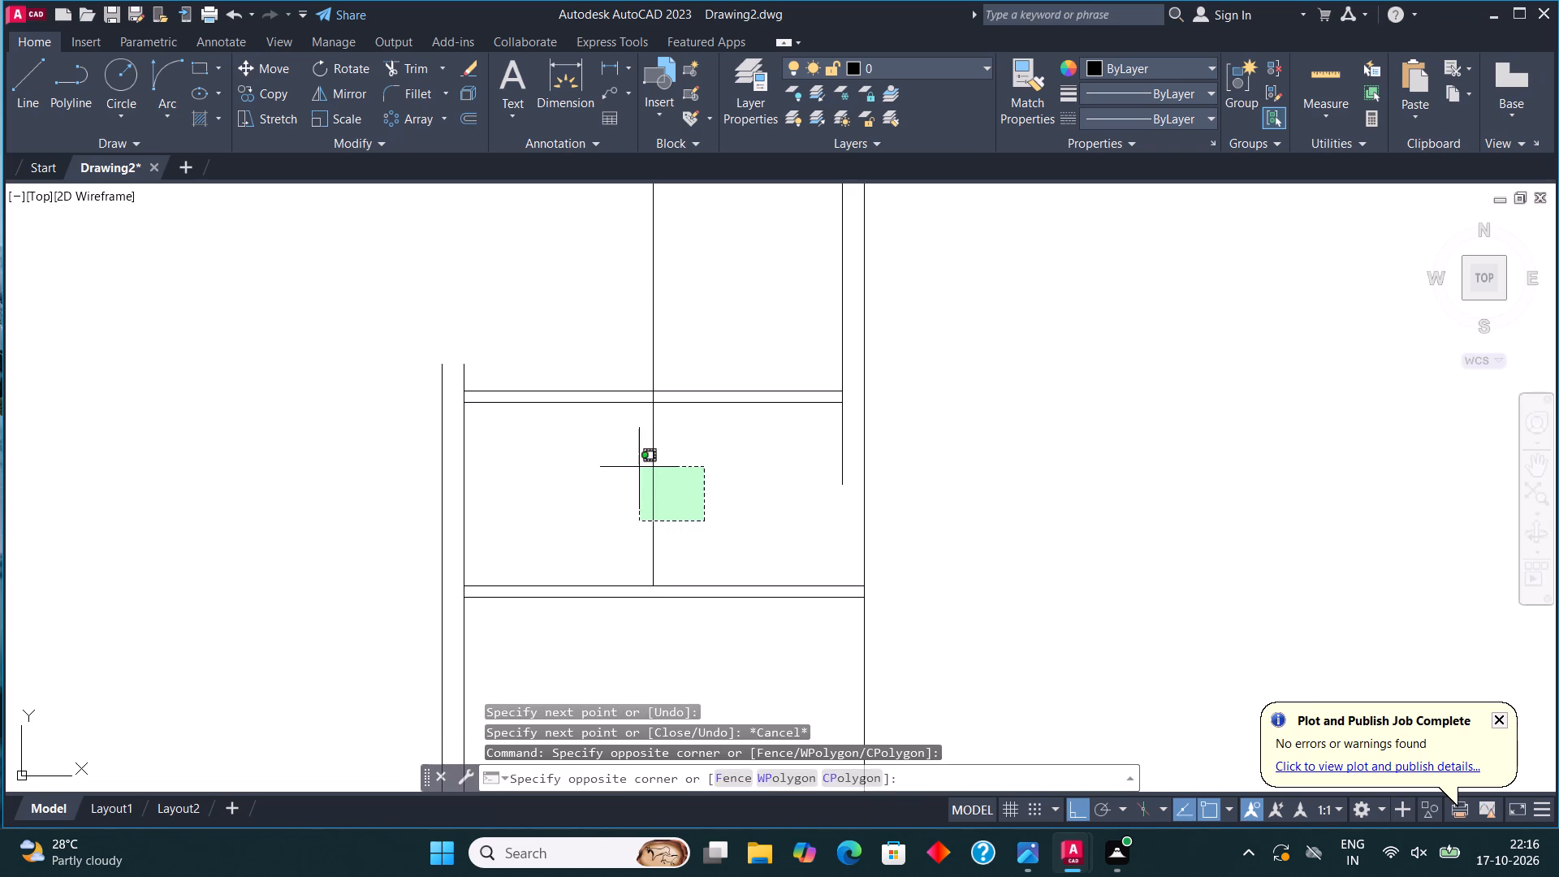
pyautogui.click(631, 460)
pyautogui.click(475, 115)
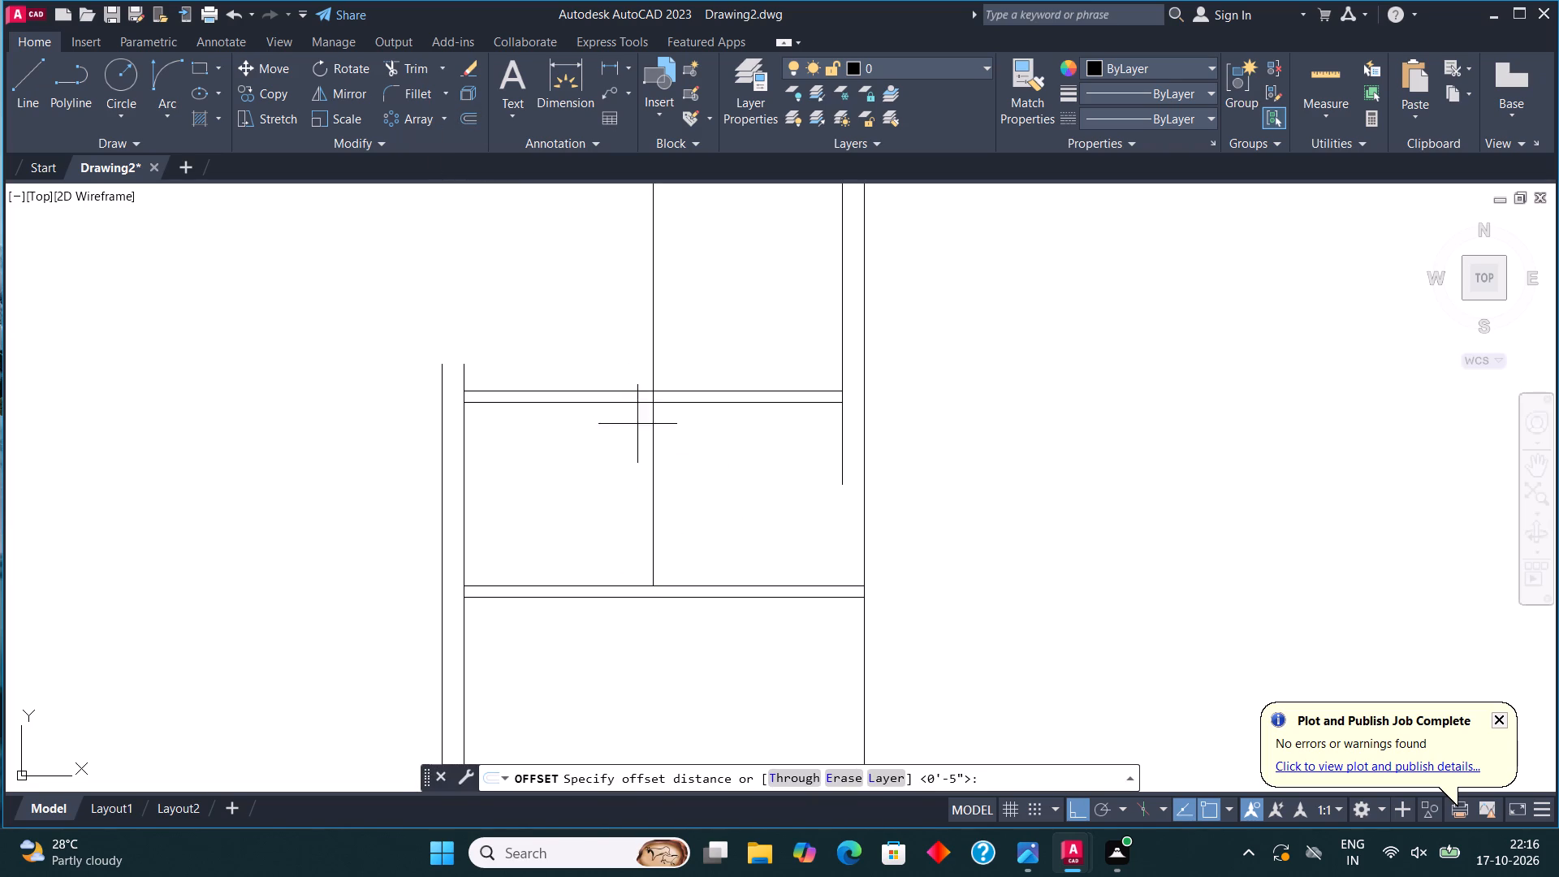
pyautogui.click(654, 448)
pyautogui.write('4.5"')
pyautogui.press('Return')
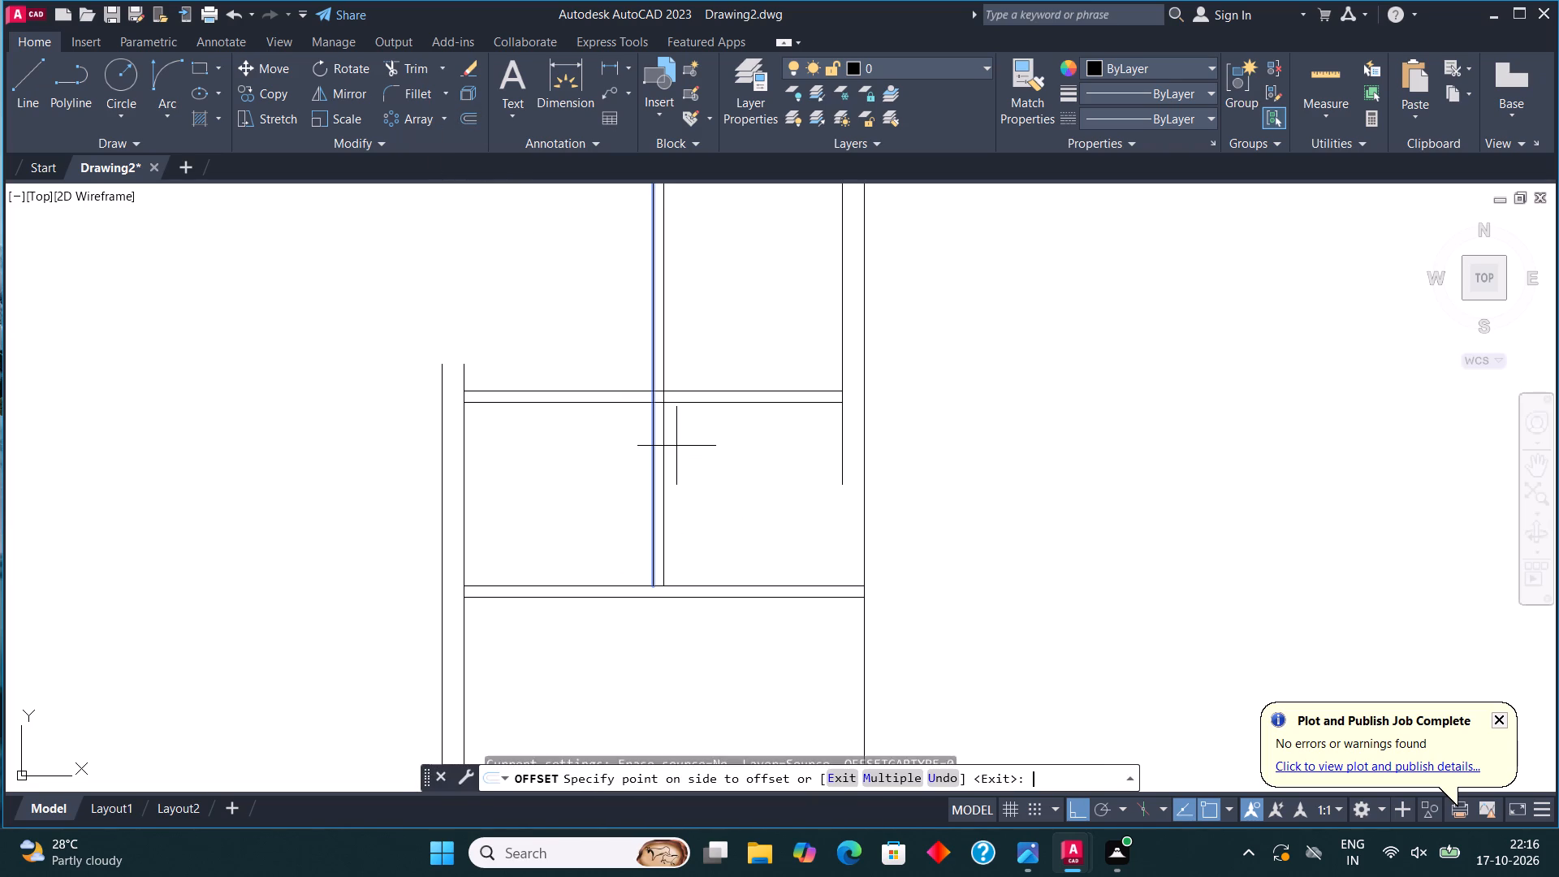
pyautogui.click(682, 447)
pyautogui.press('Escape')
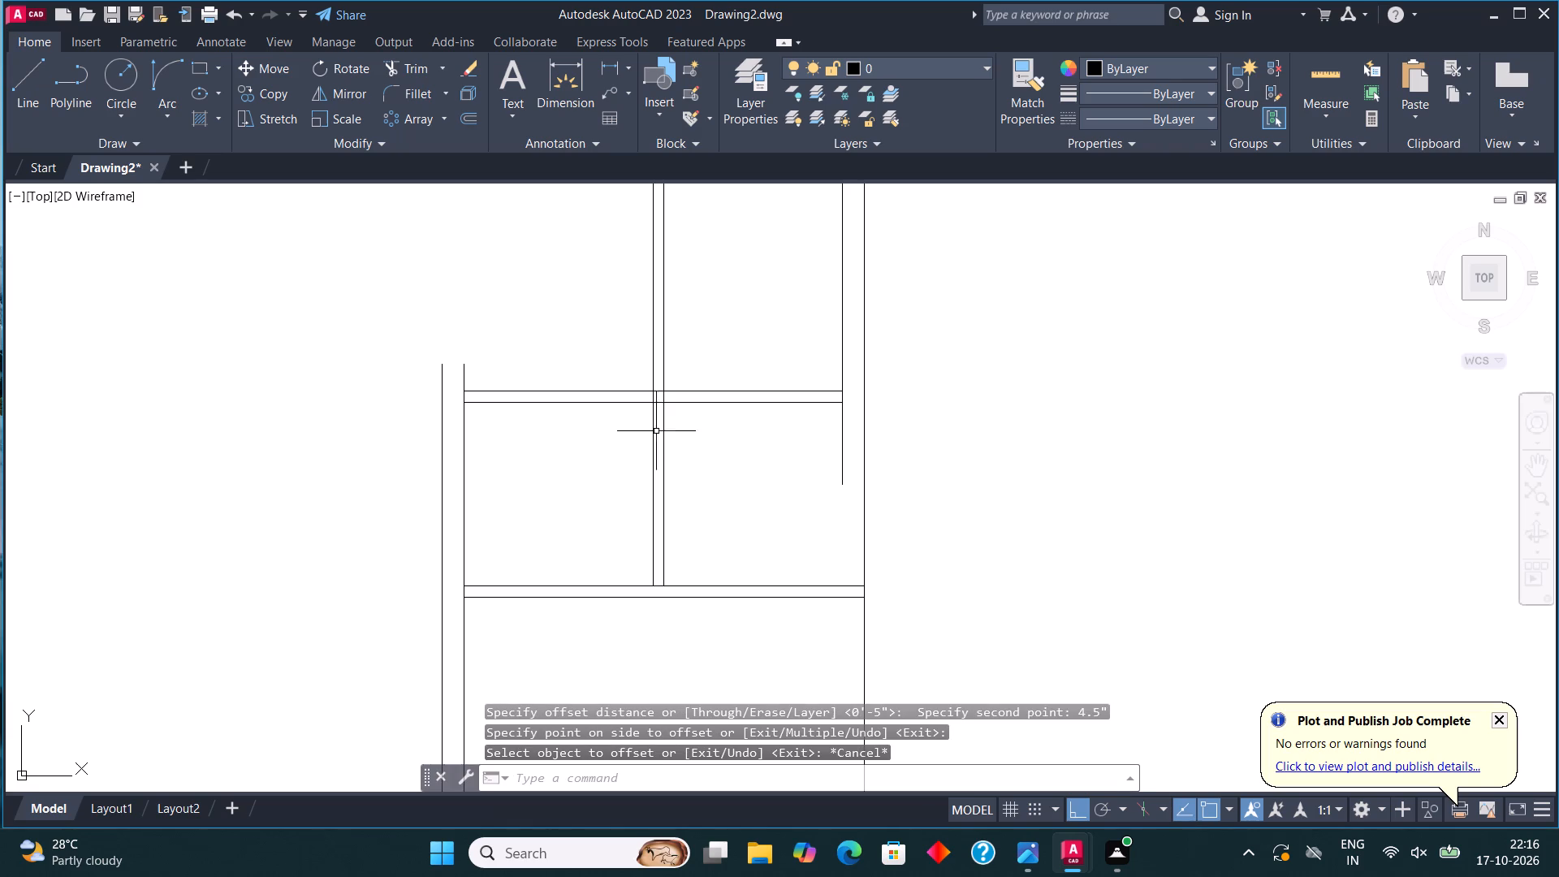
# Extend the 9" partition's top end upward by about 1'-11" with new lines, closing it across to its right line.
pyautogui.moveTo(584, 315); pyautogui.dragTo(570, 413, button='middle')
pyautogui.click(24, 82)
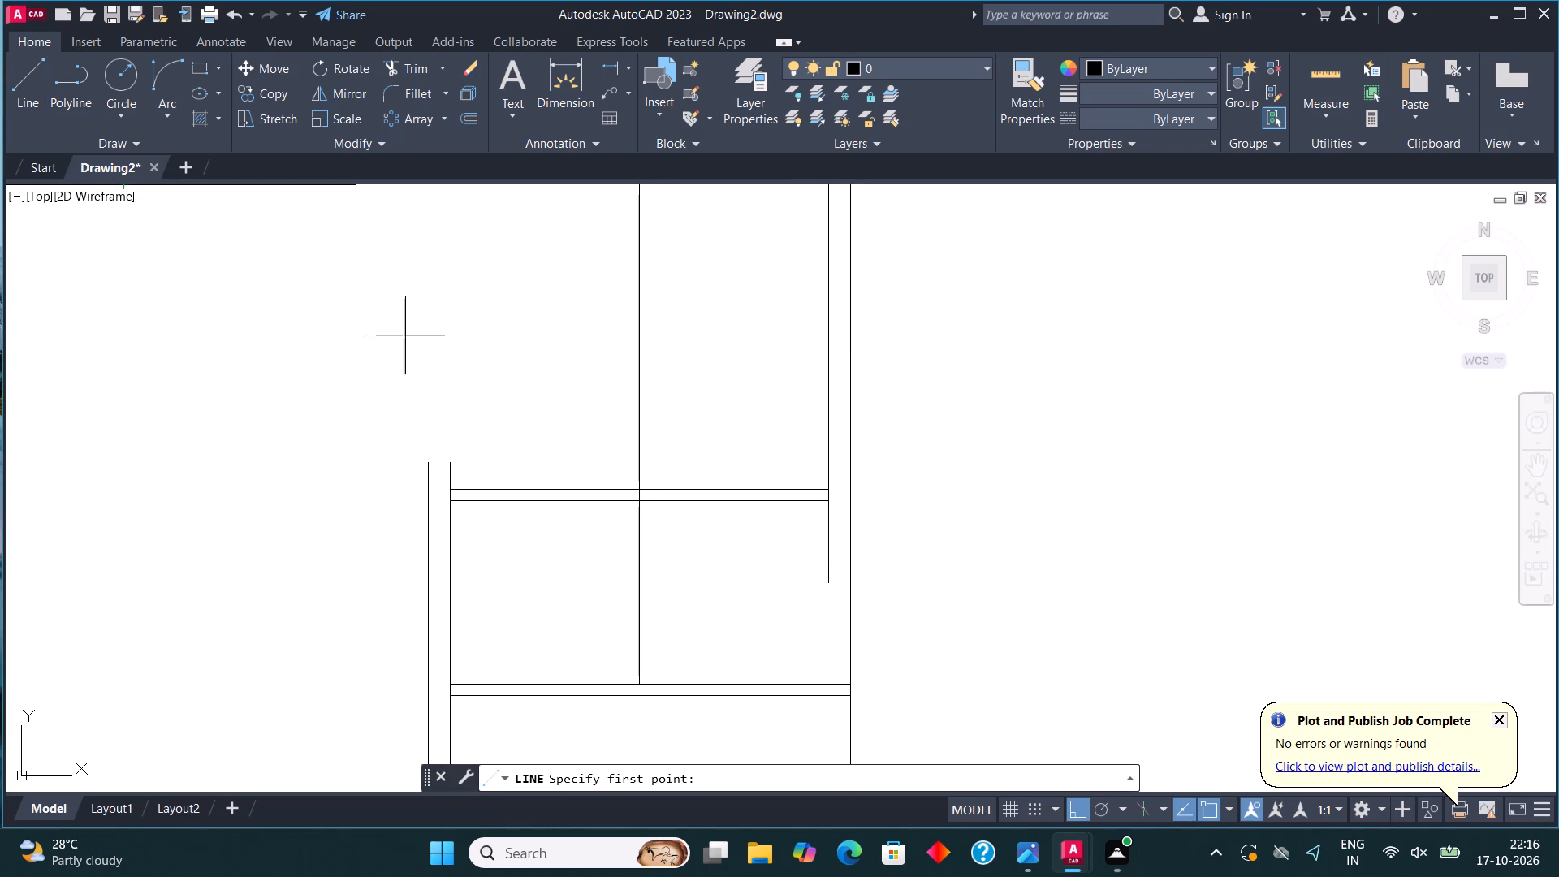
pyautogui.click(423, 467)
pyautogui.scroll(1, 423, 392)
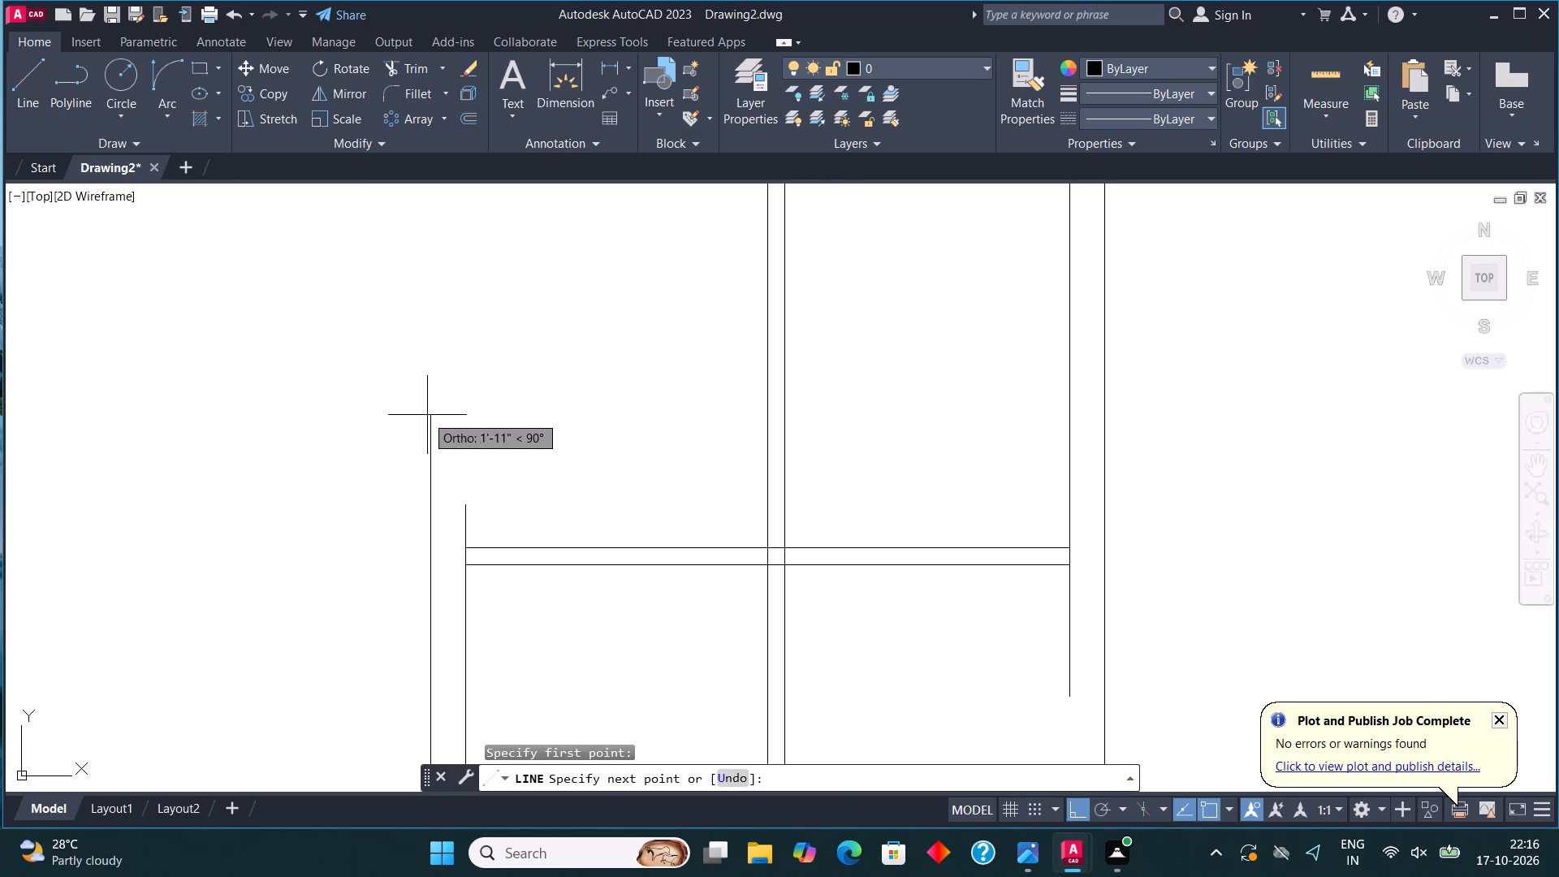
pyautogui.click(427, 415)
pyautogui.click(465, 420)
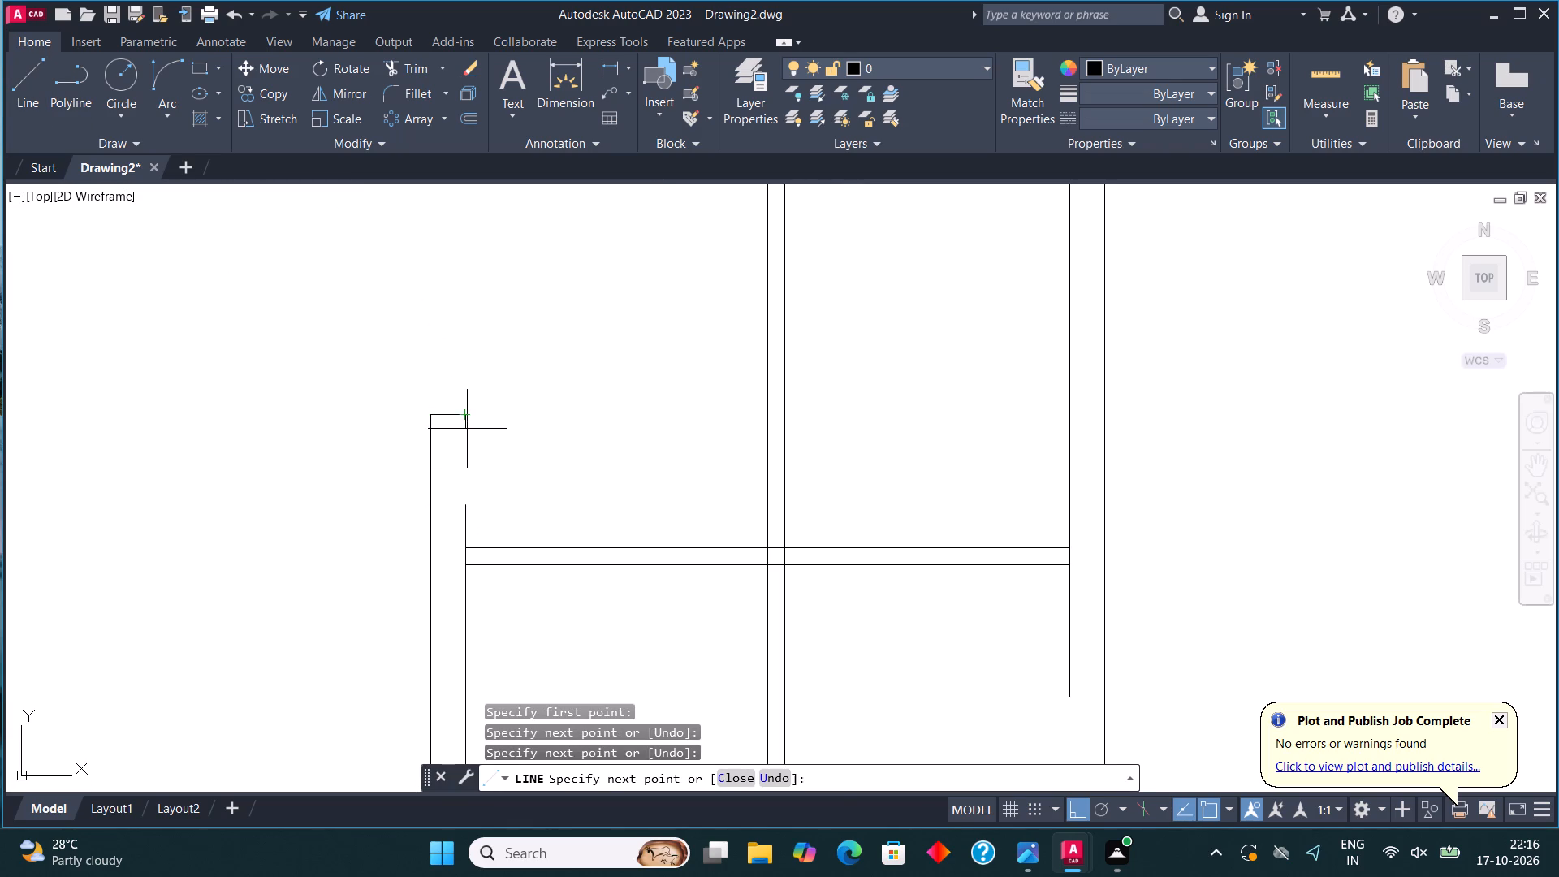
pyautogui.click(460, 509)
pyautogui.press('Escape')
# Draw a vertical line from the lower end of the right wall's inner line down to the plan's bottom line.
pyautogui.scroll(-2, 487, 470)
pyautogui.moveTo(546, 387); pyautogui.dragTo(572, 343, button='middle')
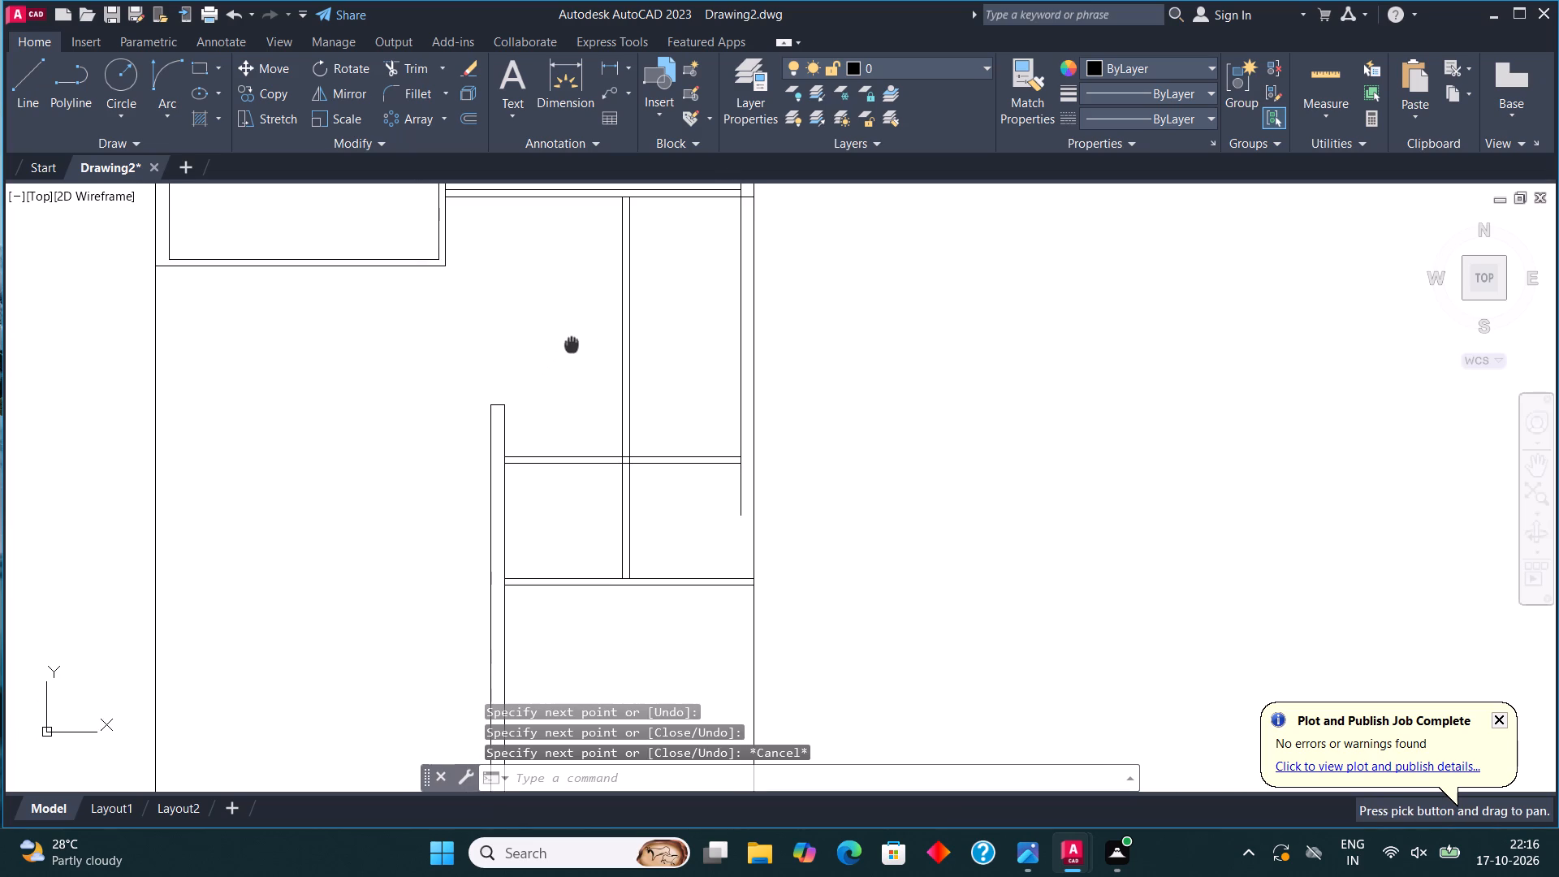
pyautogui.click(9, 89)
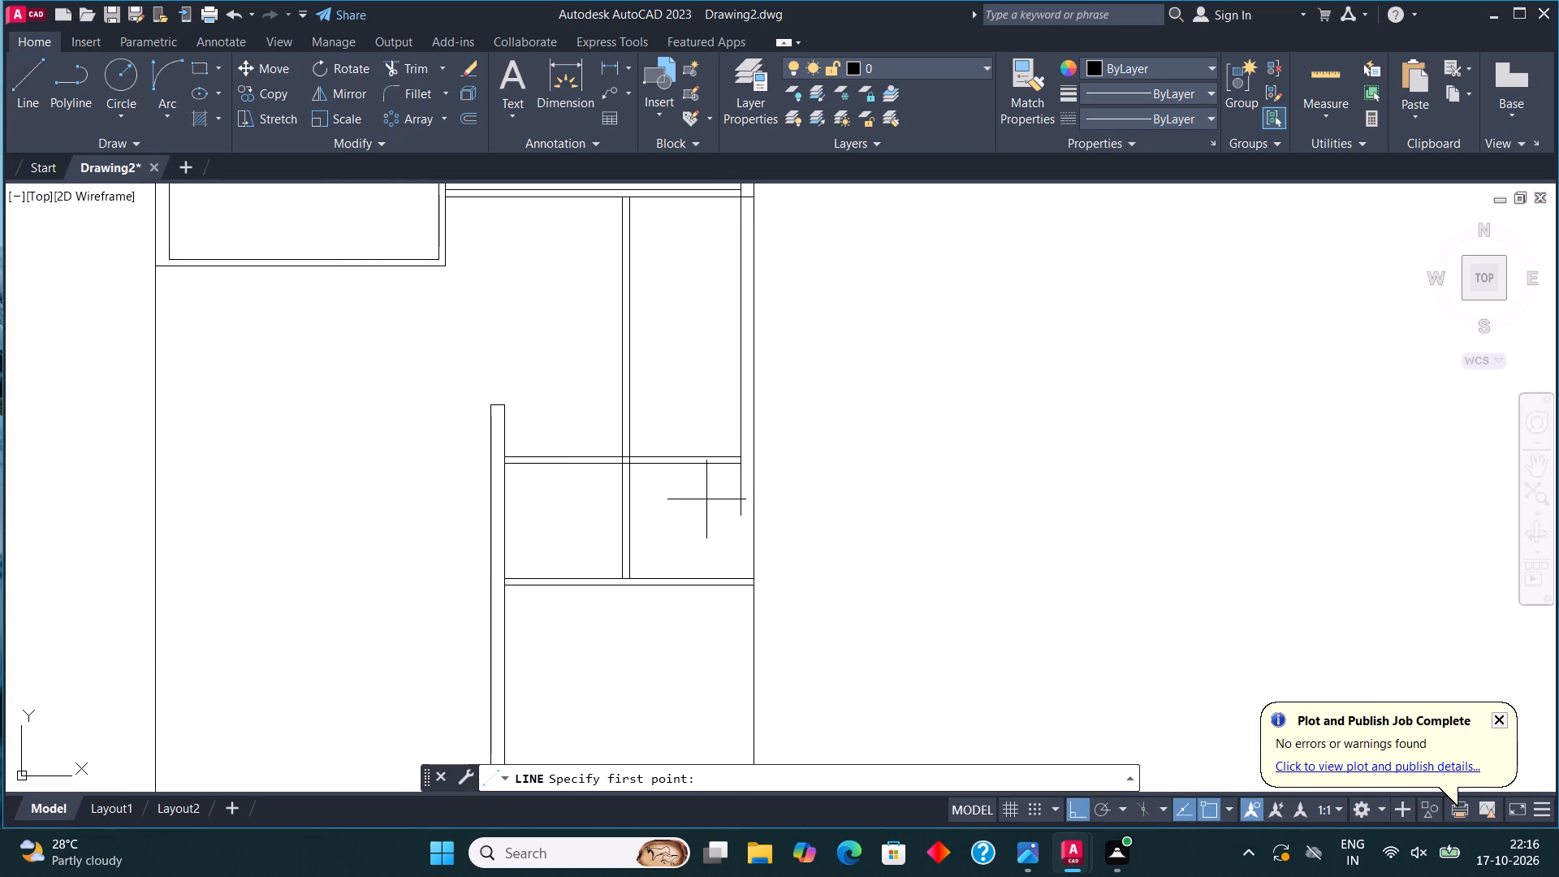
pyautogui.click(740, 511)
pyautogui.moveTo(741, 511); pyautogui.dragTo(736, 298, button='middle')
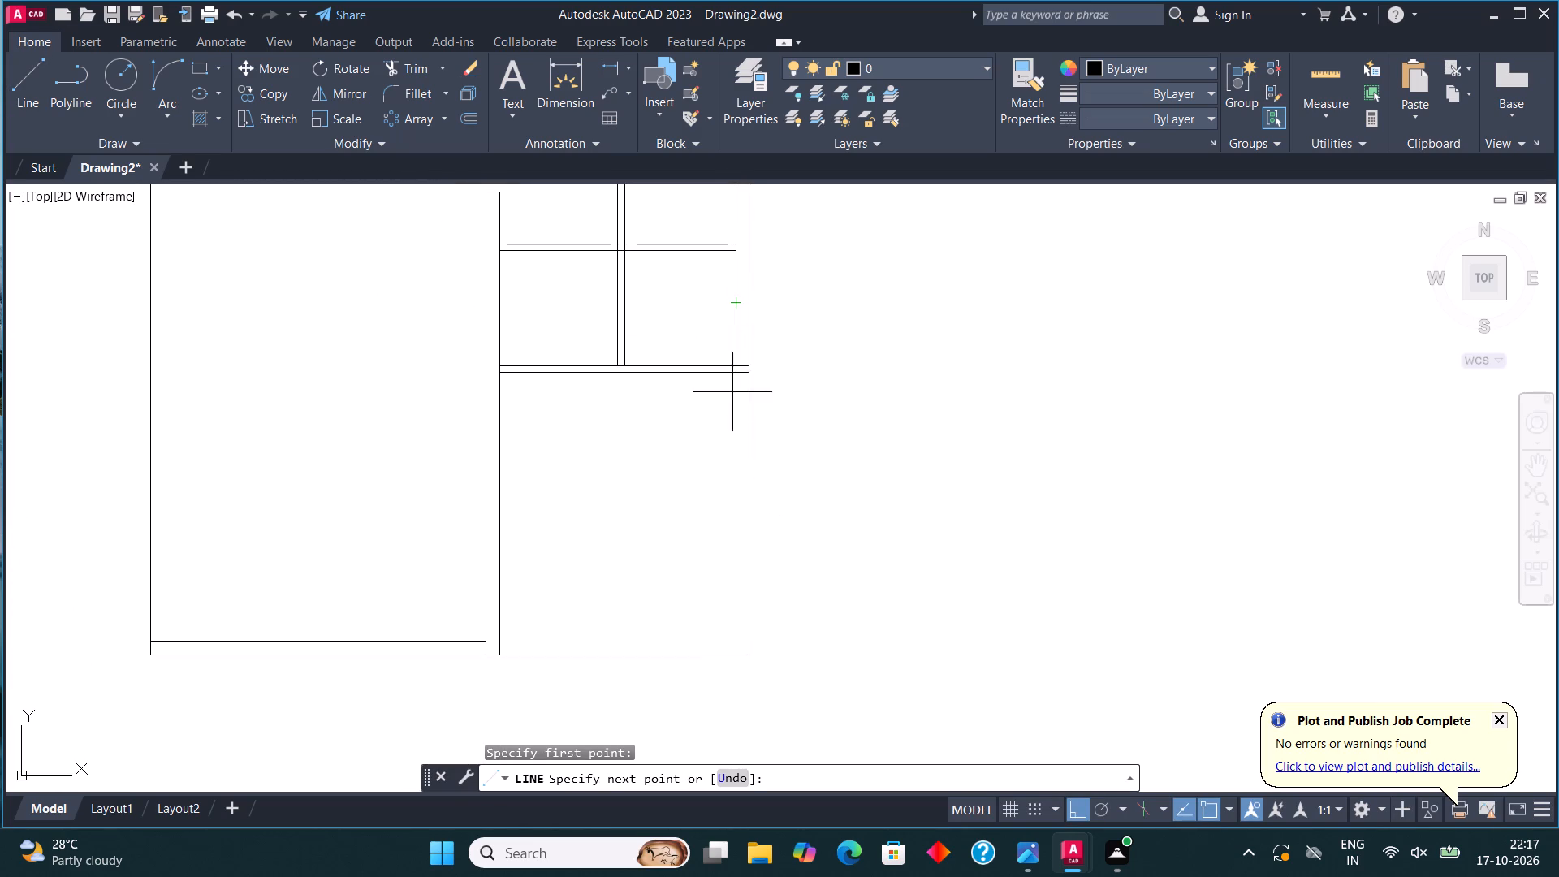
pyautogui.scroll(2, 710, 623)
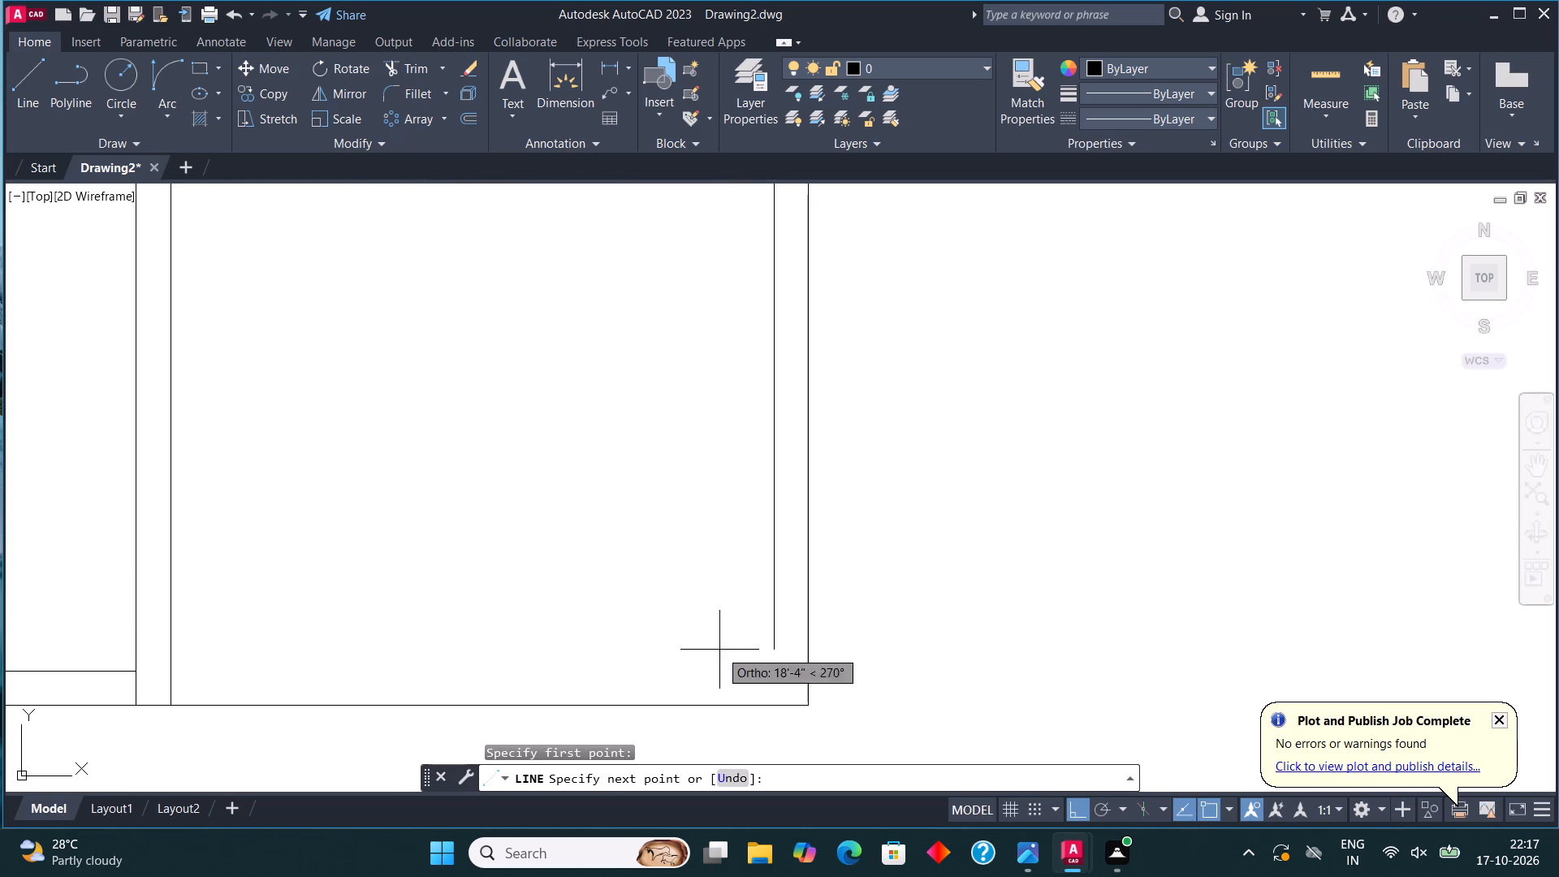
pyautogui.click(771, 708)
pyautogui.press('Escape')
pyautogui.scroll(-3, 767, 693)
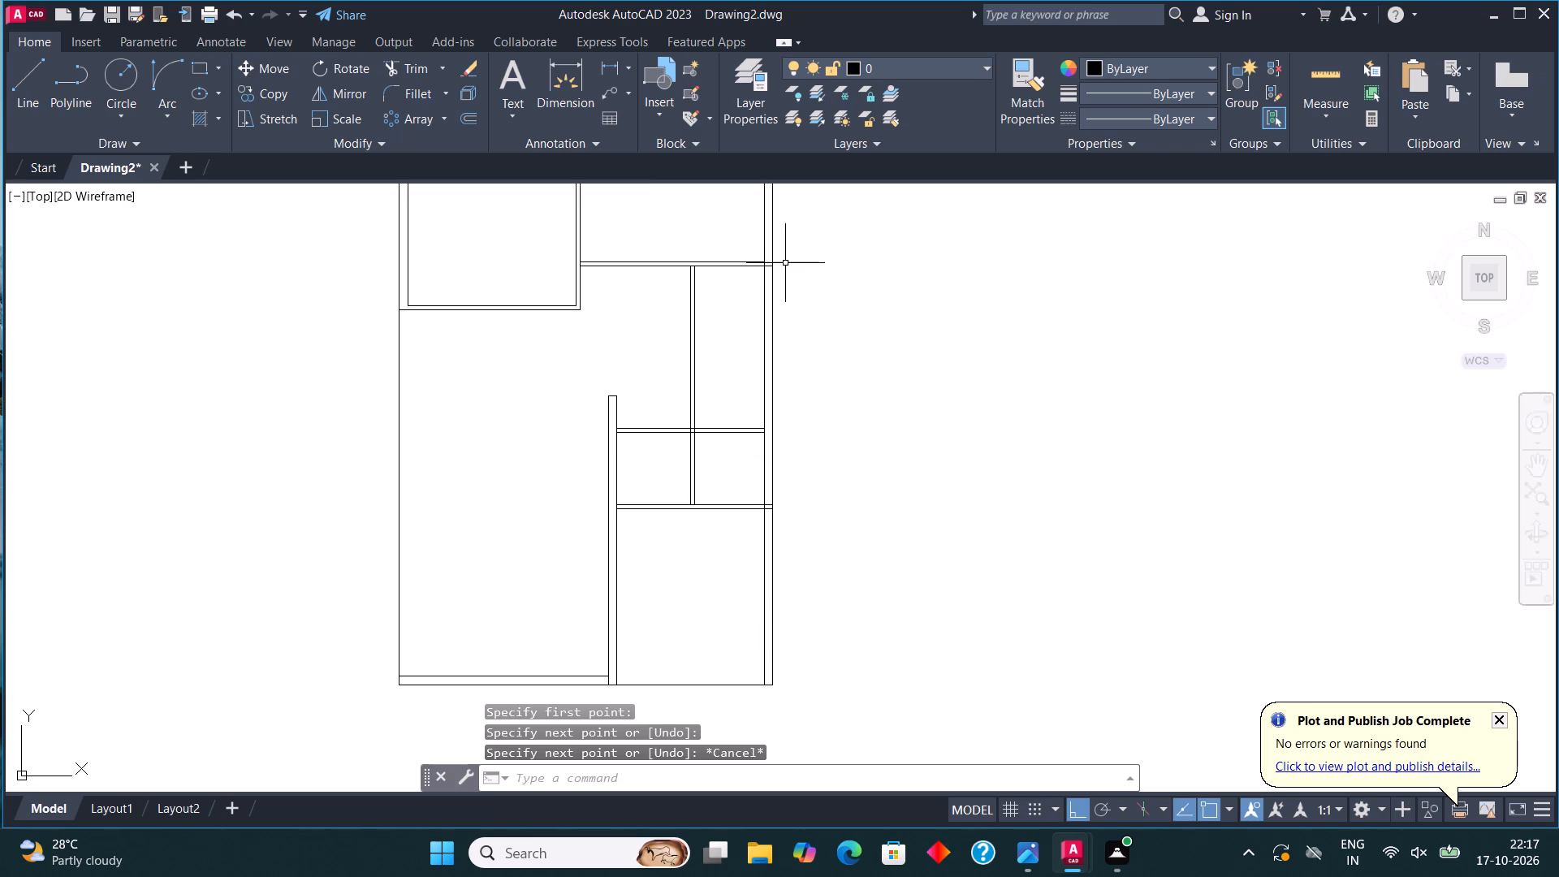
# Trim the lower cross wall's two lines where they run between the right wall's inner and outer lines.
pyautogui.scroll(5, 778, 514)
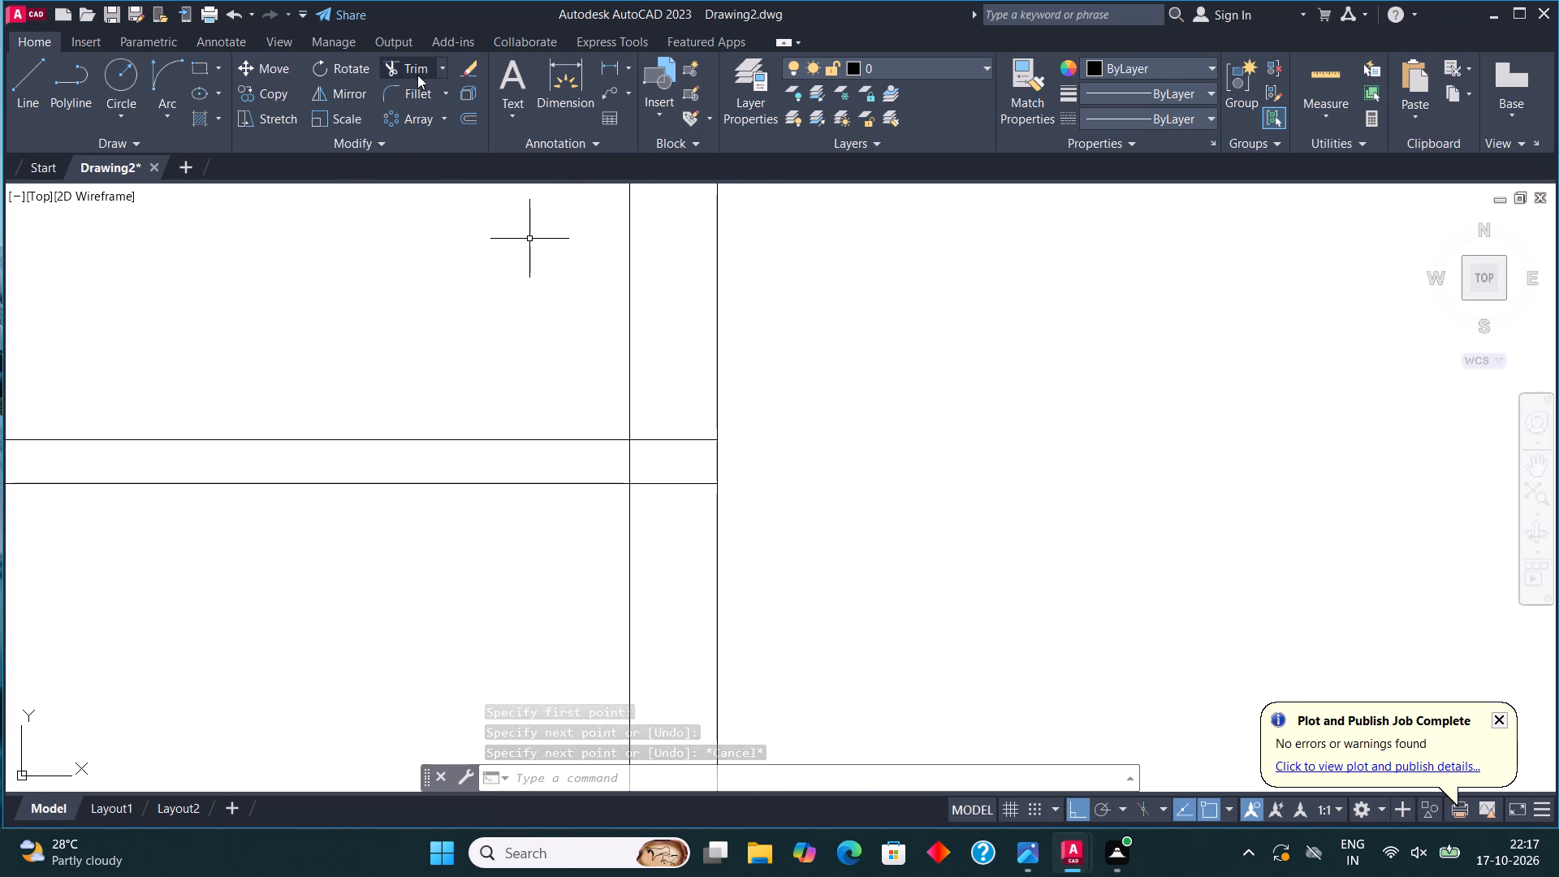
pyautogui.click(417, 75)
pyautogui.click(650, 532)
pyautogui.click(675, 312)
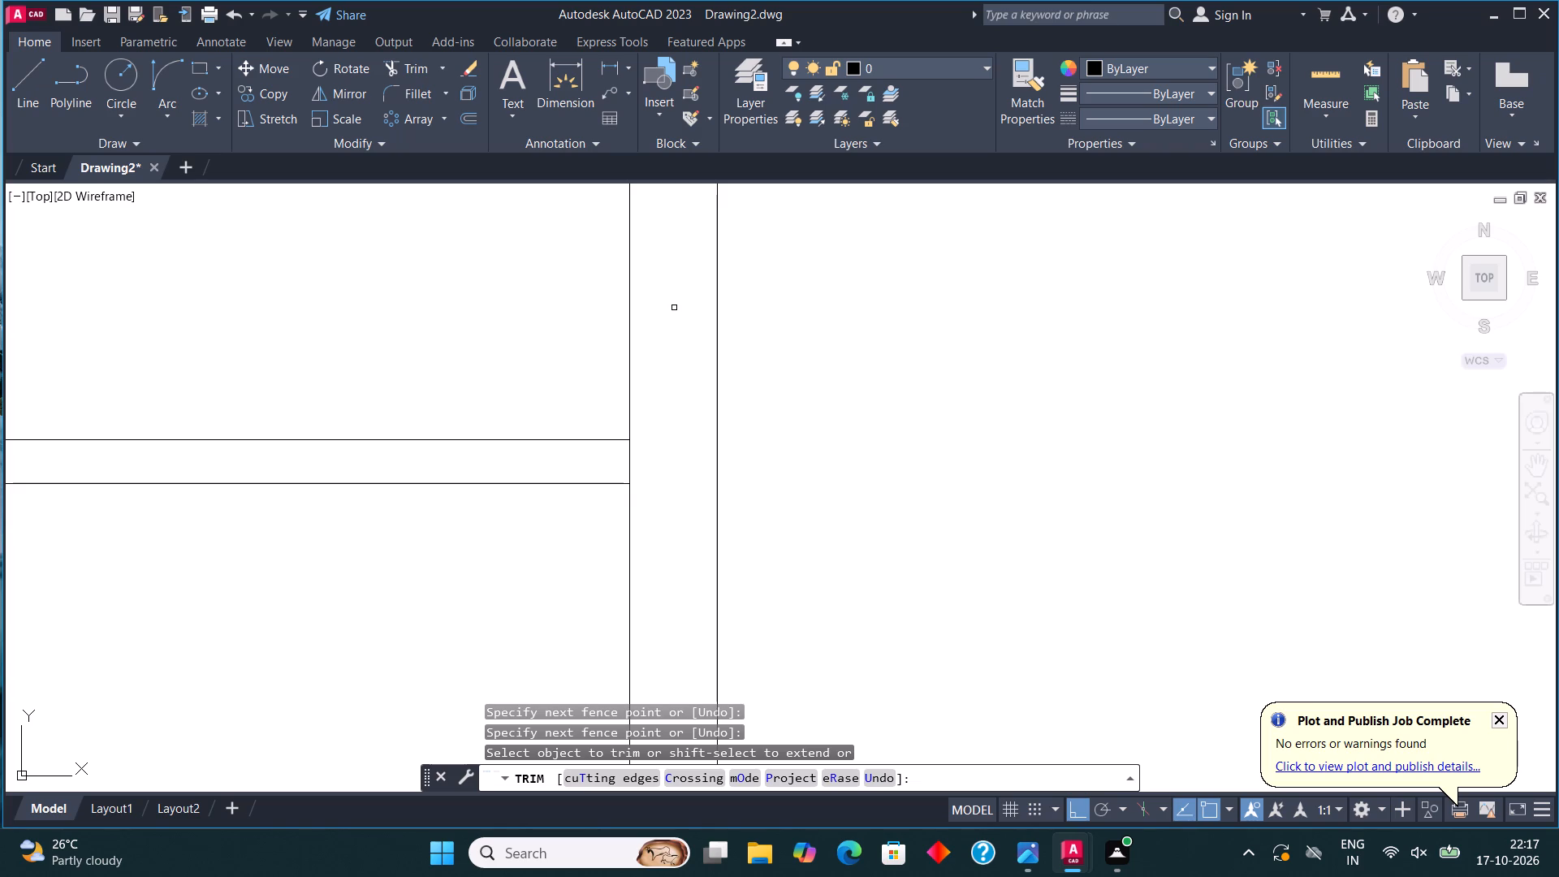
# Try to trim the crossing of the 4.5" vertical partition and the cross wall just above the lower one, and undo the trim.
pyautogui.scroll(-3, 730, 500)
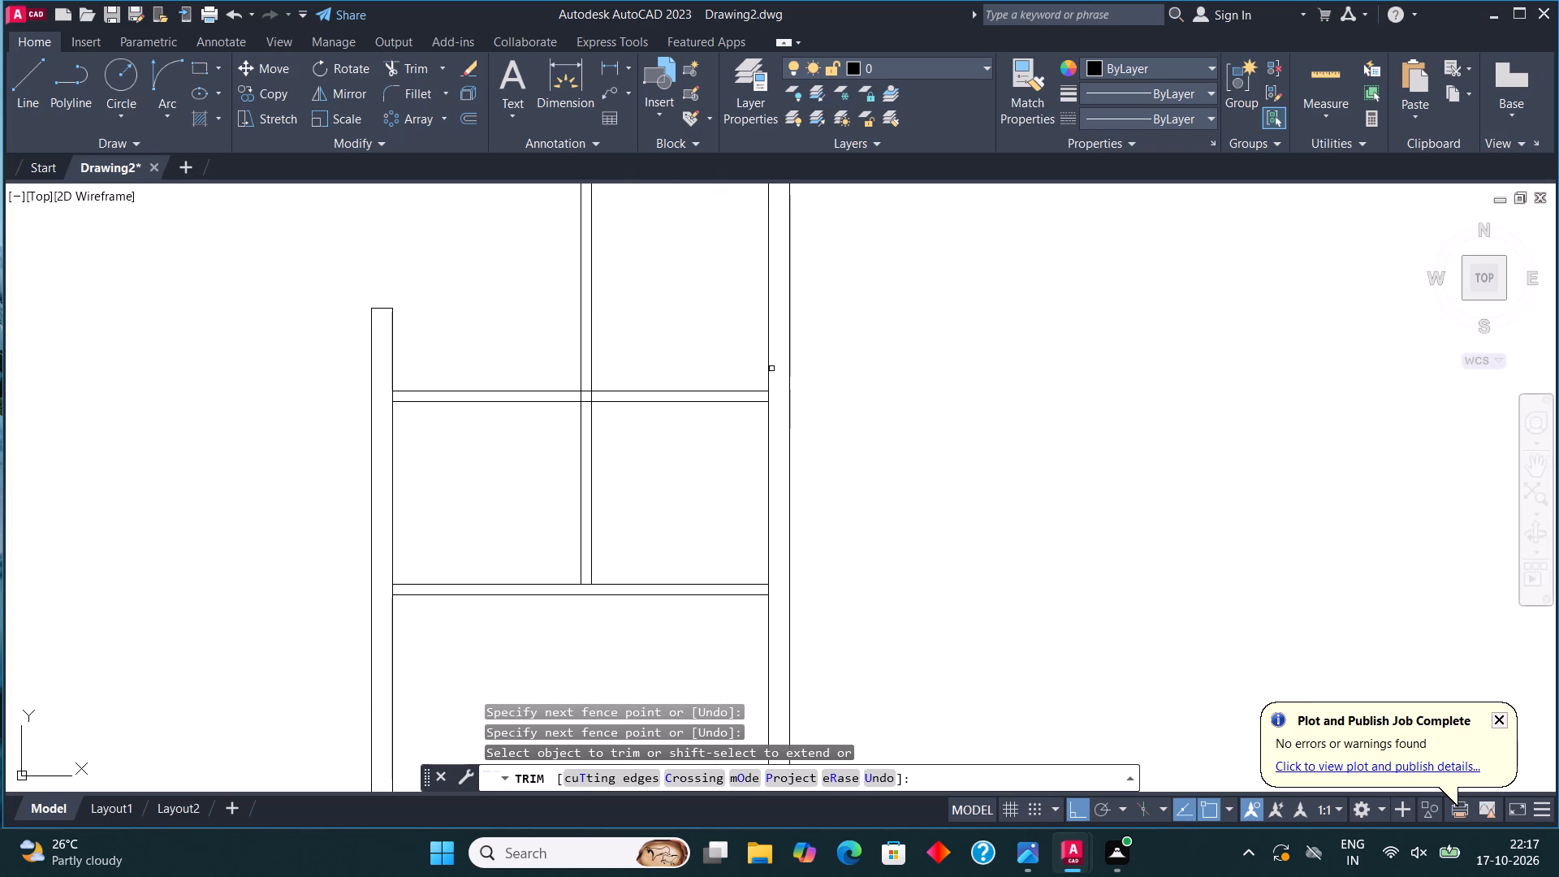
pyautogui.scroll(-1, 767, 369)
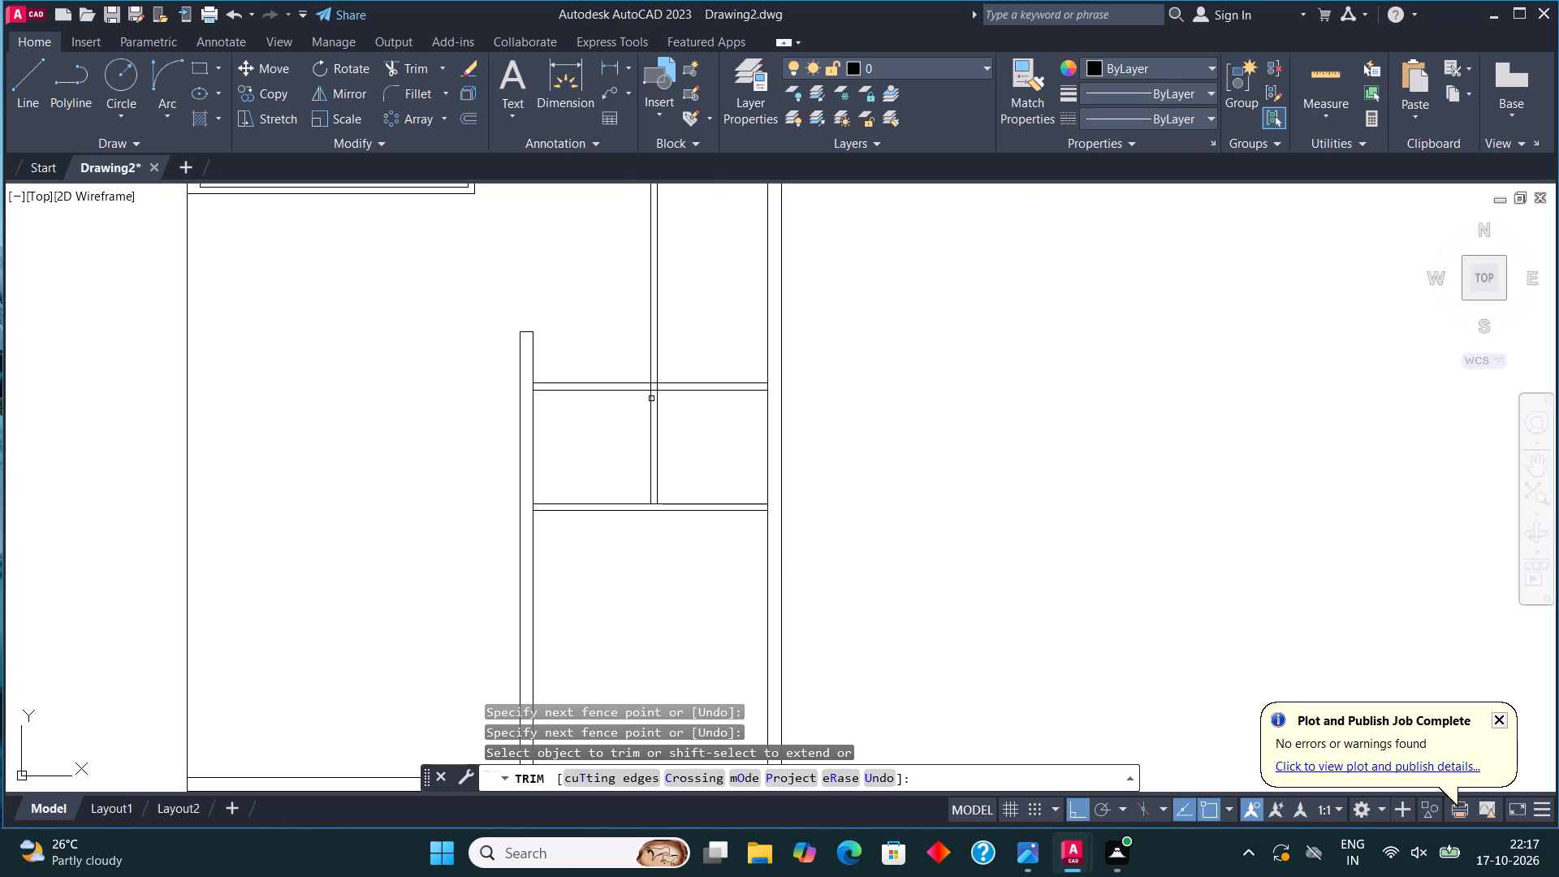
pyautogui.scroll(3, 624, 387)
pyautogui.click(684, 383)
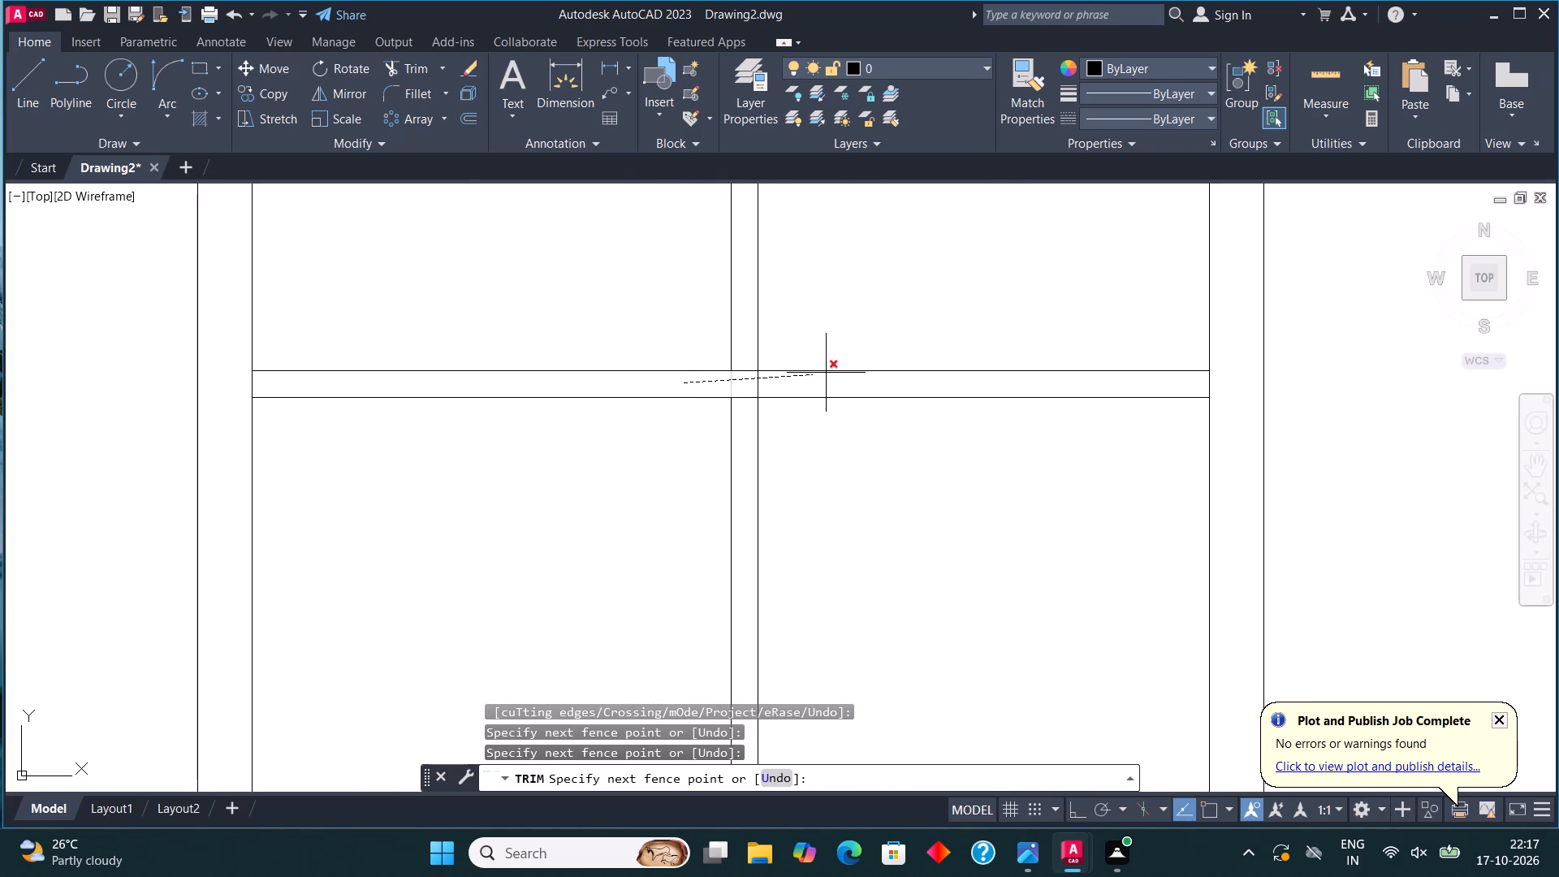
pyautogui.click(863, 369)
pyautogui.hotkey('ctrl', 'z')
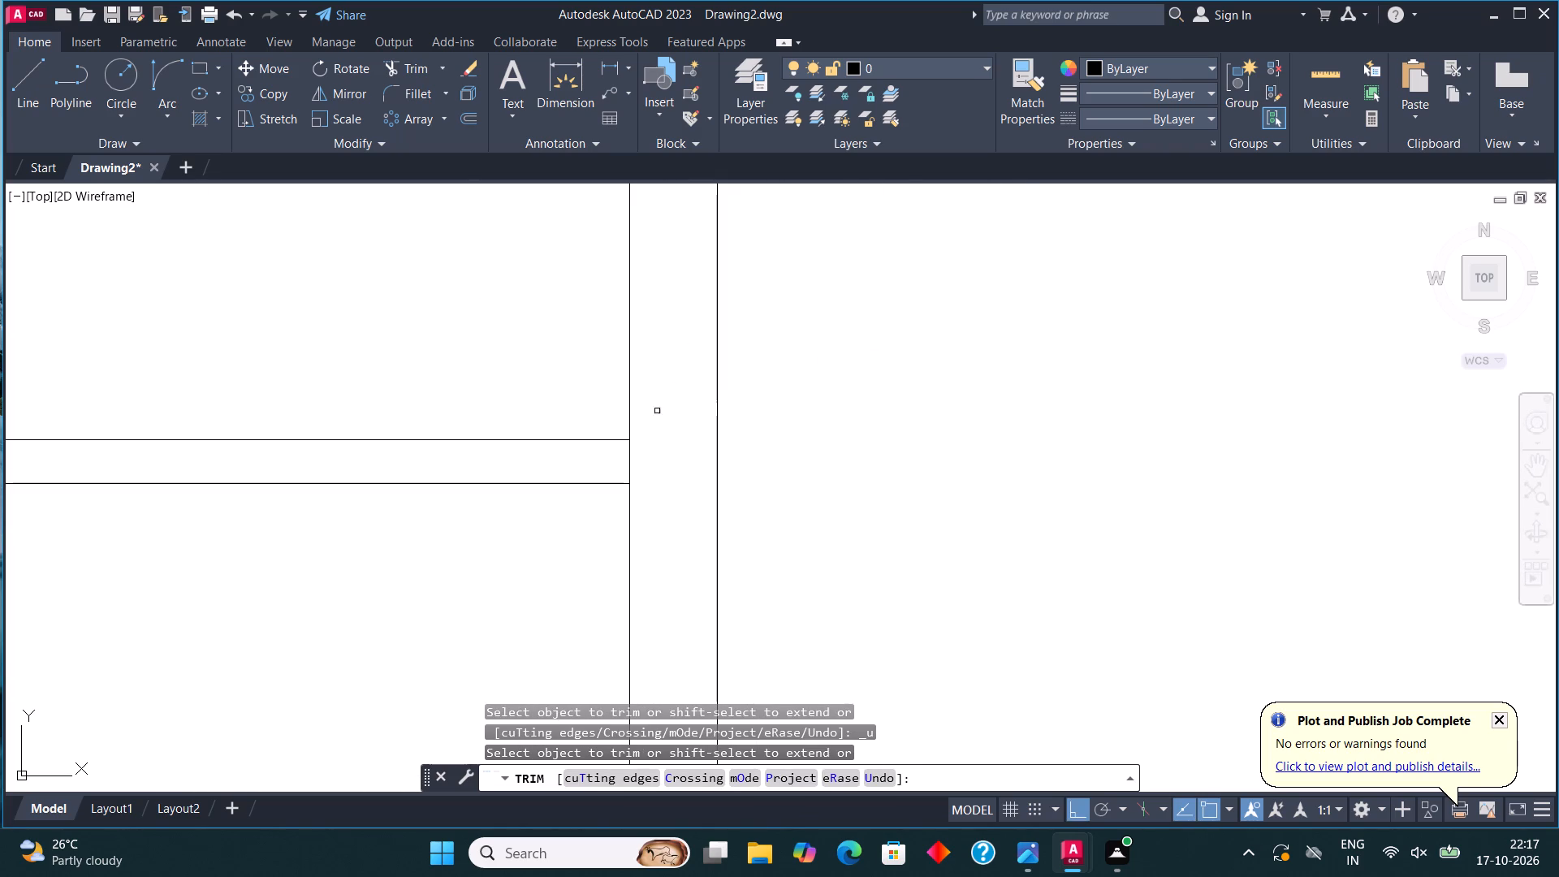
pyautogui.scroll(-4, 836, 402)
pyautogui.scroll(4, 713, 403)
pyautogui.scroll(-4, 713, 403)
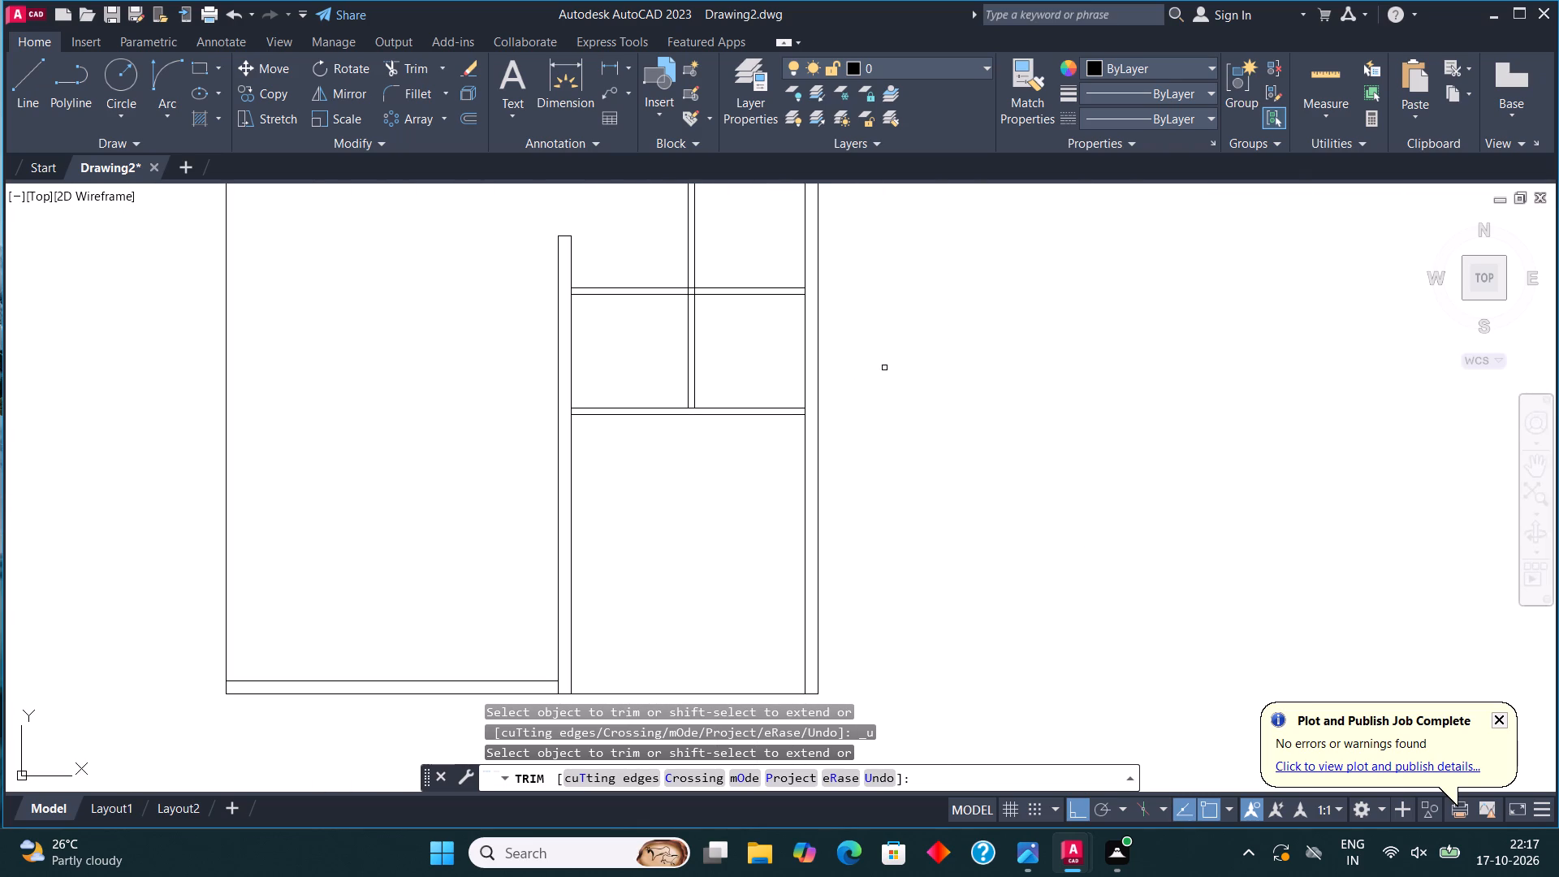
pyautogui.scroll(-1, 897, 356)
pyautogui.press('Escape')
# Examine the overall floor plan, including the upper rooms and the bottom wall of the lower-left room.
pyautogui.scroll(-2, 906, 347)
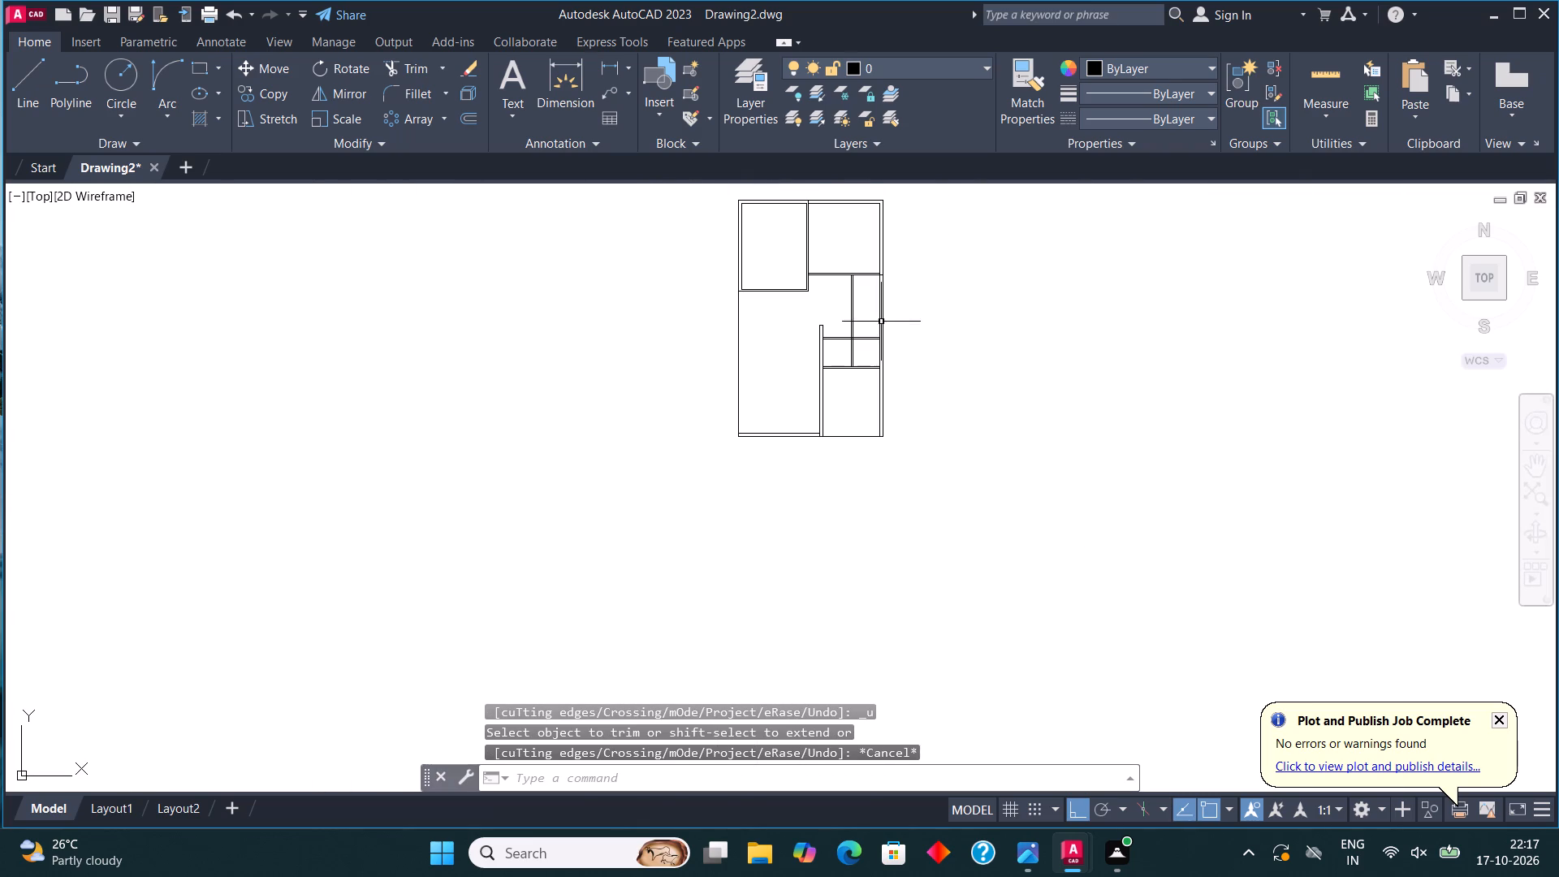
pyautogui.moveTo(876, 318); pyautogui.dragTo(922, 412, button='middle')
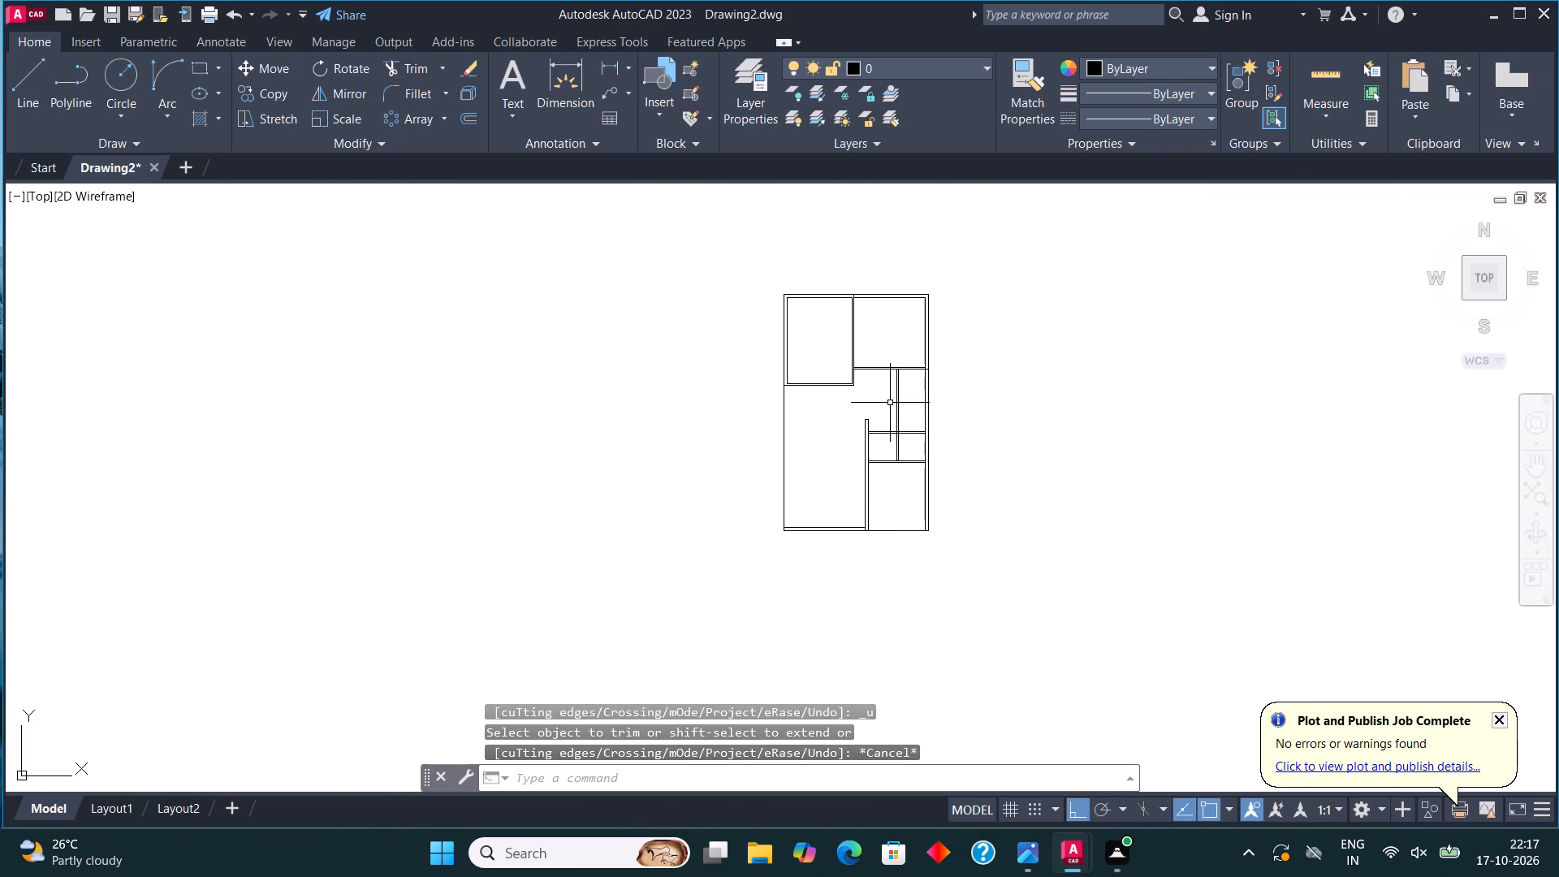
pyautogui.scroll(3, 852, 369)
pyautogui.moveTo(853, 370); pyautogui.dragTo(866, 415, button='middle')
pyautogui.scroll(-2, 849, 464)
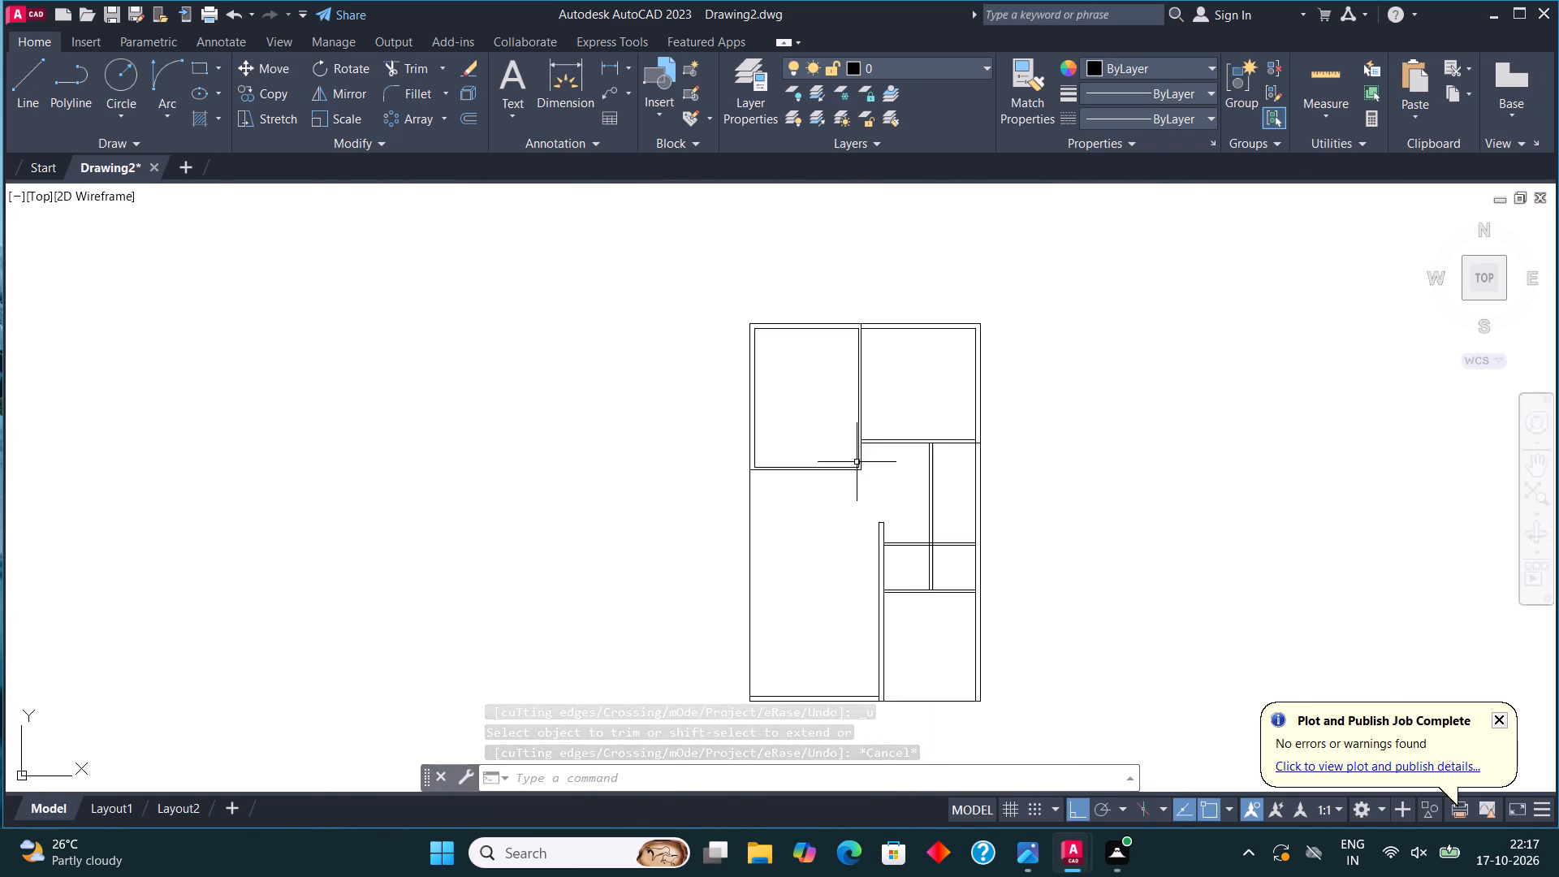
pyautogui.moveTo(907, 420); pyautogui.dragTo(724, 458, button='middle')
pyautogui.scroll(1, 905, 421)
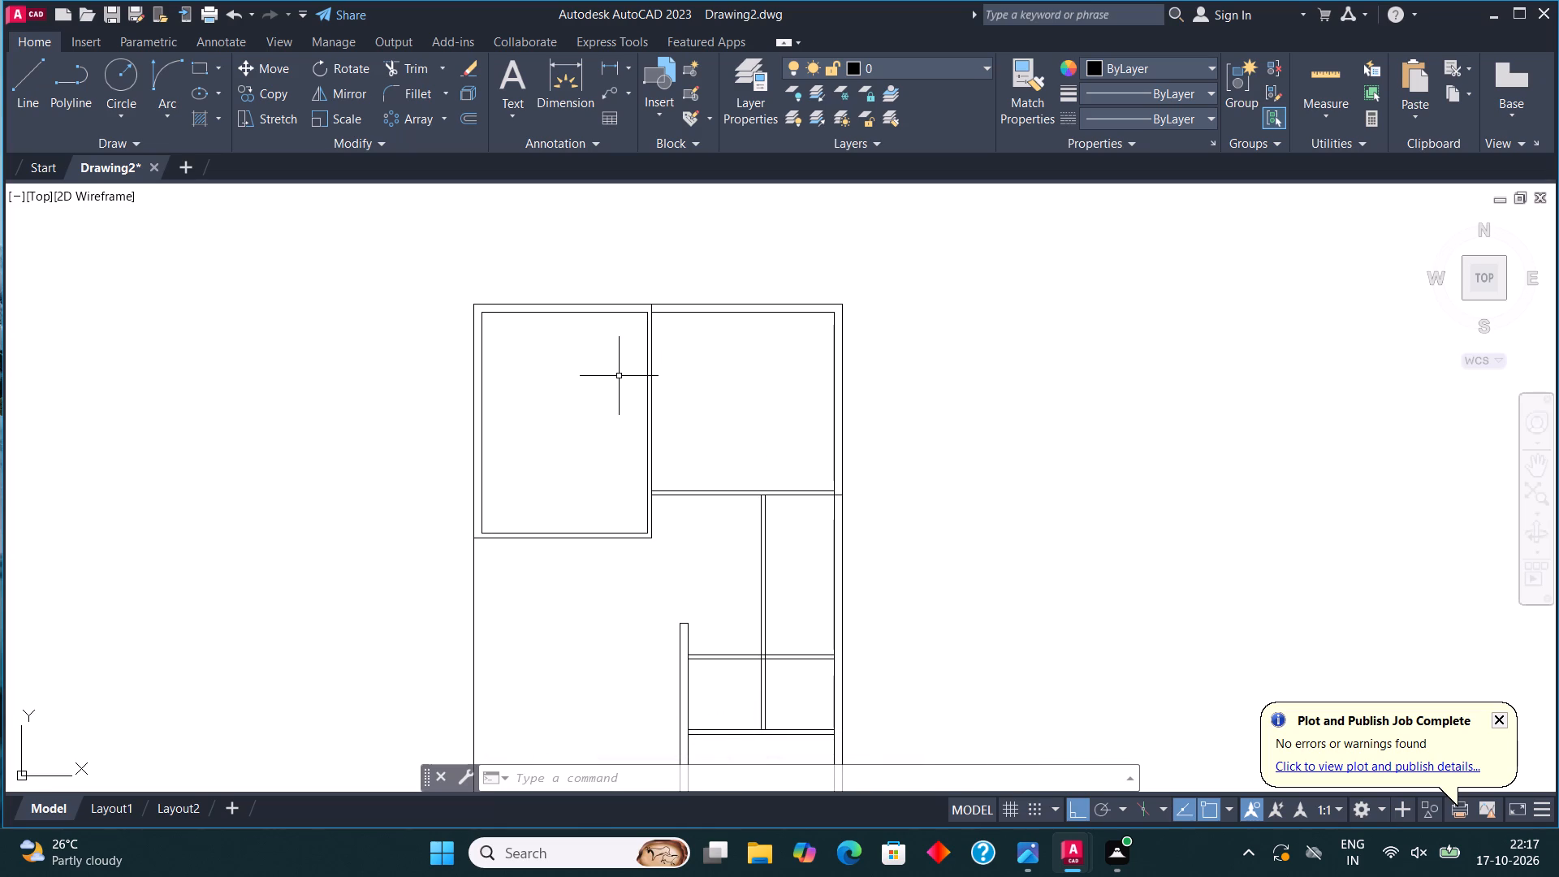
pyautogui.scroll(-2, 680, 287)
pyautogui.moveTo(692, 417); pyautogui.dragTo(758, 381, button='middle')
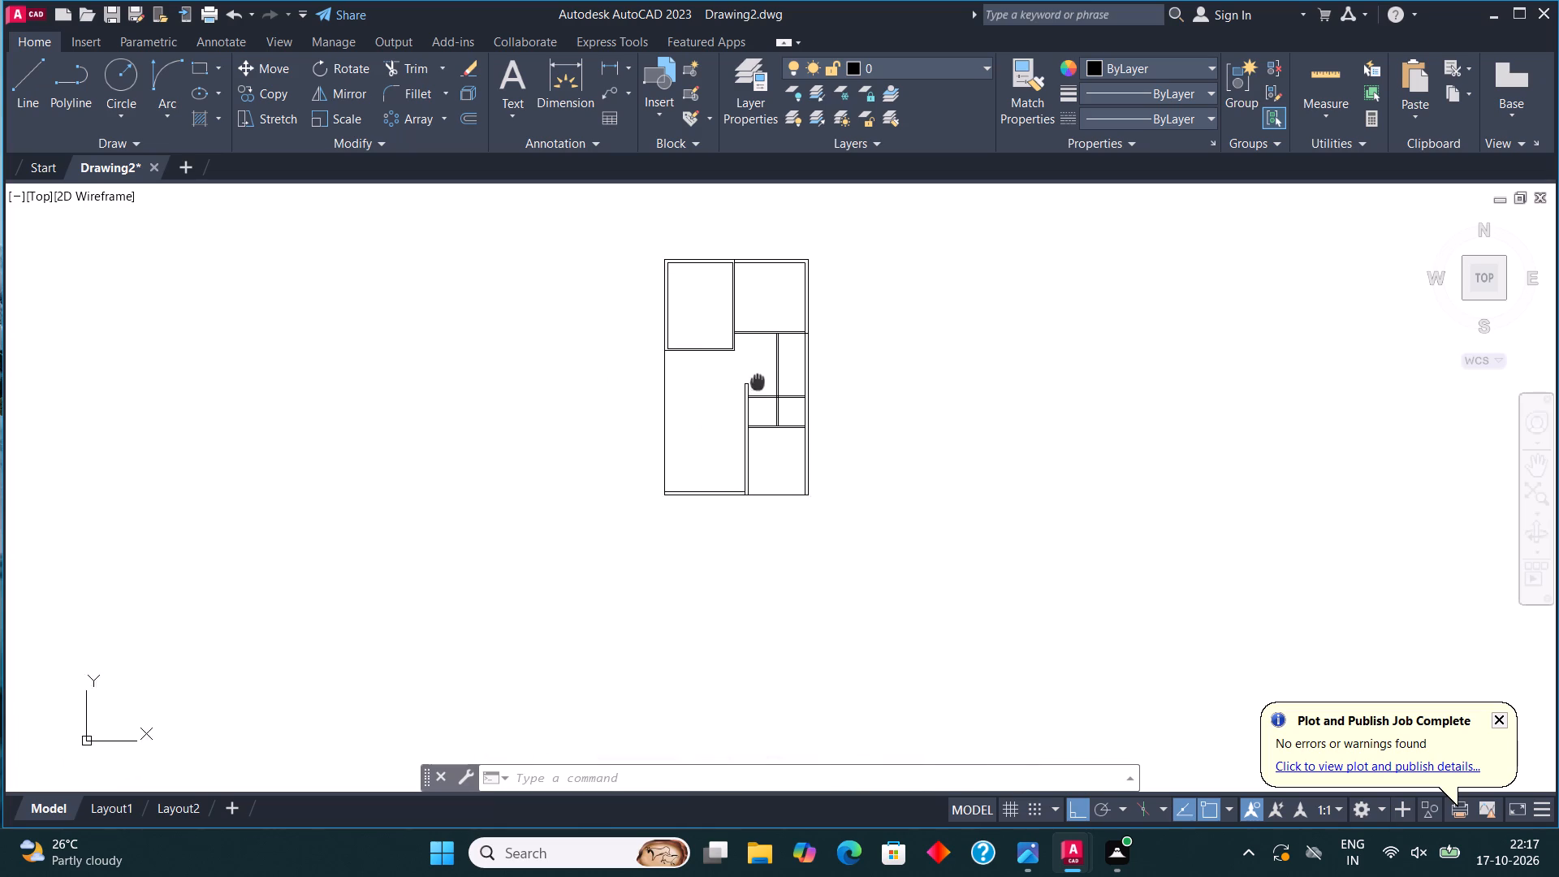
pyautogui.moveTo(758, 381); pyautogui.dragTo(755, 378, button='middle')
pyautogui.scroll(4, 701, 485)
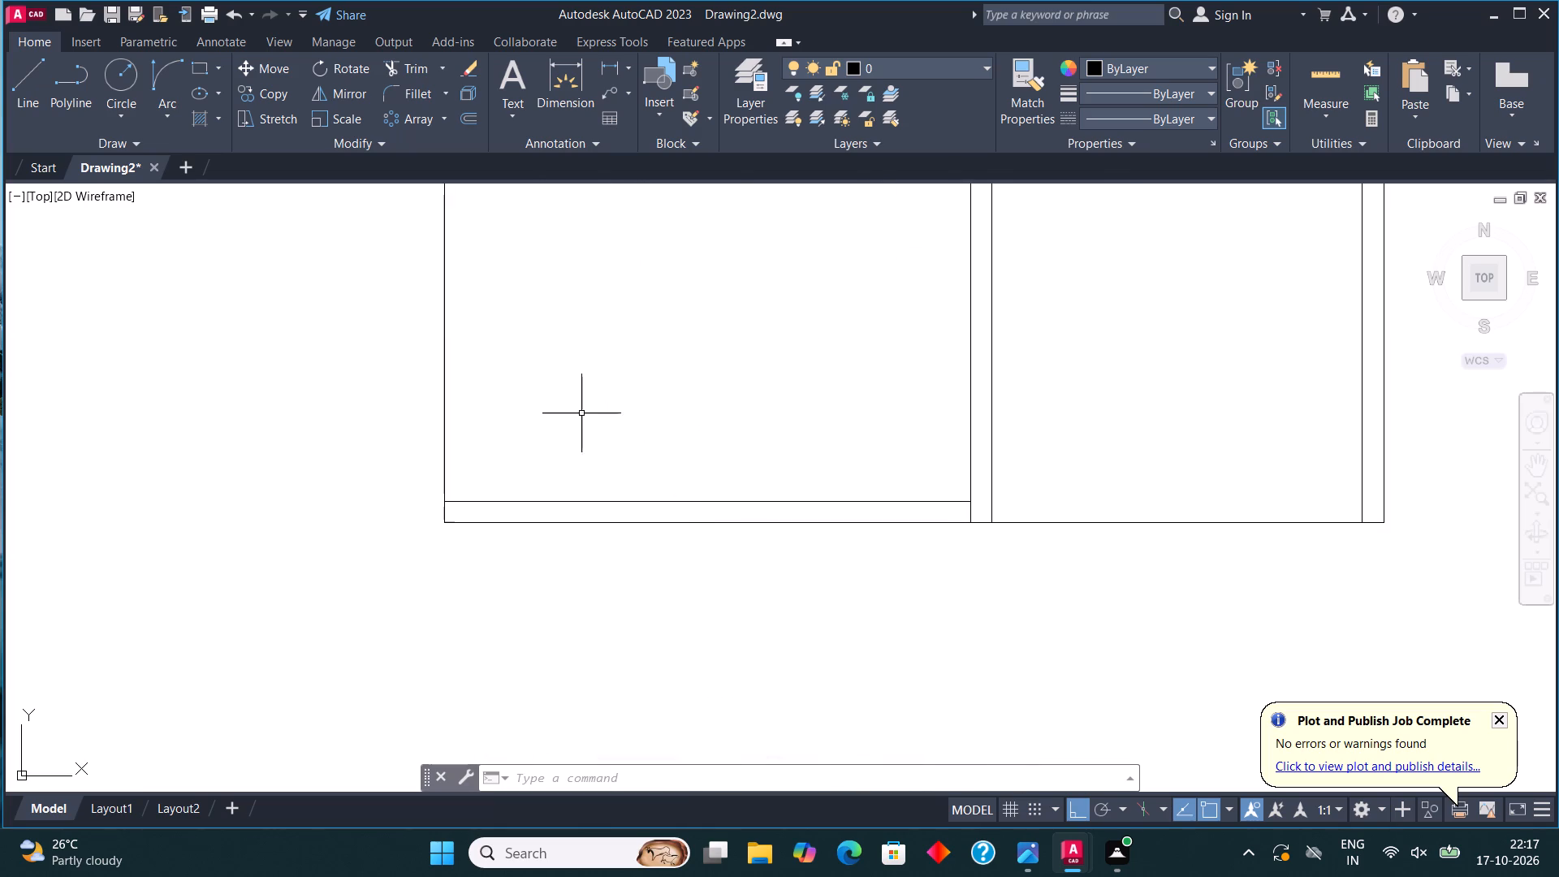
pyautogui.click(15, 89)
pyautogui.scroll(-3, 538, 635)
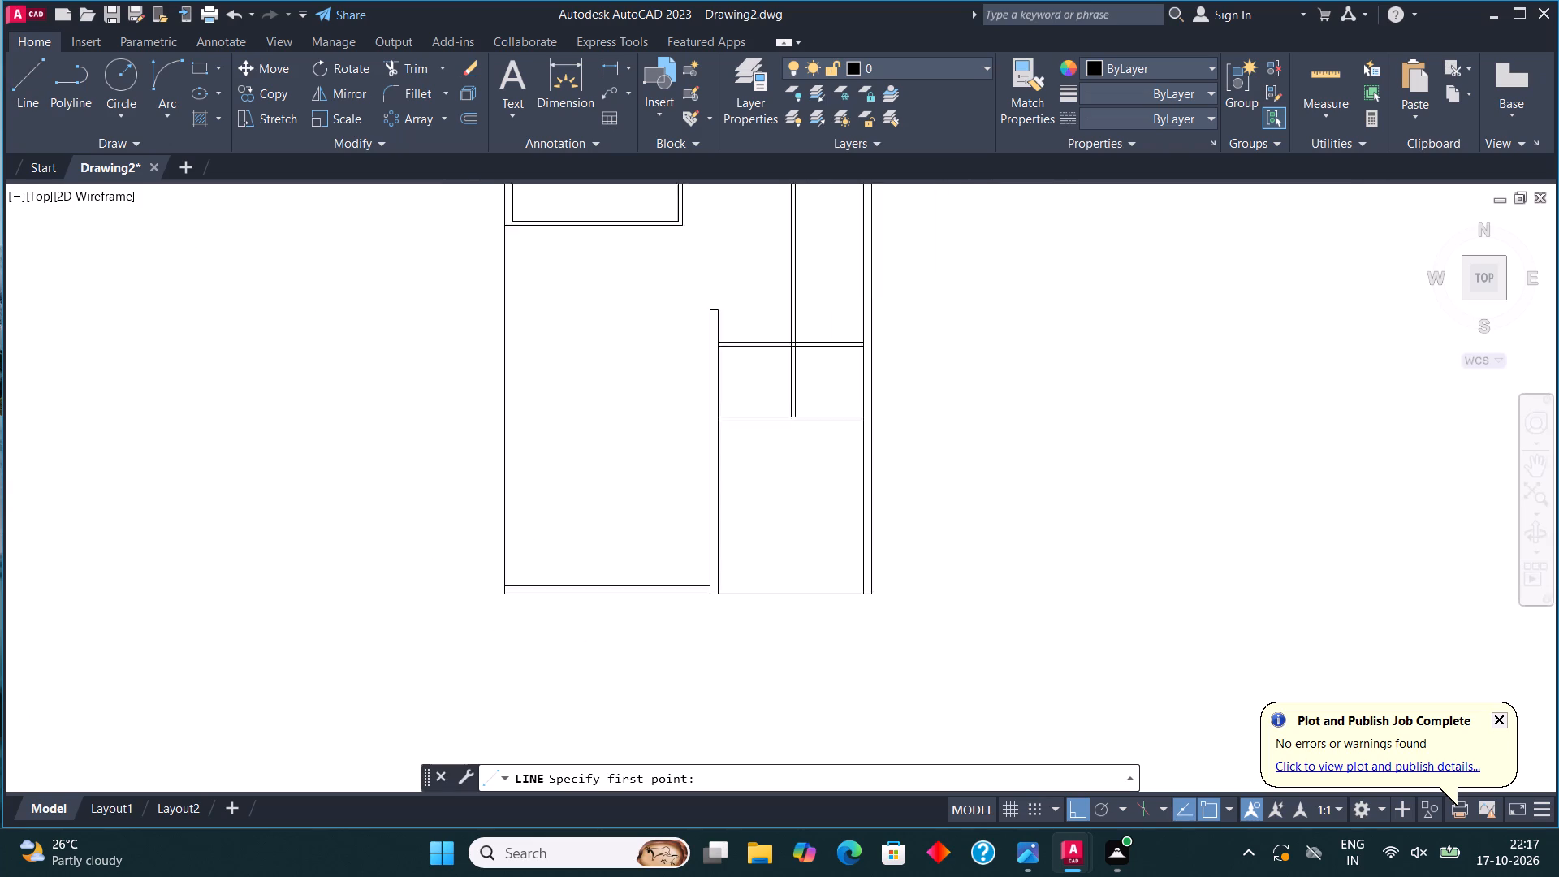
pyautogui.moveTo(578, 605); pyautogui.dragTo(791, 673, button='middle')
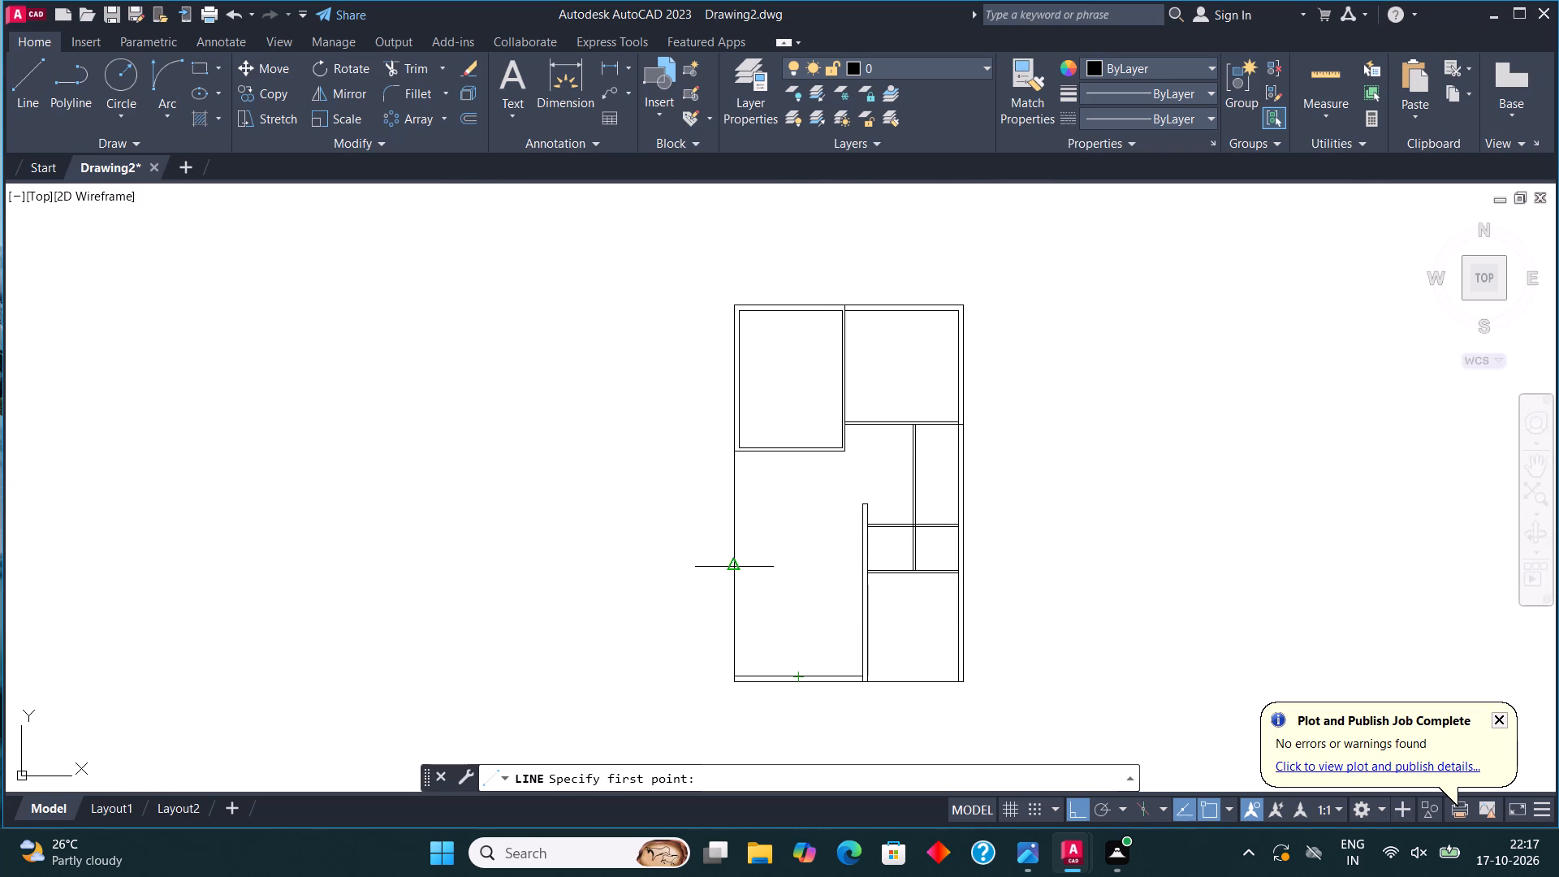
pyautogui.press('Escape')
# Offset the lower-left room's outer left wall line 9" inward to the right.
pyautogui.click(734, 566)
pyautogui.click(471, 114)
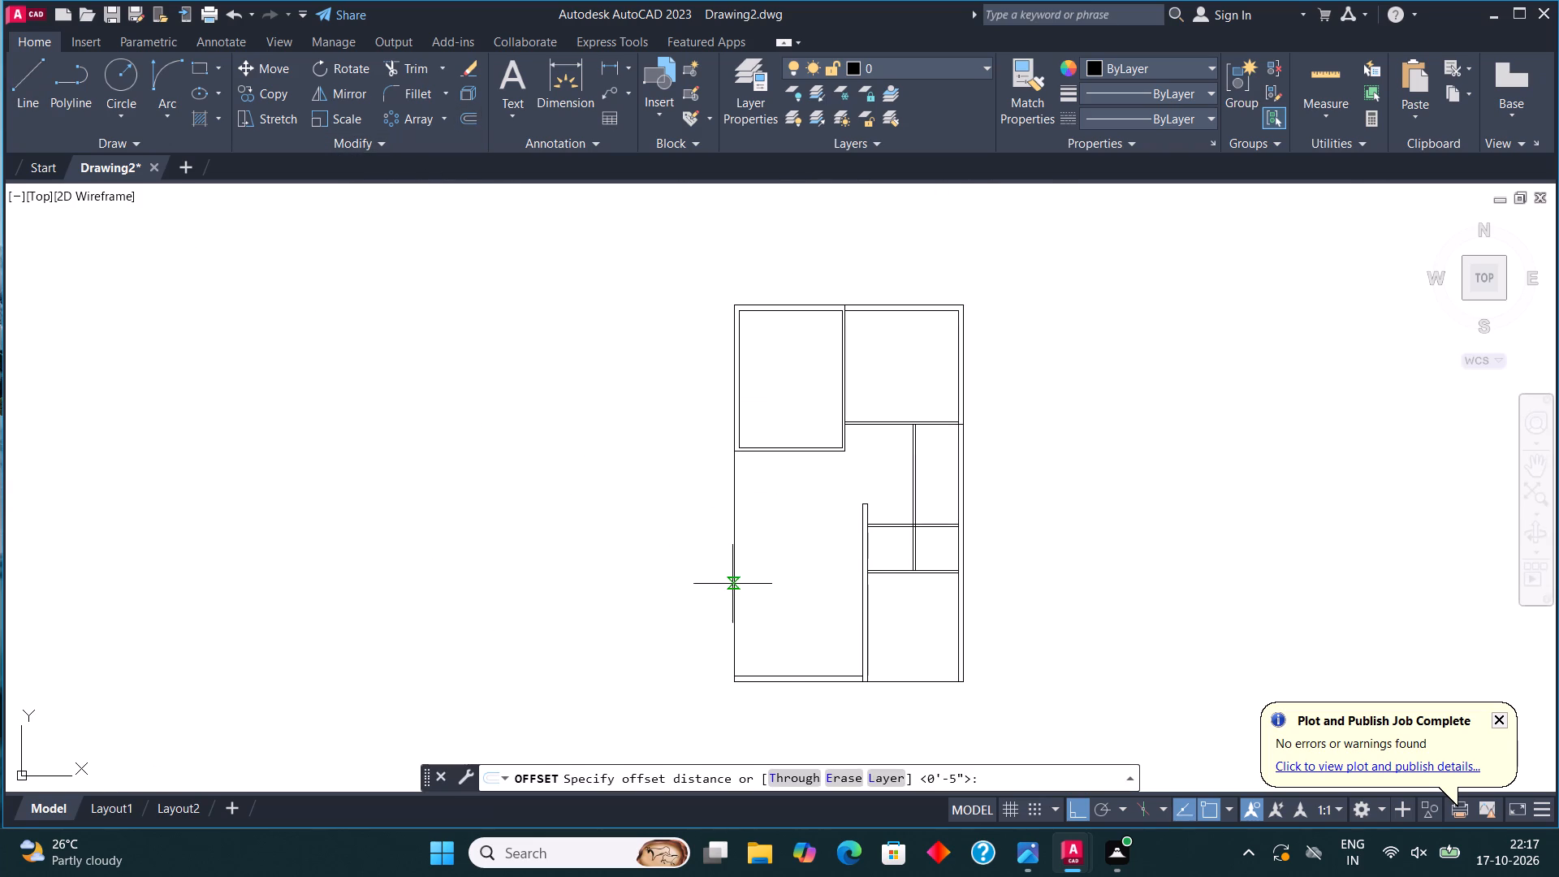
pyautogui.click(734, 584)
pyautogui.write('9"')
pyautogui.press('Return')
pyautogui.click(801, 584)
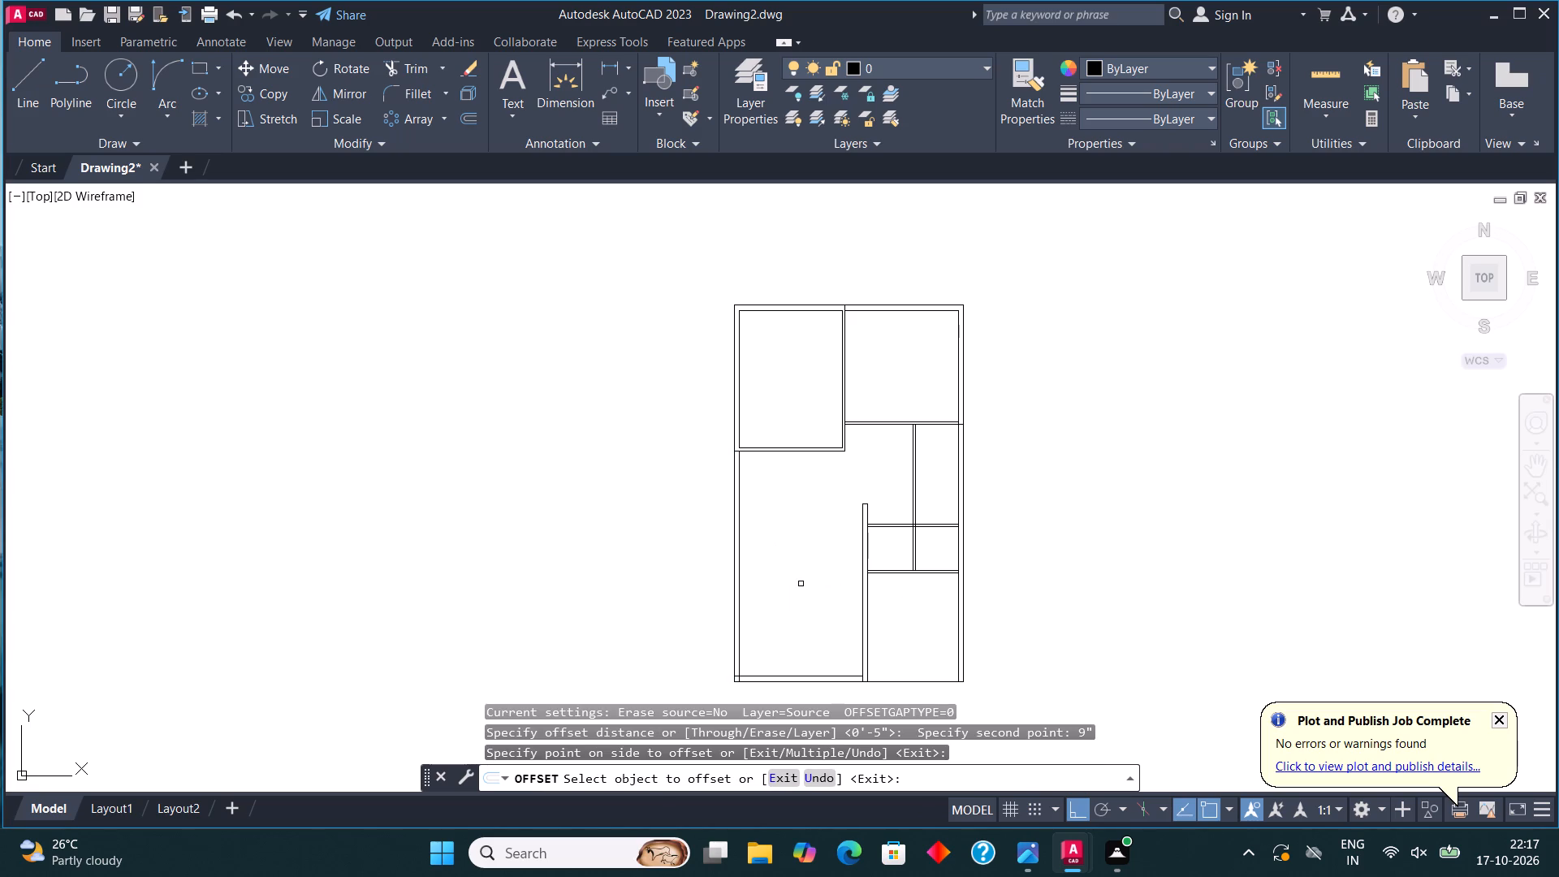
pyautogui.press('Escape')
# Trim the bottom wall's inner line where it crosses the left wall thickness at the plan's lower-left corner.
pyautogui.moveTo(672, 537); pyautogui.dragTo(636, 463, button='middle')
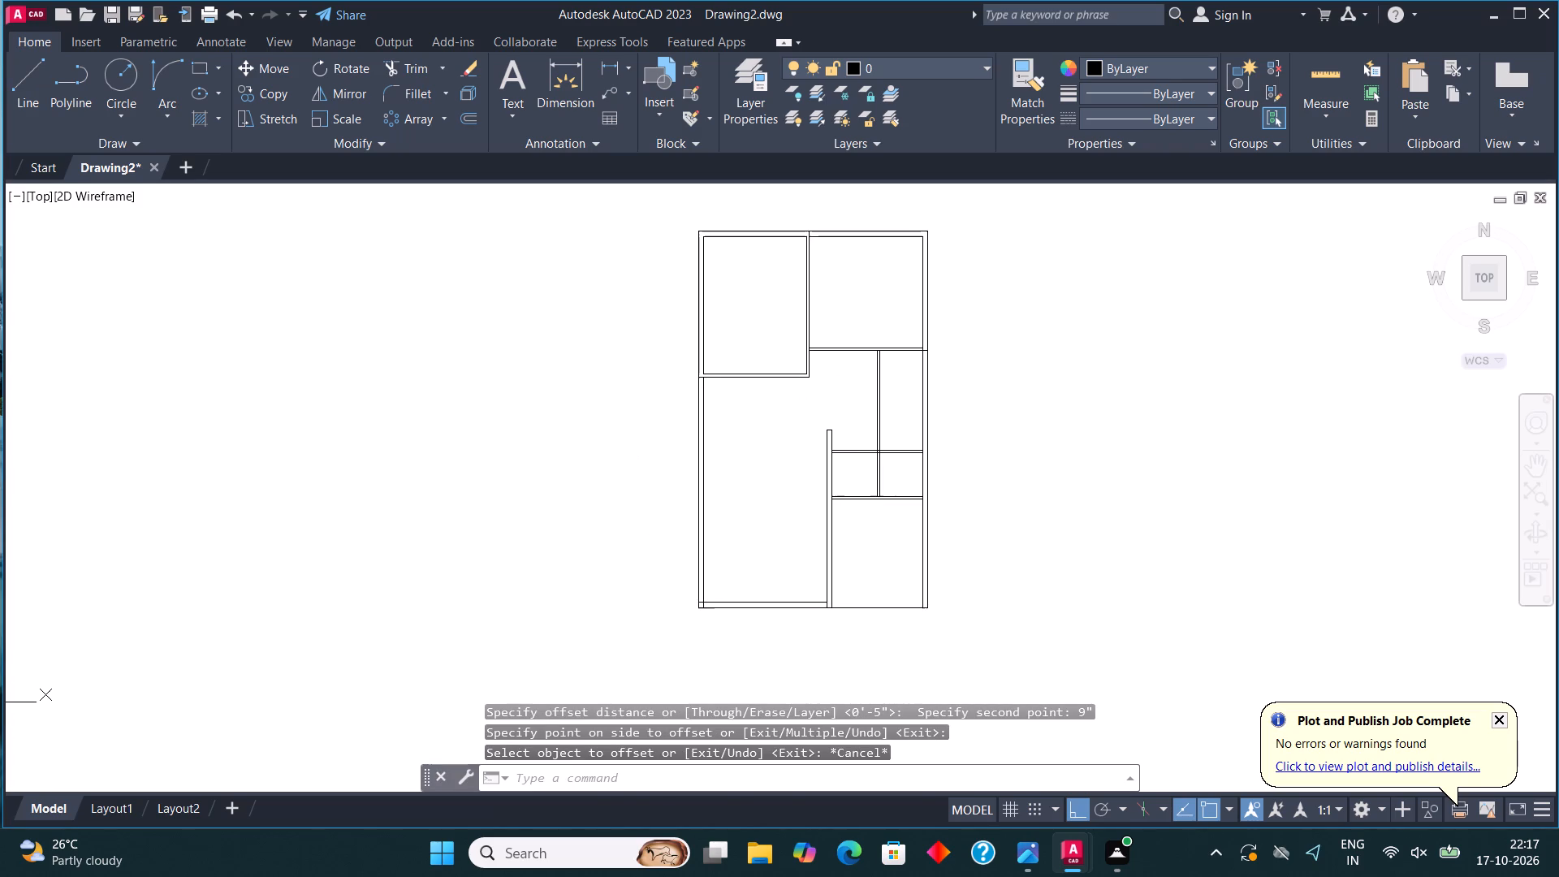
pyautogui.scroll(3, 699, 606)
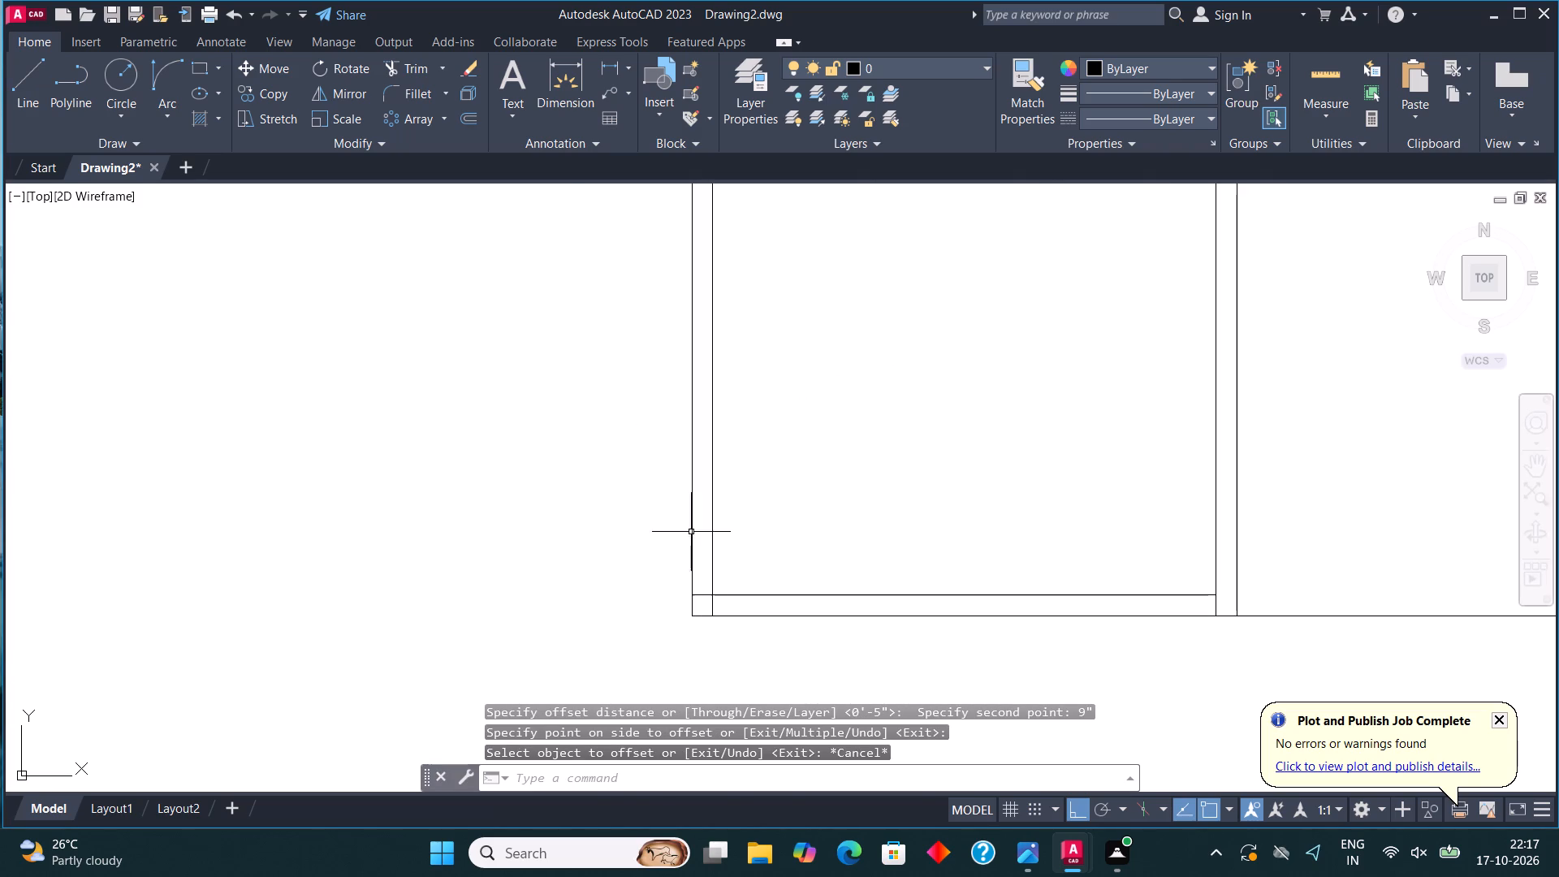
pyautogui.click(417, 68)
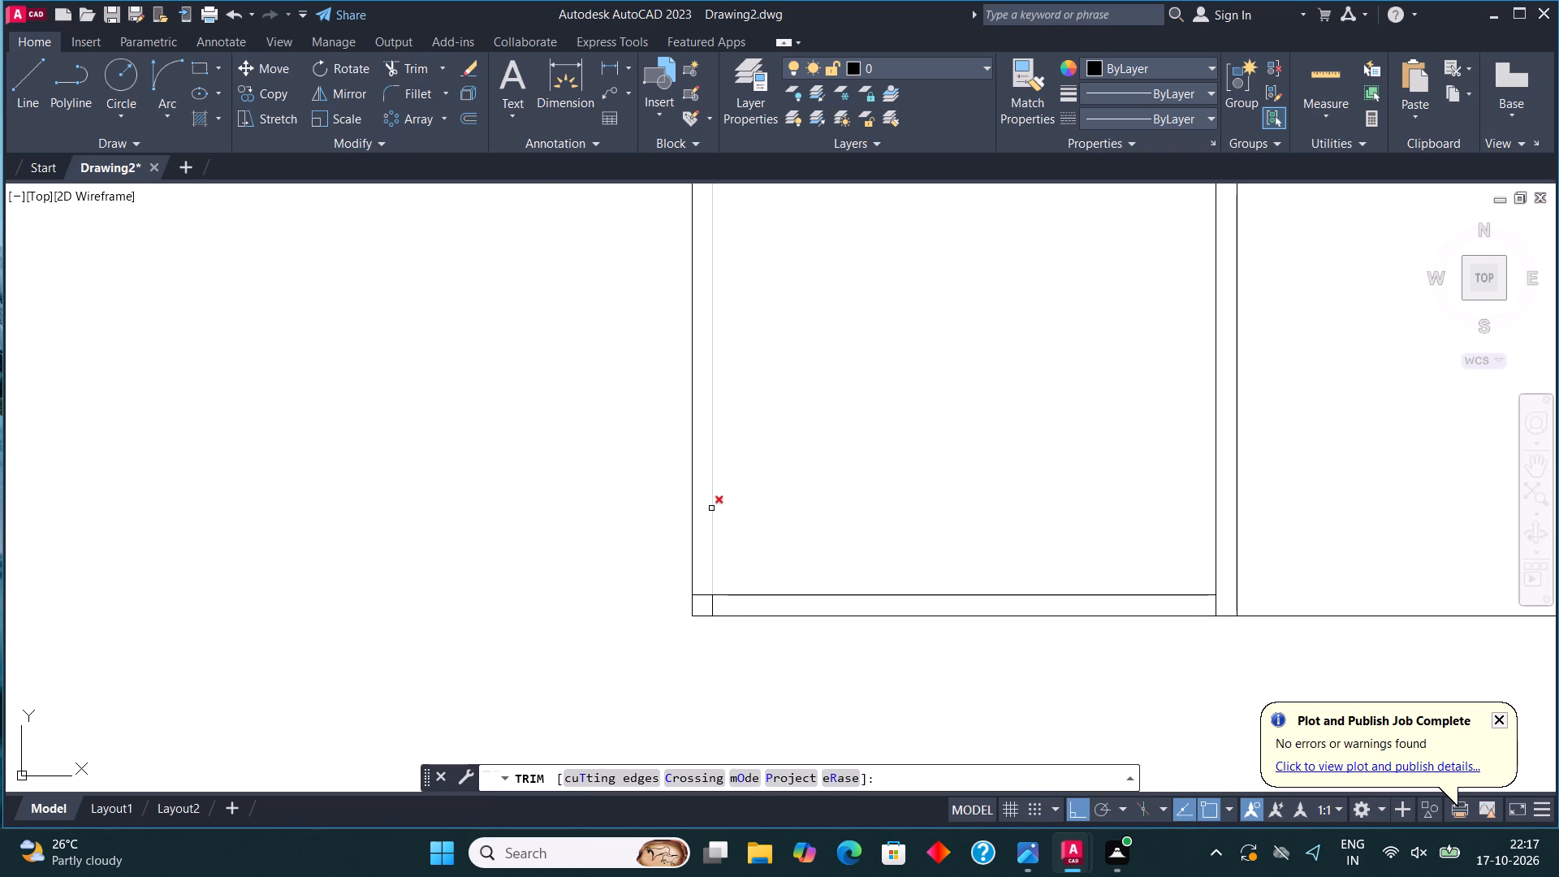
pyautogui.click(701, 596)
pyautogui.scroll(-3, 660, 554)
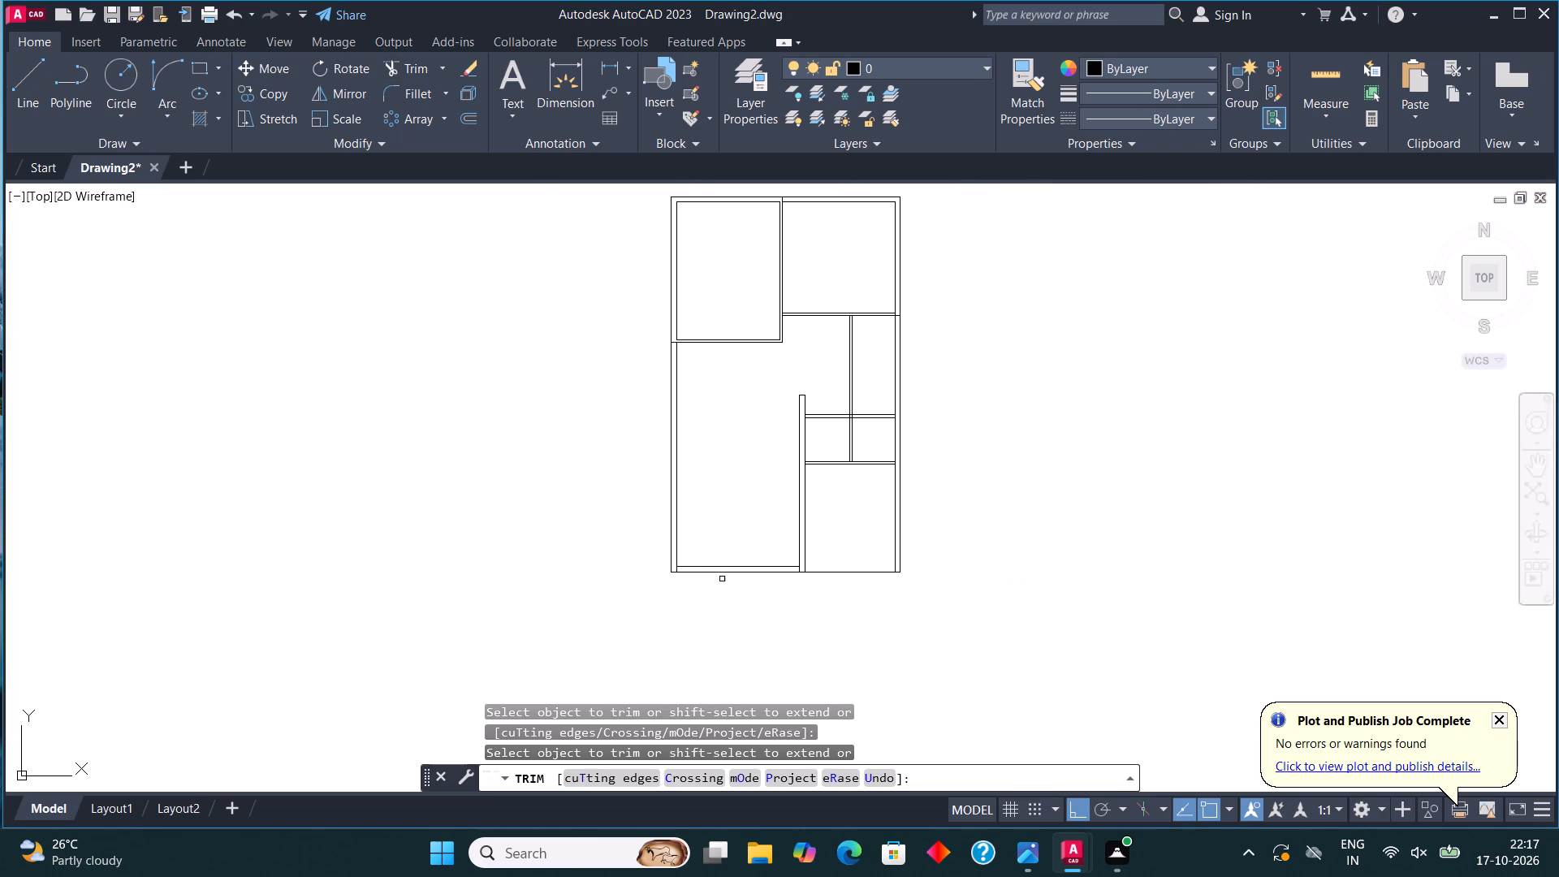
pyautogui.press('Escape')
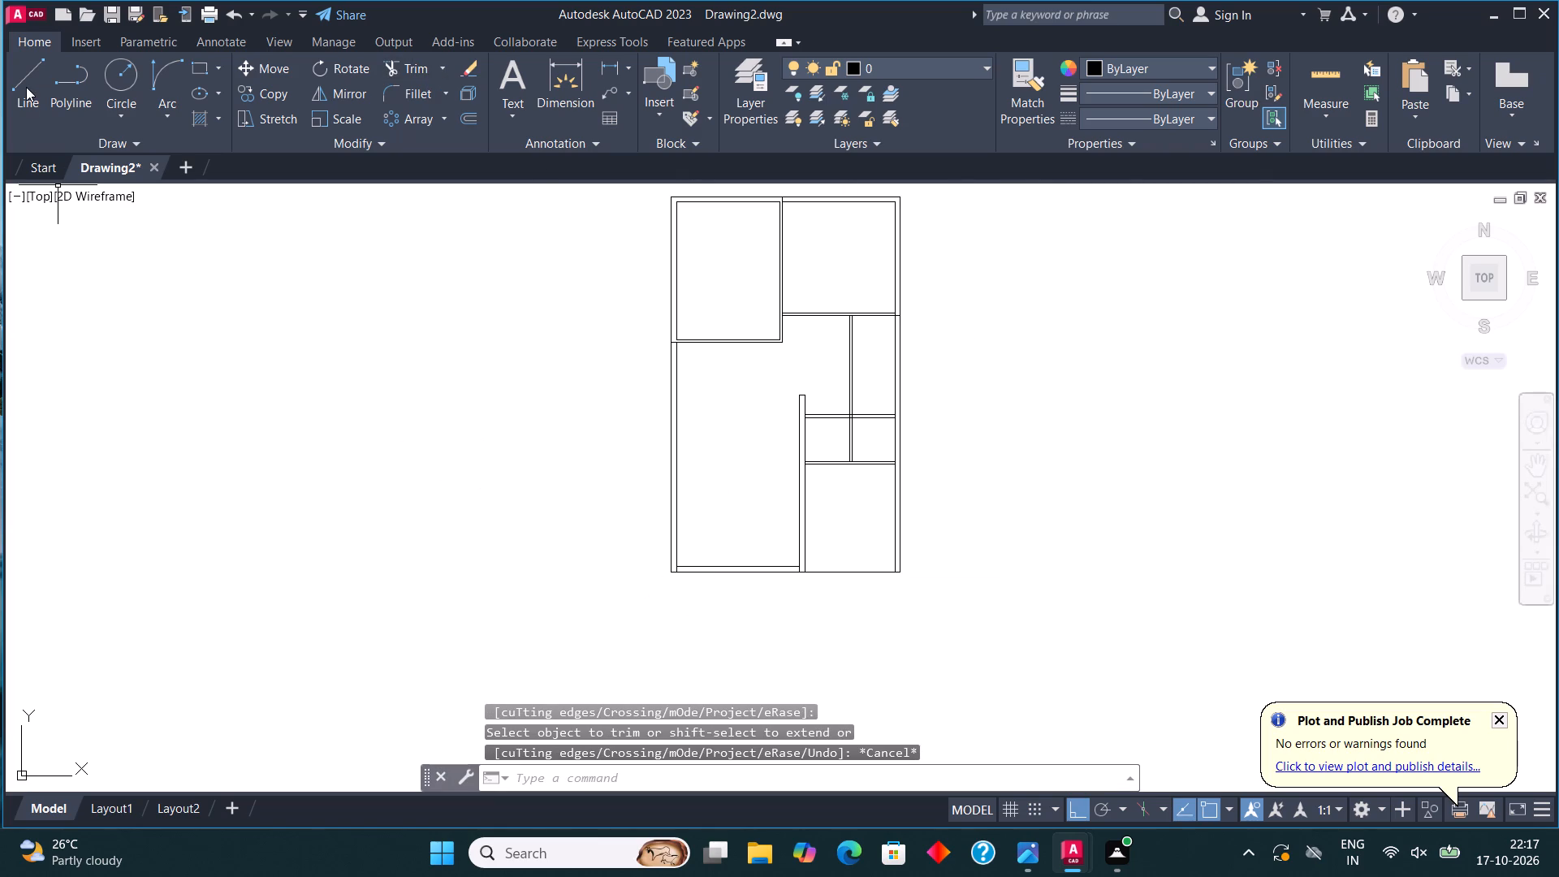
# Draw connected lines from the plan's lower-left corner down, across the full width, and up onto the right wall's outer line, enclosing a front strip.
pyautogui.click(28, 92)
pyautogui.scroll(3, 670, 575)
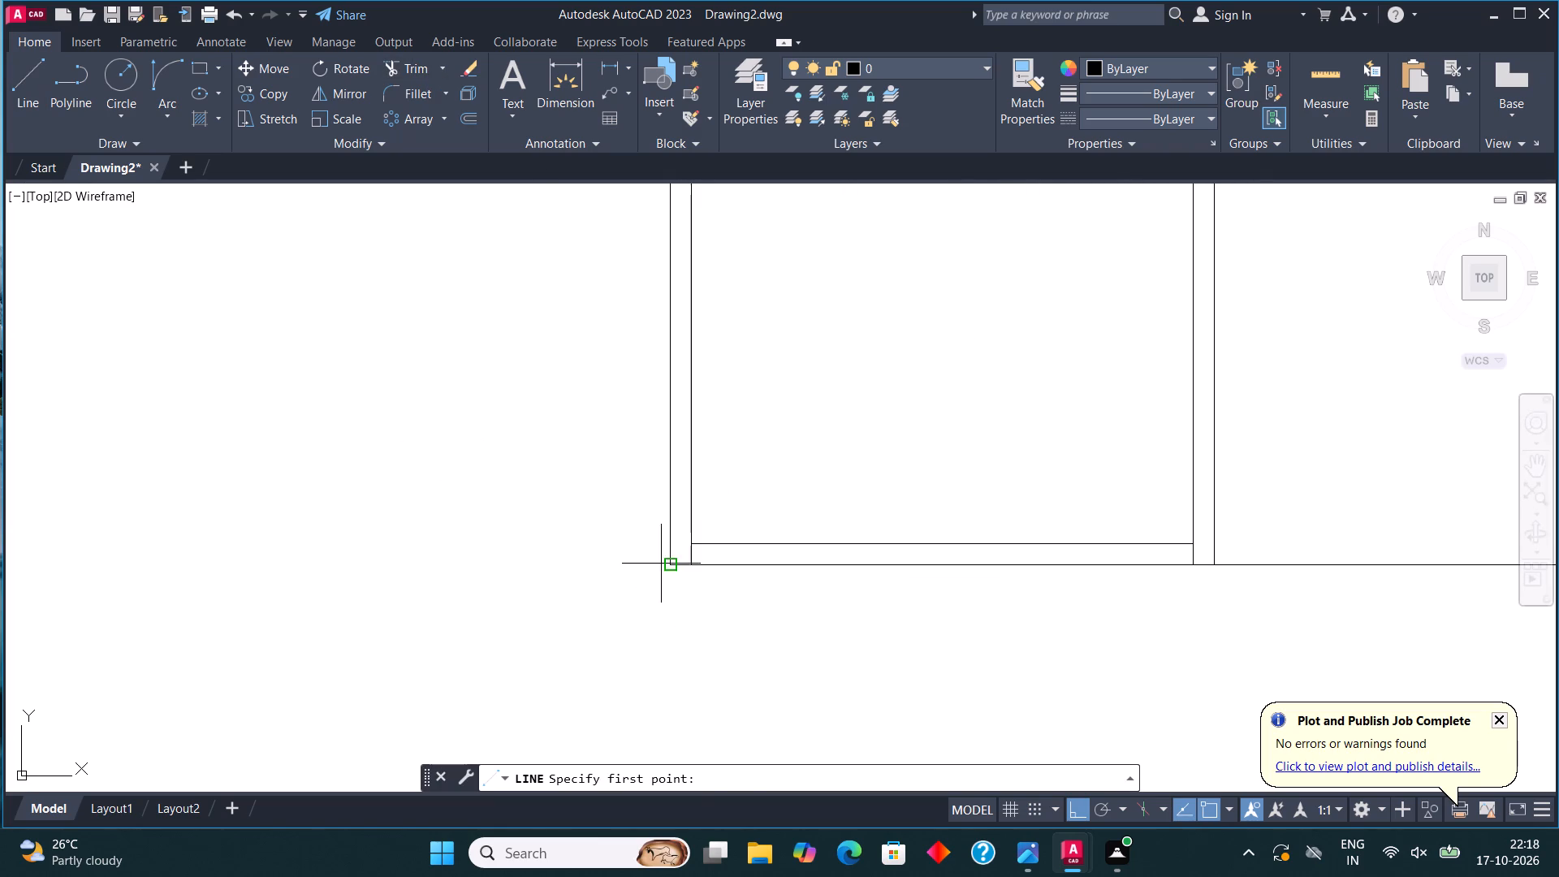
pyautogui.click(667, 568)
pyautogui.scroll(-2, 667, 568)
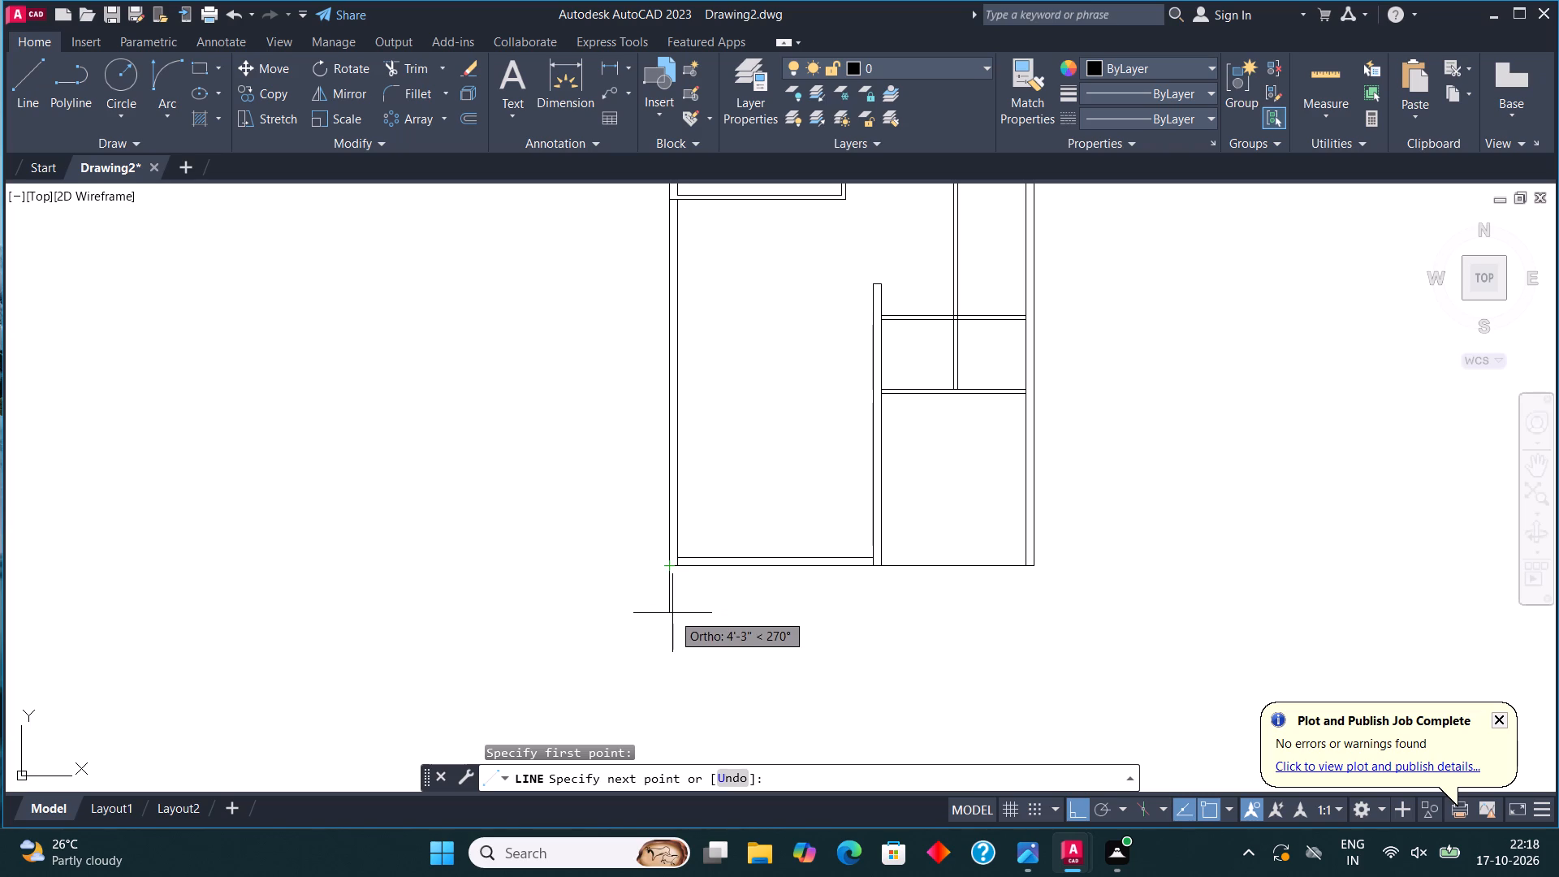
pyautogui.click(676, 635)
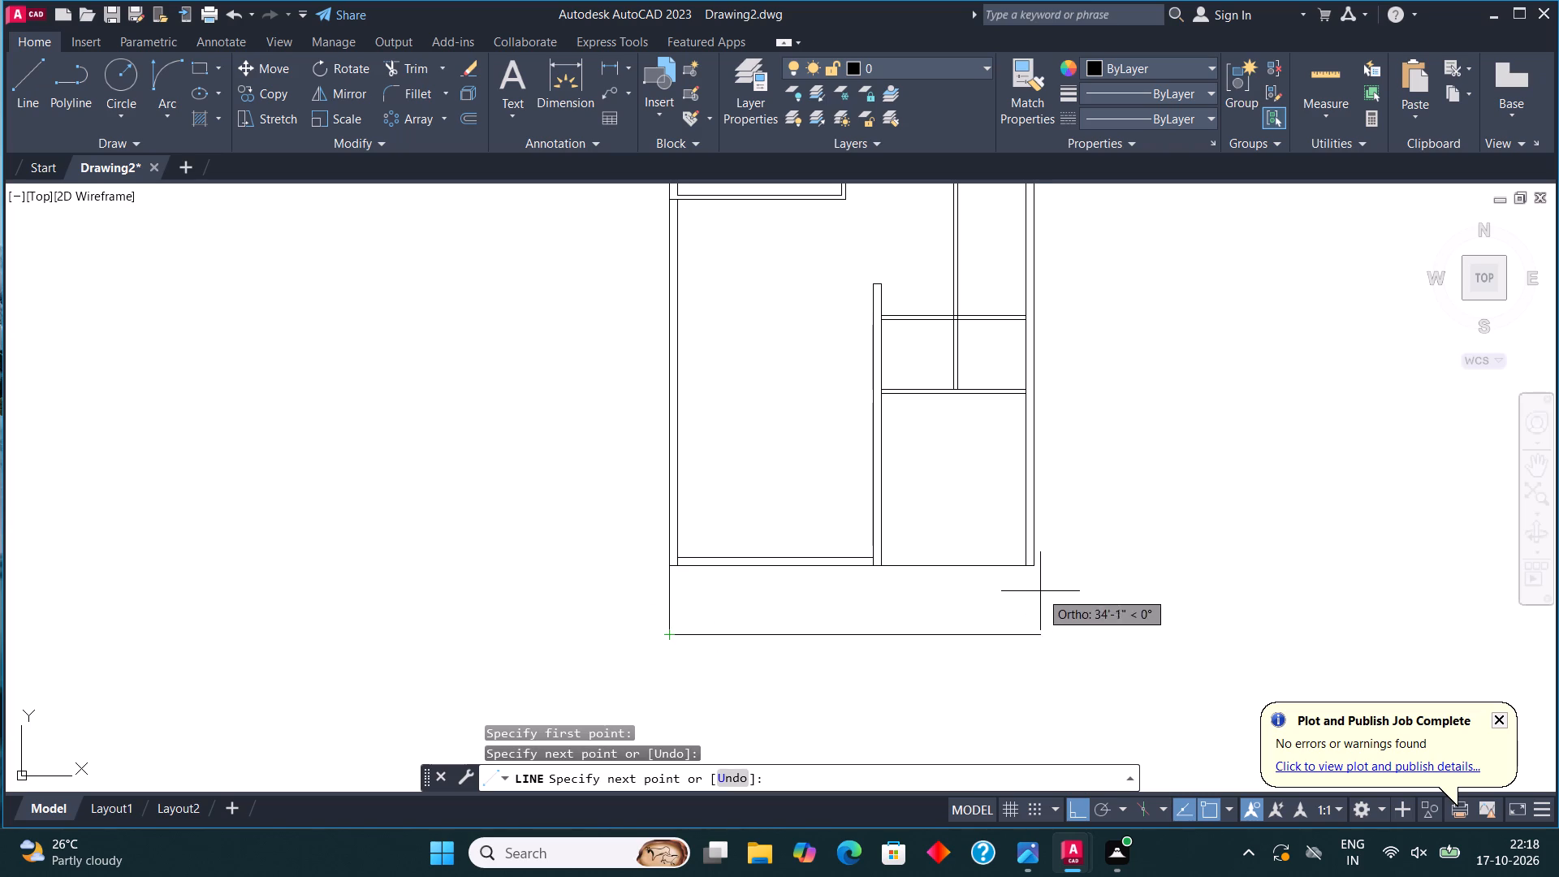
pyautogui.click(1034, 620)
pyautogui.click(1039, 483)
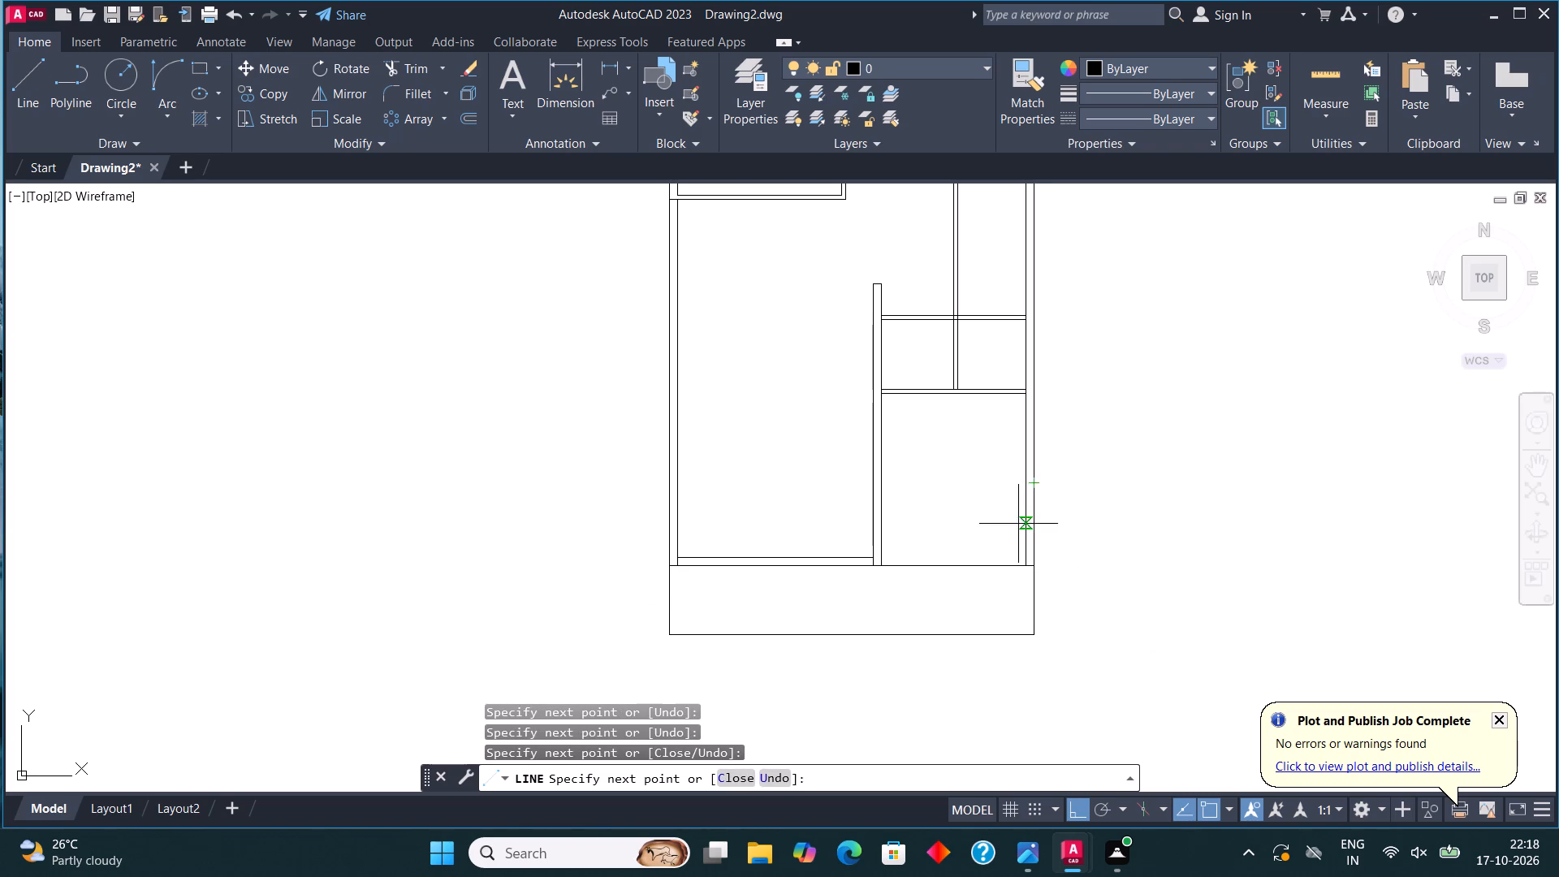
pyautogui.press('Escape')
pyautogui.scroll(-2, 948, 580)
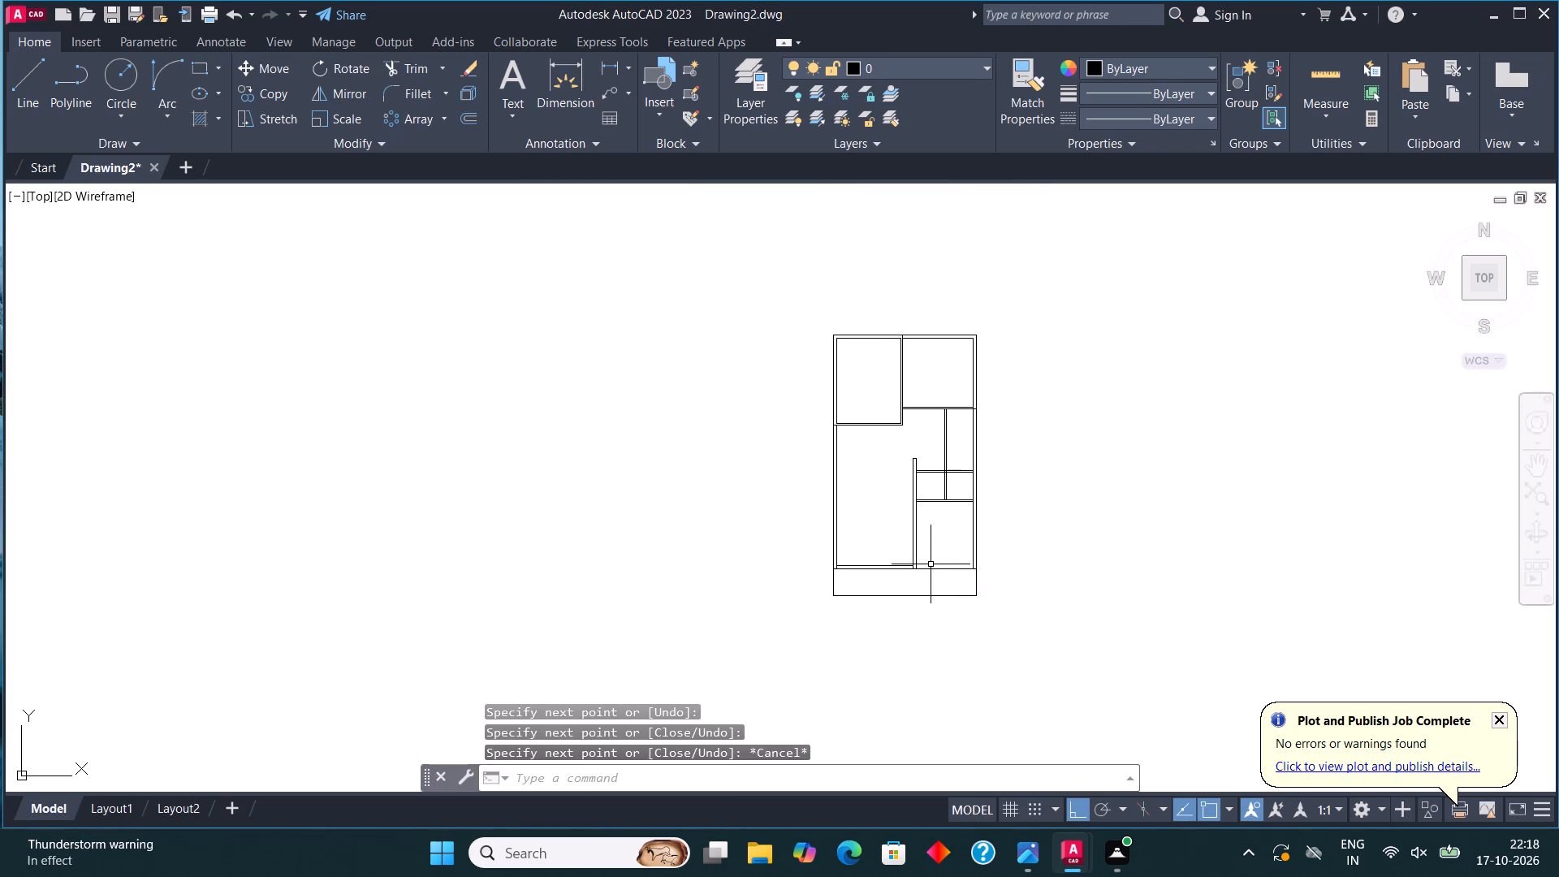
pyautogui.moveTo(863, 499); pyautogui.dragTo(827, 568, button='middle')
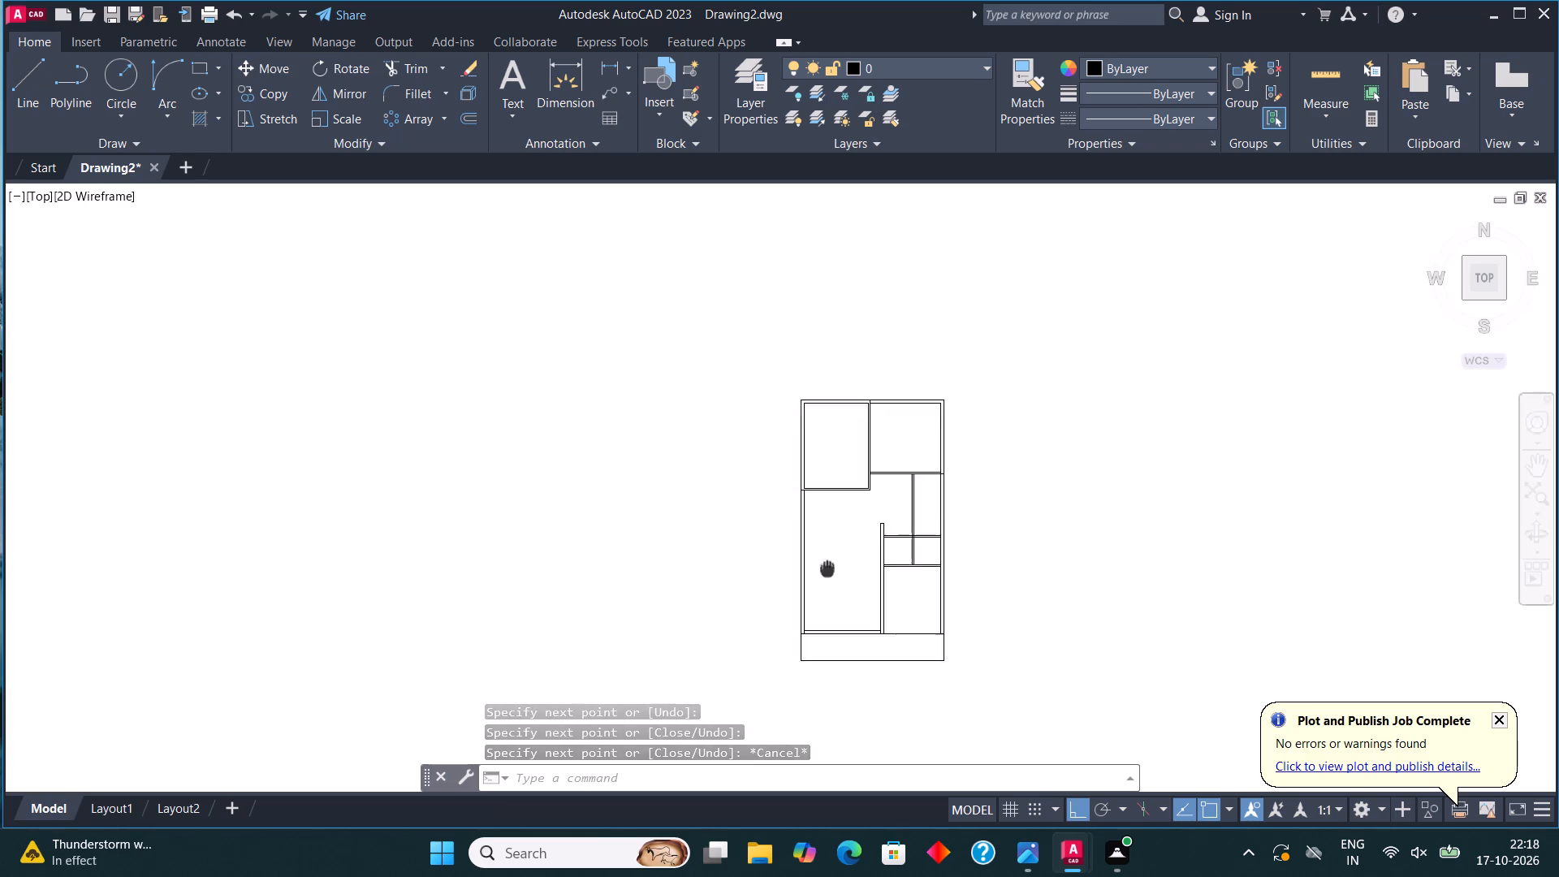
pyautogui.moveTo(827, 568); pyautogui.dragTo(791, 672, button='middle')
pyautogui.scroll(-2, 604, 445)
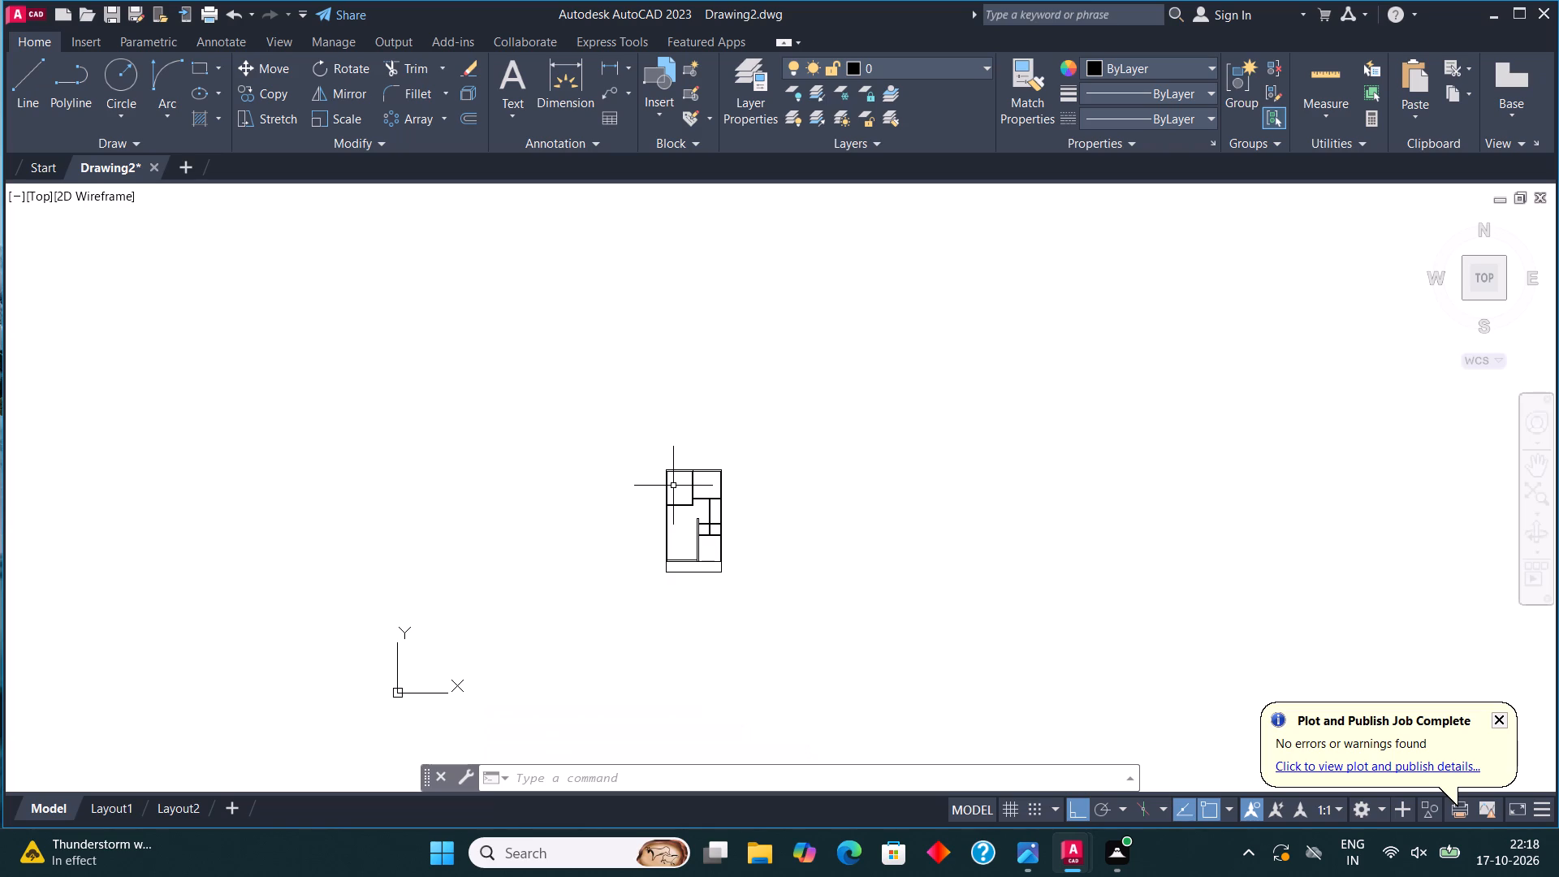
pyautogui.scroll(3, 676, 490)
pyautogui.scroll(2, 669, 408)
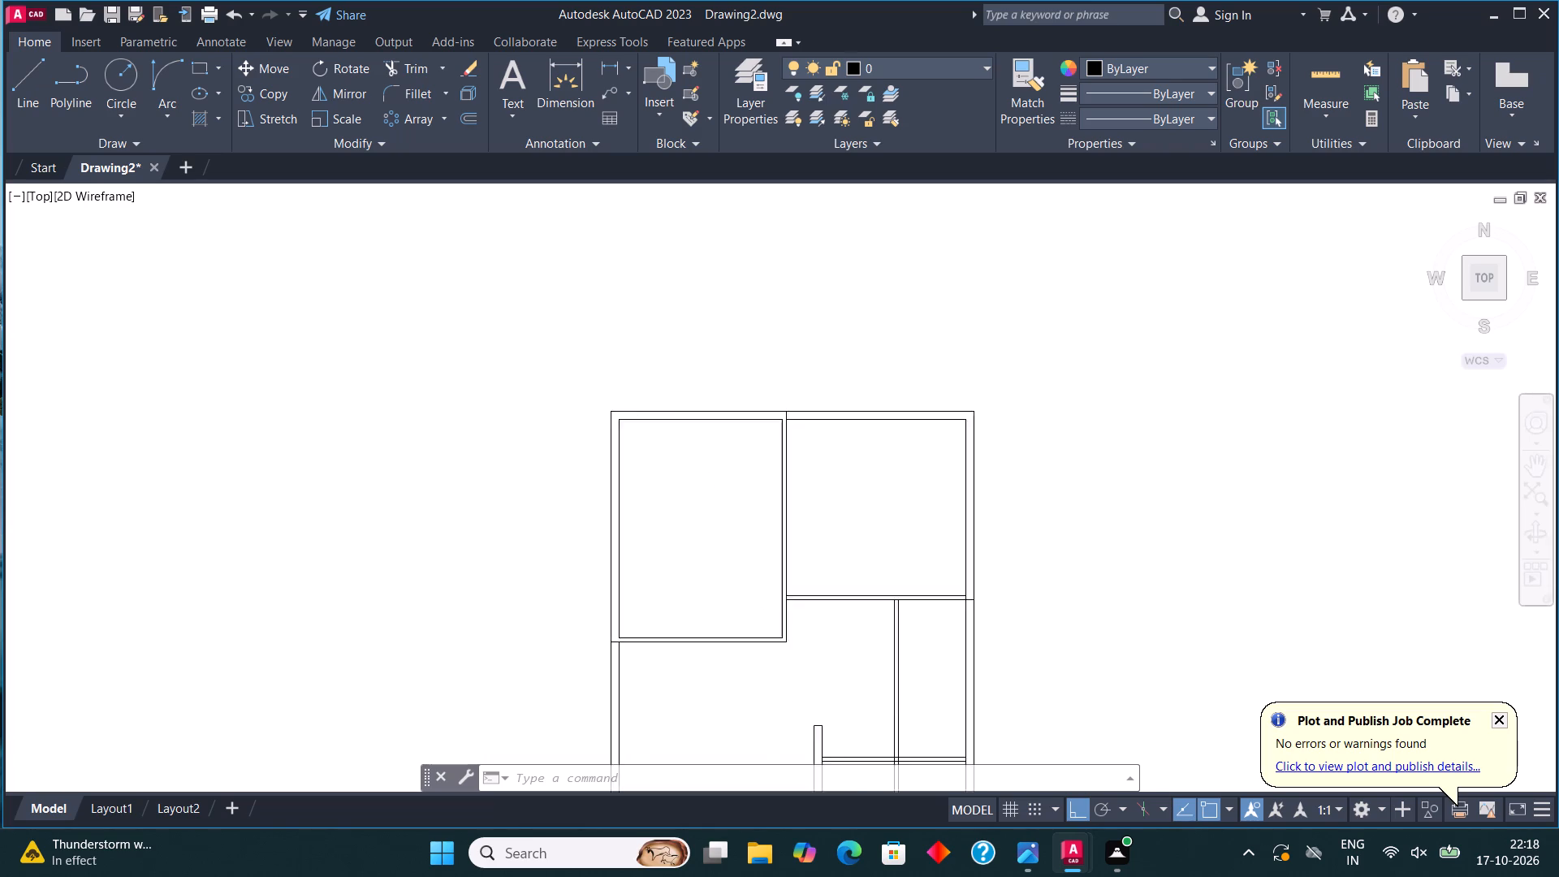
# Insert the Door - Imperial block from the tool palettes into the empty space to the right of the floor plan.
pyautogui.scroll(1, 669, 408)
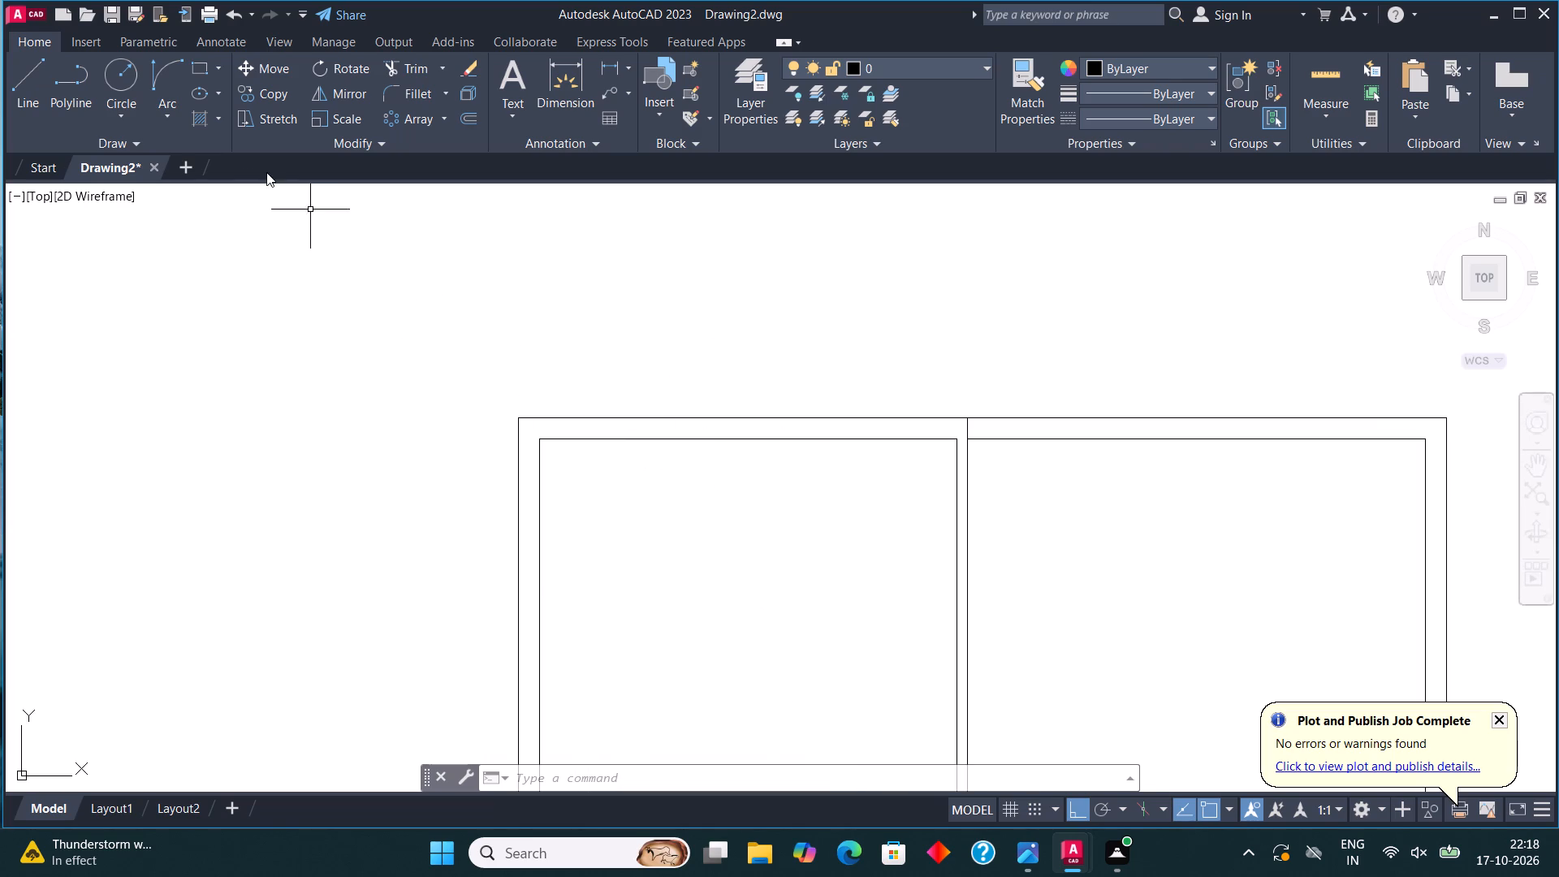
pyautogui.scroll(-4, 301, 283)
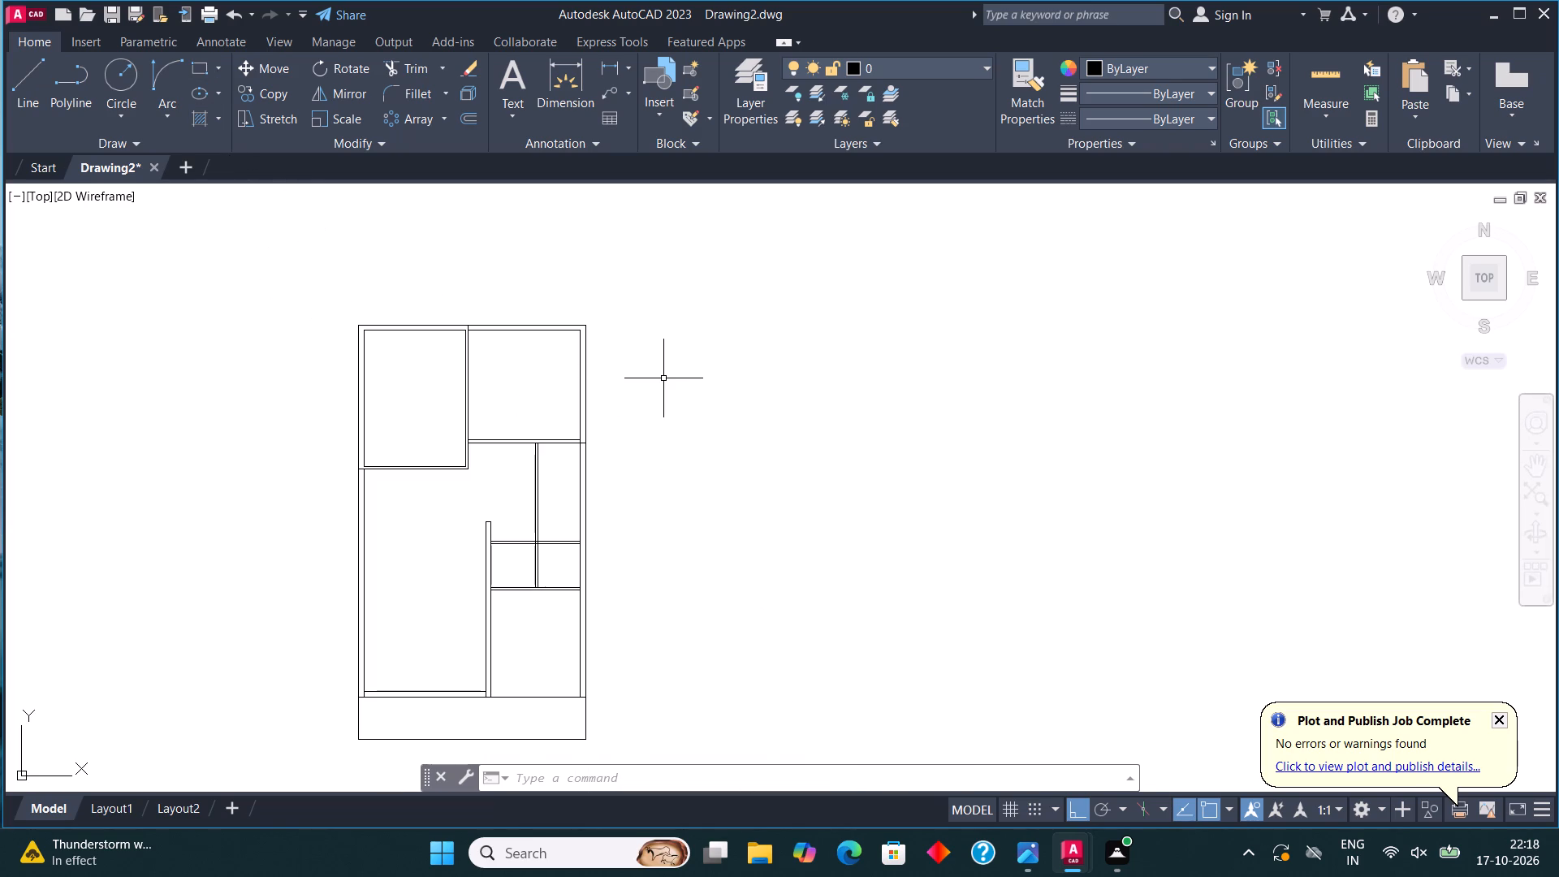
pyautogui.write('tool')
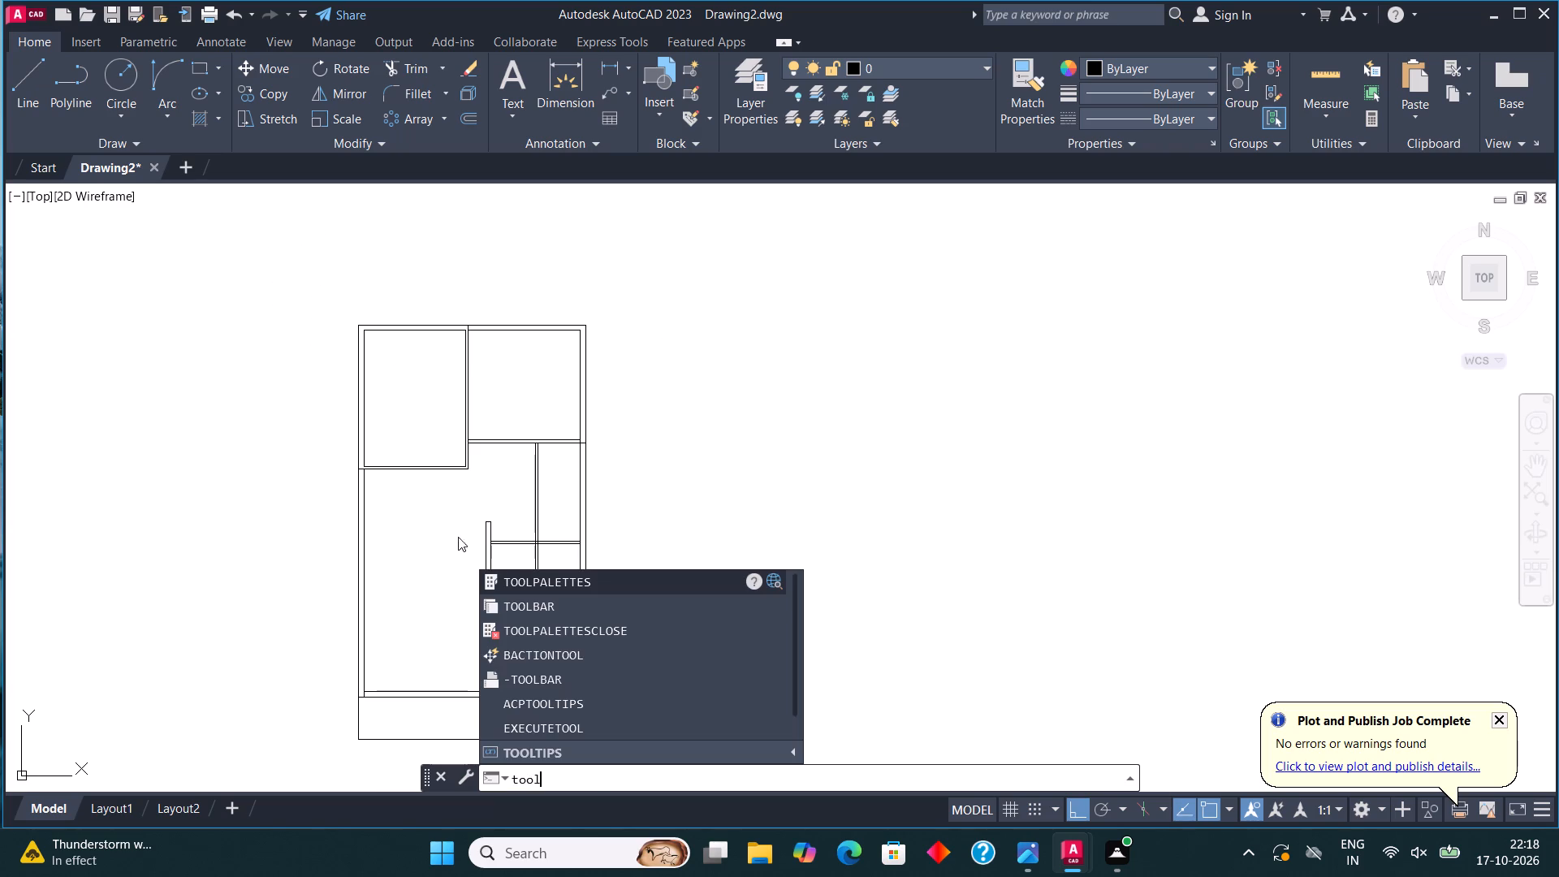
pyautogui.click(579, 573)
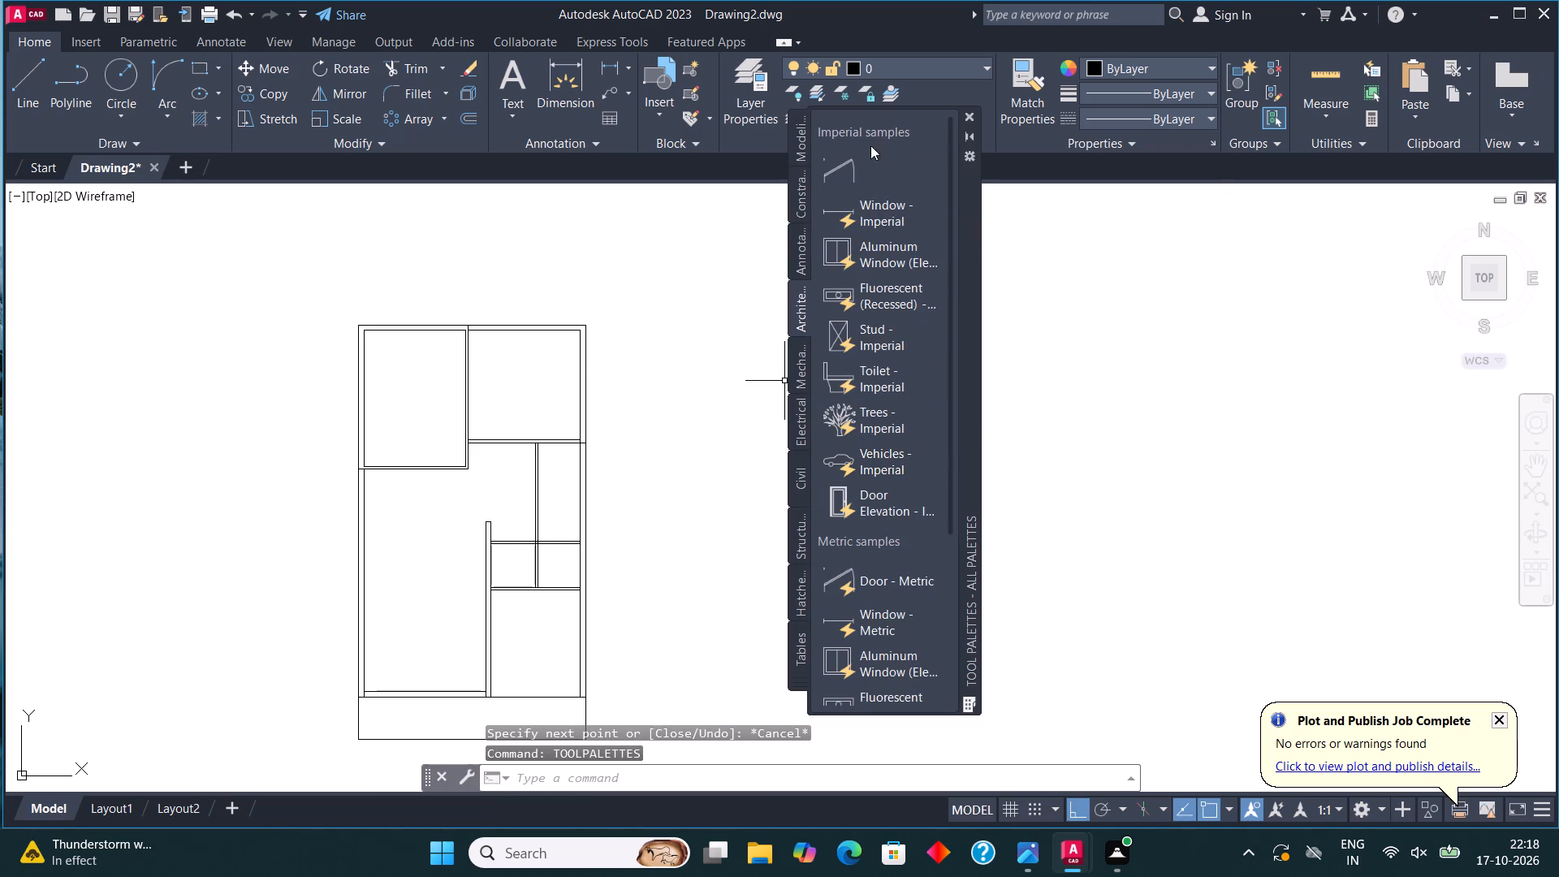
pyautogui.click(873, 178)
pyautogui.click(1043, 324)
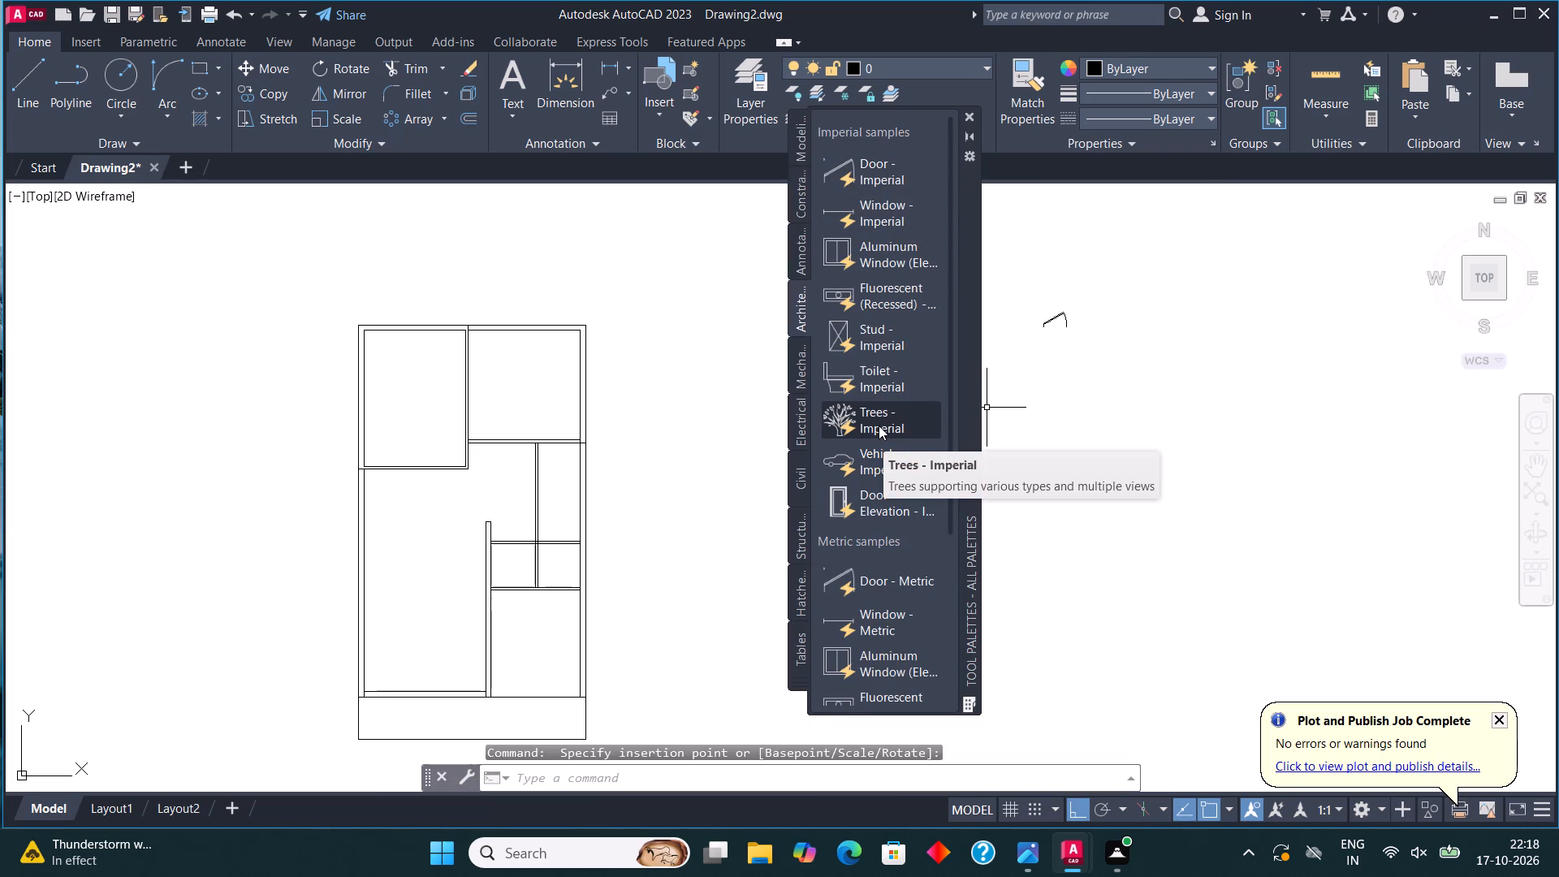
# Insert the Toilet - Imperial and Trees - Imperial blocks near the door block, and close the tool palettes.
pyautogui.click(864, 378)
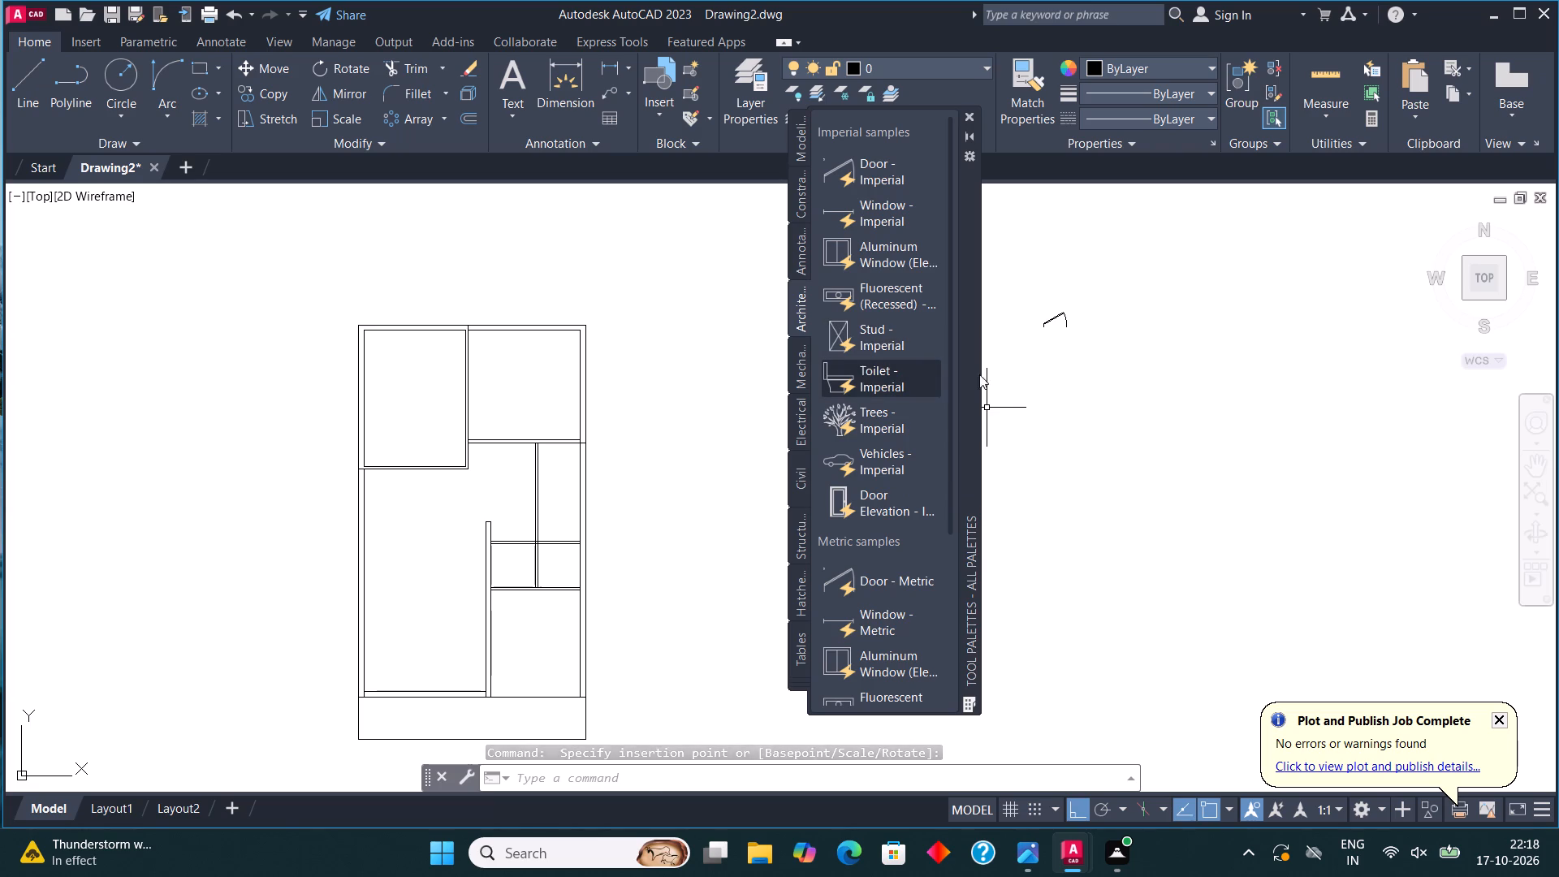
pyautogui.click(1065, 413)
pyautogui.press('Escape')
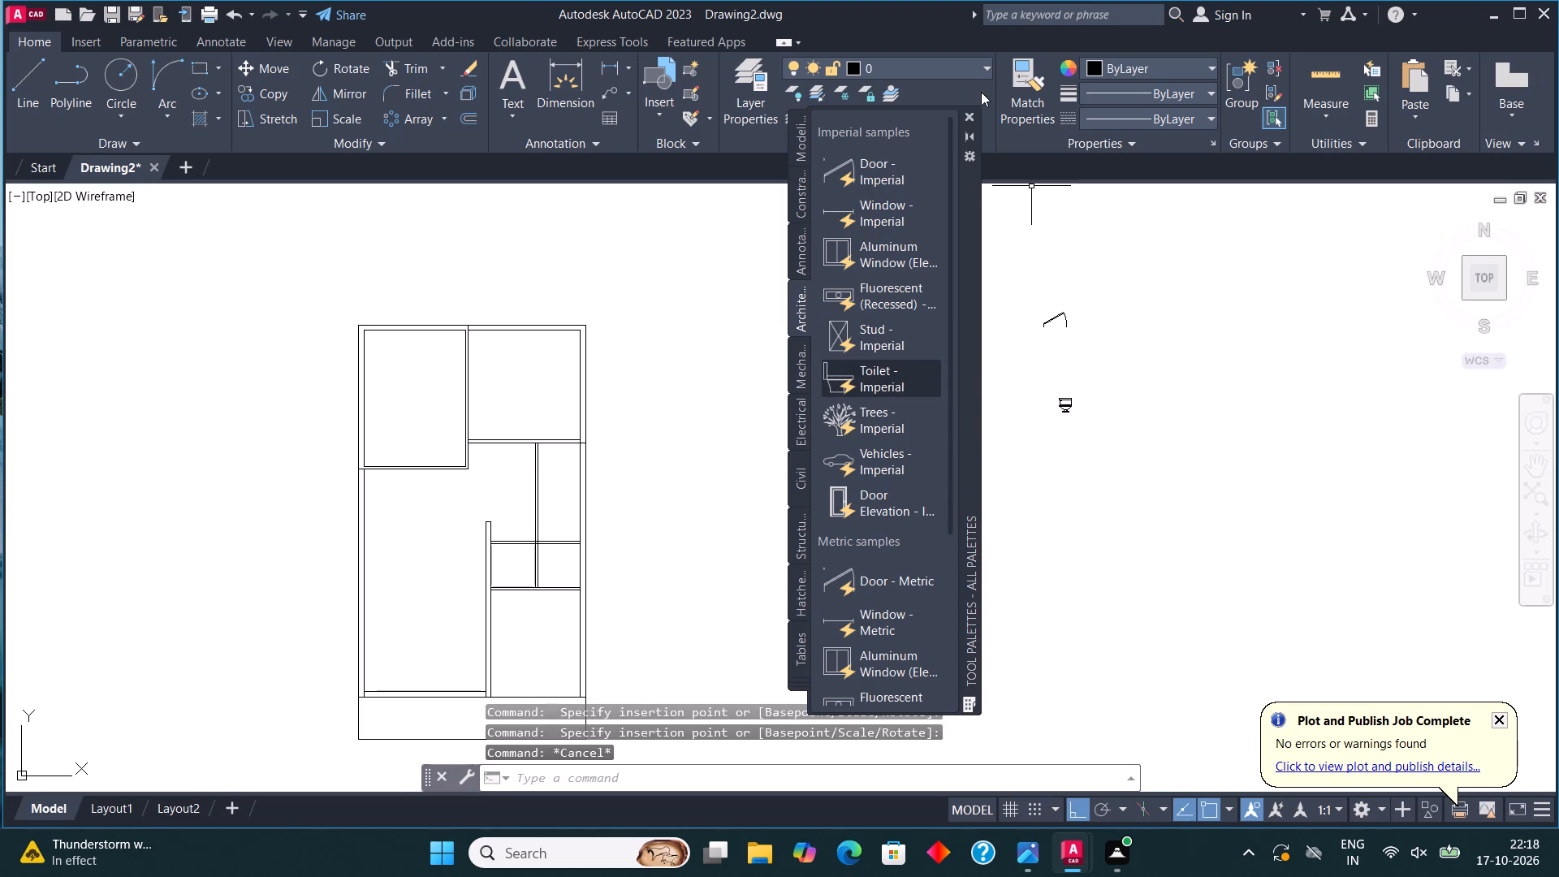
pyautogui.click(875, 417)
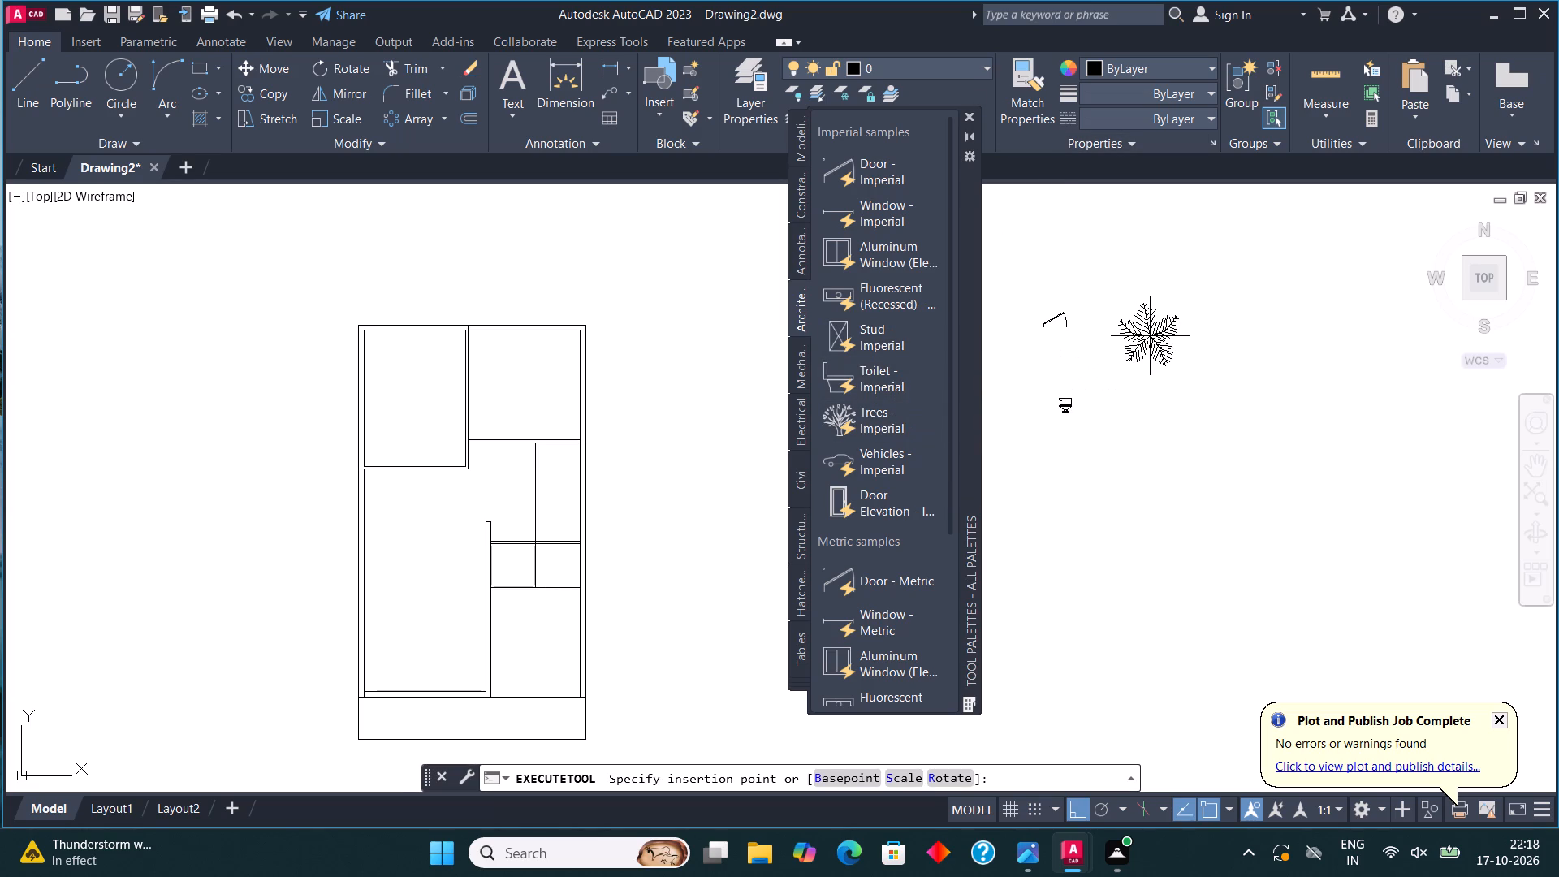
pyautogui.click(1149, 334)
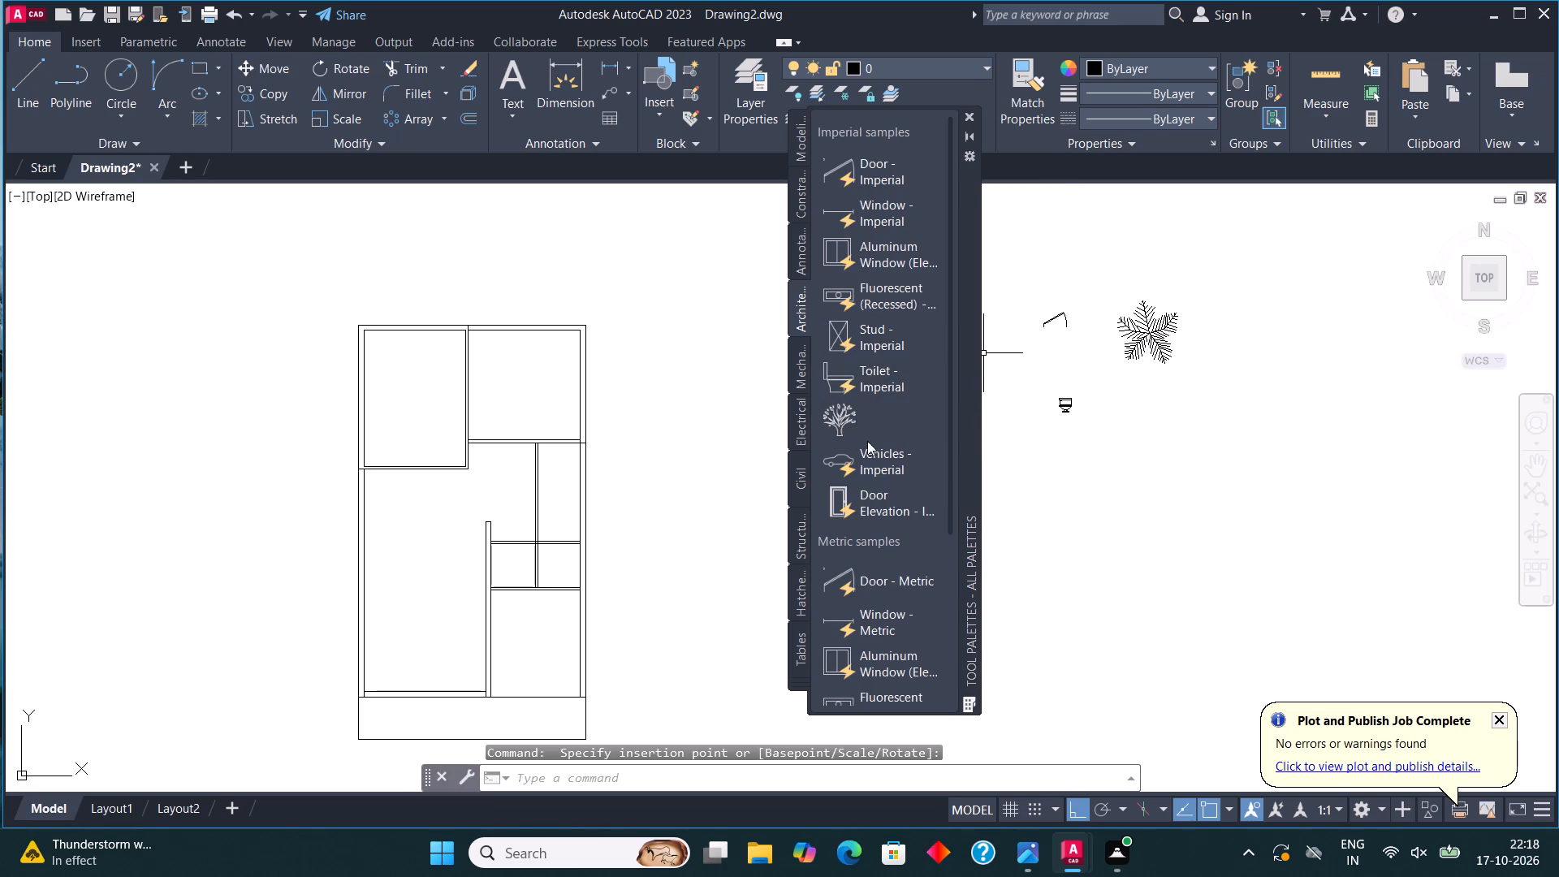
pyautogui.click(972, 118)
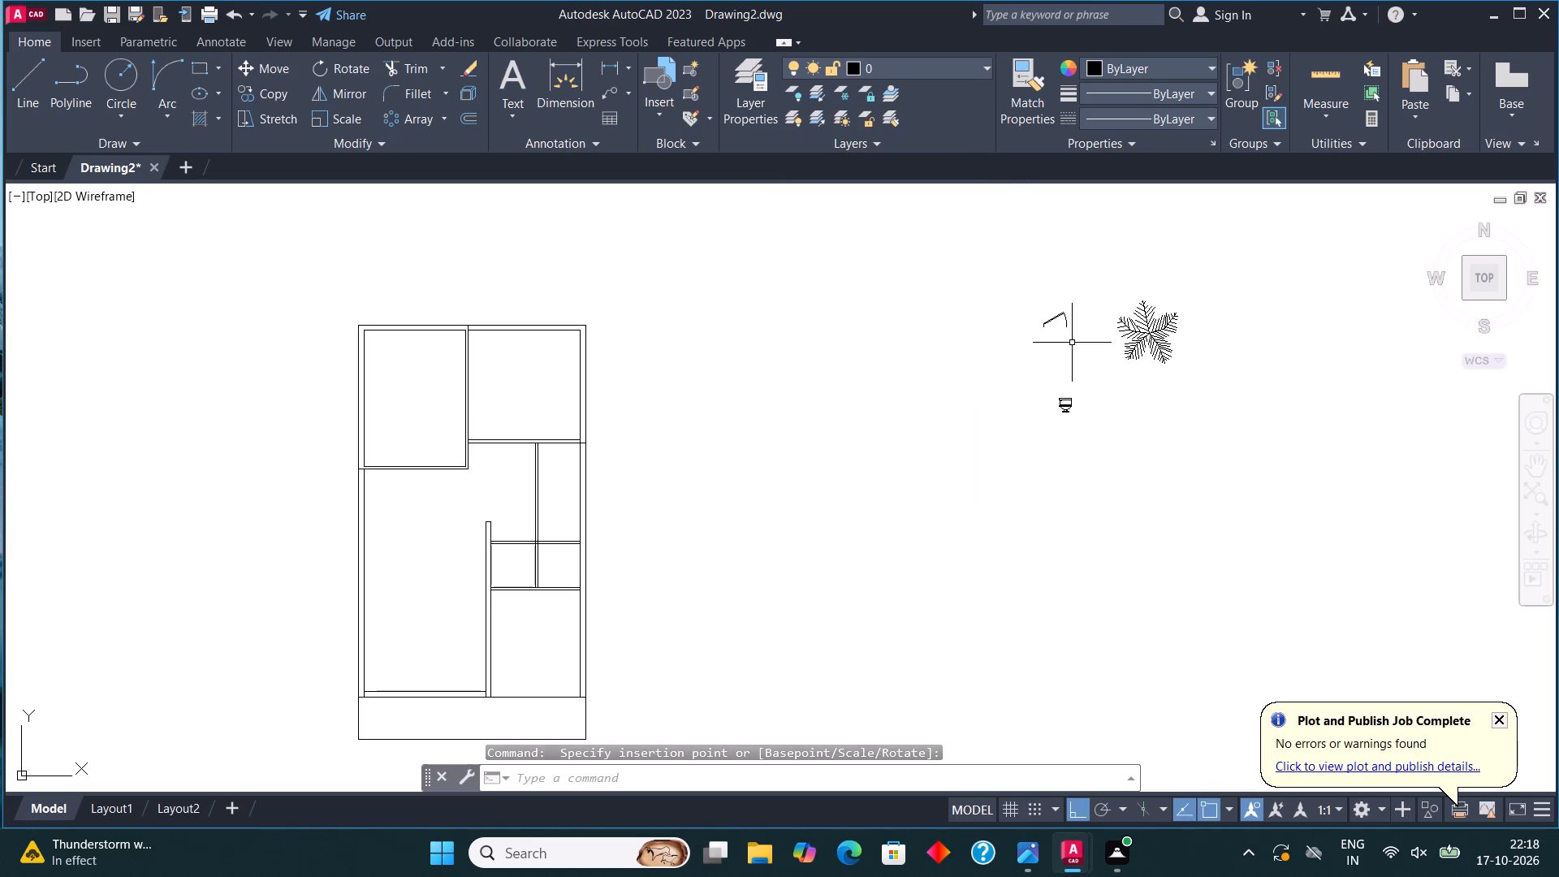
# Switch the toilet block to its plan view.
pyautogui.click(1065, 407)
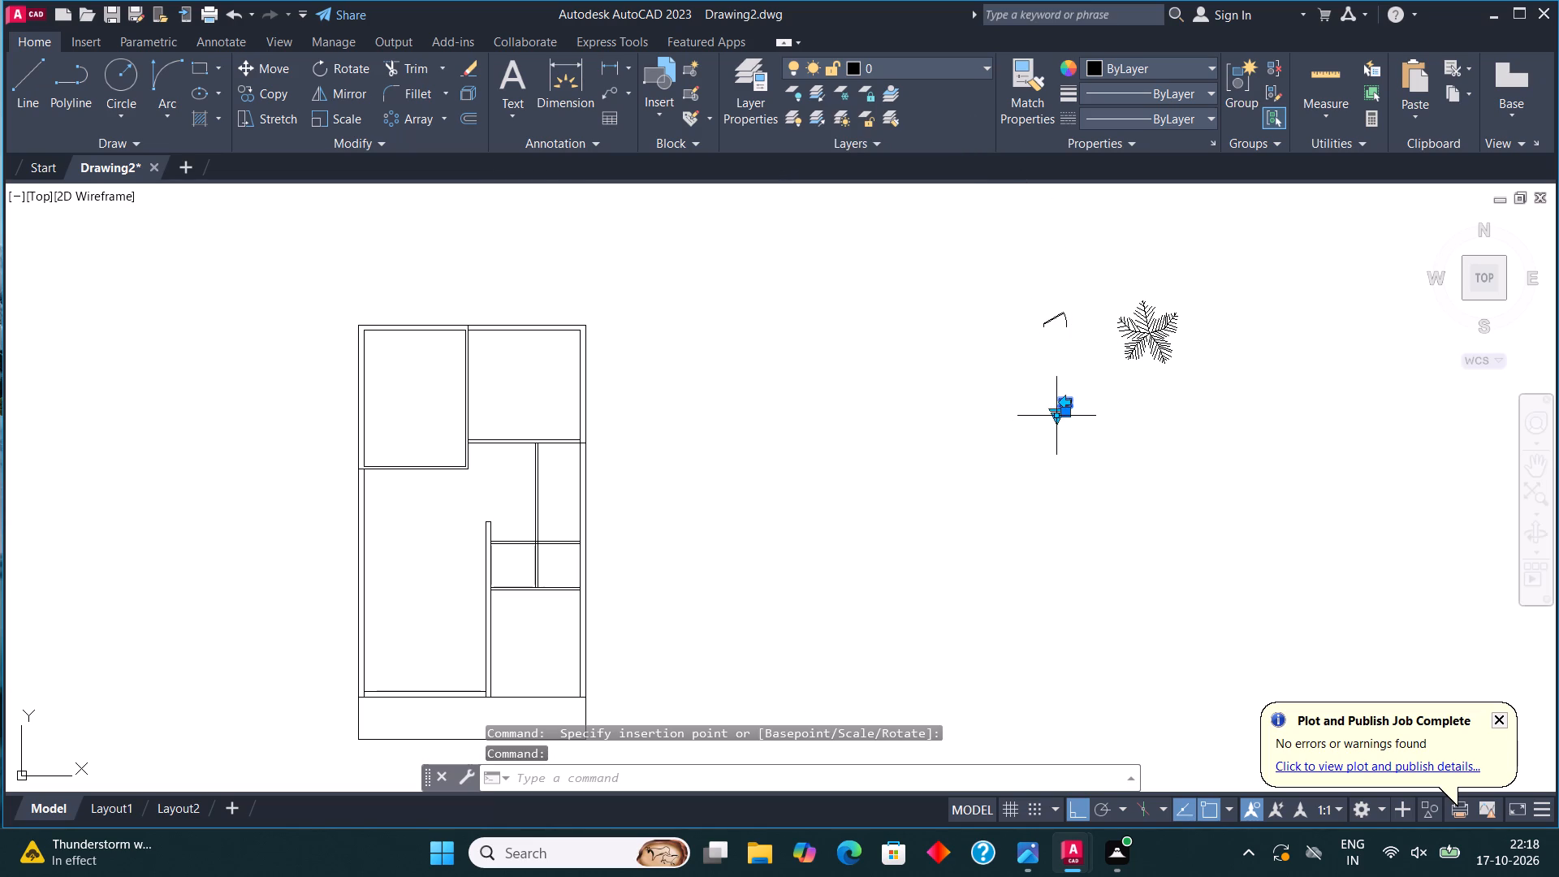
pyautogui.click(1058, 419)
pyautogui.click(1105, 455)
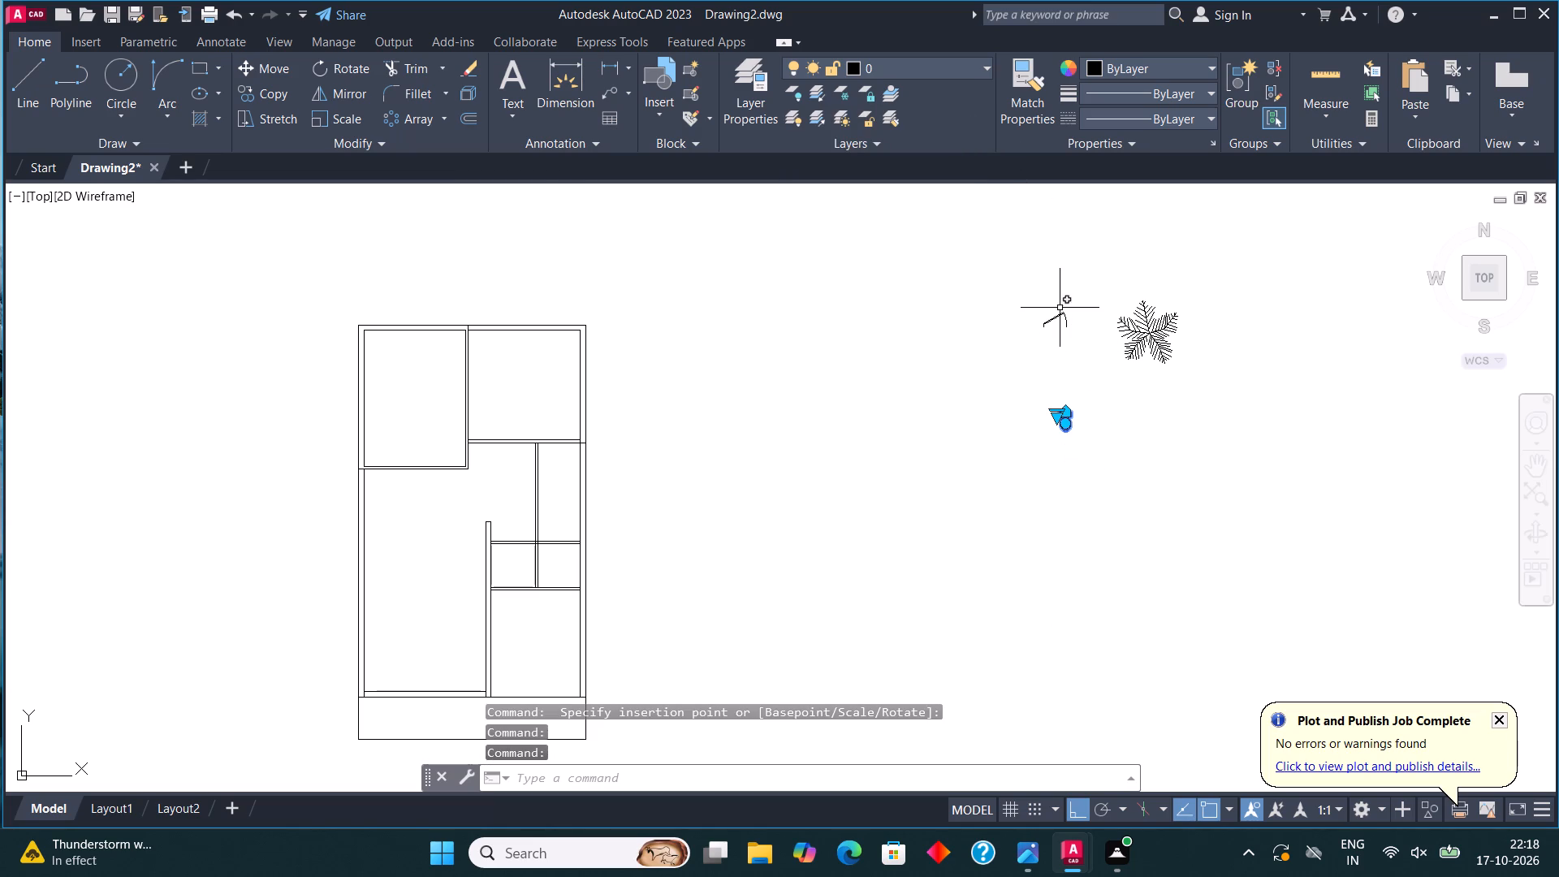
# Set the door block's opening state to Open 90º.
pyautogui.click(1056, 321)
pyautogui.click(1040, 317)
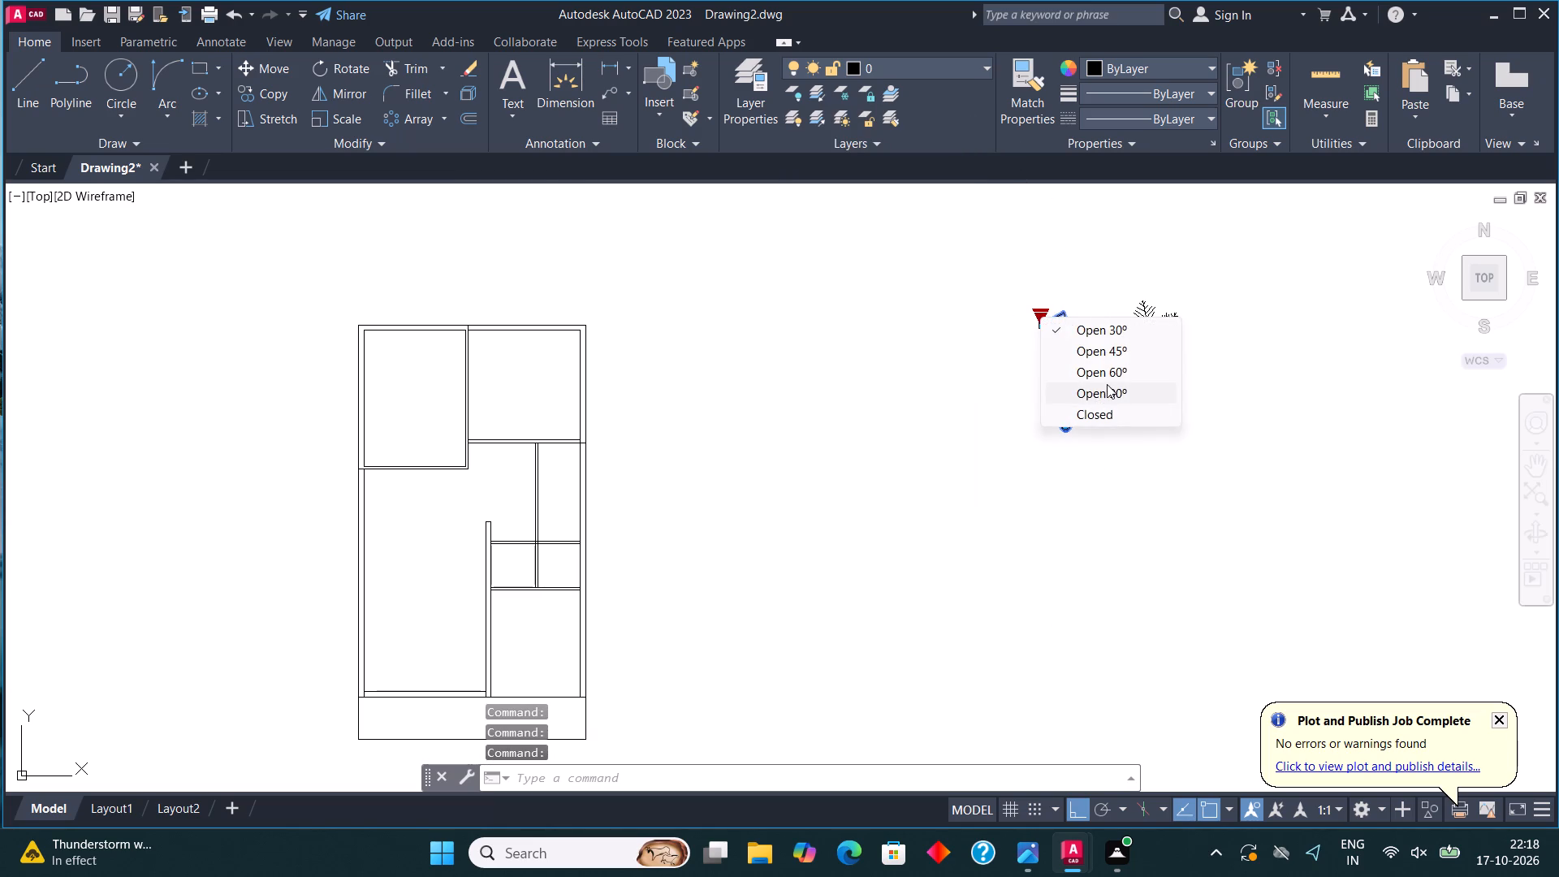
pyautogui.click(1107, 384)
pyautogui.scroll(3, 1199, 333)
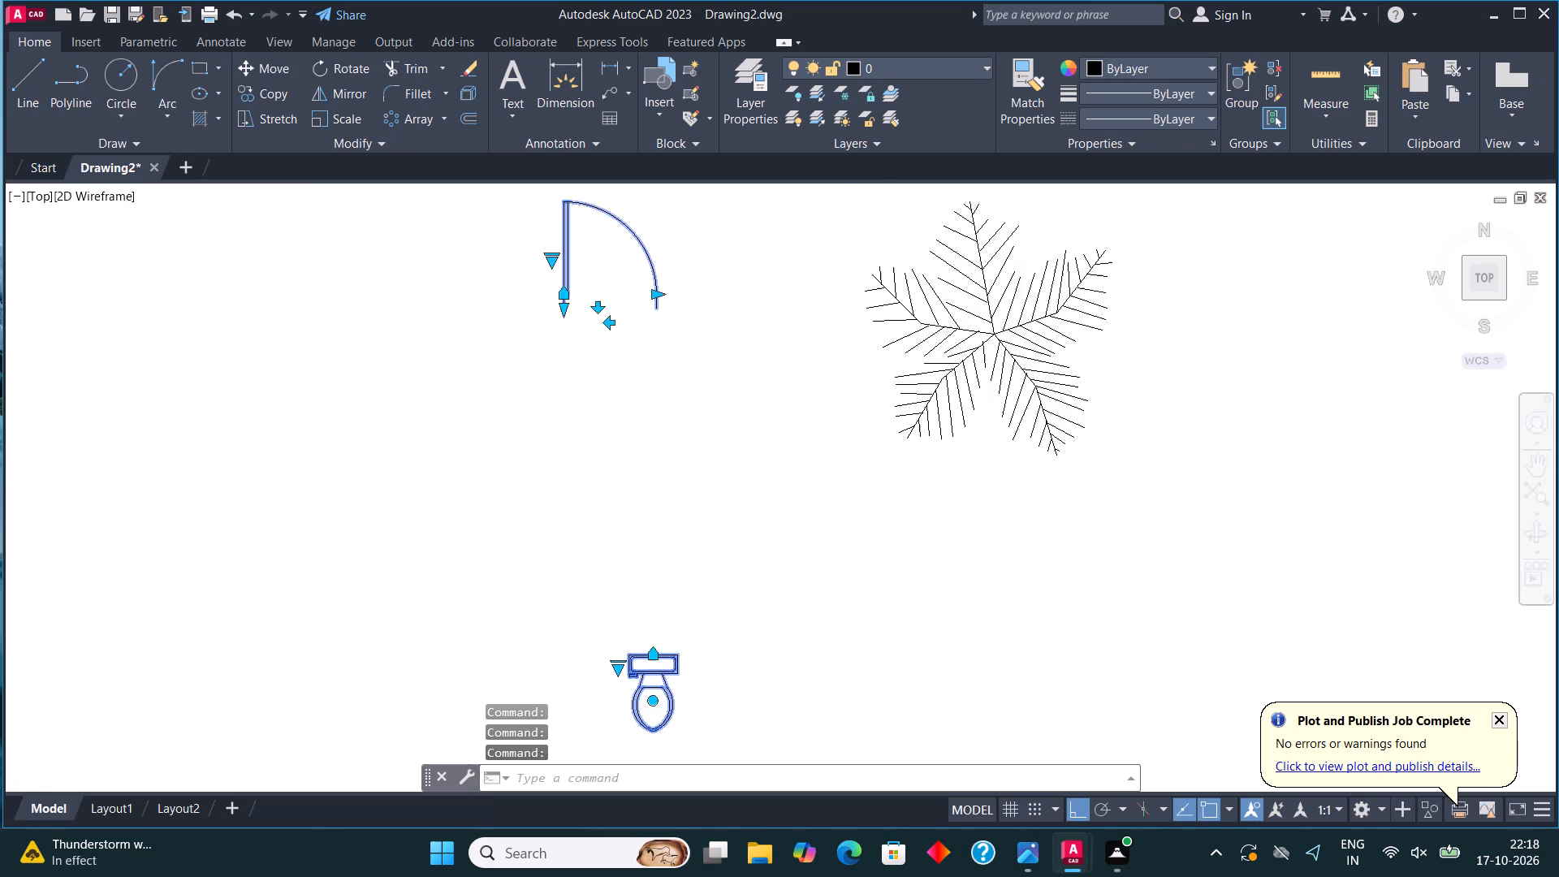
pyautogui.scroll(1, 1199, 333)
pyautogui.scroll(-3, 1099, 426)
pyautogui.moveTo(1078, 435); pyautogui.dragTo(1001, 508, button='middle')
pyautogui.press('Escape')
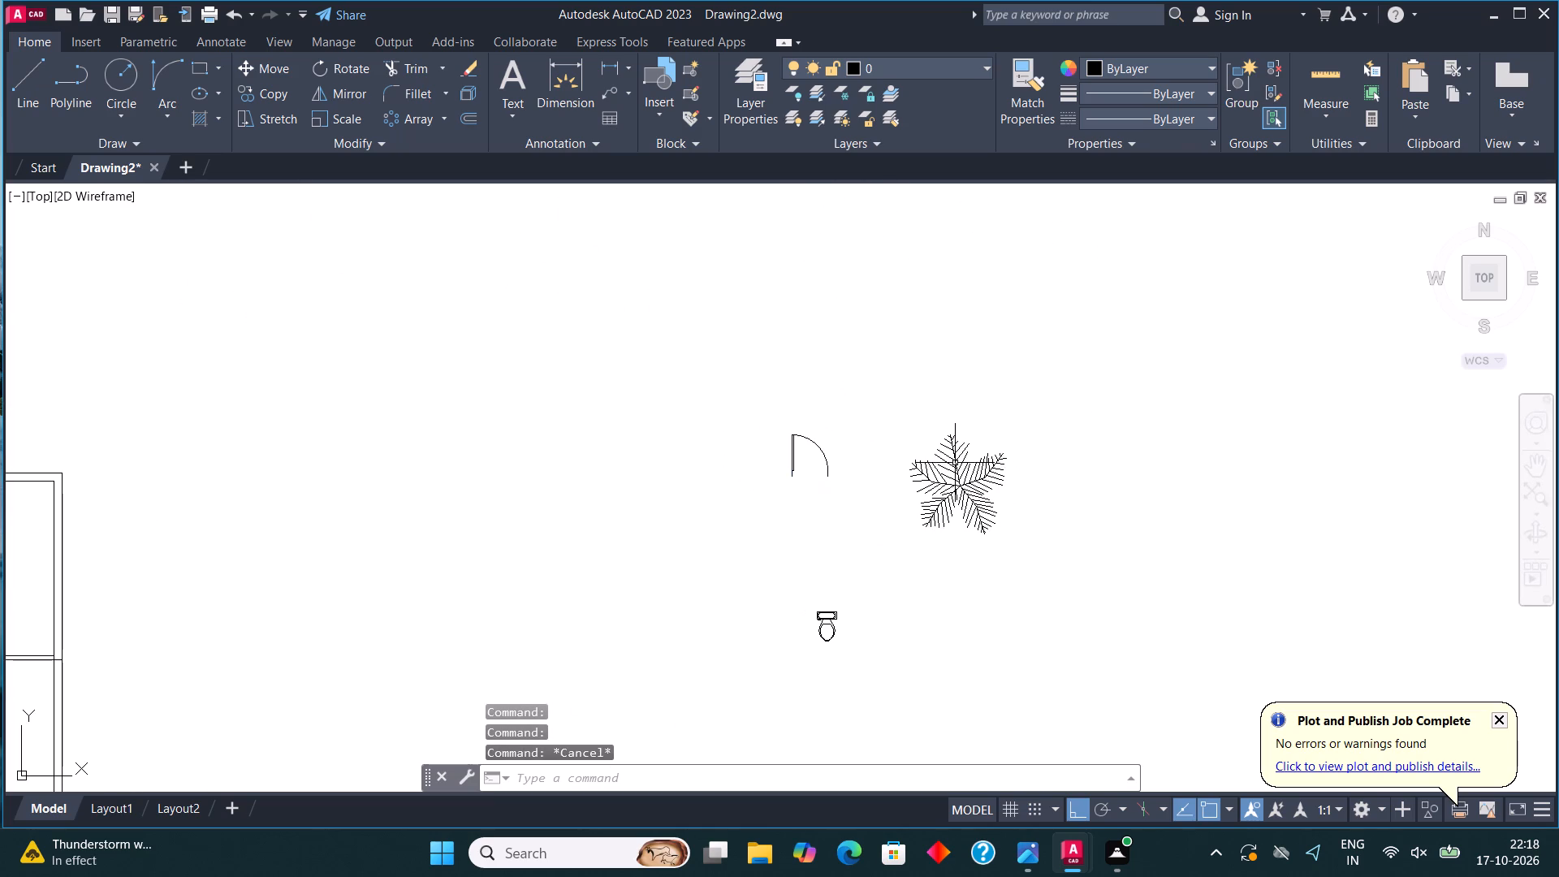
# Scale the tree block down about its centre to slightly smaller than the door block.
pyautogui.click(930, 457)
pyautogui.click(909, 503)
pyautogui.click(344, 123)
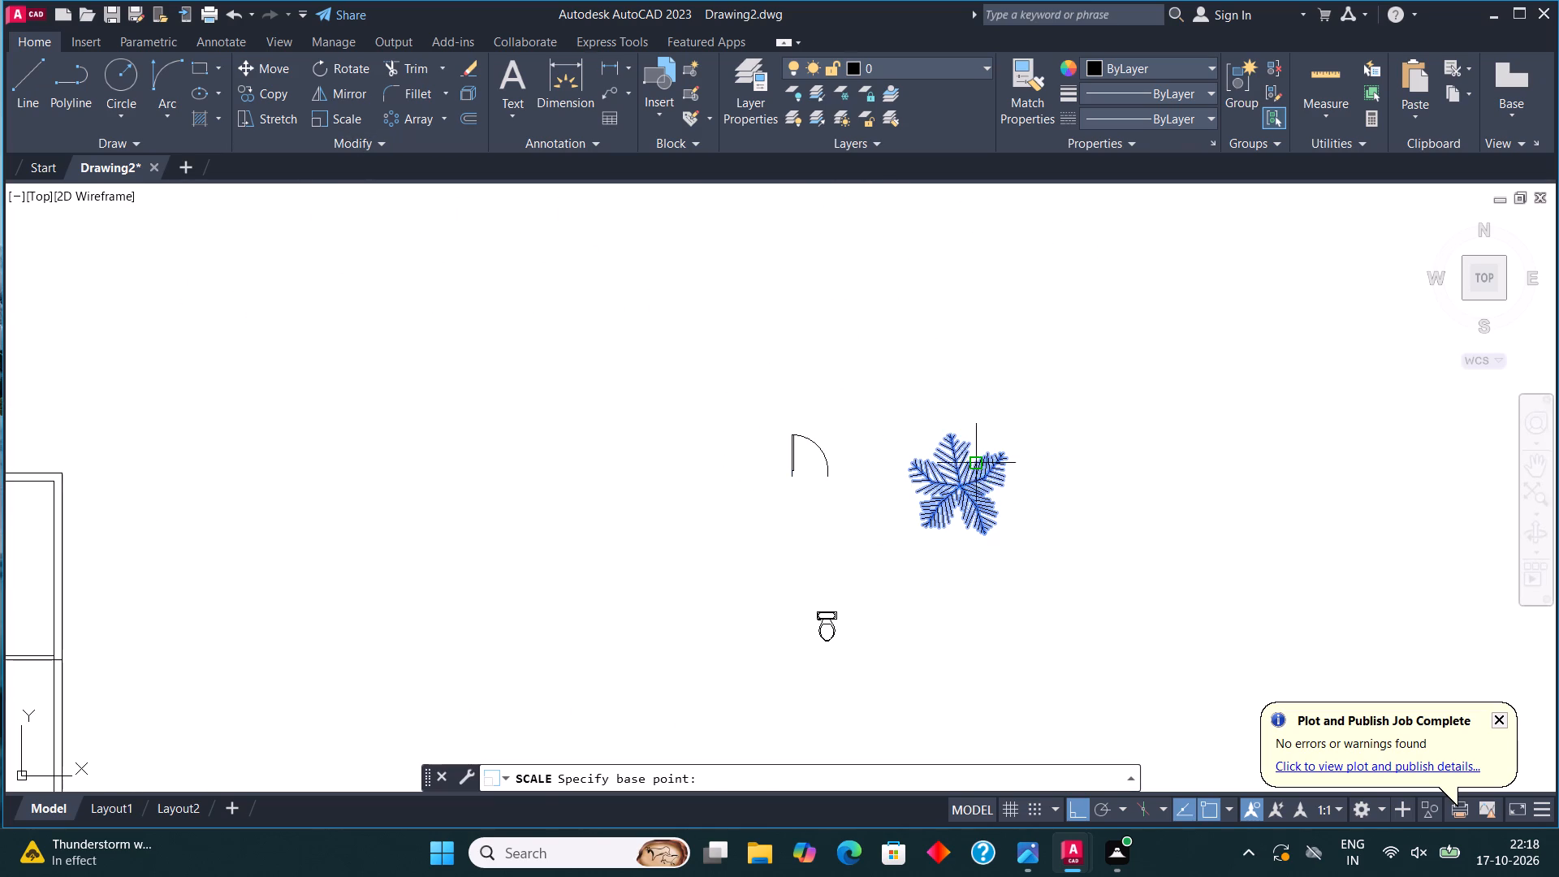
pyautogui.click(965, 486)
pyautogui.click(1008, 507)
# Mirror the door block across a vertical line to its right, keeping the source door.
pyautogui.scroll(2, 810, 466)
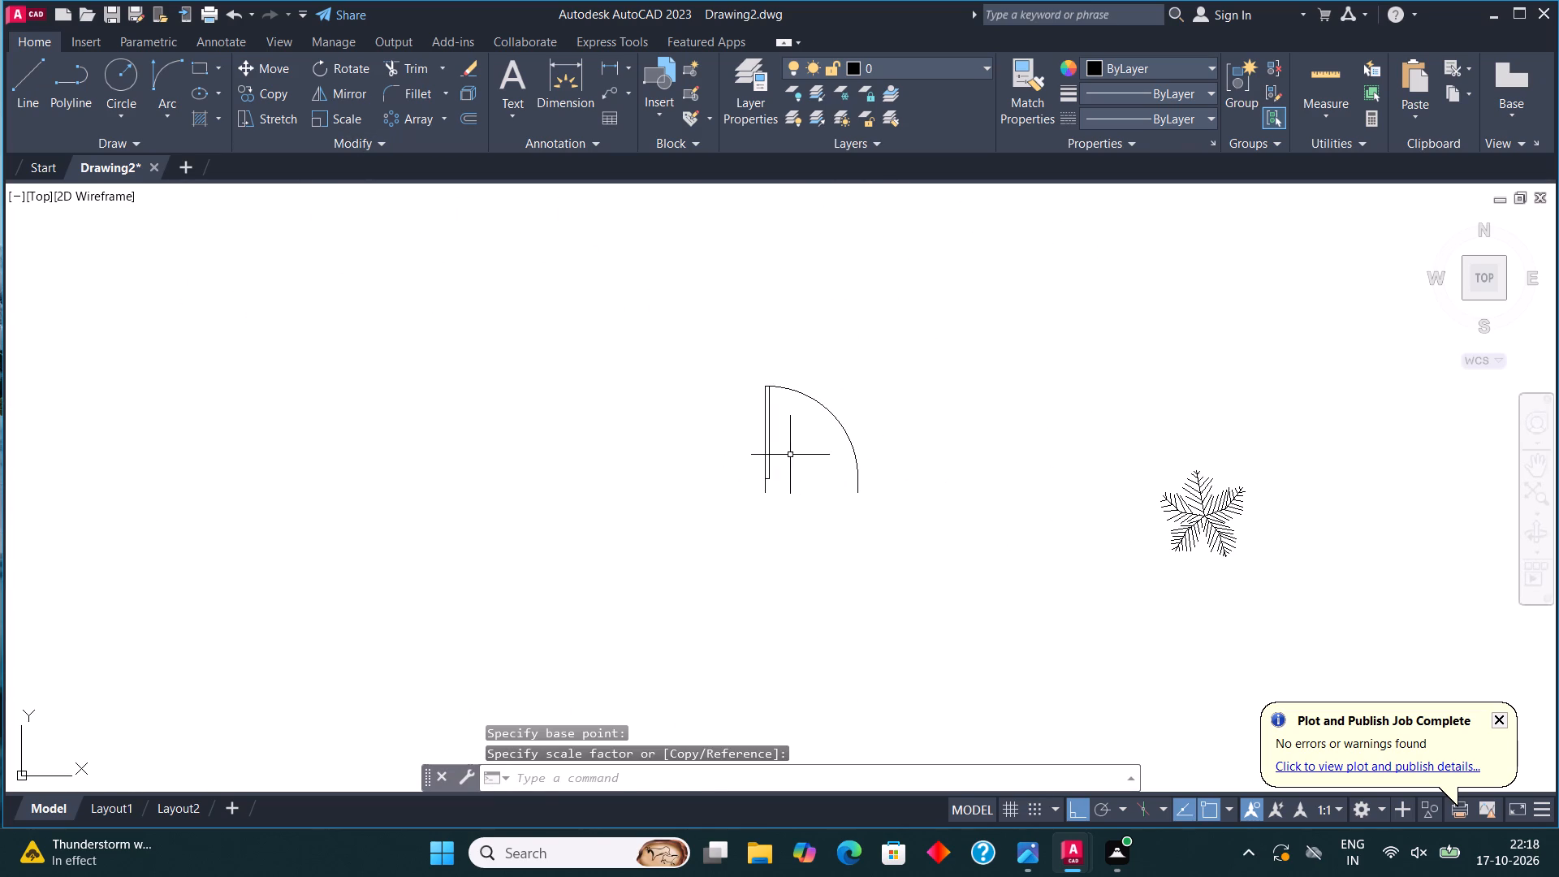
pyautogui.moveTo(789, 455); pyautogui.dragTo(775, 450)
pyautogui.click(650, 427)
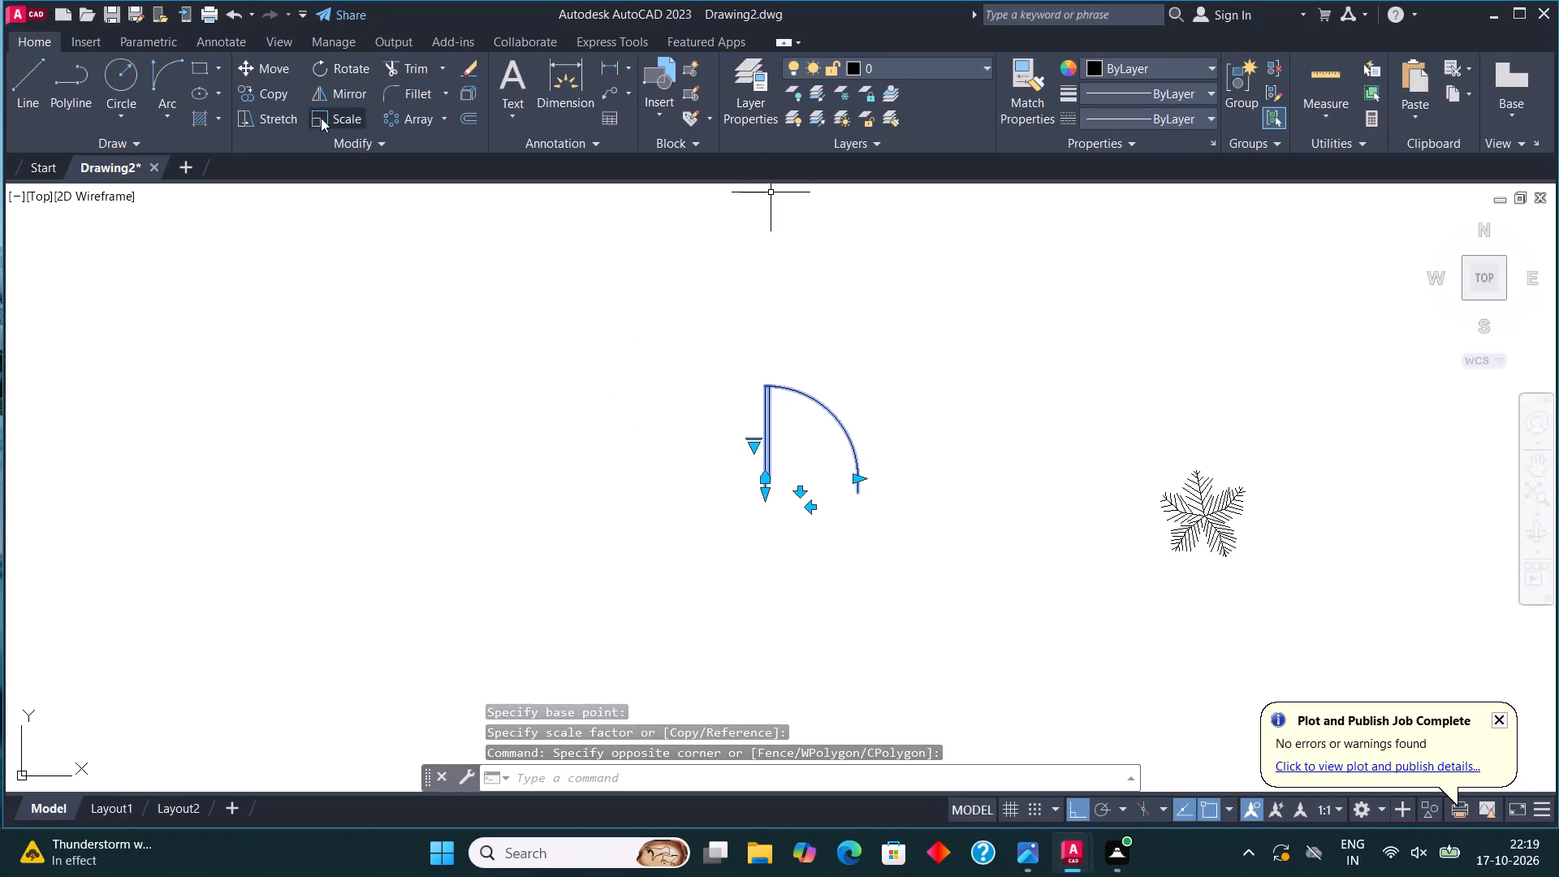
pyautogui.click(355, 94)
pyautogui.click(896, 470)
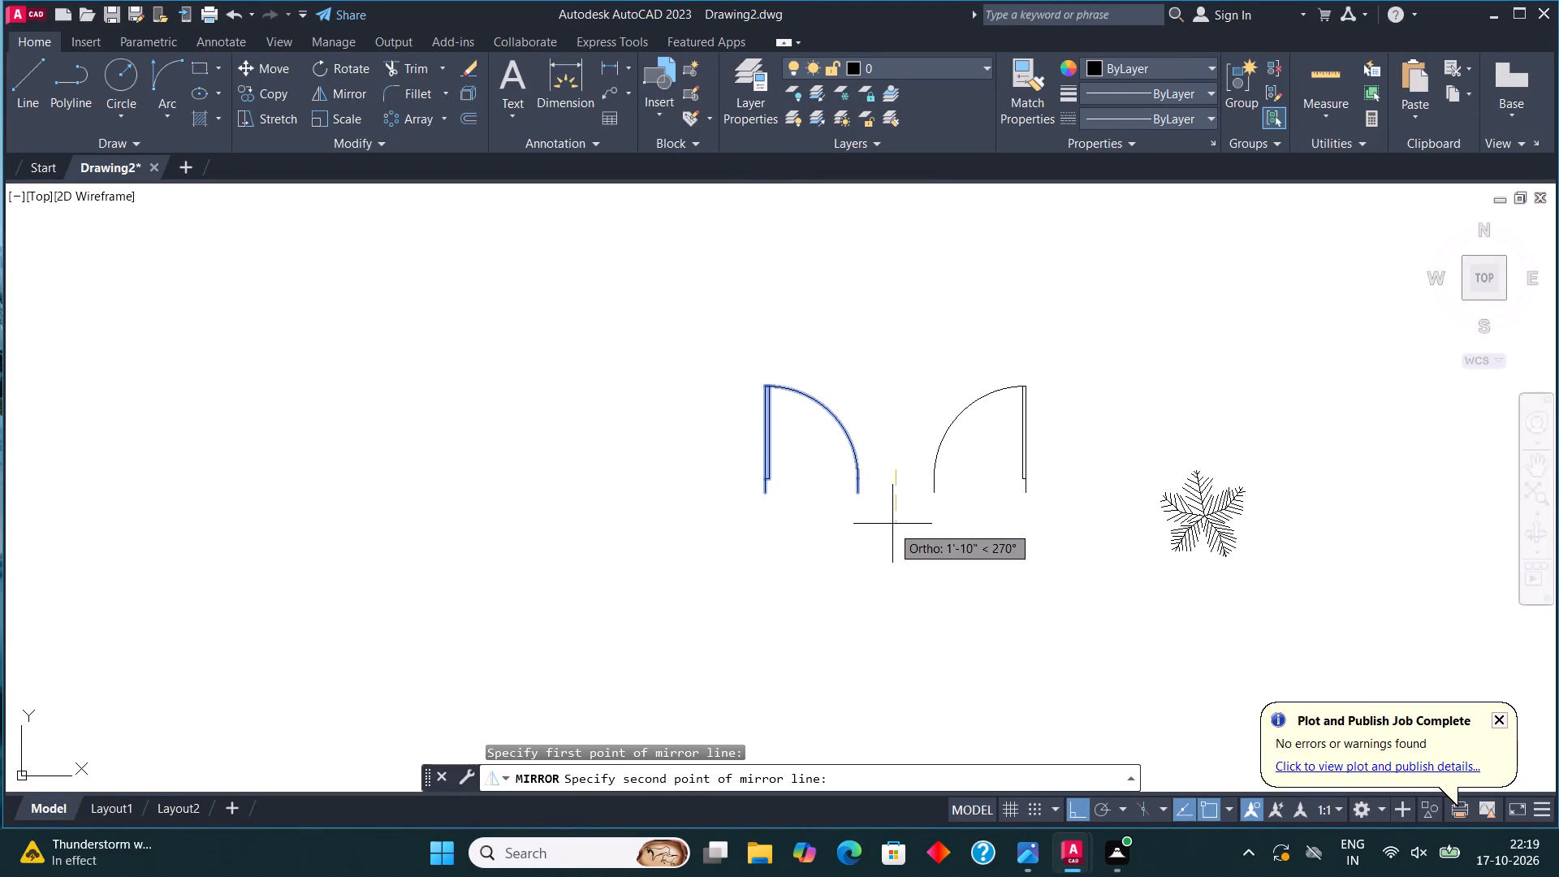
pyautogui.click(881, 538)
pyautogui.click(759, 773)
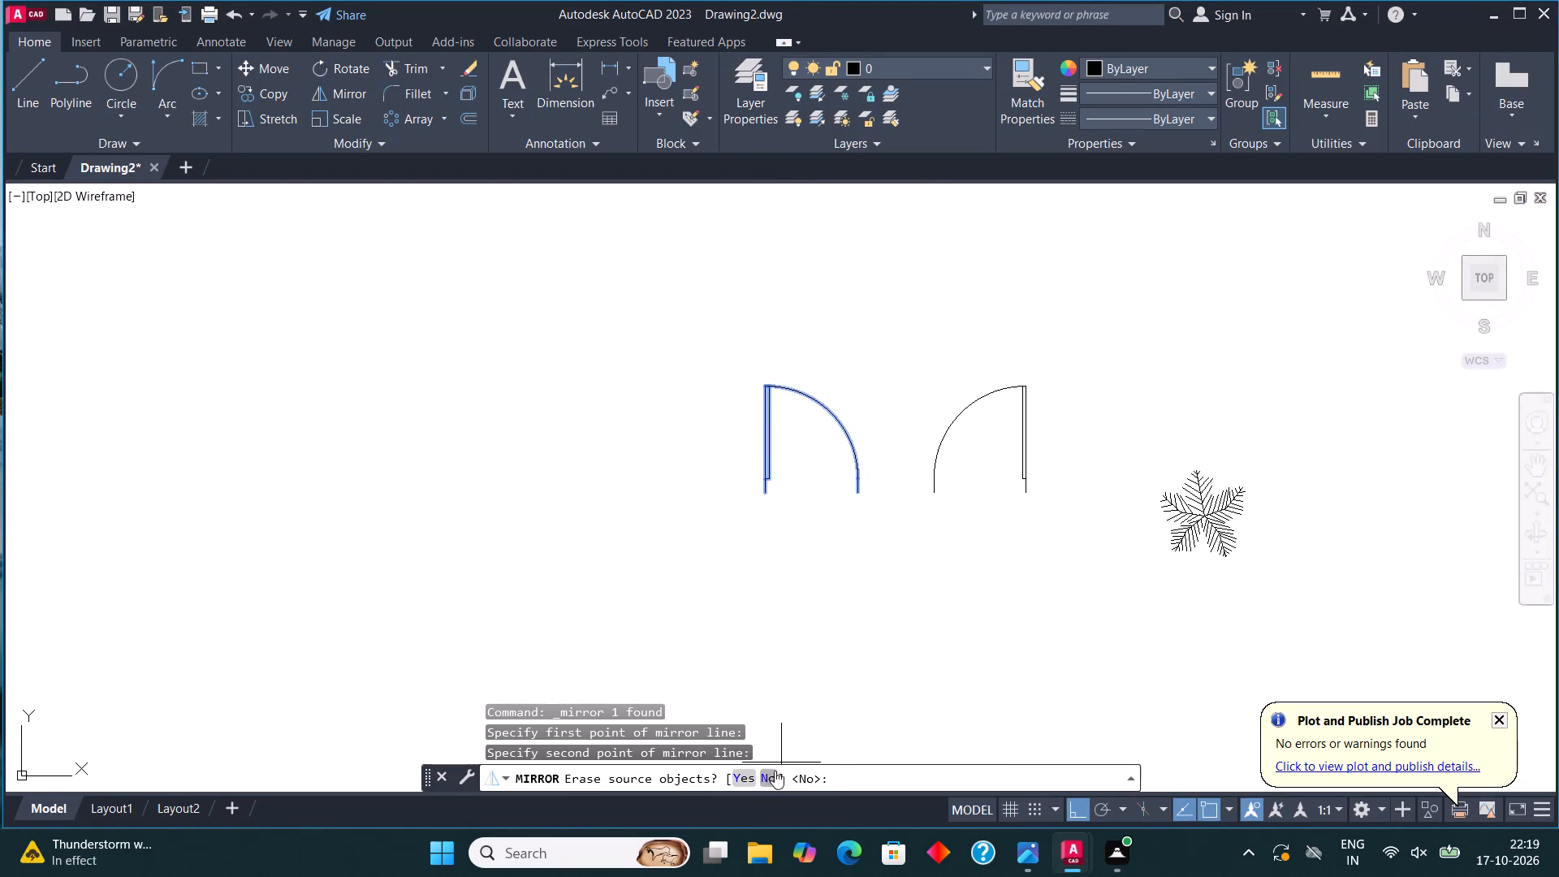
pyautogui.click(771, 777)
# Mirror the pair of doors downward across a horizontal line below them, keeping the source doors.
pyautogui.click(948, 510)
pyautogui.click(797, 437)
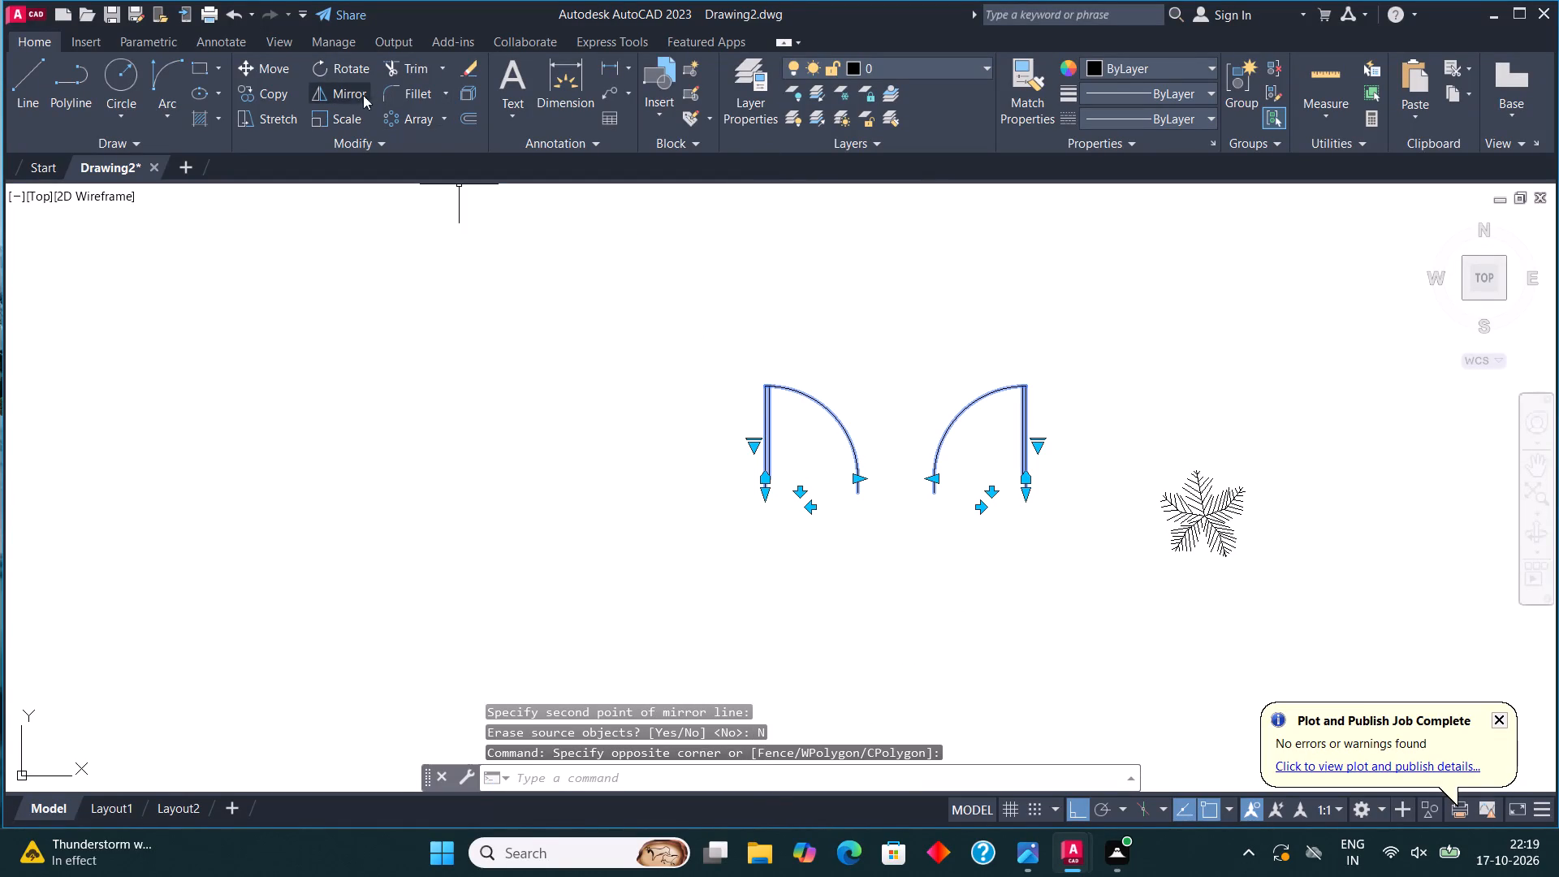
pyautogui.click(341, 97)
pyautogui.click(904, 539)
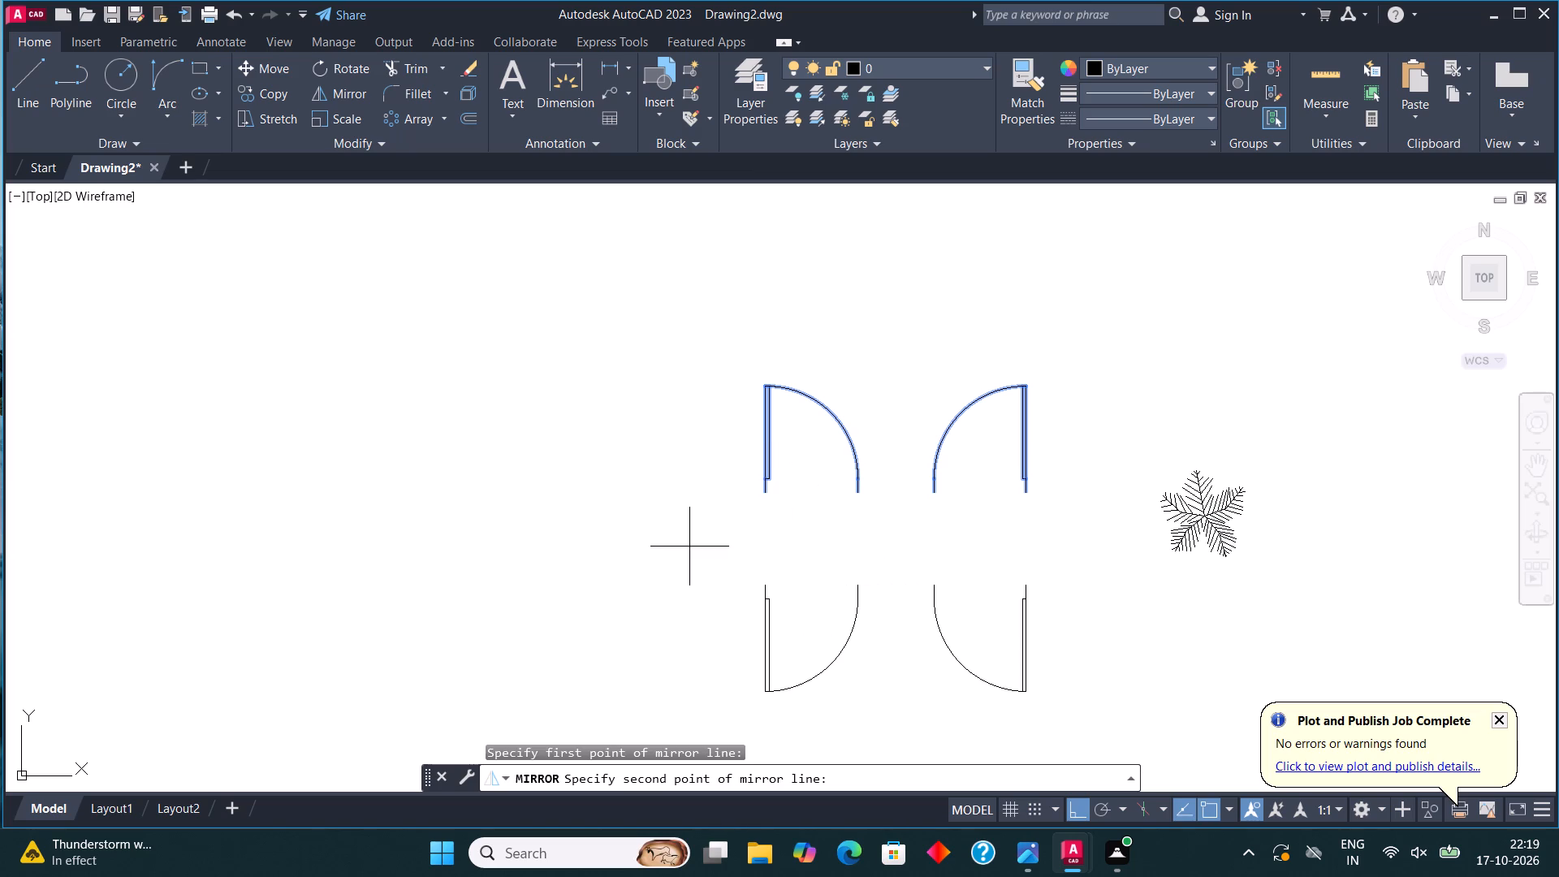
pyautogui.click(689, 547)
pyautogui.click(766, 772)
# Copy the upper-left door of the four horizontally to the left, into open space beside the group.
pyautogui.click(794, 491)
pyautogui.click(719, 437)
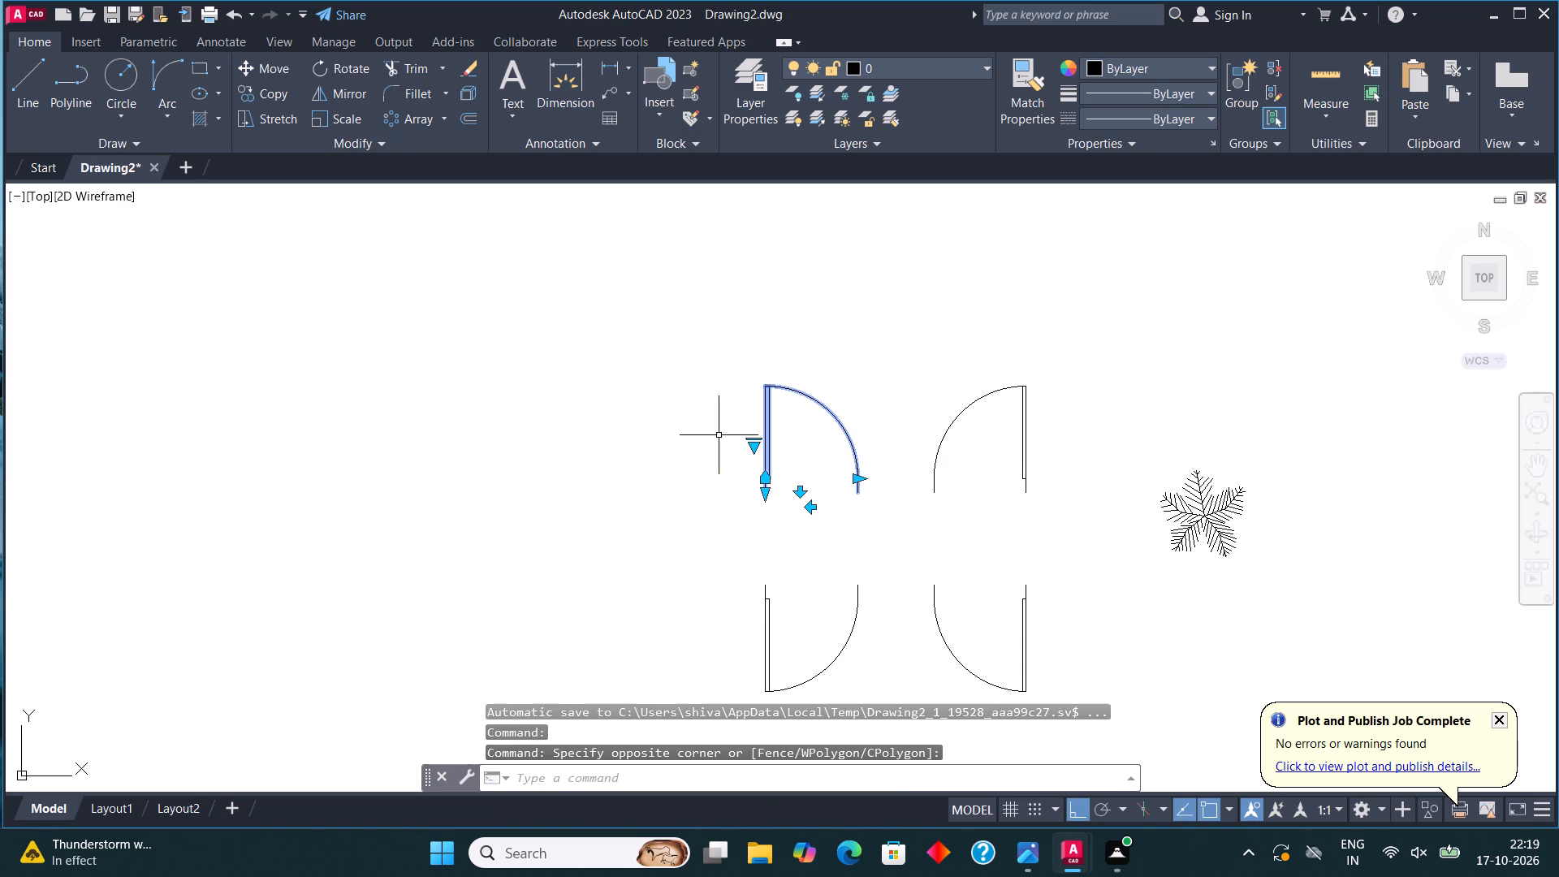
pyautogui.click(267, 88)
pyautogui.click(740, 486)
pyautogui.scroll(-2, 867, 484)
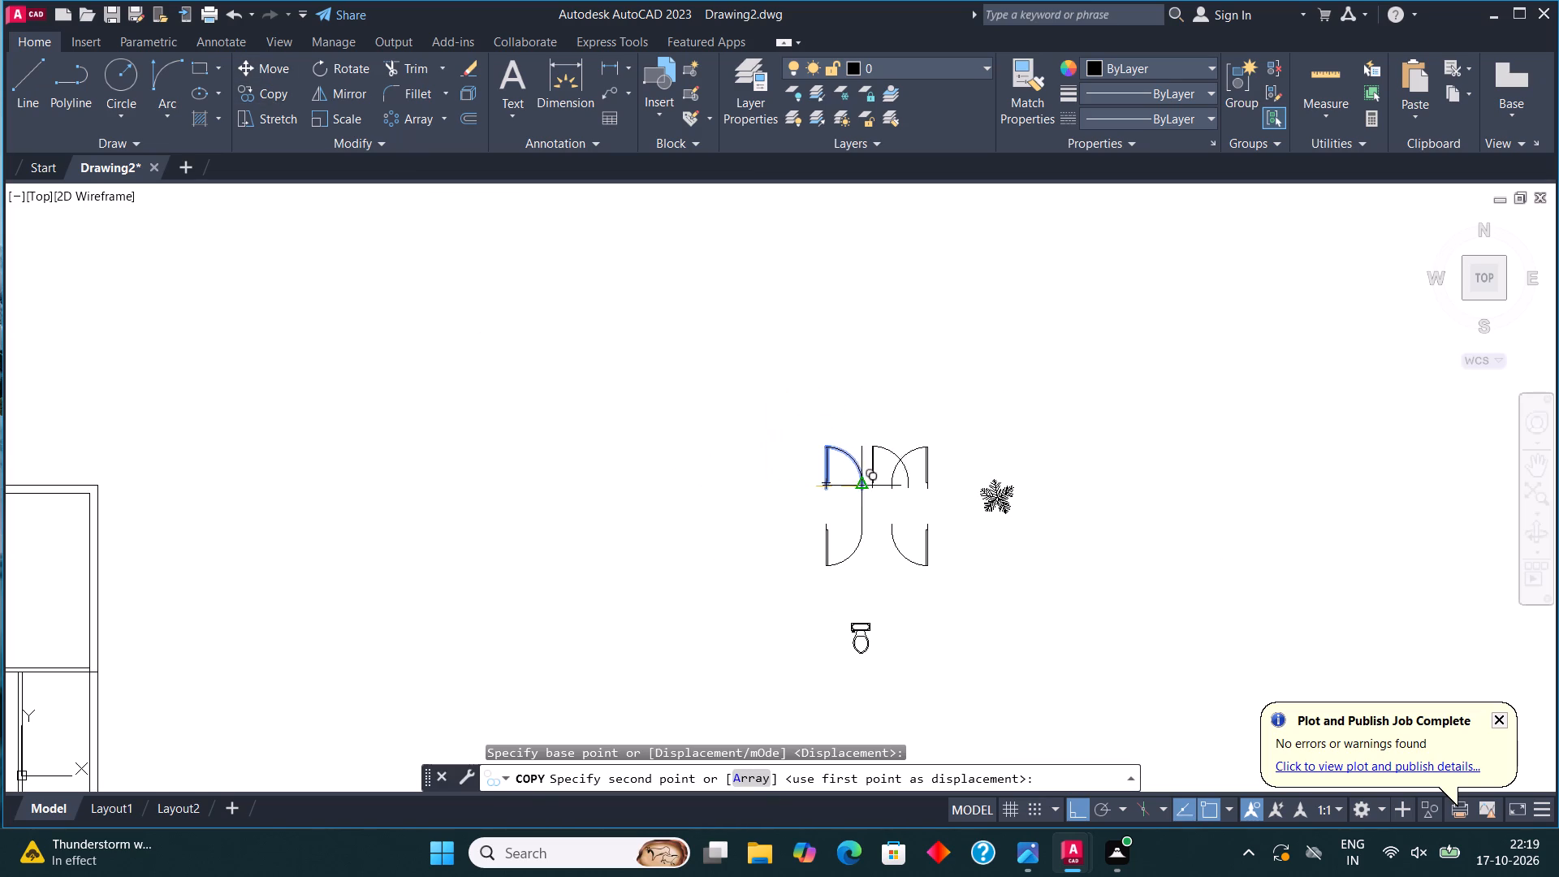
pyautogui.click(665, 469)
pyautogui.scroll(2, 665, 469)
pyautogui.press('Escape')
# Rotate the copied door 90° counterclockwise about its hinge end so the leaf lies horizontal.
pyautogui.click(707, 540)
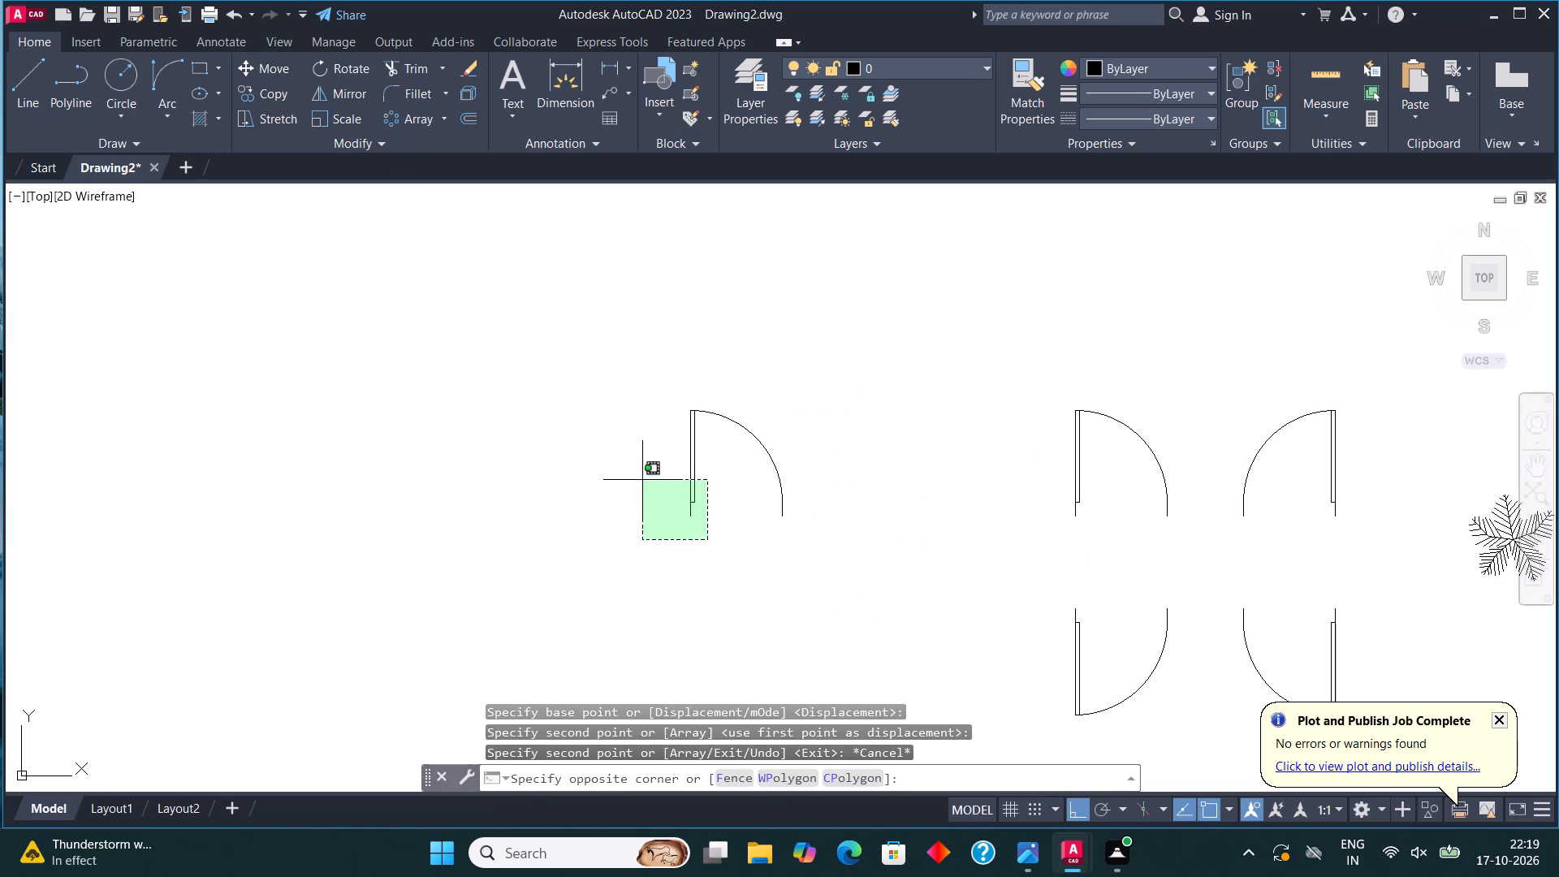
pyautogui.click(641, 480)
pyautogui.click(348, 68)
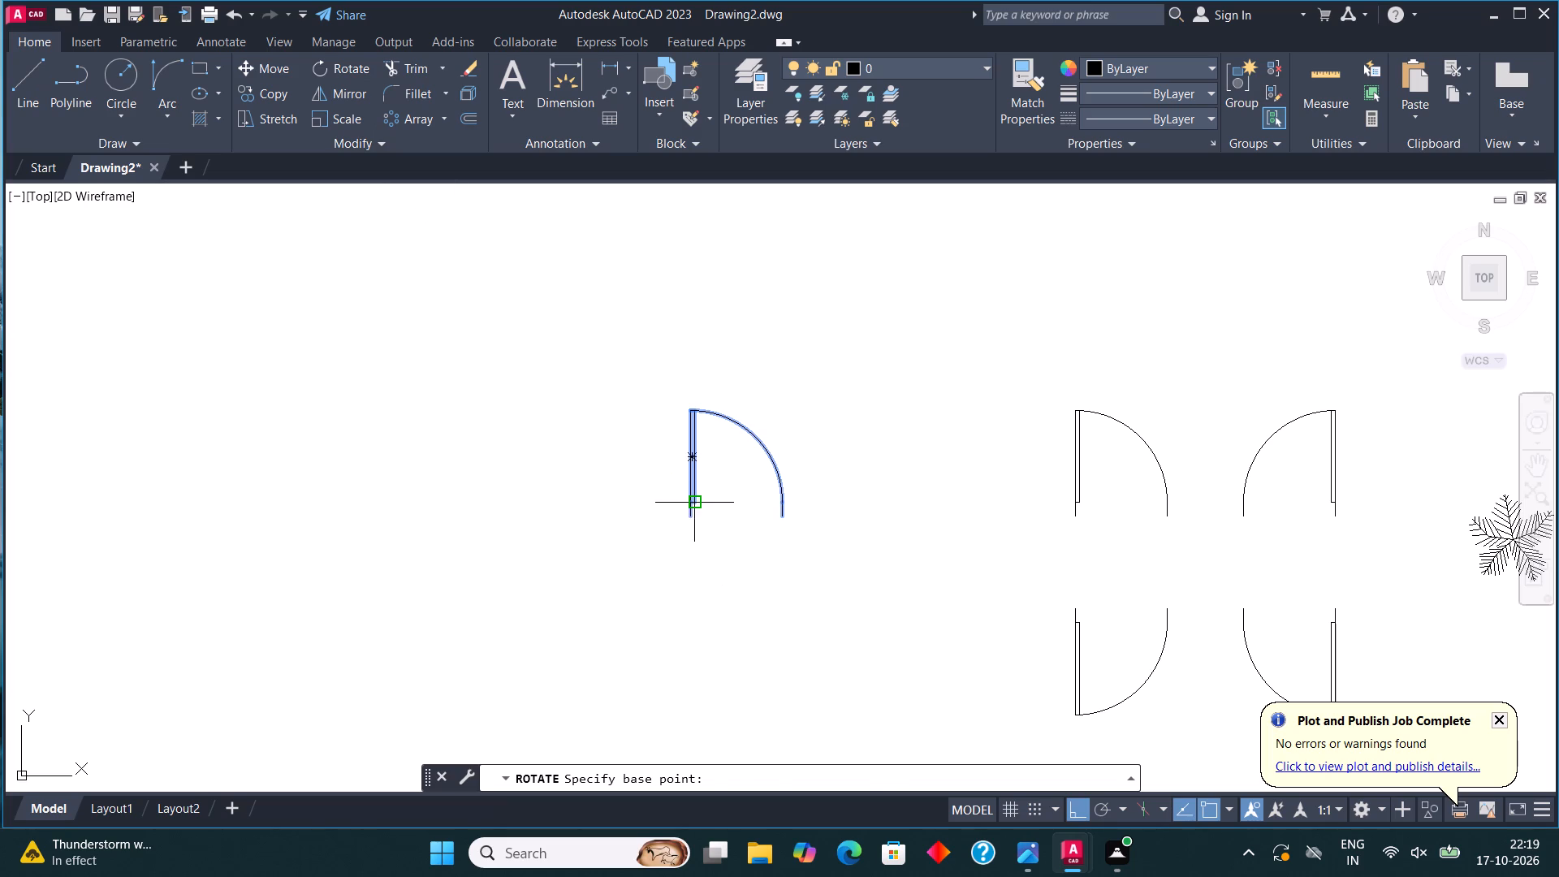
pyautogui.click(695, 499)
pyautogui.click(730, 317)
# Mirror the rotated door upward across a horizontal line above it, keeping the source door.
pyautogui.click(699, 477)
pyautogui.click(638, 370)
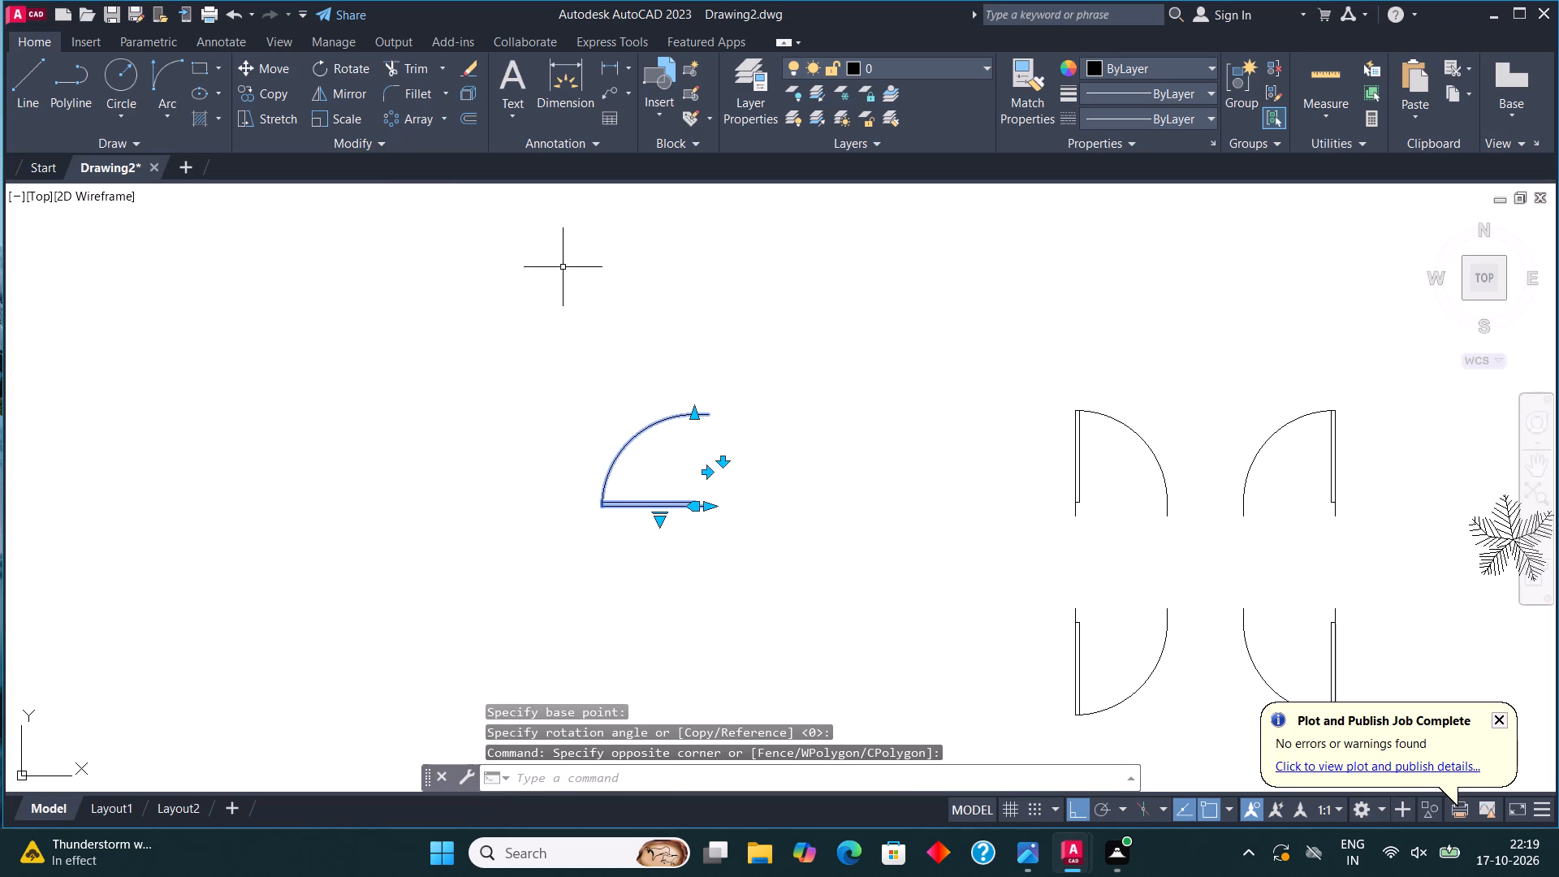
pyautogui.click(339, 89)
pyautogui.click(676, 373)
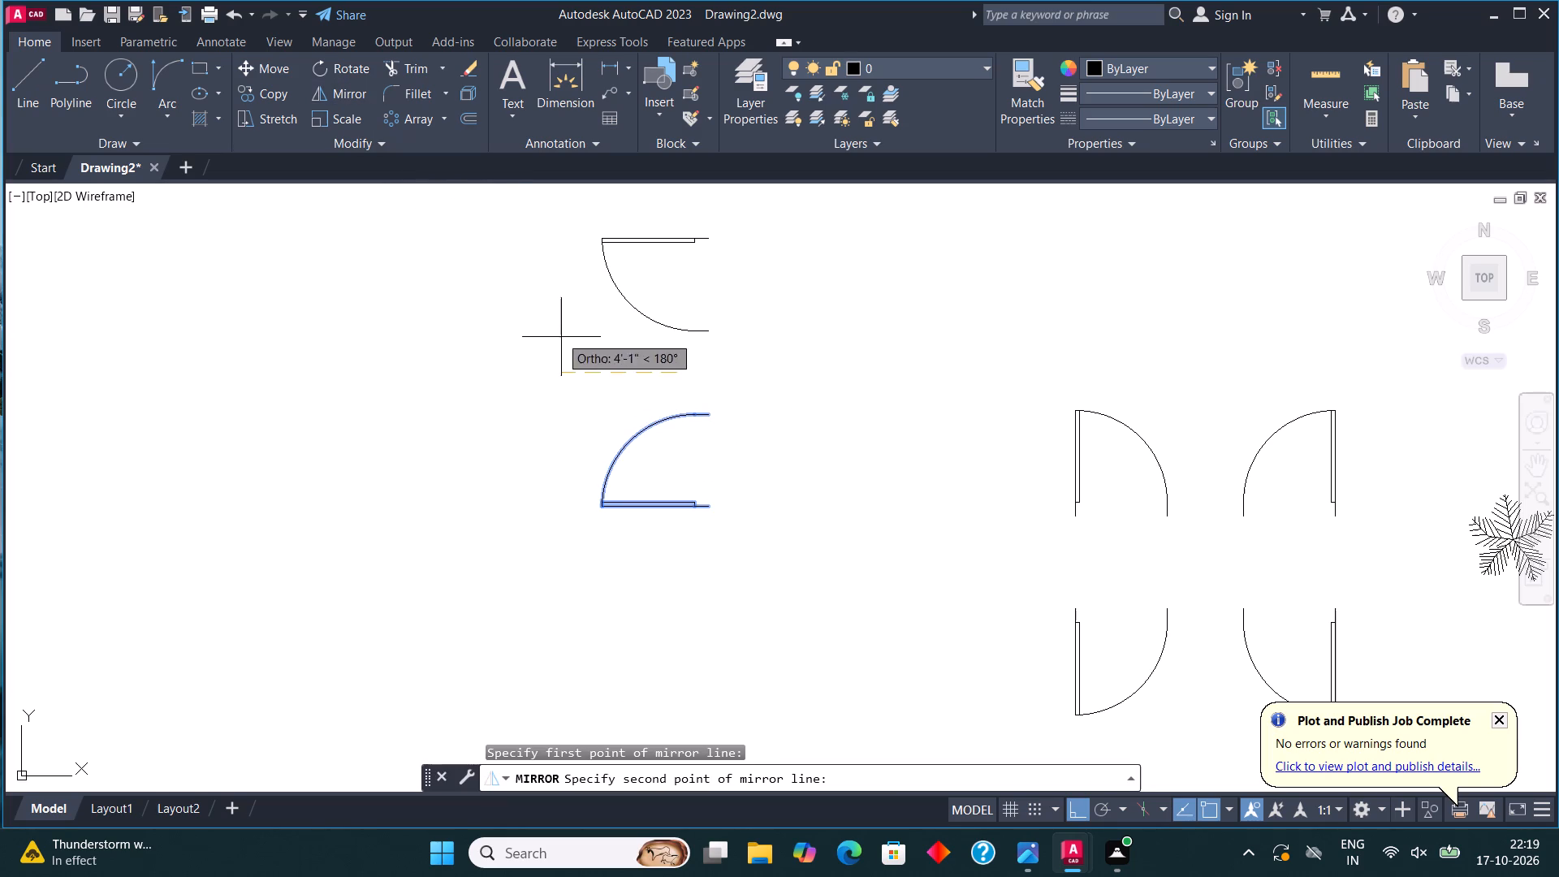
pyautogui.click(558, 335)
pyautogui.click(769, 780)
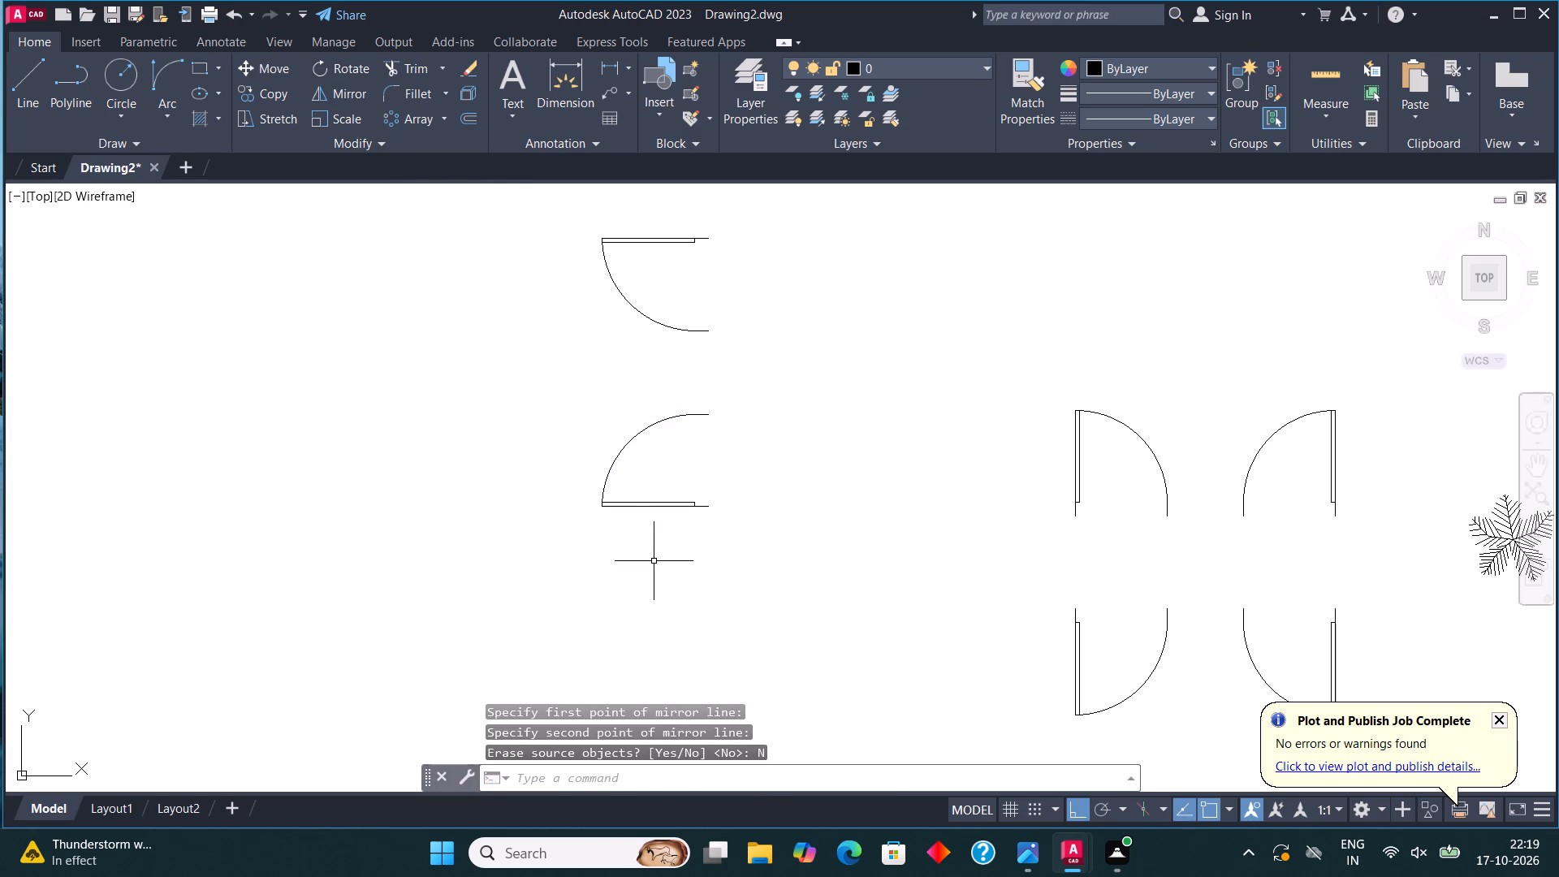
# Mirror the two horizontal-leaf doors to the right across a vertical line, keeping the source doors.
pyautogui.click(652, 556)
pyautogui.click(607, 261)
pyautogui.click(343, 92)
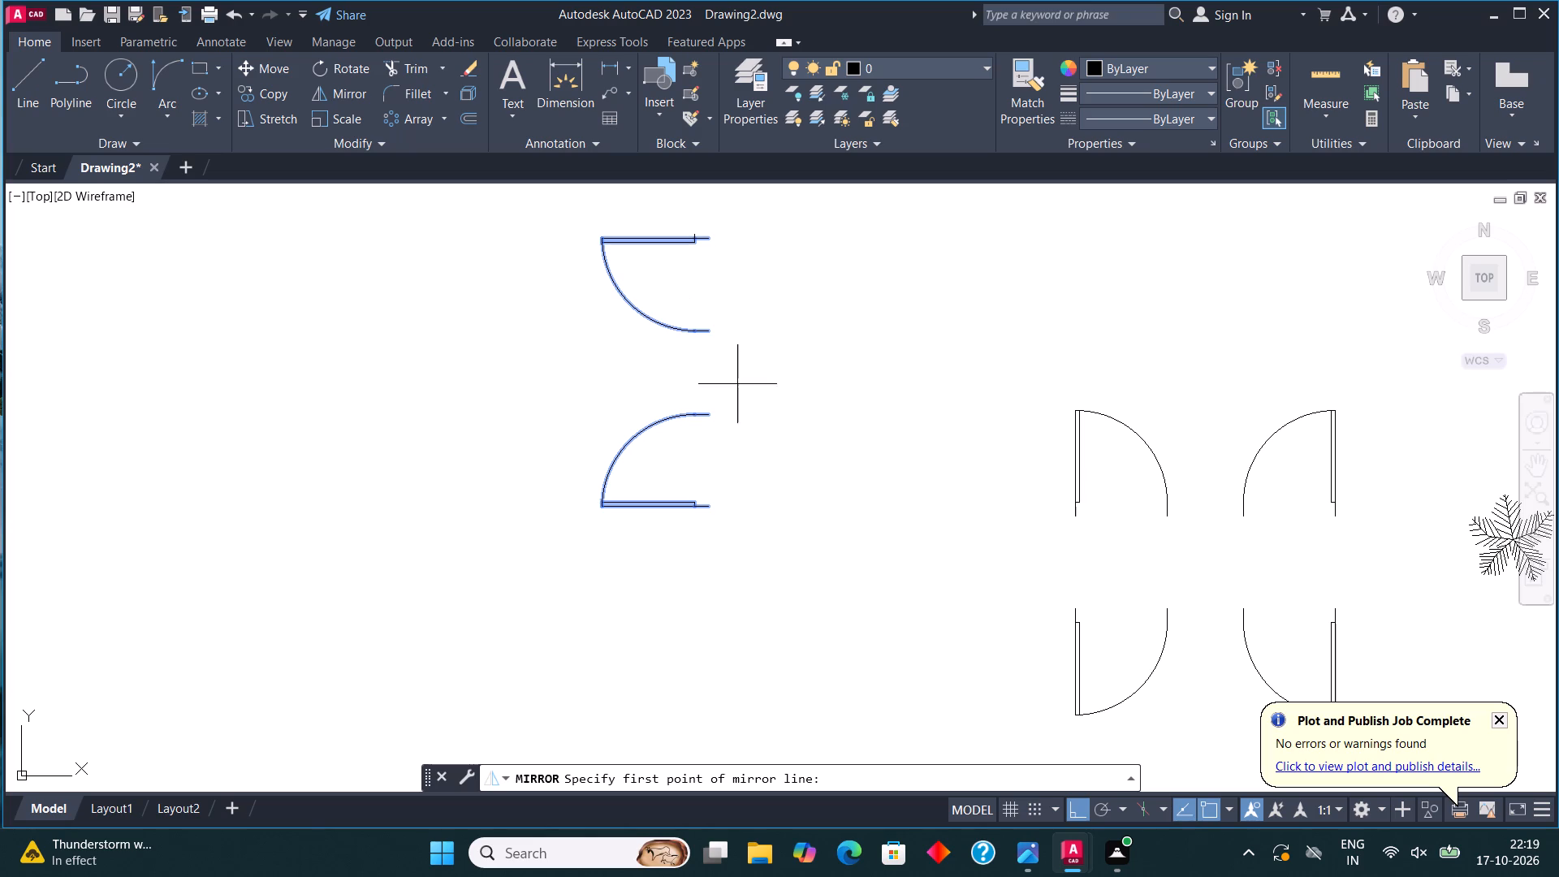
pyautogui.click(740, 378)
pyautogui.click(775, 546)
pyautogui.click(769, 793)
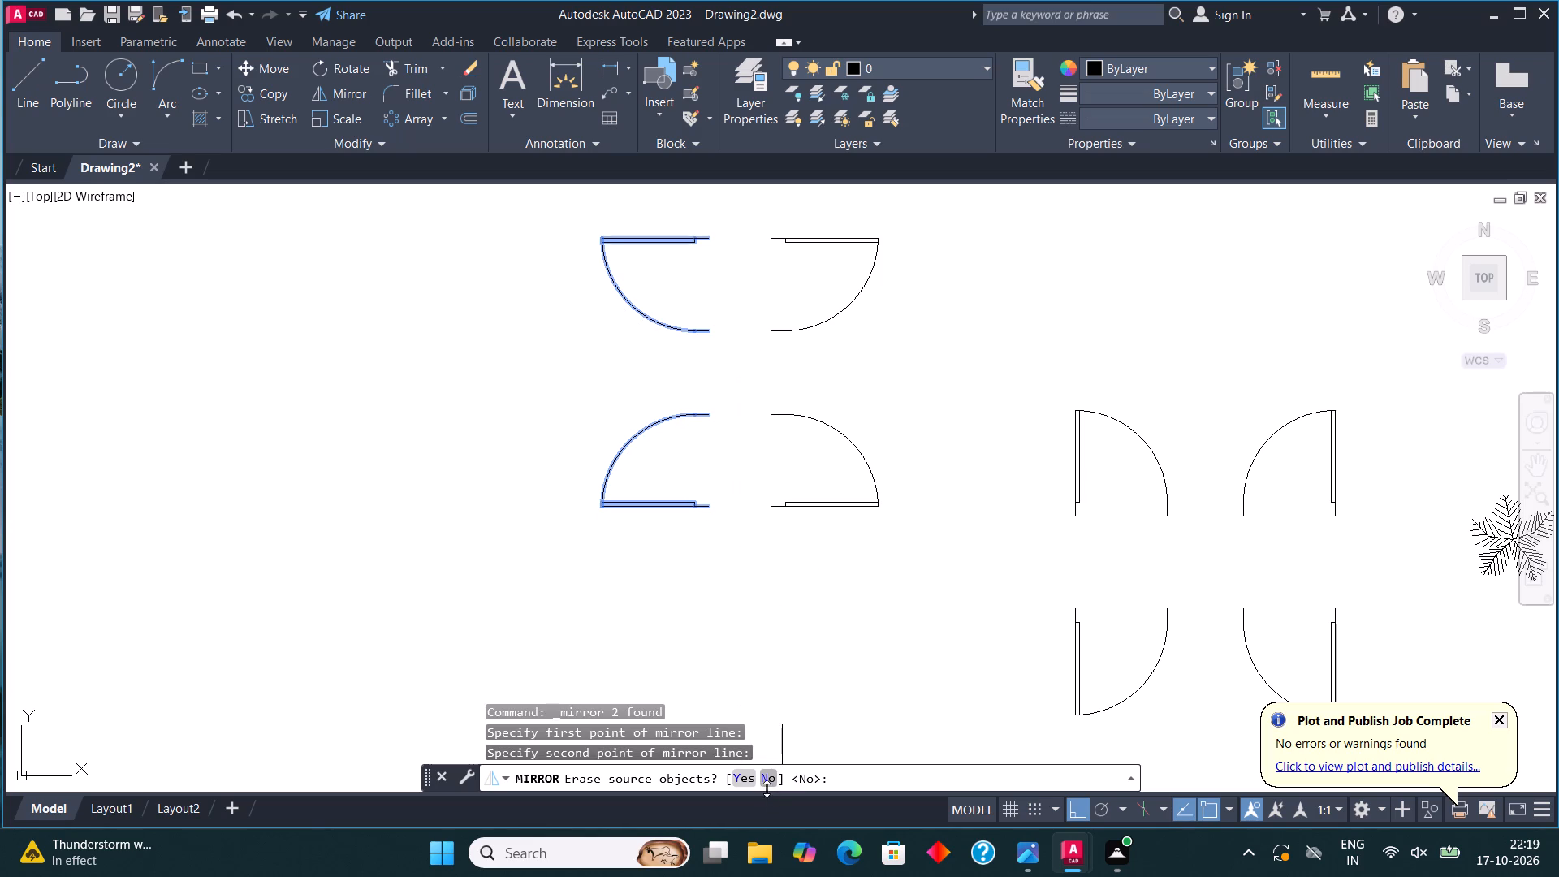
pyautogui.click(767, 779)
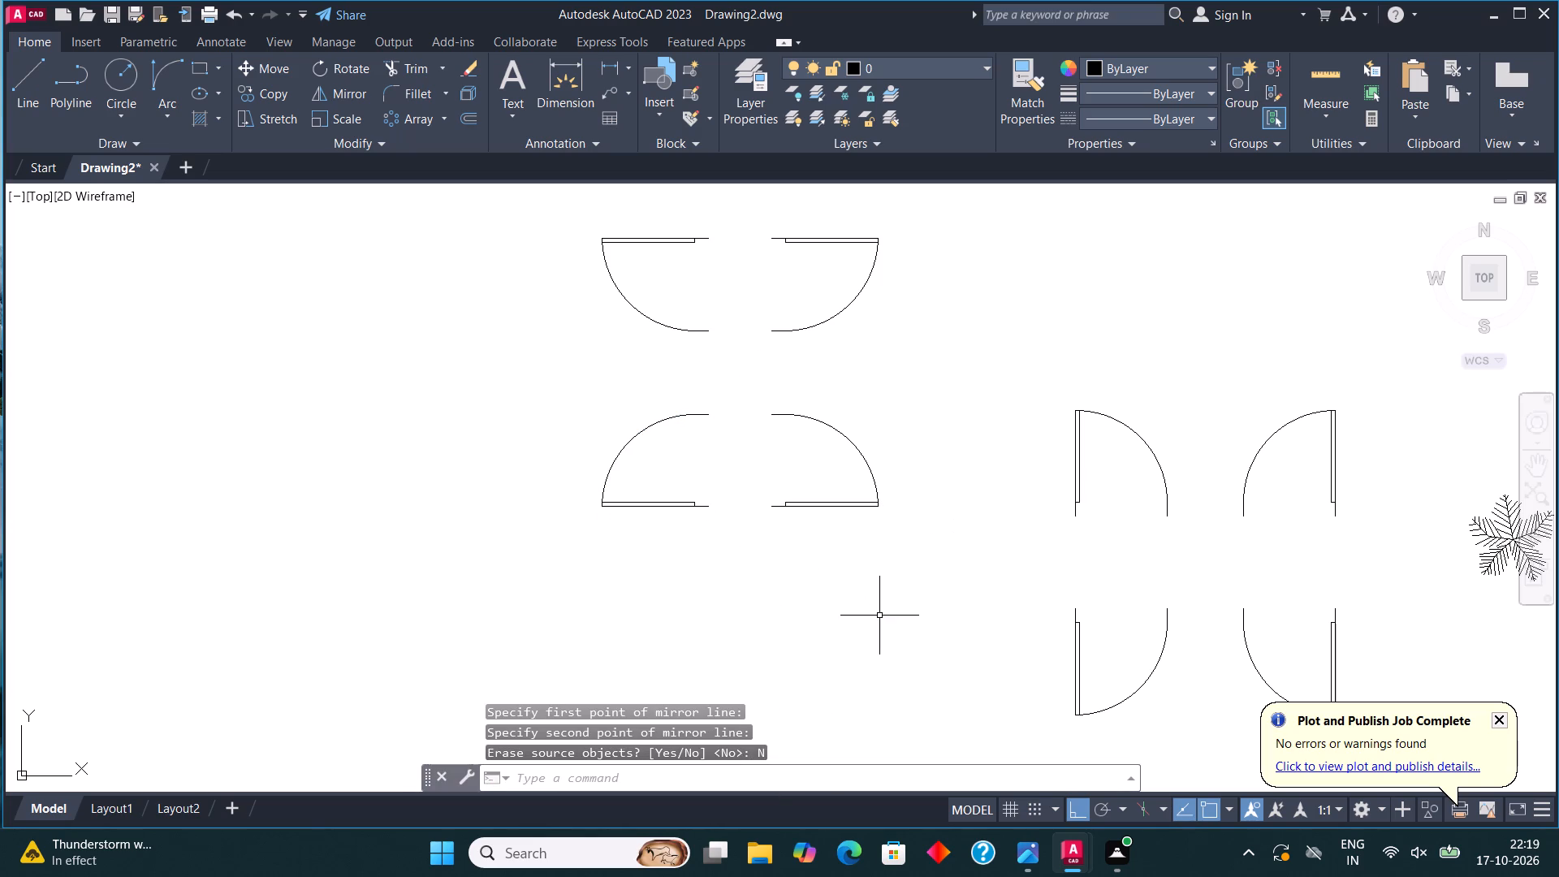
# Copy the lower-left horizontal-leaf door into the plan's upper-left room, at its lower-right corner, with Ortho off.
pyautogui.scroll(-2, 879, 616)
pyautogui.scroll(2, 827, 620)
pyautogui.click(737, 426)
pyautogui.click(672, 530)
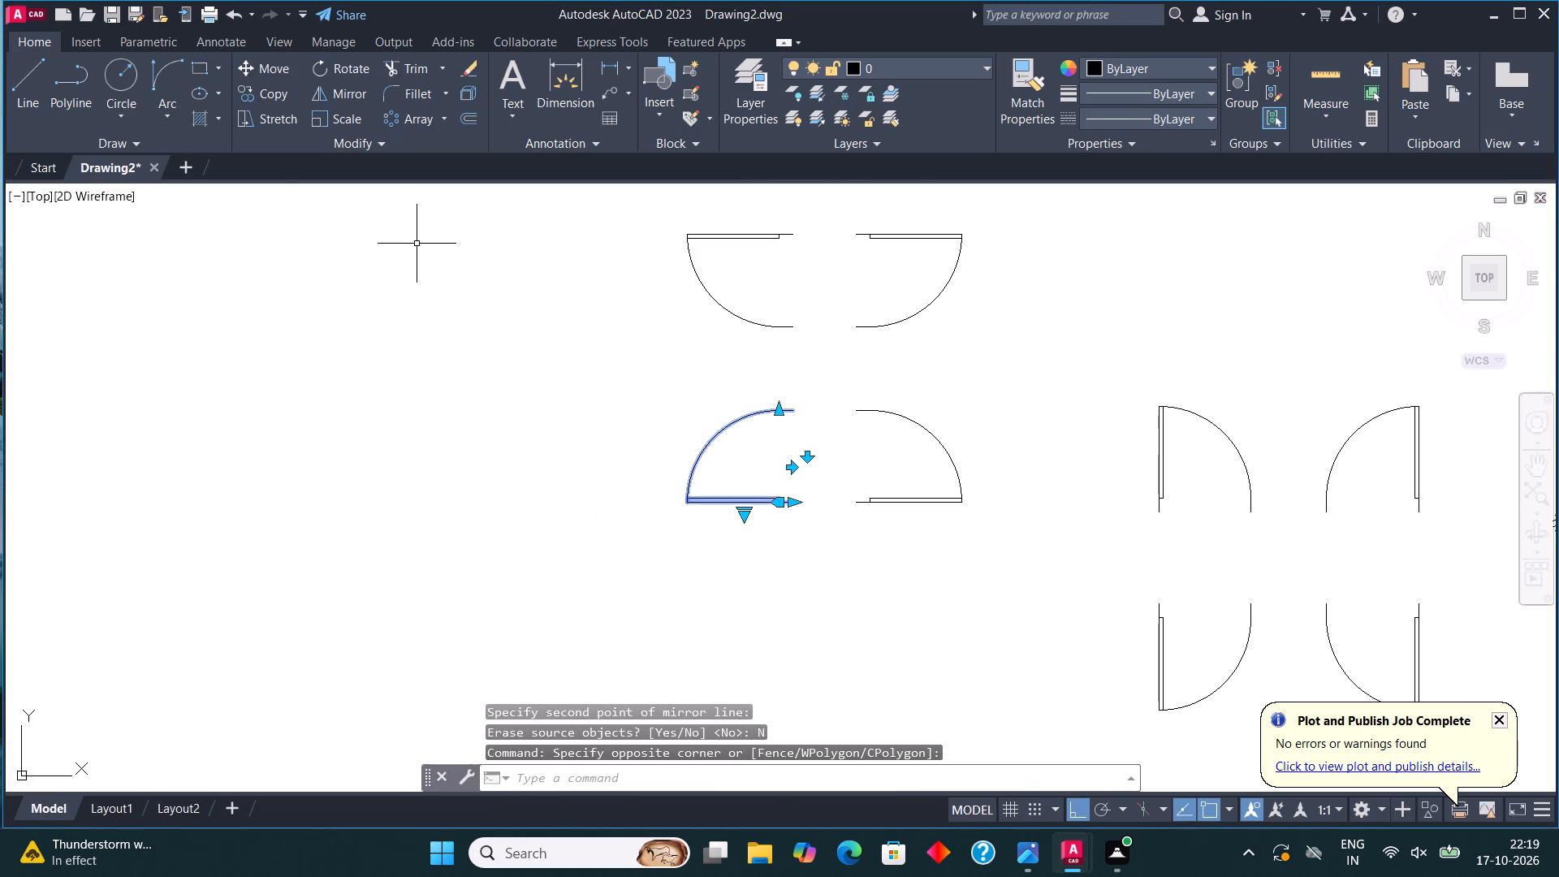
pyautogui.click(266, 97)
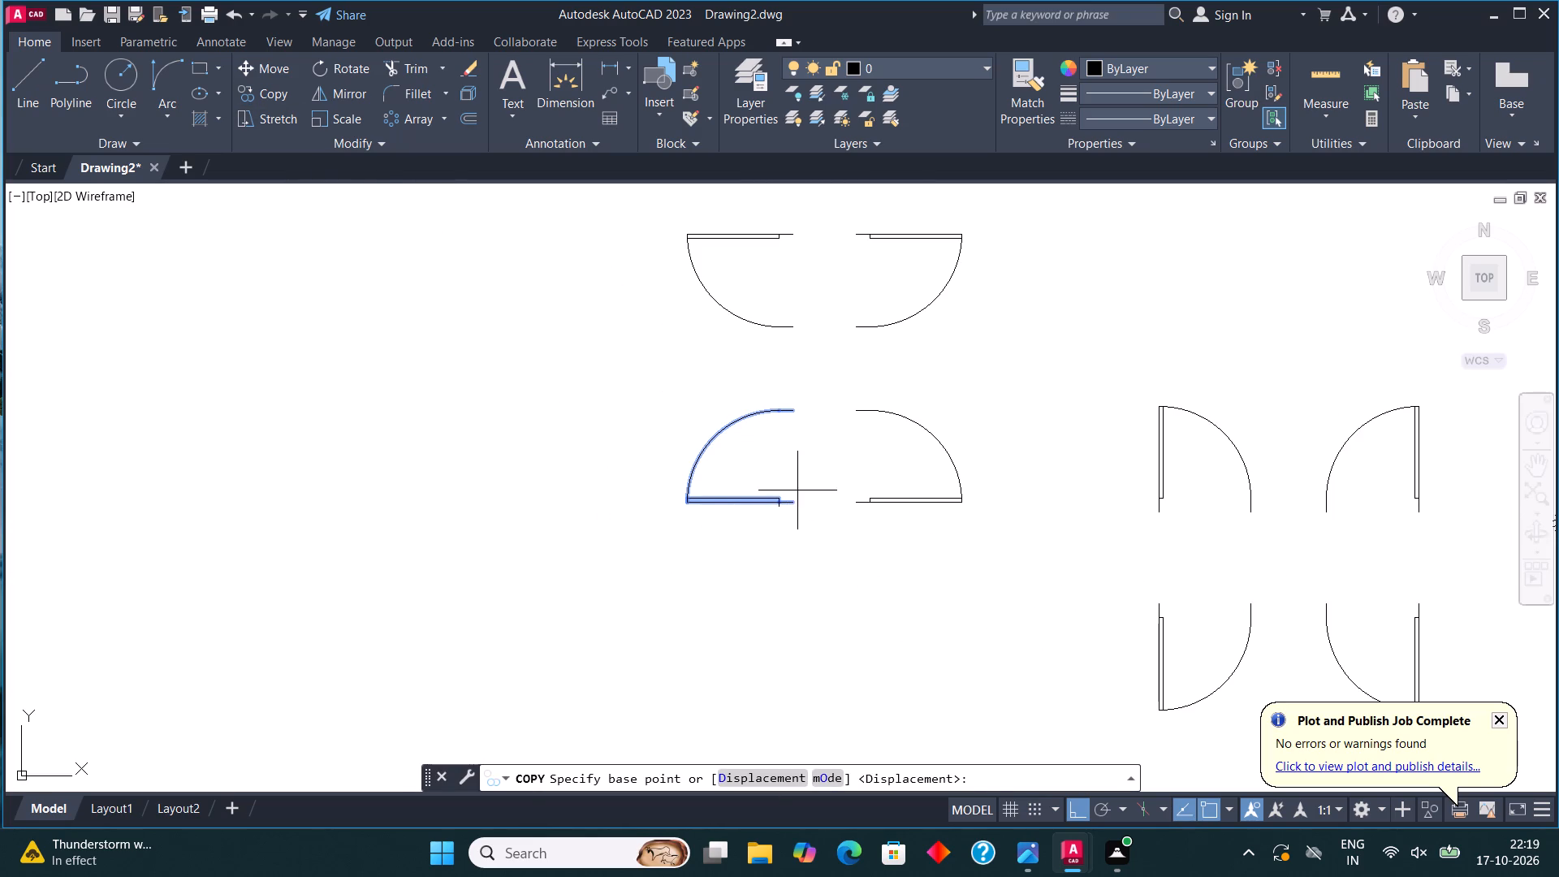
pyautogui.click(798, 503)
pyautogui.press('F8')
pyautogui.scroll(-1, 934, 462)
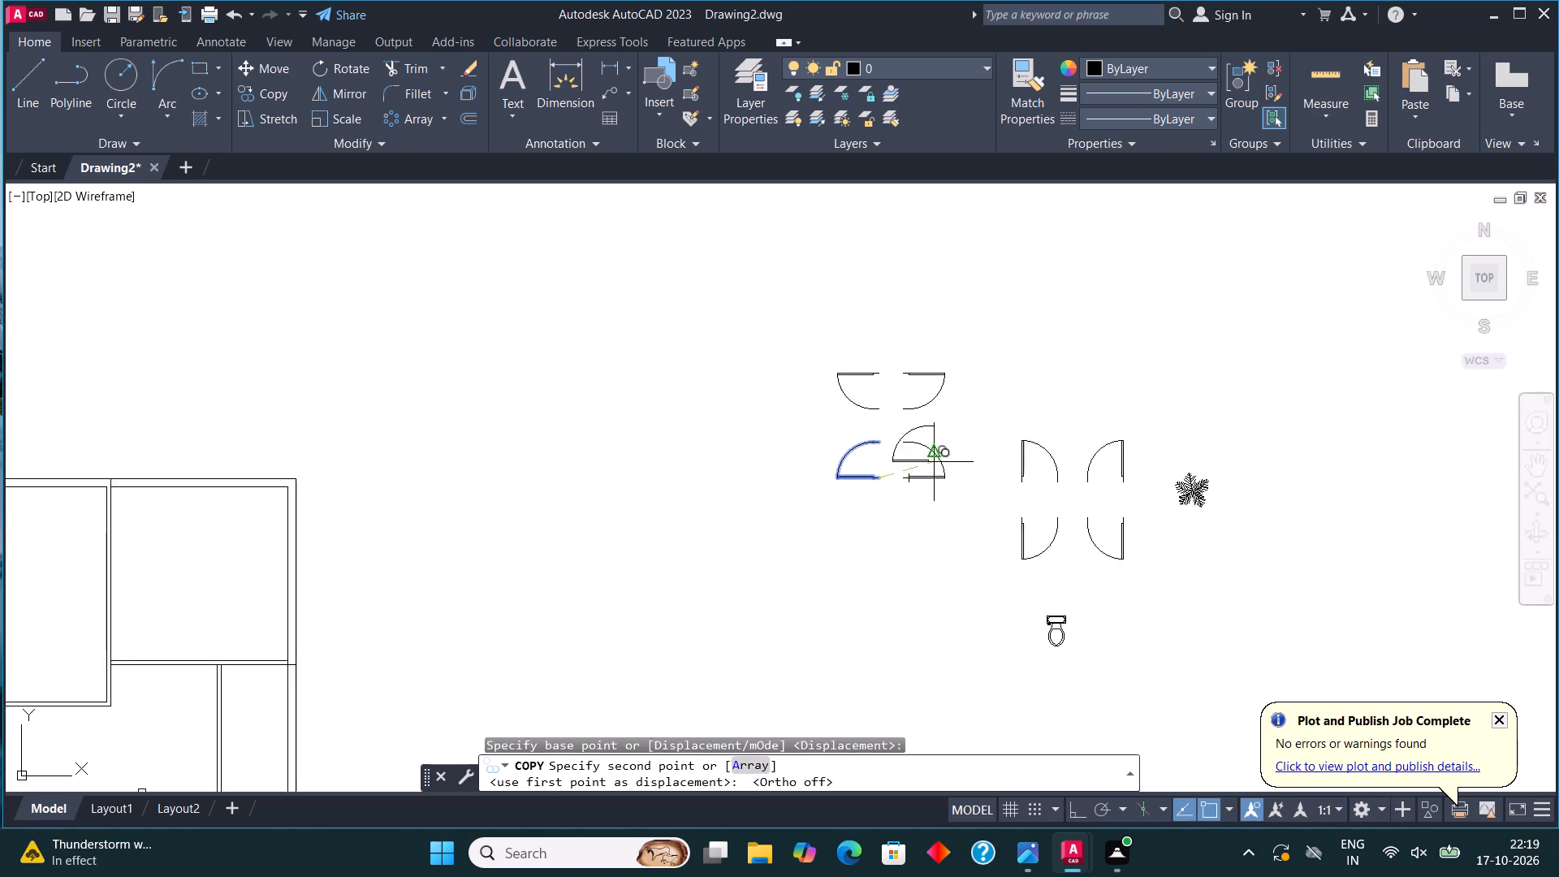
pyautogui.scroll(-2, 934, 462)
pyautogui.moveTo(836, 559); pyautogui.dragTo(978, 527, button='middle')
pyautogui.scroll(1, 527, 585)
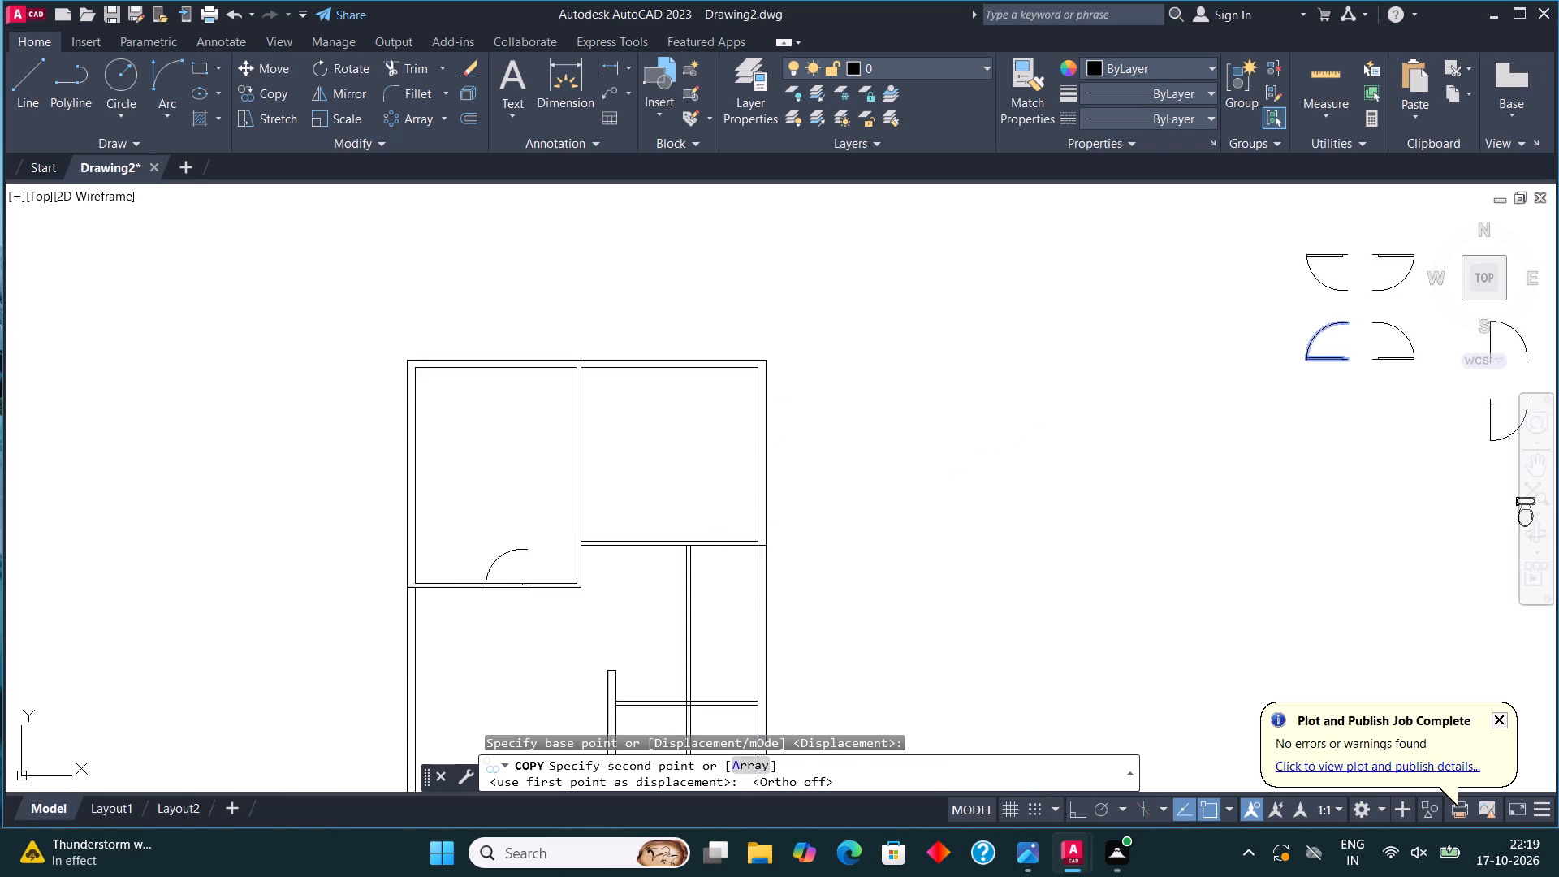
pyautogui.scroll(3, 527, 585)
pyautogui.moveTo(700, 548); pyautogui.dragTo(706, 587, button='middle')
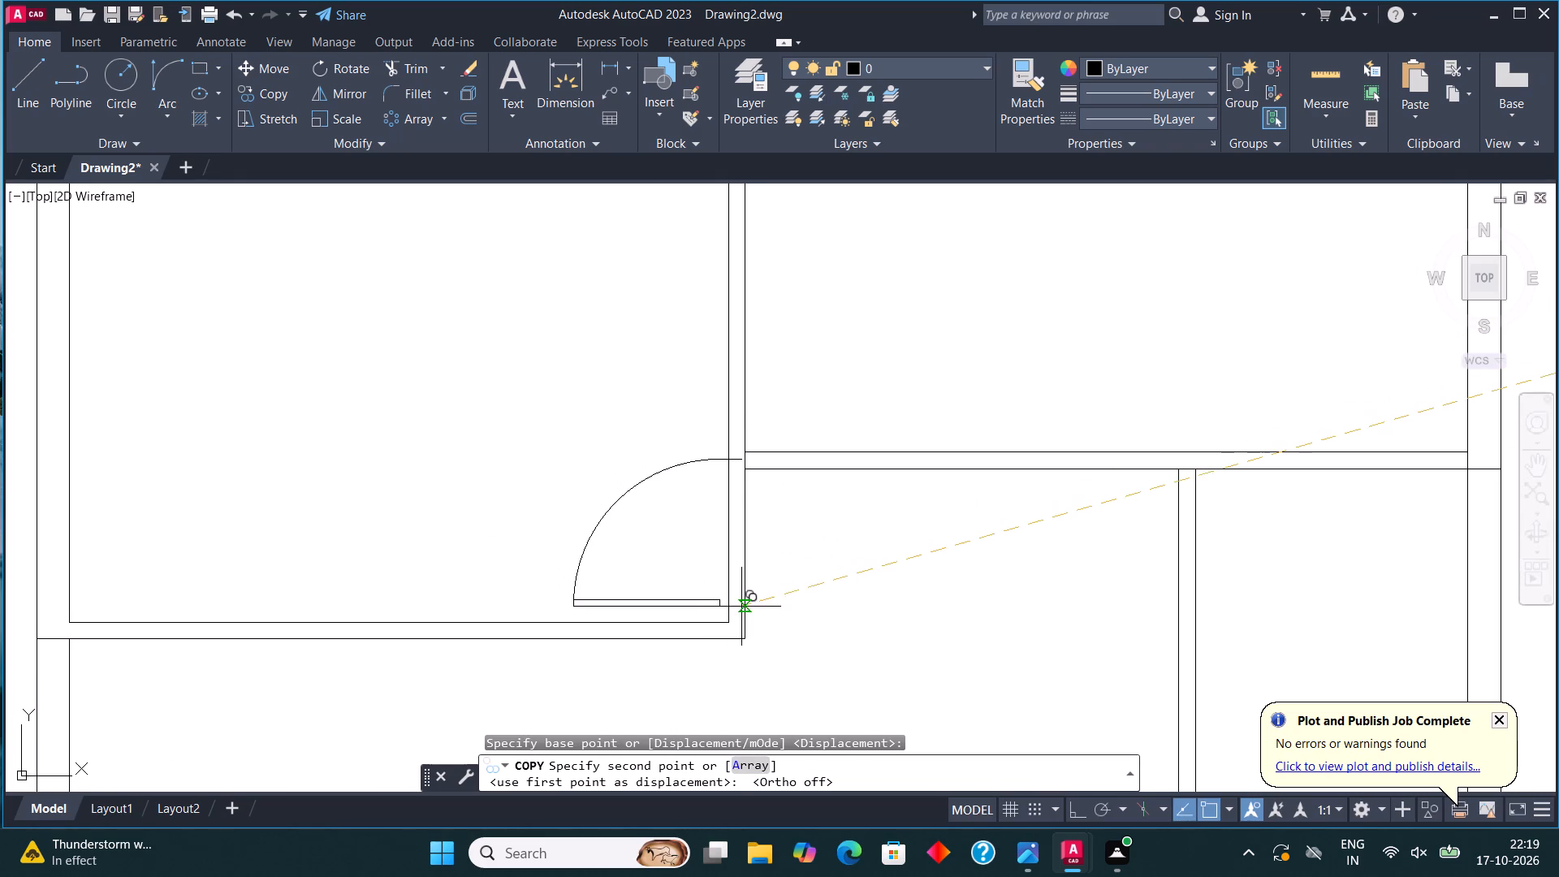
pyautogui.click(745, 619)
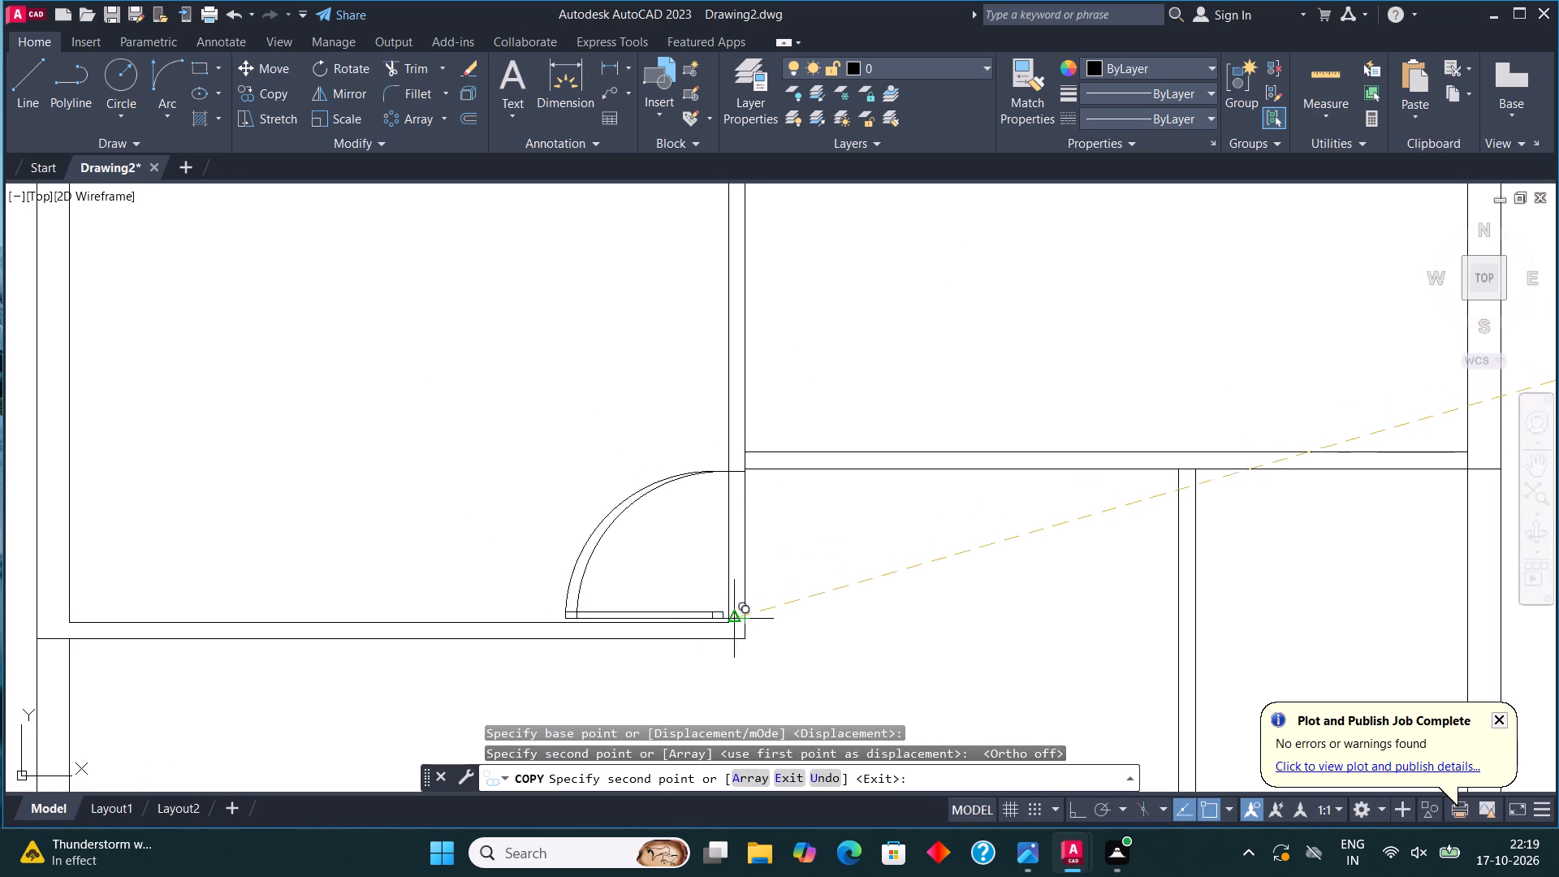
pyautogui.scroll(-3, 684, 558)
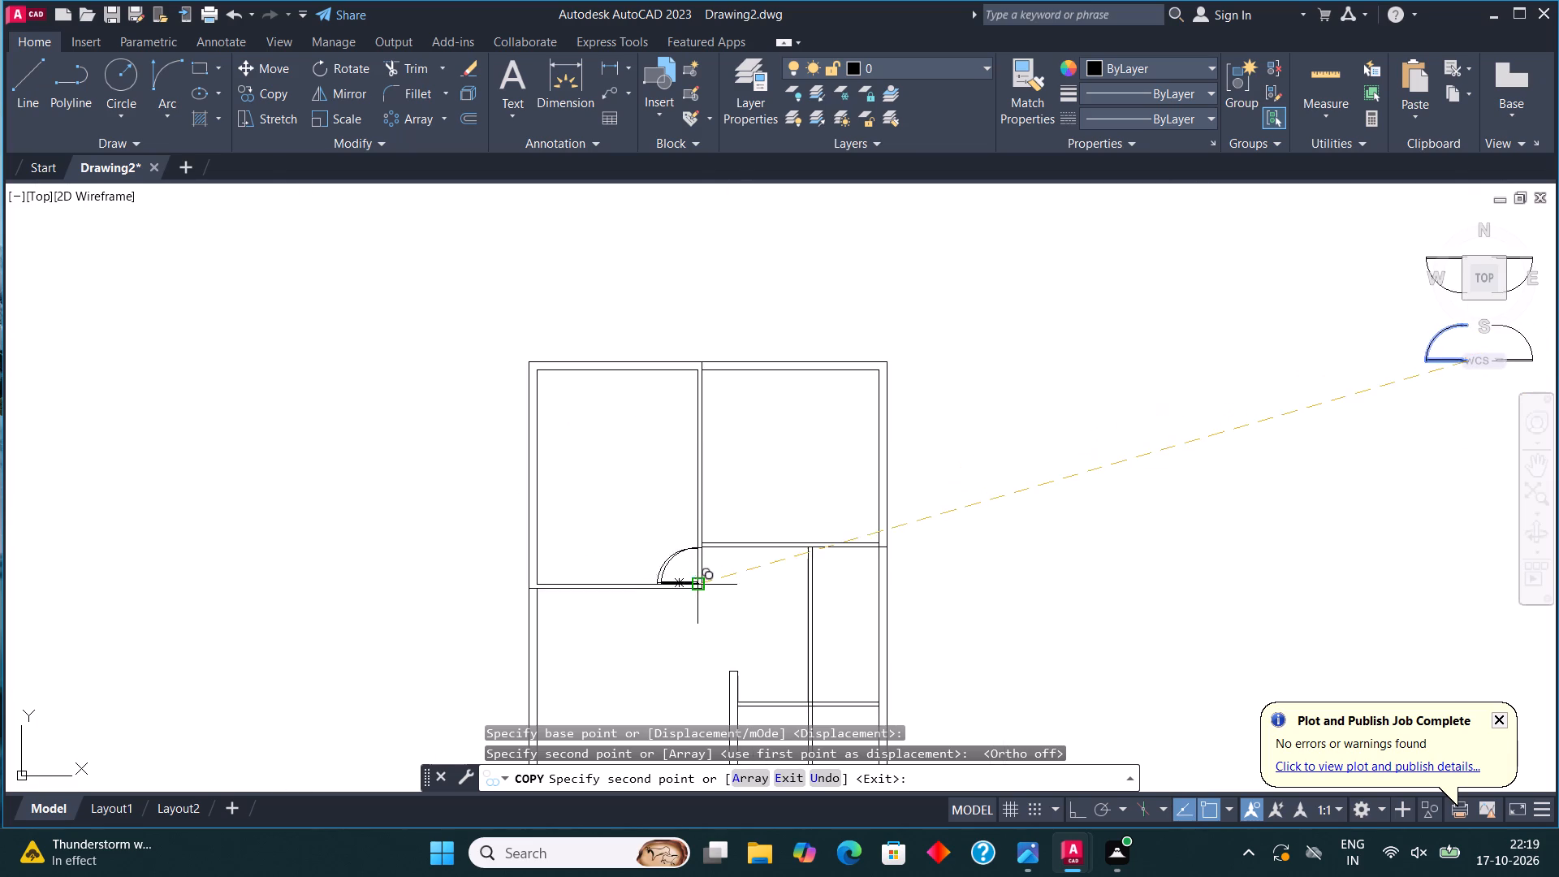
pyautogui.scroll(-1, 697, 590)
pyautogui.press('Escape')
# Copy the upper-left vertical-leaf door into the plan's upper-right room, with its hinge at the room's lower-left corner.
pyautogui.scroll(3, 1276, 444)
pyautogui.click(1276, 443)
pyautogui.click(1240, 419)
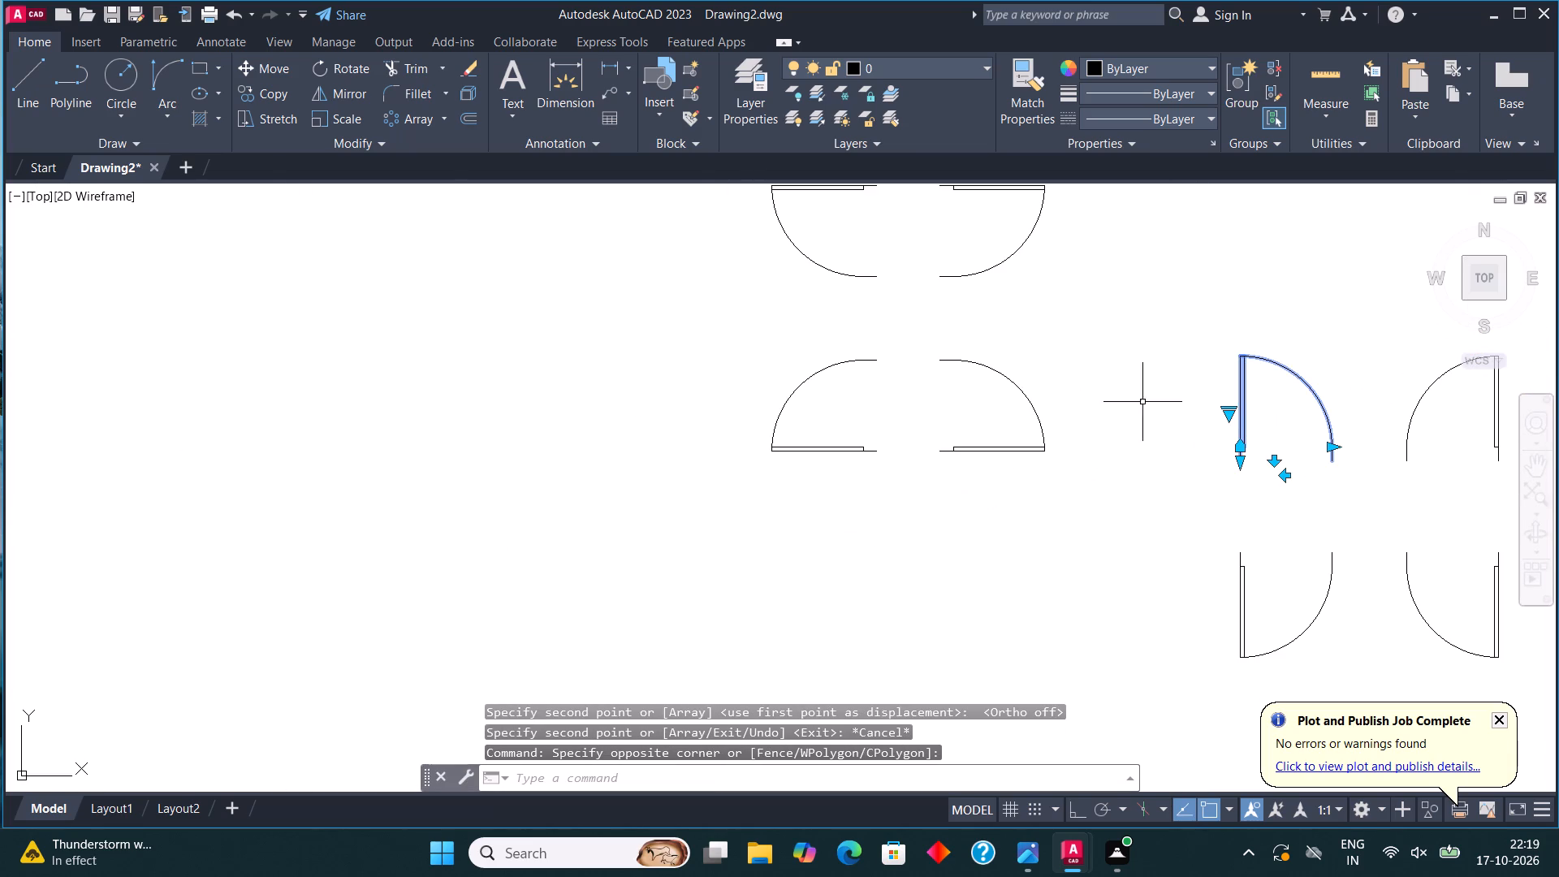
pyautogui.click(267, 90)
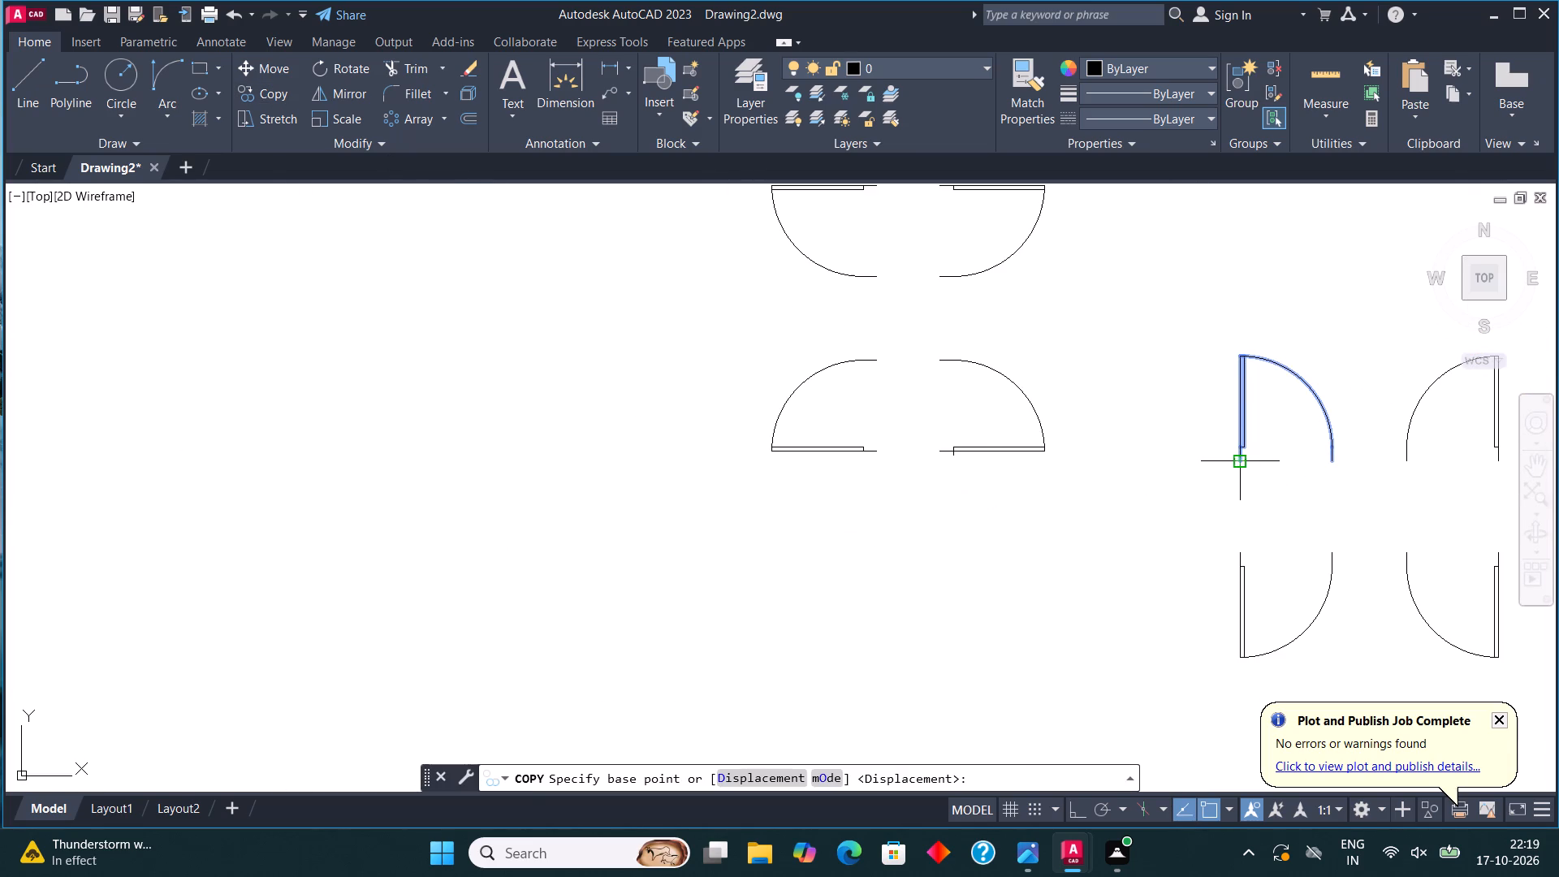
pyautogui.click(1237, 465)
pyautogui.scroll(-2, 896, 586)
pyautogui.moveTo(732, 638); pyautogui.dragTo(1043, 507, button='middle')
pyautogui.scroll(1, 463, 586)
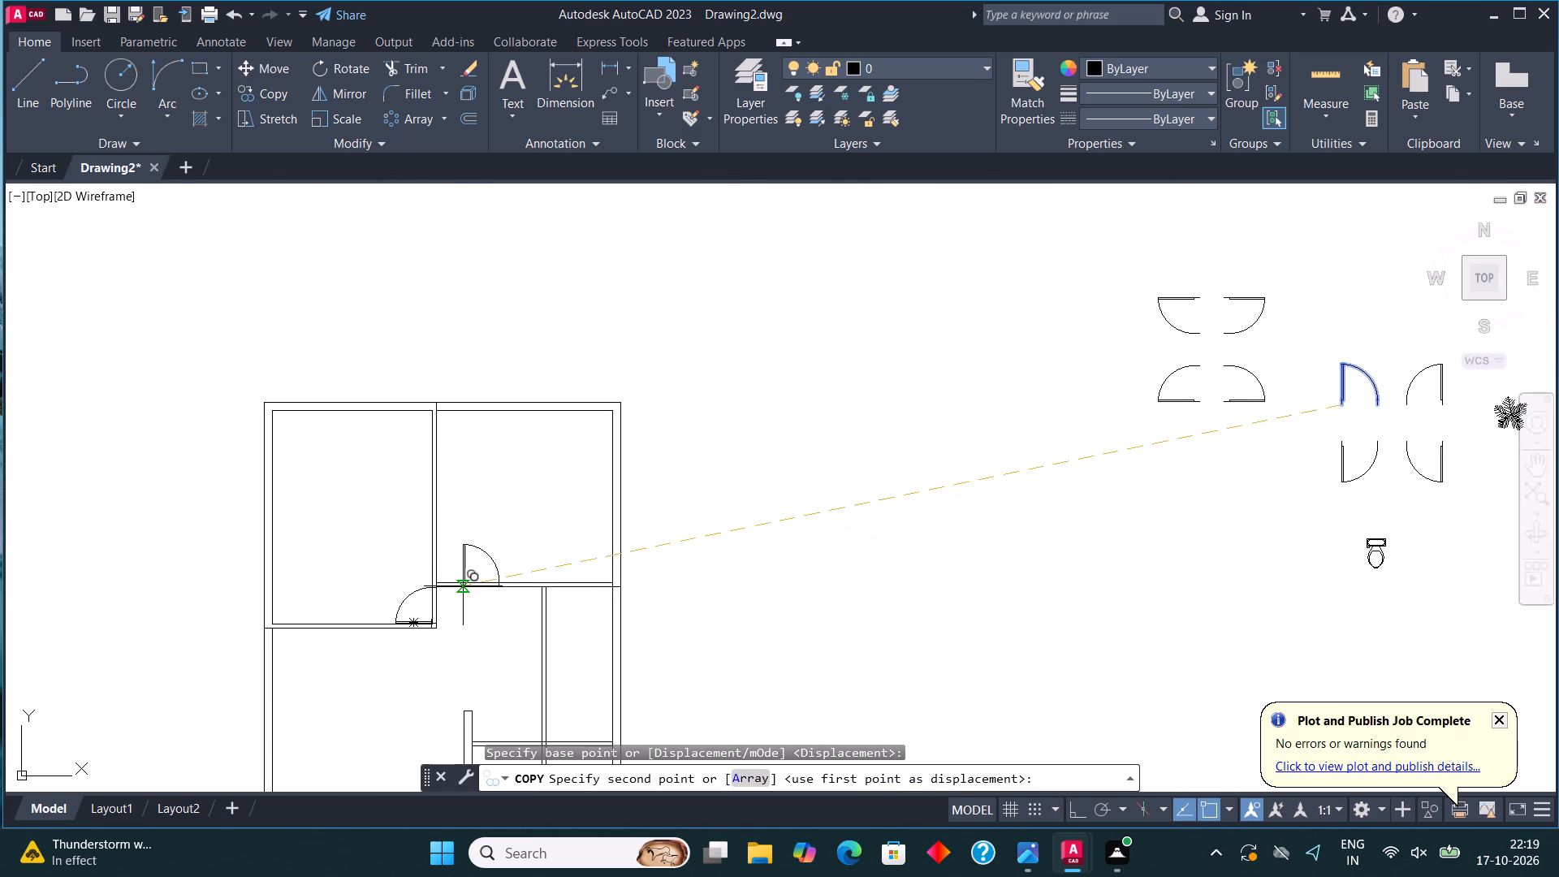
pyautogui.scroll(4, 463, 586)
pyautogui.click(205, 608)
pyautogui.scroll(-3, 369, 565)
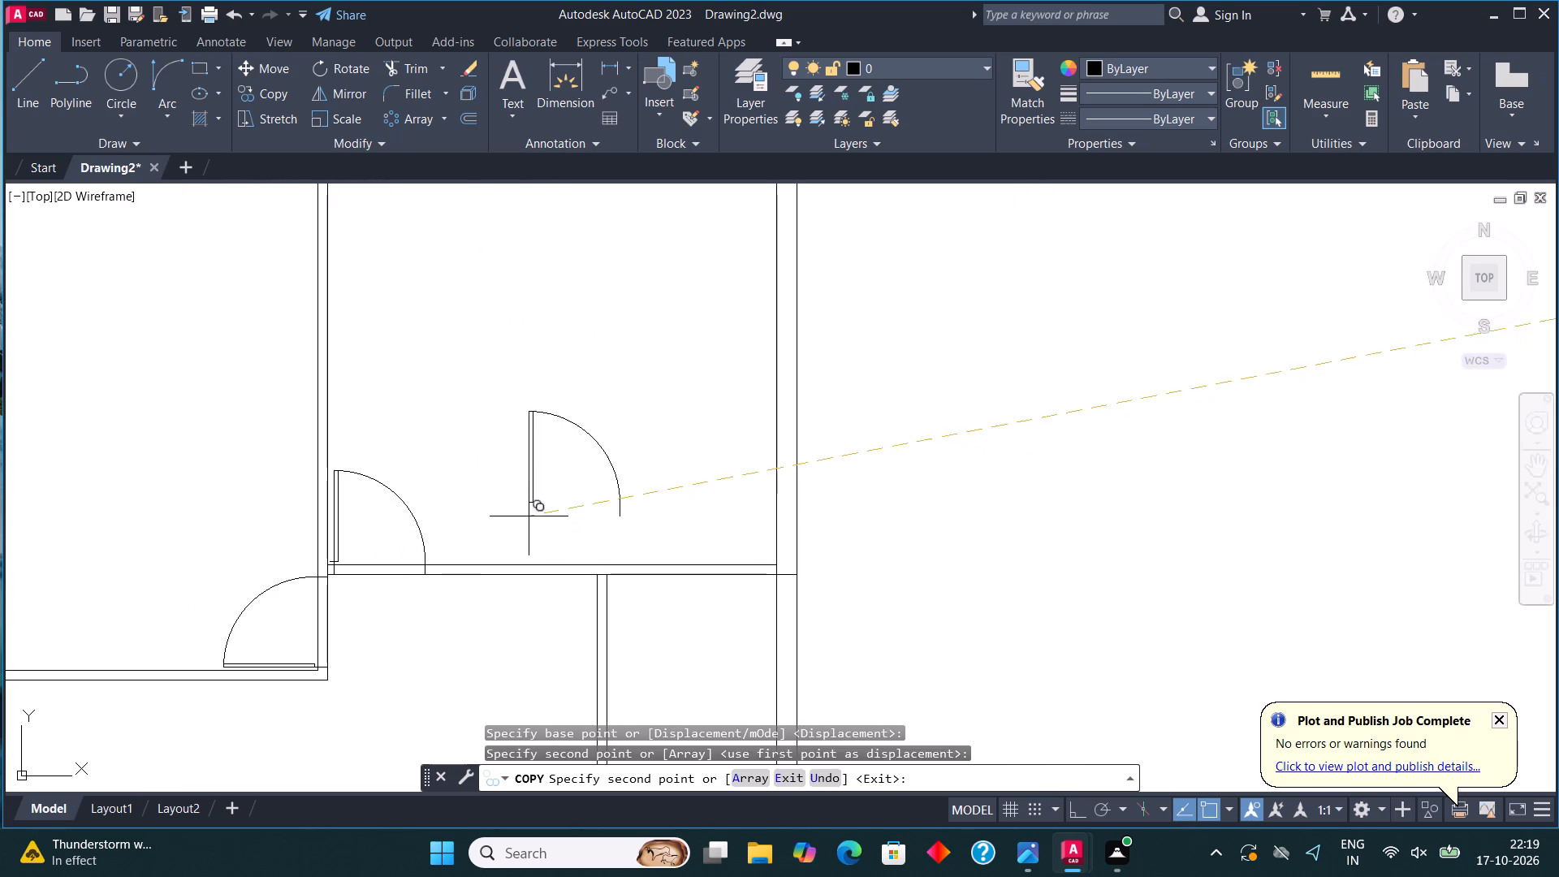
pyautogui.press('Escape')
# Copy the lower-right horizontal-leaf door onto the partition of the narrow right-hand room, just above its bottom wall.
pyautogui.scroll(-2, 550, 490)
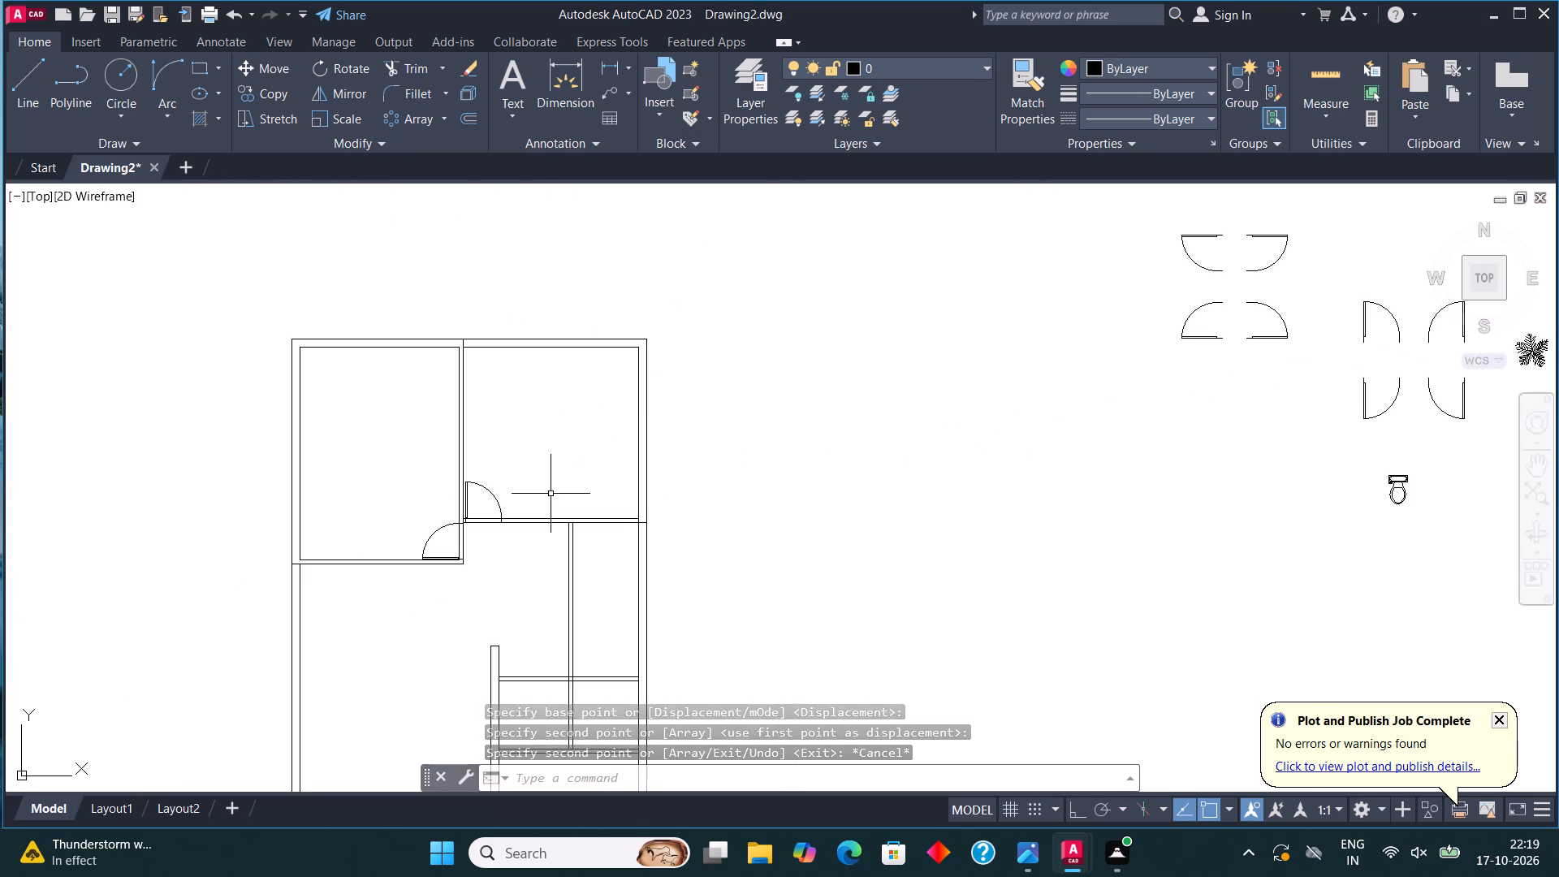
pyautogui.scroll(-2, 551, 496)
pyautogui.scroll(2, 883, 453)
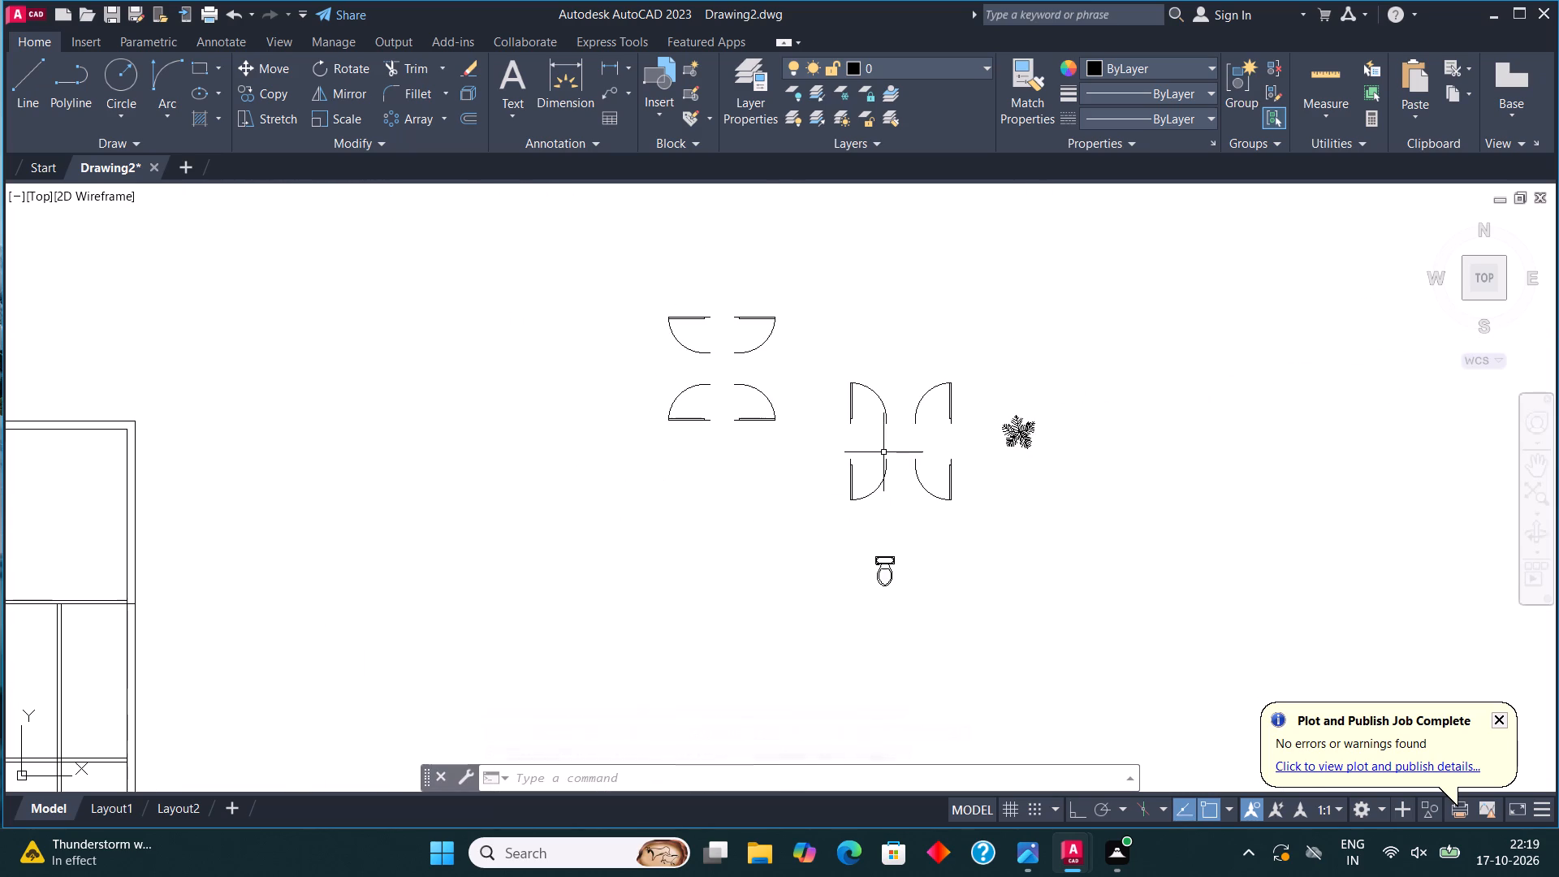
pyautogui.scroll(3, 758, 411)
pyautogui.click(748, 411)
pyautogui.click(682, 548)
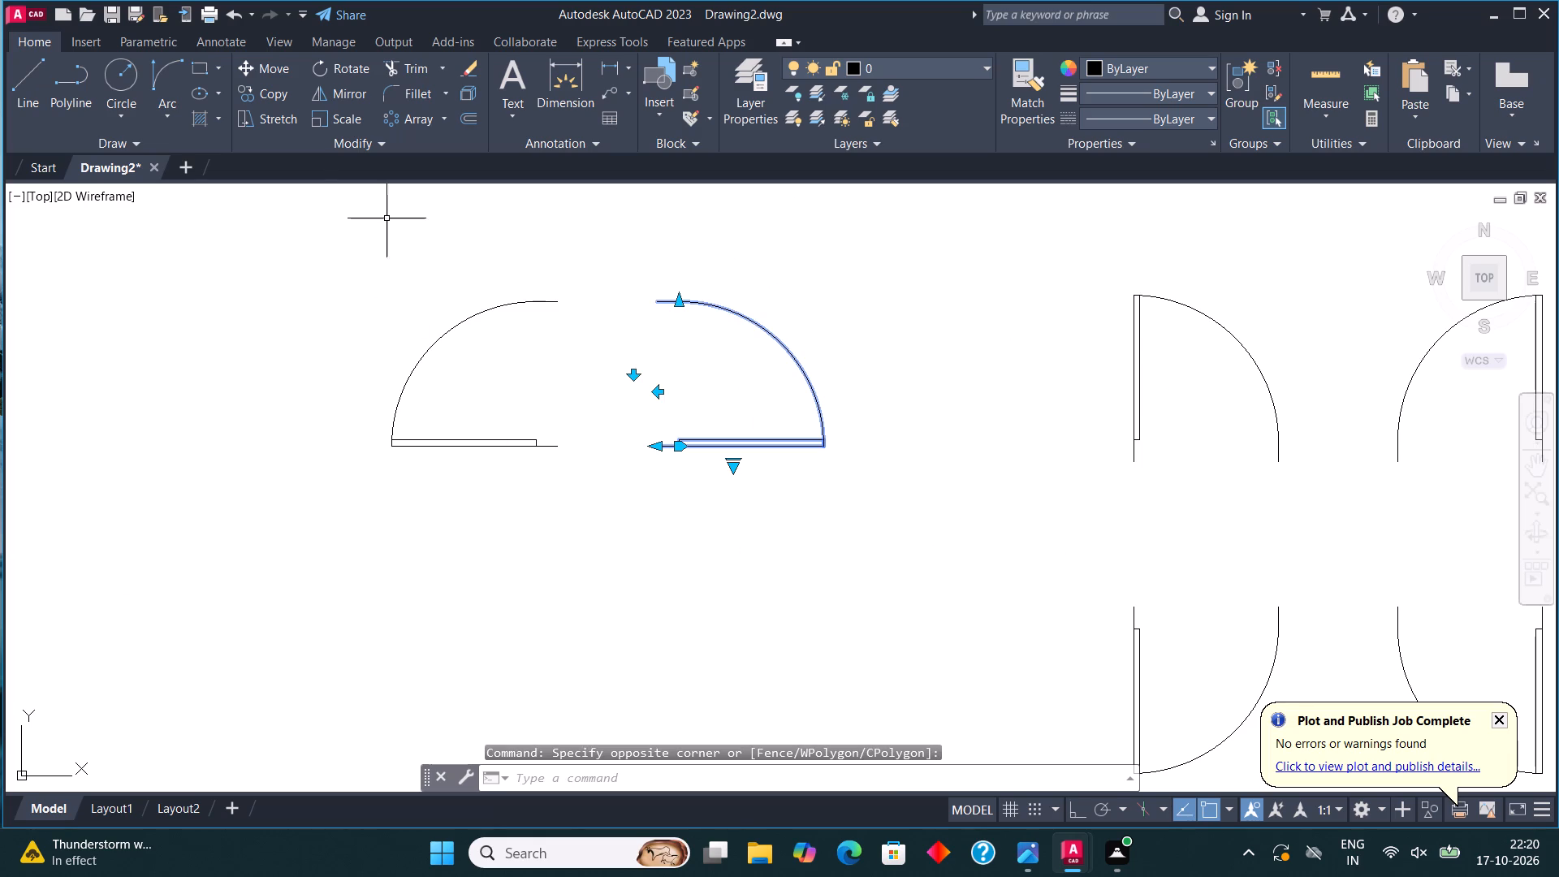
pyautogui.click(261, 89)
pyautogui.click(655, 447)
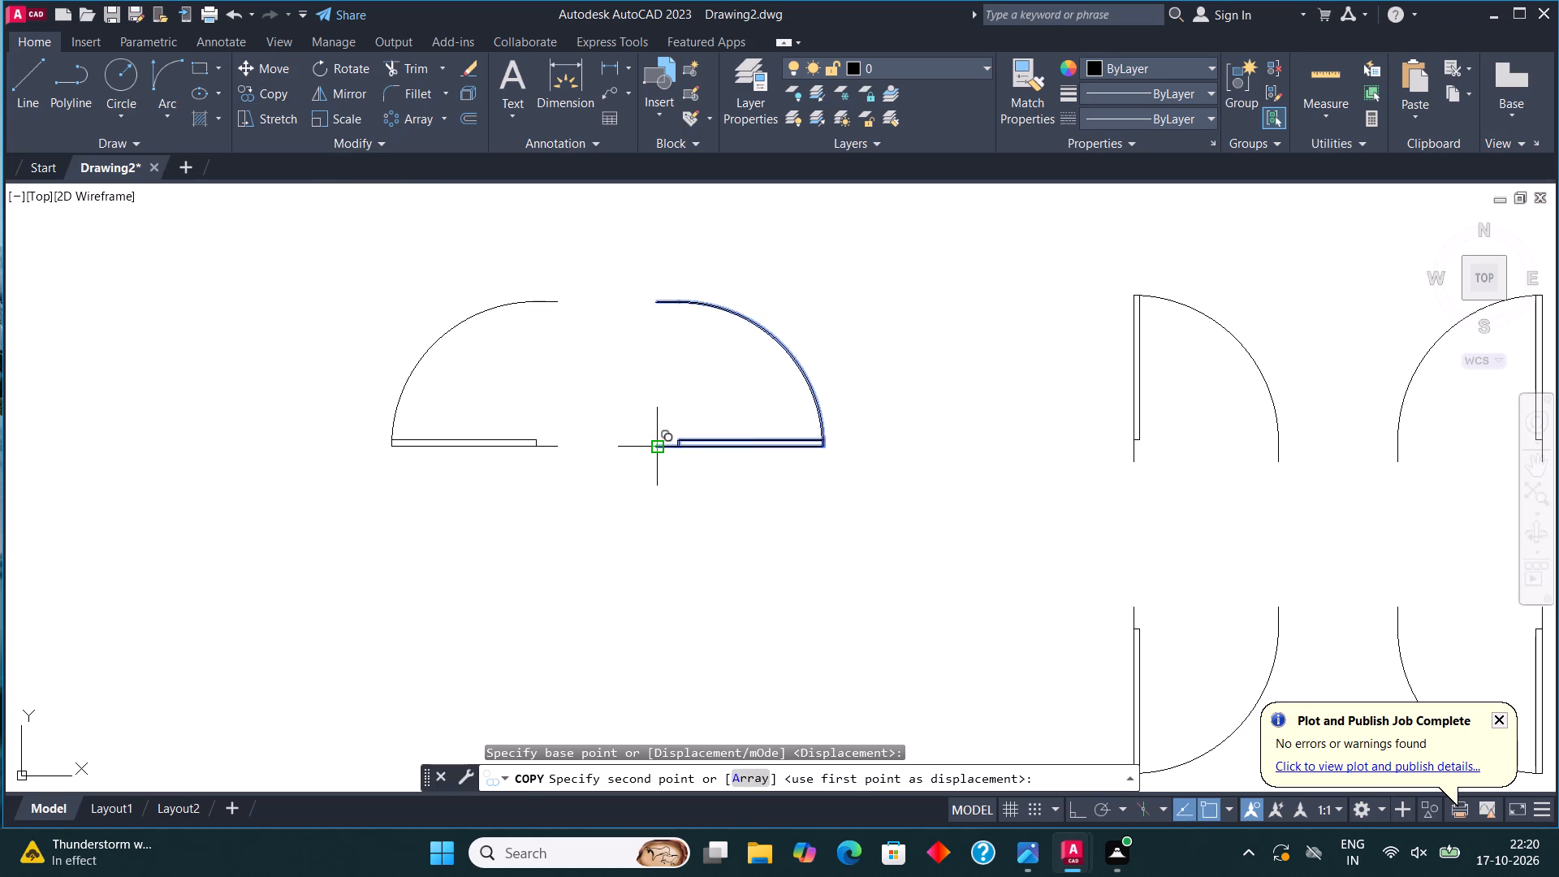
pyautogui.scroll(-4, 820, 387)
pyautogui.moveTo(411, 568); pyautogui.dragTo(654, 534, button='middle')
pyautogui.scroll(4, 592, 566)
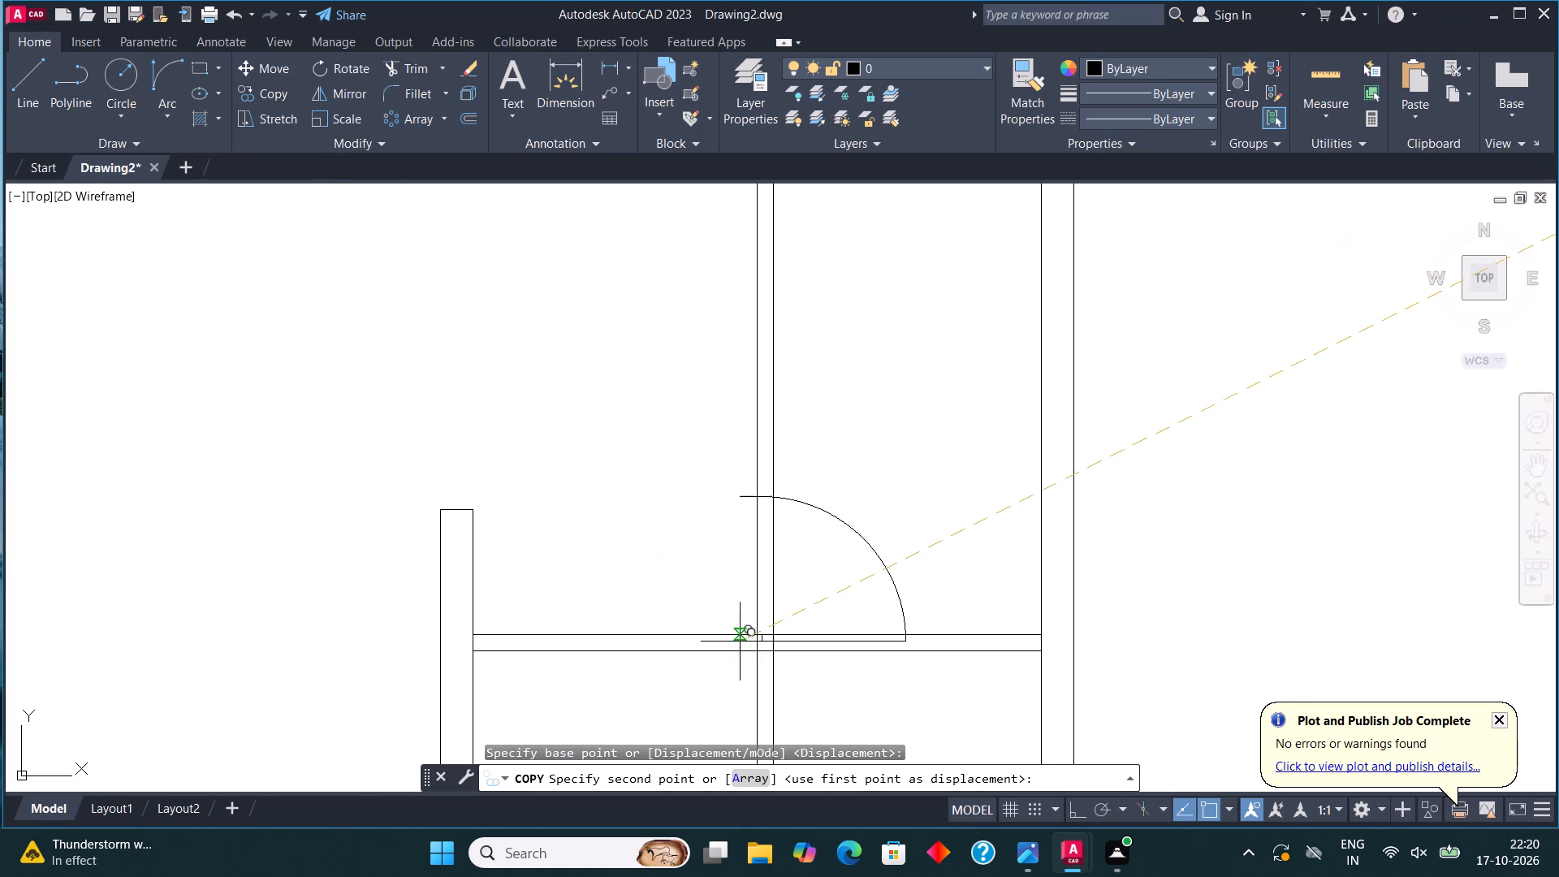
pyautogui.scroll(2, 758, 638)
pyautogui.click(754, 612)
pyautogui.scroll(-3, 697, 612)
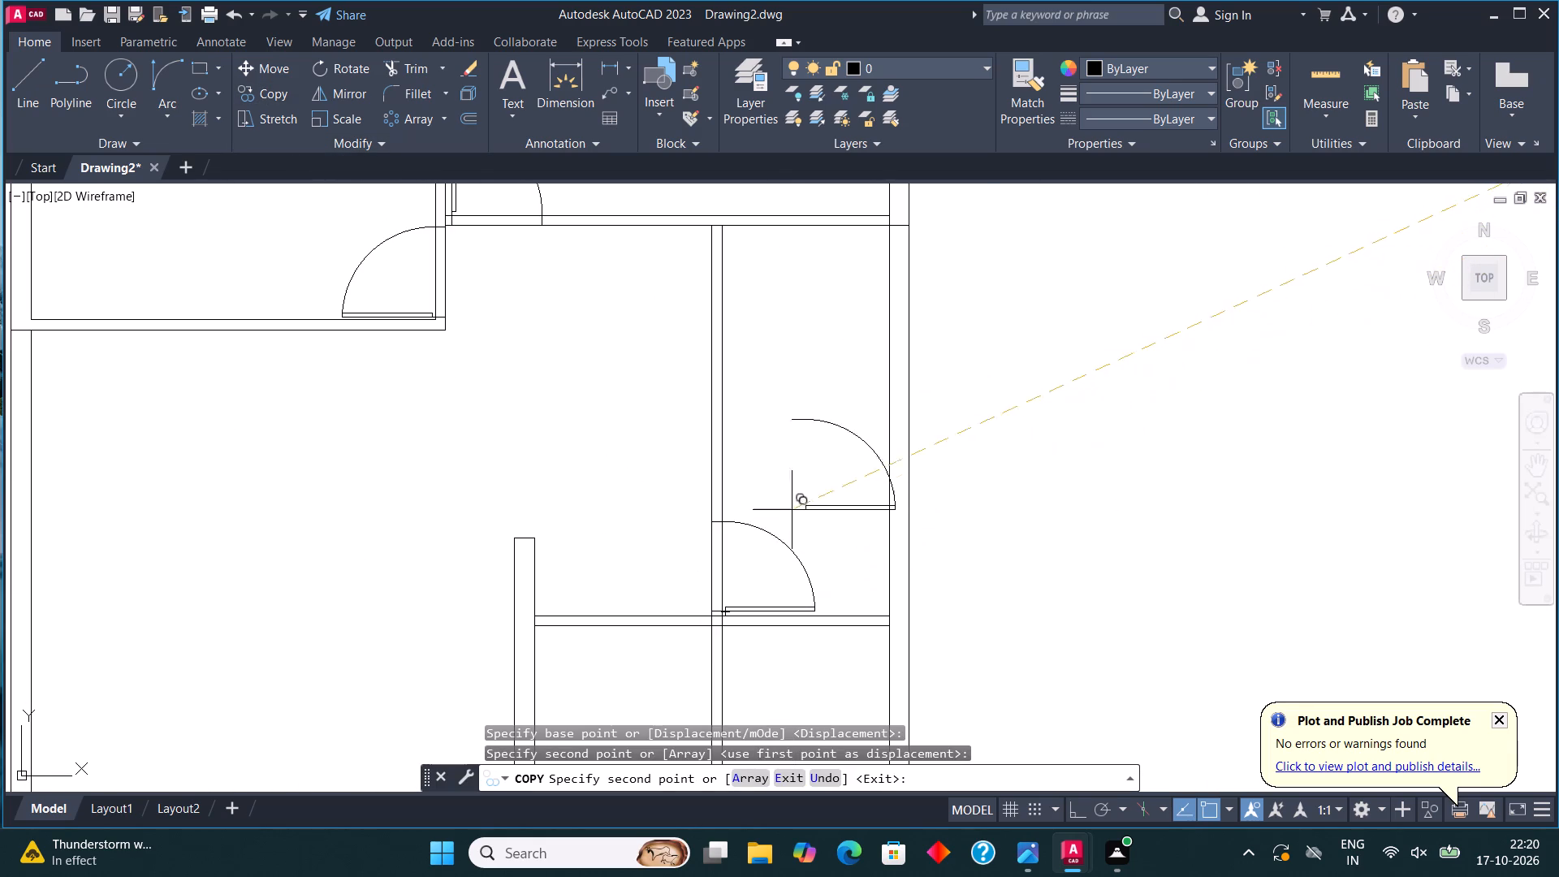
pyautogui.press('Escape')
# Scale the narrow right-hand room's door down slightly about the free end of its leaf line on the partition.
pyautogui.scroll(-1, 794, 564)
pyautogui.scroll(1, 797, 568)
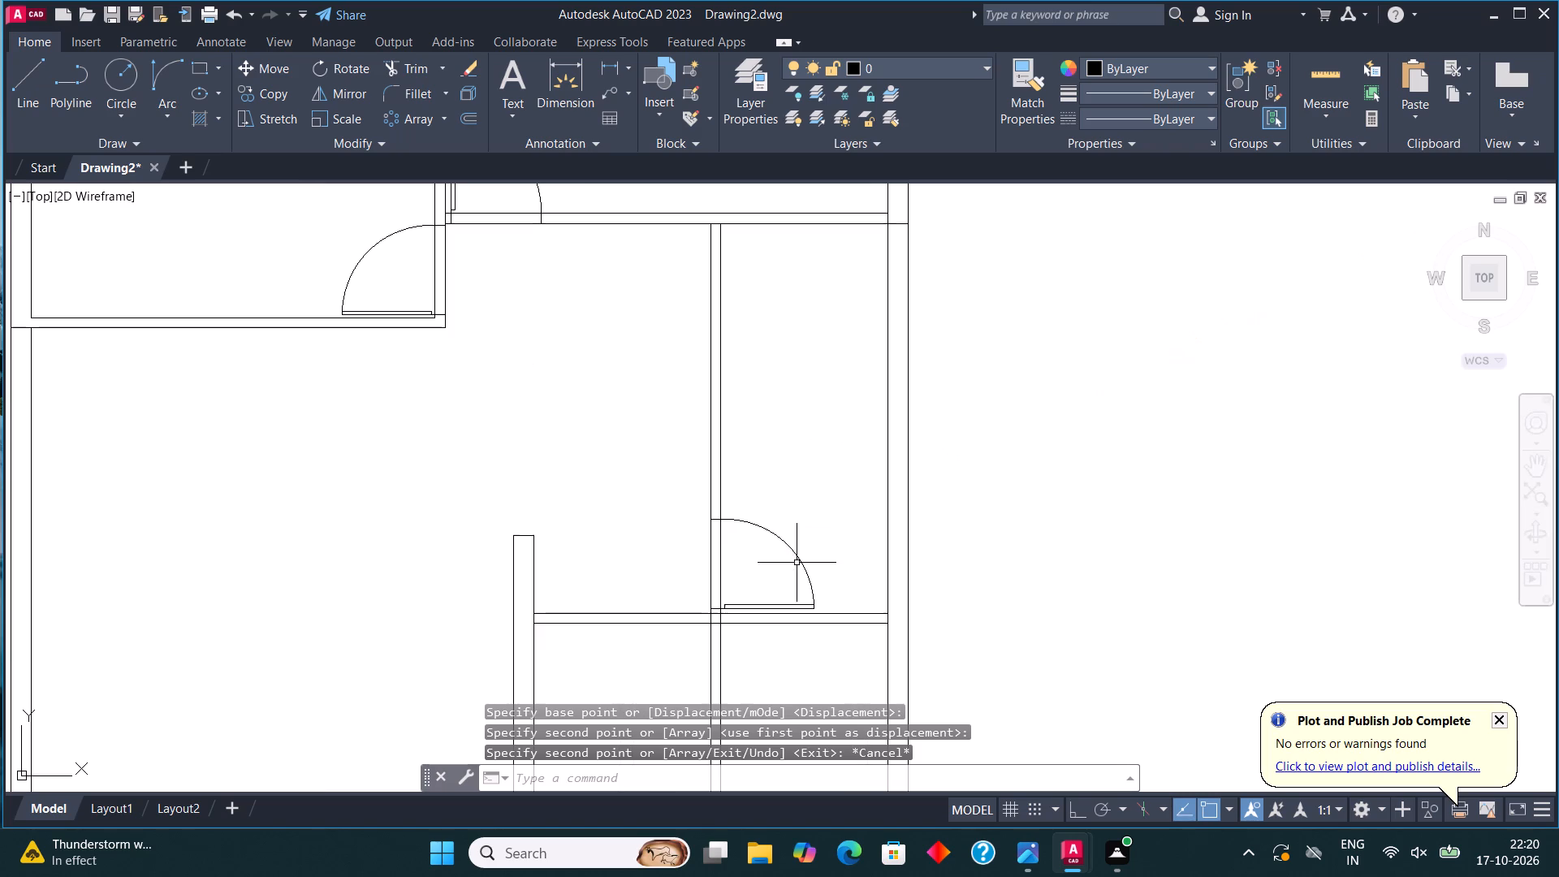
pyautogui.moveTo(797, 518); pyautogui.dragTo(790, 529)
pyautogui.click(773, 551)
pyautogui.click(345, 114)
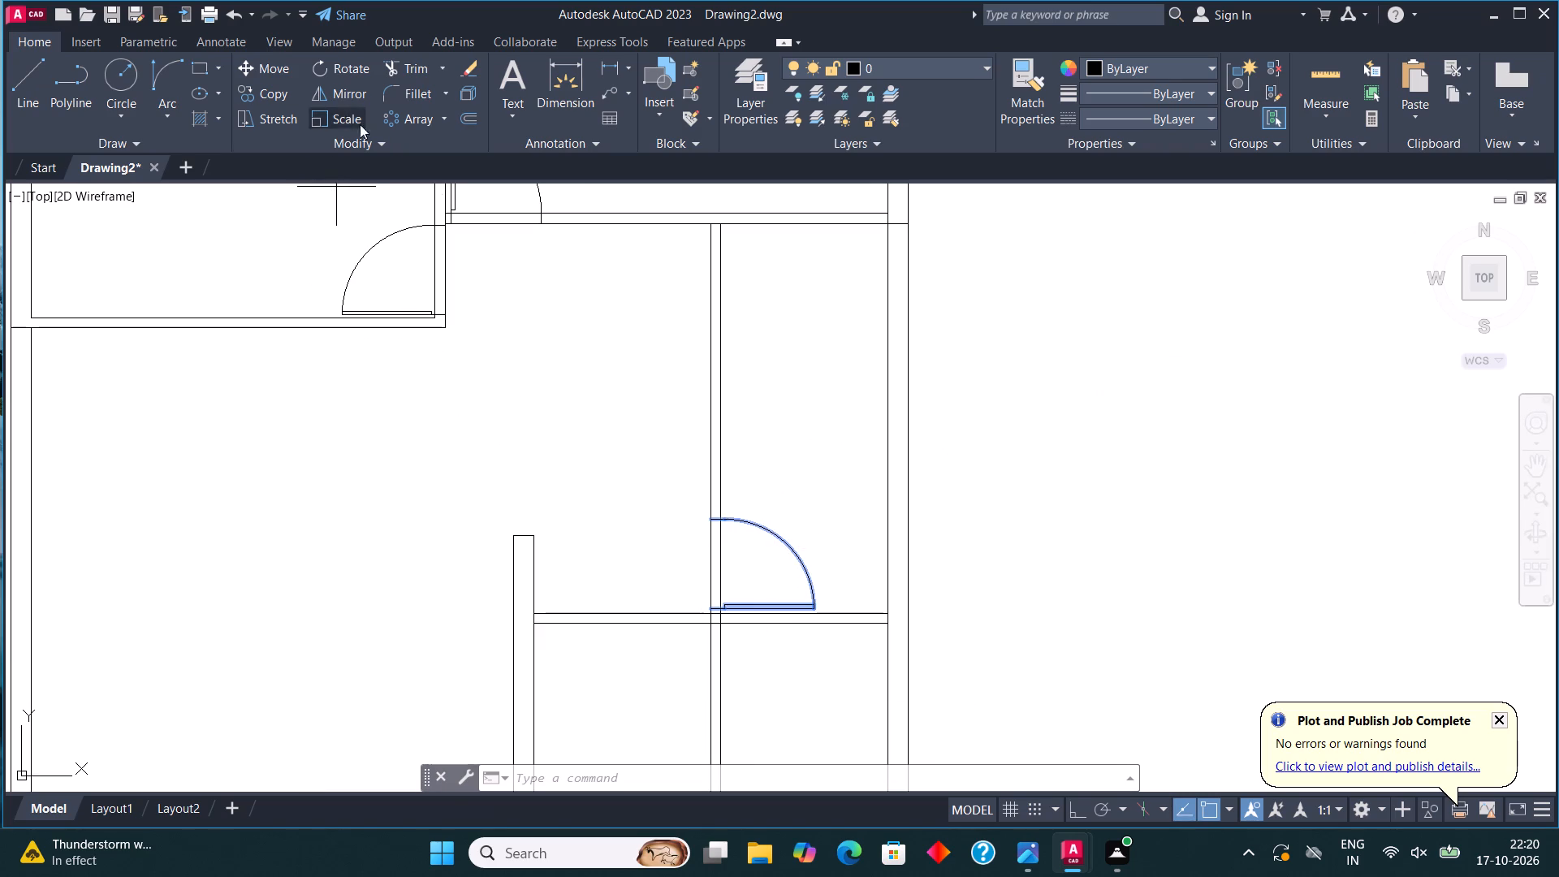
pyautogui.click(702, 611)
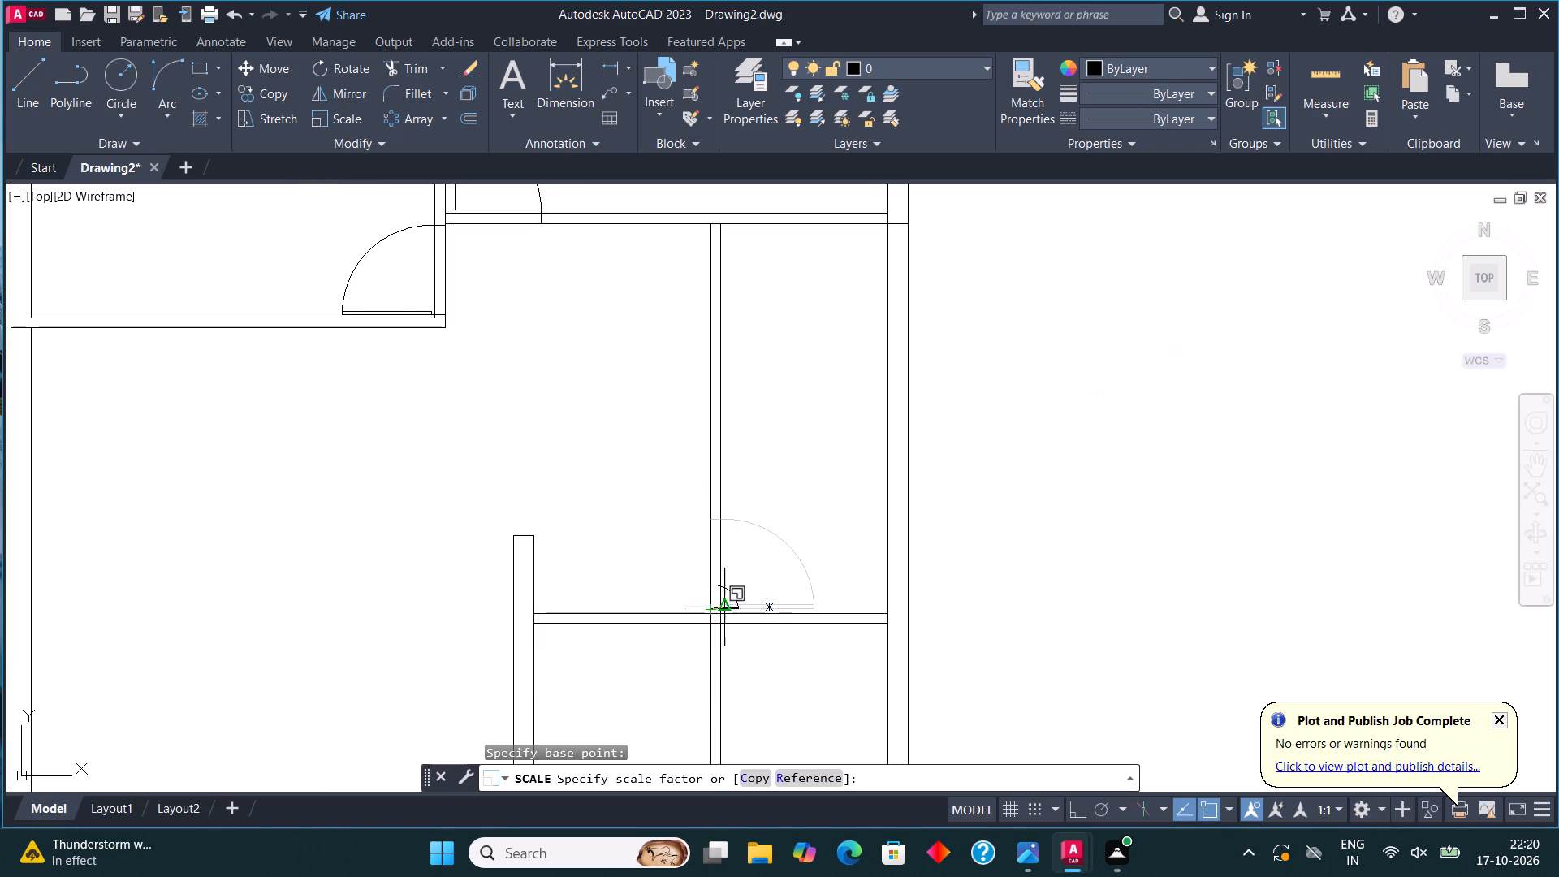
pyautogui.click(751, 603)
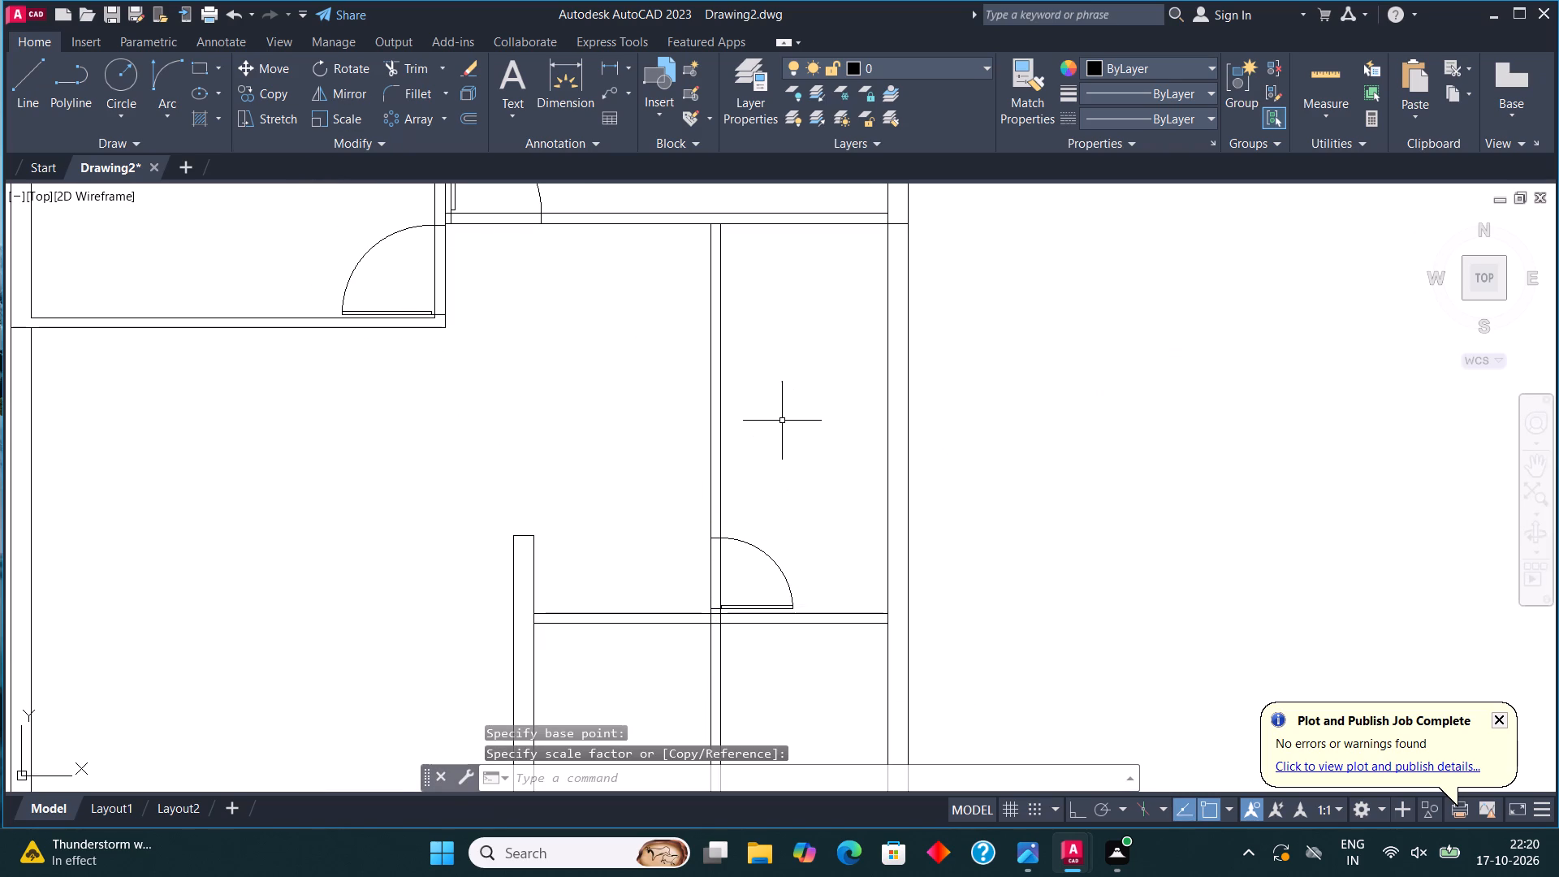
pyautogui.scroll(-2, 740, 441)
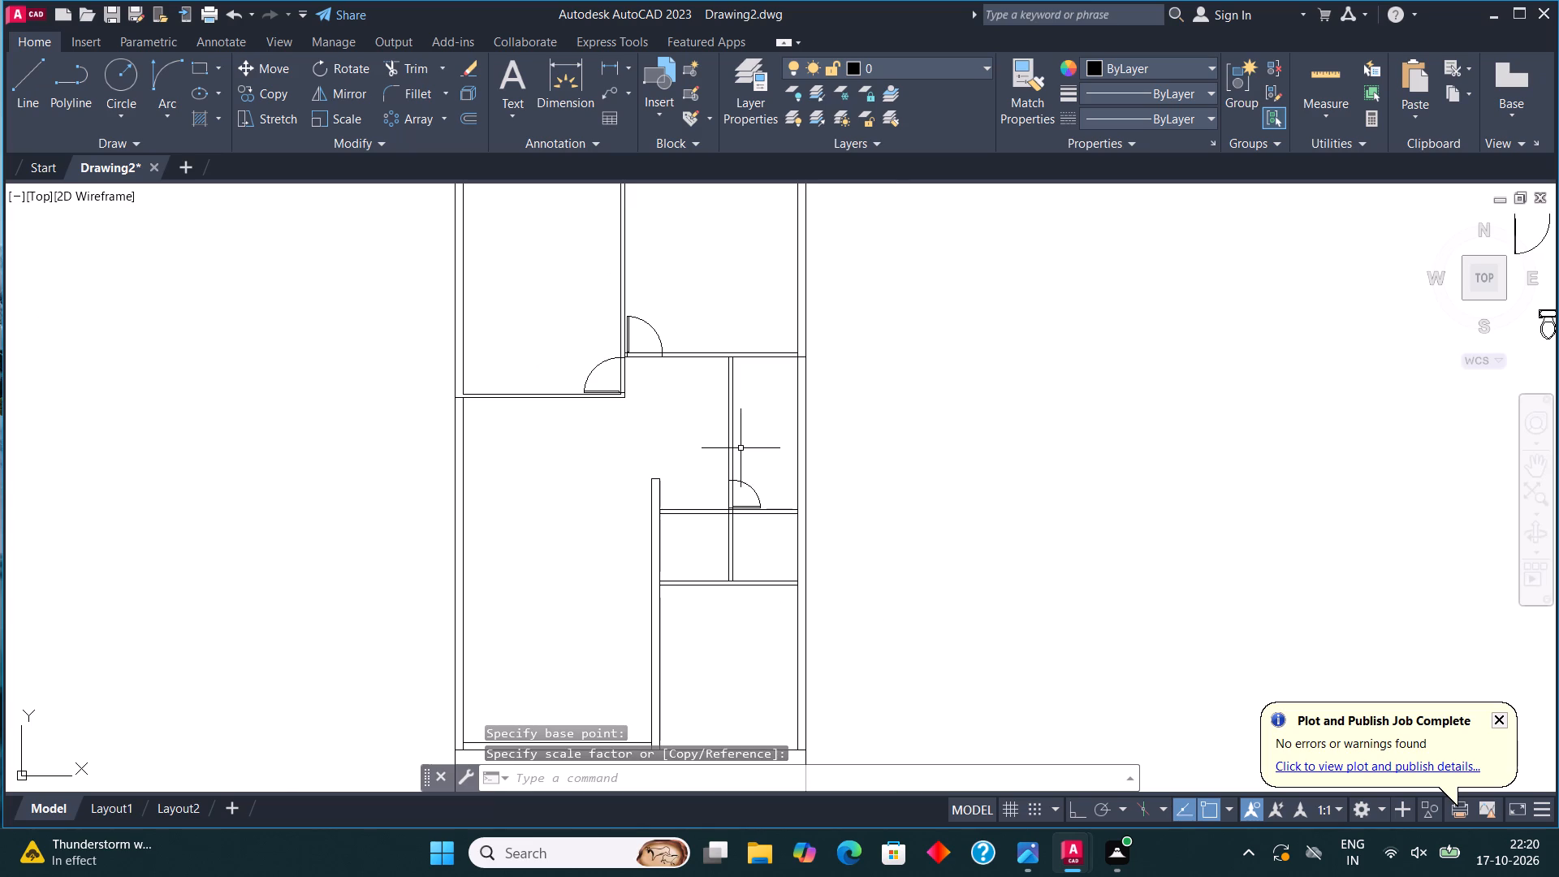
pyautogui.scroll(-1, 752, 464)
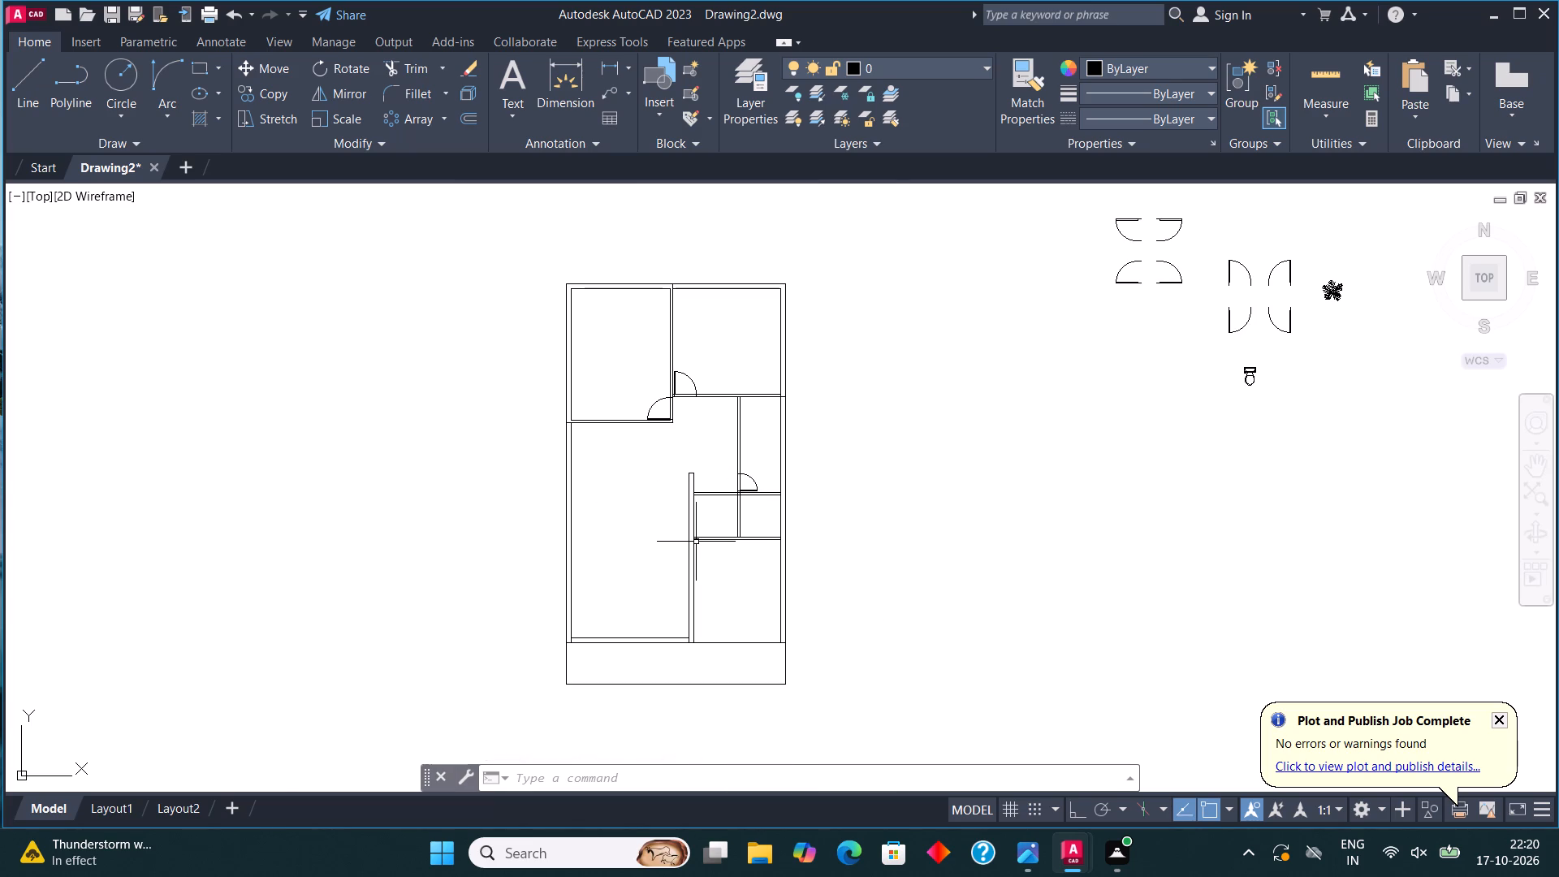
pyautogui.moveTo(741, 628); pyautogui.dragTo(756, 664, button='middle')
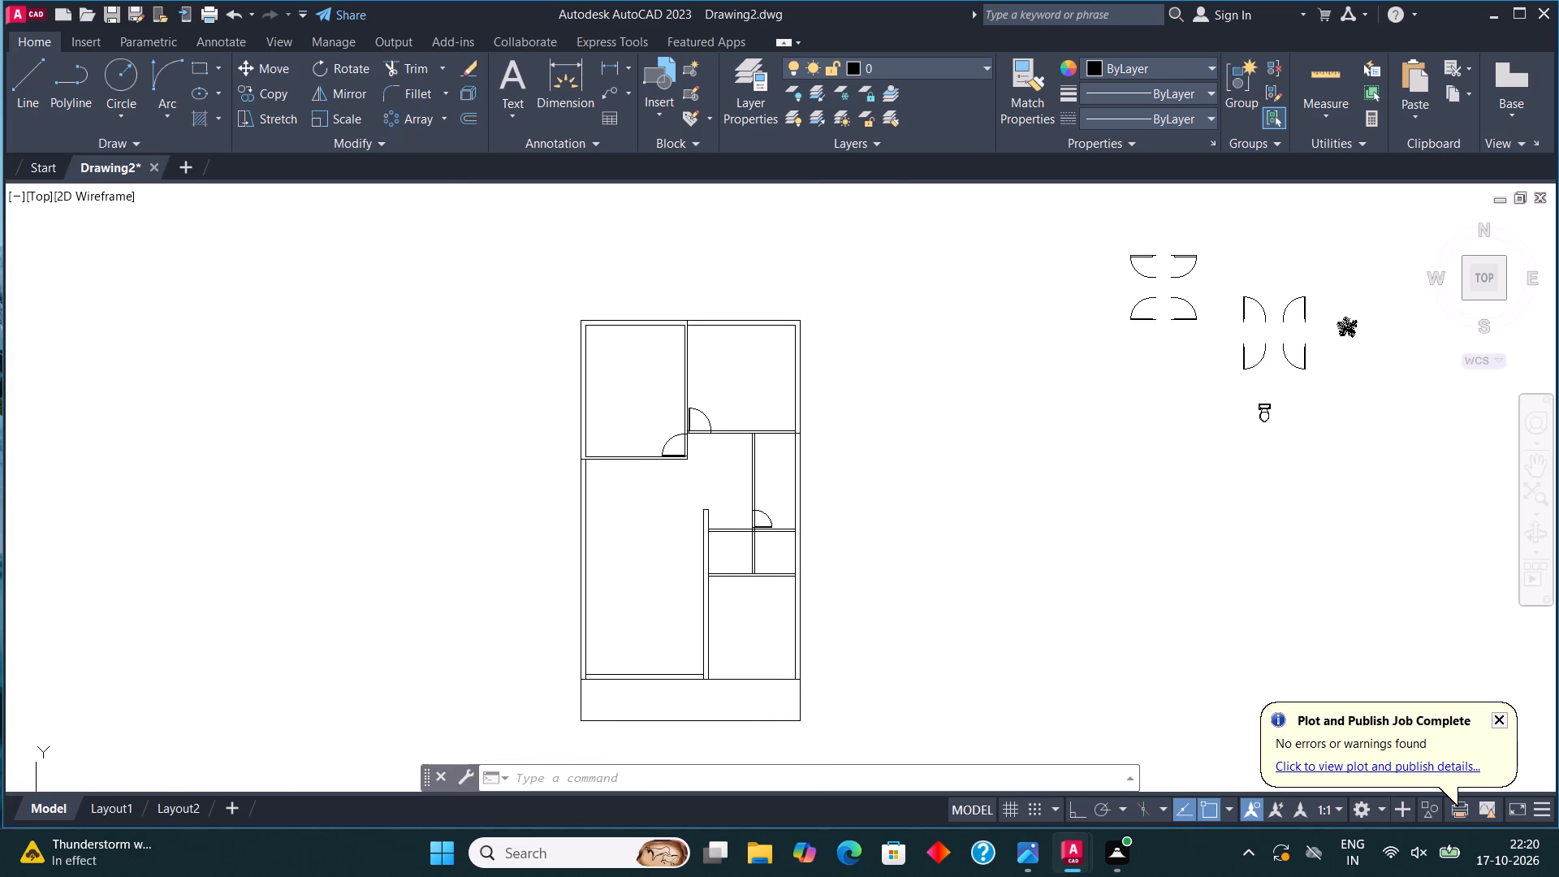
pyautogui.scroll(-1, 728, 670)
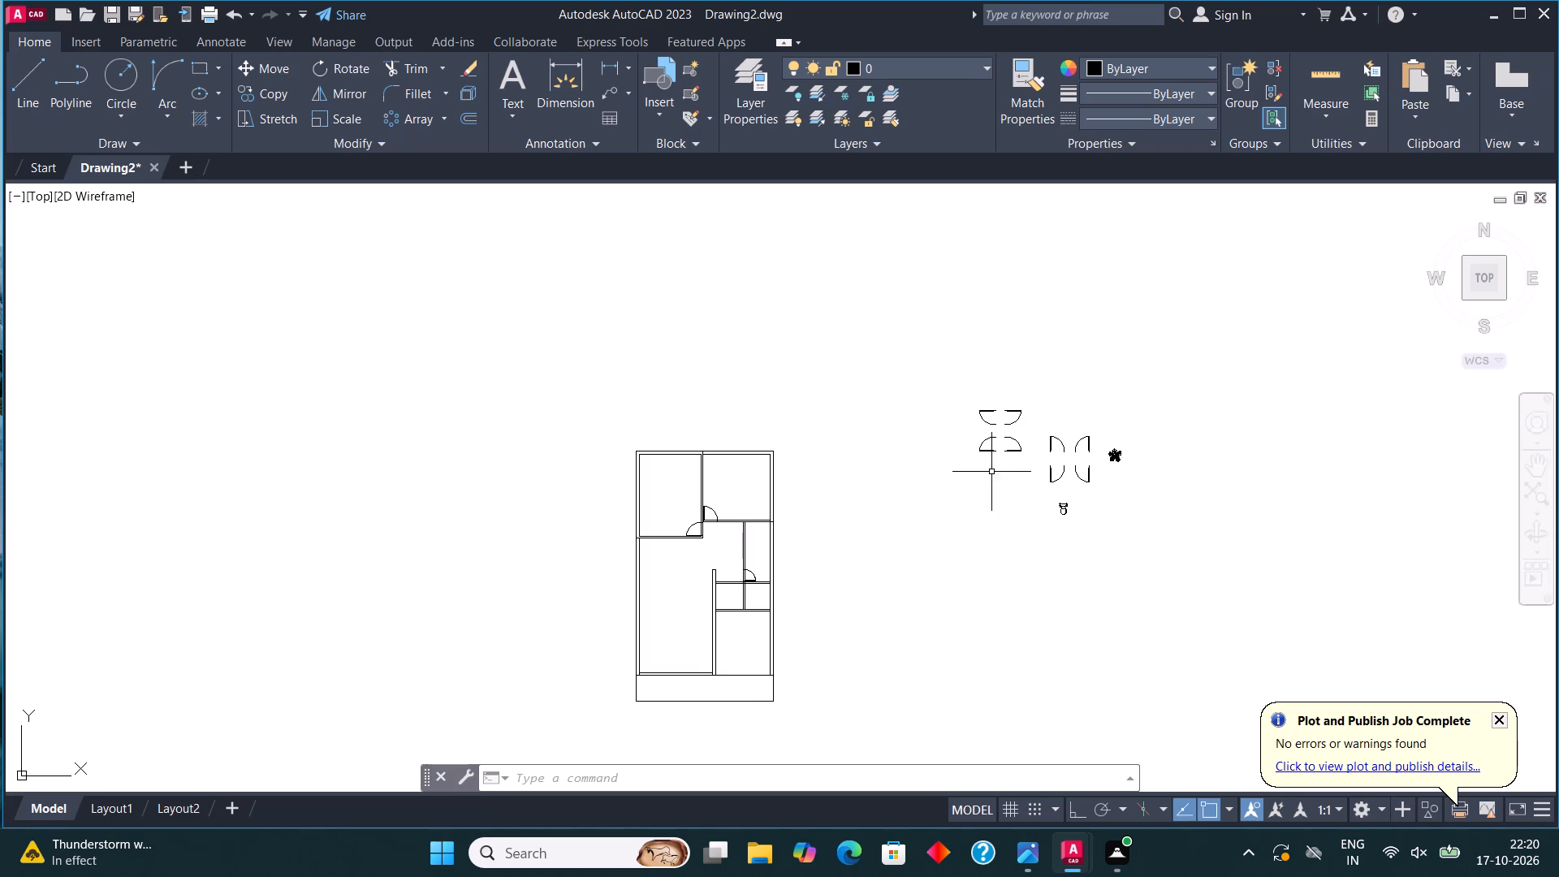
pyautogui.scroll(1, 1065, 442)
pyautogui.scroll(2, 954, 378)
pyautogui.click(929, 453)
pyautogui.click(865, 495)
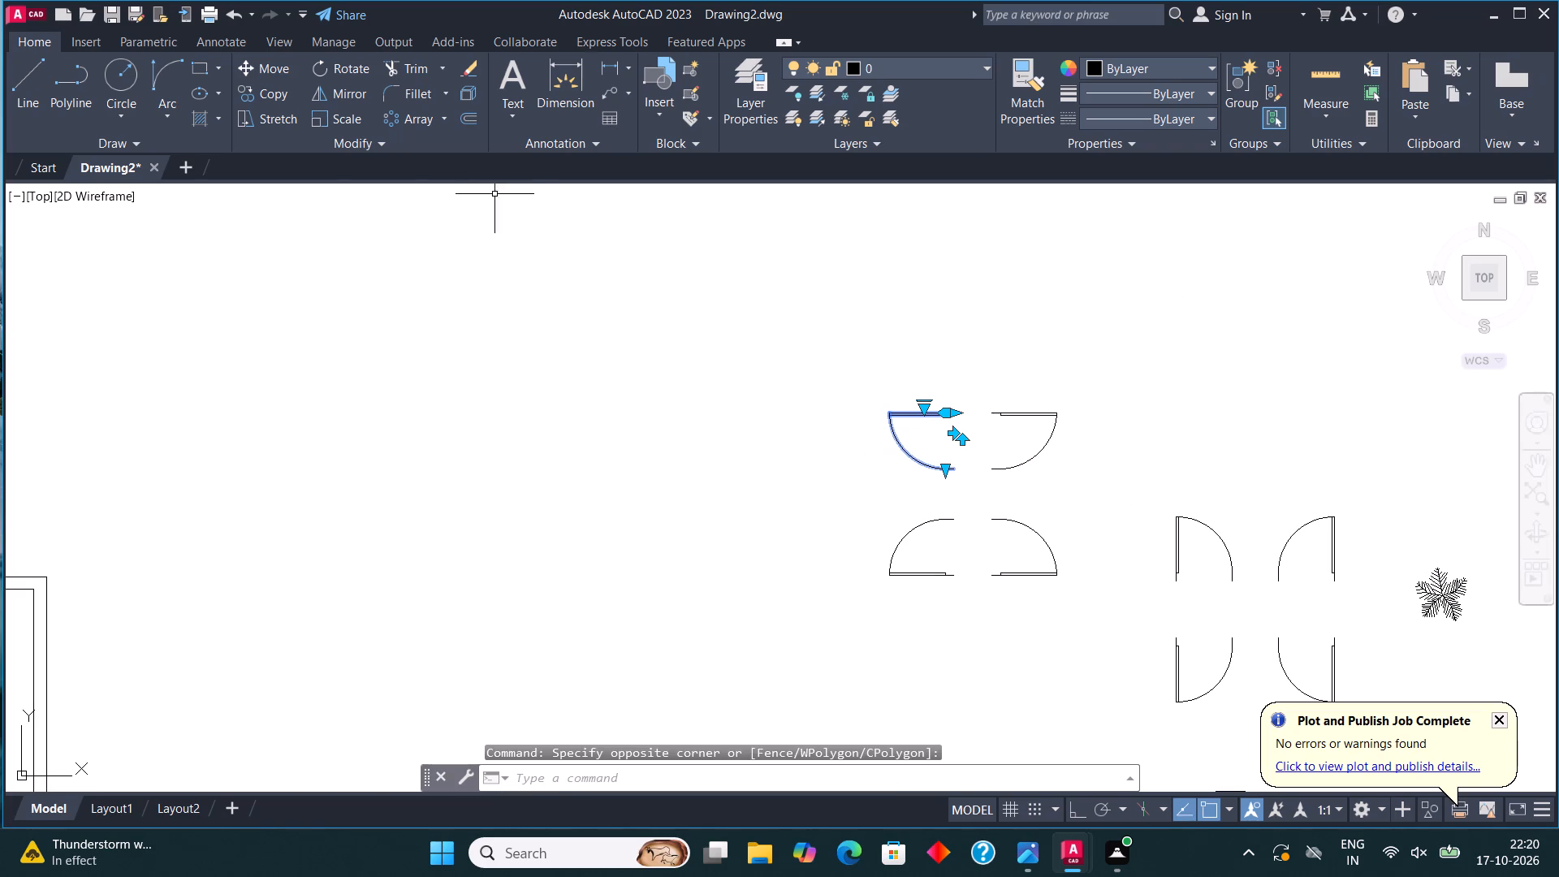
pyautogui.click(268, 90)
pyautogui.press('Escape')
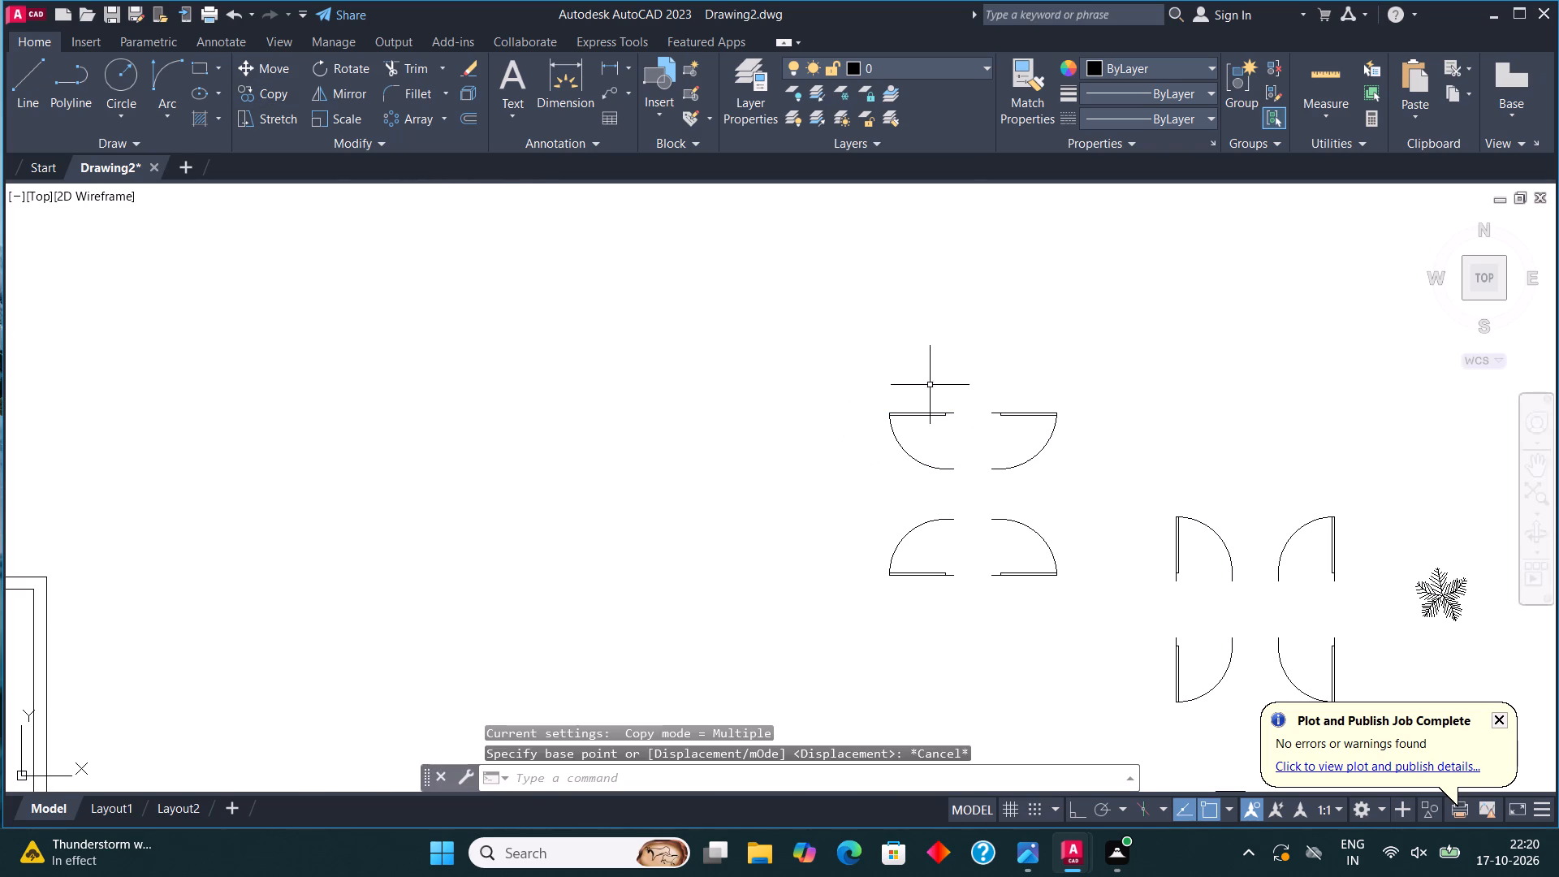
# Move the upper-left horizontal-leaf door down until its arc end meets the lower-left door's arc, forming a double door.
pyautogui.click(864, 438)
pyautogui.click(935, 381)
pyautogui.click(933, 367)
pyautogui.click(828, 482)
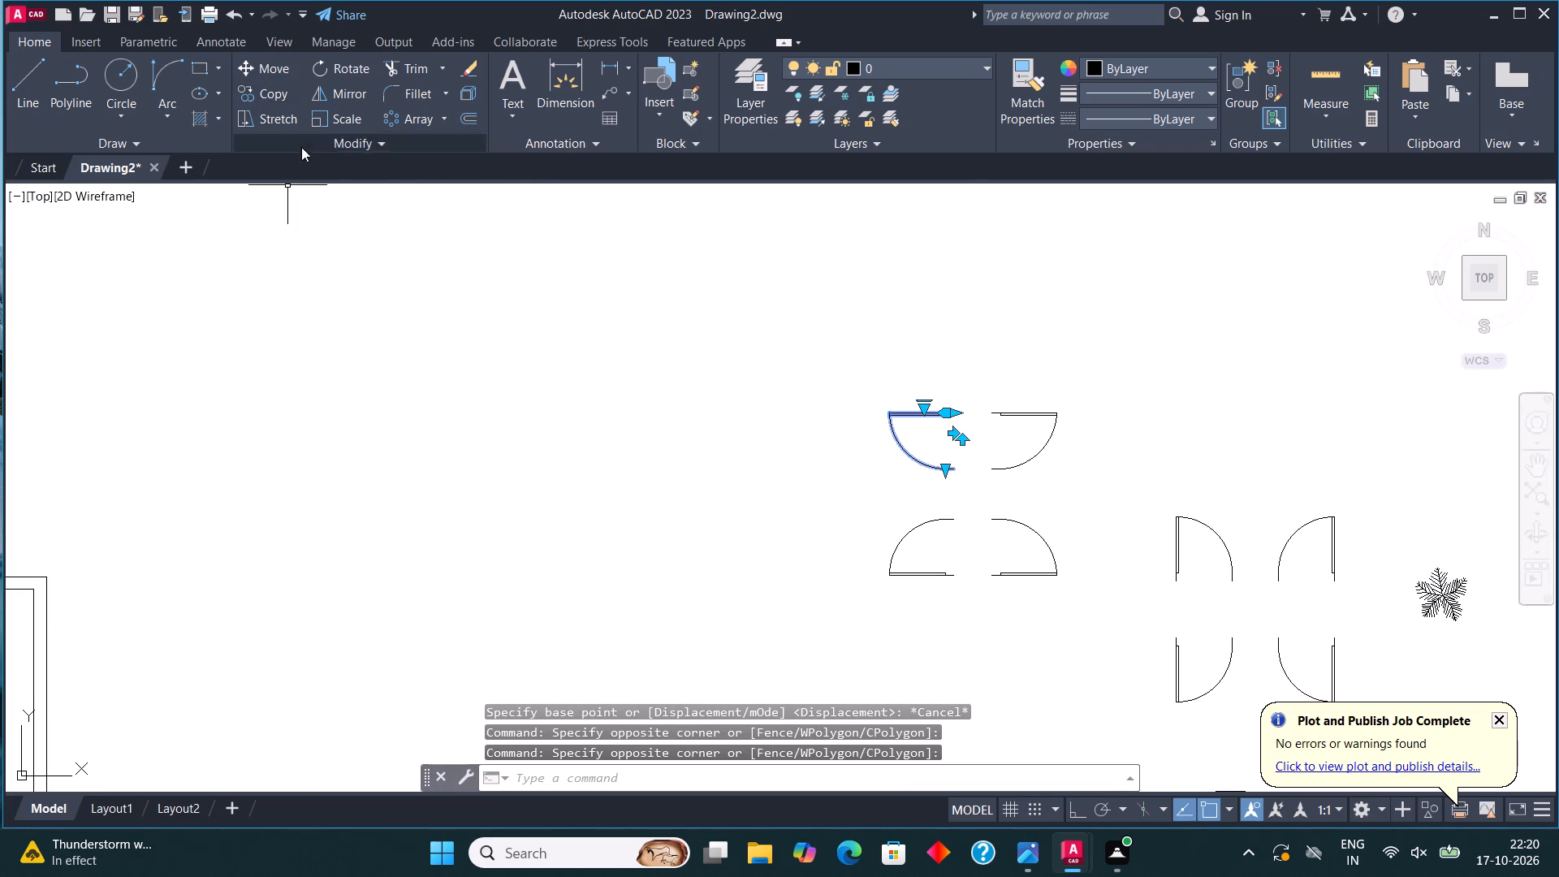
pyautogui.click(287, 71)
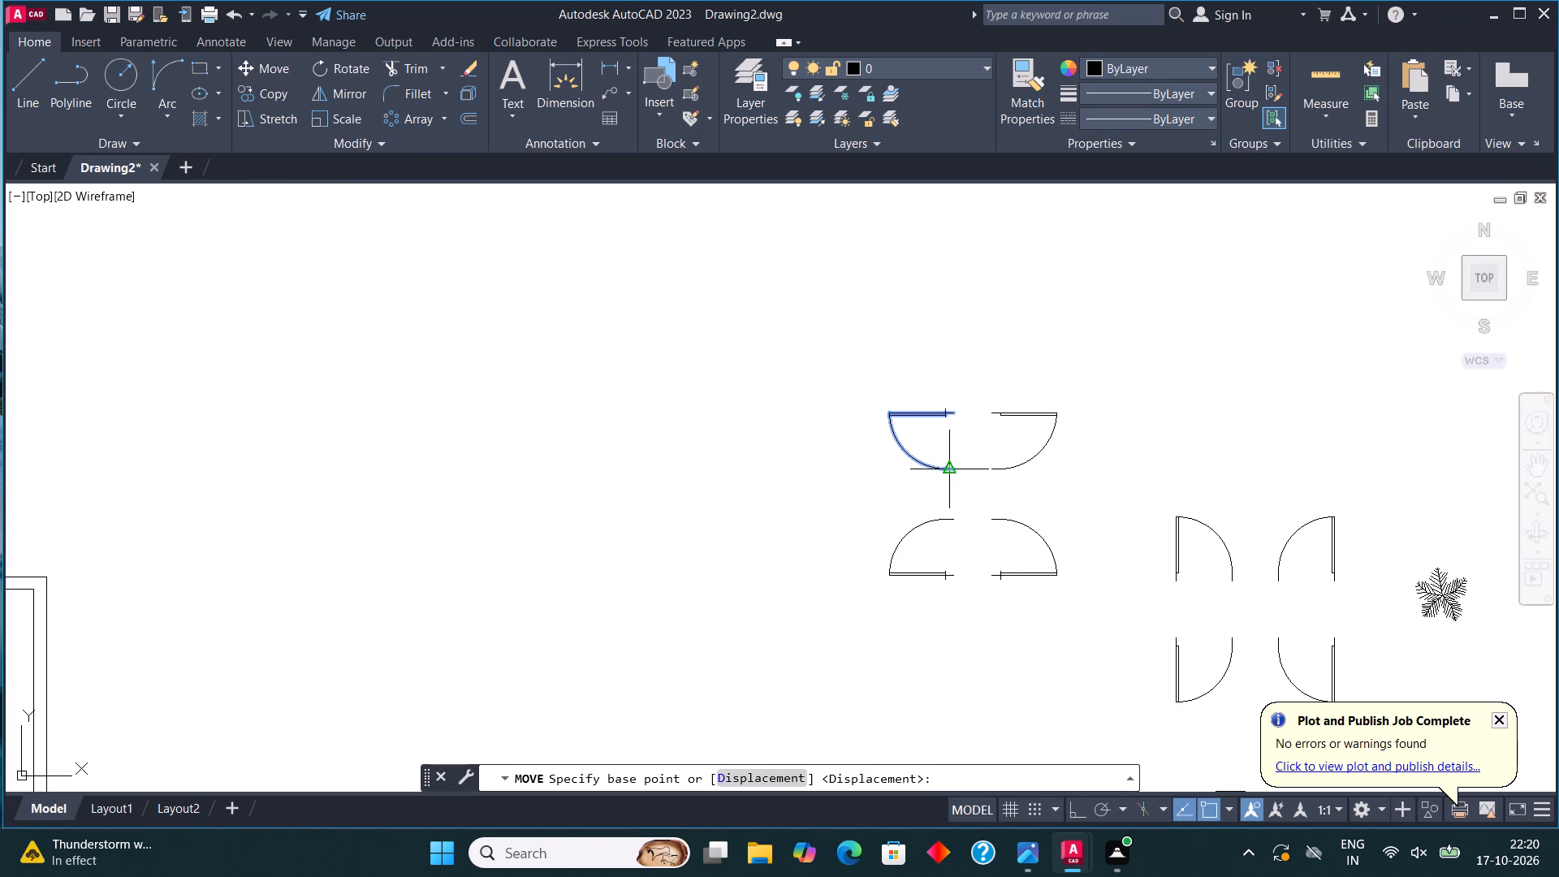
pyautogui.click(957, 473)
pyautogui.click(950, 517)
pyautogui.press('Escape')
# Scale the two joined doors down together to well under half size, using a base point near where their arcs meet.
pyautogui.click(944, 547)
pyautogui.click(926, 475)
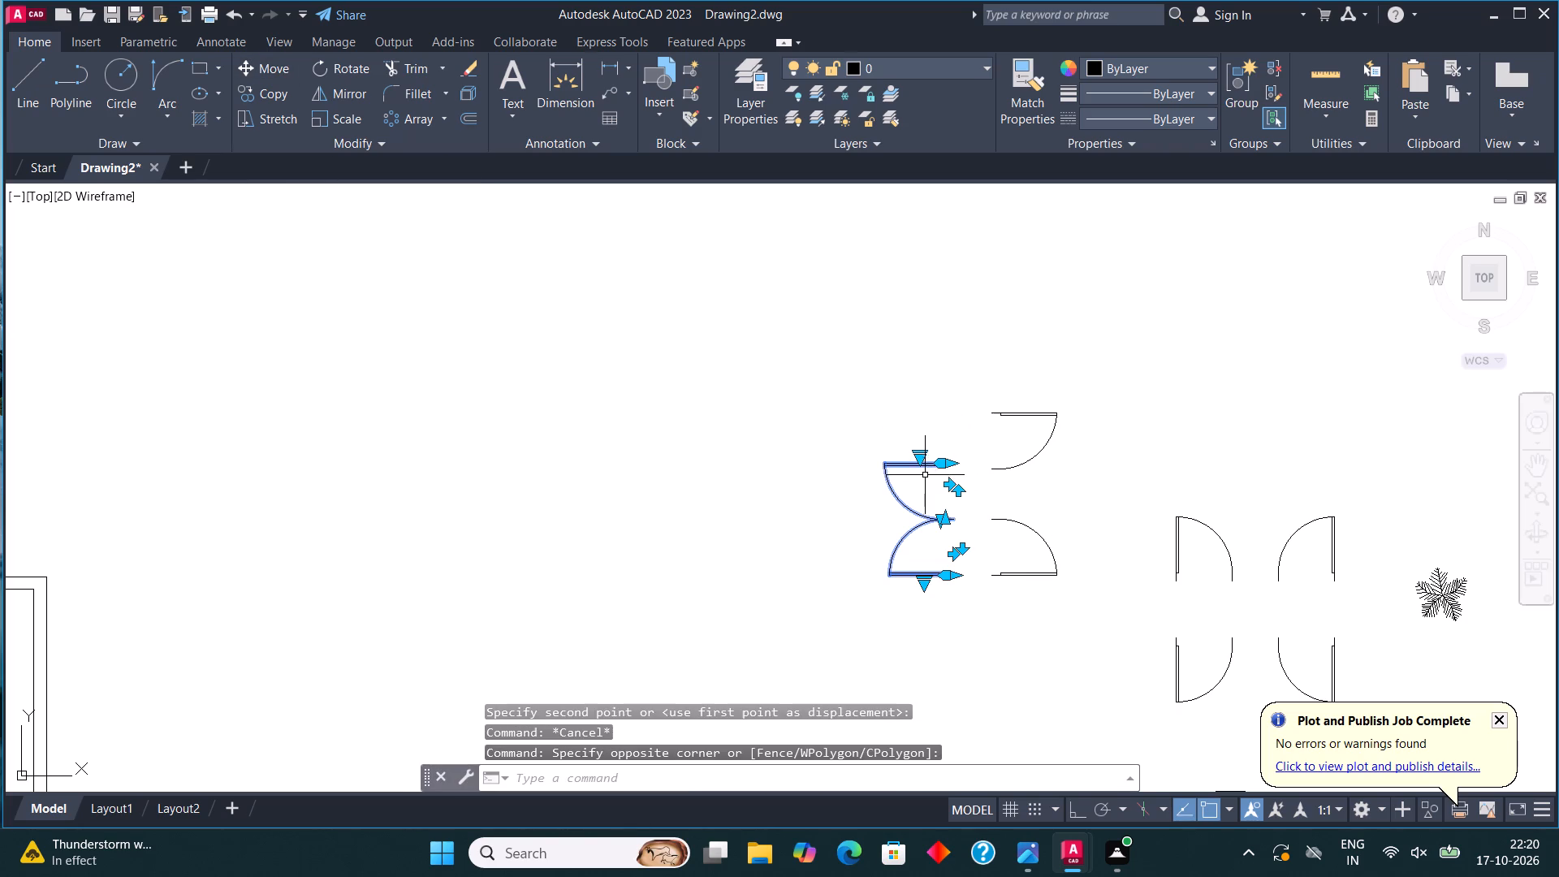
pyautogui.click(343, 120)
pyautogui.click(915, 514)
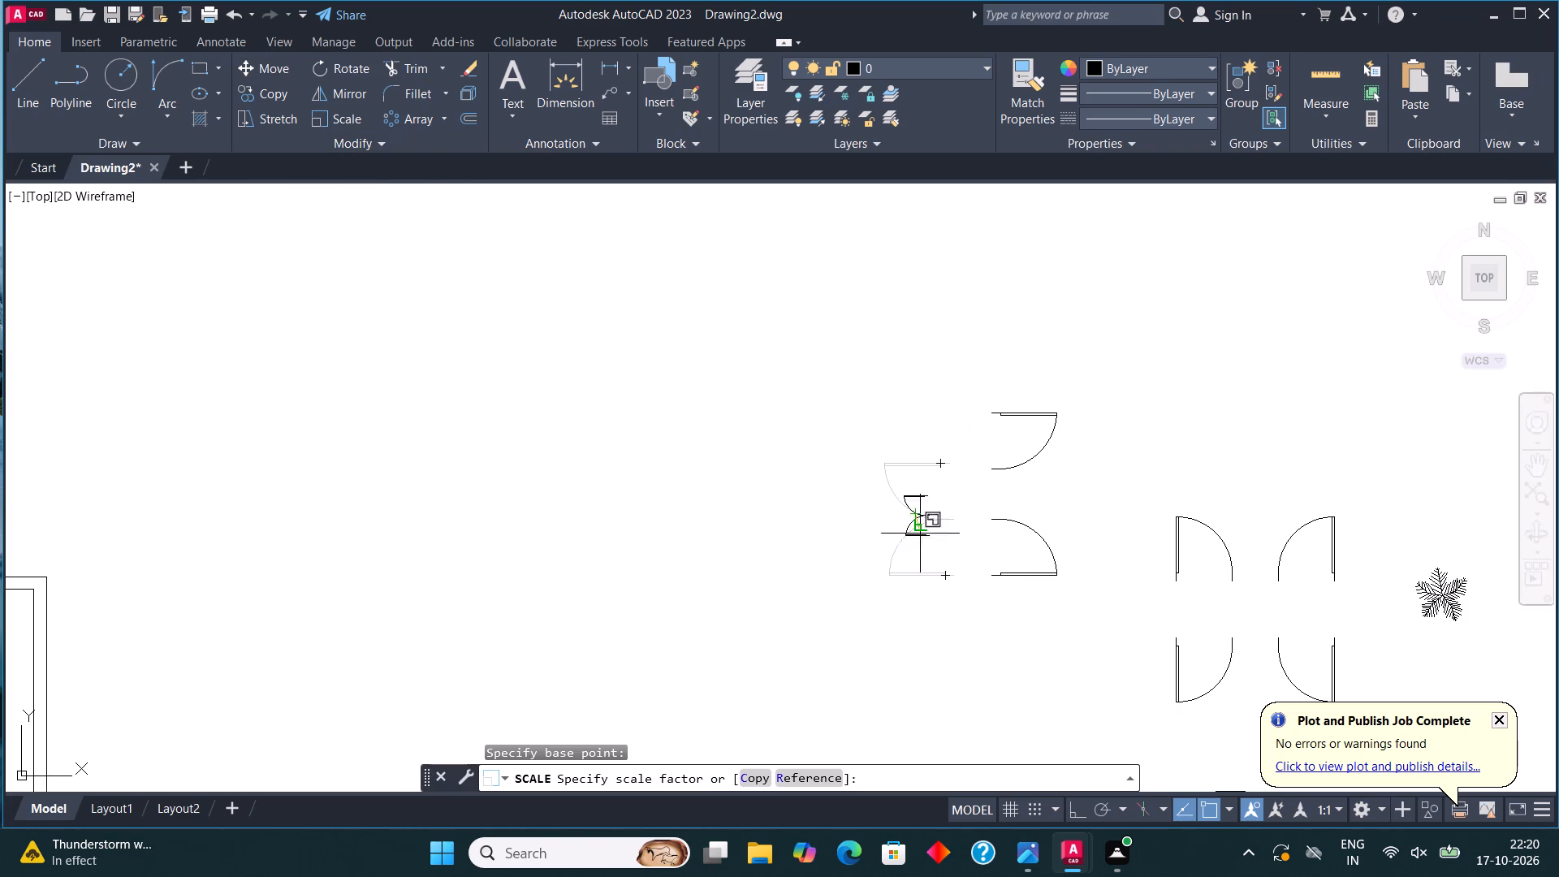
pyautogui.click(924, 540)
# Copy the scaled-down double door onto the vertical wall beside the two small rooms, just below their top wall.
pyautogui.moveTo(925, 525); pyautogui.dragTo(918, 496)
pyautogui.click(871, 446)
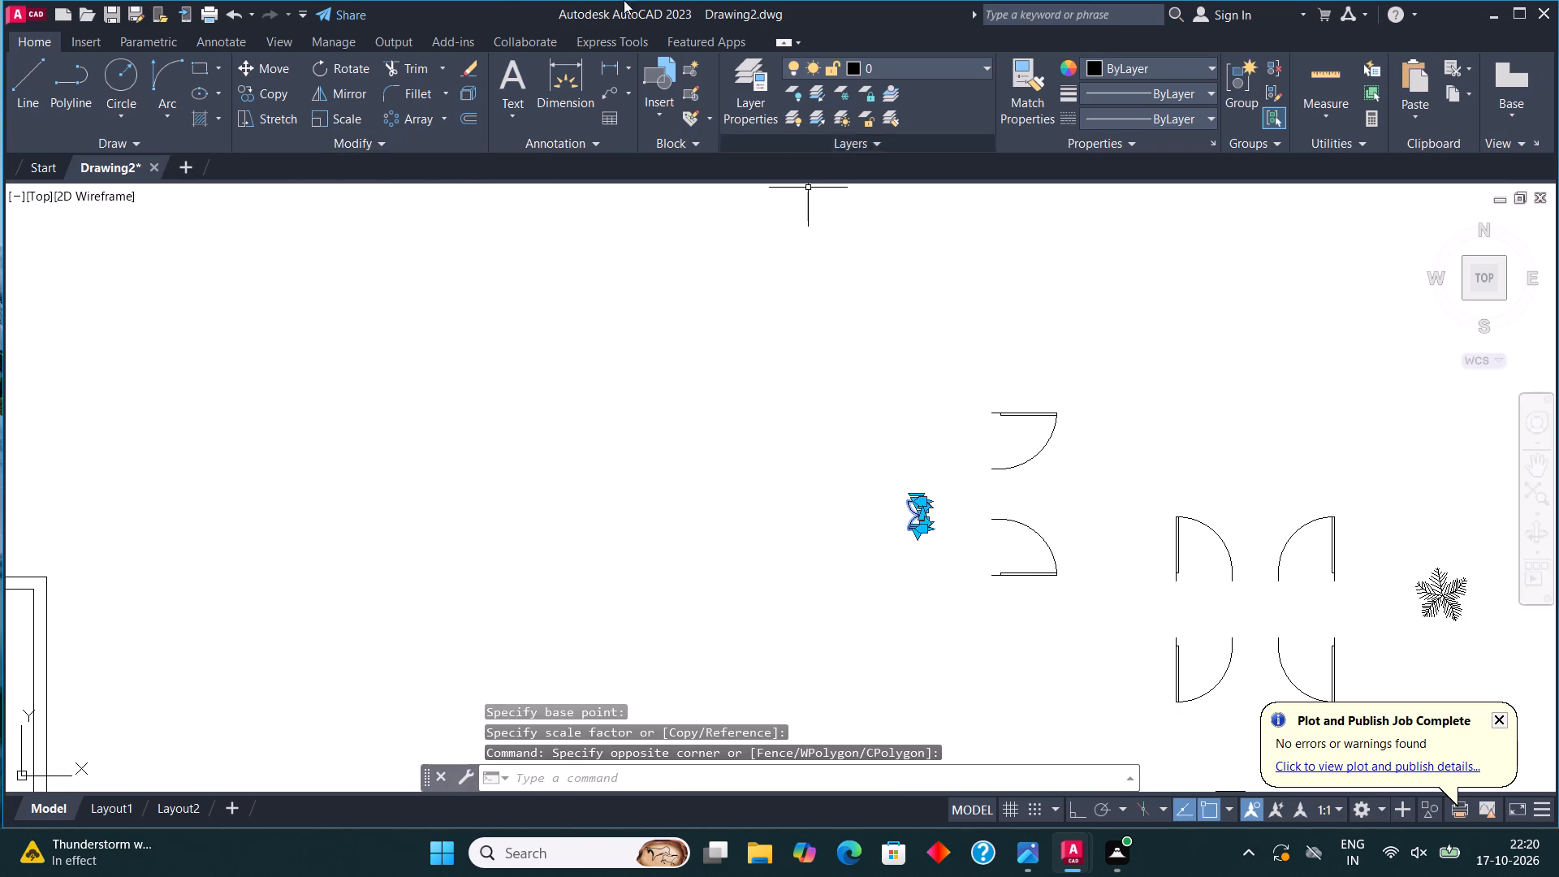
pyautogui.click(274, 98)
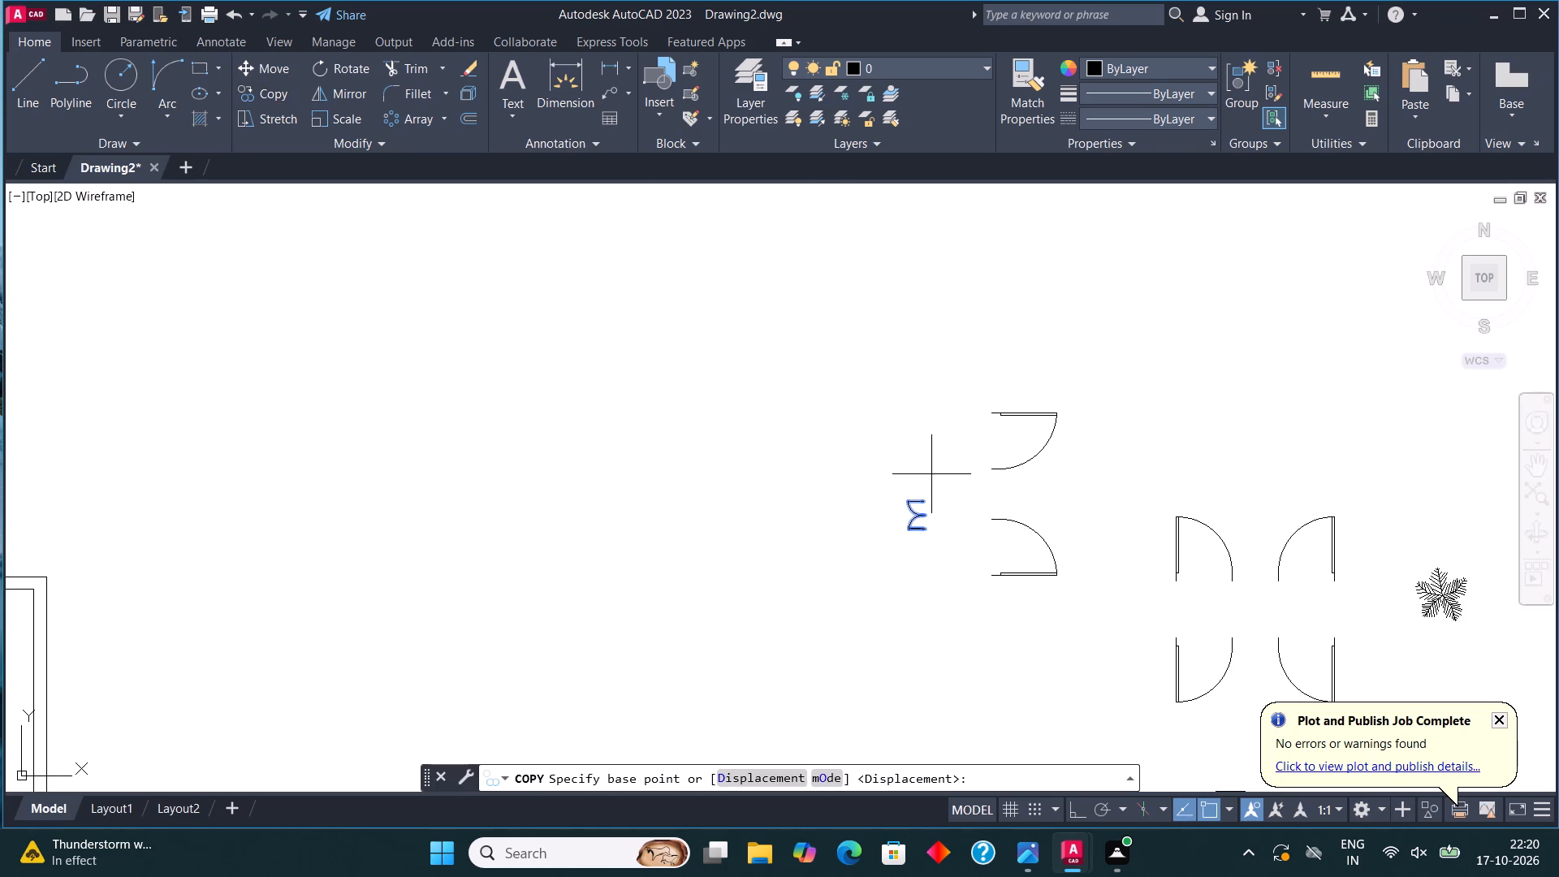
pyautogui.click(924, 503)
pyautogui.scroll(-3, 1070, 397)
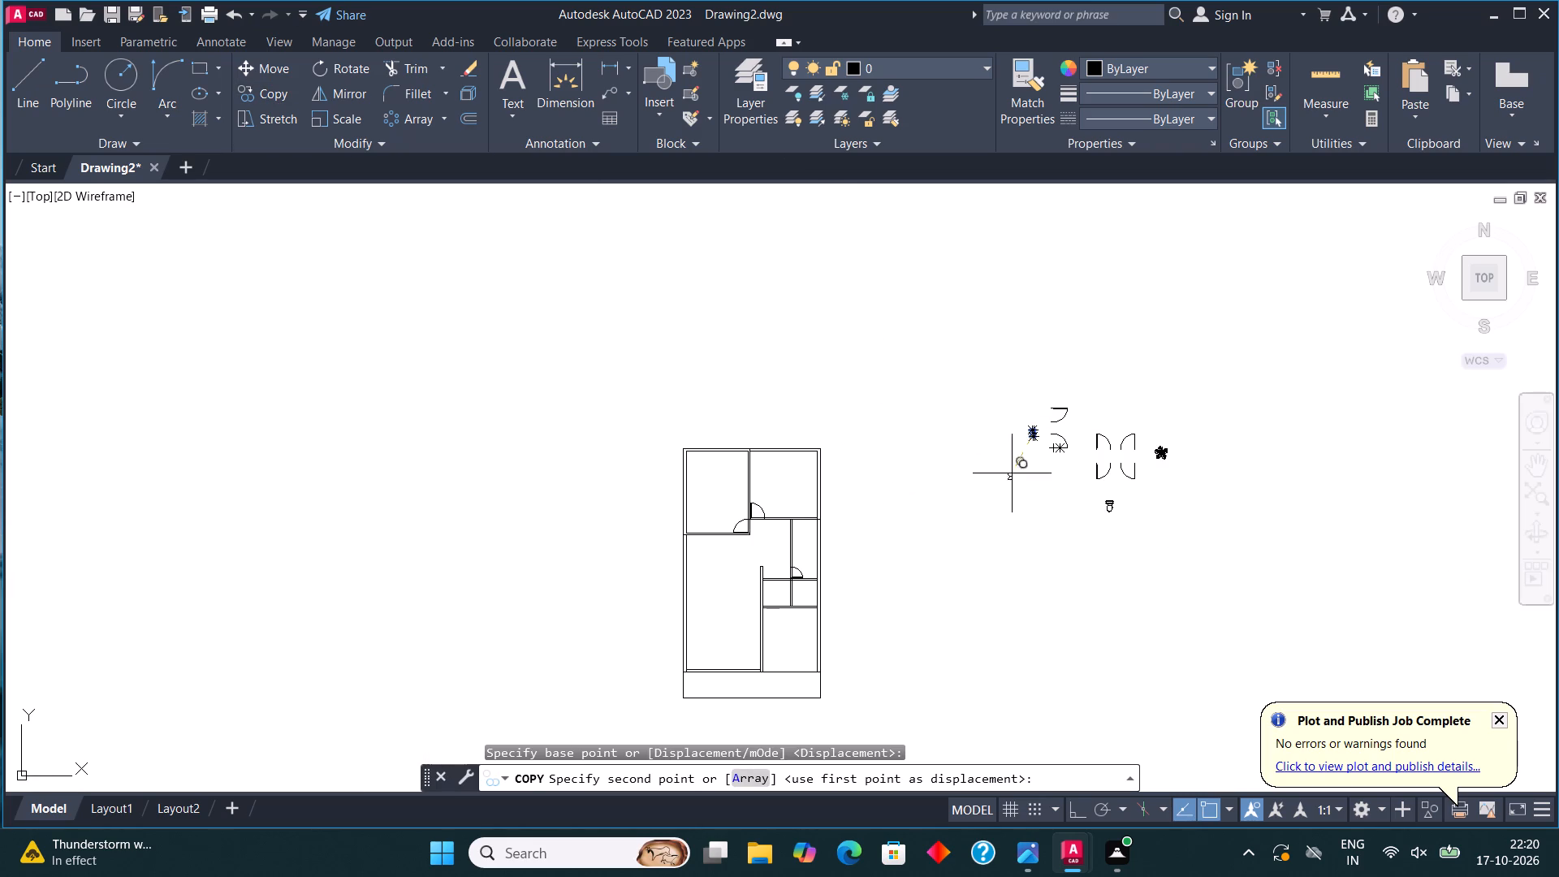
pyautogui.scroll(4, 762, 598)
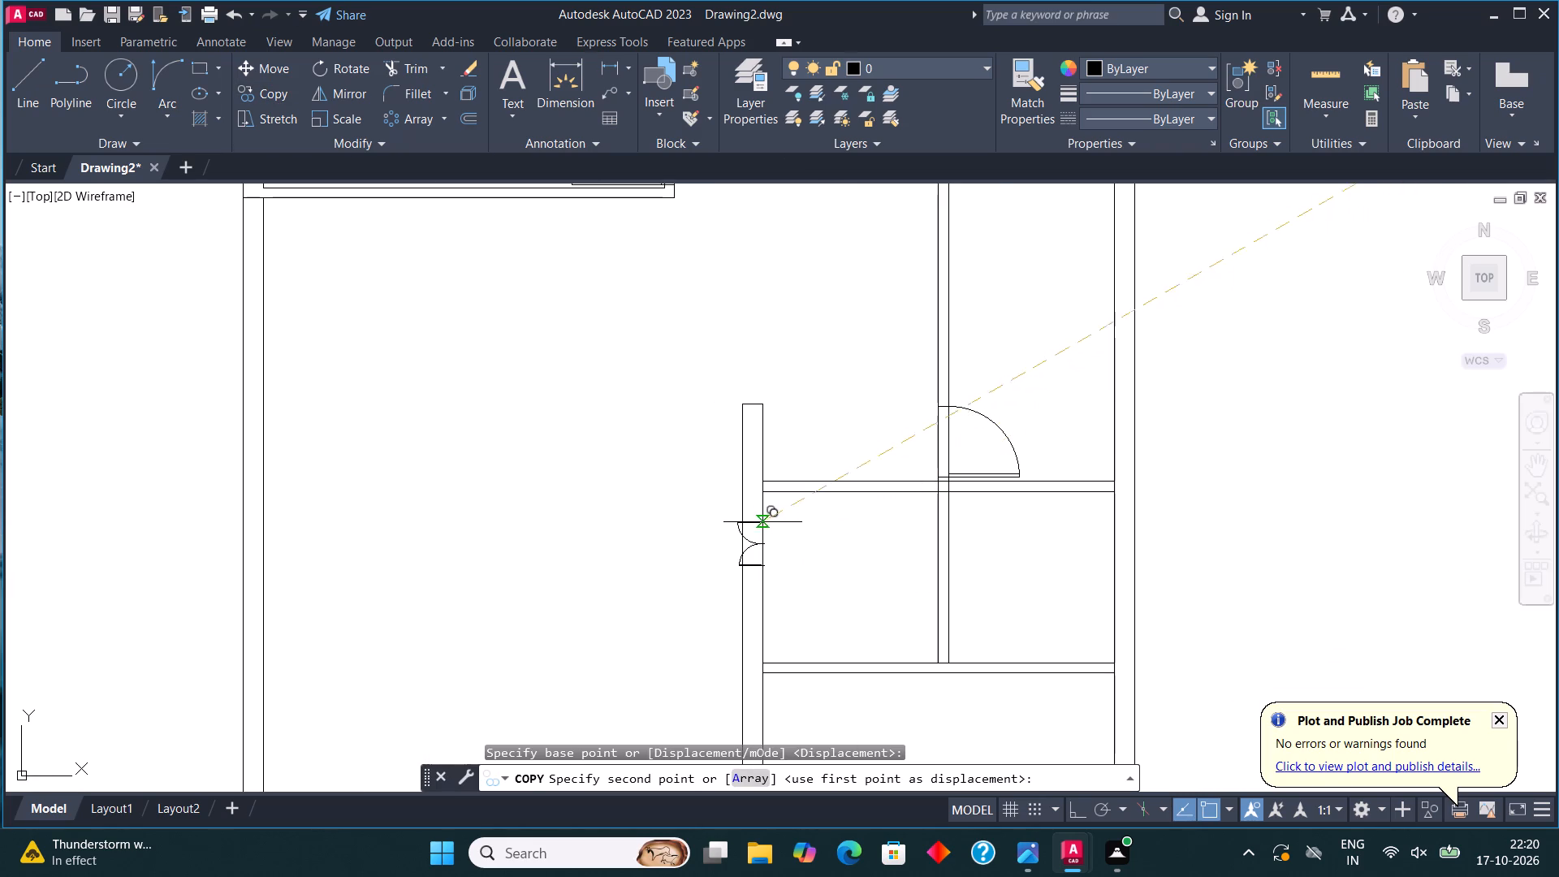
pyautogui.scroll(2, 762, 512)
pyautogui.click(759, 521)
pyautogui.press('Escape')
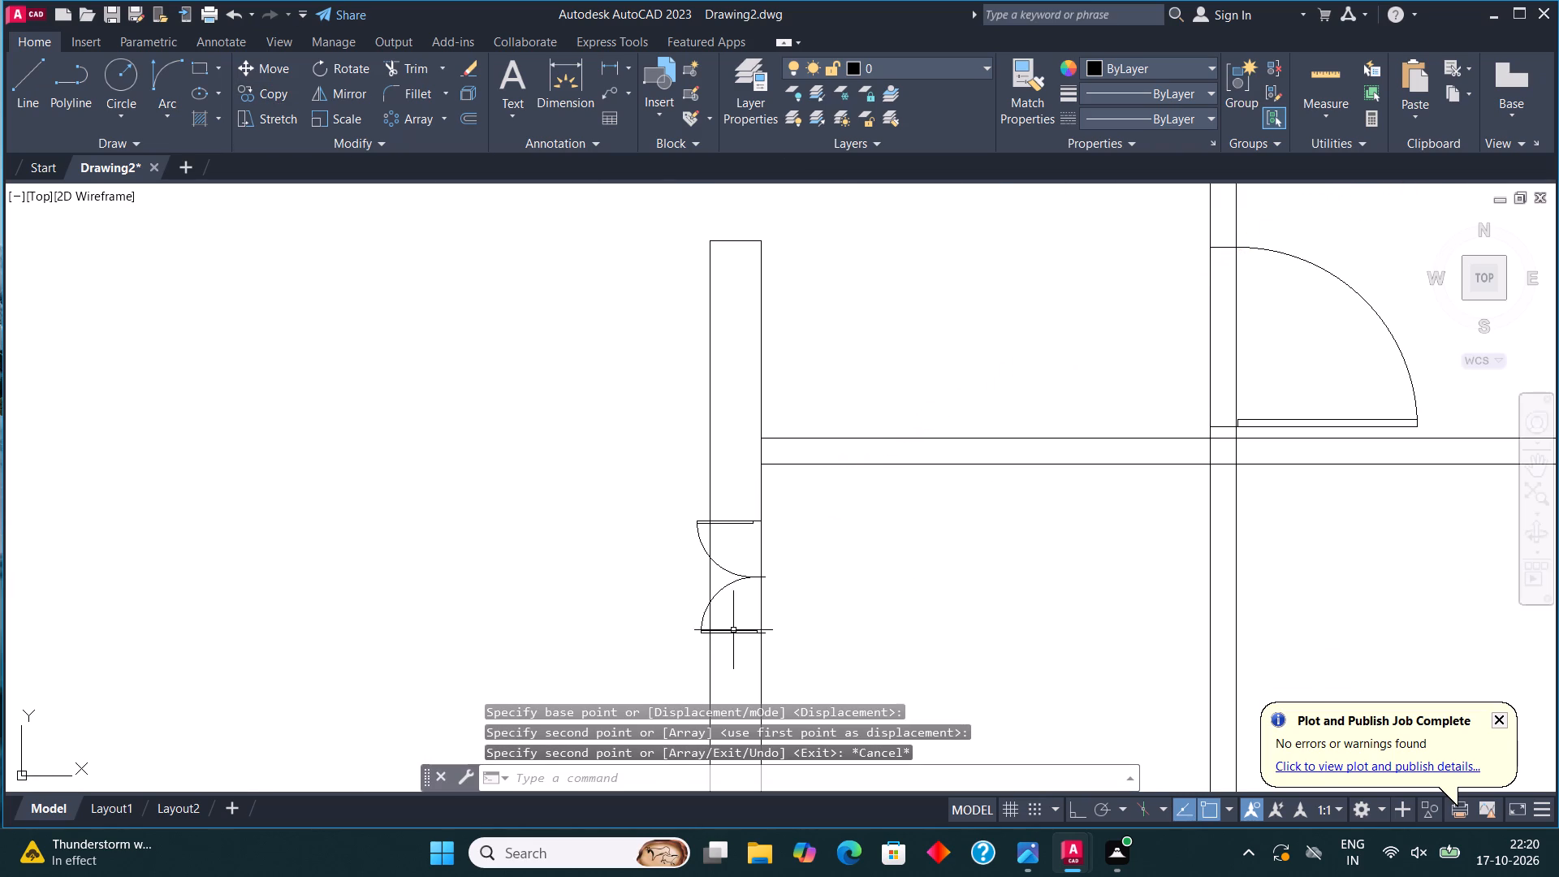
# Scale the copied double door up to a little over twice its size about the upper leaf's end at the wall face.
pyautogui.click(735, 657)
pyautogui.click(740, 534)
pyautogui.moveTo(744, 548); pyautogui.dragTo(744, 556)
pyautogui.click(744, 629)
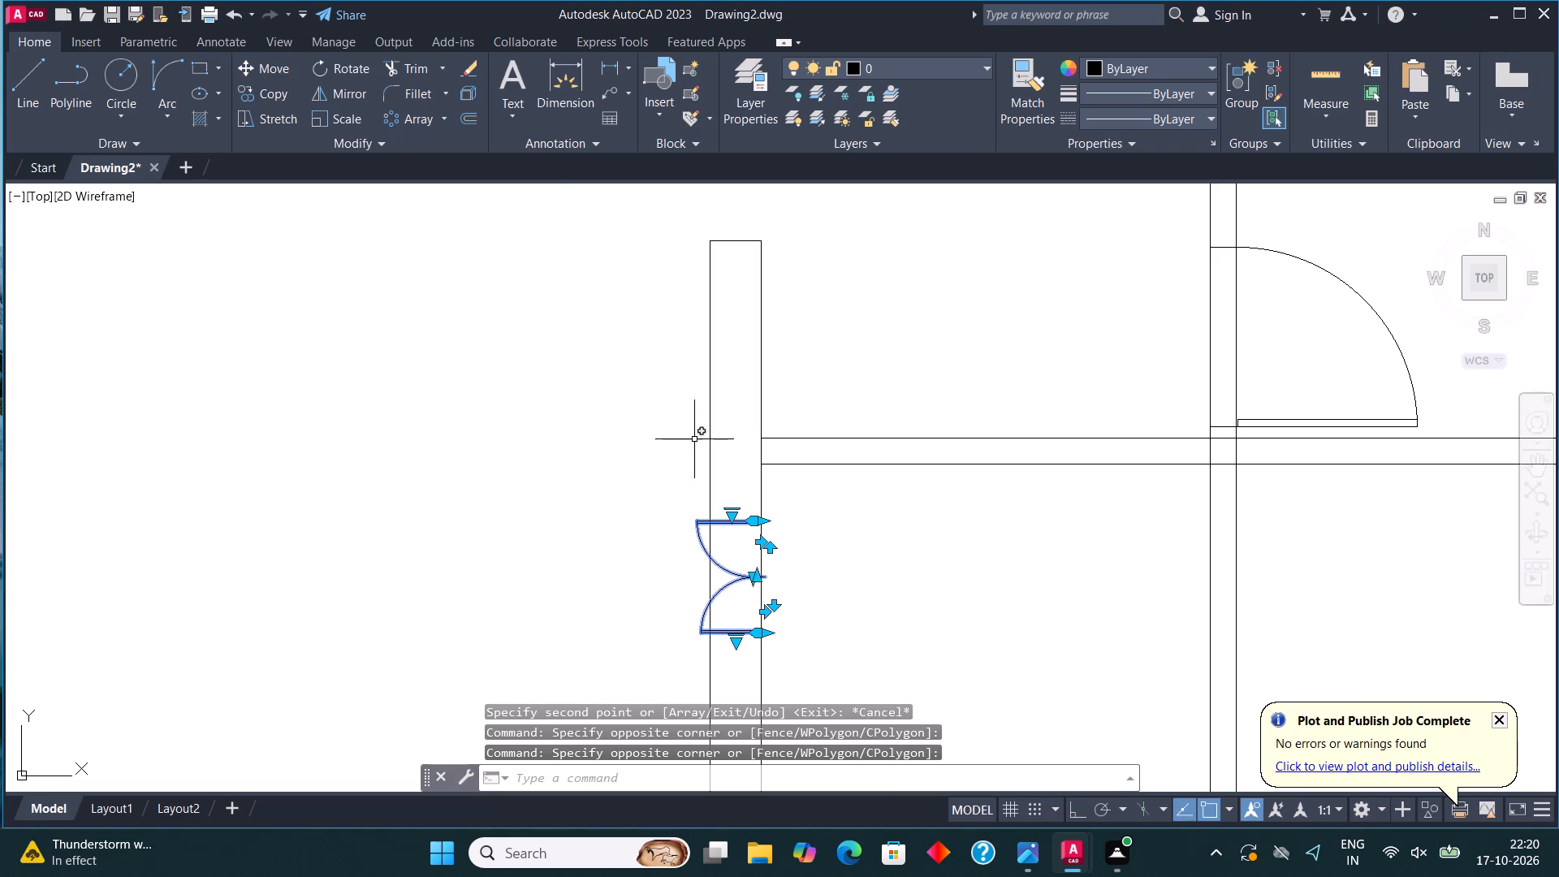
pyautogui.click(350, 119)
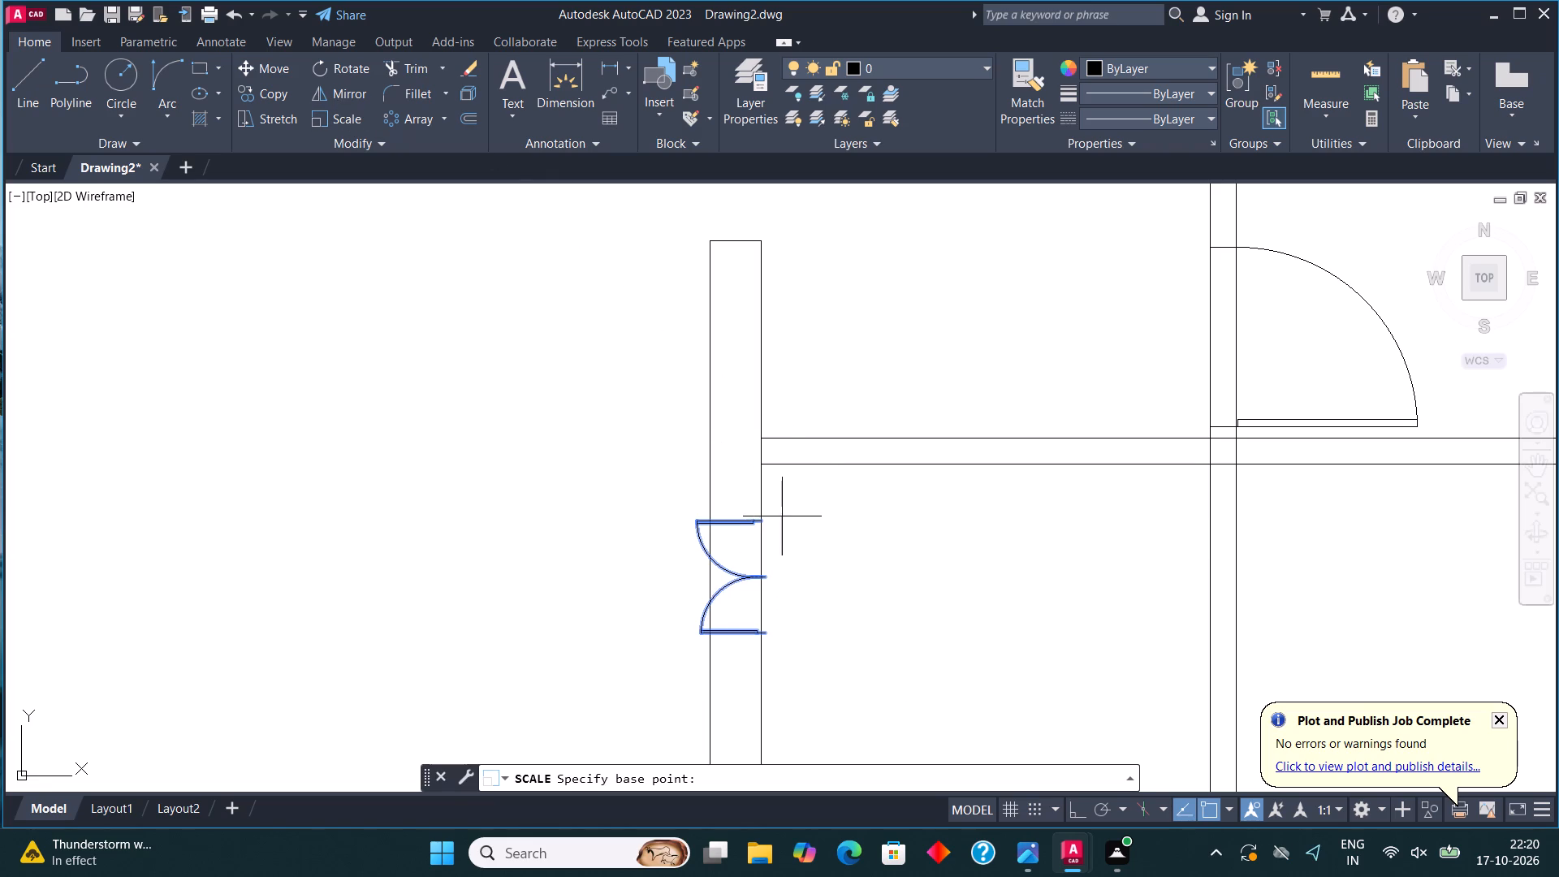
pyautogui.click(764, 525)
pyautogui.scroll(-2, 764, 525)
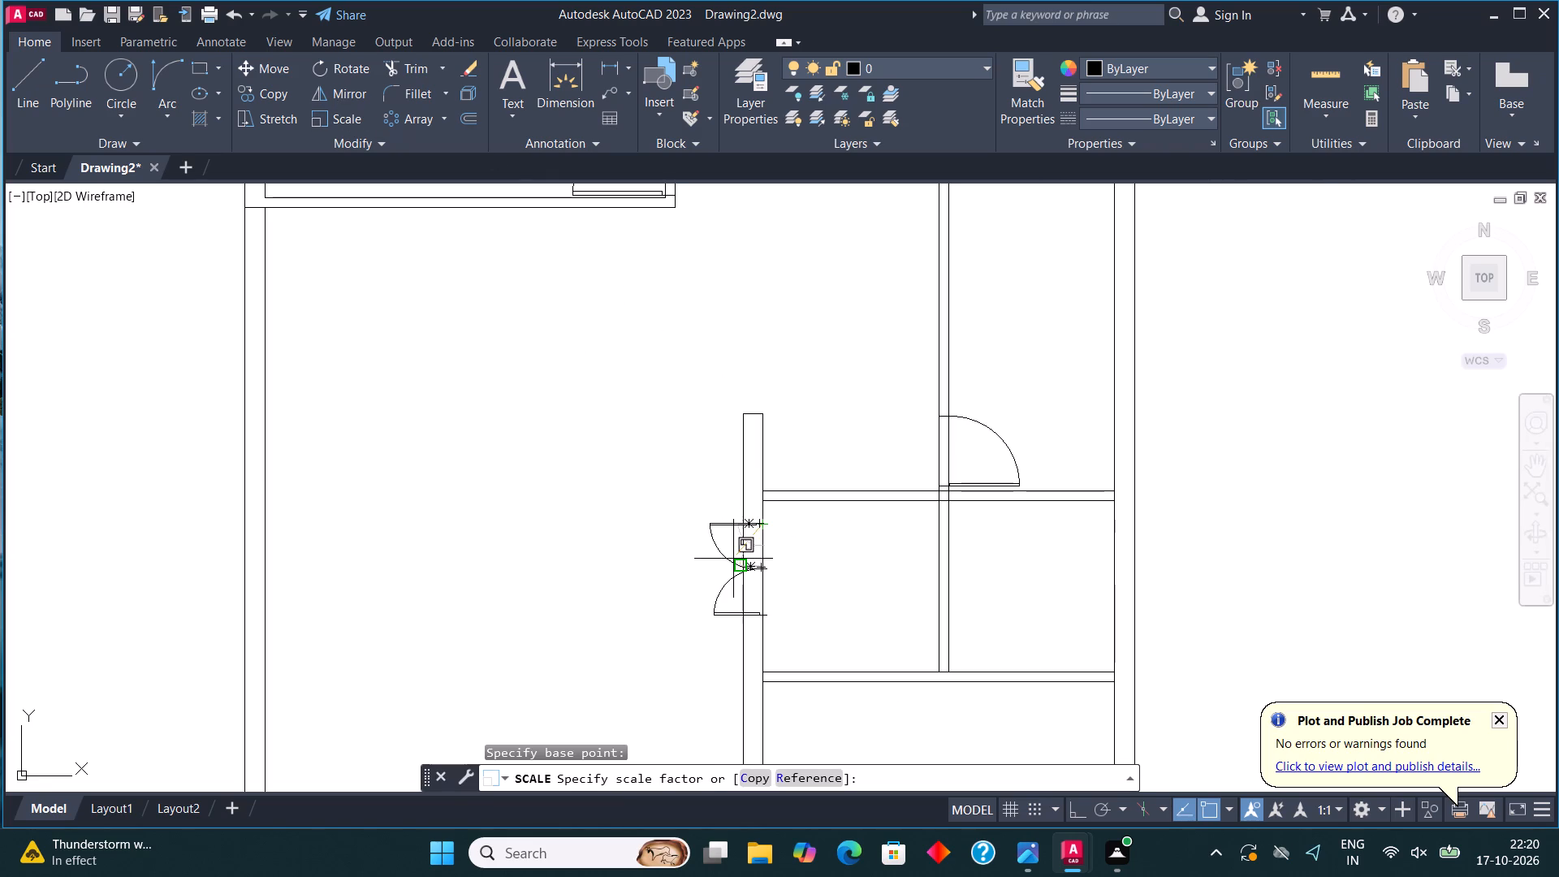
pyautogui.click(732, 560)
# Move the double door horizontally left until the lower leaf's line end meets the wall's right face.
pyautogui.scroll(2, 760, 629)
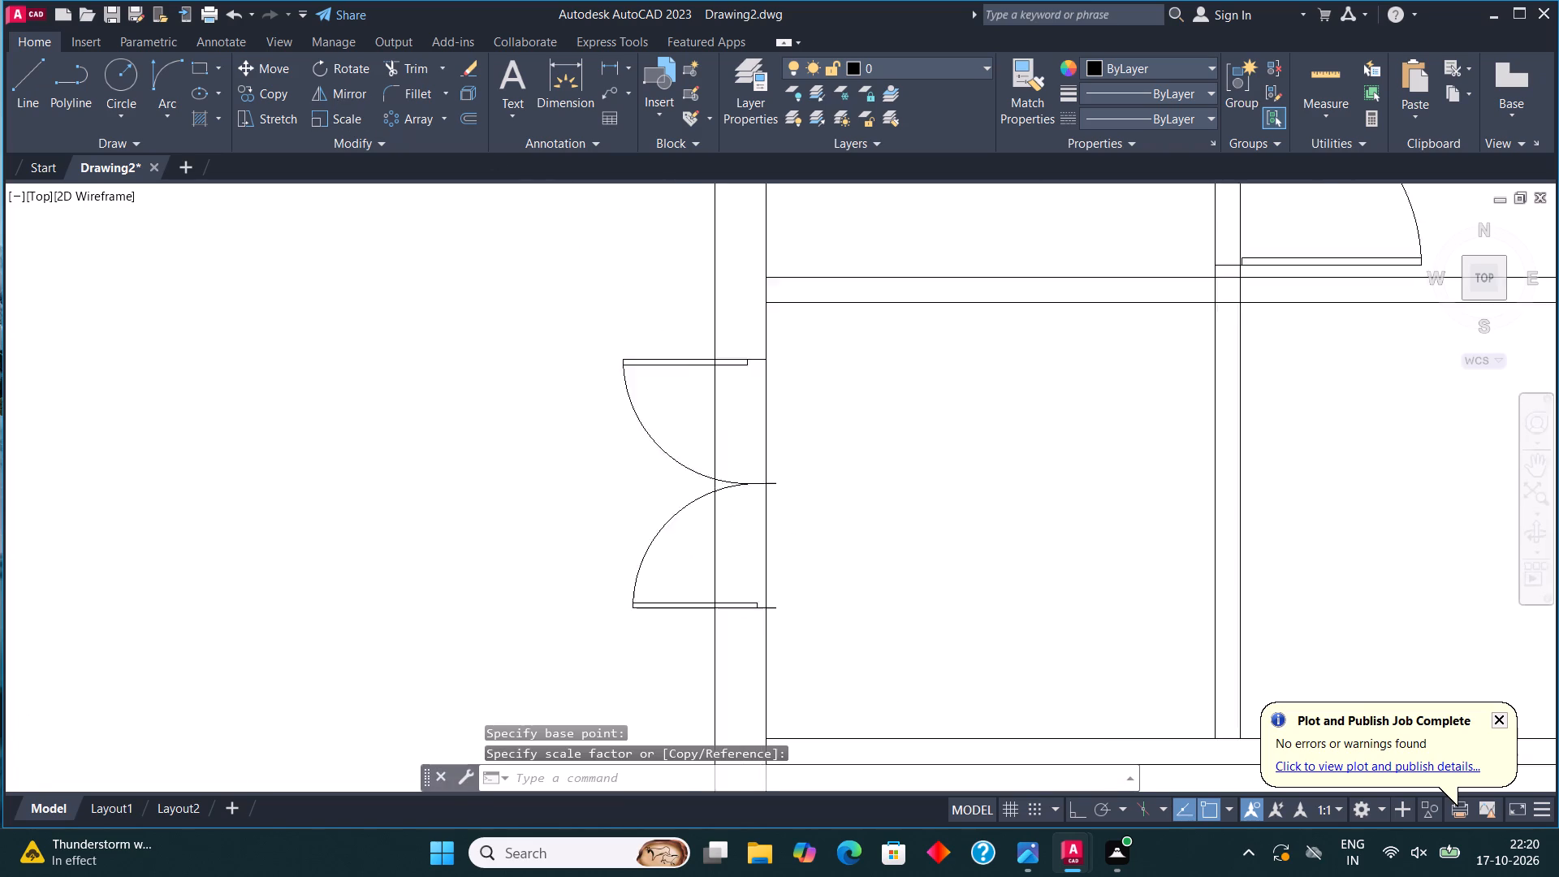
pyautogui.scroll(3, 760, 629)
pyautogui.scroll(-2, 745, 607)
pyautogui.click(738, 598)
pyautogui.click(738, 300)
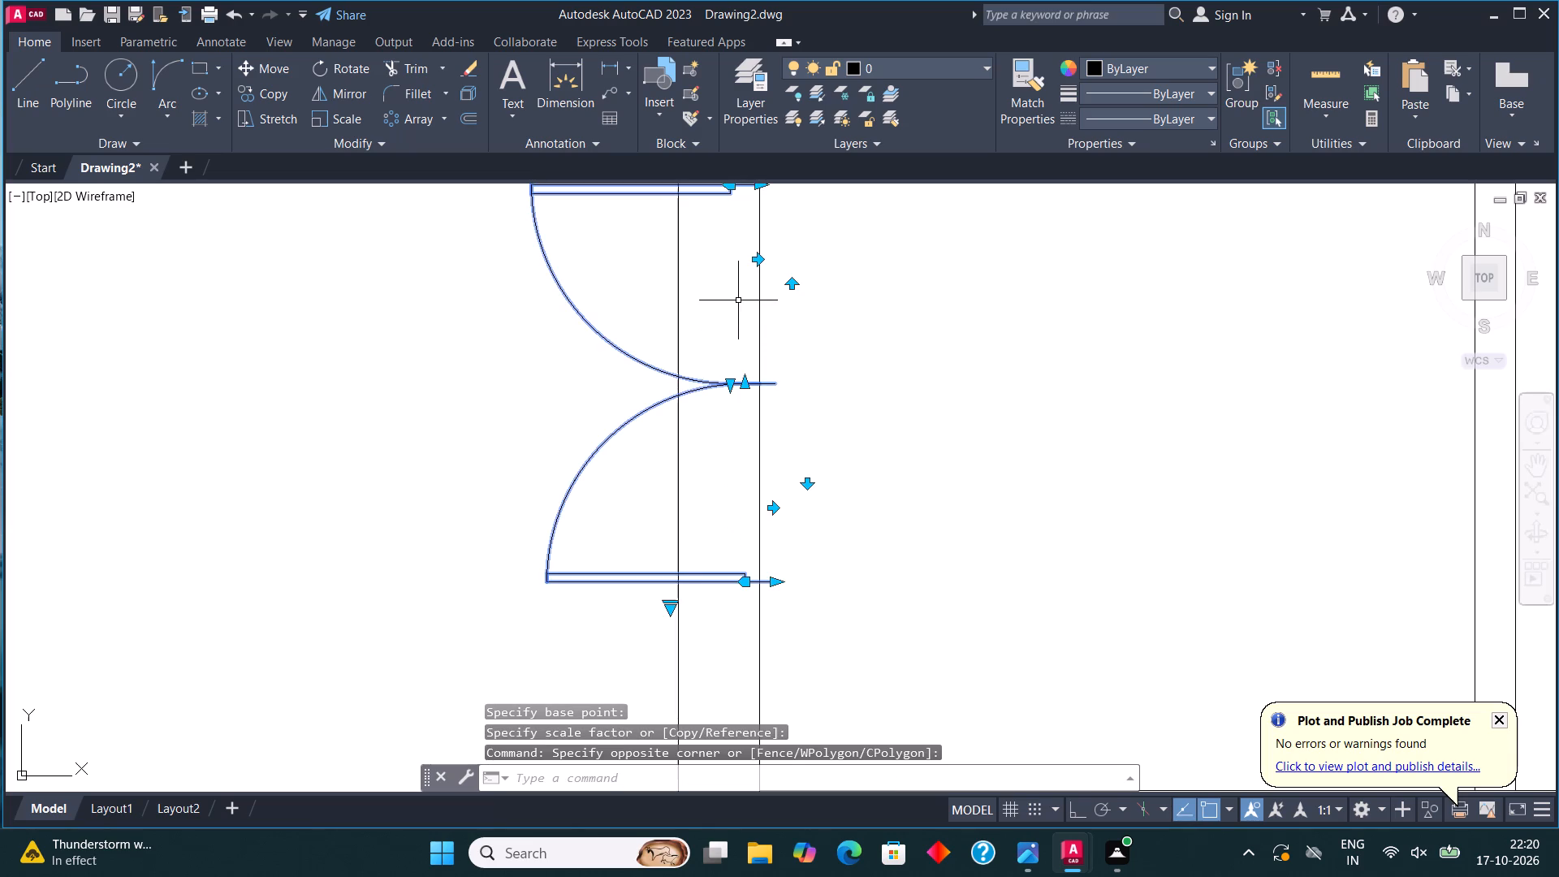
pyautogui.moveTo(736, 347); pyautogui.dragTo(721, 399, button='middle')
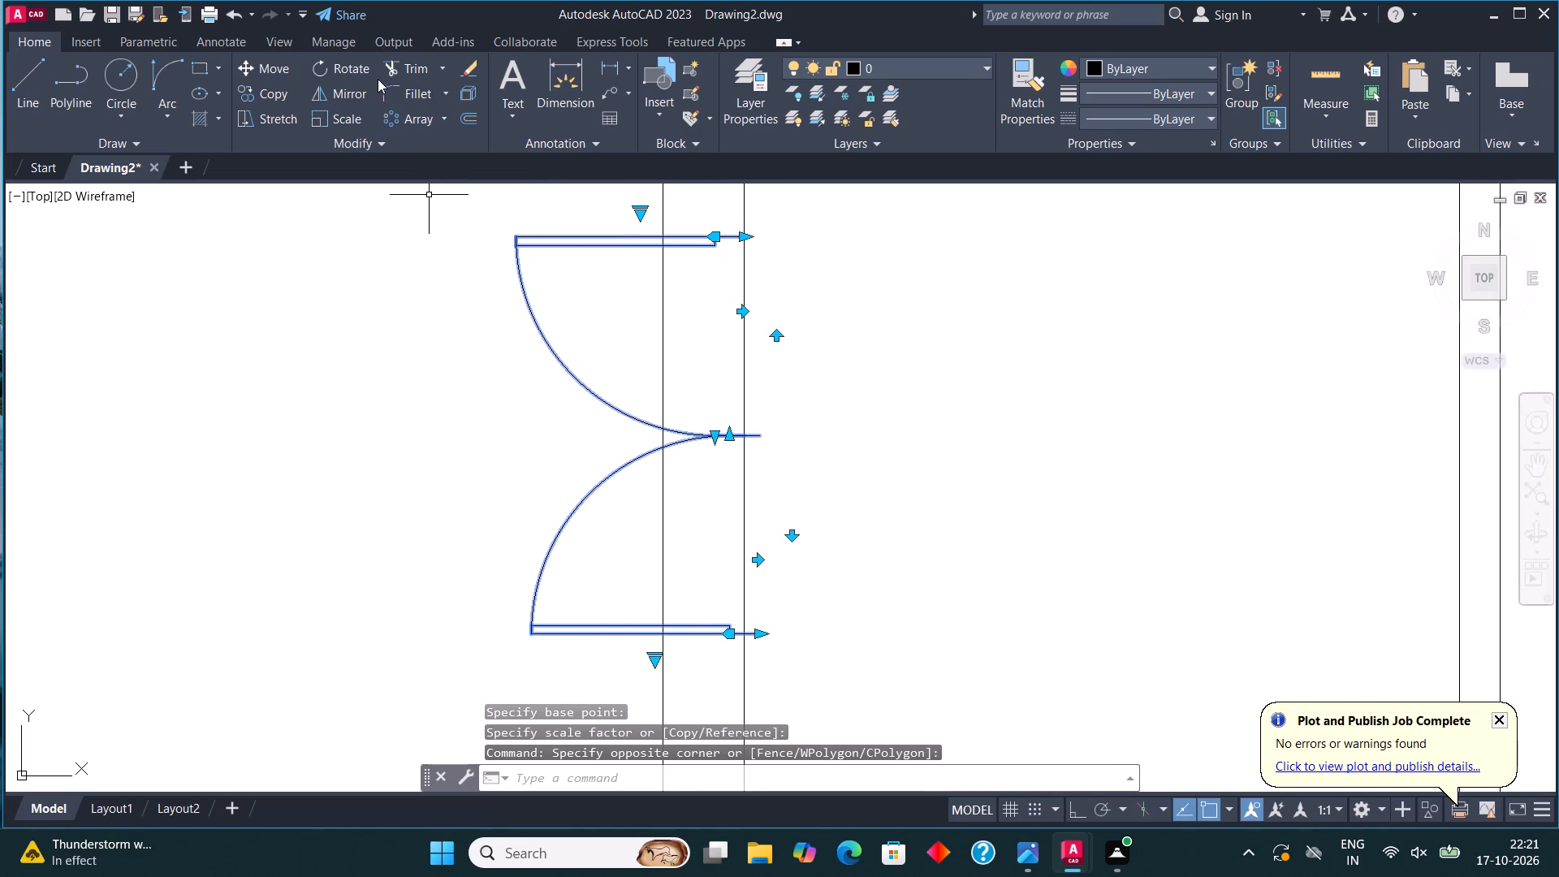
pyautogui.click(252, 63)
pyautogui.scroll(4, 734, 652)
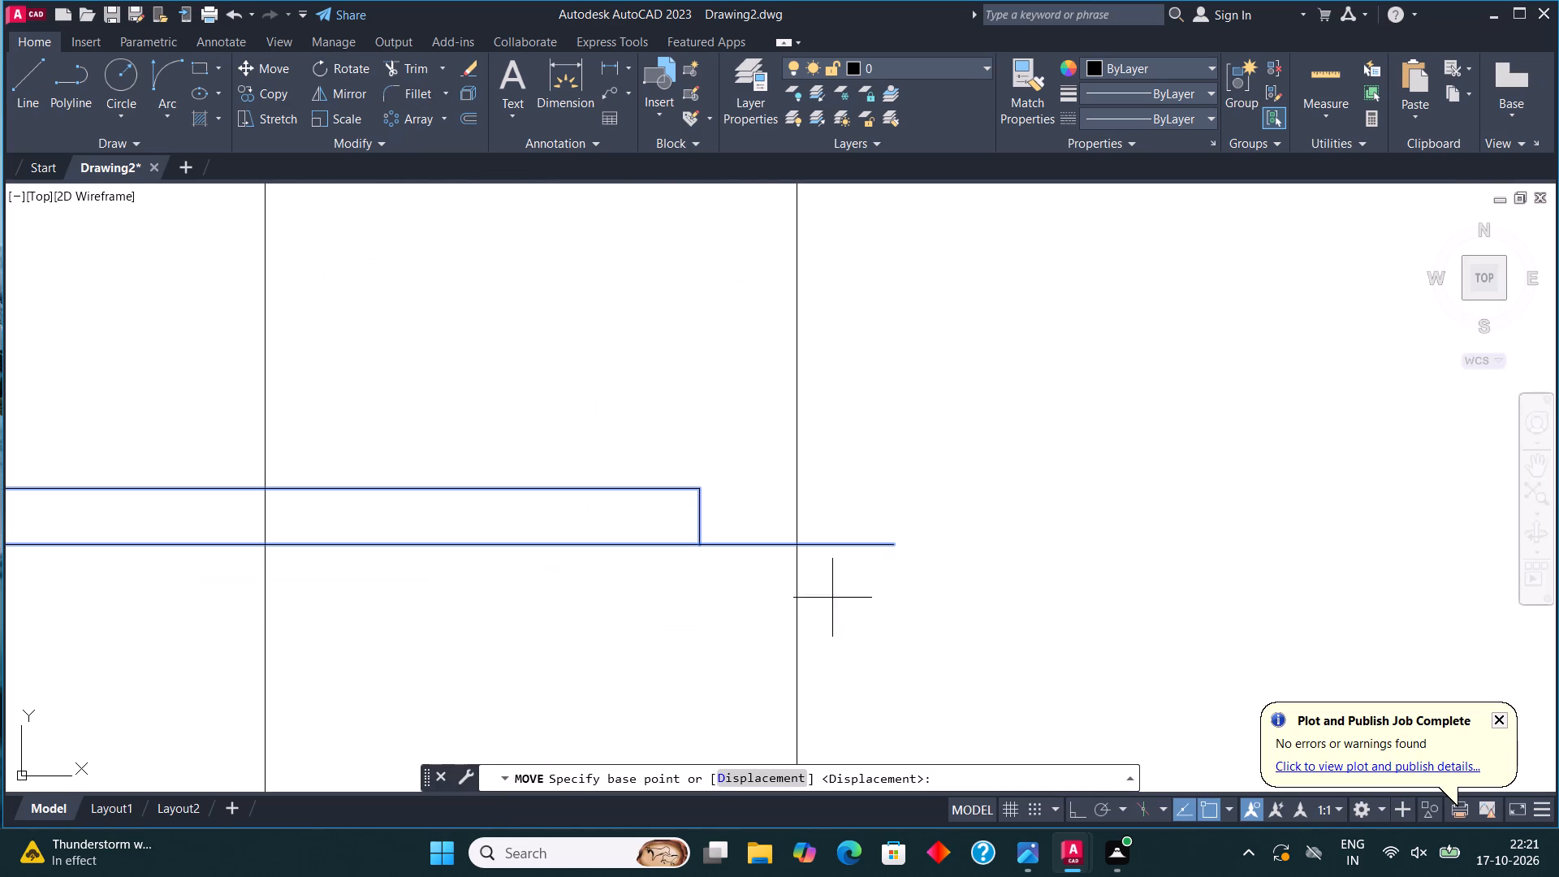
pyautogui.click(896, 549)
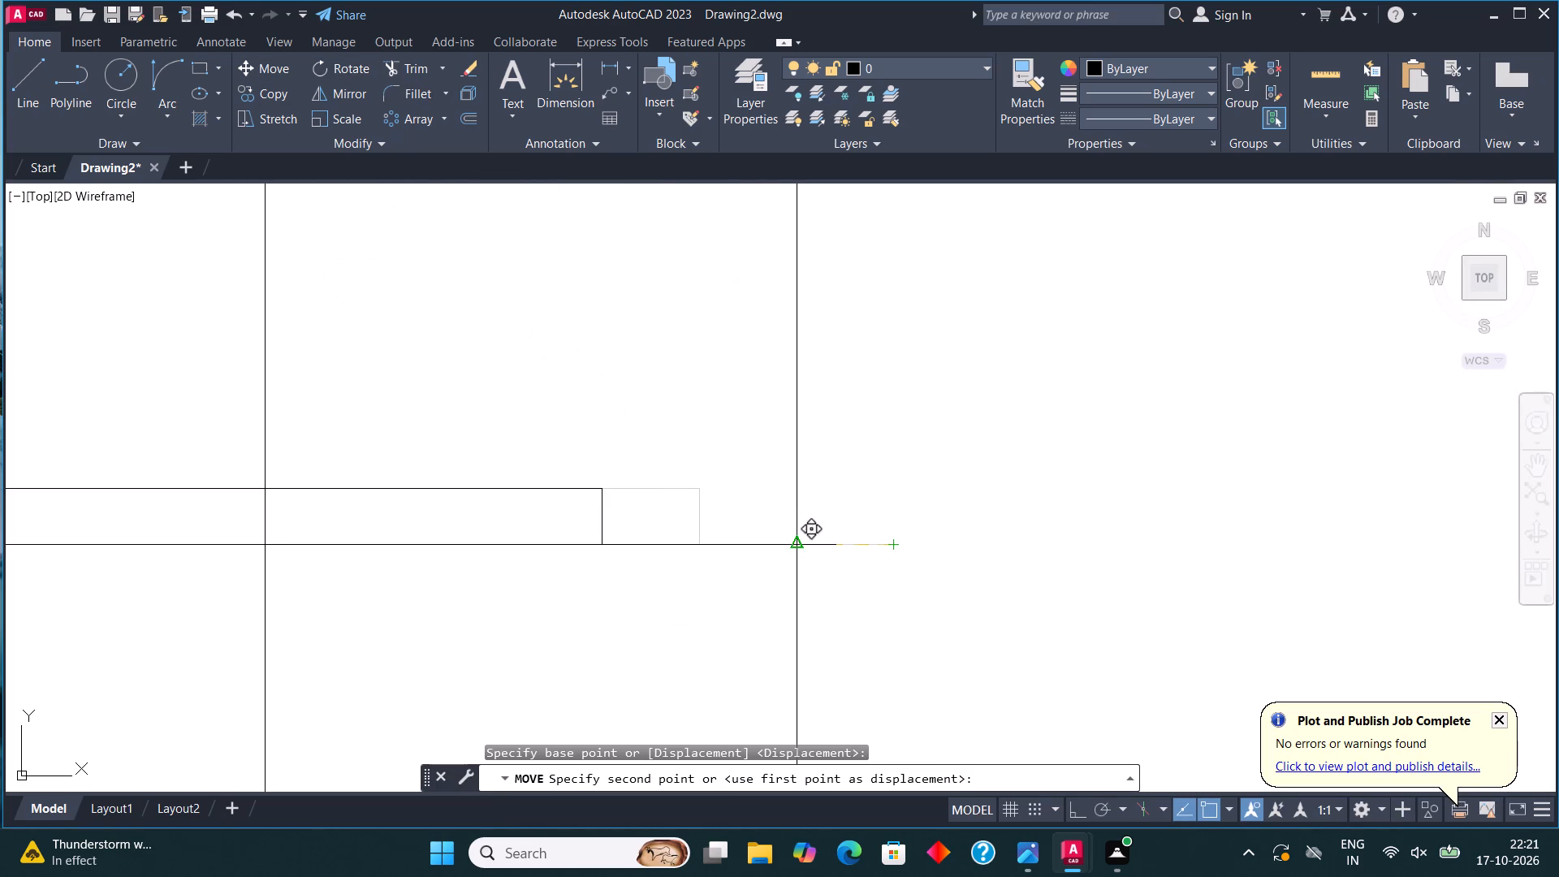
pyautogui.click(798, 551)
# Move the upper leaf of the double door slightly right so its line end meets the wall's right face.
pyautogui.scroll(-6, 787, 603)
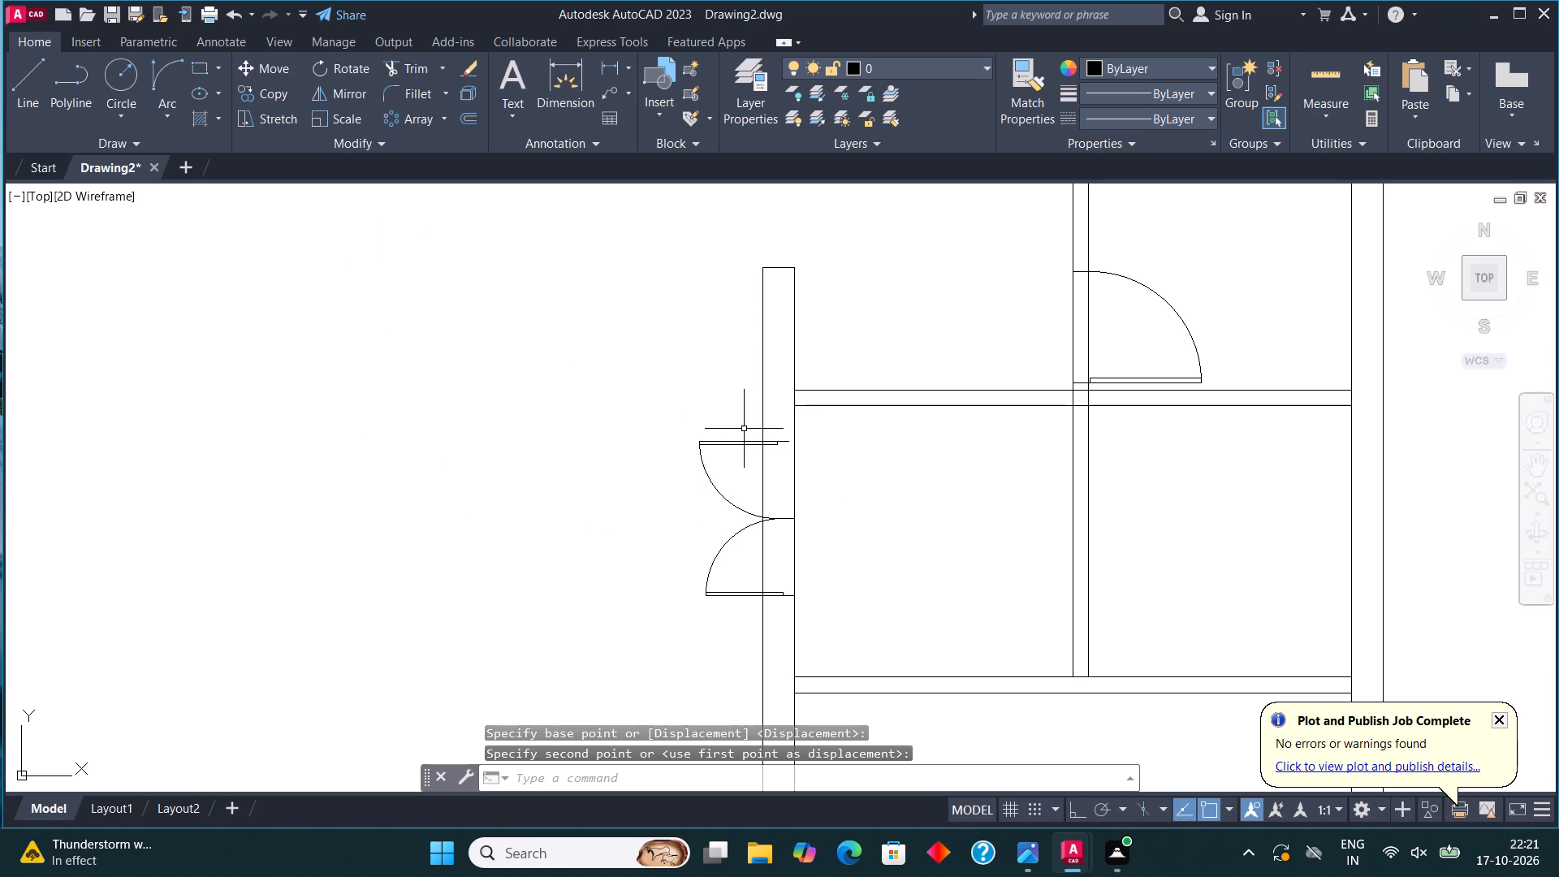
pyautogui.scroll(1, 775, 440)
pyautogui.click(775, 440)
pyautogui.click(245, 58)
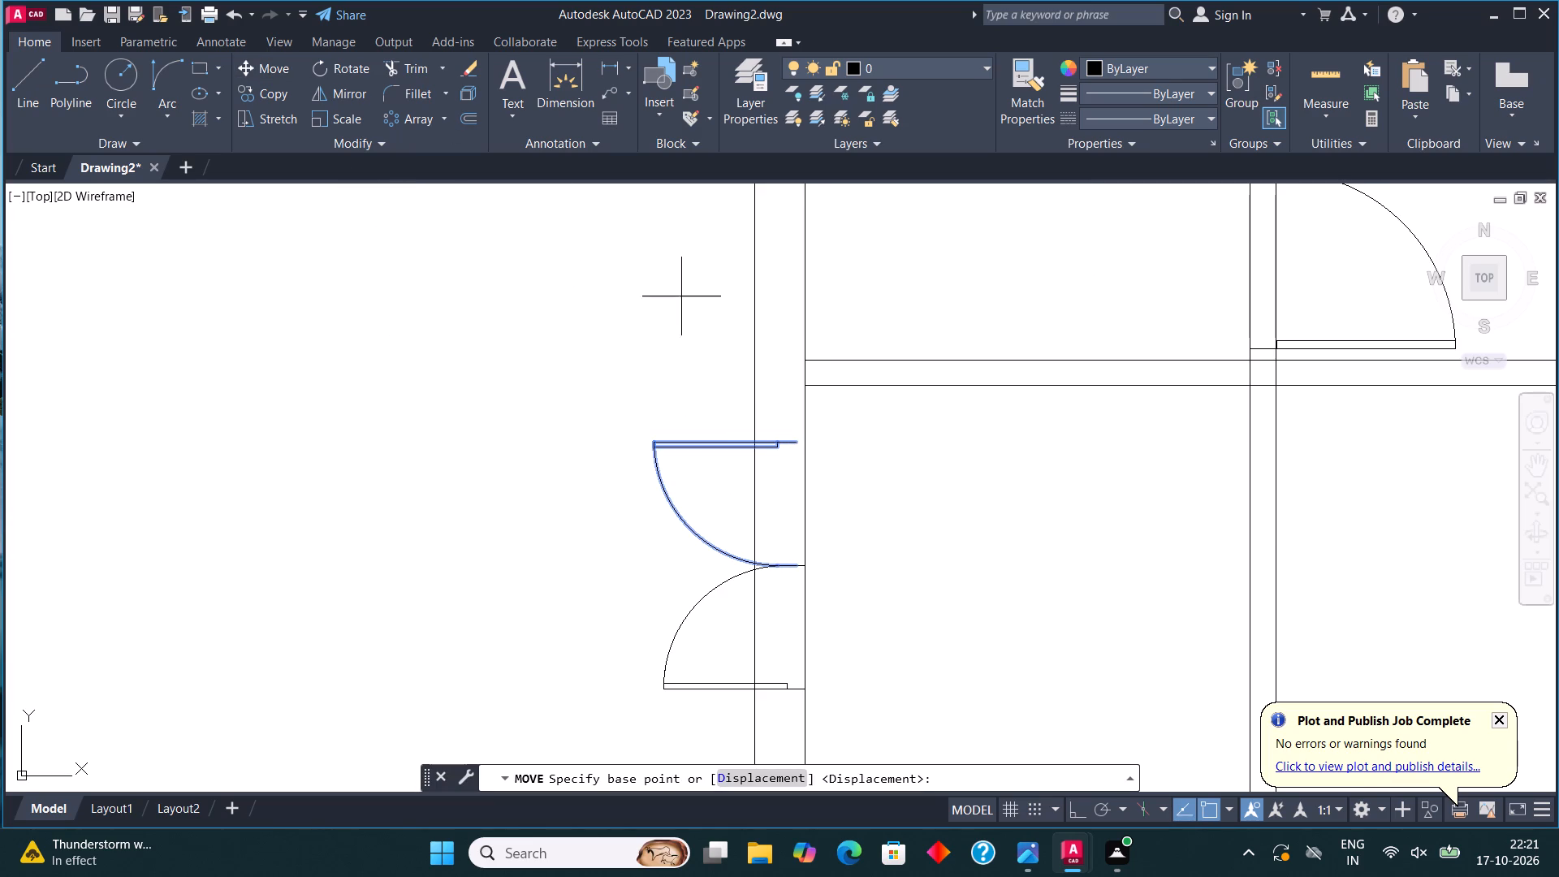
pyautogui.scroll(3, 812, 416)
pyautogui.click(751, 516)
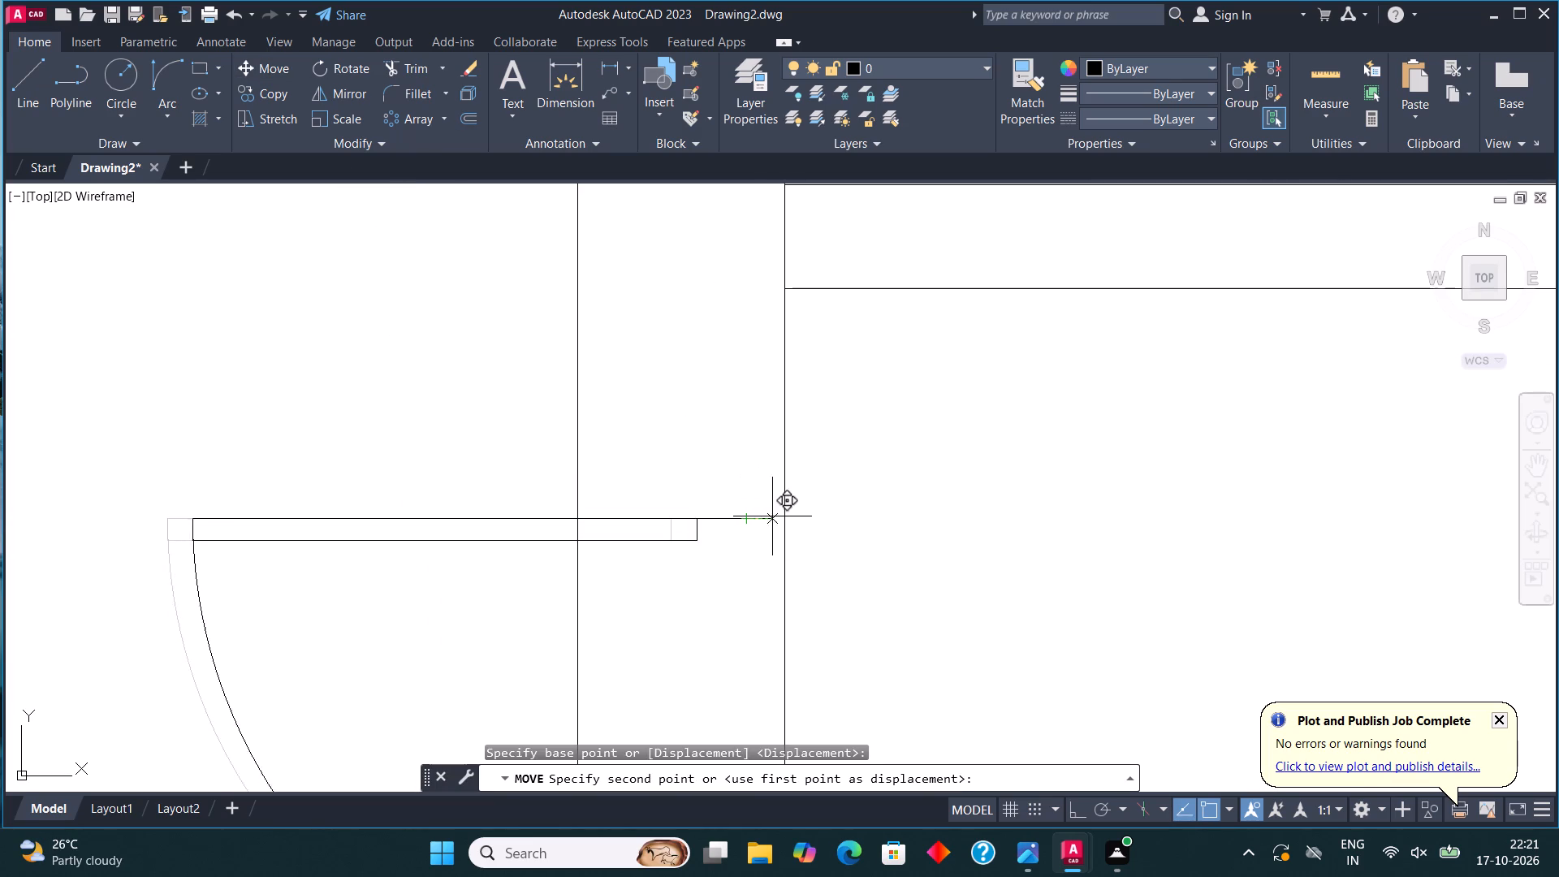
pyautogui.click(779, 516)
# Trim both faces of the vertical wall between the double door's leaves to open the doorway.
pyautogui.scroll(-4, 761, 440)
pyautogui.scroll(5, 748, 549)
pyautogui.scroll(-3, 743, 545)
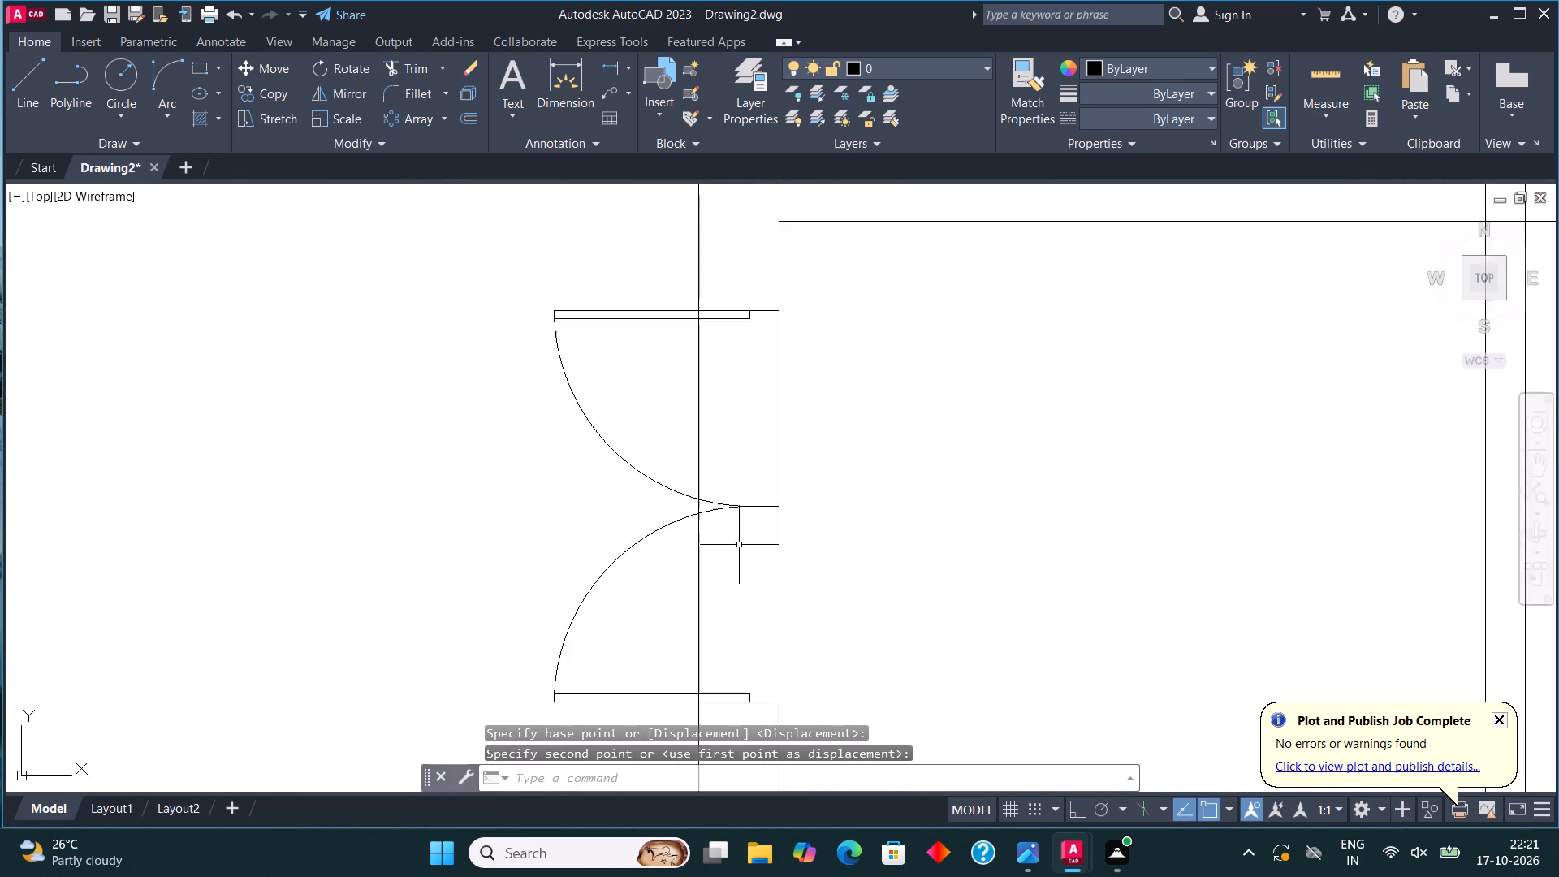
pyautogui.scroll(-2, 739, 545)
pyautogui.moveTo(671, 460); pyautogui.dragTo(514, 369, button='middle')
pyautogui.click(418, 71)
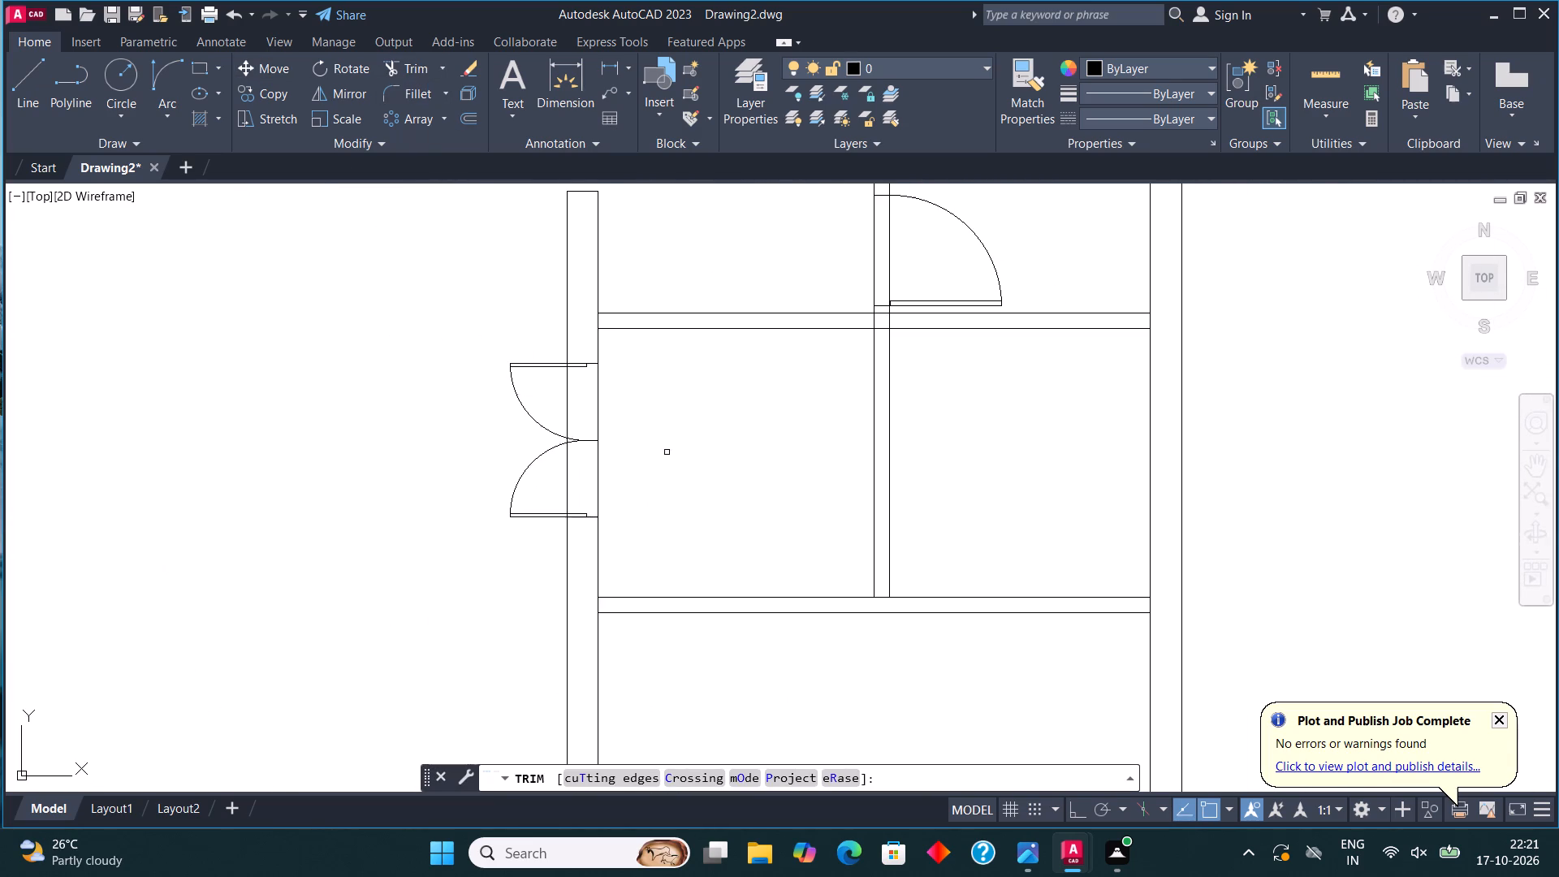
pyautogui.click(546, 481)
pyautogui.click(697, 487)
pyautogui.click(555, 389)
pyautogui.click(654, 401)
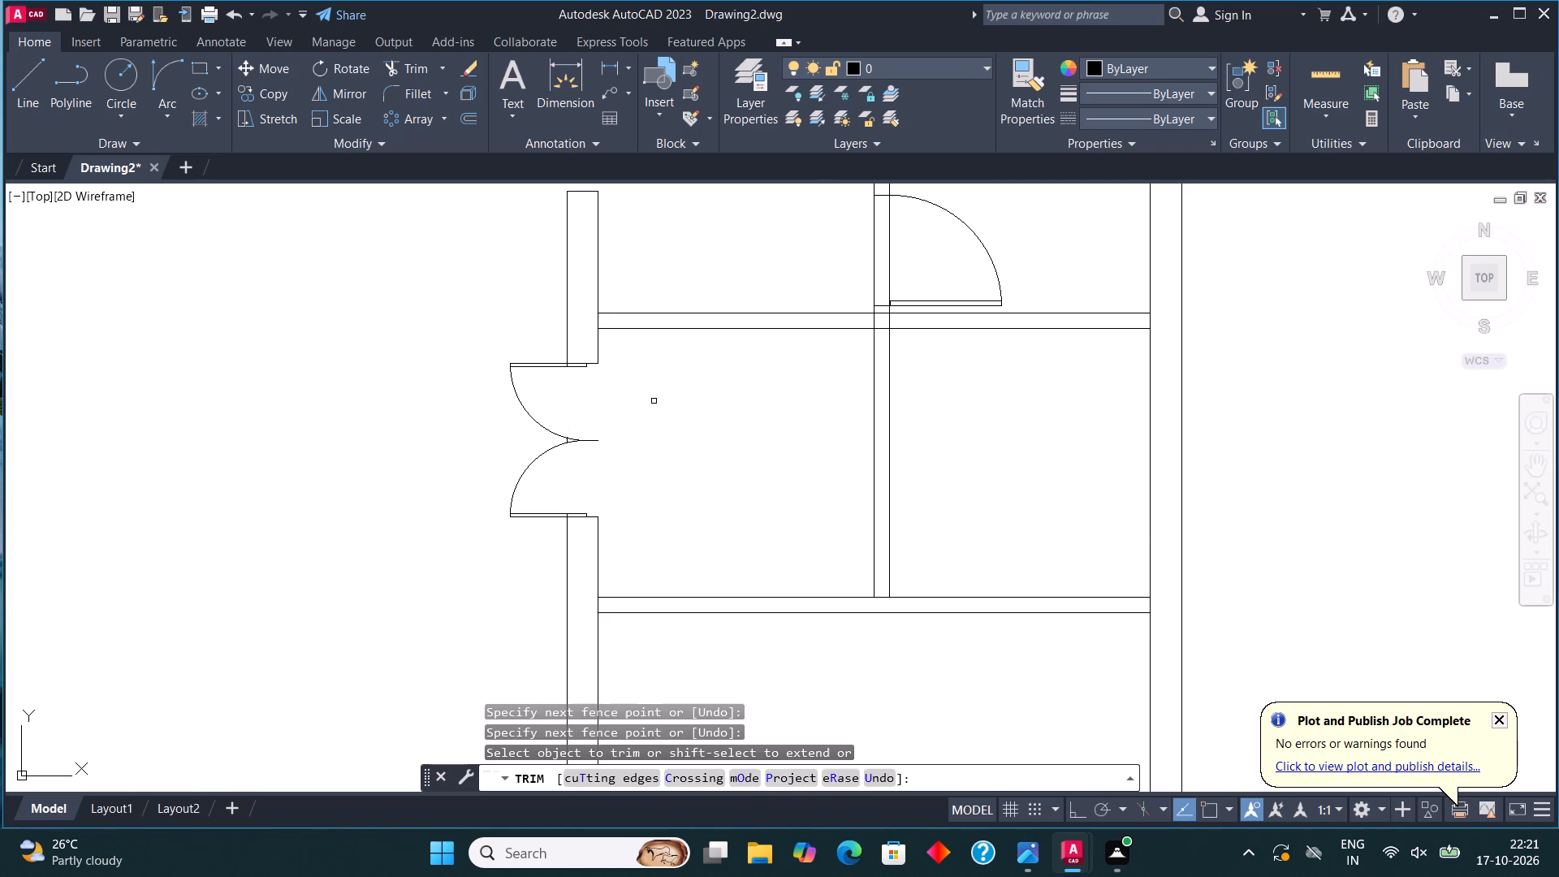
pyautogui.scroll(3, 538, 467)
pyautogui.click(659, 355)
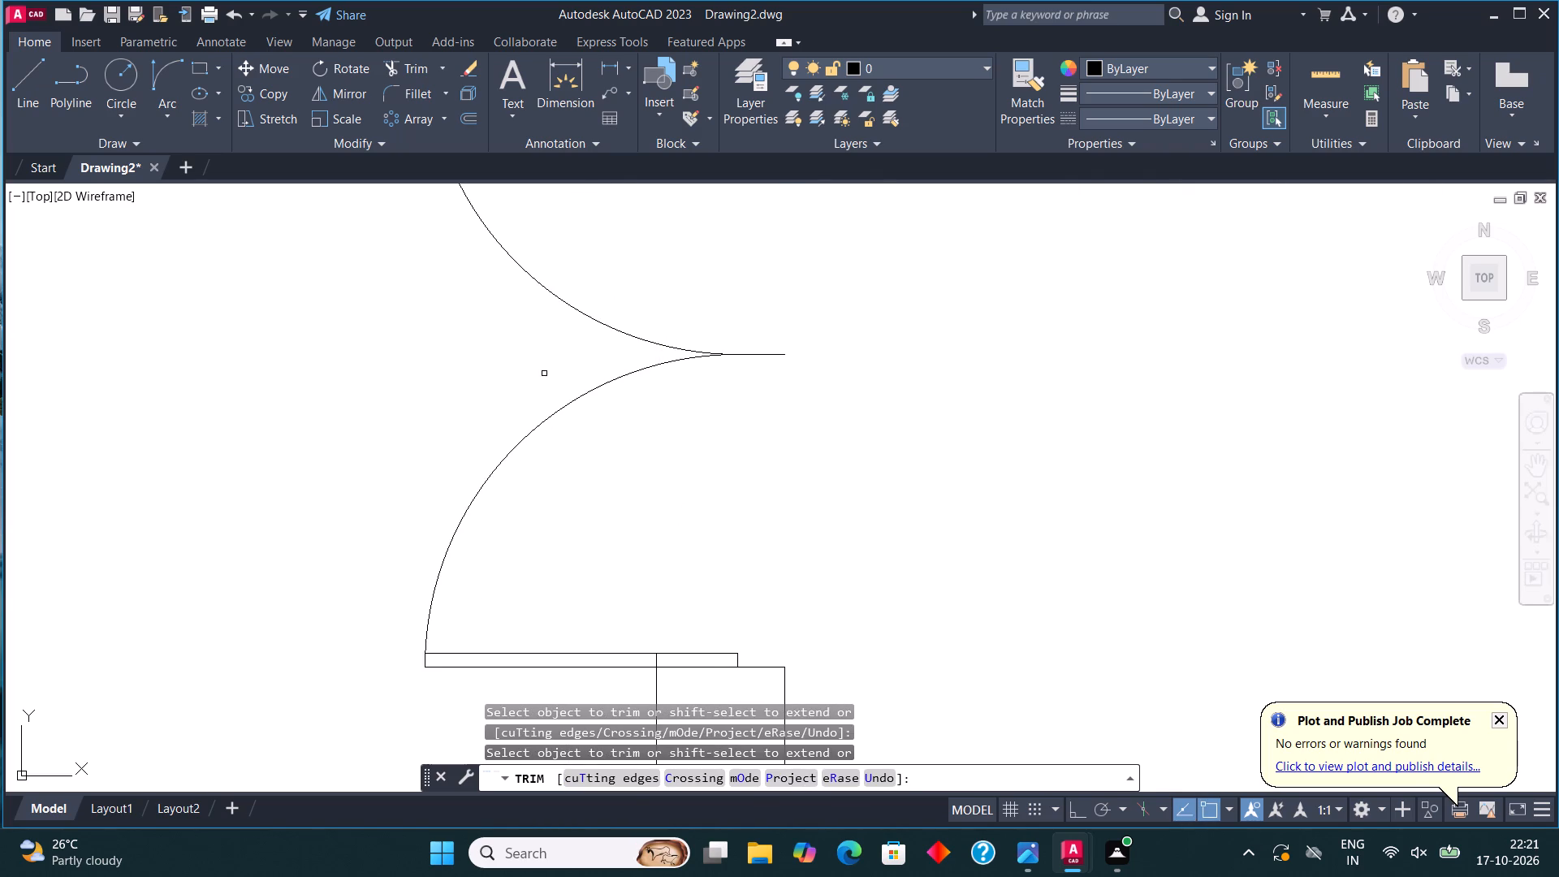
pyautogui.scroll(-3, 594, 396)
pyautogui.scroll(-1, 602, 262)
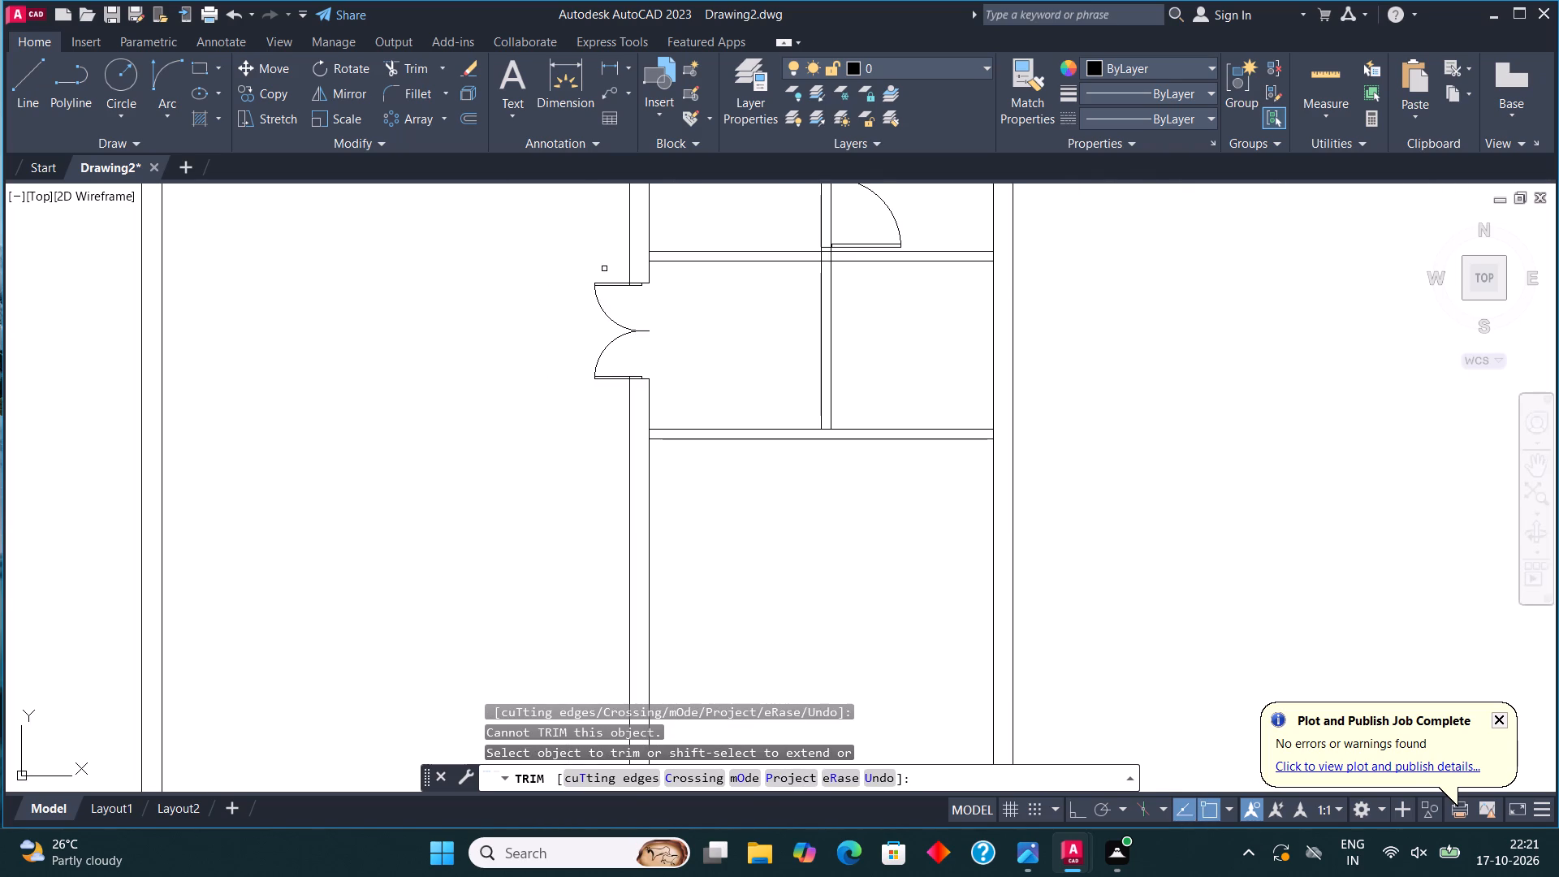
pyautogui.press('Escape')
# Draw a short line across the small rooms' top wall, about midway between the double-door wall and the partition.
pyautogui.scroll(-3, 612, 323)
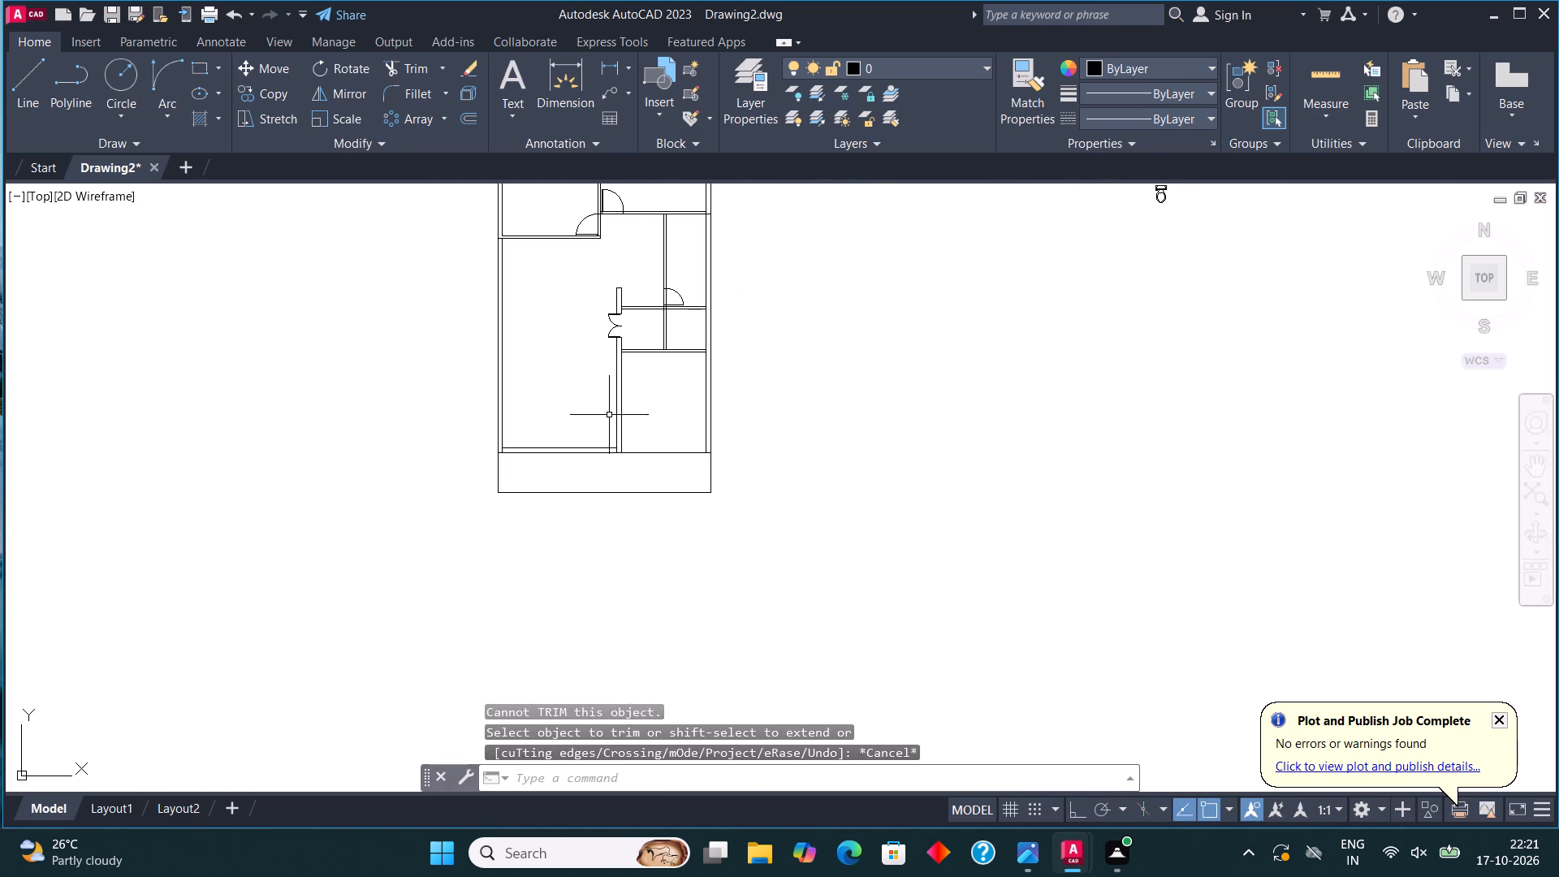
pyautogui.moveTo(678, 437); pyautogui.dragTo(719, 478, button='middle')
pyautogui.scroll(2, 695, 352)
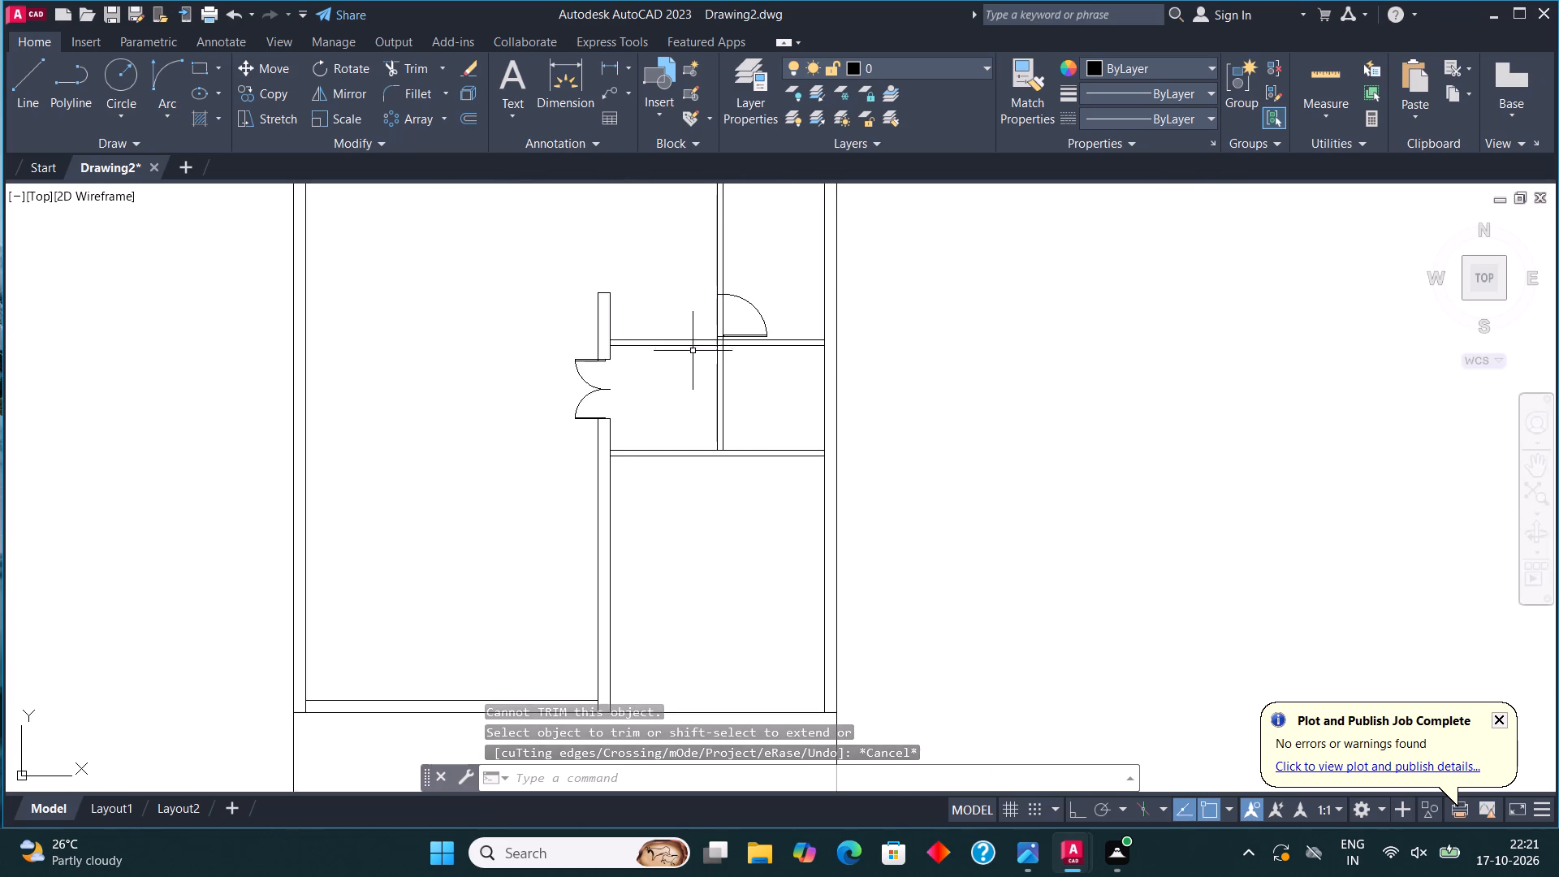
pyautogui.scroll(1, 692, 351)
pyautogui.moveTo(679, 364); pyautogui.dragTo(702, 467, button='middle')
pyautogui.scroll(2, 684, 432)
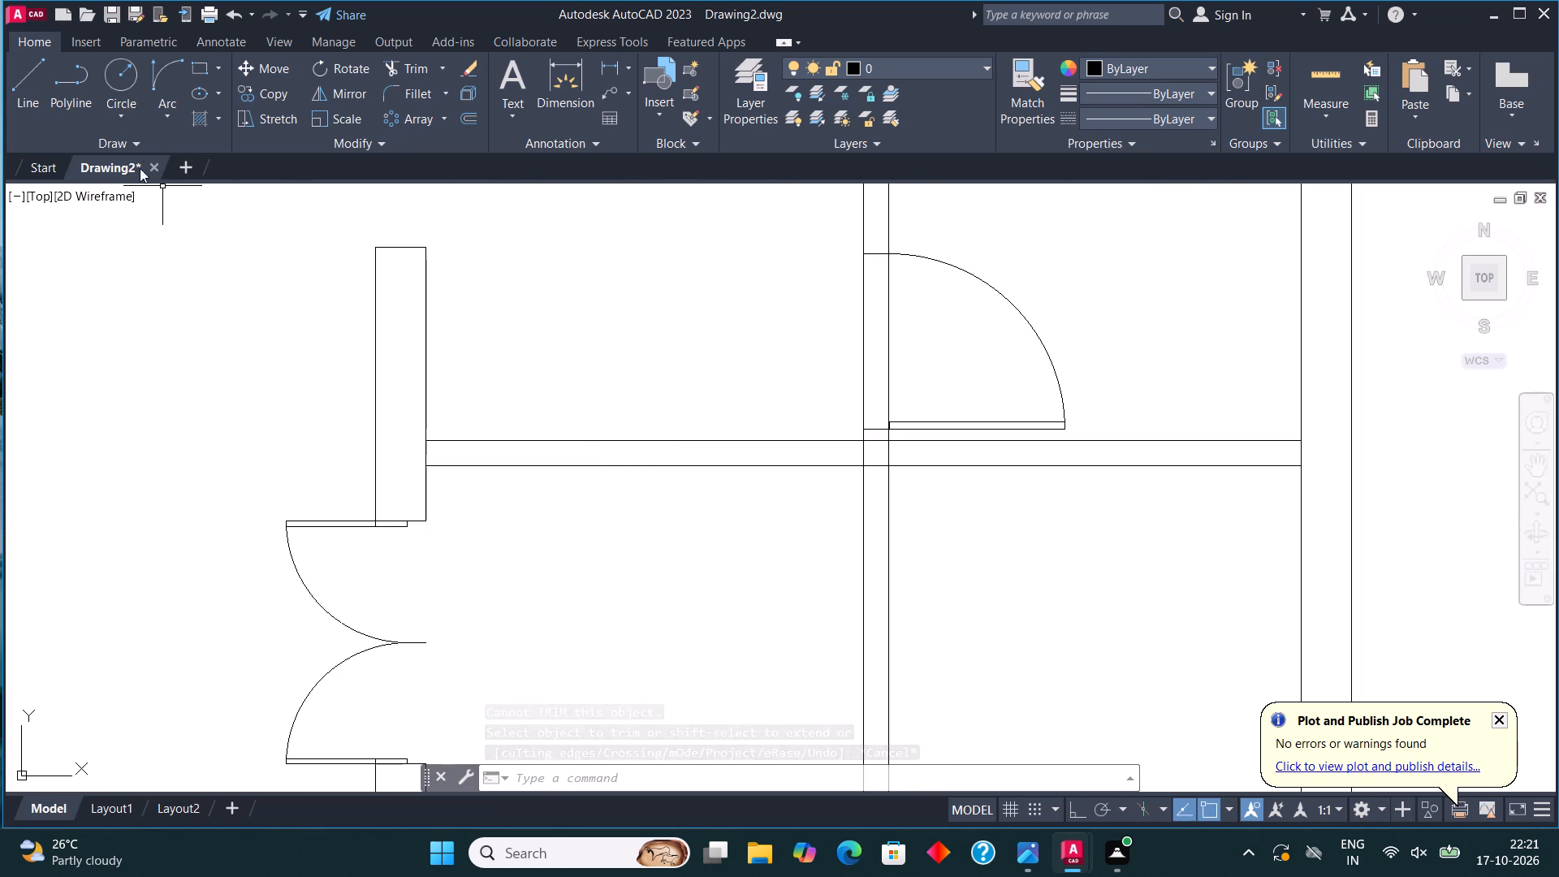
pyautogui.click(11, 78)
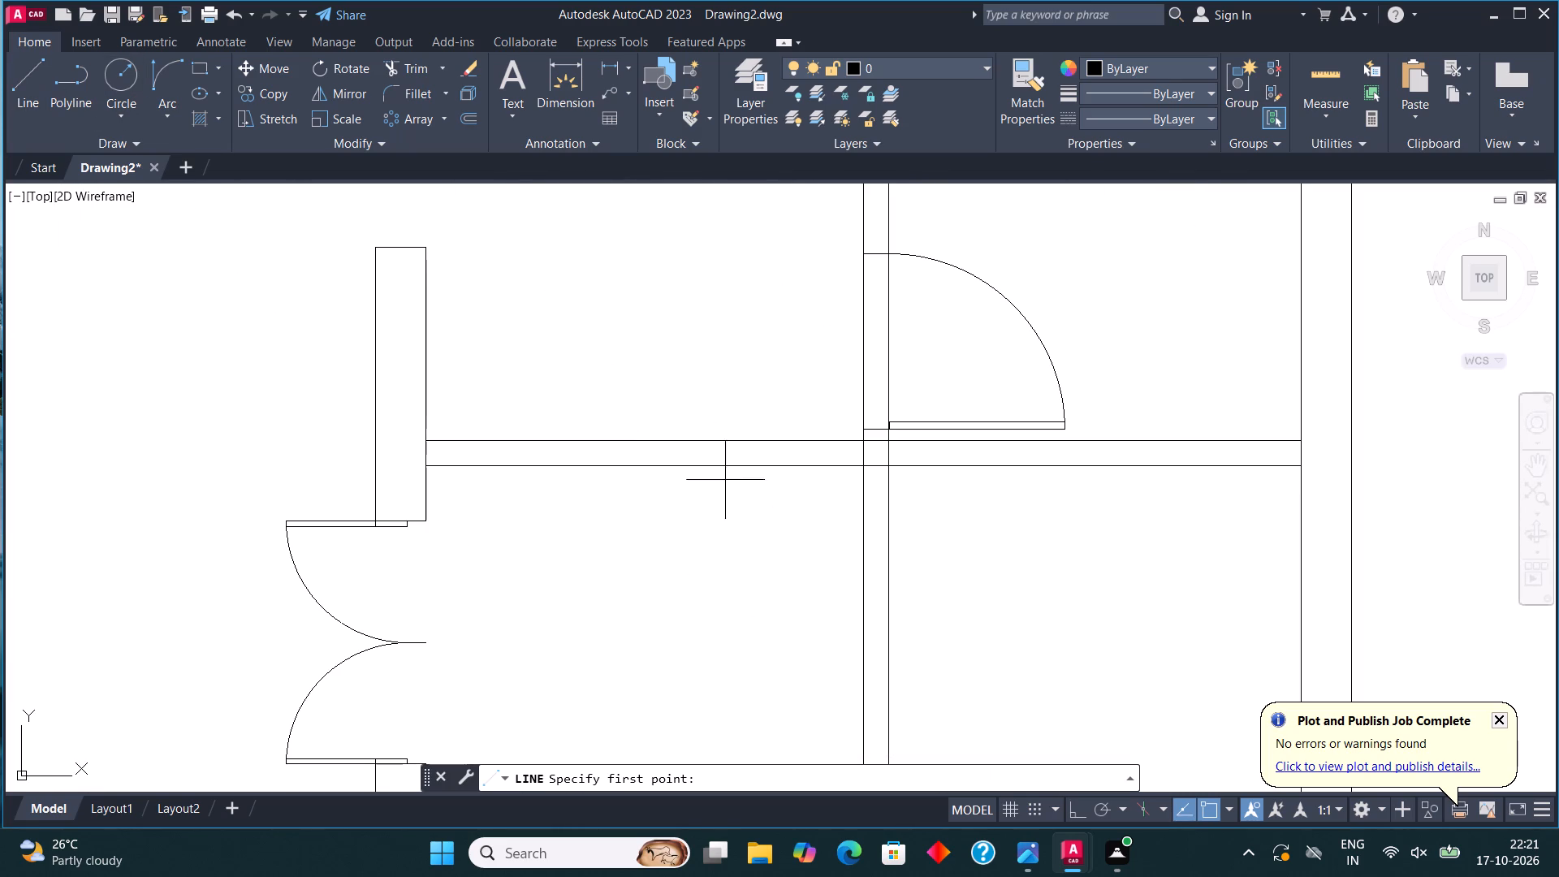
pyautogui.click(646, 438)
pyautogui.click(644, 469)
pyautogui.press('Escape')
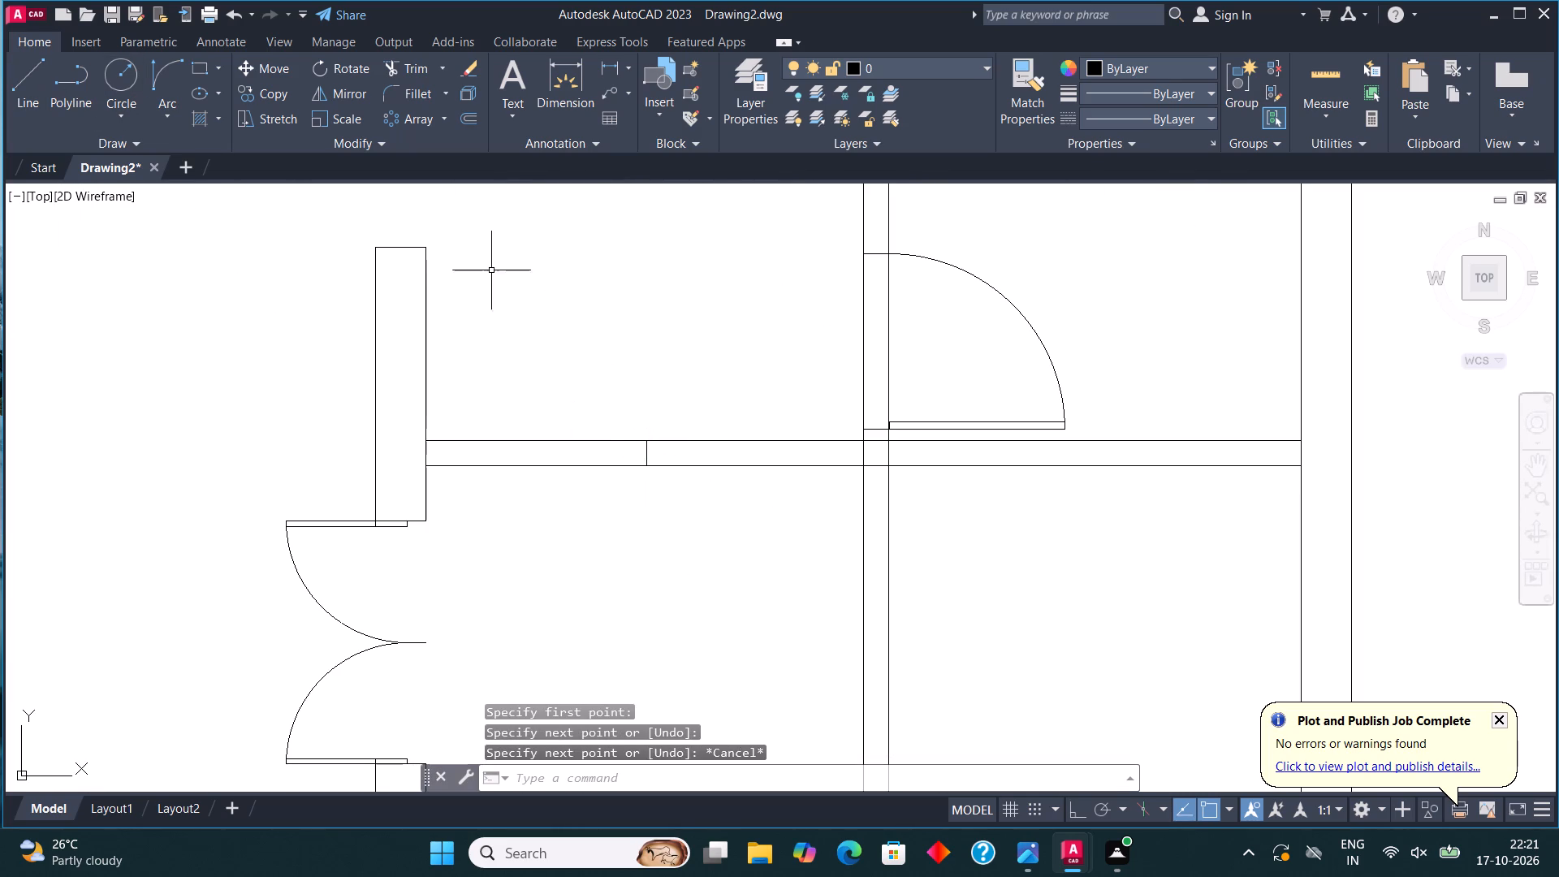
# Trim the upper face line of that top wall between the double-door wall and the new cross line.
pyautogui.click(409, 68)
pyautogui.click(538, 440)
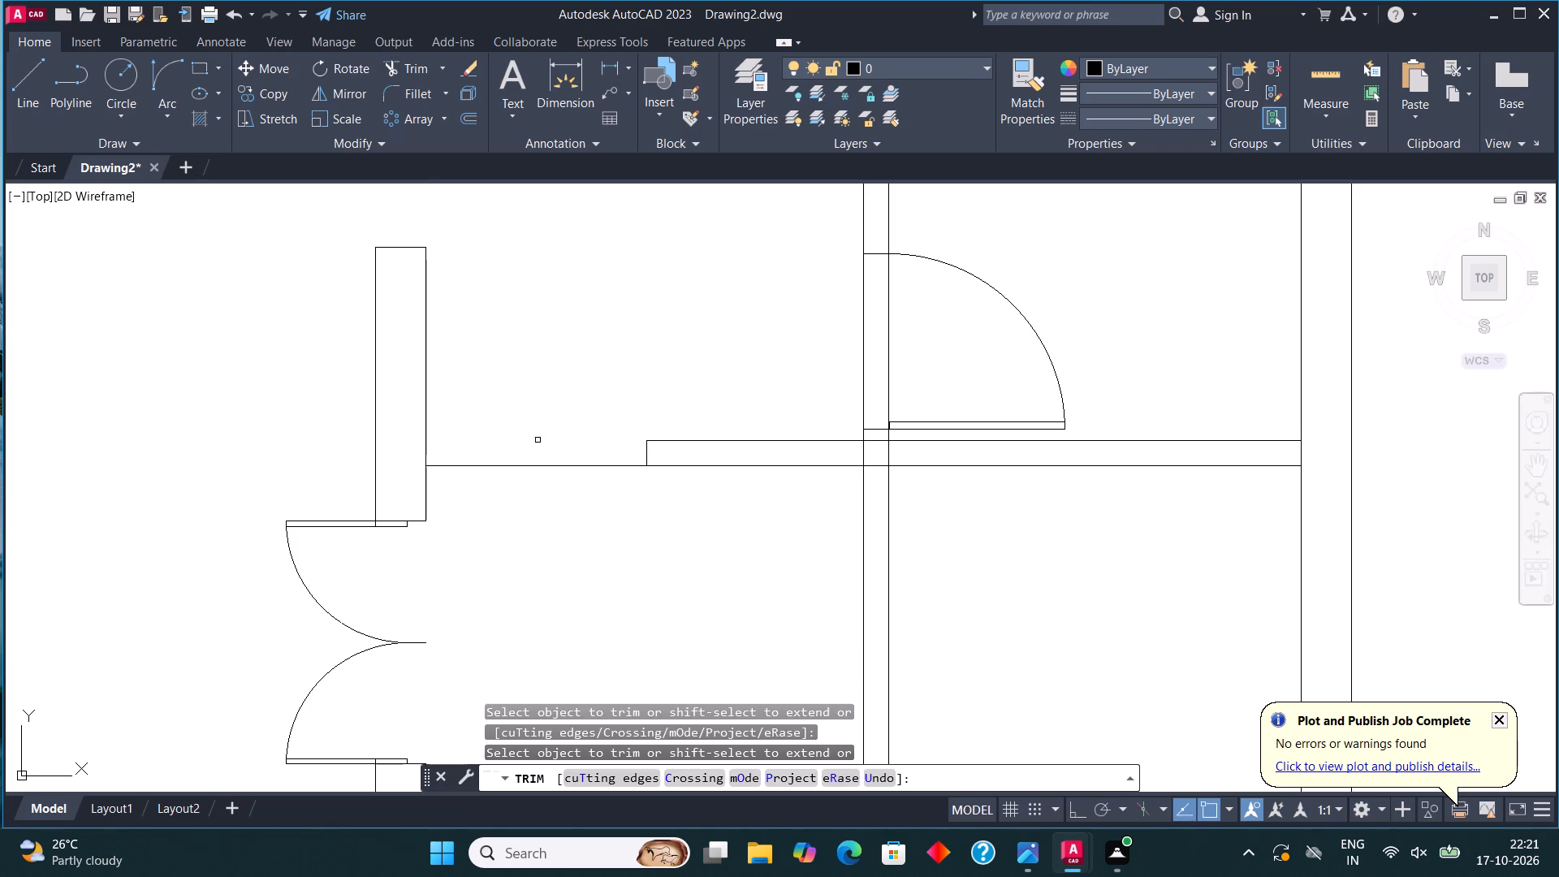
pyautogui.scroll(-2, 555, 534)
pyautogui.scroll(2, 749, 502)
pyautogui.press('Escape')
# Draw a short line across the top wall right of the partition, just below the free end of the door leaf.
pyautogui.click(24, 89)
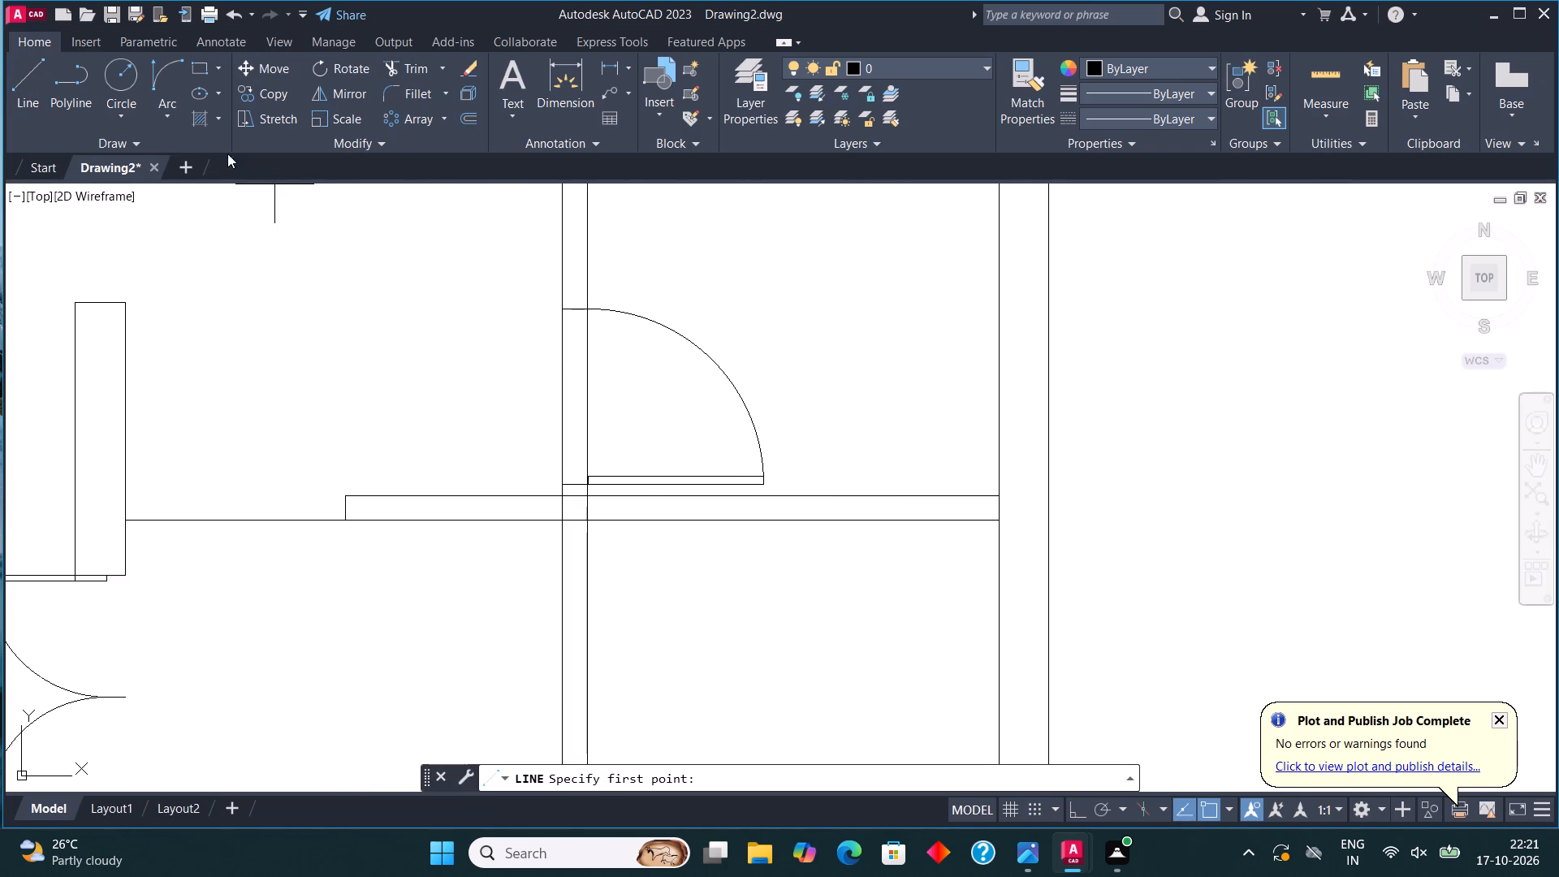
pyautogui.click(758, 499)
pyautogui.click(758, 525)
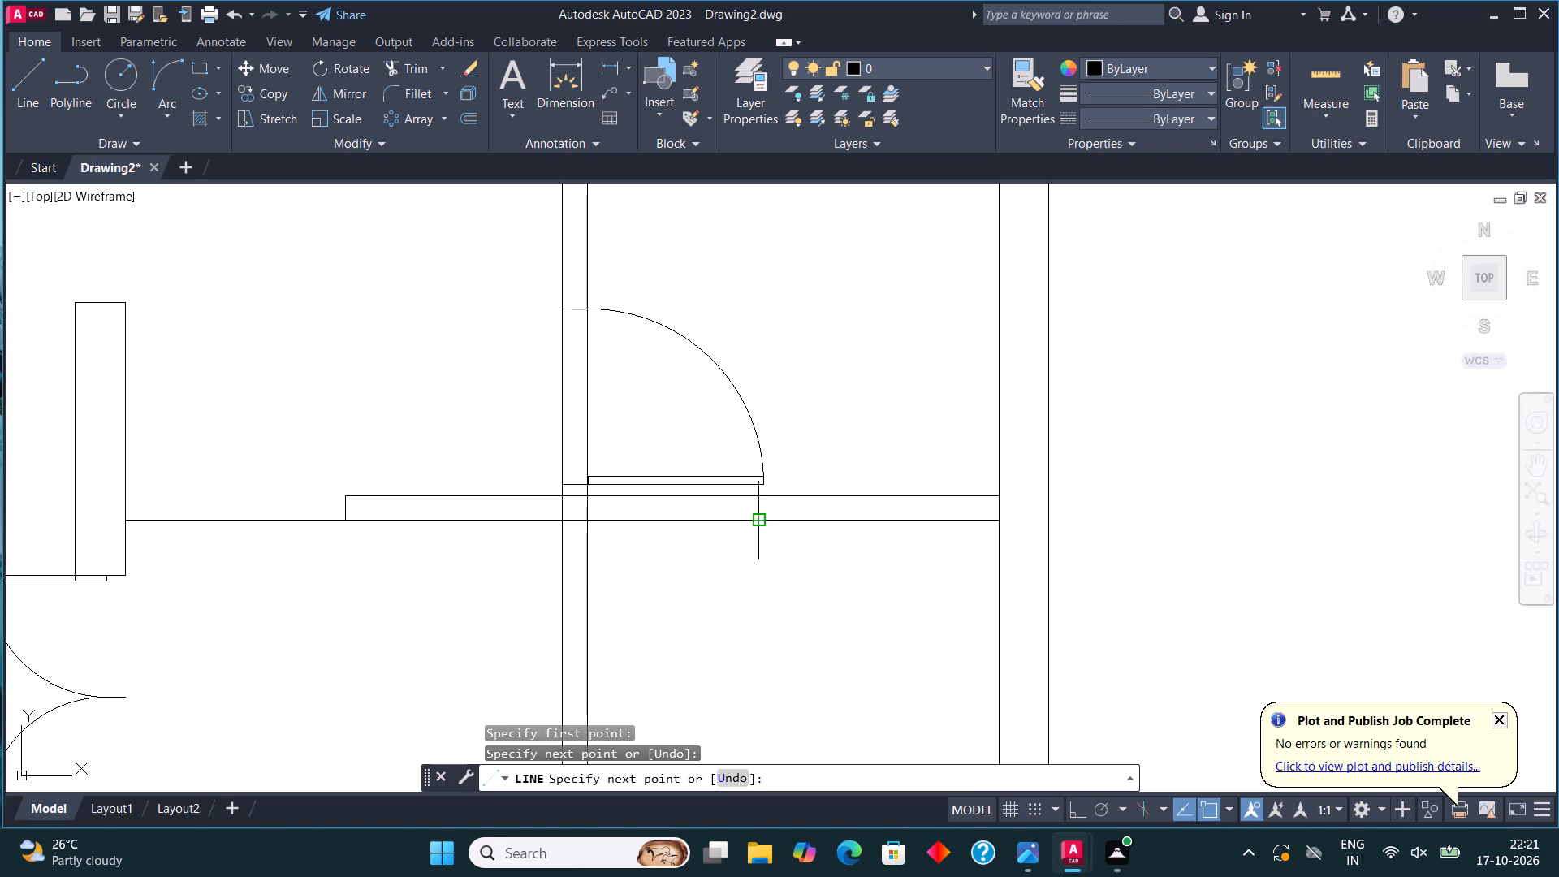
pyautogui.press('Escape')
# Draw two short lines across the partition between the small rooms, one just above its lower end, one below the top wall.
pyautogui.moveTo(745, 481); pyautogui.dragTo(745, 284, button='middle')
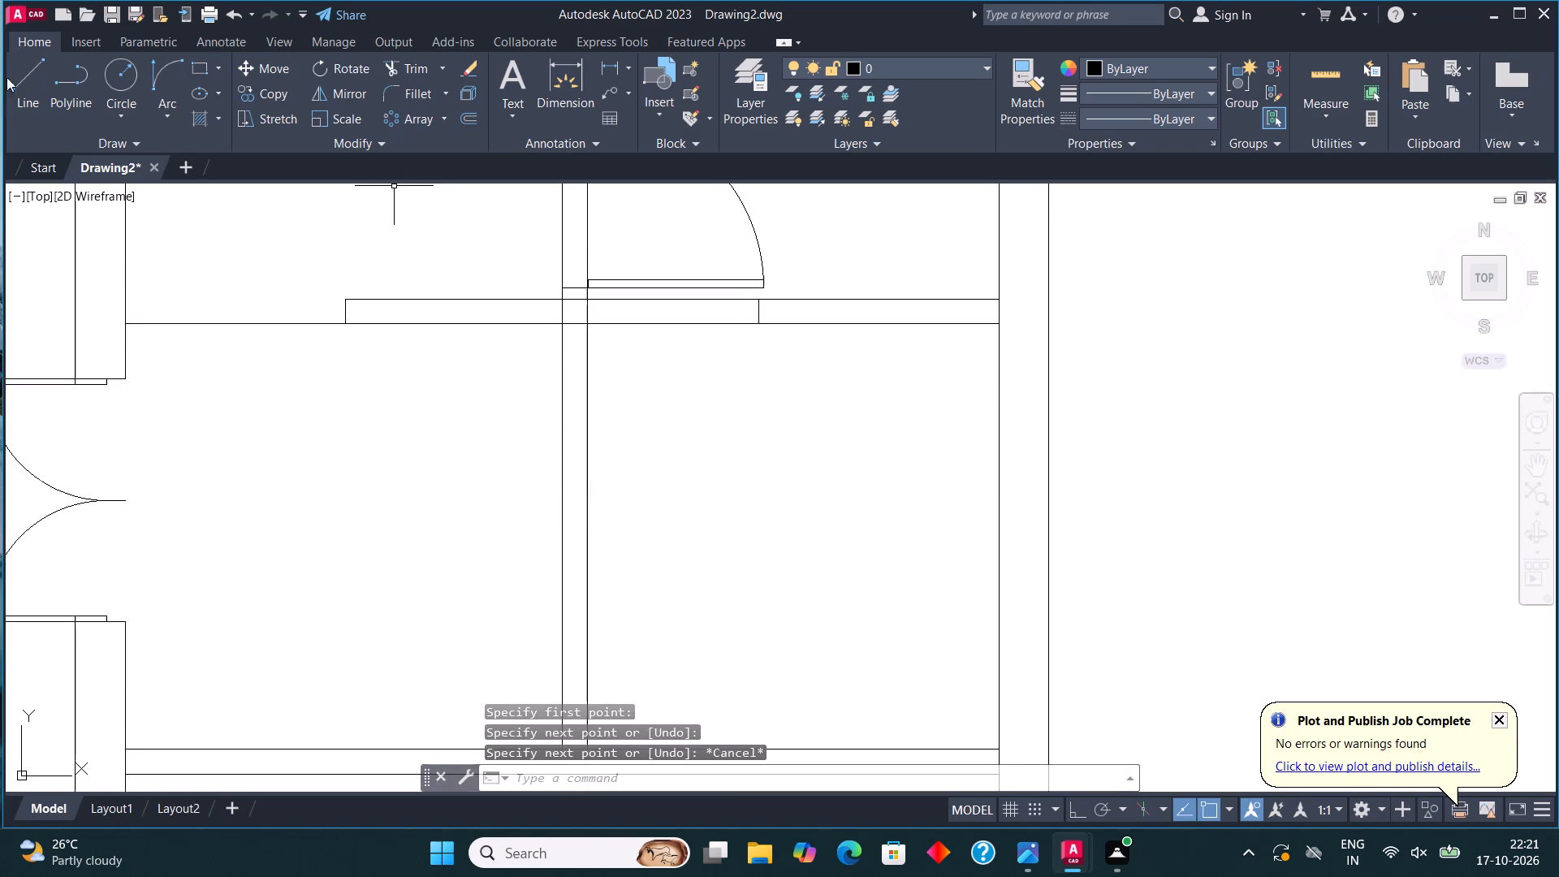
pyautogui.scroll(-1, 531, 451)
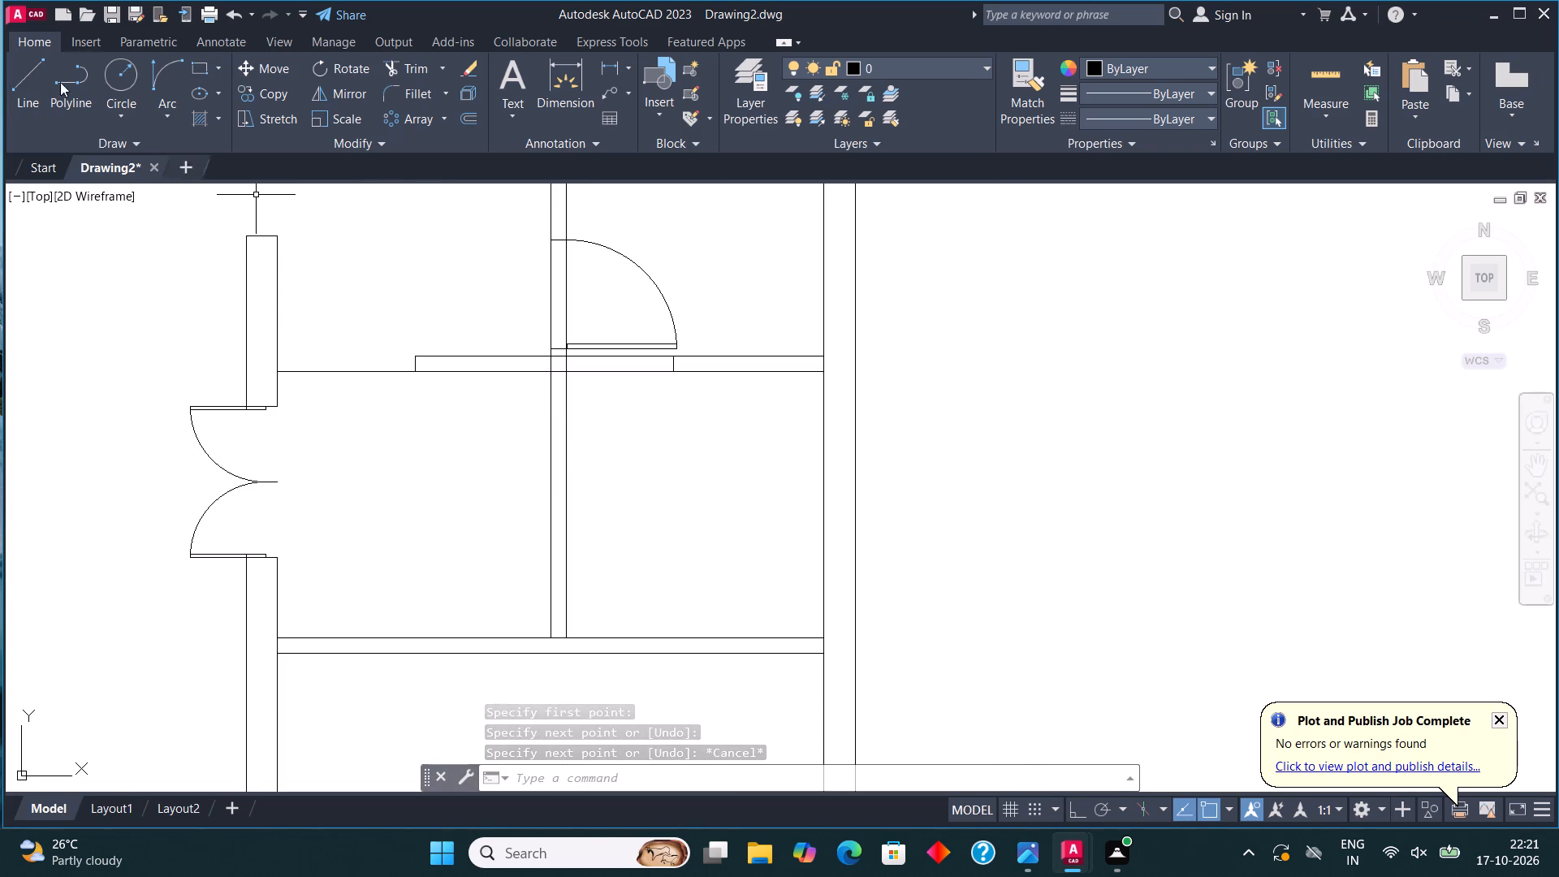
pyautogui.click(16, 66)
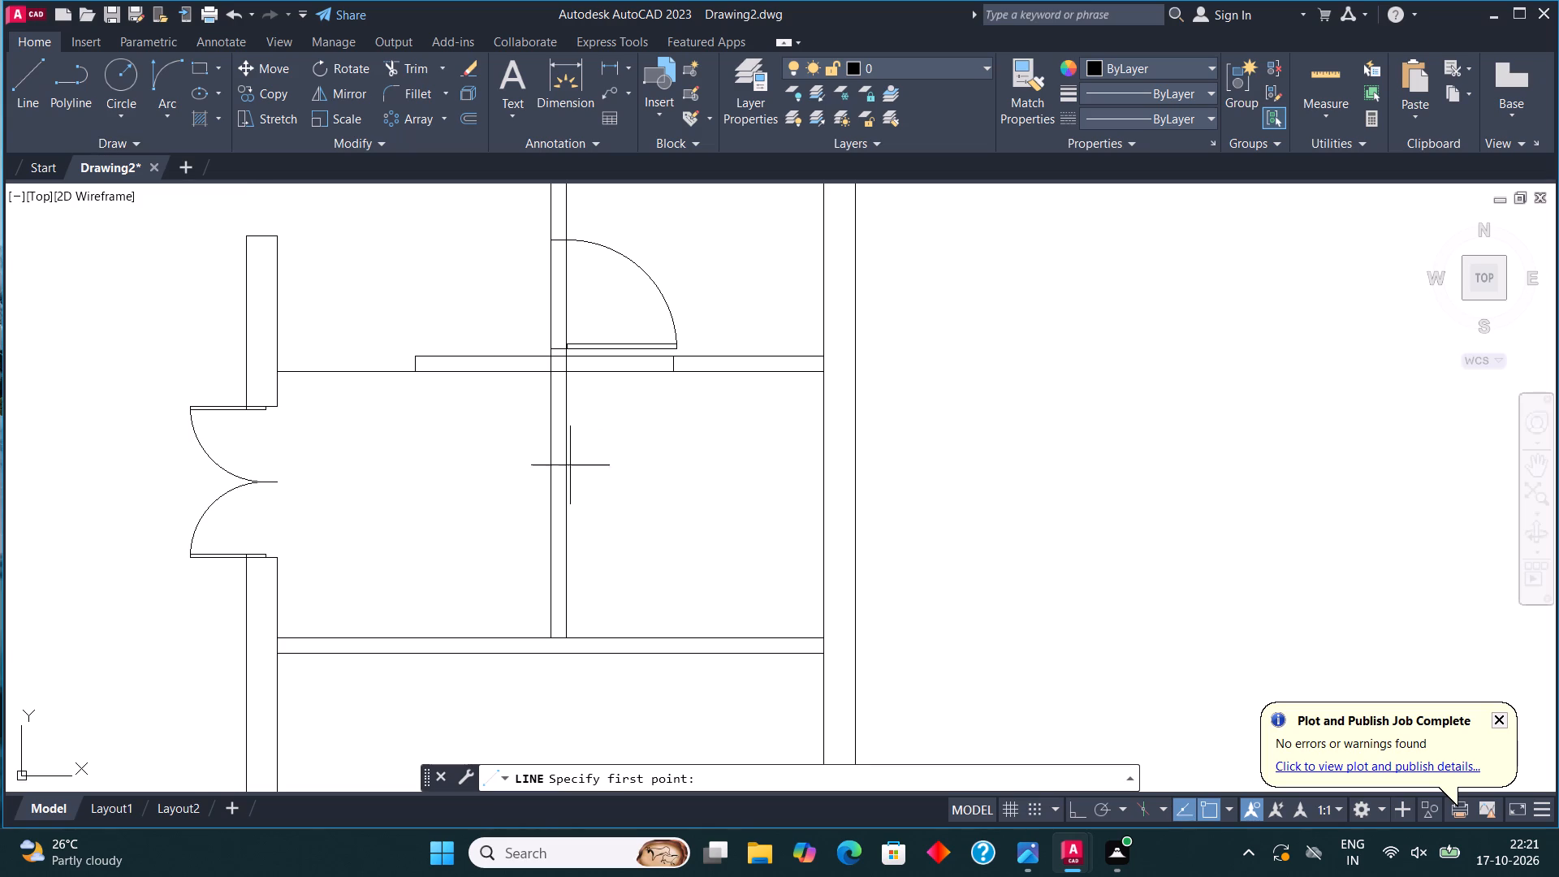
pyautogui.scroll(2, 564, 616)
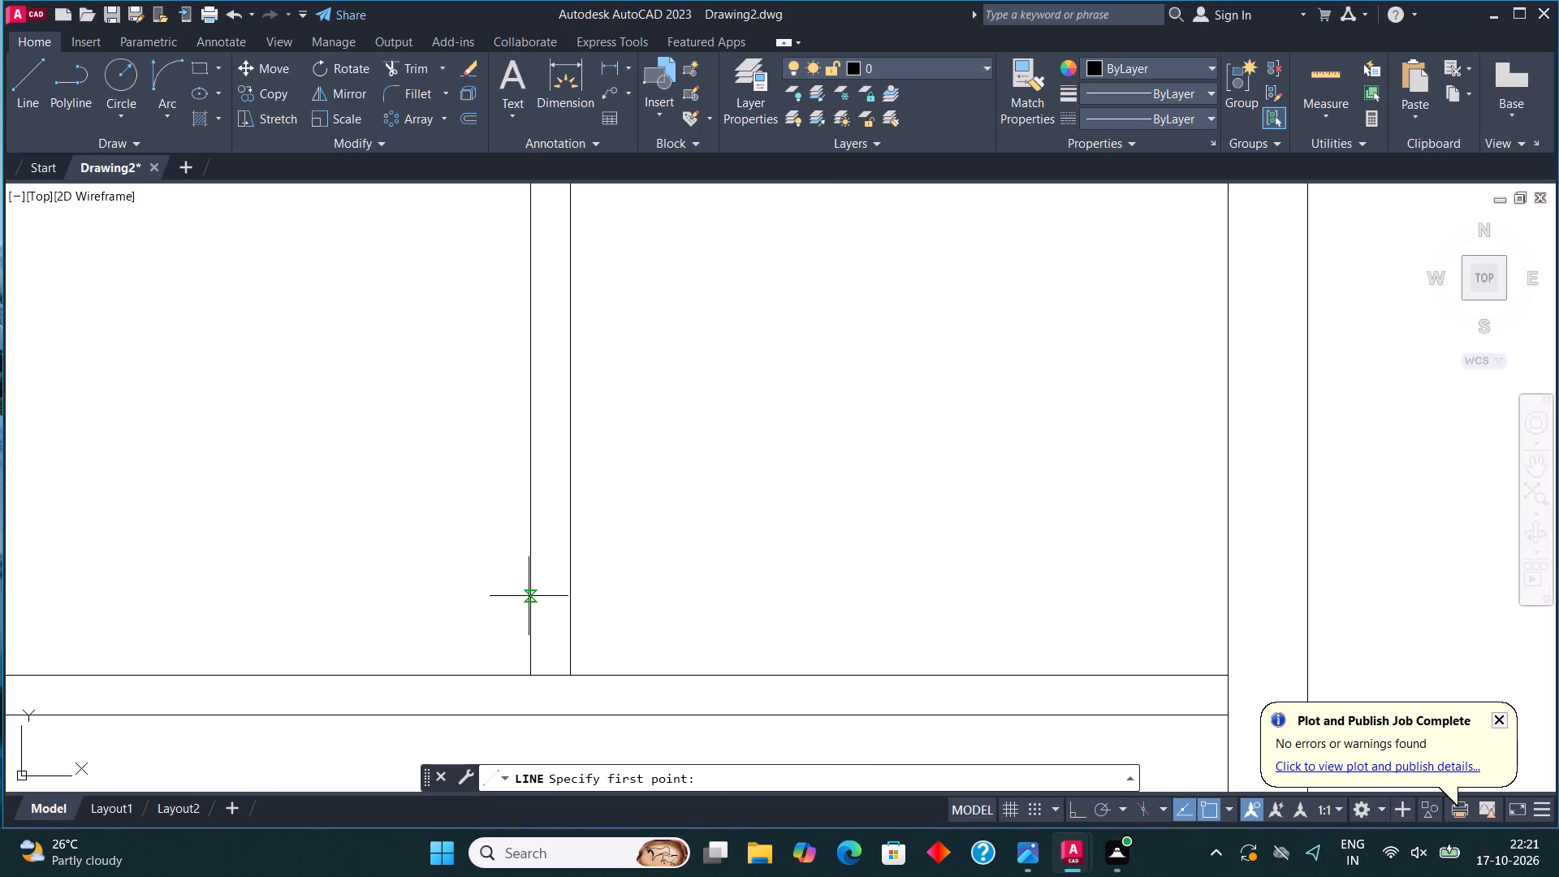
pyautogui.click(529, 596)
pyautogui.click(568, 597)
pyautogui.click(36, 83)
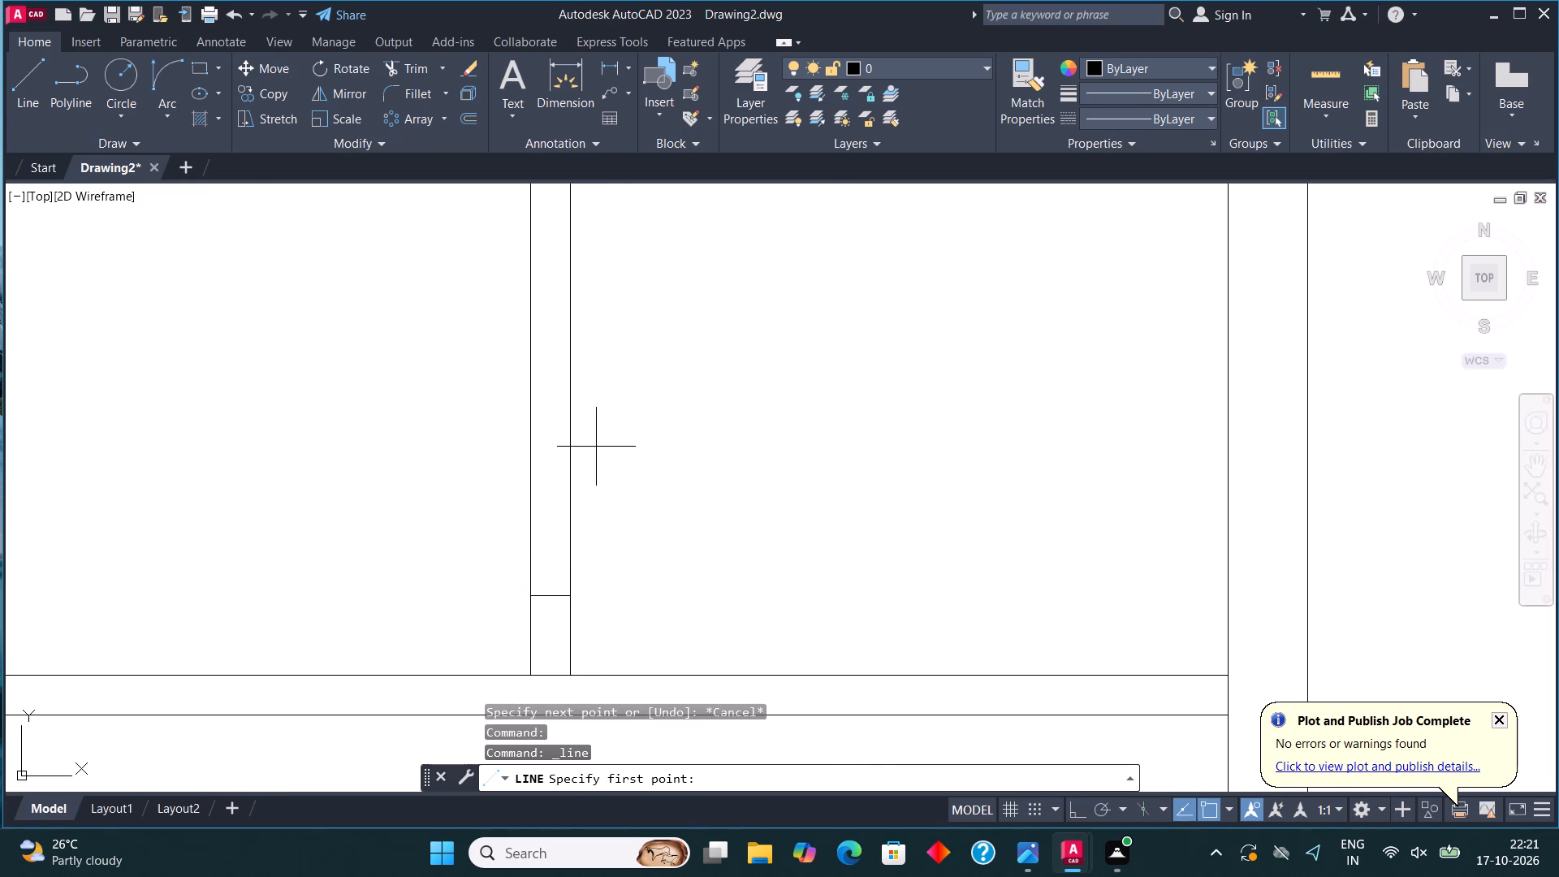
pyautogui.scroll(-2, 603, 507)
pyautogui.click(578, 391)
pyautogui.click(601, 391)
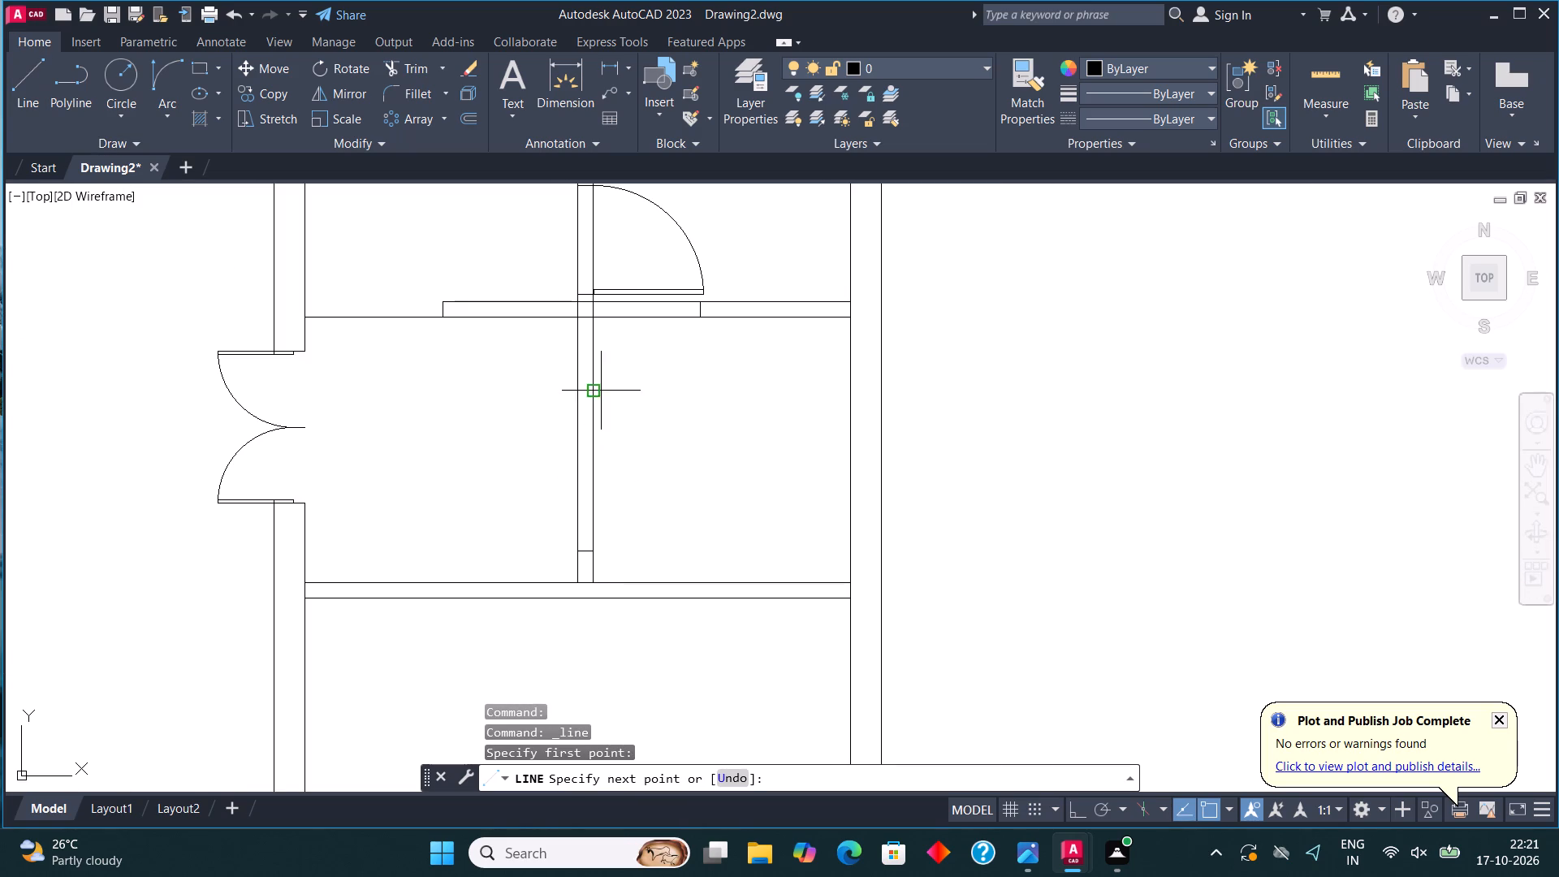
pyautogui.press('Escape')
# Trim both faces of the partition between the two new cross lines to cut an opening.
pyautogui.click(425, 60)
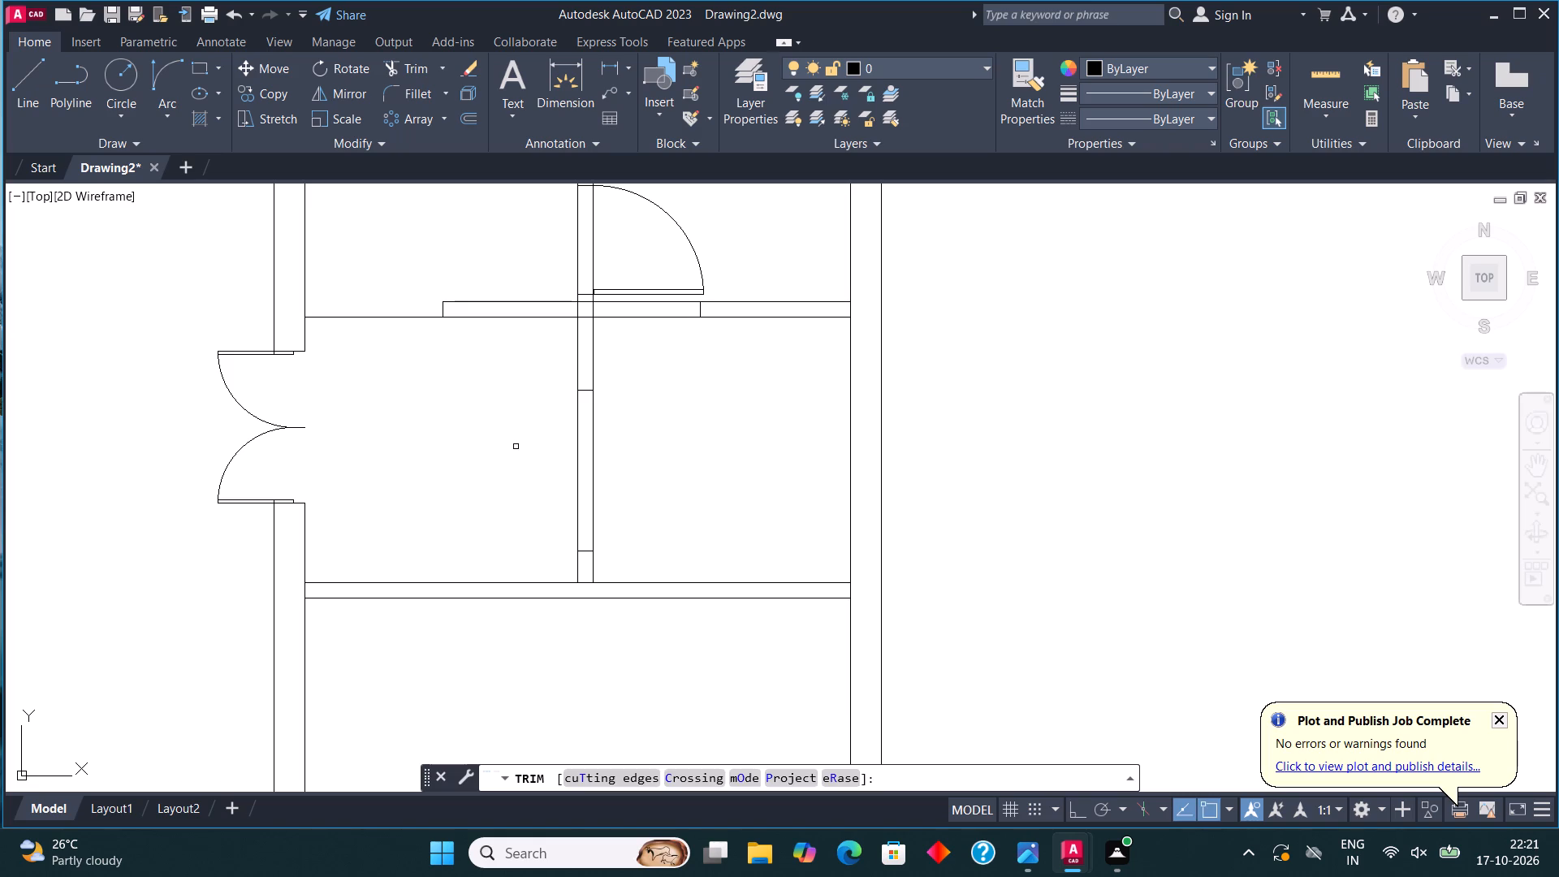
pyautogui.click(516, 447)
pyautogui.click(643, 452)
pyautogui.press('Escape')
# Draw a narrow rectangle inside the partition opening, spanning between the two cut wall ends.
pyautogui.click(198, 74)
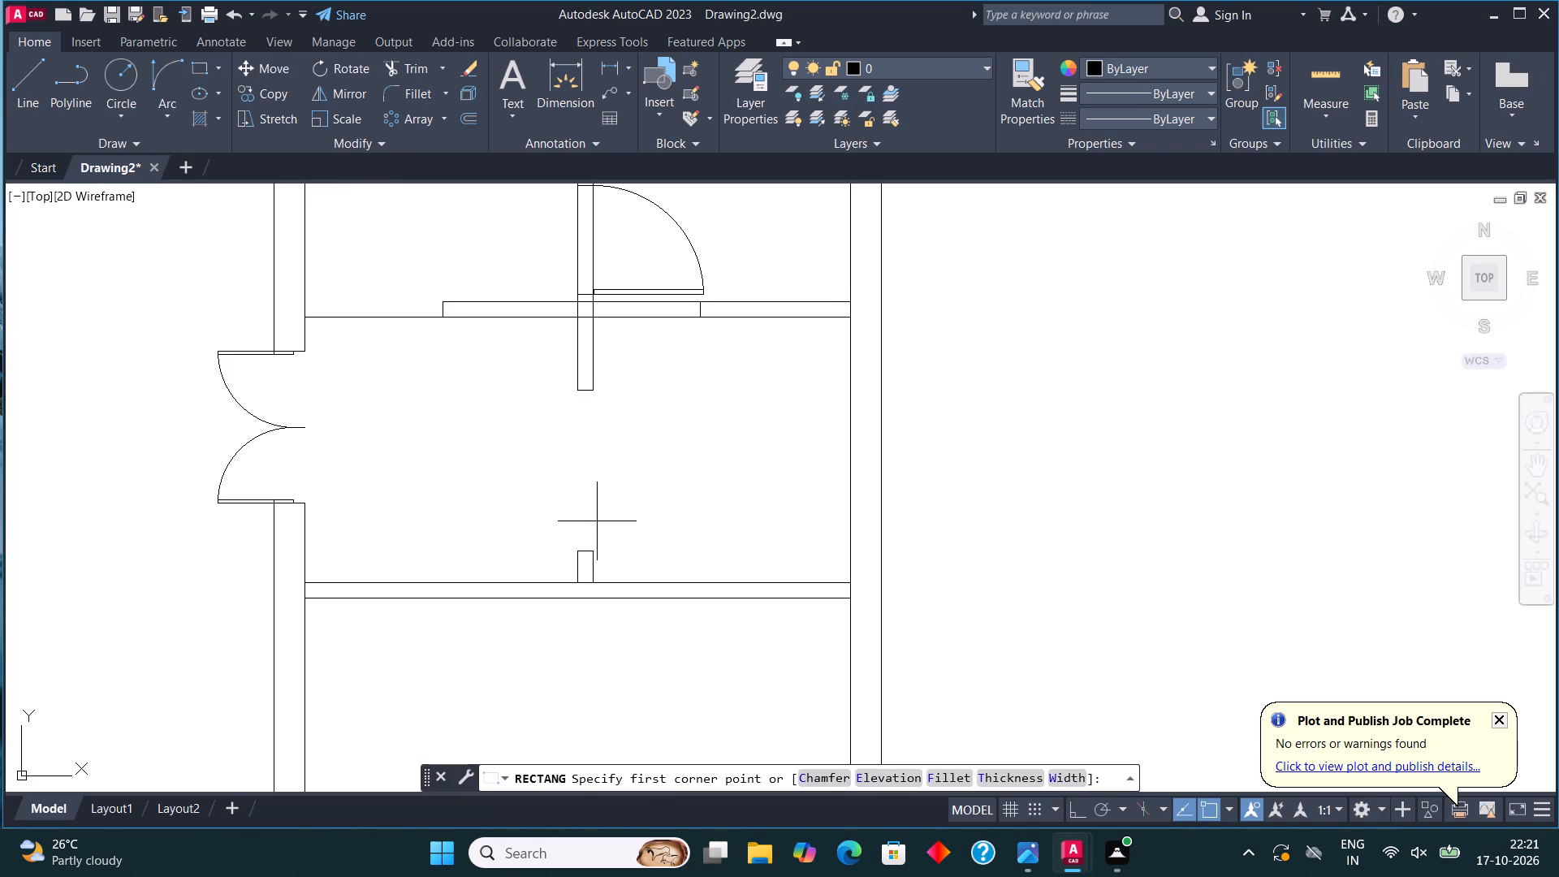
pyautogui.scroll(4, 577, 547)
pyautogui.click(594, 587)
pyautogui.scroll(-1, 594, 587)
pyautogui.scroll(-1, 626, 356)
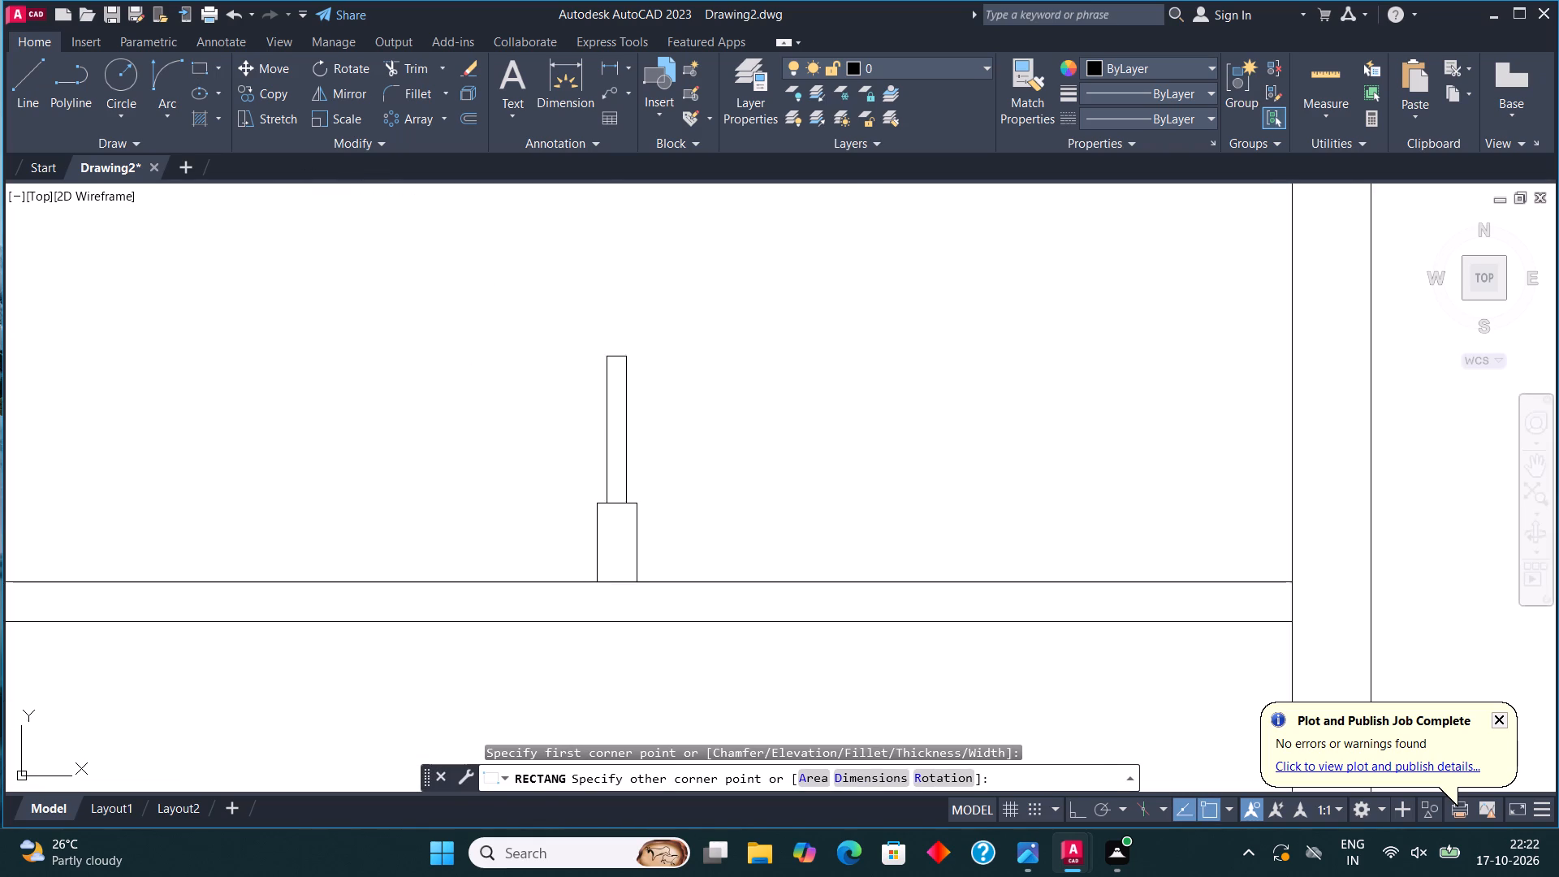
pyautogui.scroll(-1, 626, 356)
pyautogui.moveTo(628, 357); pyautogui.dragTo(633, 477, button='middle')
pyautogui.scroll(3, 628, 312)
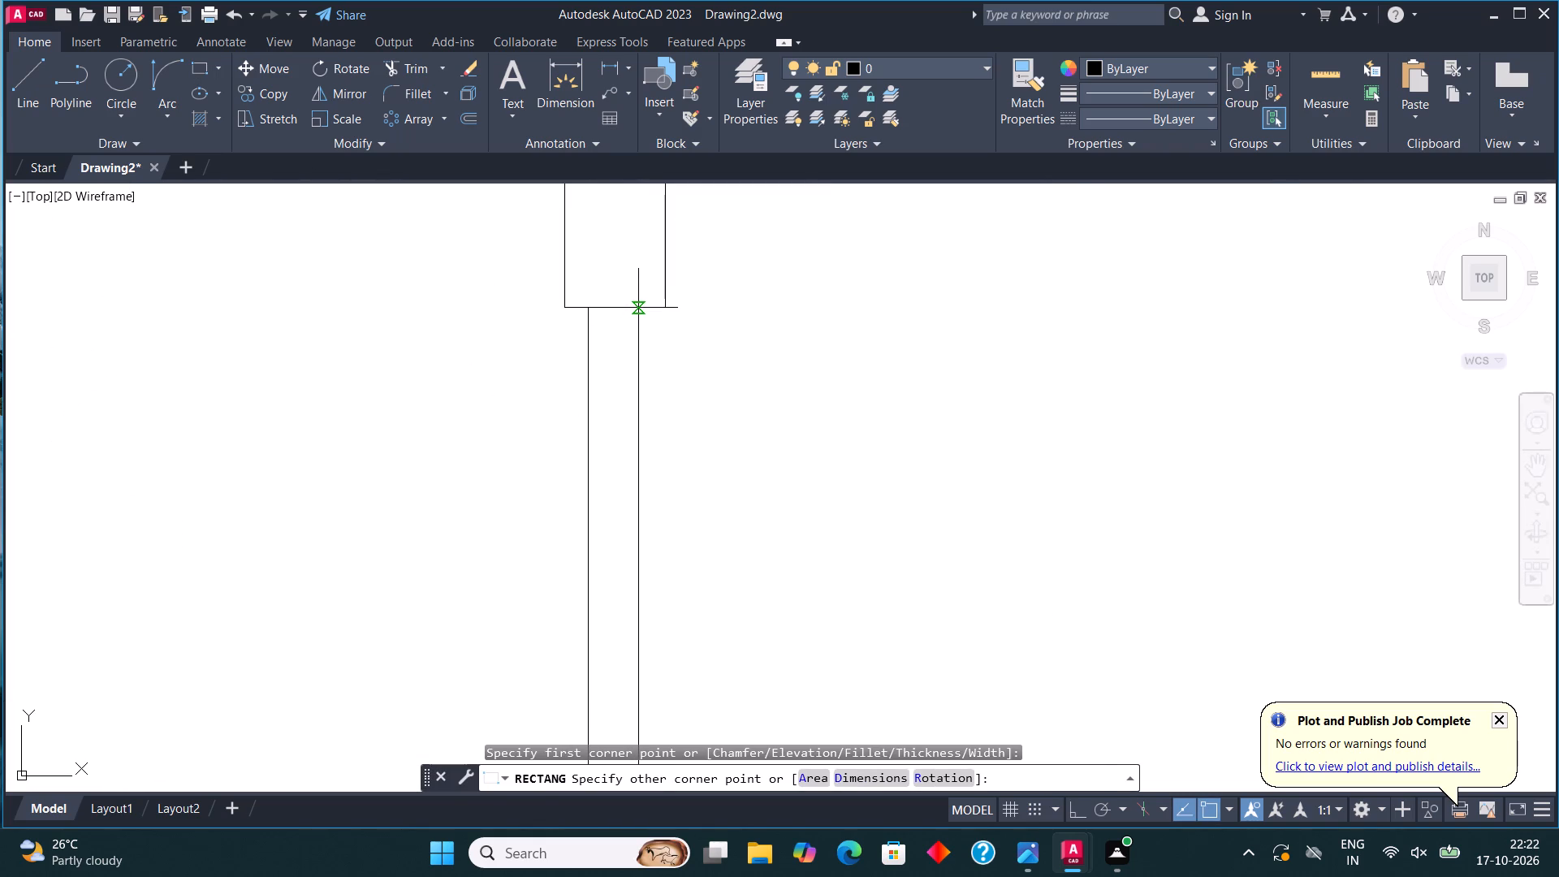
pyautogui.click(642, 309)
pyautogui.scroll(-3, 697, 274)
pyautogui.press('Escape')
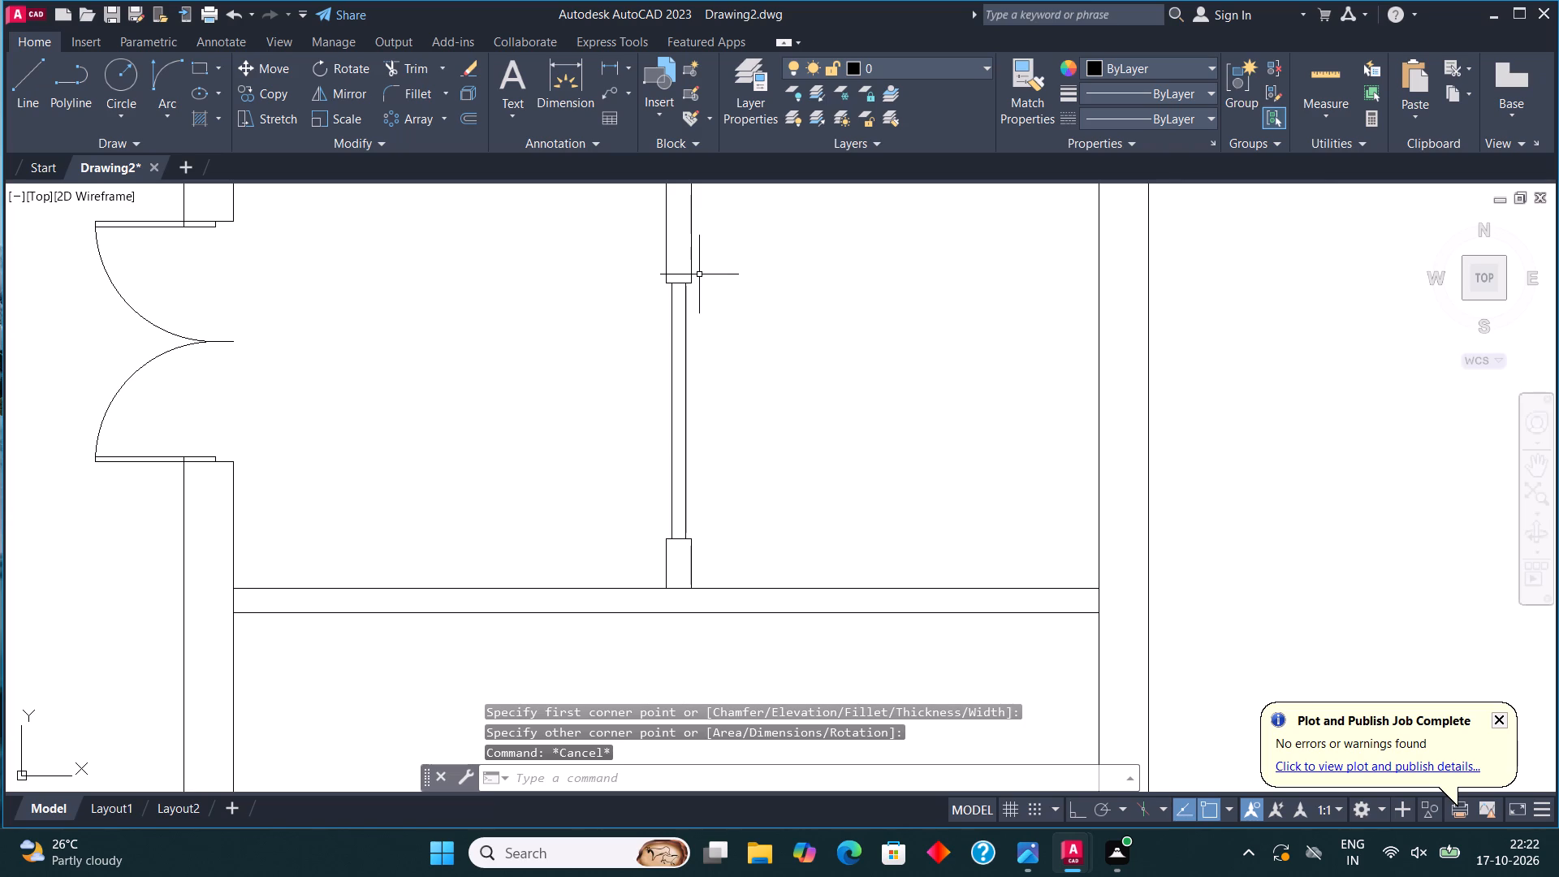
# Load the ACAD_ISO02W100 (ISO dash) linetype and make it the current linetype.
pyautogui.scroll(-4, 693, 317)
pyautogui.scroll(-1, 683, 606)
pyautogui.moveTo(676, 590); pyautogui.dragTo(792, 393, button='middle')
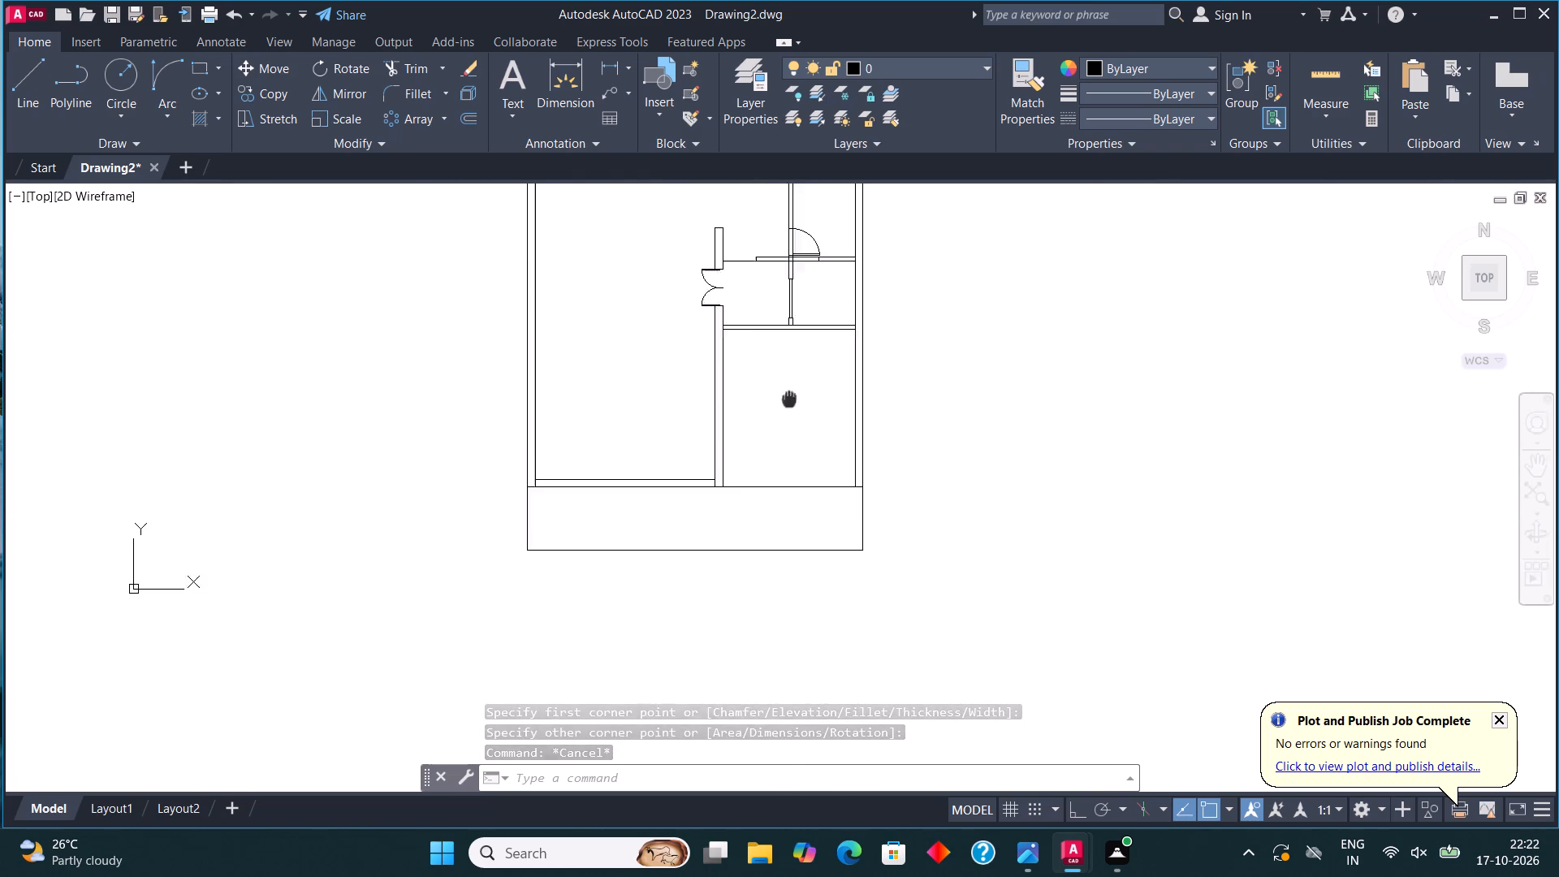
pyautogui.moveTo(792, 393); pyautogui.dragTo(797, 377, button='middle')
pyautogui.moveTo(805, 444); pyautogui.dragTo(816, 469, button='middle')
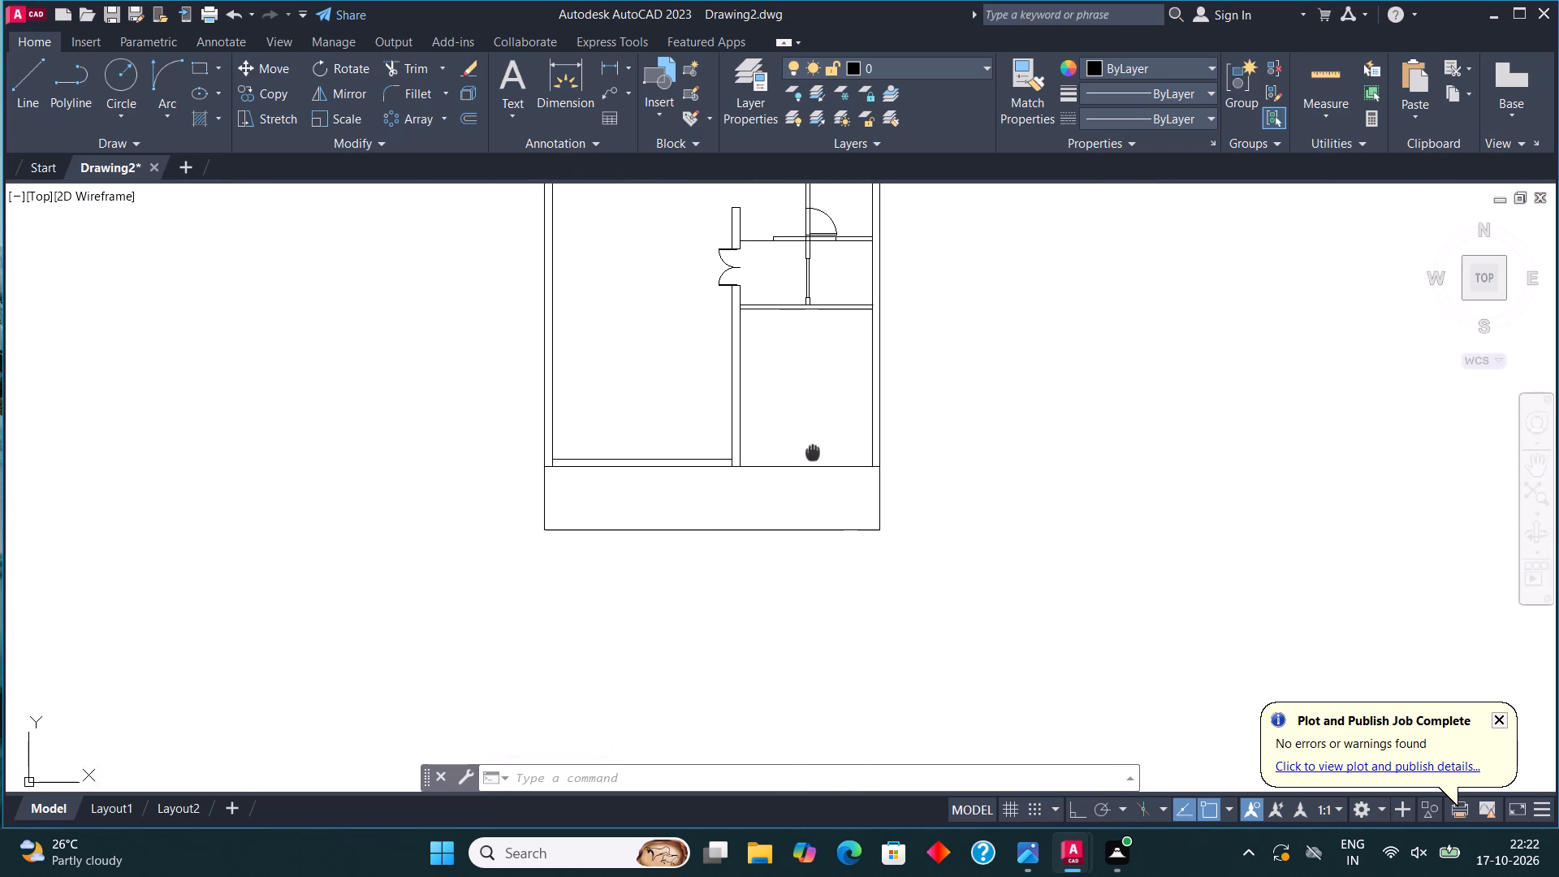
pyautogui.moveTo(816, 469); pyautogui.dragTo(715, 542, button='middle')
pyautogui.scroll(2, 715, 533)
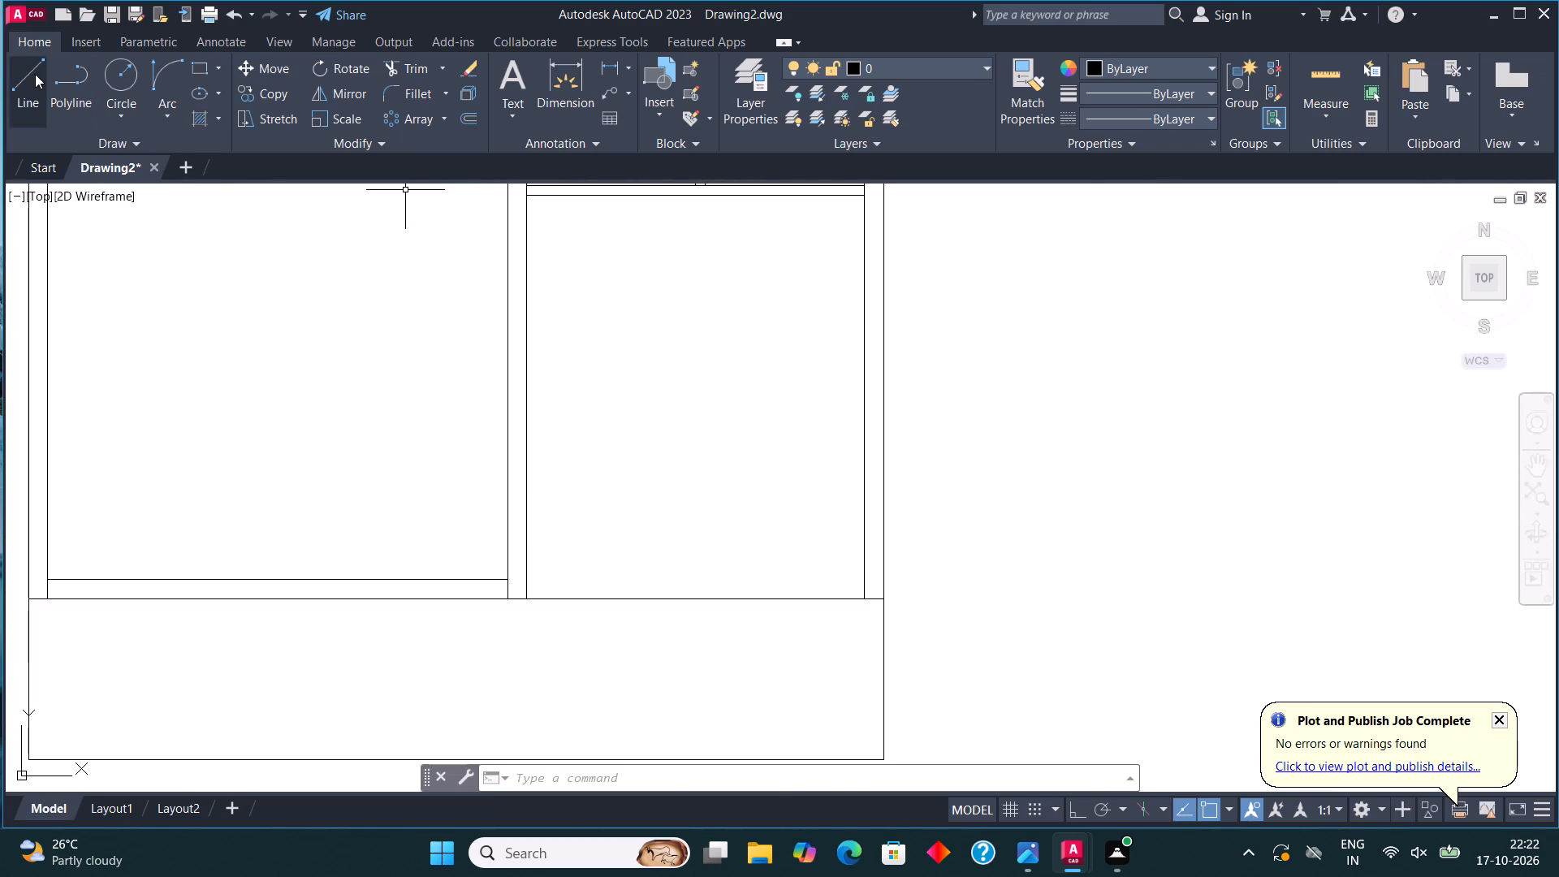
pyautogui.click(35, 74)
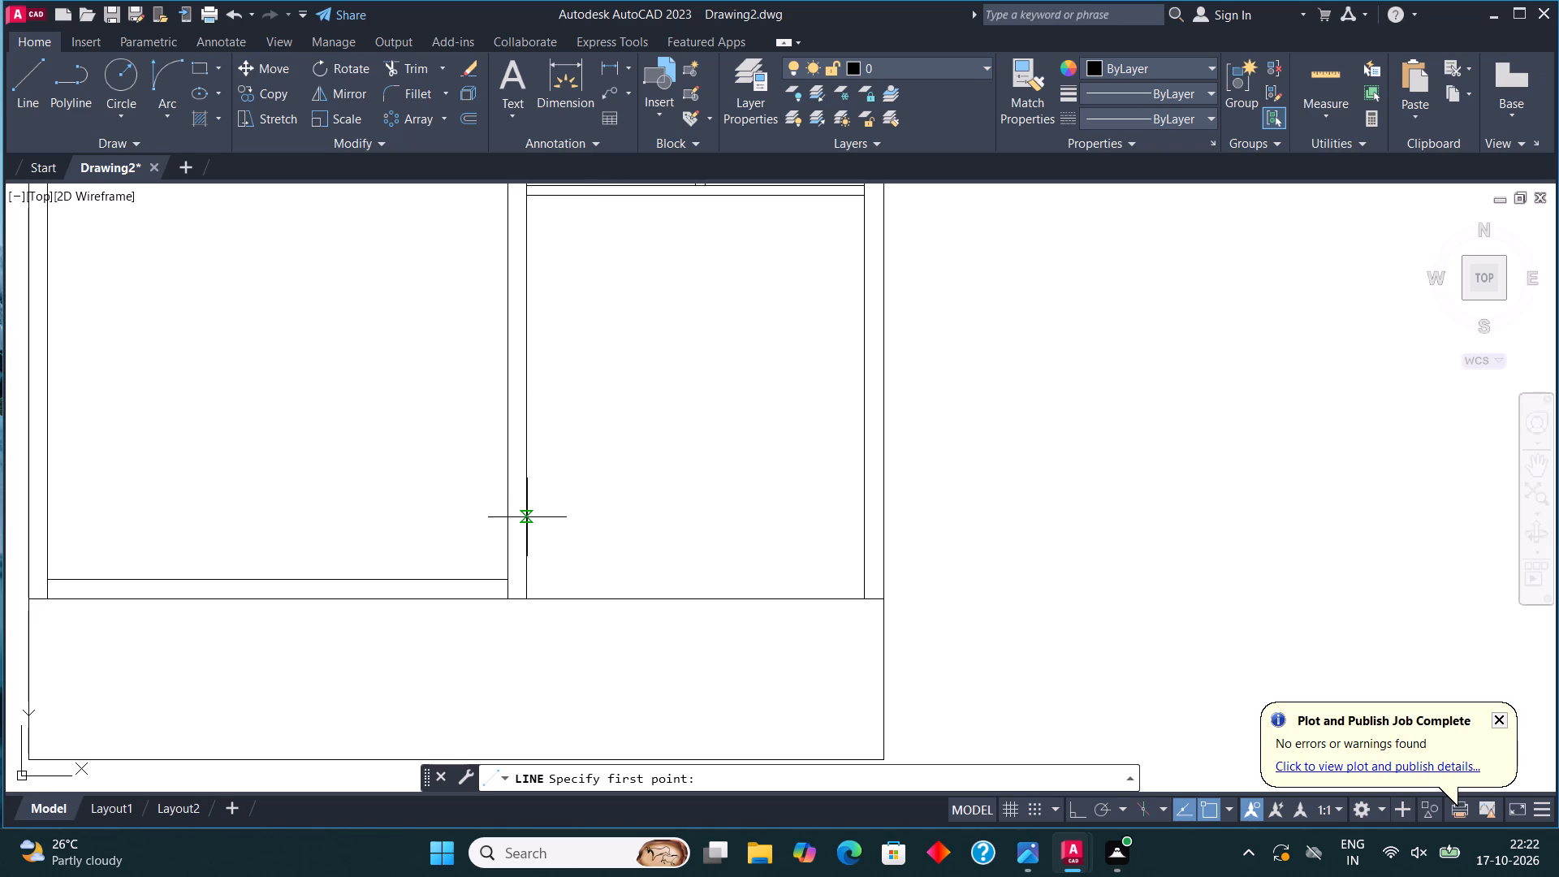
pyautogui.press('Escape')
pyautogui.write('li')
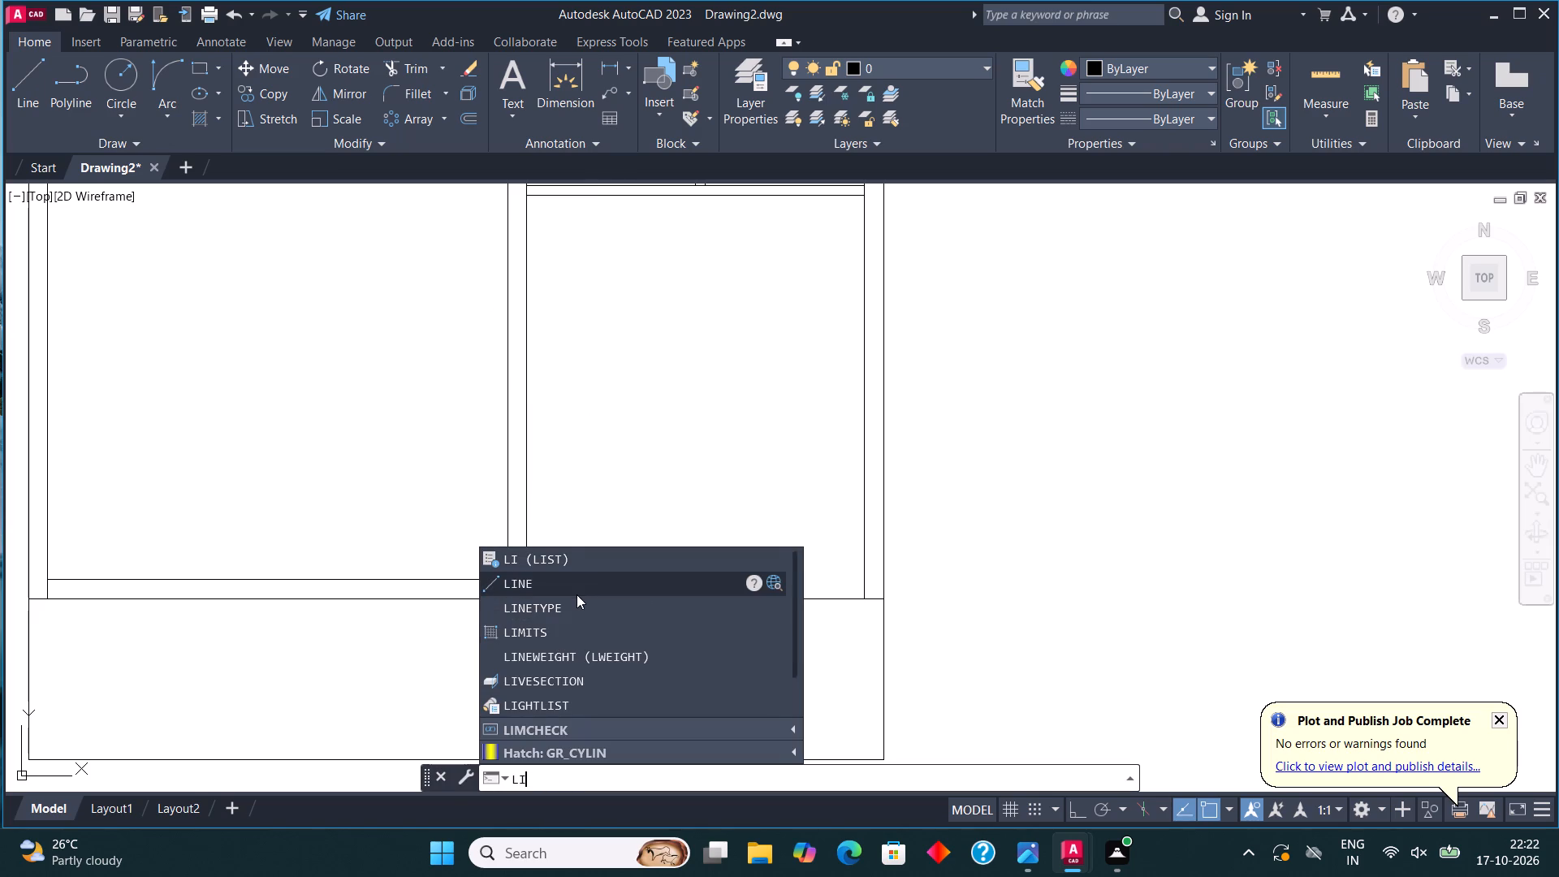
pyautogui.click(585, 604)
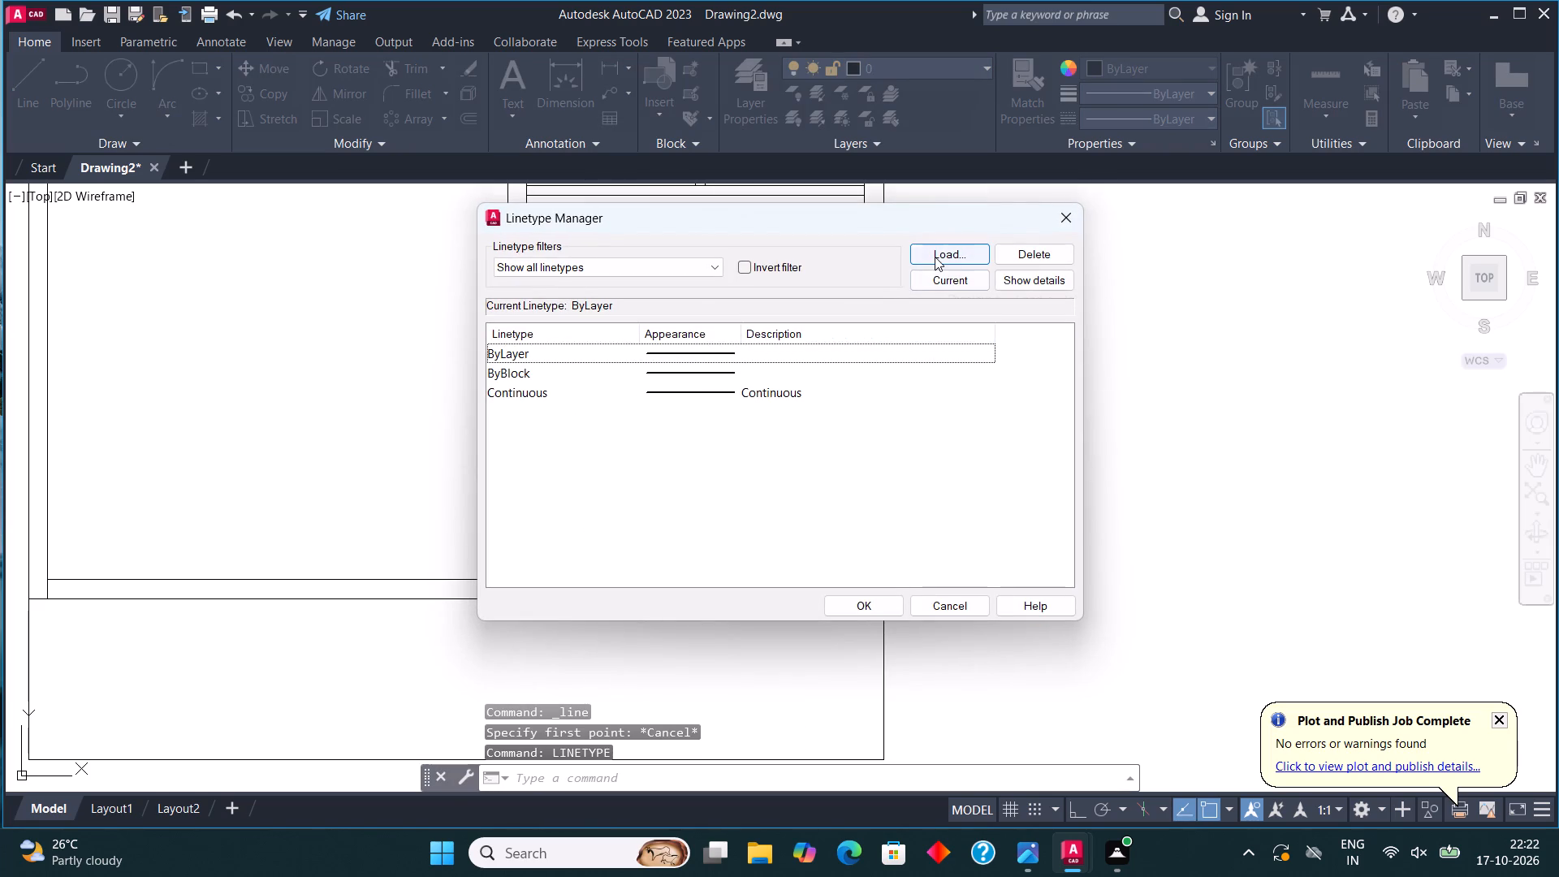
pyautogui.click(935, 257)
pyautogui.click(803, 387)
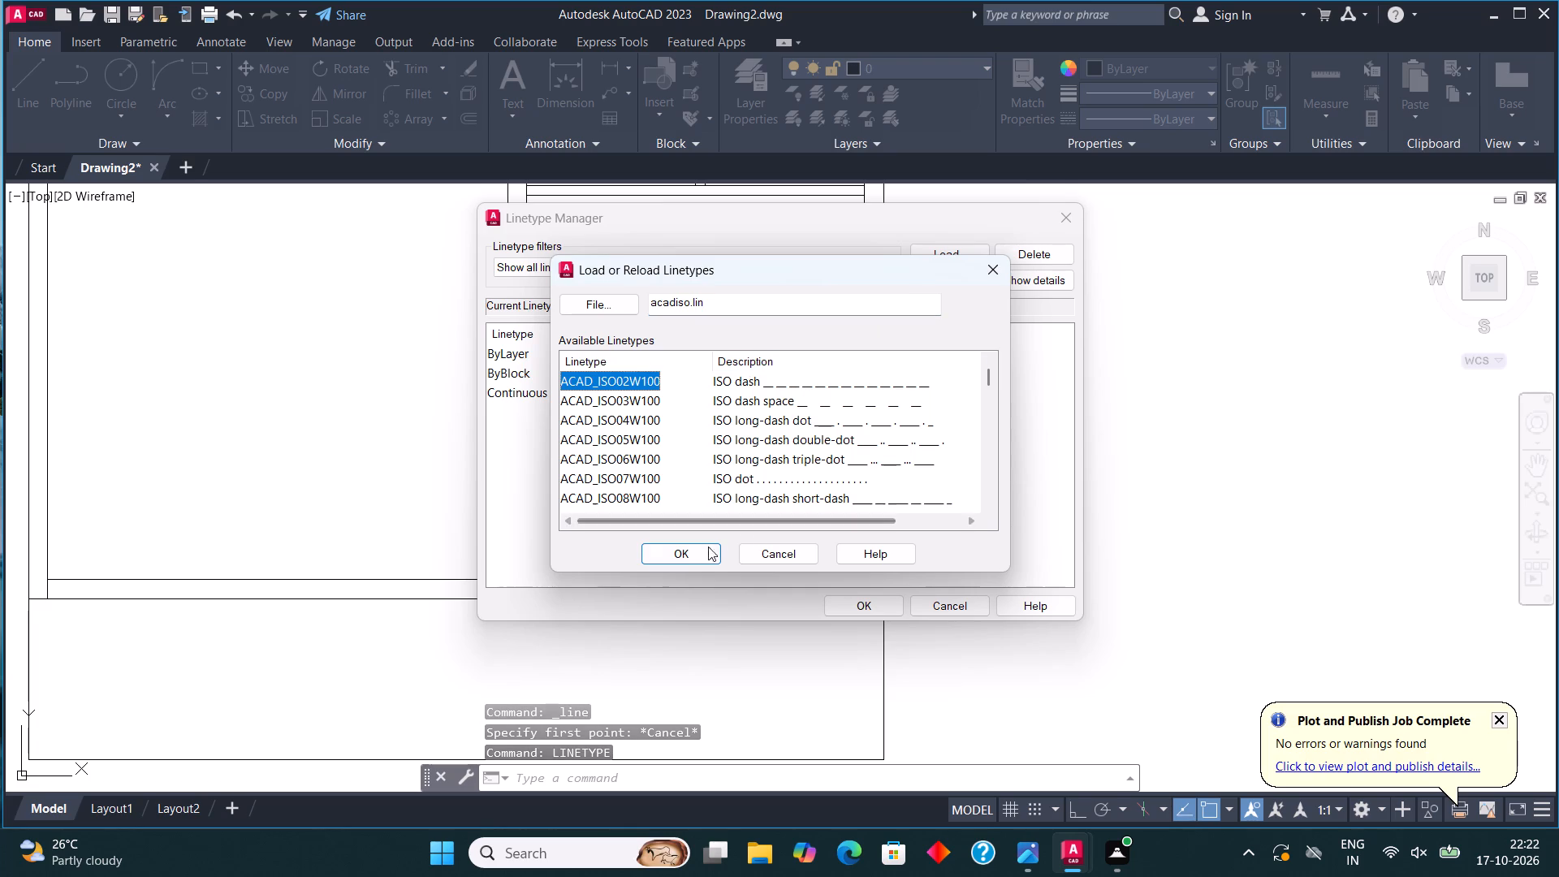
pyautogui.click(698, 552)
pyautogui.click(772, 400)
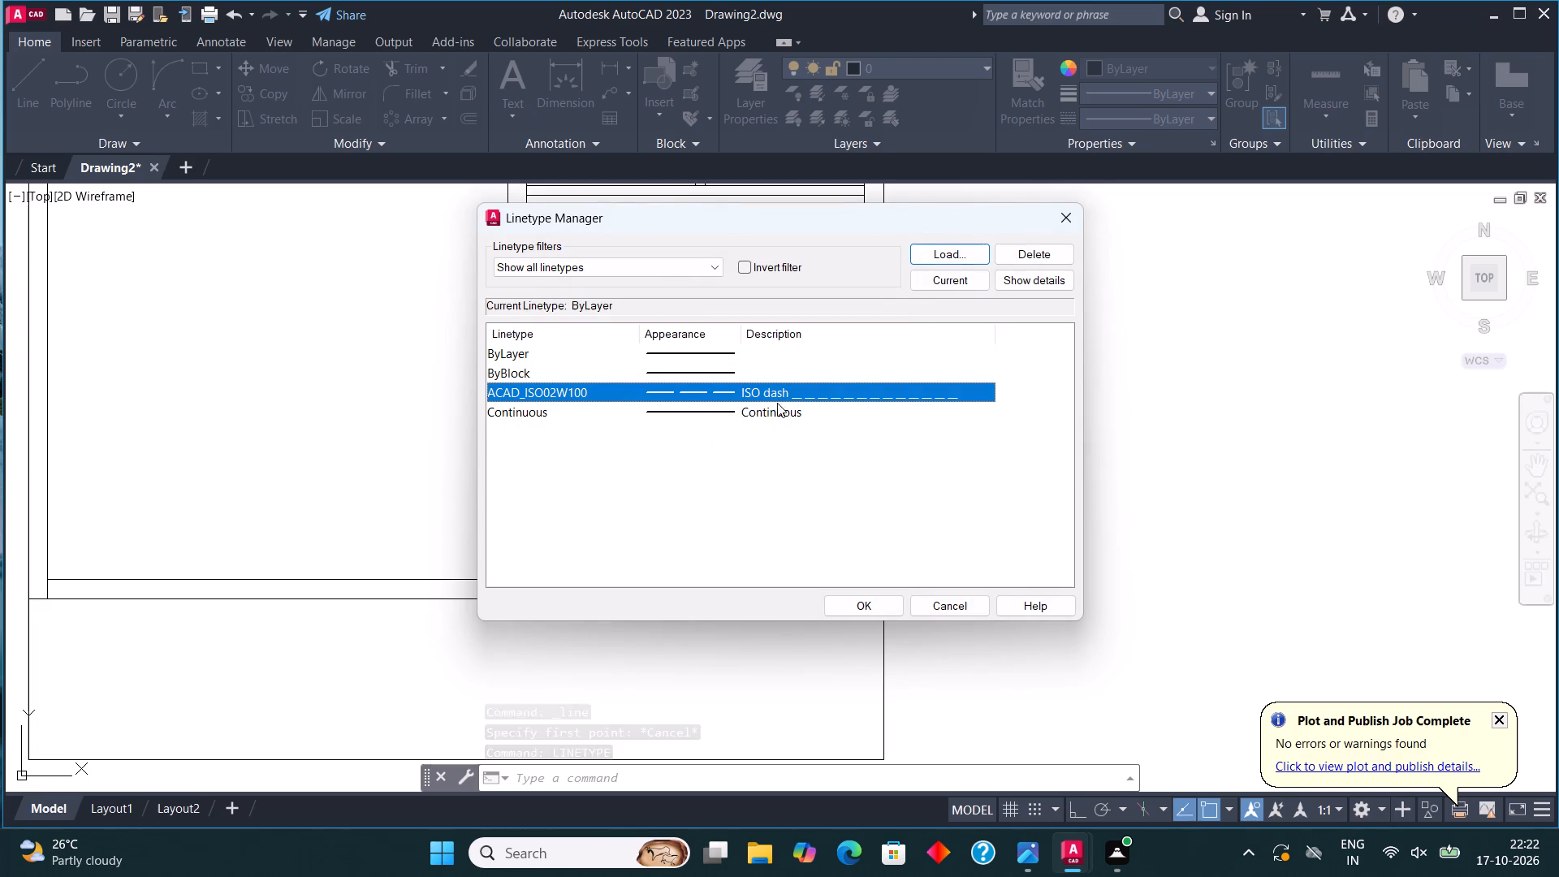
pyautogui.click(961, 277)
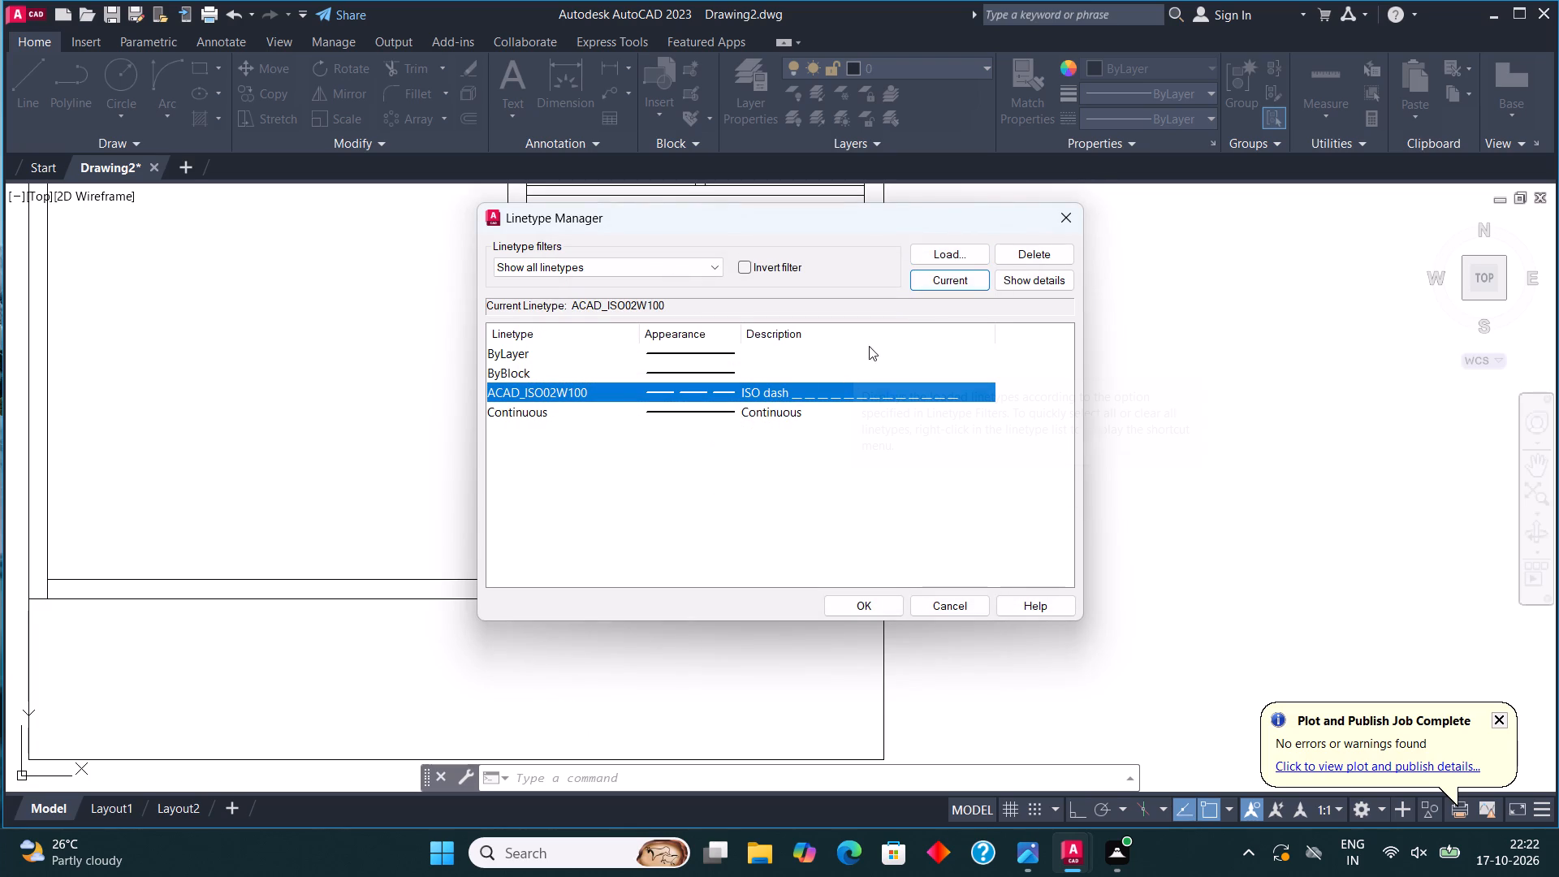
pyautogui.click(844, 617)
pyautogui.click(857, 607)
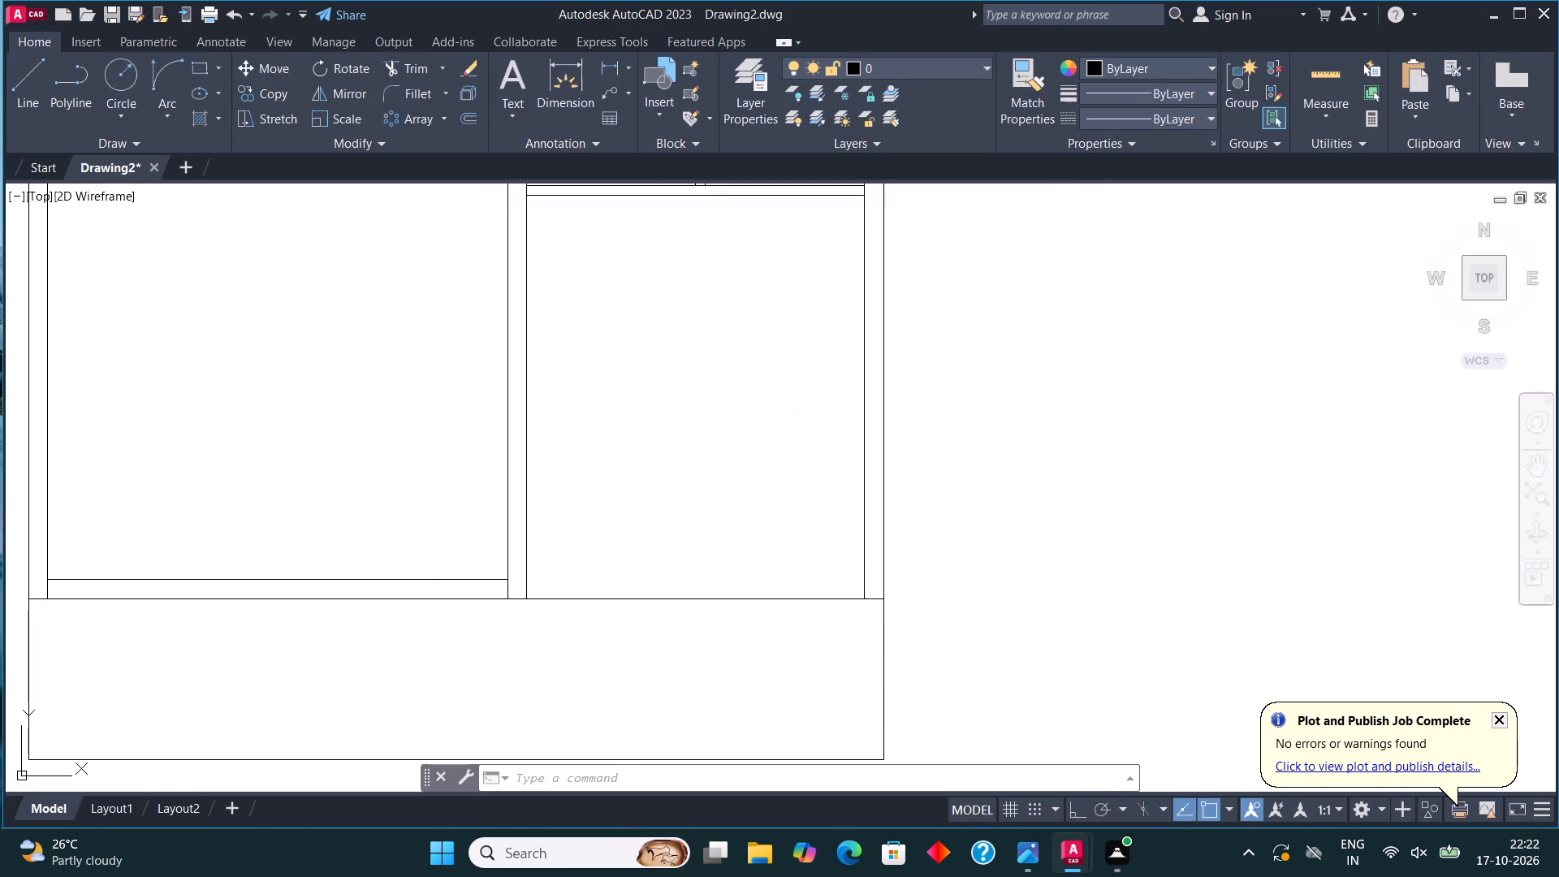
# Draw a horizontal dashed line across the room below the small rooms, wall to wall, a little above the front strip.
pyautogui.click(36, 67)
pyautogui.moveTo(599, 581); pyautogui.dragTo(606, 642, button='middle')
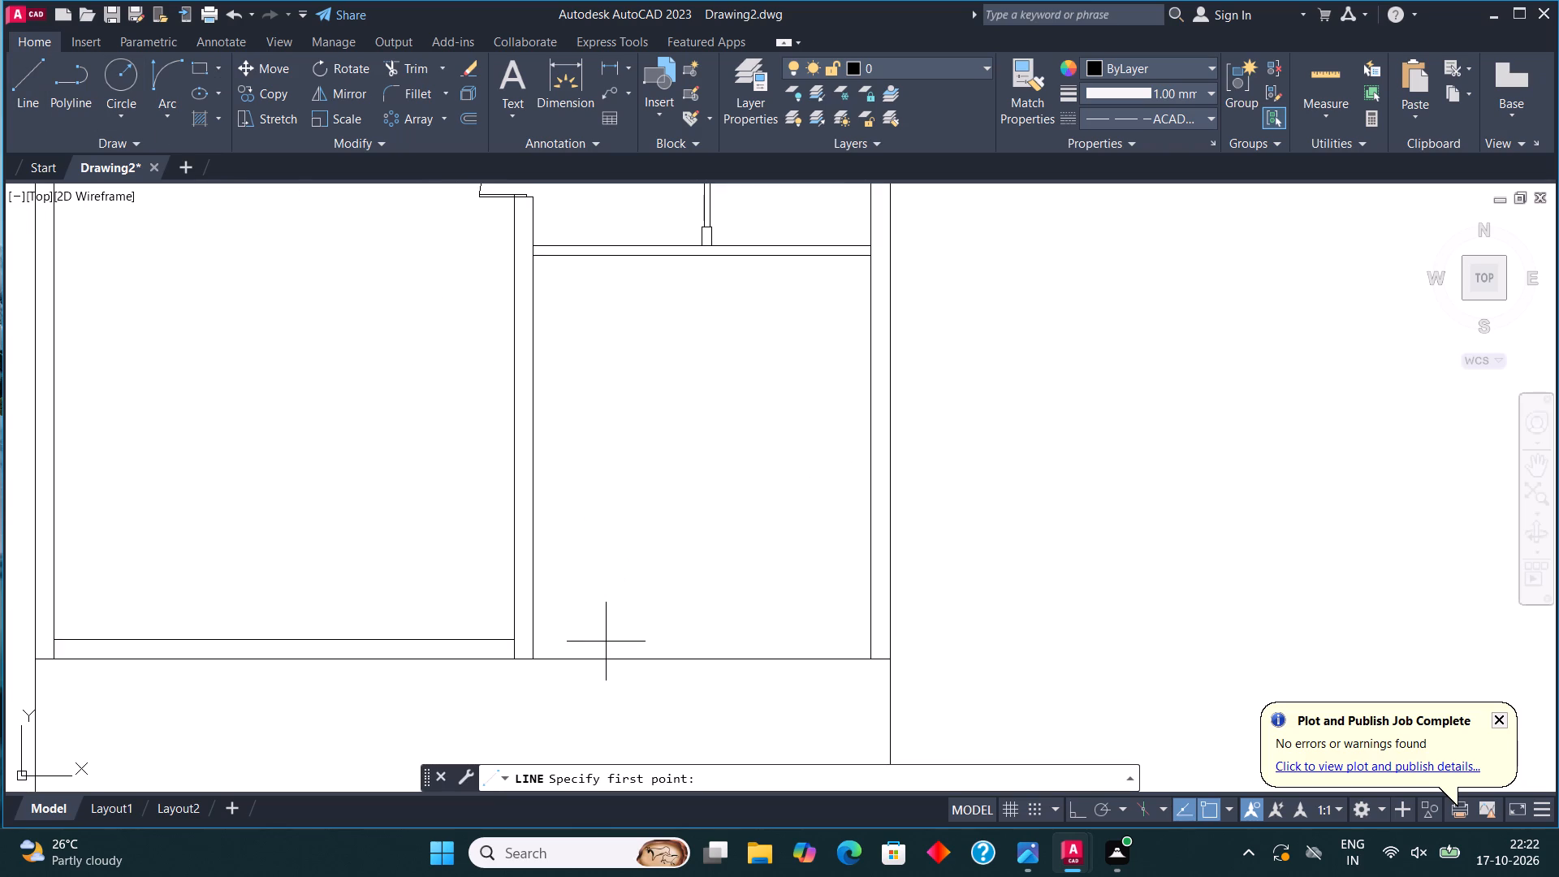
pyautogui.click(537, 598)
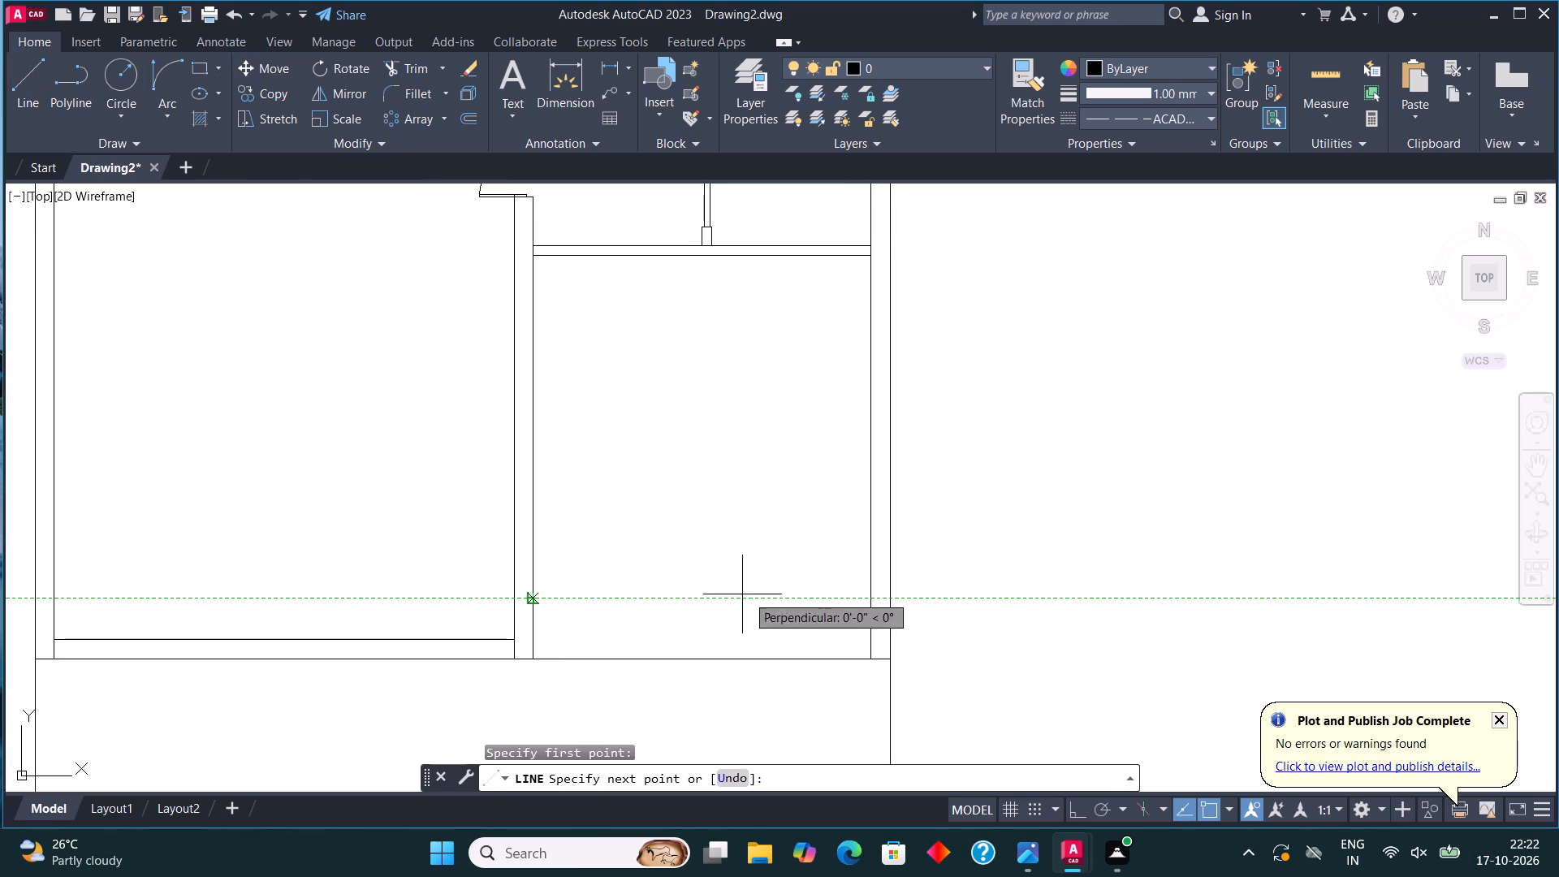
pyautogui.click(869, 598)
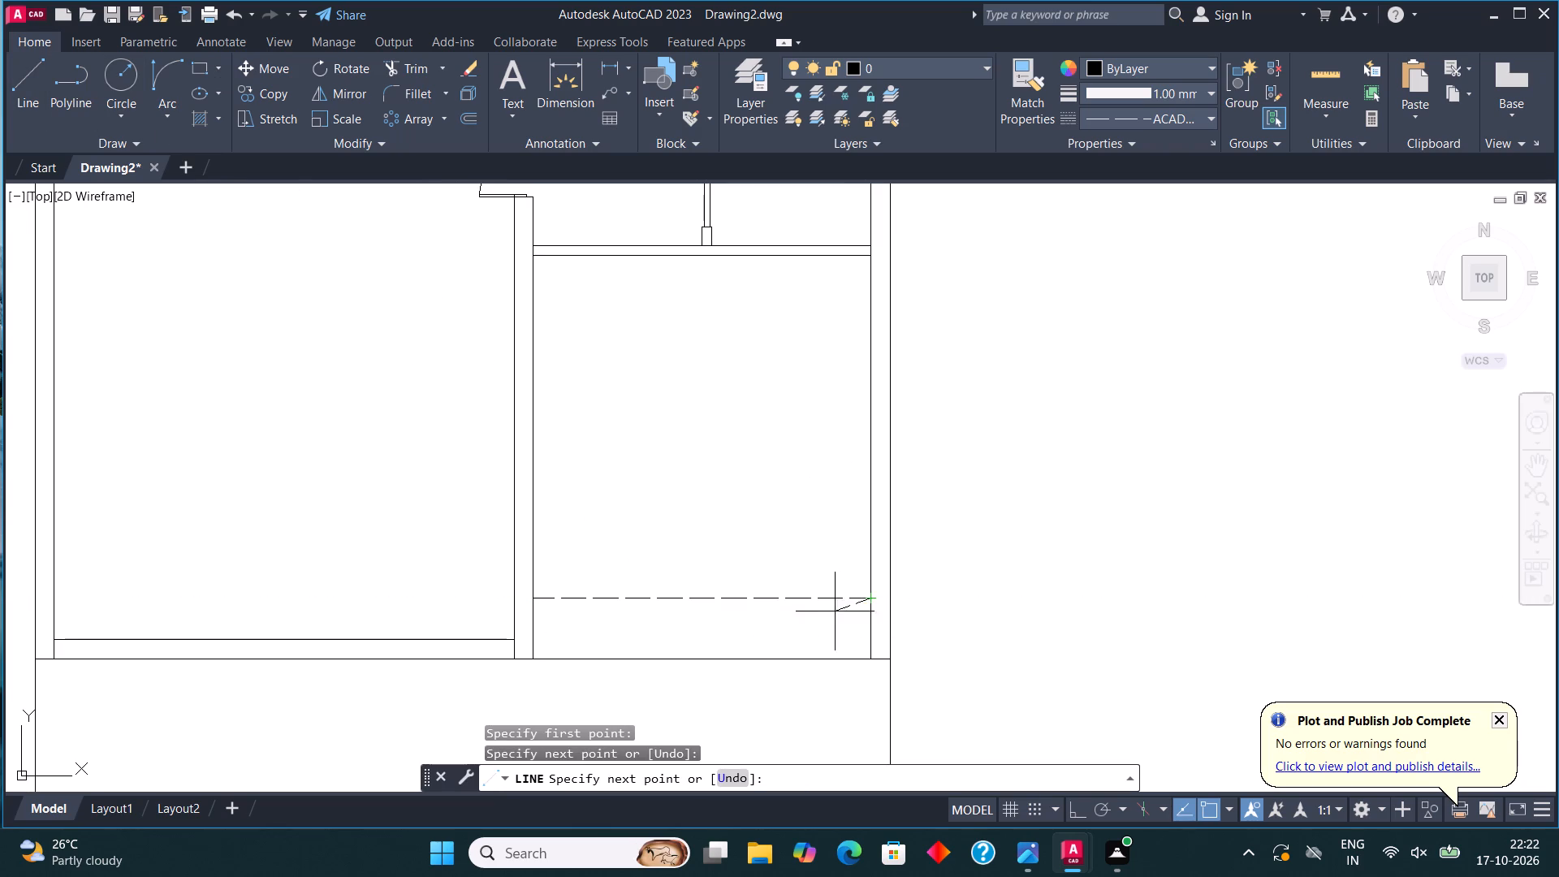
pyautogui.press('Escape')
# Offset the dashed line 9" upward into the room.
pyautogui.click(766, 615)
pyautogui.click(758, 584)
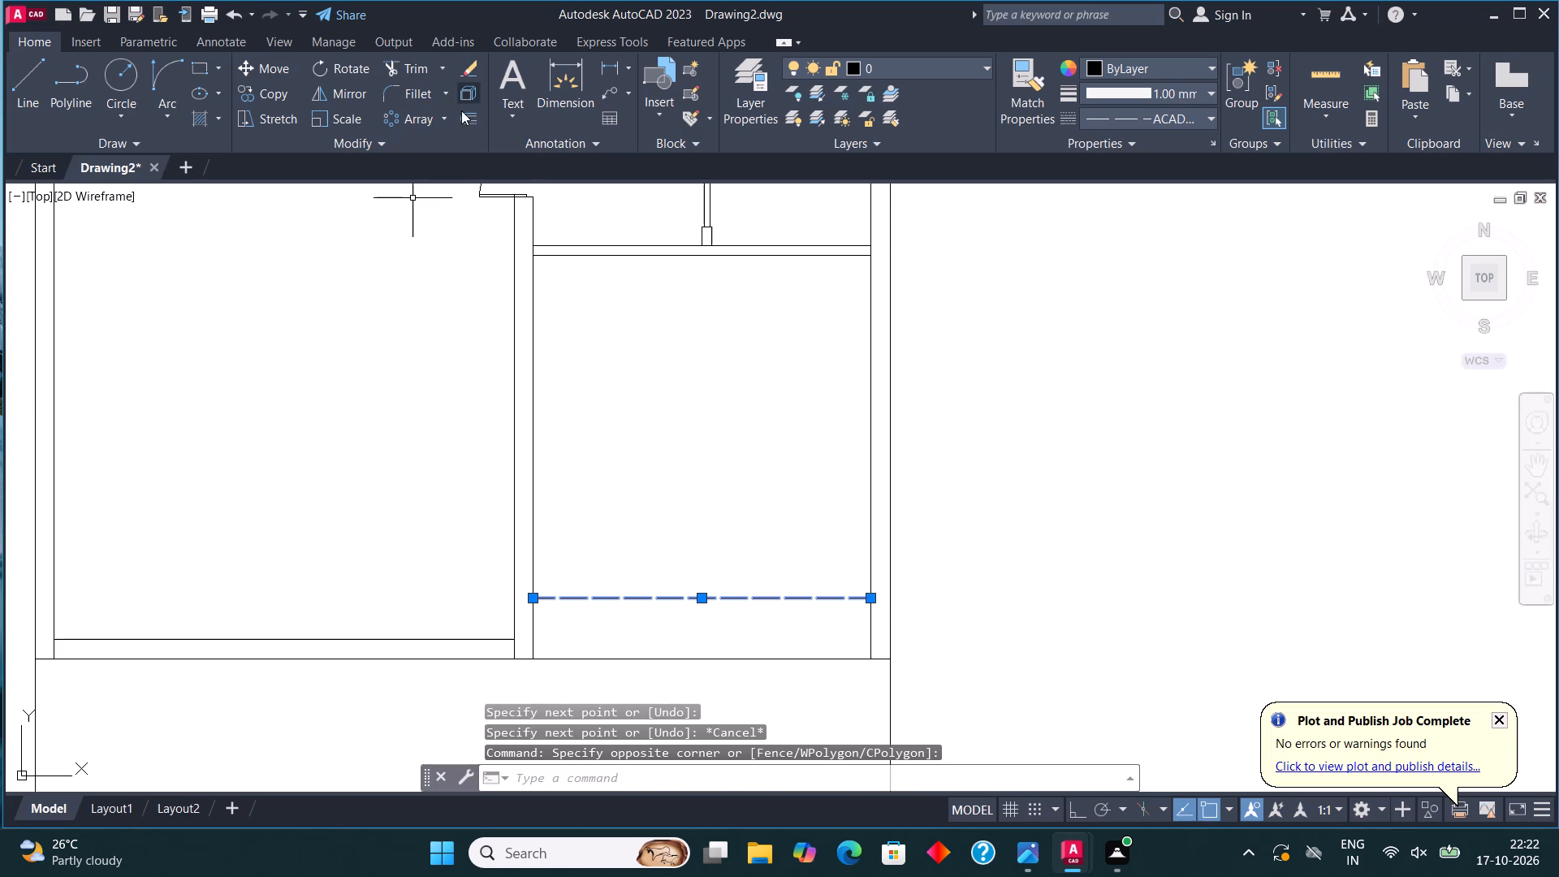
pyautogui.click(461, 110)
pyautogui.click(706, 595)
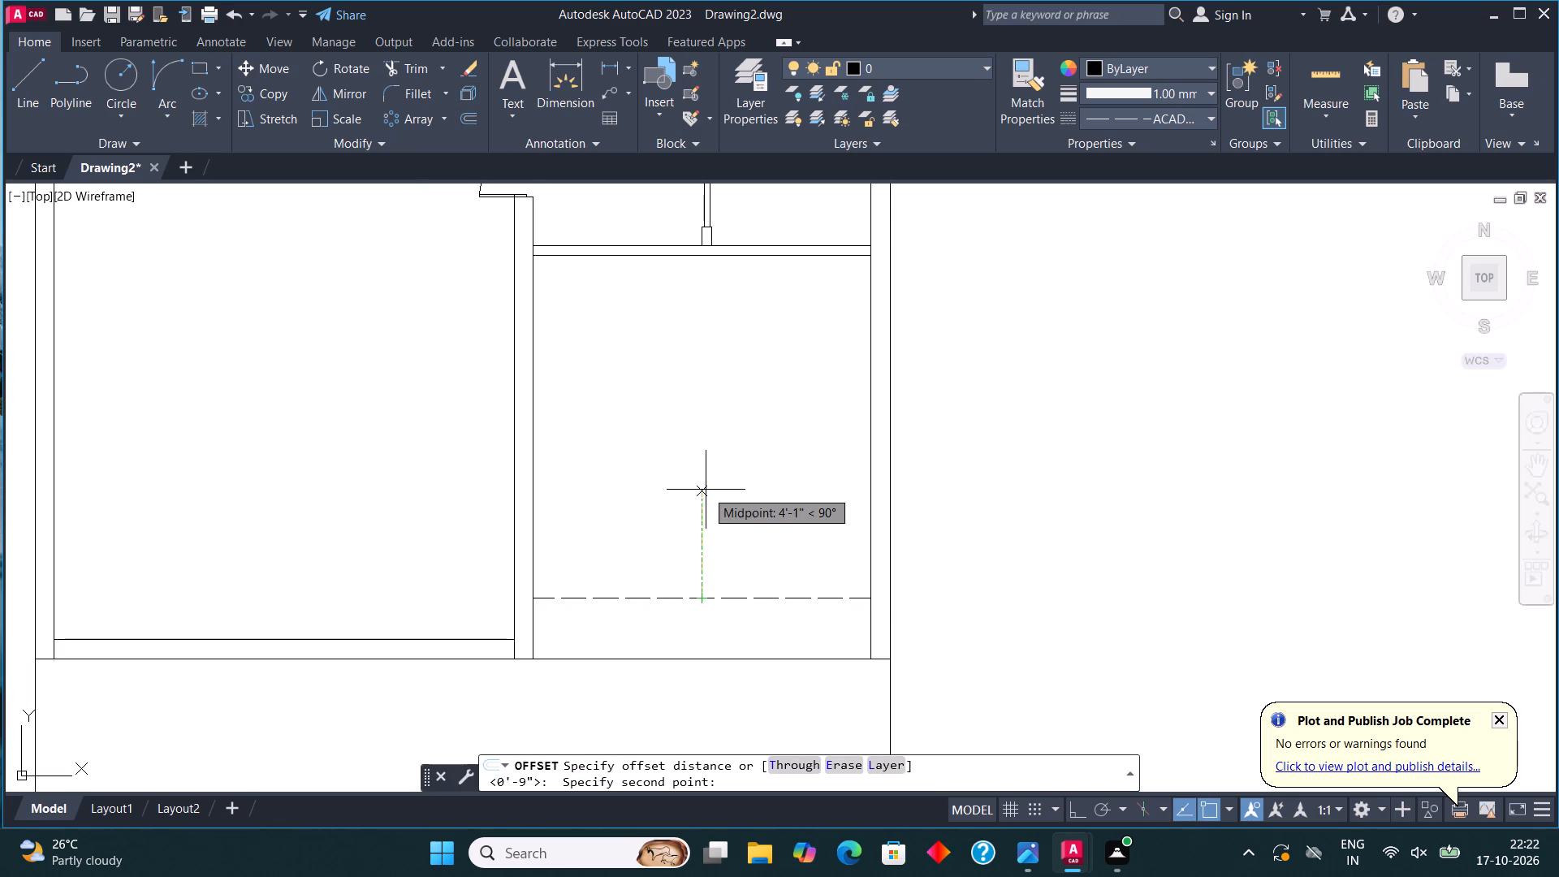
pyautogui.write('9"')
pyautogui.press('Return')
pyautogui.click(709, 467)
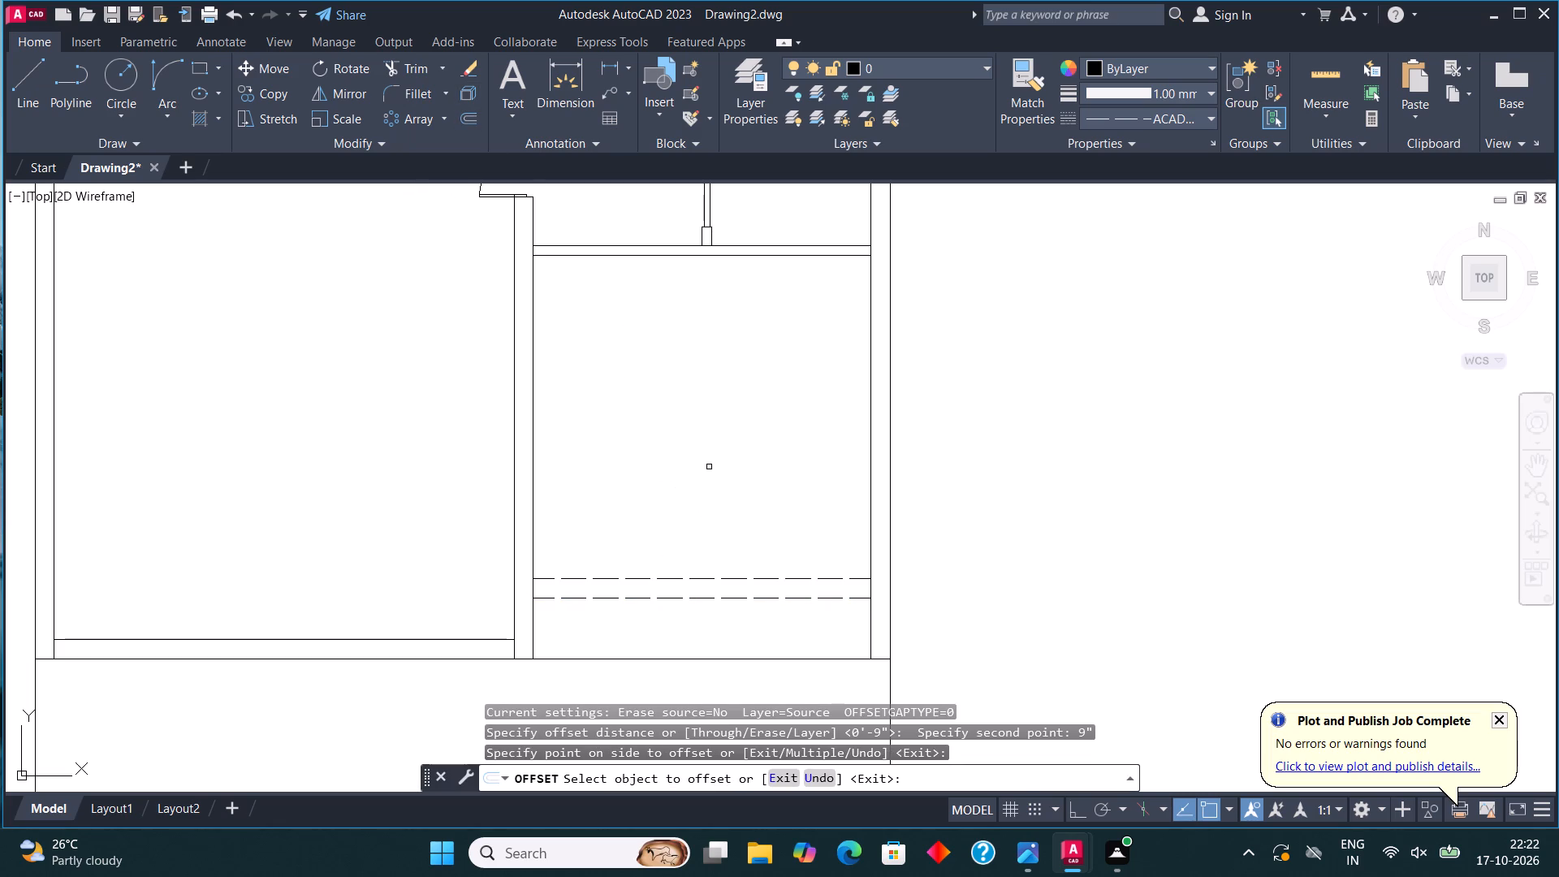
pyautogui.press('Escape')
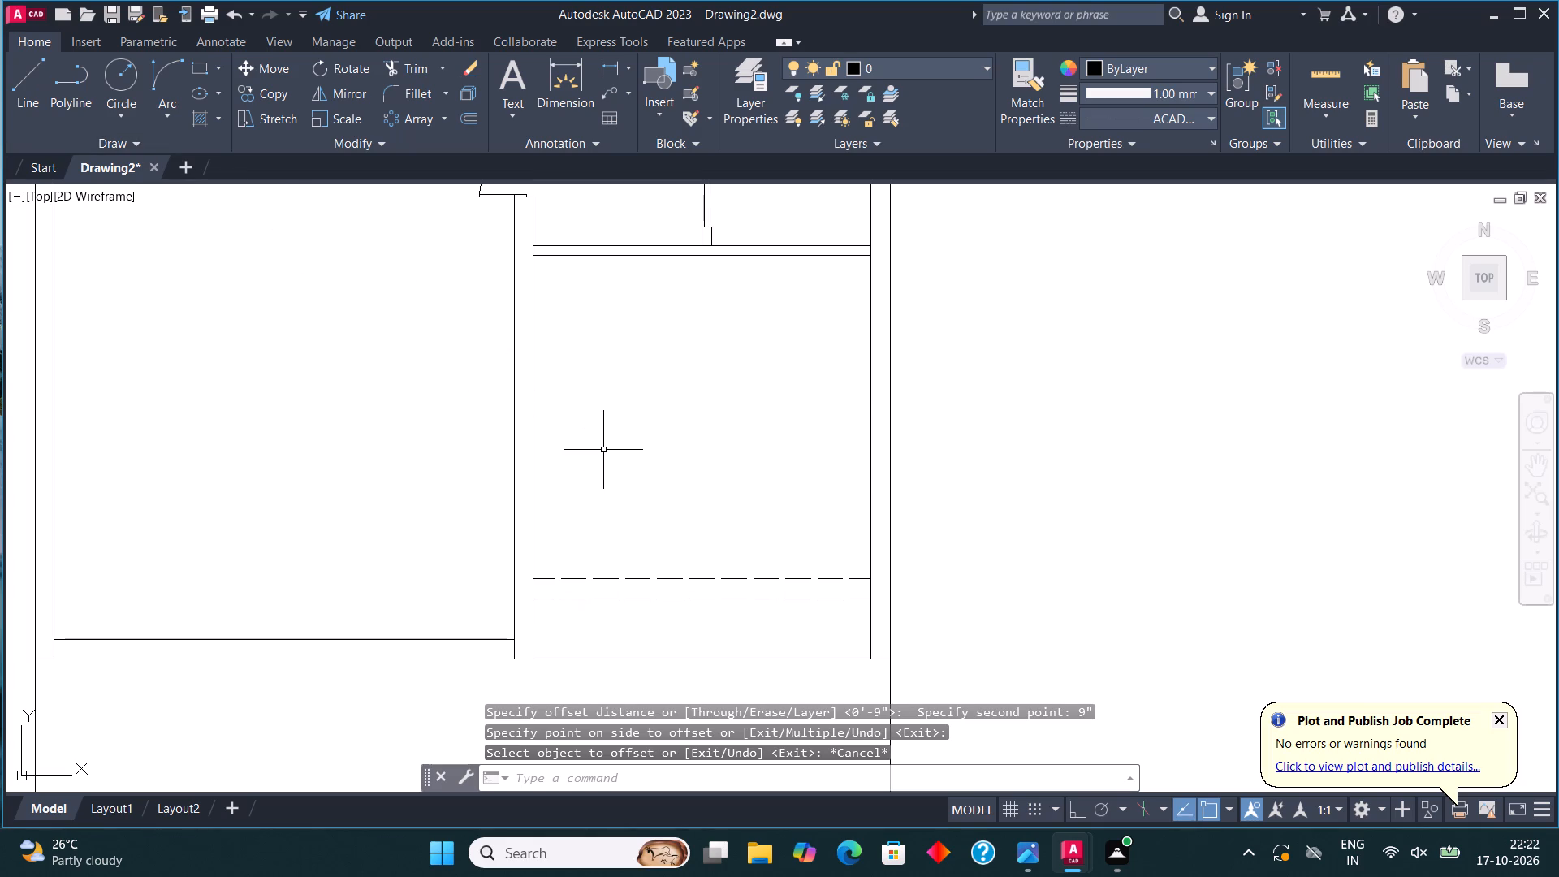
# Set the current linetype back to ByLayer.
pyautogui.write('lin')
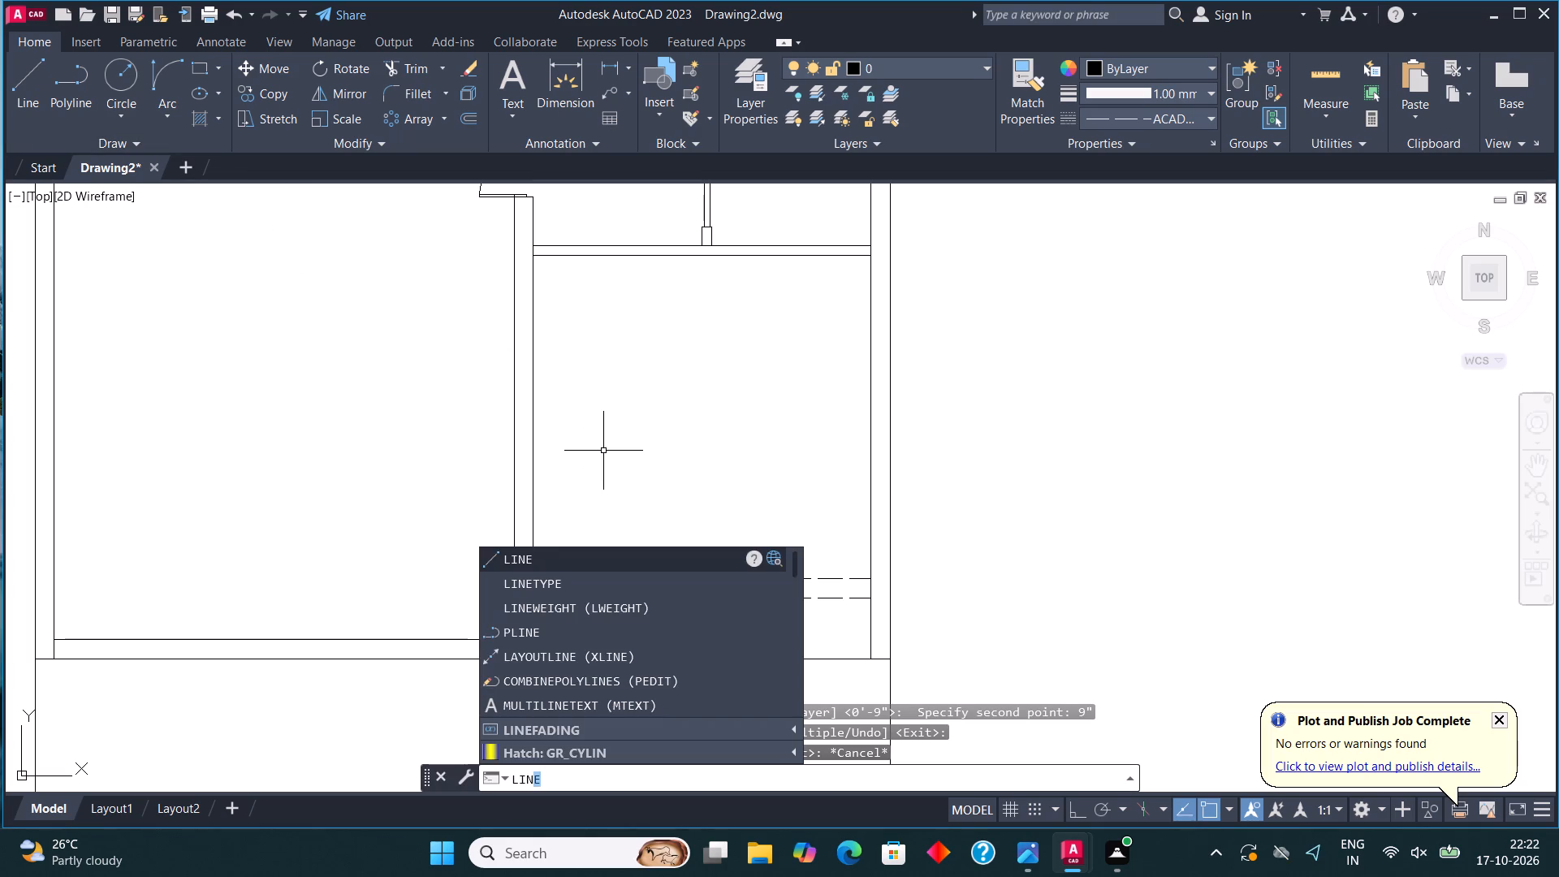
pyautogui.click(555, 579)
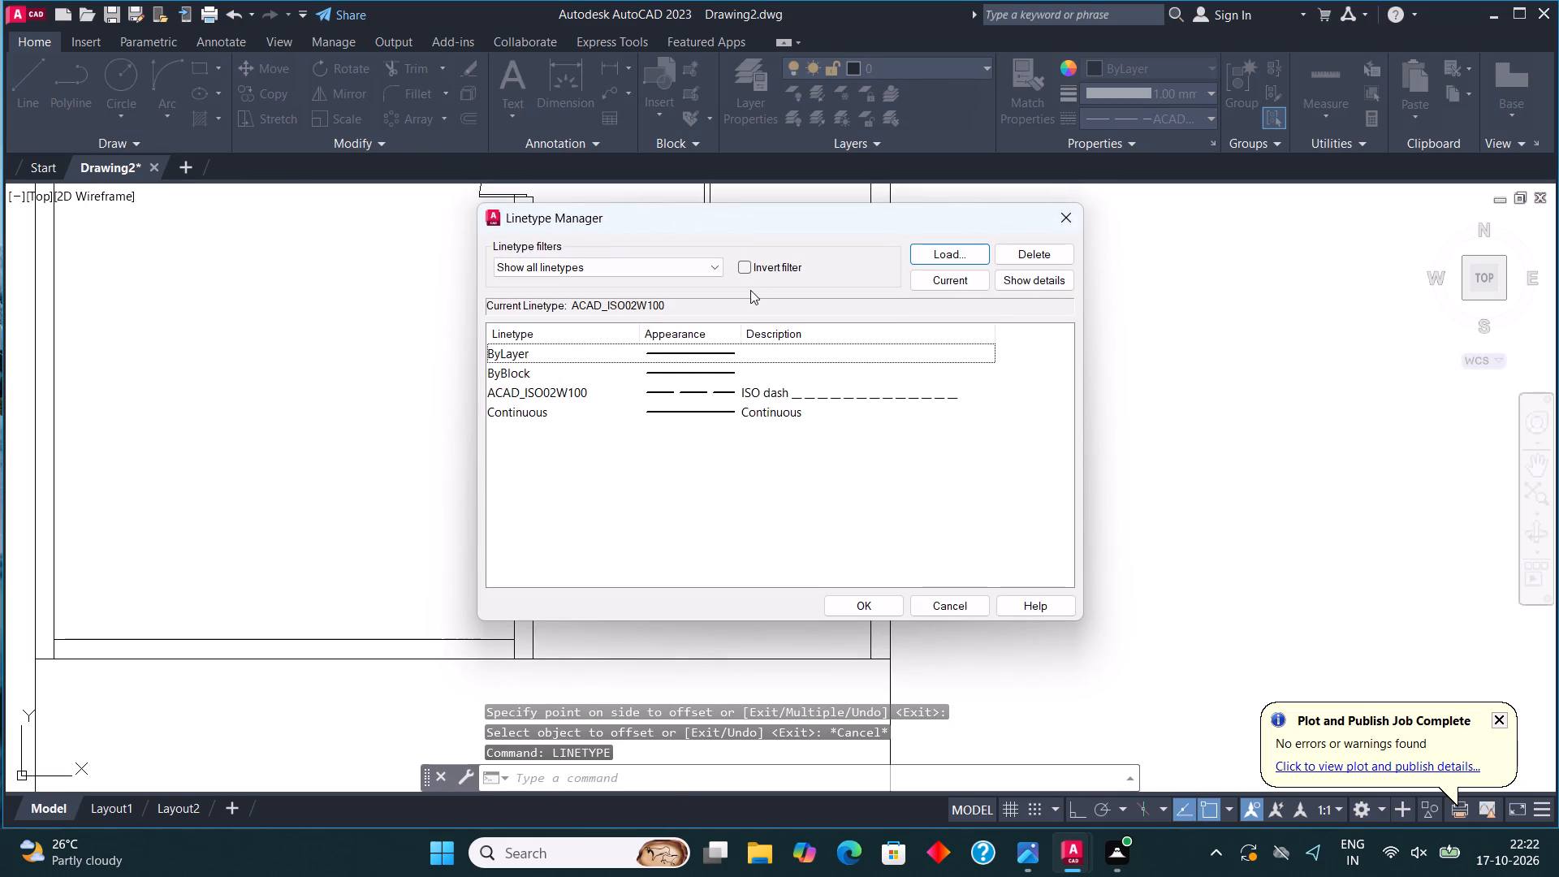
pyautogui.click(741, 354)
pyautogui.click(944, 279)
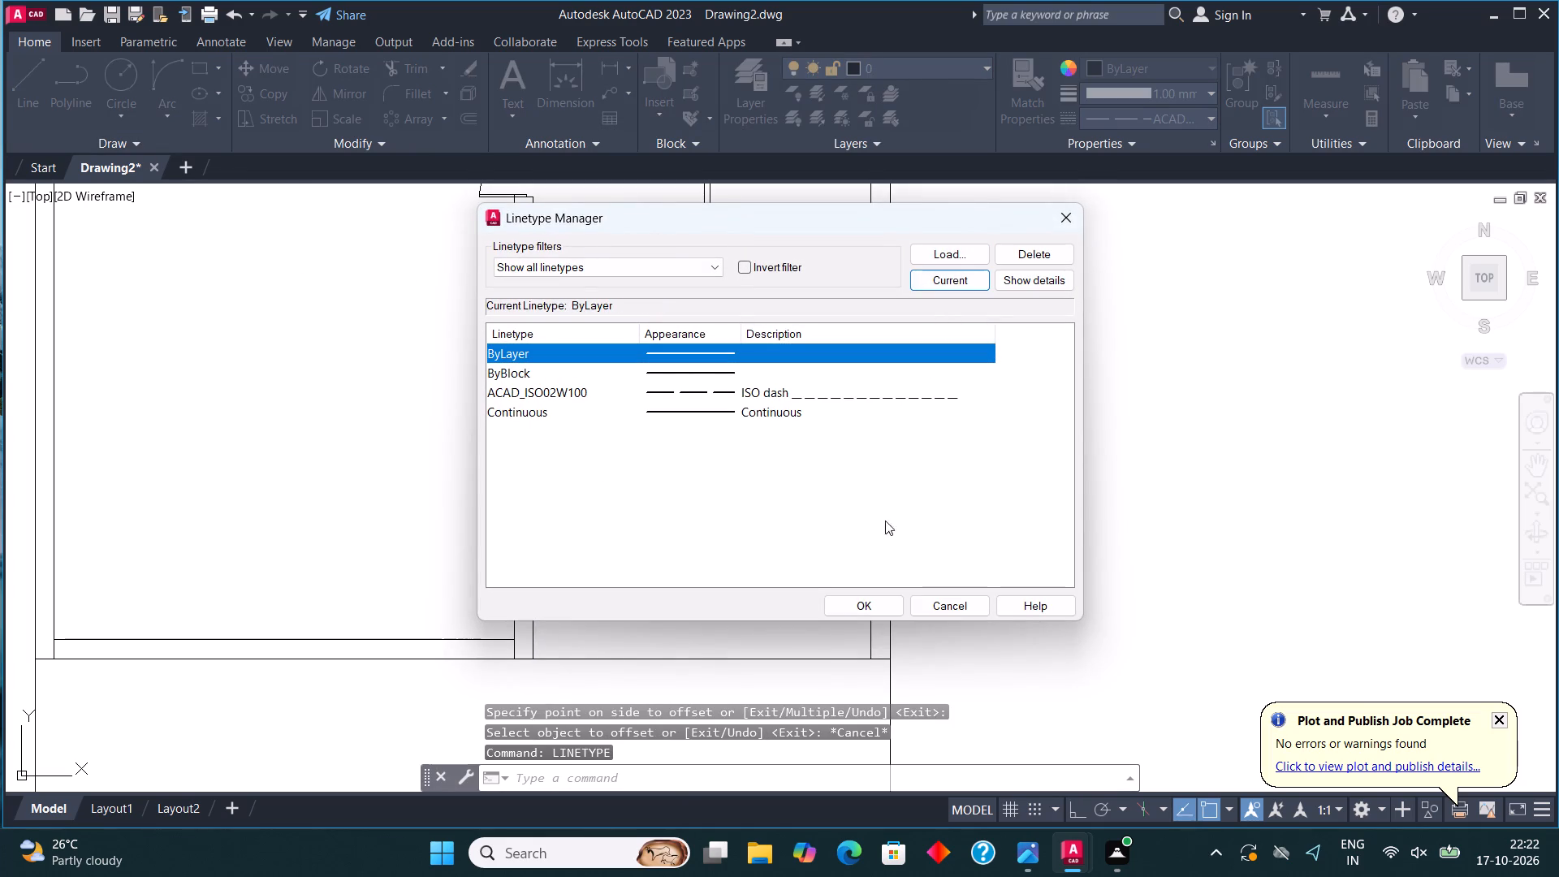
pyautogui.click(869, 608)
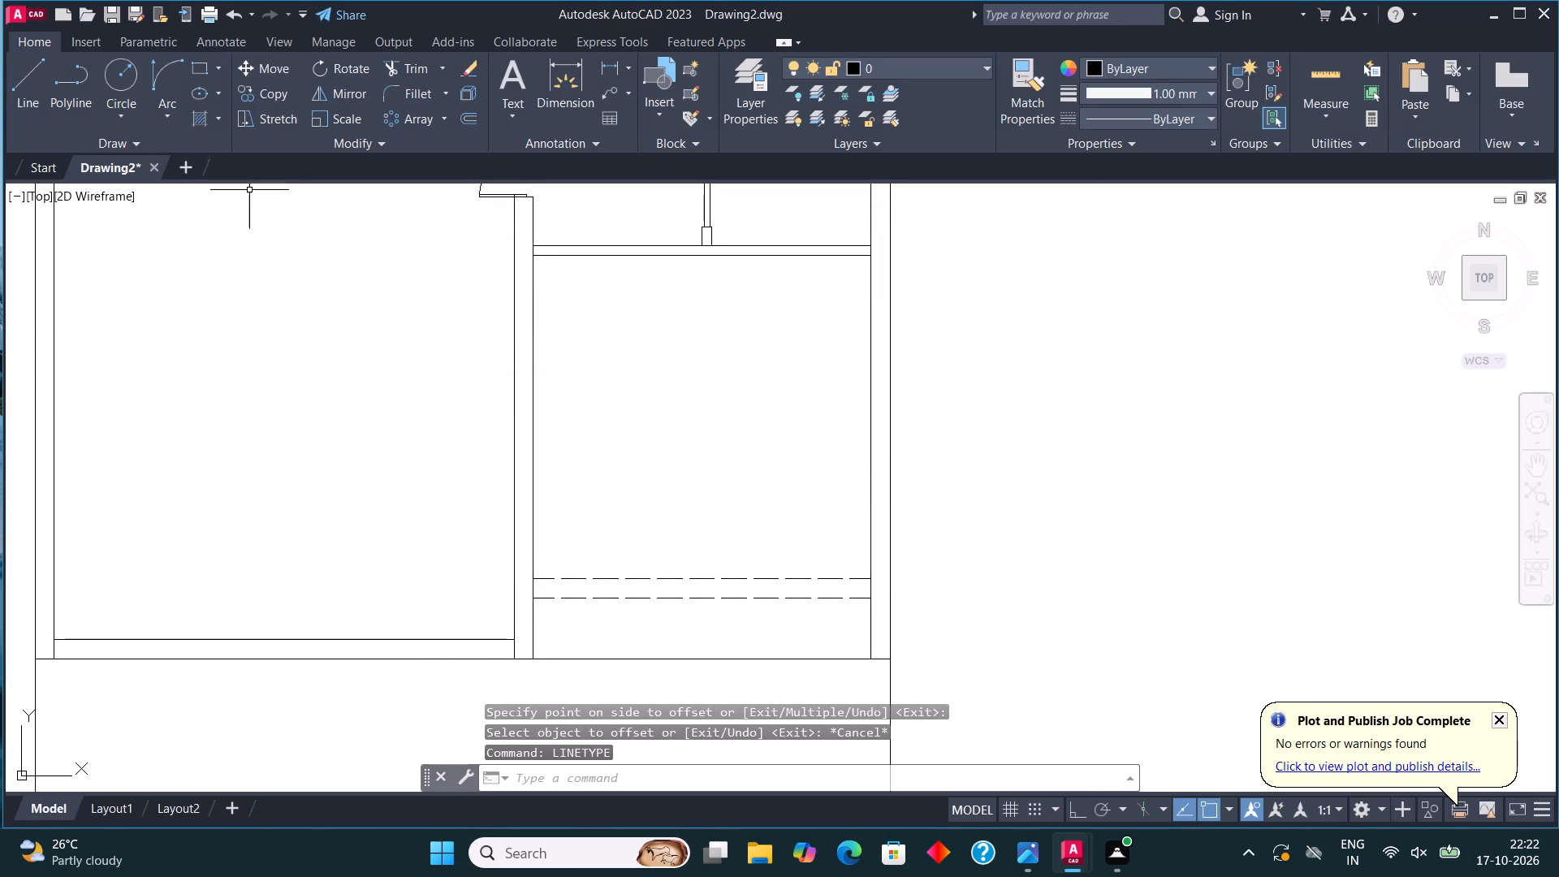
# Draw a solid rectangle between the two dashed lines, covering roughly the middle part of their length.
pyautogui.click(181, 60)
pyautogui.click(191, 66)
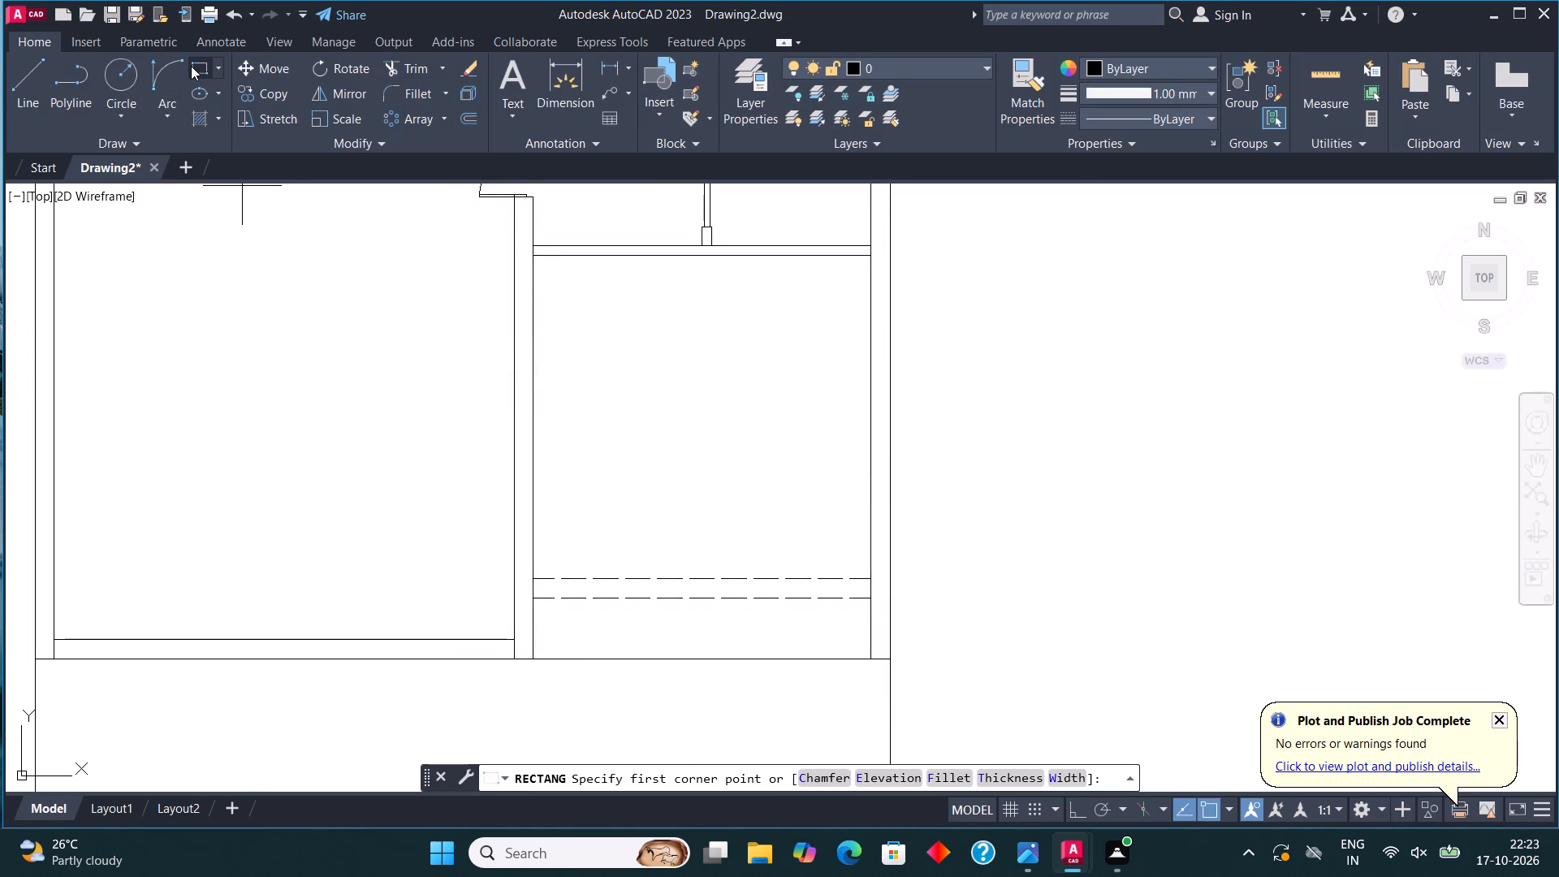
pyautogui.scroll(1, 758, 605)
pyautogui.click(571, 564)
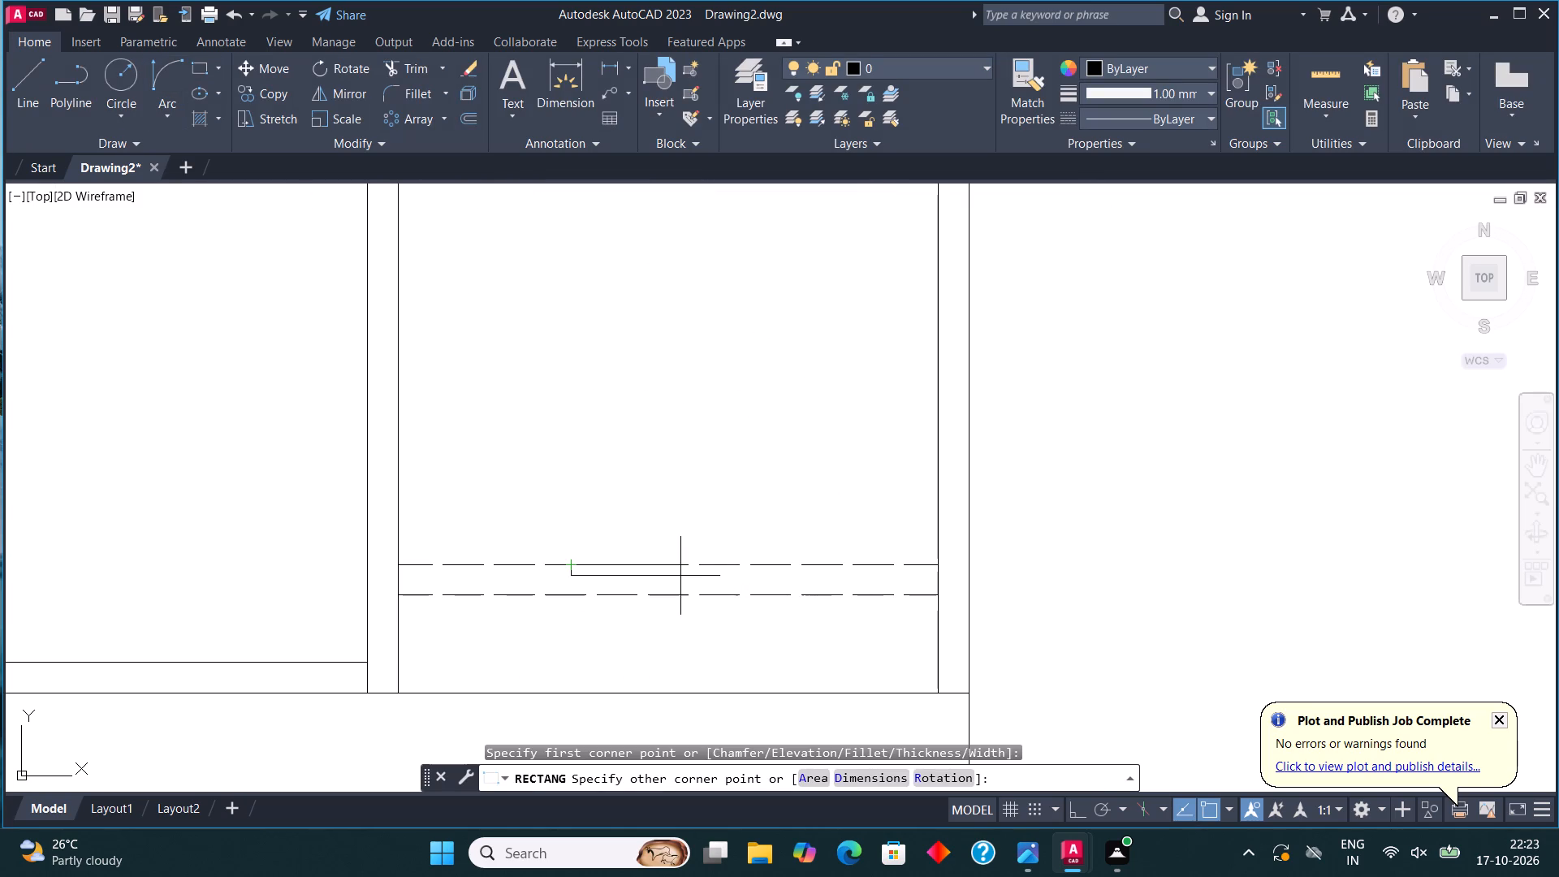
pyautogui.click(788, 595)
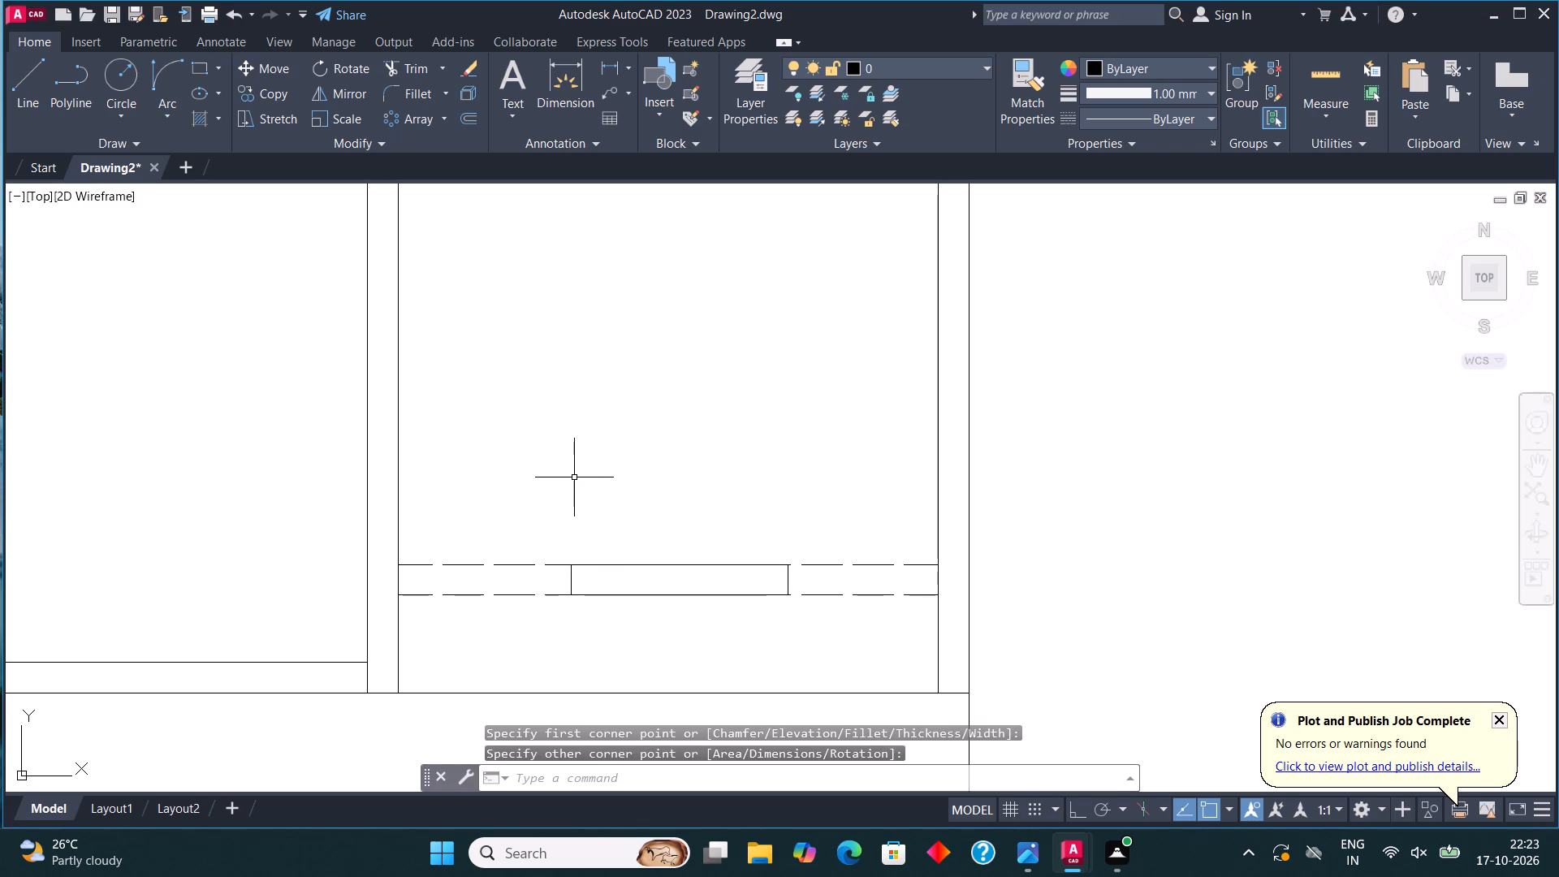
# Draw a short line across the vertical wall's thickness, level with the lower face of the horizontal wall below the small rooms.
pyautogui.scroll(-2, 655, 552)
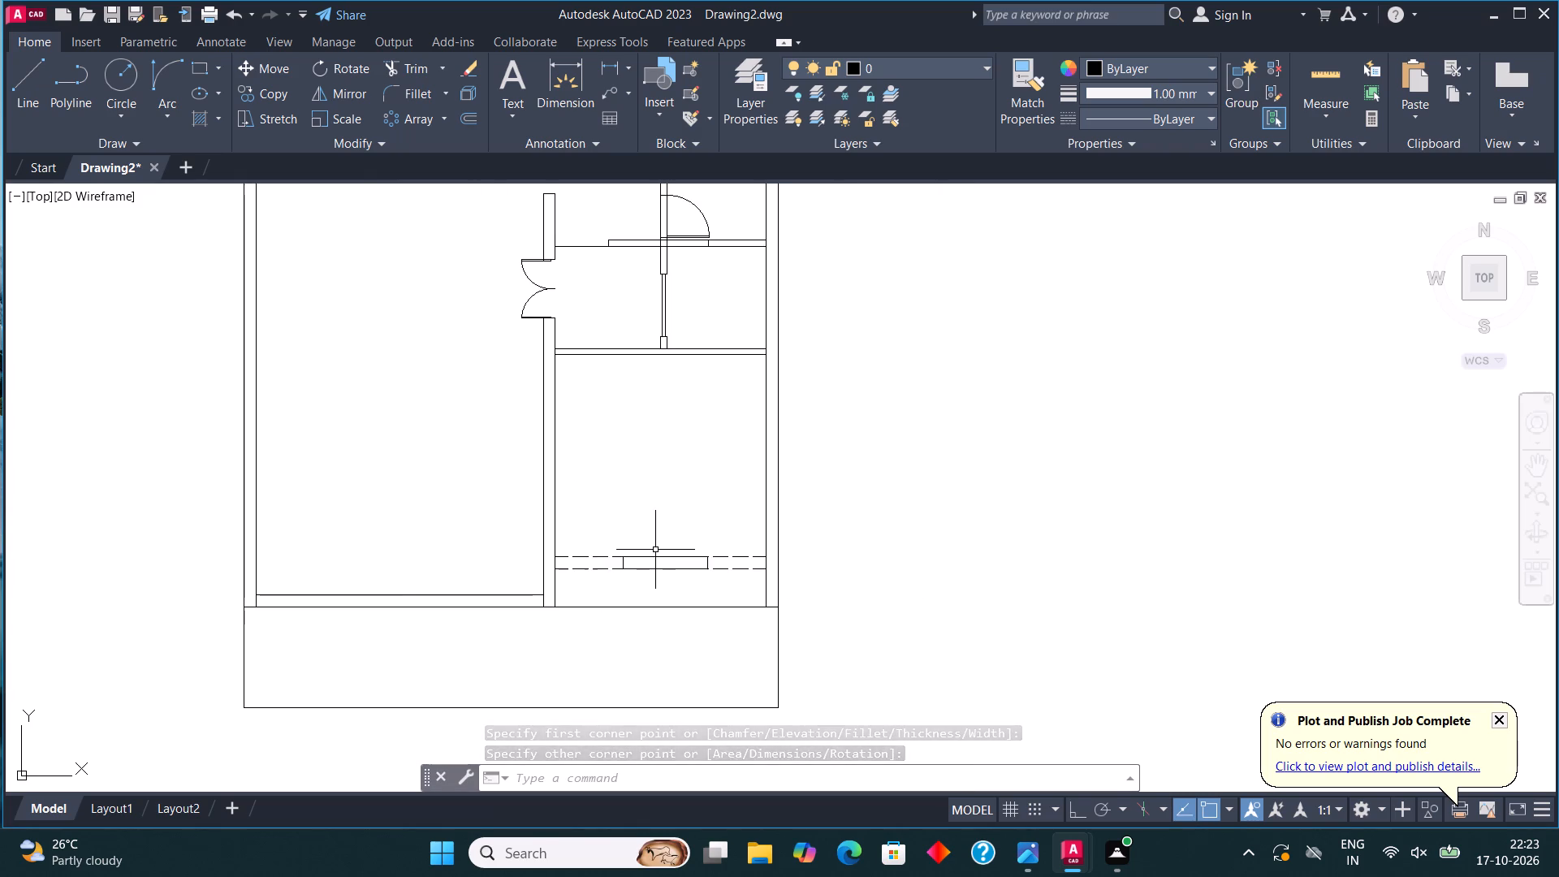
pyautogui.moveTo(654, 503); pyautogui.dragTo(721, 628, button='middle')
pyautogui.scroll(3, 592, 469)
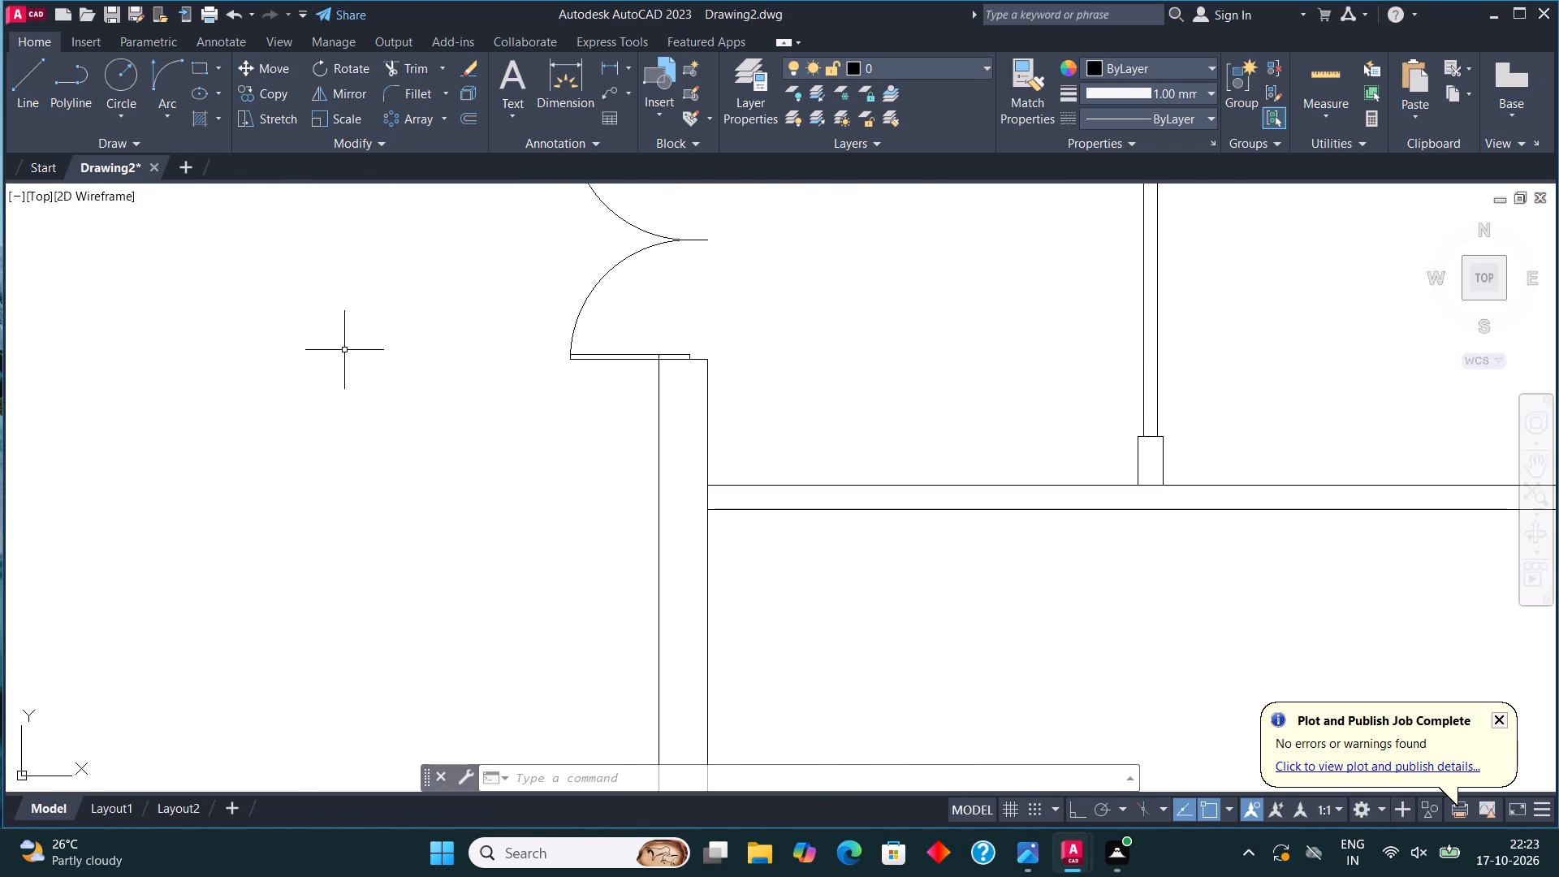
pyautogui.click(23, 82)
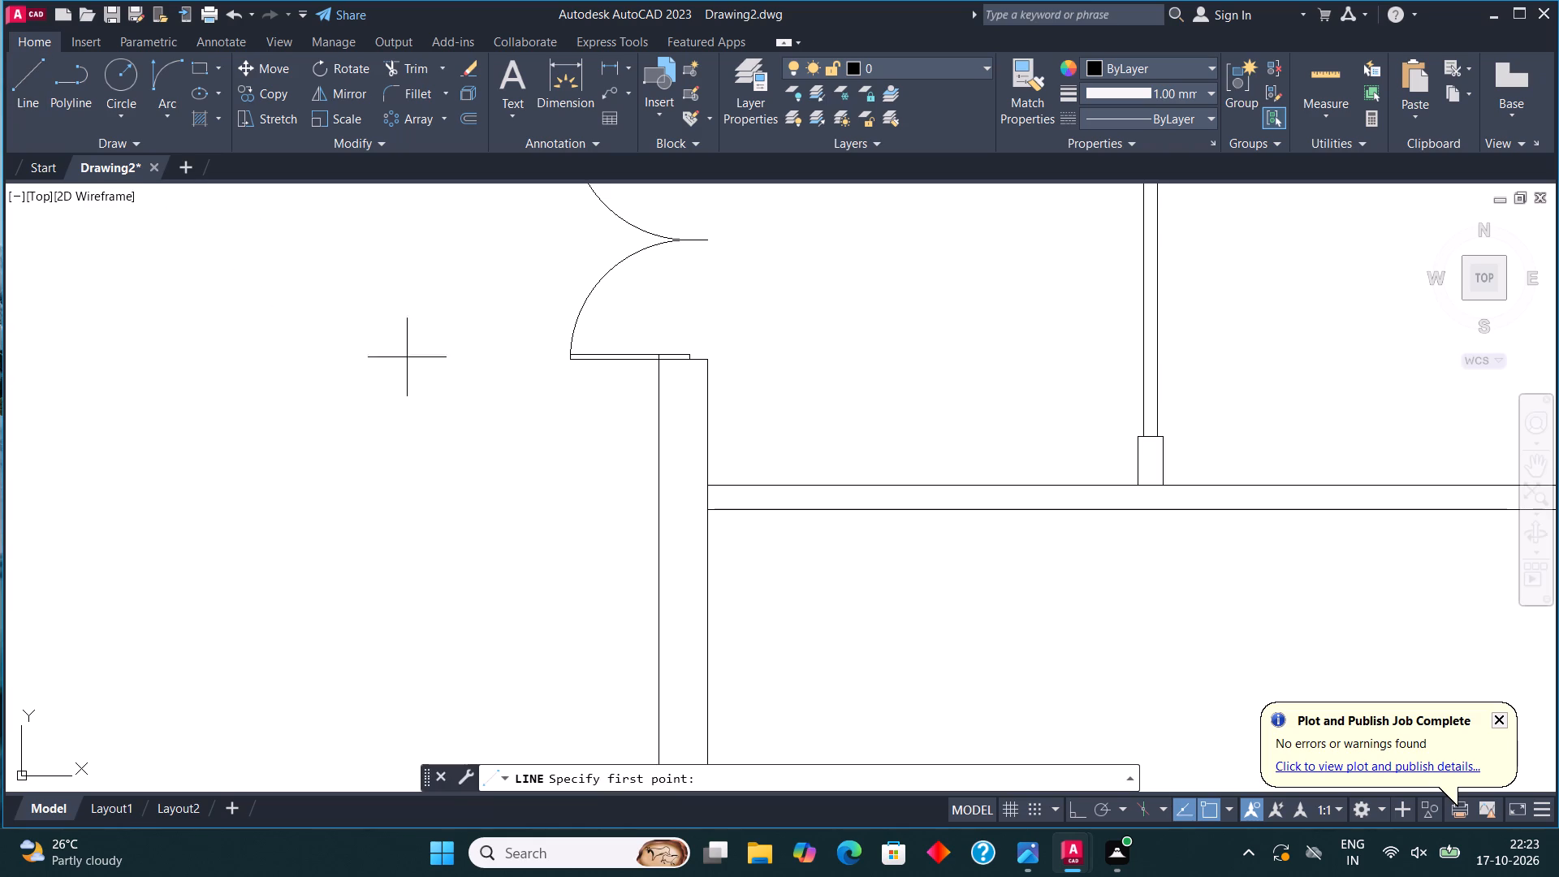
pyautogui.click(711, 512)
pyautogui.click(664, 509)
pyautogui.scroll(-3, 379, 507)
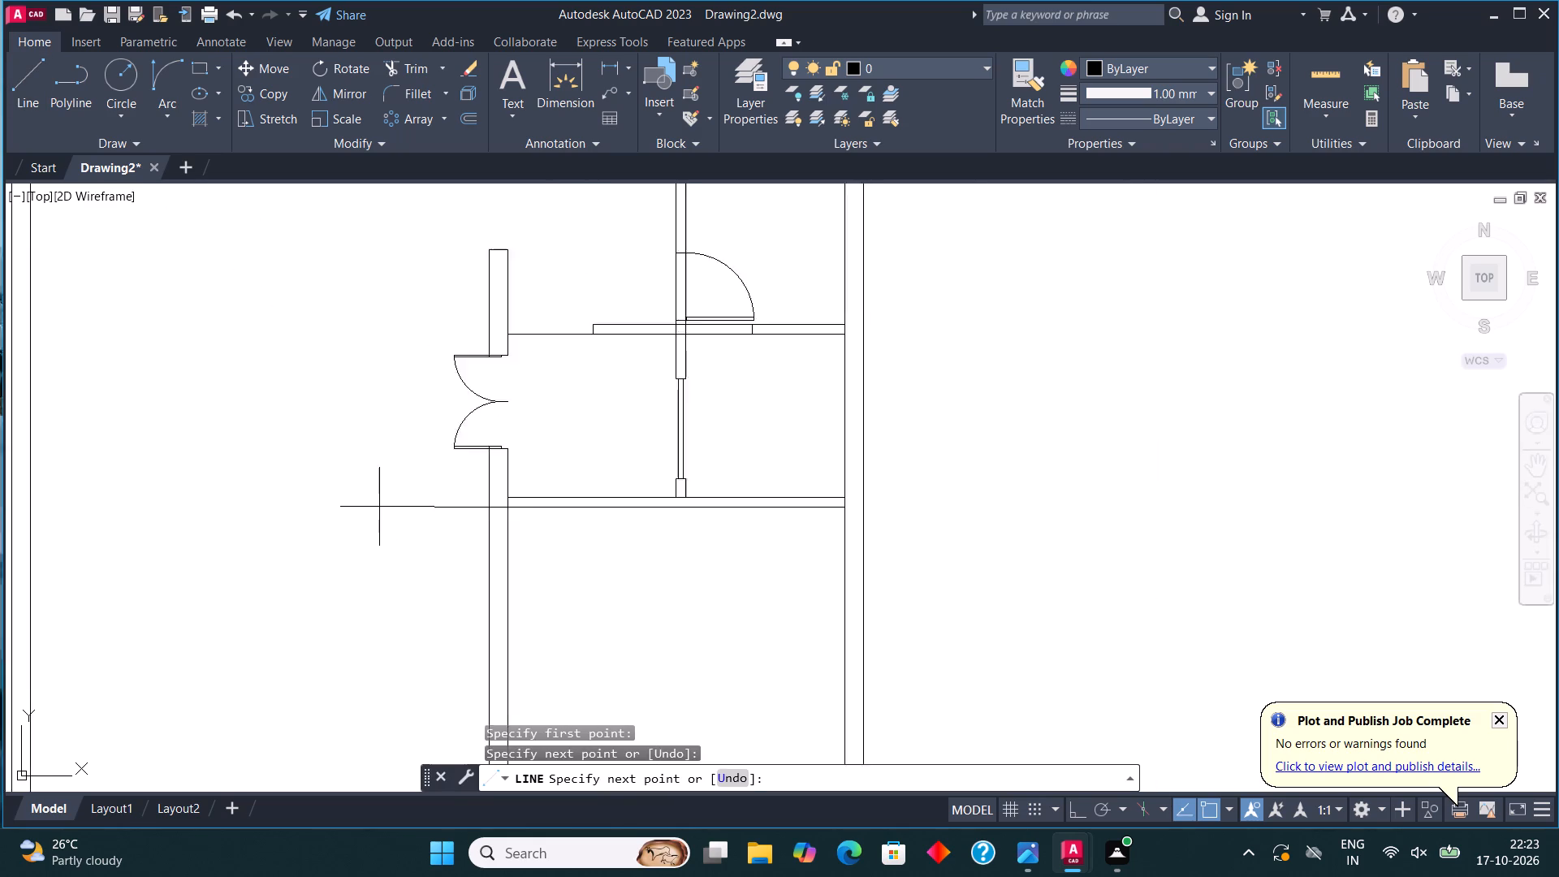
pyautogui.moveTo(374, 506); pyautogui.dragTo(374, 445, button='middle')
pyautogui.press('Escape')
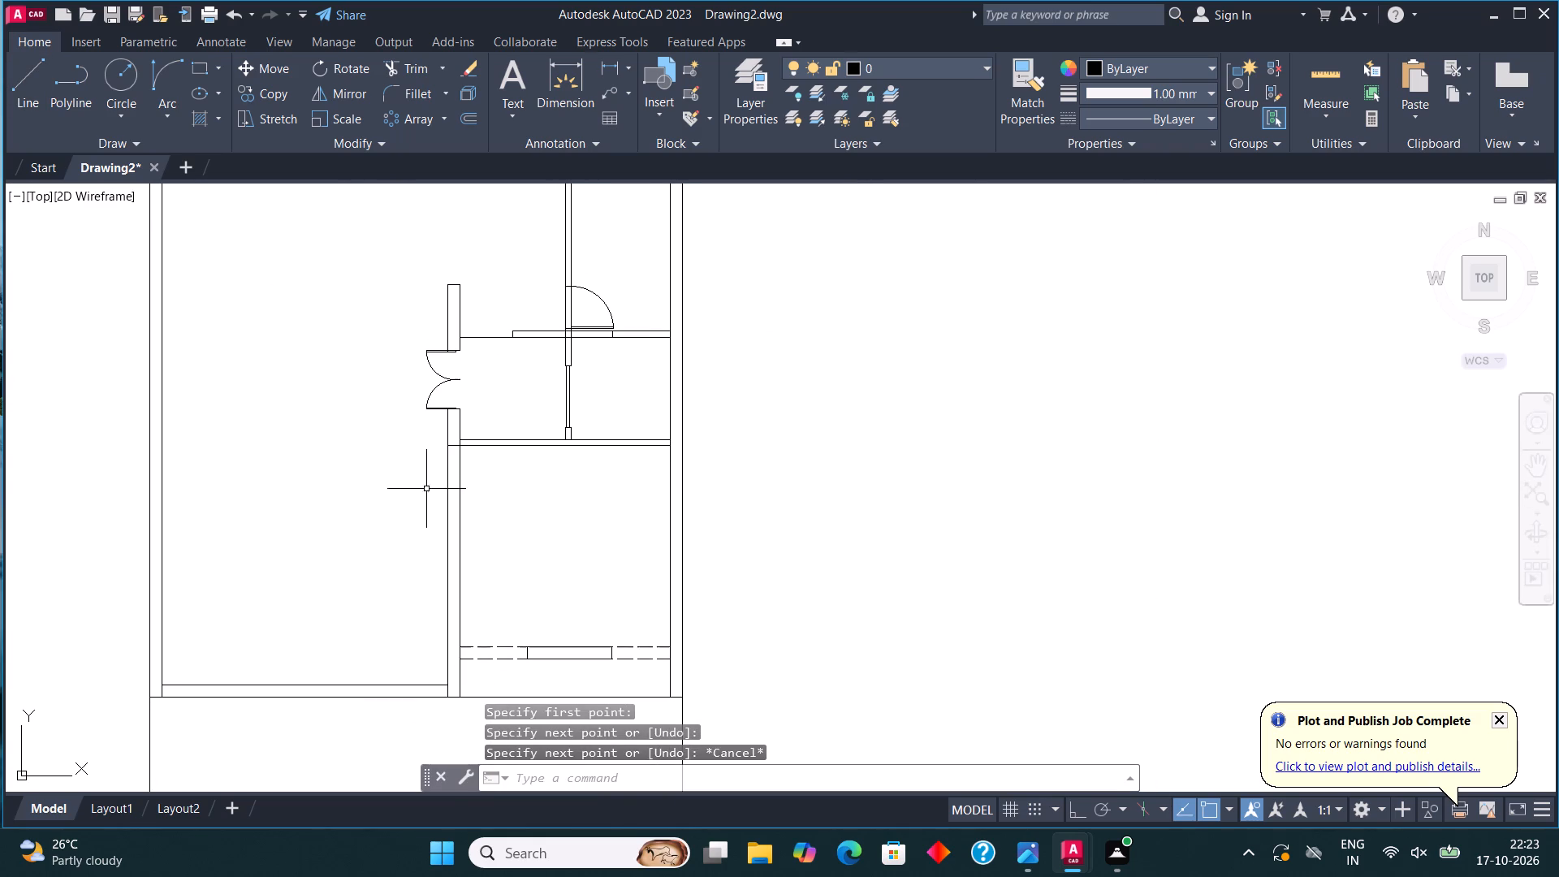
# Draw a second short horizontal line across the same vertical wall, roughly midway between the horizontal wall and the dashed lines.
pyautogui.click(25, 88)
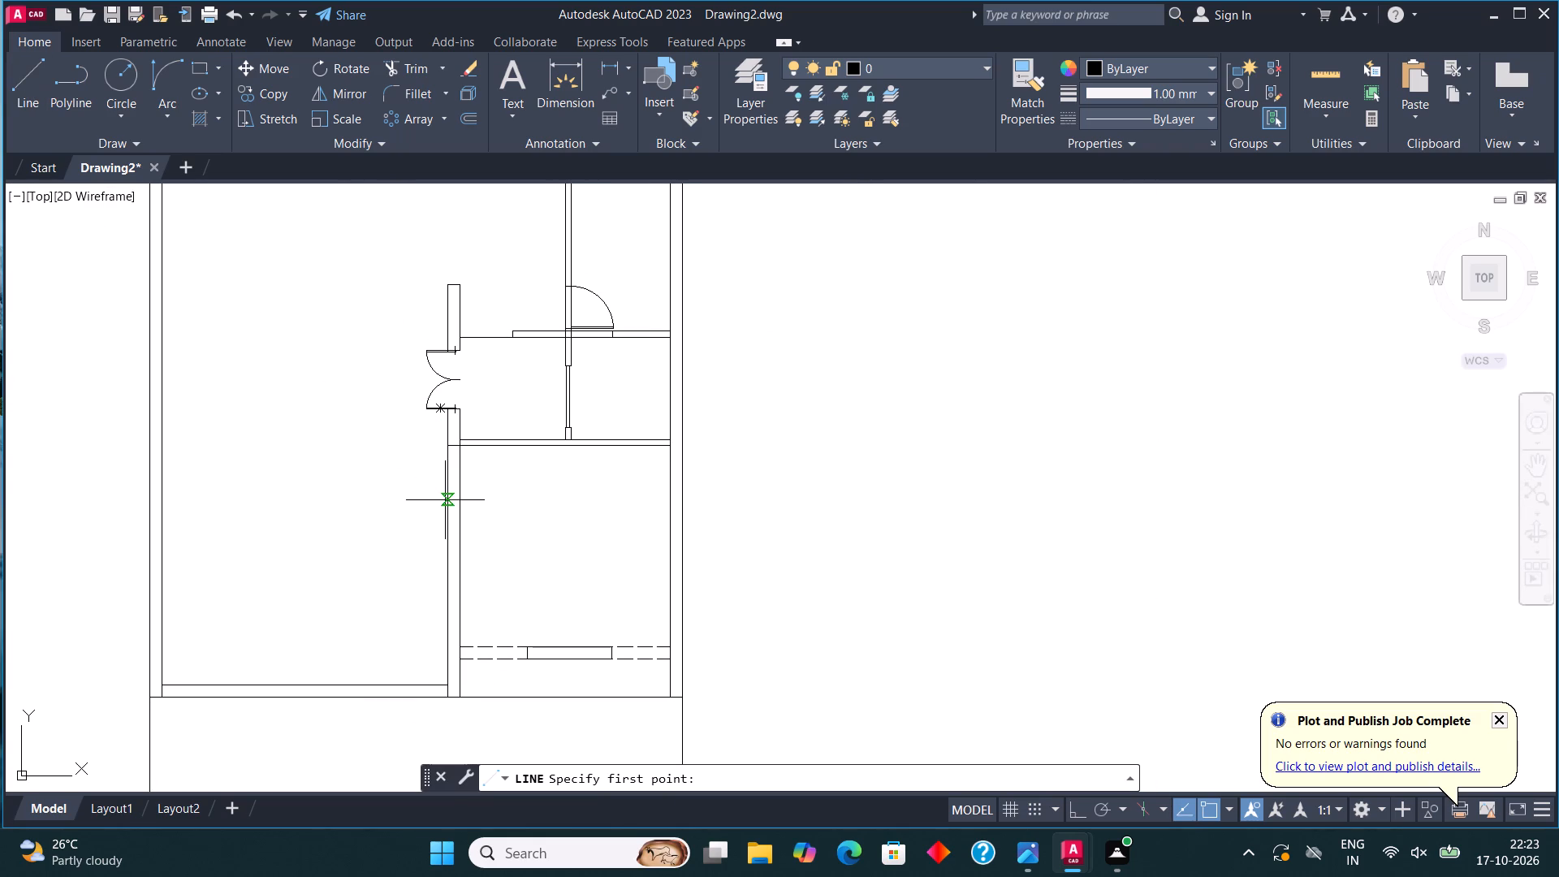
pyautogui.scroll(2, 448, 521)
pyautogui.click(447, 529)
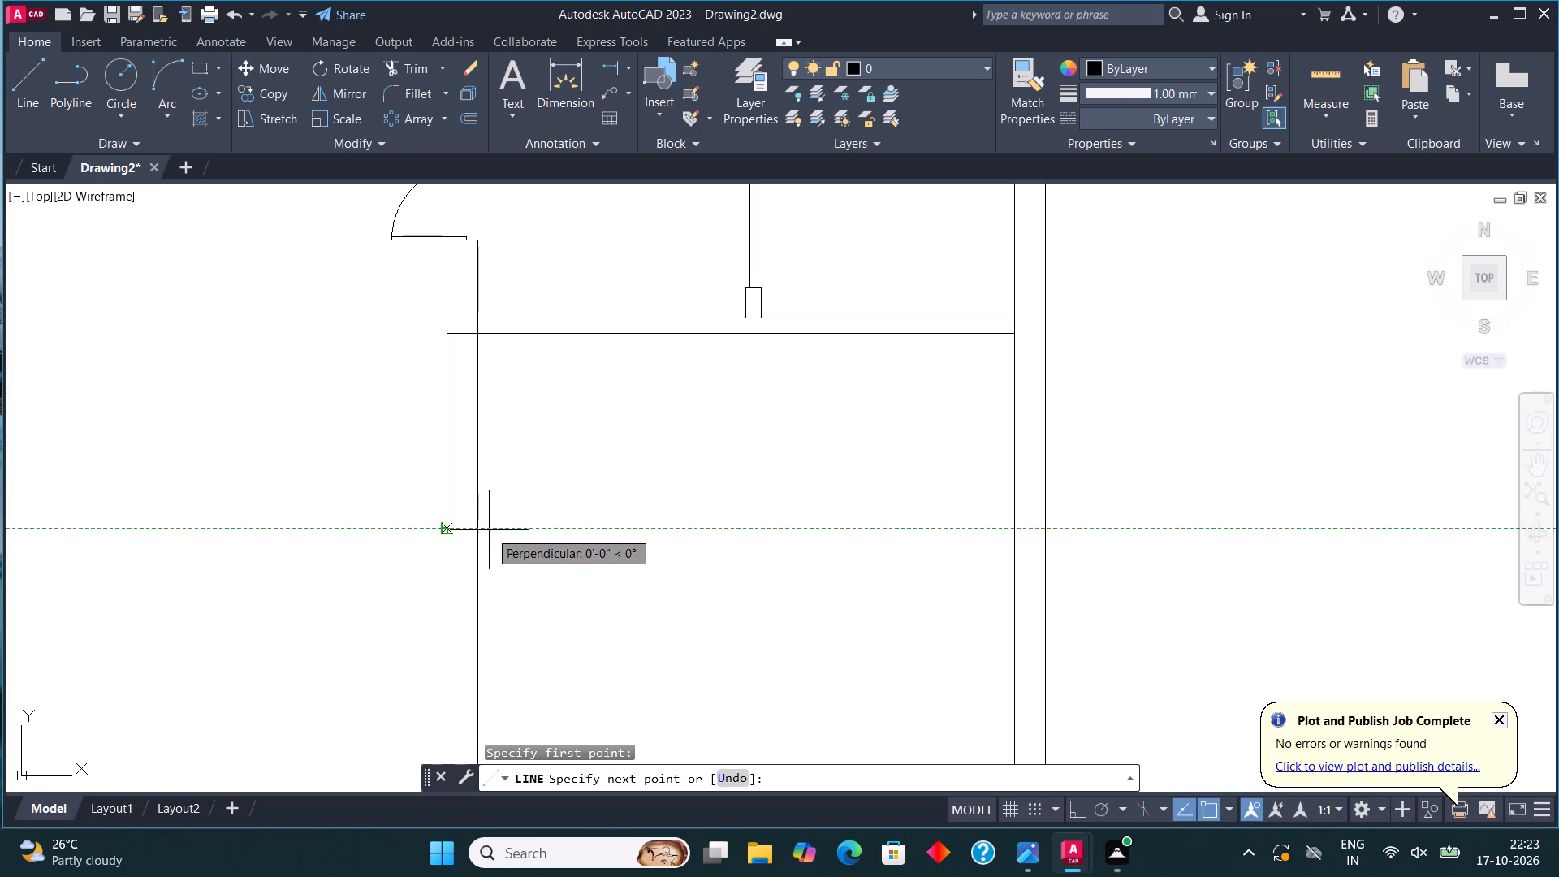
pyautogui.click(473, 529)
pyautogui.scroll(-2, 477, 537)
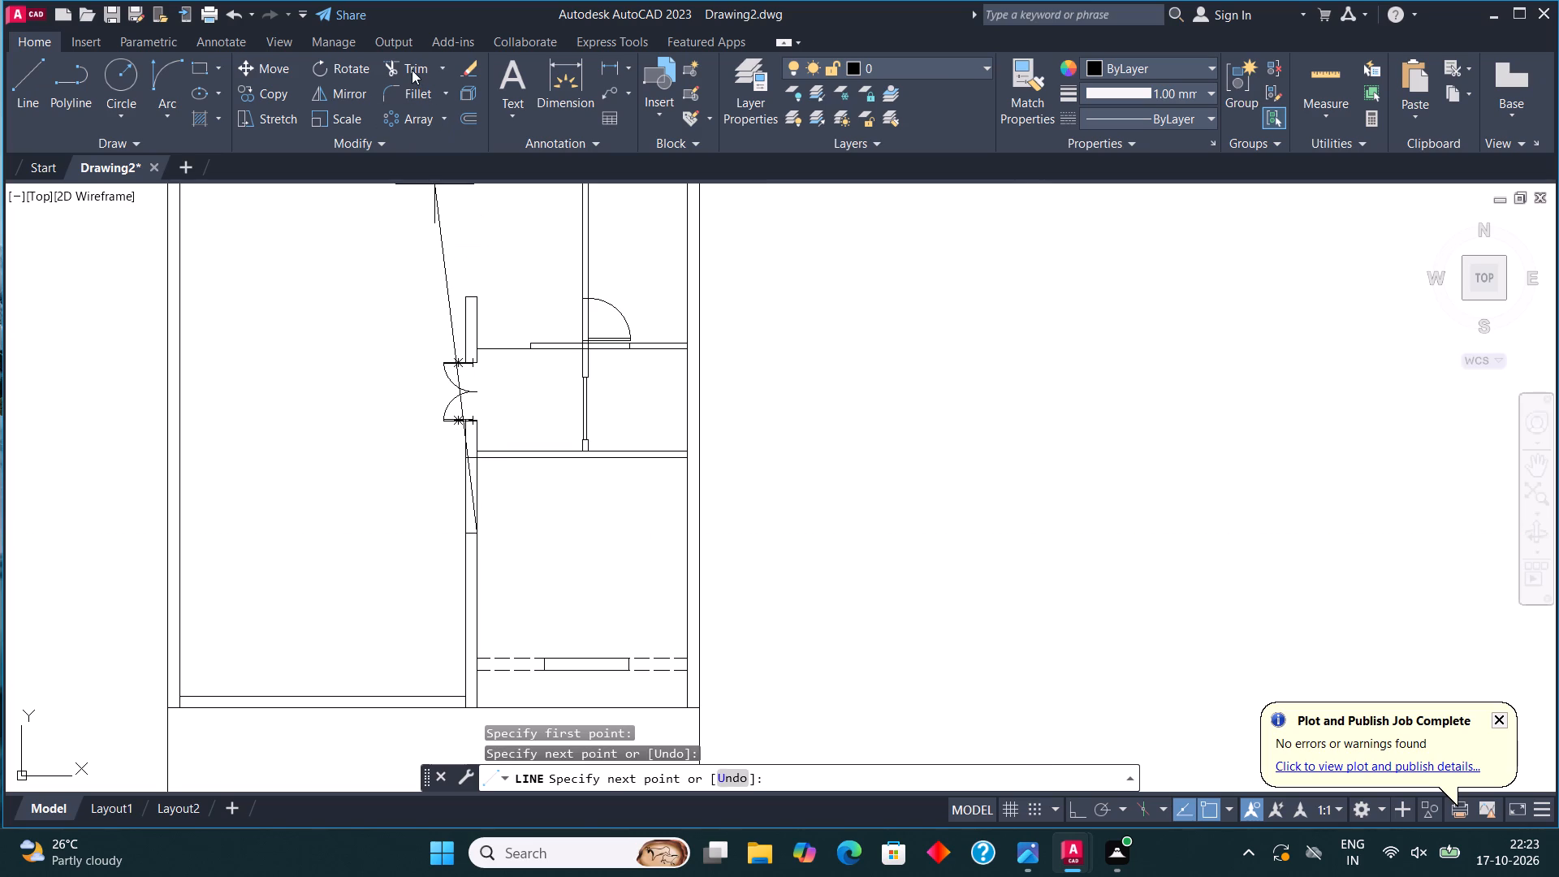
# Trim the vertical wall's outer face line, on the large room's side, between the two short cross lines.
pyautogui.click(412, 70)
pyautogui.click(465, 506)
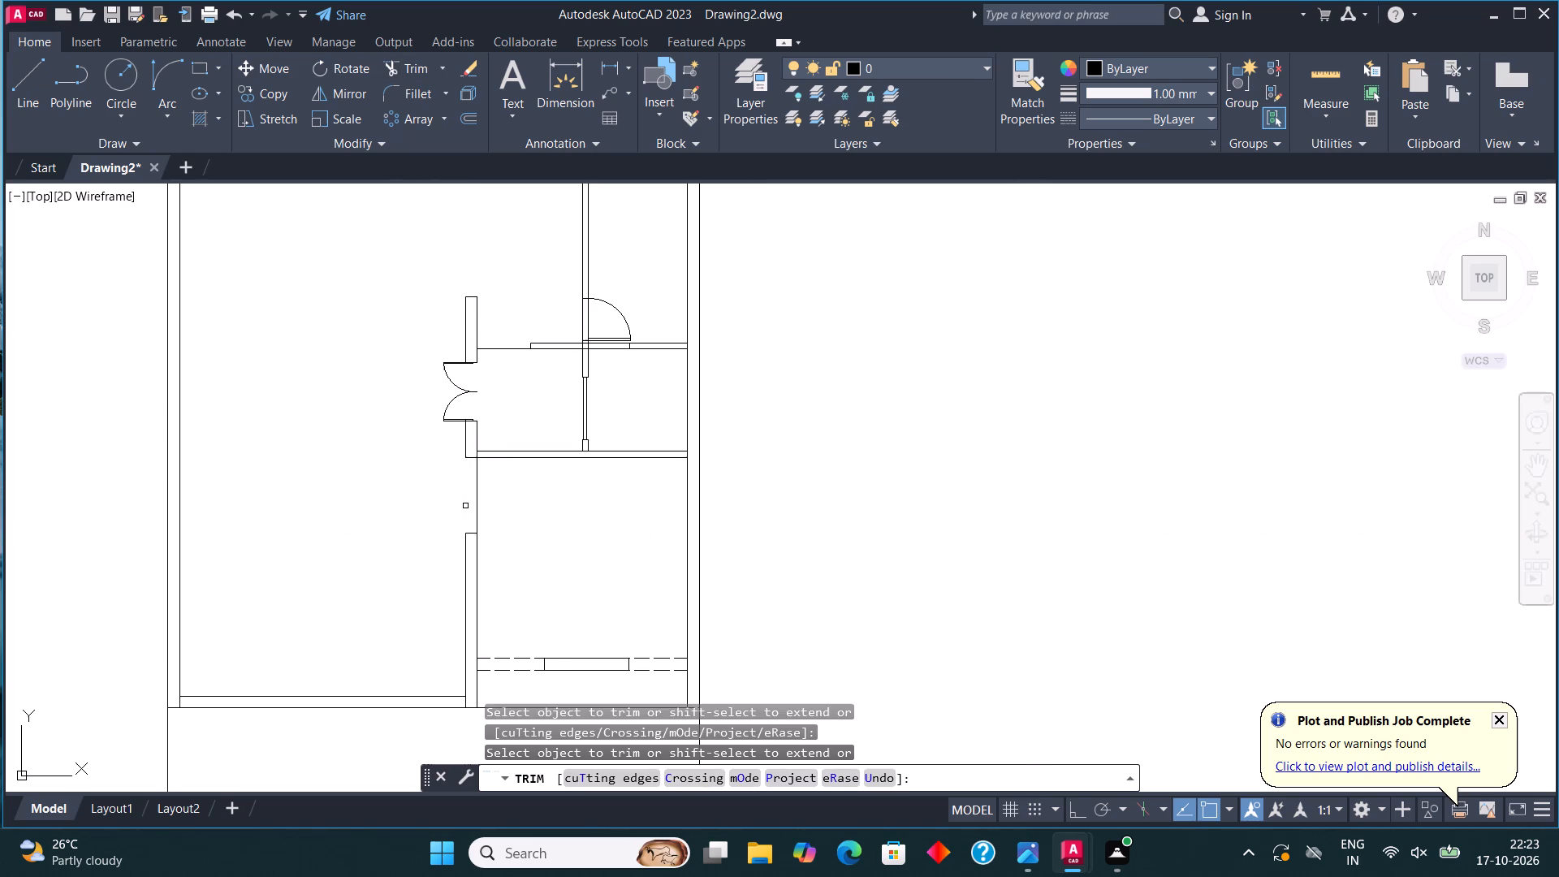
pyautogui.press('Escape')
# Draw two consecutive line segments of 3' and 6" horizontally along the upper dashed line, starting at the vertical wall's inner face.
pyautogui.scroll(-2, 468, 506)
pyautogui.moveTo(483, 512); pyautogui.dragTo(507, 508, button='middle')
pyautogui.scroll(2, 507, 509)
pyautogui.moveTo(511, 616); pyautogui.dragTo(505, 503, button='middle')
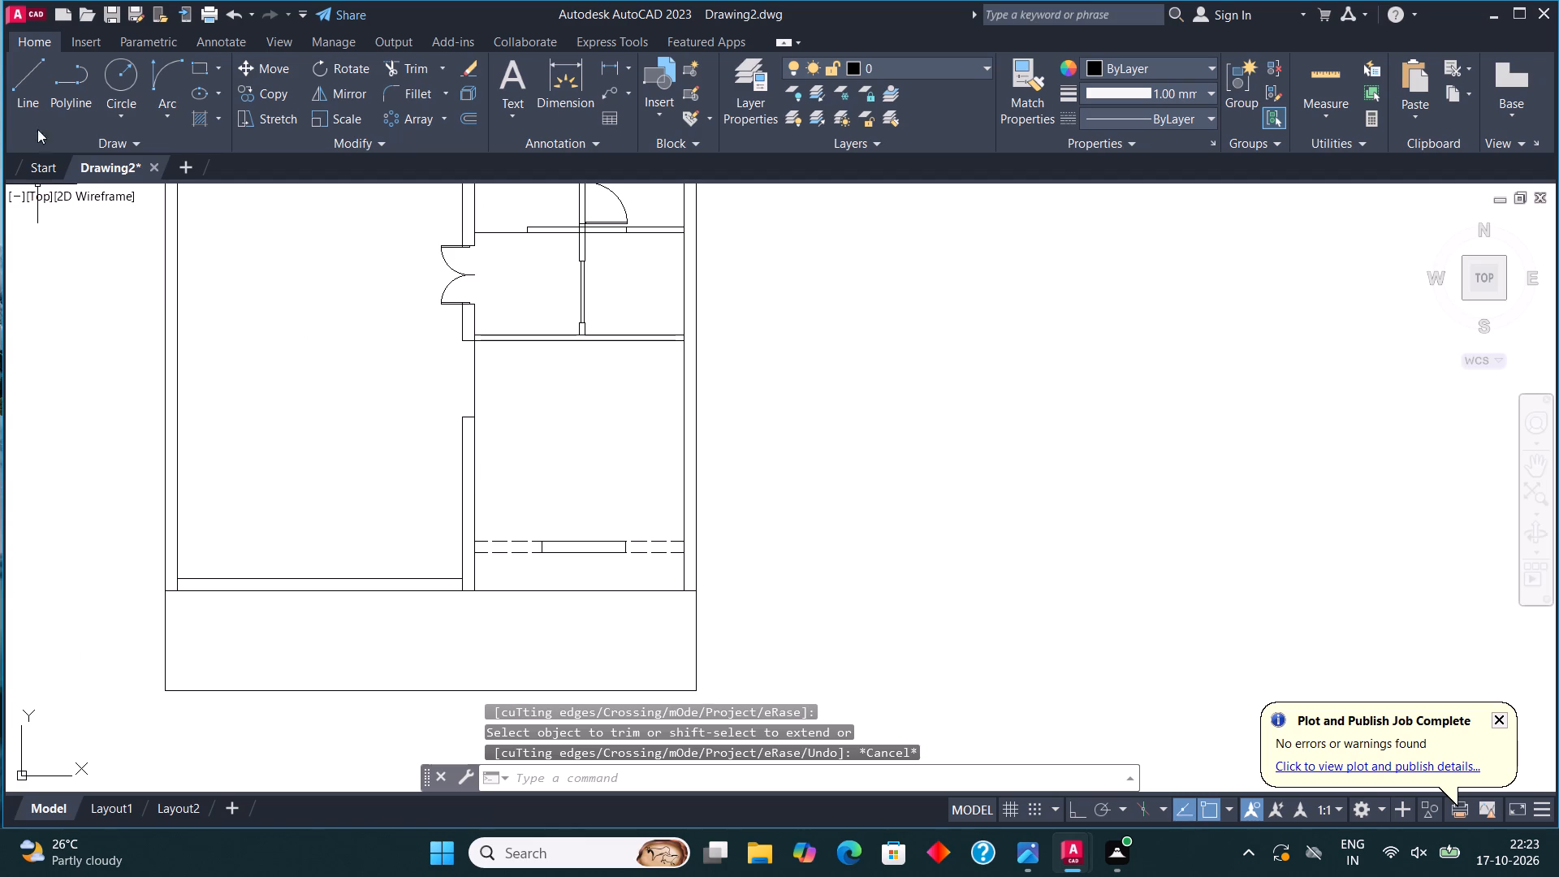
pyautogui.click(41, 68)
pyautogui.moveTo(461, 438); pyautogui.dragTo(492, 537, button='middle')
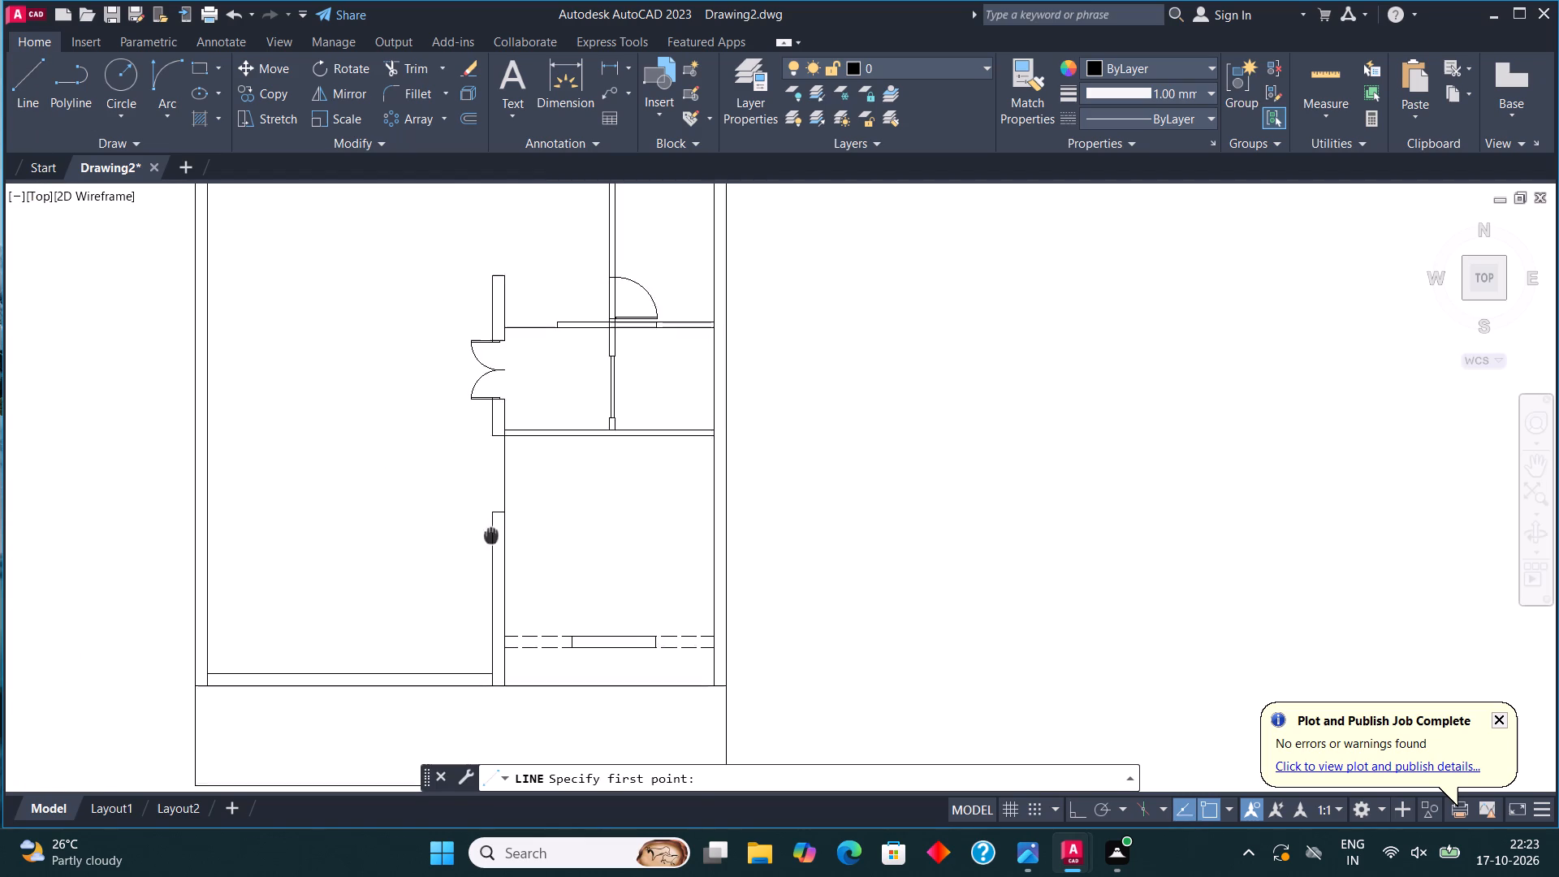
pyautogui.moveTo(492, 537); pyautogui.dragTo(492, 538, button='middle')
pyautogui.scroll(1, 472, 568)
pyautogui.click(526, 692)
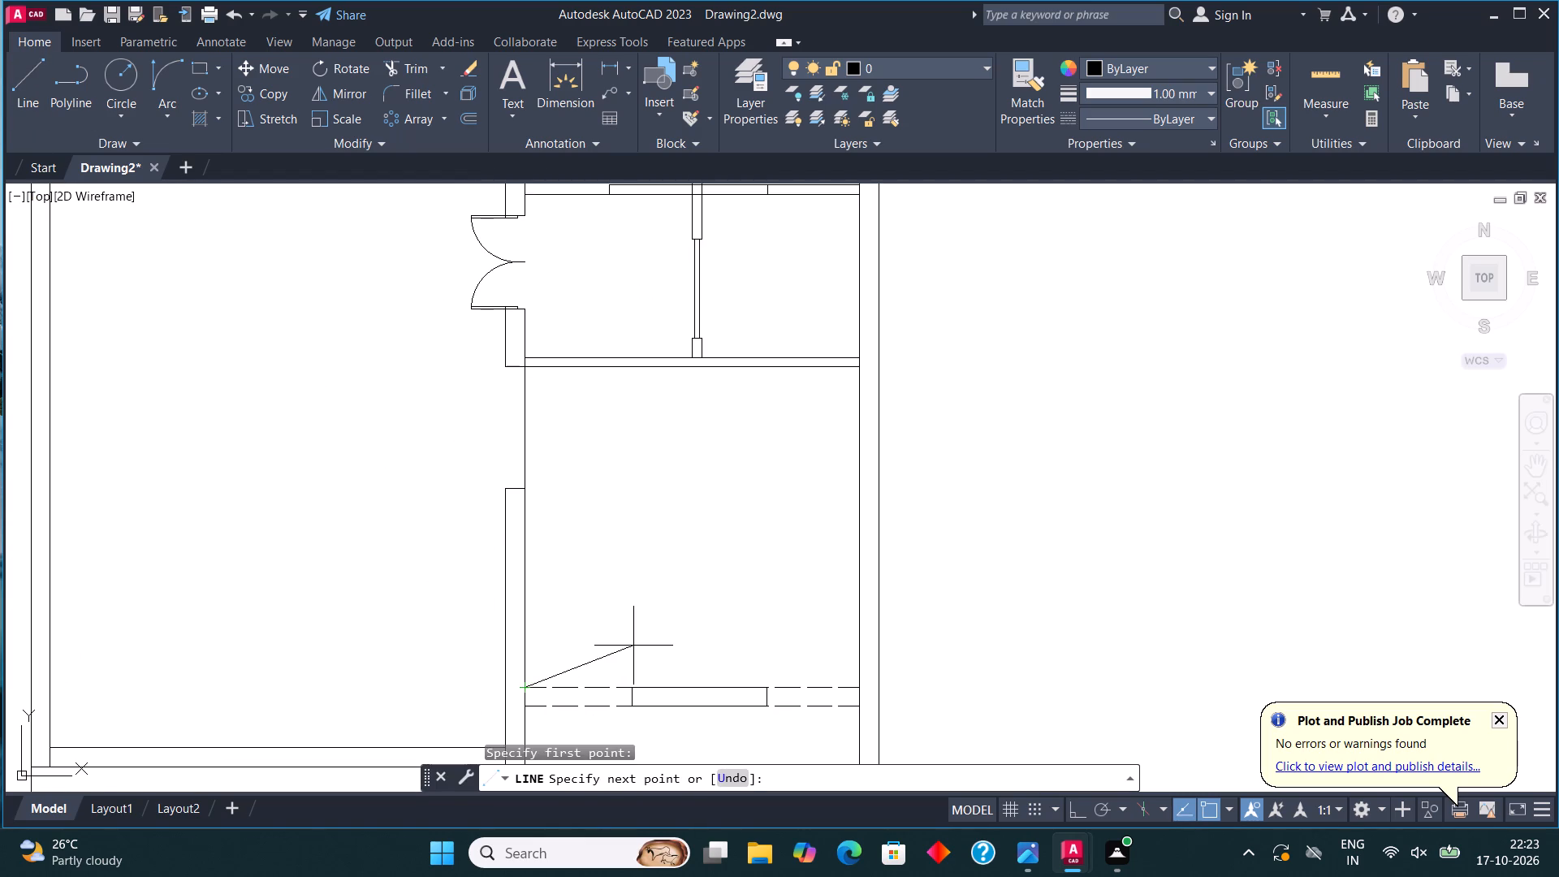
pyautogui.press('F8')
pyautogui.write("3'")
pyautogui.press('Return')
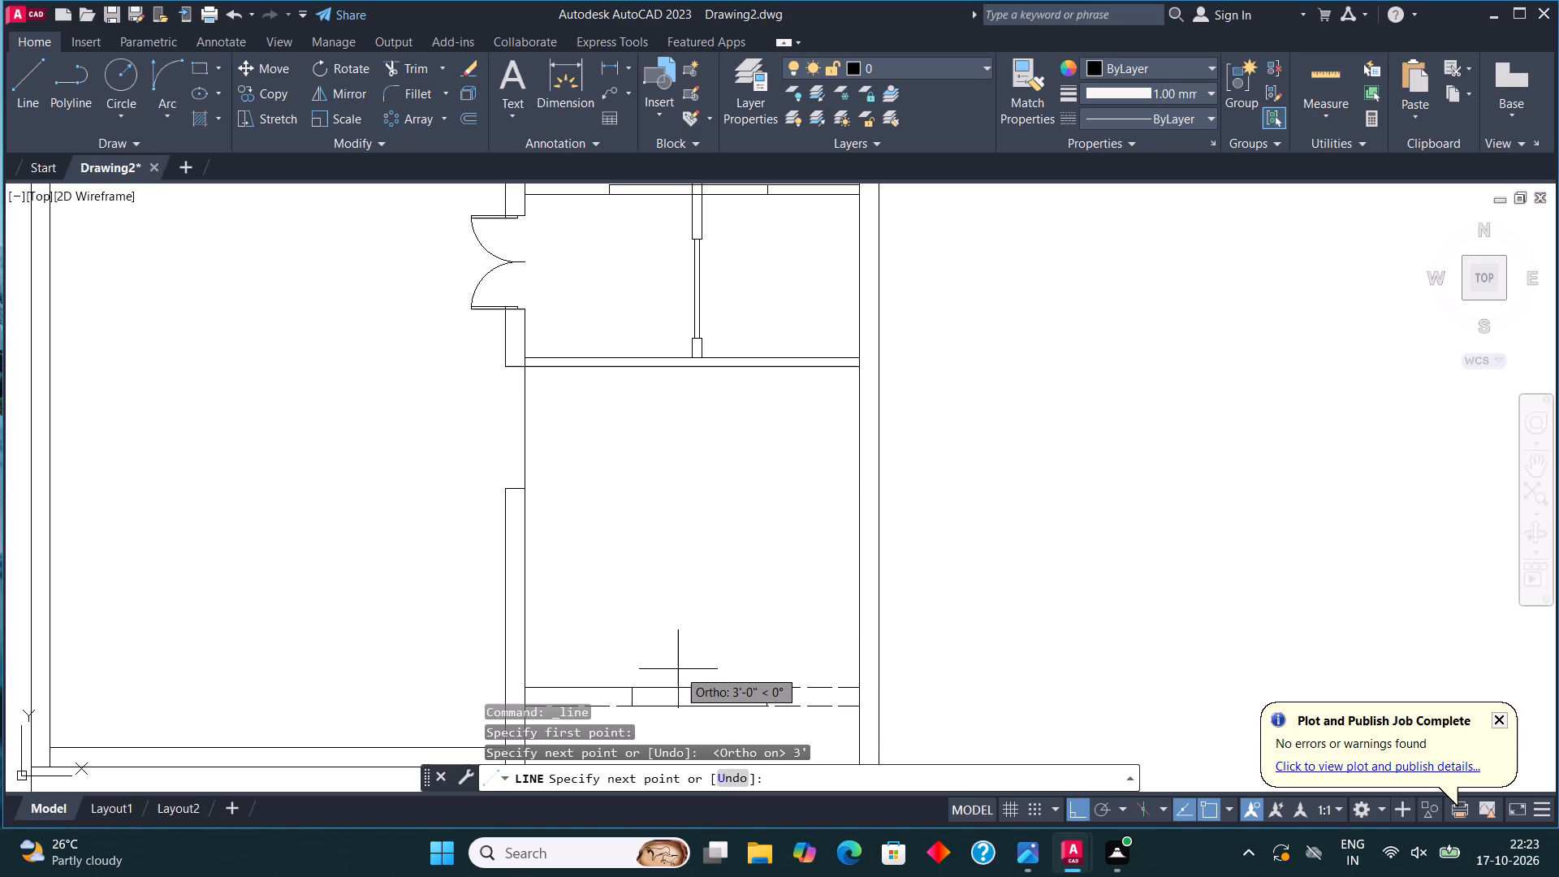
pyautogui.write('6"')
pyautogui.press('Return')
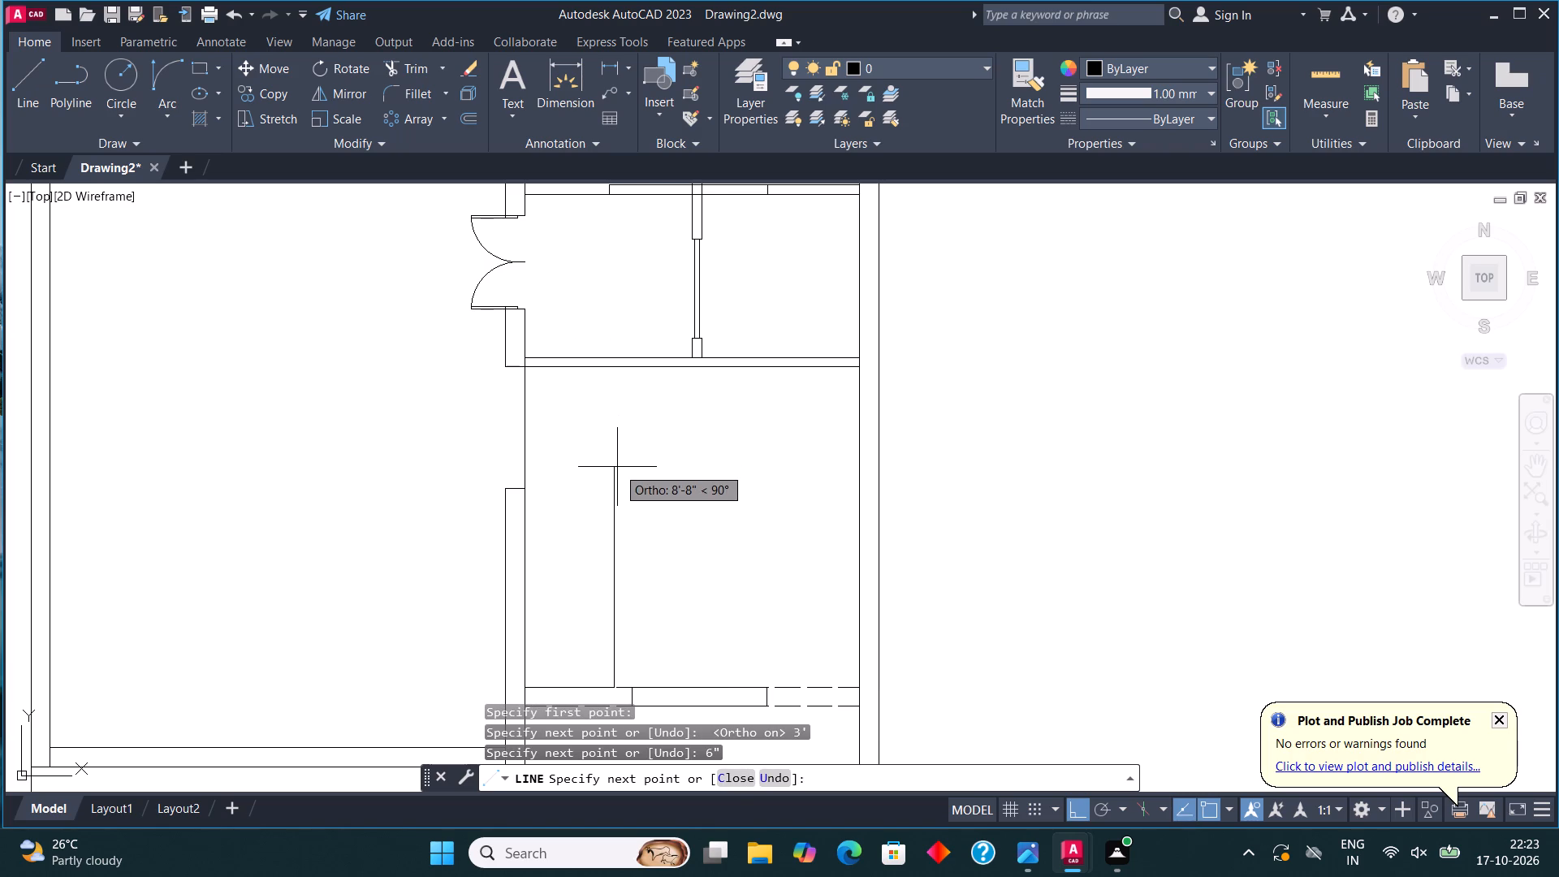
pyautogui.press('Escape')
# Draw a 4' line up from the solid rectangle's upper corner, and a 4' high box above it, as wide as that rectangle.
pyautogui.click(22, 82)
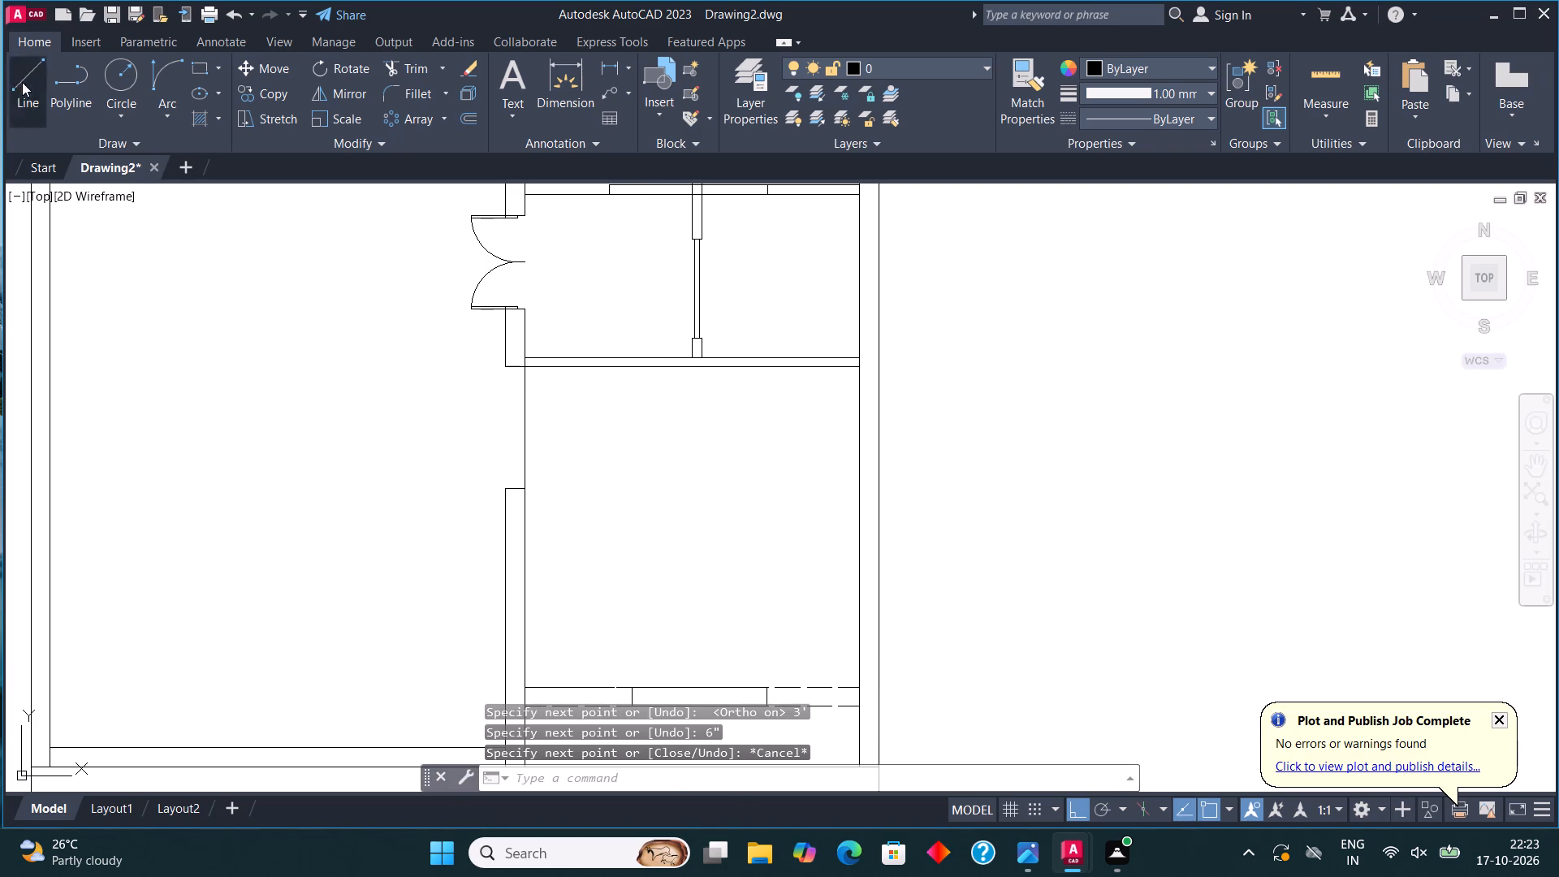
pyautogui.click(628, 687)
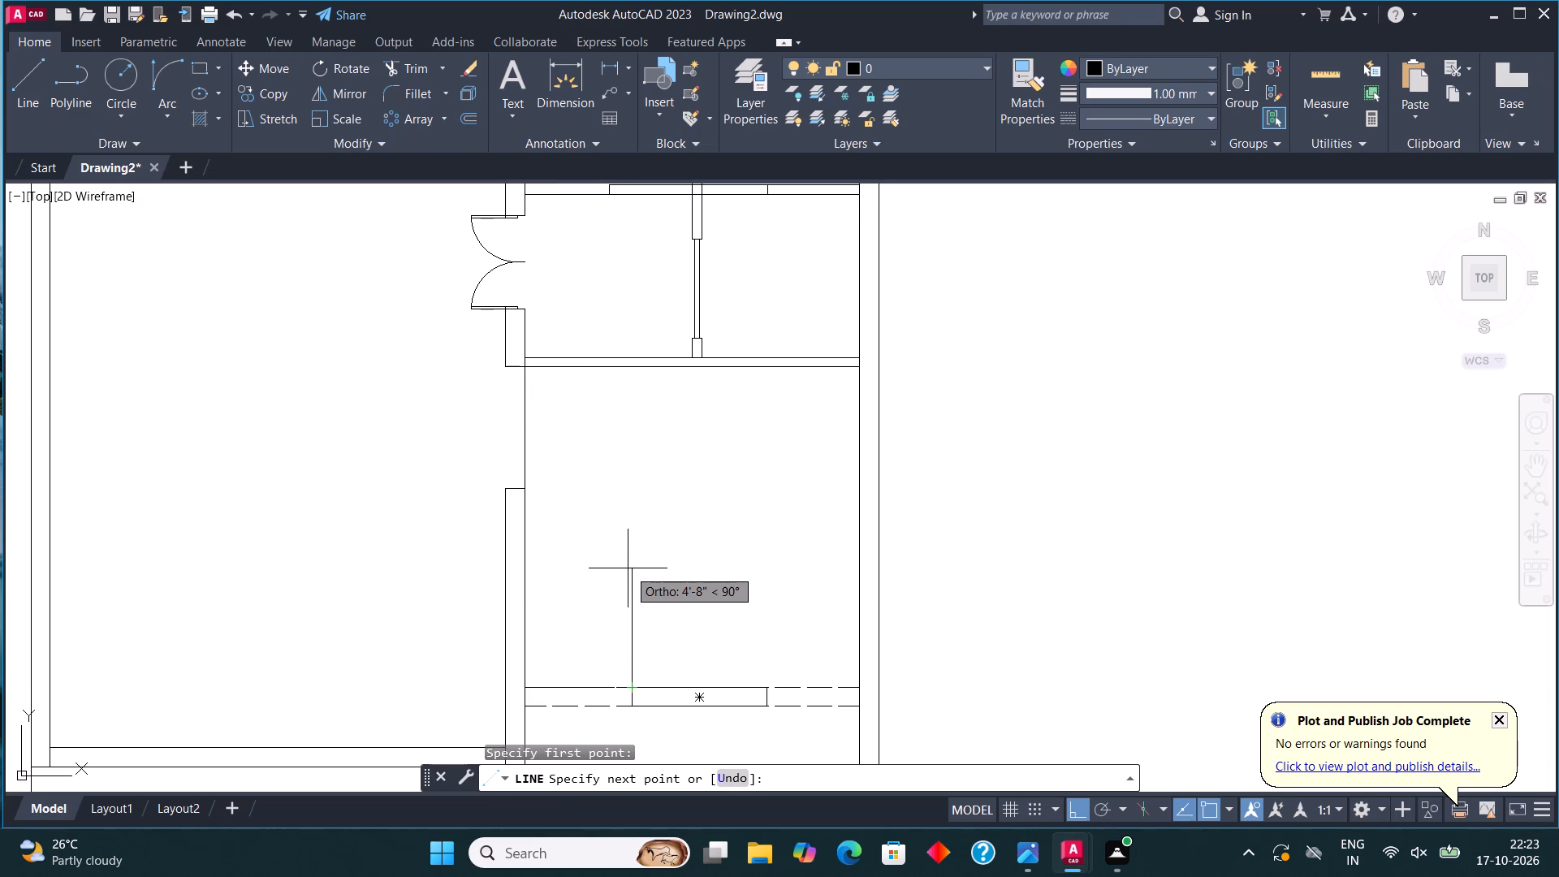
pyautogui.write("4'")
pyautogui.press('Return')
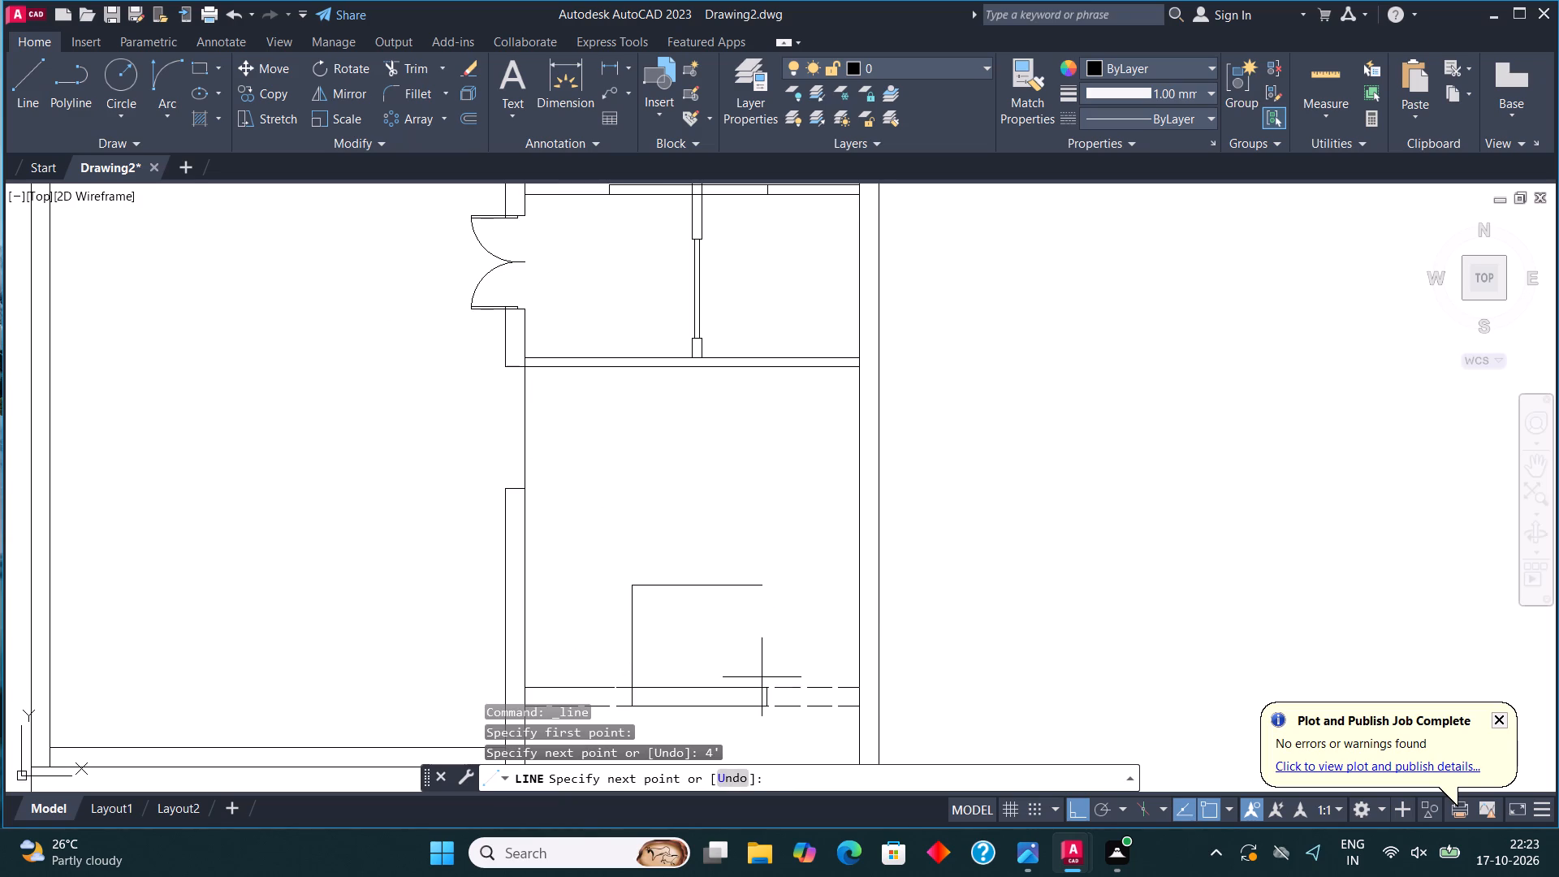
pyautogui.click(770, 594)
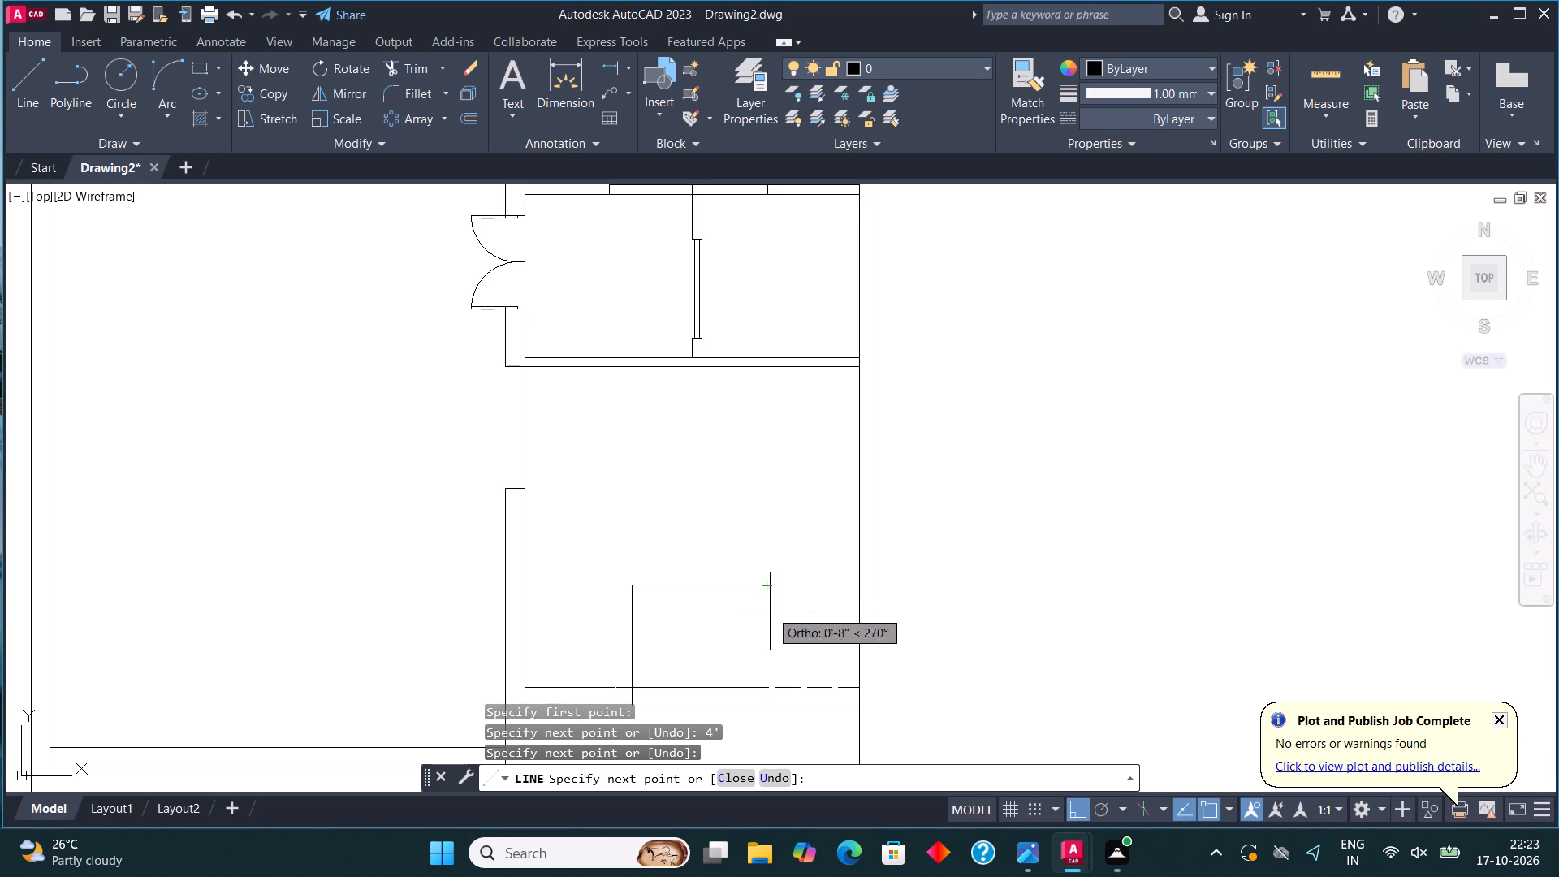
pyautogui.write("4'")
pyautogui.press('Return')
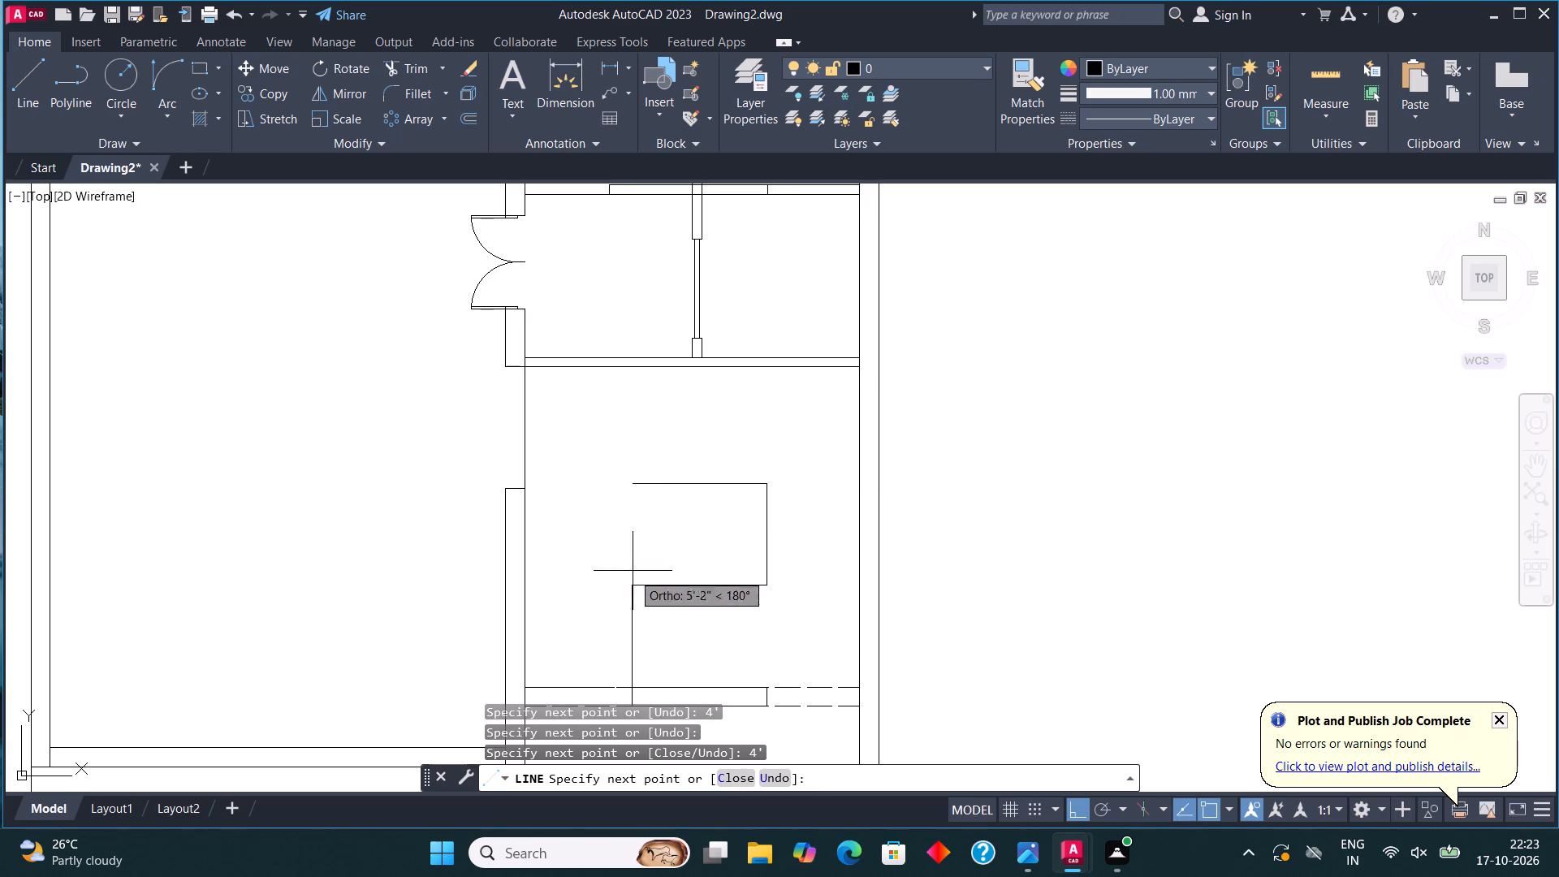
pyautogui.click(629, 508)
pyautogui.click(634, 580)
pyautogui.press('Escape')
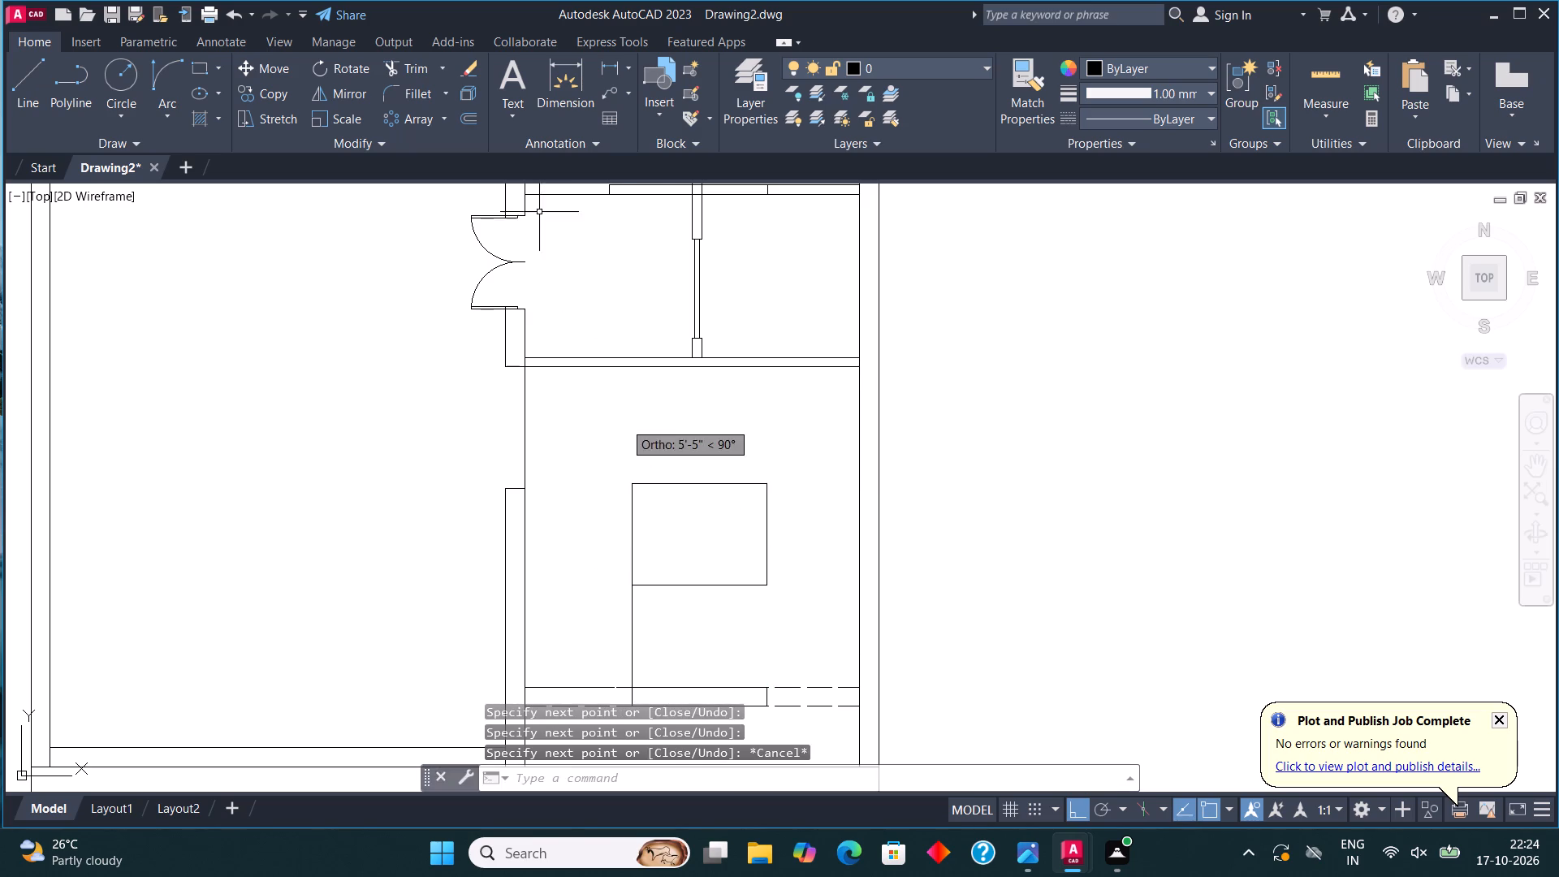
# Trim away the 4' guide line between the solid rectangle and the new box.
pyautogui.click(408, 62)
pyautogui.click(634, 645)
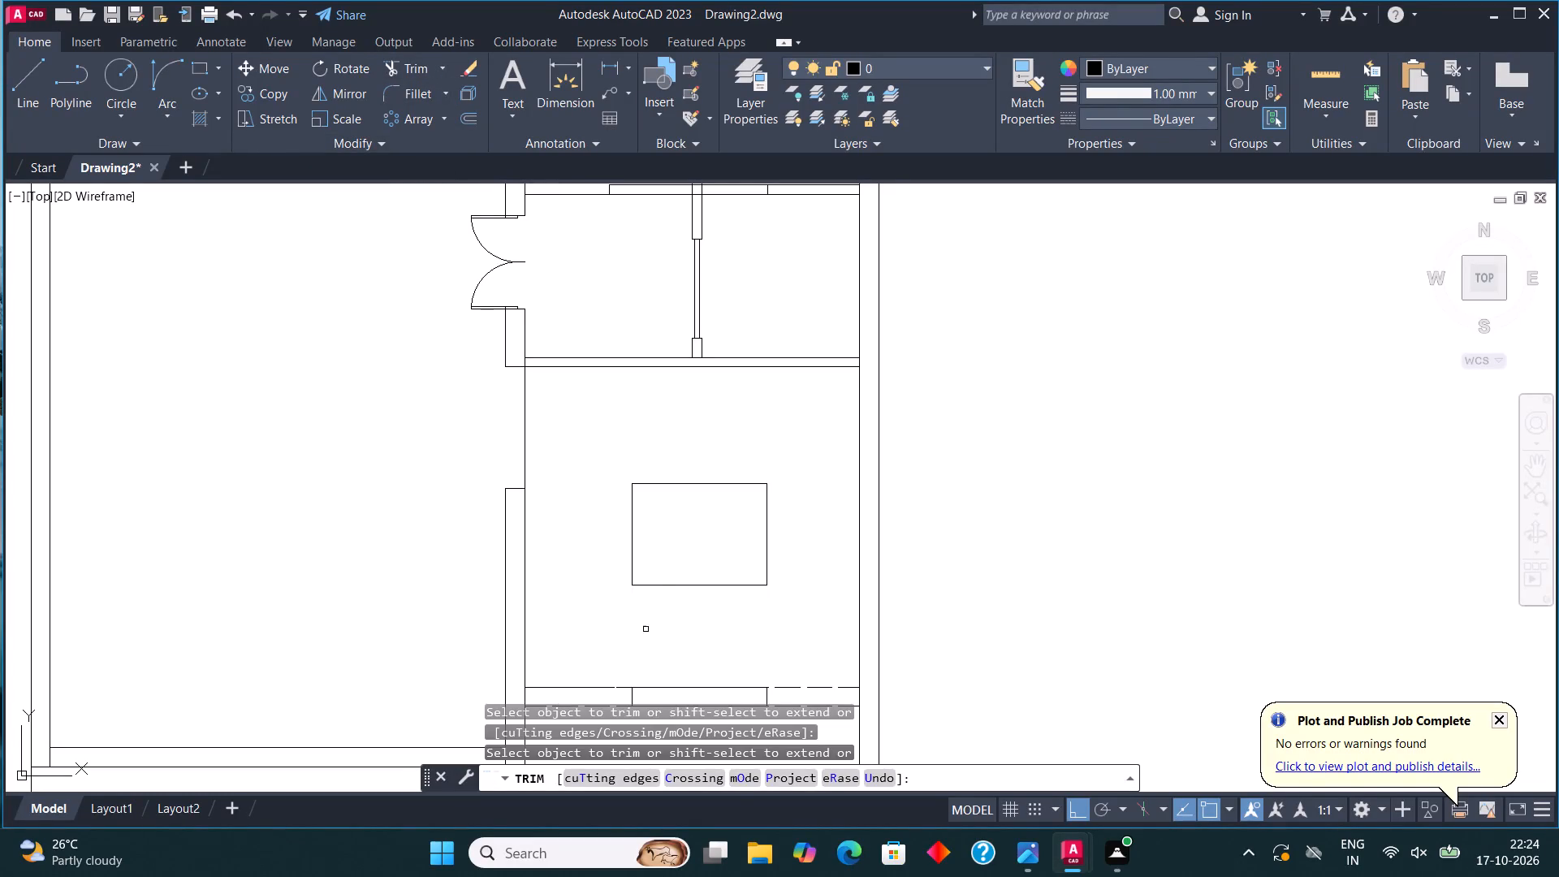
pyautogui.press('Escape')
# Offset all four sides of the new box 2" inward.
pyautogui.scroll(-1, 667, 620)
pyautogui.scroll(1, 706, 615)
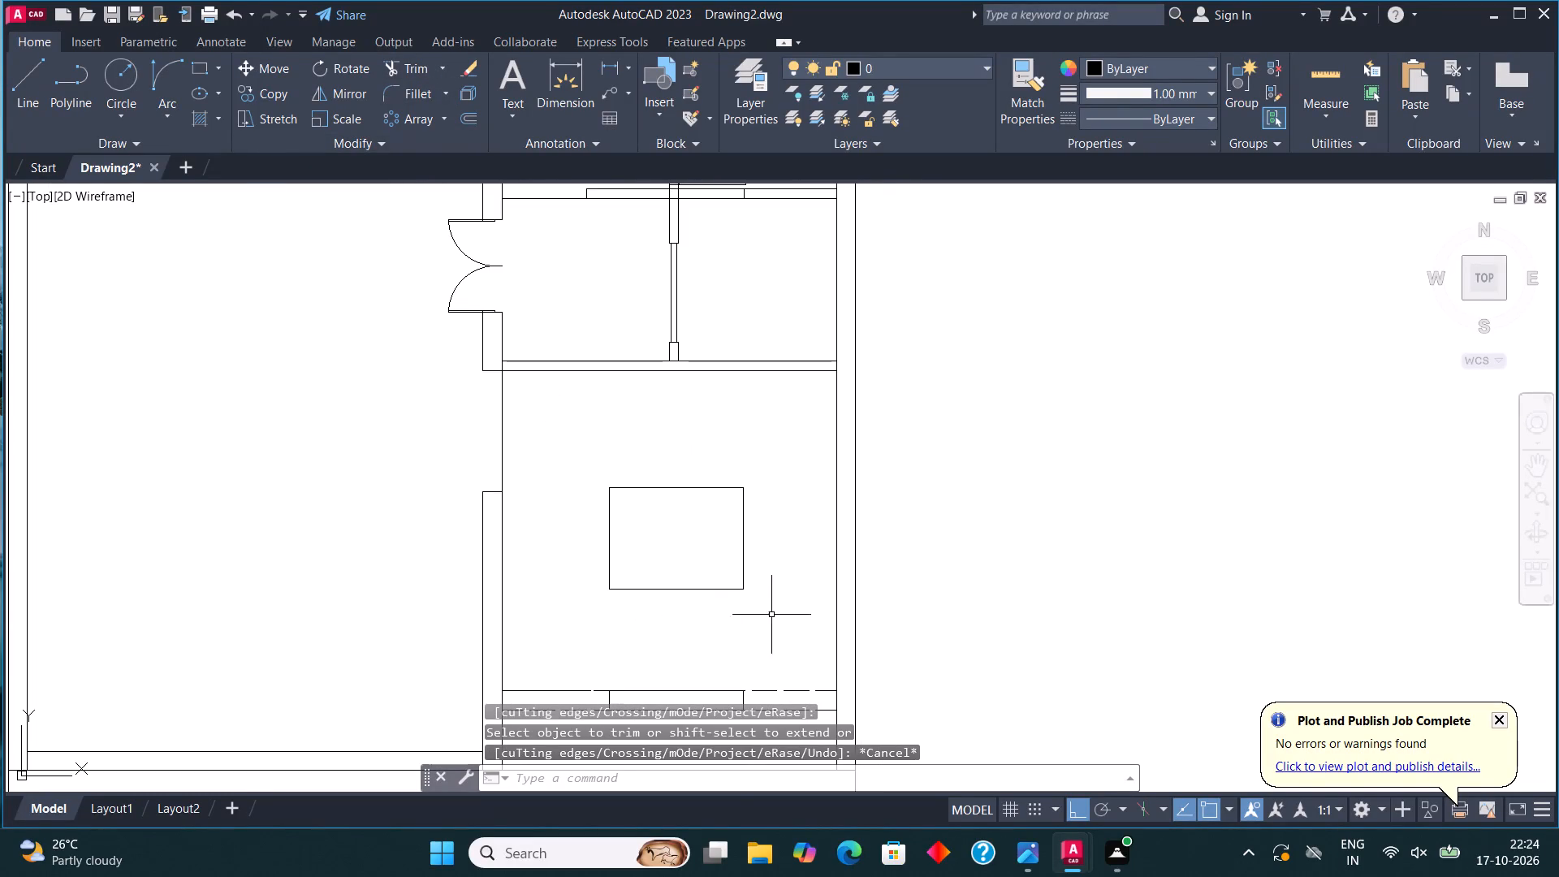
pyautogui.click(762, 598)
pyautogui.click(573, 414)
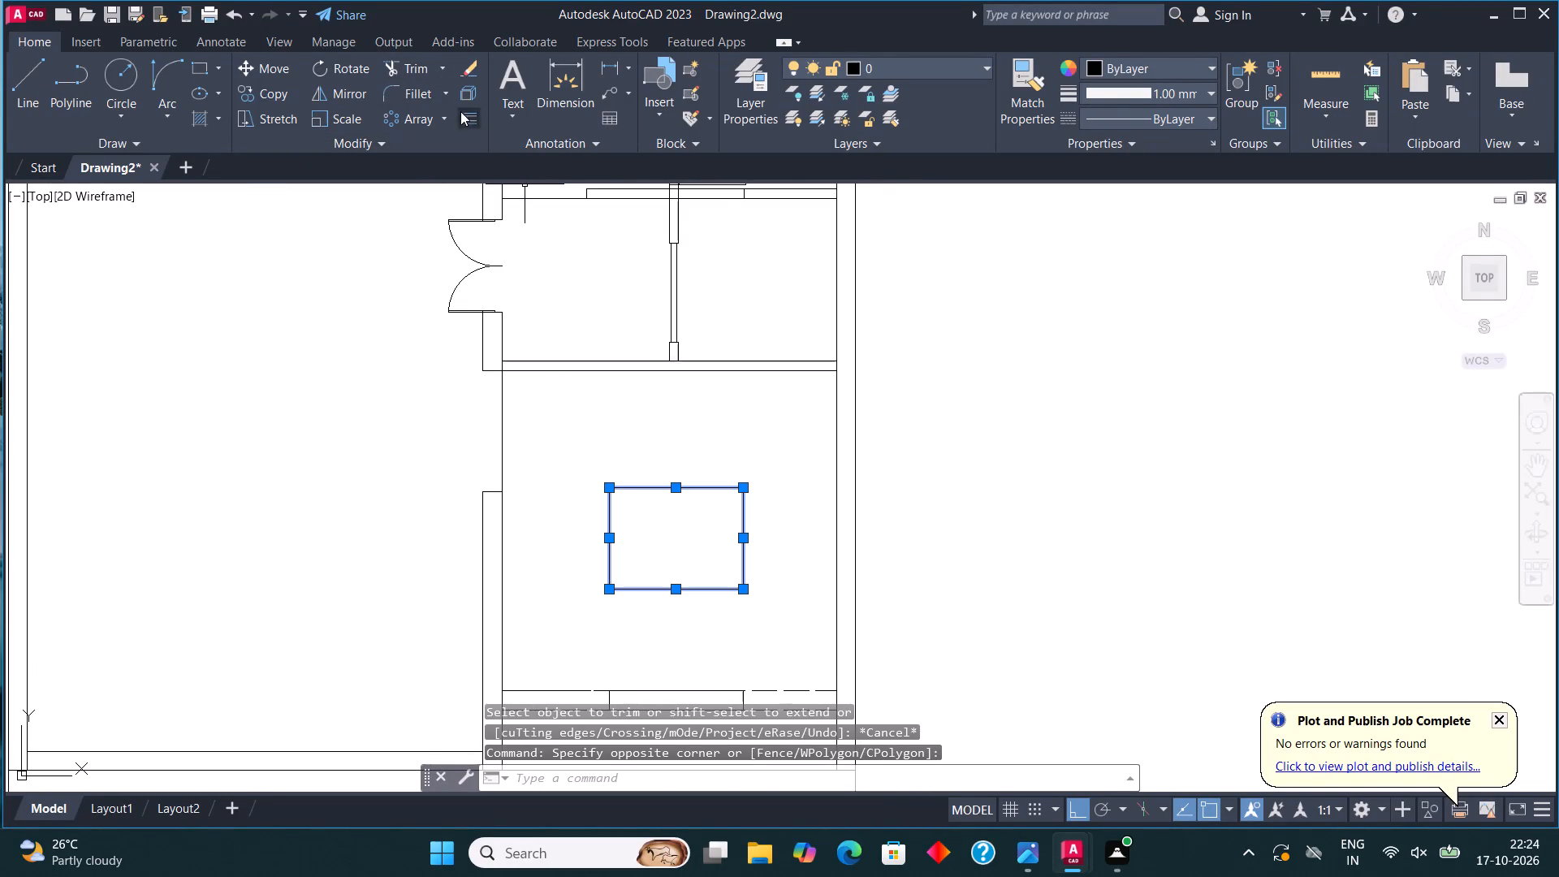
pyautogui.click(469, 117)
pyautogui.scroll(3, 694, 568)
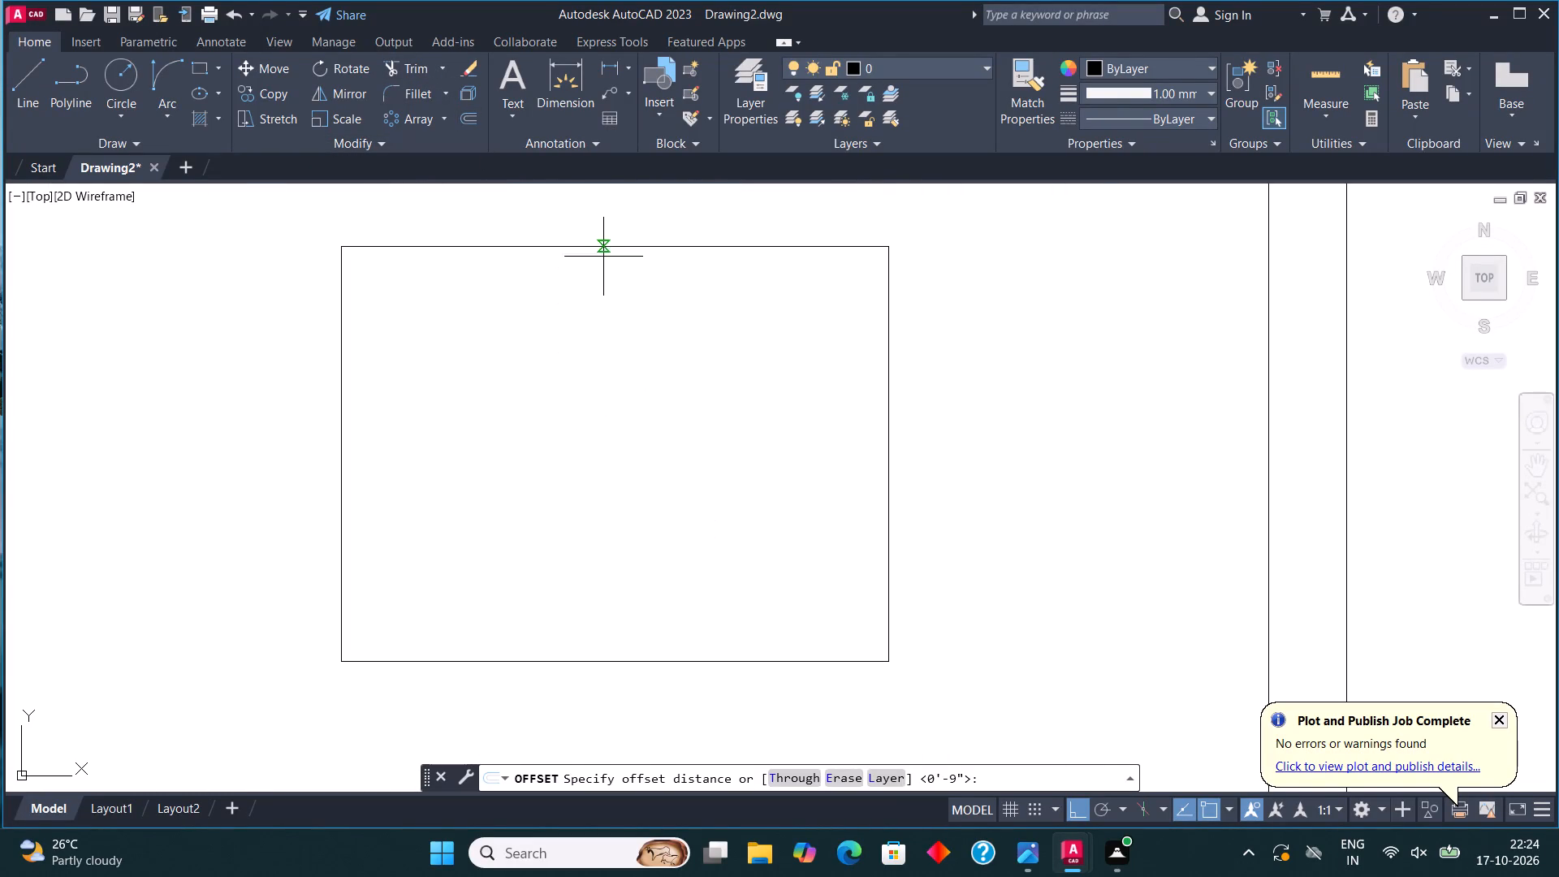
pyautogui.click(606, 249)
pyautogui.write('2"')
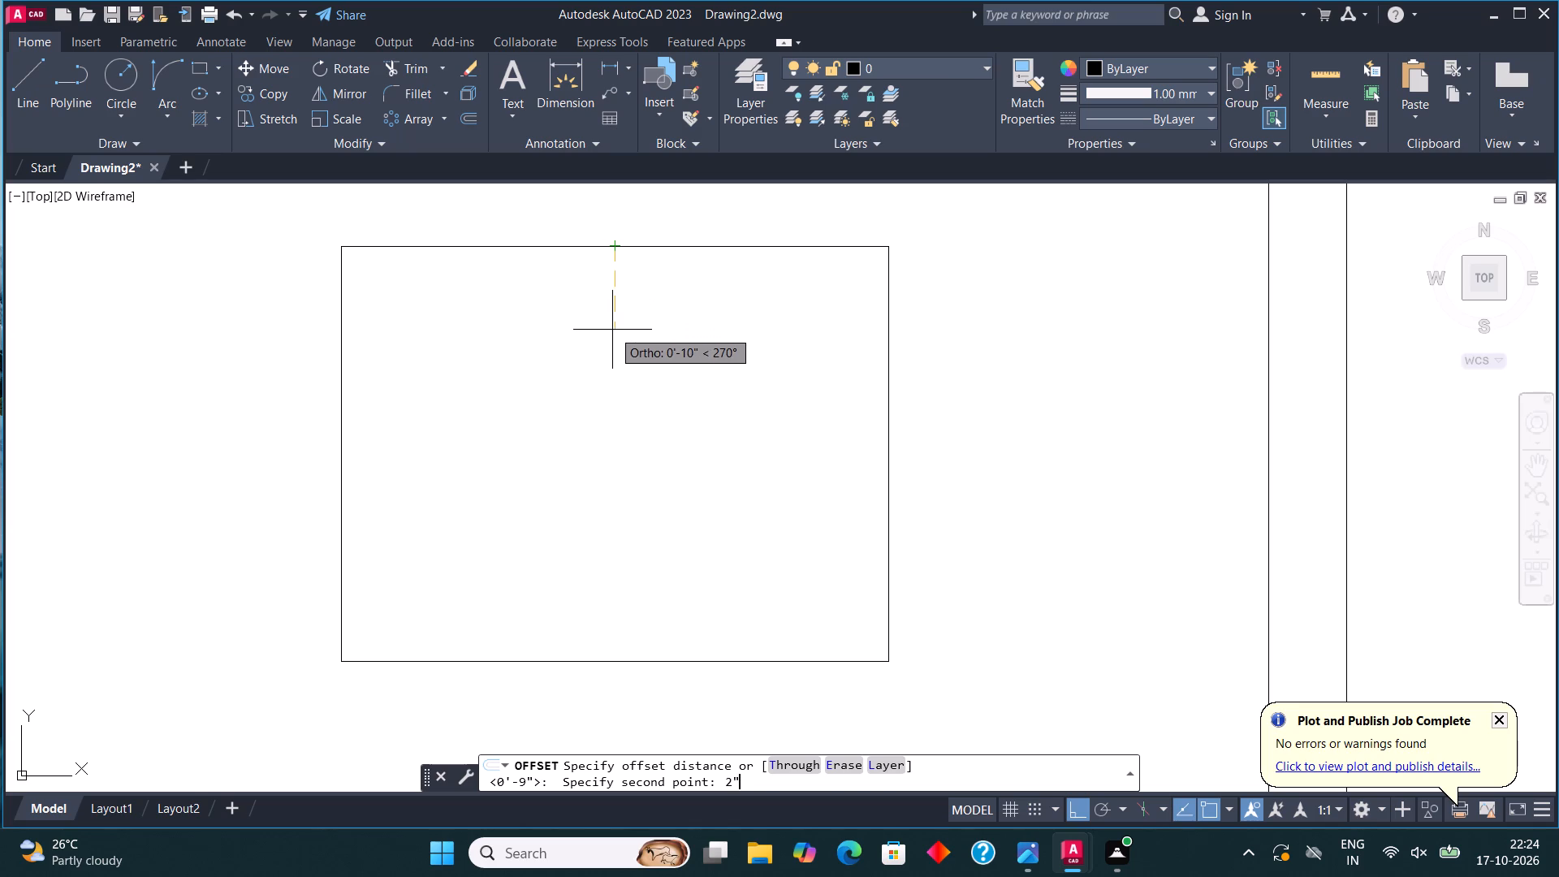
pyautogui.press('Return')
pyautogui.scroll(-1, 614, 331)
pyautogui.click(606, 281)
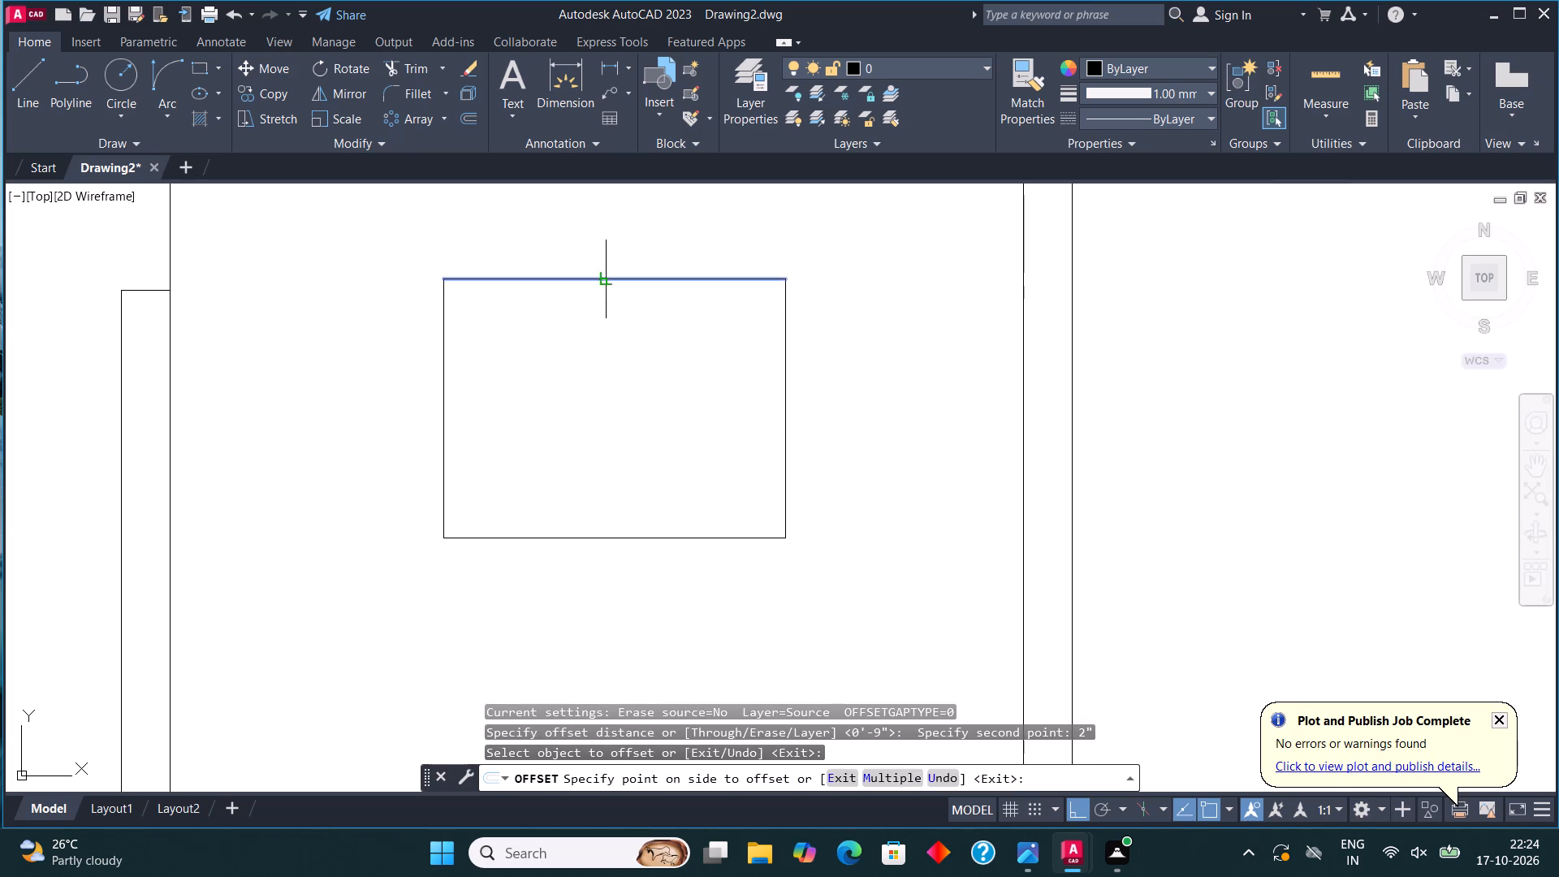
pyautogui.click(606, 306)
pyautogui.click(443, 343)
pyautogui.click(522, 353)
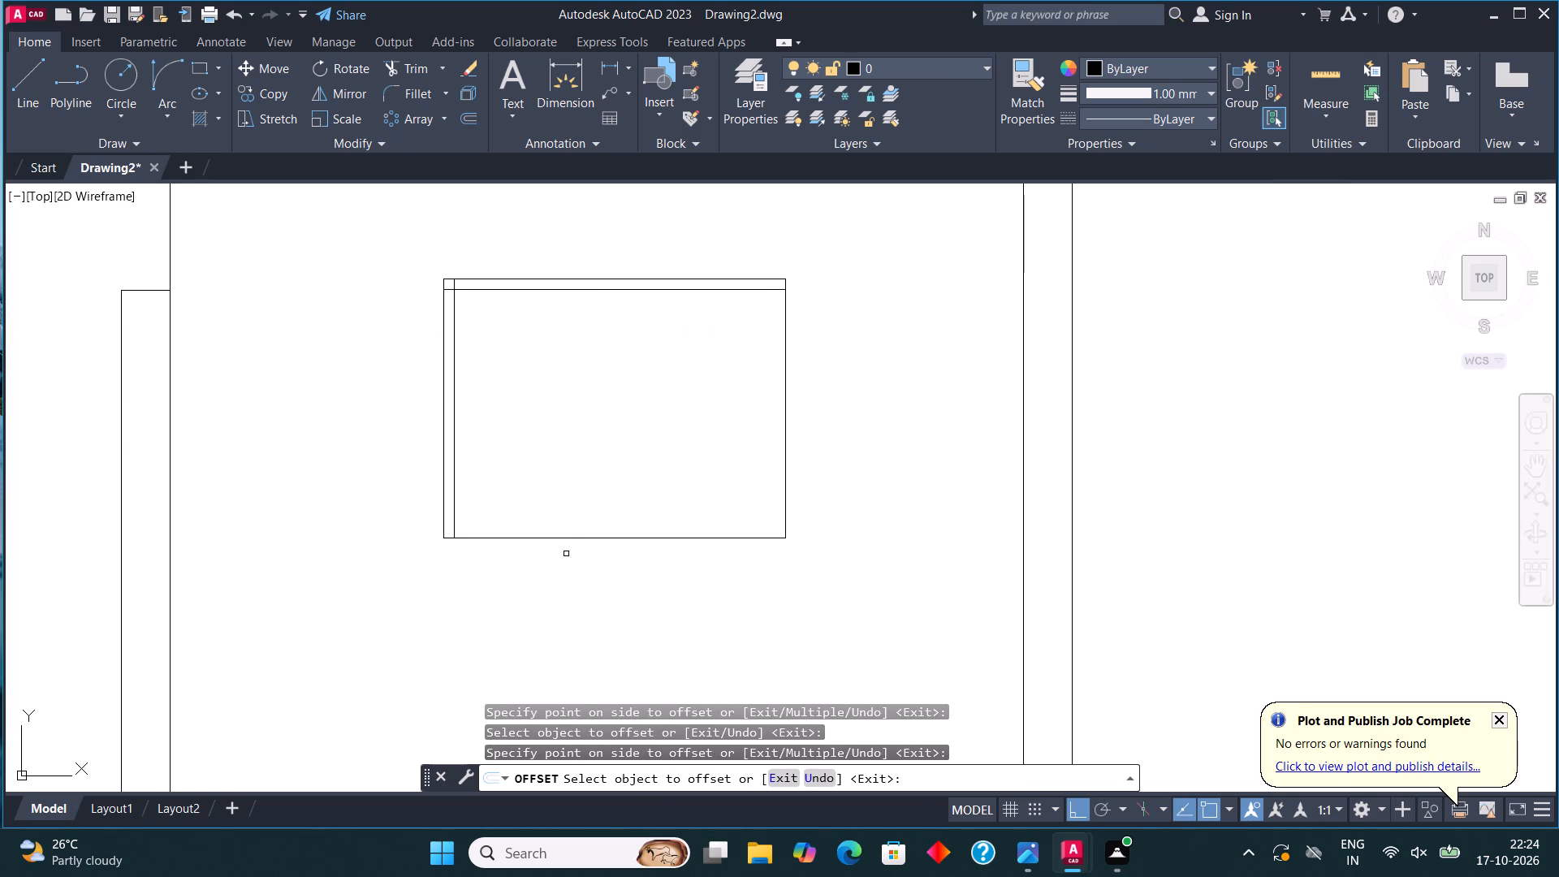
pyautogui.click(573, 537)
pyautogui.click(578, 500)
pyautogui.click(786, 426)
pyautogui.click(673, 421)
pyautogui.press('Escape')
# Trim the overlapping line ends at all four corners of the double-outlined box so that two clean nested rectangles remain.
pyautogui.scroll(2, 423, 241)
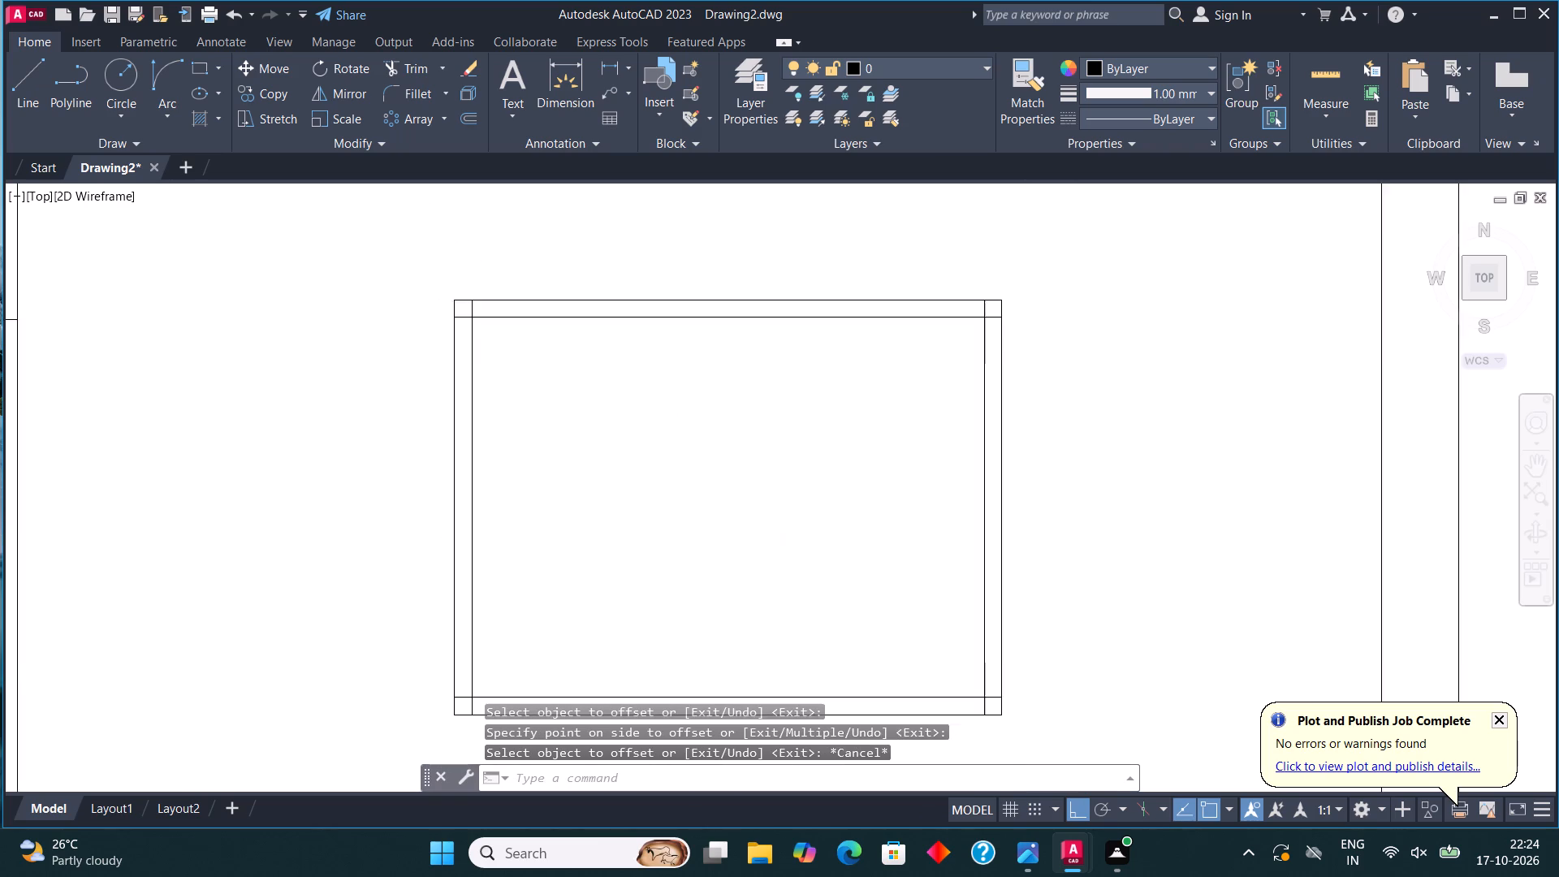
pyautogui.scroll(1, 423, 241)
pyautogui.click(415, 67)
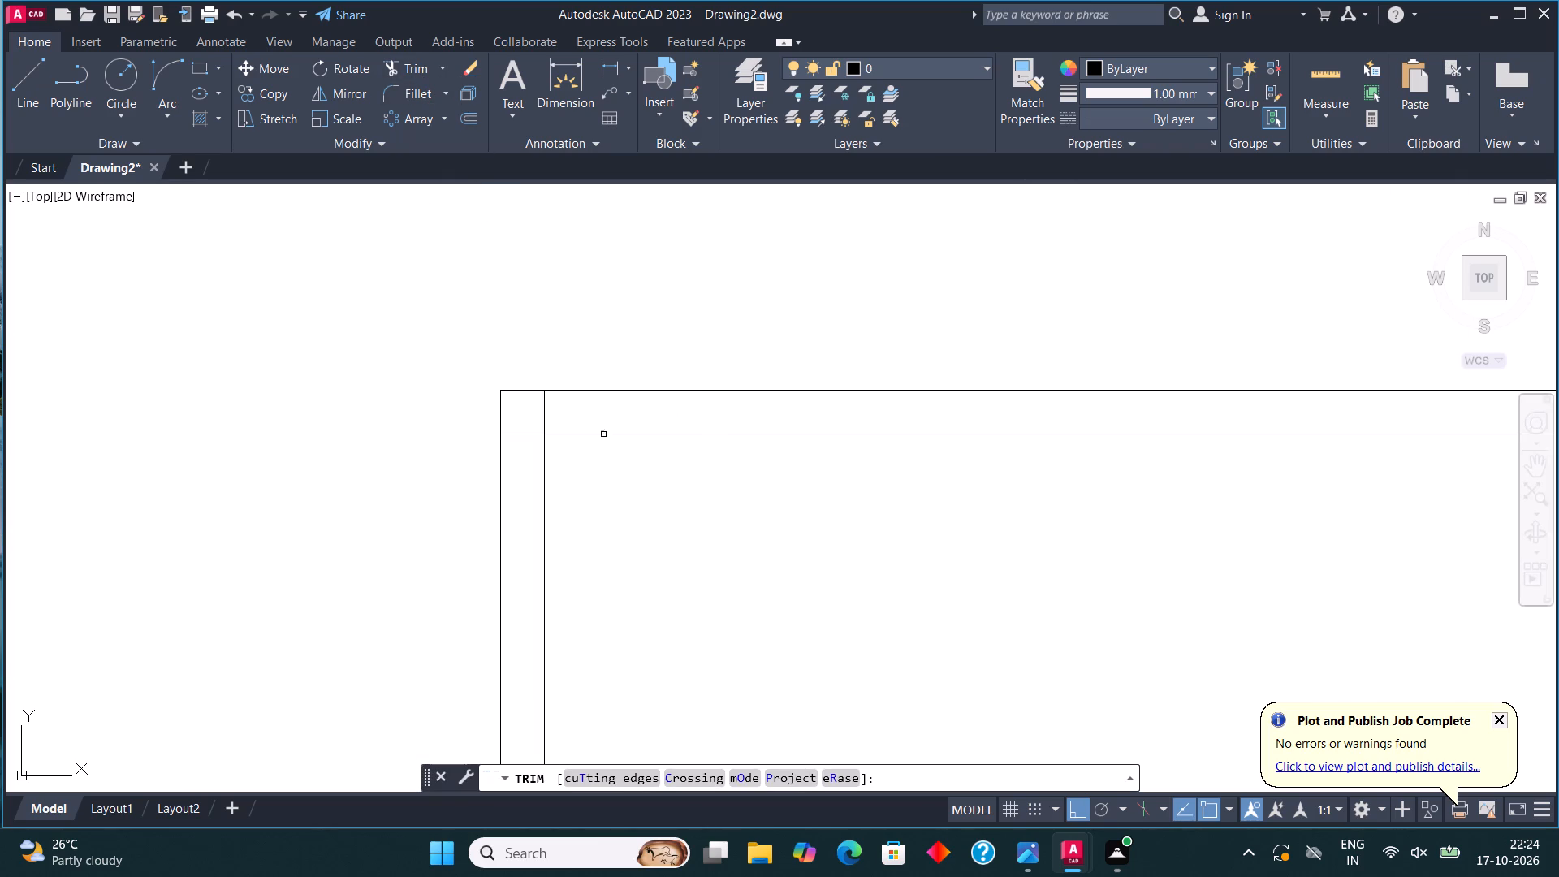
pyautogui.moveTo(561, 413); pyautogui.dragTo(532, 475)
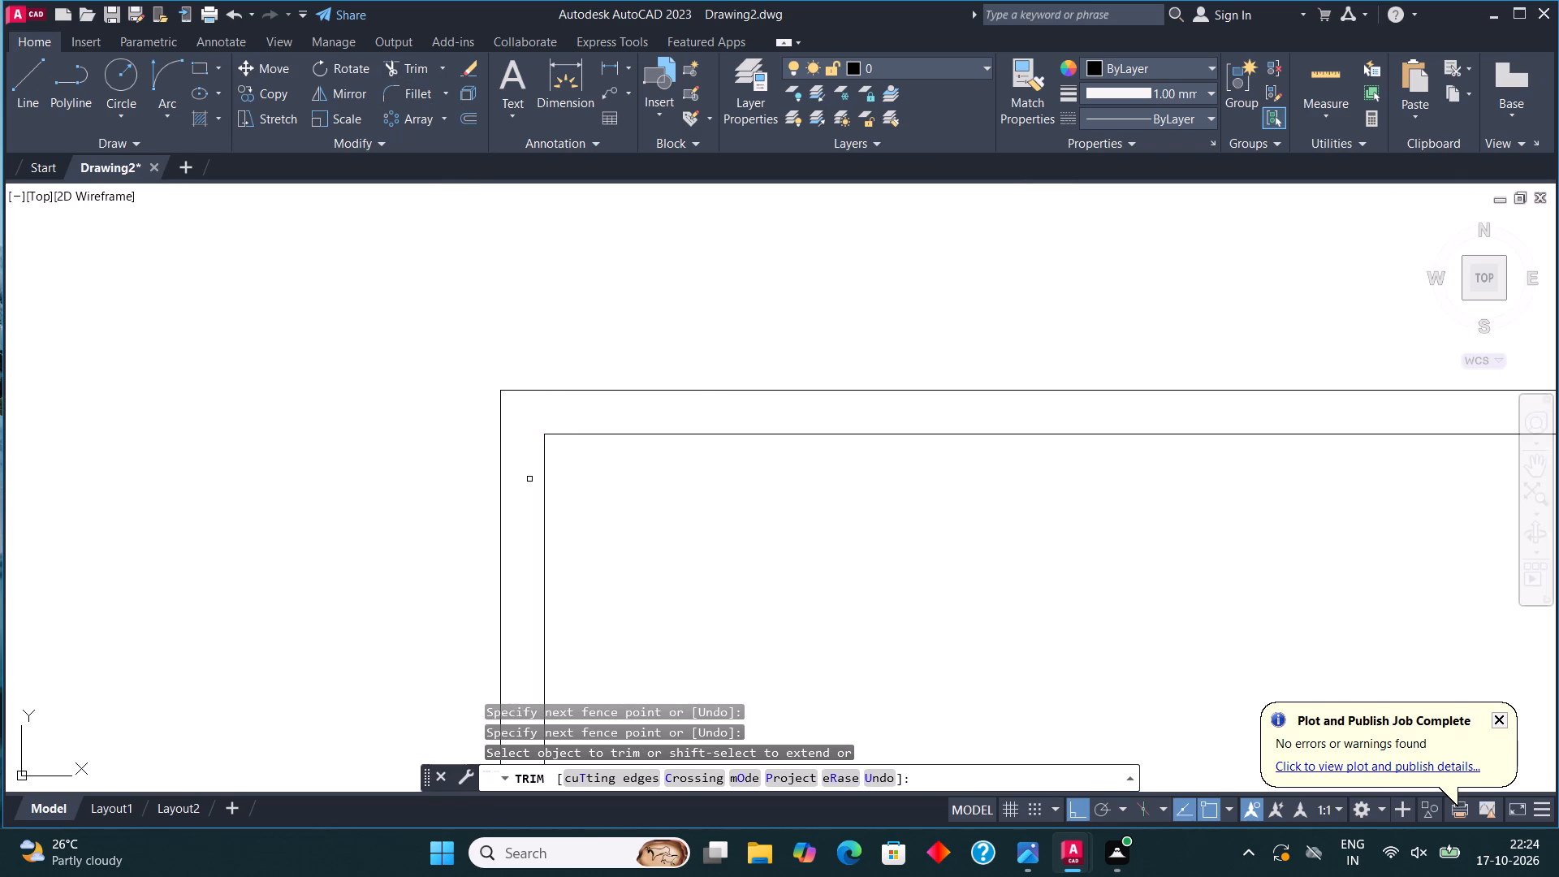
pyautogui.scroll(-3, 529, 479)
pyautogui.scroll(4, 880, 441)
pyautogui.moveTo(702, 606); pyautogui.dragTo(710, 609)
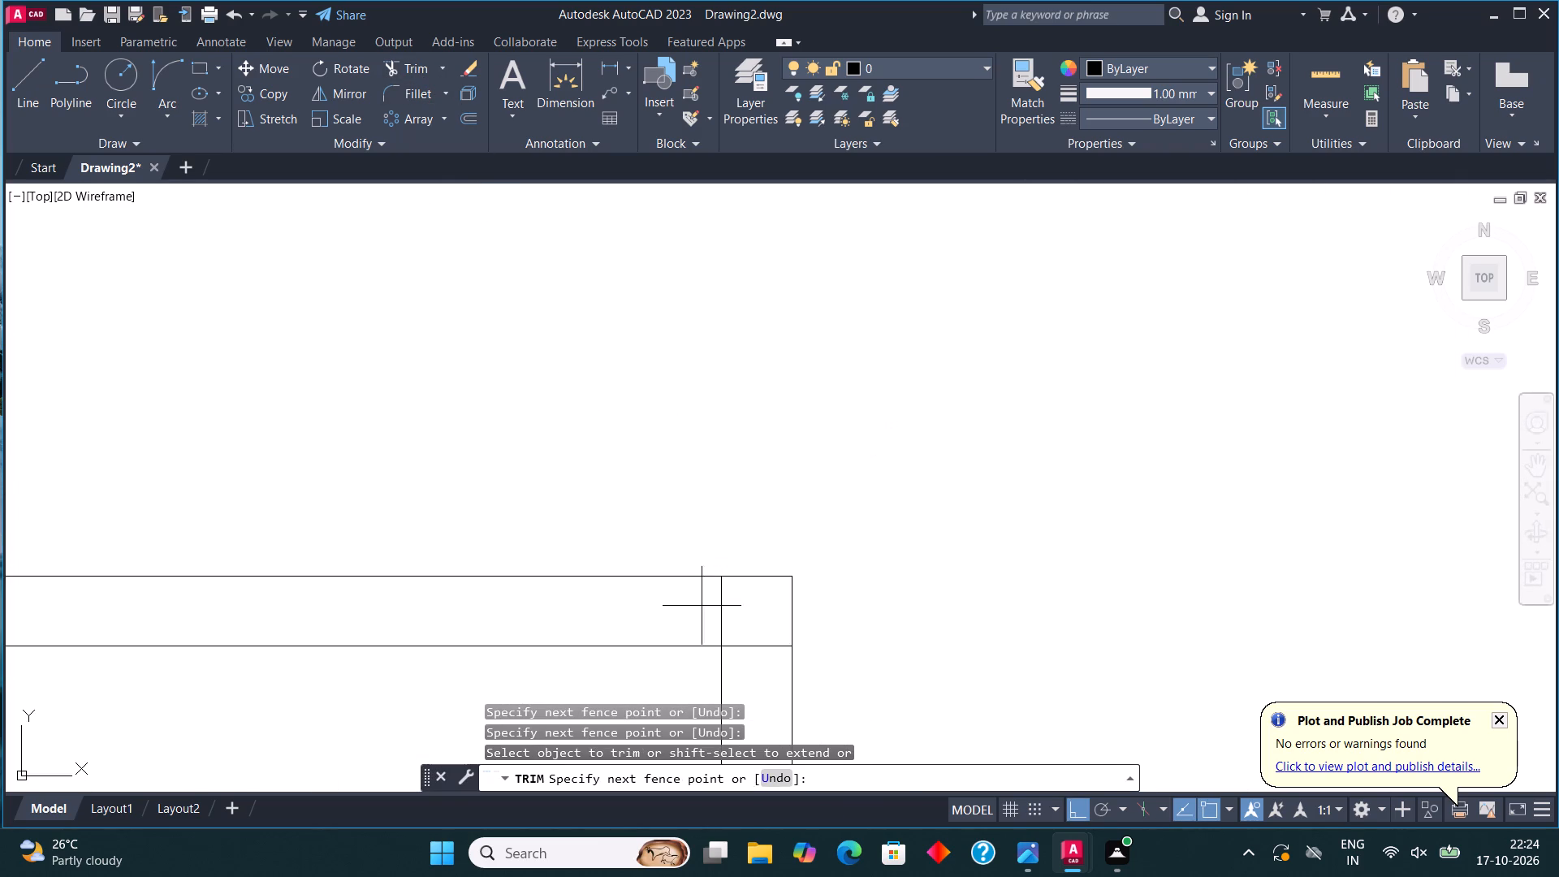
pyautogui.moveTo(710, 609); pyautogui.dragTo(762, 679)
pyautogui.scroll(-6, 839, 499)
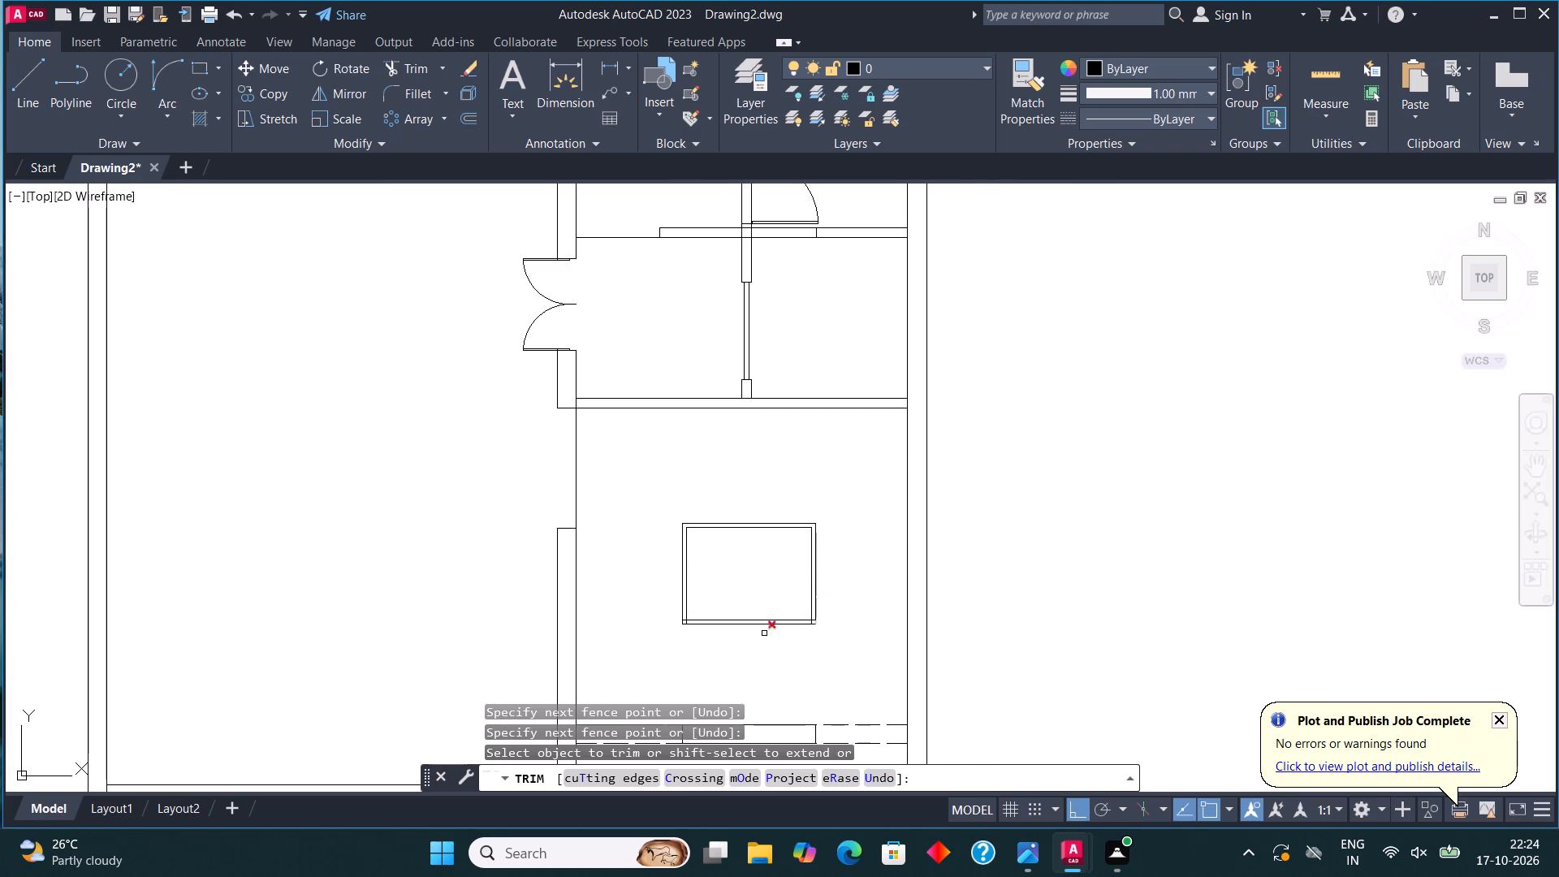
pyautogui.scroll(6, 671, 637)
pyautogui.moveTo(878, 362); pyautogui.dragTo(975, 434)
pyautogui.scroll(-4, 628, 526)
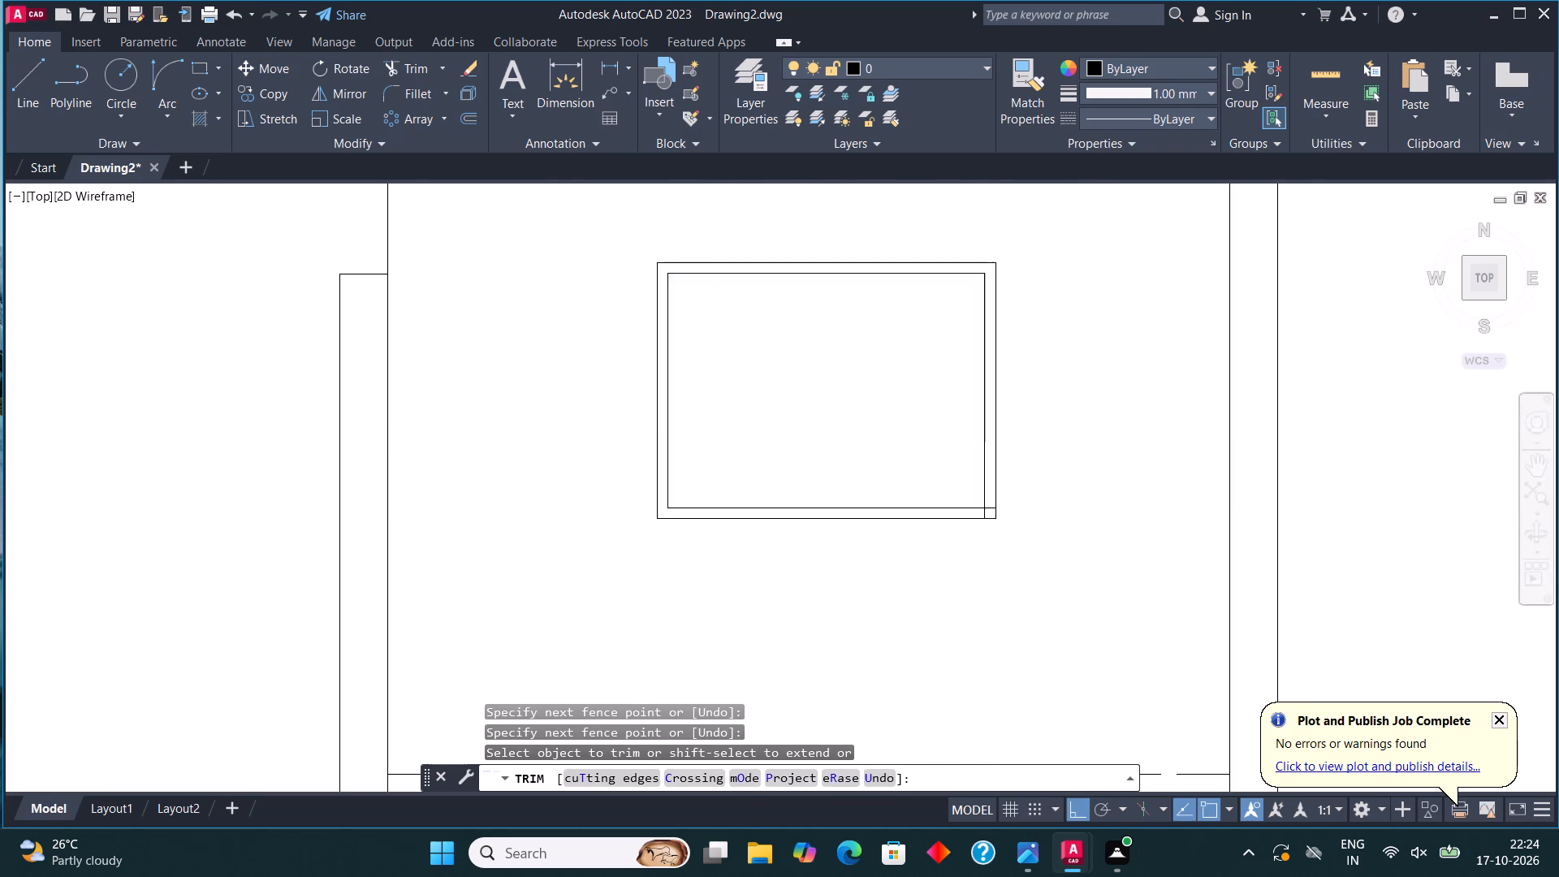
pyautogui.scroll(-1, 621, 532)
pyautogui.scroll(5, 882, 499)
pyautogui.scroll(-2, 711, 587)
pyautogui.scroll(4, 633, 652)
pyautogui.moveTo(656, 619); pyautogui.dragTo(779, 493)
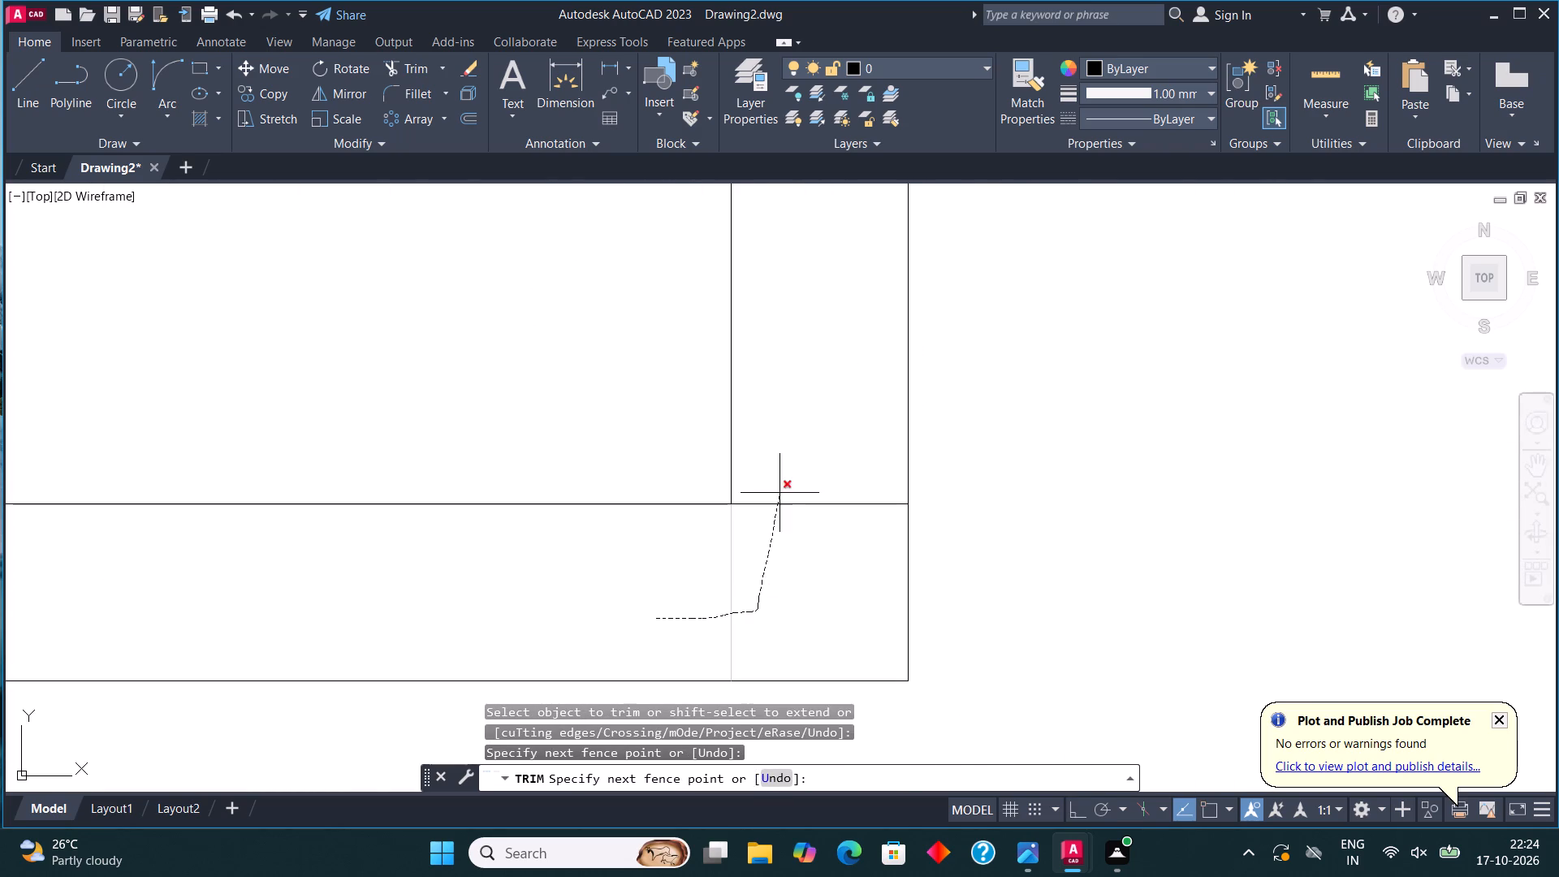
pyautogui.moveTo(779, 493); pyautogui.dragTo(780, 403)
pyautogui.press('Escape')
pyautogui.scroll(-6, 791, 489)
pyautogui.scroll(-1, 724, 501)
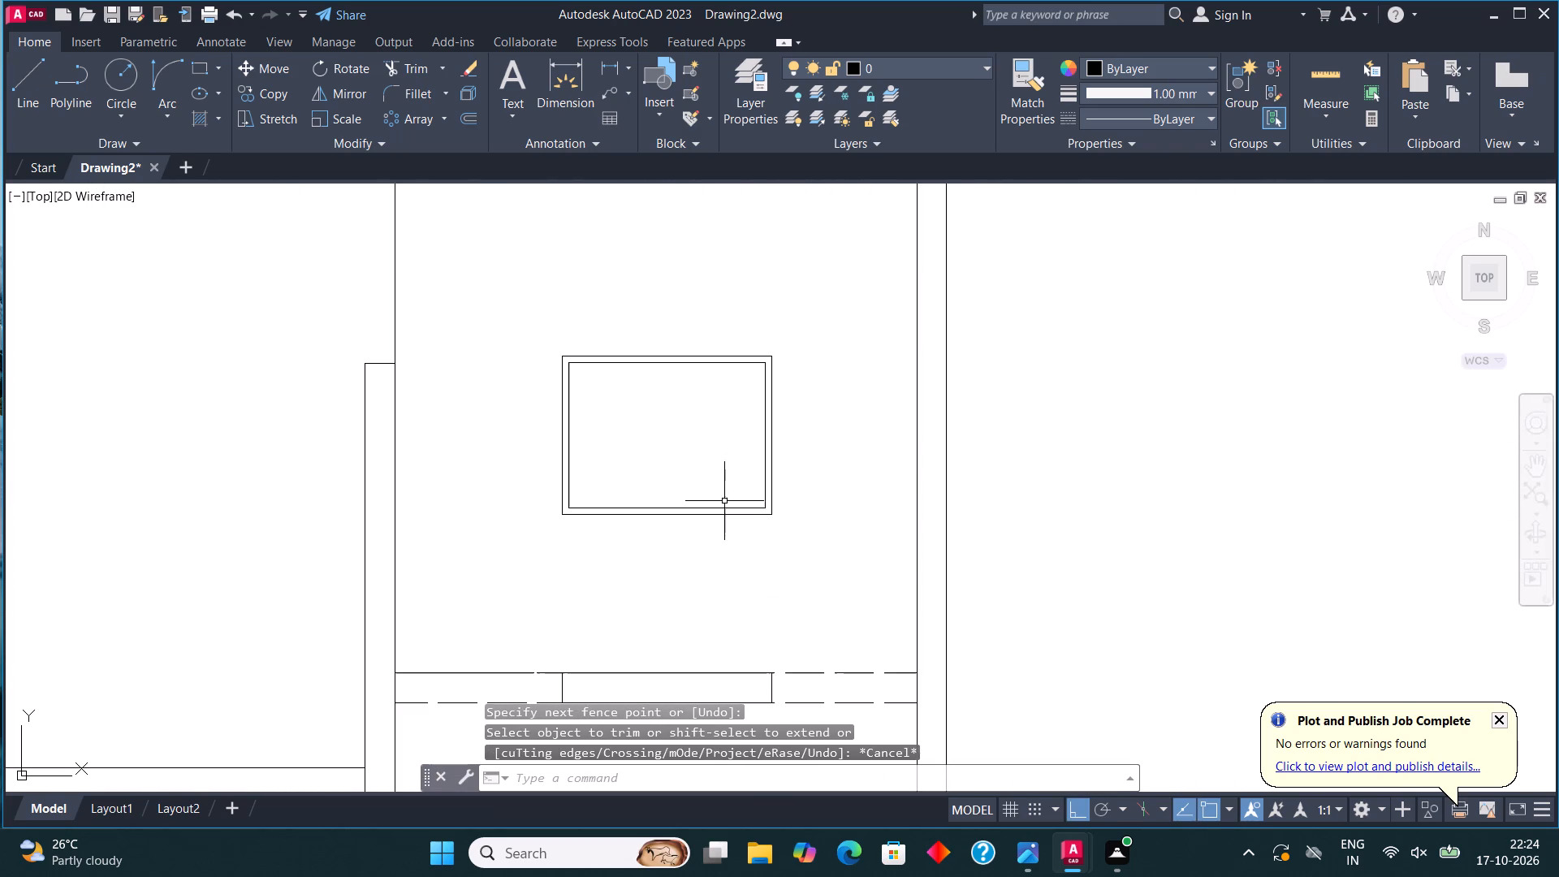
# Draw a vertical line from the double-outlined box's upper right corner up to the horizontal wall above.
pyautogui.scroll(-1, 724, 501)
pyautogui.moveTo(723, 538); pyautogui.dragTo(697, 529, button='middle')
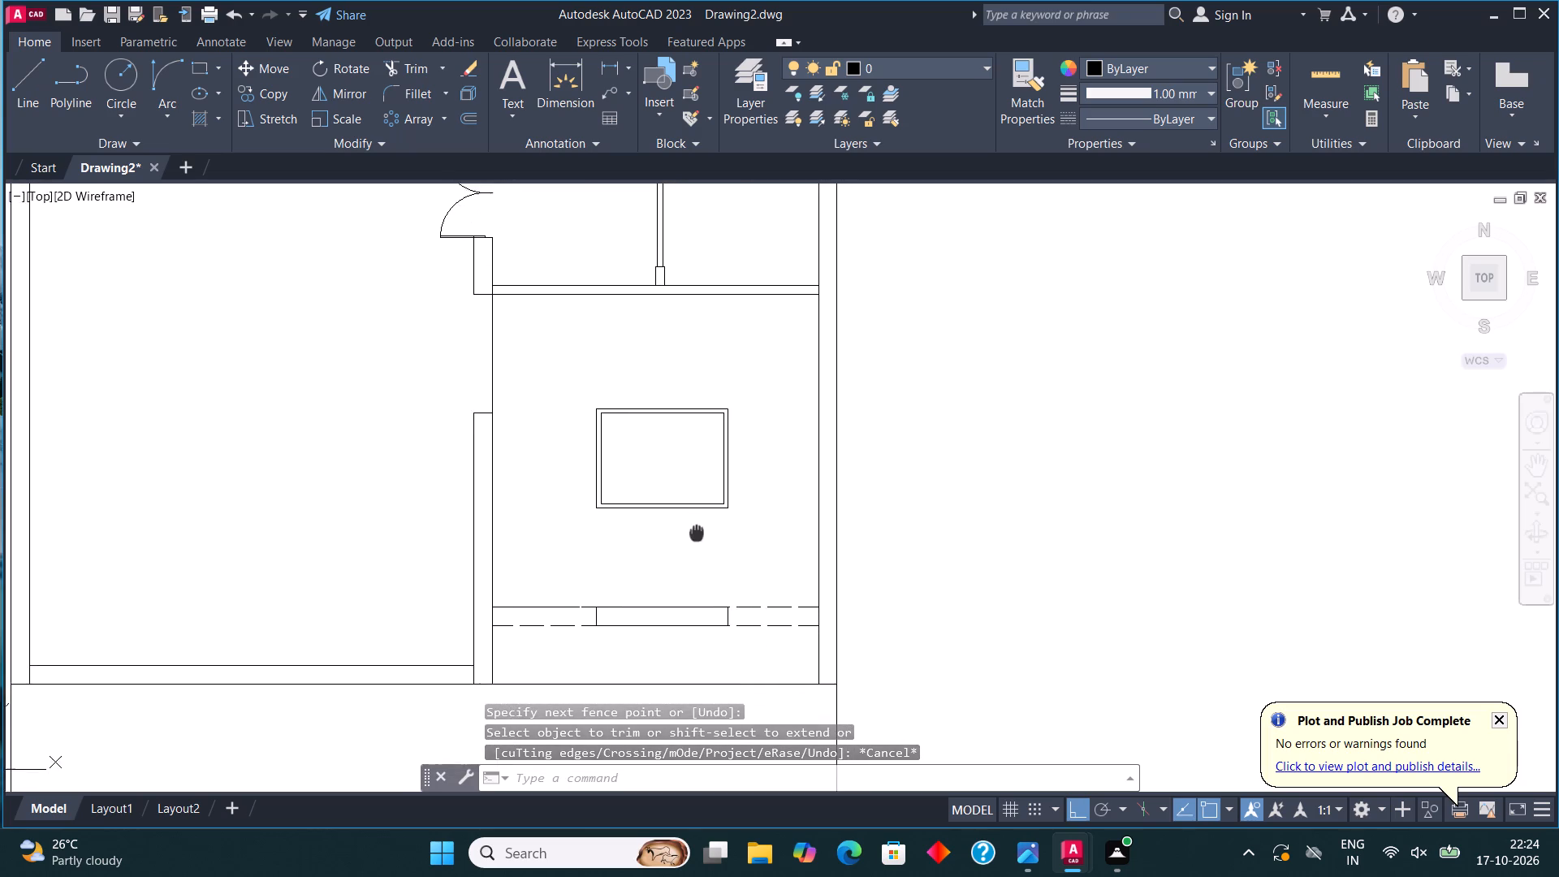
pyautogui.moveTo(697, 529); pyautogui.dragTo(685, 482, button='middle')
pyautogui.click(37, 78)
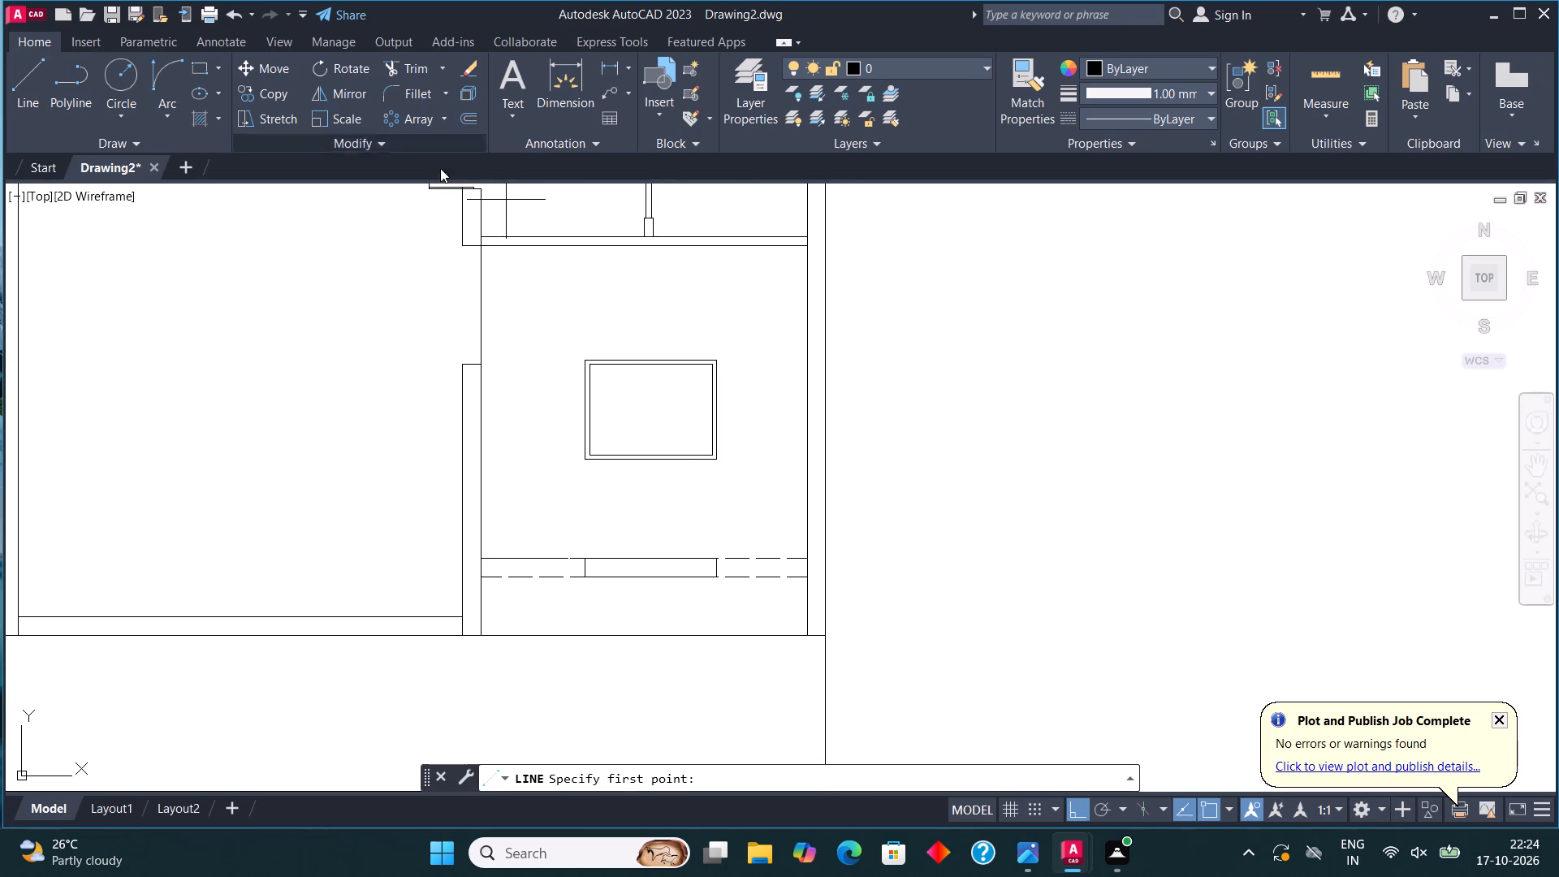
pyautogui.click(719, 356)
pyautogui.click(707, 245)
pyautogui.press('Escape')
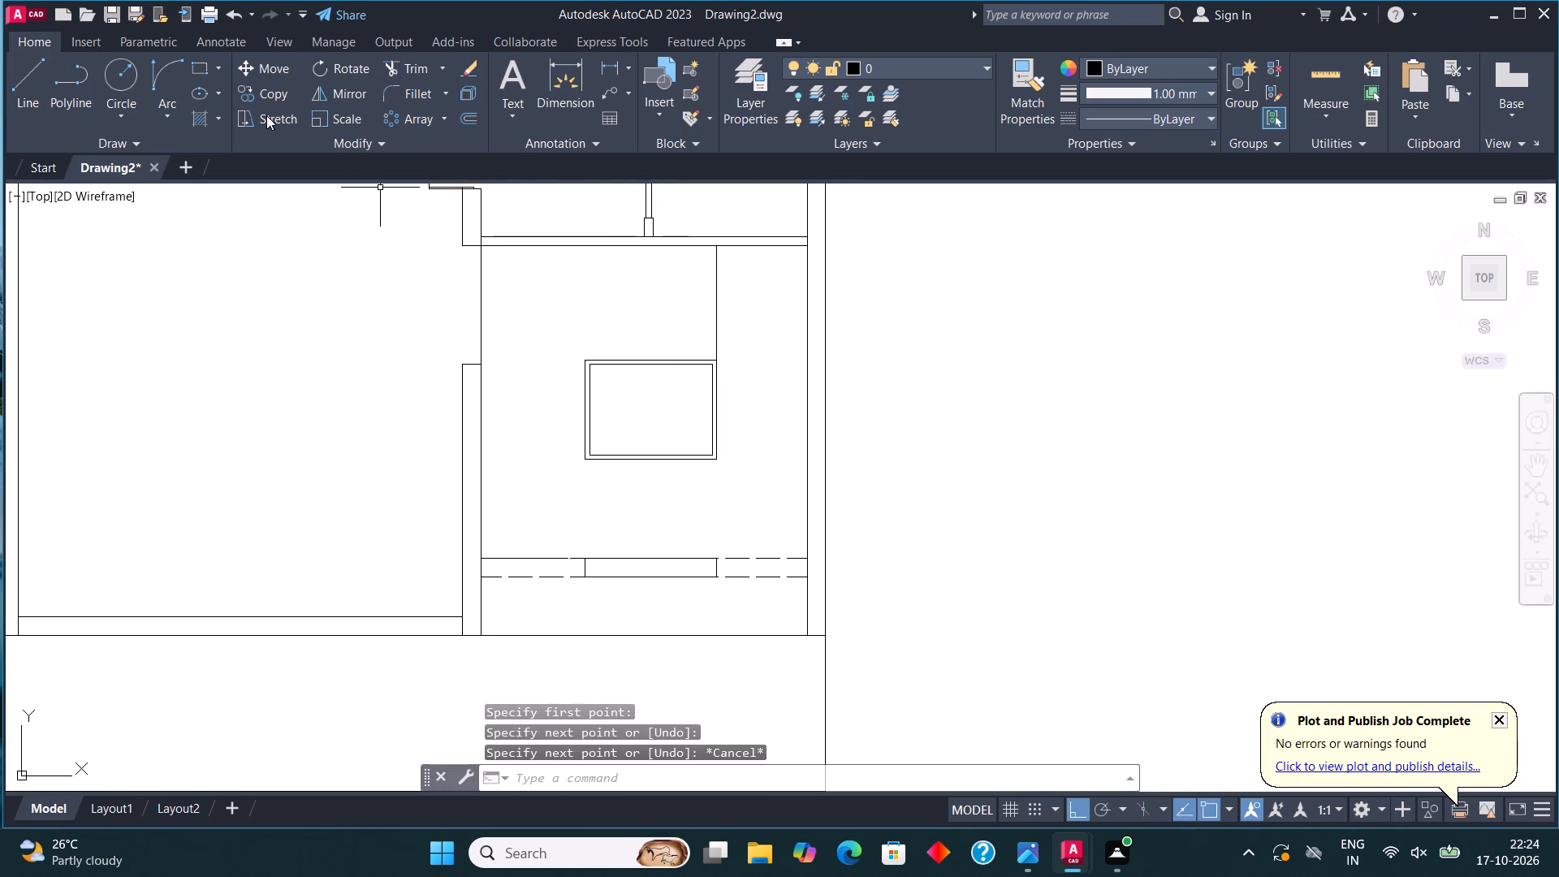
# Draw horizontal lines outward from the box's two upper corners to the inner faces of the side walls.
pyautogui.click(26, 69)
pyautogui.moveTo(438, 390); pyautogui.dragTo(438, 555, button='middle')
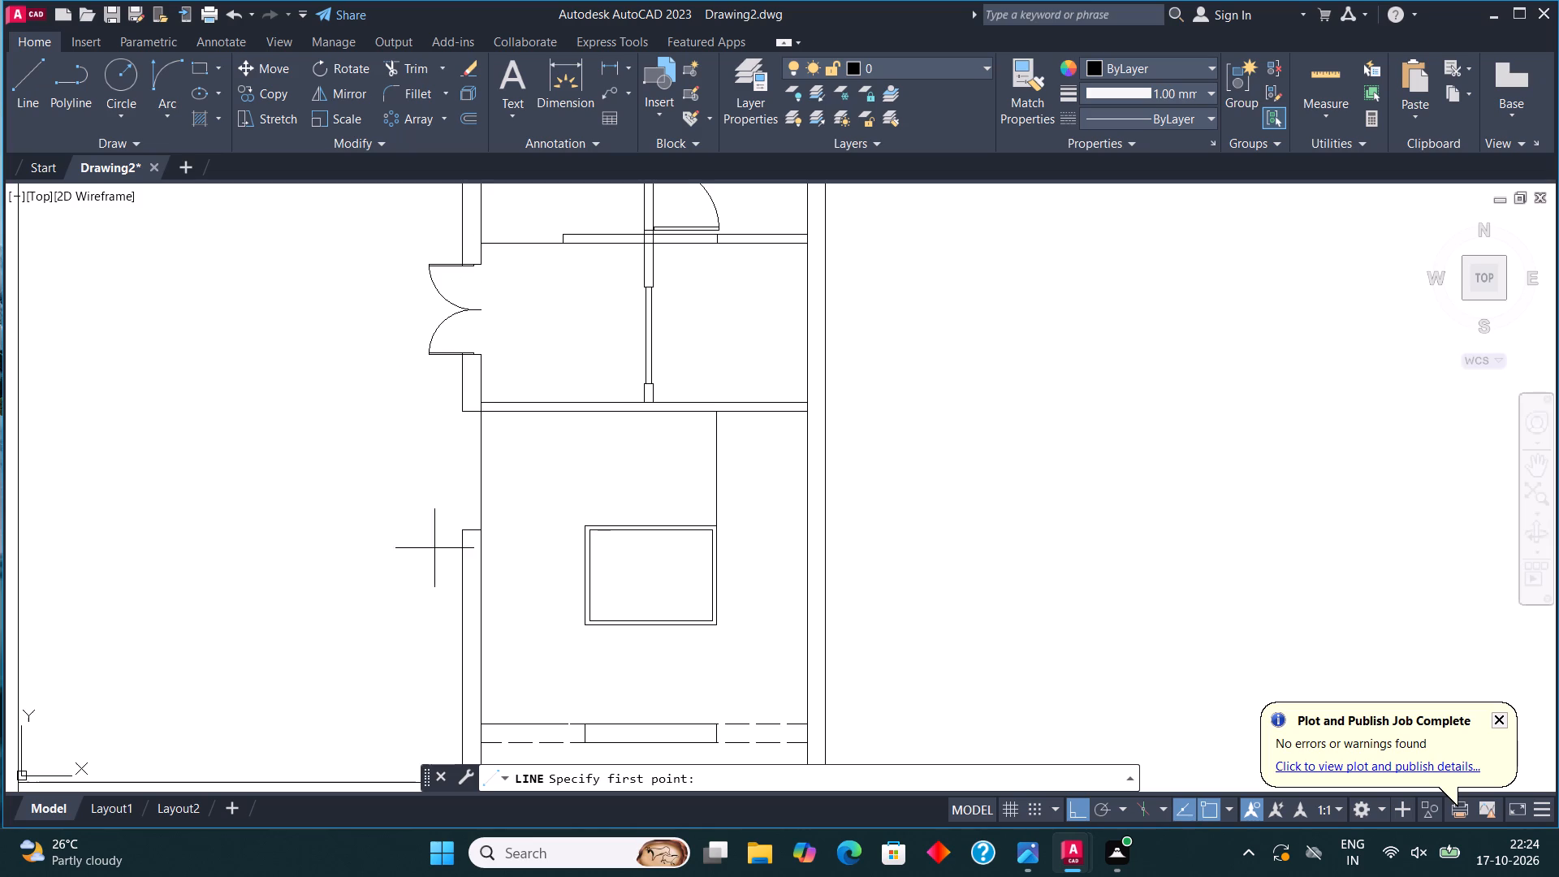
pyautogui.click(710, 526)
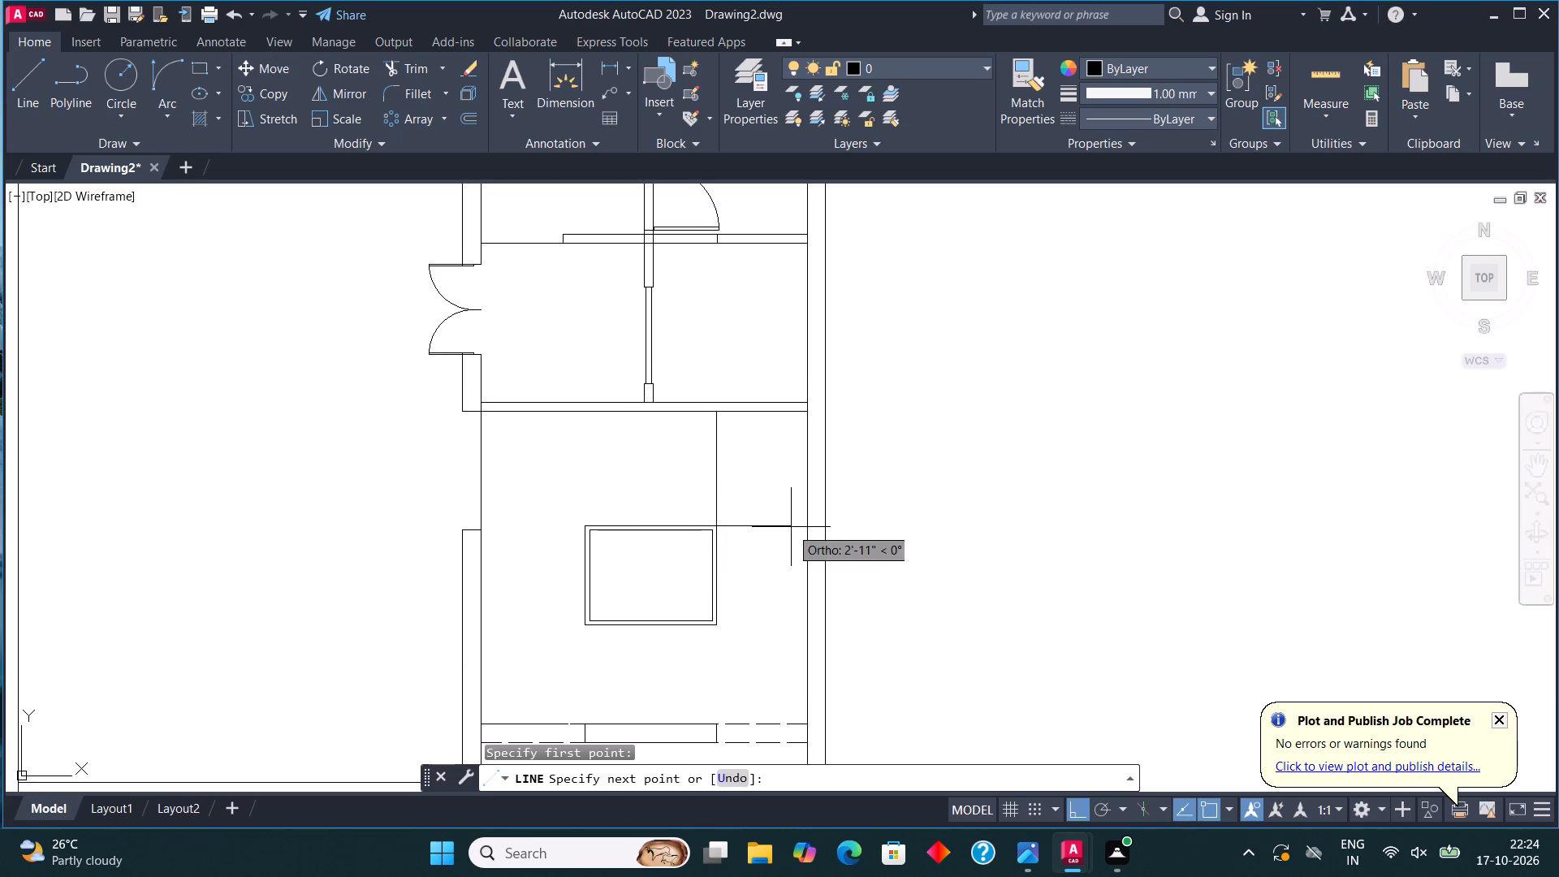
pyautogui.click(809, 525)
pyautogui.press('Escape')
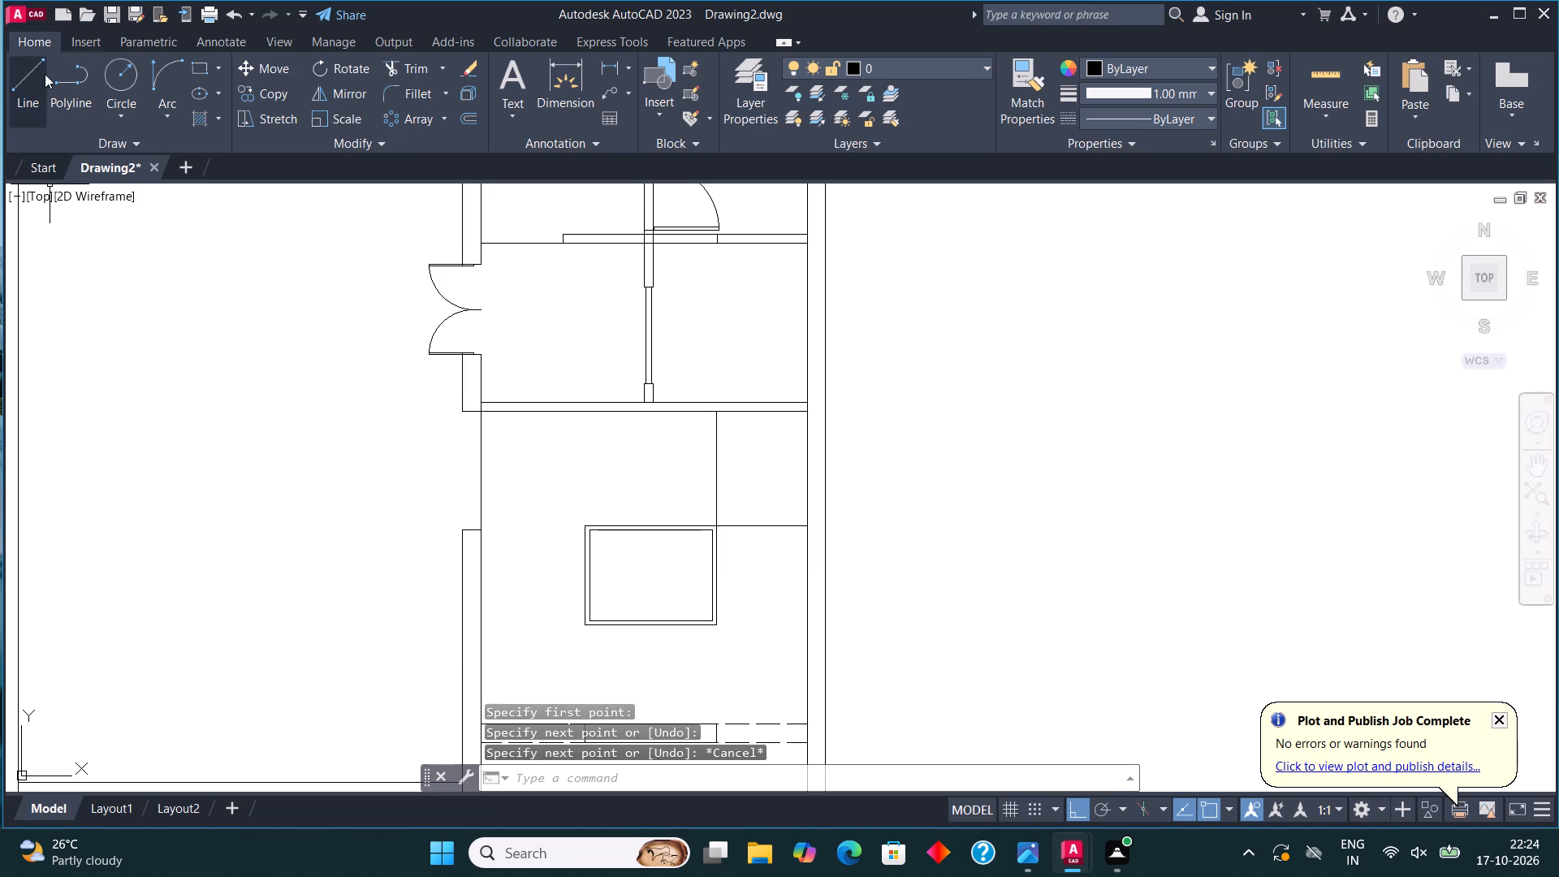
pyautogui.click(37, 71)
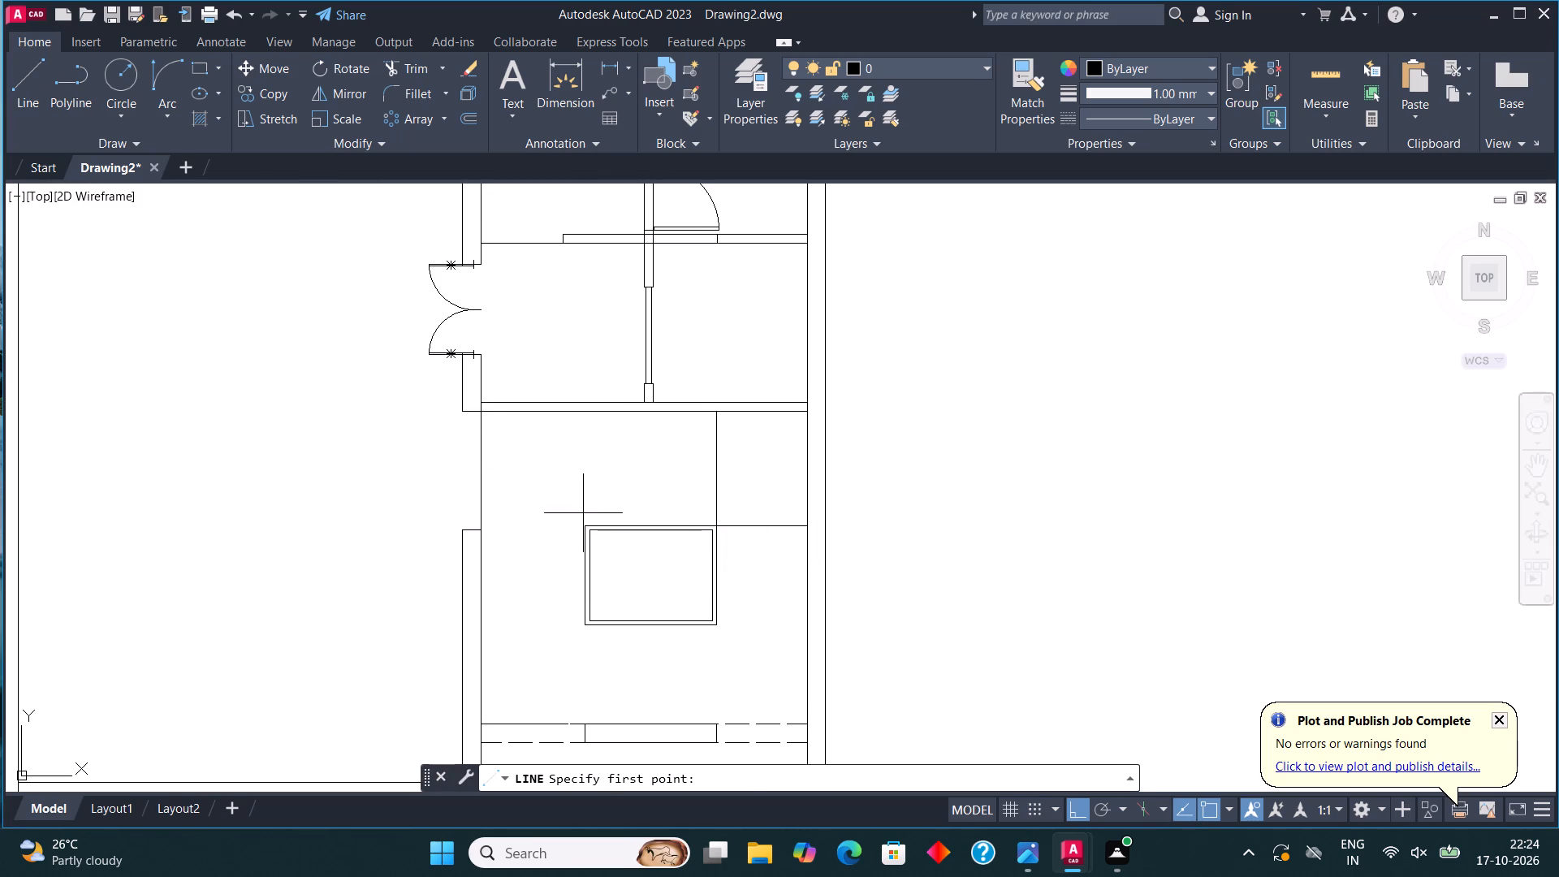
pyautogui.click(585, 521)
pyautogui.click(477, 520)
pyautogui.press('Escape')
# Offset the horizontal line left of the box downward by 10" repeatedly, making four evenly spaced copies.
pyautogui.moveTo(566, 461); pyautogui.dragTo(595, 394, button='middle')
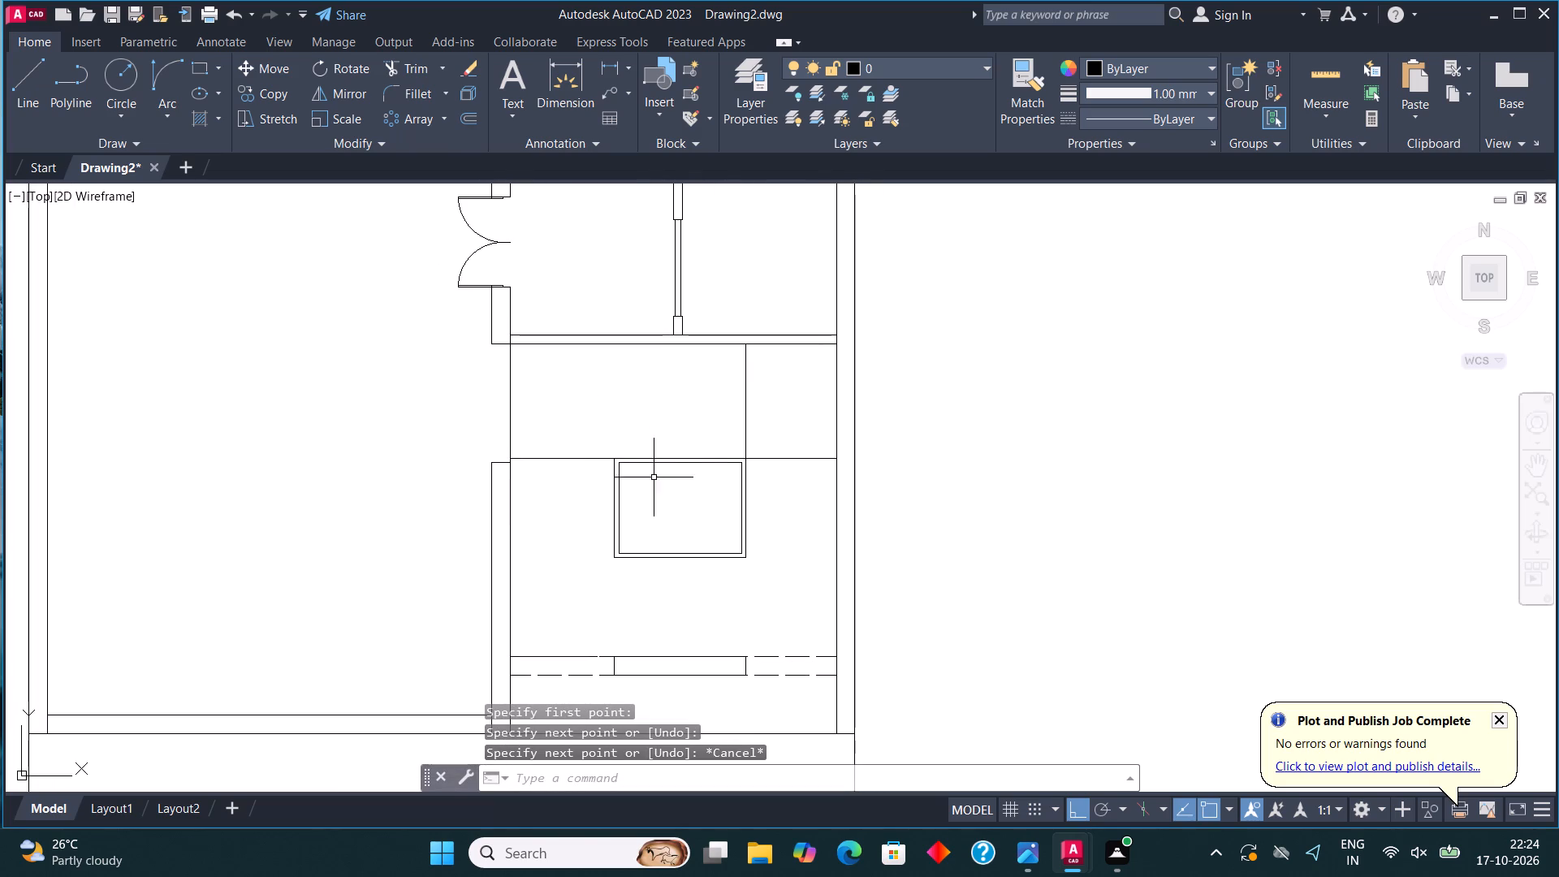
pyautogui.moveTo(578, 425); pyautogui.dragTo(578, 438)
pyautogui.click(571, 495)
pyautogui.click(464, 114)
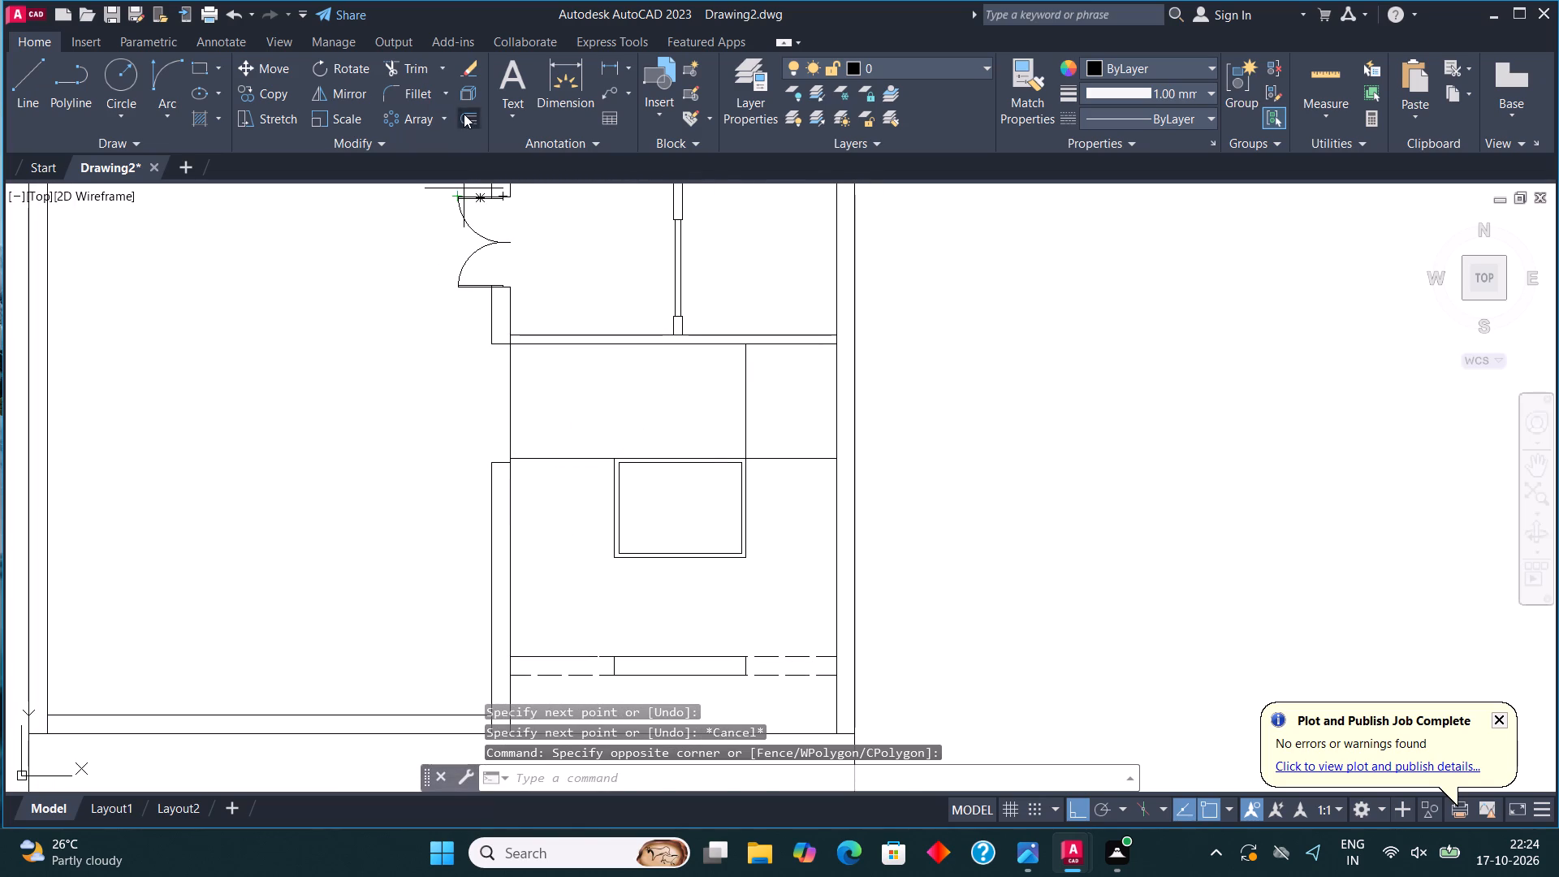
pyautogui.click(585, 463)
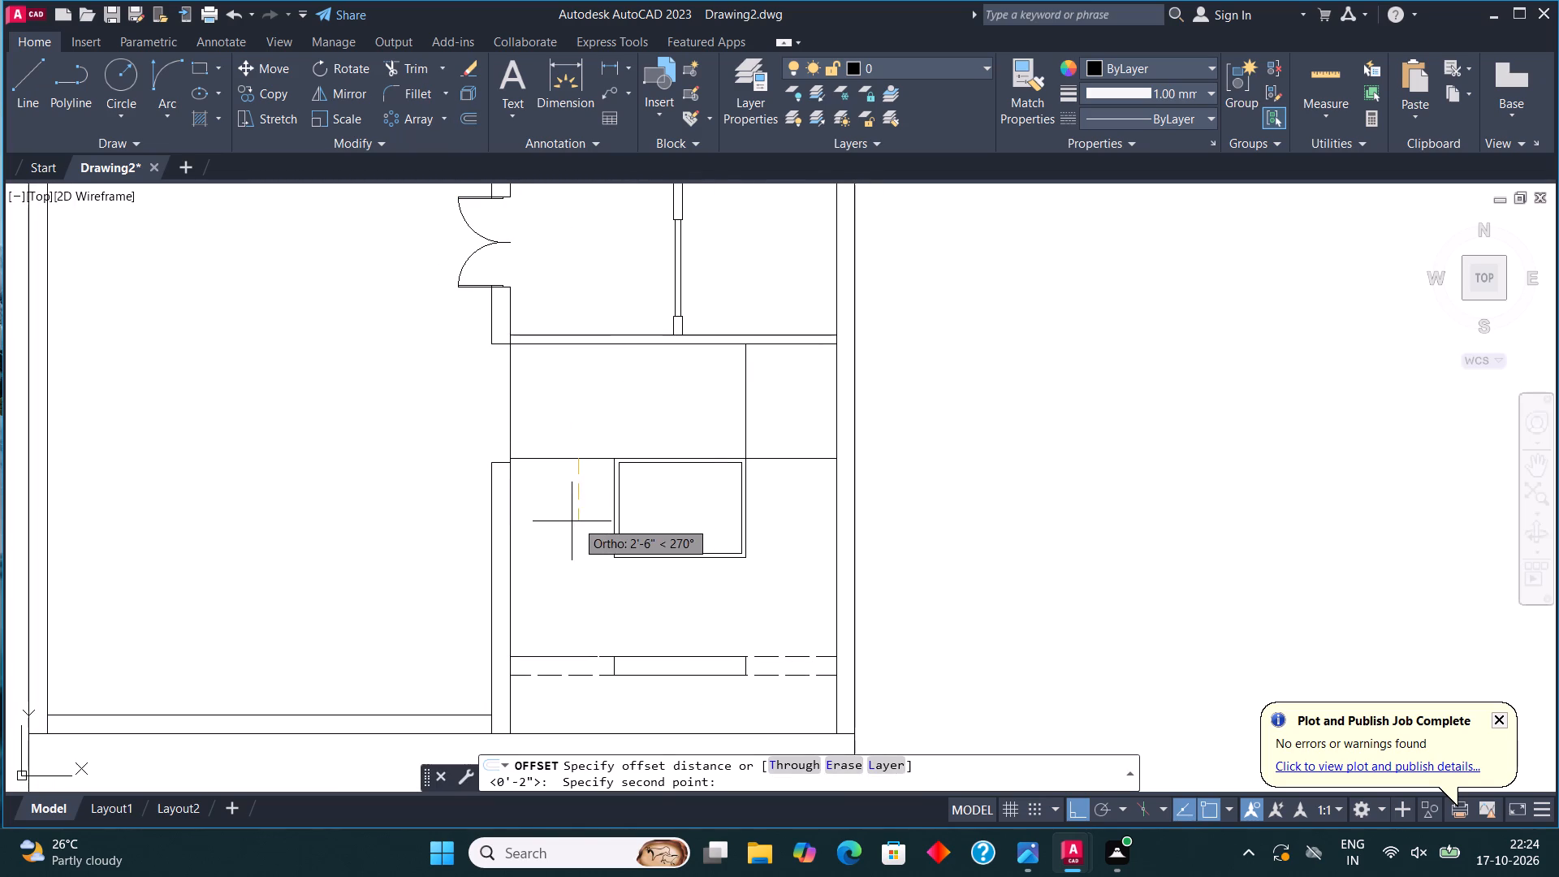
pyautogui.write('10"')
pyautogui.press('Return')
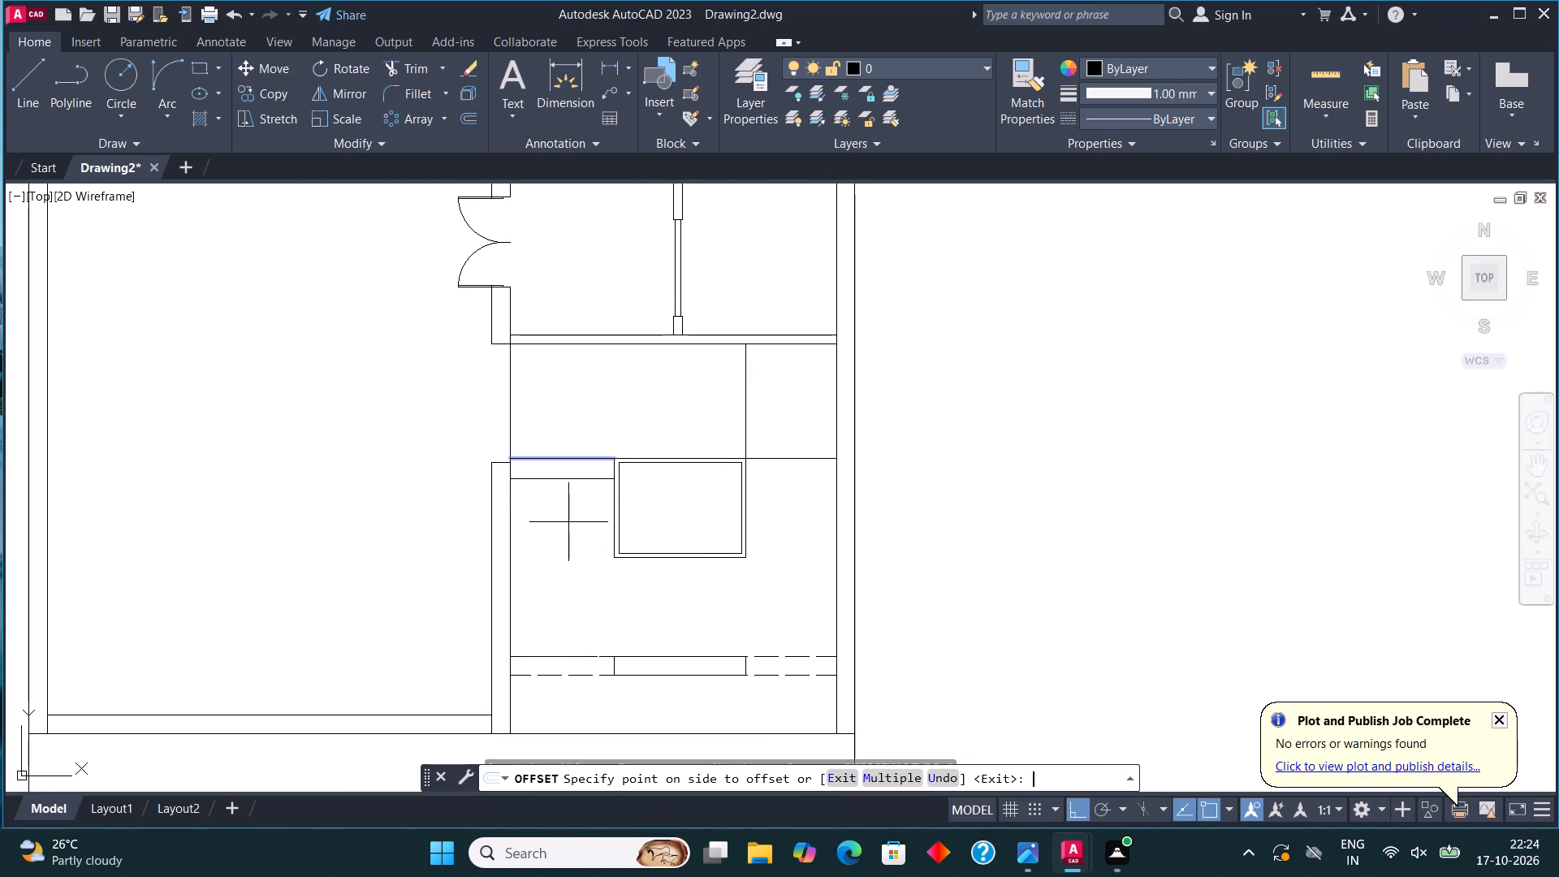
pyautogui.click(568, 556)
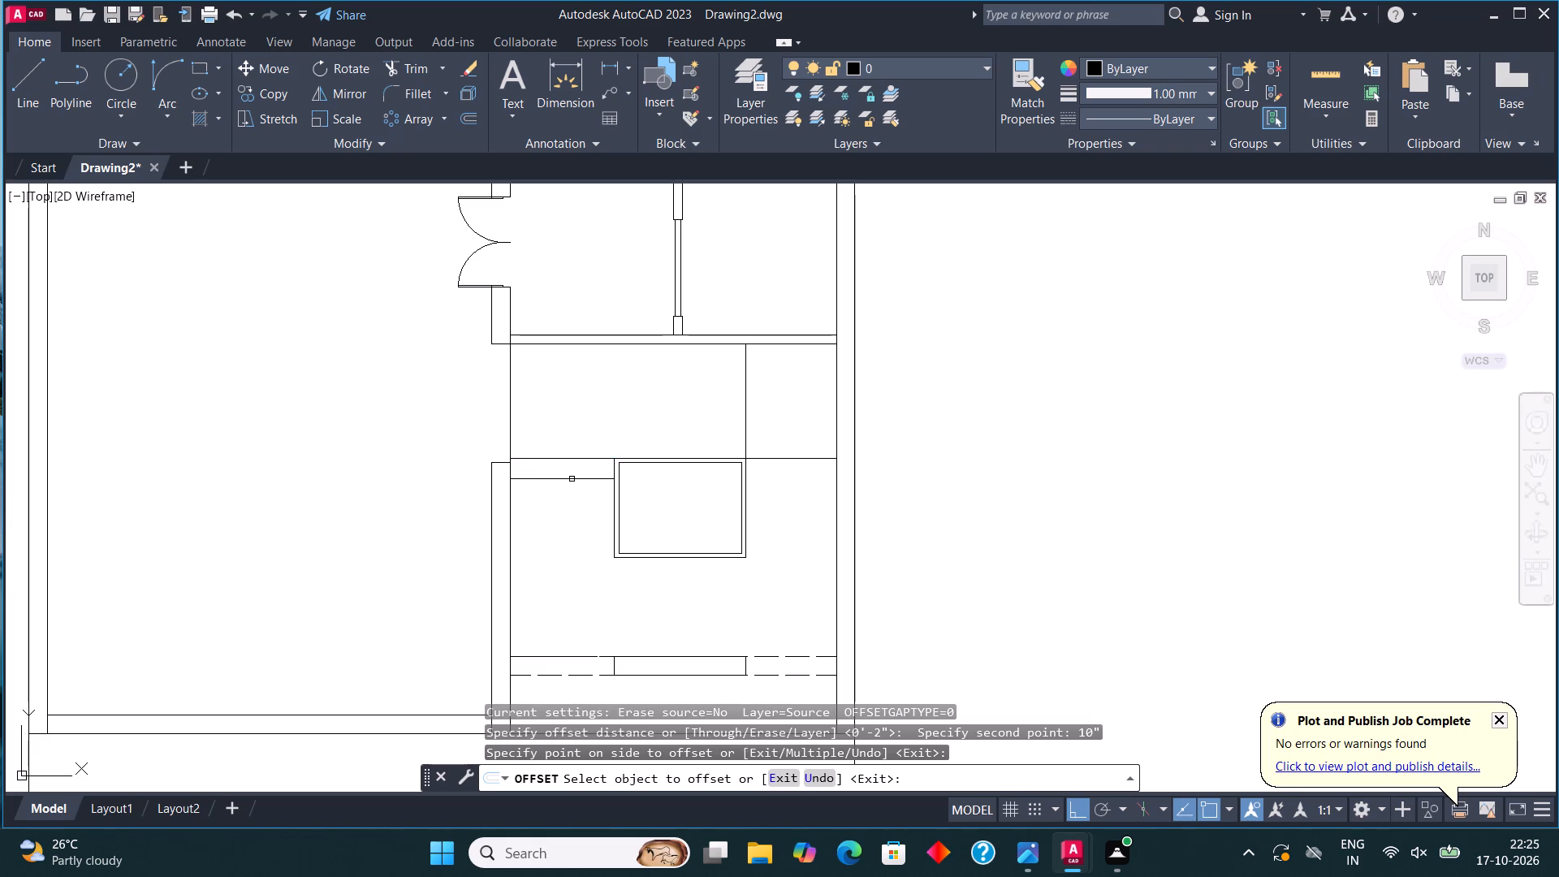
pyautogui.click(572, 479)
pyautogui.click(578, 524)
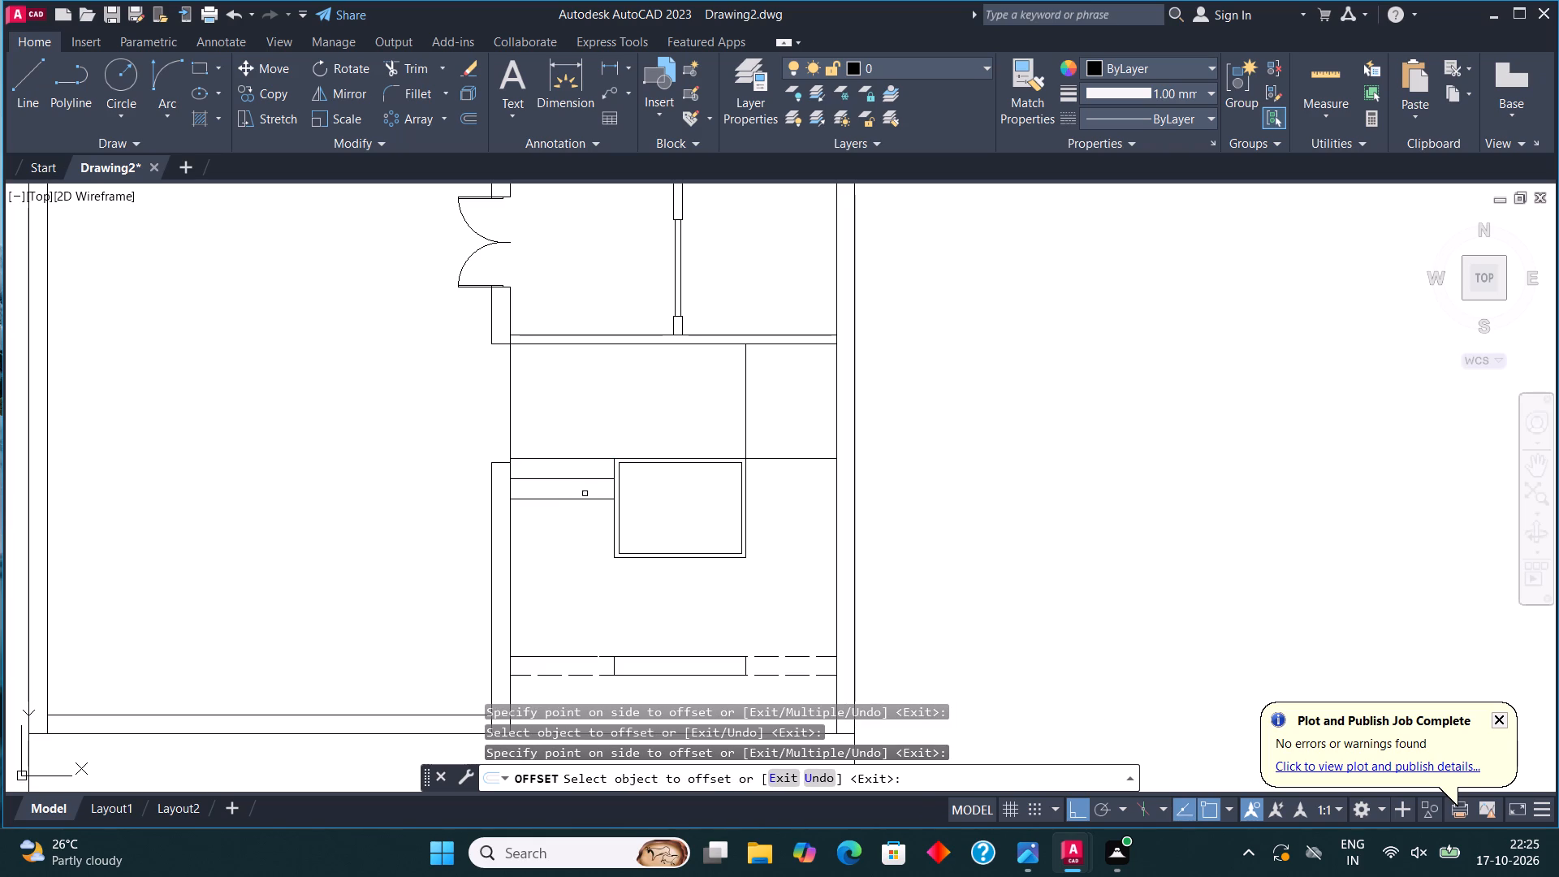
pyautogui.click(585, 499)
pyautogui.click(589, 529)
pyautogui.click(588, 519)
pyautogui.click(592, 550)
pyautogui.moveTo(590, 541); pyautogui.dragTo(593, 564)
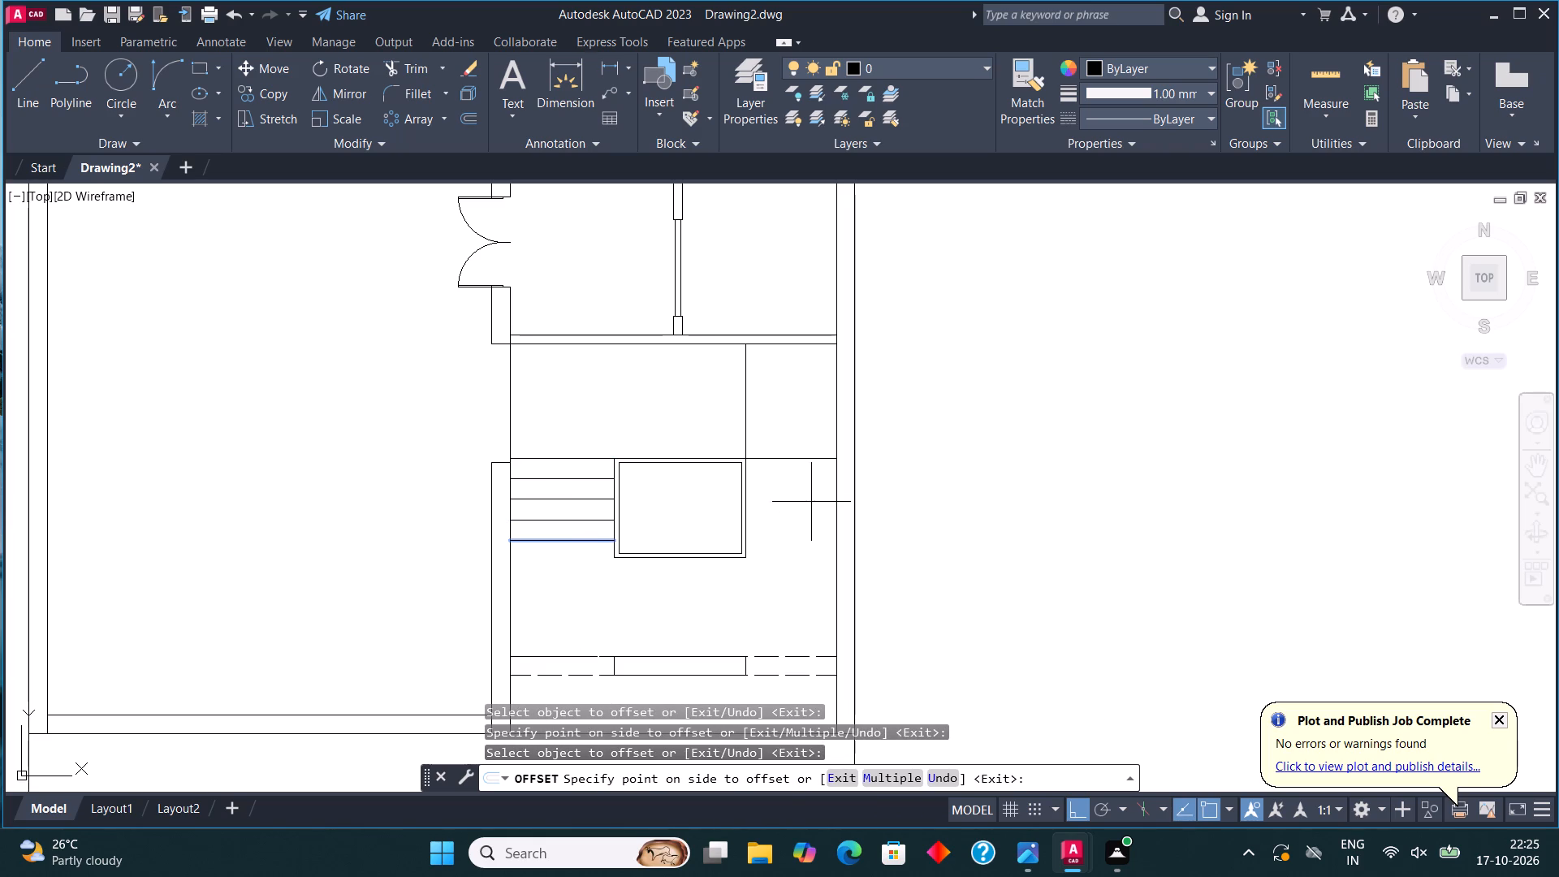
pyautogui.click(788, 460)
# Offset the horizontal line right of the box downward four times at the same 10" spacing.
pyautogui.click(790, 458)
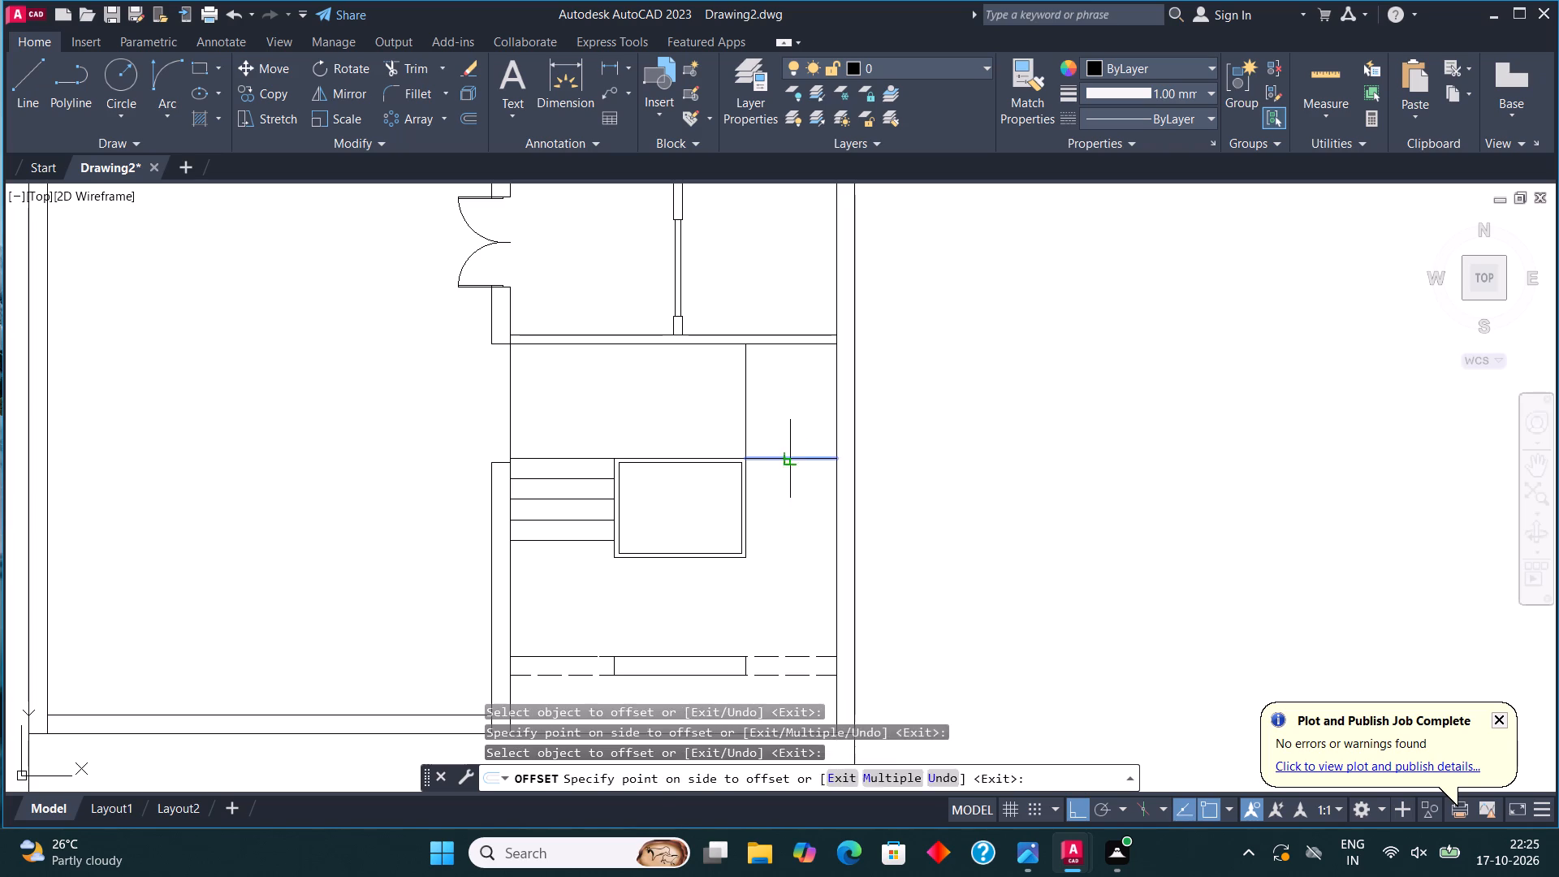
pyautogui.click(792, 510)
pyautogui.click(791, 482)
pyautogui.click(792, 530)
pyautogui.moveTo(792, 500); pyautogui.dragTo(794, 541)
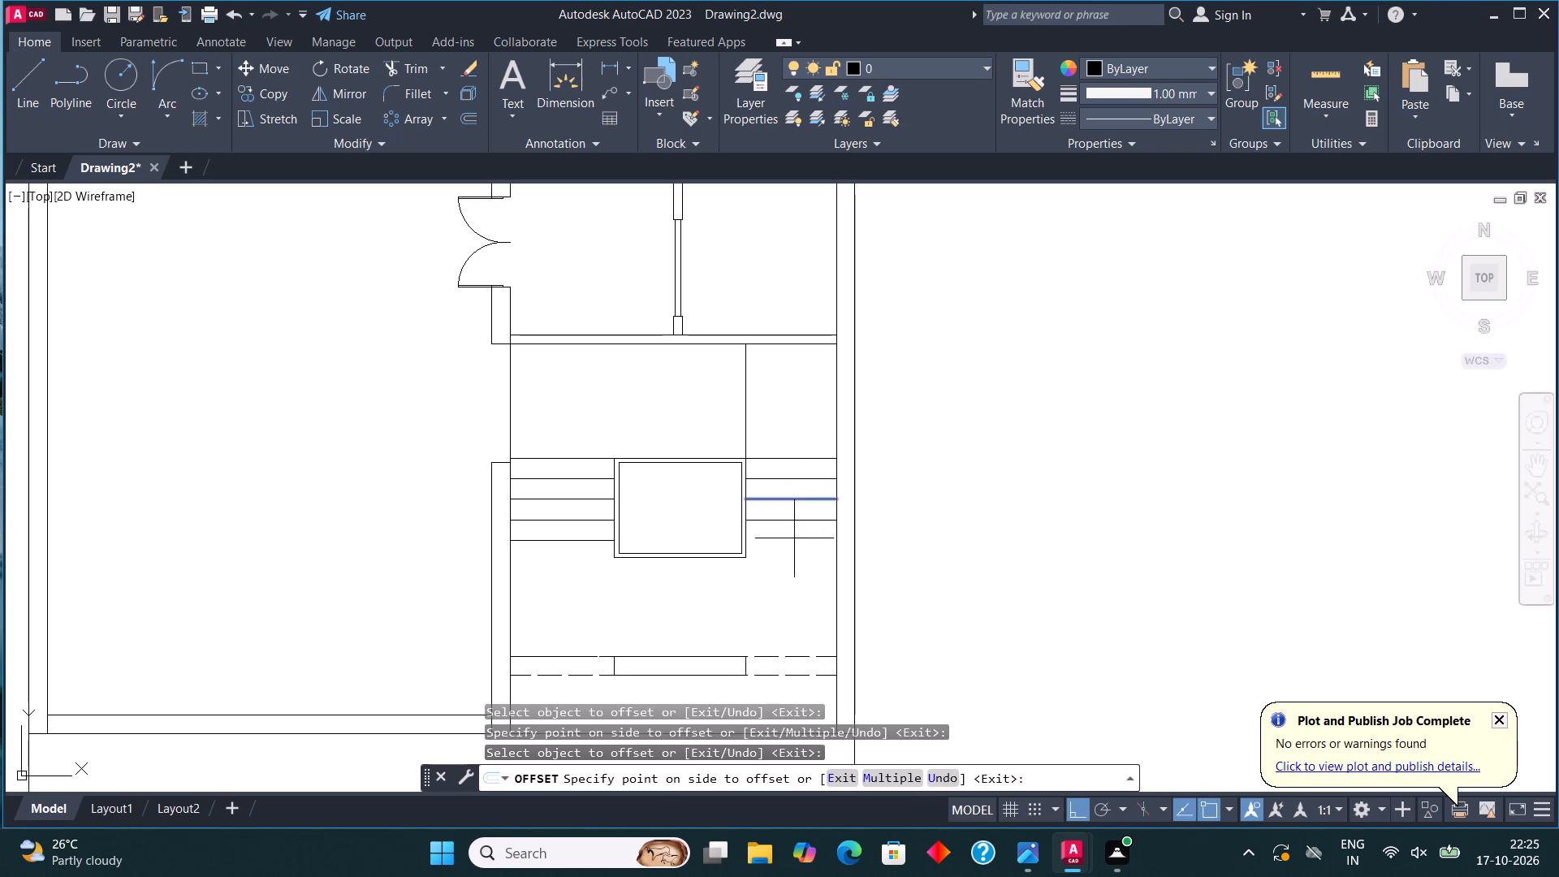
pyautogui.moveTo(794, 541); pyautogui.dragTo(796, 542)
pyautogui.click(795, 540)
pyautogui.click(795, 517)
pyautogui.moveTo(791, 519); pyautogui.dragTo(792, 526)
pyautogui.click(789, 558)
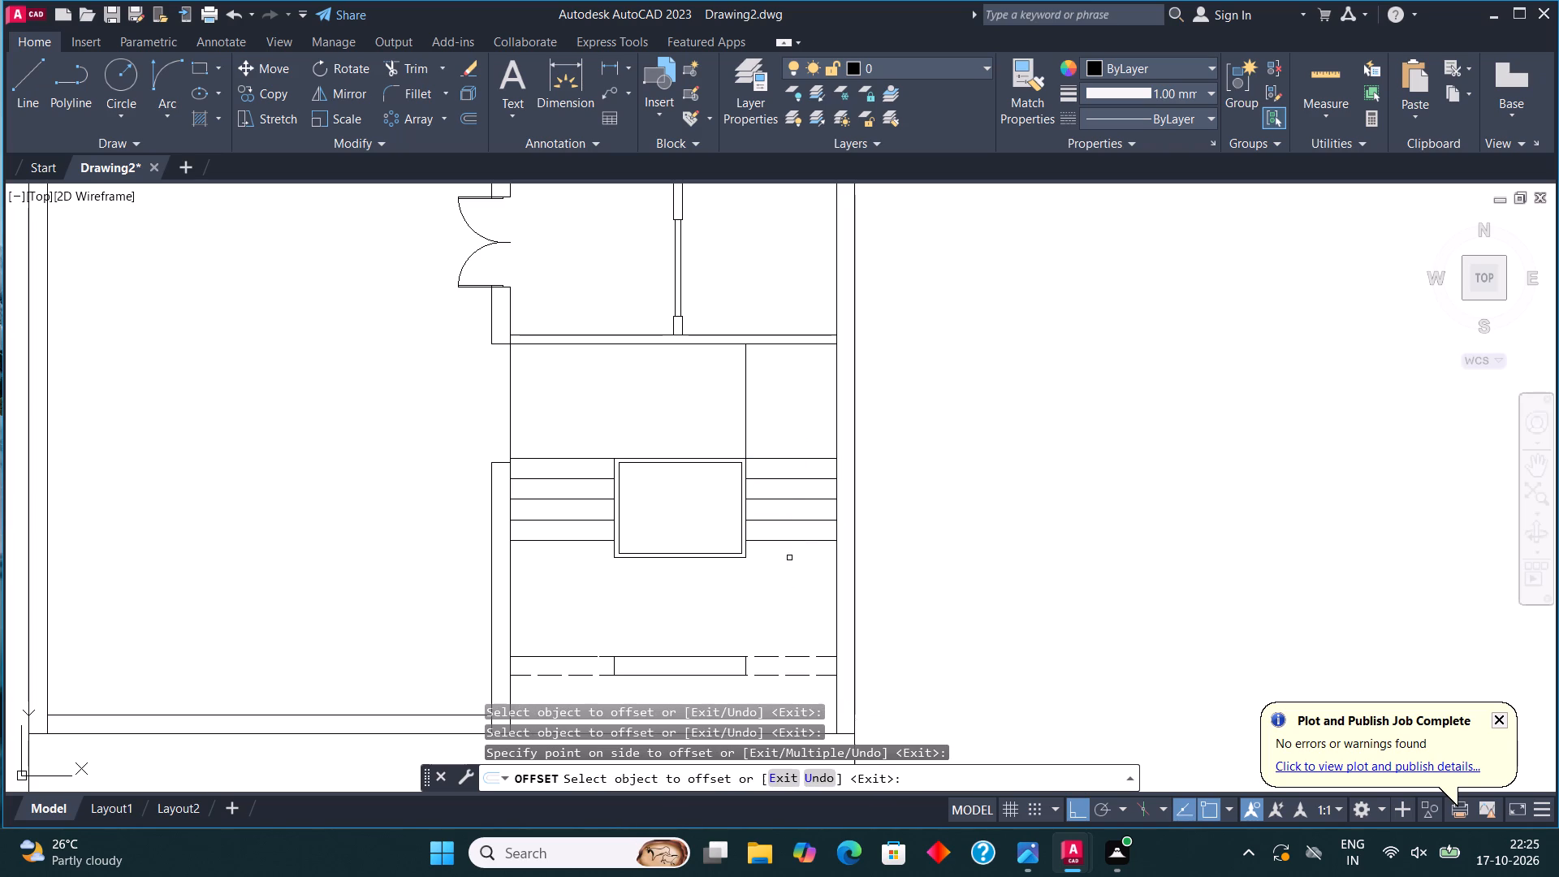
# Offset the vertical line above the box to the left three times at the same 10" spacing.
pyautogui.click(749, 413)
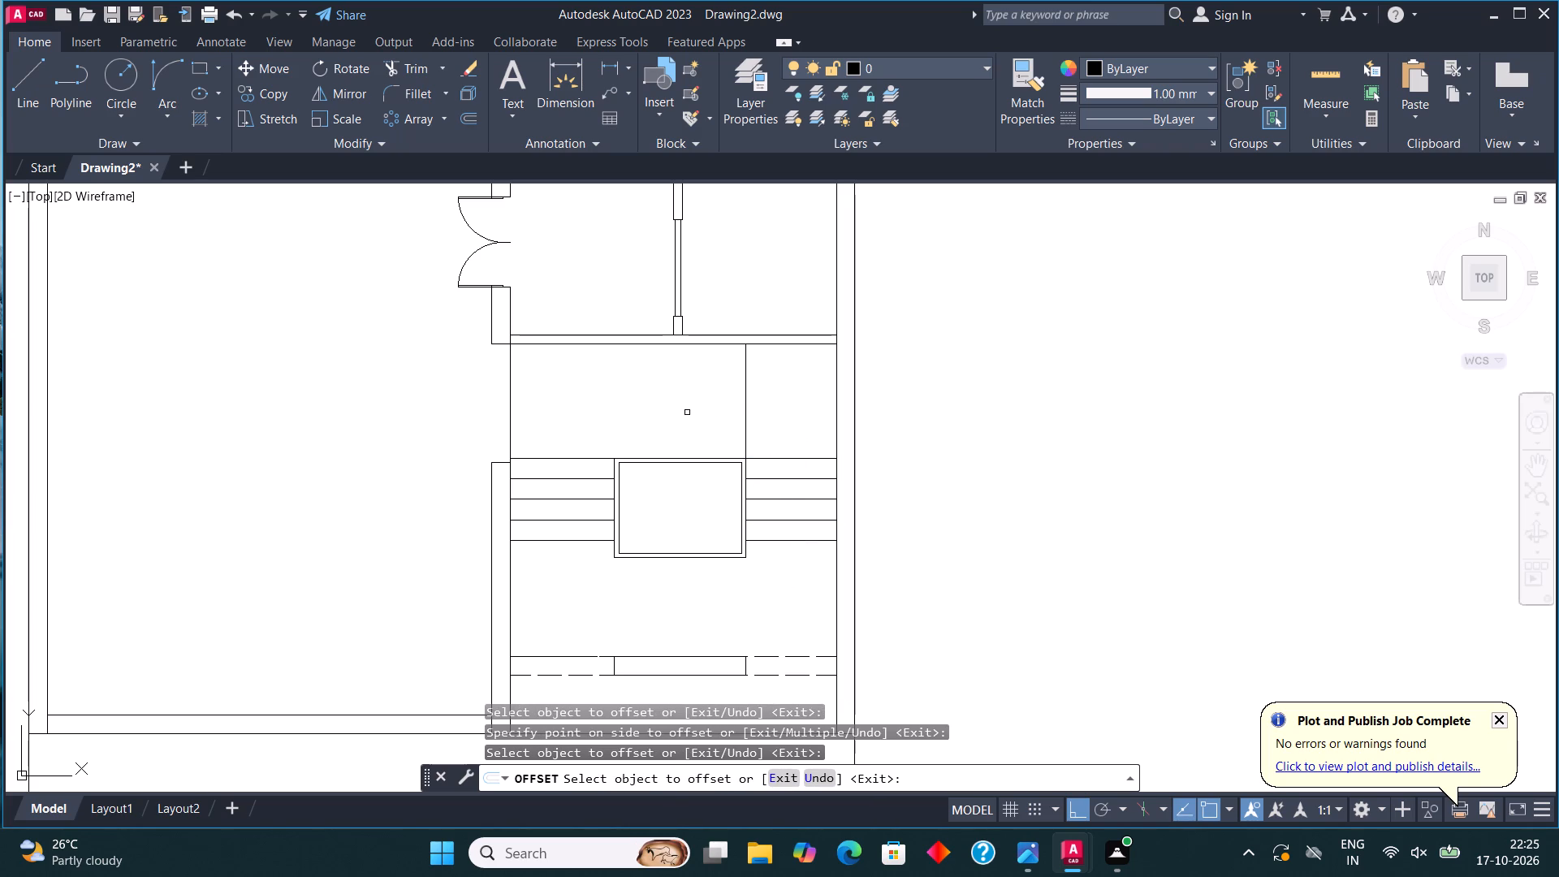
pyautogui.click(744, 413)
pyautogui.click(695, 381)
pyautogui.click(732, 413)
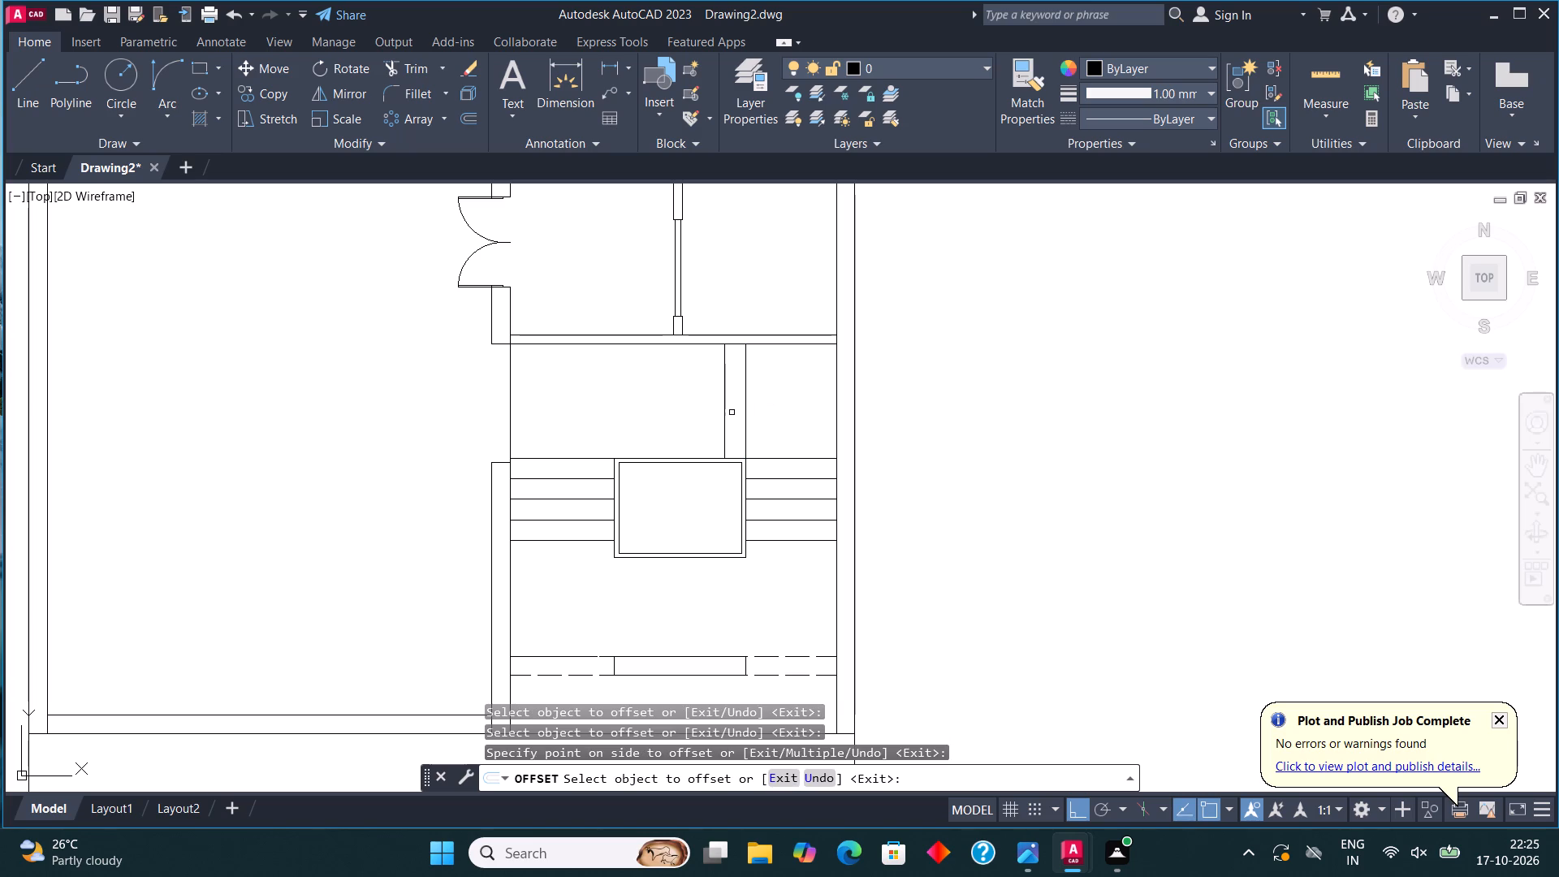
pyautogui.click(725, 404)
pyautogui.click(643, 400)
pyautogui.moveTo(704, 401); pyautogui.dragTo(695, 395)
pyautogui.click(663, 373)
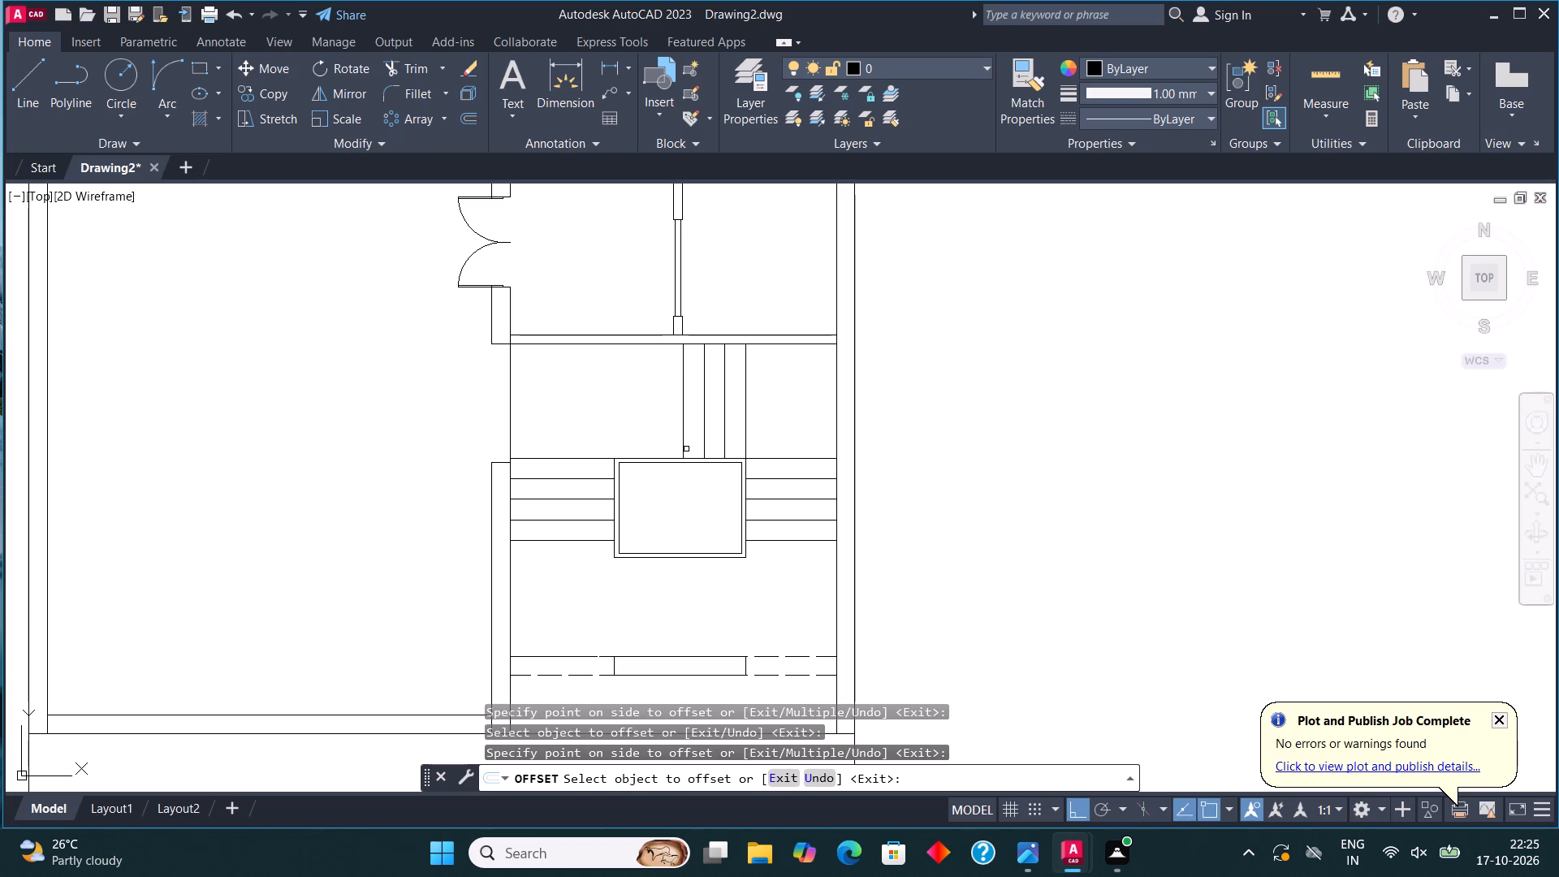
pyautogui.moveTo(697, 486); pyautogui.dragTo(705, 410, button='middle')
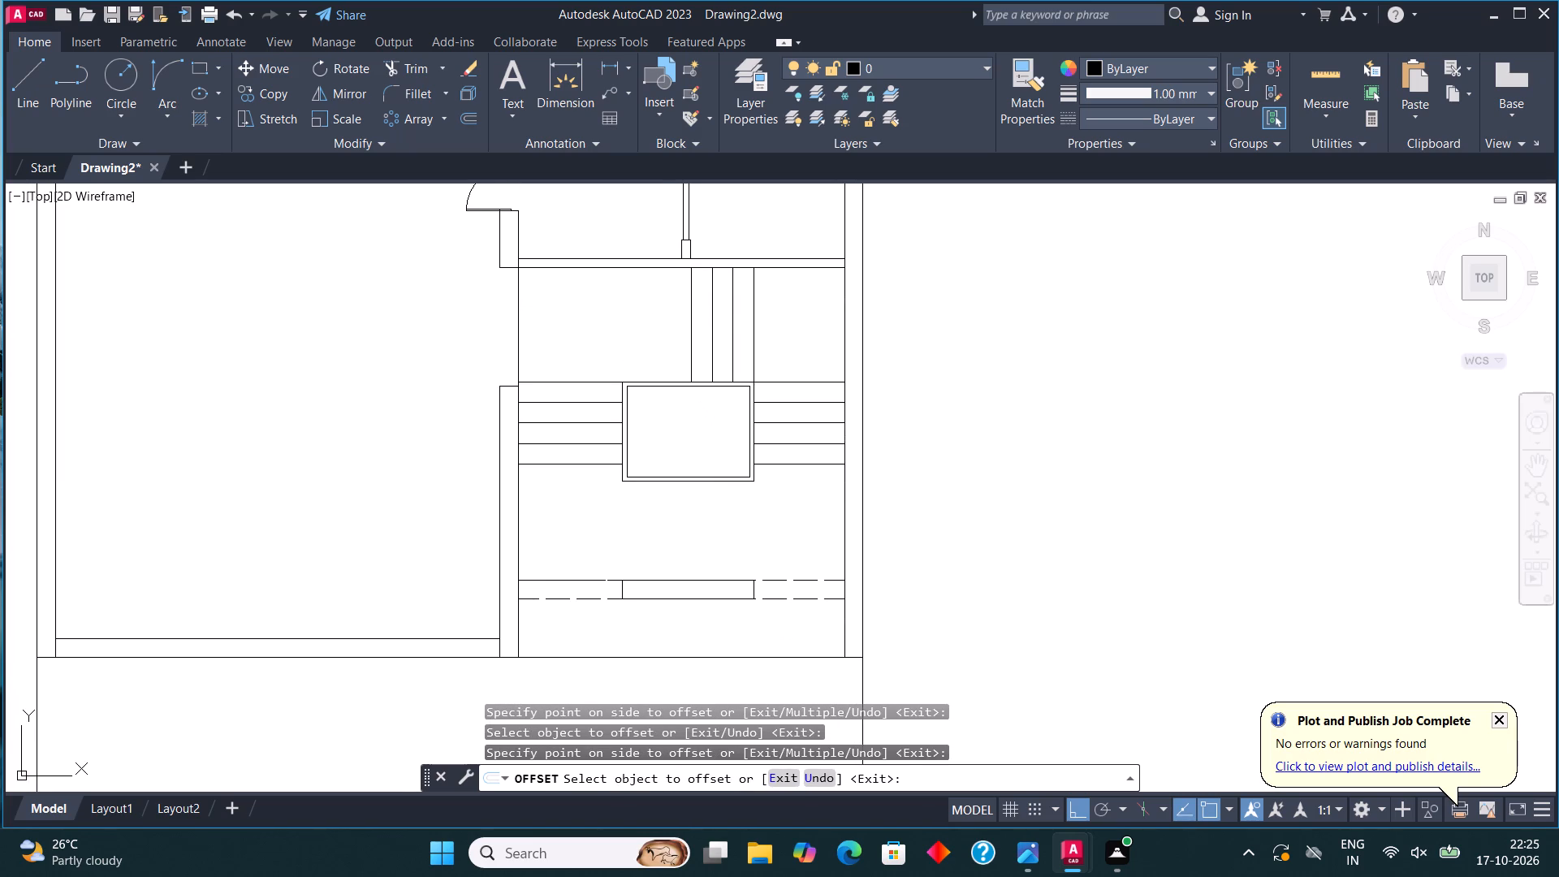
pyautogui.press('Escape')
# Make the ISO dash linetype ACAD_ISO02W100 the current linetype.
pyautogui.write('li')
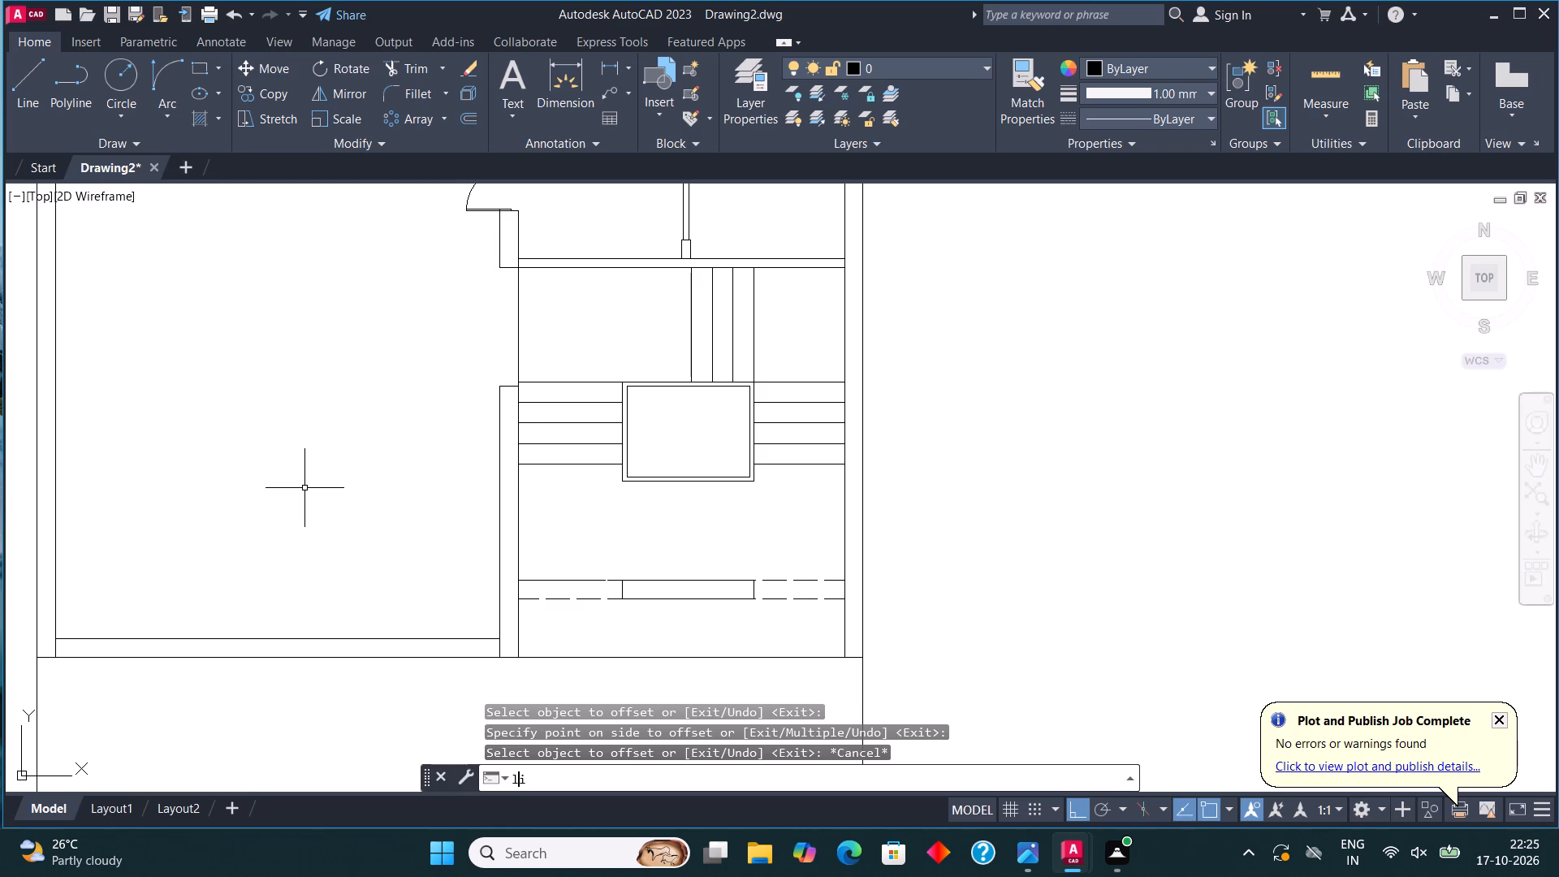
pyautogui.click(538, 607)
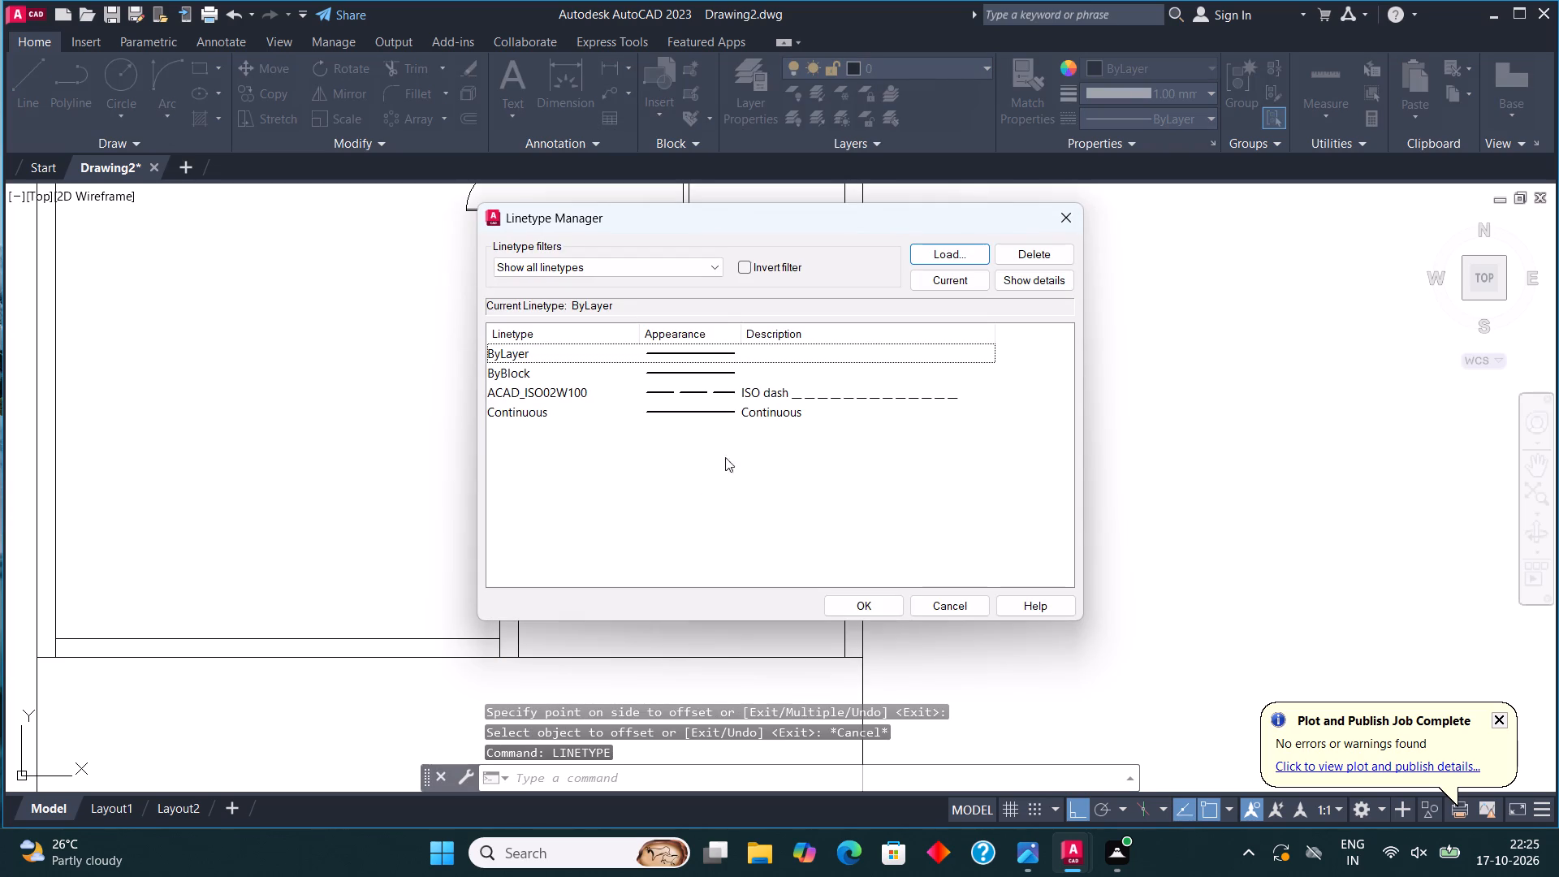
pyautogui.click(722, 391)
pyautogui.click(918, 283)
pyautogui.click(861, 598)
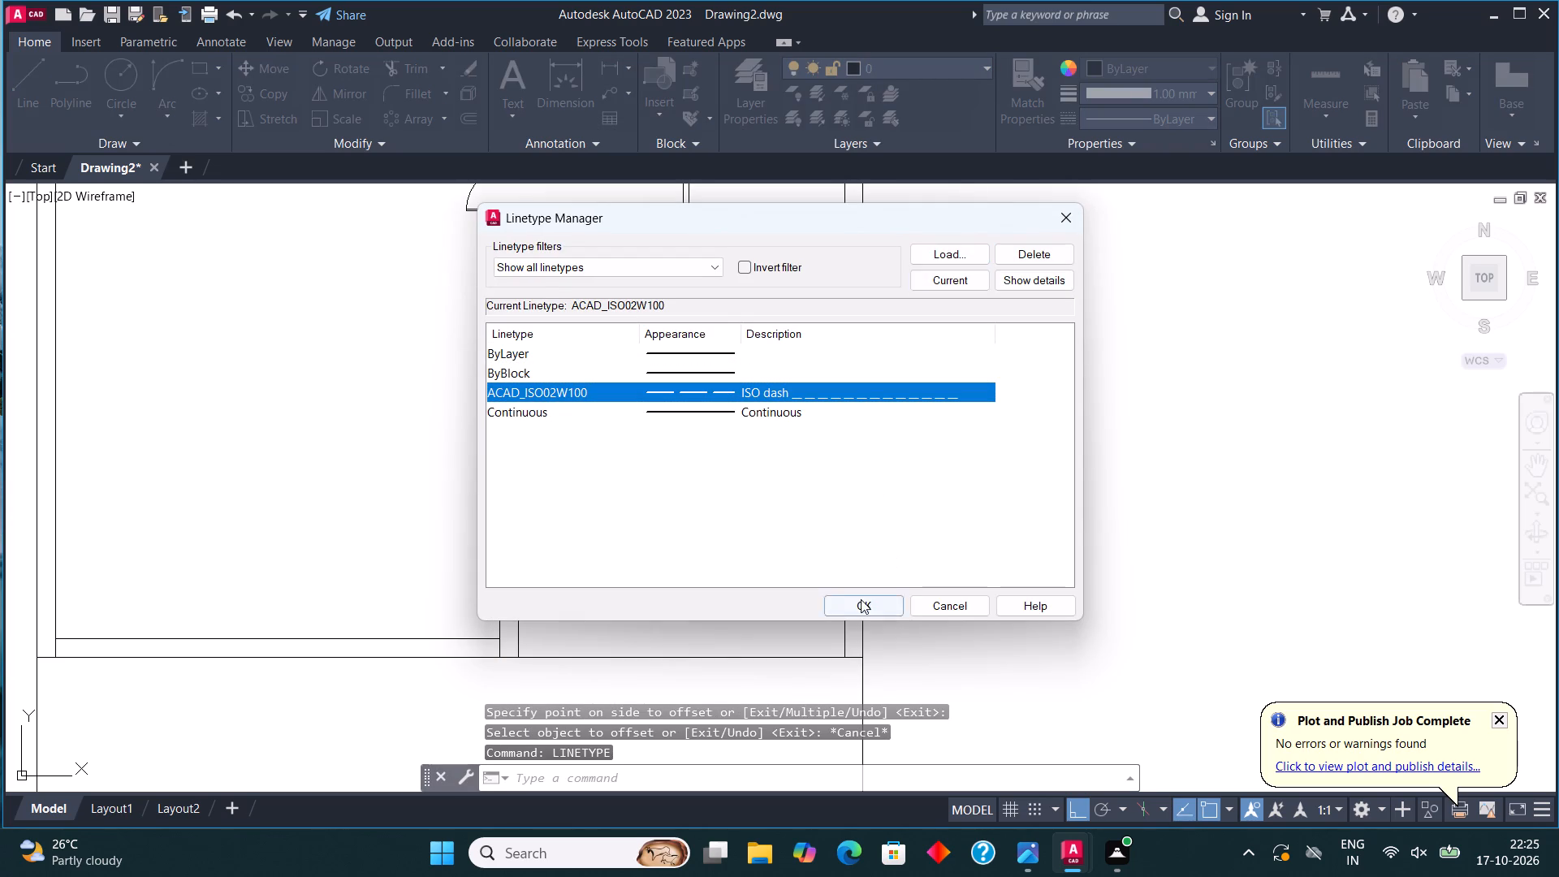
# Draw a dashed vertical line from the box's lower-right outer corner down to the horizontal line below it.
pyautogui.click(23, 76)
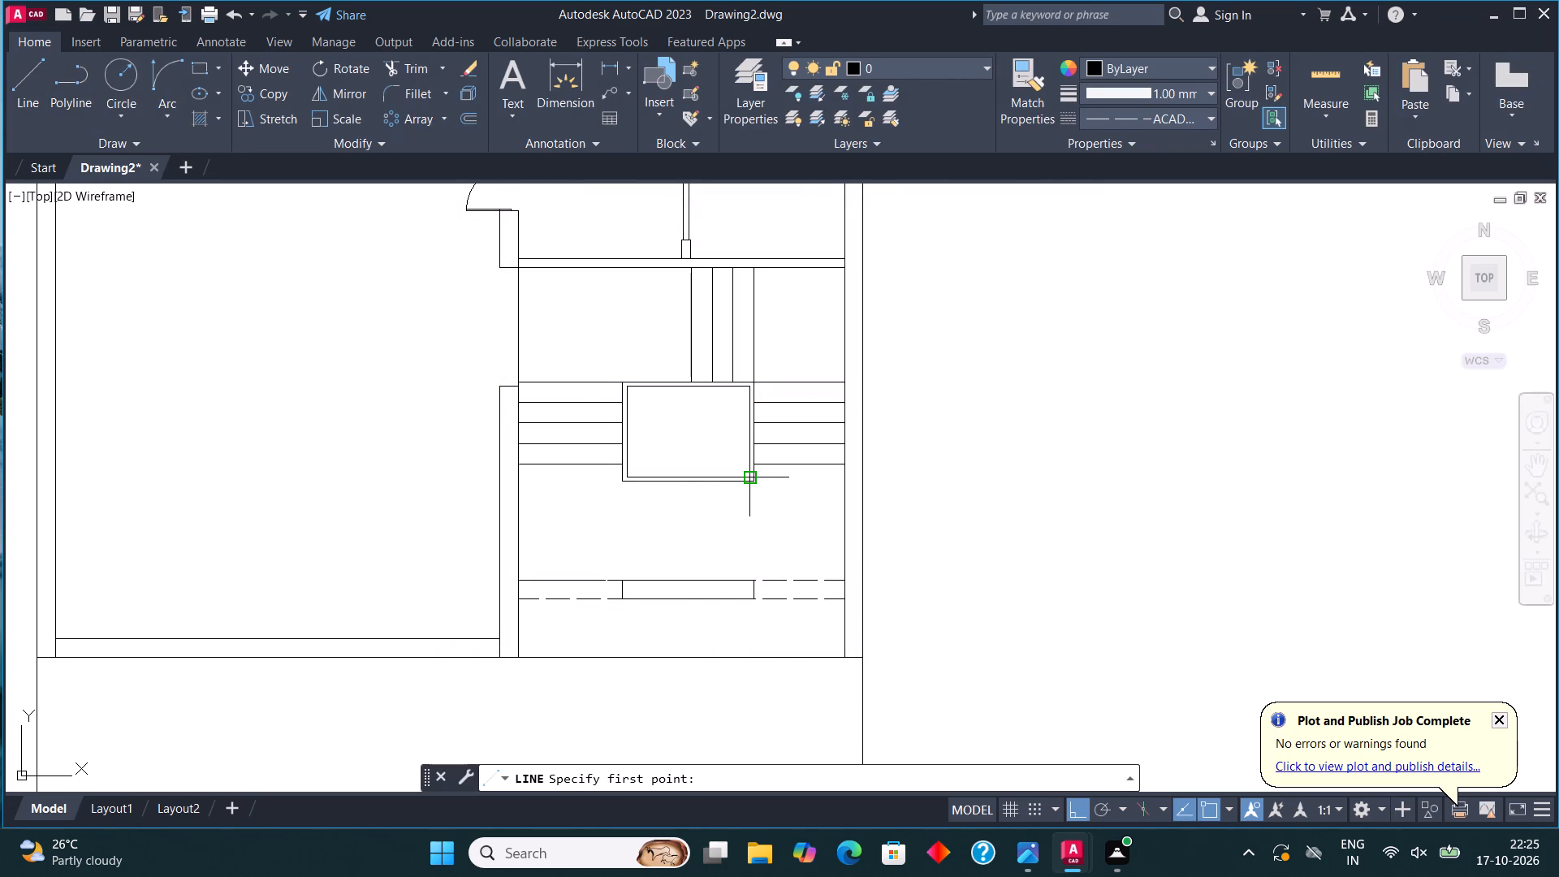
pyautogui.click(755, 486)
pyautogui.click(754, 585)
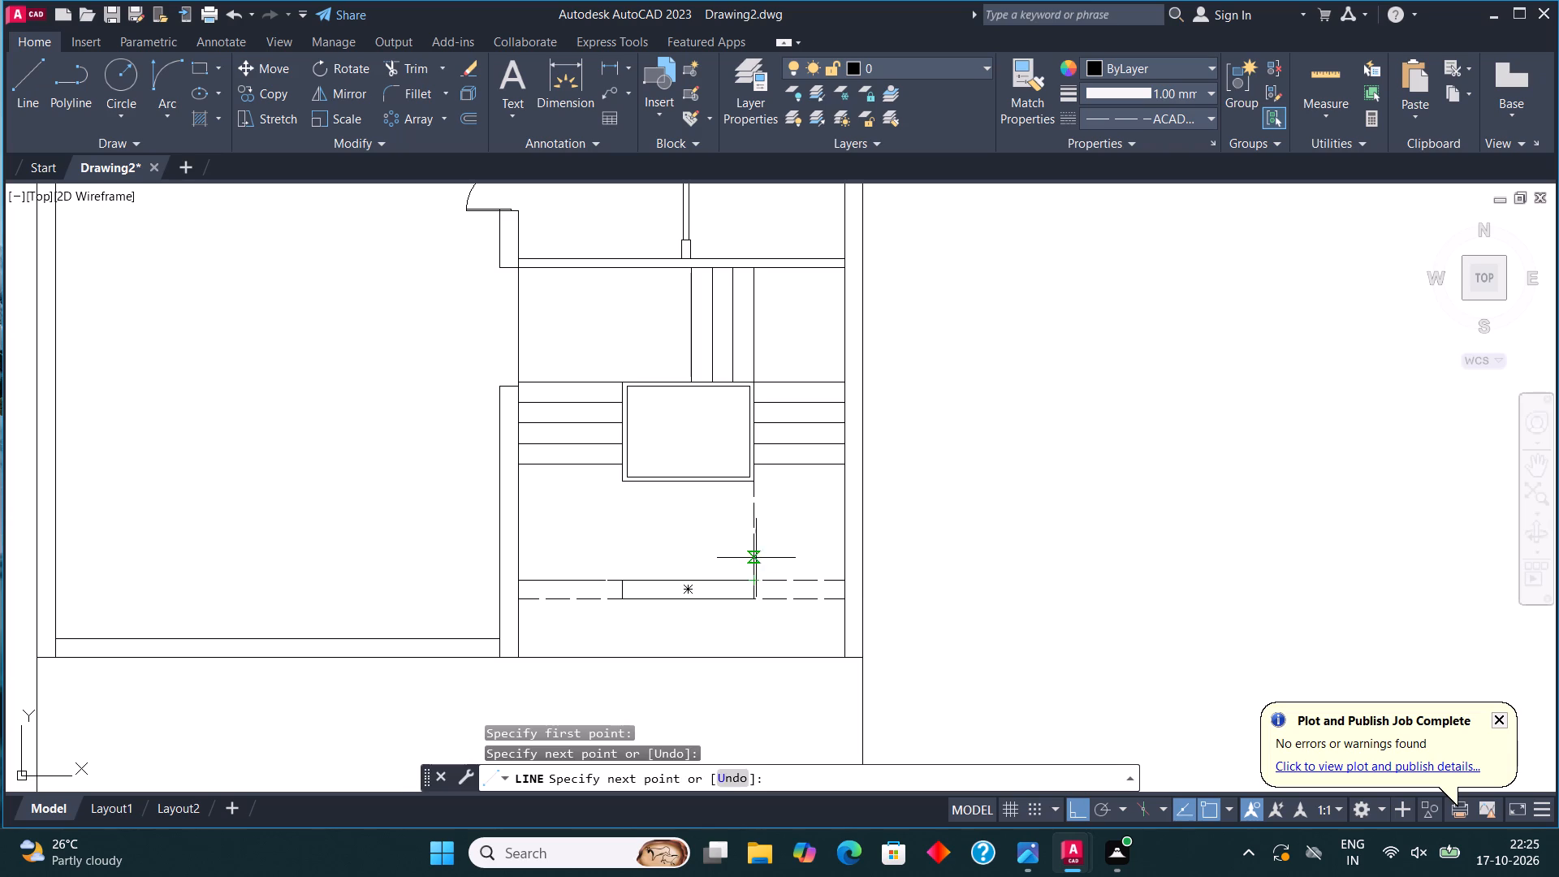
pyautogui.press('Escape')
# Offset the dashed vertical line below the box to the left repeatedly at 10" spacing, making six copies.
pyautogui.click(753, 532)
pyautogui.click(469, 120)
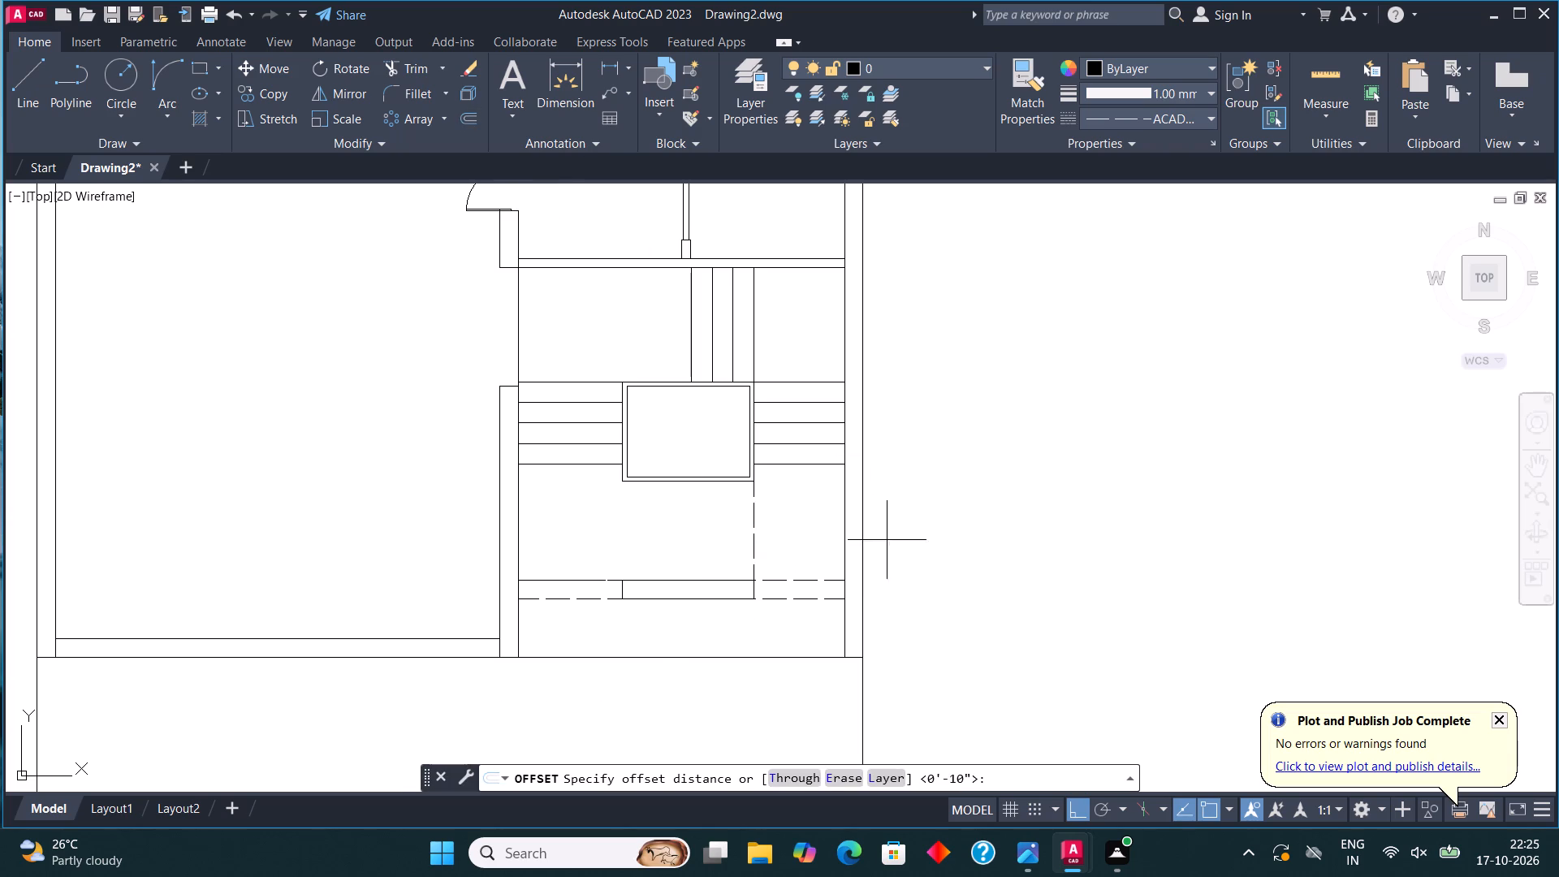
pyautogui.click(754, 532)
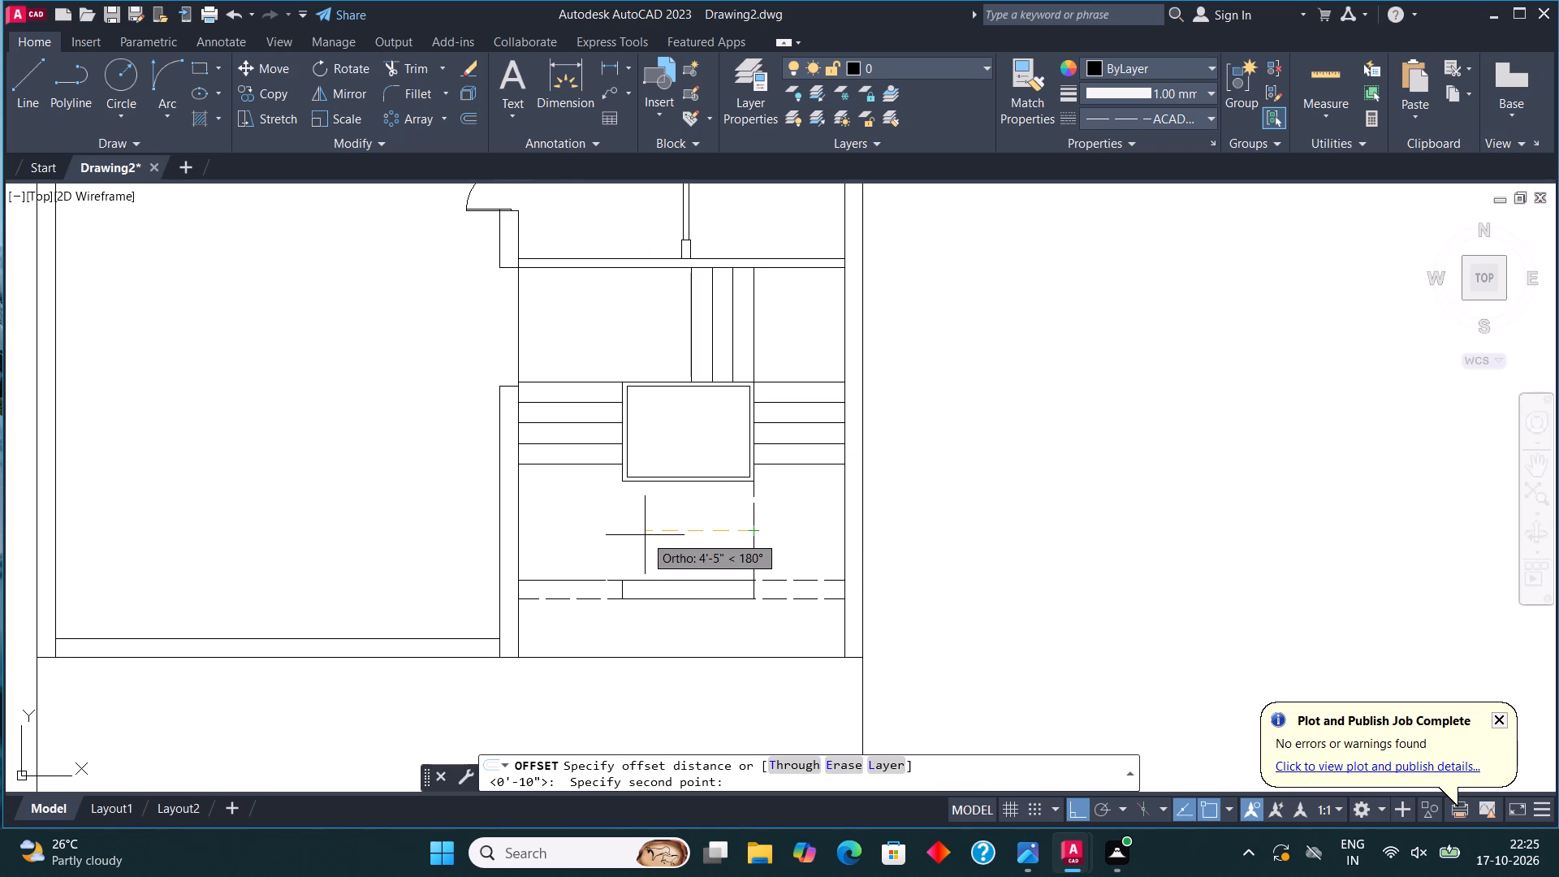
pyautogui.write('10"')
pyautogui.press('Return')
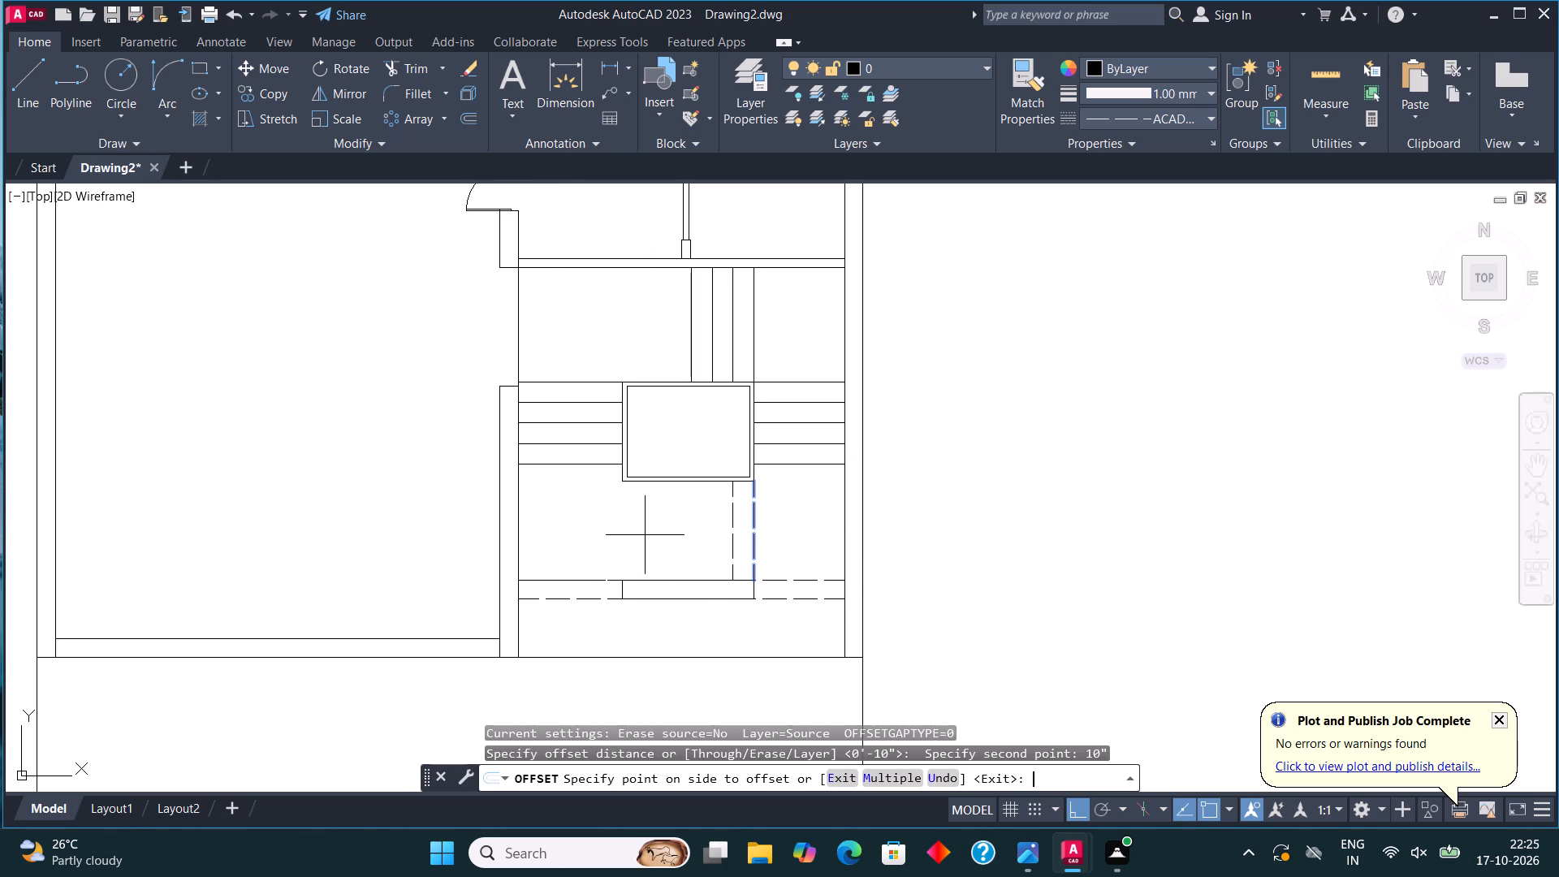
pyautogui.click(593, 522)
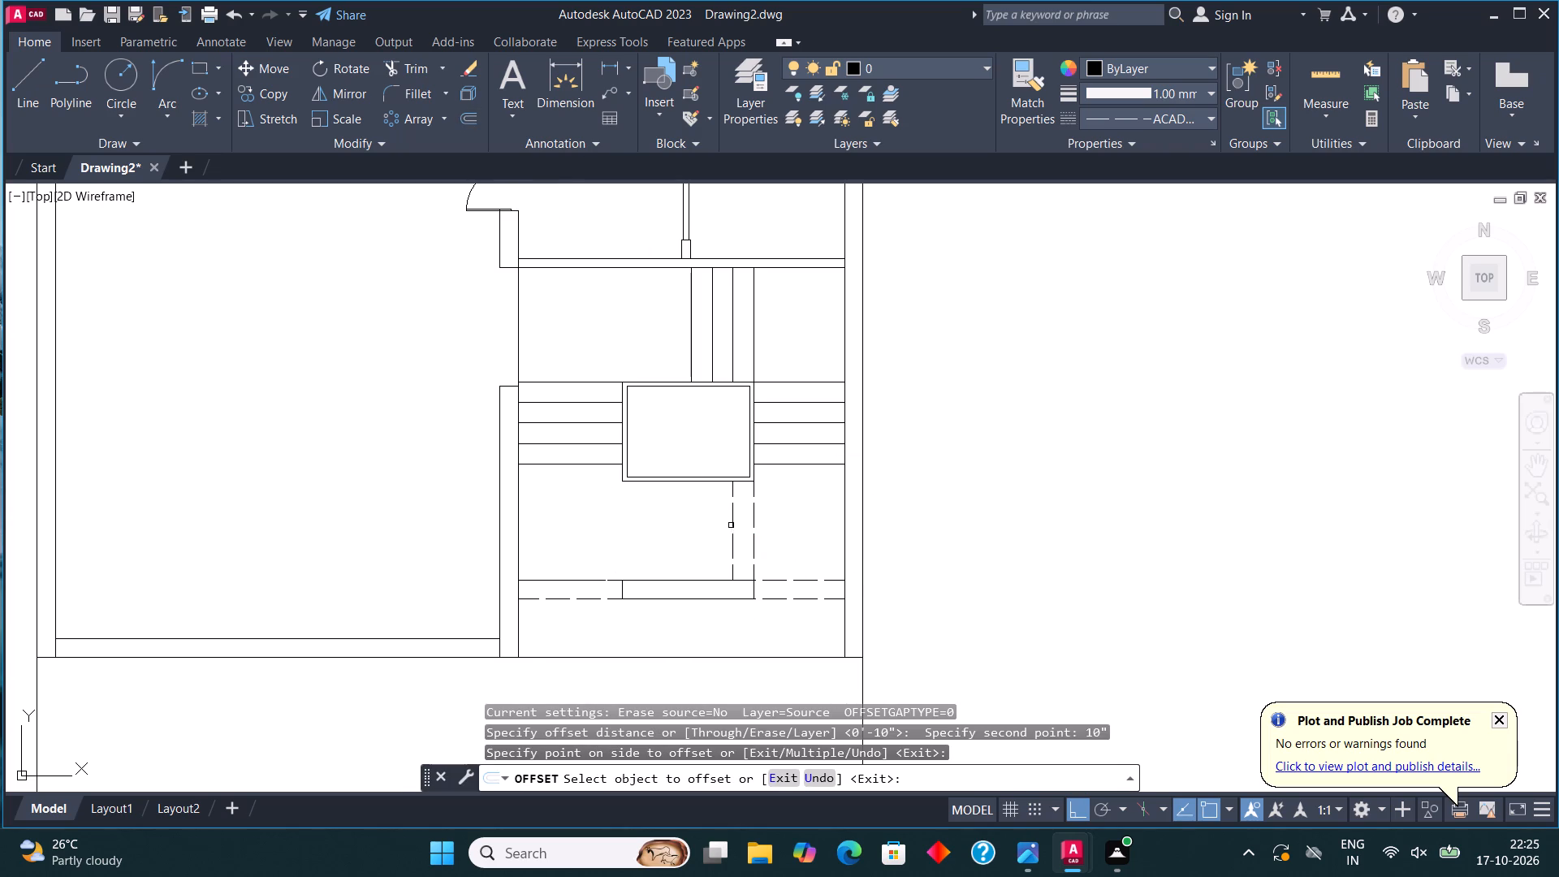
pyautogui.click(732, 527)
pyautogui.click(705, 526)
pyautogui.click(712, 547)
pyautogui.click(683, 544)
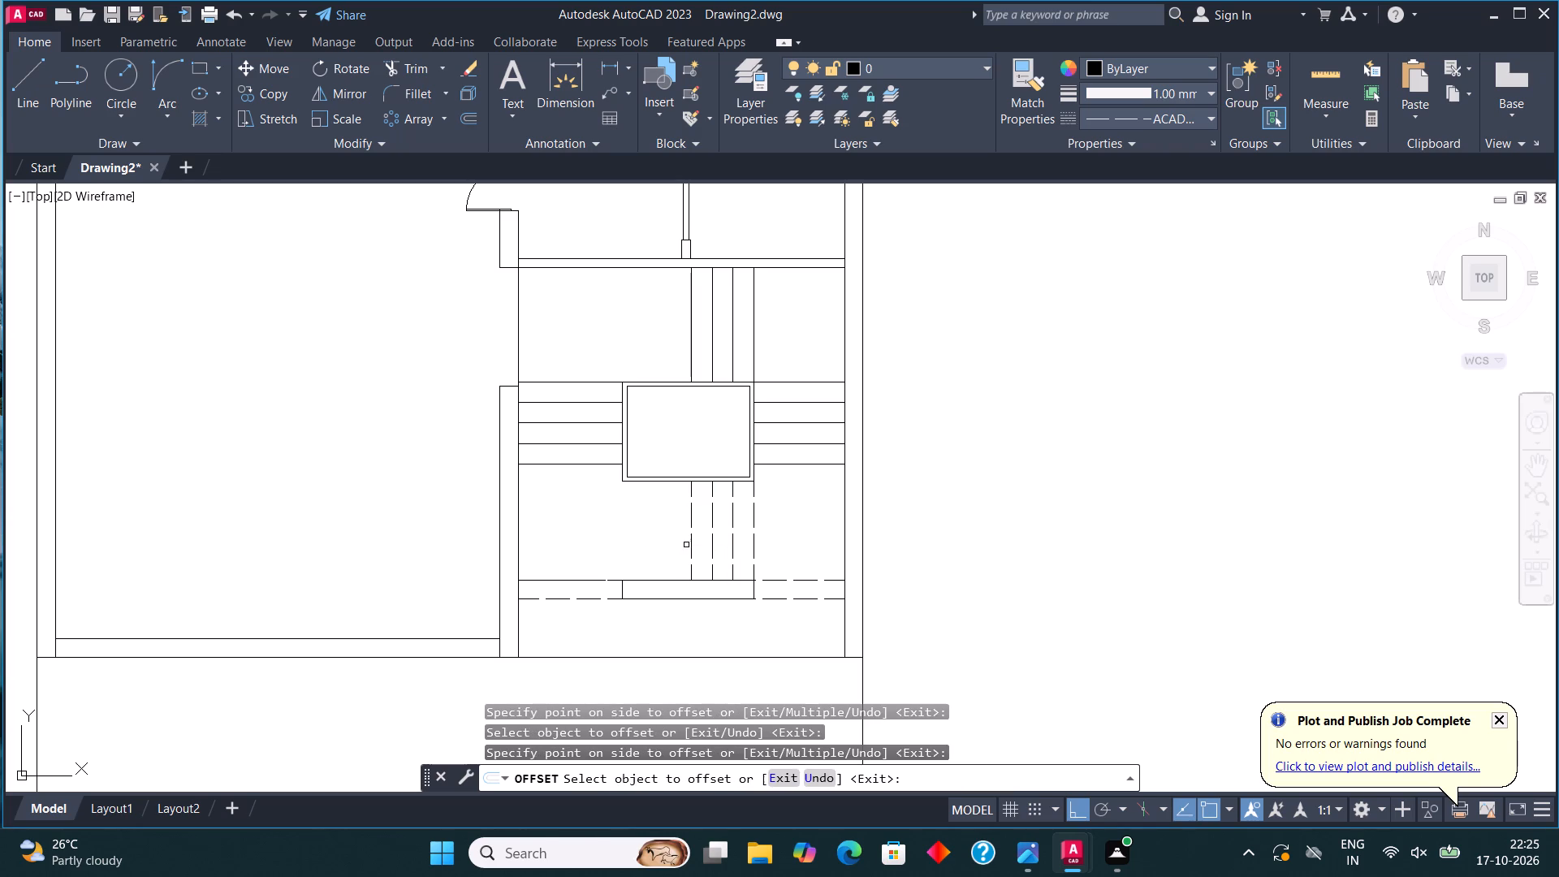
pyautogui.click(692, 548)
pyautogui.click(643, 546)
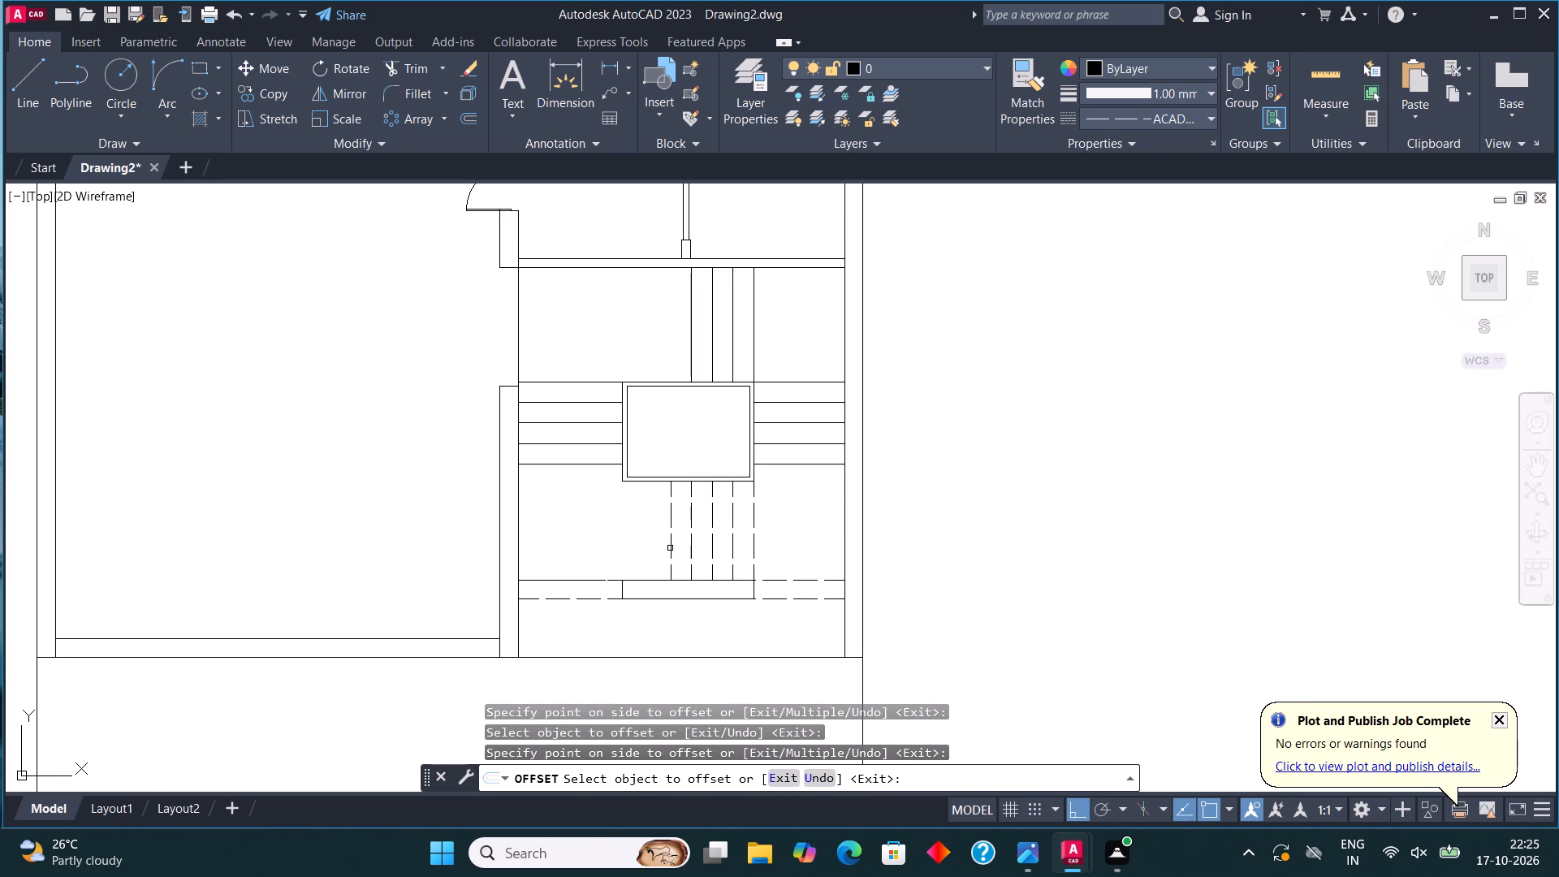
pyautogui.click(670, 548)
pyautogui.click(646, 534)
pyautogui.click(650, 544)
pyautogui.click(625, 533)
pyautogui.press('Escape')
# Draw dashed diagonals from the box's two lower outer corners to where the horizontal line below meets each side wall.
pyautogui.scroll(-1, 644, 556)
pyautogui.scroll(1, 649, 555)
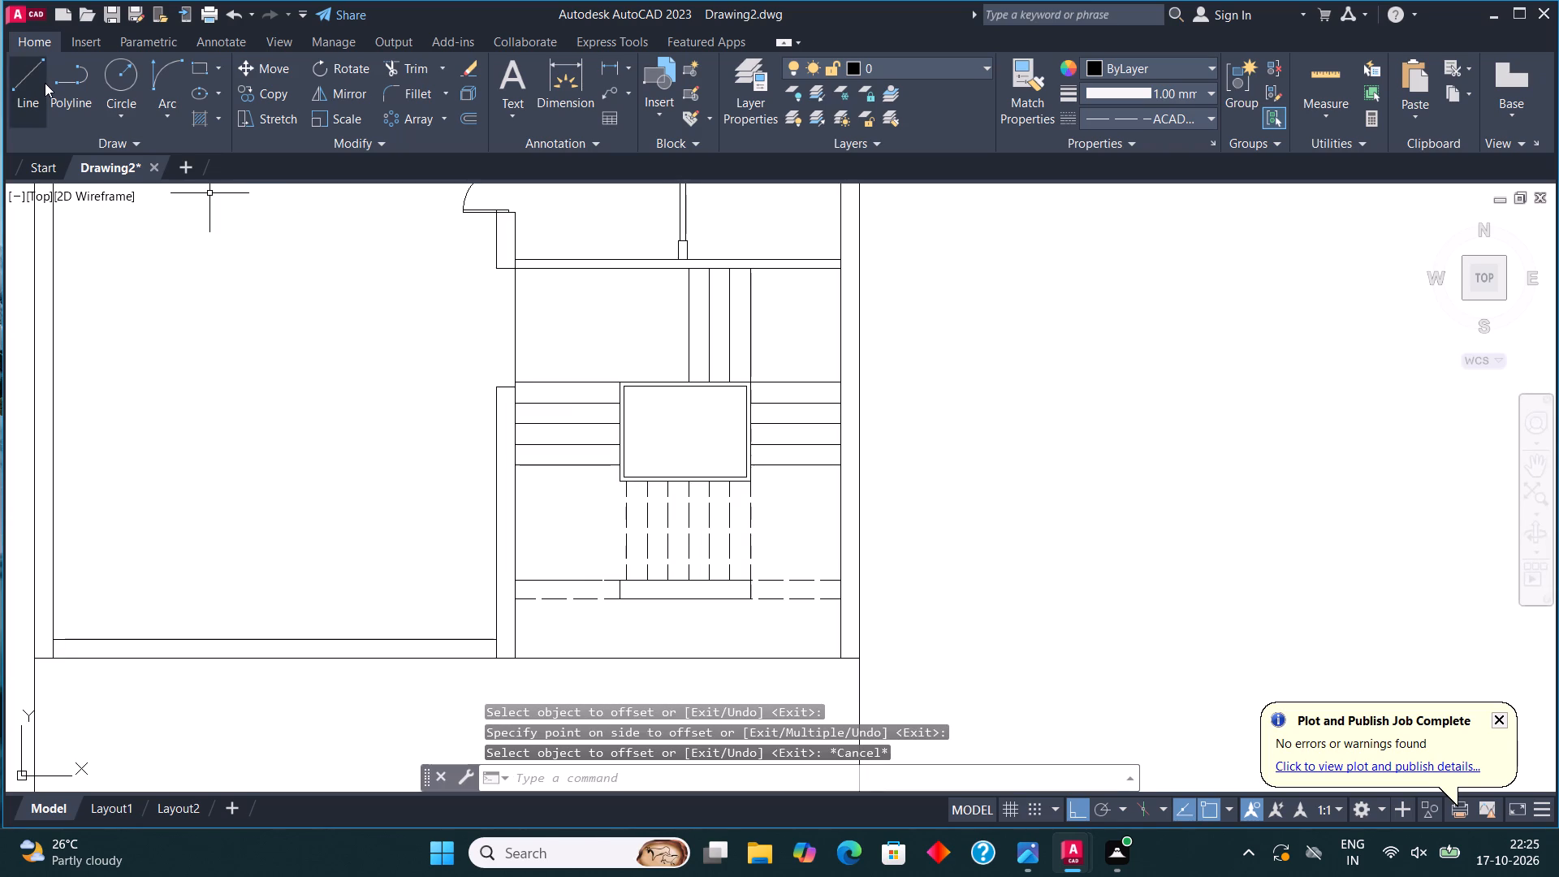
pyautogui.click(41, 82)
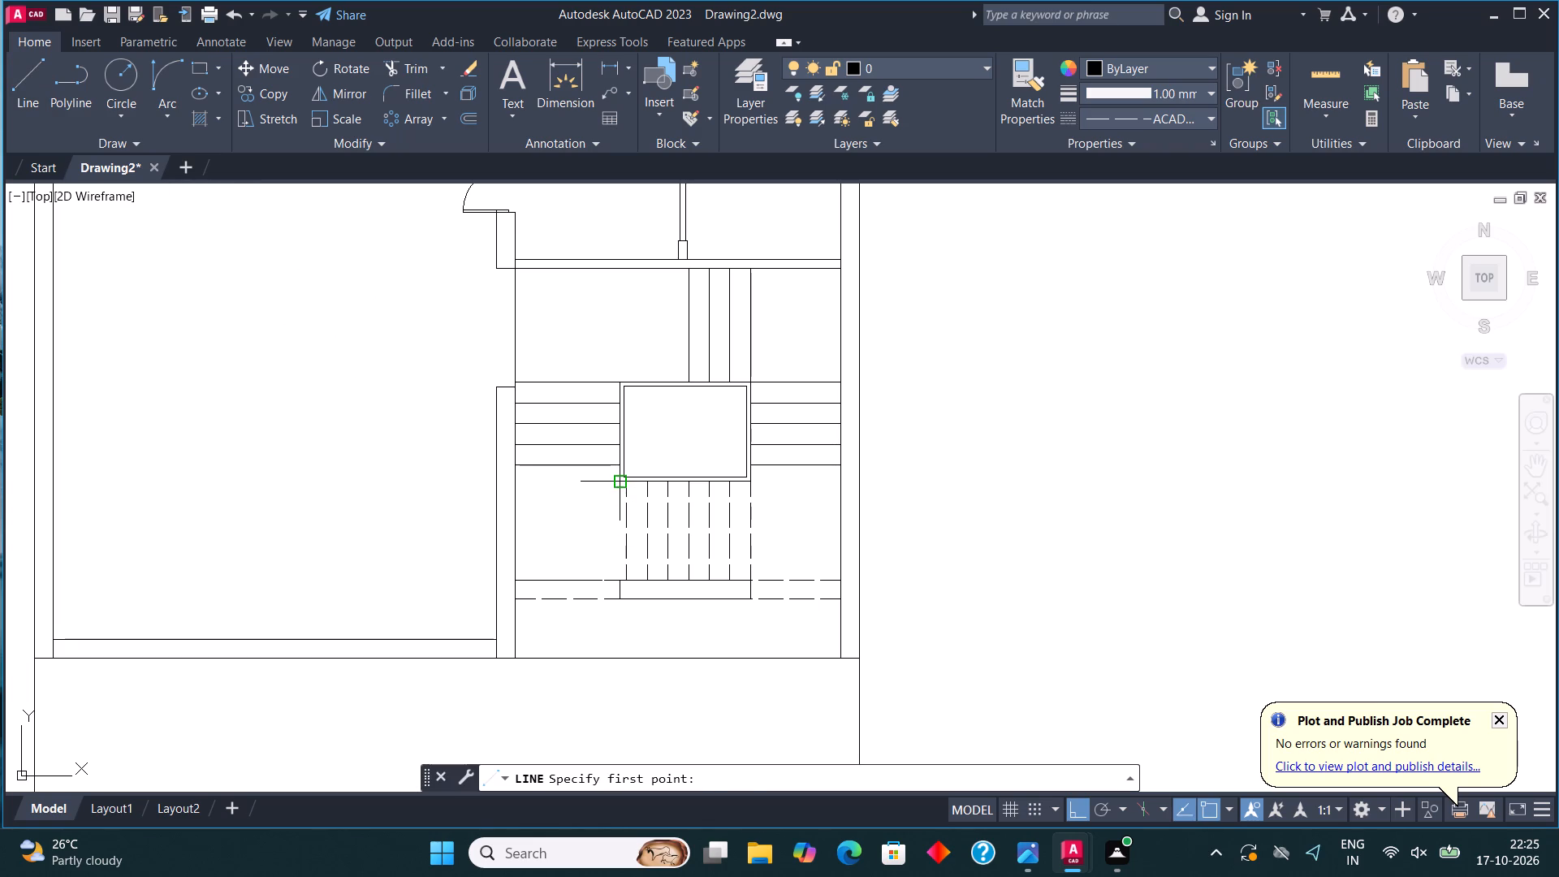
pyautogui.click(622, 483)
pyautogui.click(511, 580)
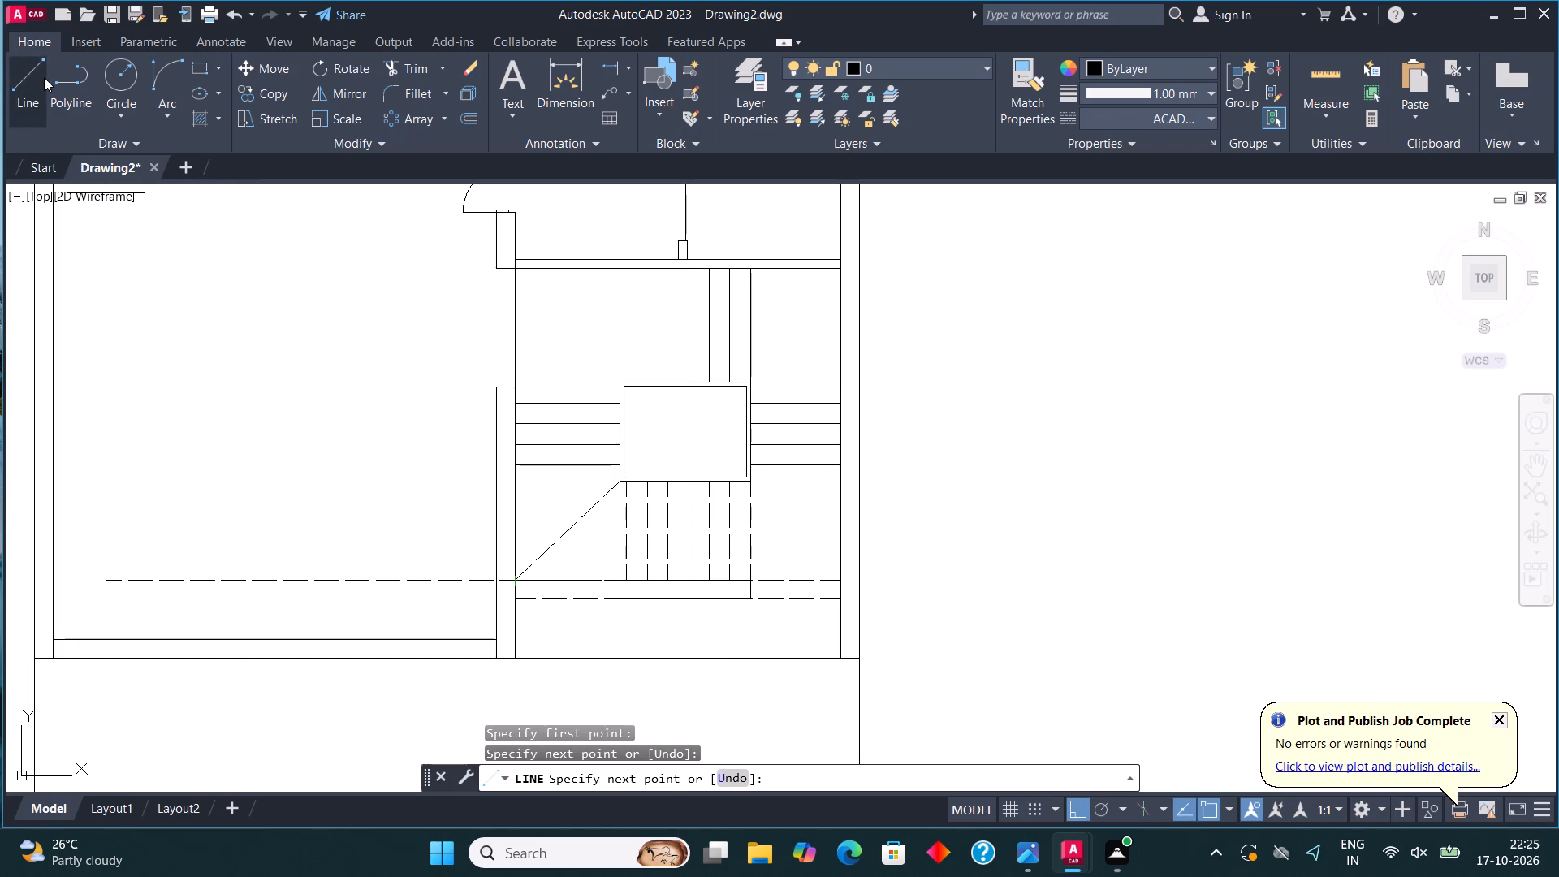
pyautogui.click(21, 62)
pyautogui.click(755, 482)
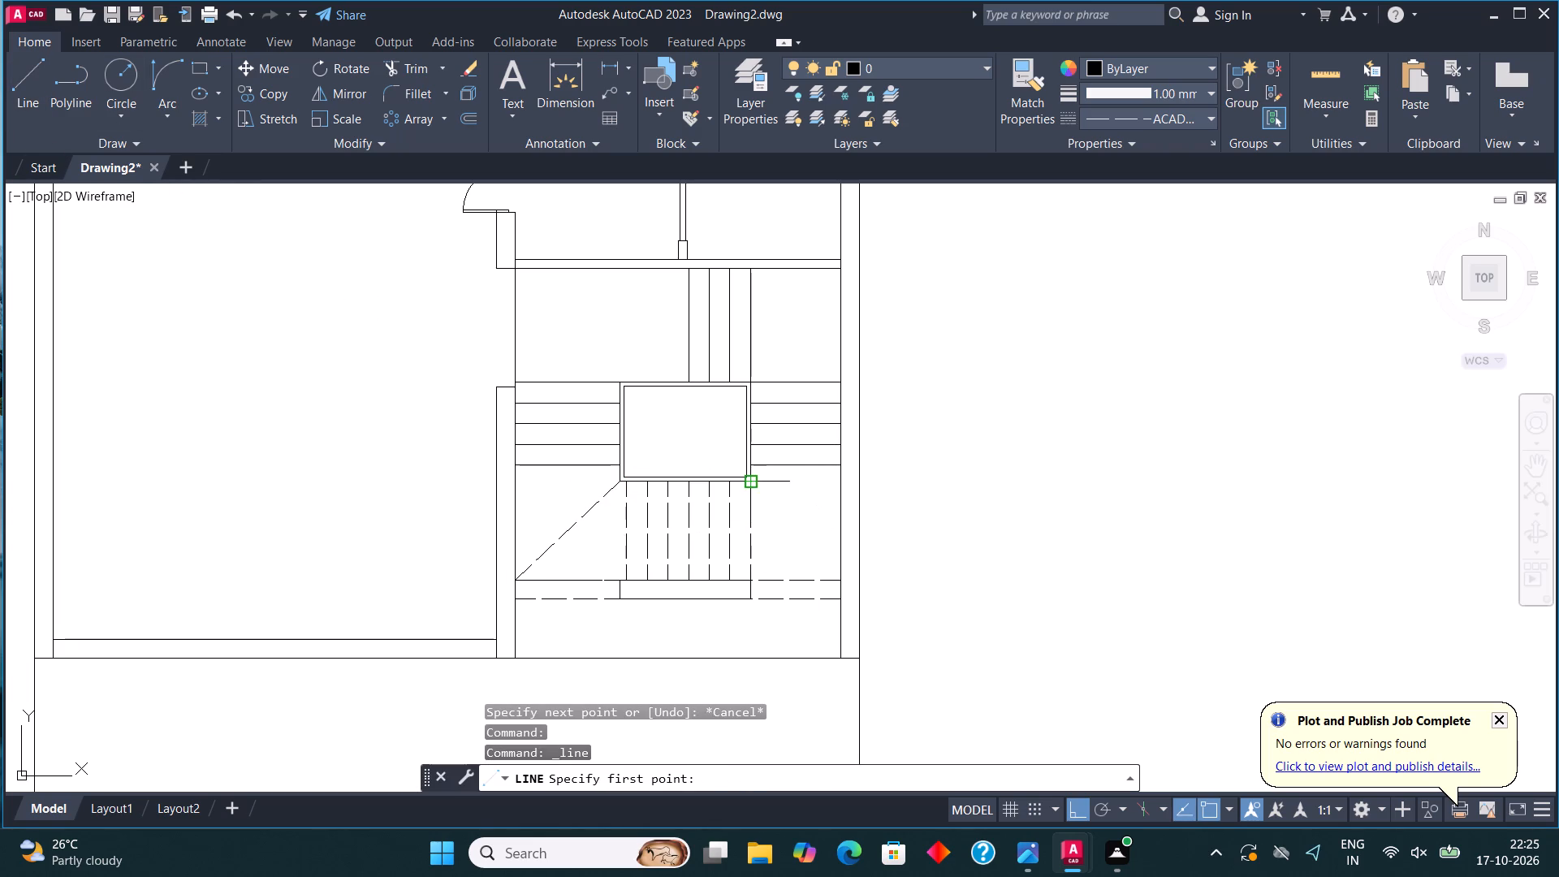
pyautogui.click(845, 586)
pyautogui.press('Escape')
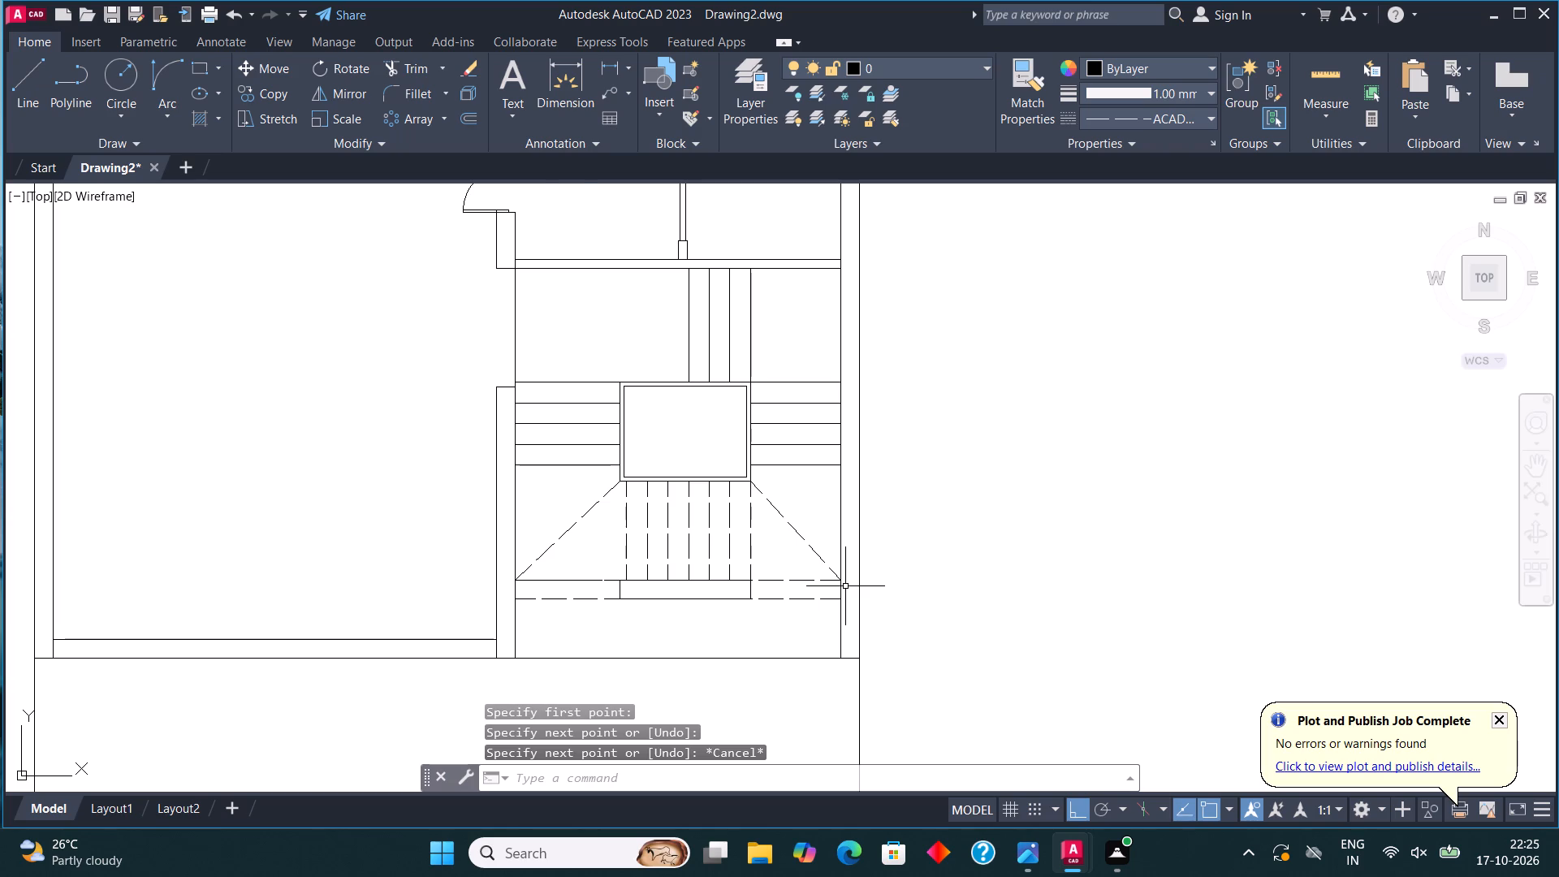
# Draw a dashed diagonal across the box from lower-left to upper-right, plus one from its upper-right corner to the area's upper-right wall corner.
pyautogui.click(21, 85)
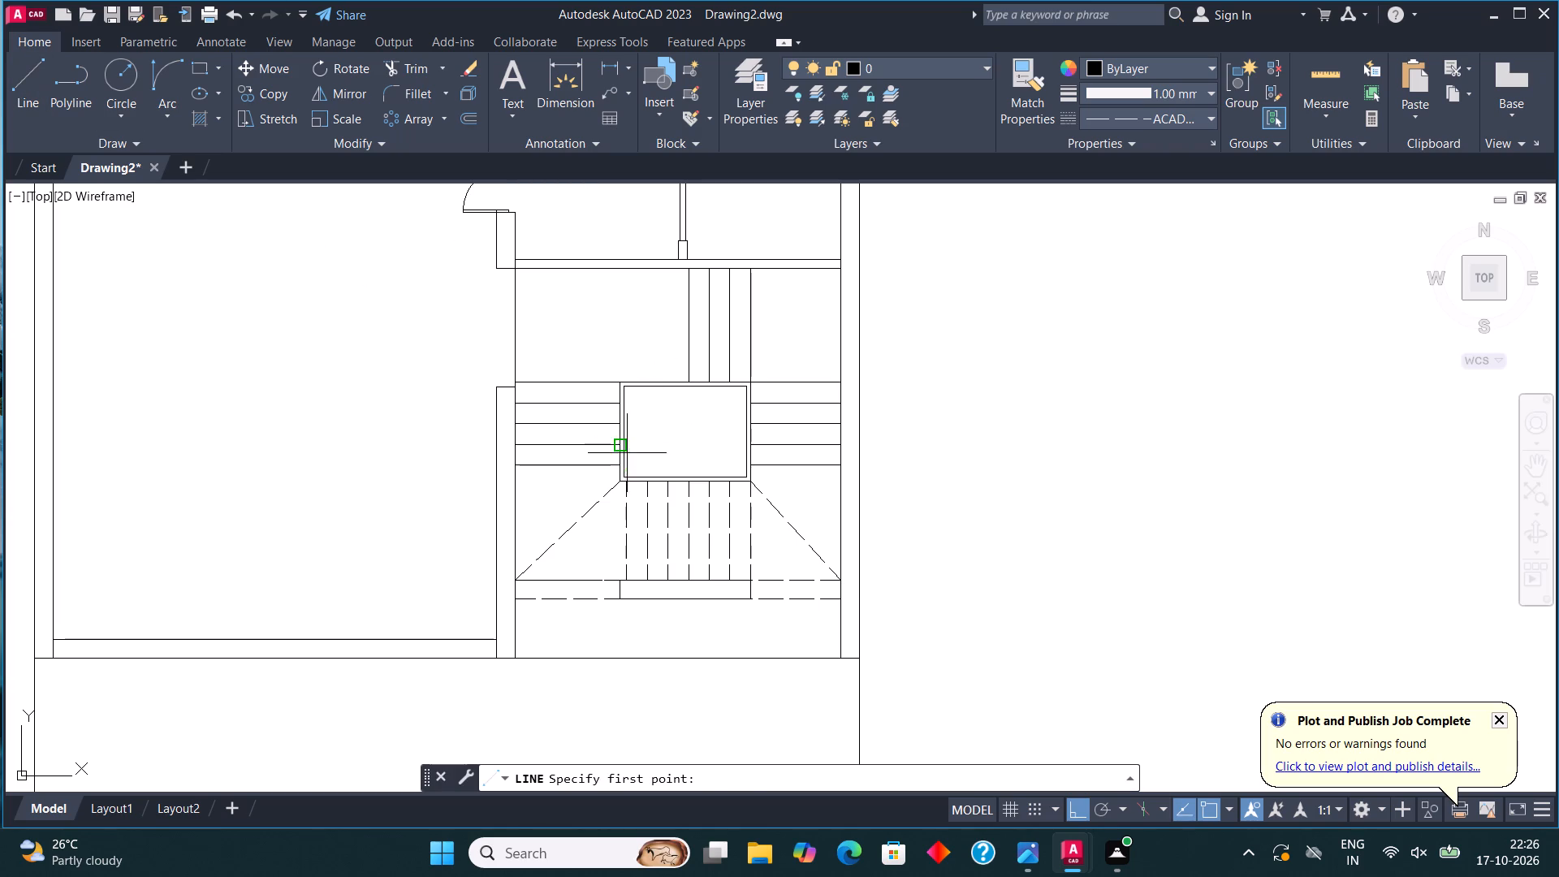
pyautogui.click(625, 478)
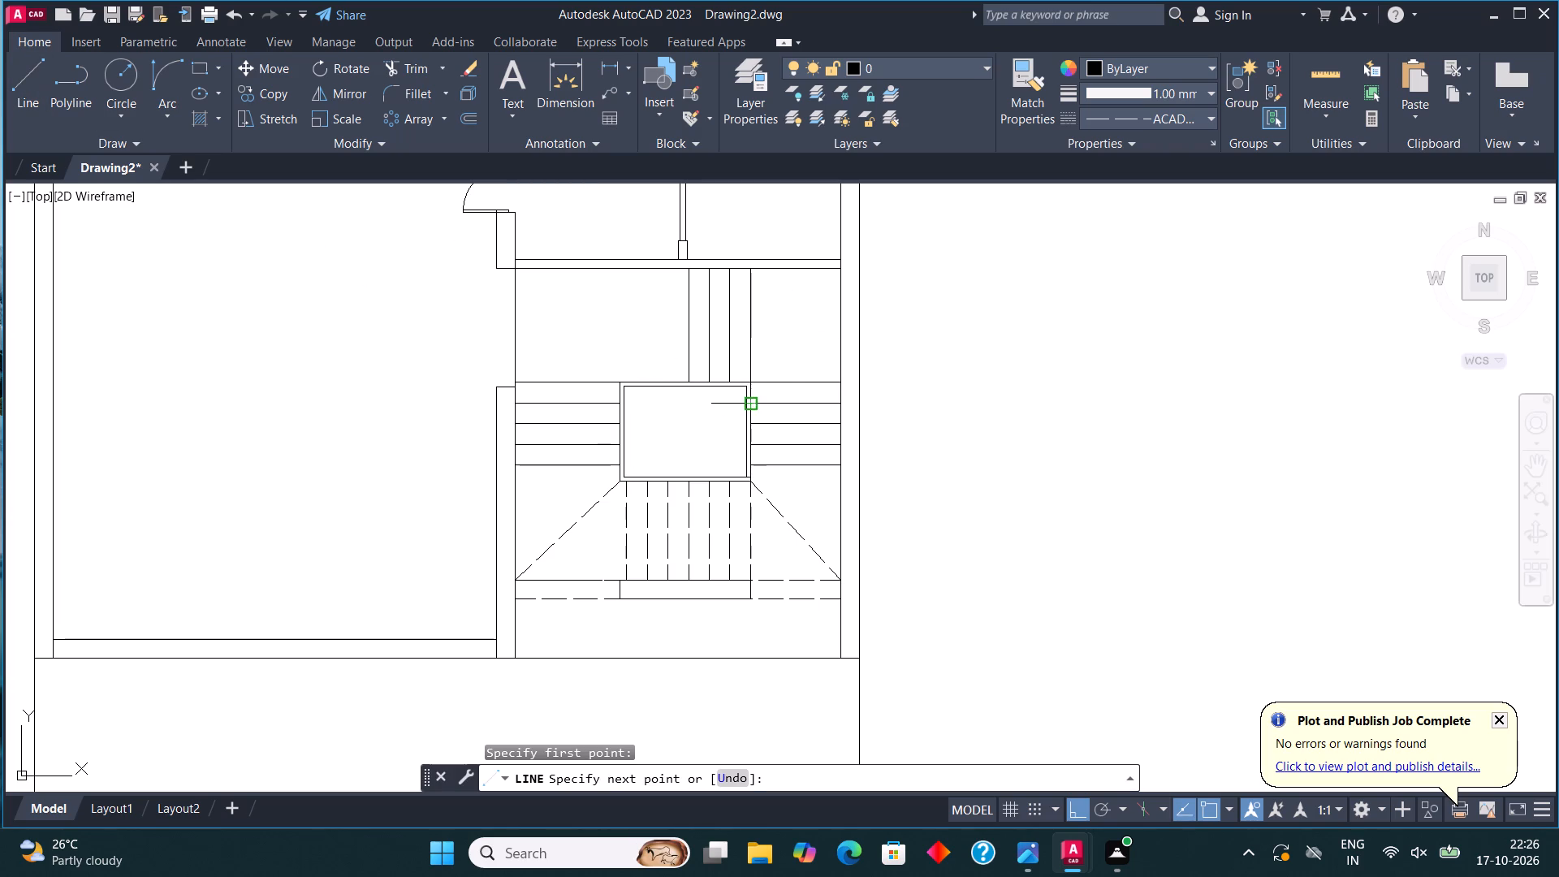
pyautogui.click(754, 385)
pyautogui.click(19, 69)
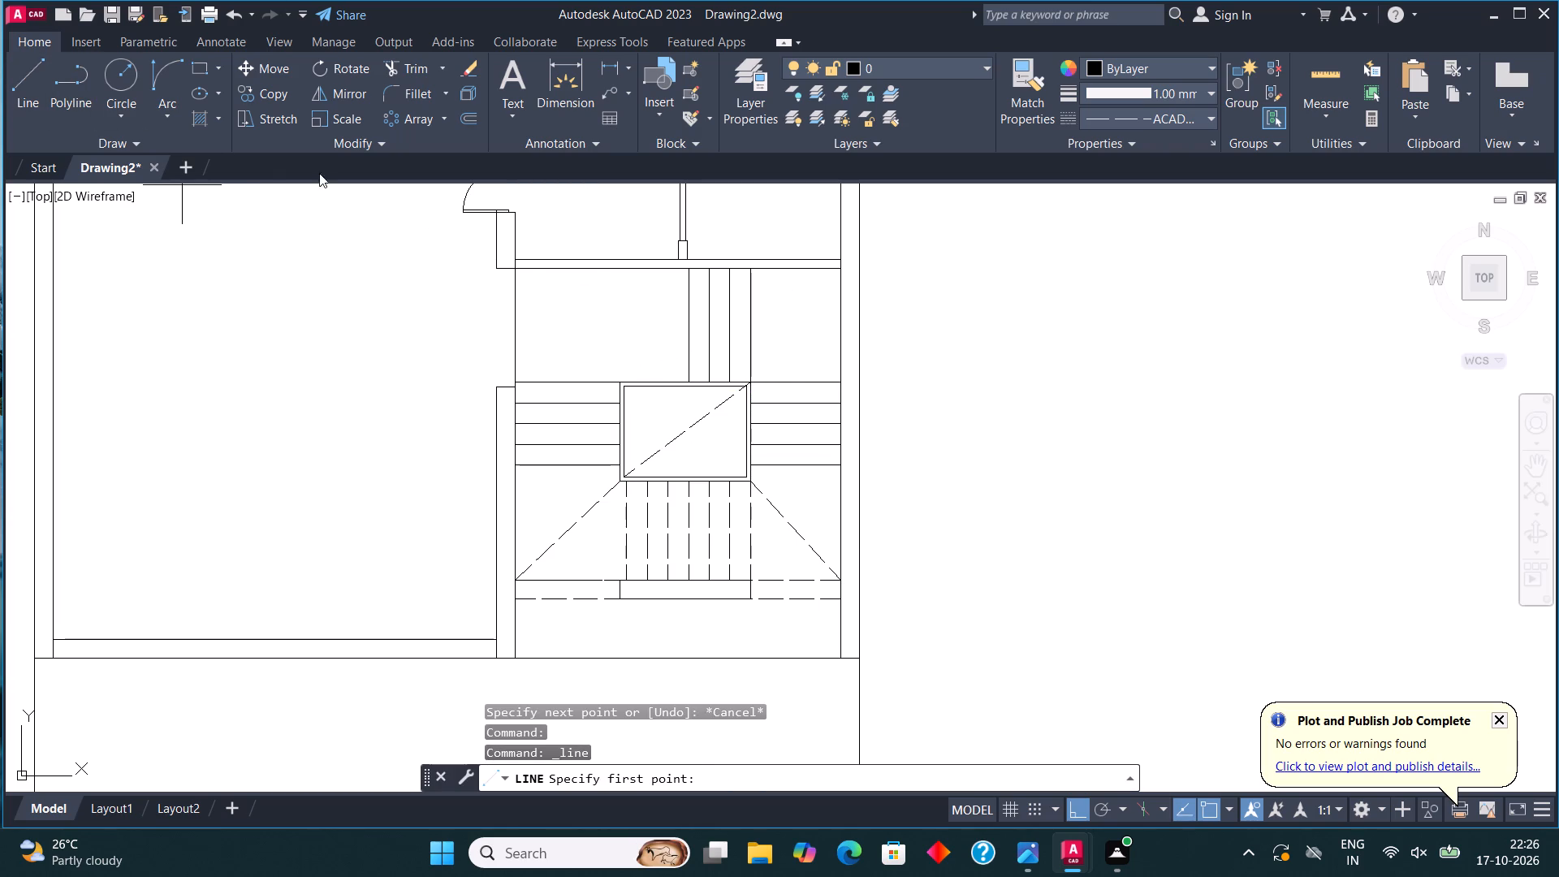
pyautogui.click(749, 378)
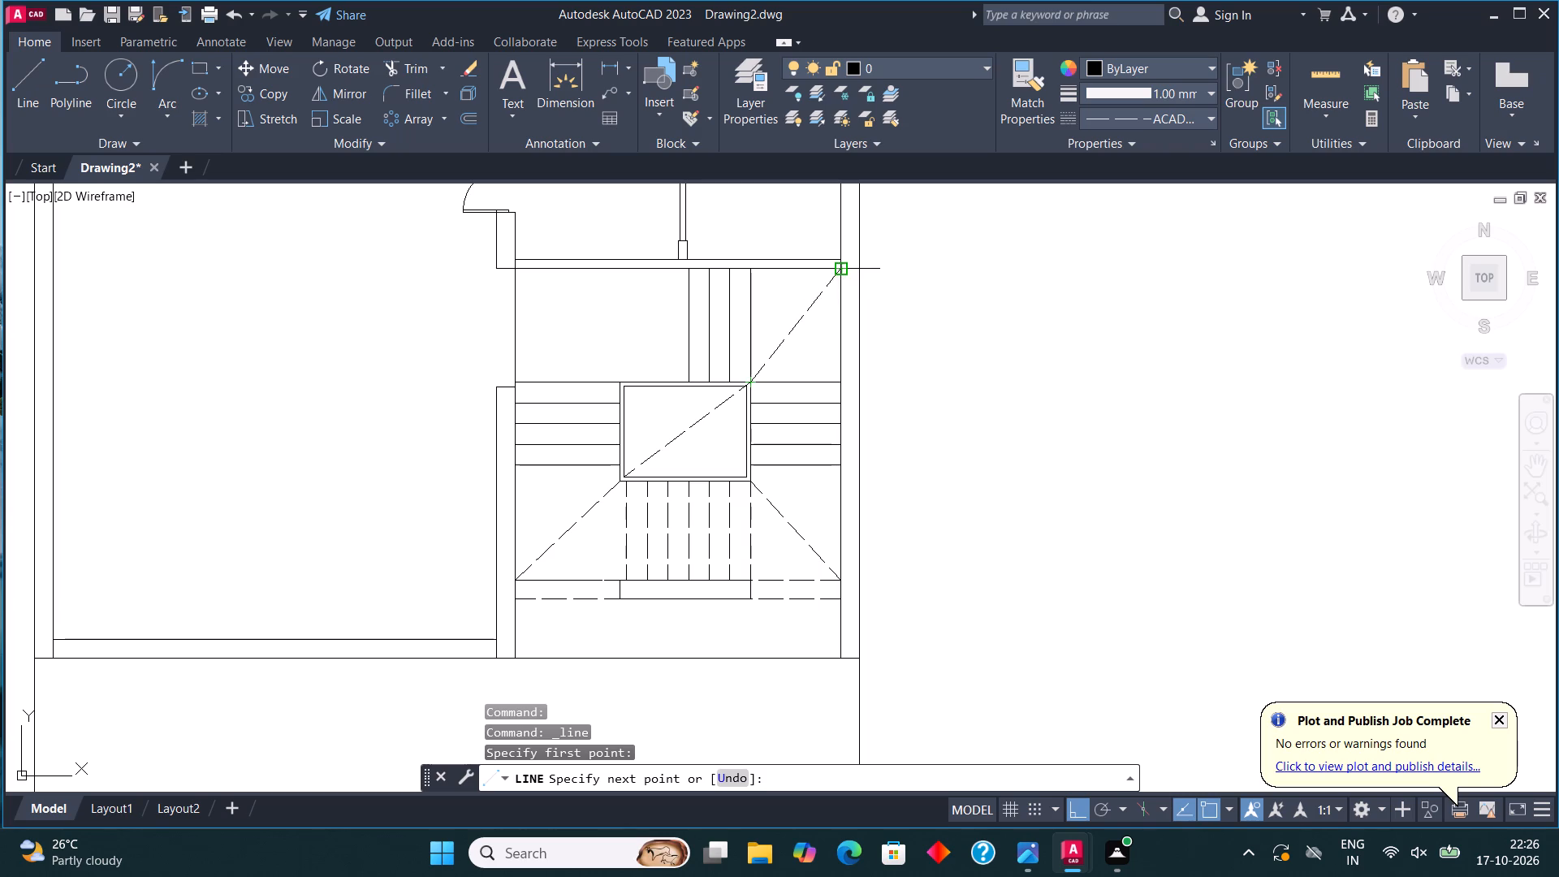
pyautogui.click(843, 274)
pyautogui.press('Escape')
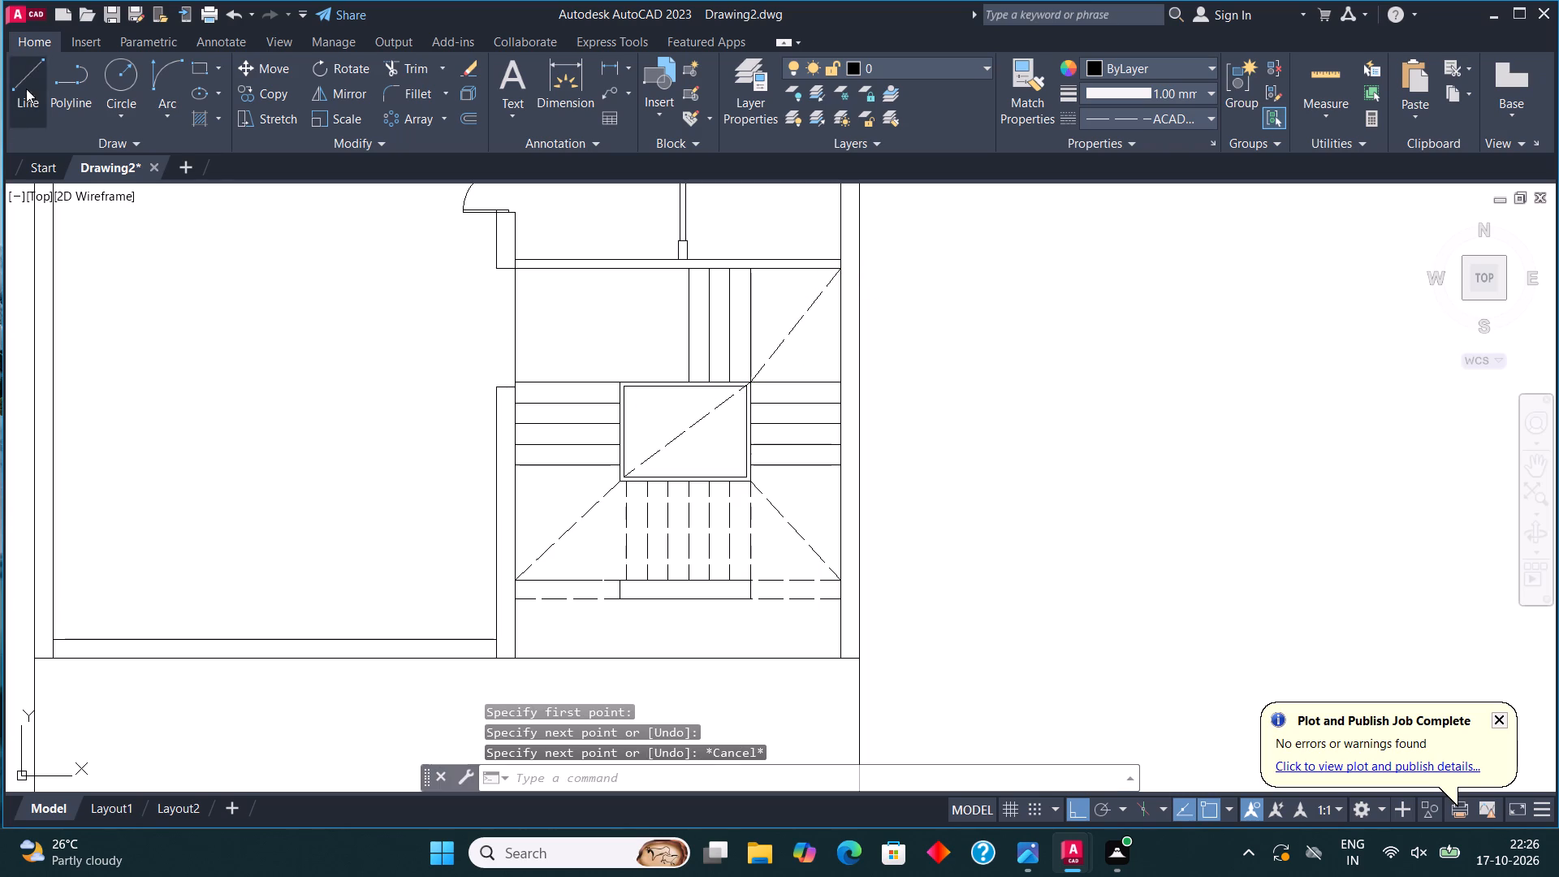
# Draw the opposite dashed diagonal across the box, from its upper-left corner to its lower-right corner.
pyautogui.click(22, 78)
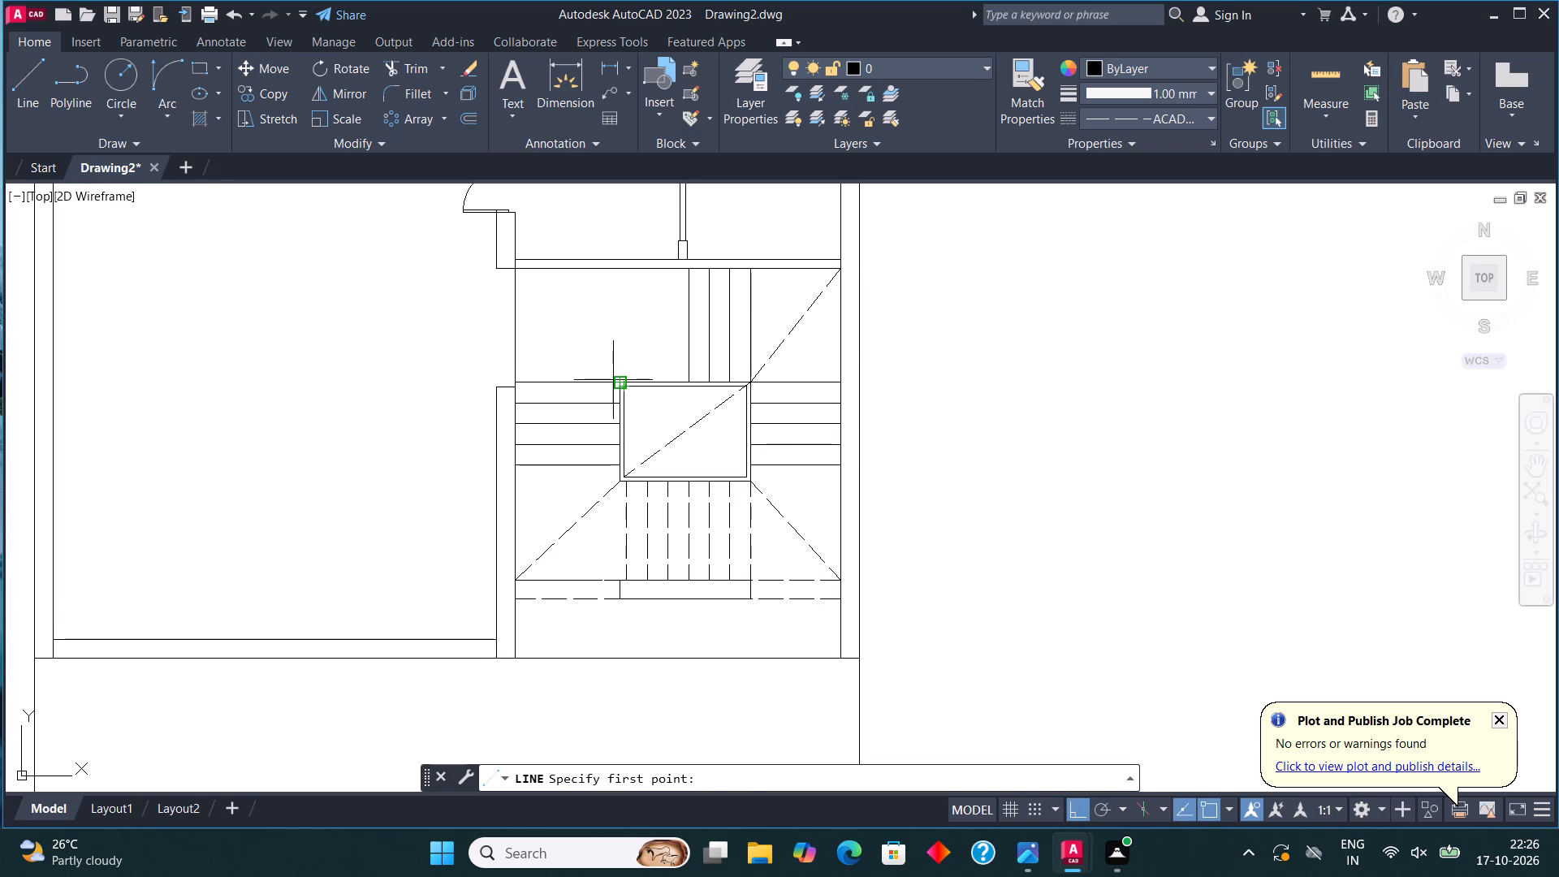
pyautogui.click(613, 380)
pyautogui.click(746, 479)
pyautogui.press('Escape')
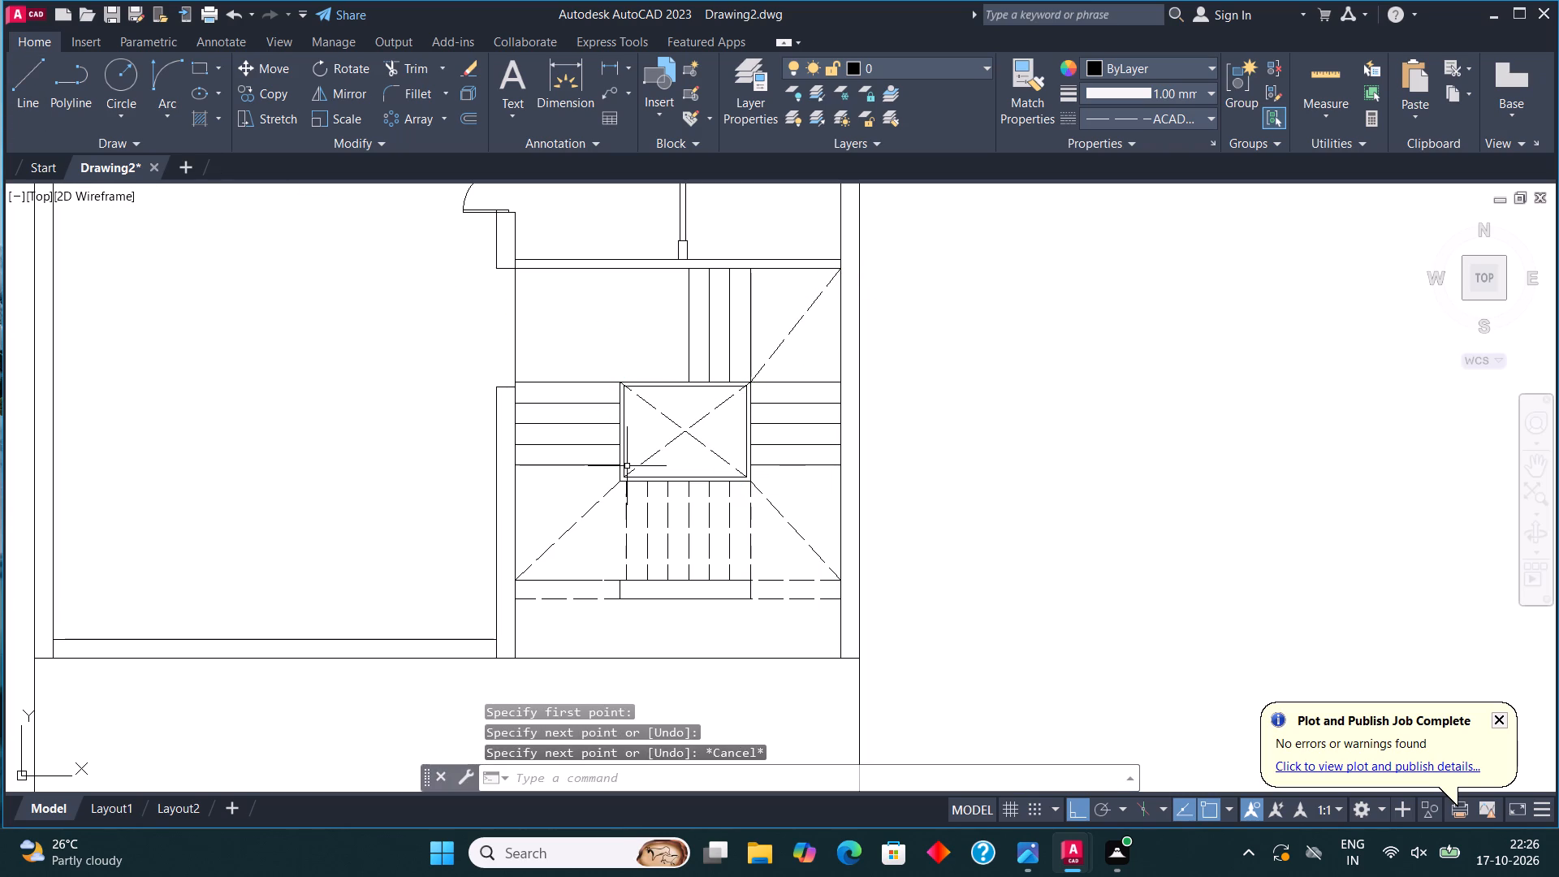
# Make ByLayer the current linetype.
pyautogui.moveTo(624, 450); pyautogui.dragTo(655, 555, button='middle')
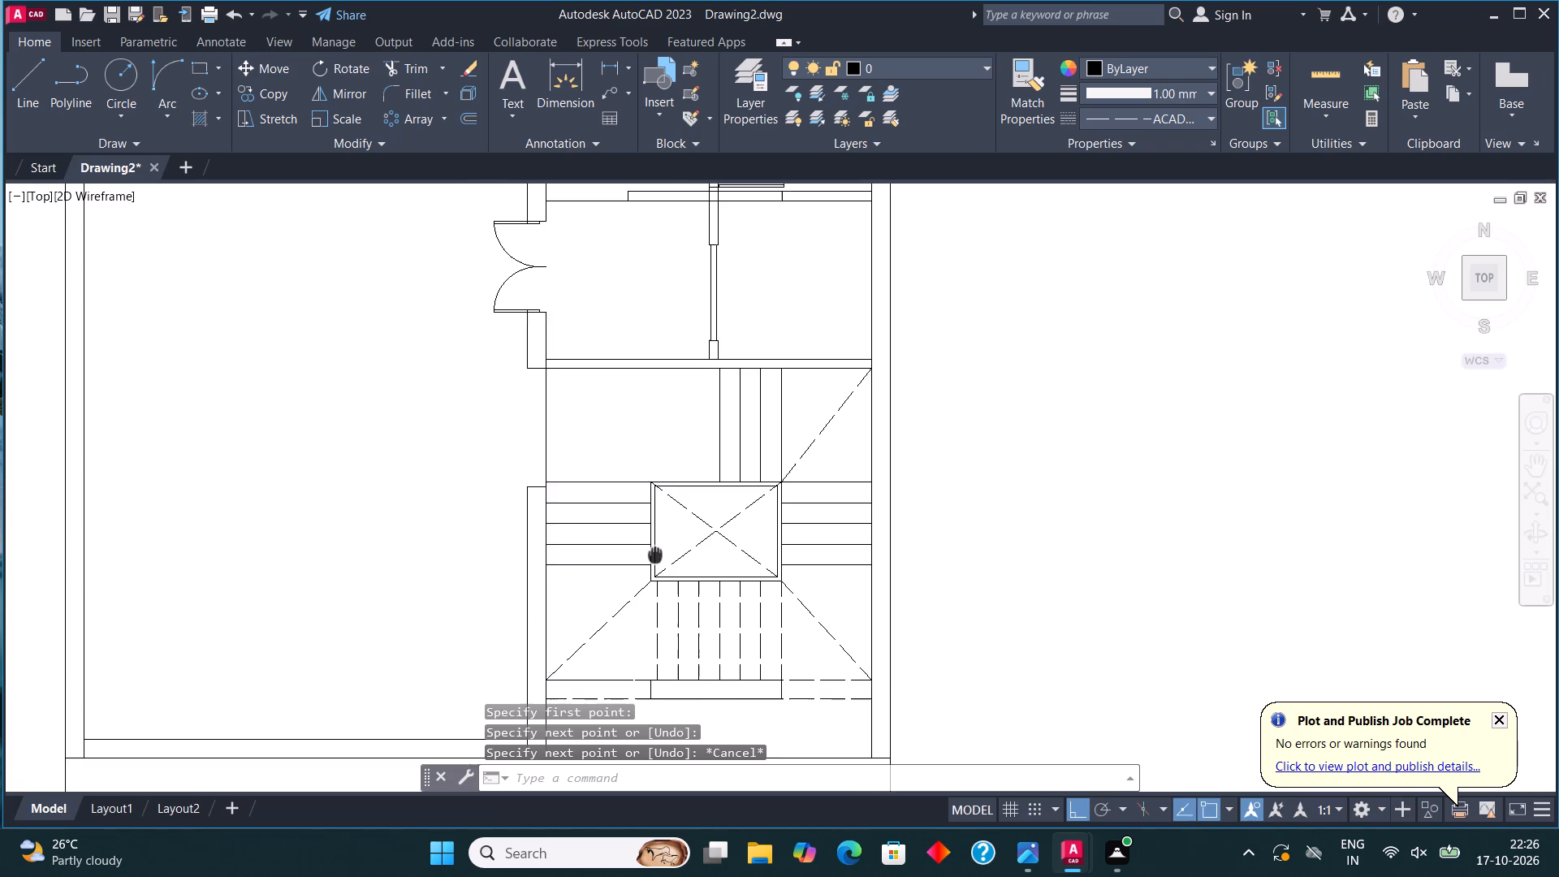
pyautogui.moveTo(655, 555); pyautogui.dragTo(655, 557, button='middle')
pyautogui.write('li')
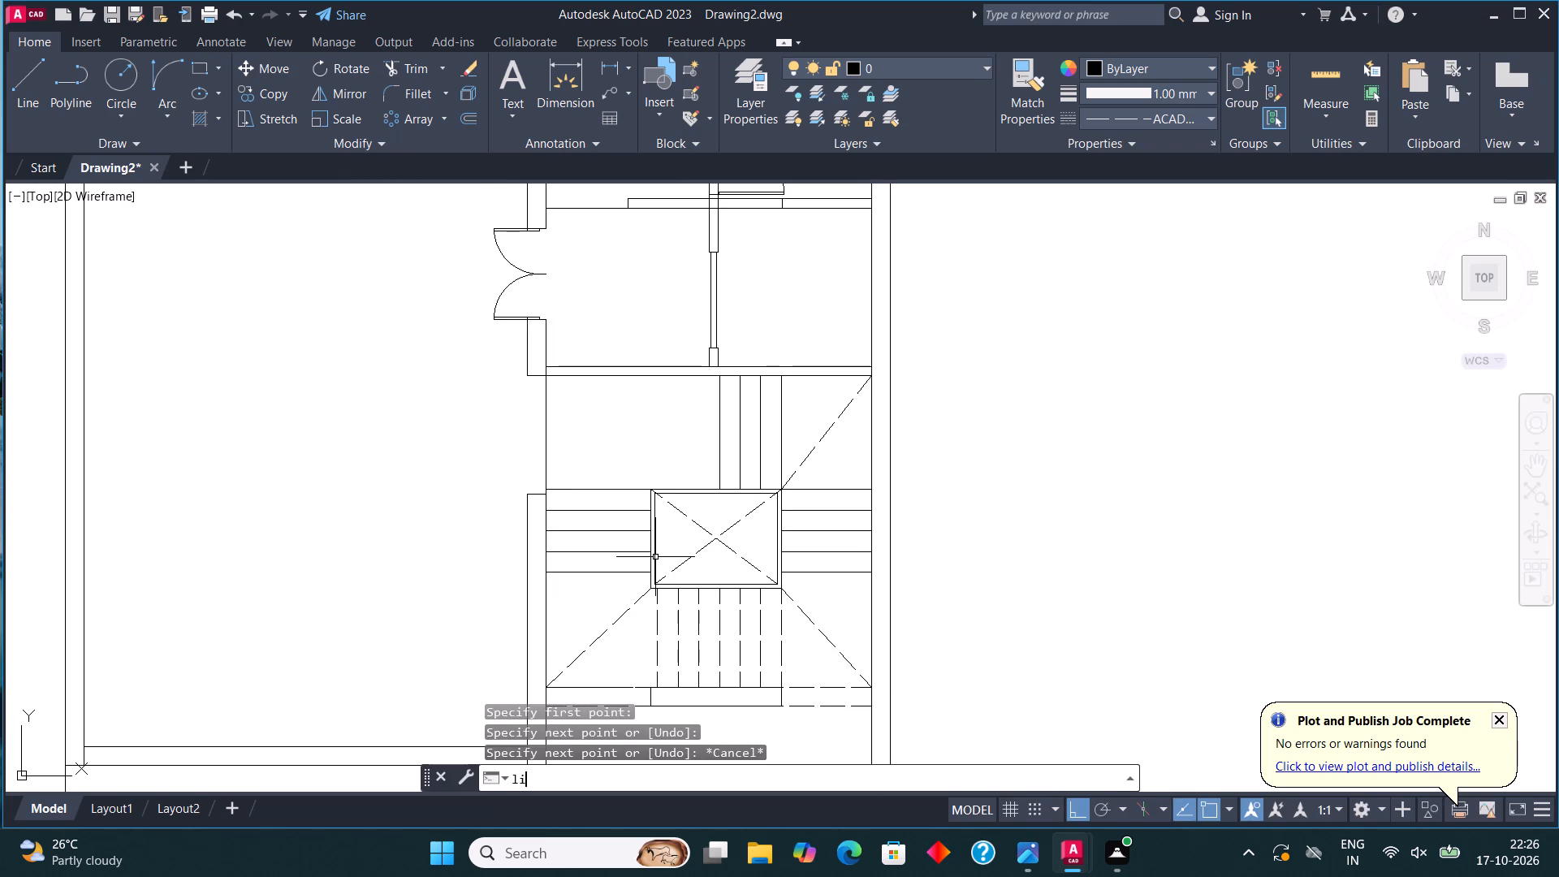
pyautogui.click(585, 598)
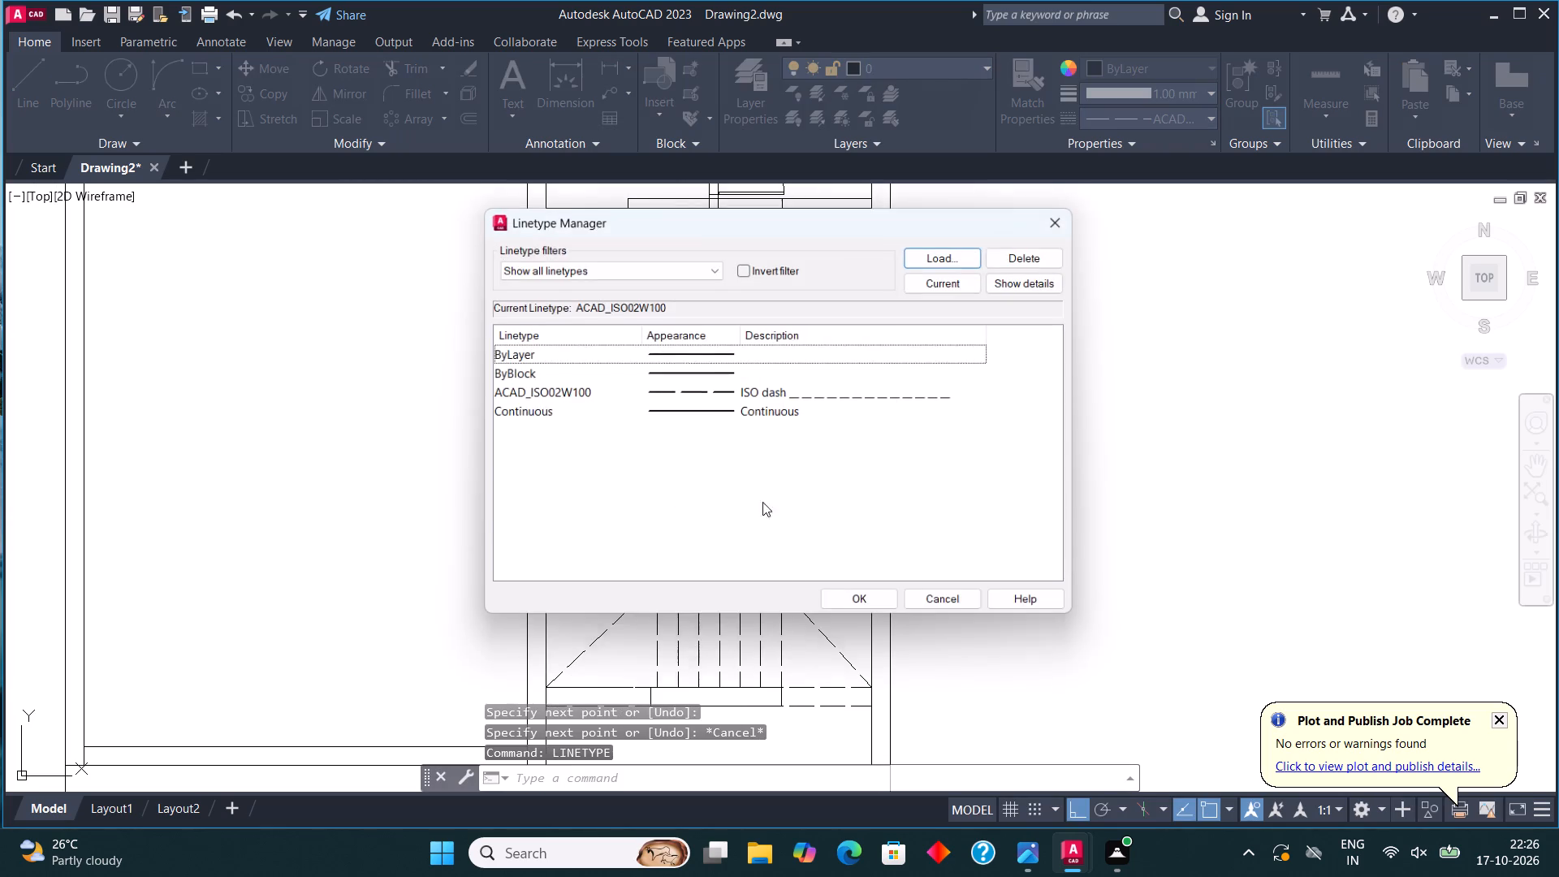
pyautogui.click(732, 362)
pyautogui.click(953, 292)
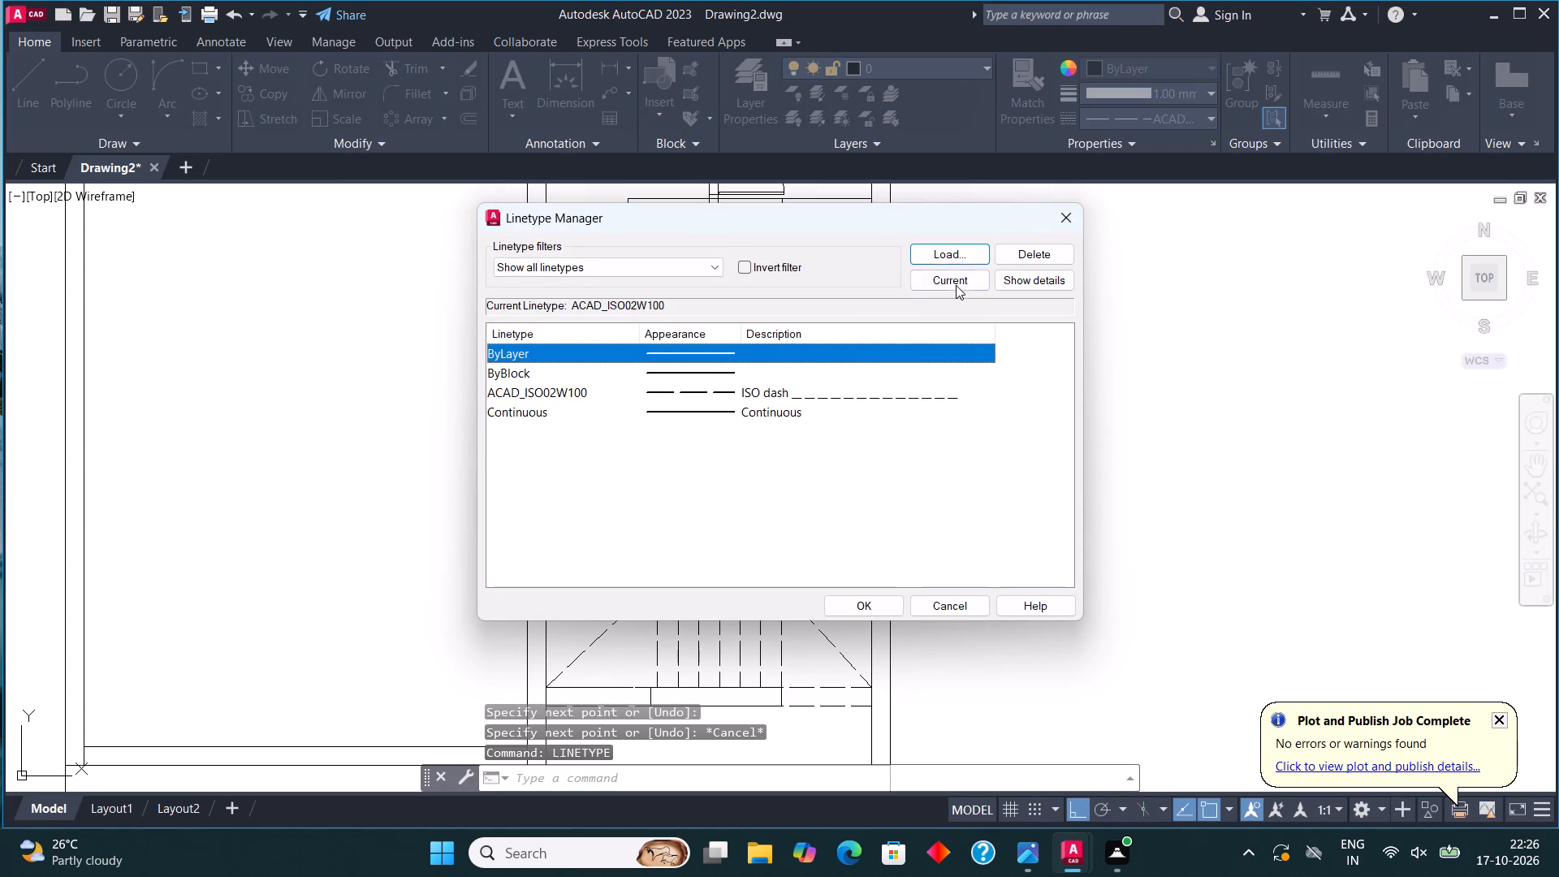
pyautogui.click(958, 276)
pyautogui.click(859, 609)
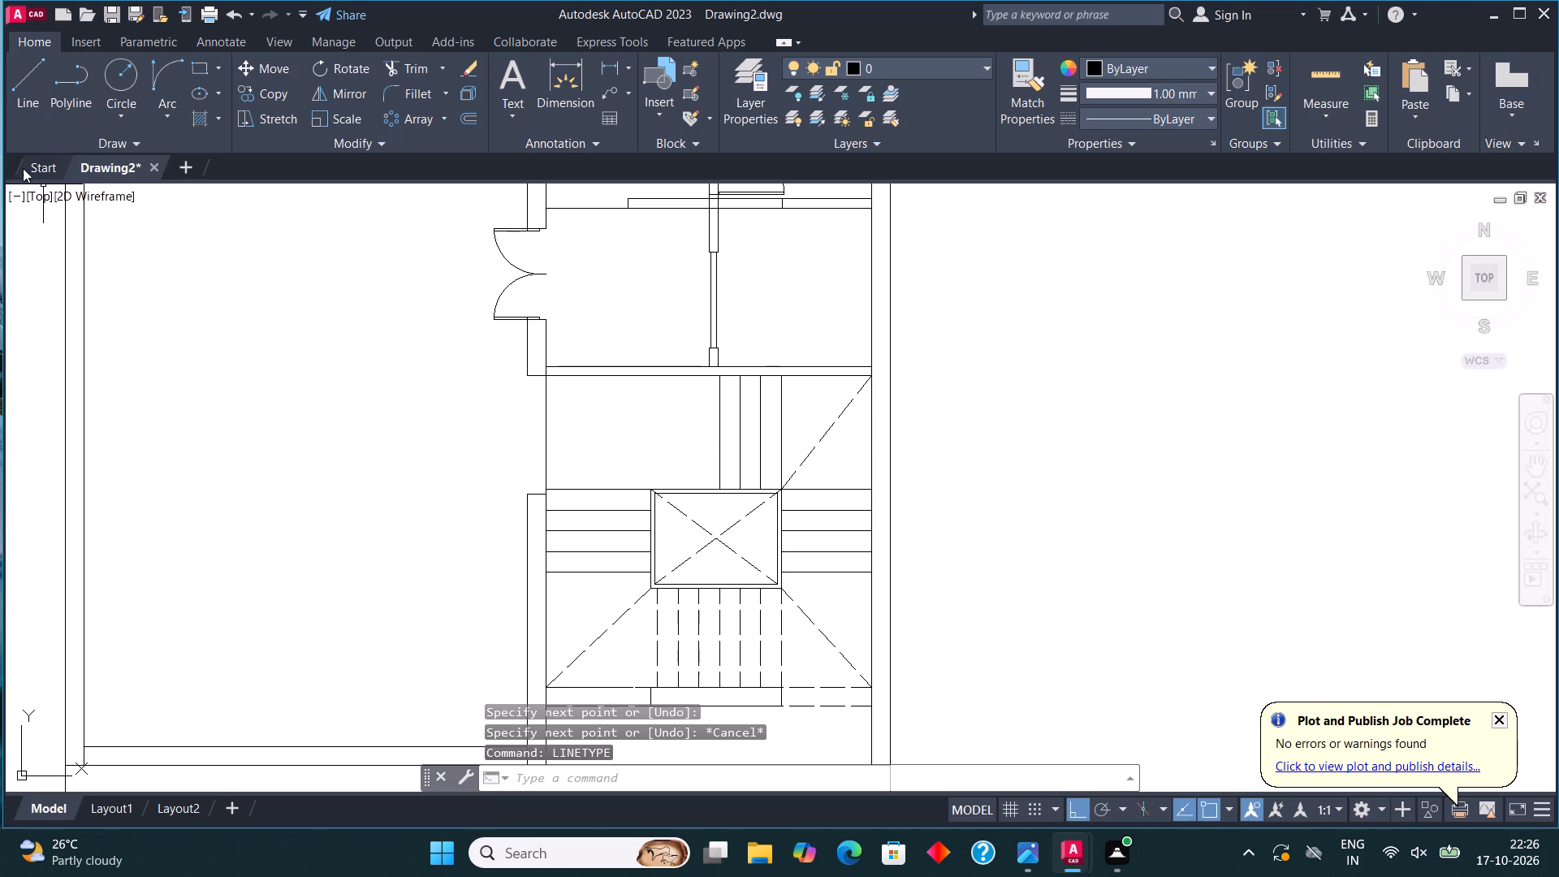
# Draw a direction line from the midpoint of the lowest left-hand tread, up about 5'-7", and right to the last vertical tread above the box.
pyautogui.click(28, 96)
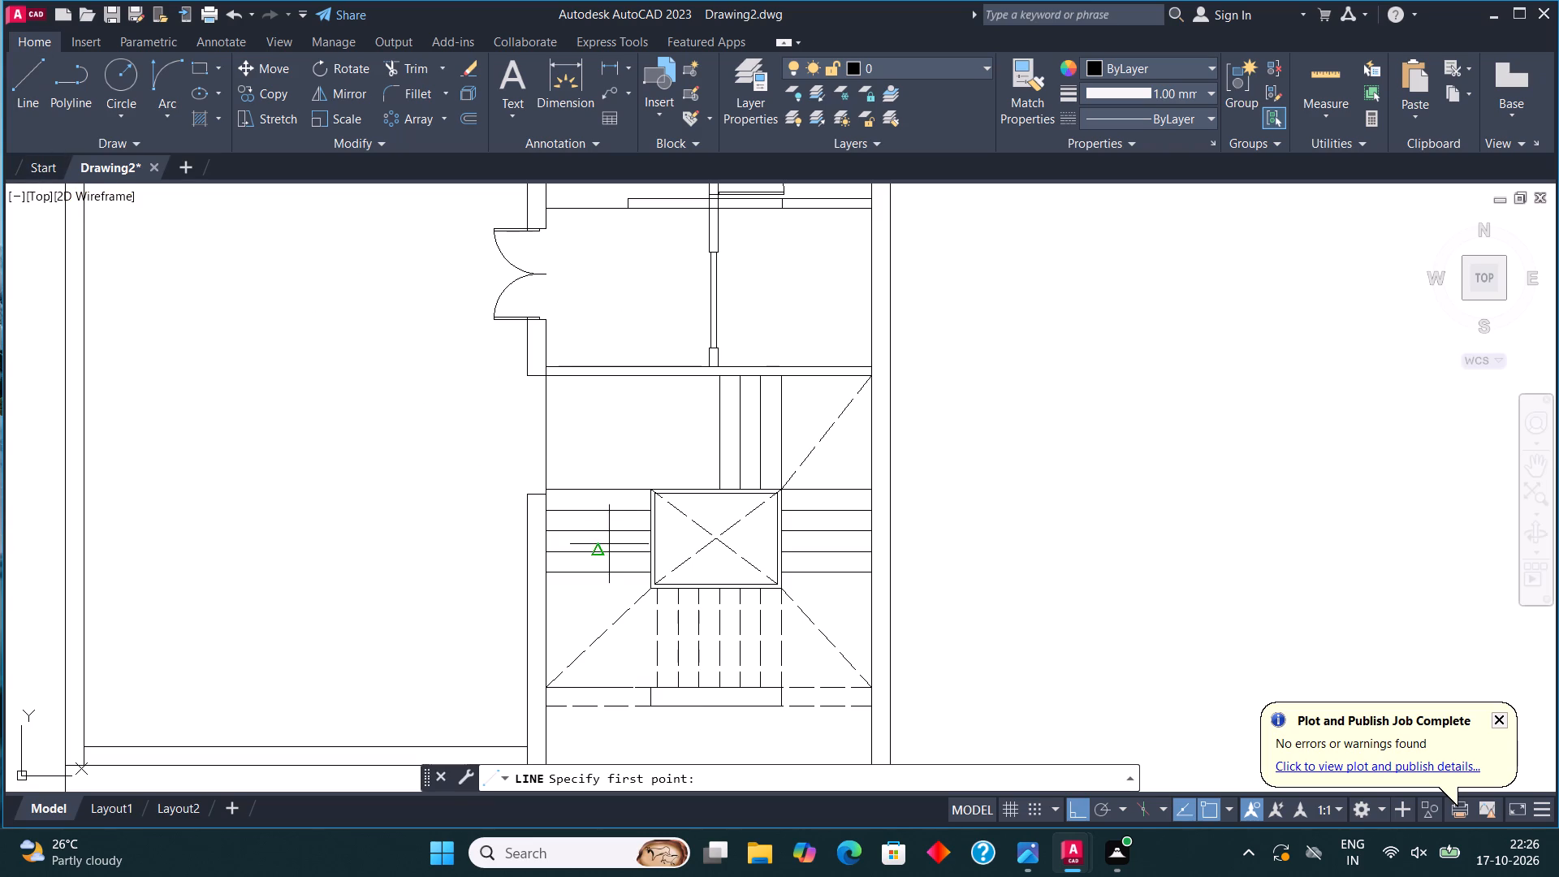
pyautogui.click(601, 569)
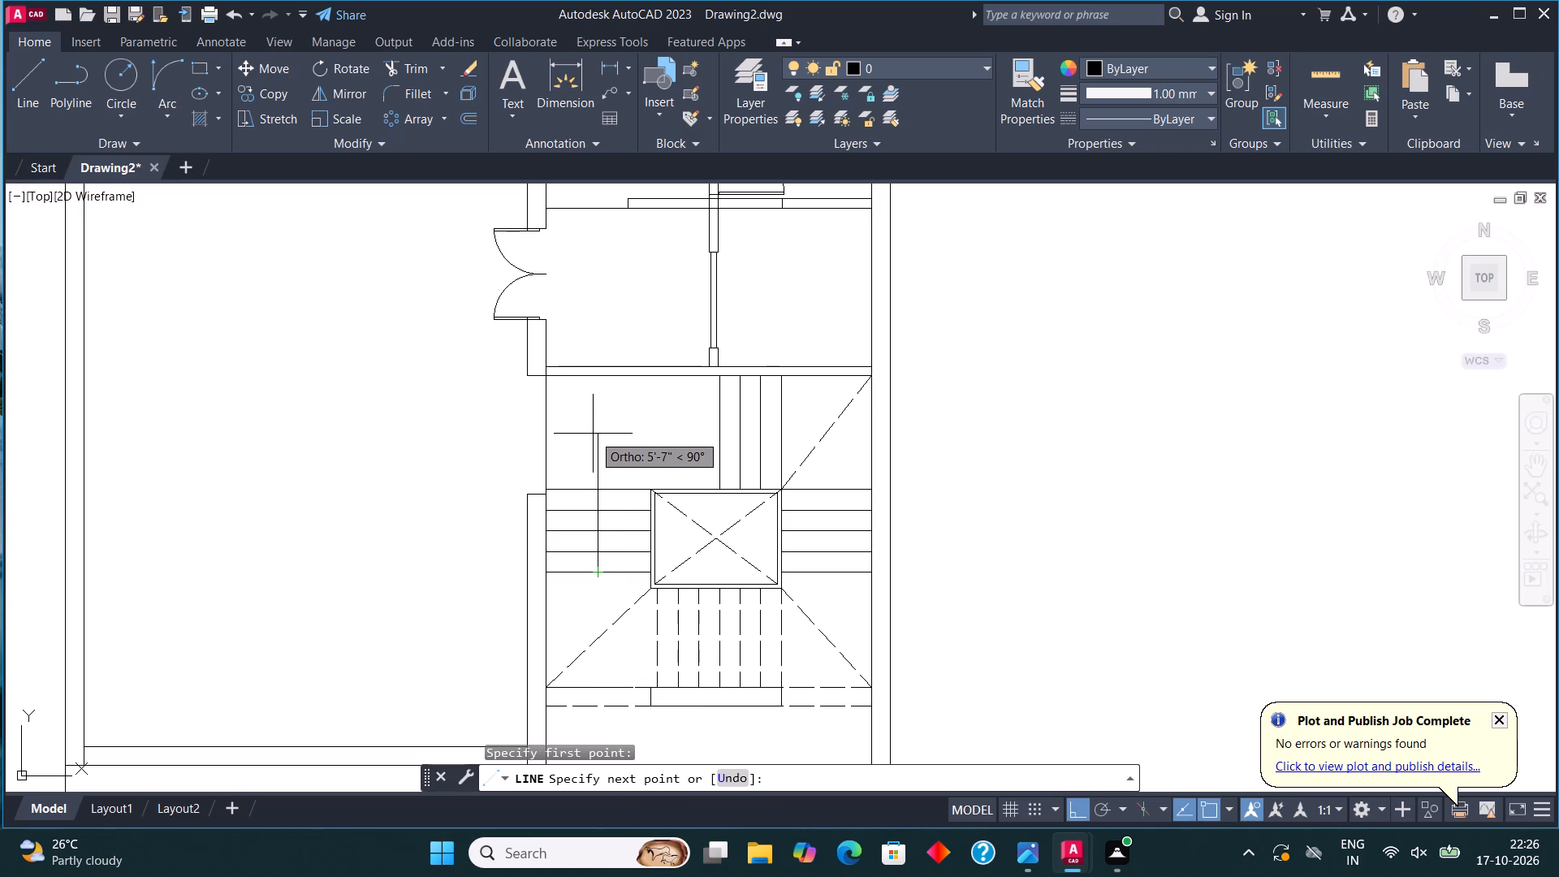
pyautogui.click(594, 428)
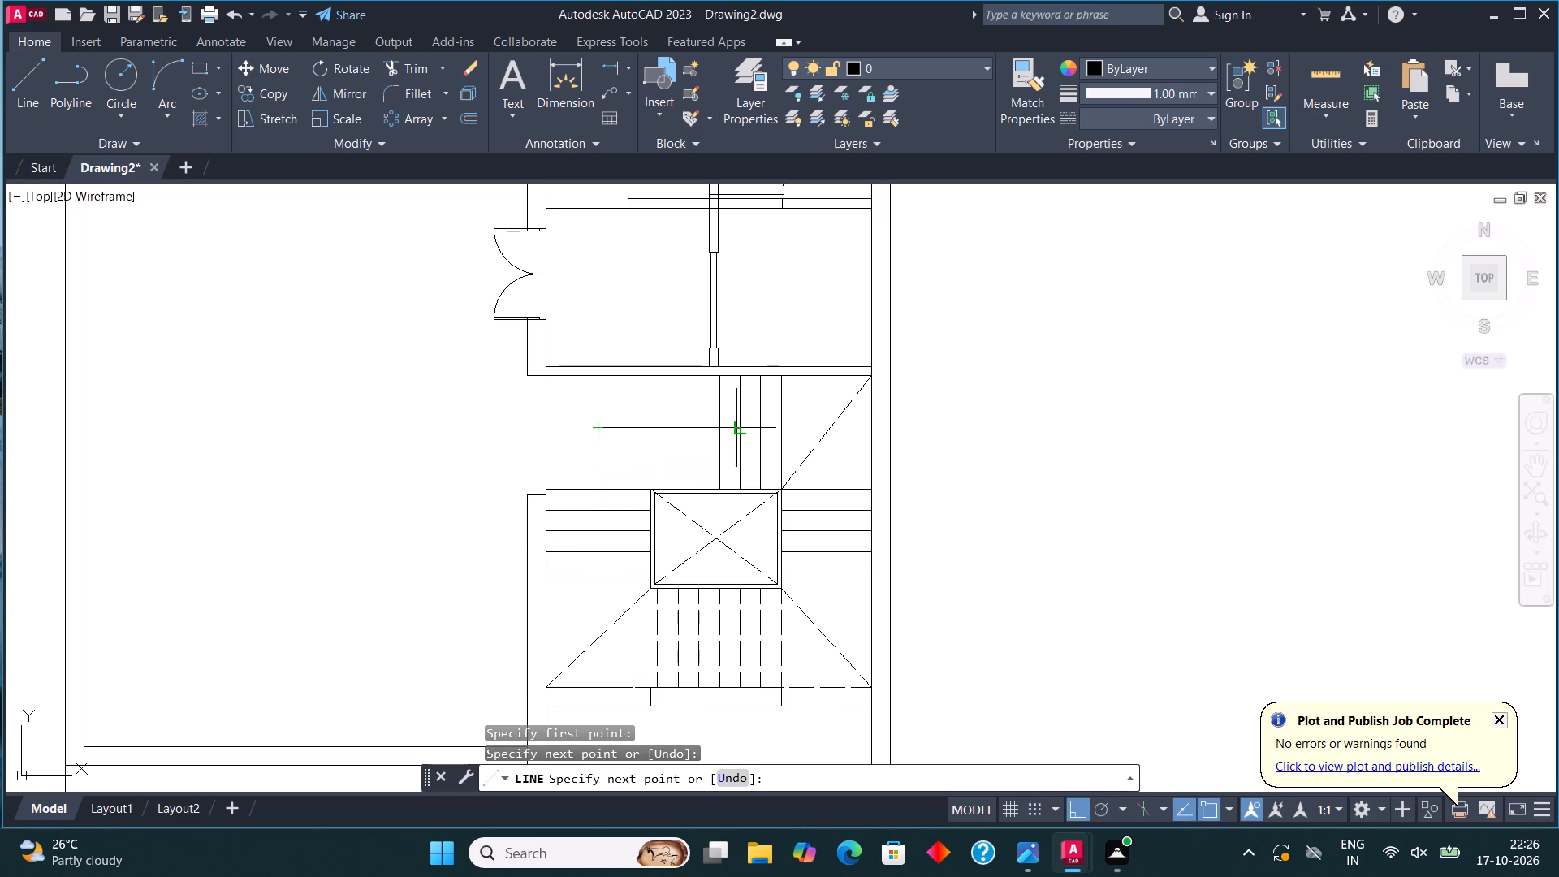
pyautogui.scroll(1, 769, 434)
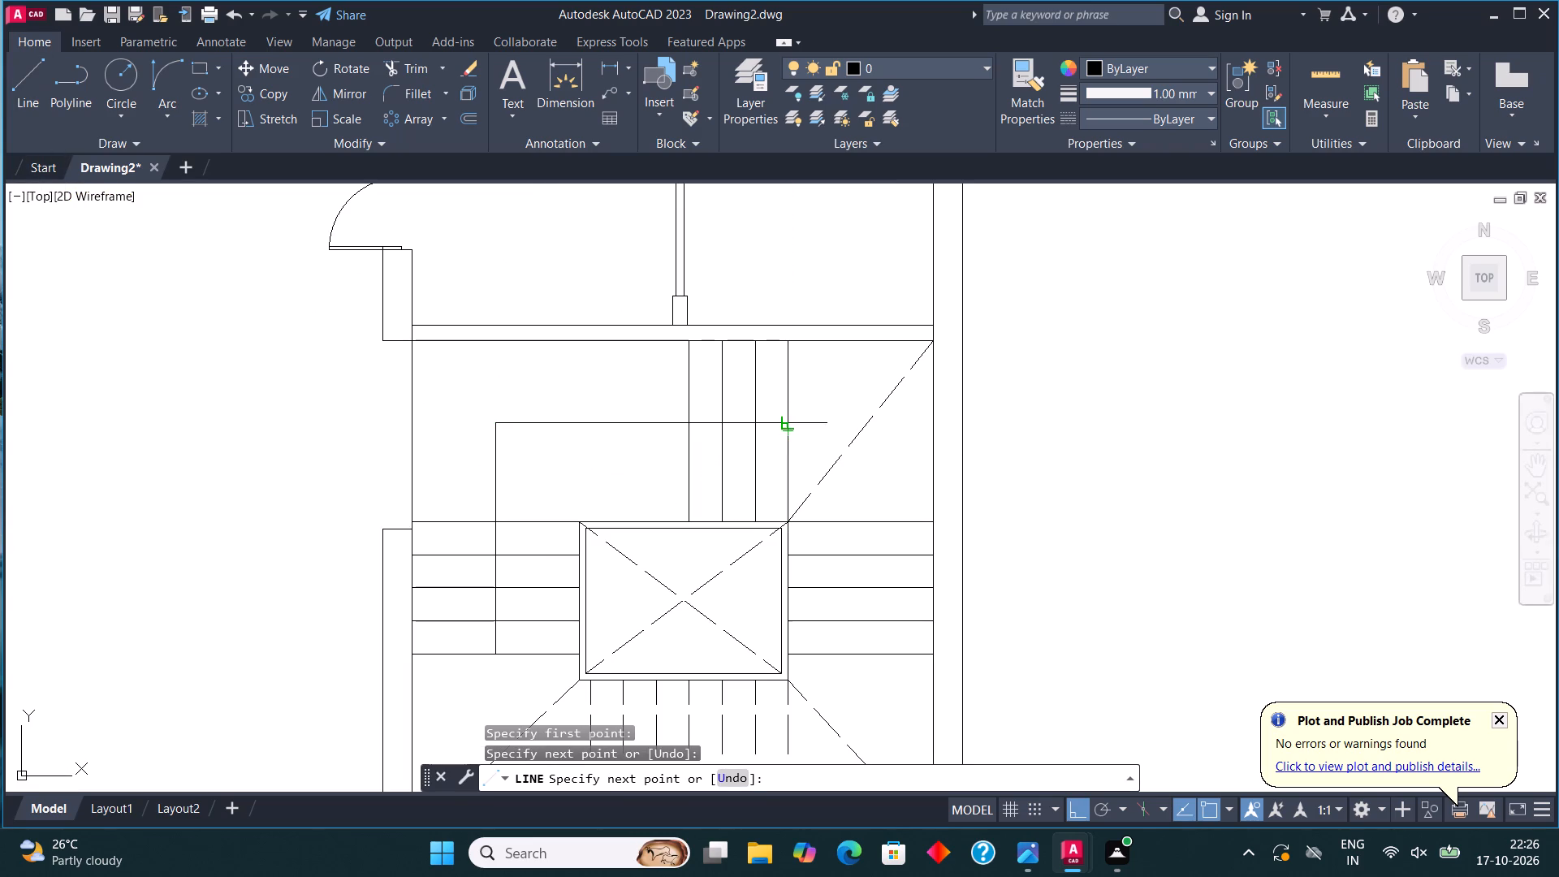
pyautogui.click(789, 421)
# Form an arrowhead at the direction line's end by drawing one slanted stroke and mirroring it about that line, keeping the original.
pyautogui.scroll(2, 792, 421)
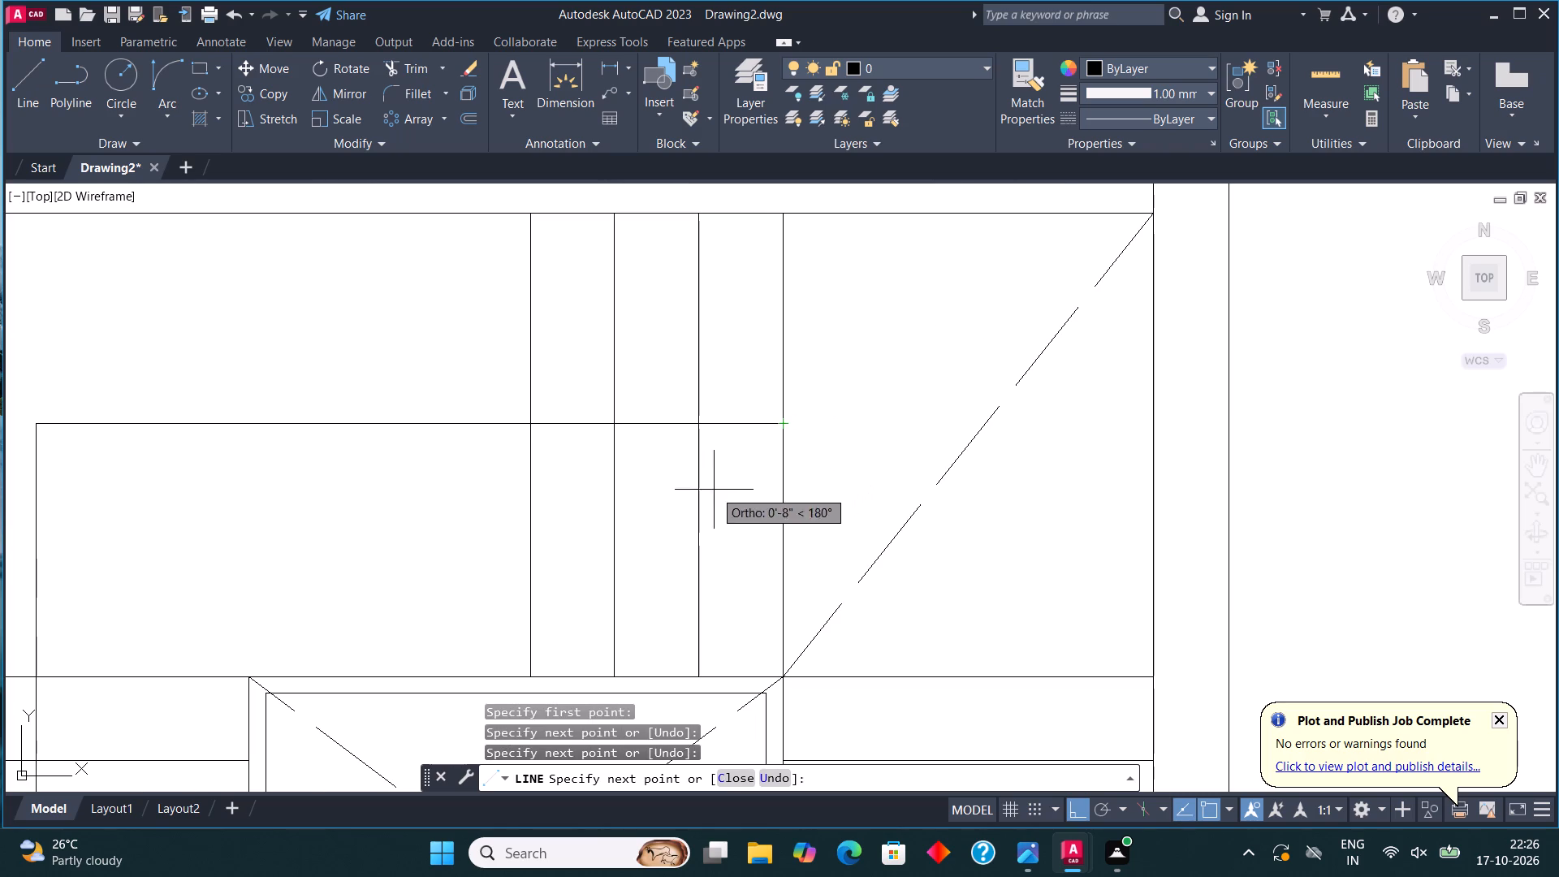
pyautogui.click(699, 510)
pyautogui.press('Escape')
pyautogui.click(715, 495)
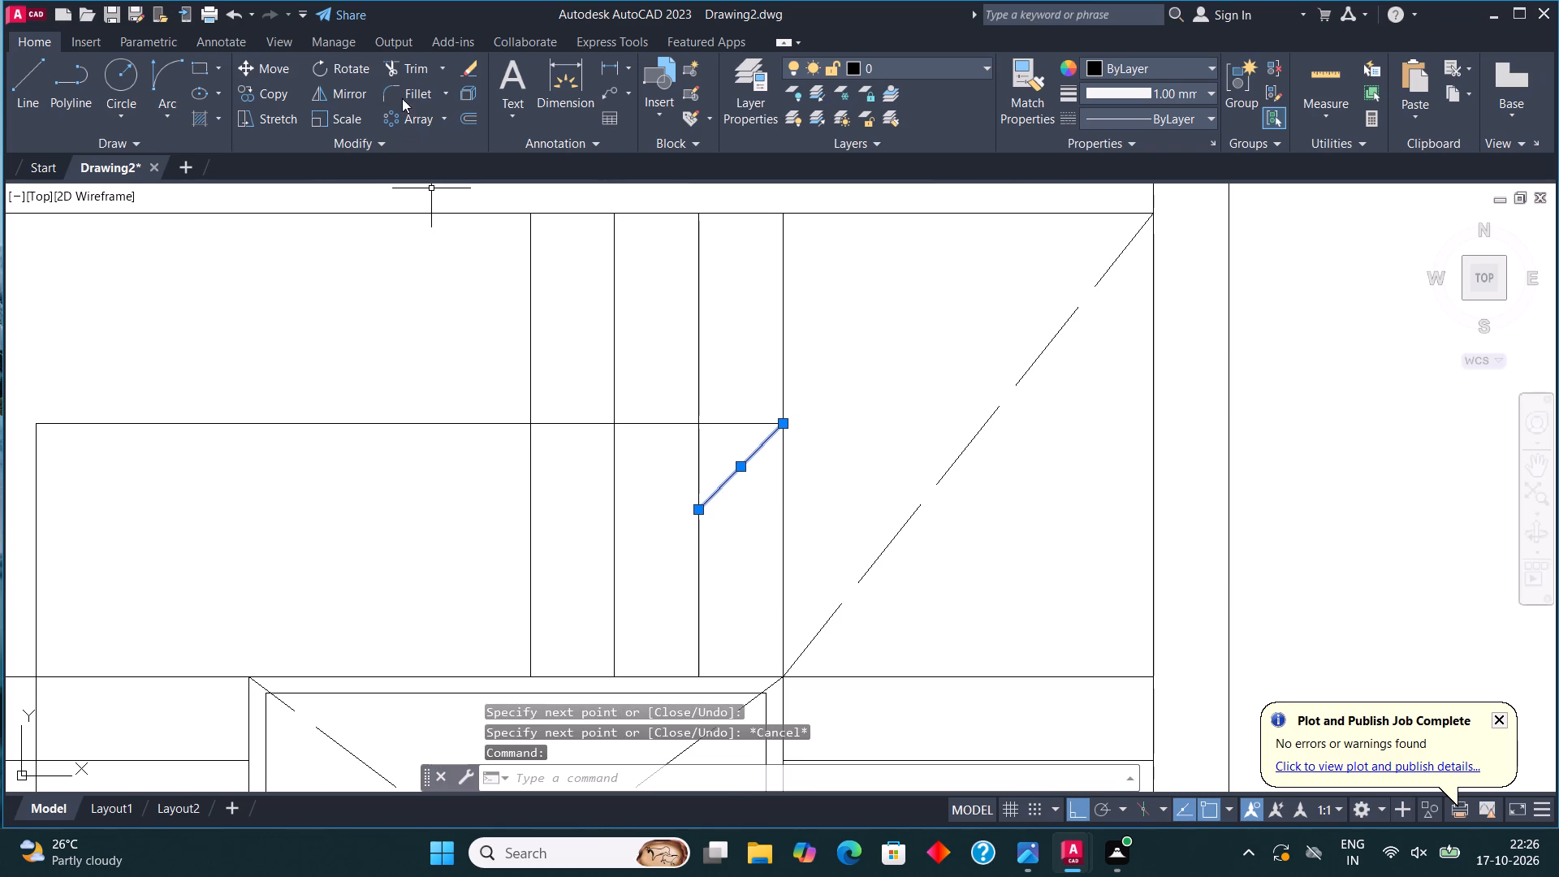
pyautogui.click(358, 93)
pyautogui.click(783, 422)
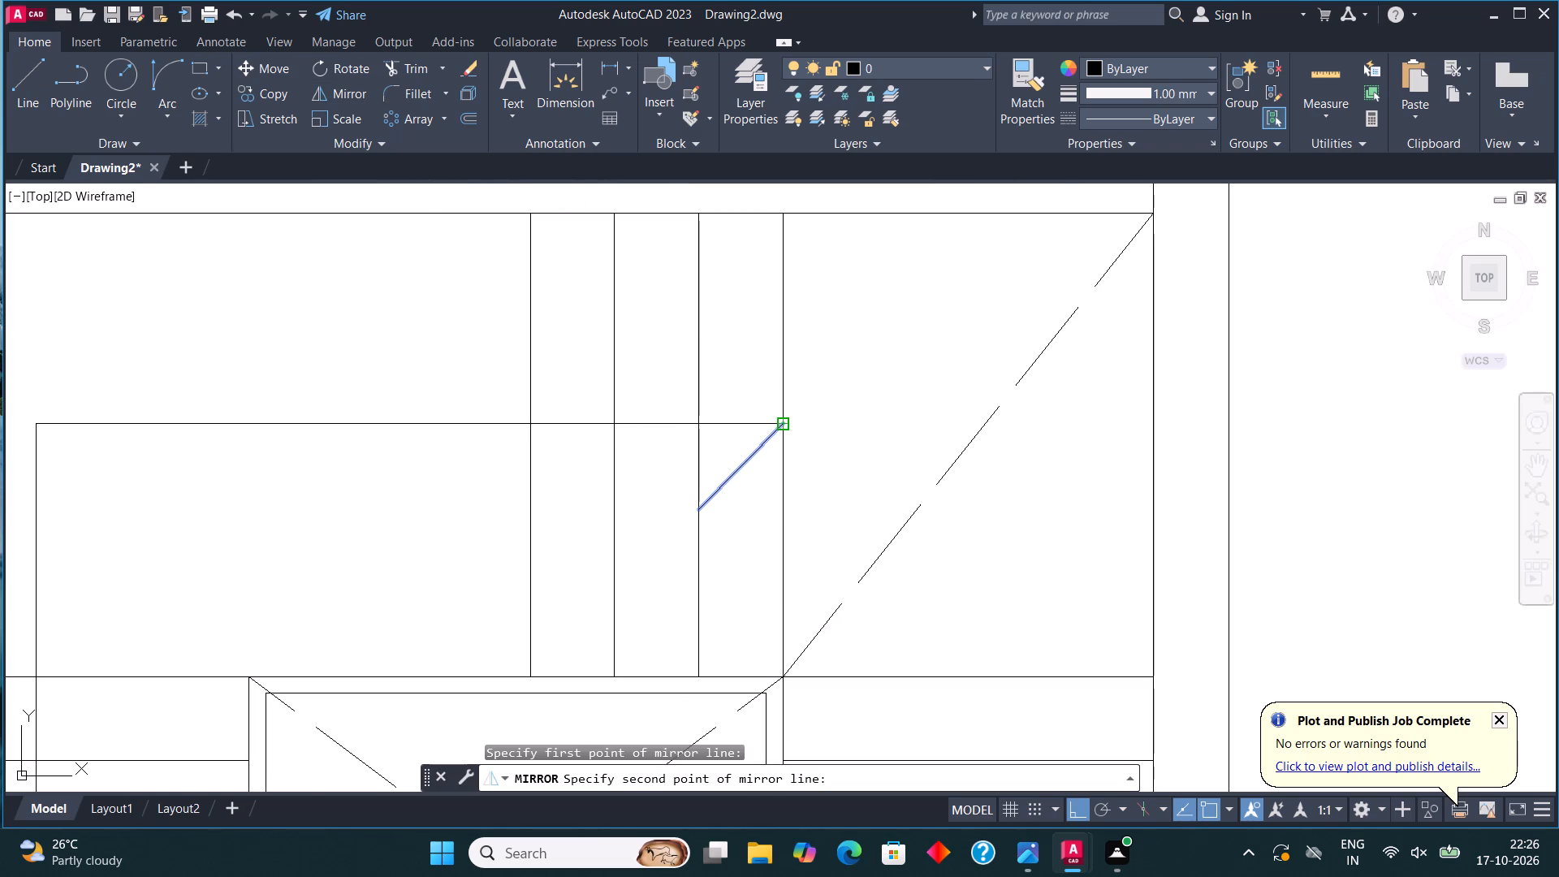
pyautogui.click(628, 313)
pyautogui.click(767, 775)
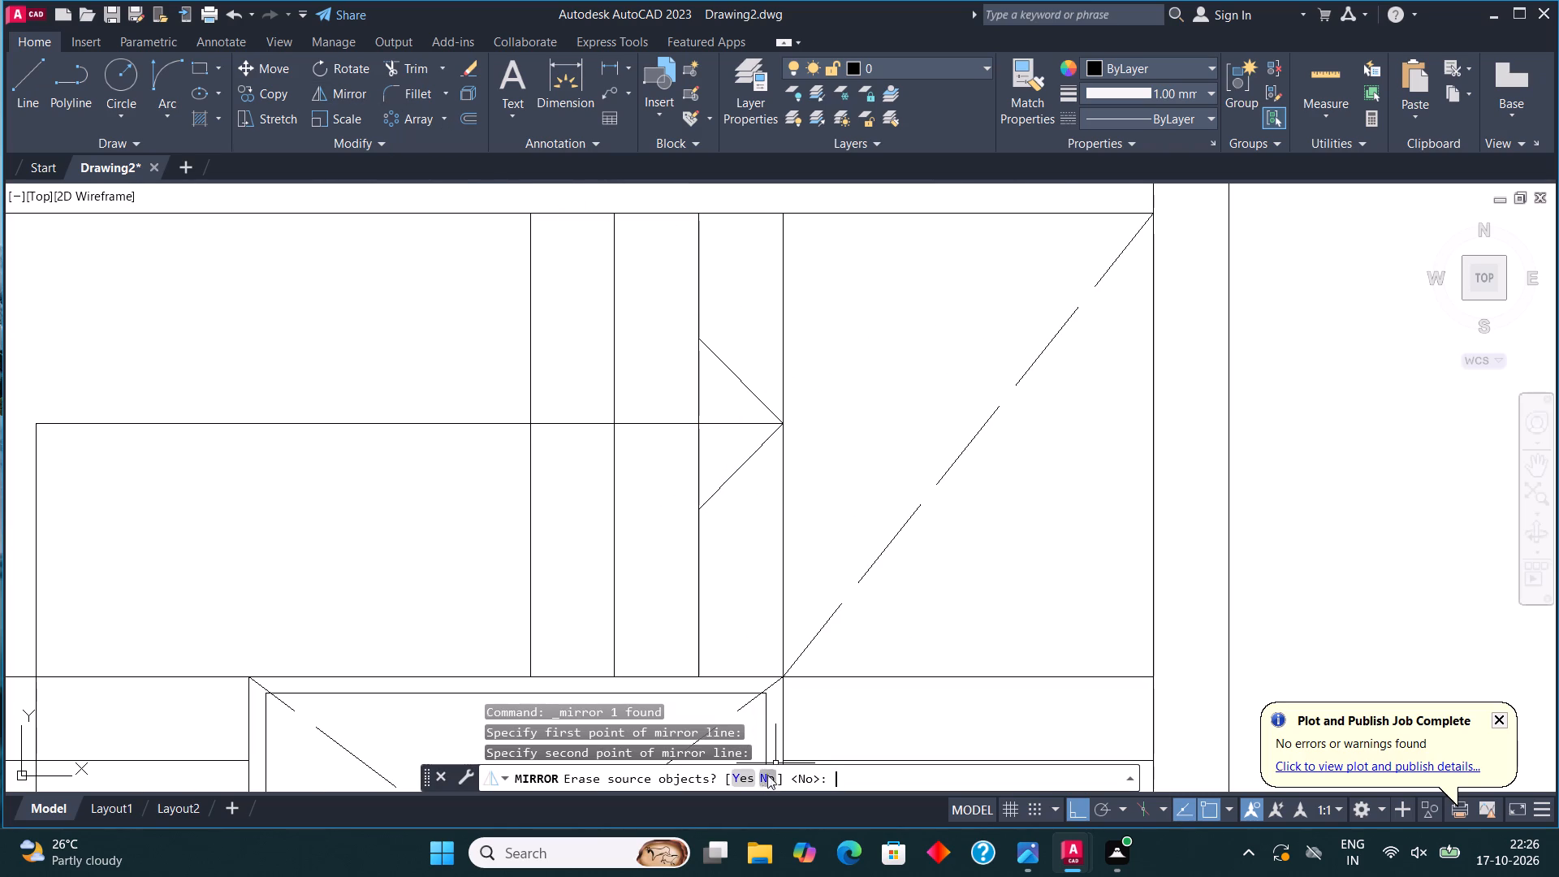
# Fill both halves of the stair direction arrowhead with a solid hatch.
pyautogui.scroll(-1, 671, 642)
pyautogui.press('h')
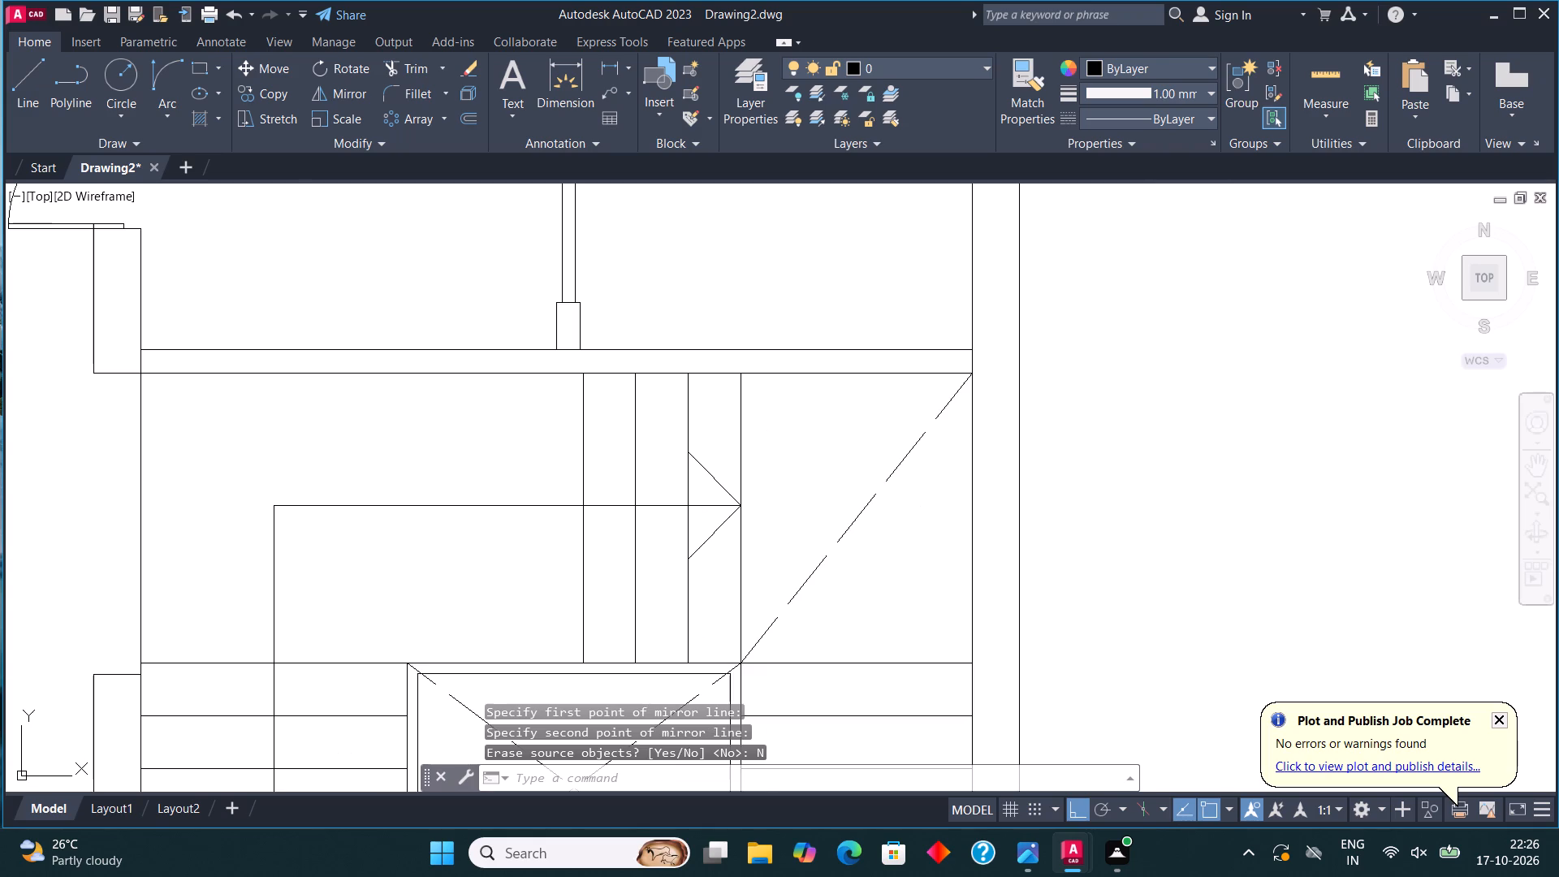
pyautogui.press('Return')
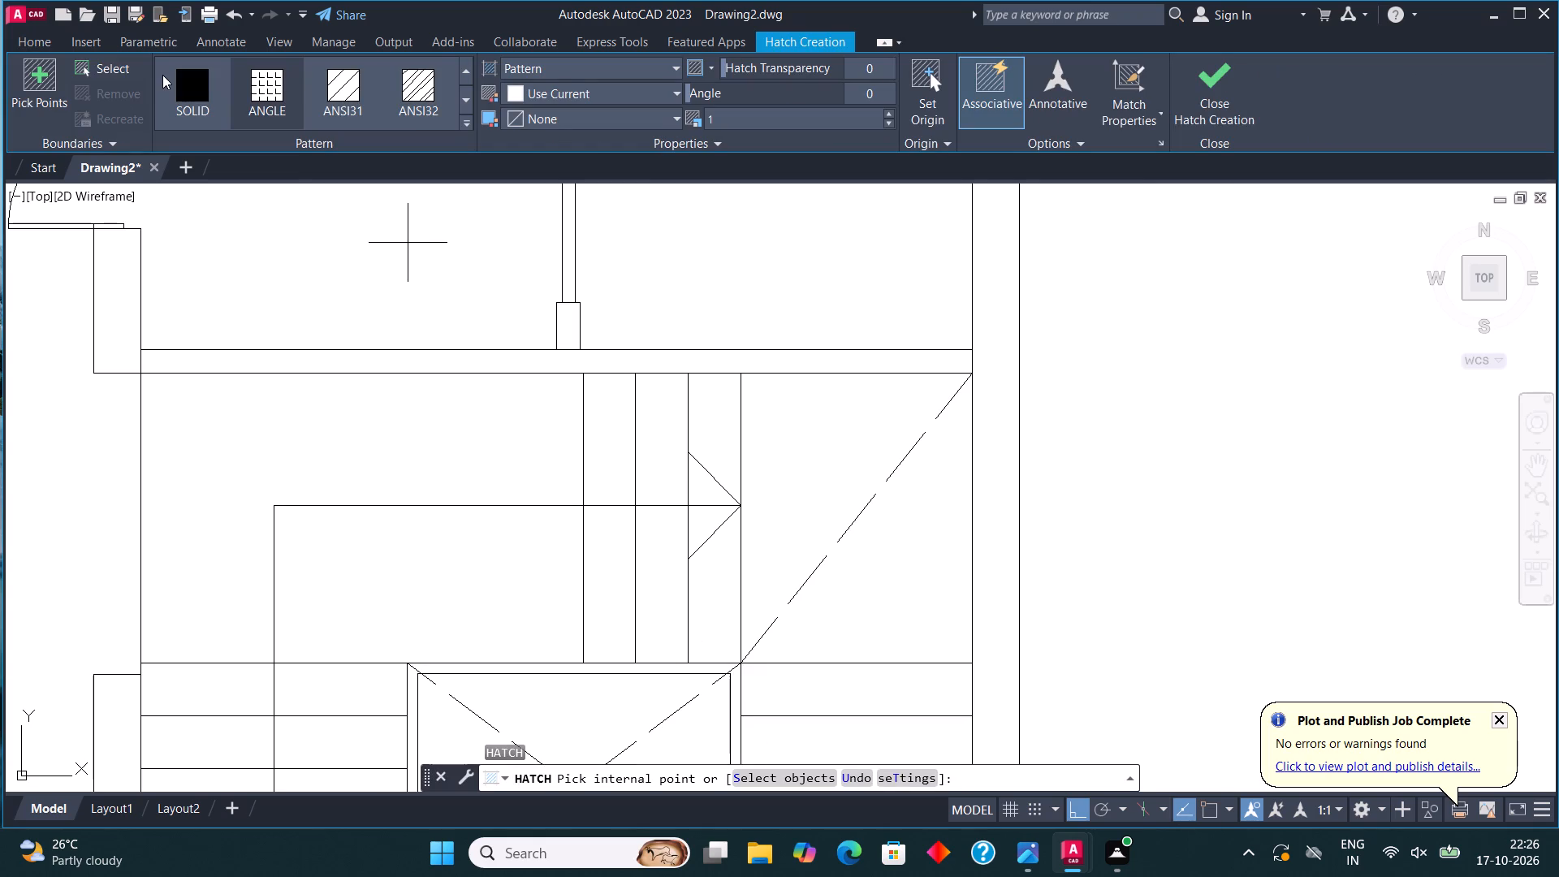
pyautogui.click(162, 76)
pyautogui.click(702, 478)
pyautogui.click(702, 506)
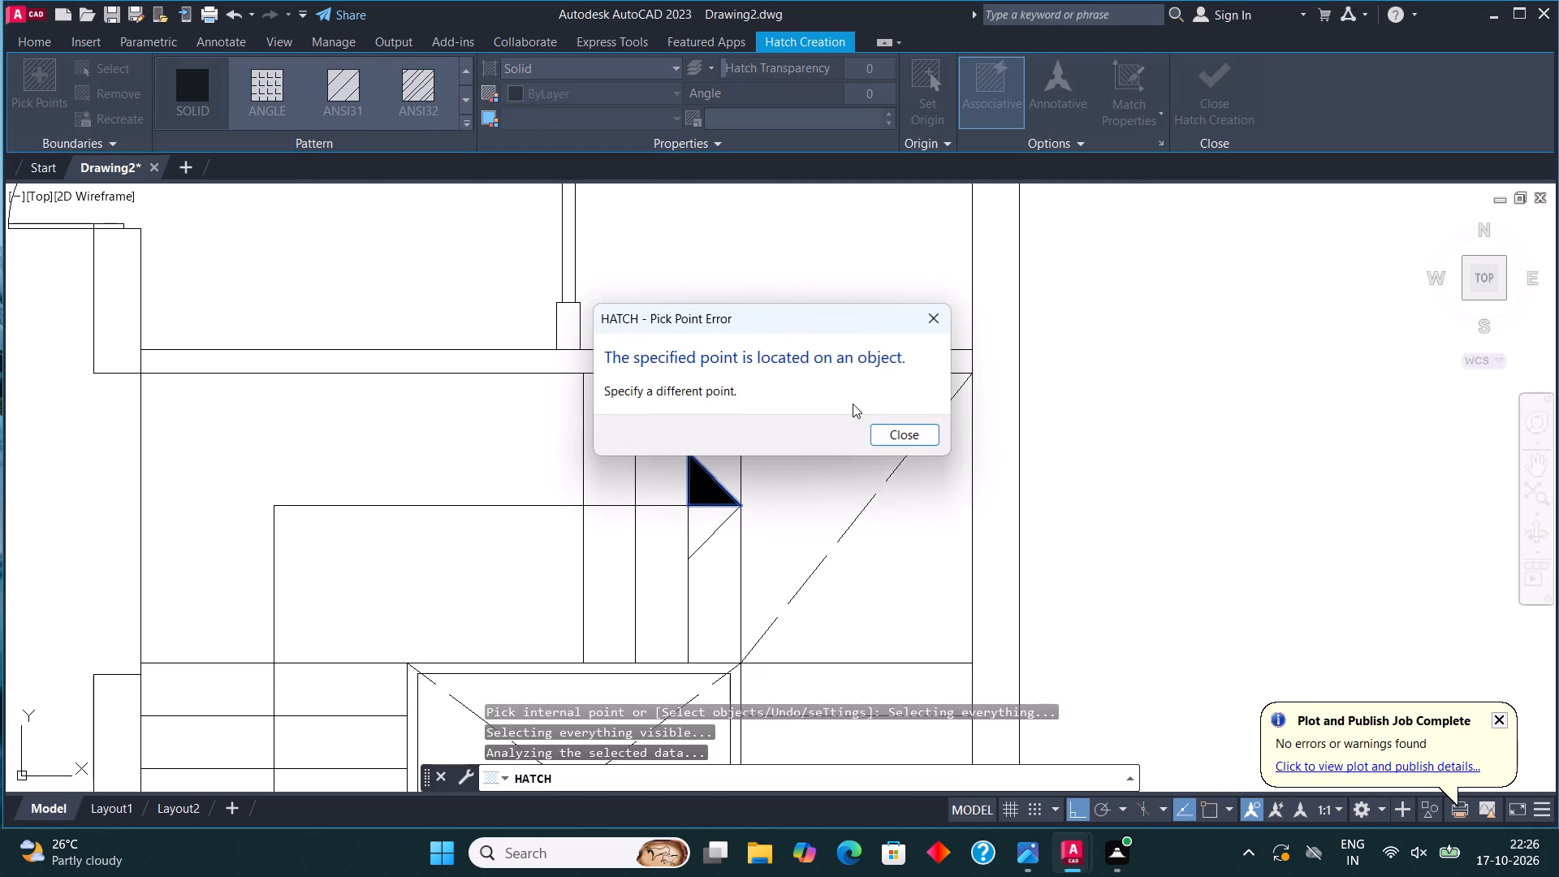
pyautogui.click(900, 432)
pyautogui.click(700, 513)
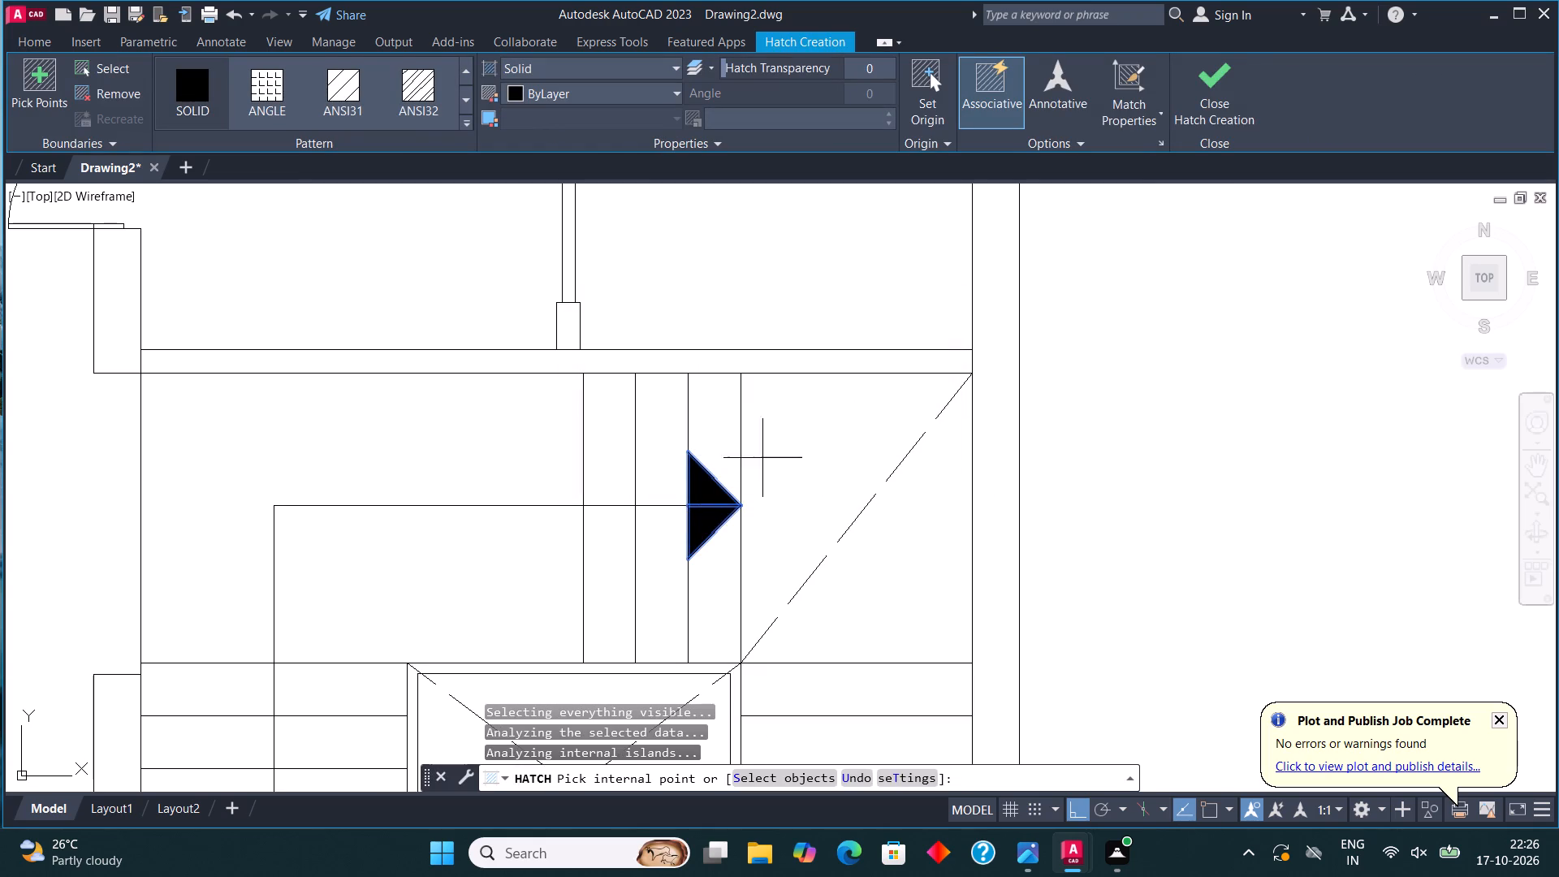
pyautogui.click(1216, 84)
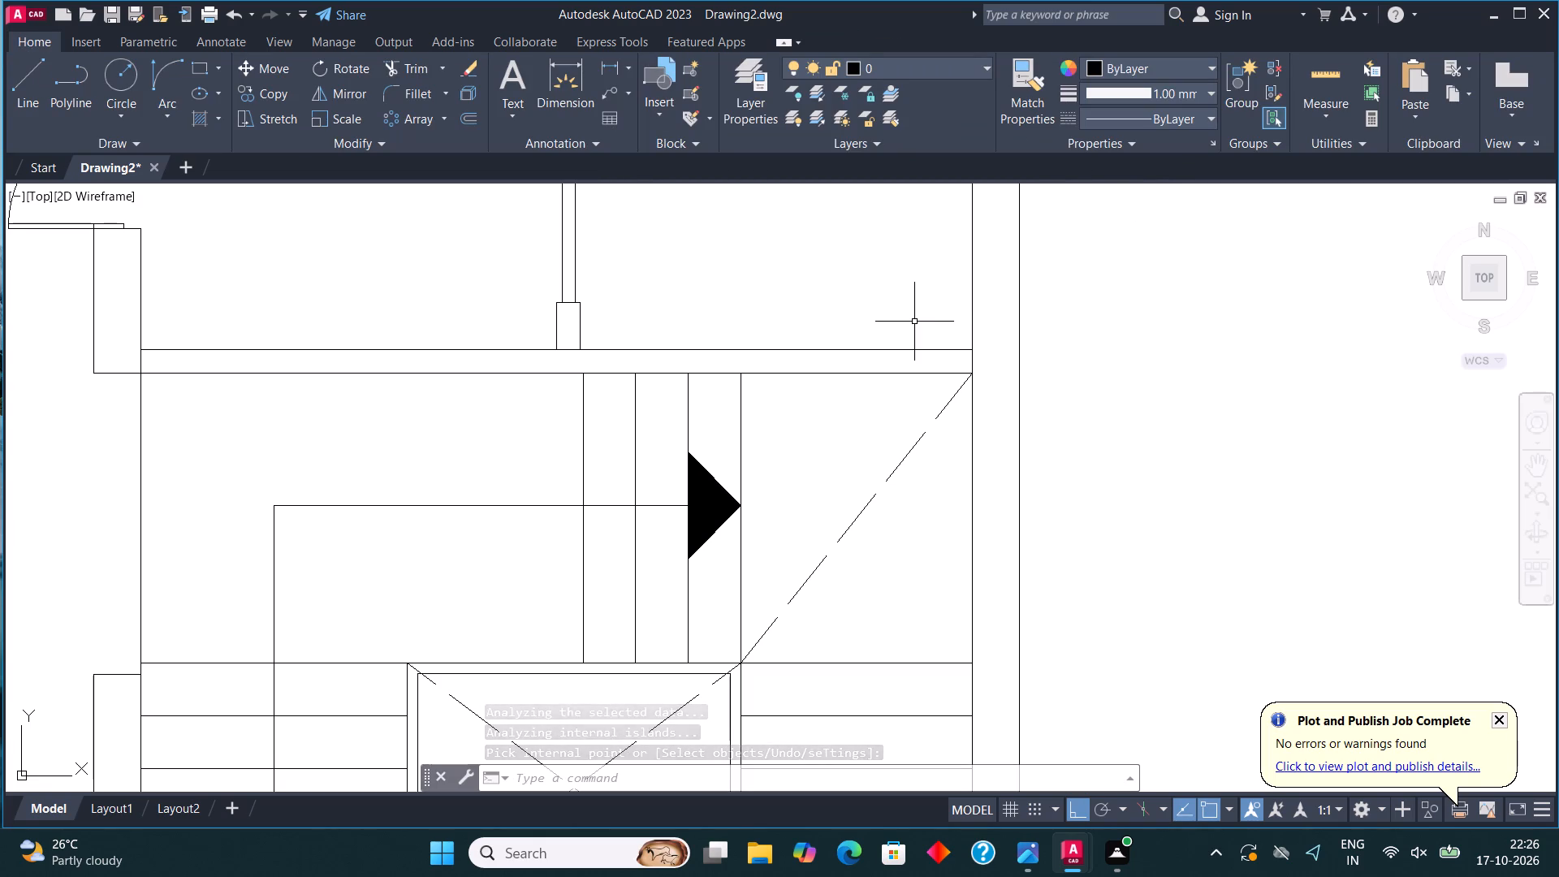
# Make ACAD_ISO02W100 (ISO dash) the current linetype.
pyautogui.scroll(-3, 914, 322)
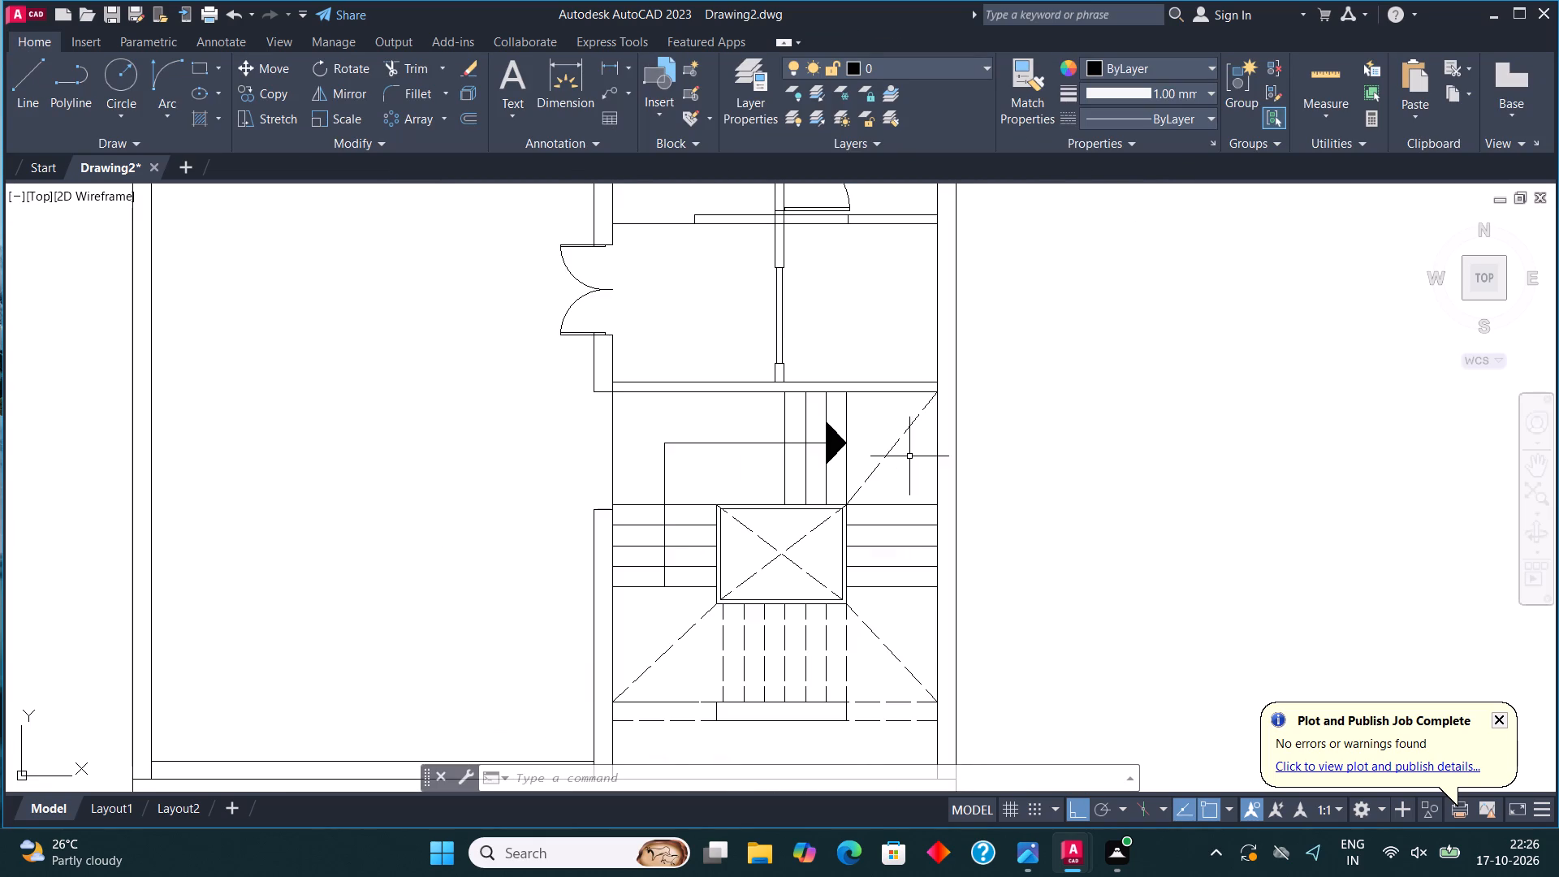
pyautogui.moveTo(931, 452); pyautogui.dragTo(951, 403, button='middle')
pyautogui.scroll(-2, 926, 515)
pyautogui.scroll(1, 933, 338)
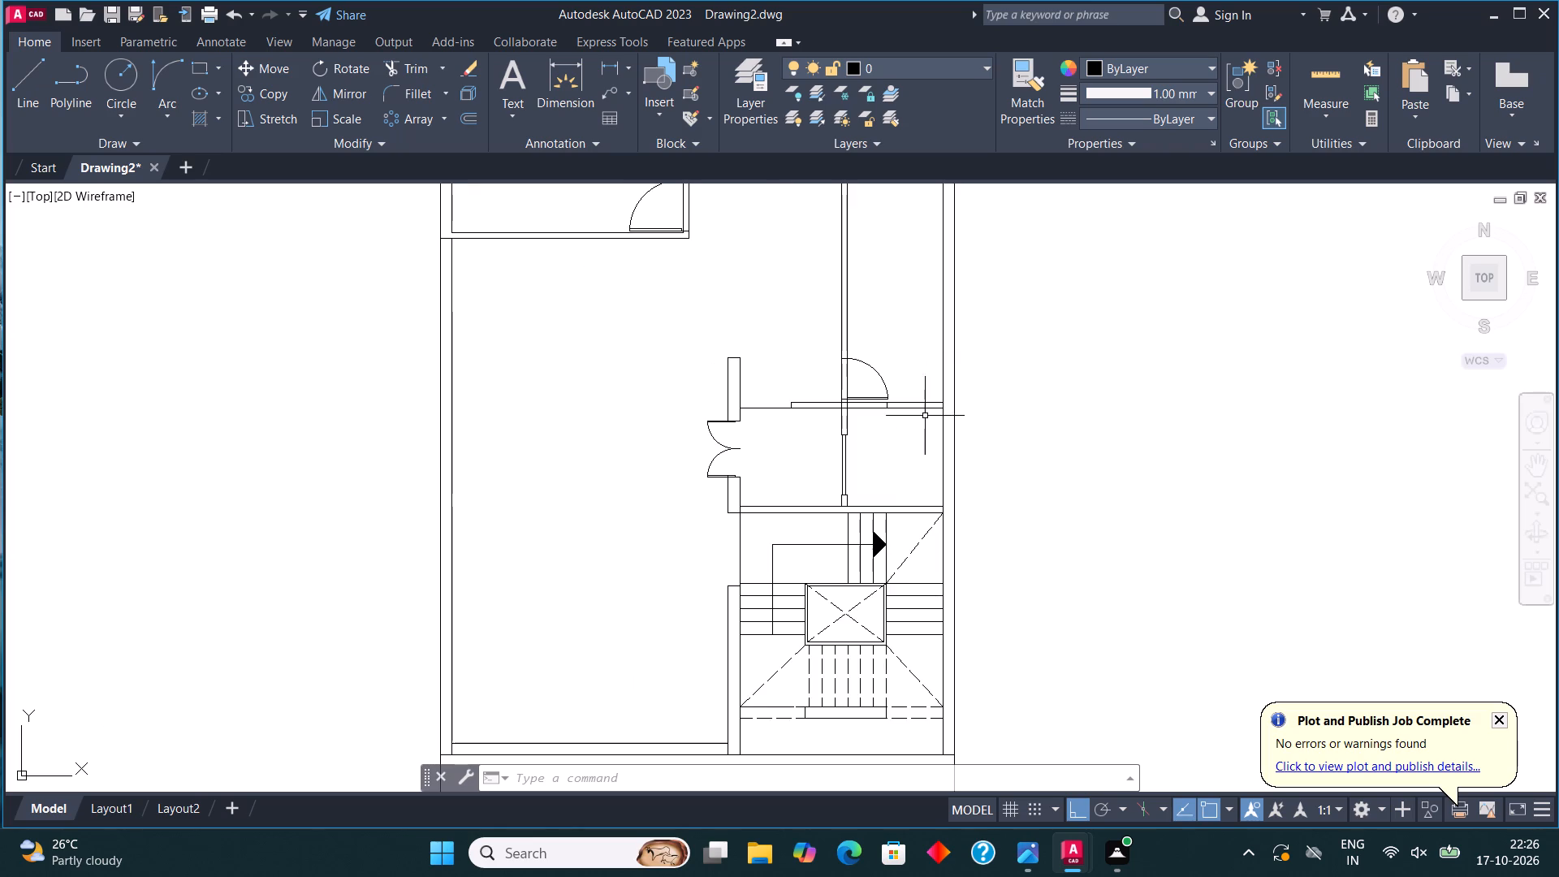
pyautogui.scroll(2, 925, 429)
pyautogui.moveTo(925, 429); pyautogui.dragTo(883, 436, button='middle')
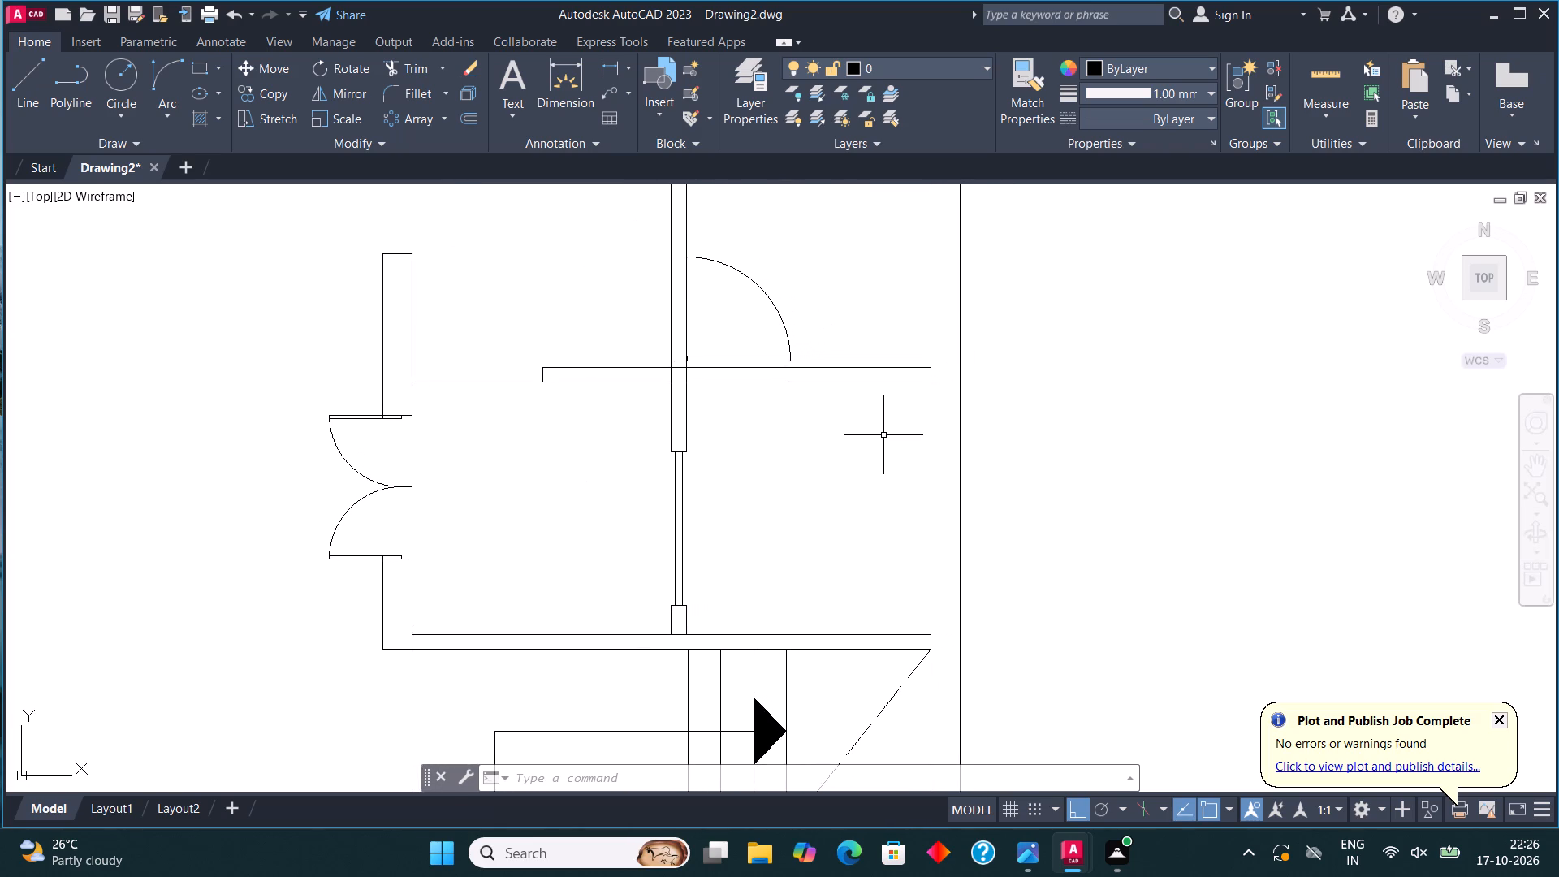
pyautogui.write('lin')
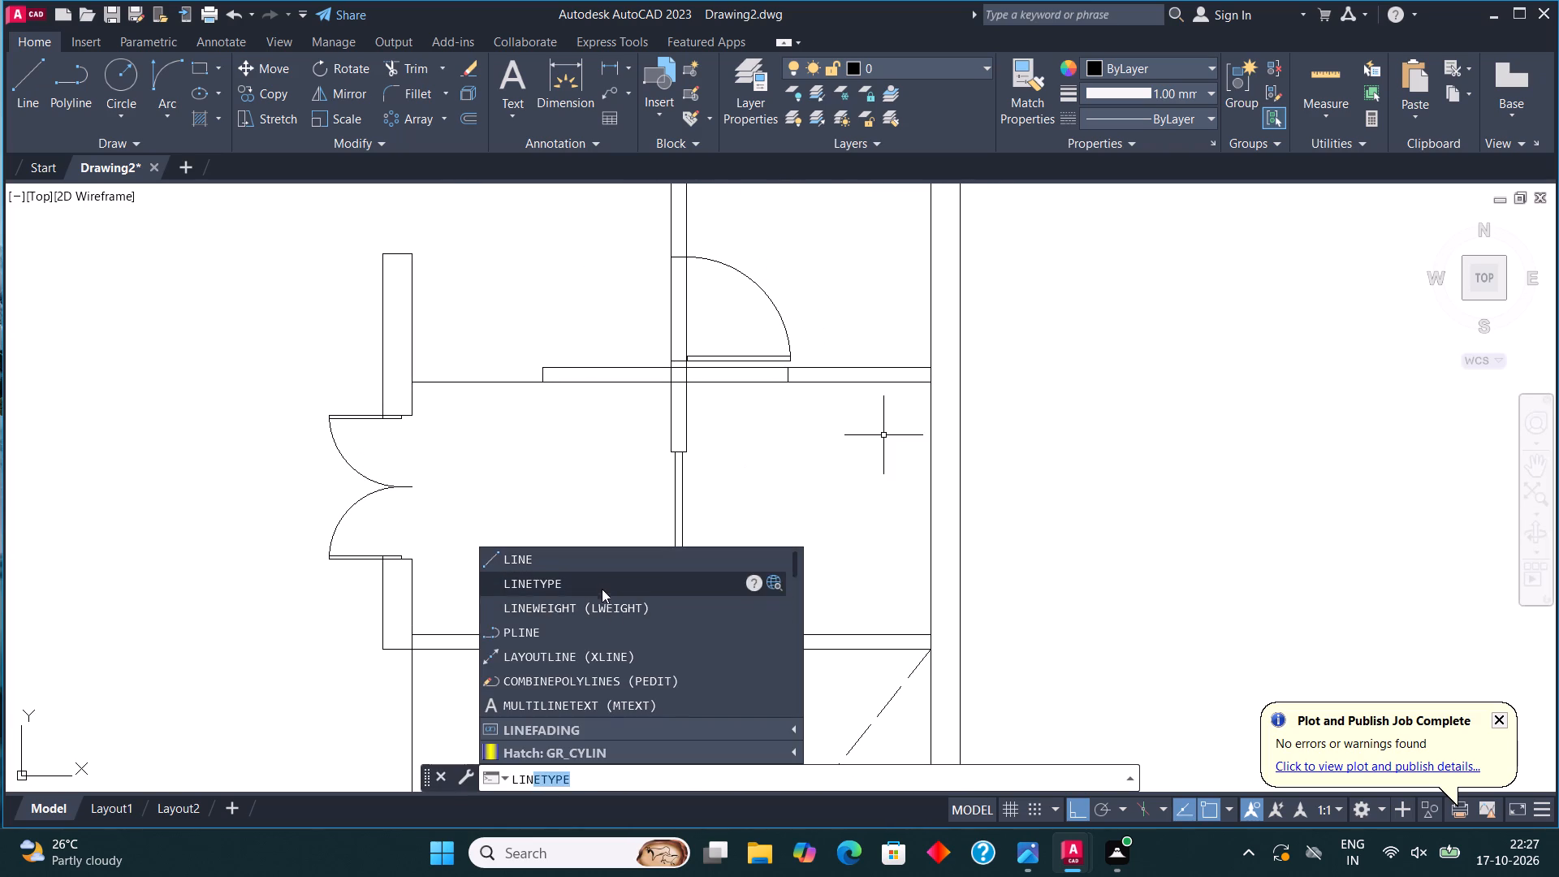
pyautogui.click(601, 585)
pyautogui.click(694, 395)
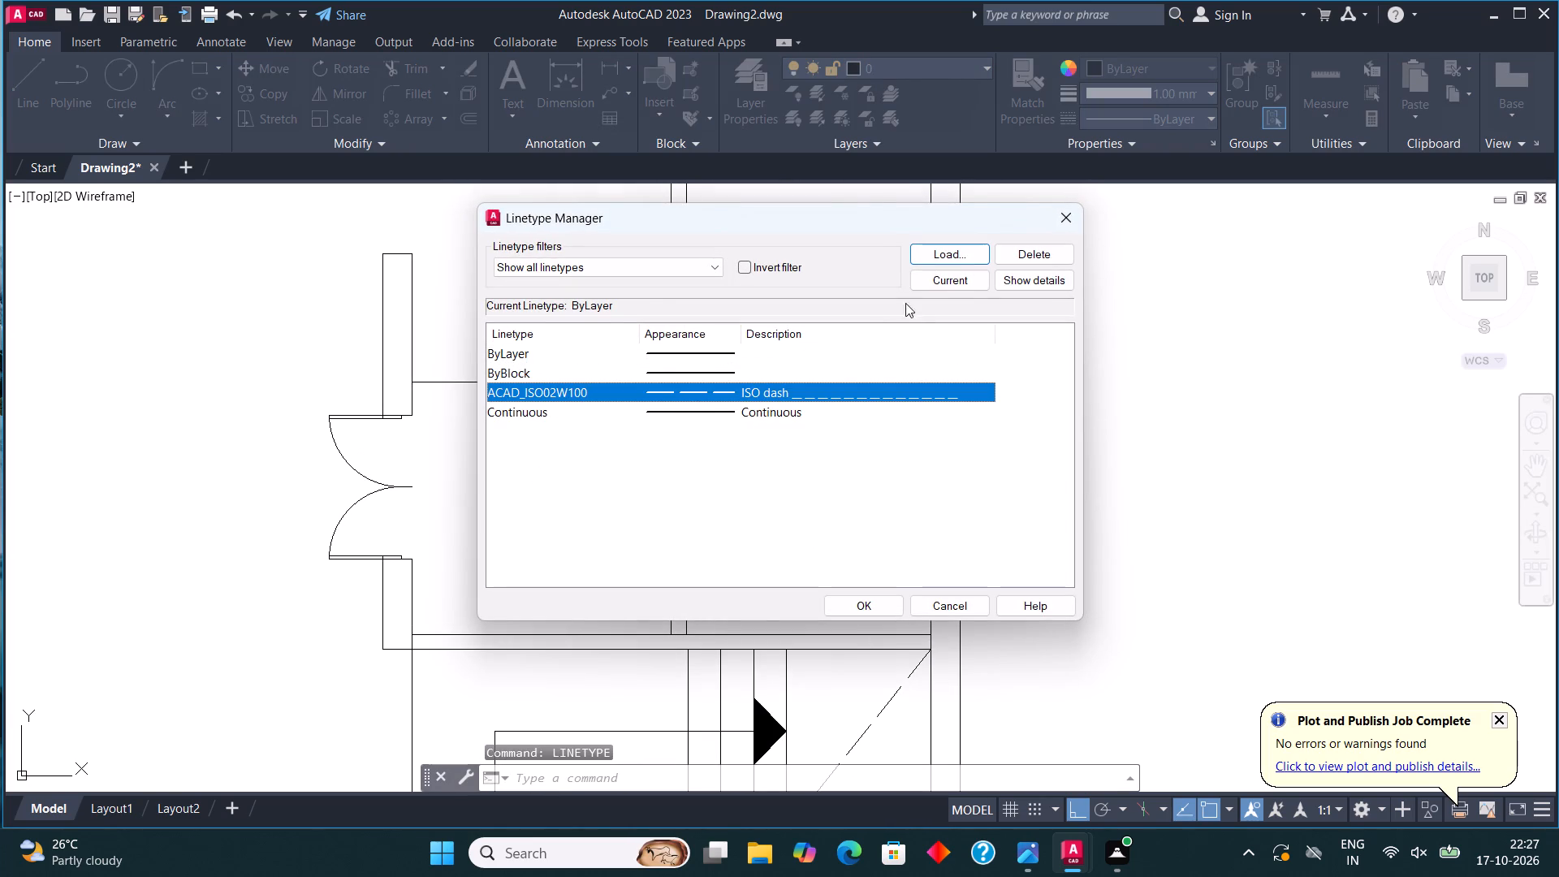
pyautogui.click(962, 279)
pyautogui.click(870, 604)
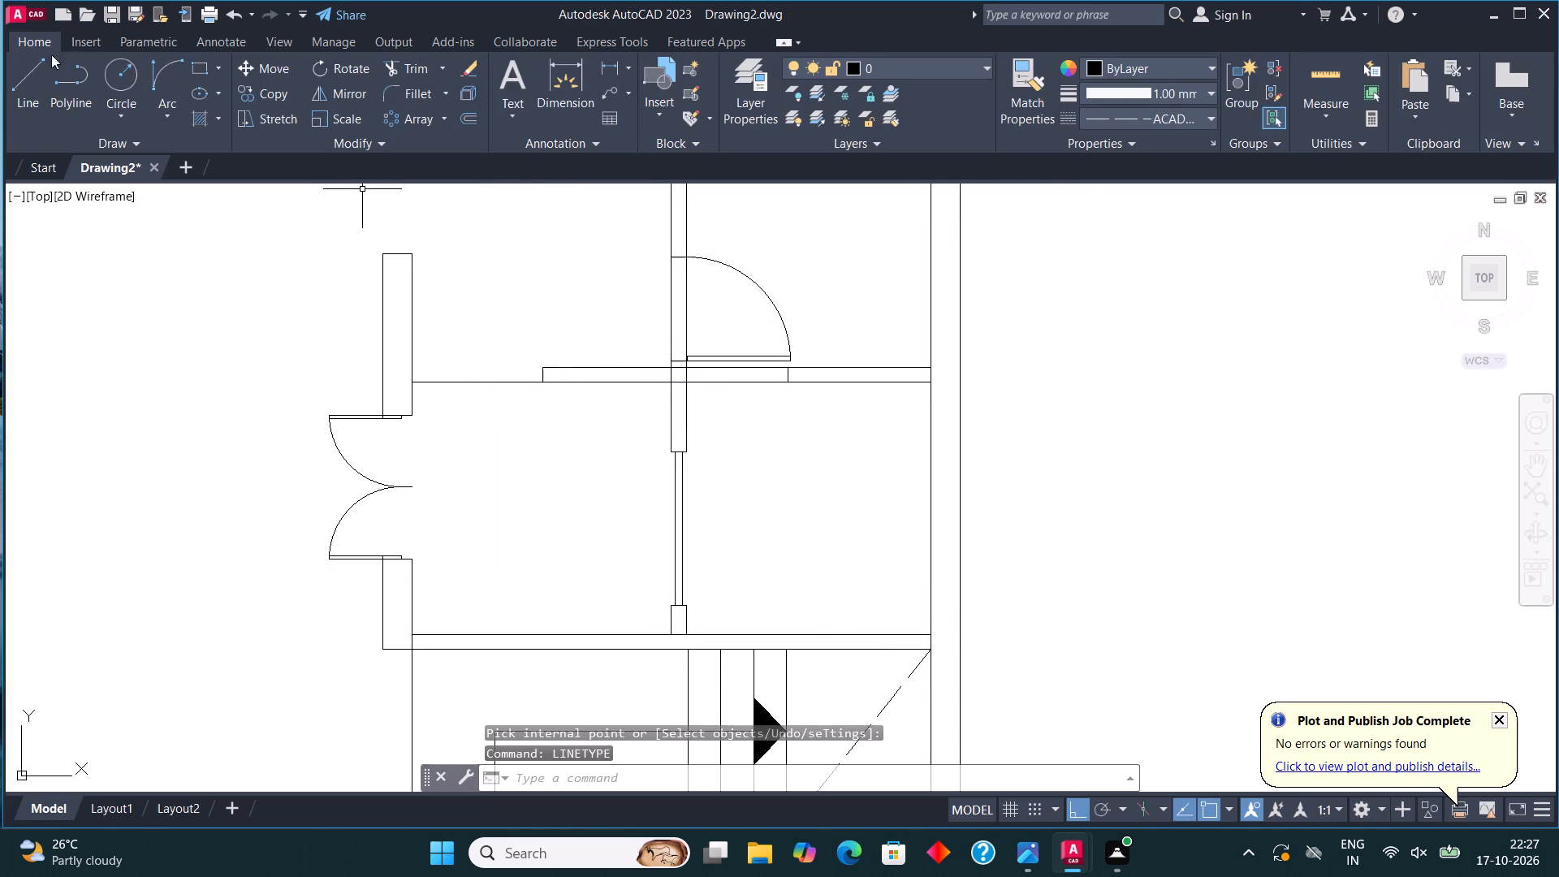
# Draw two crossing dashed diagonals between the inner corners of the small right-hand room directly above the staircase.
pyautogui.click(34, 80)
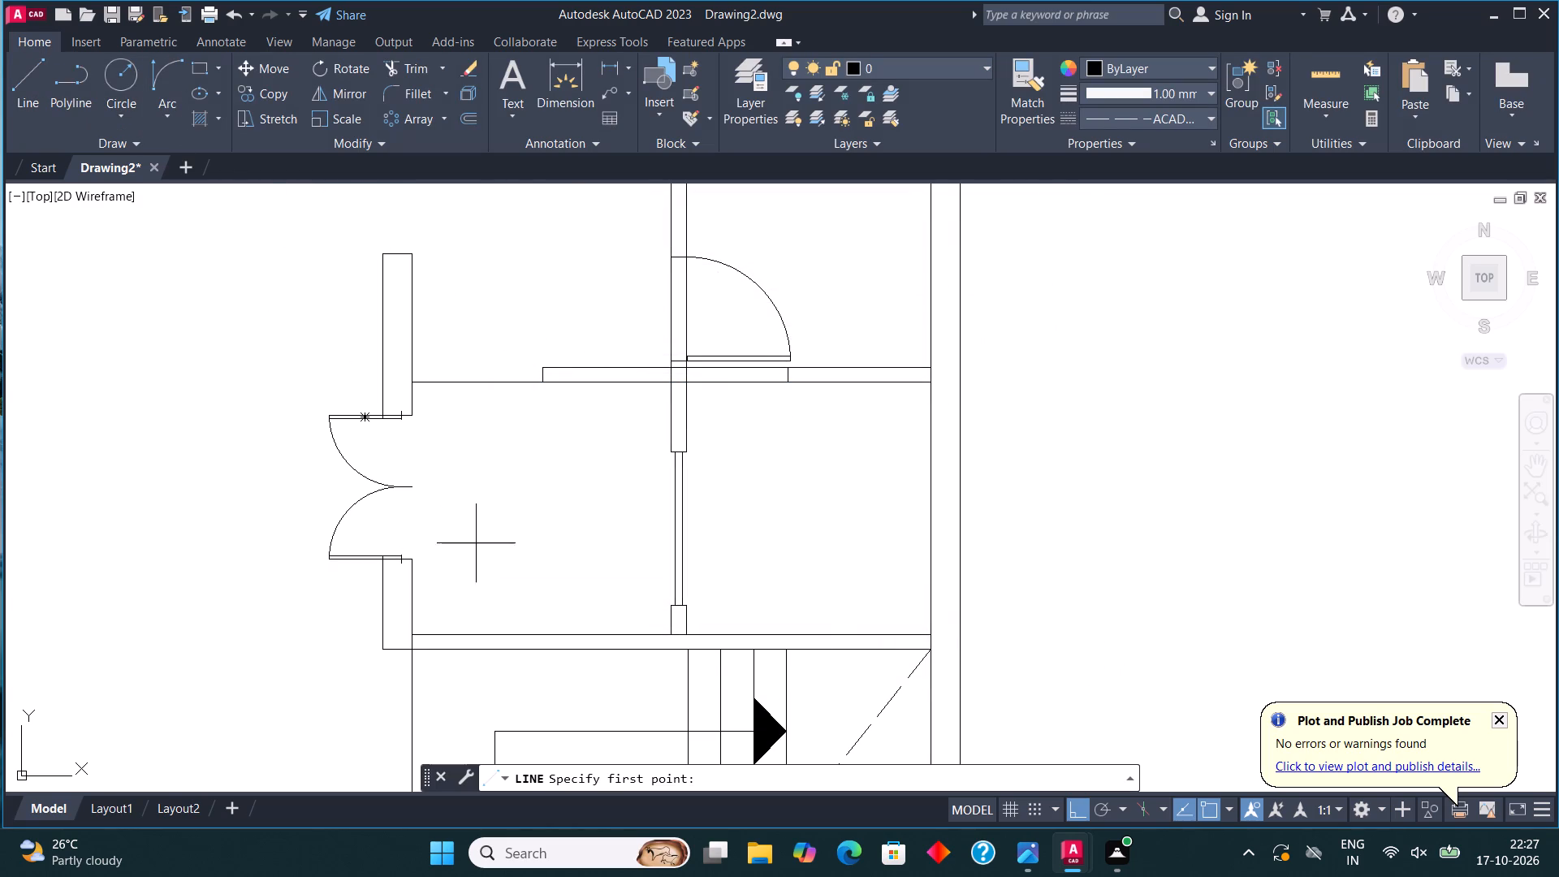
pyautogui.click(686, 640)
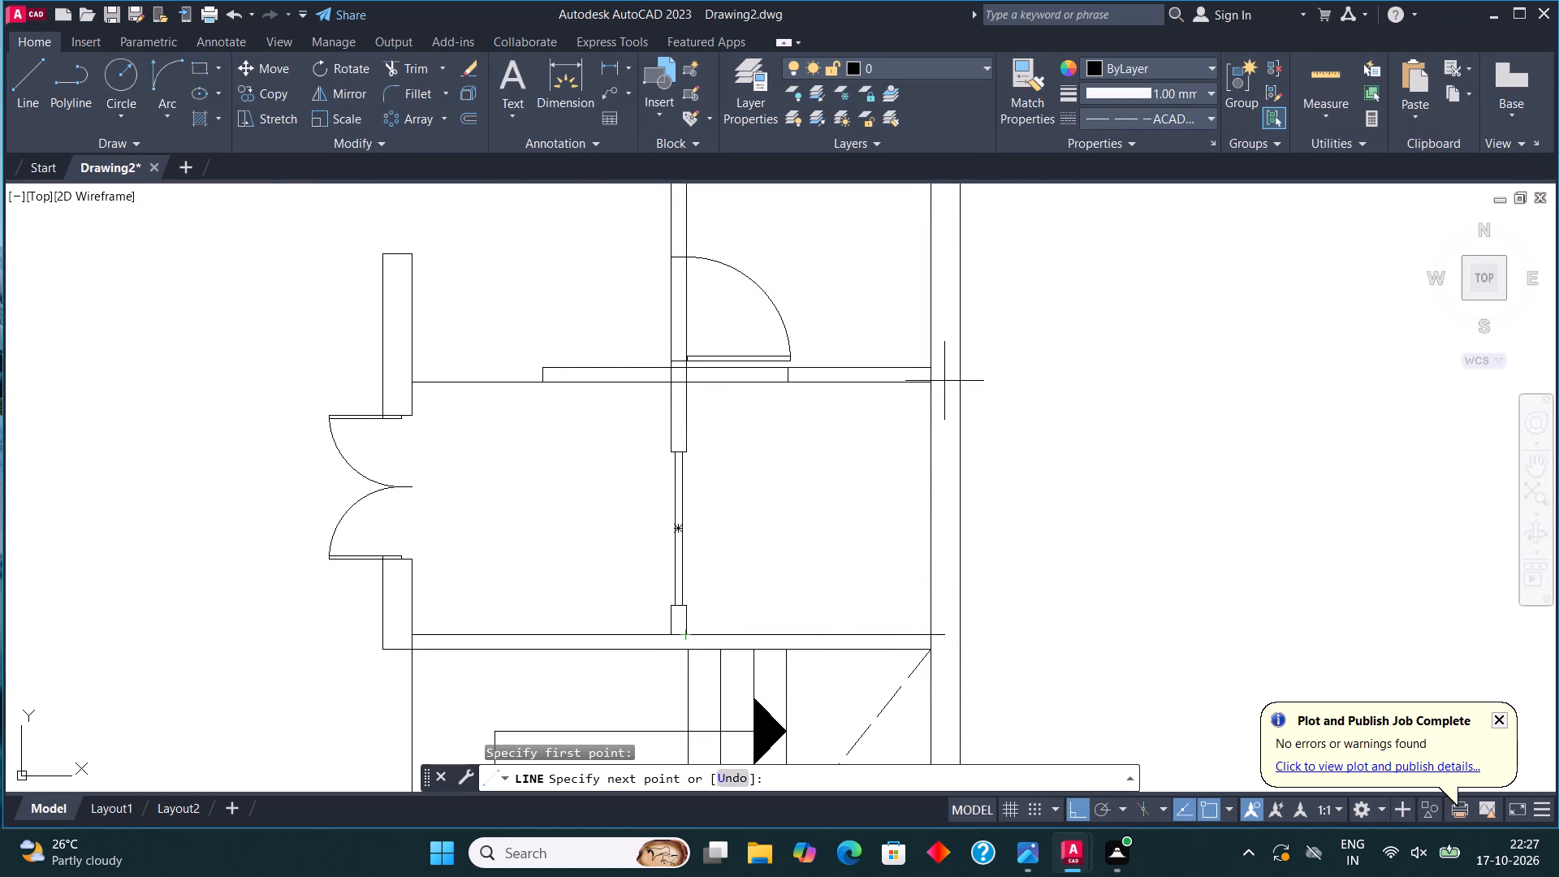
pyautogui.click(926, 383)
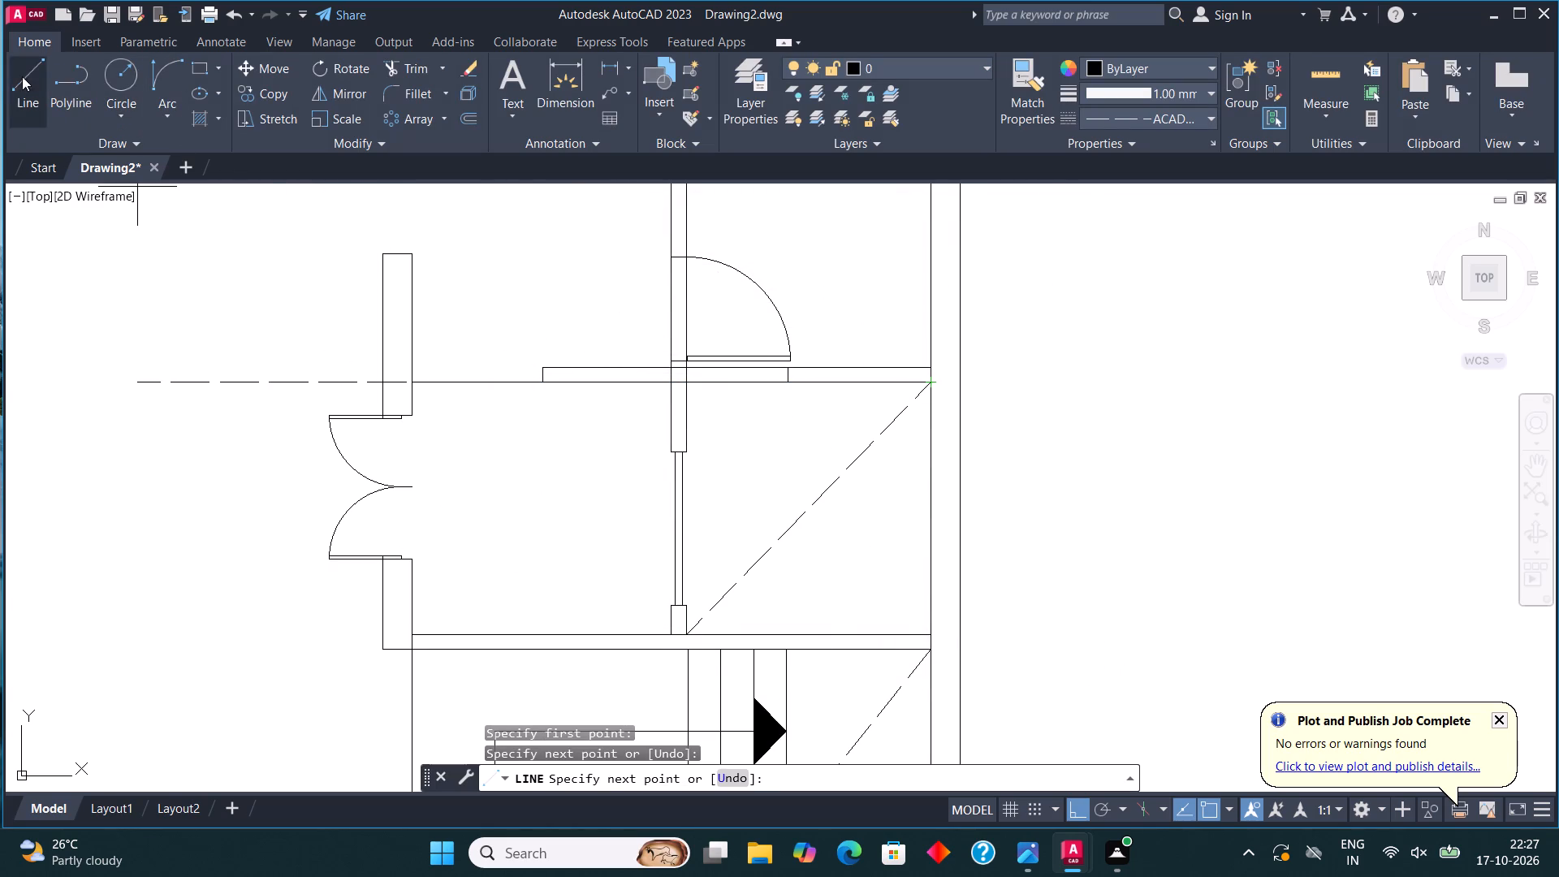
pyautogui.click(22, 76)
pyautogui.click(931, 635)
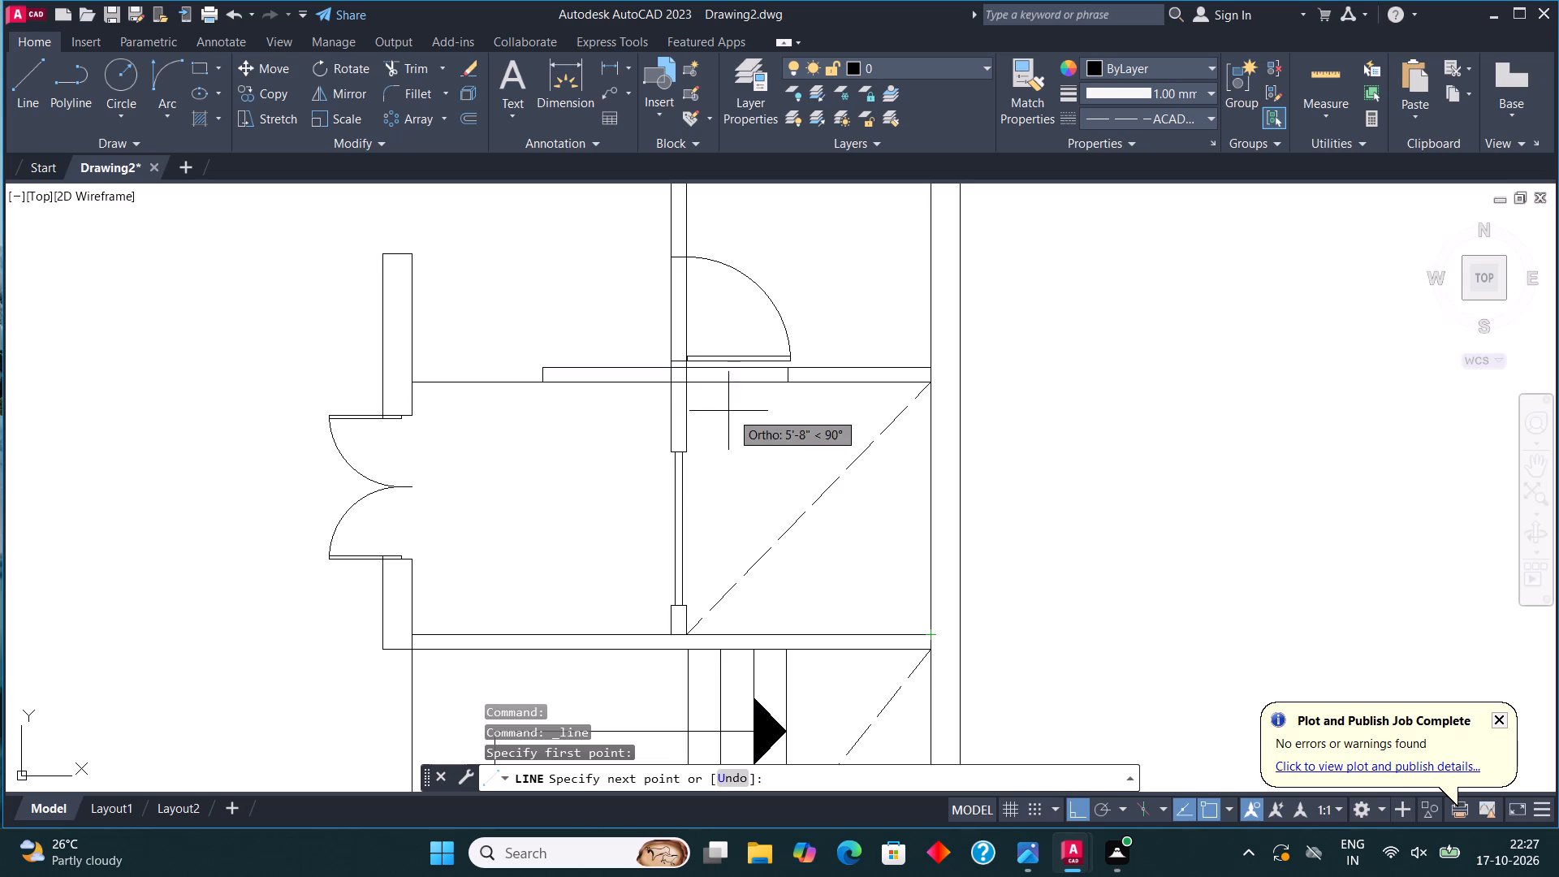
pyautogui.click(693, 390)
pyautogui.press('Escape')
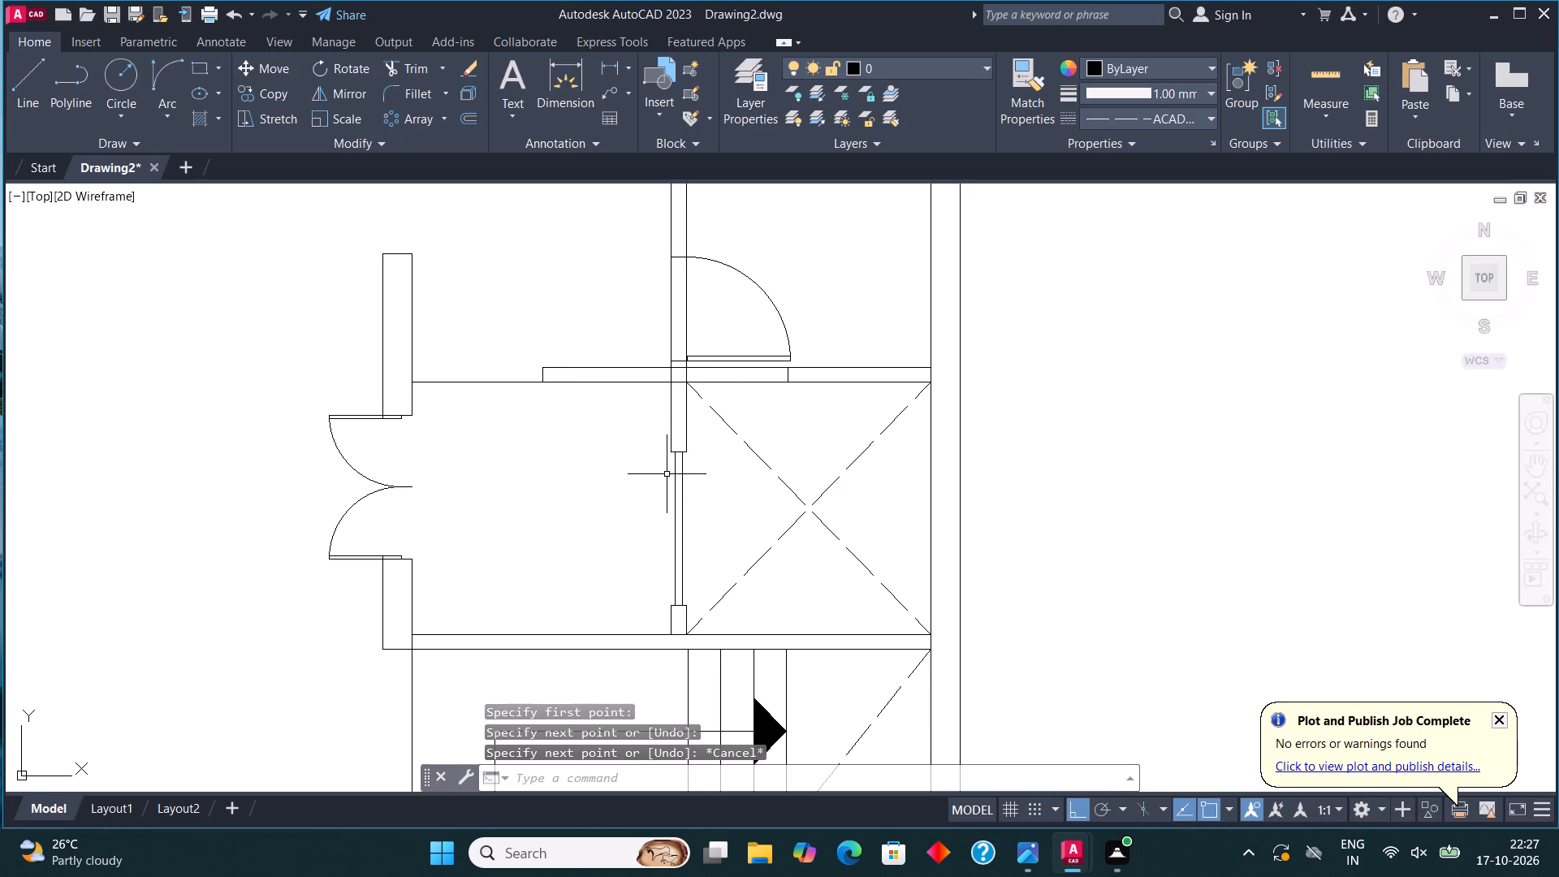
# Copy the upper-right door of the four loose single doors onto the large room's bottom wall, near its right-hand corner, with Ortho off.
pyautogui.scroll(-1, 713, 390)
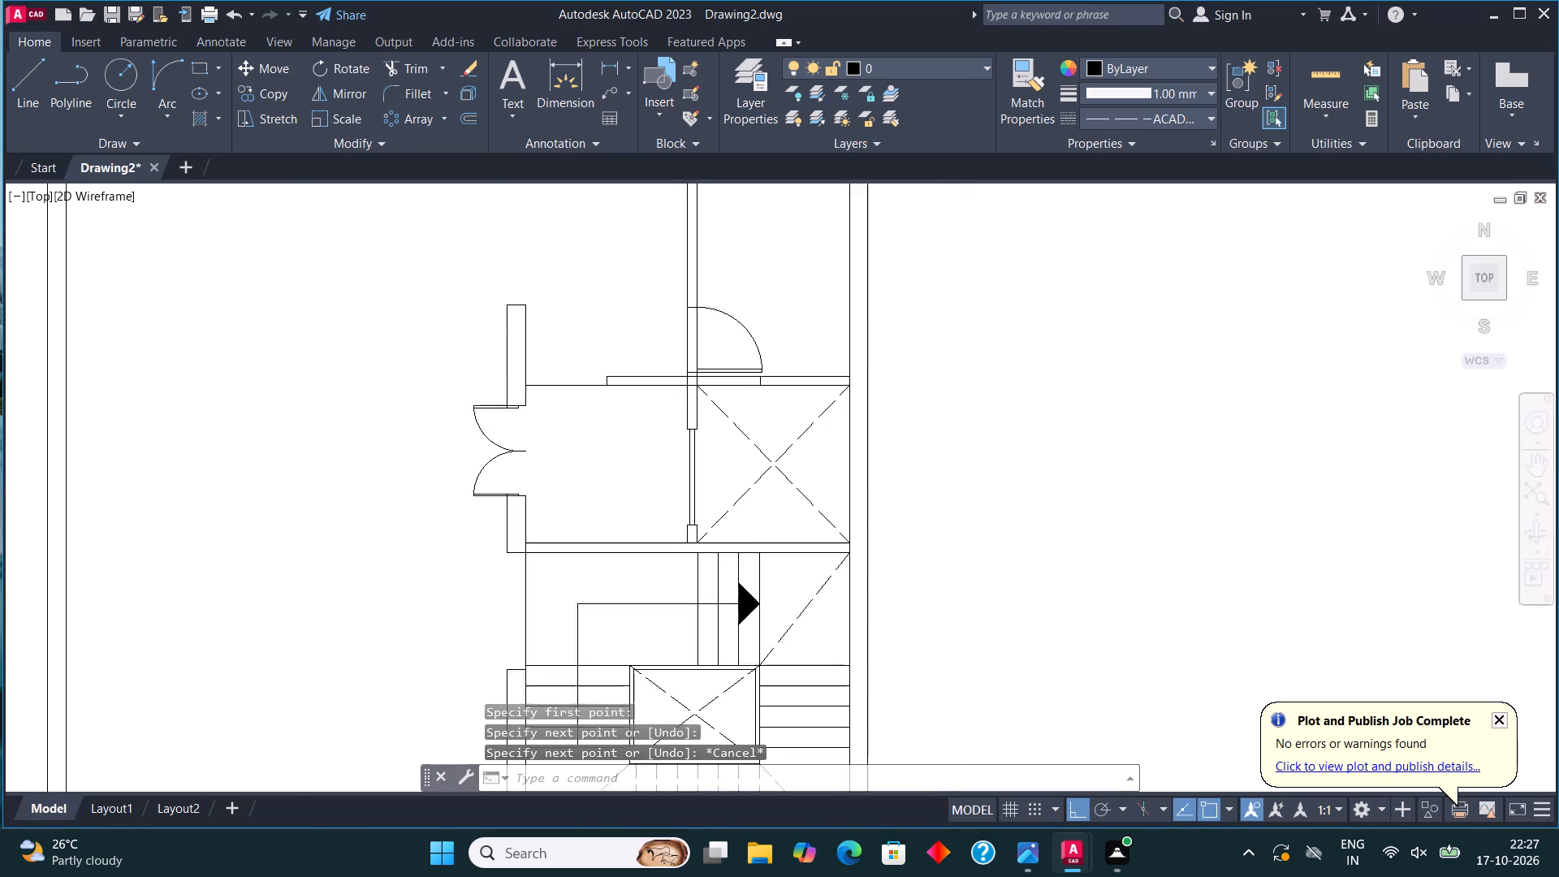
pyautogui.scroll(-1, 715, 392)
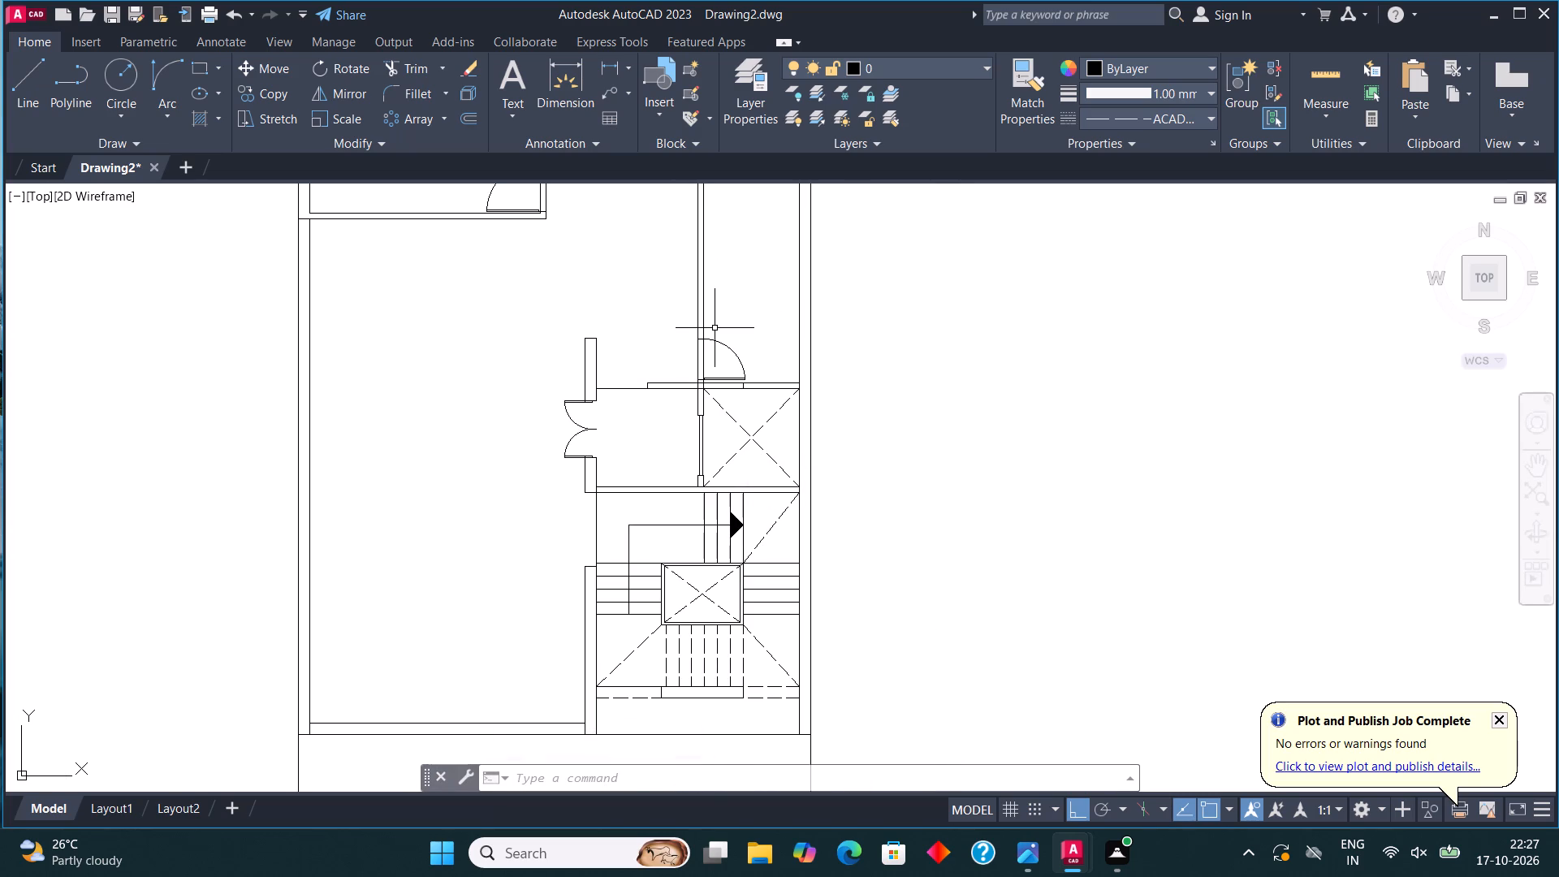
pyautogui.scroll(2, 676, 637)
pyautogui.moveTo(677, 603); pyautogui.dragTo(769, 382, button='middle')
pyautogui.scroll(-2, 769, 382)
pyautogui.moveTo(763, 403); pyautogui.dragTo(786, 551, button='middle')
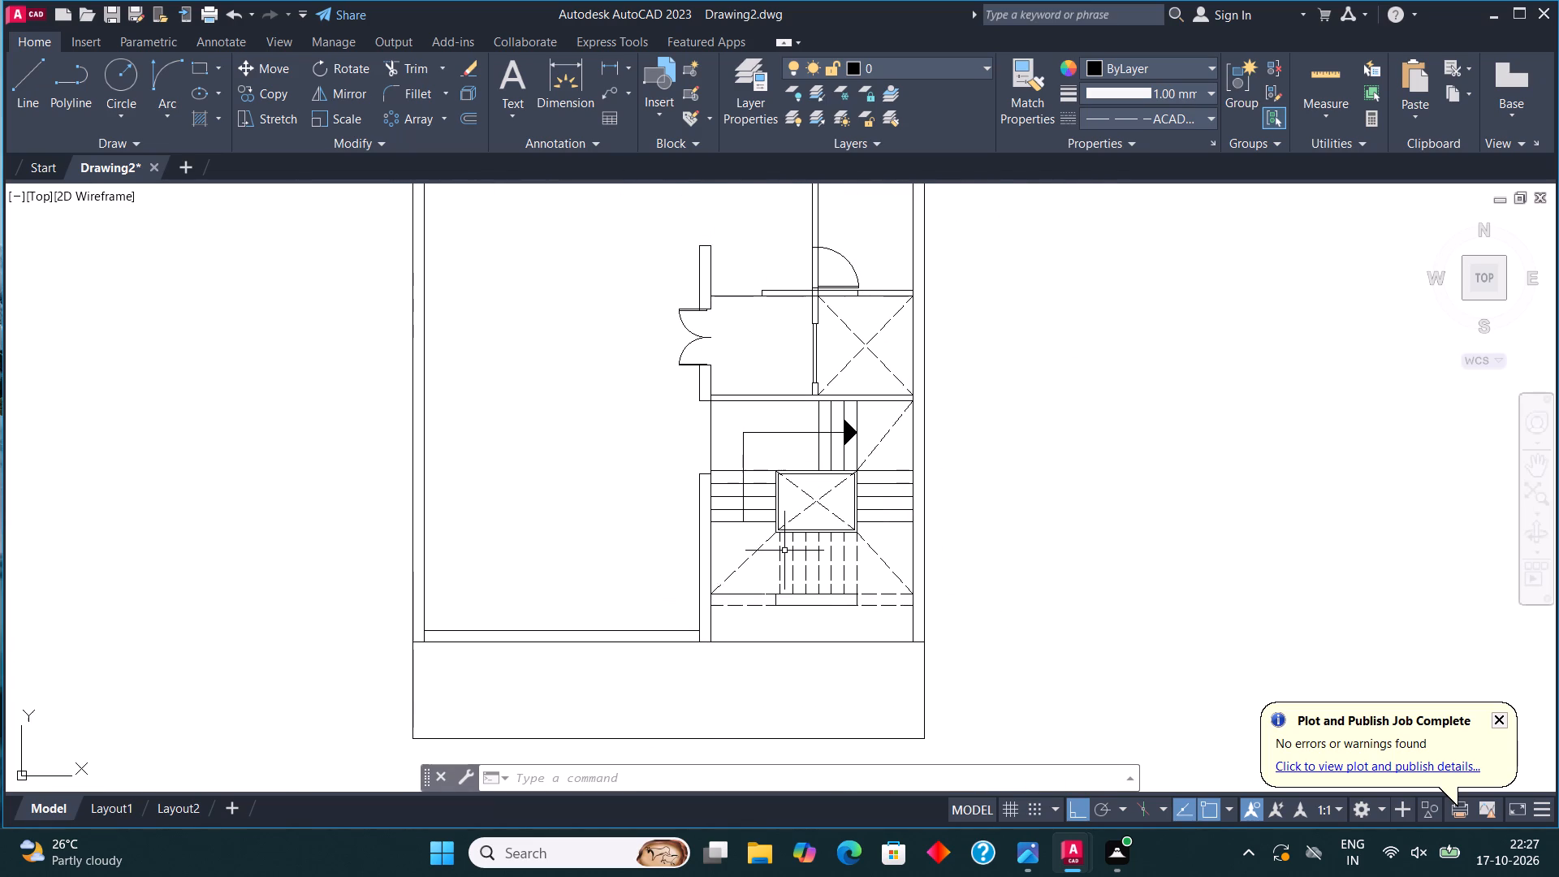
pyautogui.scroll(-2, 700, 690)
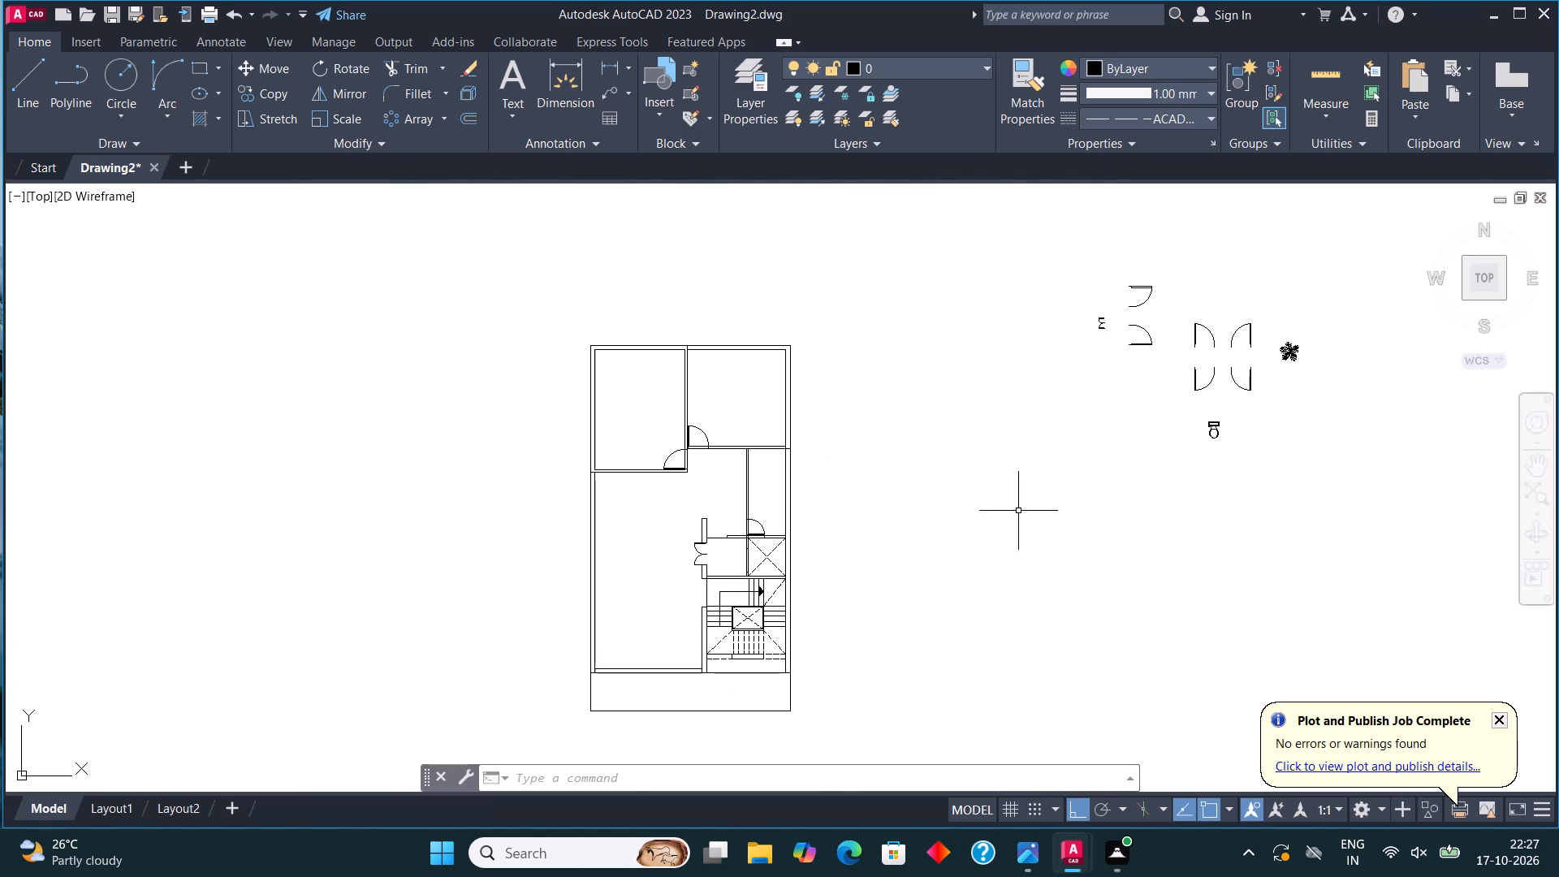
pyautogui.scroll(3, 1247, 351)
pyautogui.click(1272, 302)
pyautogui.click(1225, 330)
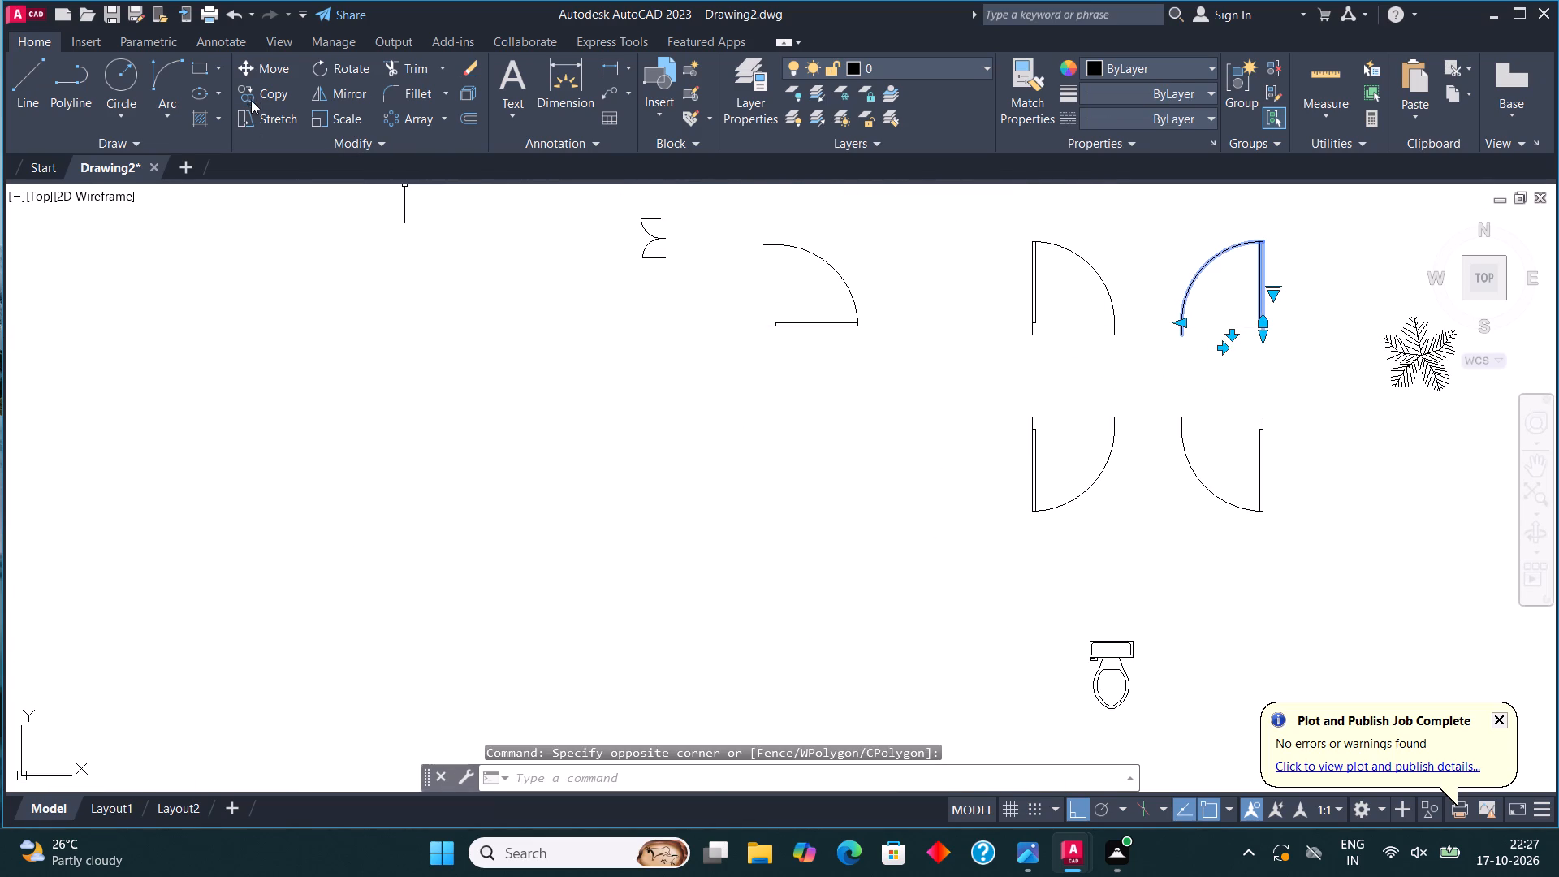
pyautogui.click(252, 88)
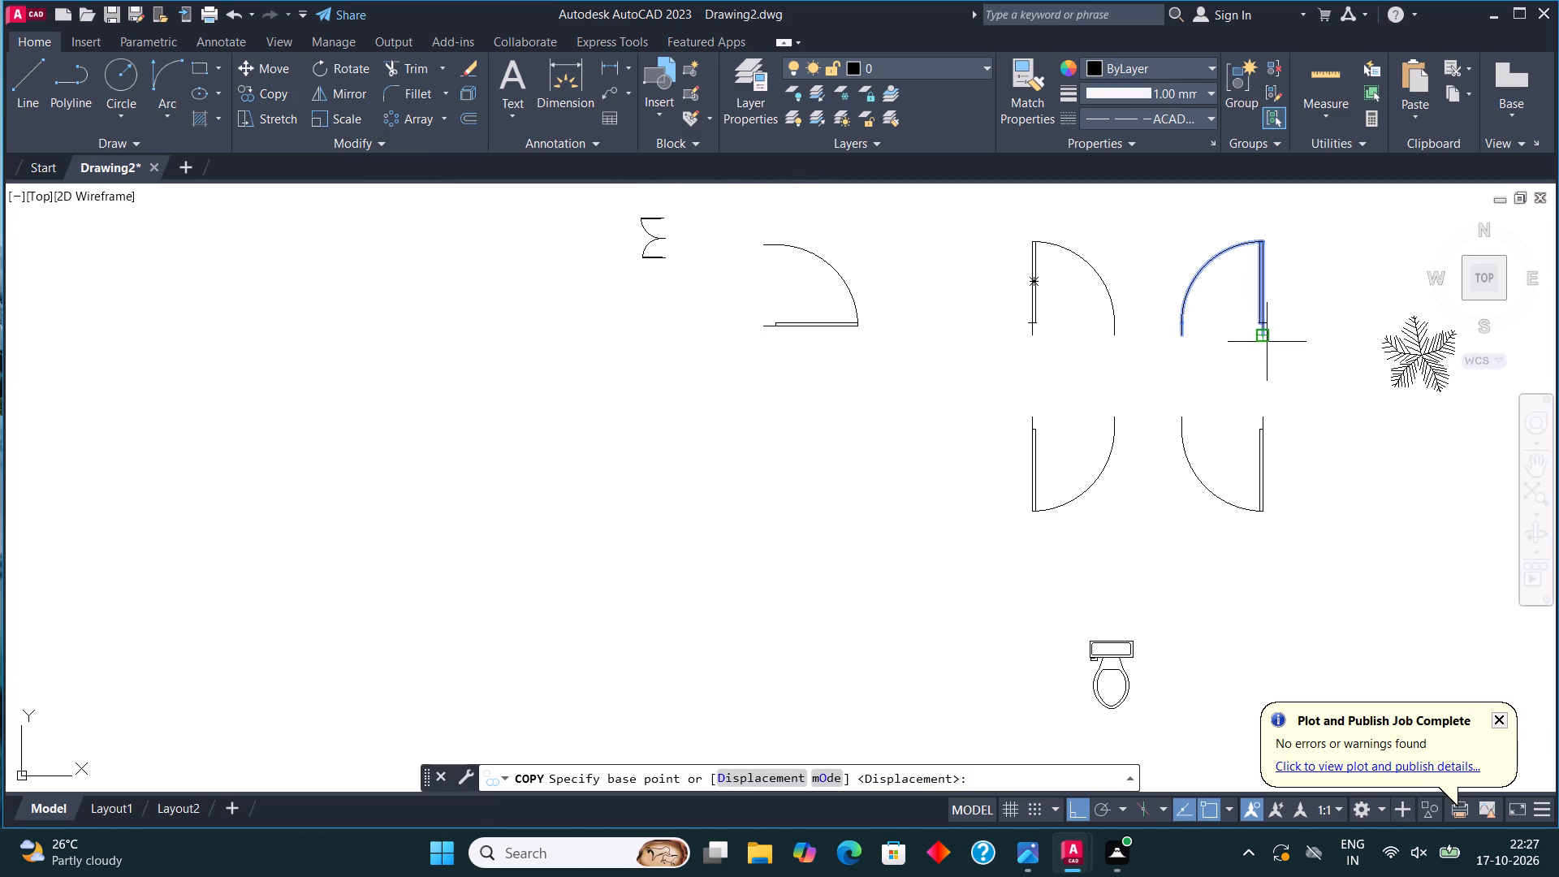
pyautogui.click(1267, 342)
pyautogui.press('F8')
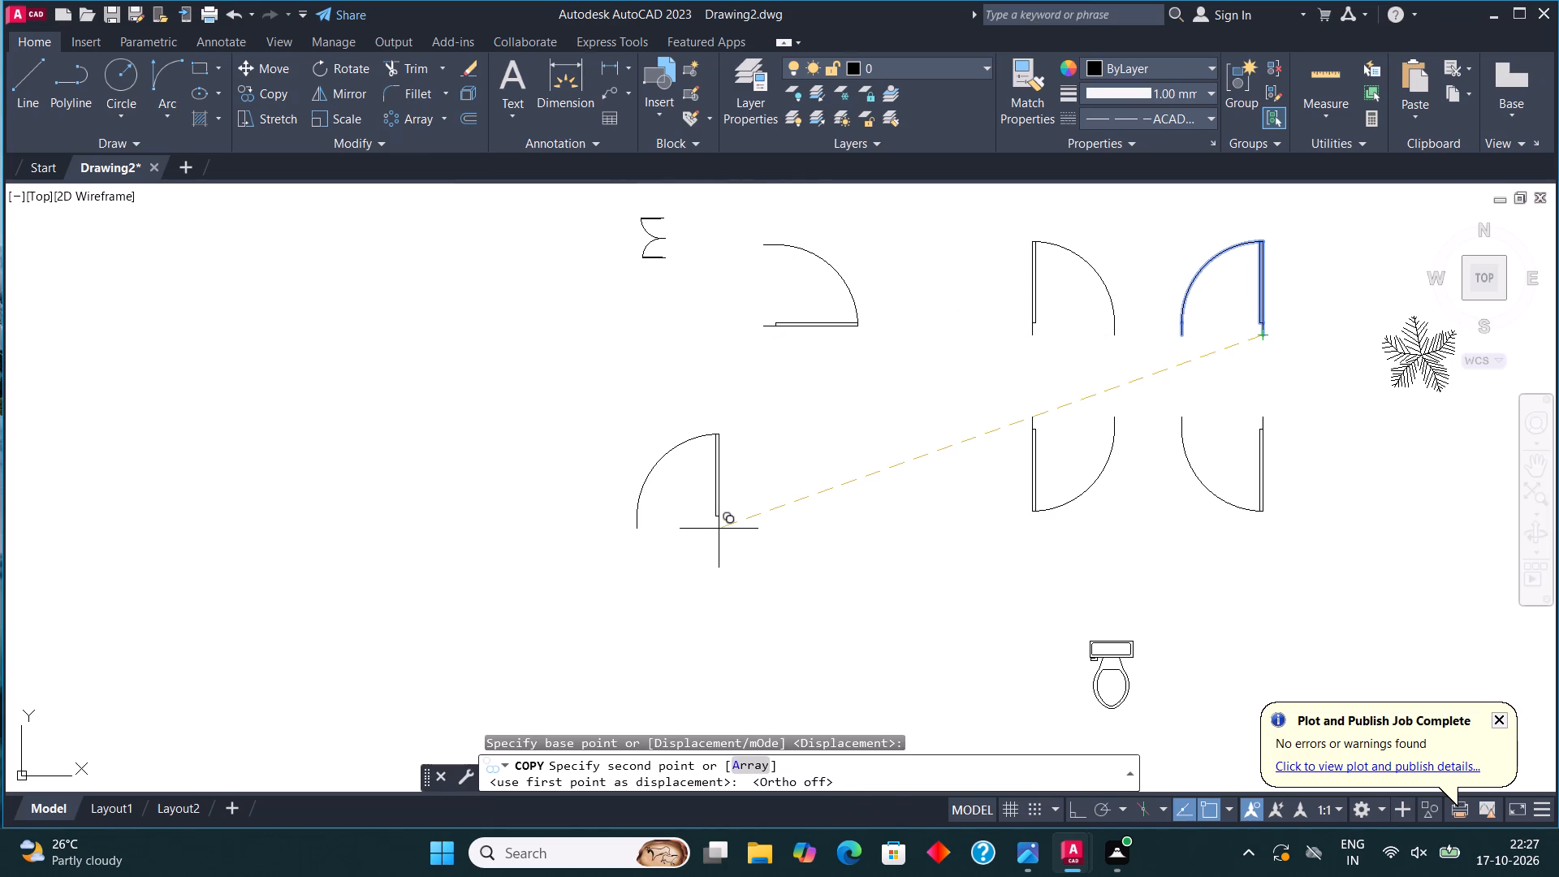
pyautogui.scroll(-4, 765, 535)
pyautogui.moveTo(812, 543); pyautogui.dragTo(906, 420, button='middle')
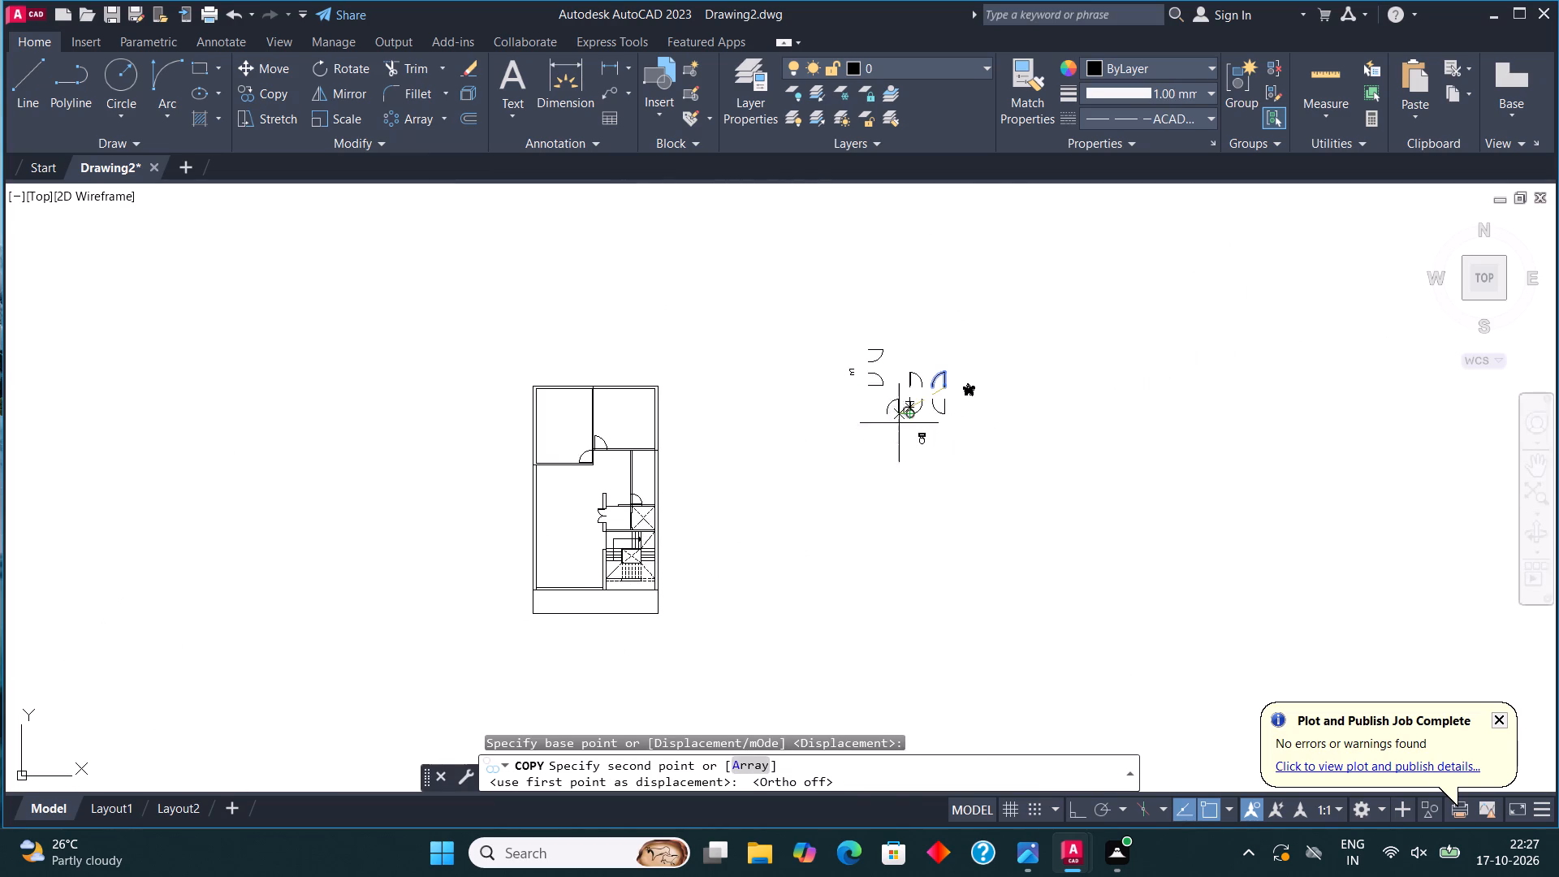
pyautogui.scroll(4, 593, 600)
pyautogui.scroll(2, 646, 512)
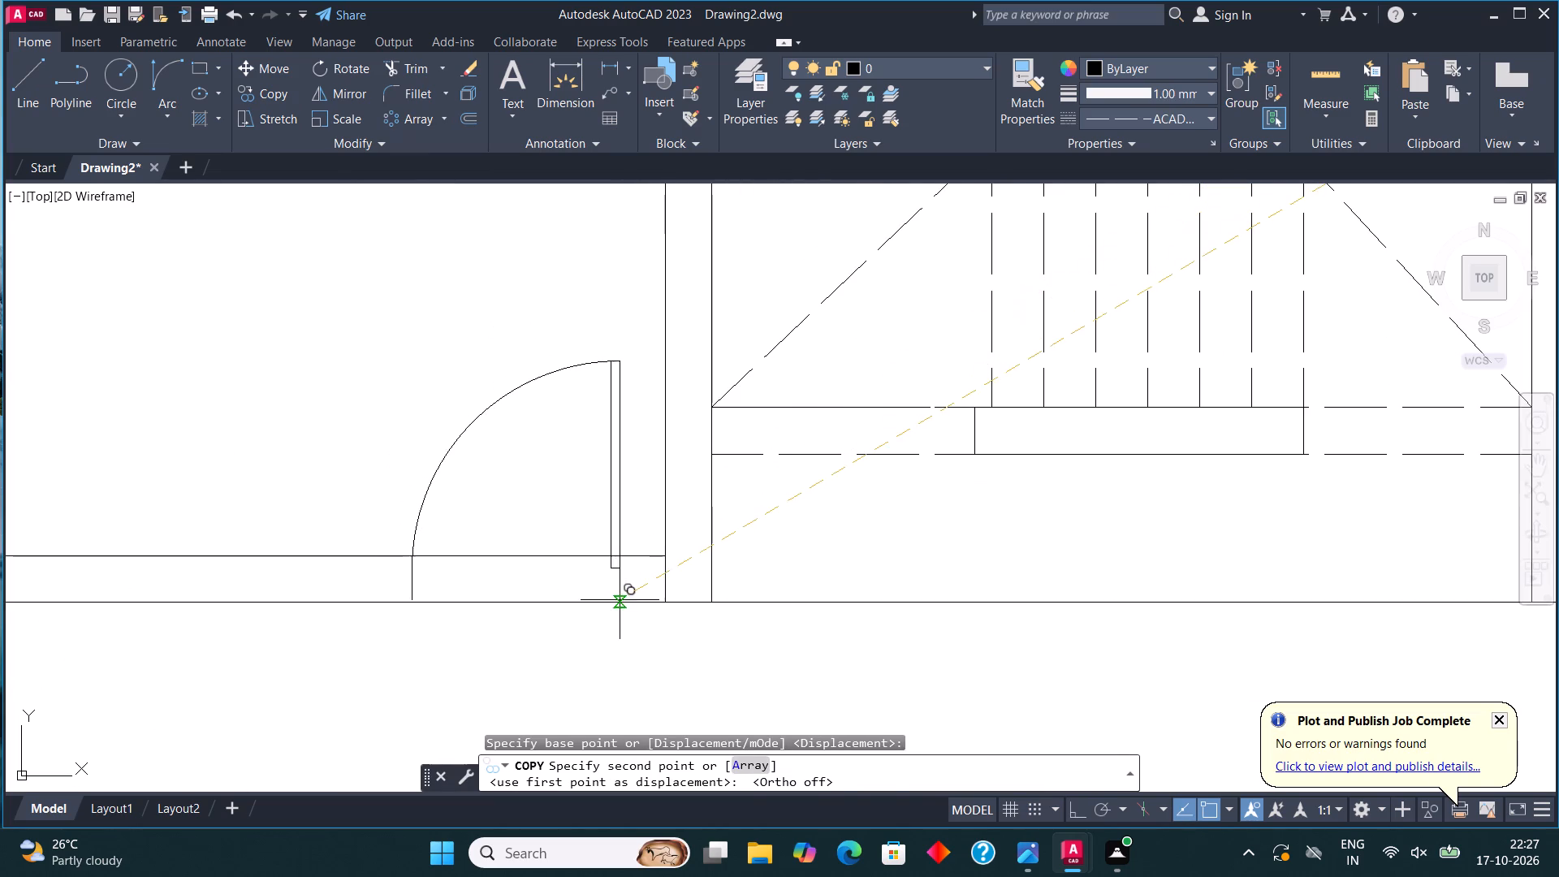
pyautogui.click(621, 600)
pyautogui.press('Escape')
# Trim both lines of the large room's bottom wall across the copied door's opening.
pyautogui.click(408, 67)
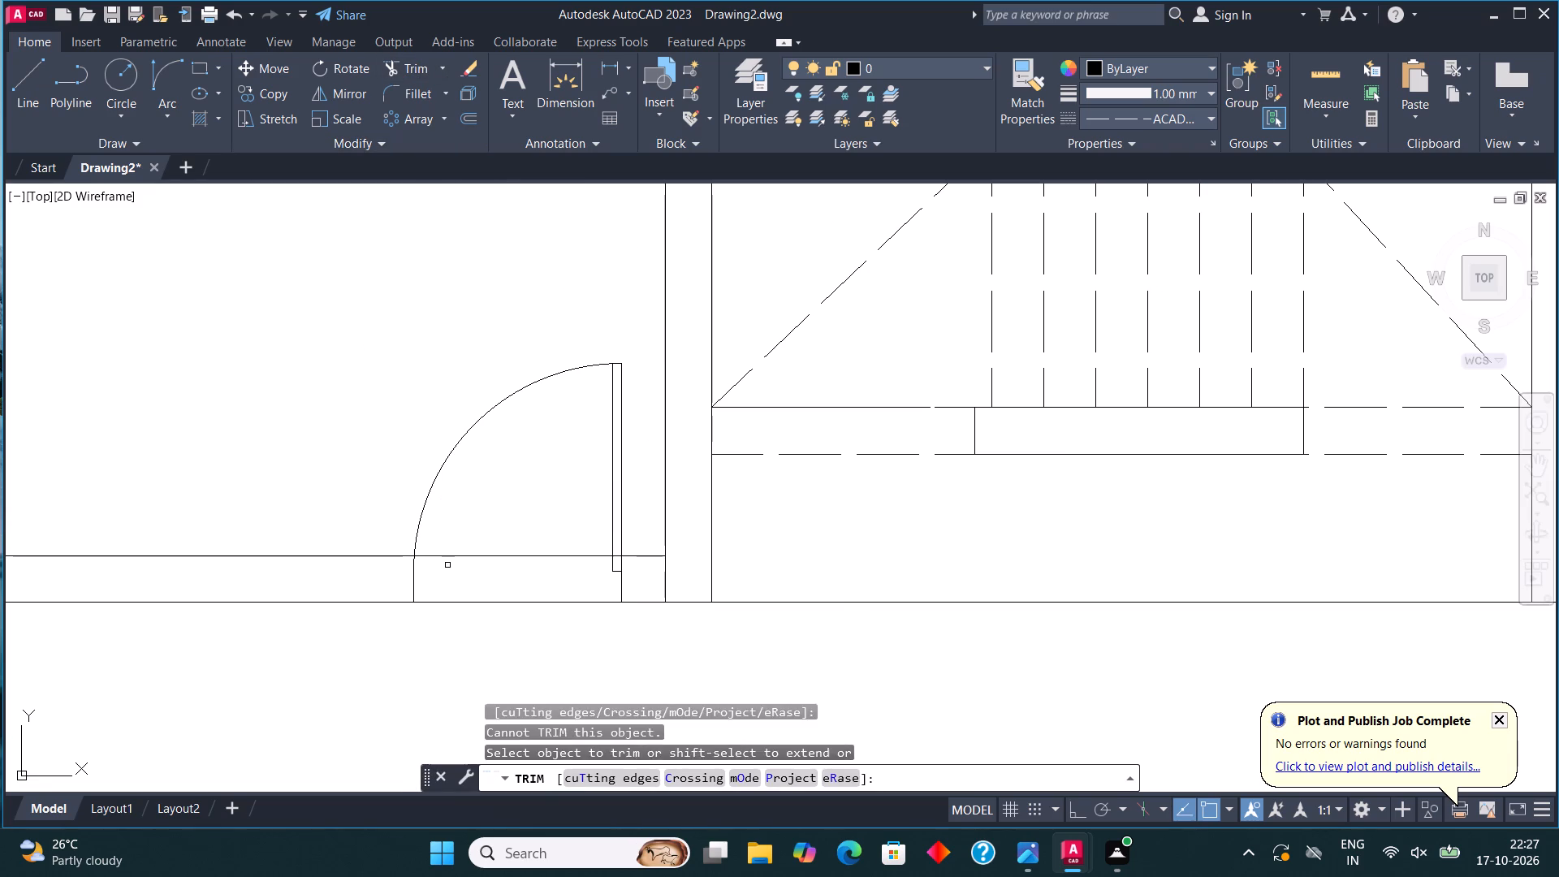
pyautogui.click(485, 650)
pyautogui.click(506, 512)
pyautogui.press('Escape')
# Move the double door from the lobby's left wall straight down into the wall gap beside the staircase's upper landing.
pyautogui.scroll(-3, 506, 548)
pyautogui.moveTo(569, 512); pyautogui.dragTo(649, 627, button='middle')
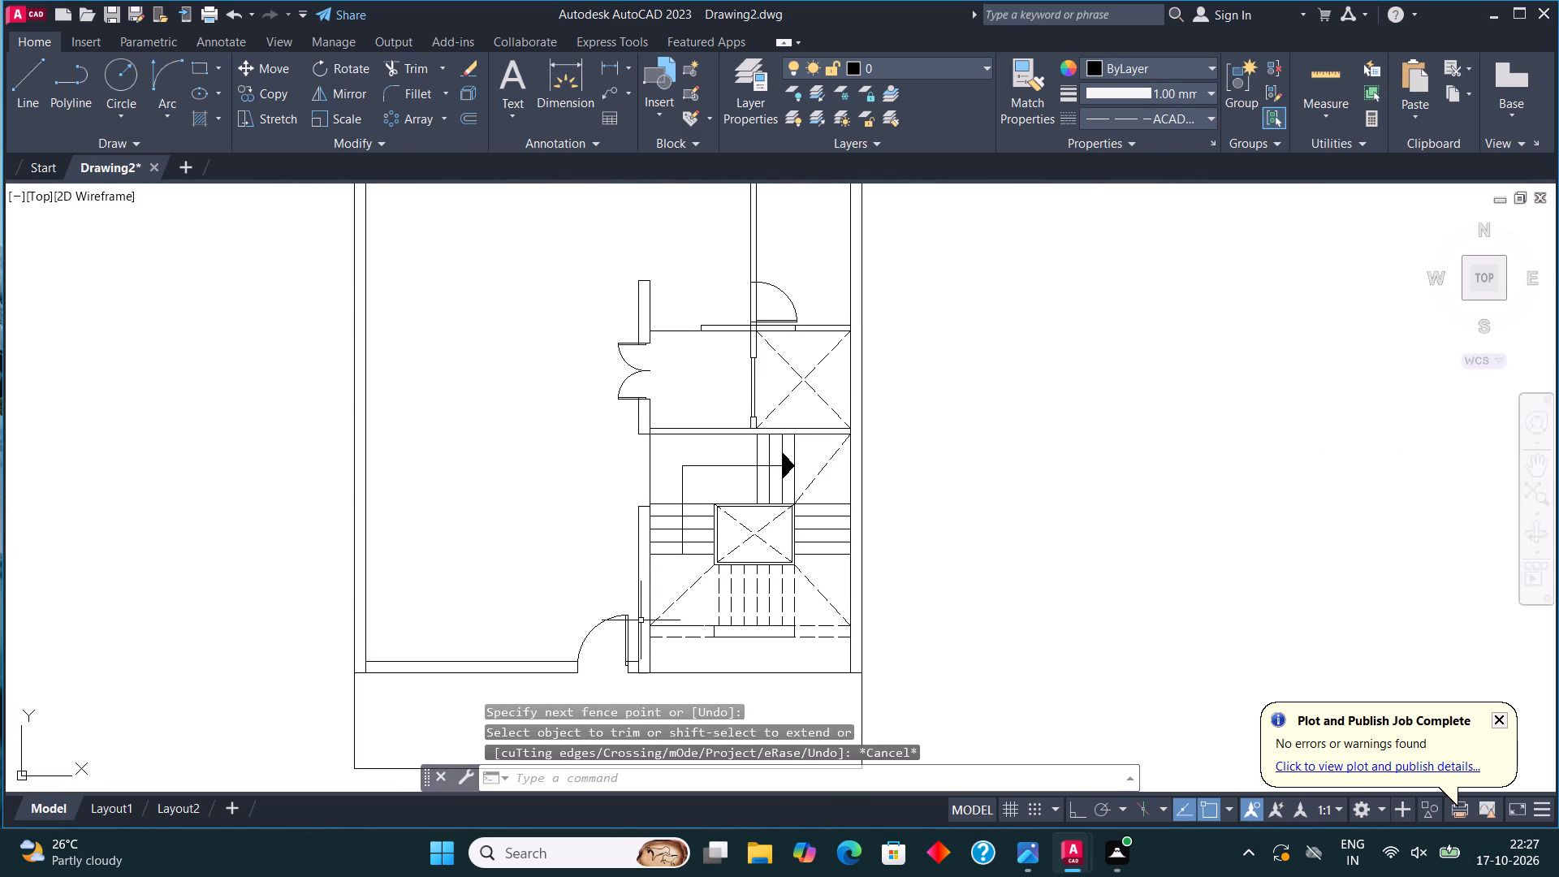
pyautogui.moveTo(659, 503); pyautogui.dragTo(693, 564, button='middle')
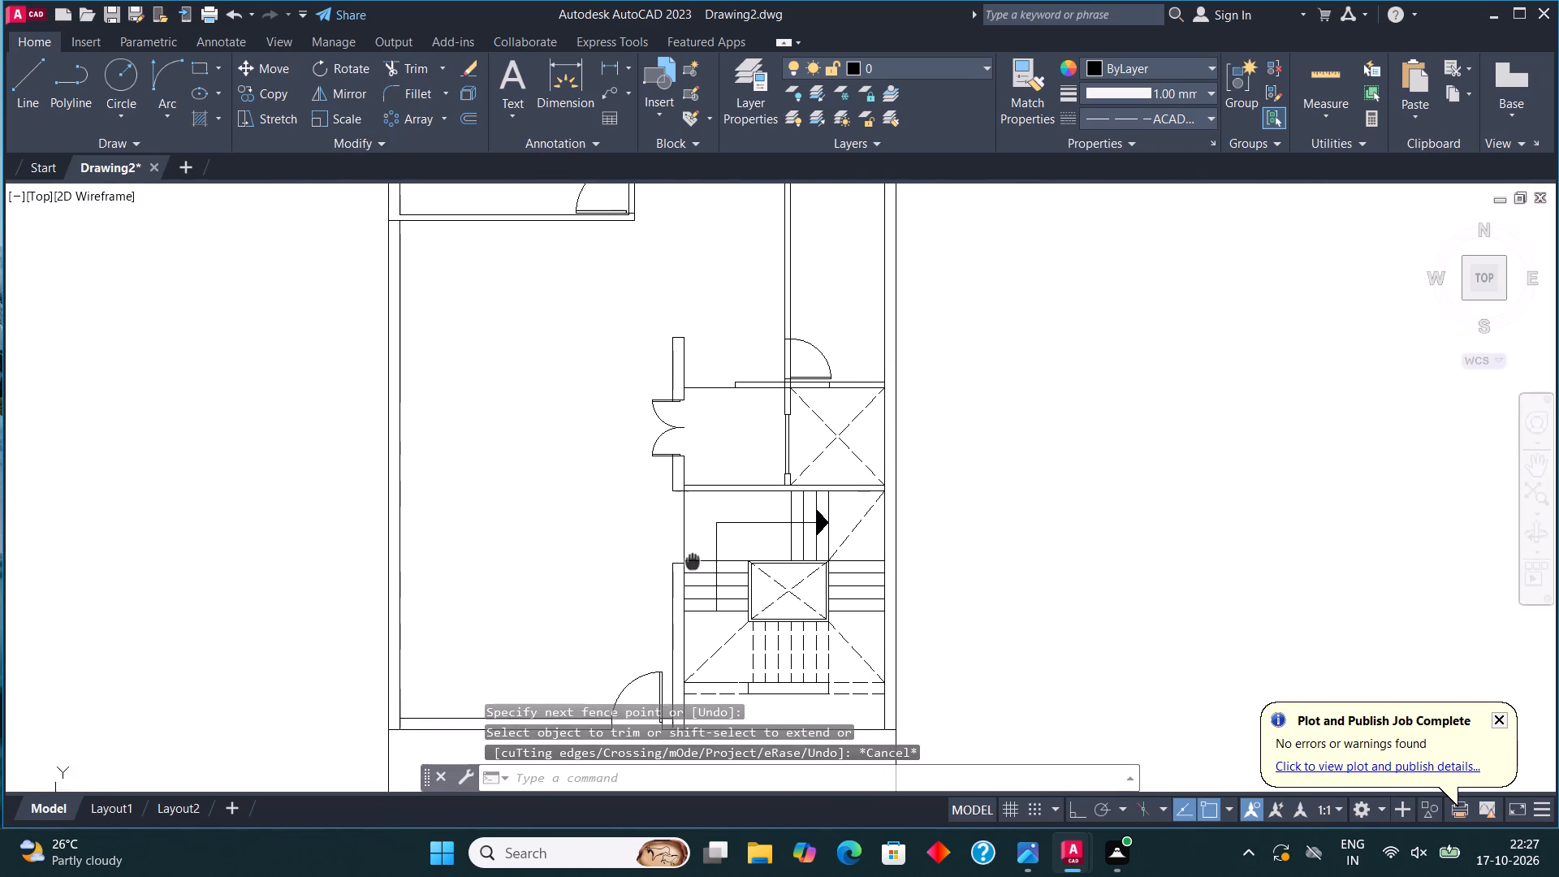
pyautogui.moveTo(693, 564); pyautogui.dragTo(703, 582, button='middle')
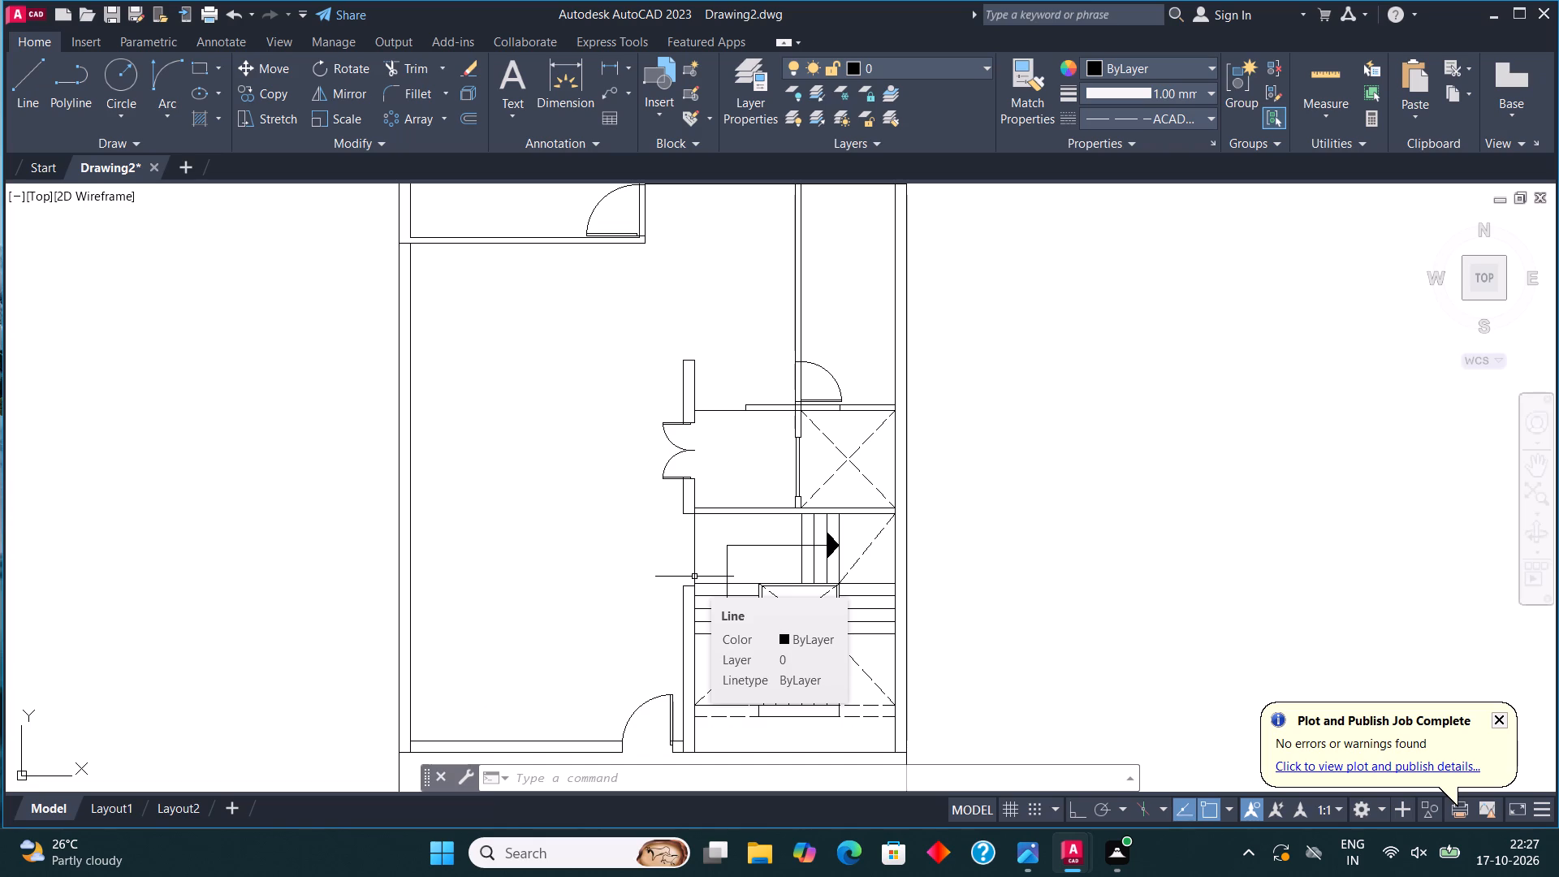
pyautogui.scroll(1, 671, 460)
pyautogui.click(705, 450)
pyautogui.click(649, 443)
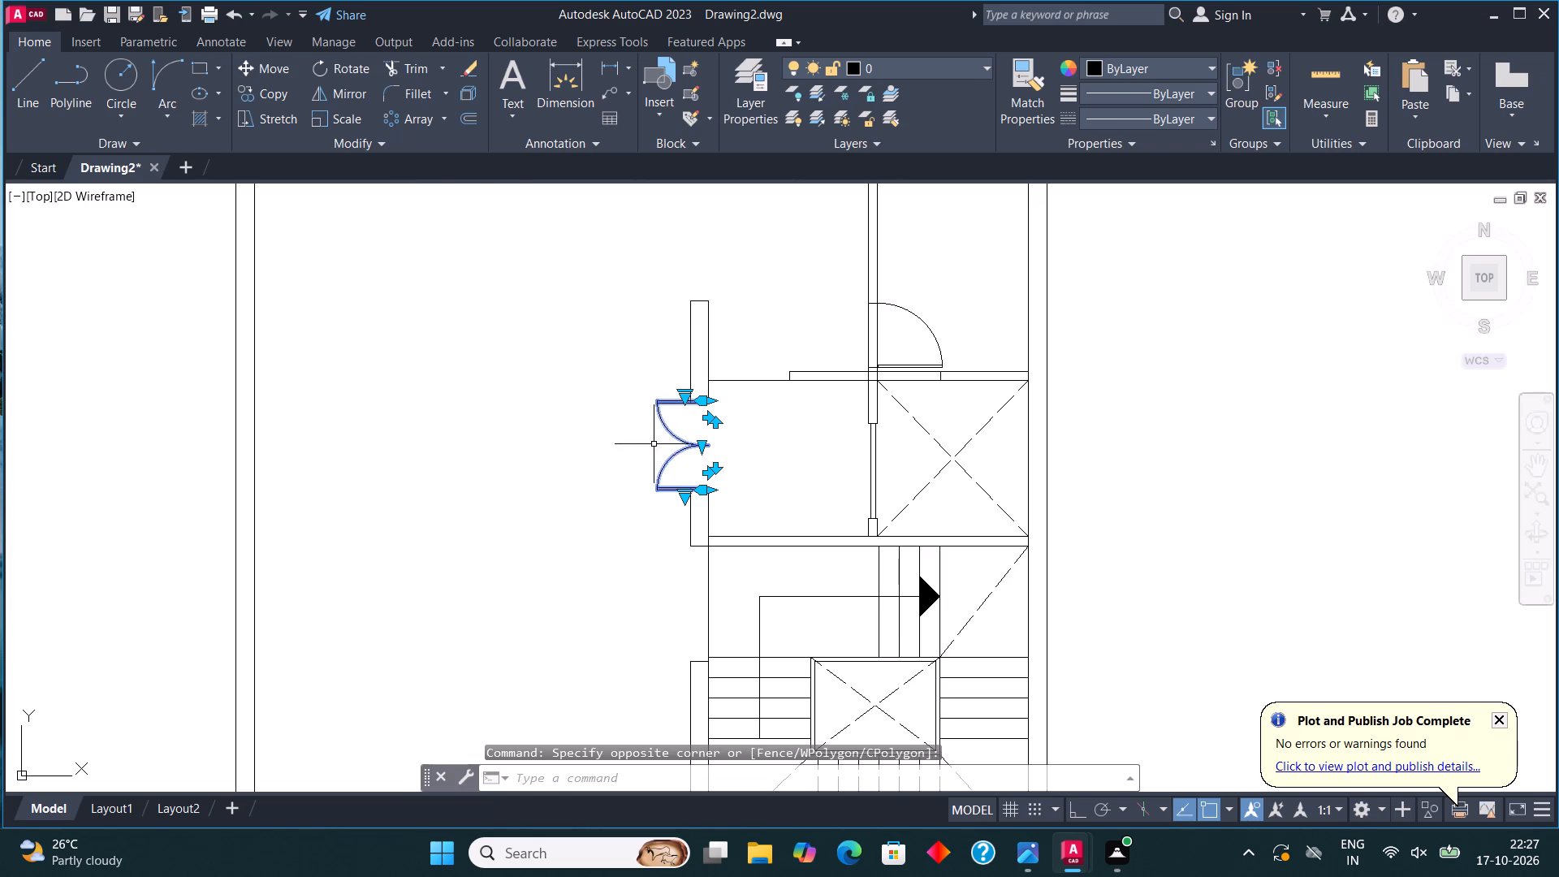
pyautogui.click(279, 68)
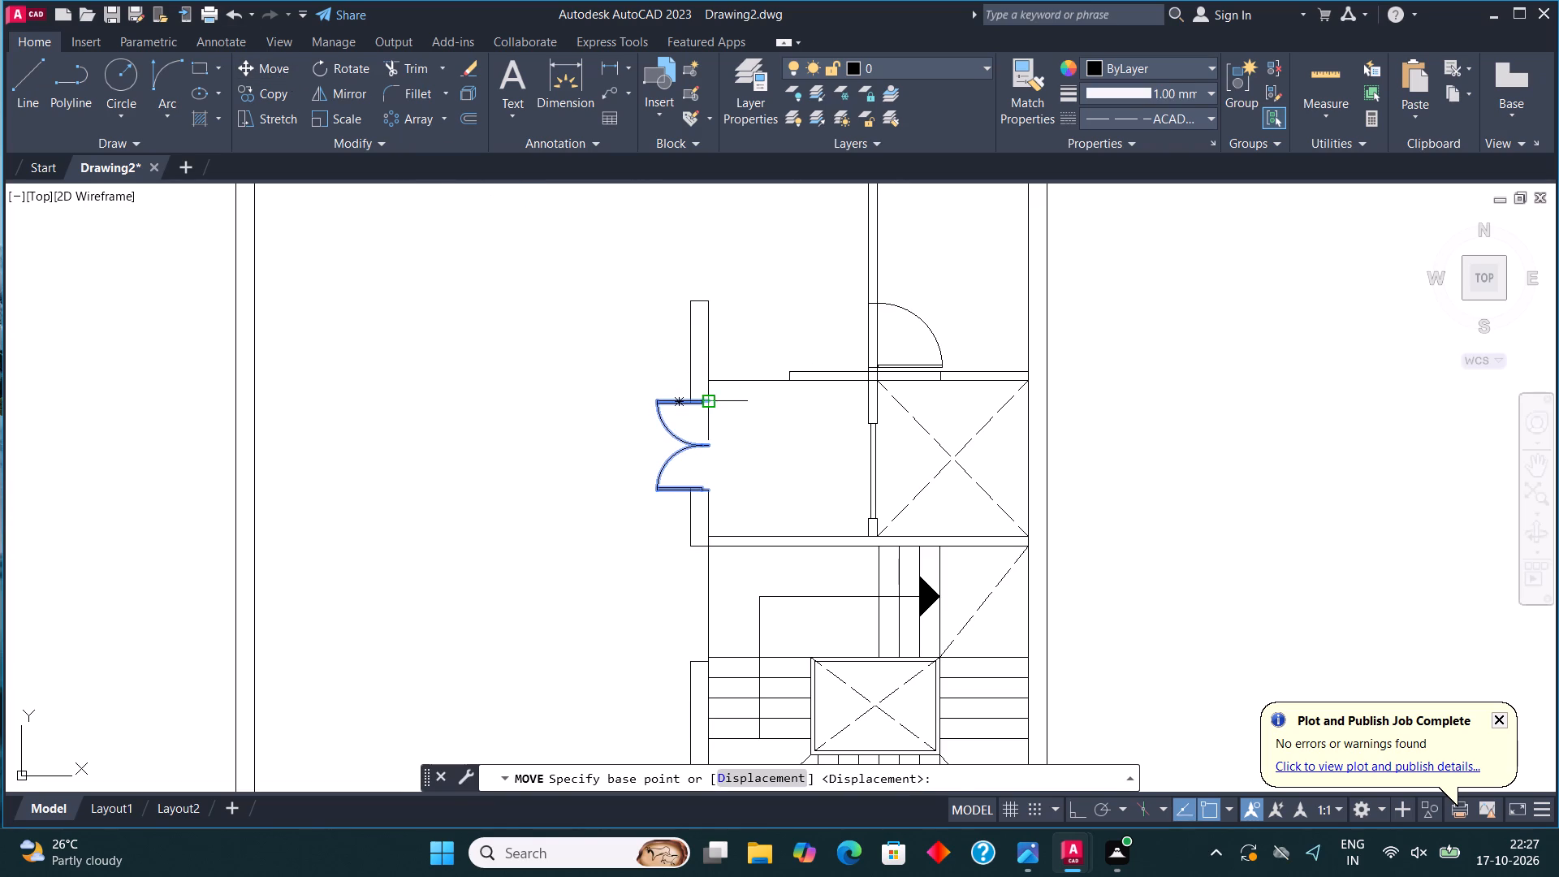
pyautogui.click(708, 398)
pyautogui.click(710, 561)
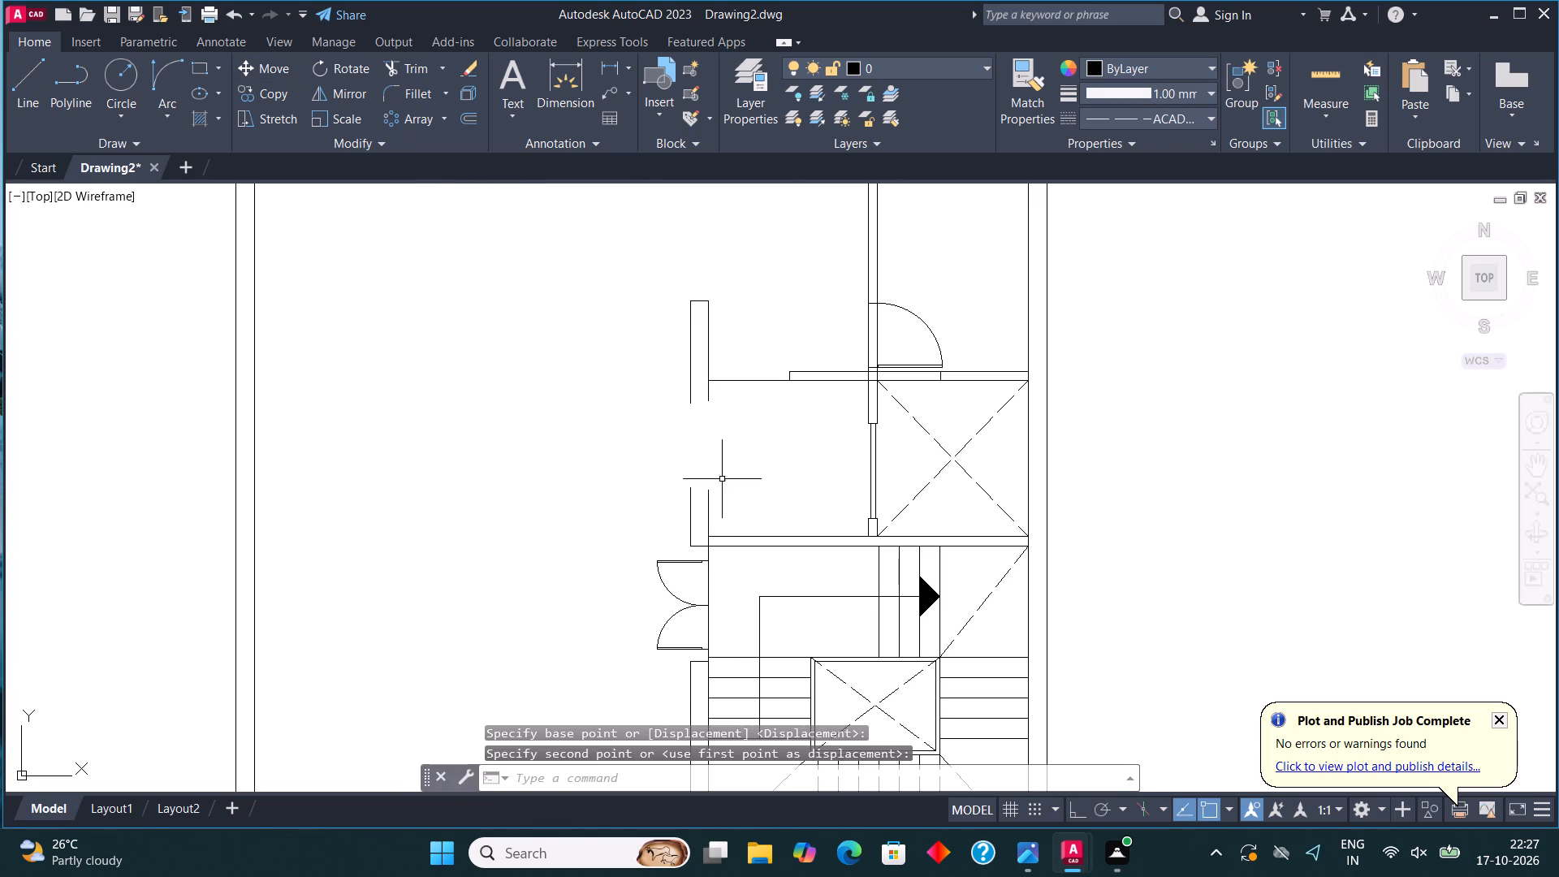
pyautogui.scroll(3, 700, 612)
pyautogui.scroll(-4, 698, 612)
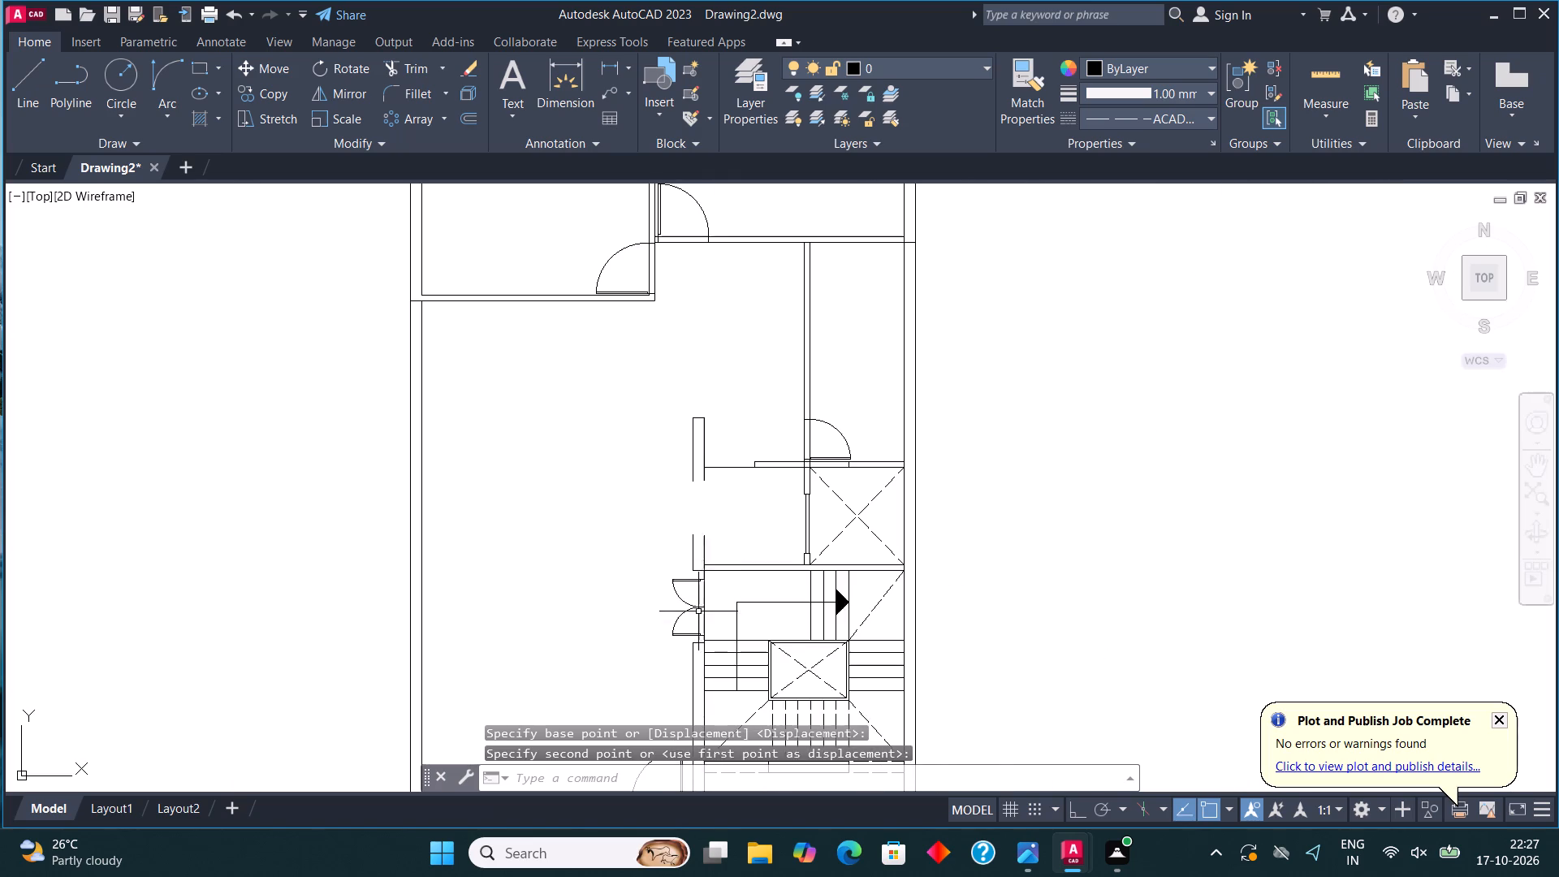
pyautogui.press('Escape')
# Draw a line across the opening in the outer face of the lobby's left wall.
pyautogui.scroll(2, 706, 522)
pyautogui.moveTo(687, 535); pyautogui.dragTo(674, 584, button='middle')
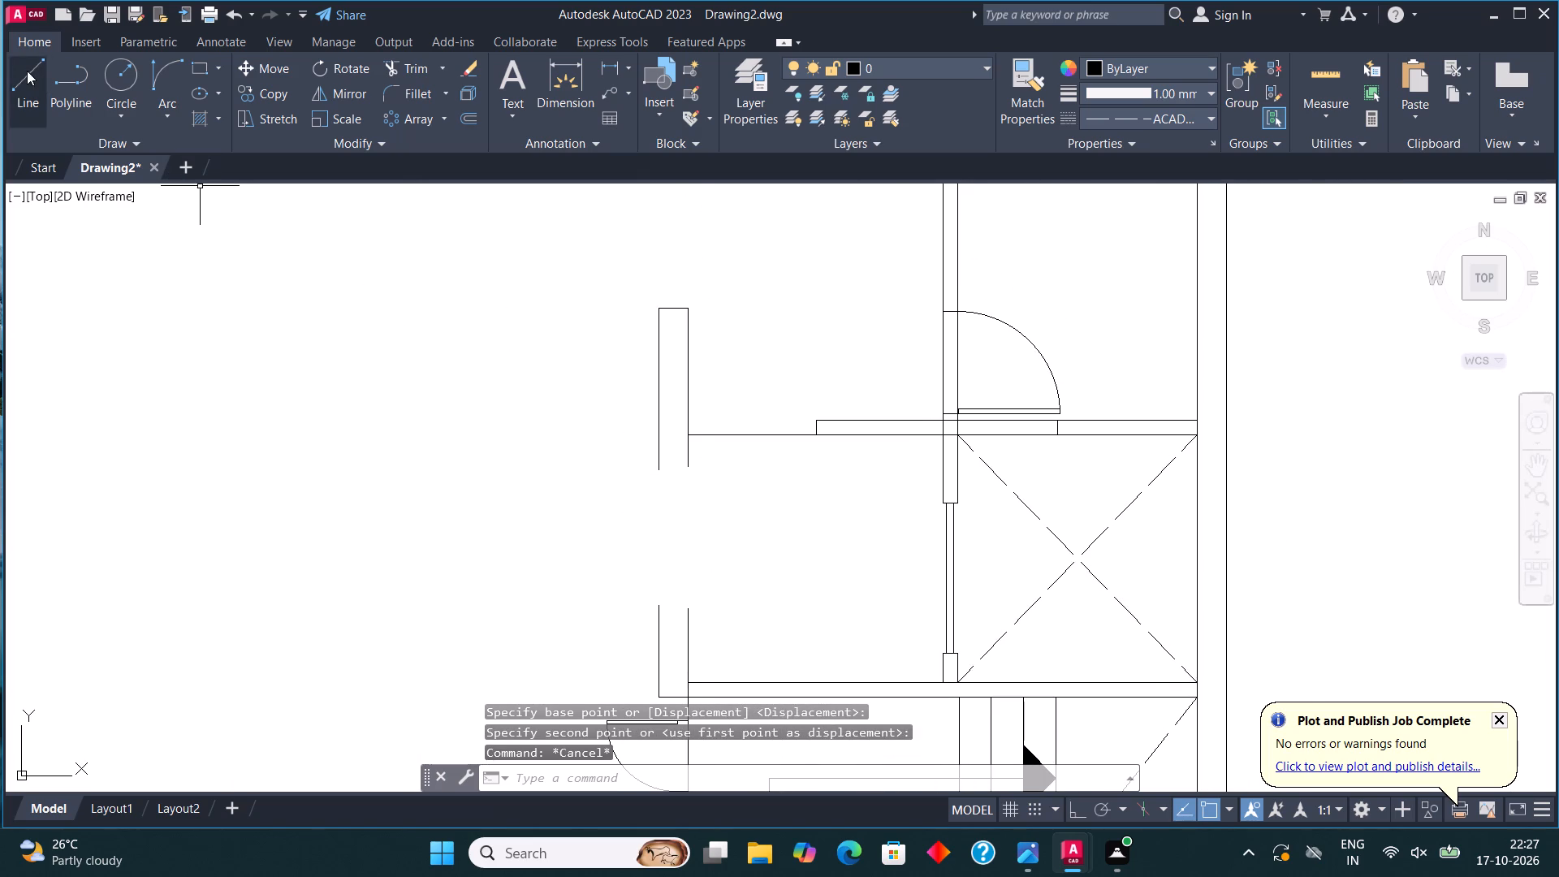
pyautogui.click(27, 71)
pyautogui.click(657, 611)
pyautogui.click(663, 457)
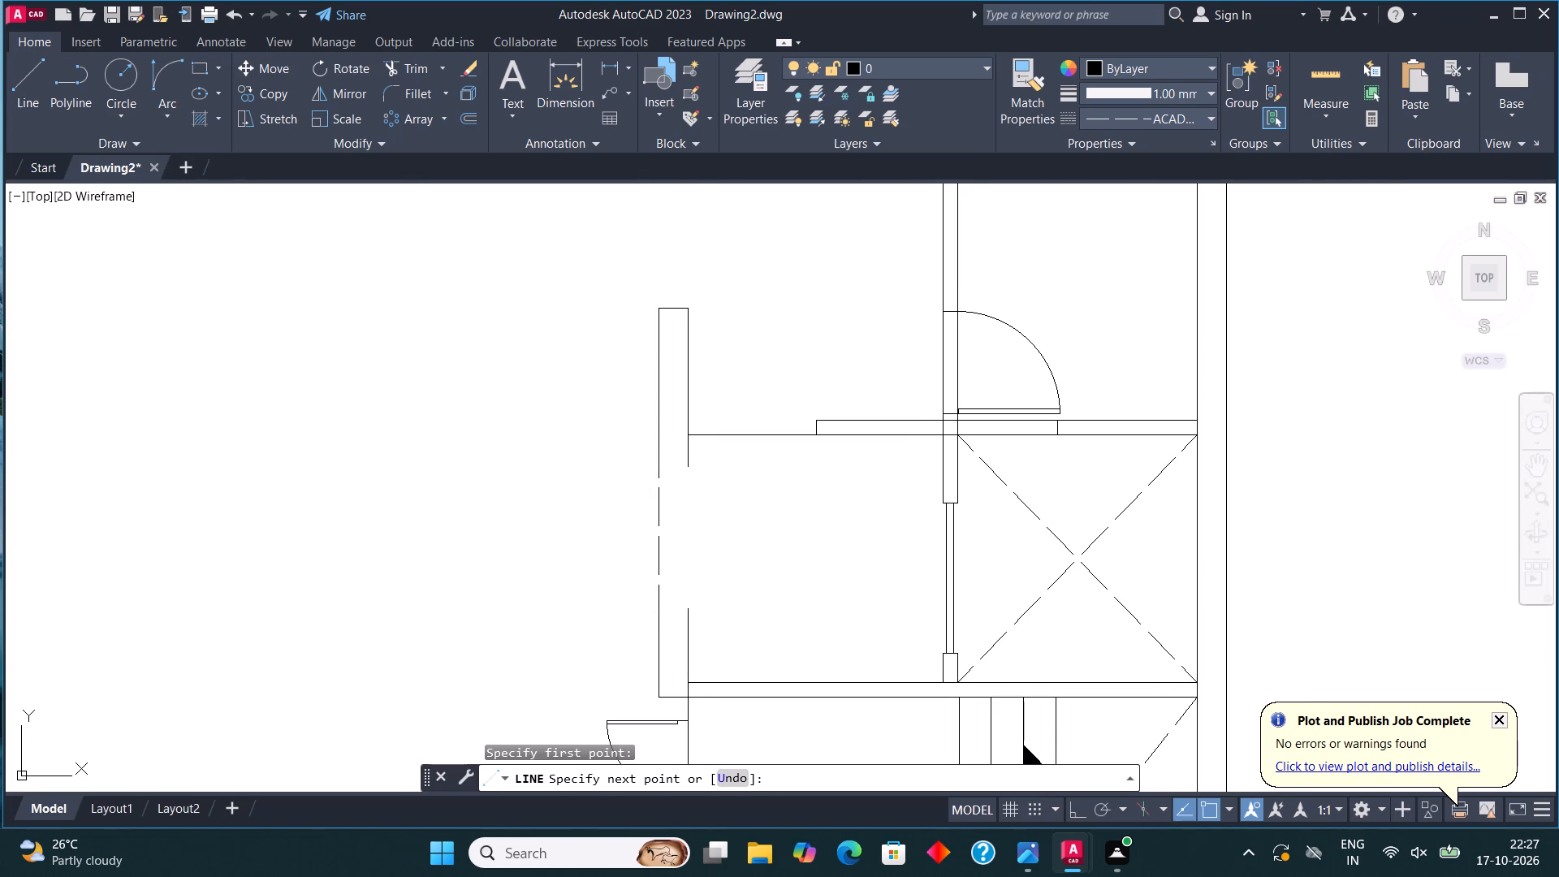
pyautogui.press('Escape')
# Set the current linetype to ByLayer.
pyautogui.write('li')
pyautogui.click(540, 612)
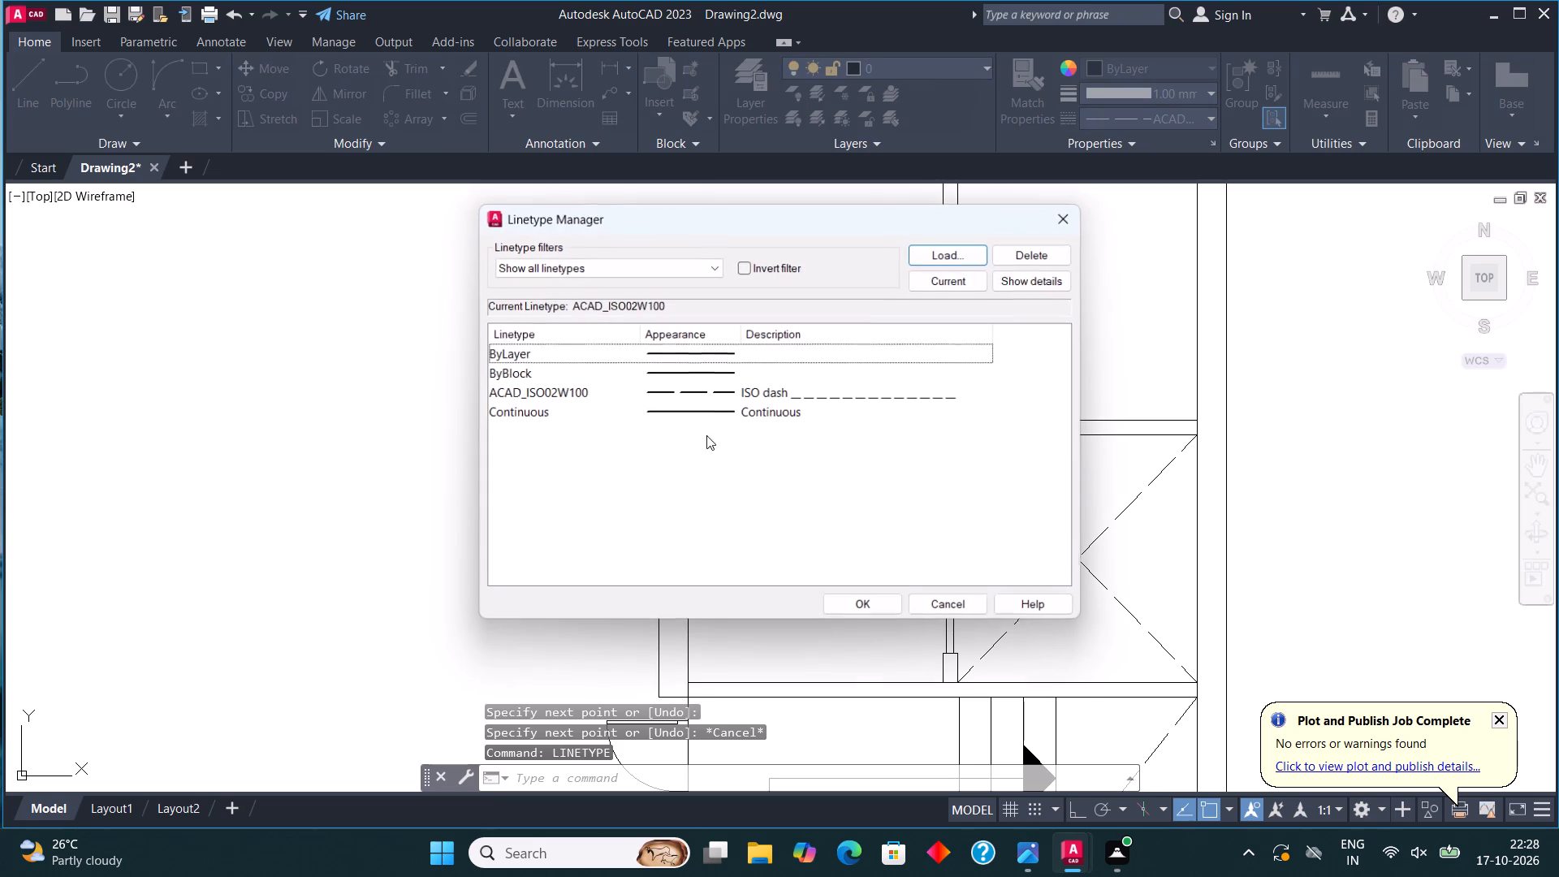
pyautogui.click(775, 357)
pyautogui.click(954, 274)
pyautogui.click(879, 612)
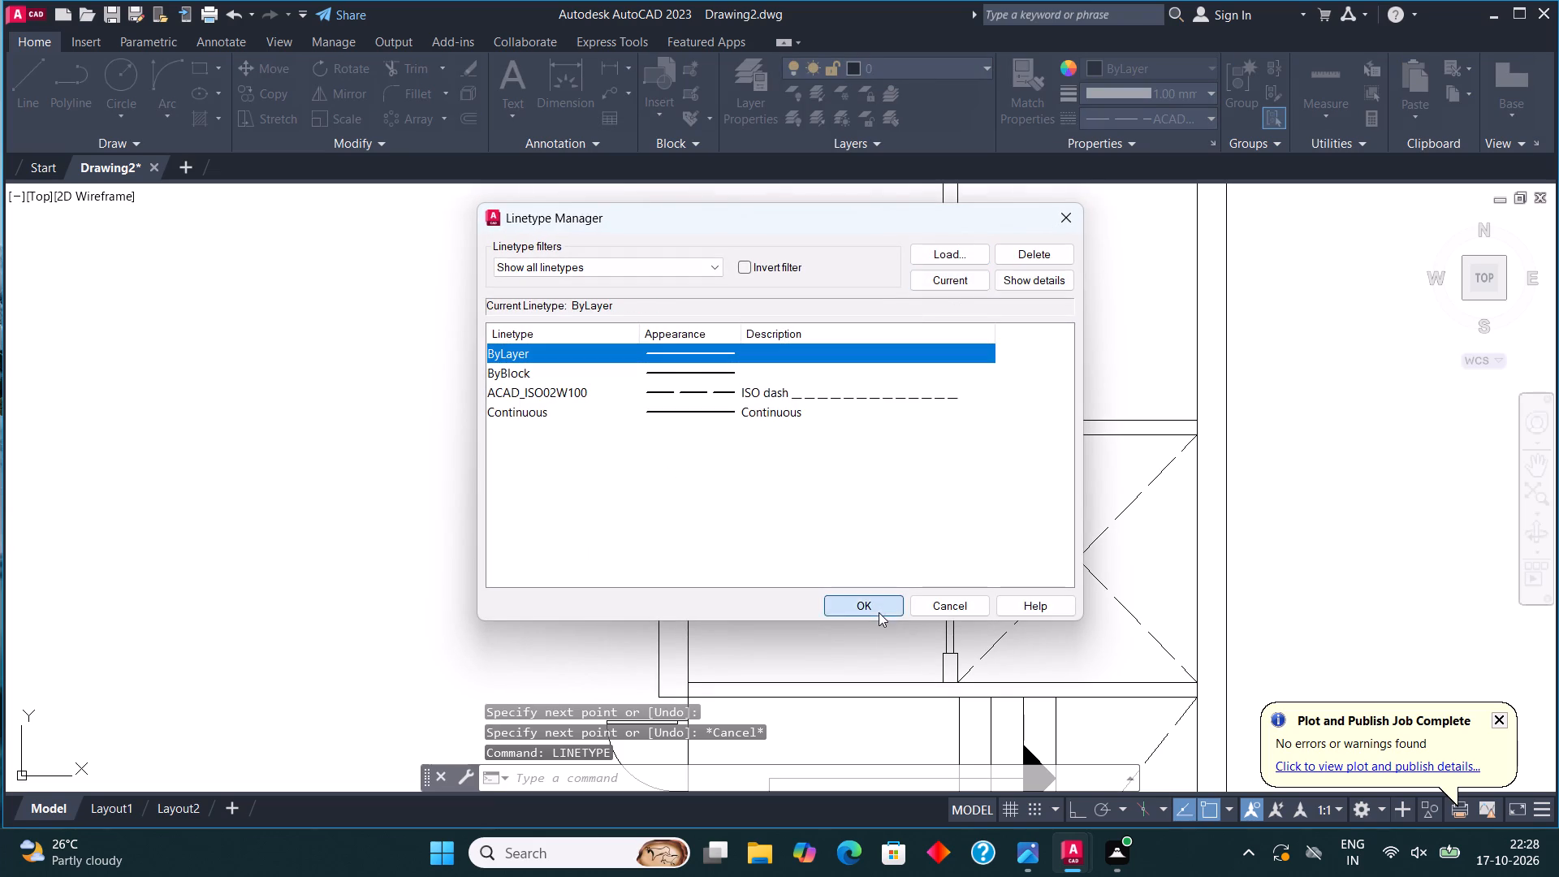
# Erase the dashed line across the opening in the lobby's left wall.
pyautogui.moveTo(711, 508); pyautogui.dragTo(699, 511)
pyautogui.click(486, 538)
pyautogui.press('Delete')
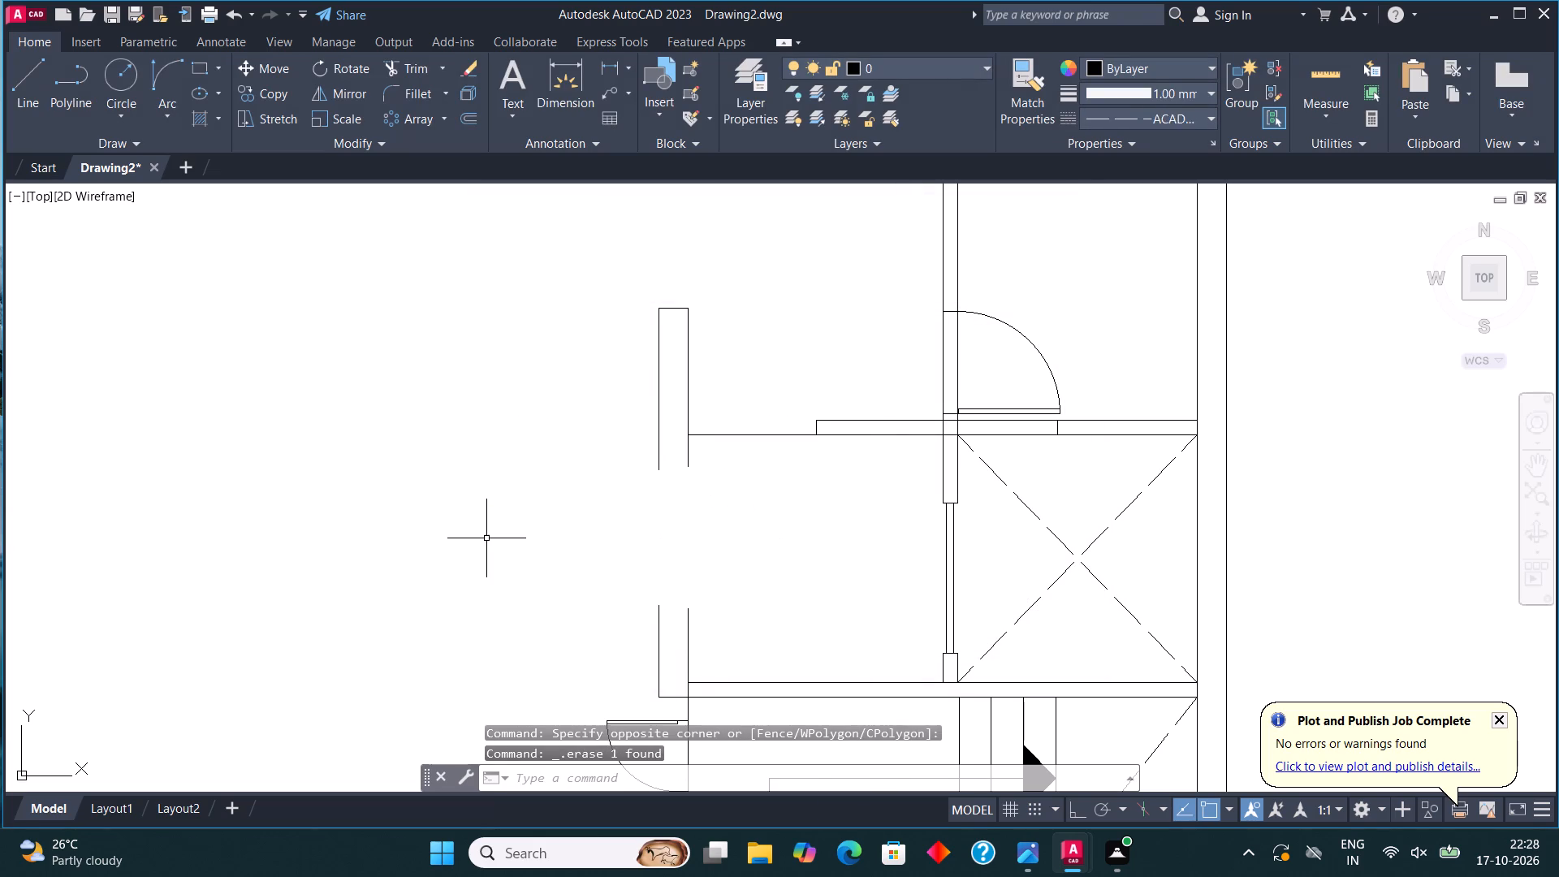
# Close the opening in the lobby's left wall with continuous lines along both the outer and inner wall faces.
pyautogui.click(32, 75)
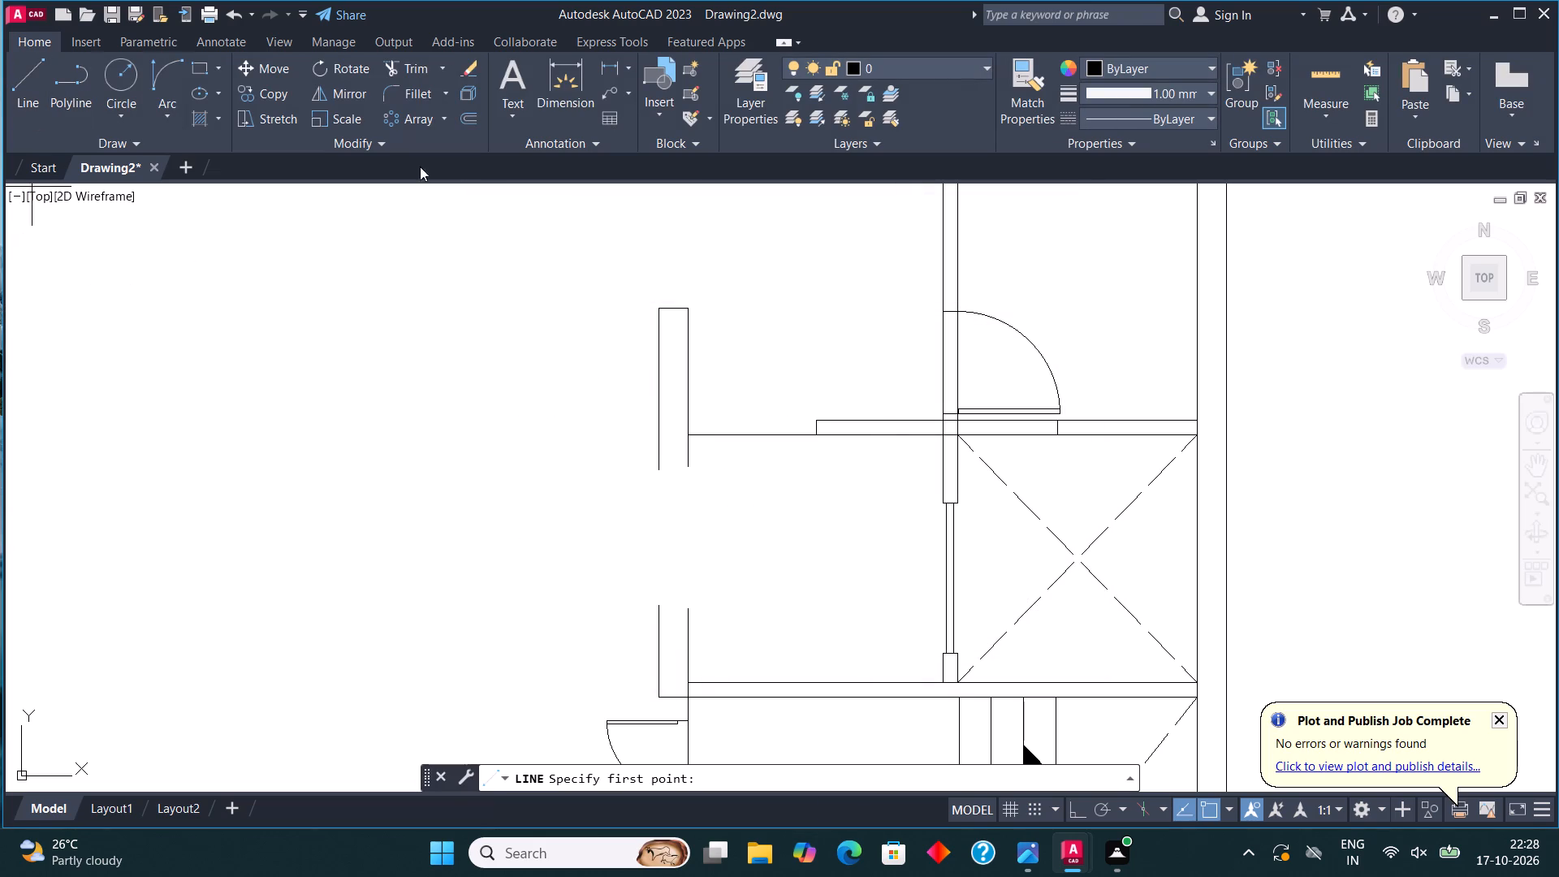
pyautogui.click(653, 607)
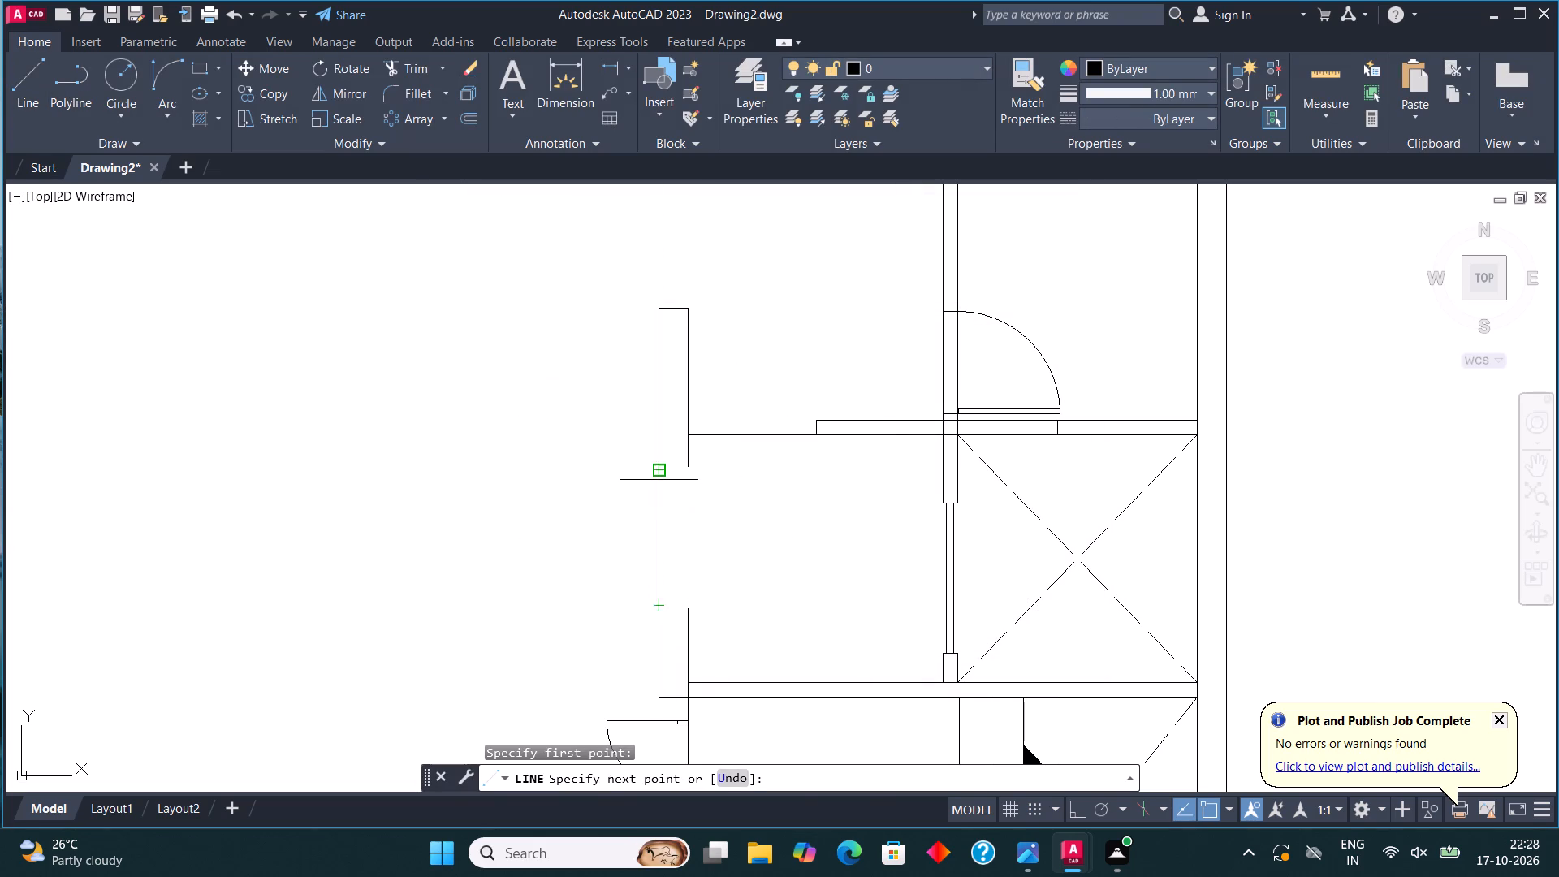
pyautogui.click(659, 480)
pyautogui.click(21, 75)
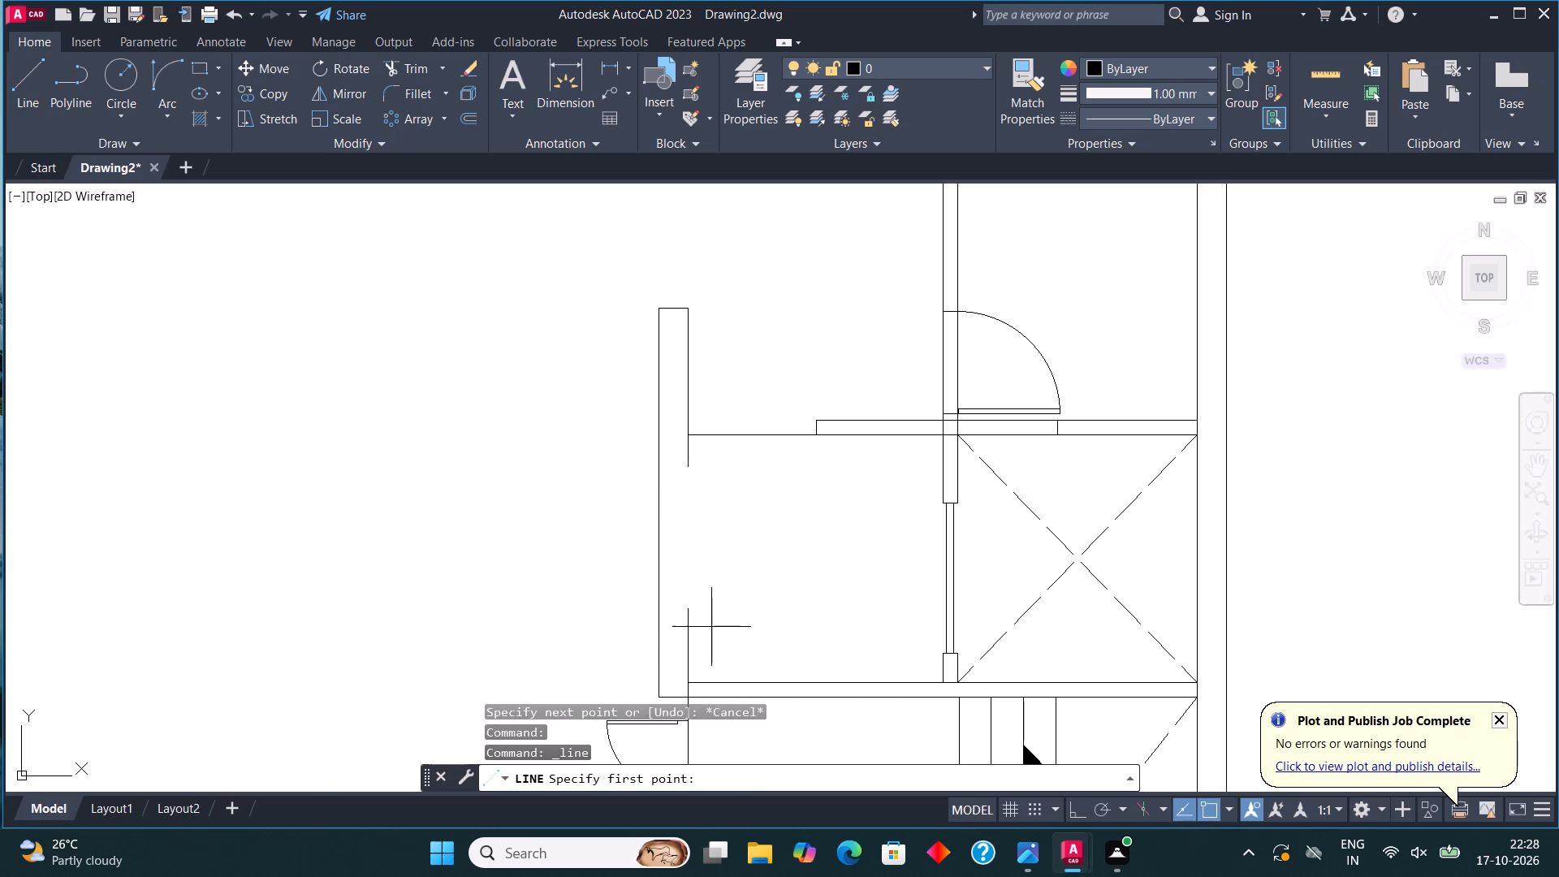
pyautogui.click(681, 611)
pyautogui.click(684, 454)
pyautogui.press('Escape')
# Draw two short lines across the upper-left room's top wall: one left of the partition, one continuing the partition's left face.
pyautogui.scroll(-2, 684, 460)
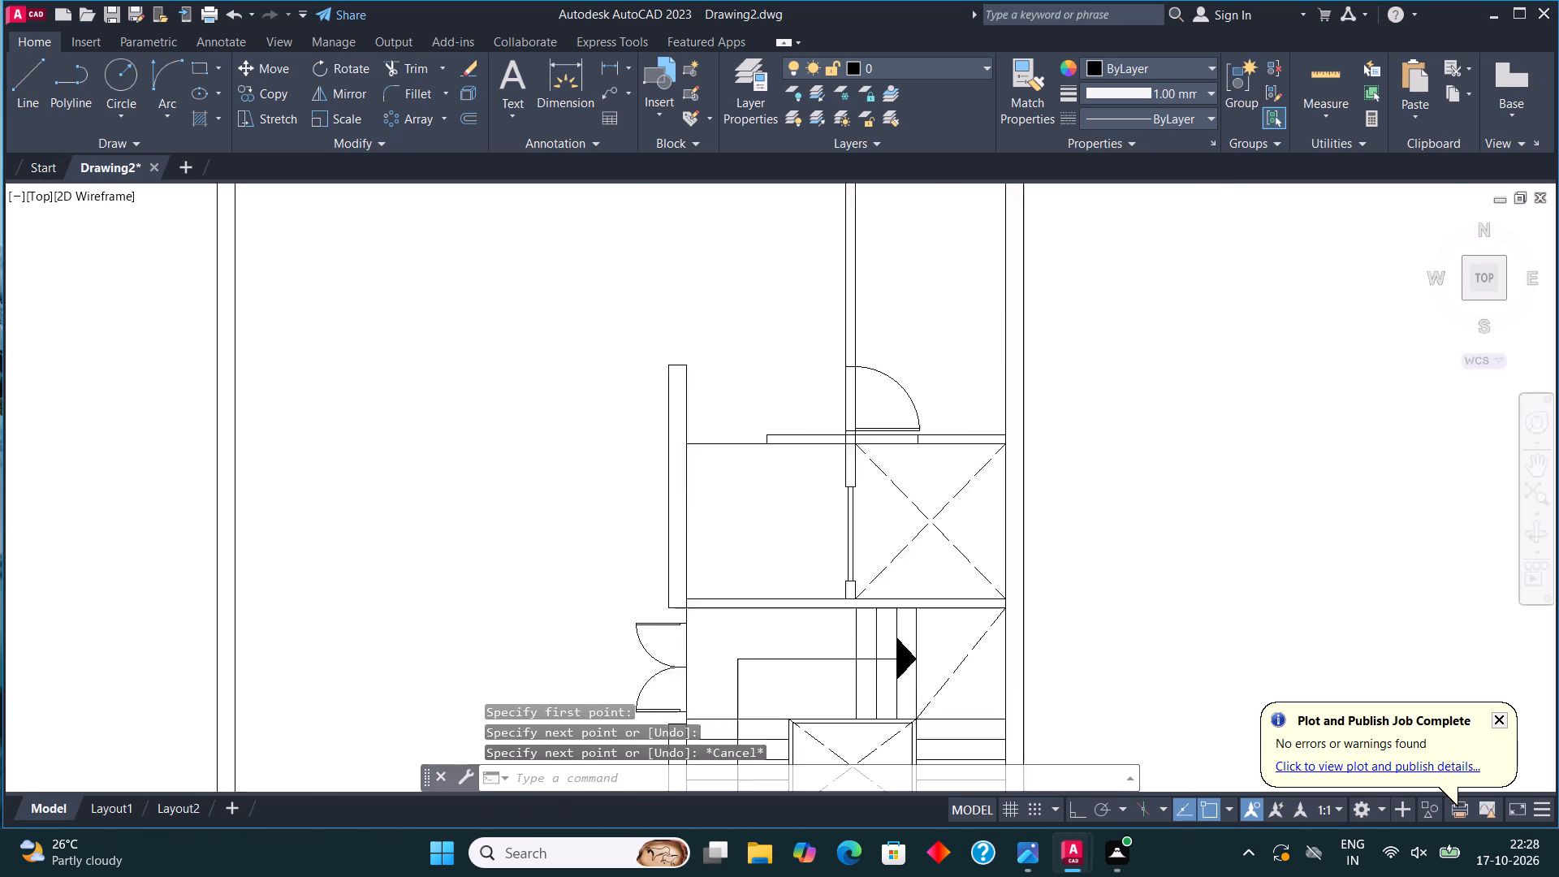
pyautogui.scroll(-1, 684, 460)
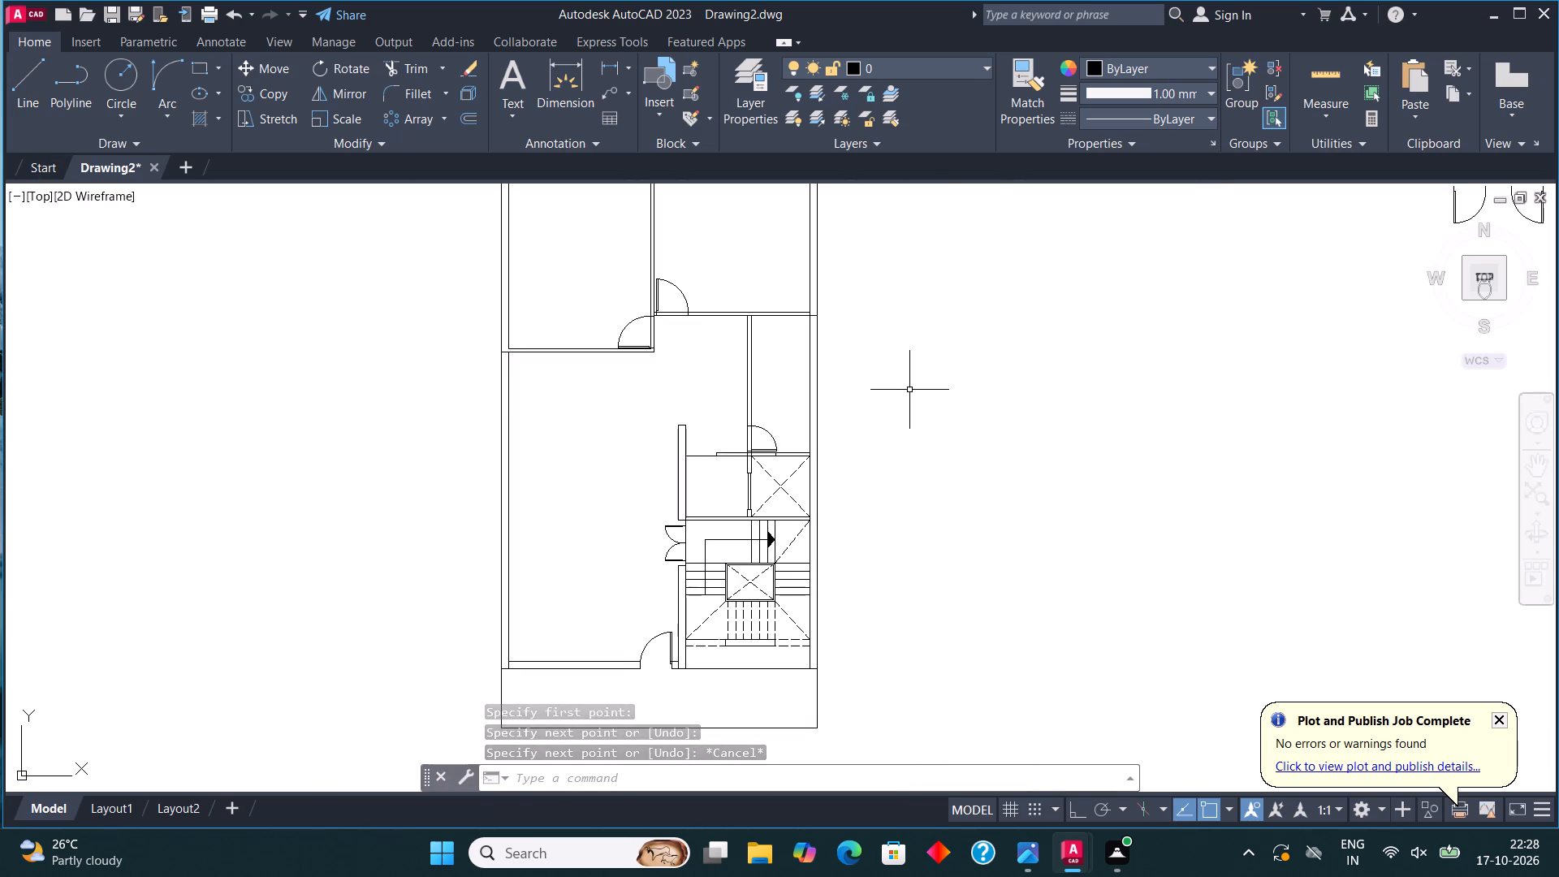
pyautogui.scroll(-1, 918, 507)
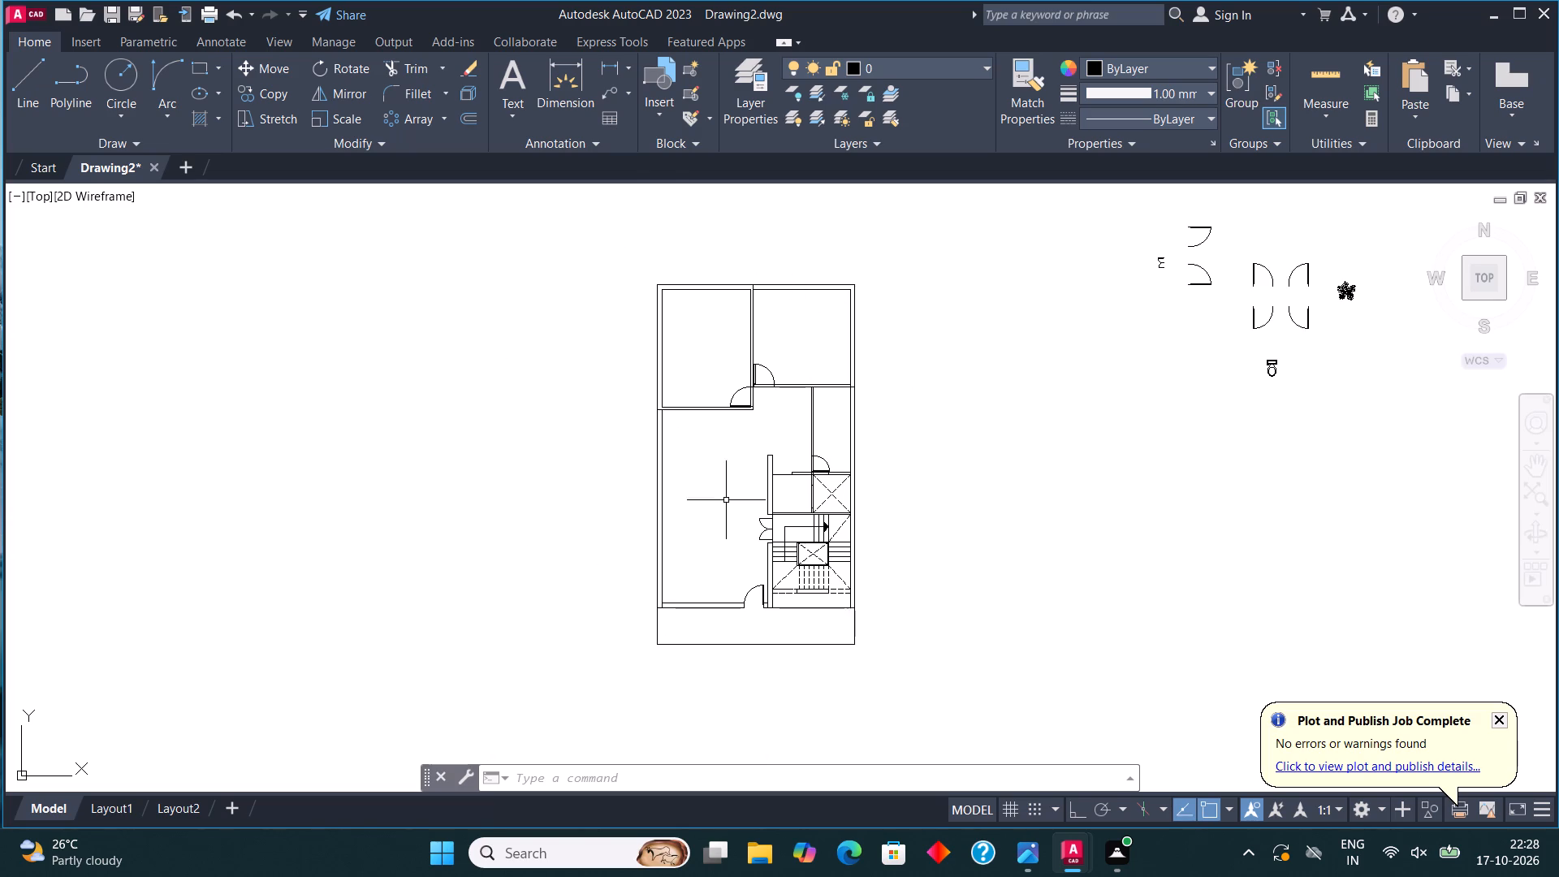
pyautogui.moveTo(738, 581); pyautogui.dragTo(771, 672, button='middle')
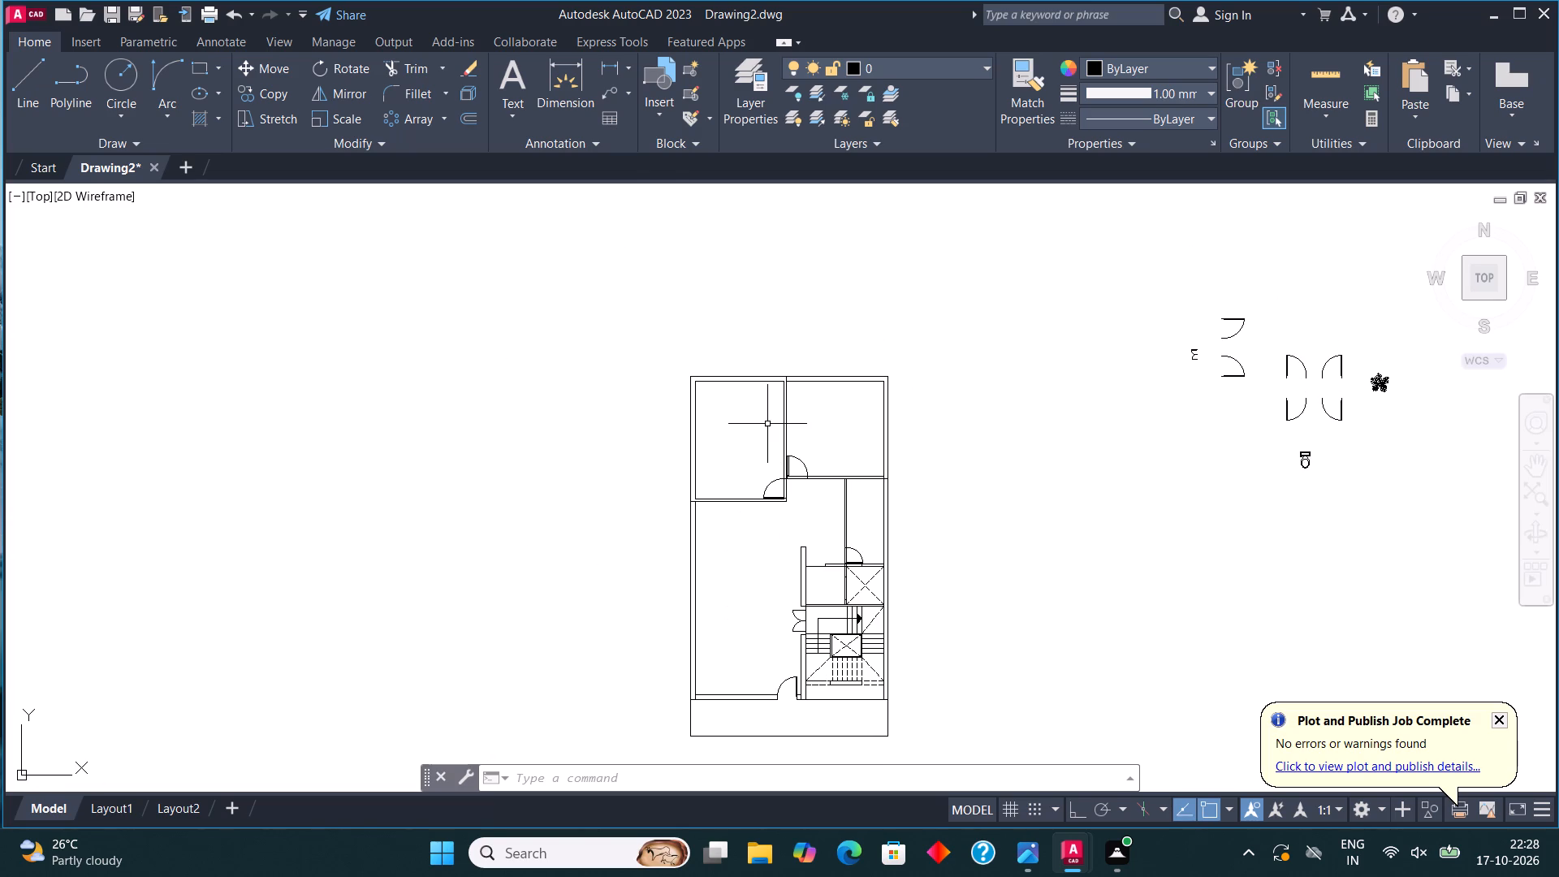
pyautogui.scroll(2, 759, 381)
pyautogui.moveTo(759, 381); pyautogui.dragTo(776, 525, button='middle')
pyautogui.scroll(3, 770, 510)
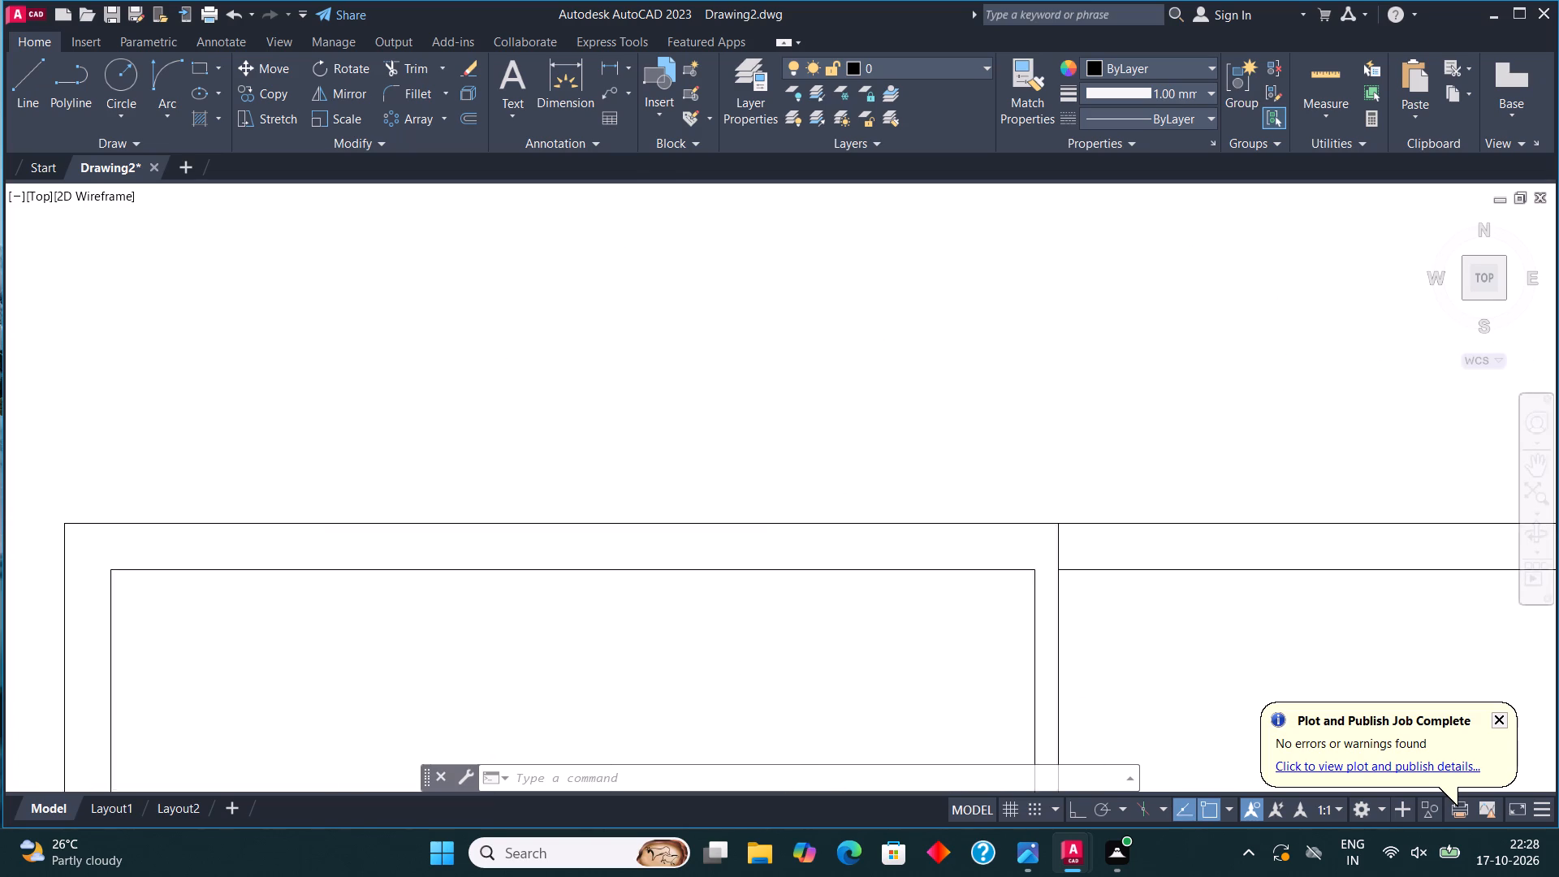
pyautogui.scroll(1, 770, 510)
pyautogui.moveTo(752, 503); pyautogui.dragTo(589, 442, button='middle')
pyautogui.click(40, 81)
pyautogui.scroll(-3, 624, 421)
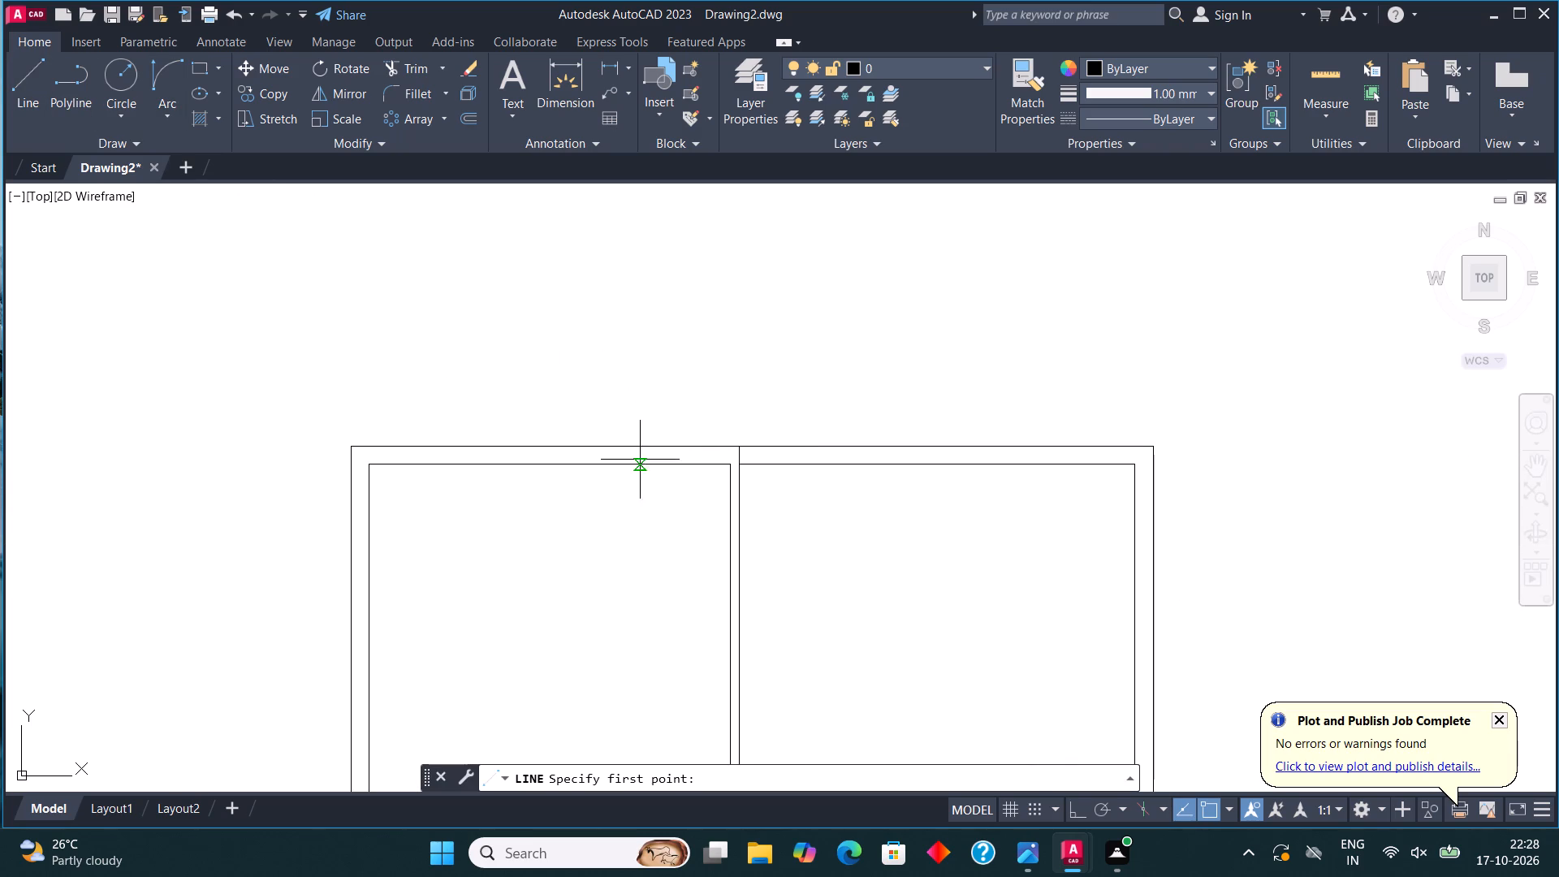
pyautogui.click(628, 464)
pyautogui.click(628, 441)
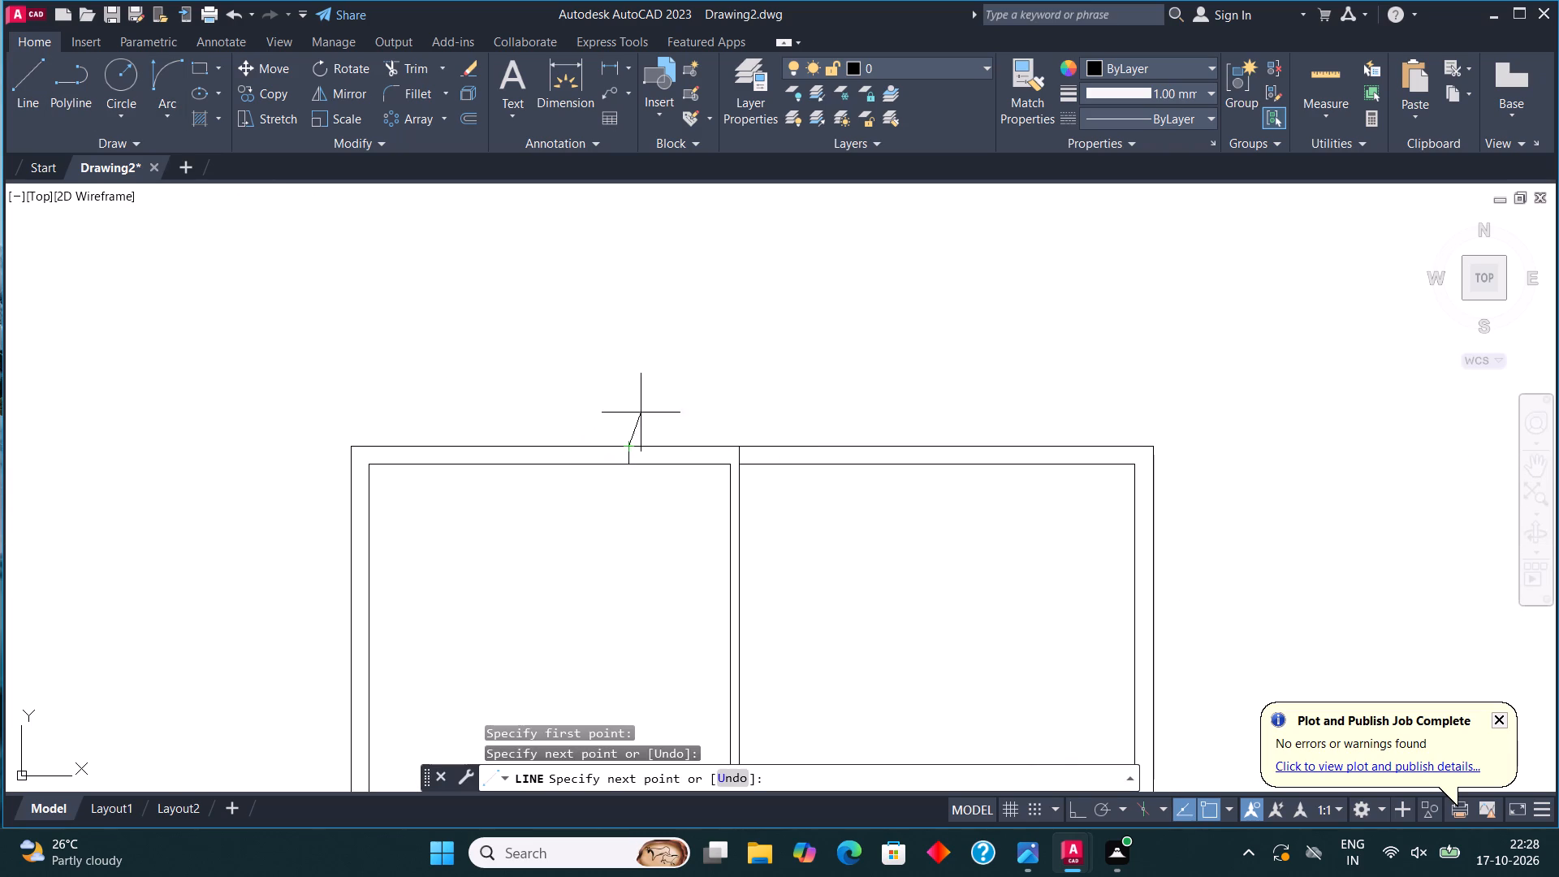
pyautogui.moveTo(646, 416); pyautogui.dragTo(663, 466, button='middle')
pyautogui.scroll(1, 732, 538)
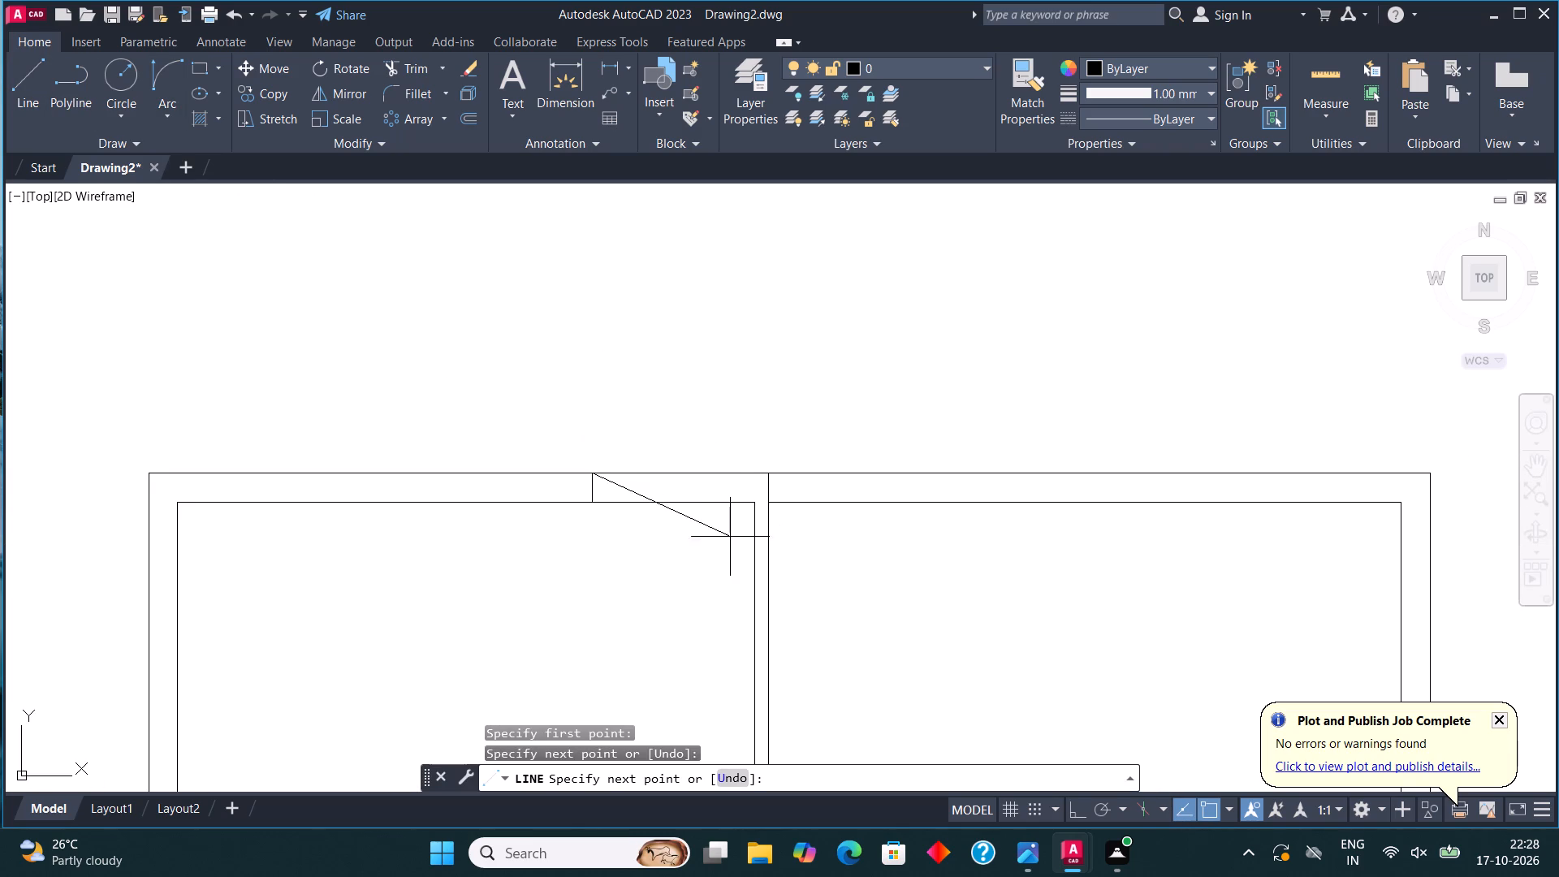
pyautogui.press('Escape')
pyautogui.click(35, 80)
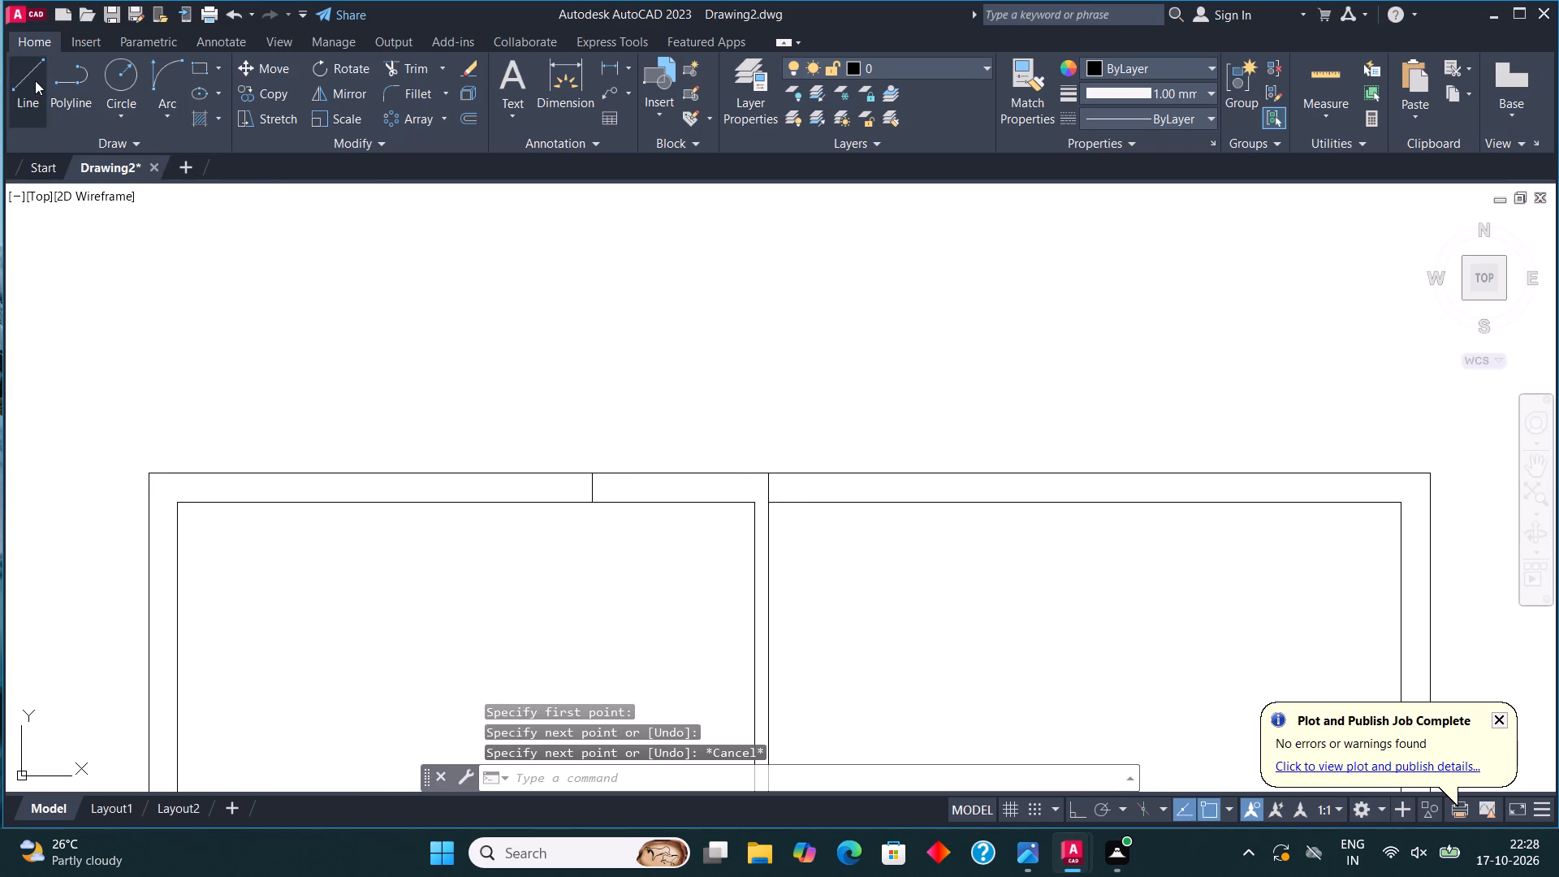
pyautogui.click(752, 506)
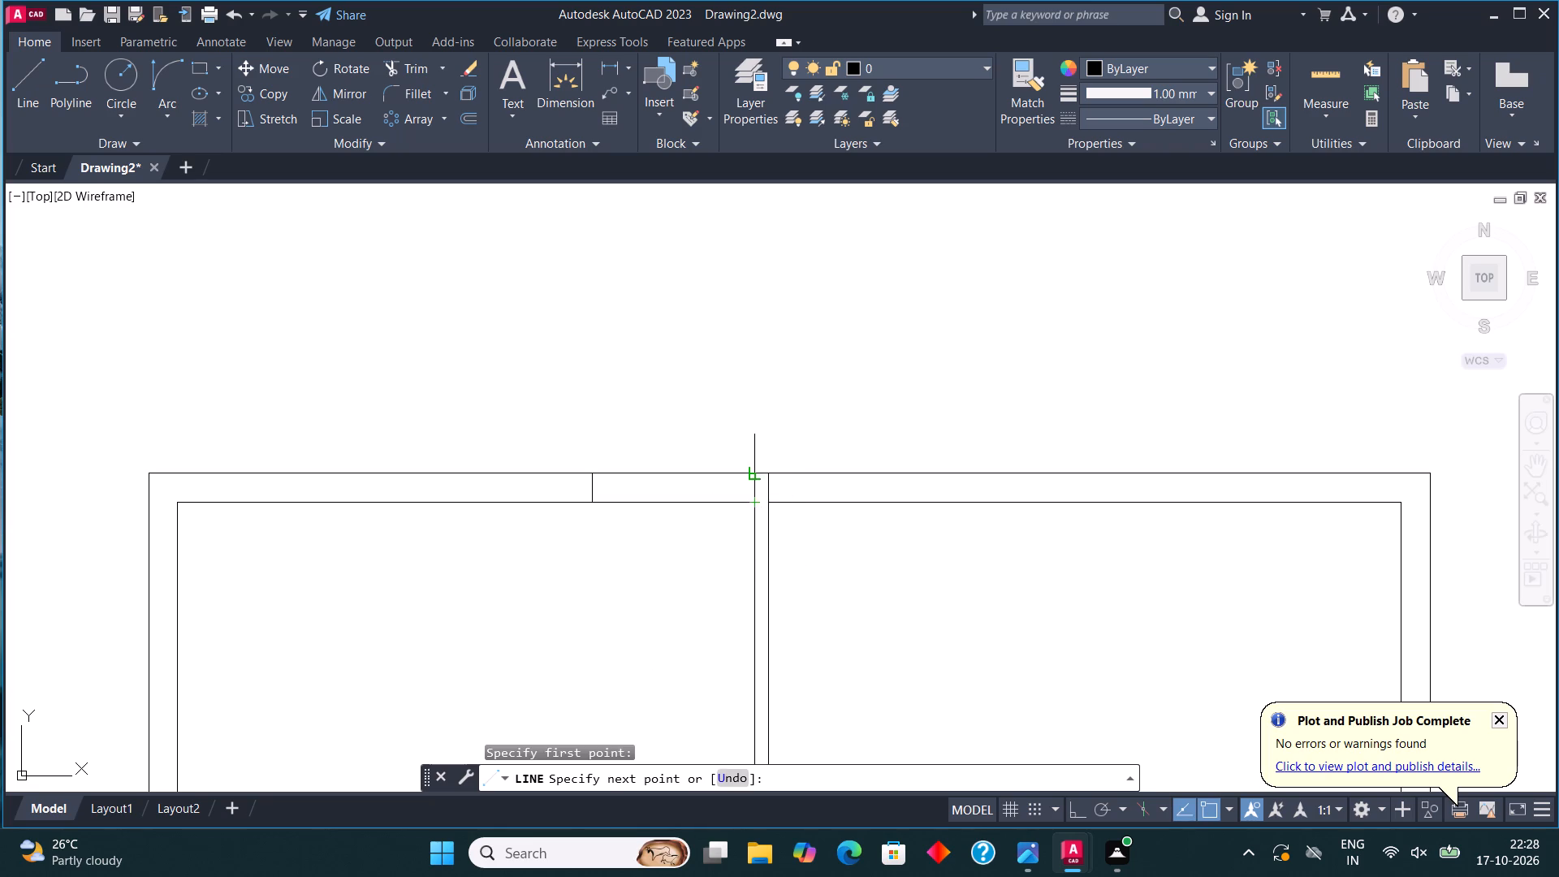
pyautogui.click(754, 471)
pyautogui.press('Escape')
# Trim the inner line of the upper-left room's top wall between the two short cross lines.
pyautogui.click(412, 67)
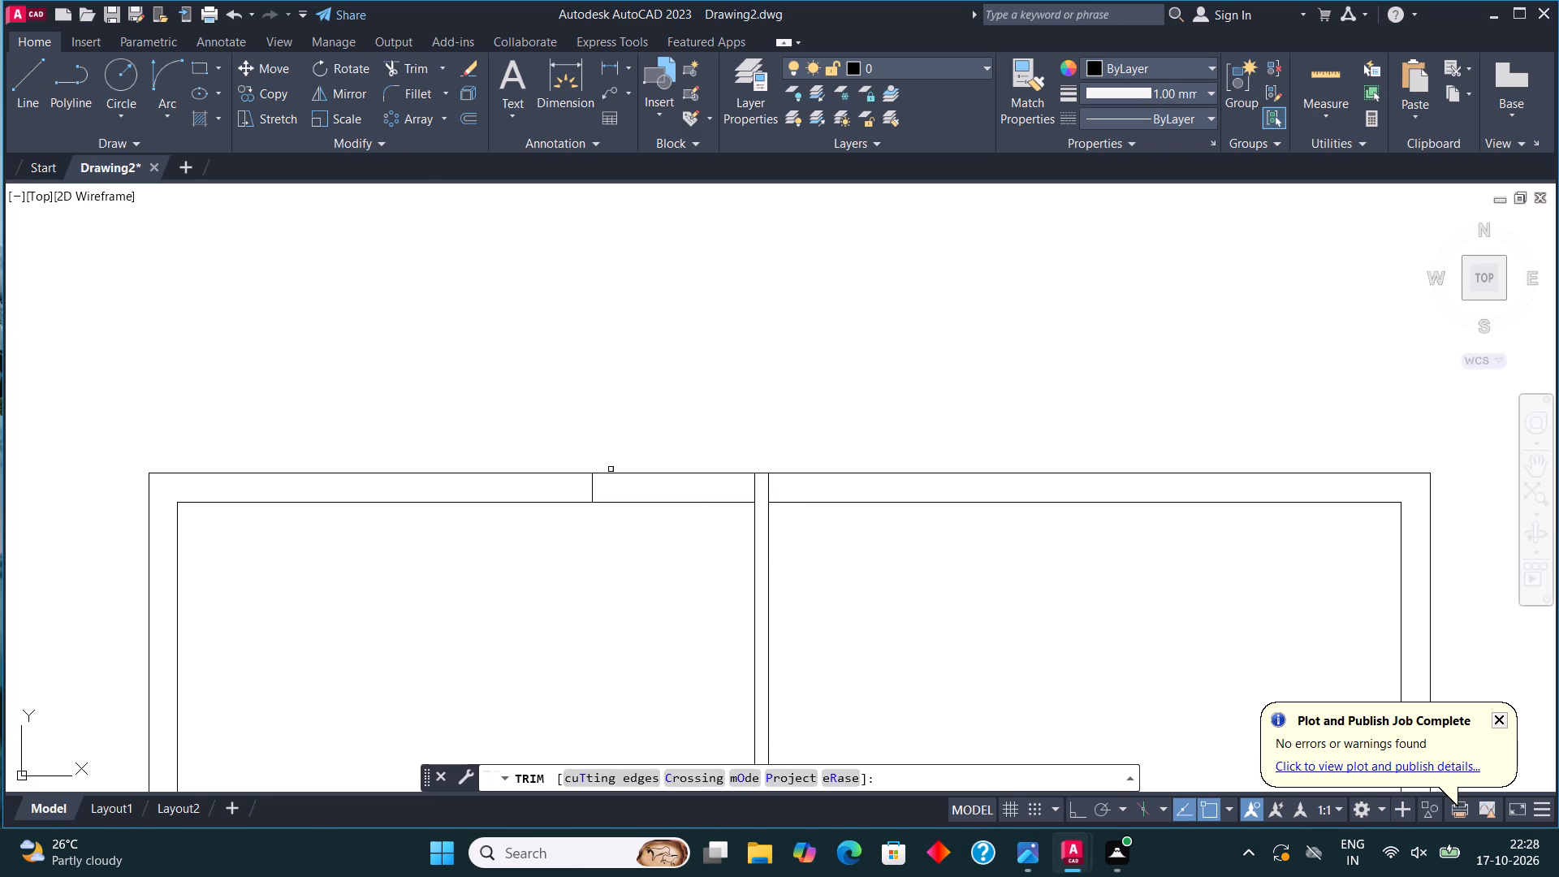
pyautogui.click(643, 495)
pyautogui.click(643, 530)
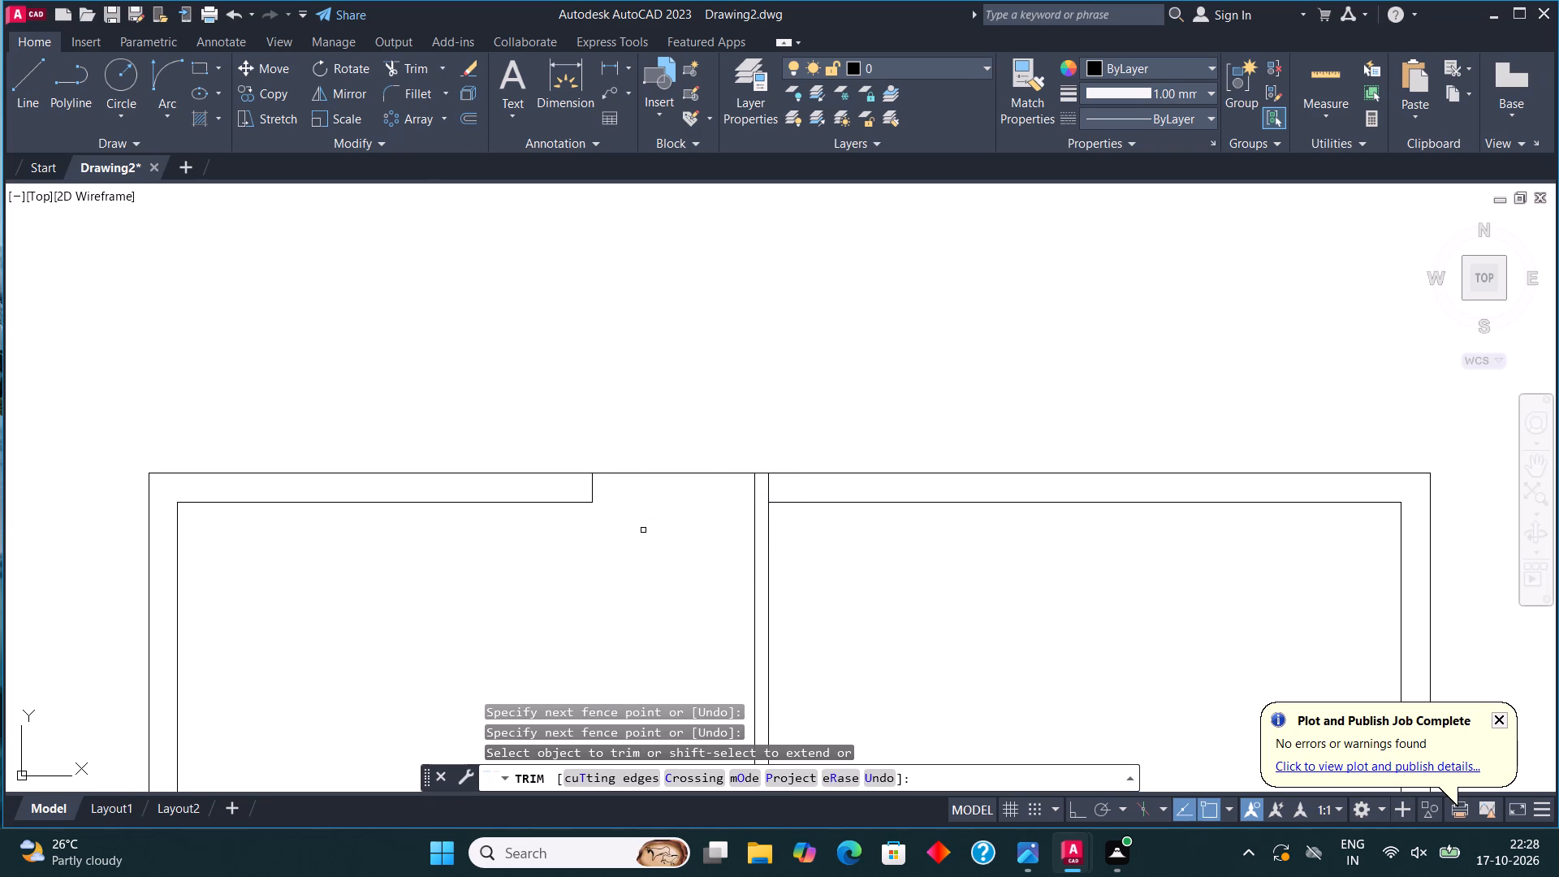
pyautogui.press('Escape')
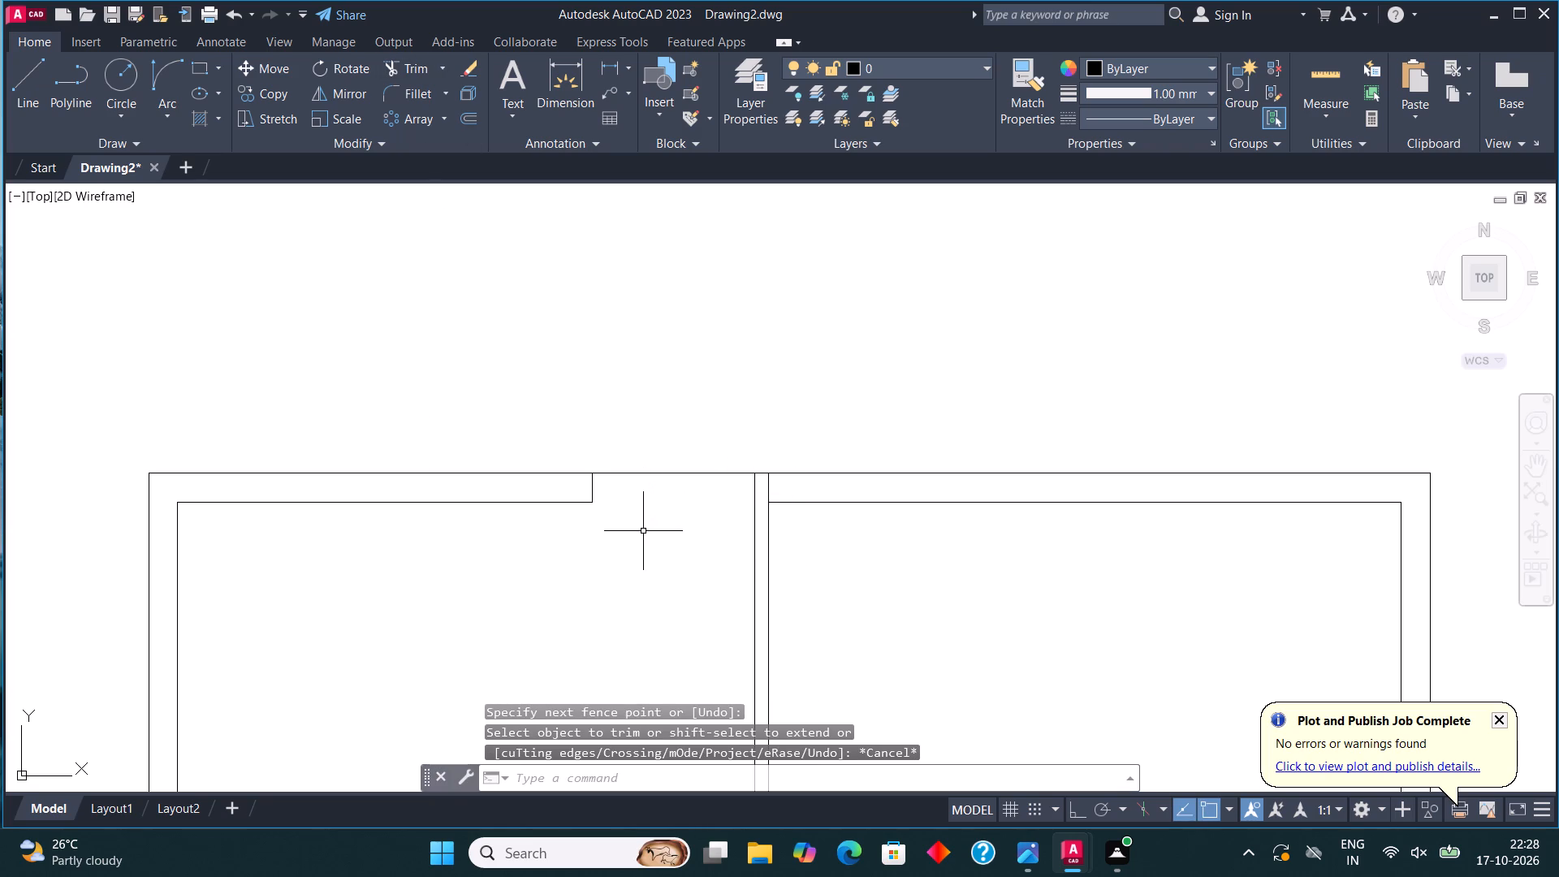
# Draw a rectangle within the top wall's thickness, from the recess's inner corner leftward to the wall's outer line.
pyautogui.click(205, 67)
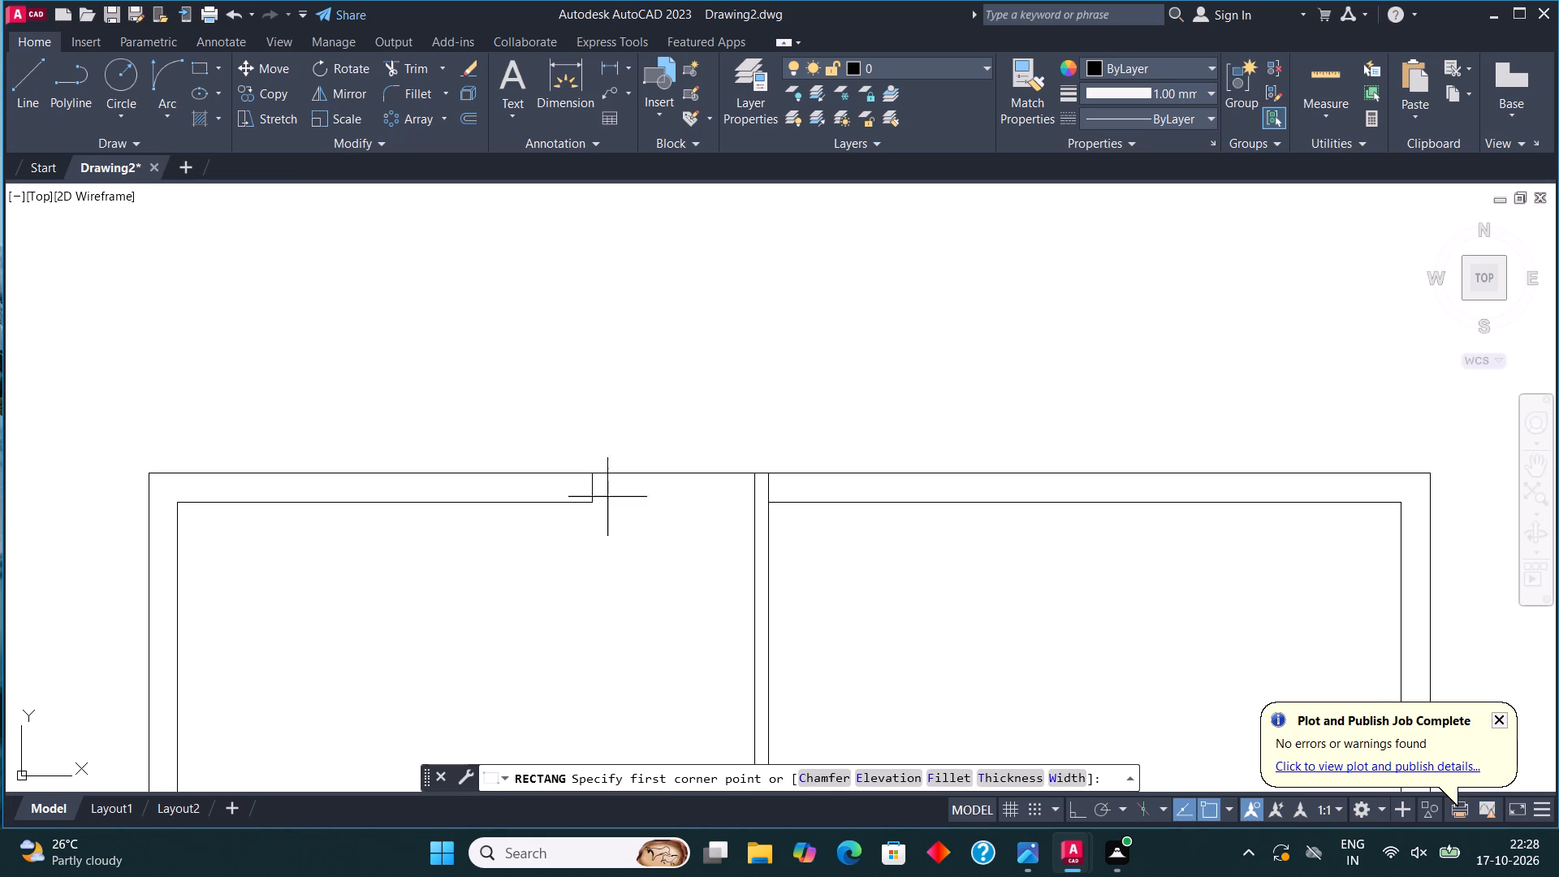
pyautogui.click(594, 505)
pyautogui.scroll(3, 591, 505)
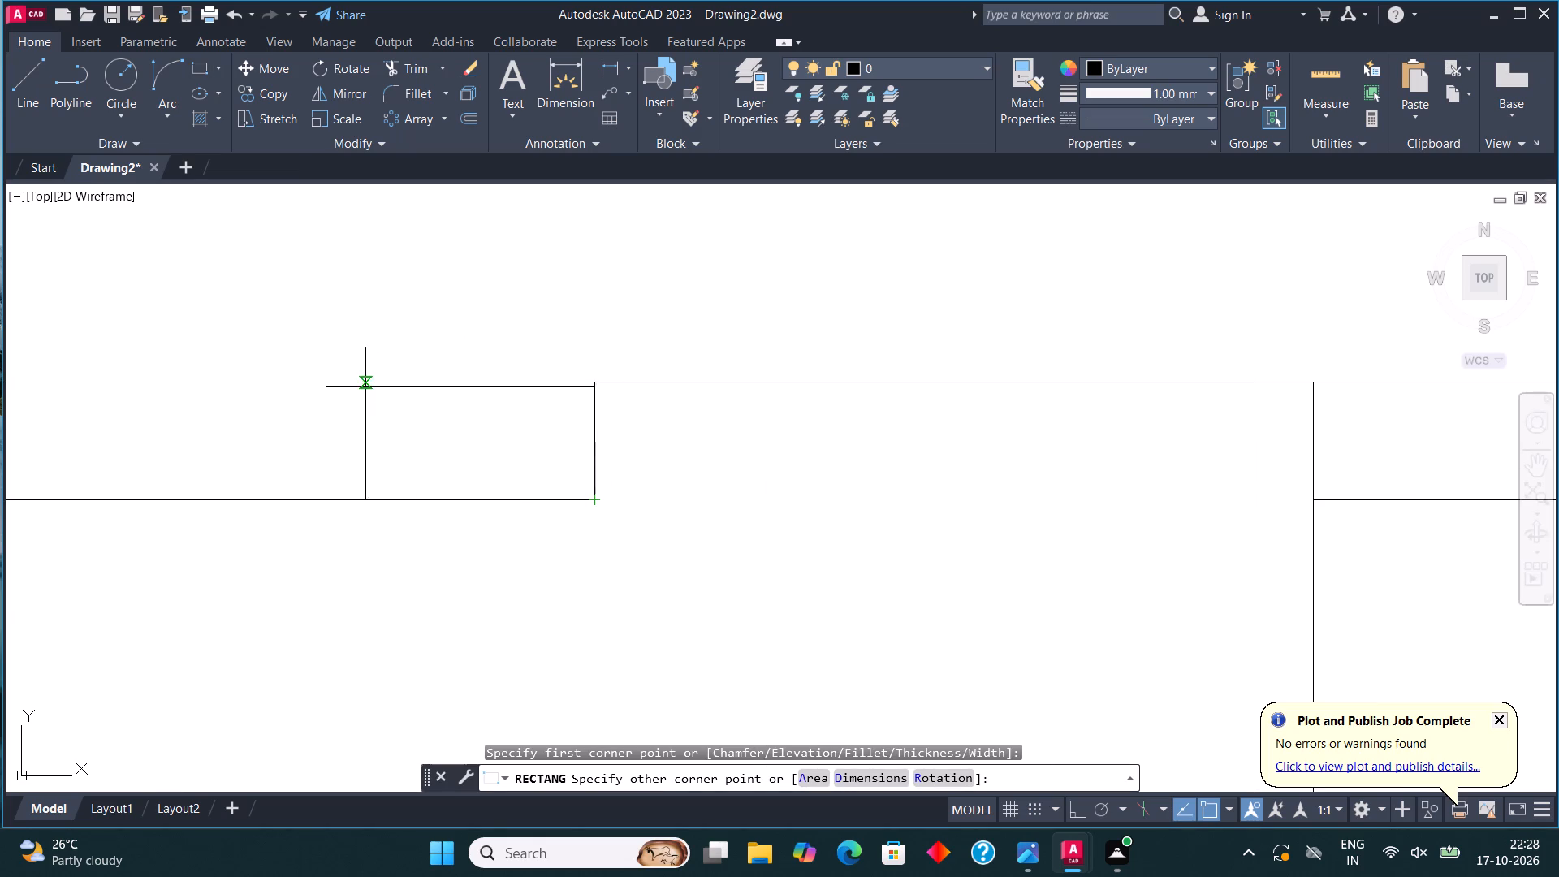
pyautogui.click(361, 382)
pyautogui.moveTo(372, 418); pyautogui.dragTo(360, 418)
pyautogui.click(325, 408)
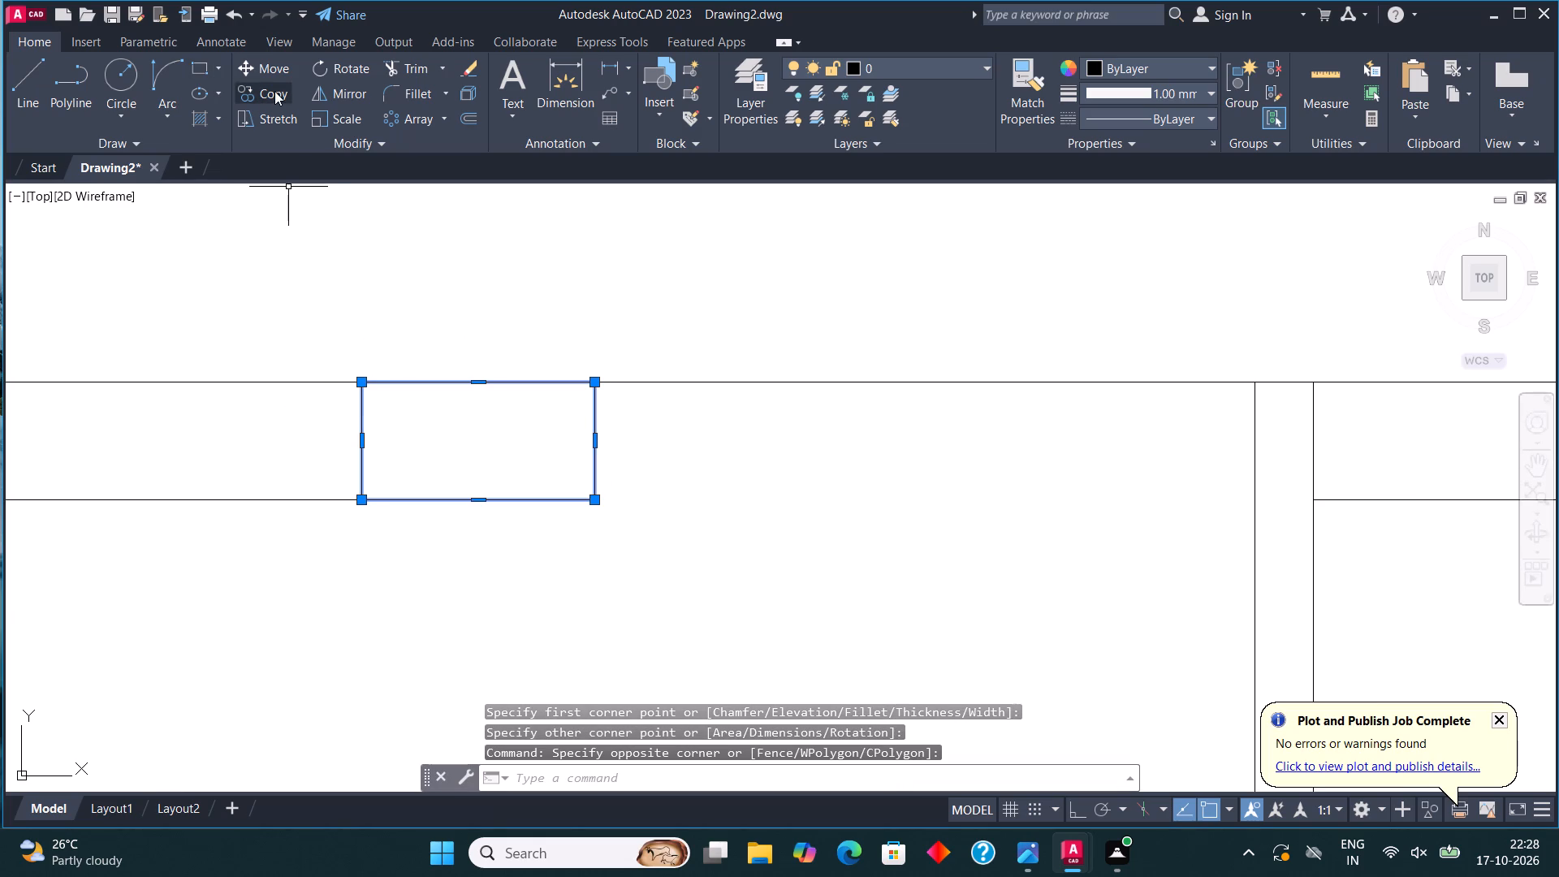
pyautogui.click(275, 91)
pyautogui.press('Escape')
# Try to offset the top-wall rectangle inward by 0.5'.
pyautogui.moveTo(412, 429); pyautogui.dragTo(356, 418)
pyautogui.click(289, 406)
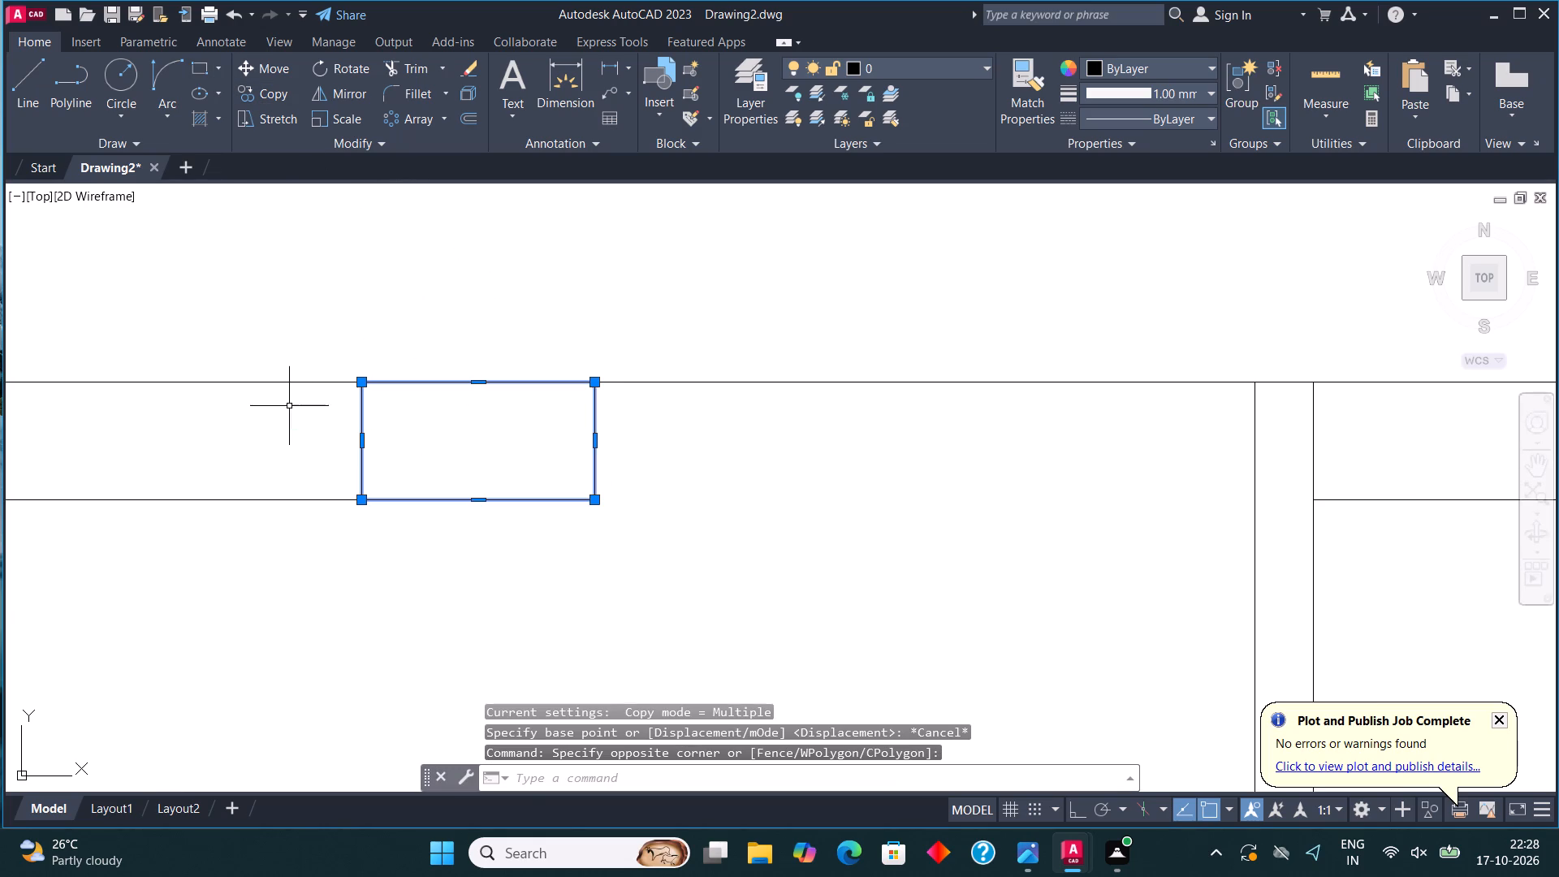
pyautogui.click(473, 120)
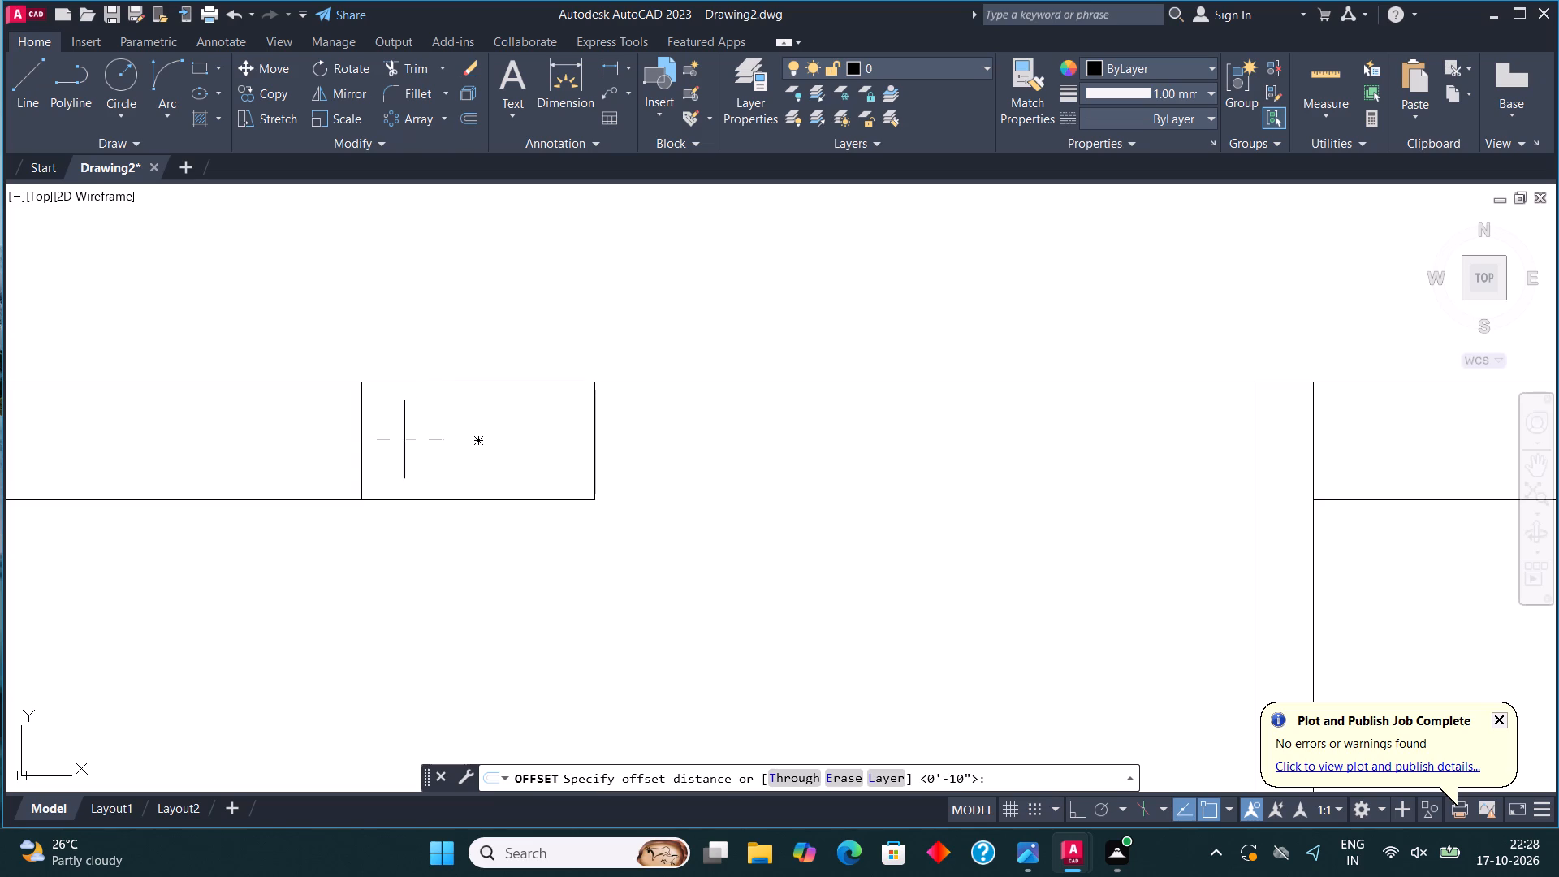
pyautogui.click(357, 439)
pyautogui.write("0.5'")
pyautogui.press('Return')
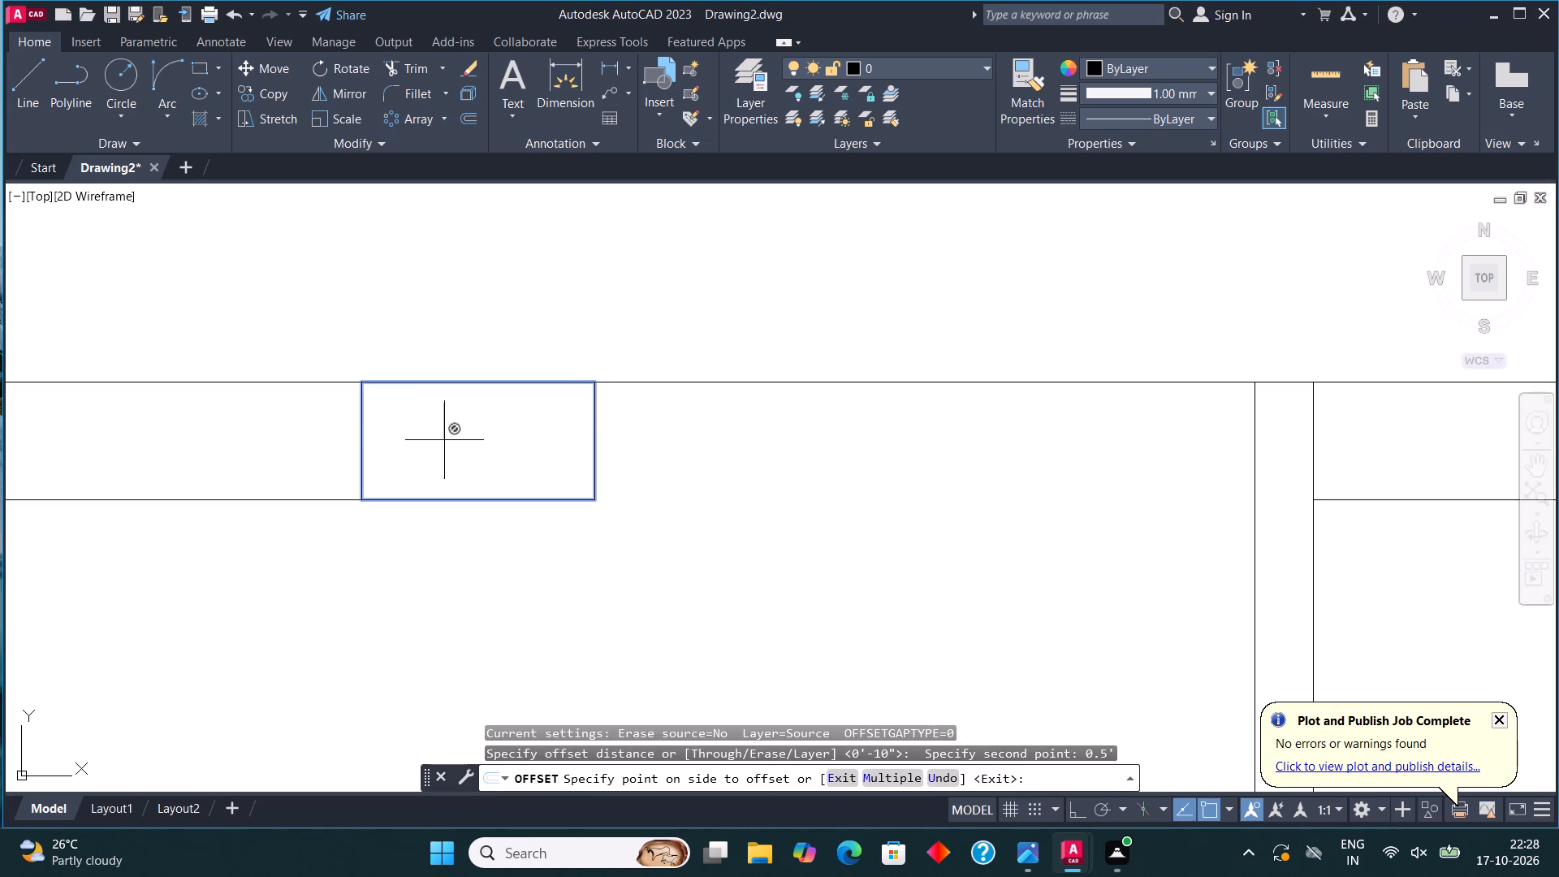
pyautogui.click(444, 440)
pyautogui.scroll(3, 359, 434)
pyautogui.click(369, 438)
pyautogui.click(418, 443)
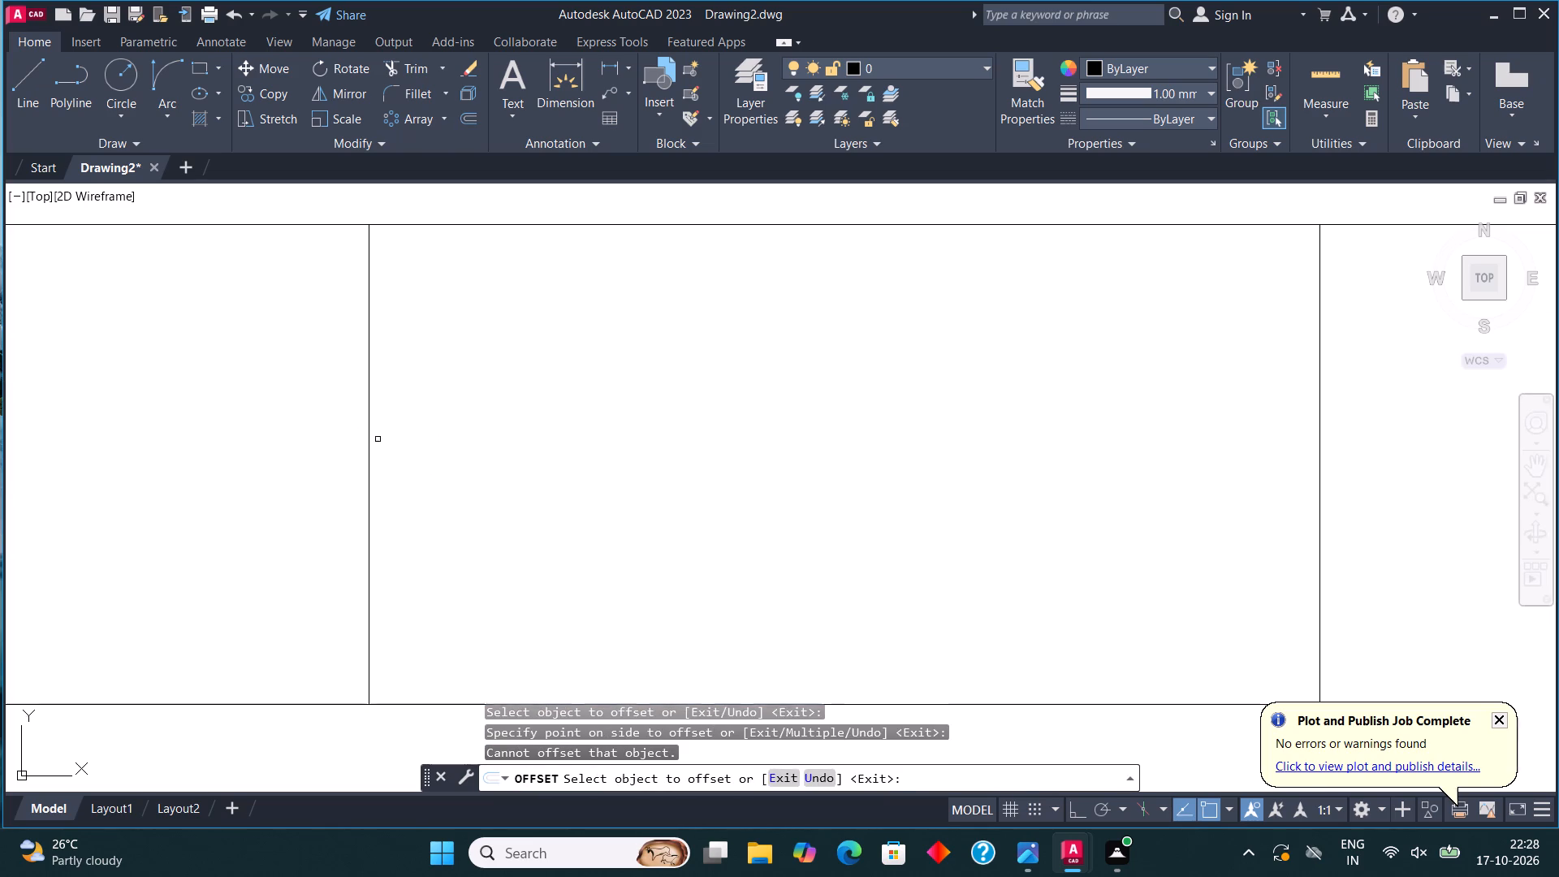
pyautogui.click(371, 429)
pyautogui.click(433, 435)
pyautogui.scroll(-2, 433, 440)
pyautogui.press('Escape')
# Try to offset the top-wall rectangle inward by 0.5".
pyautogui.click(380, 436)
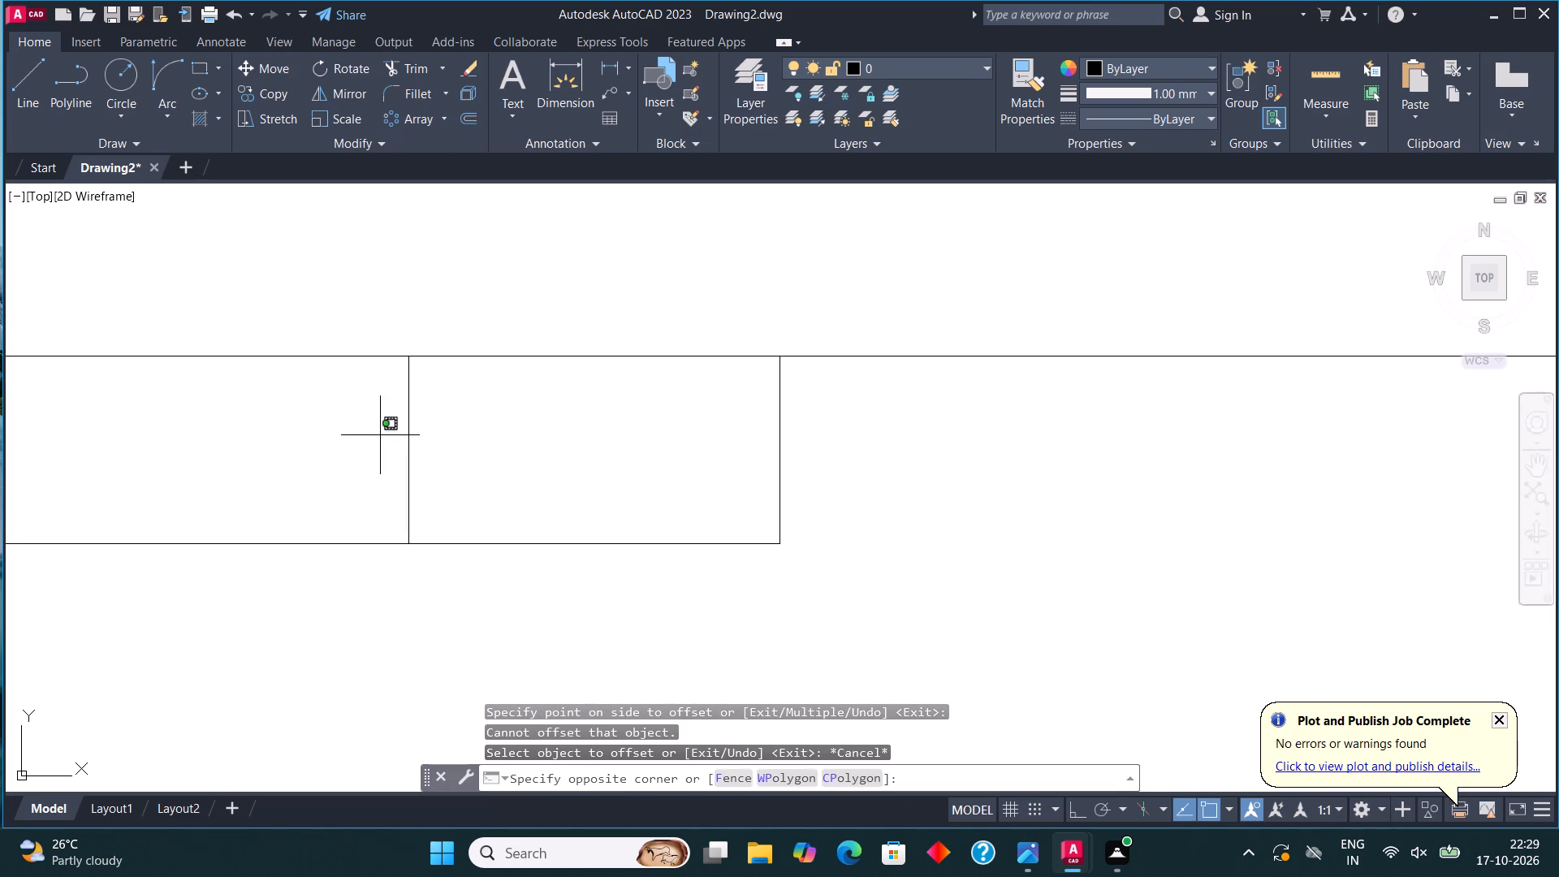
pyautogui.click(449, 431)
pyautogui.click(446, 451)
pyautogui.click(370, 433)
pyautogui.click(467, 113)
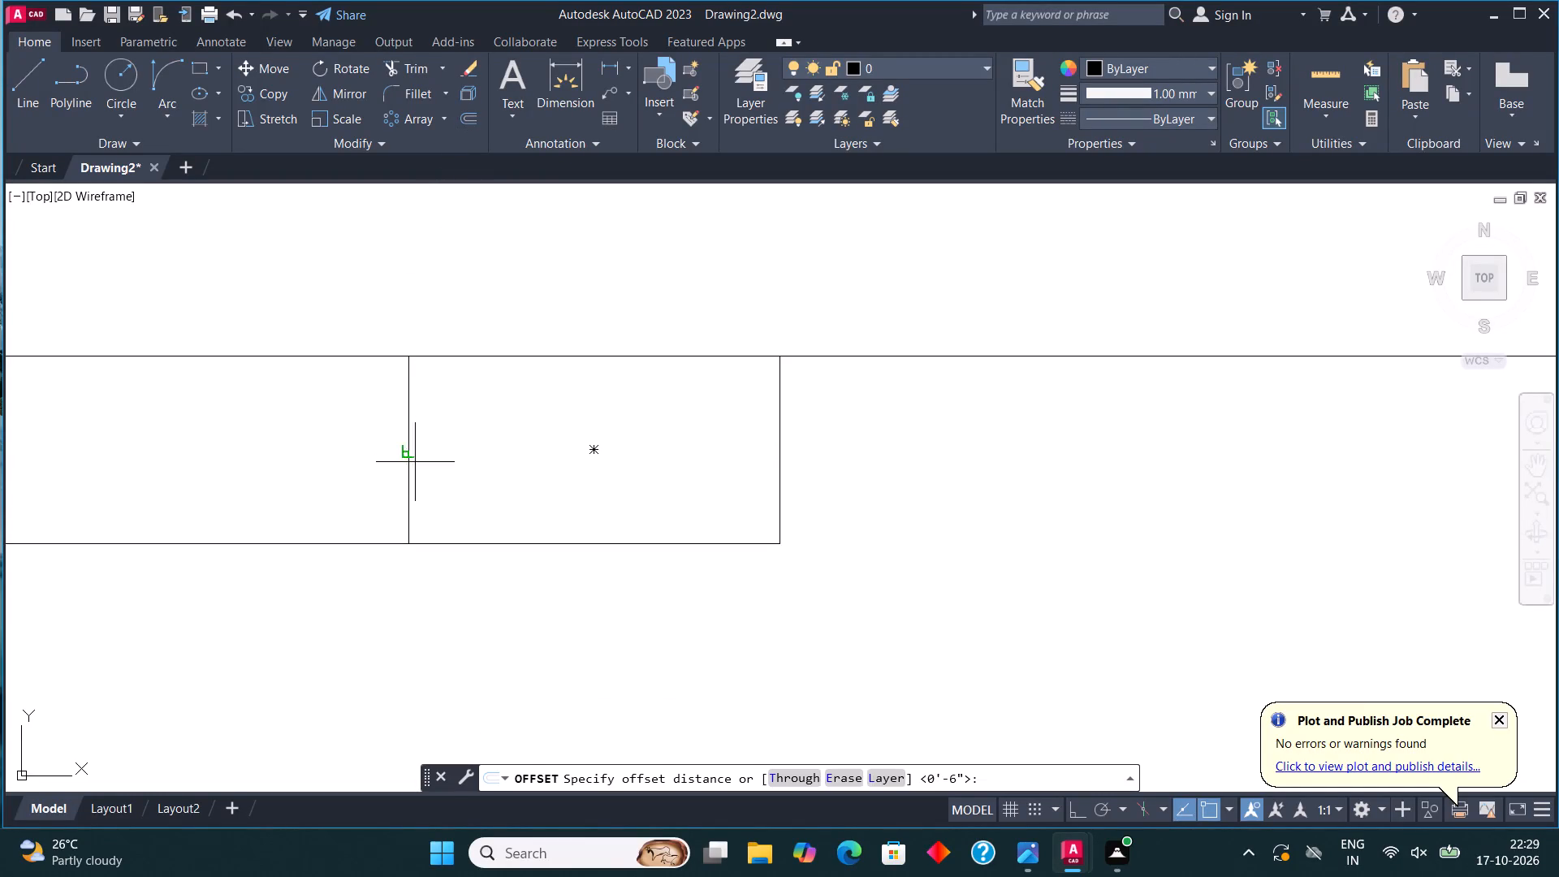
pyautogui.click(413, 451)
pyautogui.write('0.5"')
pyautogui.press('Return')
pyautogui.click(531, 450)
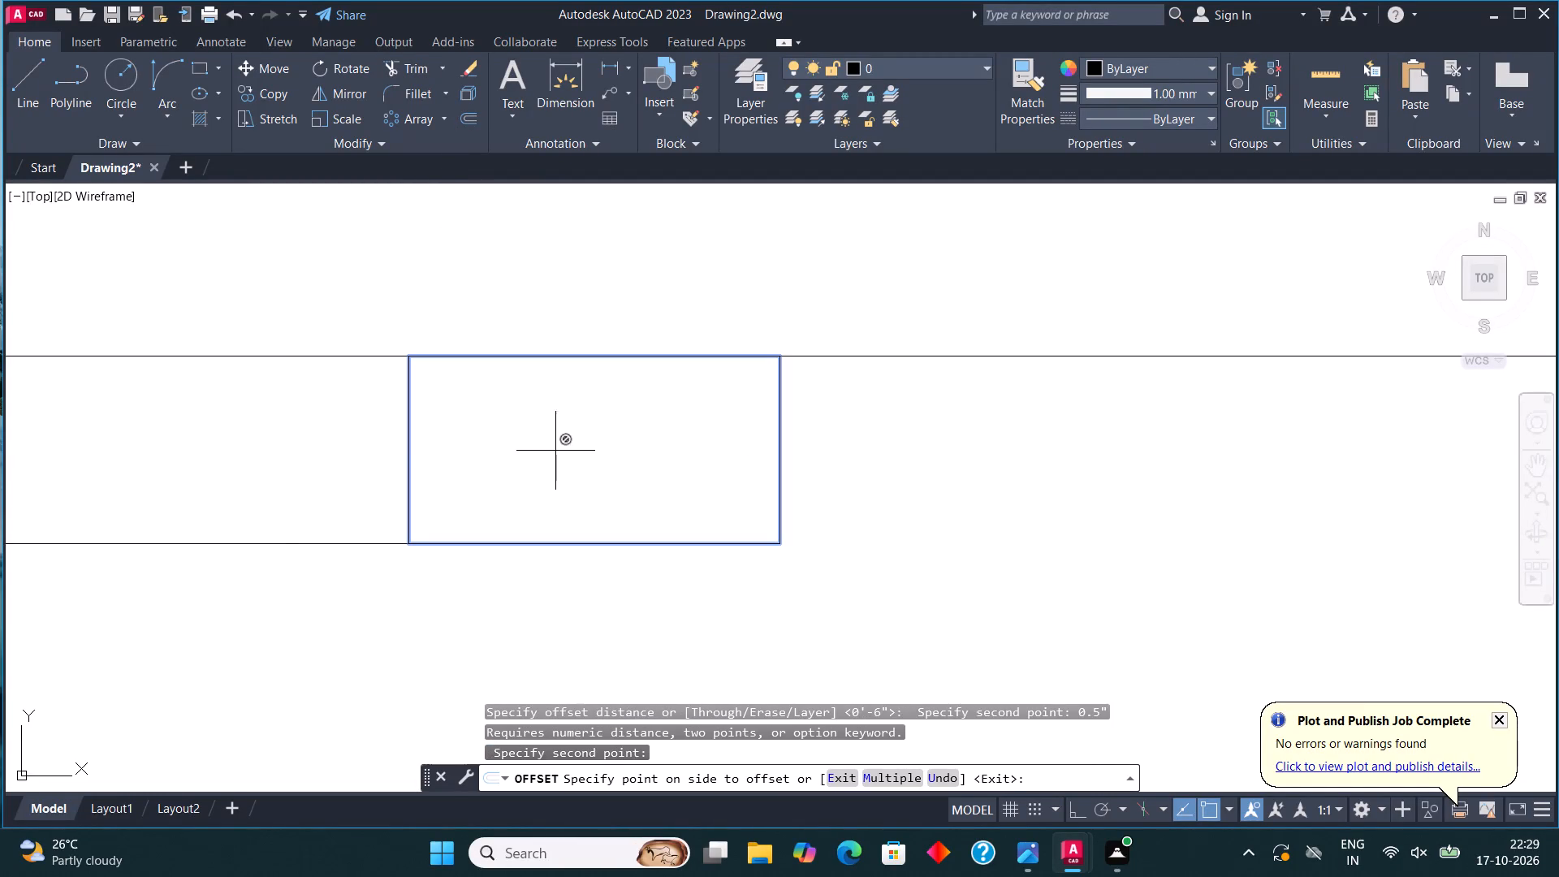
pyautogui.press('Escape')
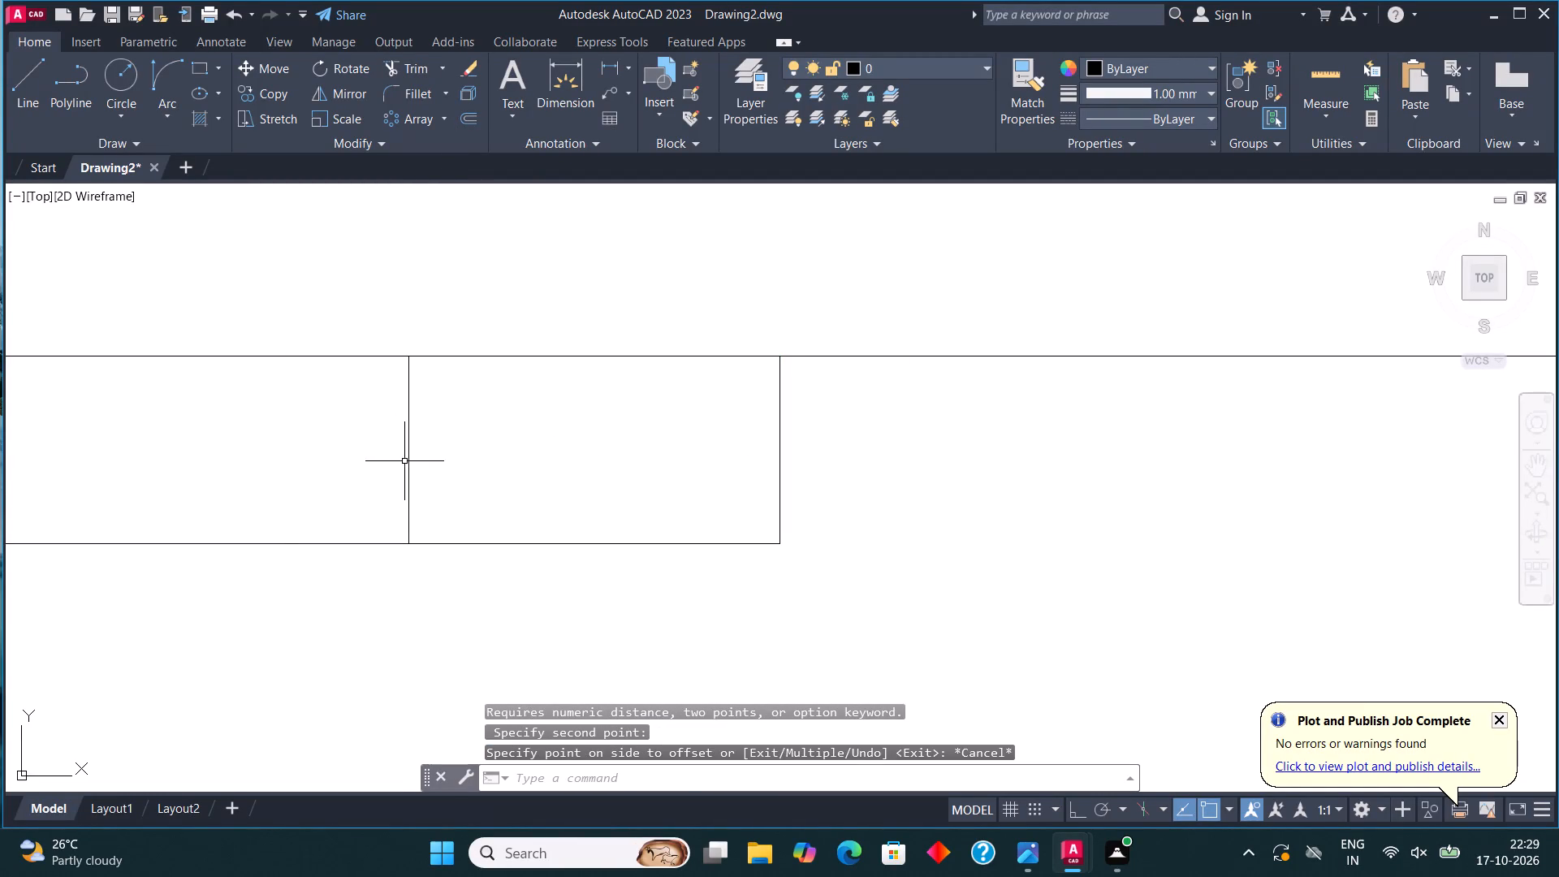
# Offset the top-wall rectangle inward by 1".
pyautogui.click(404, 461)
pyautogui.click(421, 488)
pyautogui.moveTo(414, 483); pyautogui.dragTo(405, 477)
pyautogui.click(382, 465)
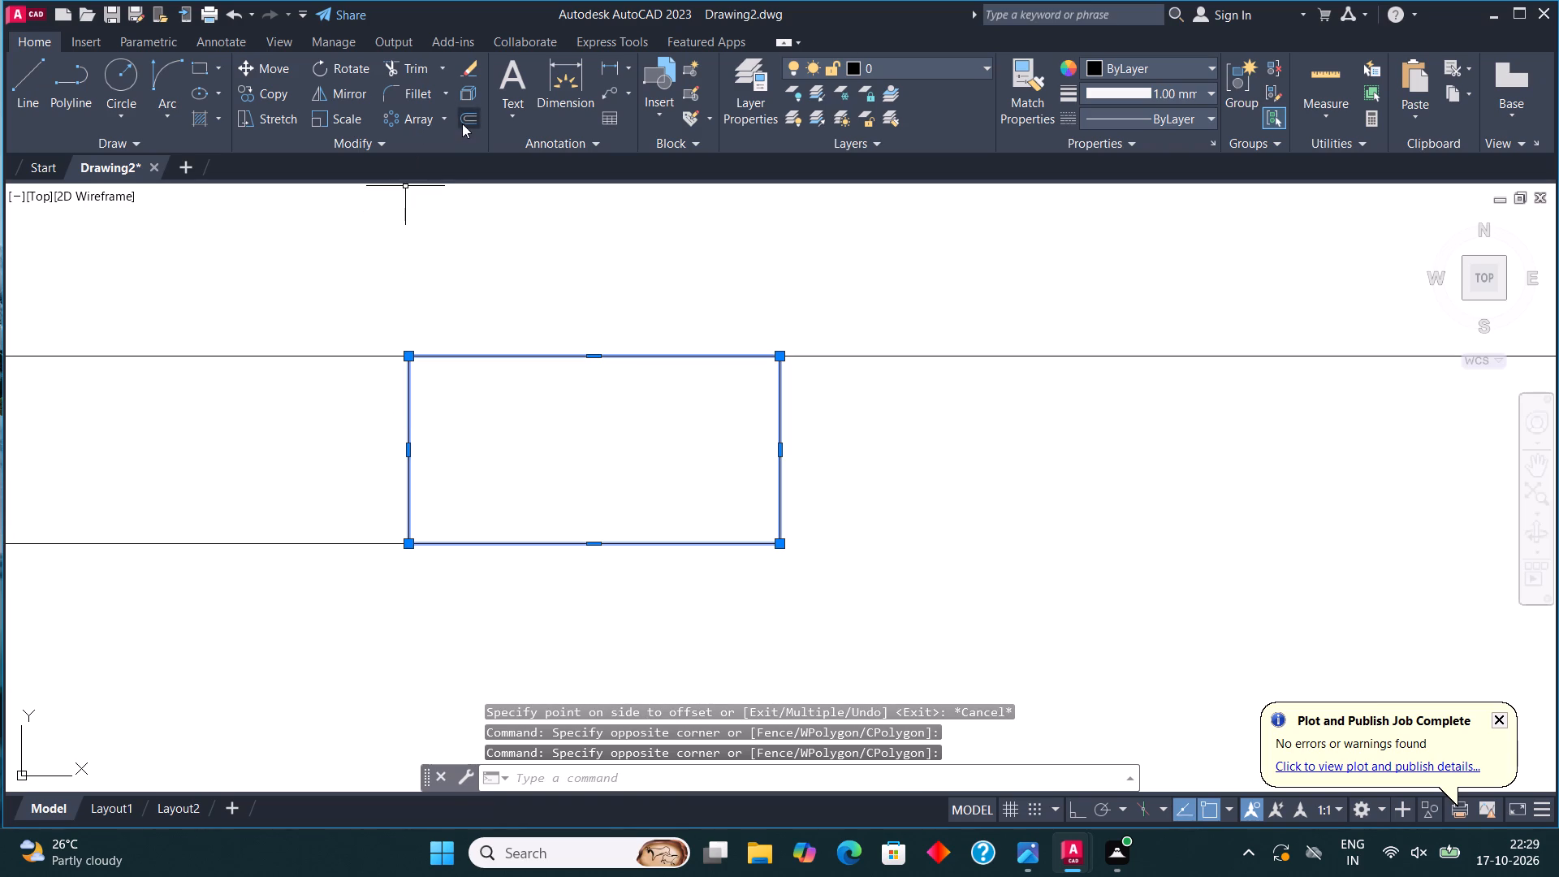
pyautogui.click(463, 123)
pyautogui.click(411, 448)
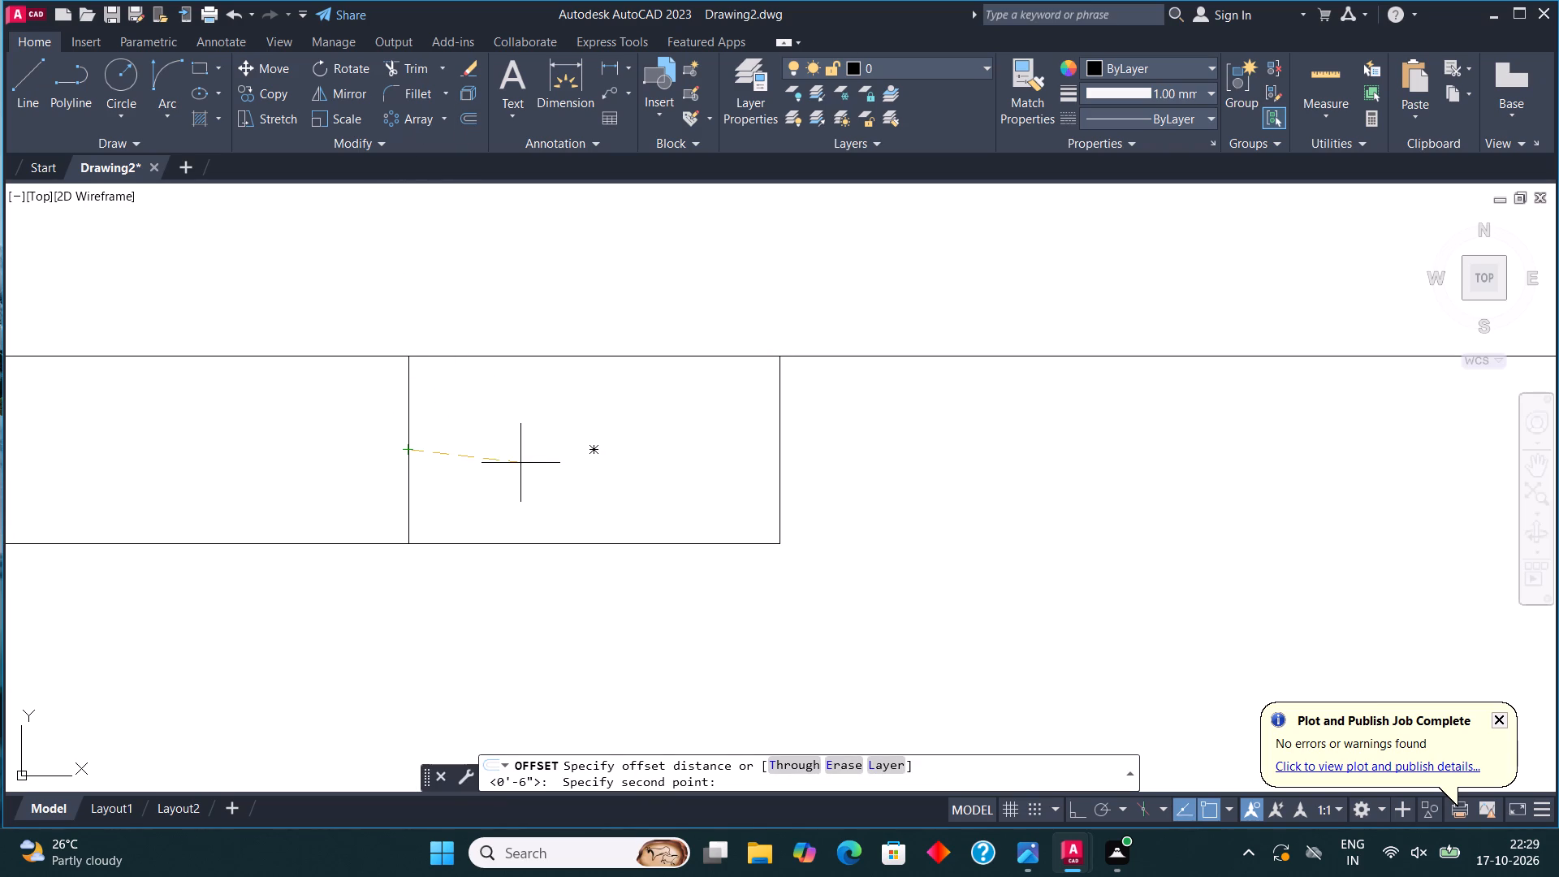
pyautogui.write('1"')
pyautogui.press('Return')
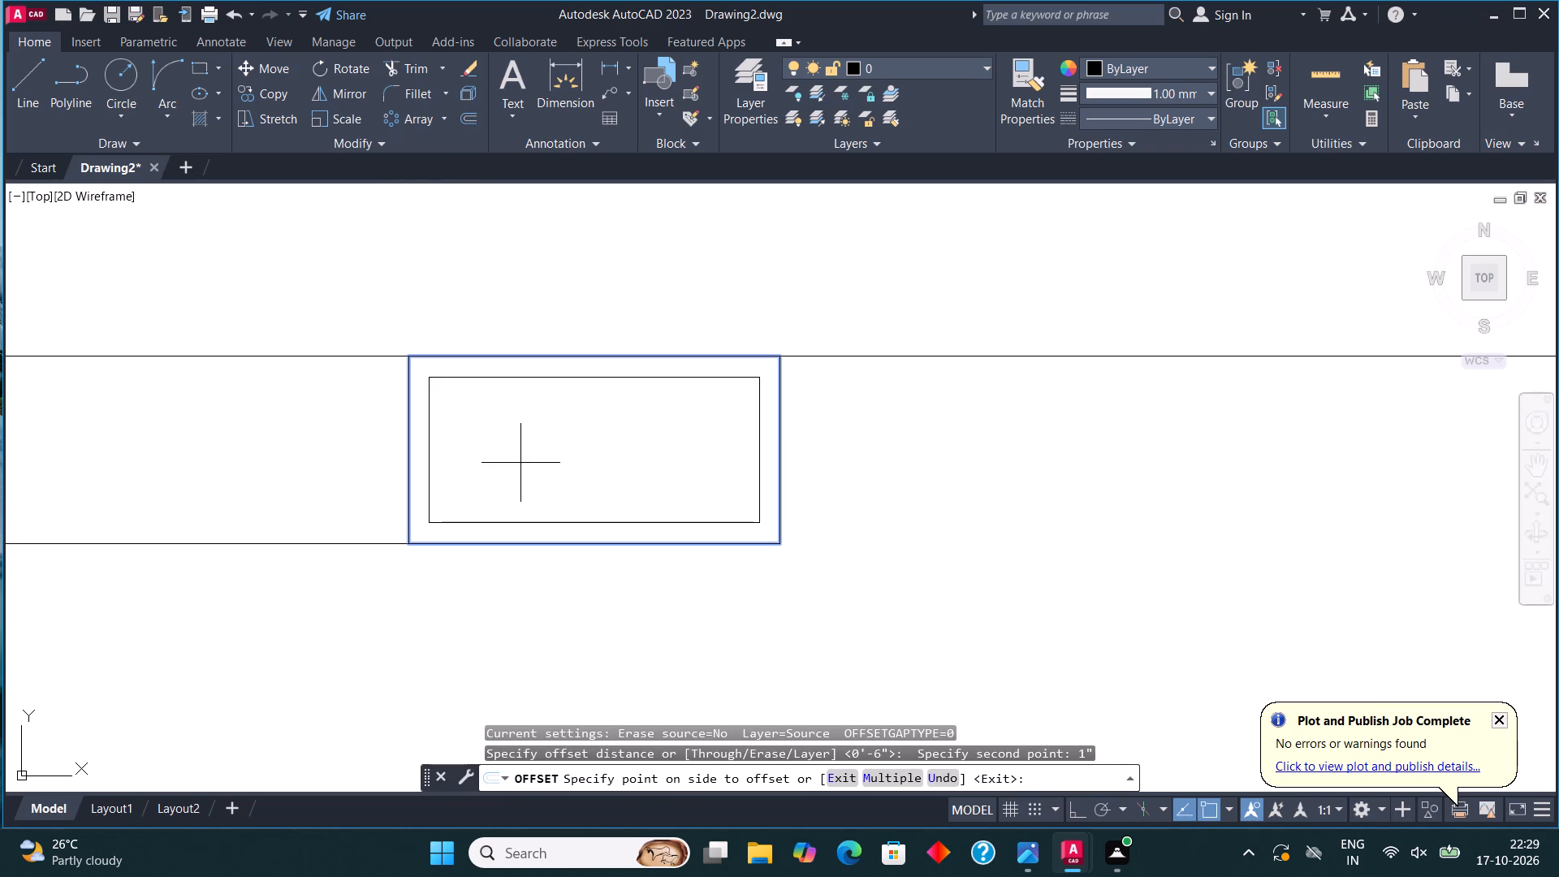
pyautogui.click(572, 468)
pyautogui.scroll(-3, 582, 464)
pyautogui.scroll(3, 589, 466)
pyautogui.press('Escape')
# Copy both nested top-wall rectangles into the bottom wall of the large lower room, just left of the entrance door.
pyautogui.moveTo(806, 491); pyautogui.dragTo(782, 469)
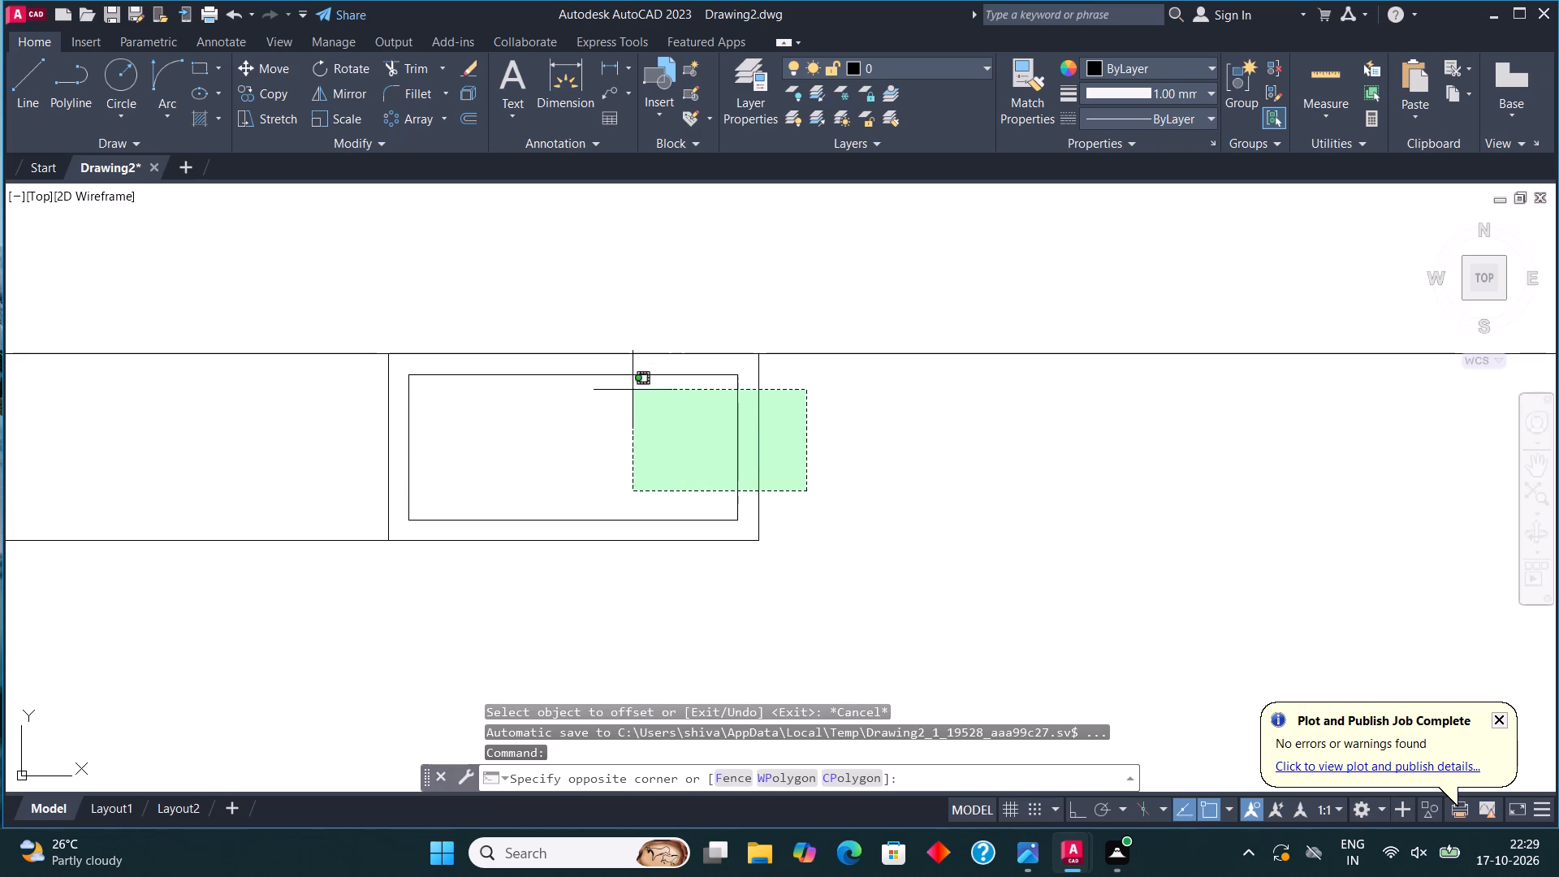
pyautogui.click(559, 398)
pyautogui.click(253, 90)
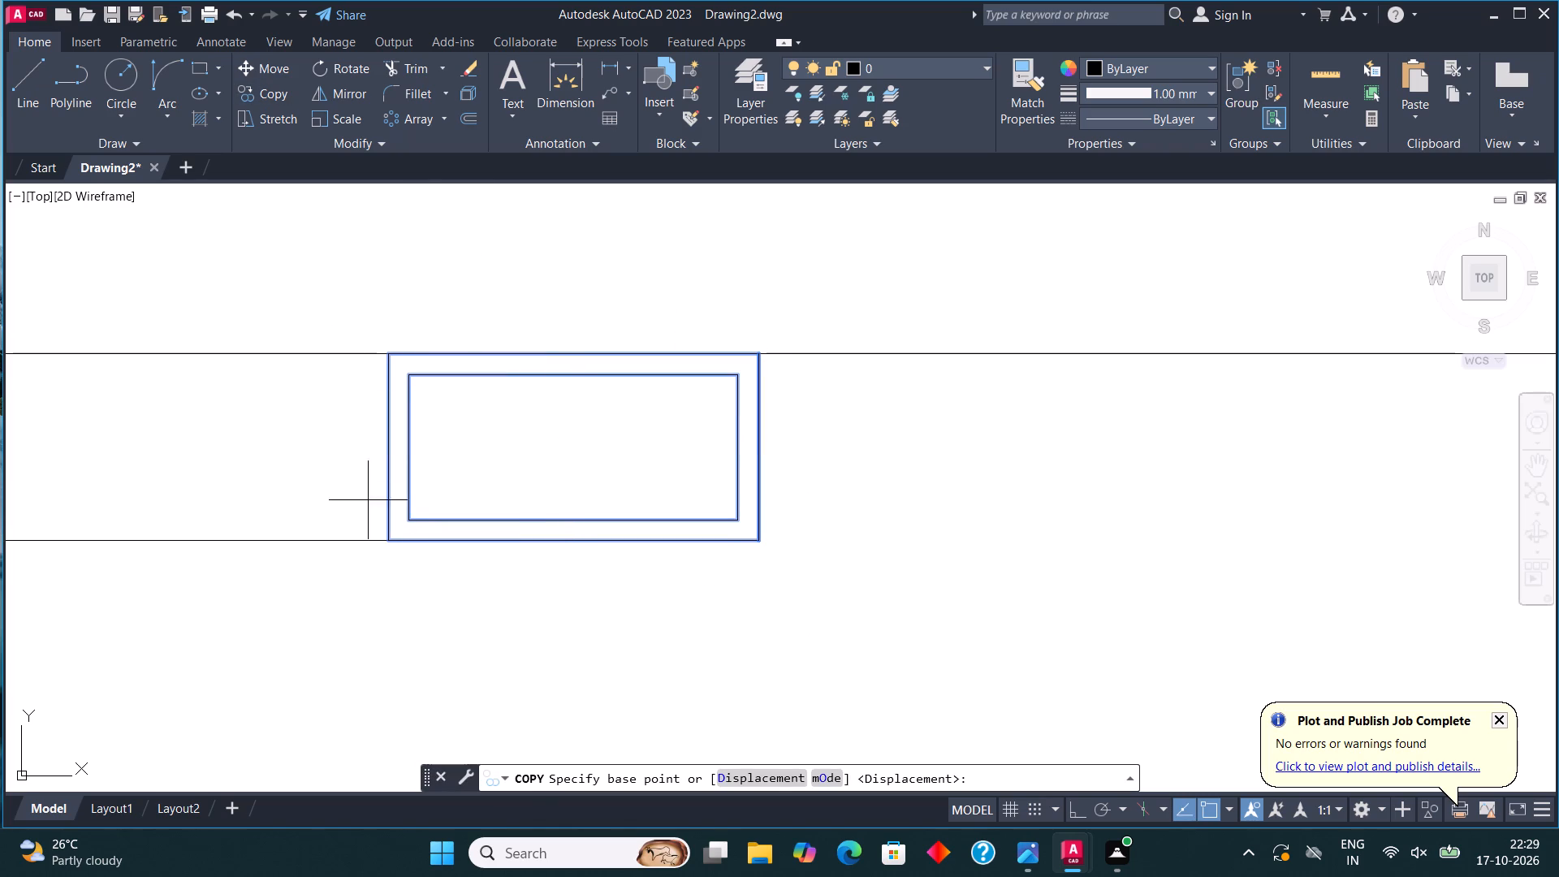
pyautogui.click(392, 544)
pyautogui.scroll(-5, 610, 434)
pyautogui.moveTo(644, 393); pyautogui.dragTo(654, 342, button='middle')
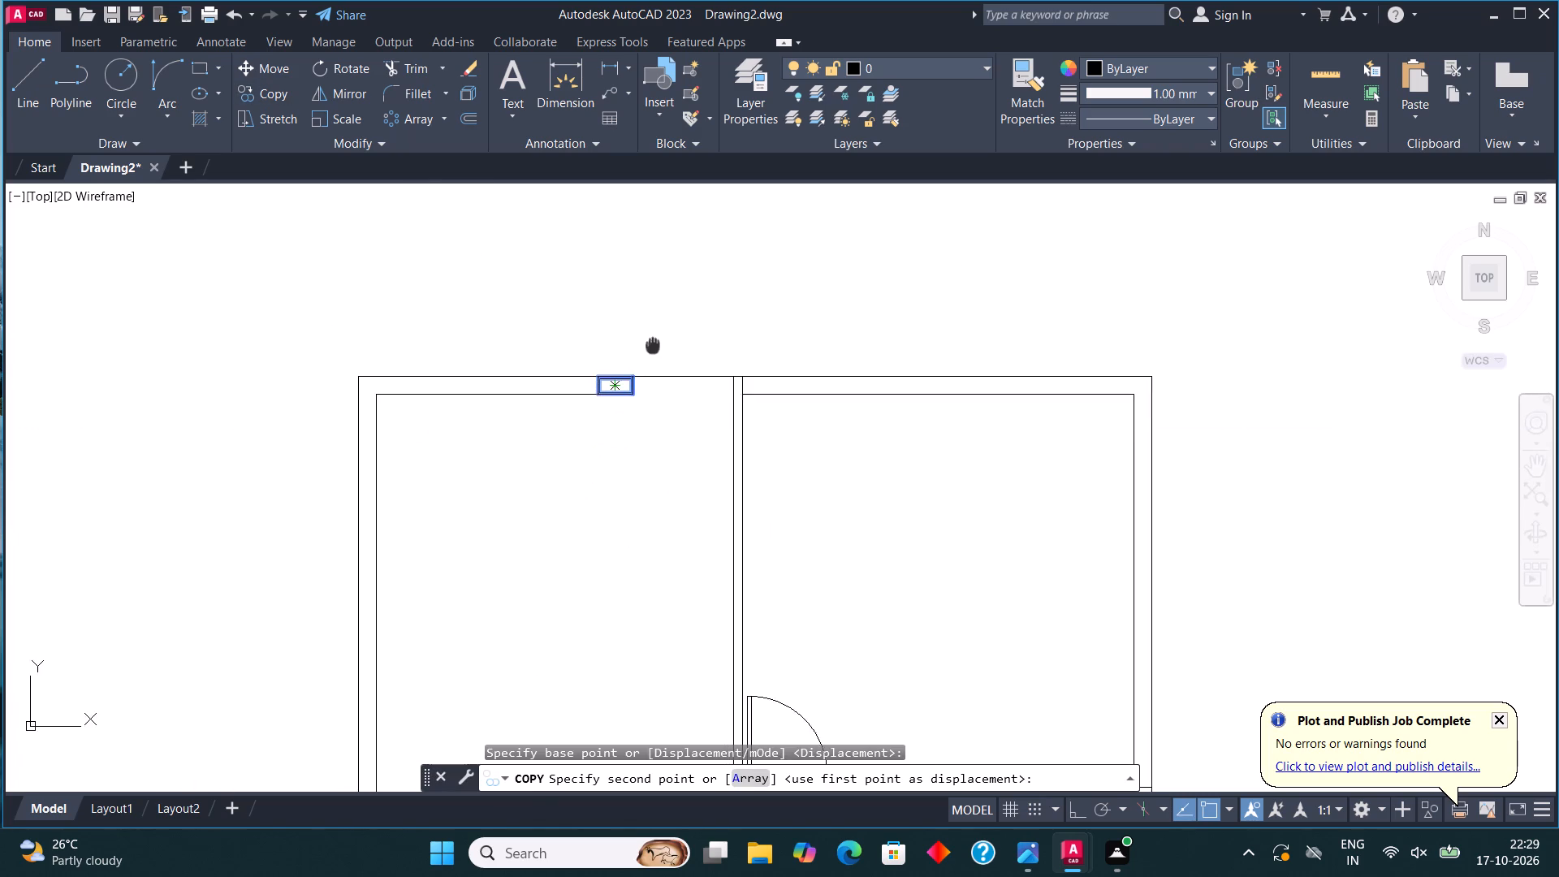
pyautogui.moveTo(654, 342); pyautogui.dragTo(654, 336, button='middle')
pyautogui.scroll(-2, 654, 338)
pyautogui.moveTo(646, 582); pyautogui.dragTo(711, 279, button='middle')
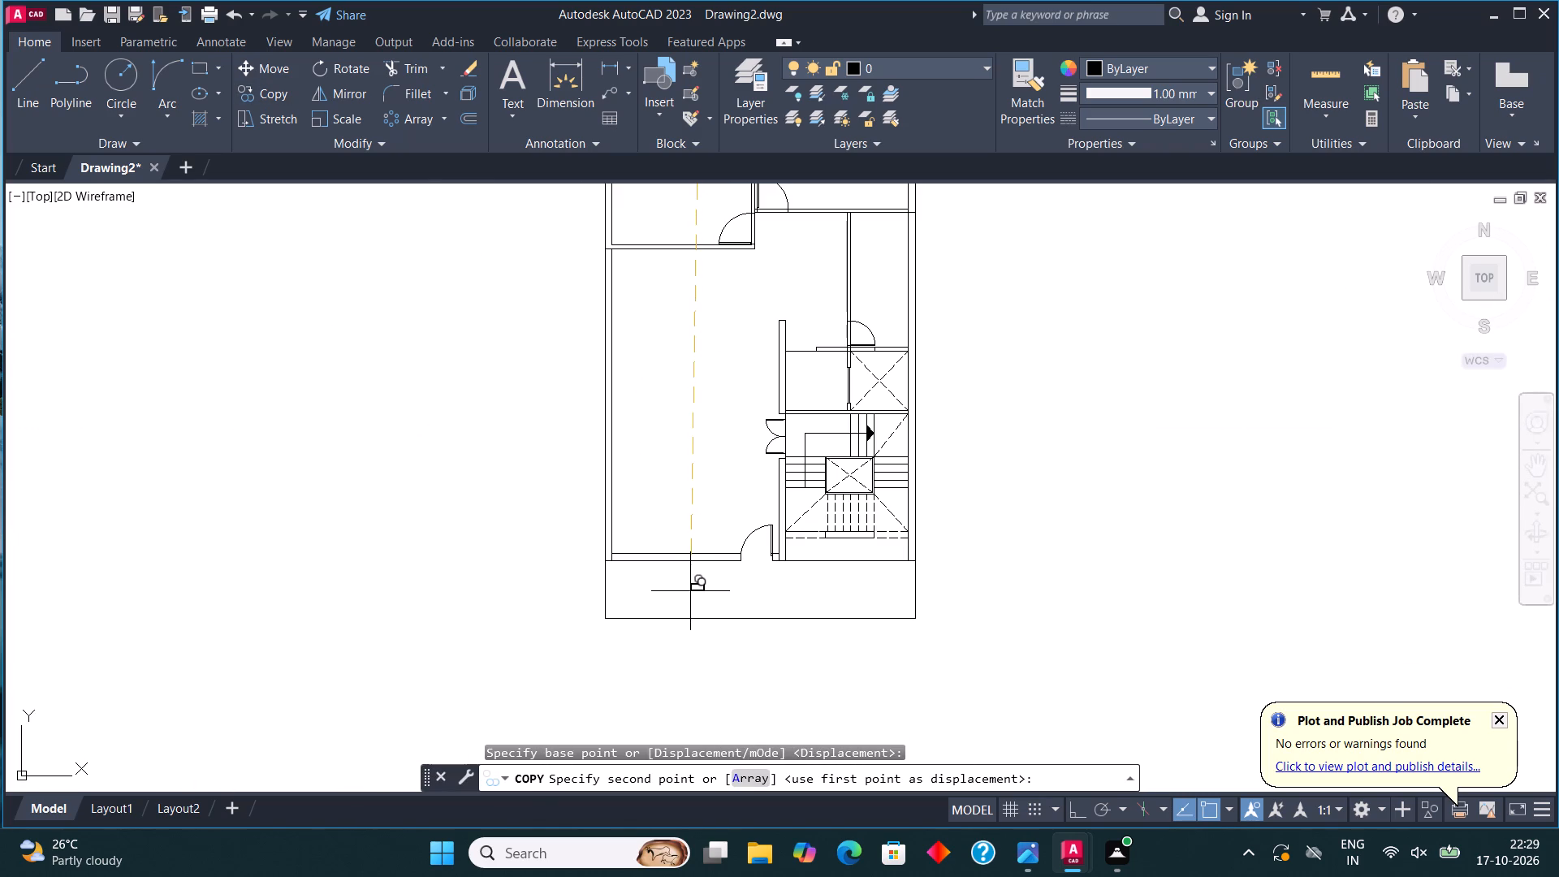
pyautogui.scroll(5, 717, 554)
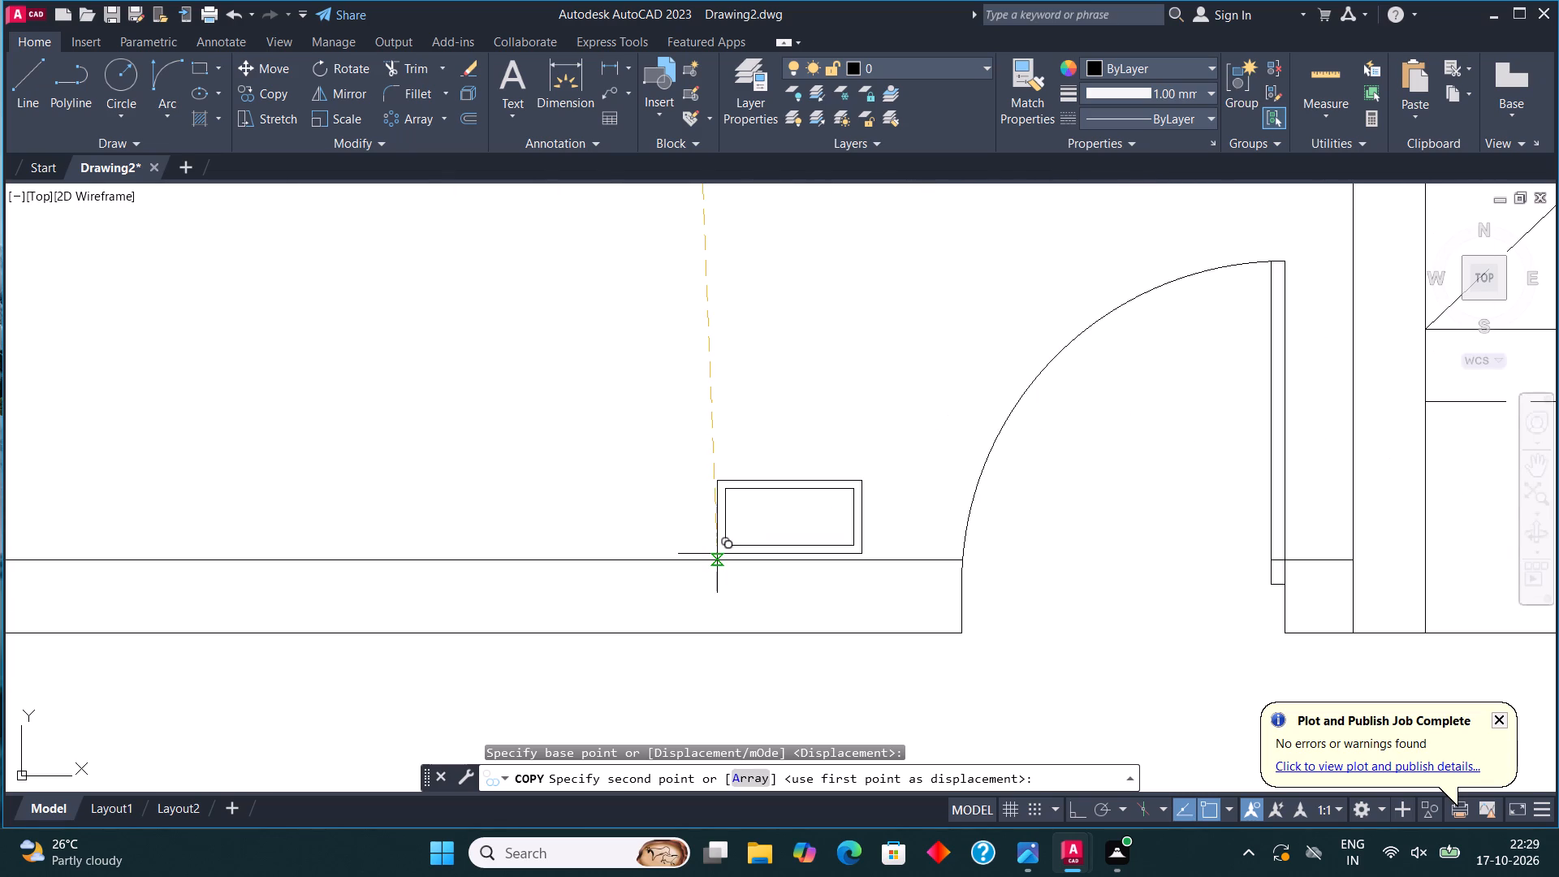
pyautogui.click(636, 635)
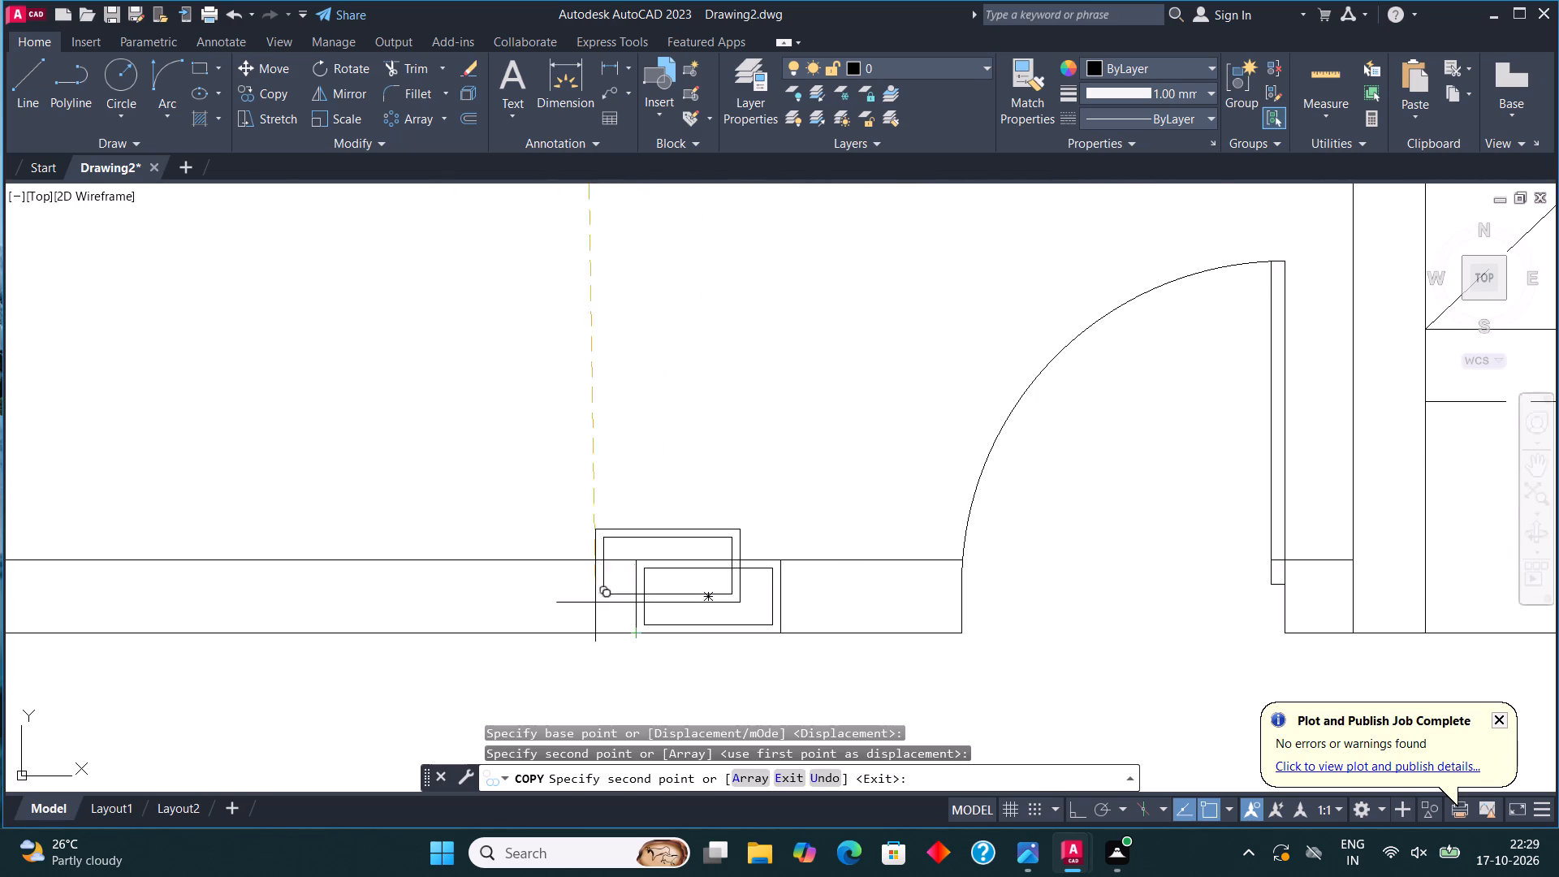
pyautogui.scroll(-3, 572, 536)
pyautogui.press('Escape')
# Draw counter lines from the top-wall rectangle's lower-left corner, 2' down and about 5'-7" to the left with Ortho on.
pyautogui.scroll(-1, 616, 529)
pyautogui.moveTo(677, 487); pyautogui.dragTo(700, 502, button='middle')
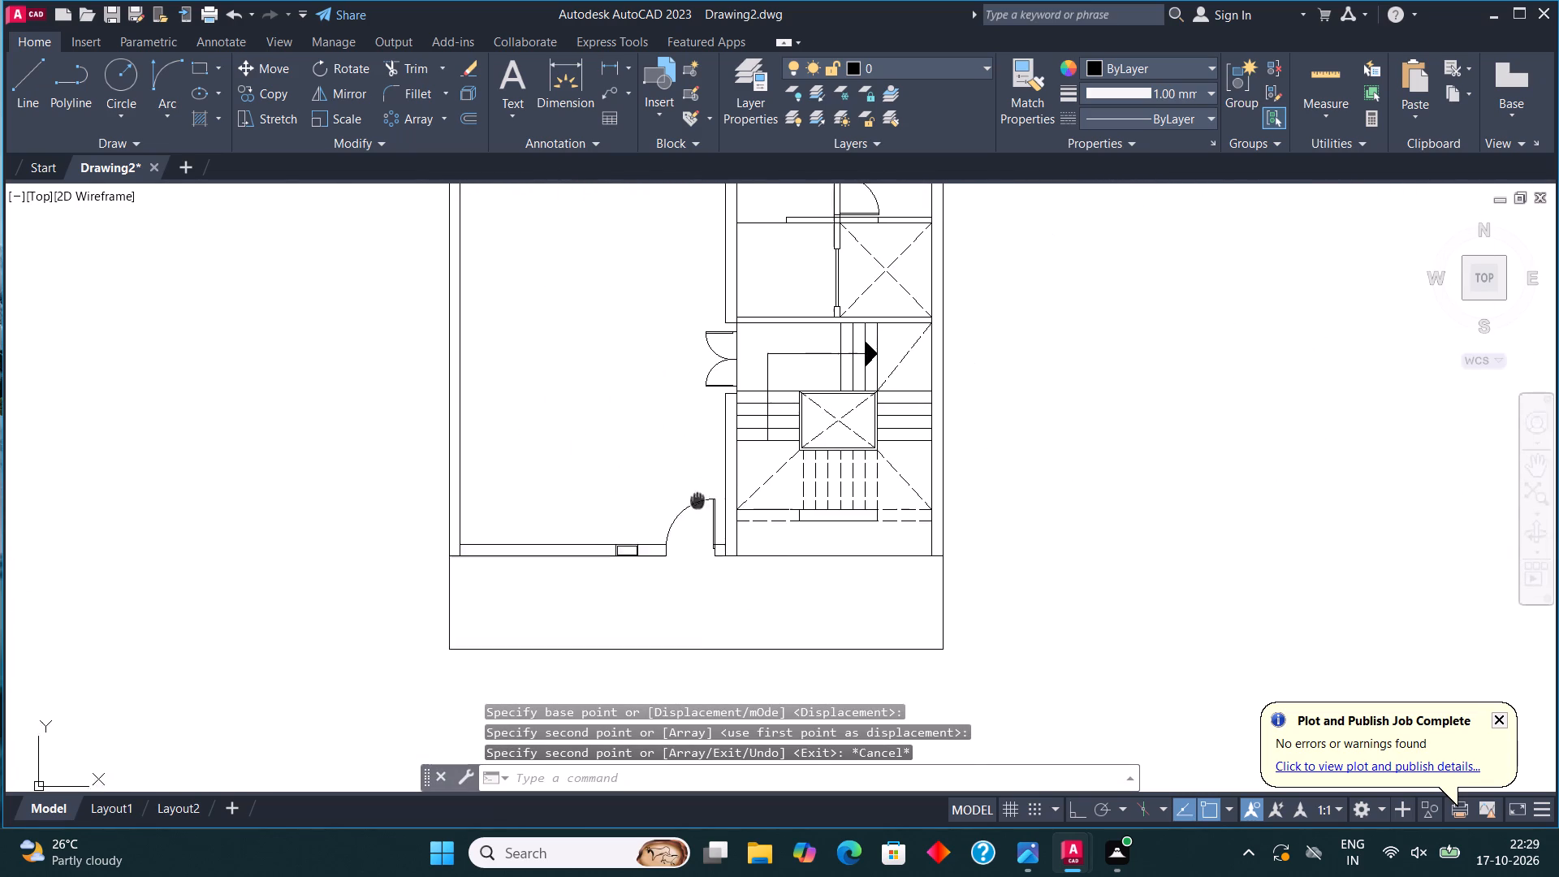
pyautogui.moveTo(700, 502); pyautogui.dragTo(725, 606, button='middle')
pyautogui.scroll(-1, 722, 452)
pyautogui.moveTo(731, 430); pyautogui.dragTo(770, 672, button='middle')
pyautogui.moveTo(673, 475); pyautogui.dragTo(681, 590, button='middle')
pyautogui.scroll(3, 684, 480)
pyautogui.moveTo(671, 464); pyautogui.dragTo(583, 303, button='middle')
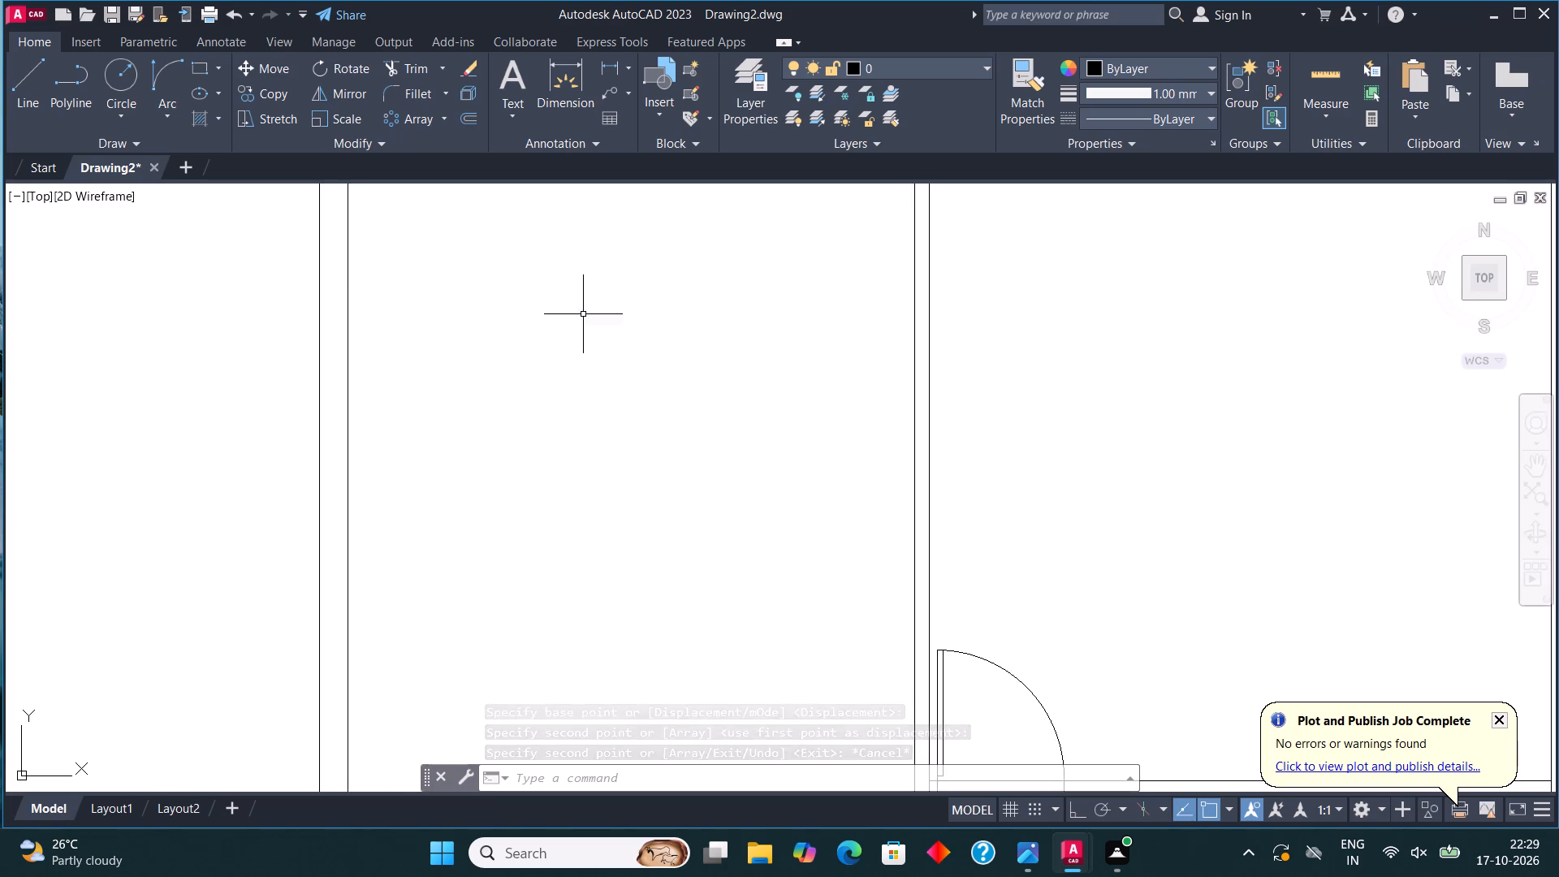
pyautogui.scroll(-2, 583, 342)
pyautogui.moveTo(605, 362); pyautogui.dragTo(611, 390, button='middle')
pyautogui.click(23, 73)
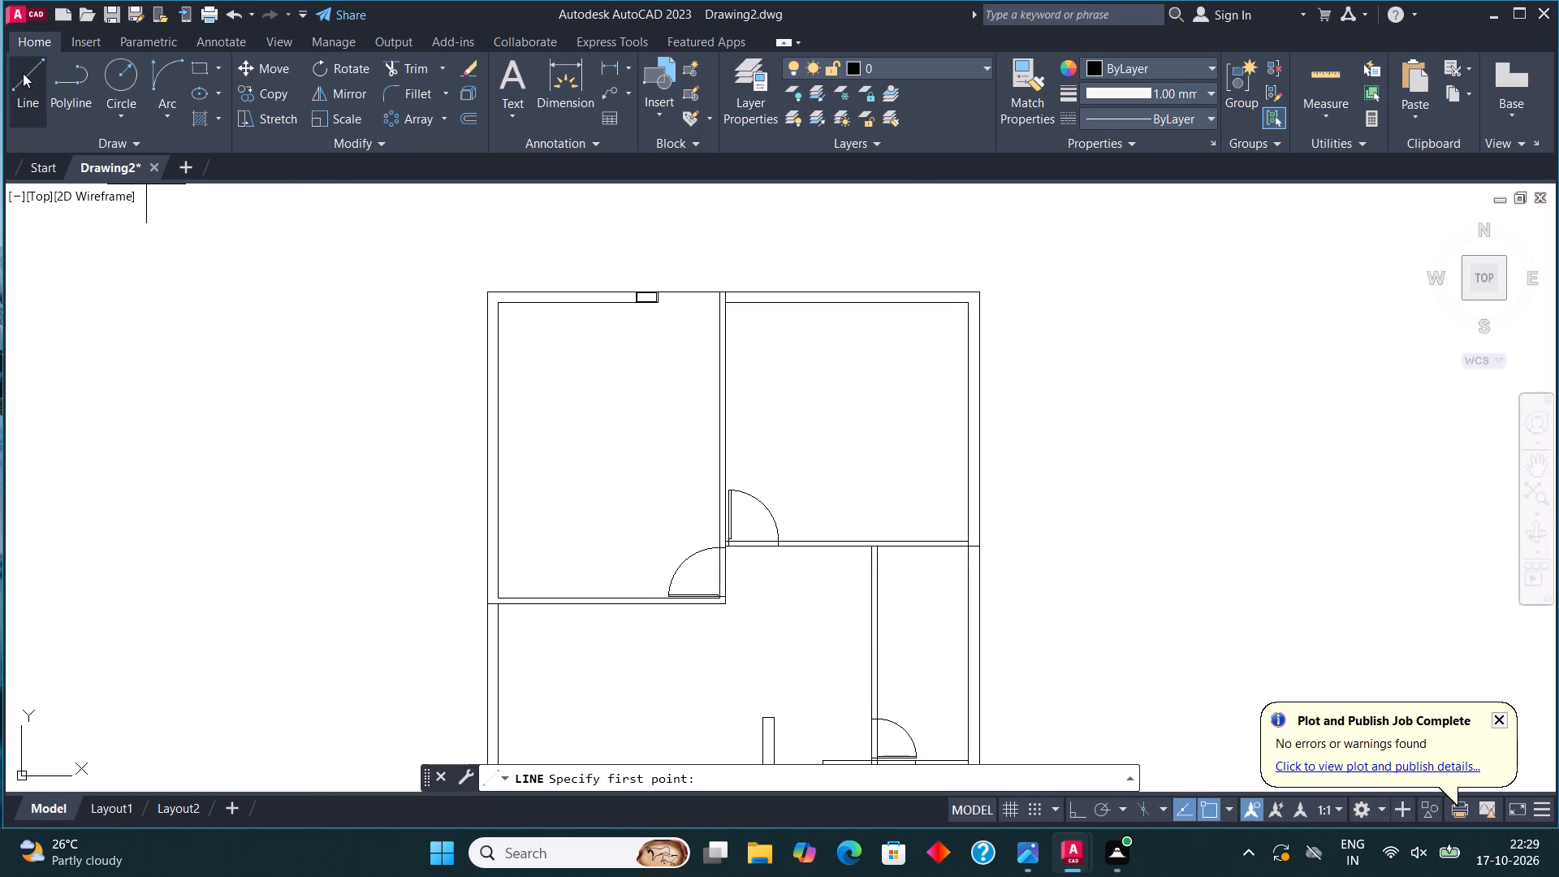
pyautogui.scroll(4, 645, 298)
pyautogui.click(581, 324)
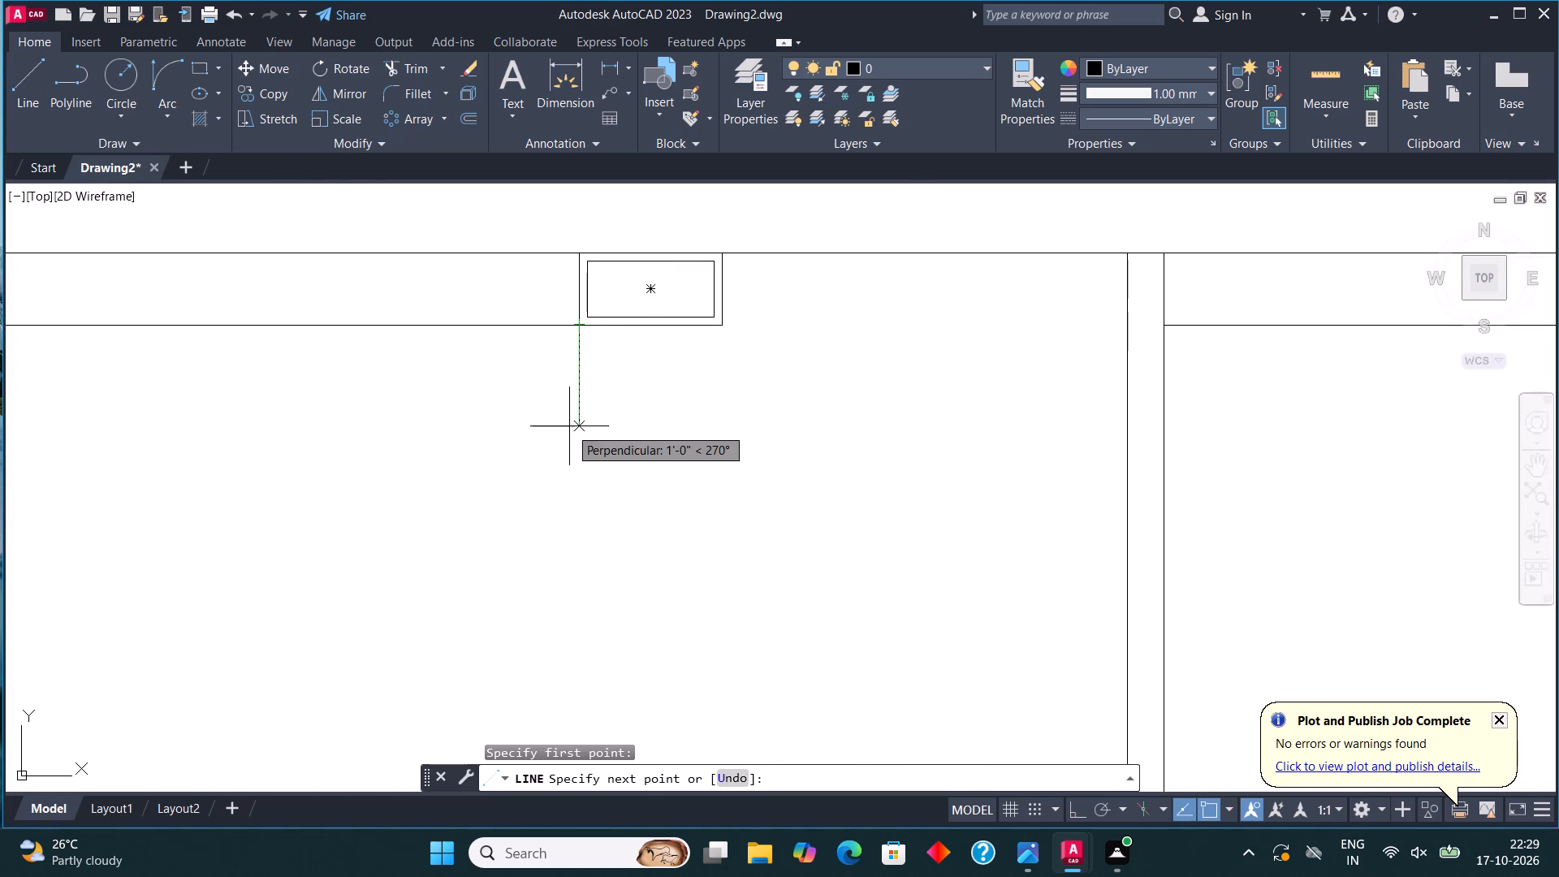
pyautogui.write("2'")
pyautogui.press('Return')
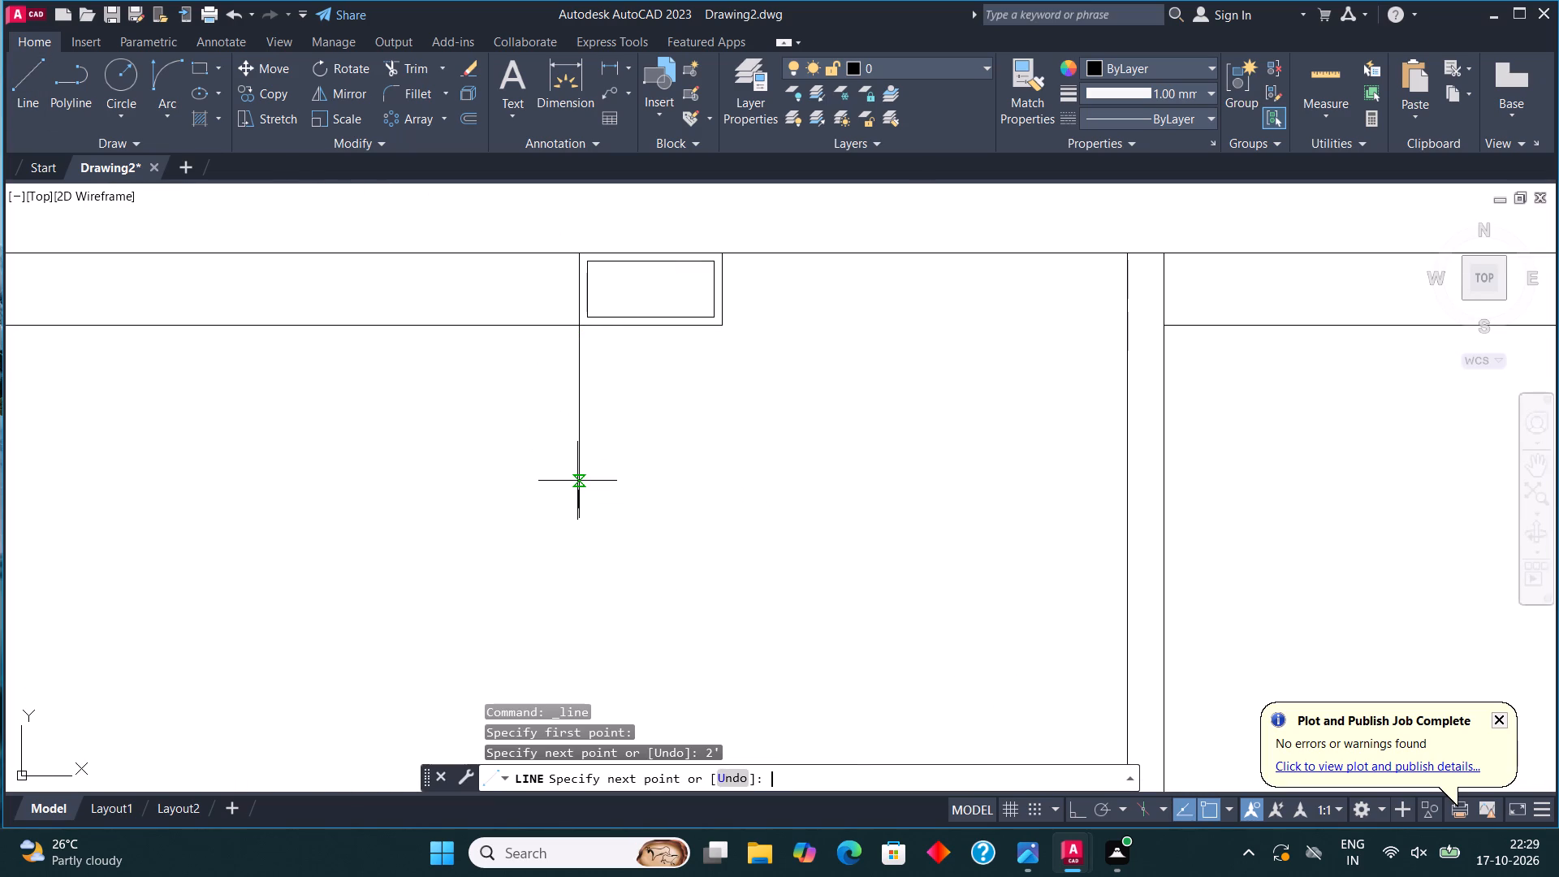
pyautogui.scroll(-3, 579, 483)
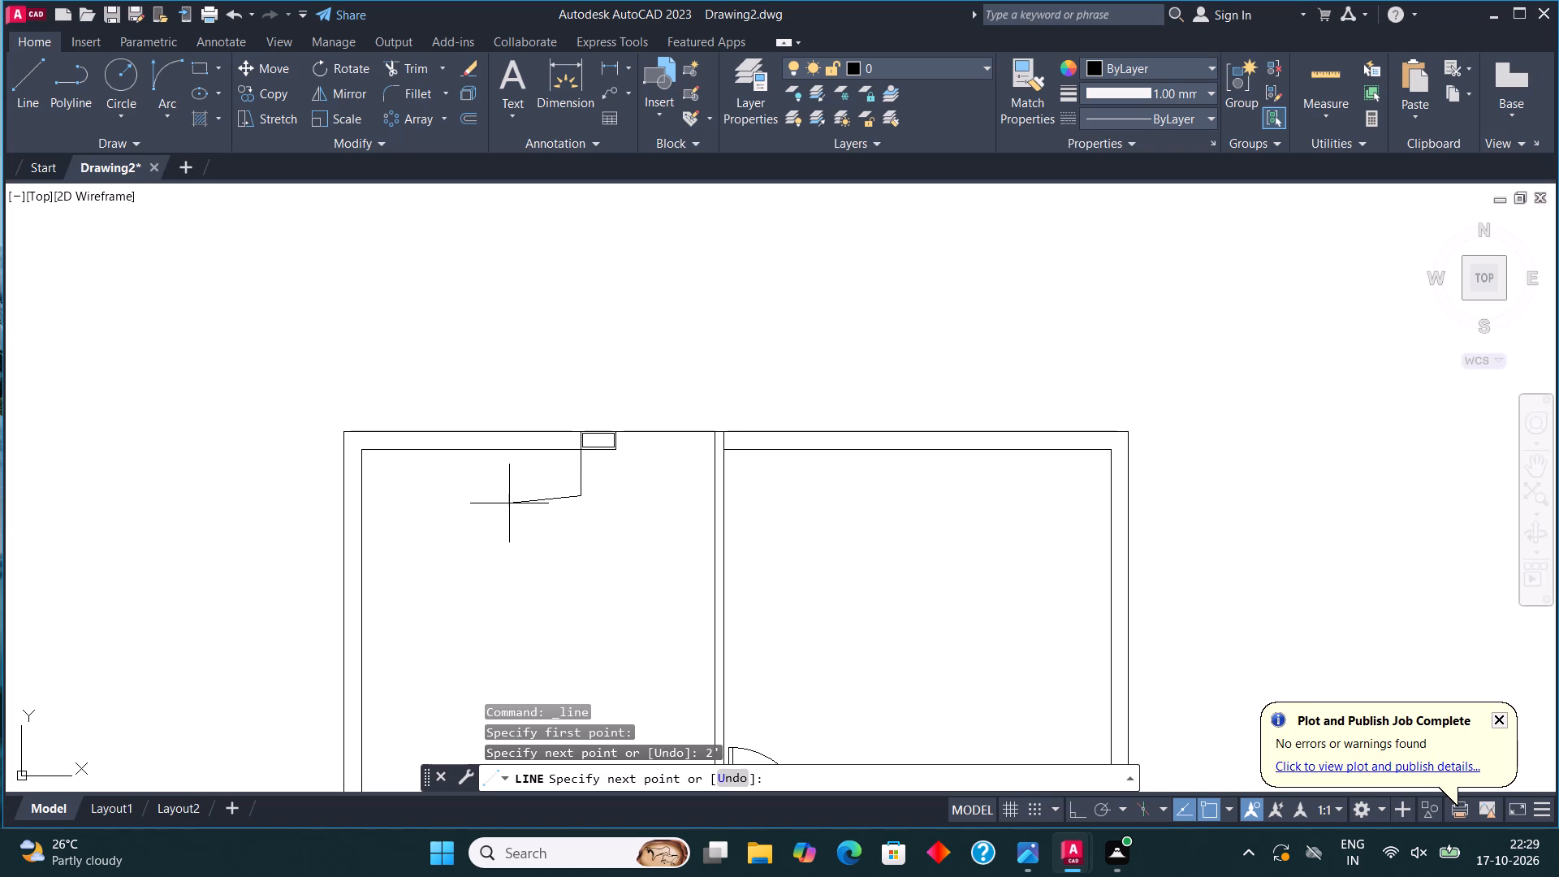
pyautogui.press('F8')
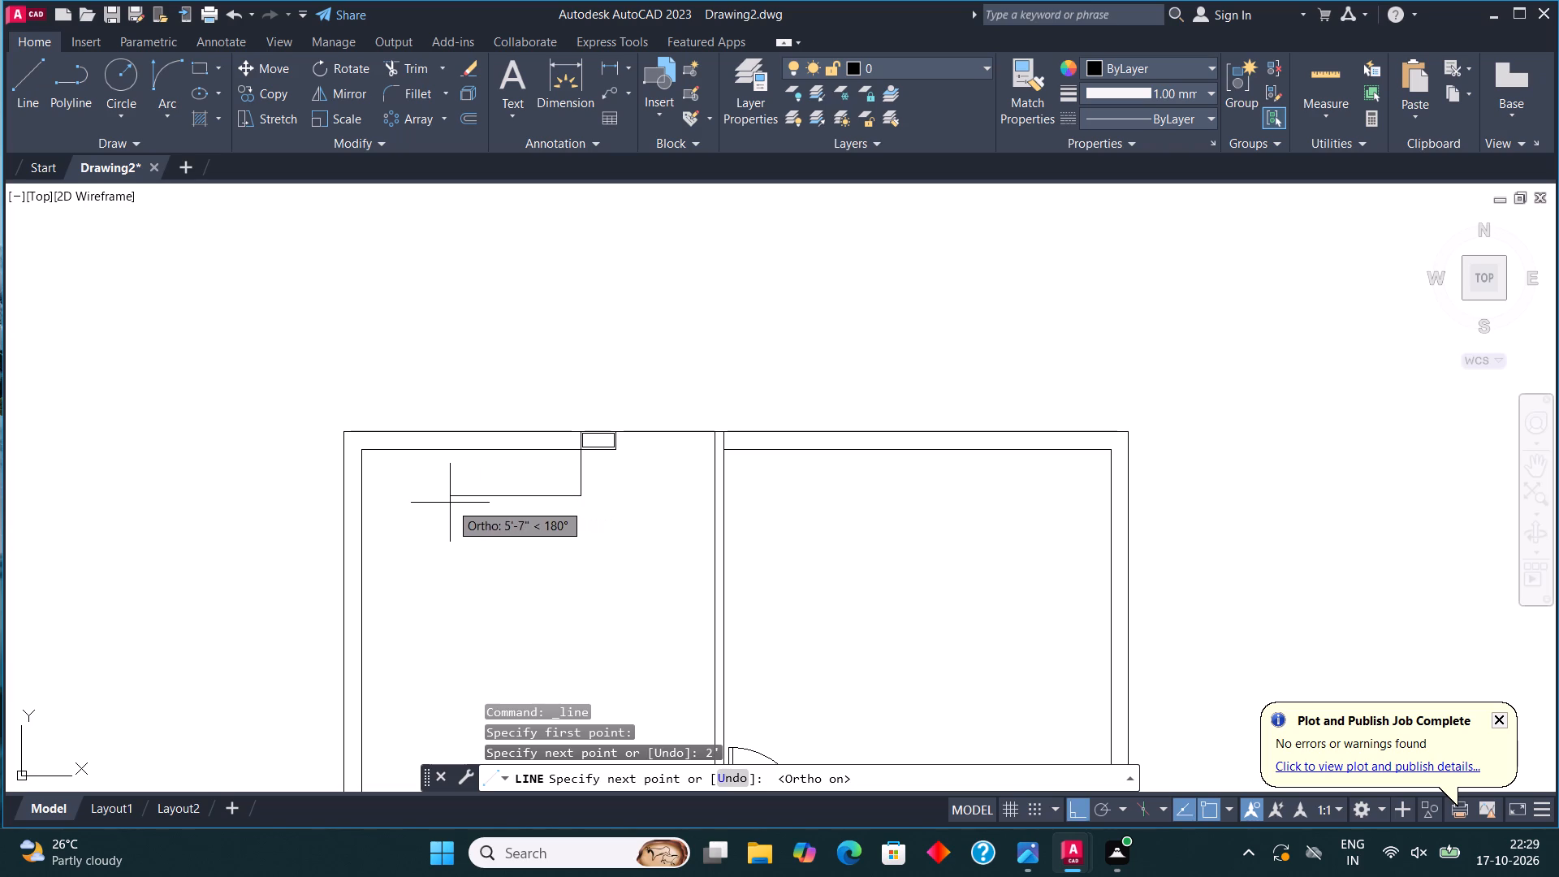
pyautogui.click(448, 503)
# Draw counter lines from the midpoint of the upper-left room's left wall, 2' to the right and about 6'-1" up.
pyautogui.click(15, 74)
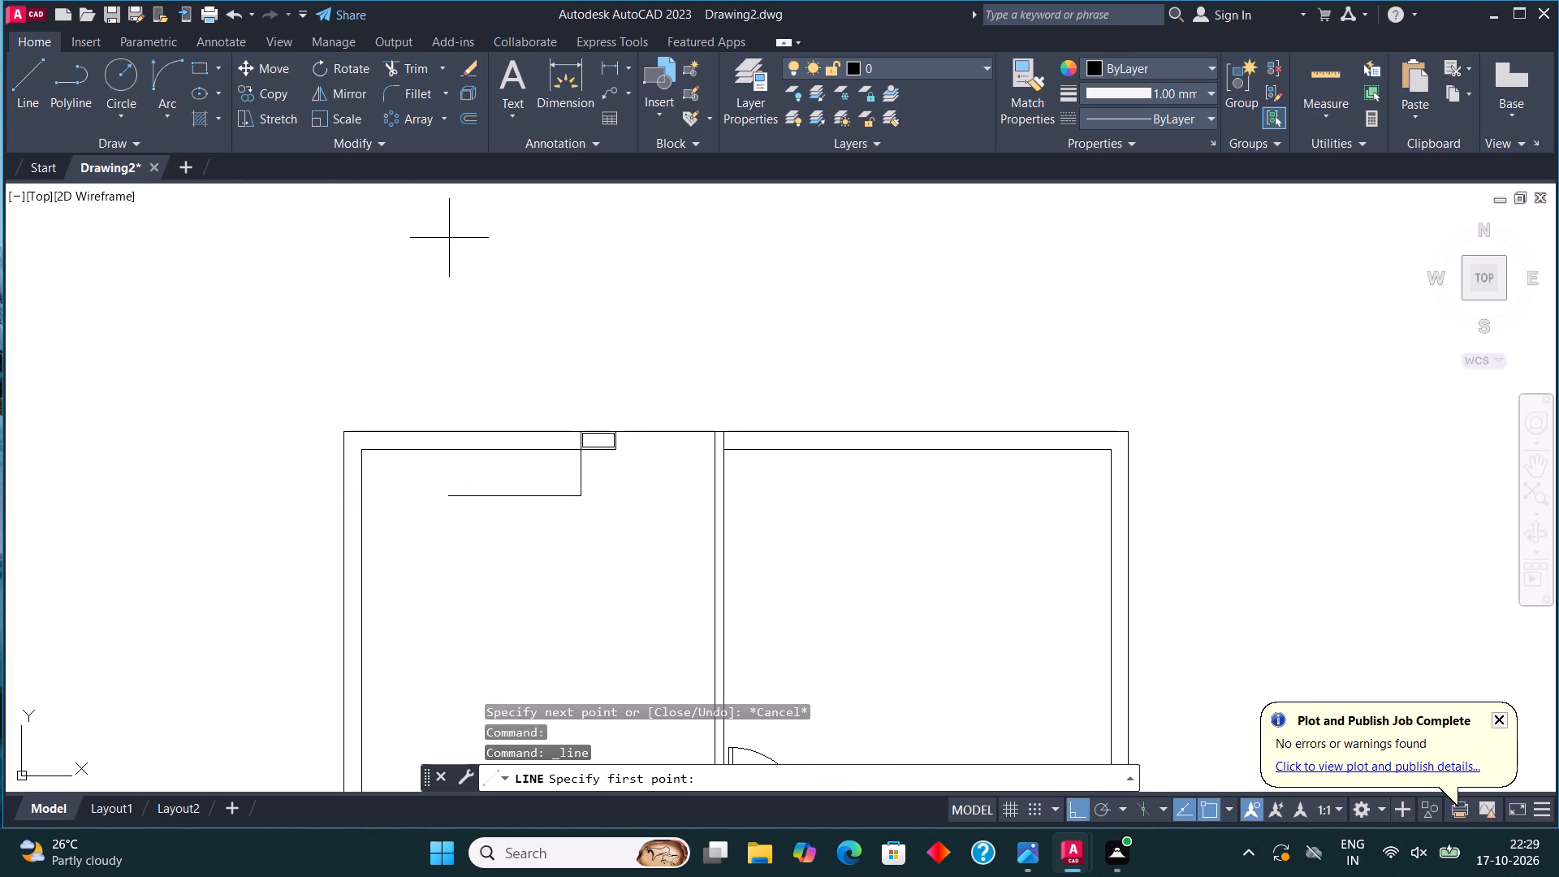
pyautogui.scroll(-1, 470, 271)
pyautogui.click(404, 538)
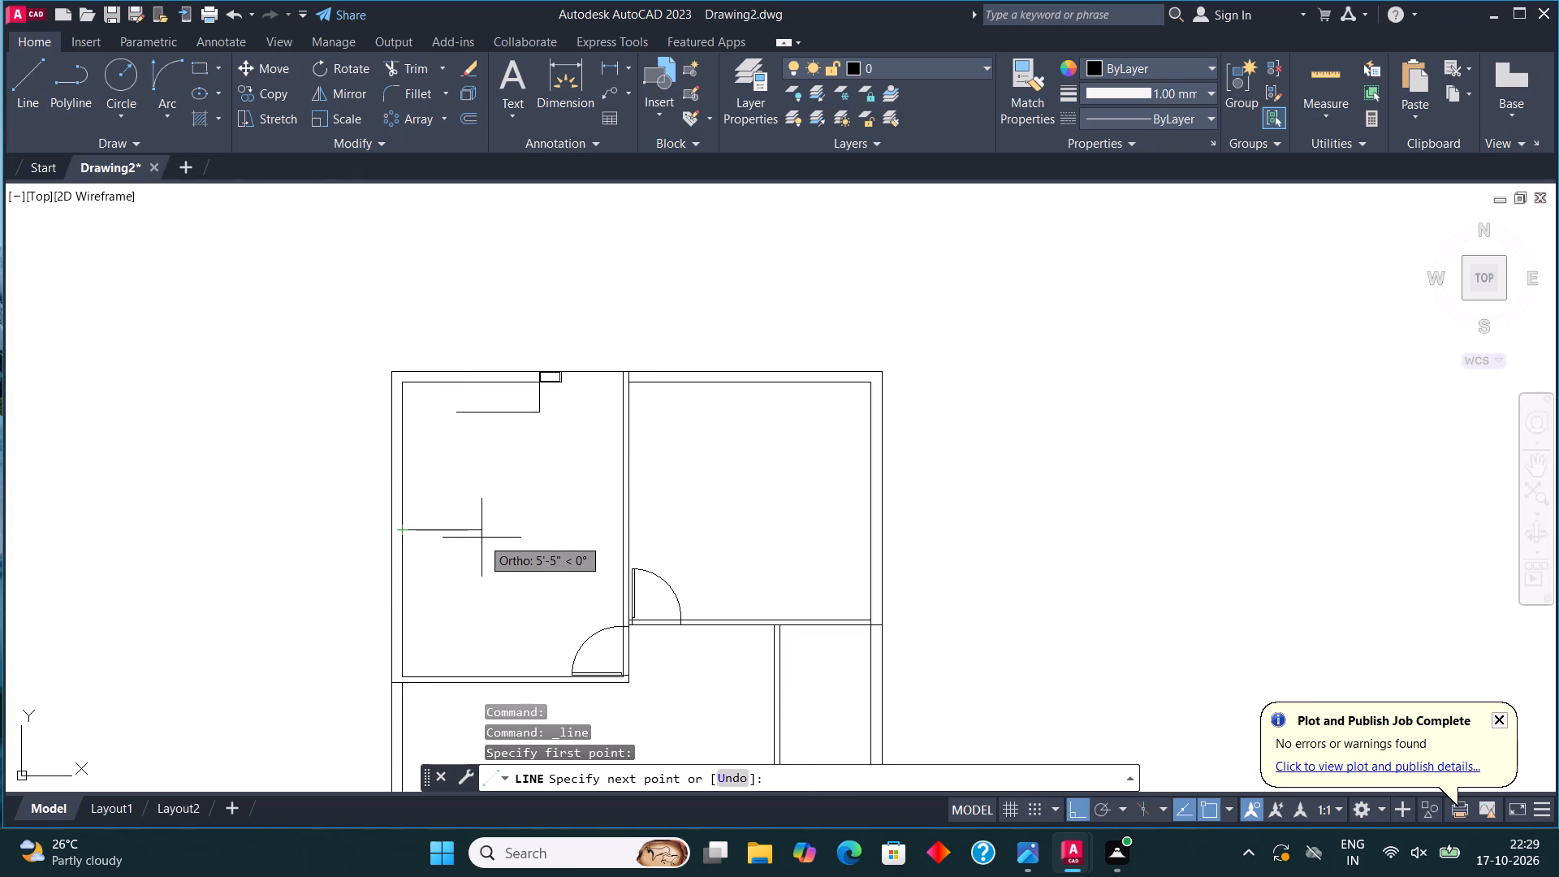
pyautogui.write("2'")
pyautogui.press('Return')
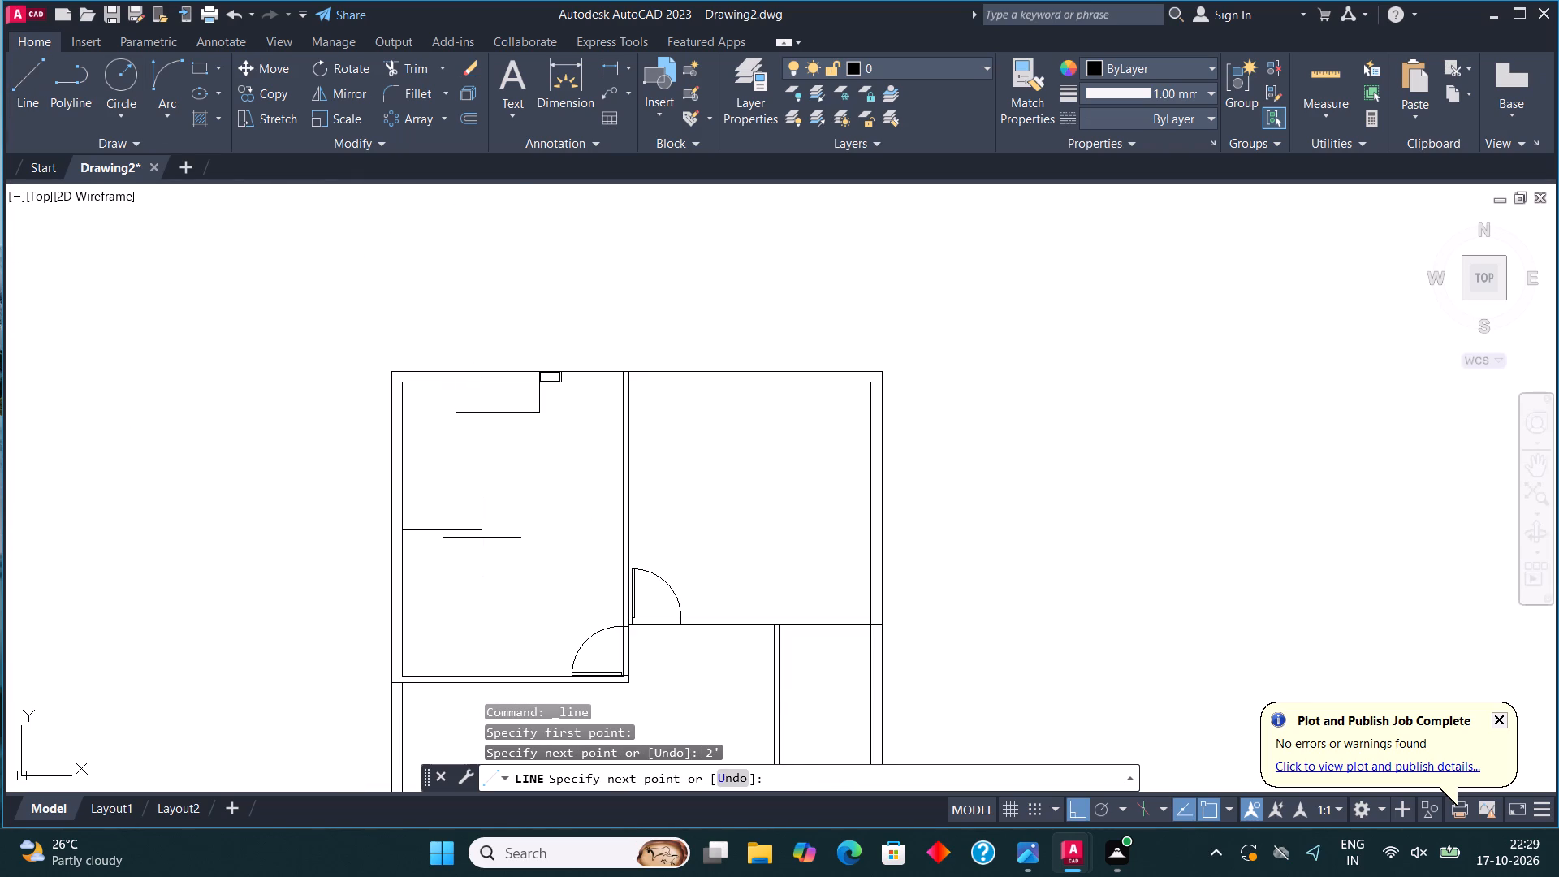
pyautogui.scroll(2, 427, 449)
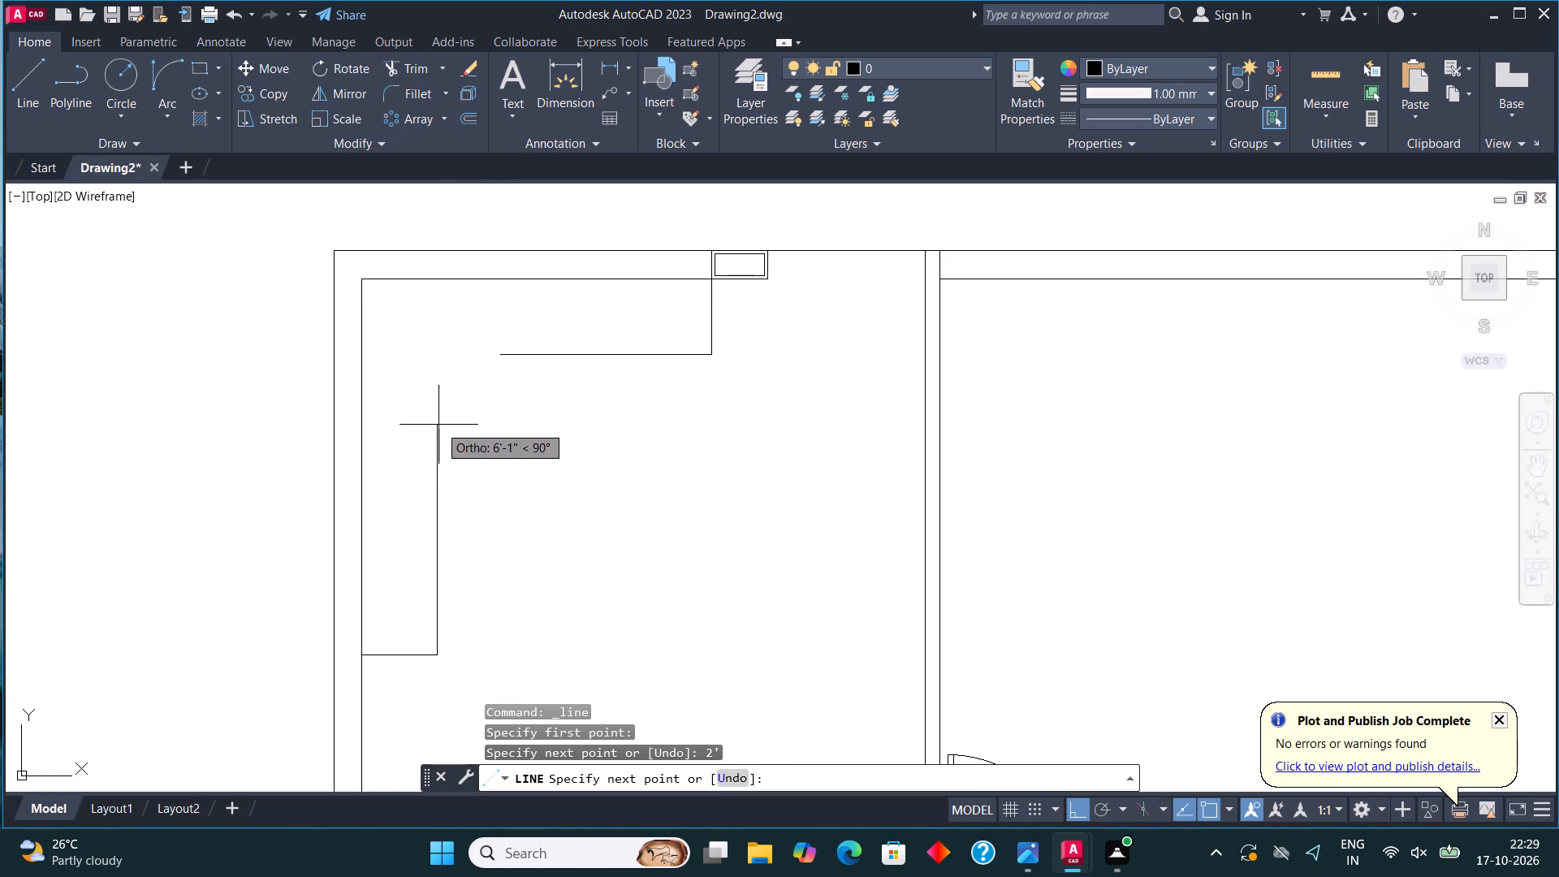
pyautogui.click(438, 421)
pyautogui.press('Escape')
# Fillet the open ends of the vertical and horizontal counter lines into a sharp corner.
pyautogui.click(408, 92)
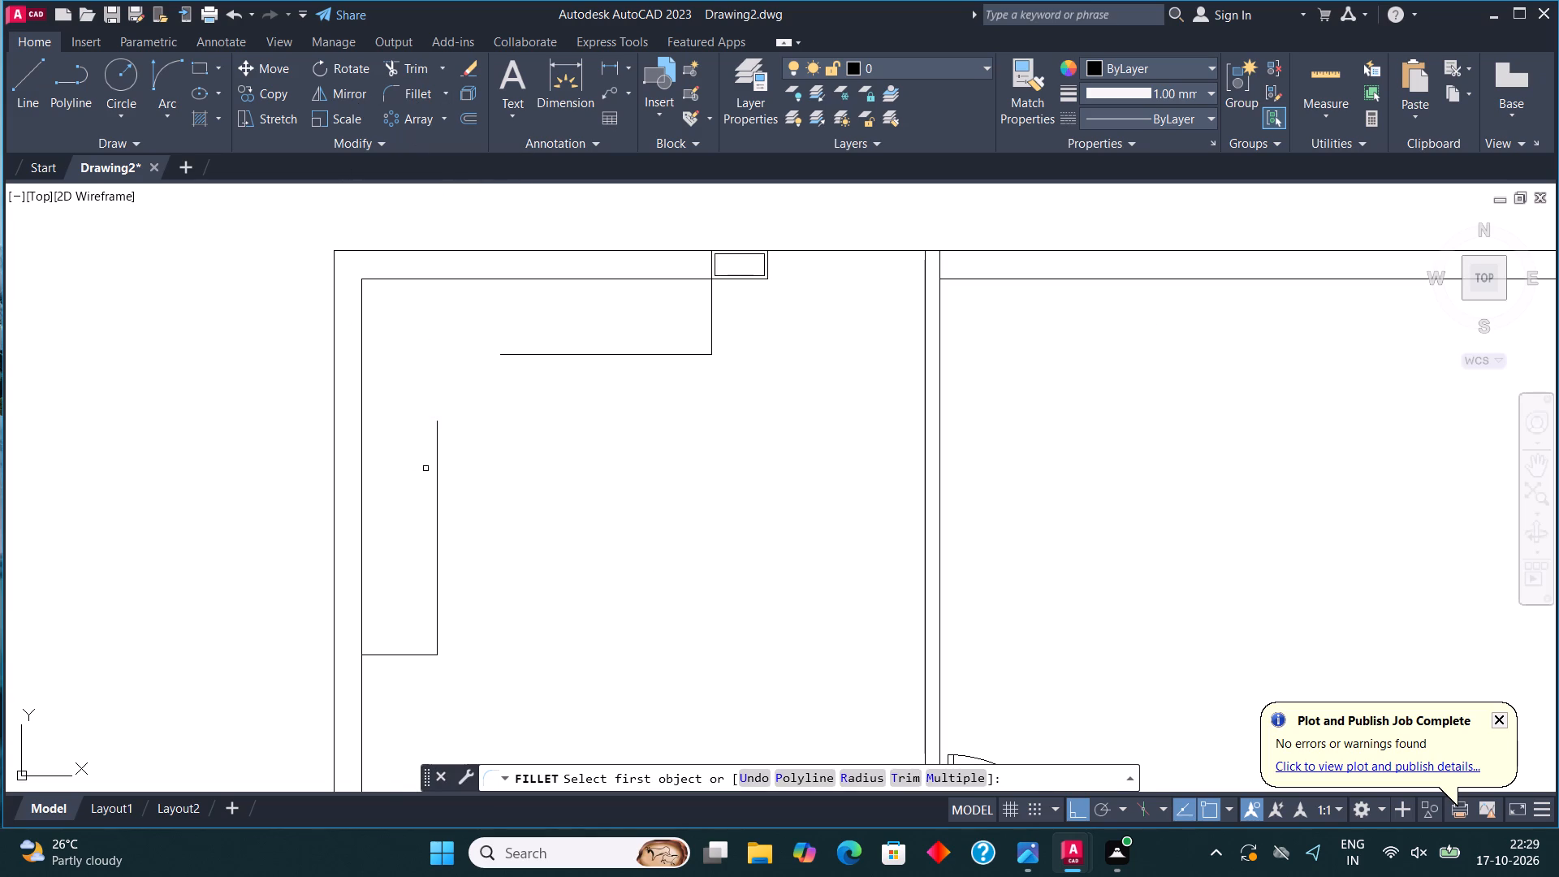
pyautogui.click(434, 474)
pyautogui.click(562, 357)
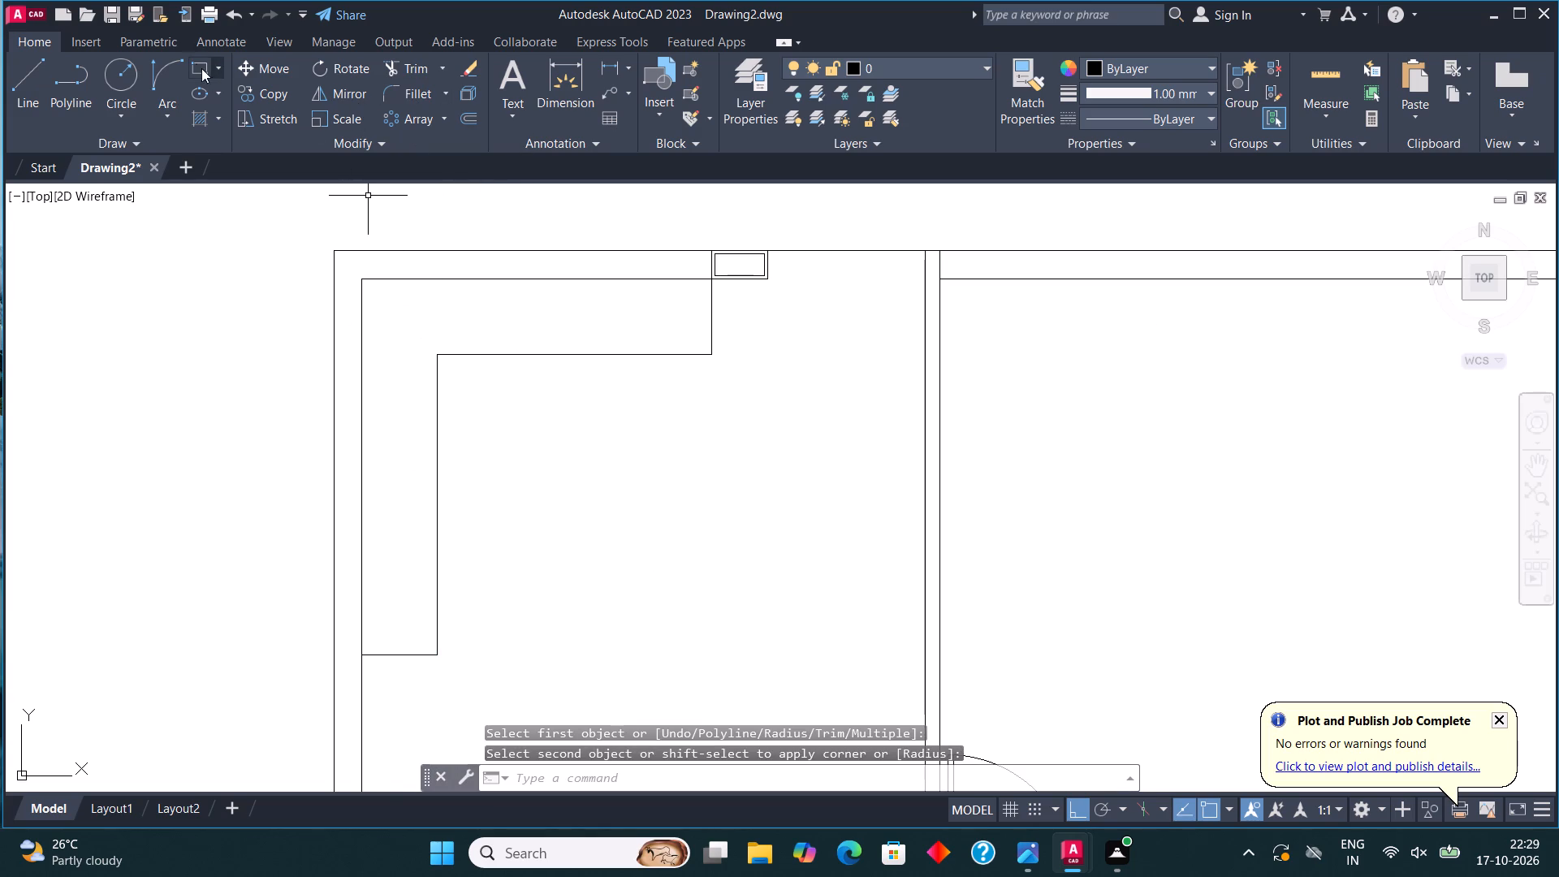
# Draw a stove rectangle on the counter section along the top wall.
pyautogui.click(192, 60)
pyautogui.scroll(2, 539, 291)
pyautogui.moveTo(546, 296); pyautogui.dragTo(555, 309, button='middle')
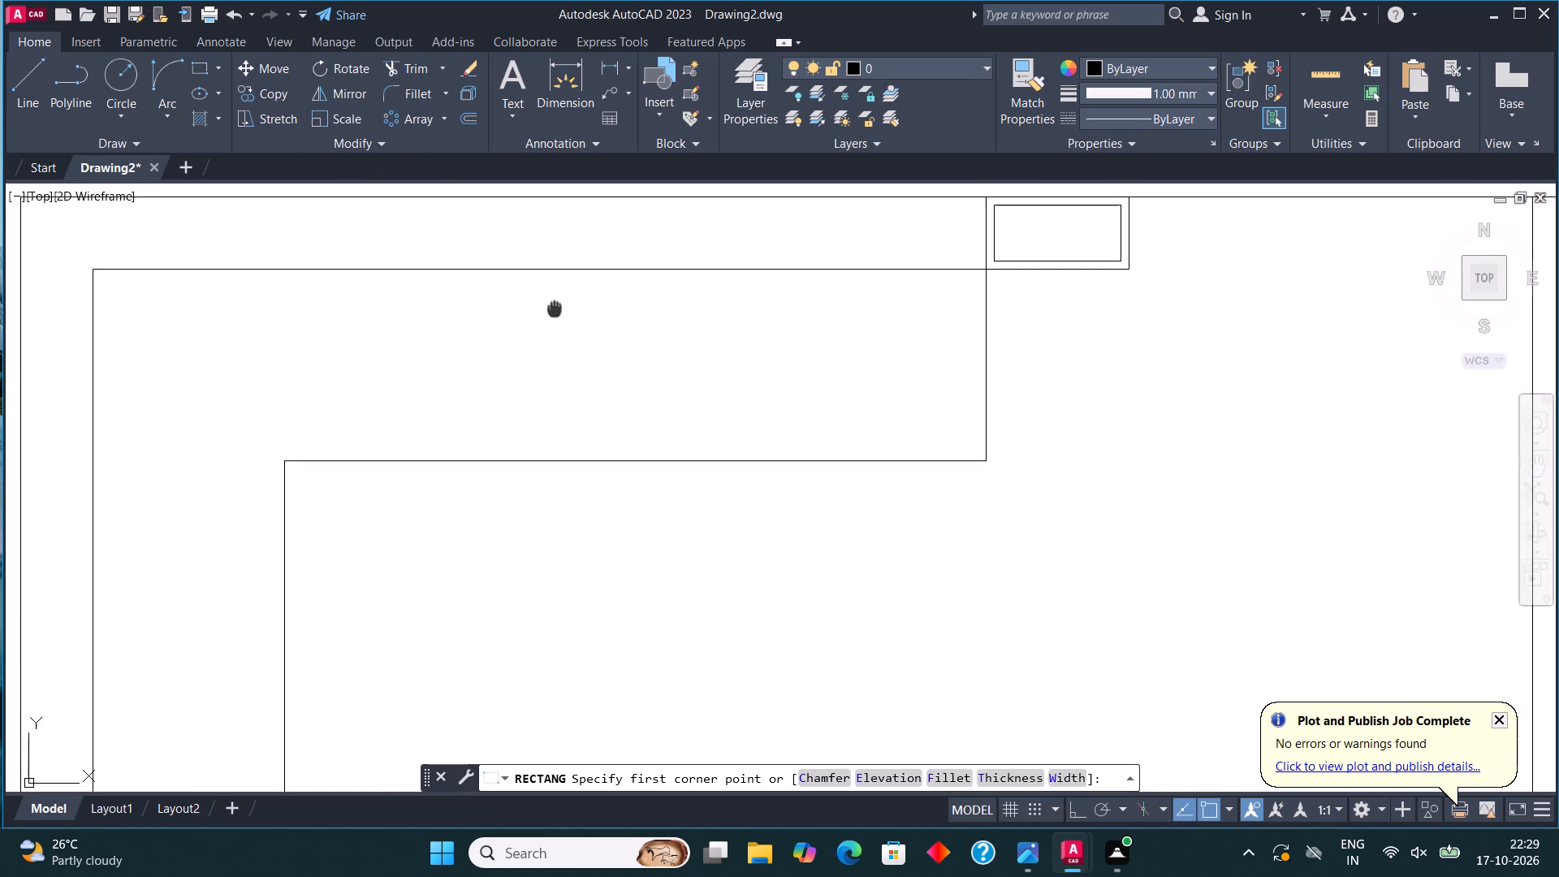
pyautogui.moveTo(555, 309); pyautogui.dragTo(567, 371, button='middle')
pyautogui.scroll(-2, 553, 406)
pyautogui.scroll(2, 528, 421)
pyautogui.scroll(-2, 526, 418)
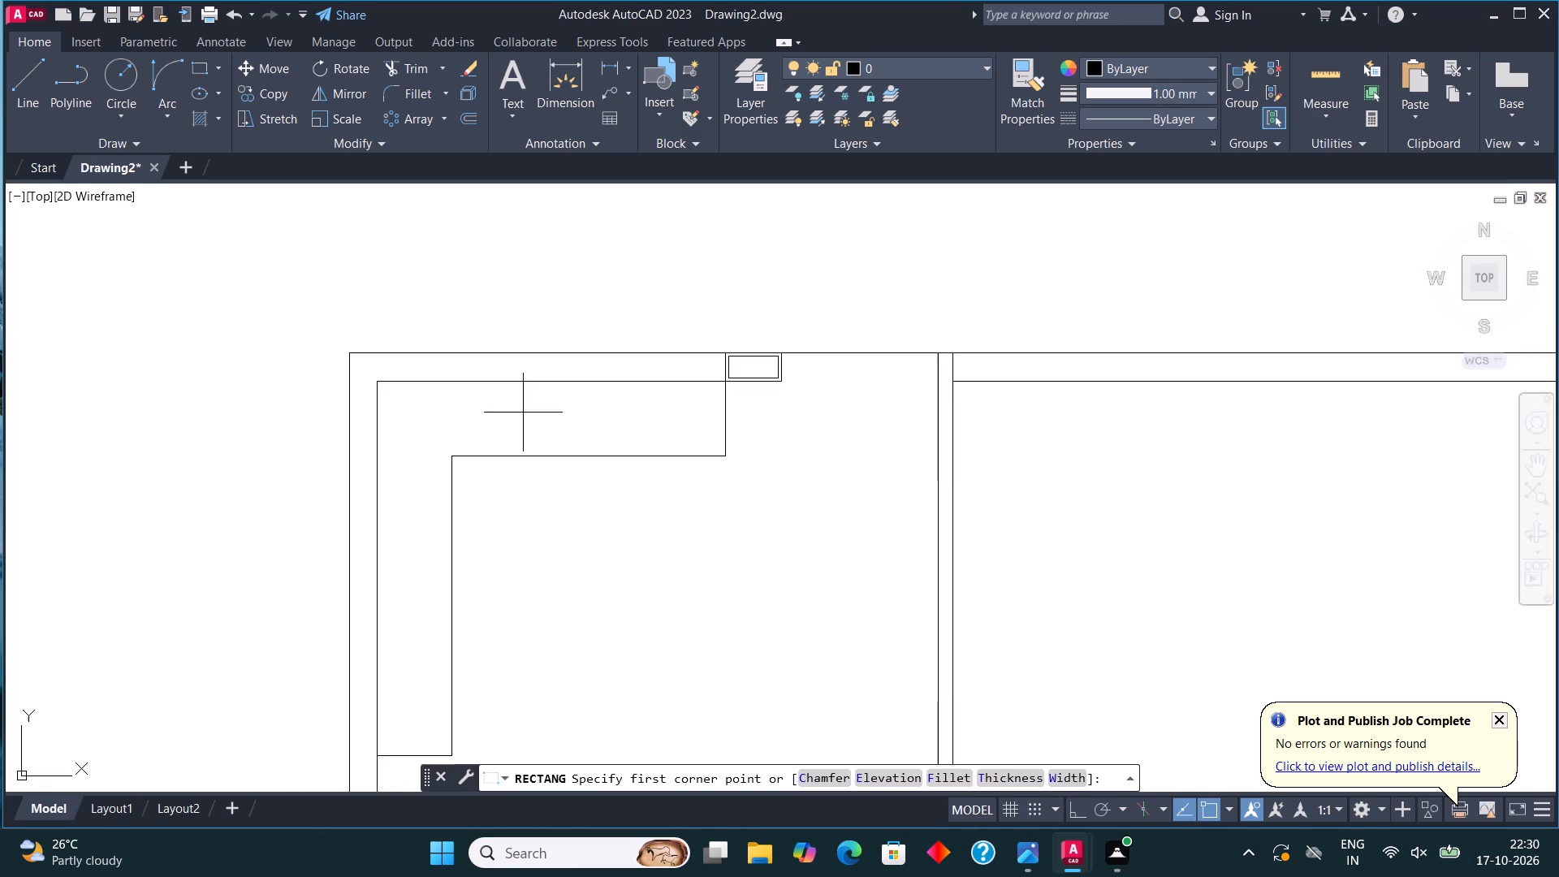
pyautogui.scroll(2, 519, 406)
pyautogui.click(490, 365)
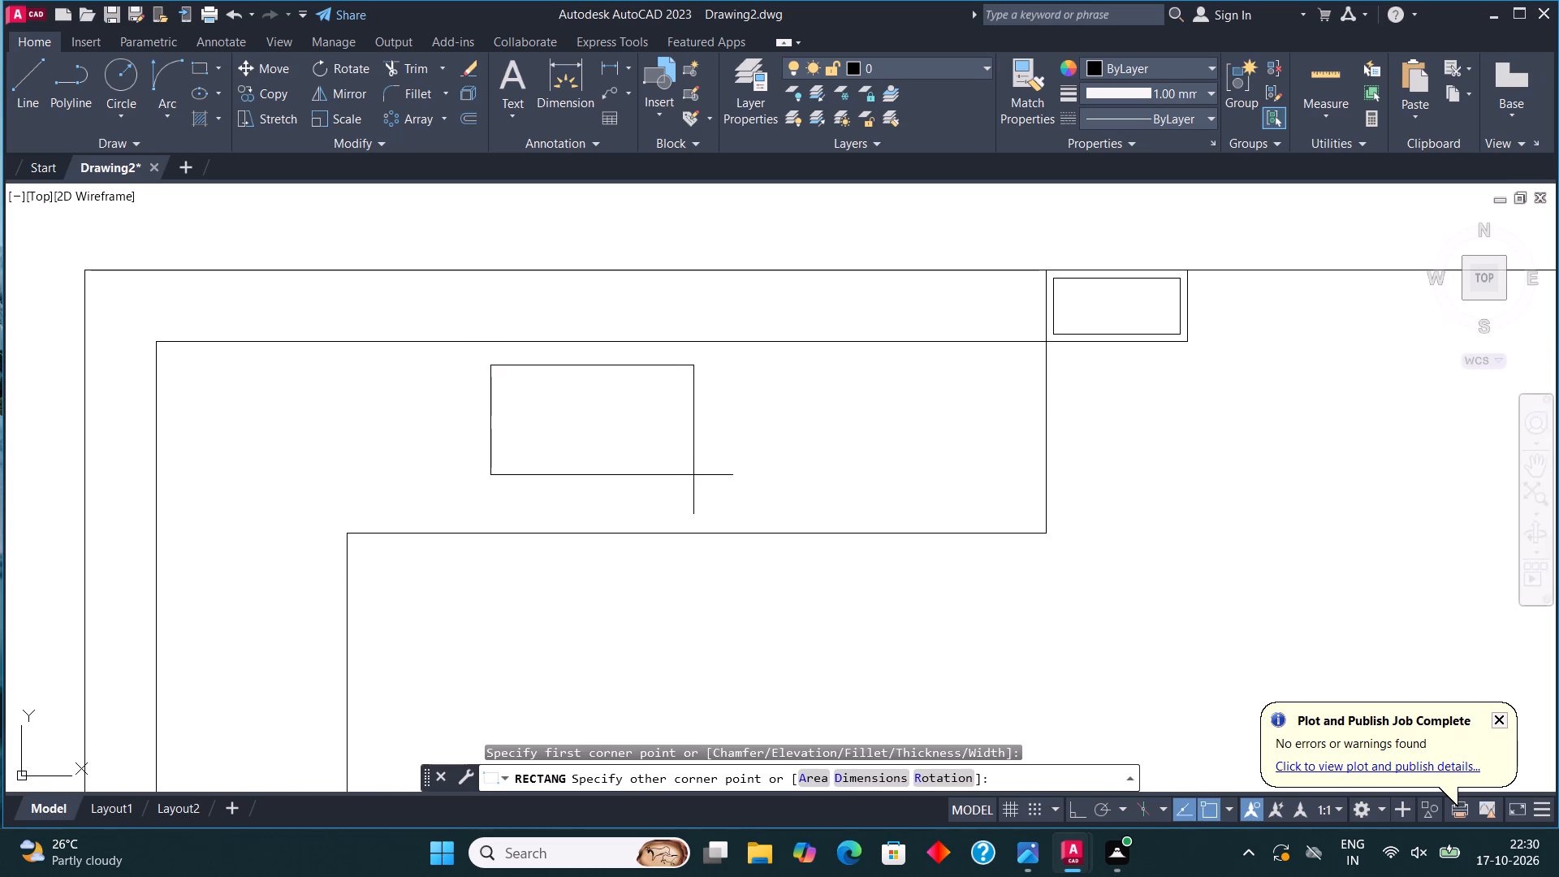
pyautogui.click(779, 516)
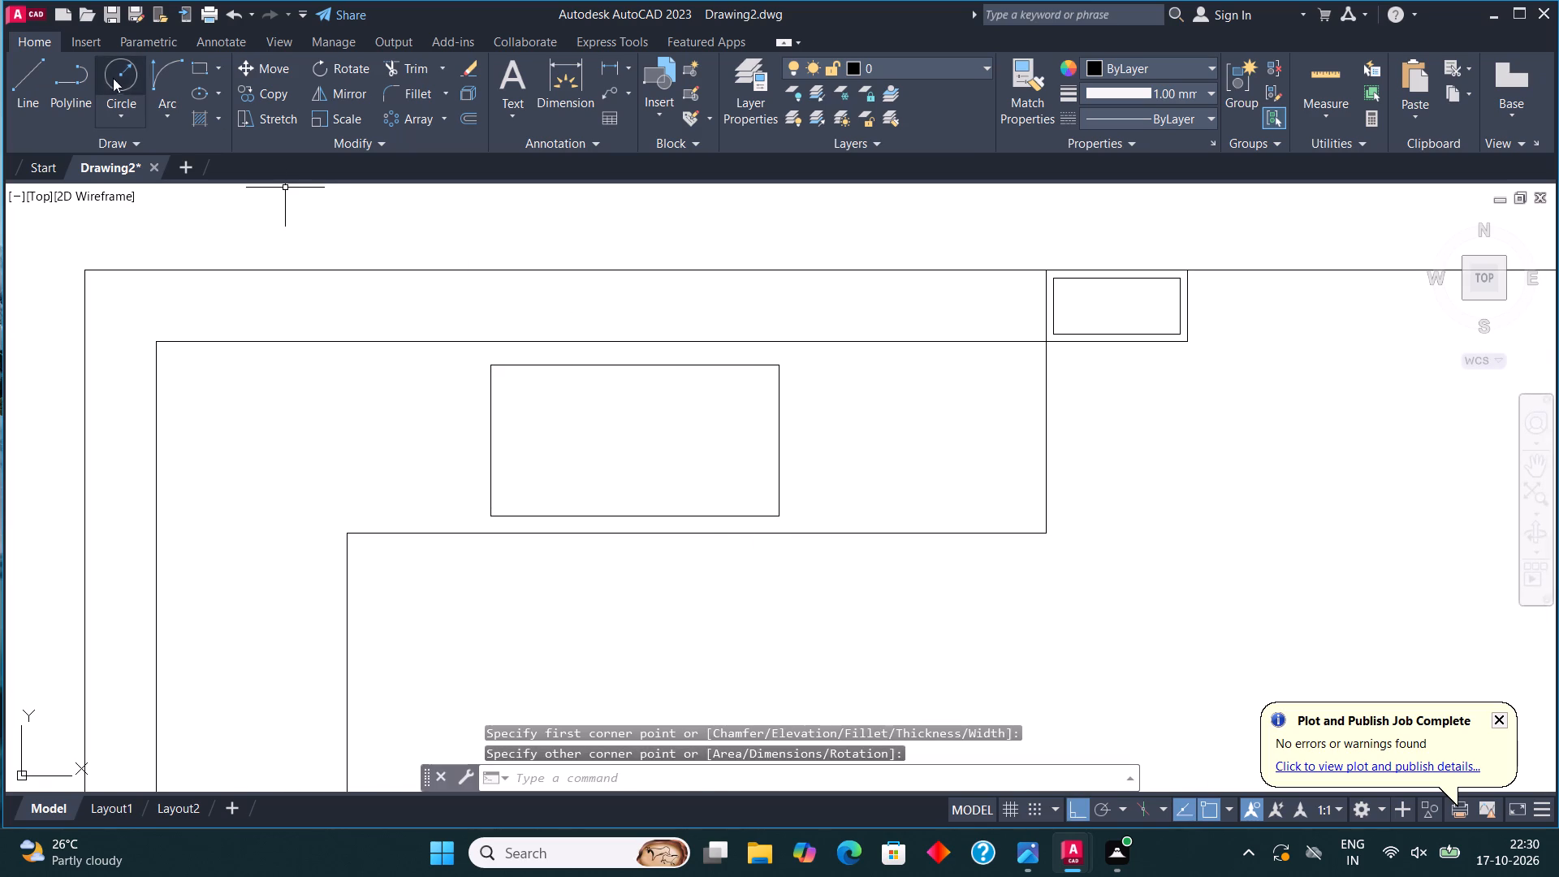
# Draw a burner circle inside the left half of the stove rectangle.
pyautogui.click(114, 72)
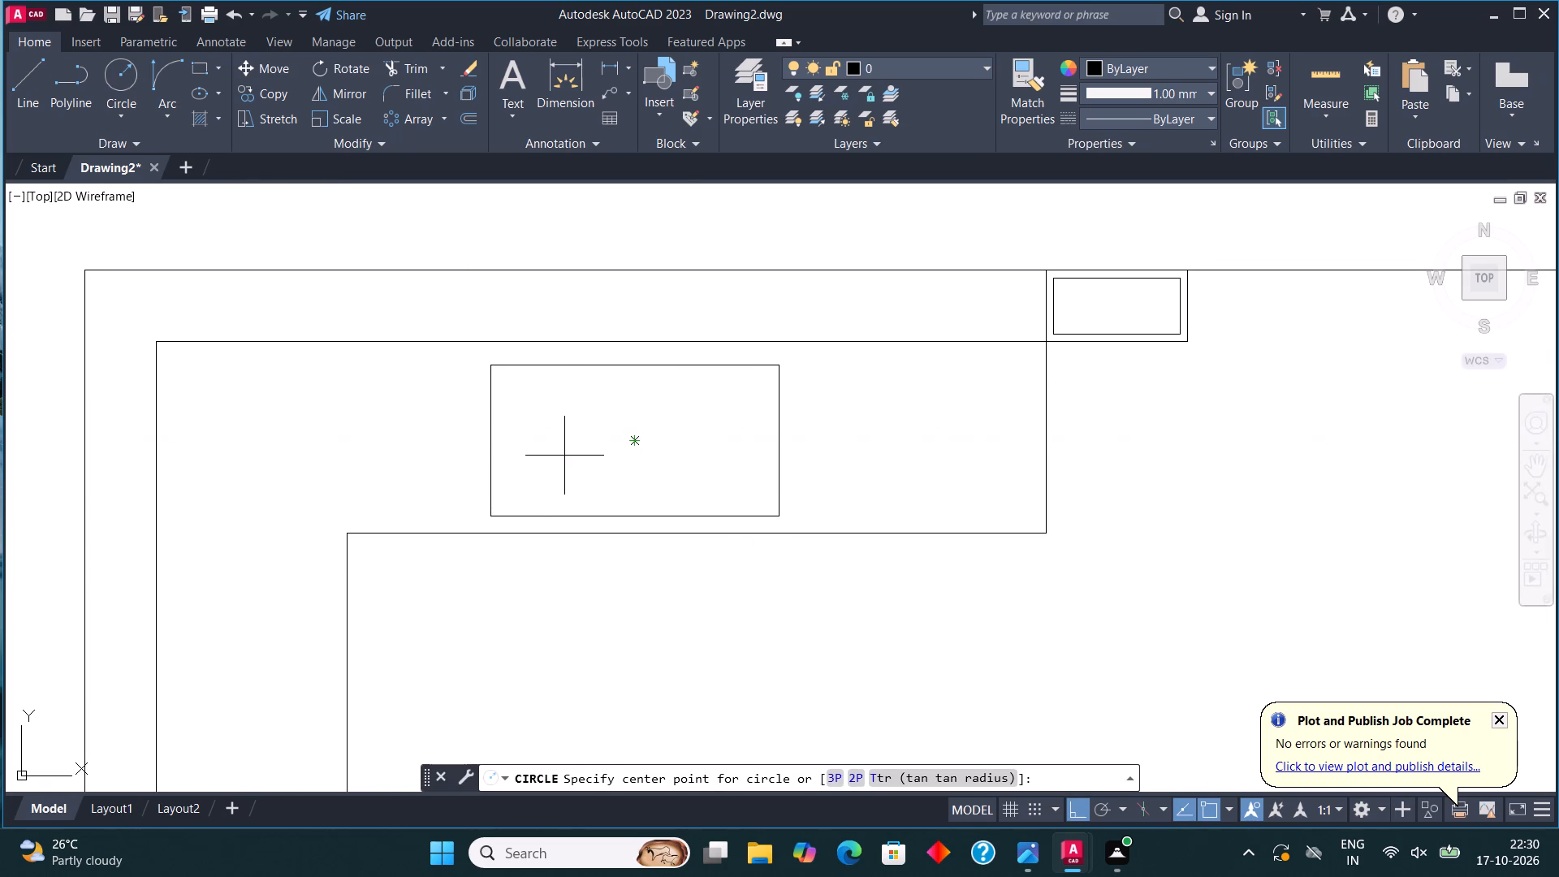
pyautogui.click(561, 444)
pyautogui.click(608, 477)
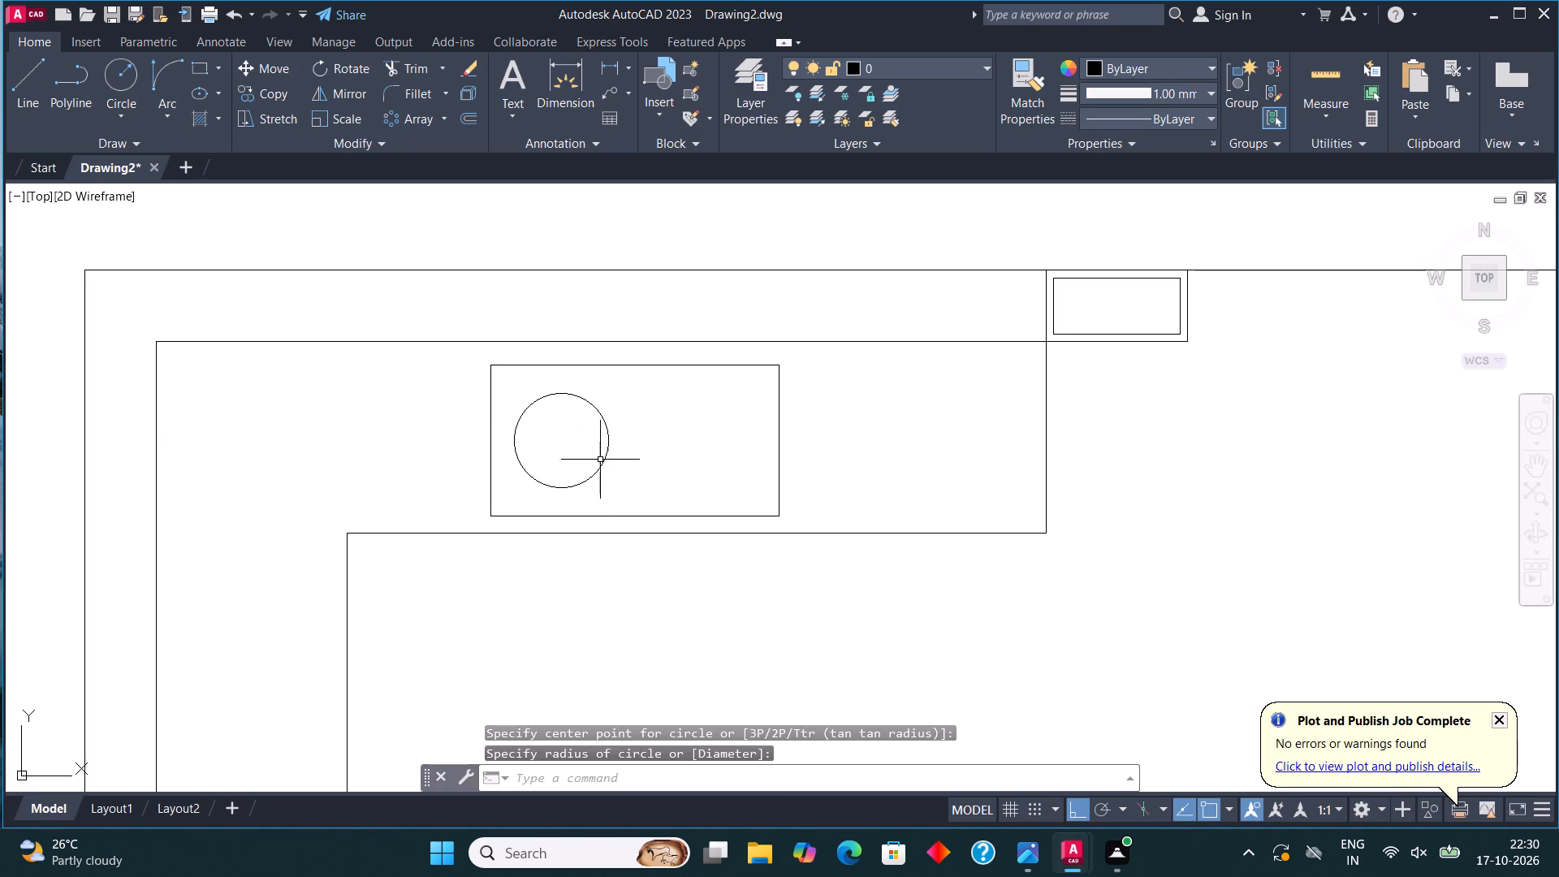
# Copy the burner circle about 1'-4" horizontally into the right half of the stove rectangle.
pyautogui.moveTo(588, 439); pyautogui.dragTo(583, 426)
pyautogui.click(552, 383)
pyautogui.click(273, 95)
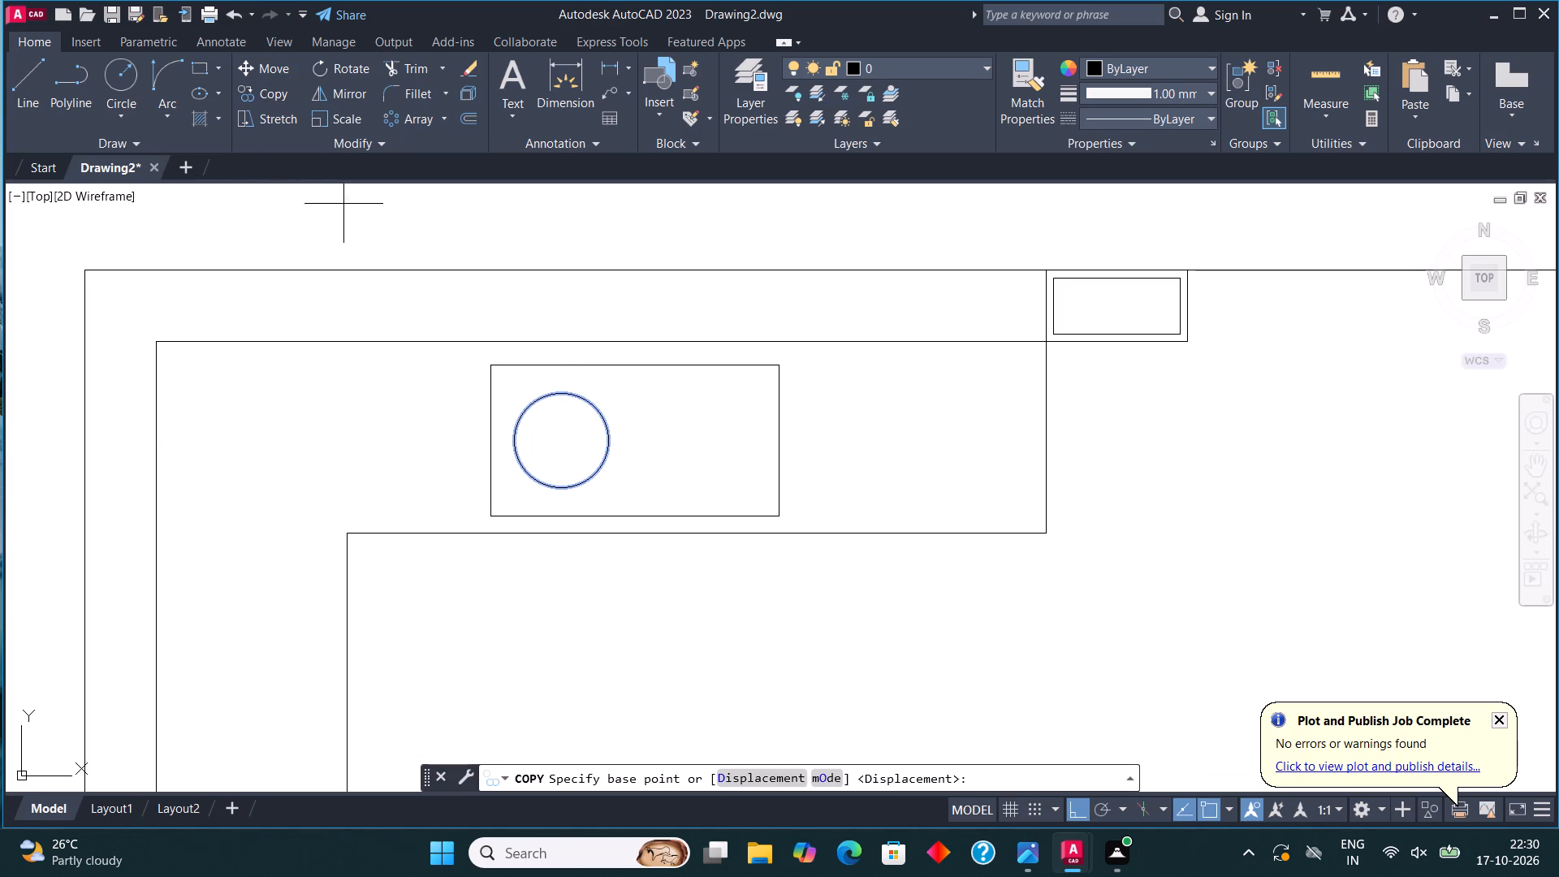
pyautogui.click(551, 438)
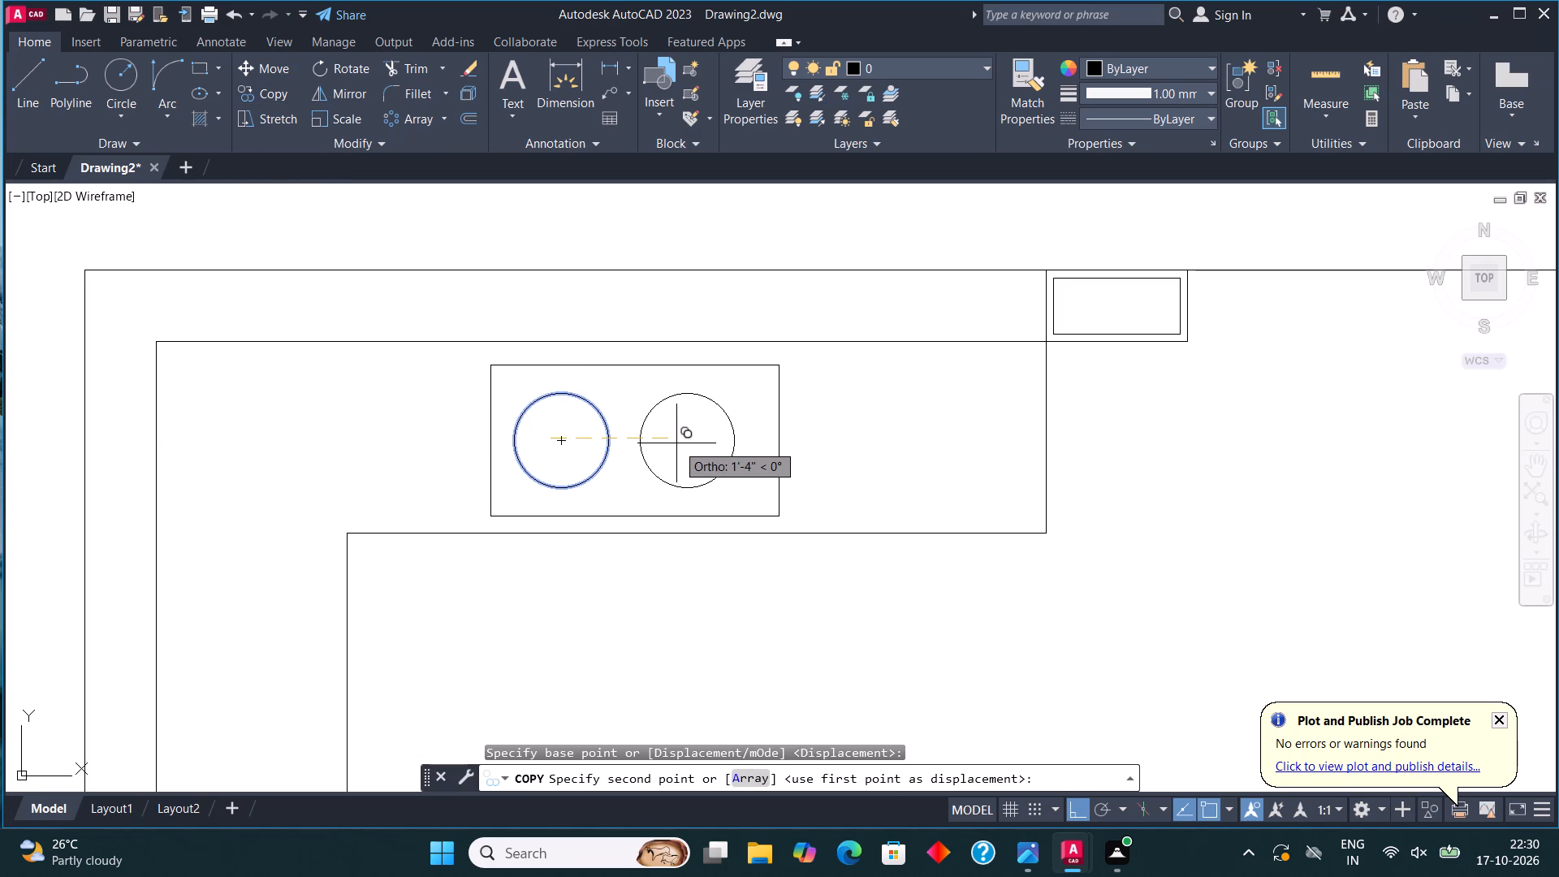
pyautogui.click(676, 443)
pyautogui.press('Escape')
# Draw a vertical sink rectangle on the counter section along the left wall.
pyautogui.scroll(-2, 676, 443)
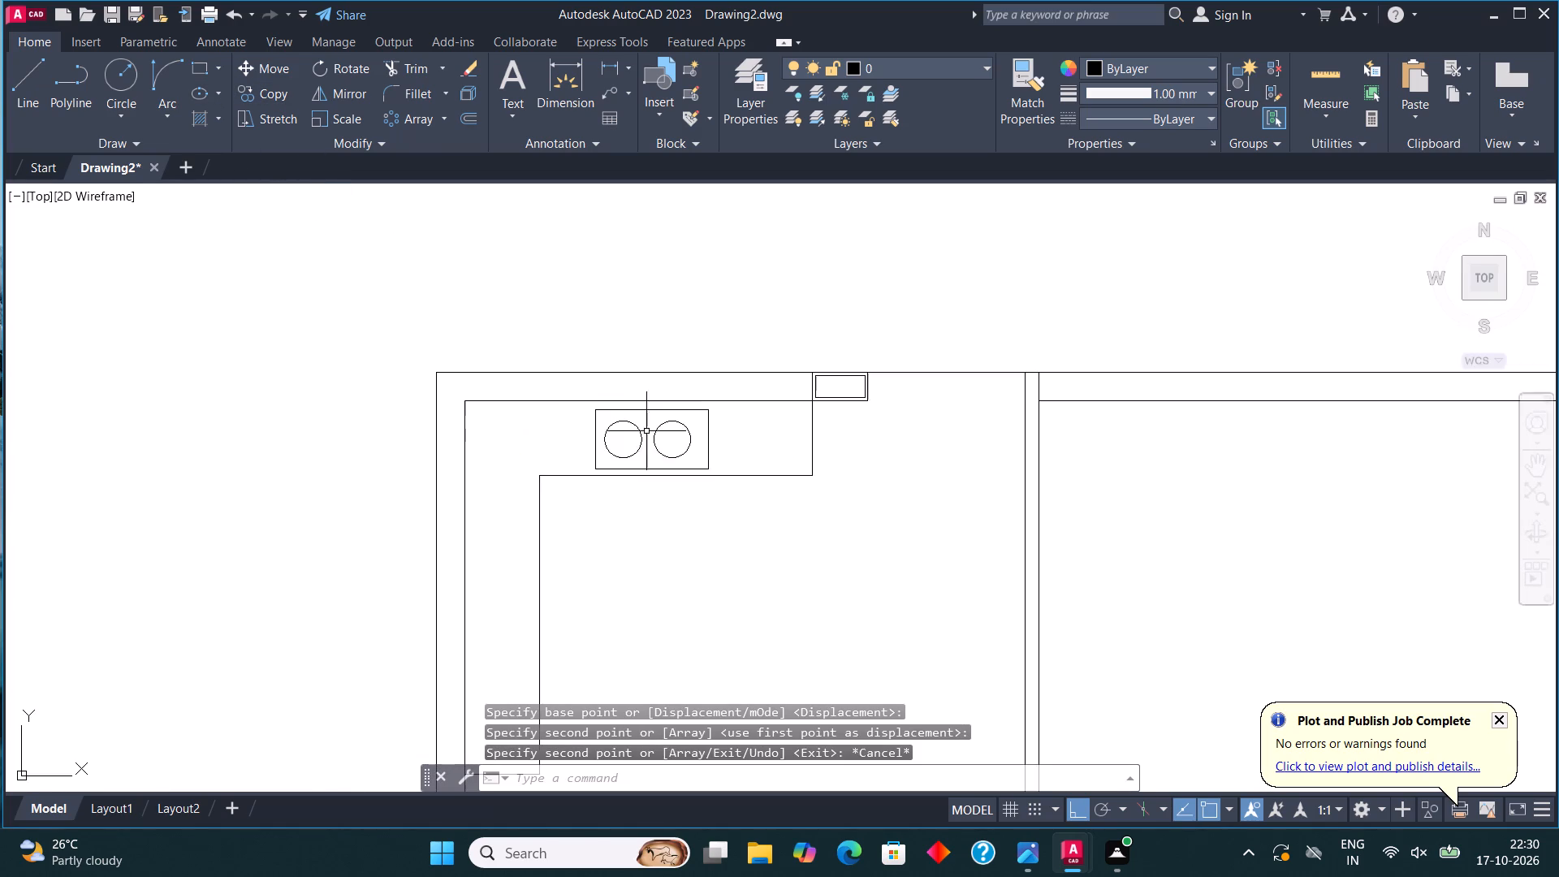
pyautogui.moveTo(637, 412); pyautogui.dragTo(623, 343, button='middle')
pyautogui.scroll(-1, 620, 356)
pyautogui.moveTo(600, 438); pyautogui.dragTo(610, 414, button='middle')
pyautogui.scroll(1, 546, 431)
pyautogui.moveTo(541, 415); pyautogui.dragTo(541, 408, button='middle')
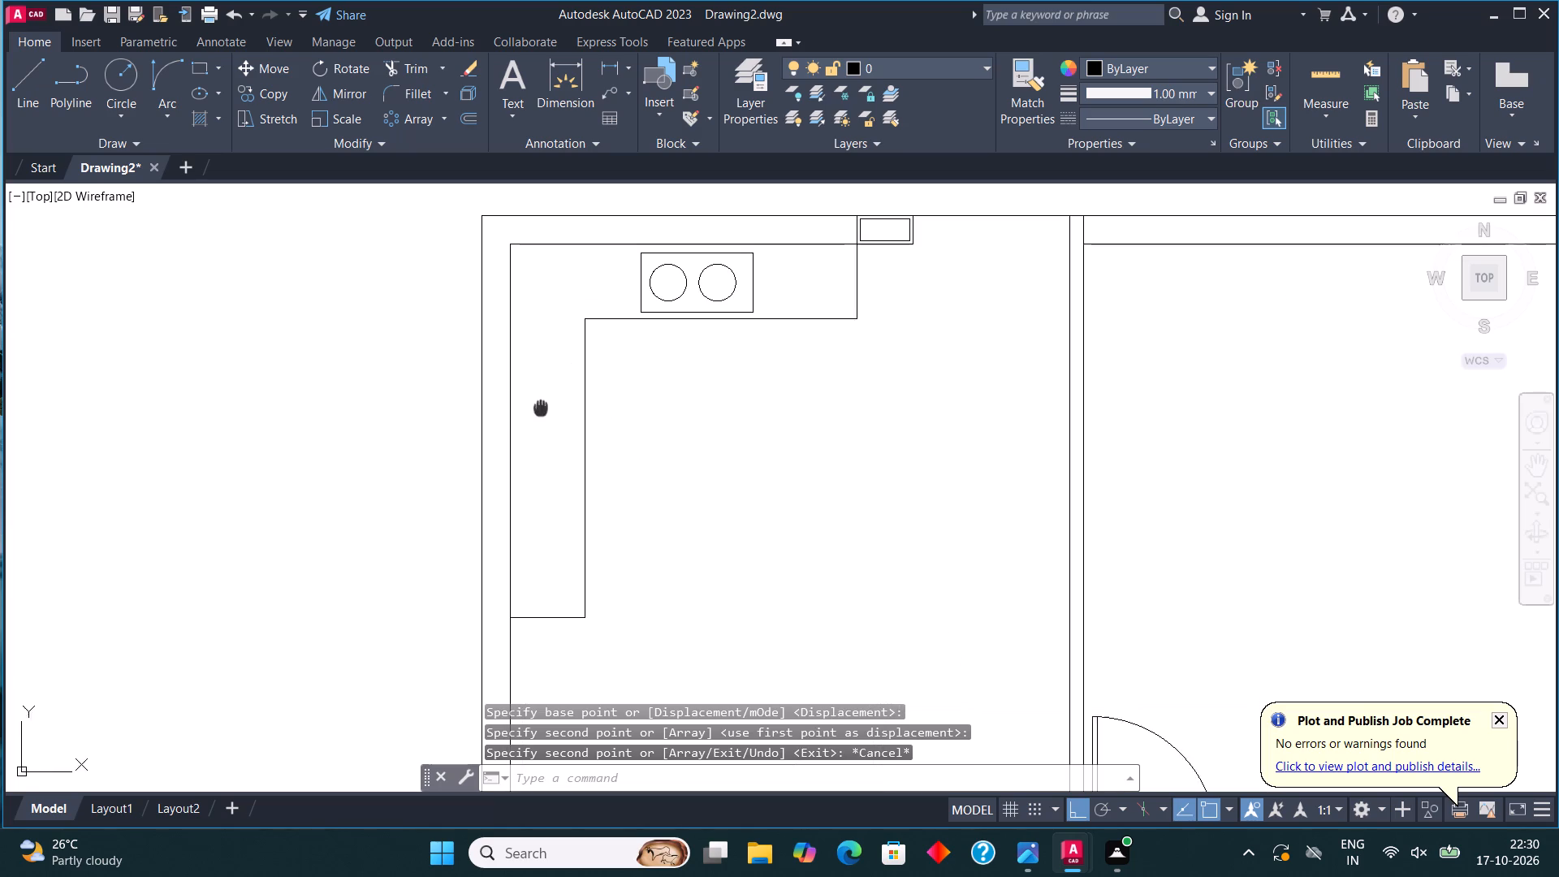
pyautogui.moveTo(541, 408); pyautogui.dragTo(541, 390, button='middle')
pyautogui.click(207, 71)
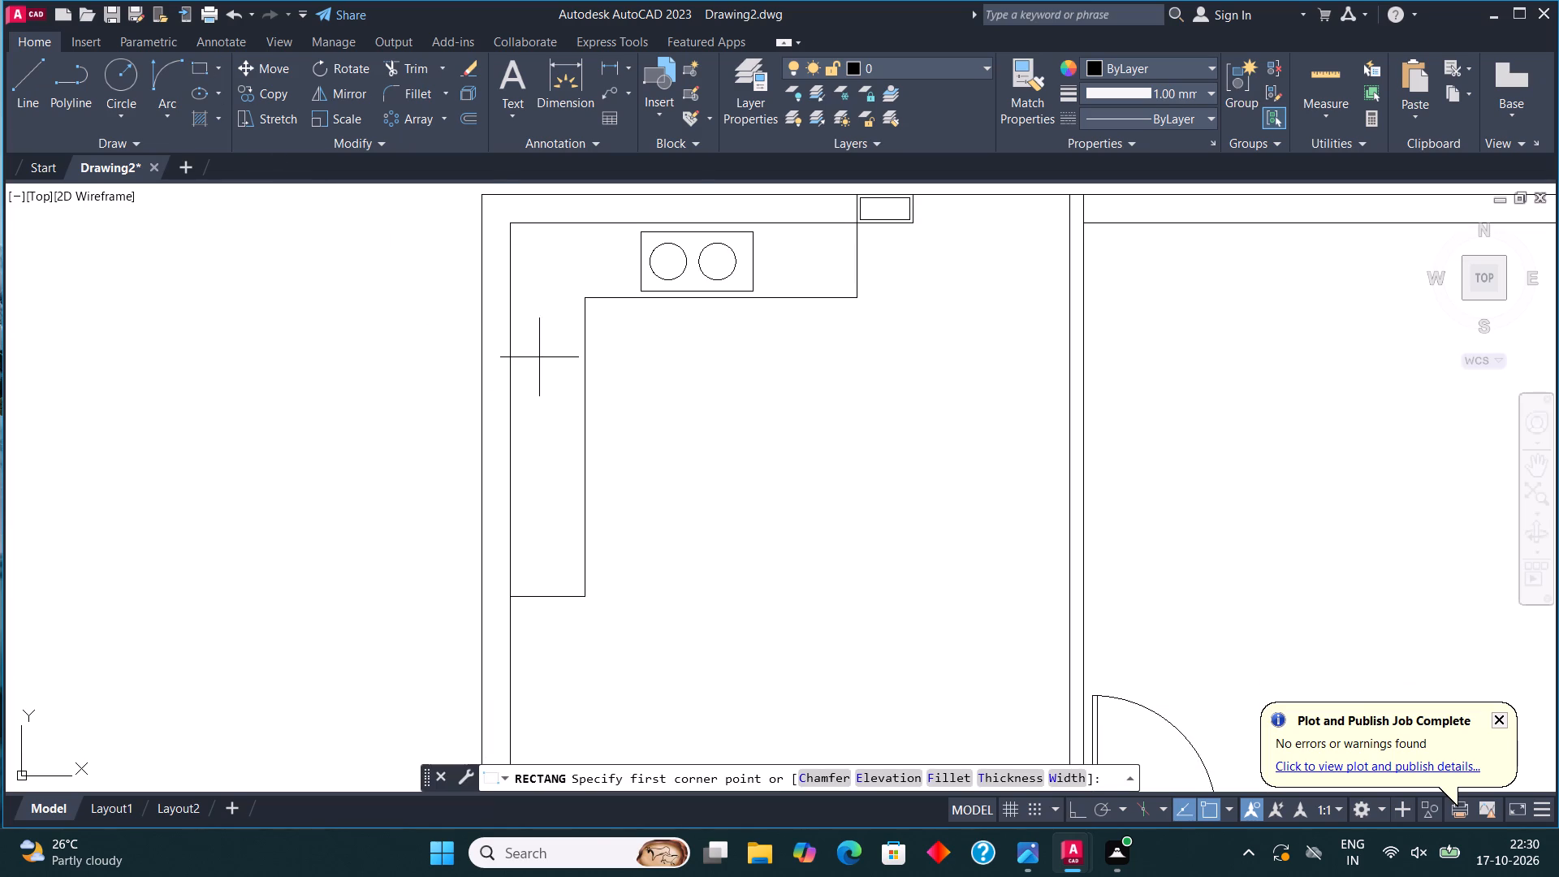
pyautogui.scroll(1, 539, 357)
pyautogui.click(595, 381)
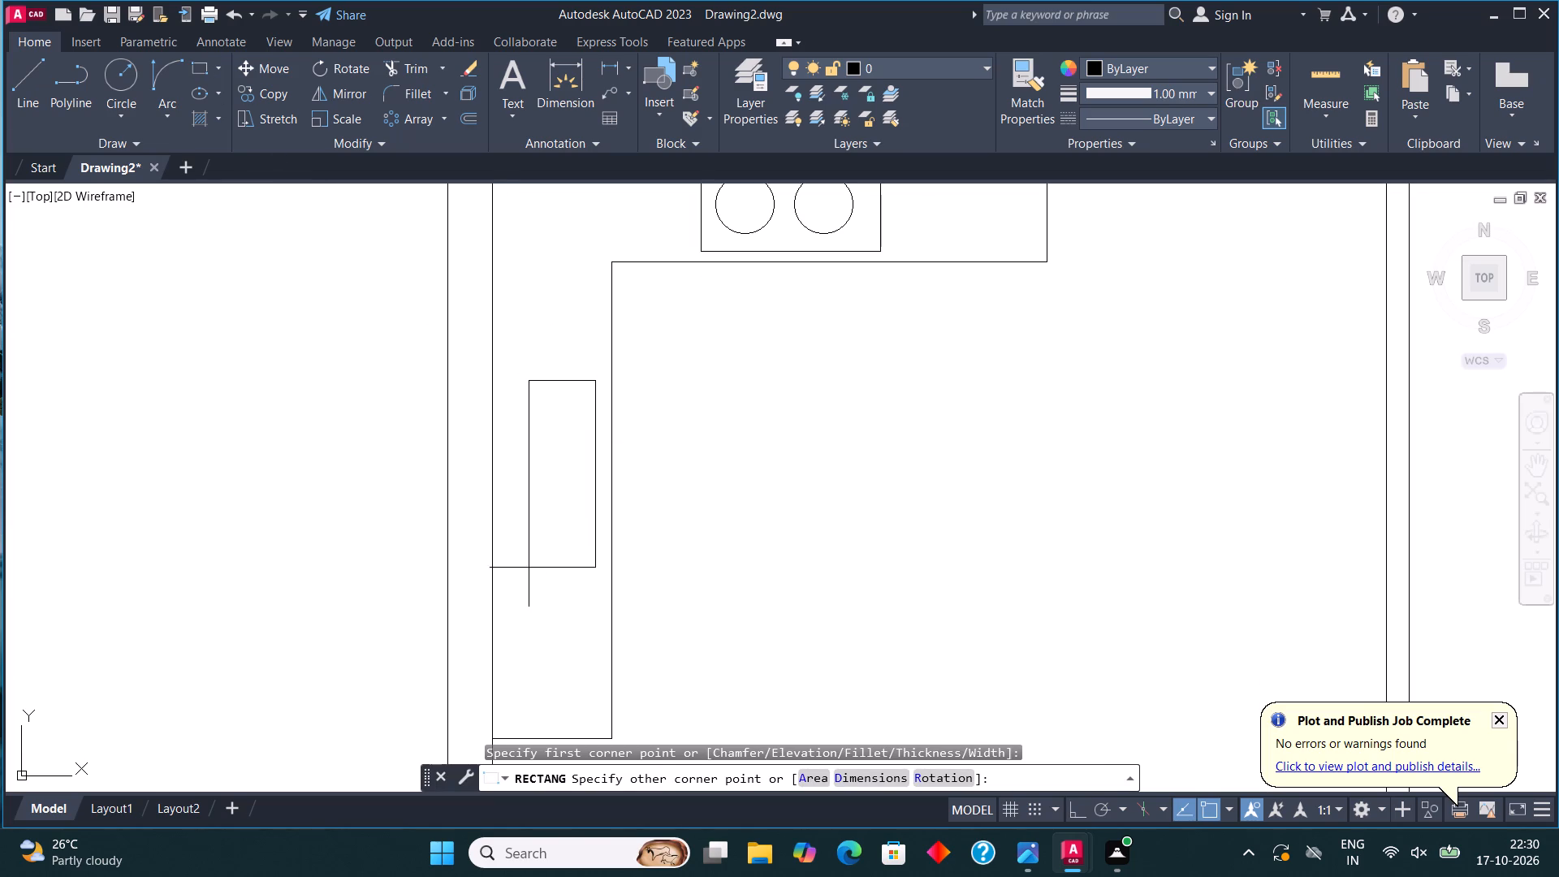
pyautogui.click(503, 575)
# Draw a horizontal line between the side midpoints of the sink rectangle, dividing it into two halves.
pyautogui.click(20, 69)
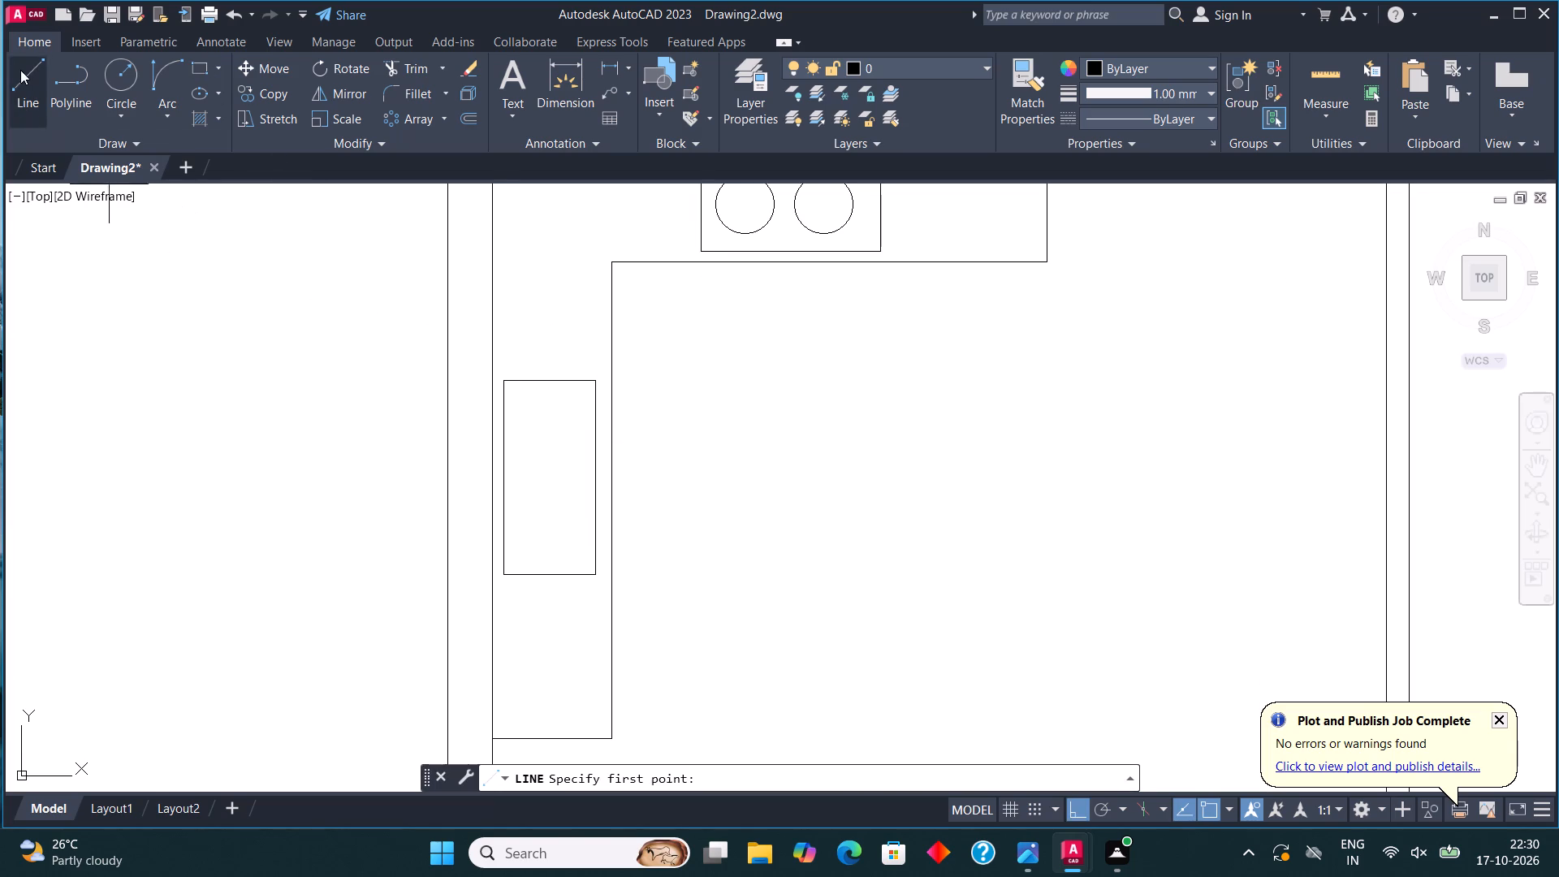
pyautogui.click(502, 477)
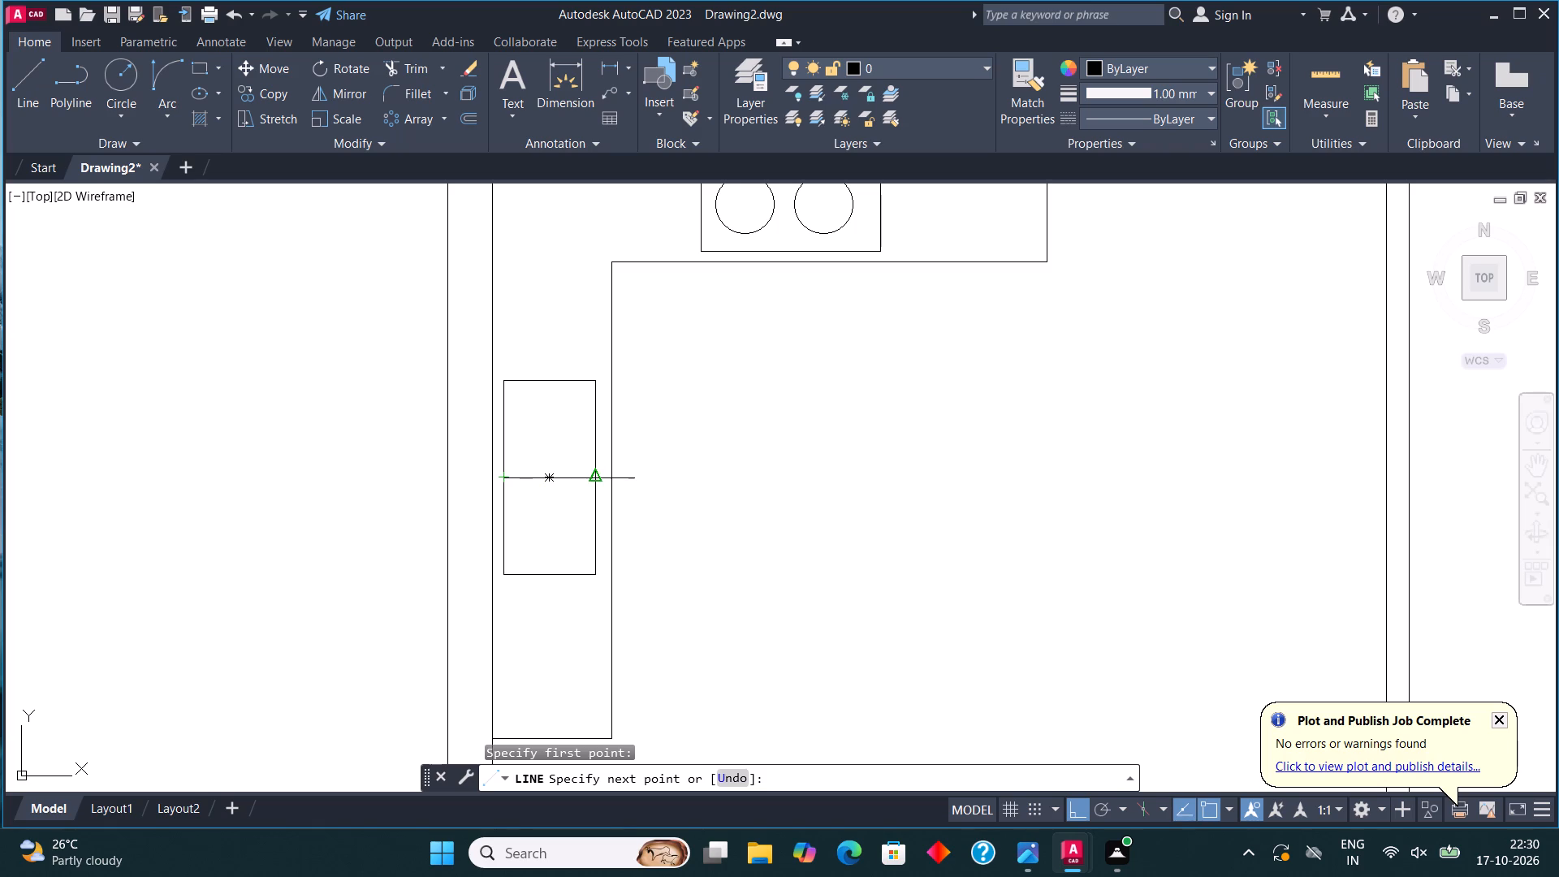
pyautogui.click(600, 482)
# Draw a basin rectangle slightly inset within the upper half of the sink.
pyautogui.click(119, 75)
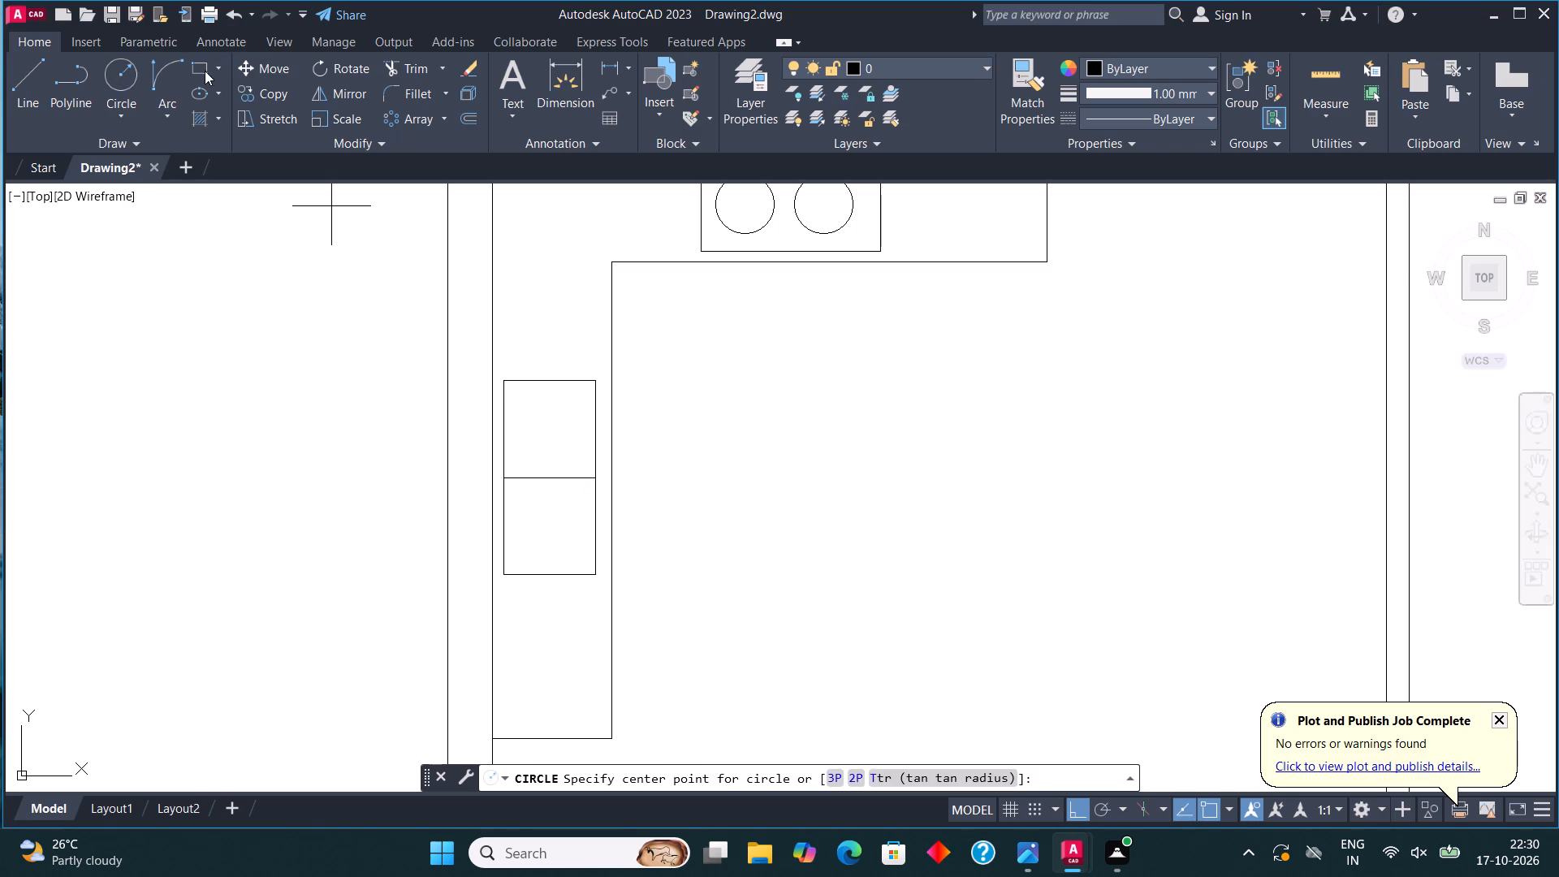
pyautogui.click(202, 64)
pyautogui.scroll(3, 516, 406)
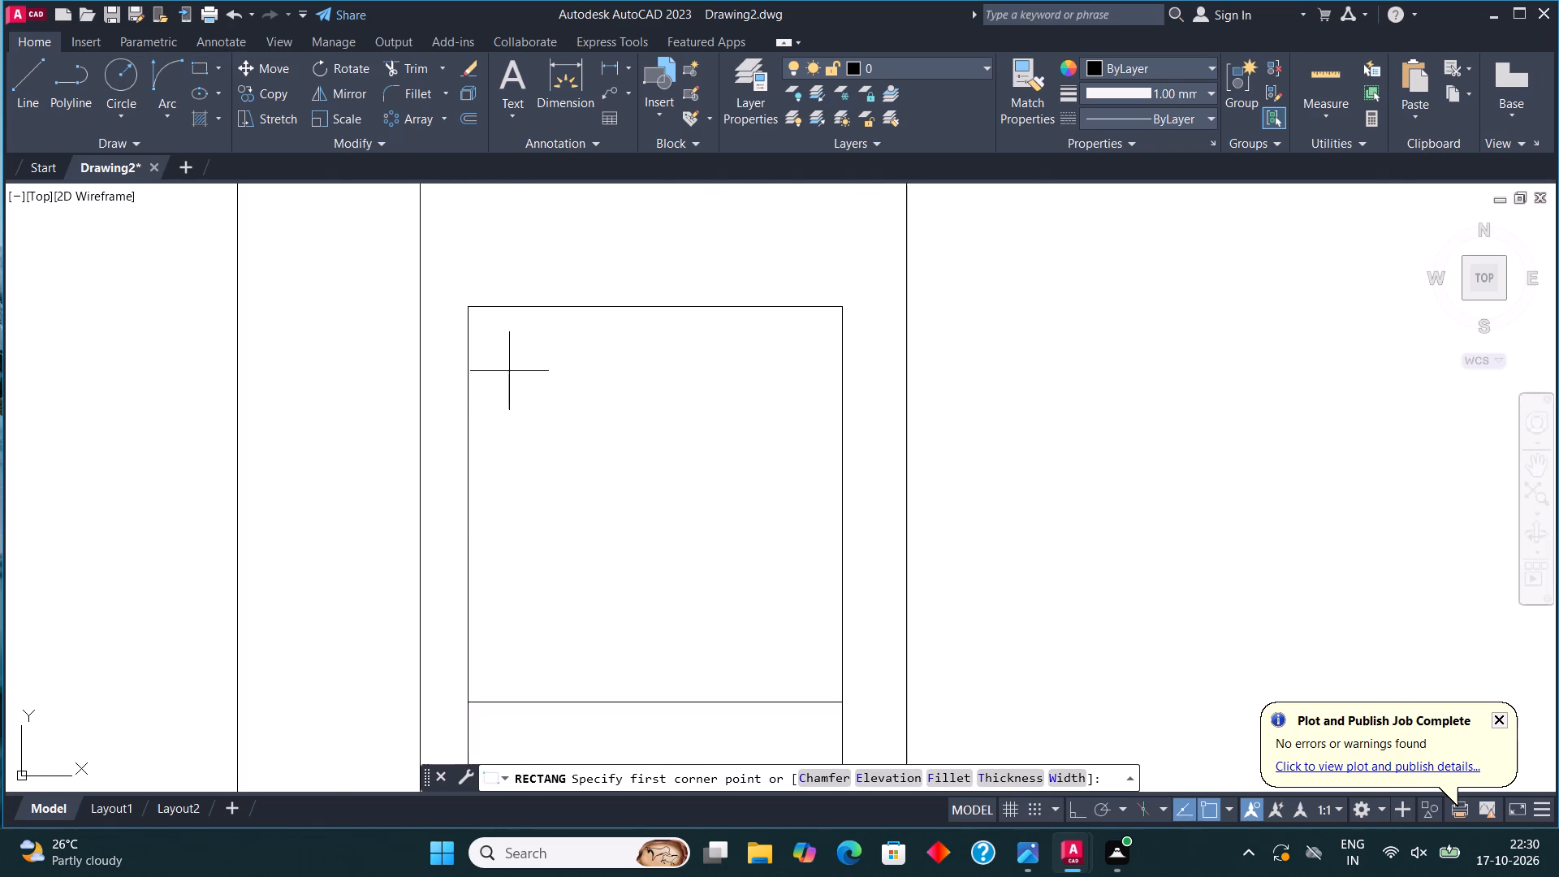
pyautogui.click(499, 338)
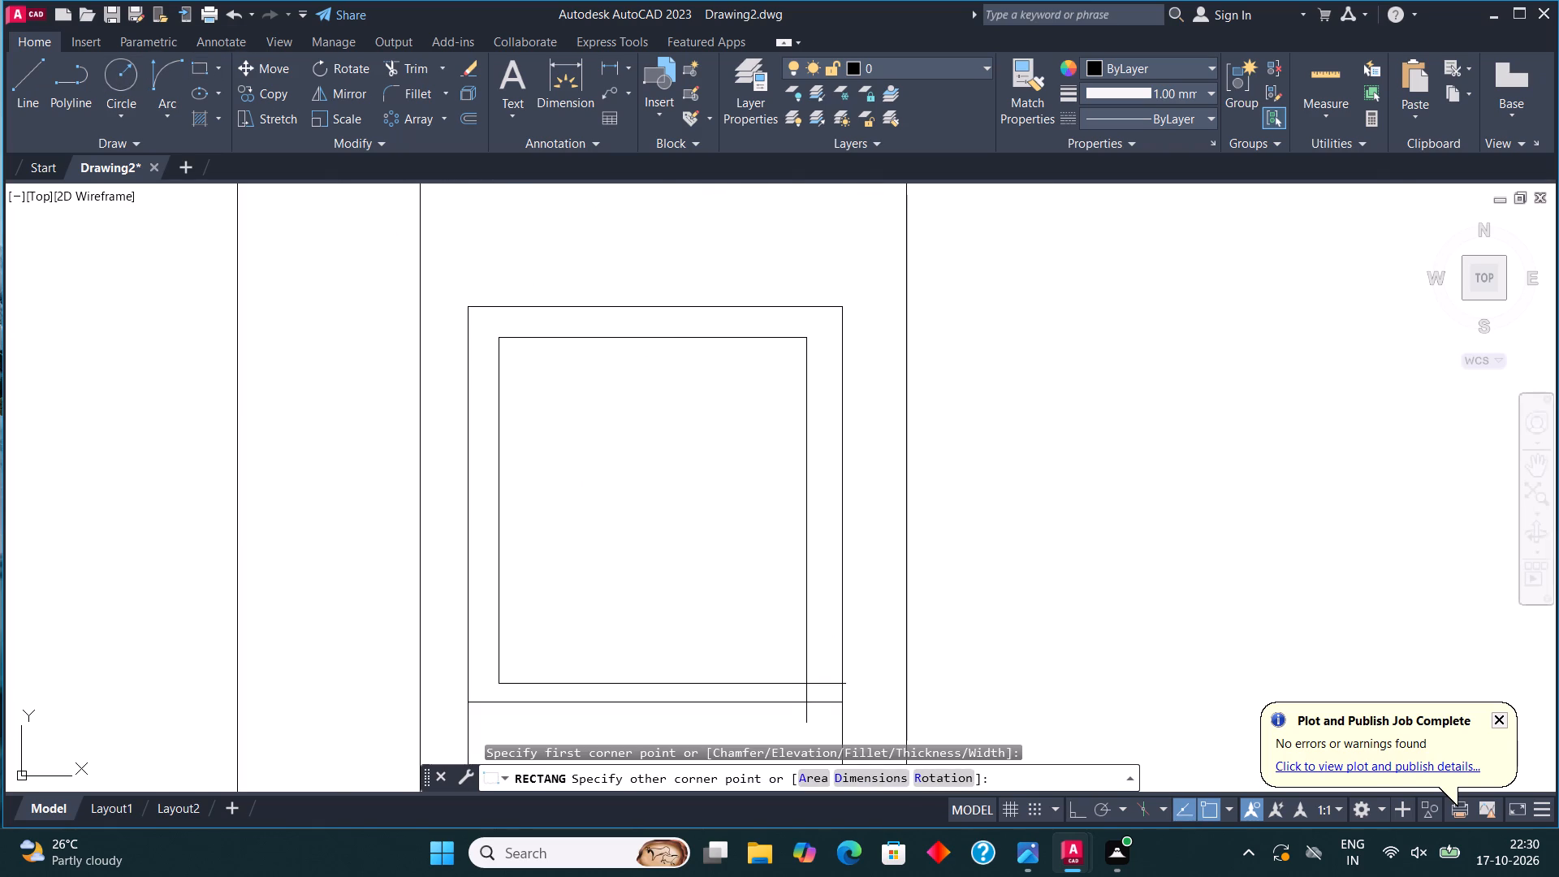
pyautogui.click(806, 674)
# Draw a horizontal line across the sink's full width, just below the middle divider.
pyautogui.moveTo(736, 608); pyautogui.dragTo(659, 389, button='middle')
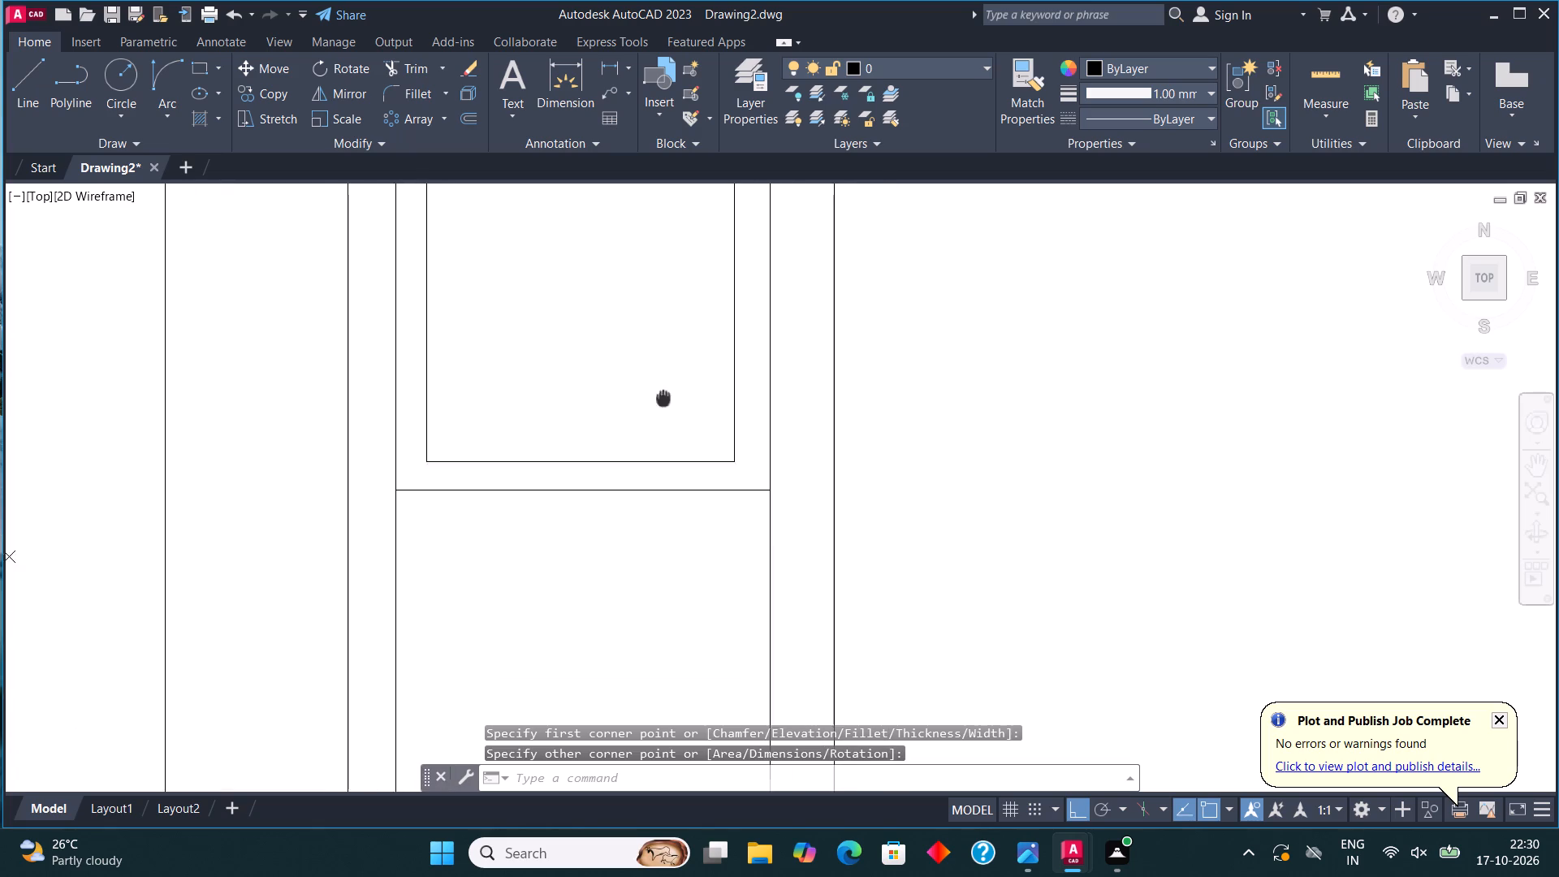
pyautogui.moveTo(659, 389); pyautogui.dragTo(654, 378, button='middle')
pyautogui.scroll(-3, 636, 393)
pyautogui.scroll(3, 642, 439)
pyautogui.click(18, 72)
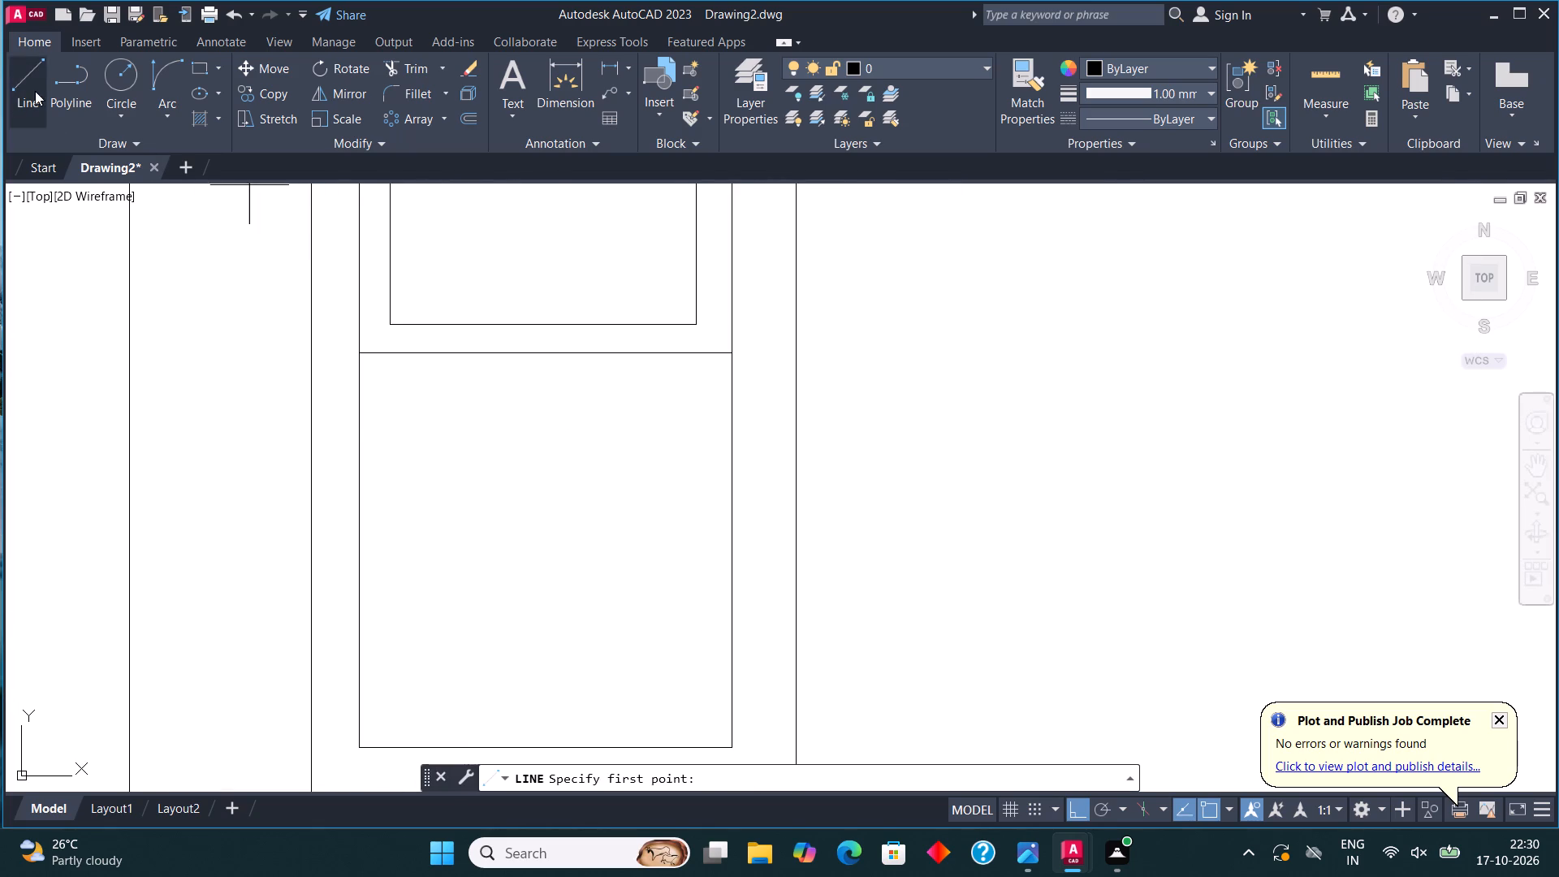
pyautogui.click(360, 391)
pyautogui.click(725, 387)
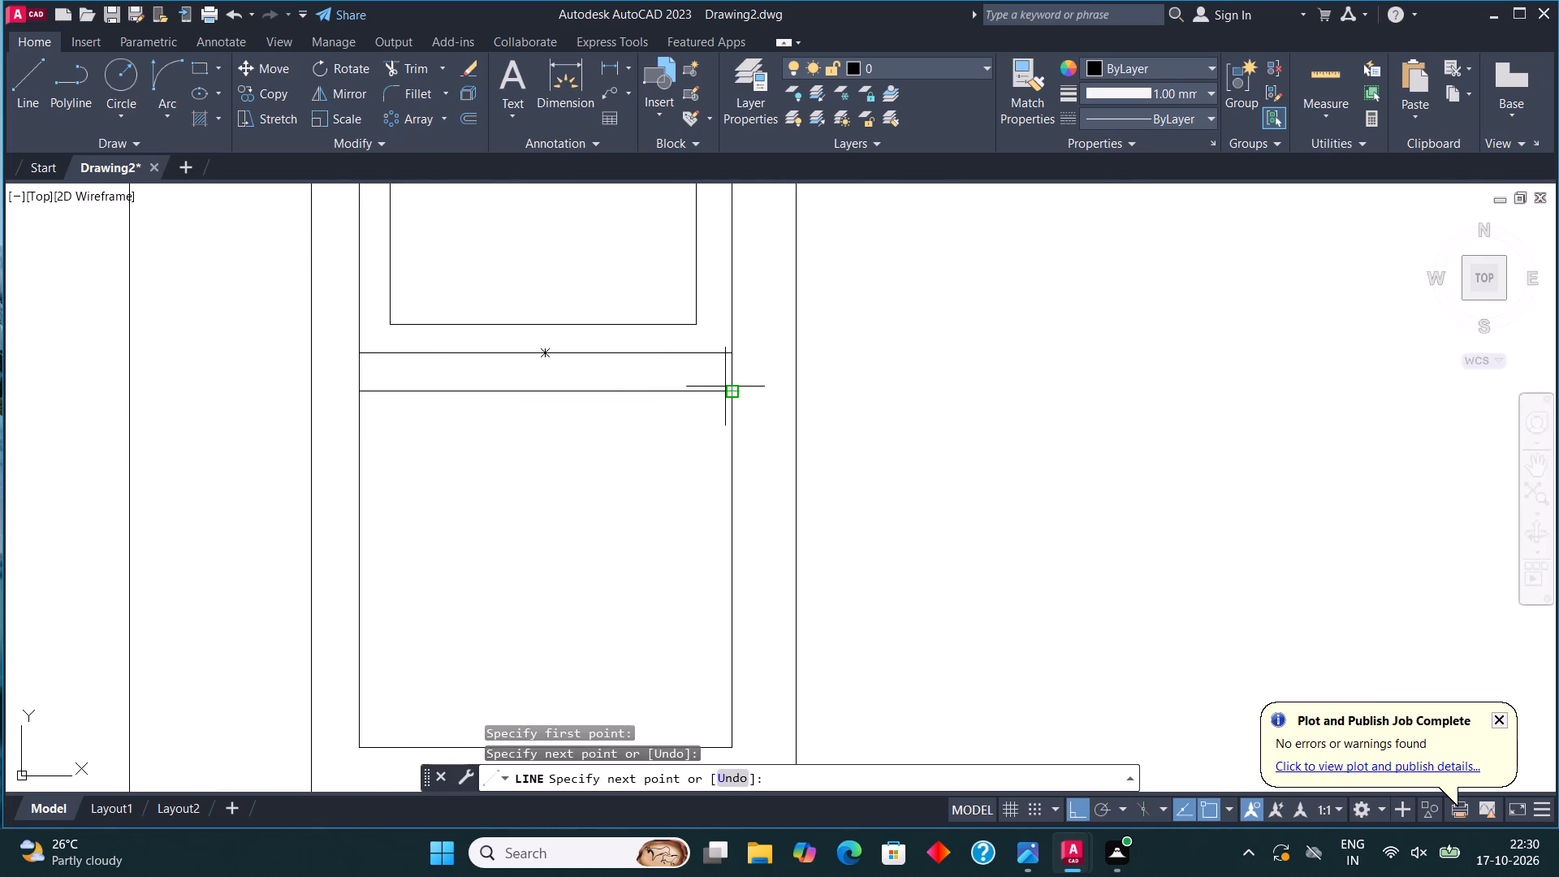
pyautogui.press('Escape')
# Copy the drainboard line downward seven times at roughly even spacing, the last about 1'-4" below it, filling the sink's lower half.
pyautogui.click(672, 386)
pyautogui.click(660, 417)
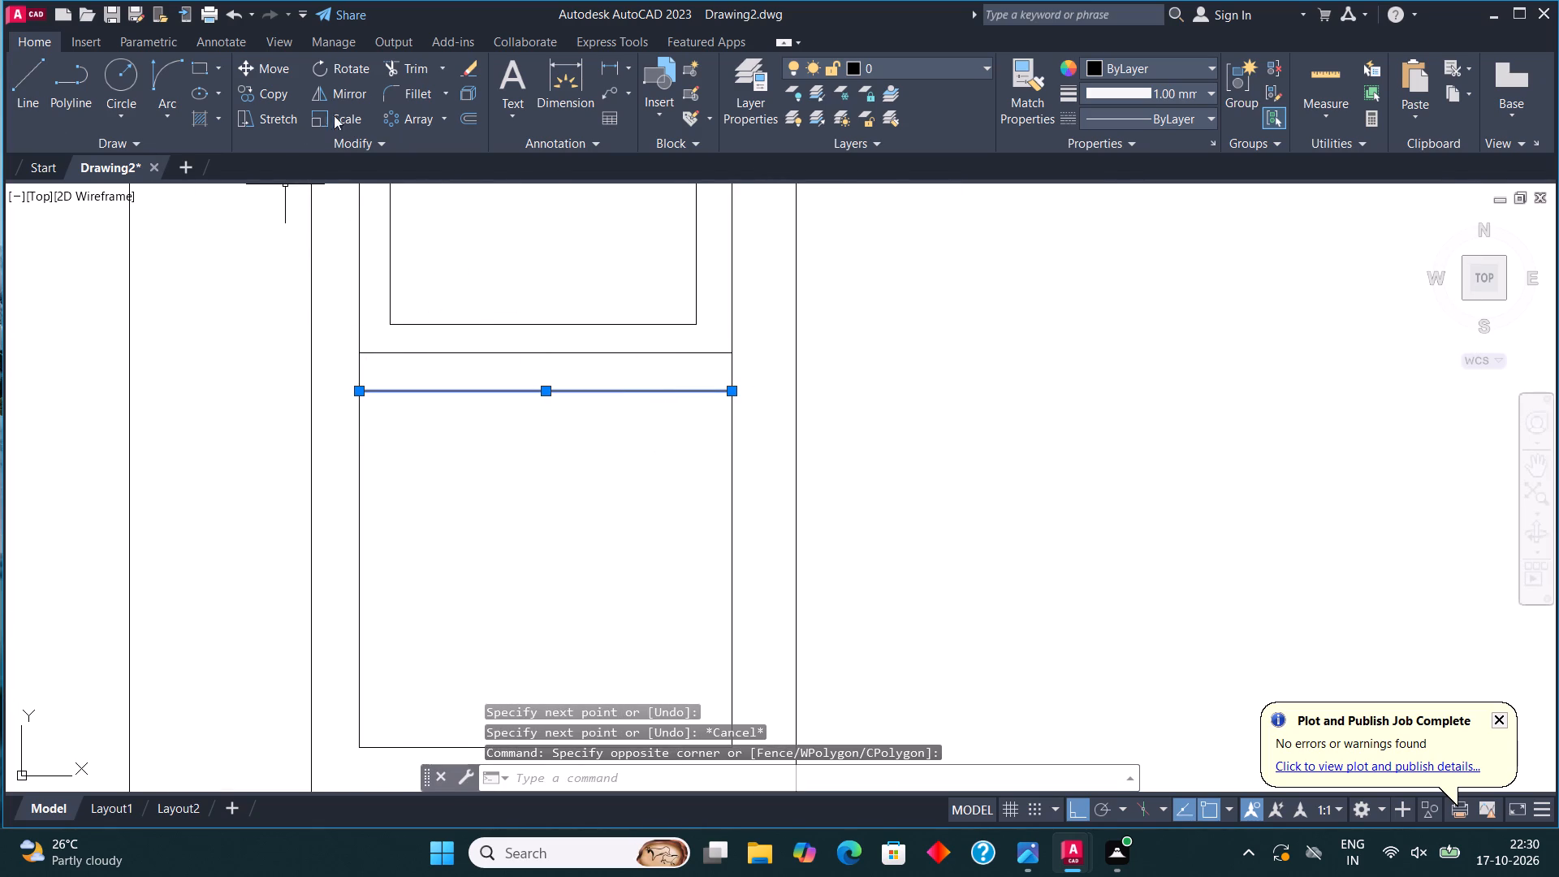
pyautogui.click(270, 90)
pyautogui.click(356, 391)
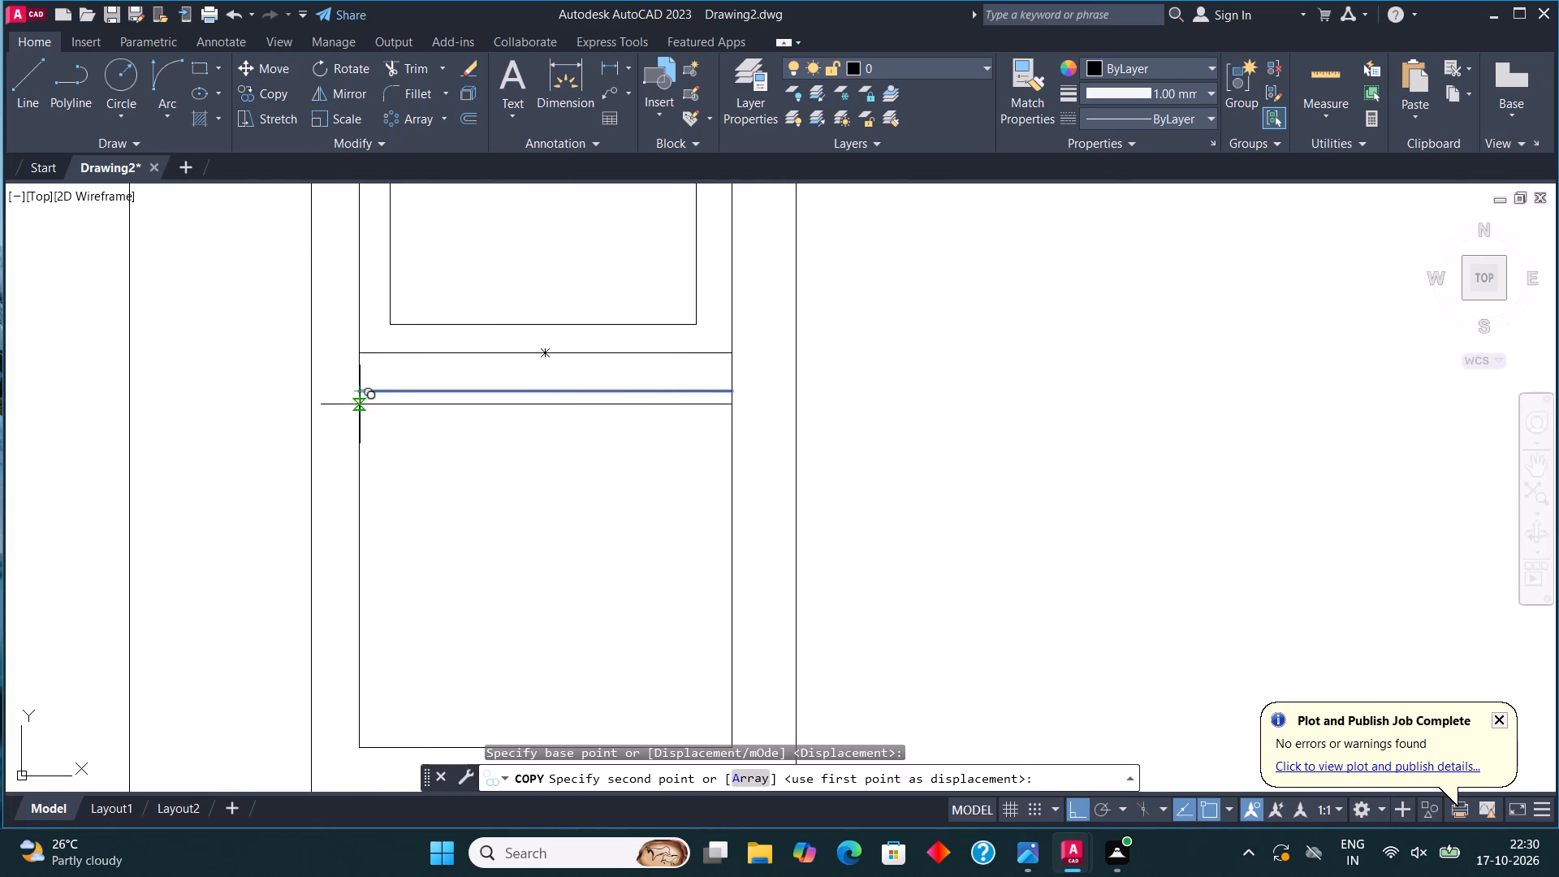
pyautogui.click(361, 435)
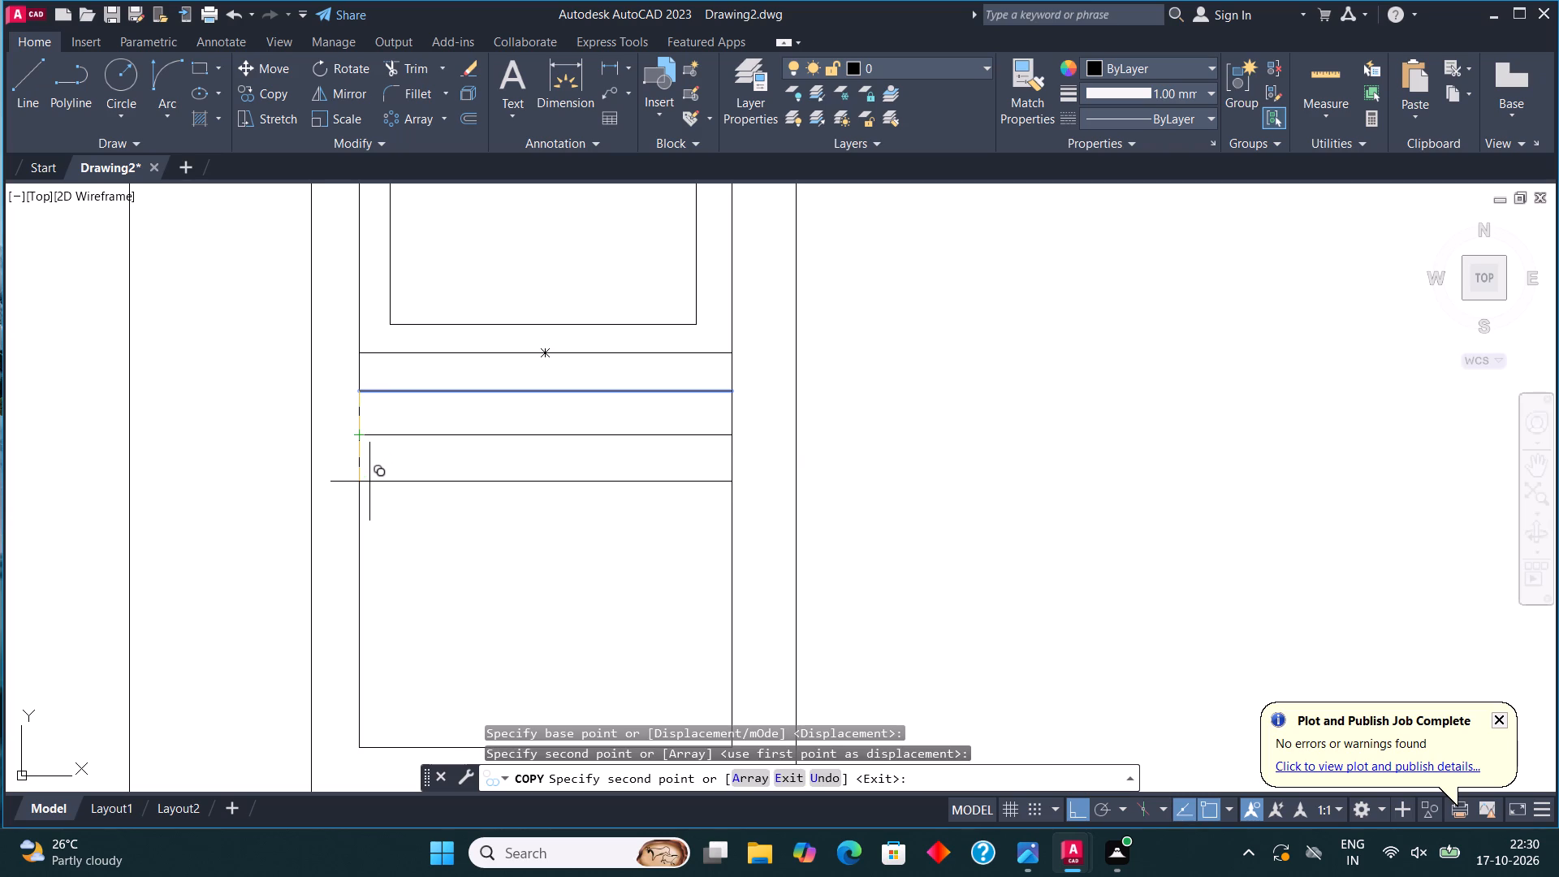
pyautogui.click(369, 482)
pyautogui.click(358, 531)
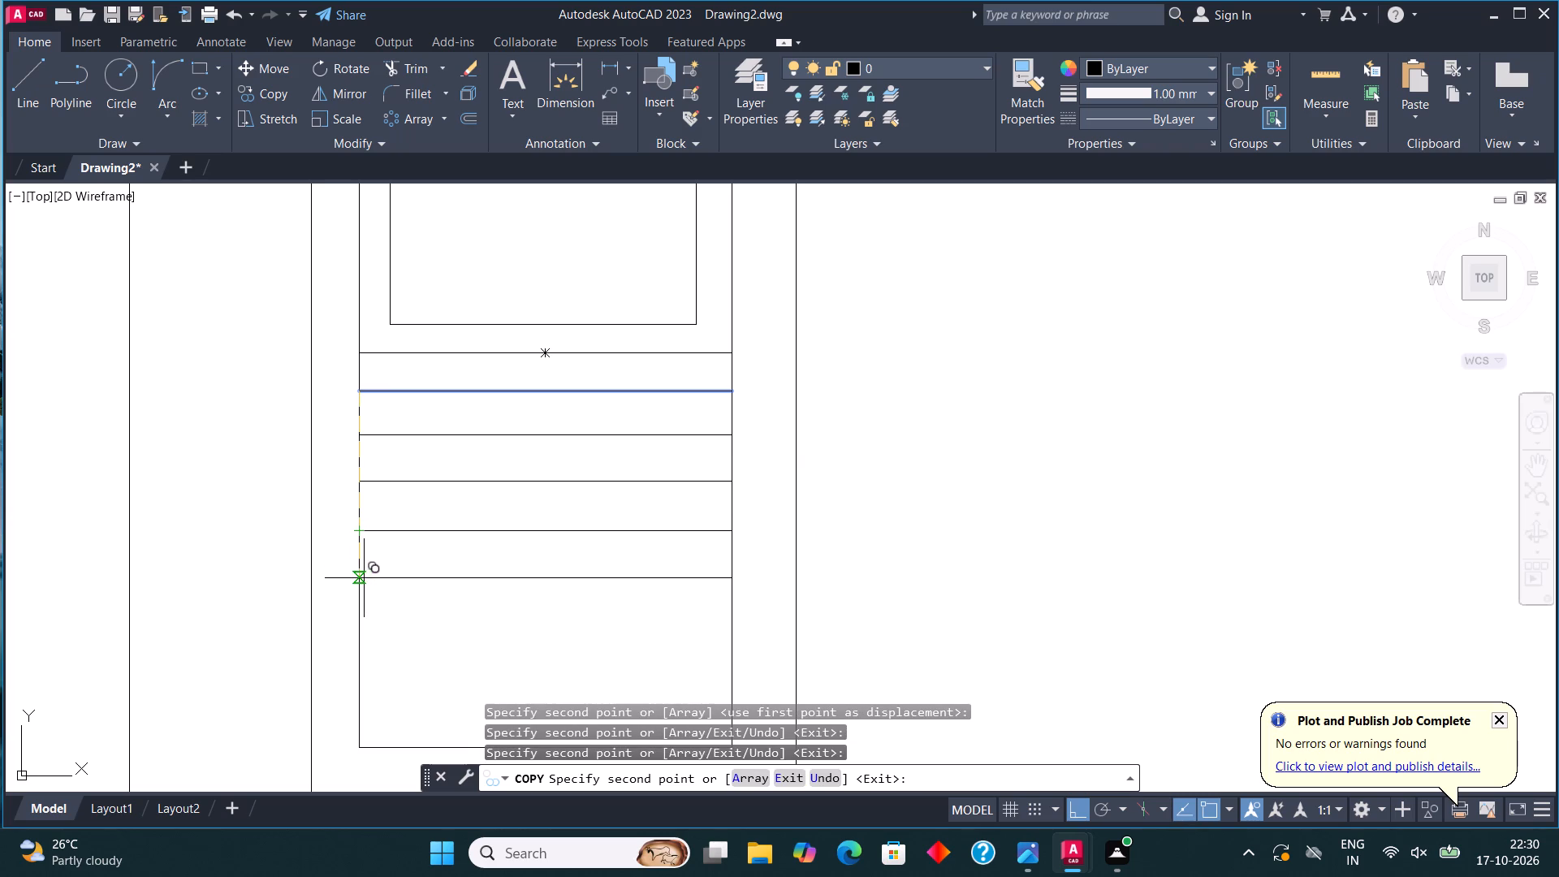
pyautogui.click(364, 581)
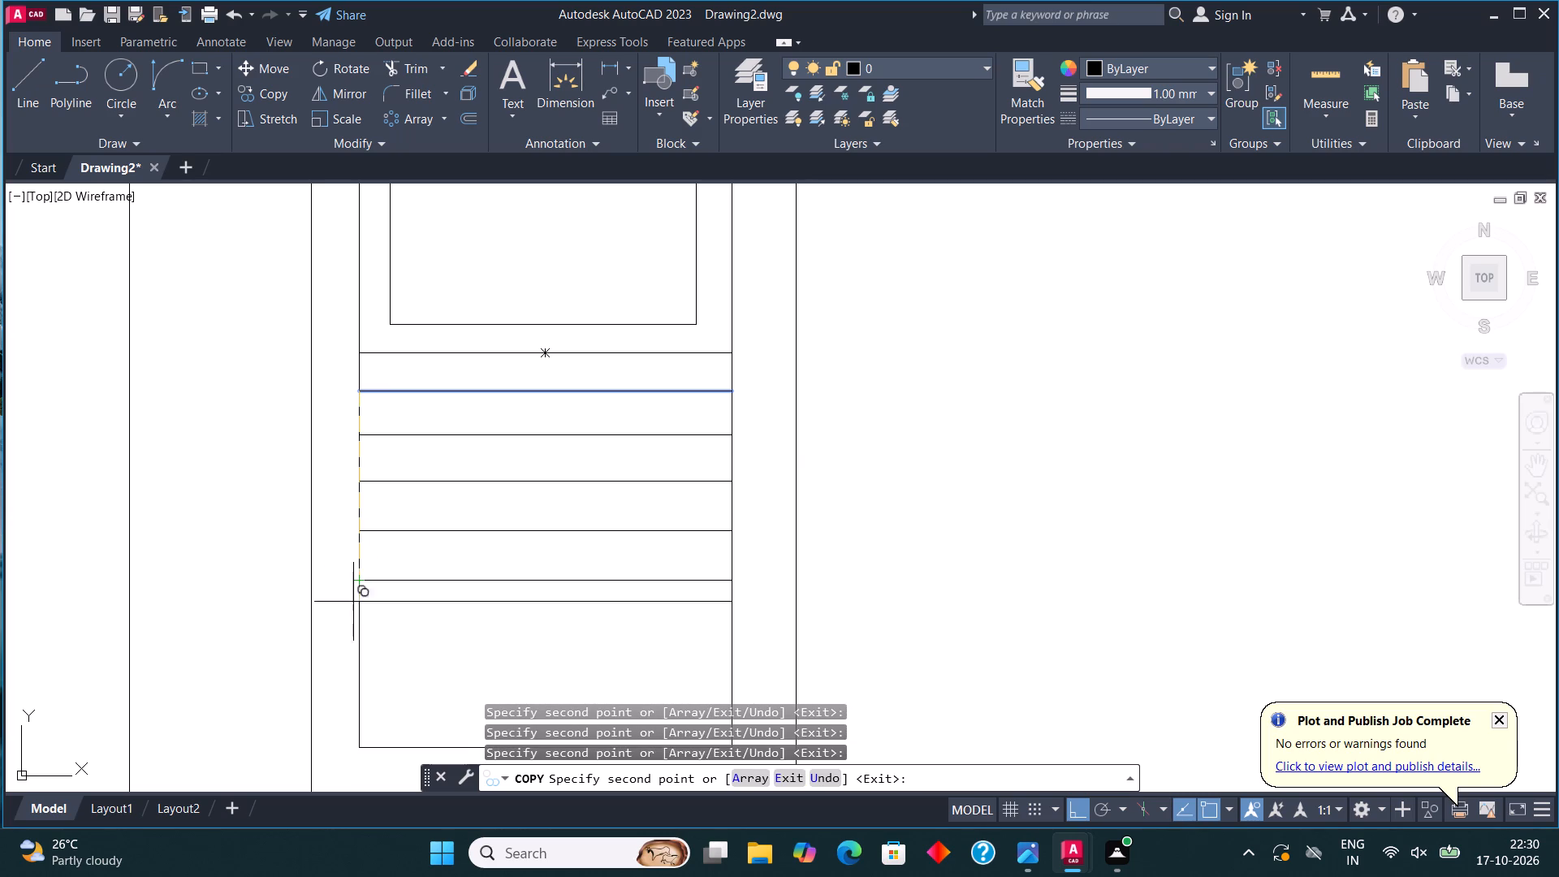
pyautogui.click(358, 622)
pyautogui.click(364, 670)
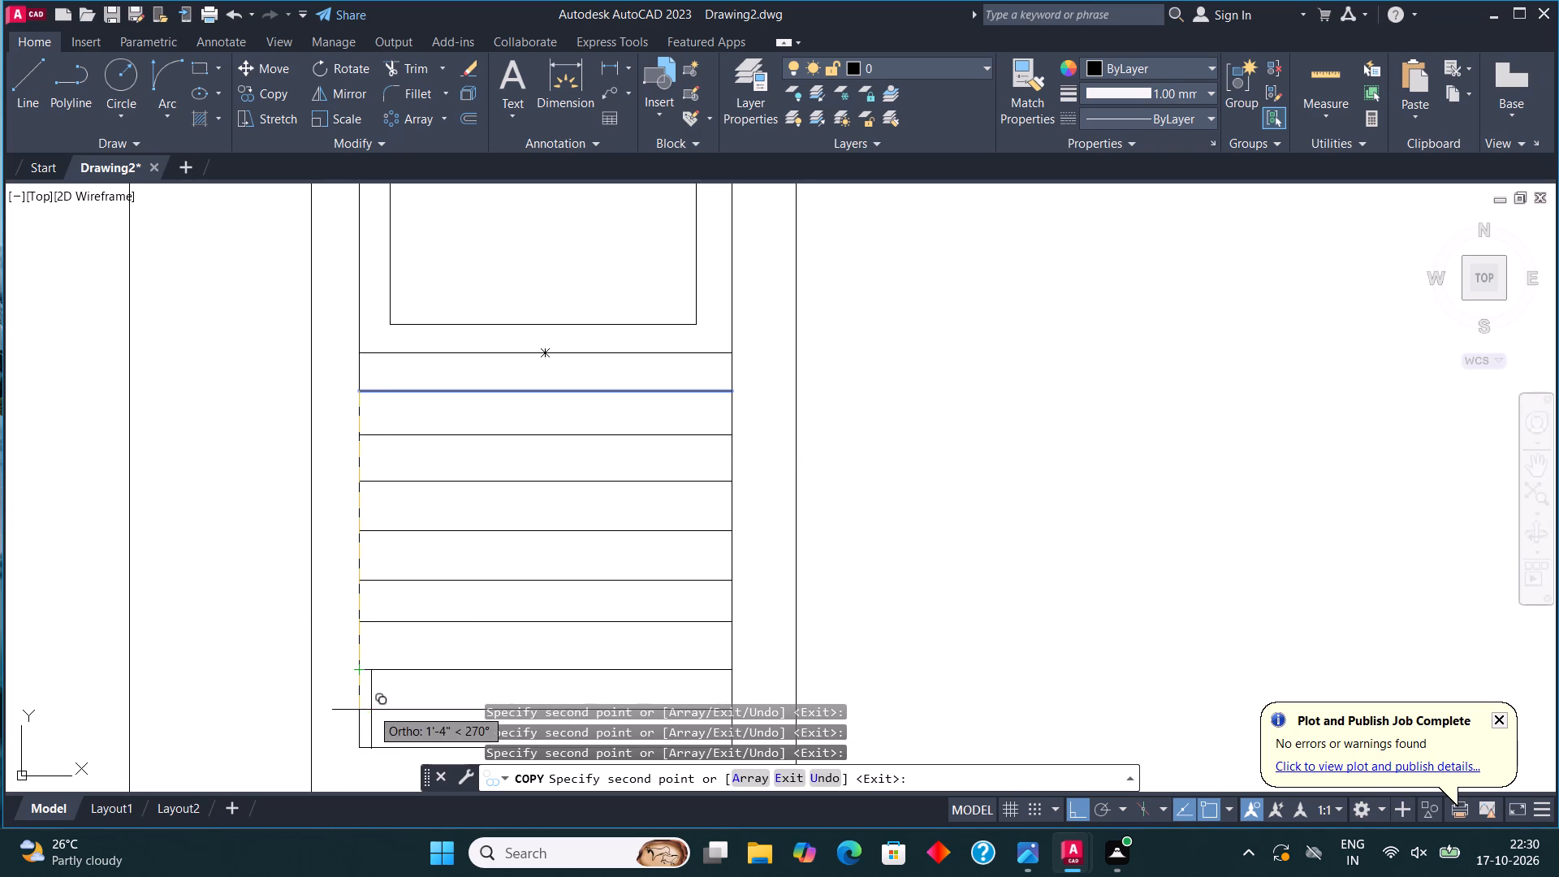
pyautogui.click(371, 715)
pyautogui.scroll(-3, 378, 672)
pyautogui.press('Escape')
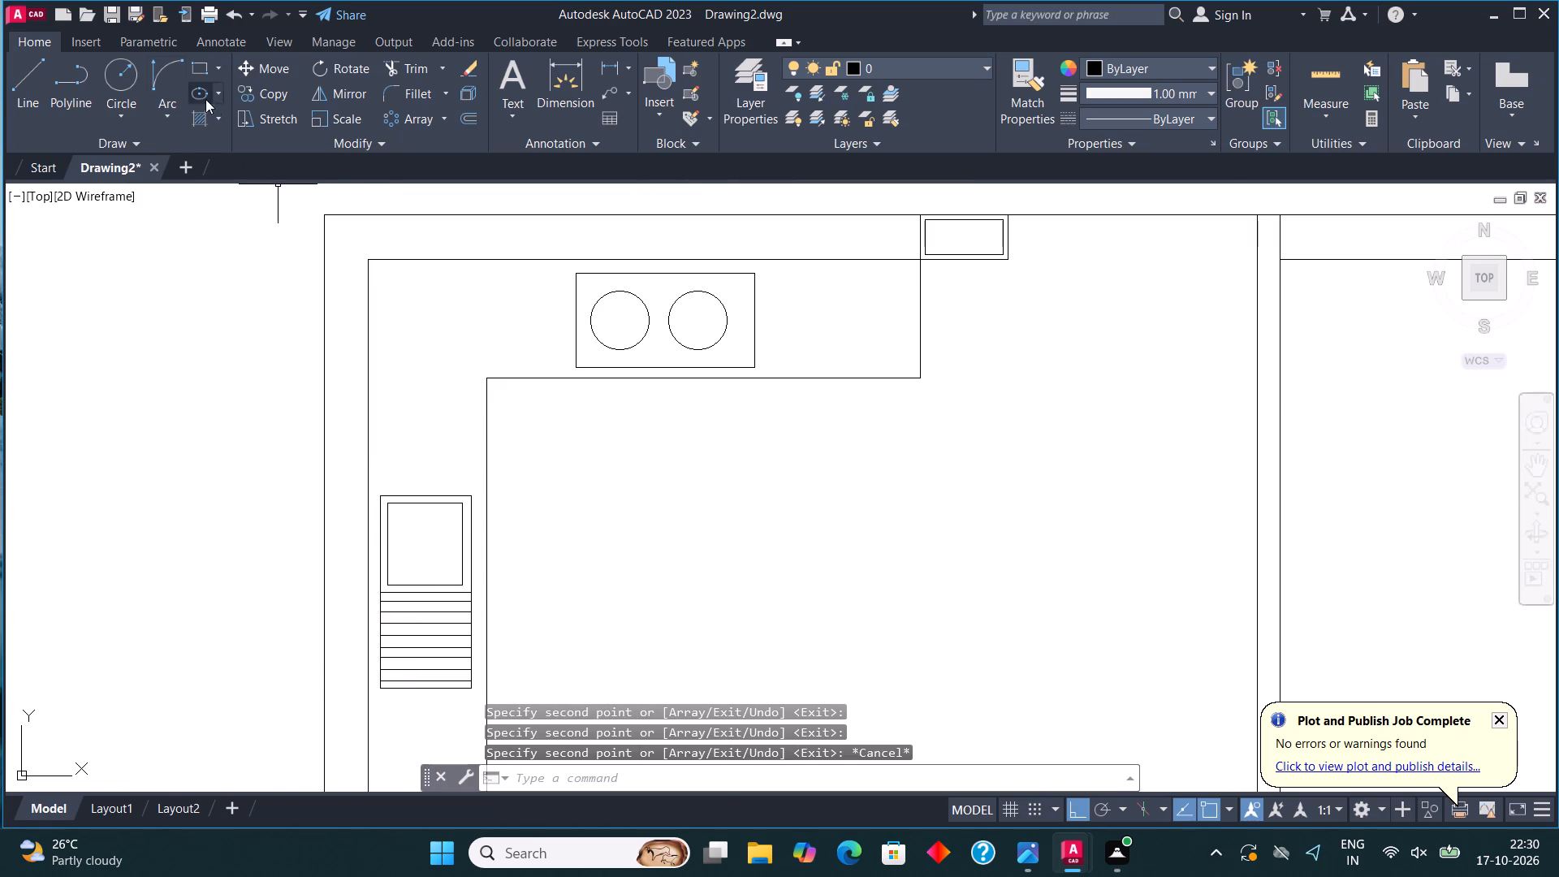
# Draw a small drain circle at the centre of the sink's basin rectangle.
pyautogui.click(132, 81)
pyautogui.click(431, 542)
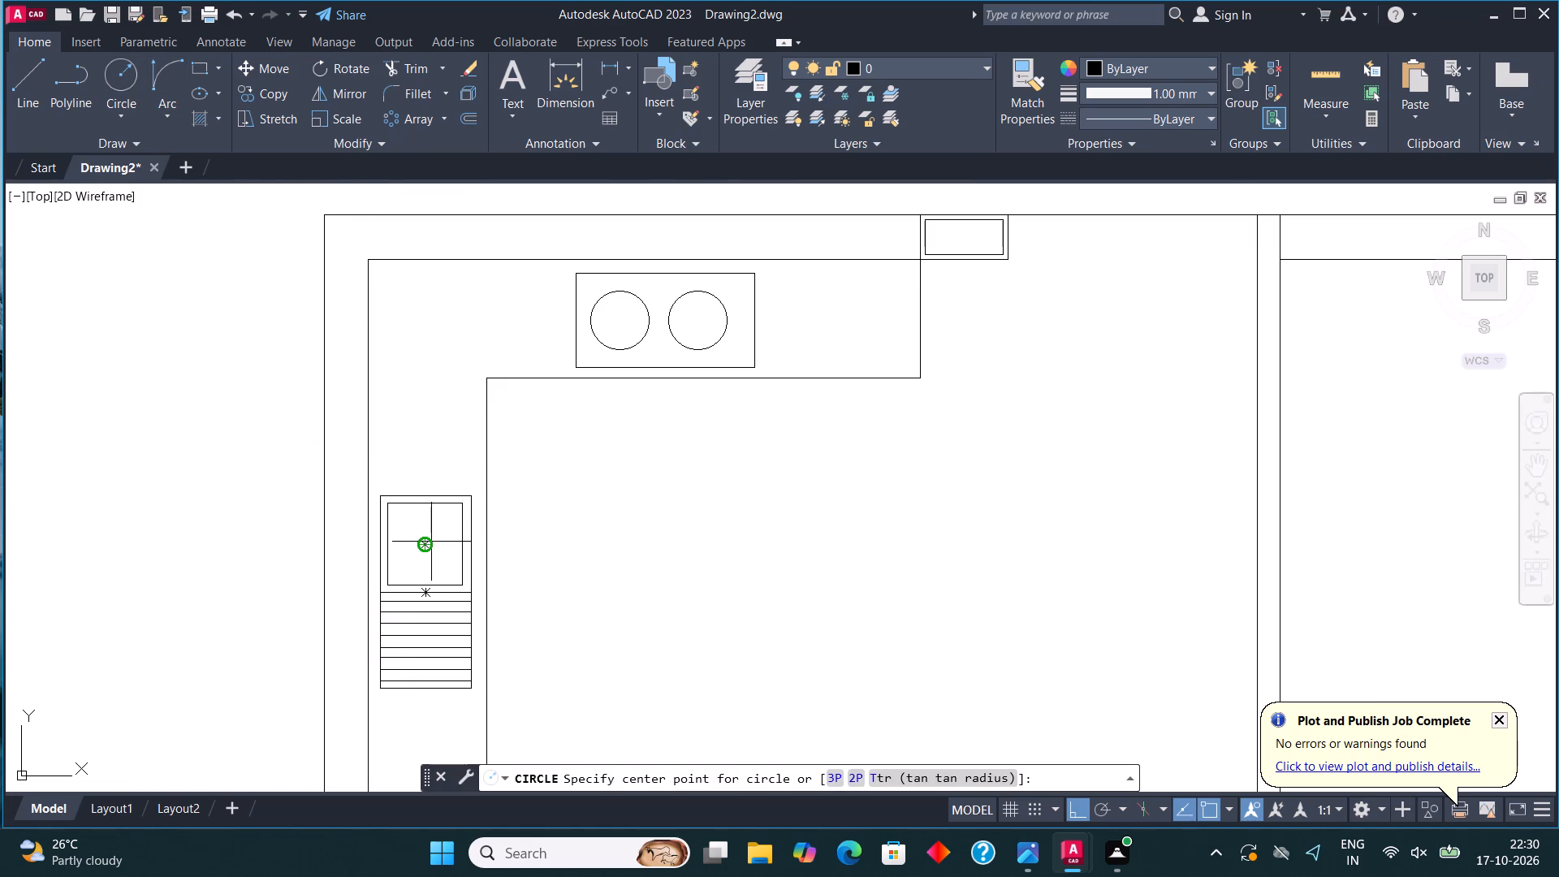
pyautogui.click(431, 542)
pyautogui.press('Escape')
pyautogui.scroll(-3, 464, 497)
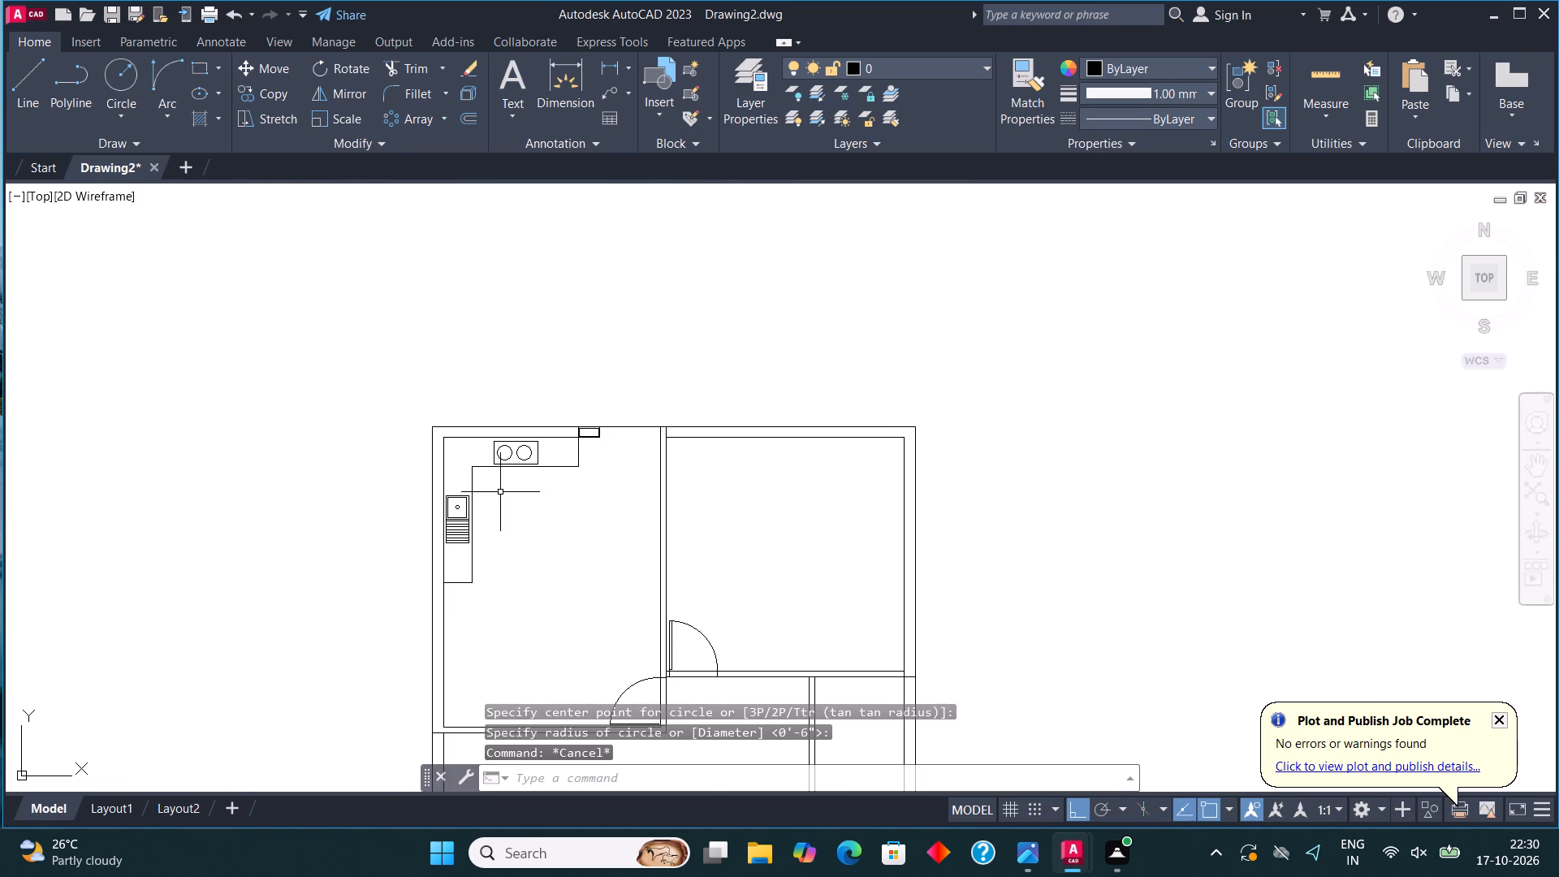
pyautogui.moveTo(500, 492); pyautogui.dragTo(499, 434, button='middle')
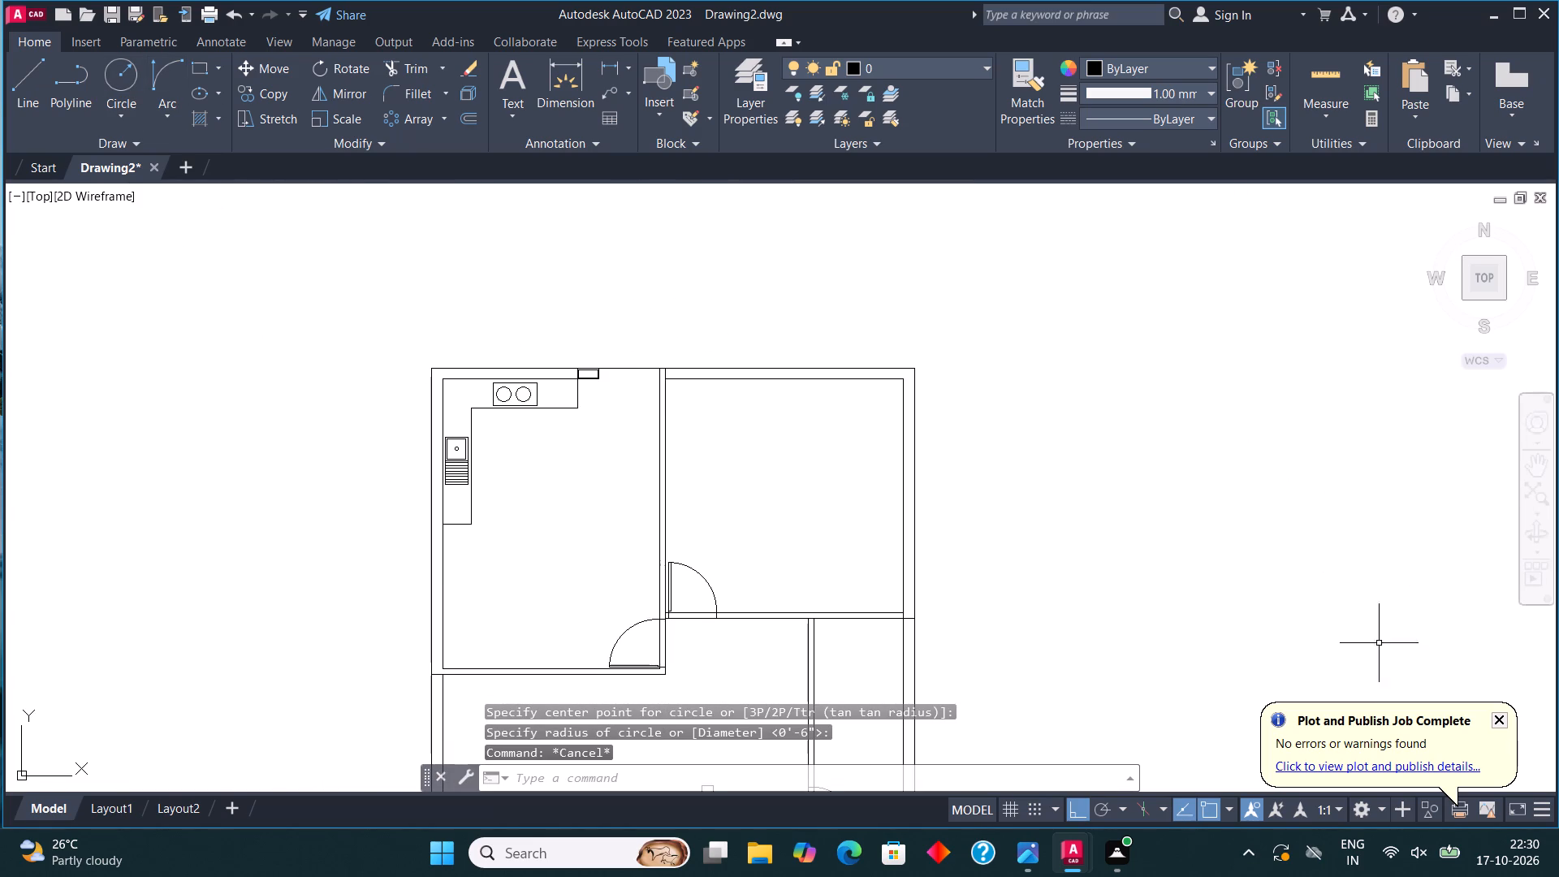
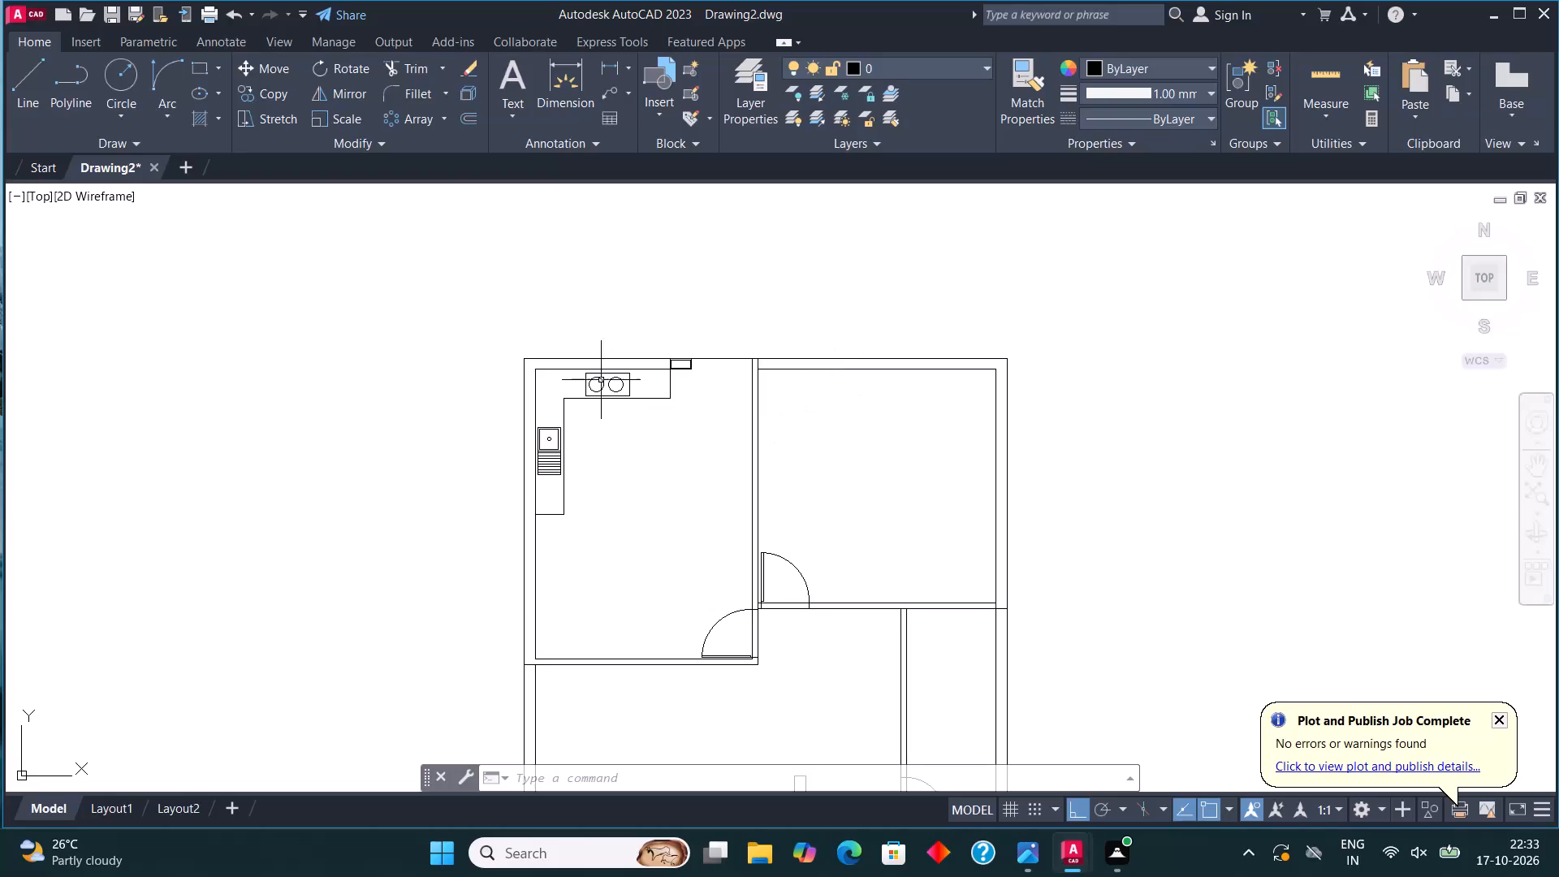
# Draw a window in the kitchen's upper wall, from the inner corner to the small wall rectangle, as a rectangle with a lengthwise centre line.
pyautogui.scroll(3, 577, 356)
pyautogui.click(196, 71)
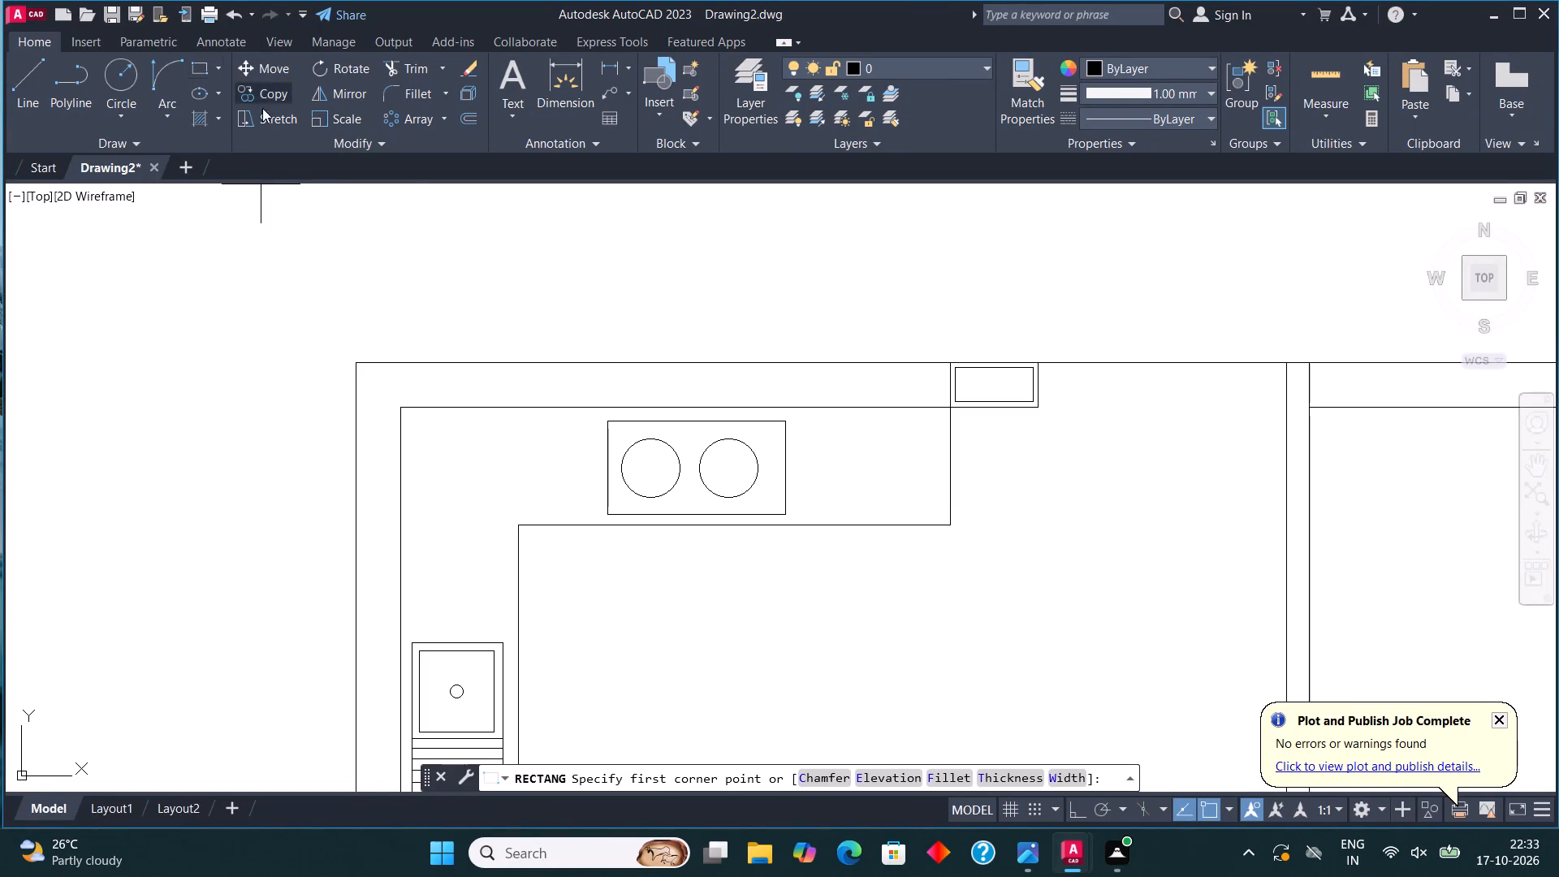
pyautogui.click(404, 403)
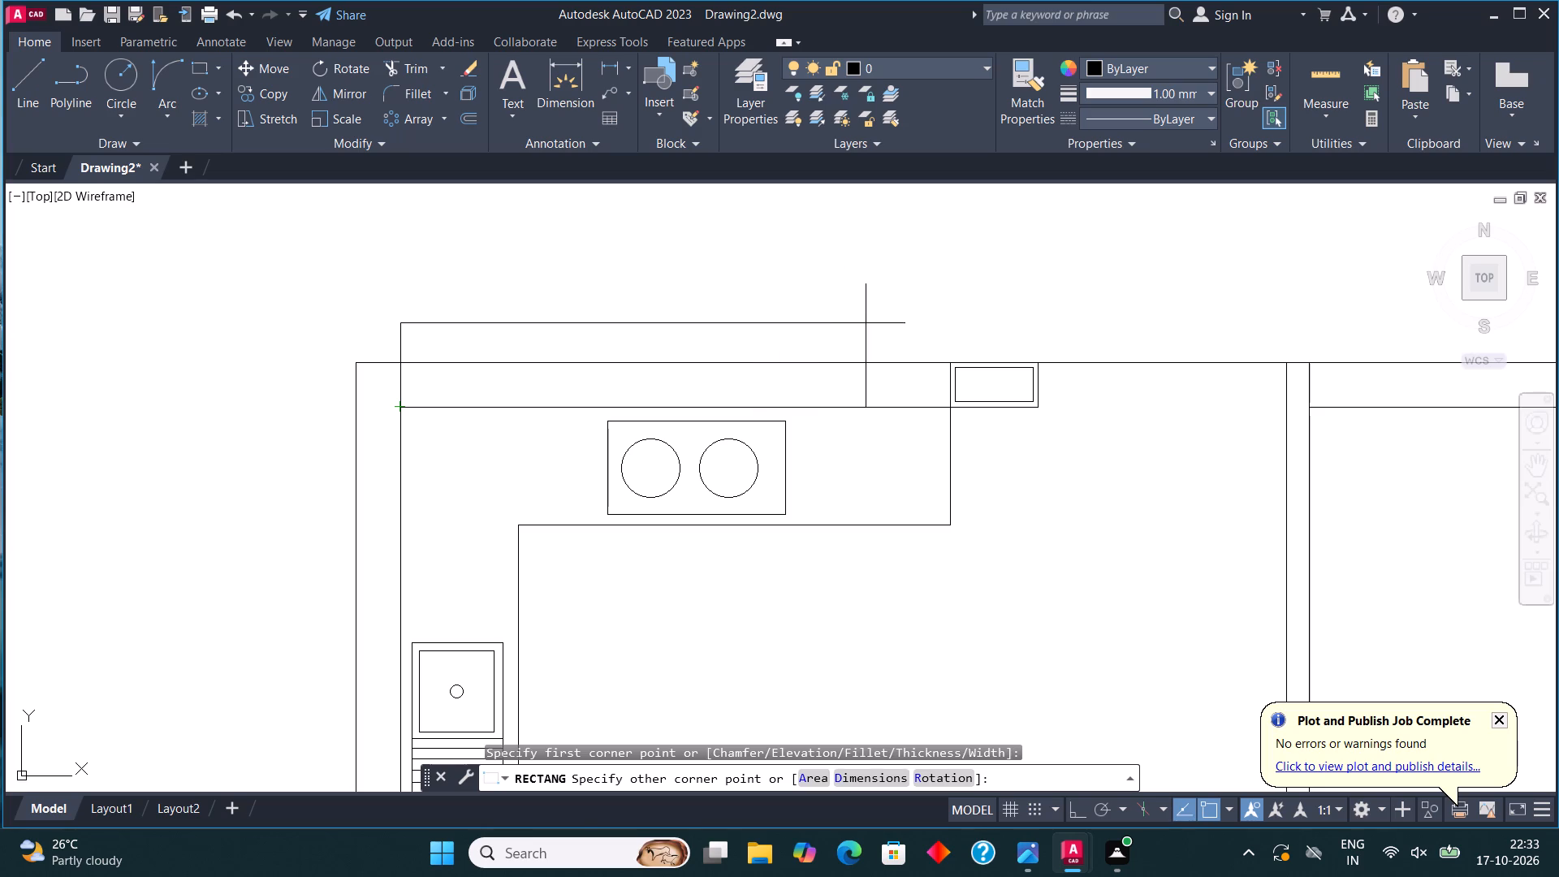
pyautogui.click(945, 362)
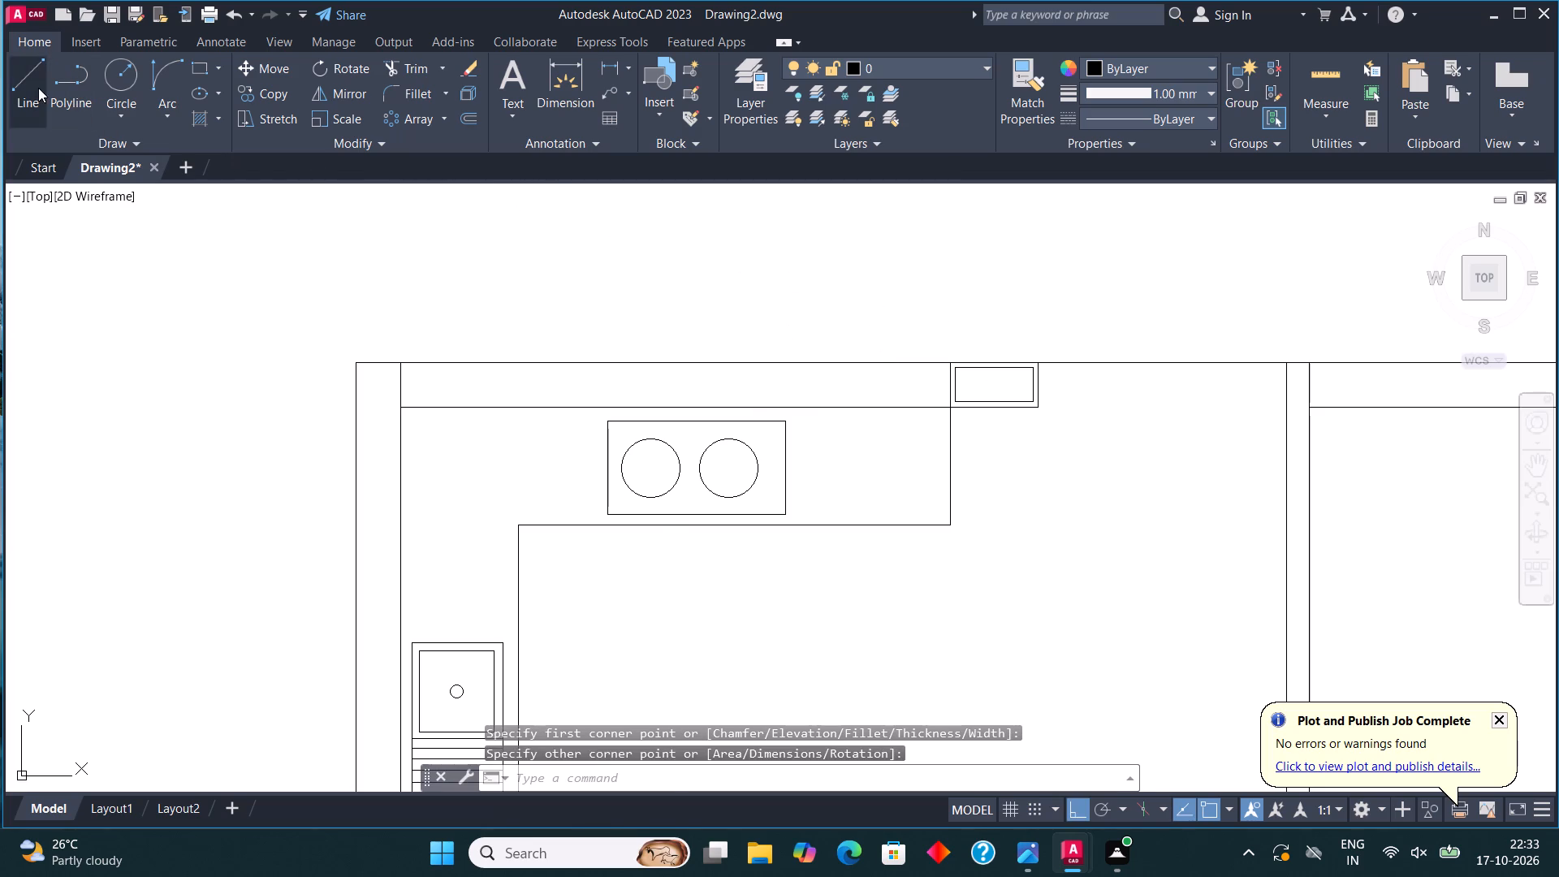
pyautogui.click(38, 88)
pyautogui.click(401, 387)
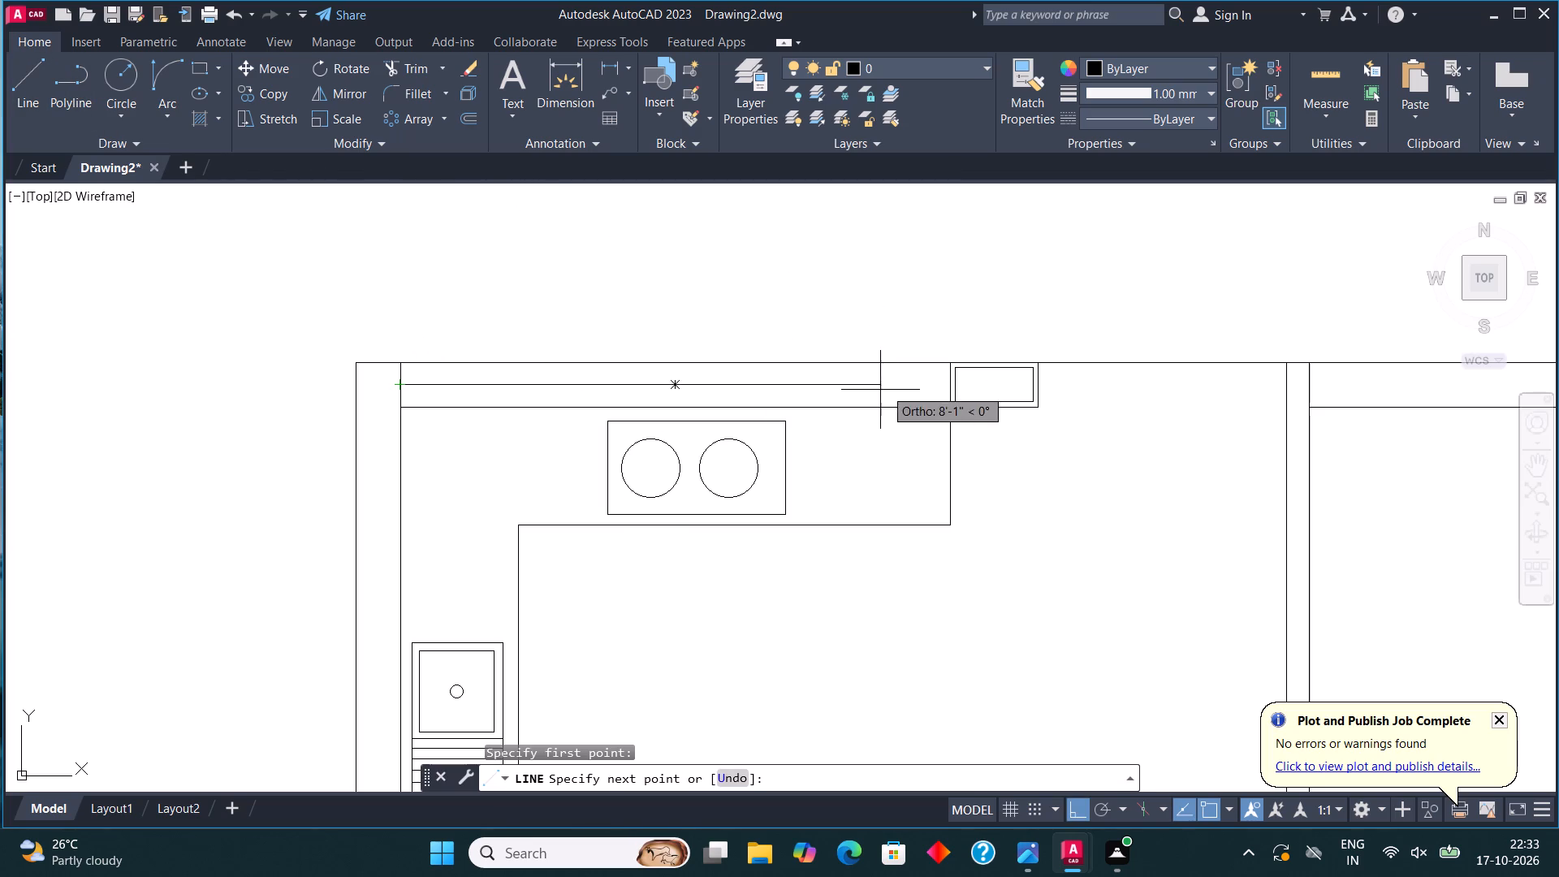
pyautogui.click(949, 391)
pyautogui.press('Escape')
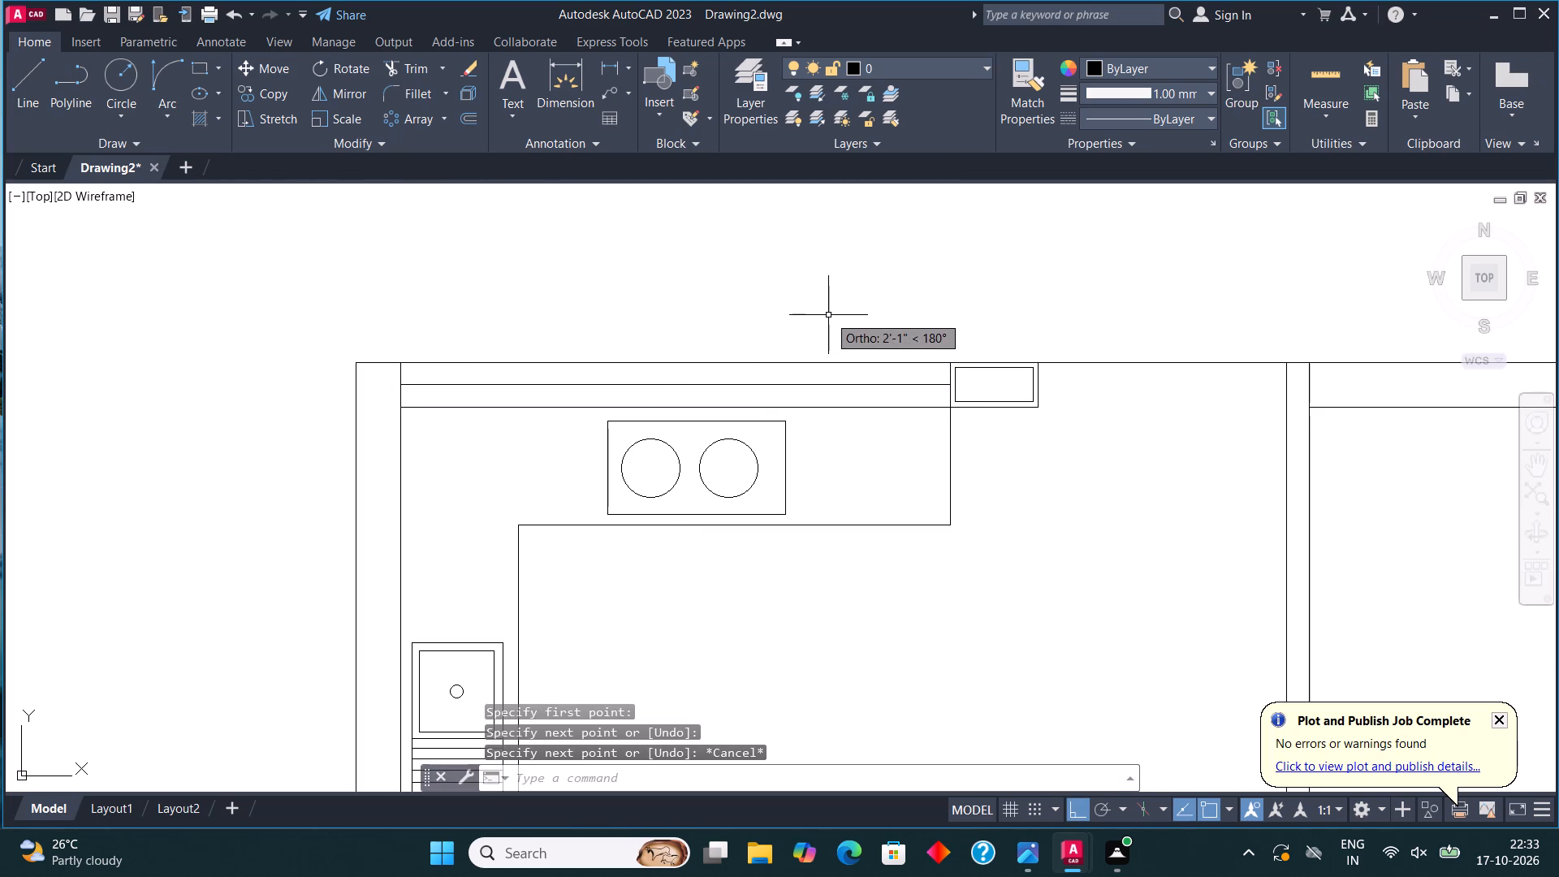
# Copy the kitchen window into the upper wall of the adjacent room, starting at that room's inner left corner.
pyautogui.scroll(-3, 745, 334)
pyautogui.scroll(2, 697, 323)
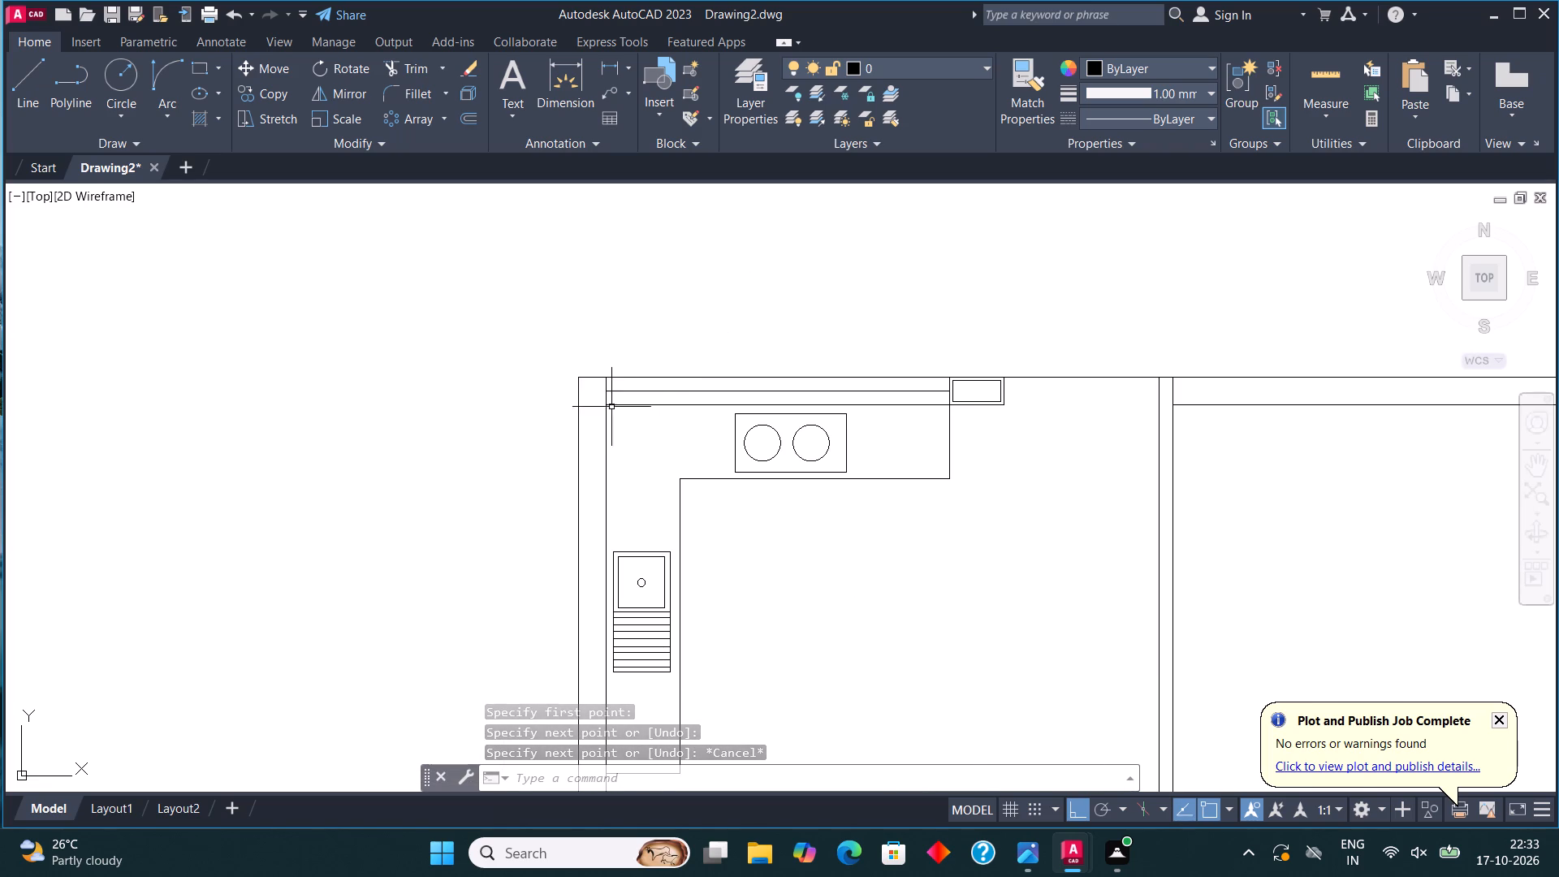
pyautogui.click(592, 411)
pyautogui.click(961, 326)
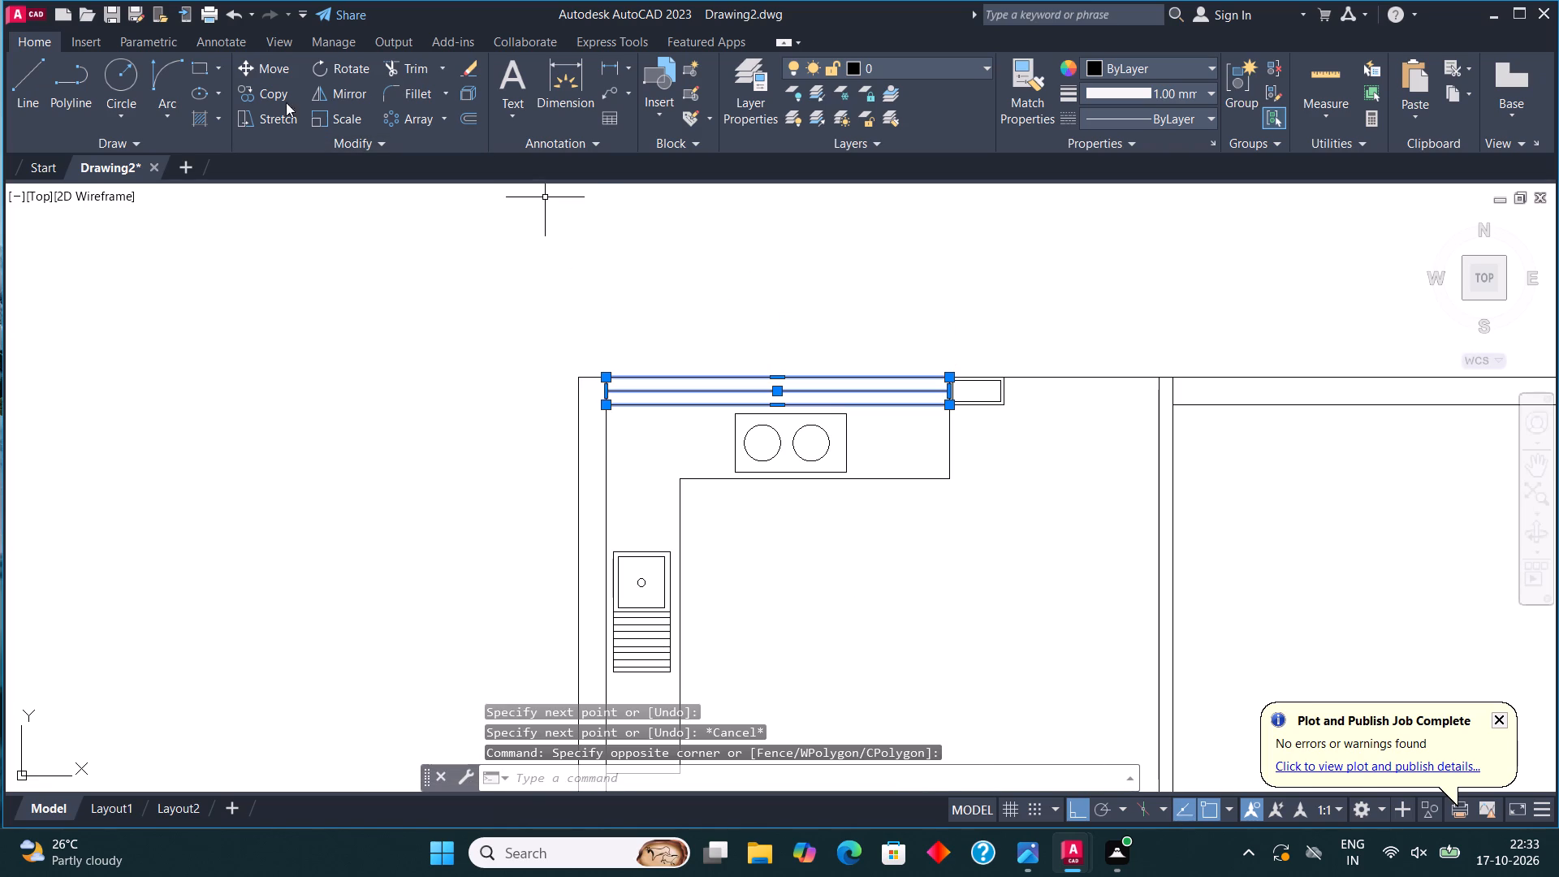
pyautogui.click(263, 94)
pyautogui.click(606, 371)
pyautogui.scroll(-3, 605, 371)
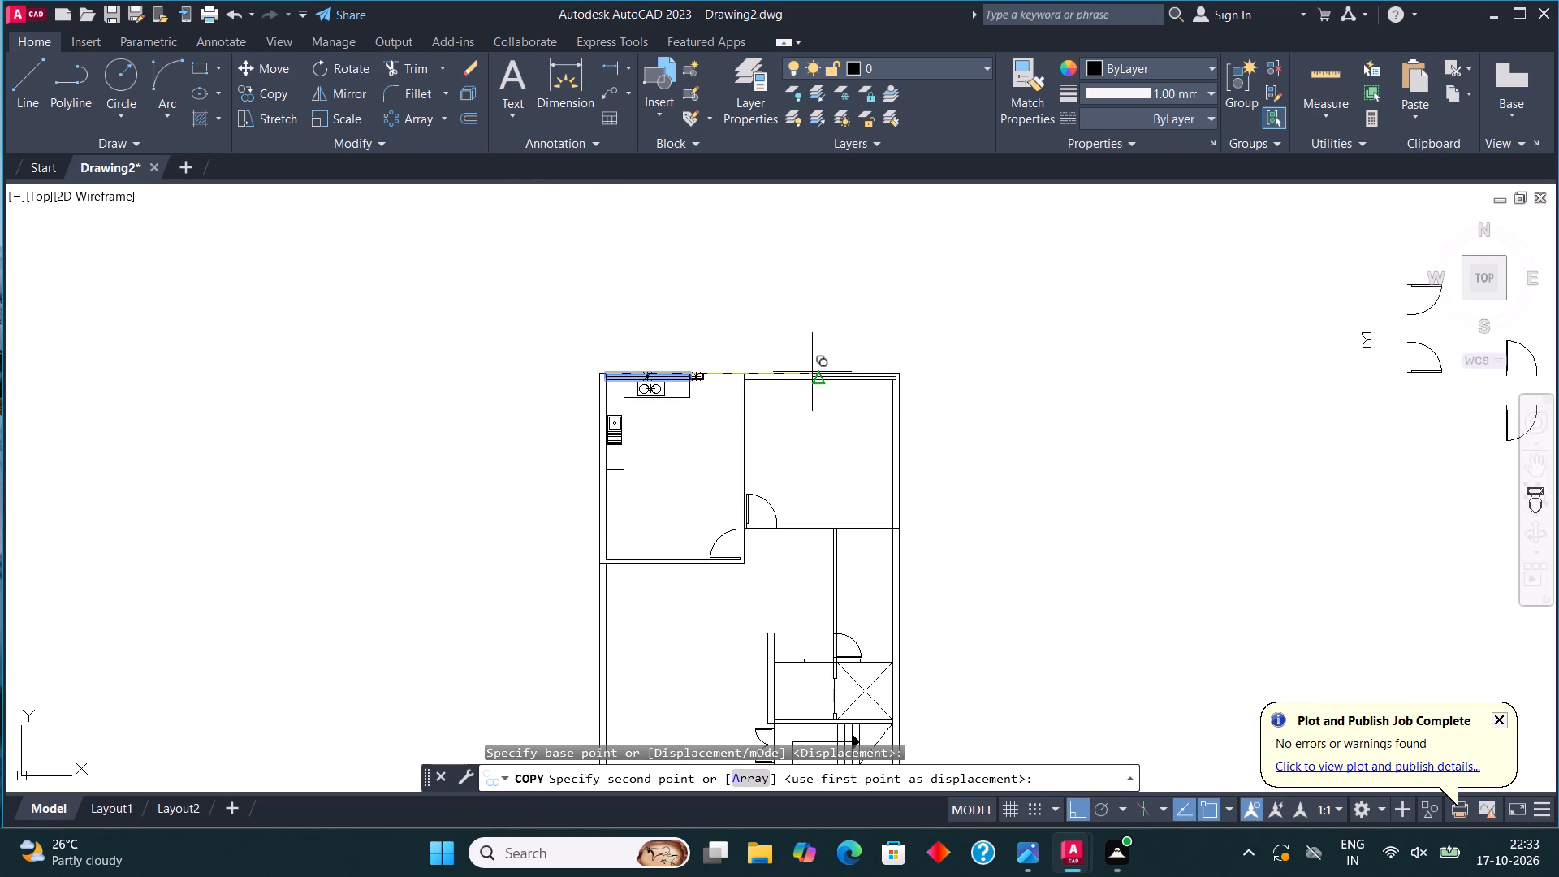
pyautogui.scroll(3, 812, 372)
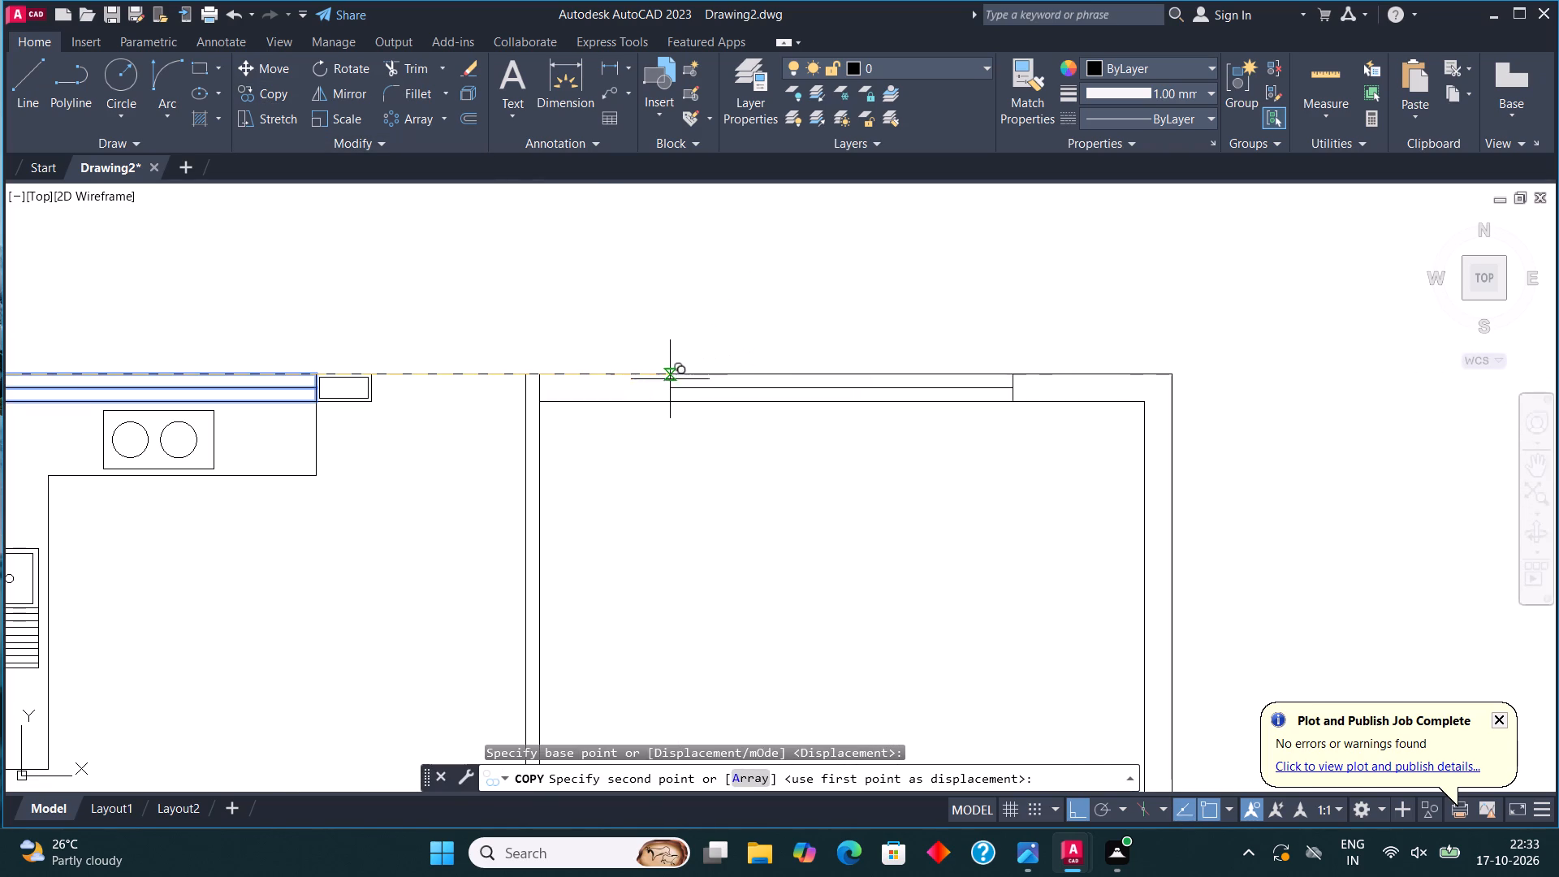
pyautogui.click(545, 383)
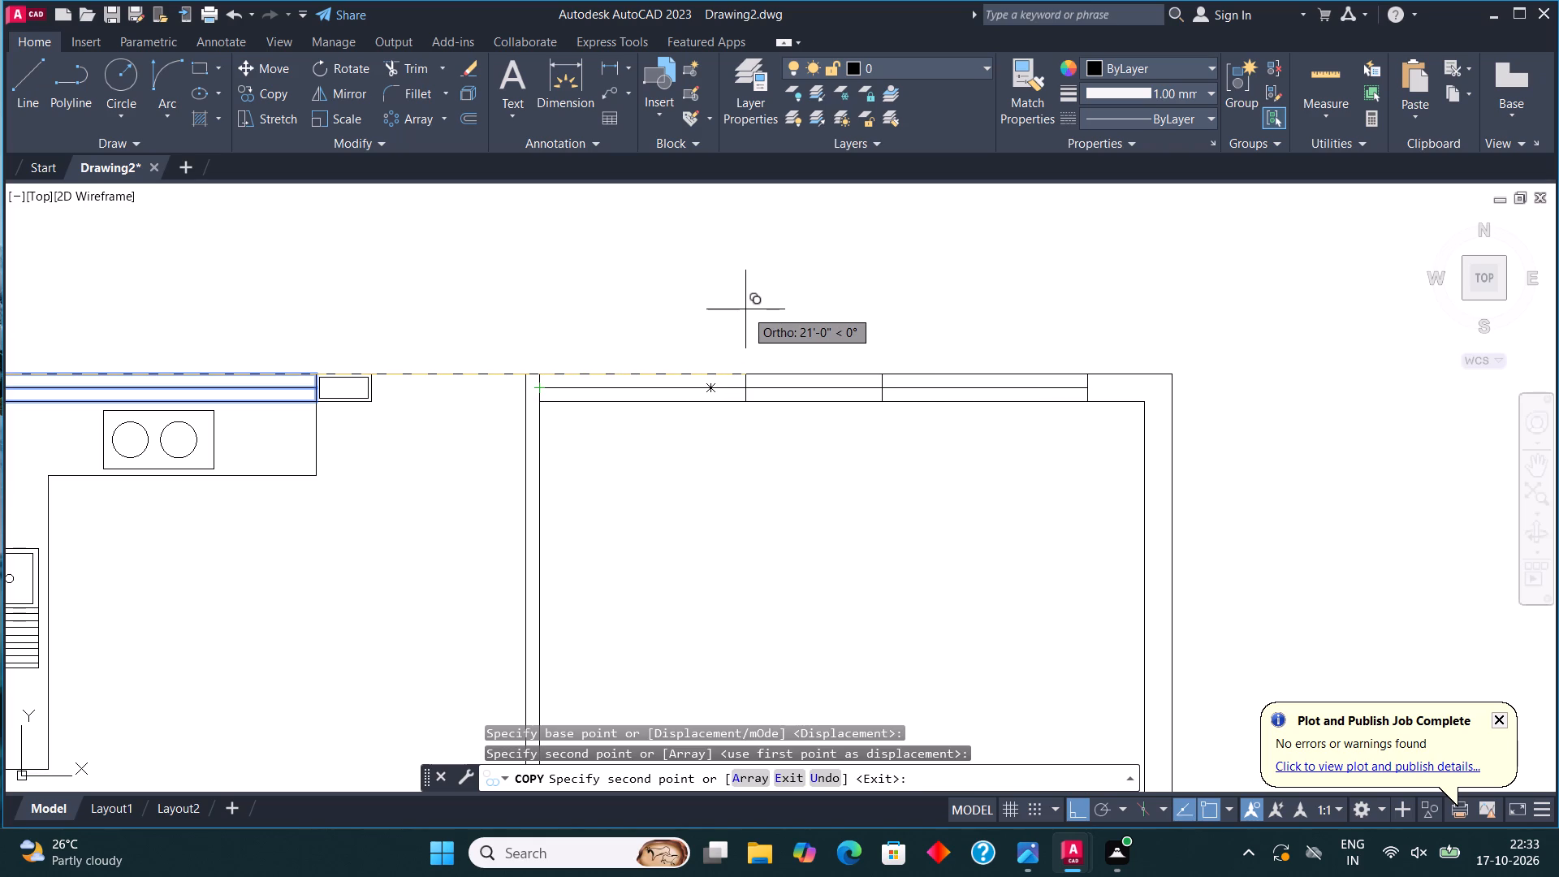
# Place another copy of the window in the lower front wall, between the left outer wall and the small wall rectangle, with Ortho off.
pyautogui.scroll(2, 163, 61)
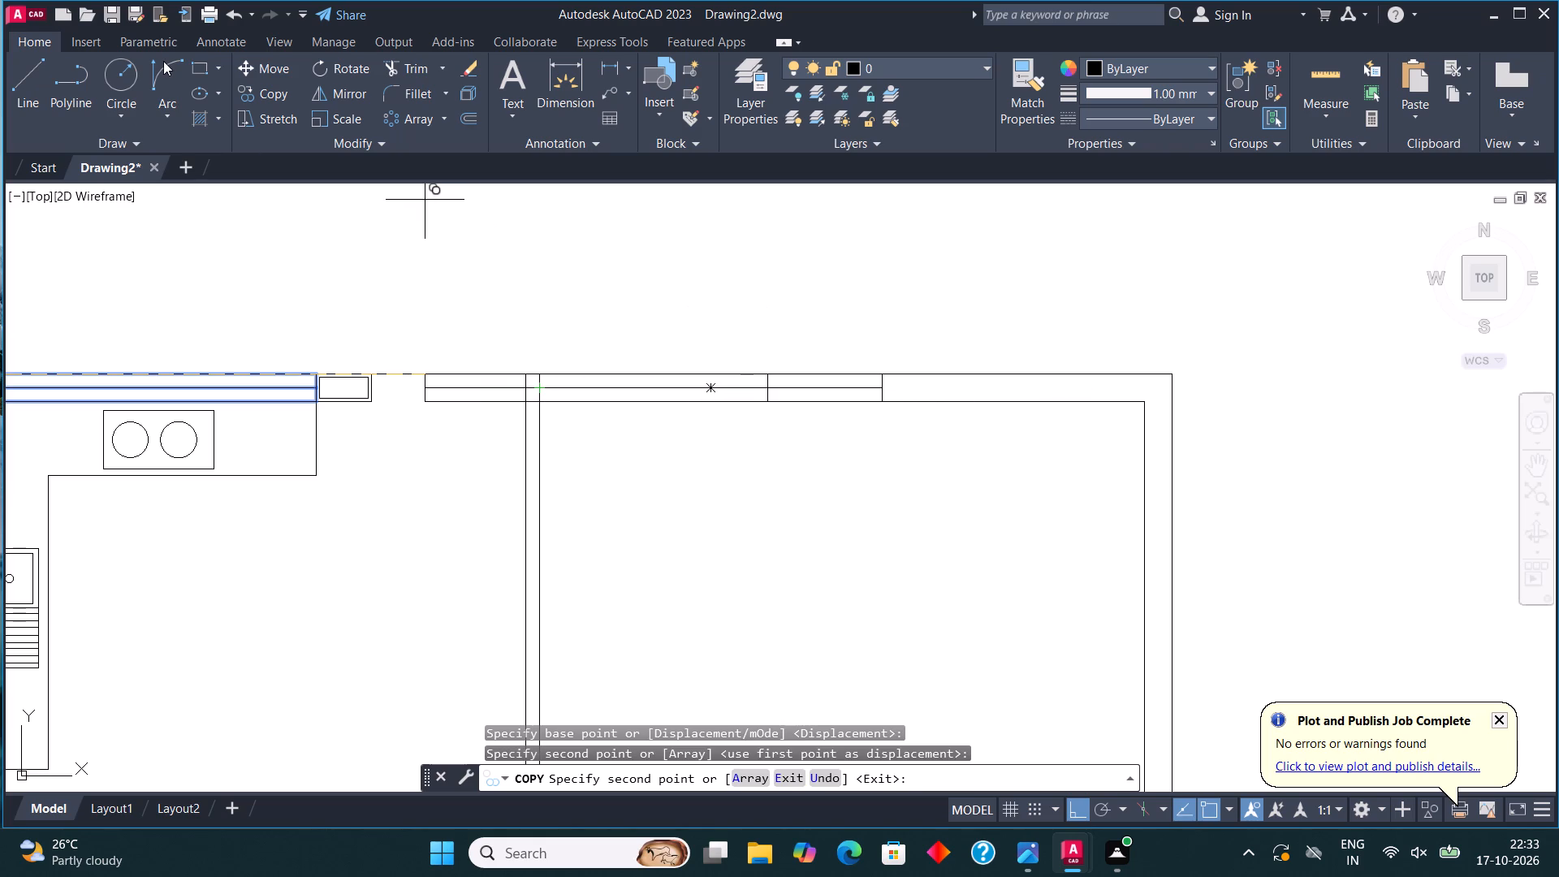
pyautogui.scroll(-3, 158, 166)
pyautogui.scroll(-1, 292, 332)
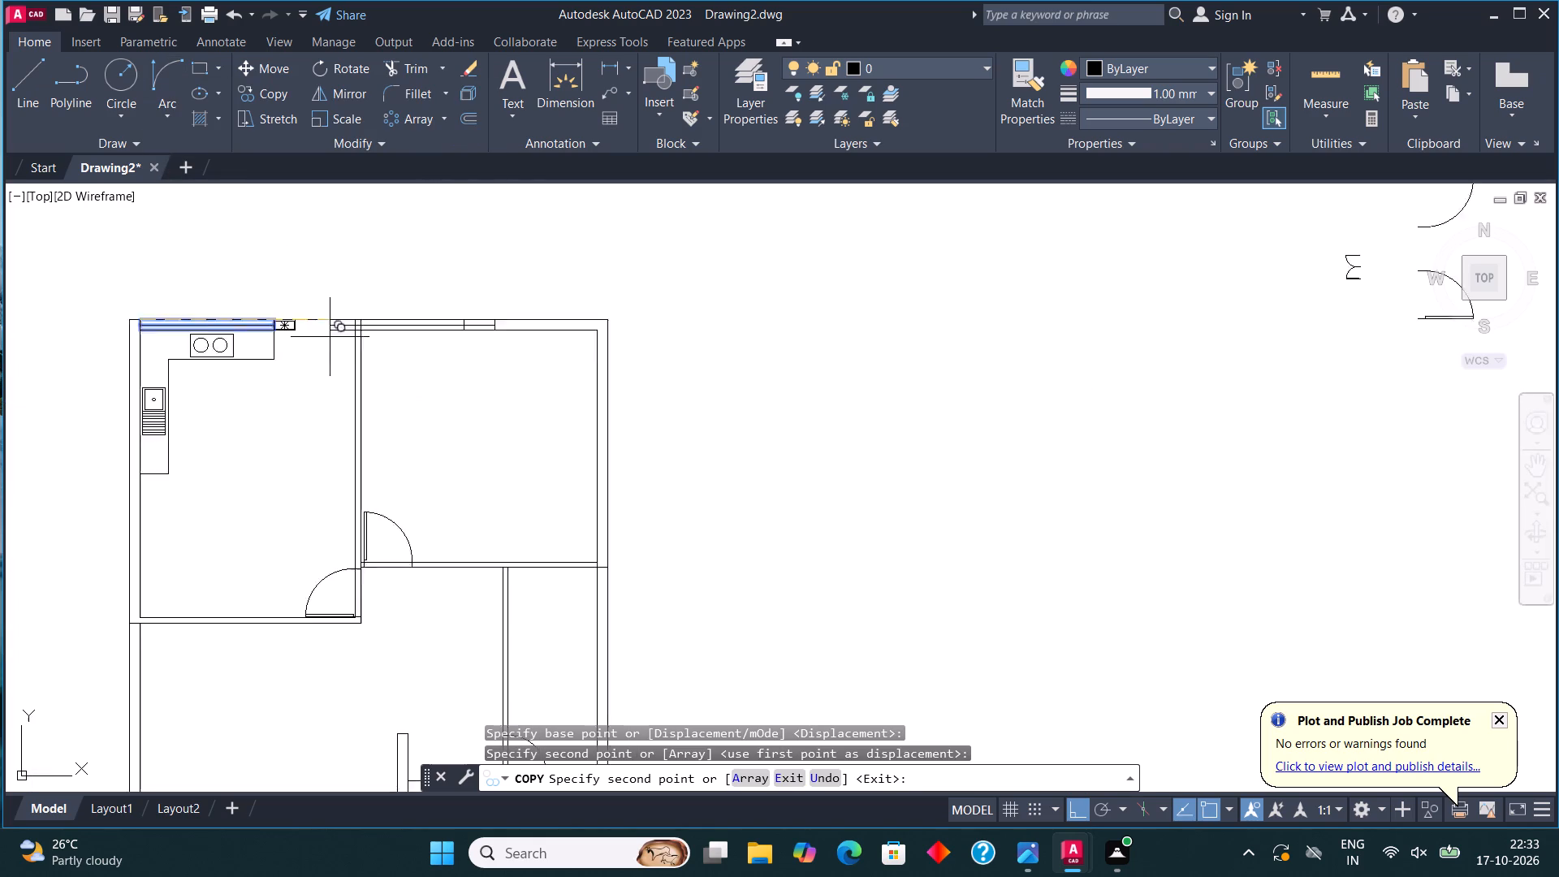
pyautogui.scroll(-1, 350, 339)
pyautogui.moveTo(436, 430); pyautogui.dragTo(715, 188, button='middle')
pyautogui.scroll(1, 713, 201)
pyautogui.moveTo(629, 557); pyautogui.dragTo(708, 238, button='middle')
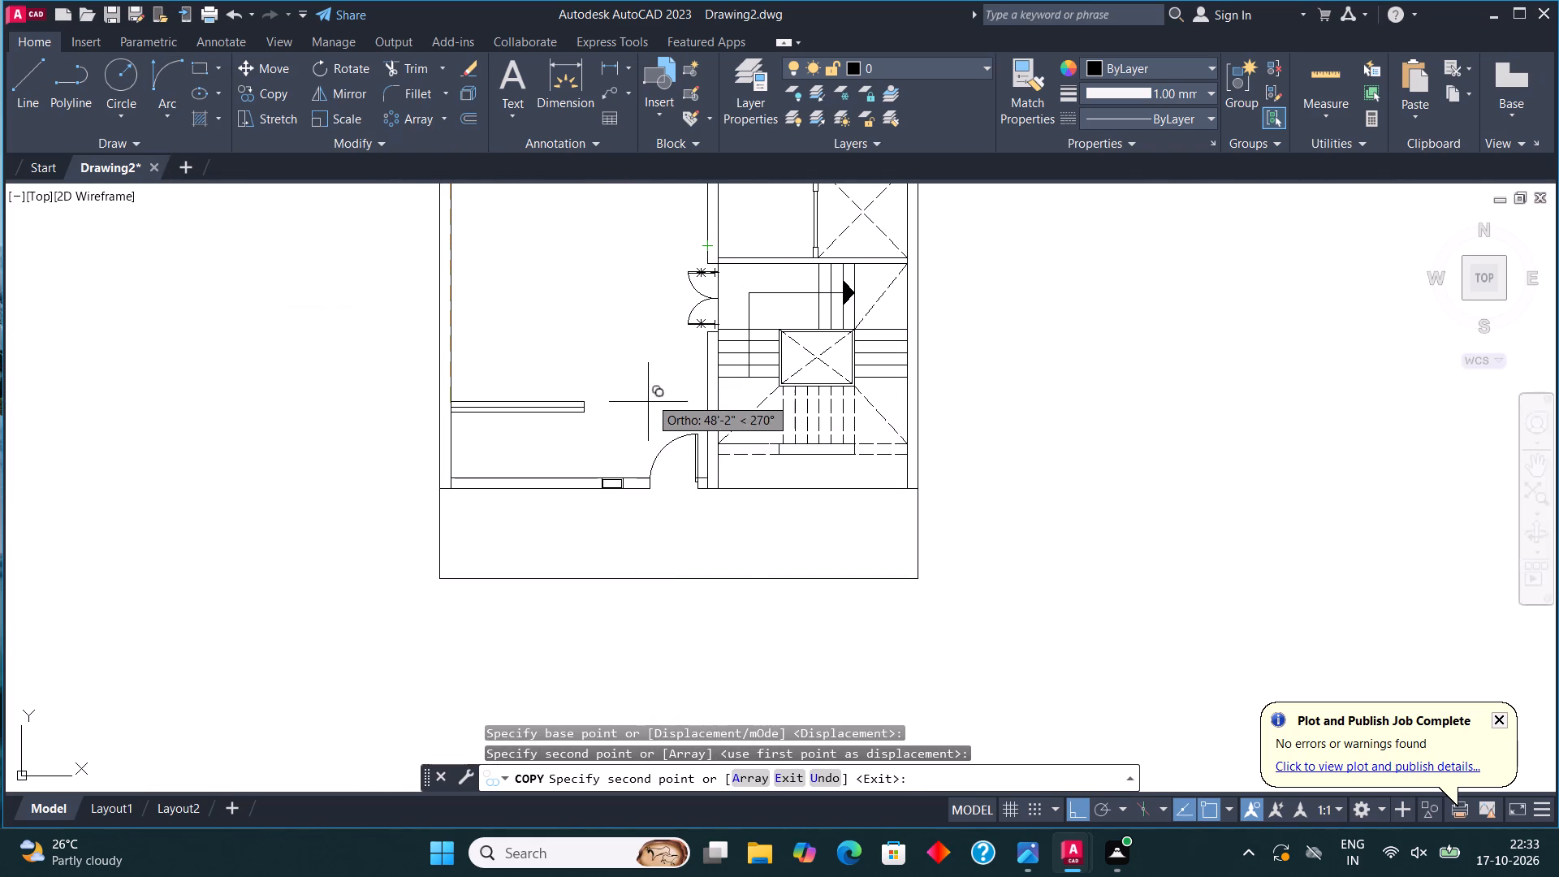
pyautogui.press('F8')
pyautogui.scroll(1, 595, 488)
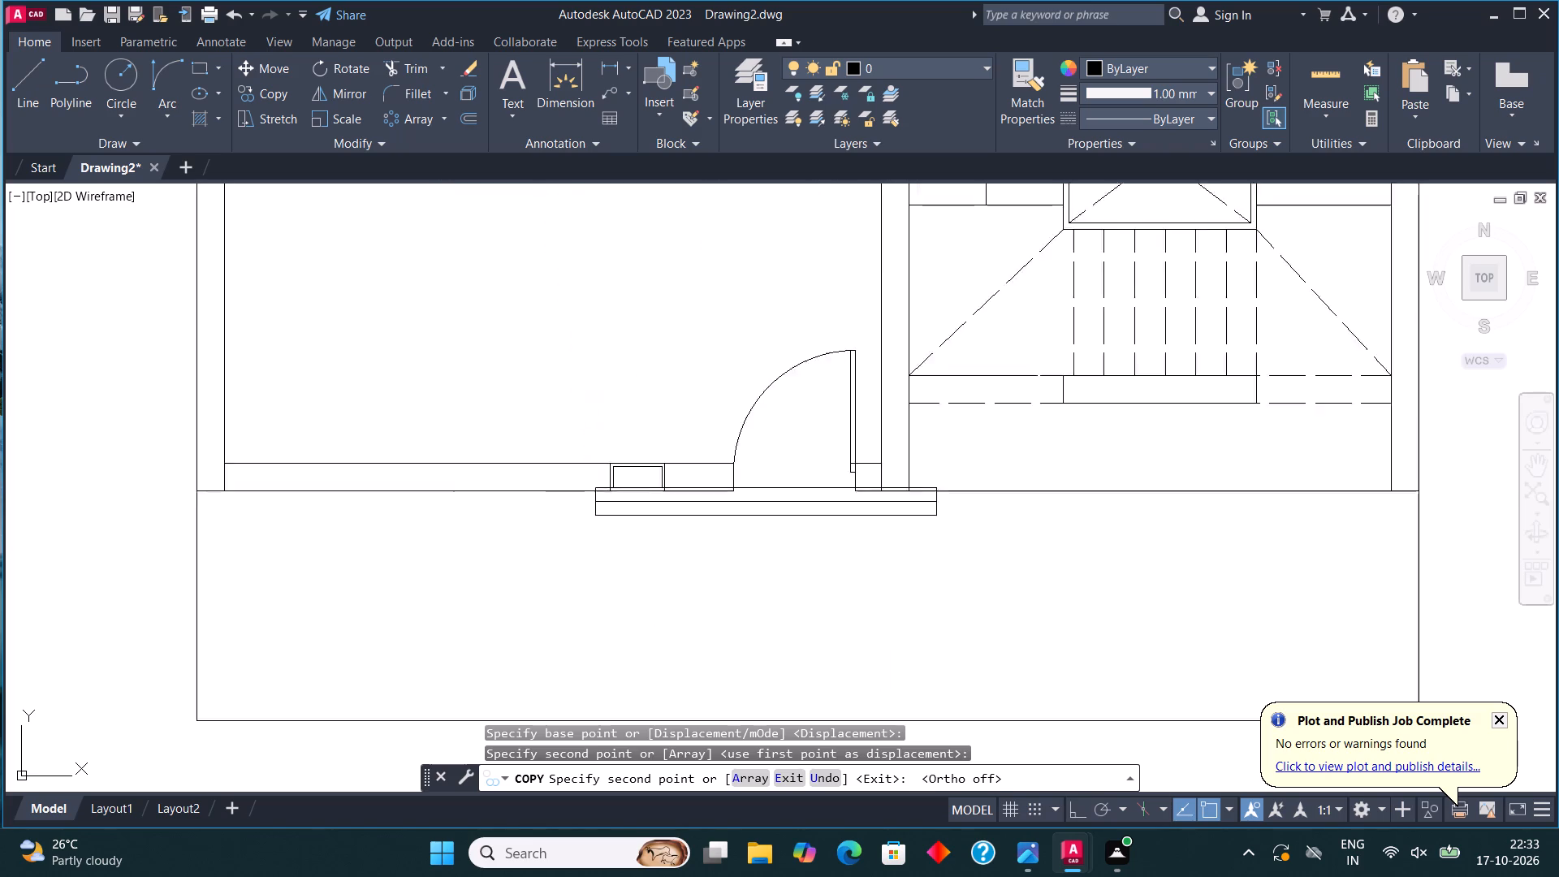
pyautogui.scroll(3, 595, 488)
pyautogui.scroll(-2, 385, 443)
pyautogui.moveTo(220, 432); pyautogui.dragTo(372, 435, button='middle')
pyautogui.scroll(1, 312, 433)
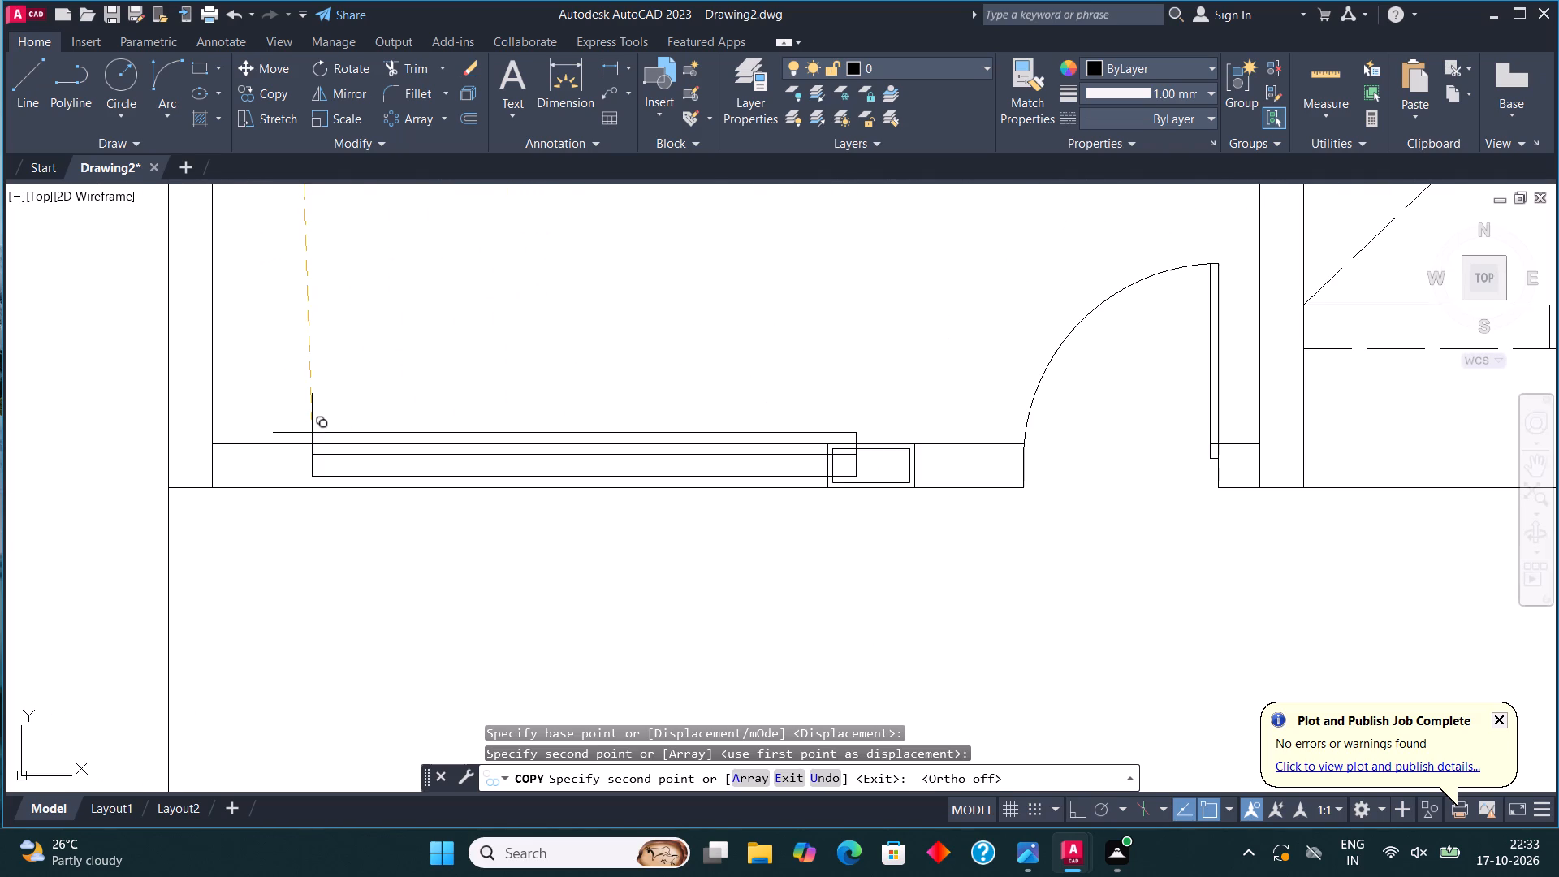
pyautogui.click(259, 443)
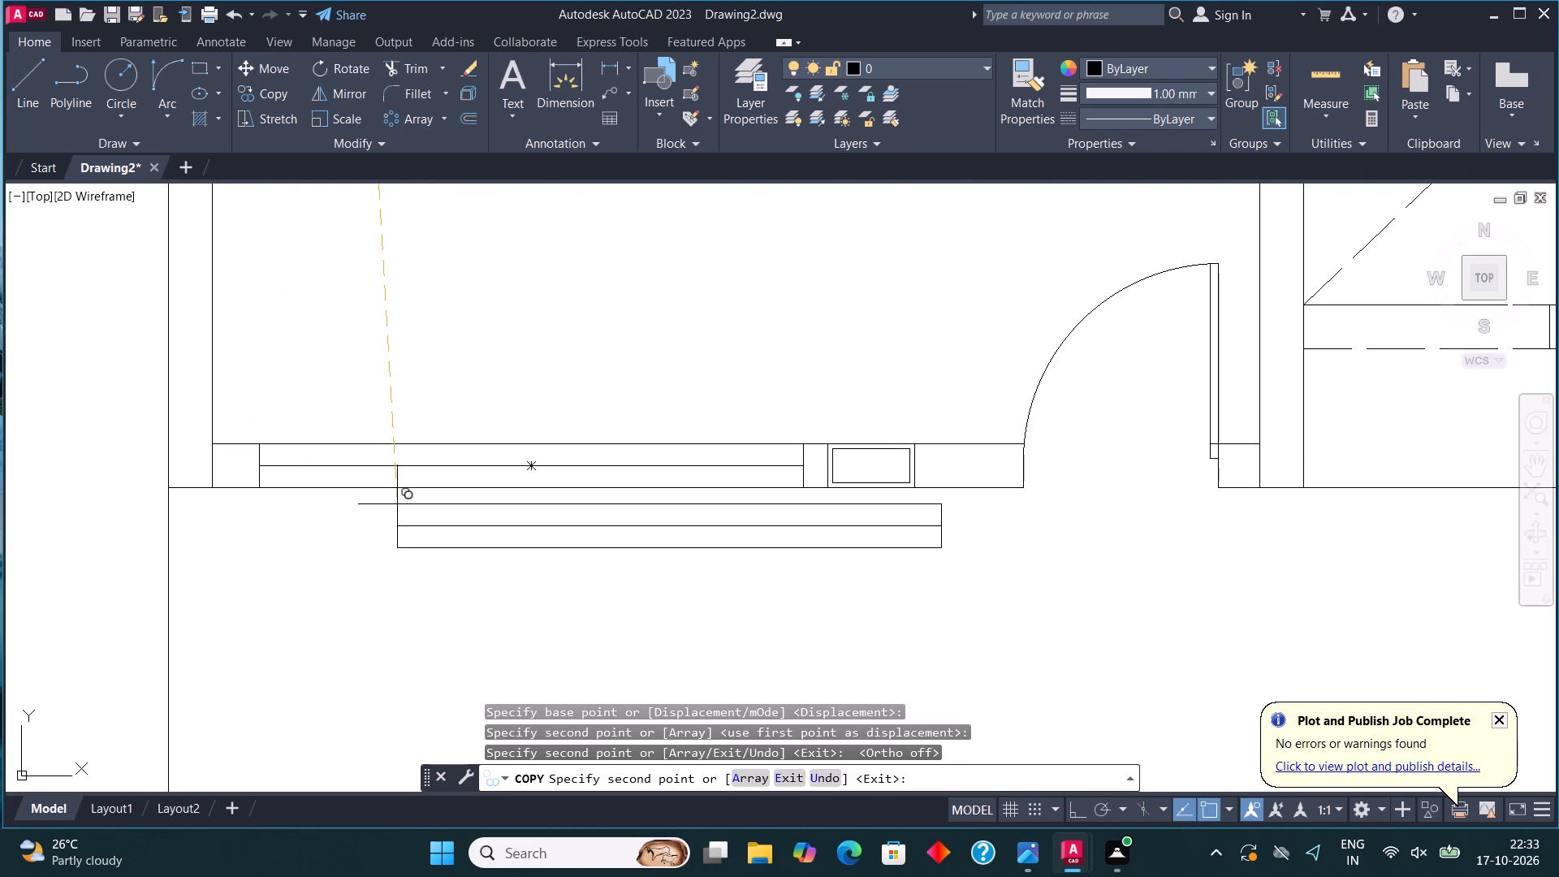
pyautogui.scroll(-2, 425, 551)
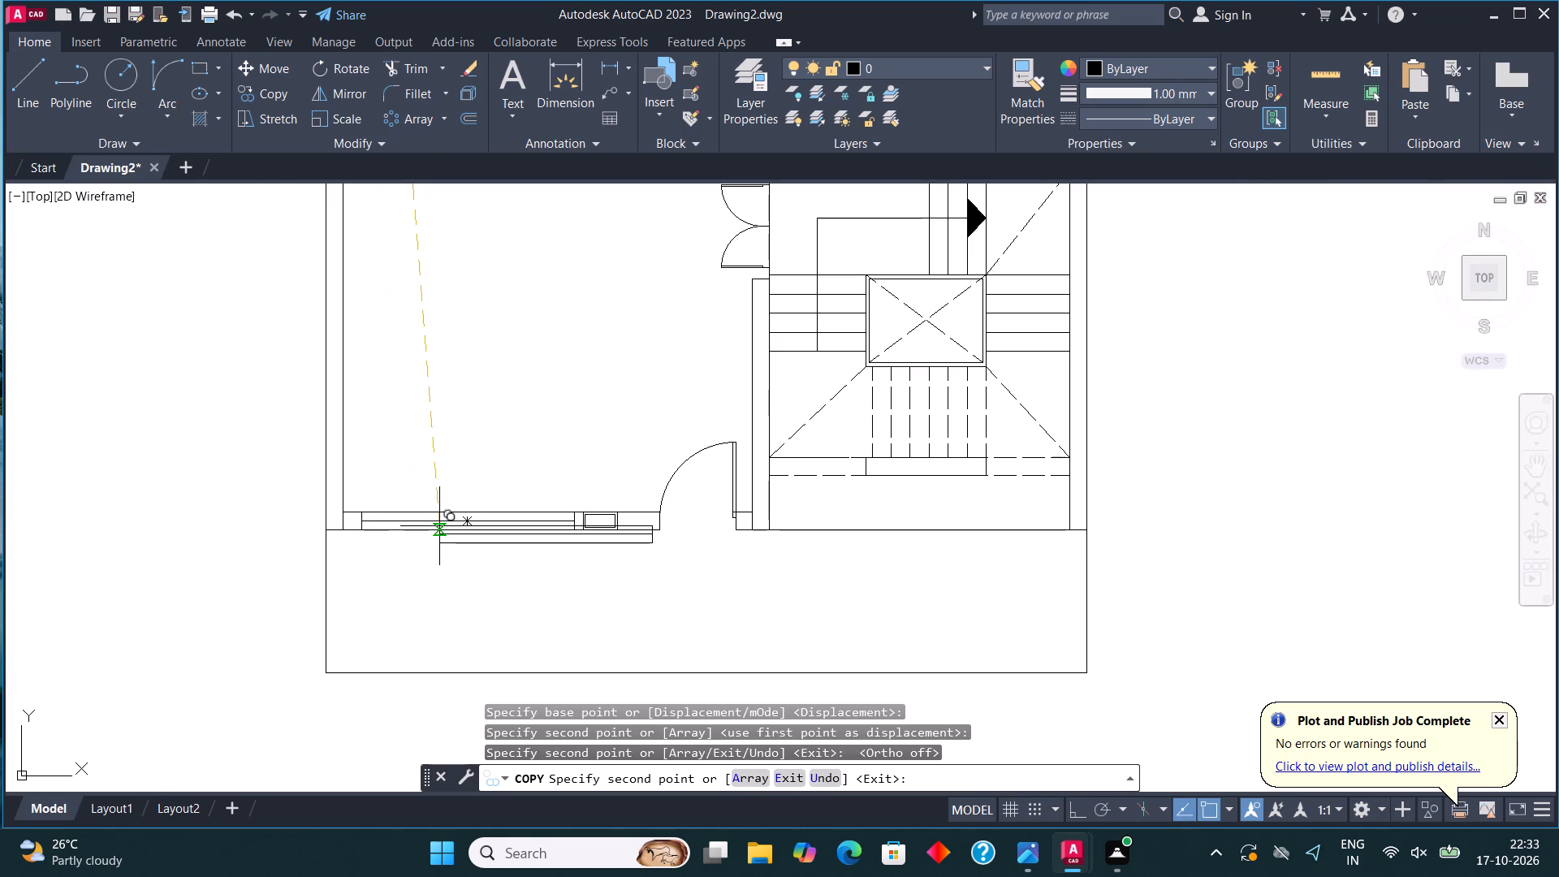
pyautogui.press('Escape')
# Draw a large bed rectangle against the upper wall of the upper-right room, roughly centred across its width.
pyautogui.moveTo(449, 449); pyautogui.dragTo(615, 787, button='middle')
pyautogui.moveTo(604, 430); pyautogui.dragTo(610, 661, button='middle')
pyautogui.scroll(-2, 589, 597)
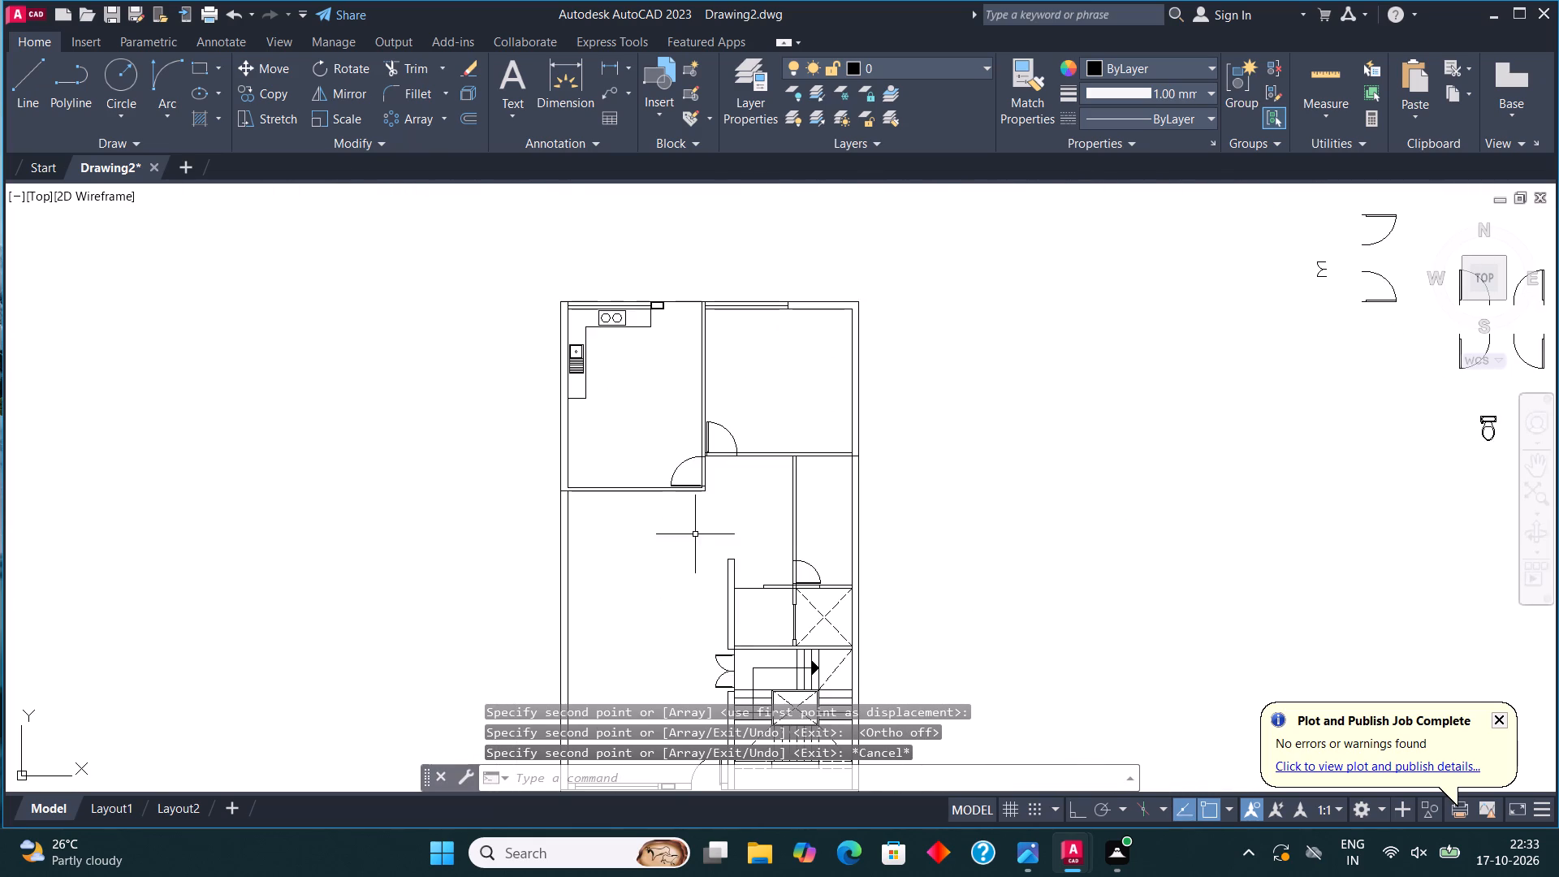
pyautogui.moveTo(698, 468); pyautogui.dragTo(568, 553, button='middle')
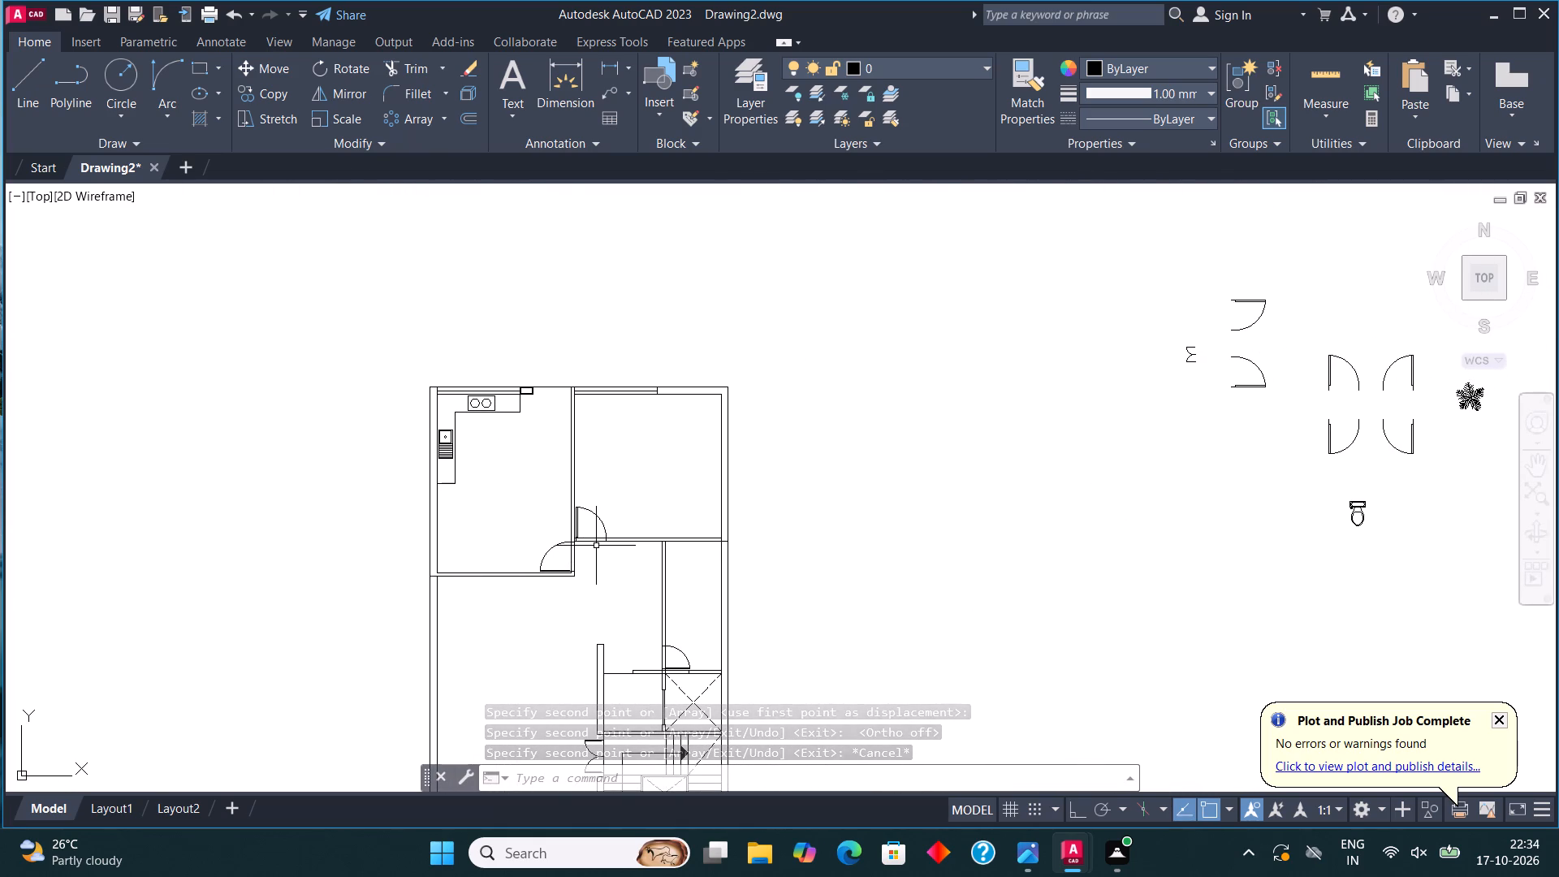
pyautogui.scroll(2, 673, 439)
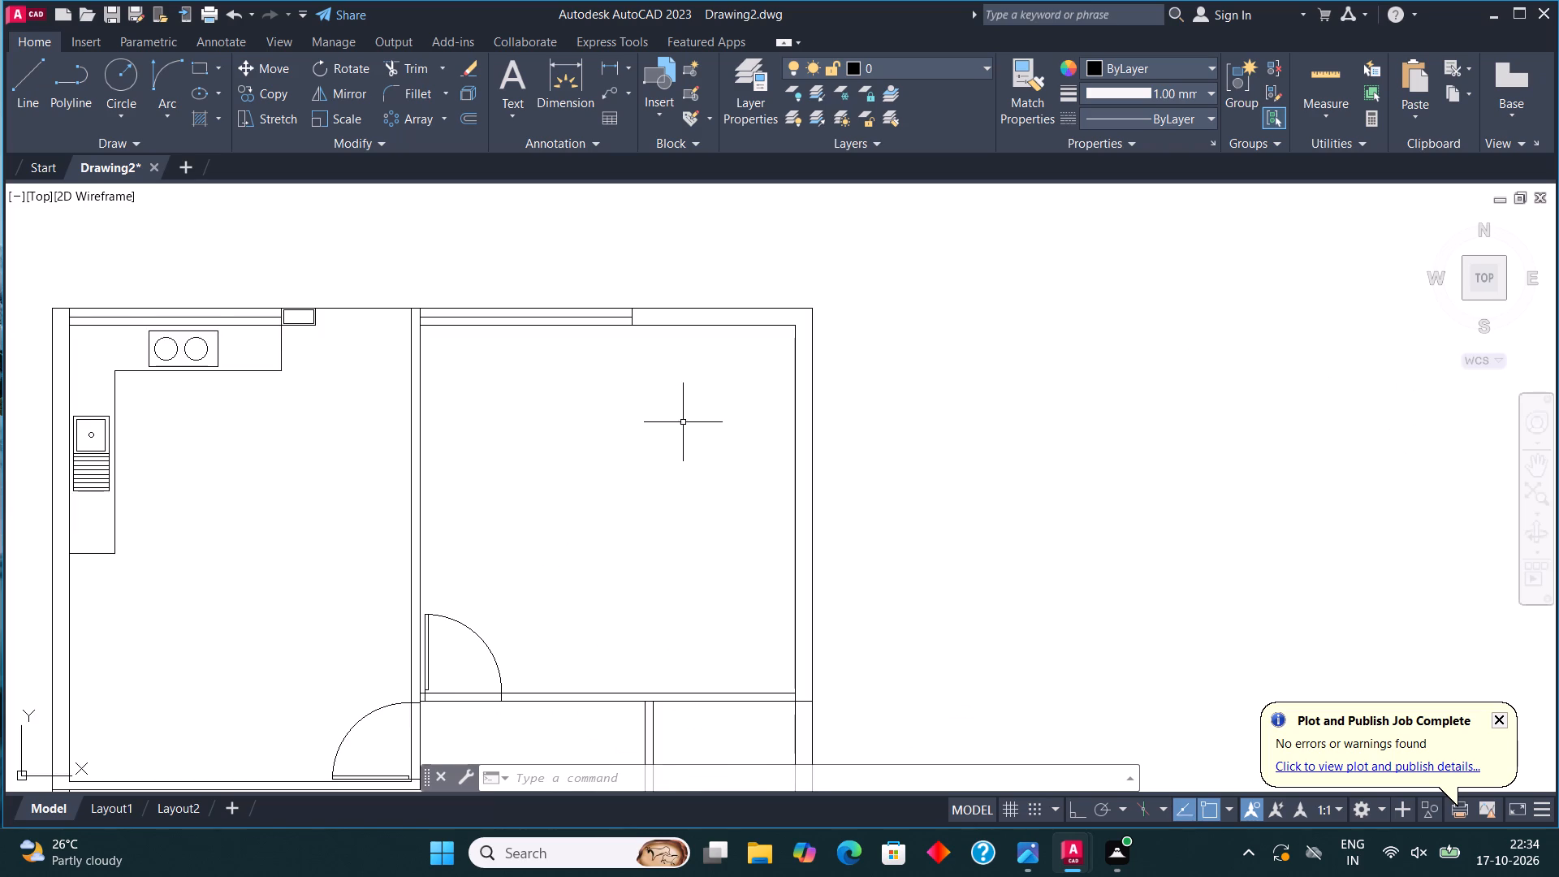
pyautogui.moveTo(714, 428); pyautogui.dragTo(736, 443, button='middle')
pyautogui.click(200, 67)
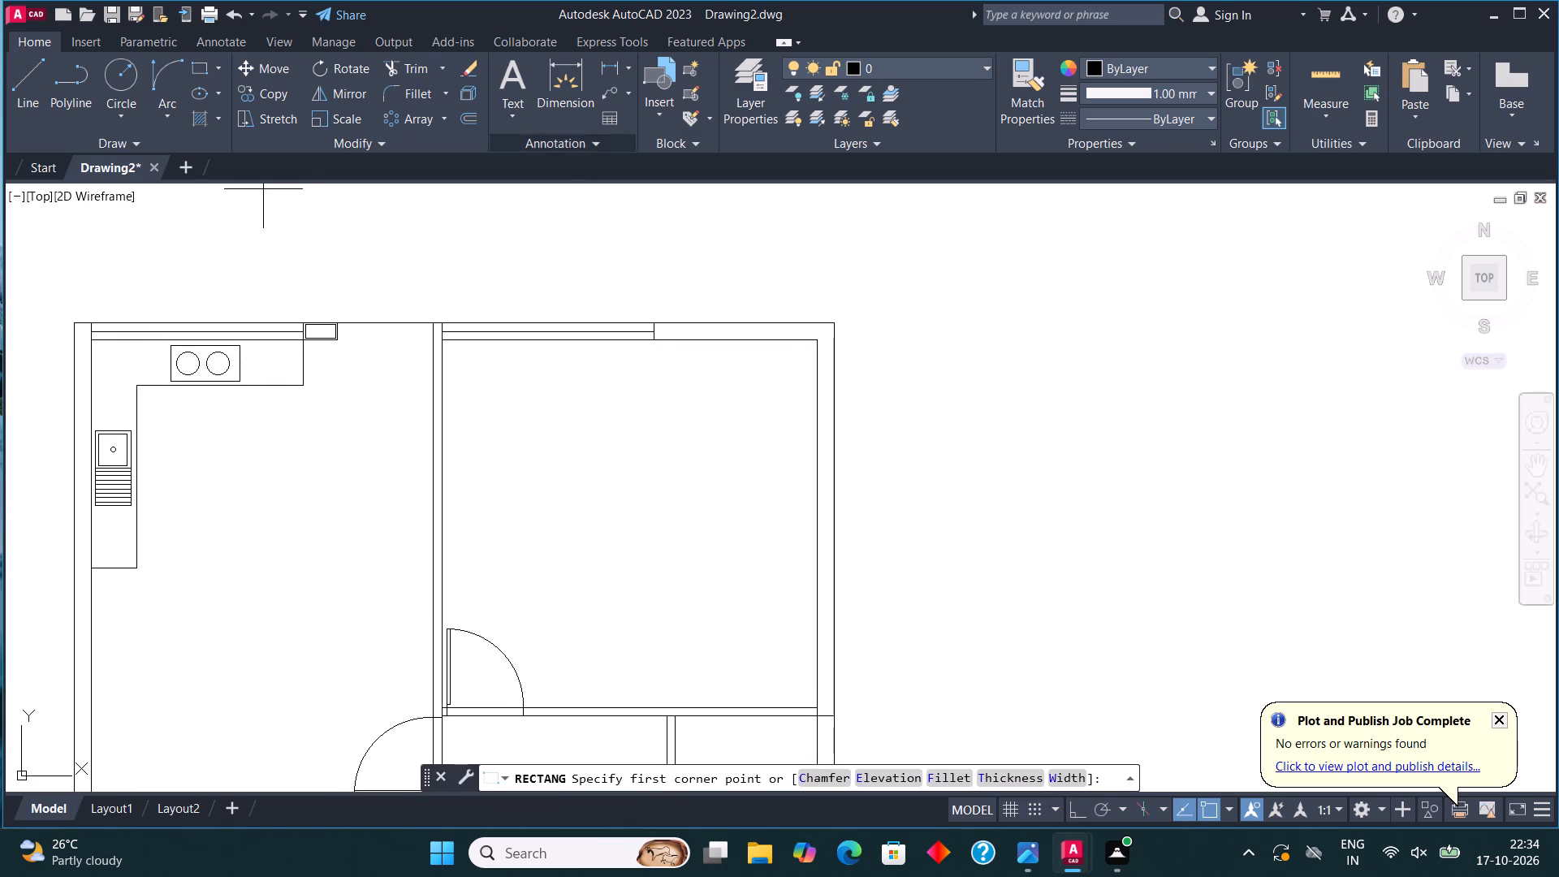
pyautogui.click(559, 348)
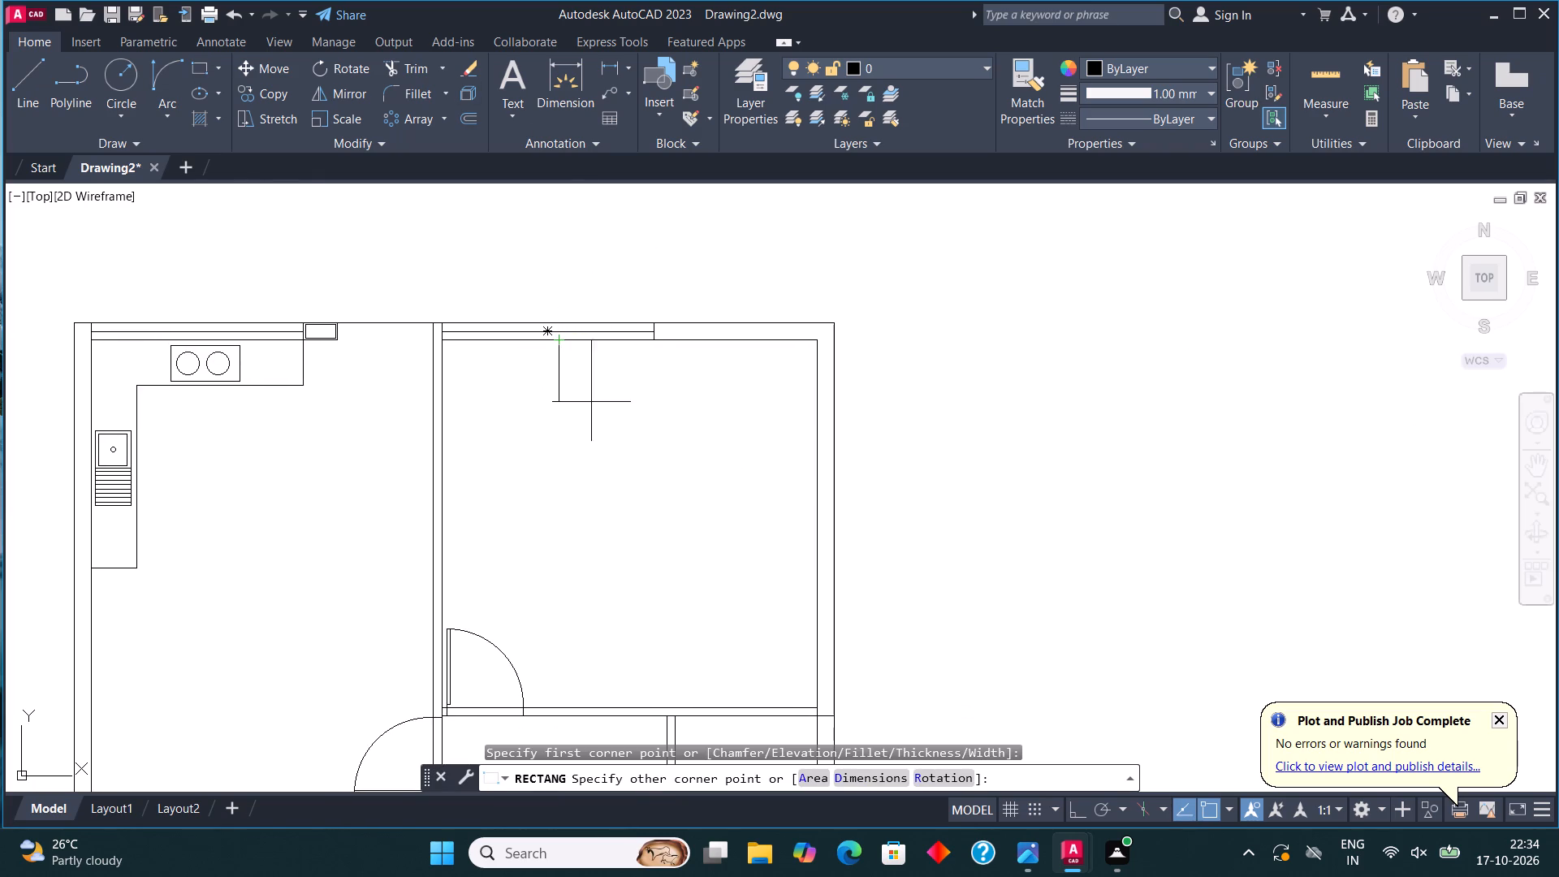
pyautogui.click(724, 537)
# Draw a bedside table rectangle against the upper wall, adjoining the left side of the bed.
pyautogui.click(196, 74)
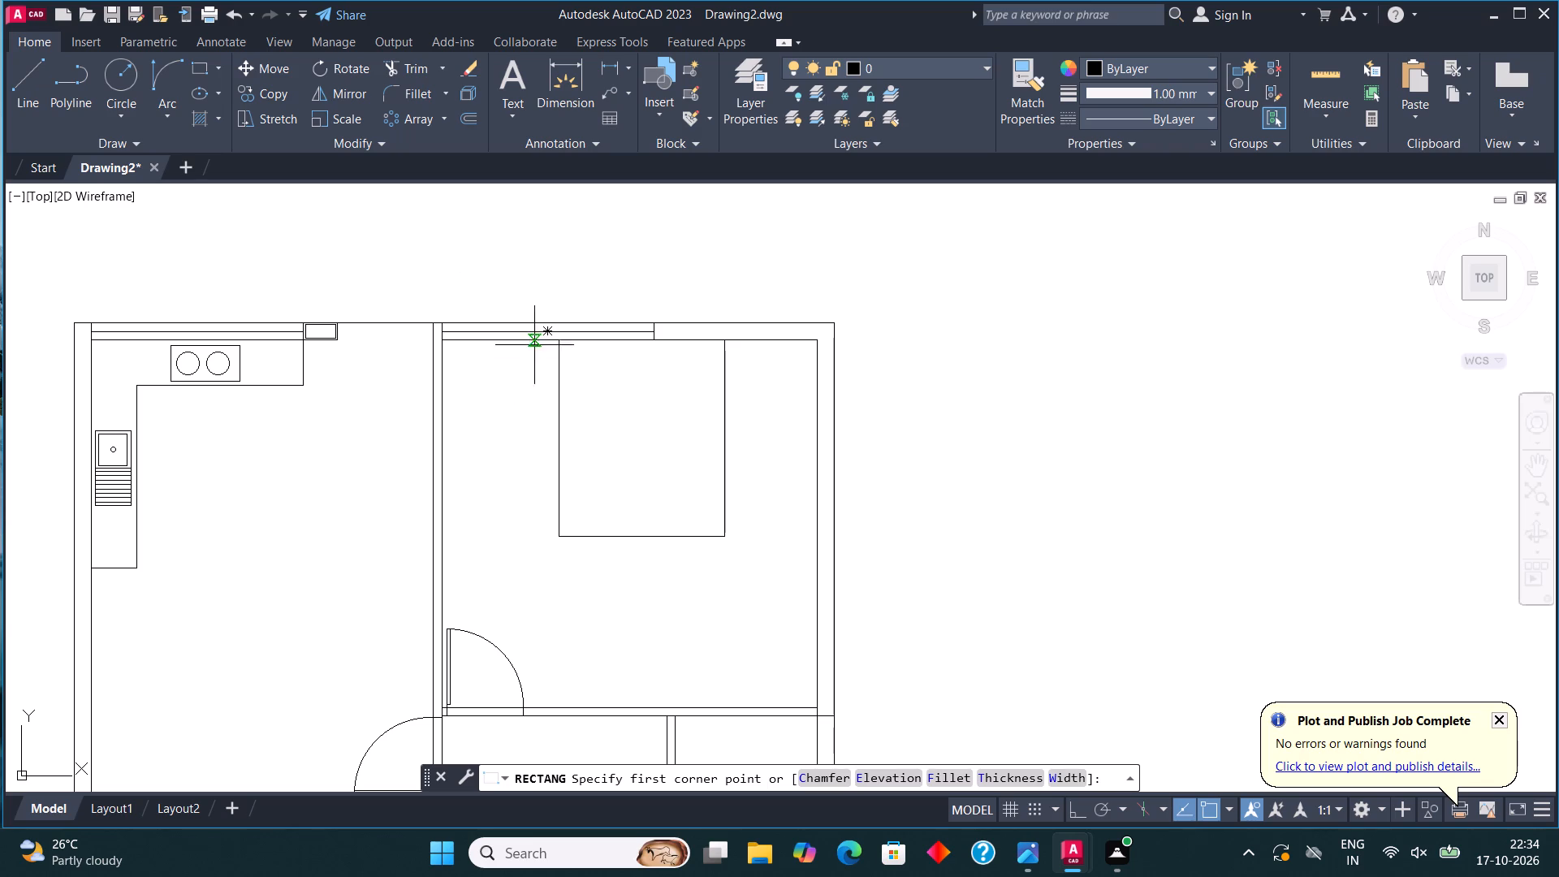
pyautogui.click(559, 350)
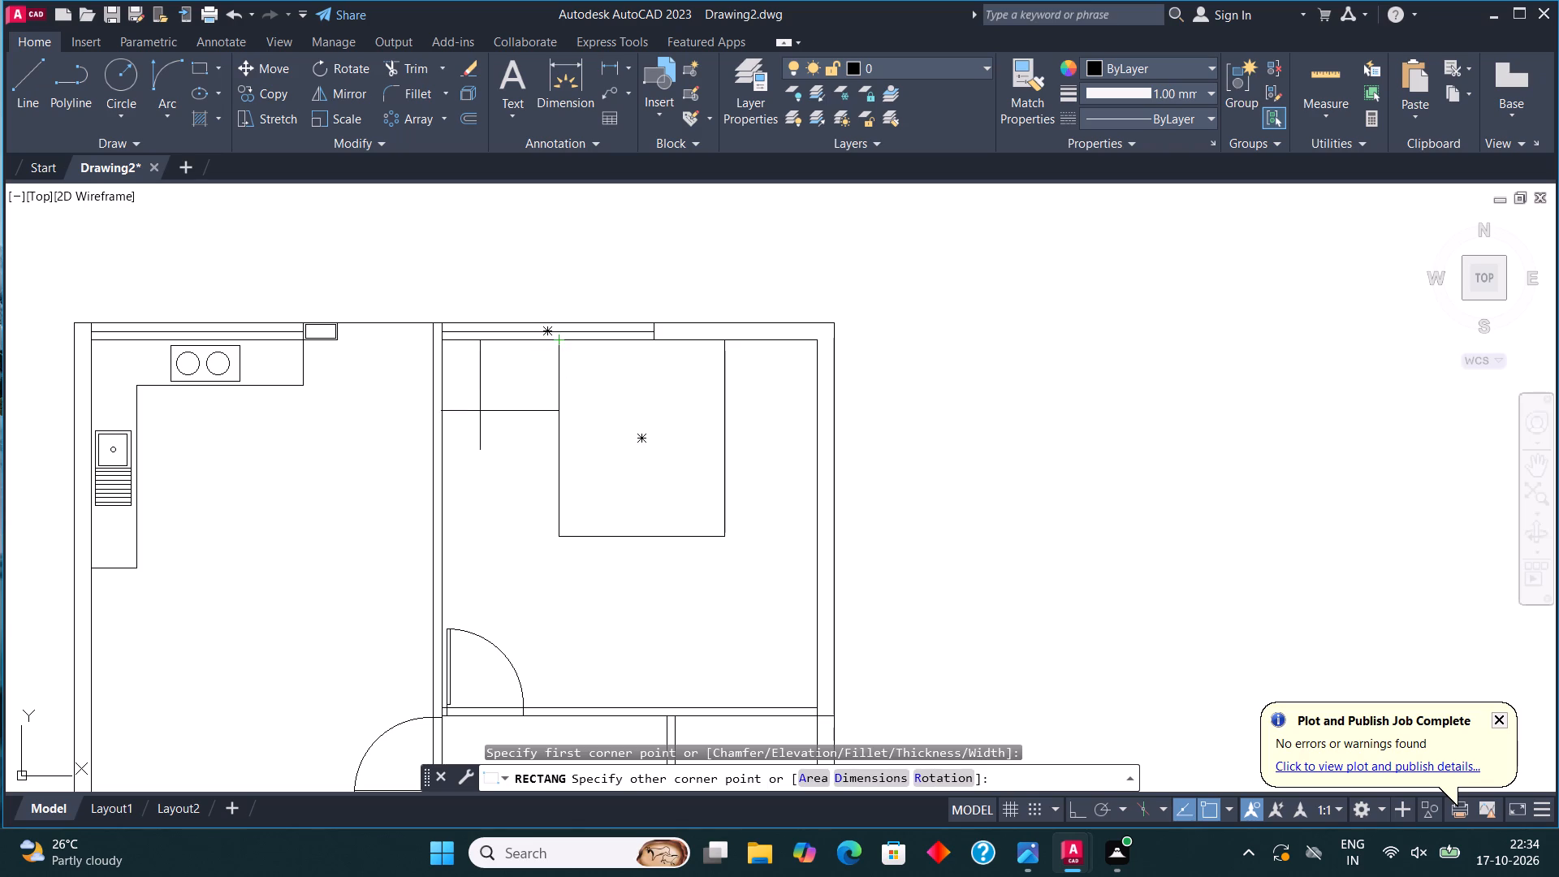
pyautogui.click(480, 411)
# Shrink the bedside table by stretching its lower edge upward and its left edge toward the bed.
pyautogui.scroll(1, 530, 375)
pyautogui.click(512, 439)
pyautogui.click(503, 421)
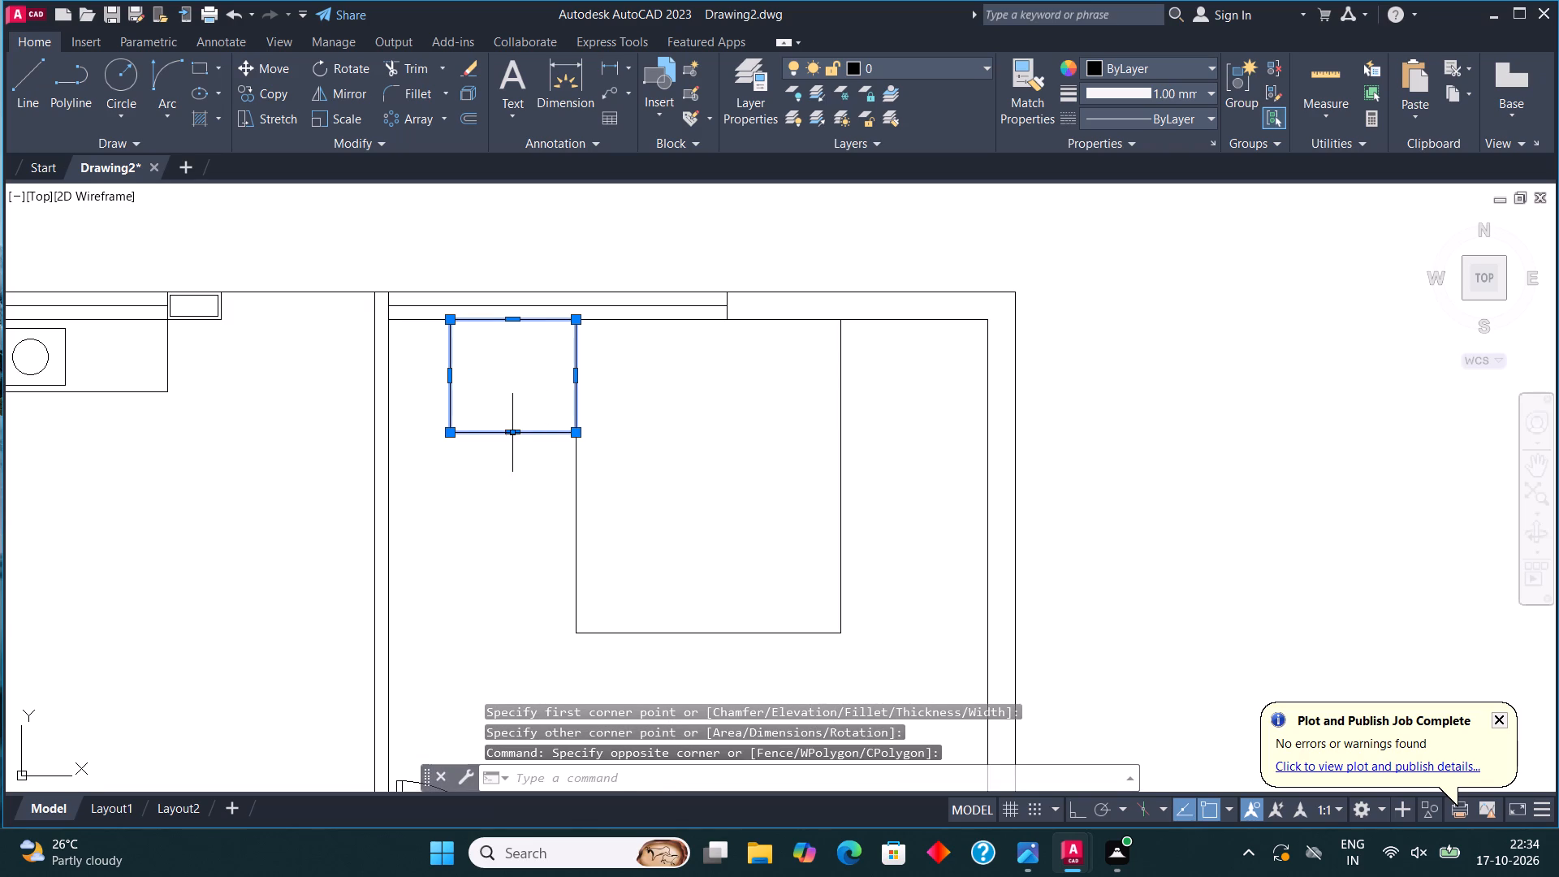
pyautogui.click(512, 436)
pyautogui.click(519, 401)
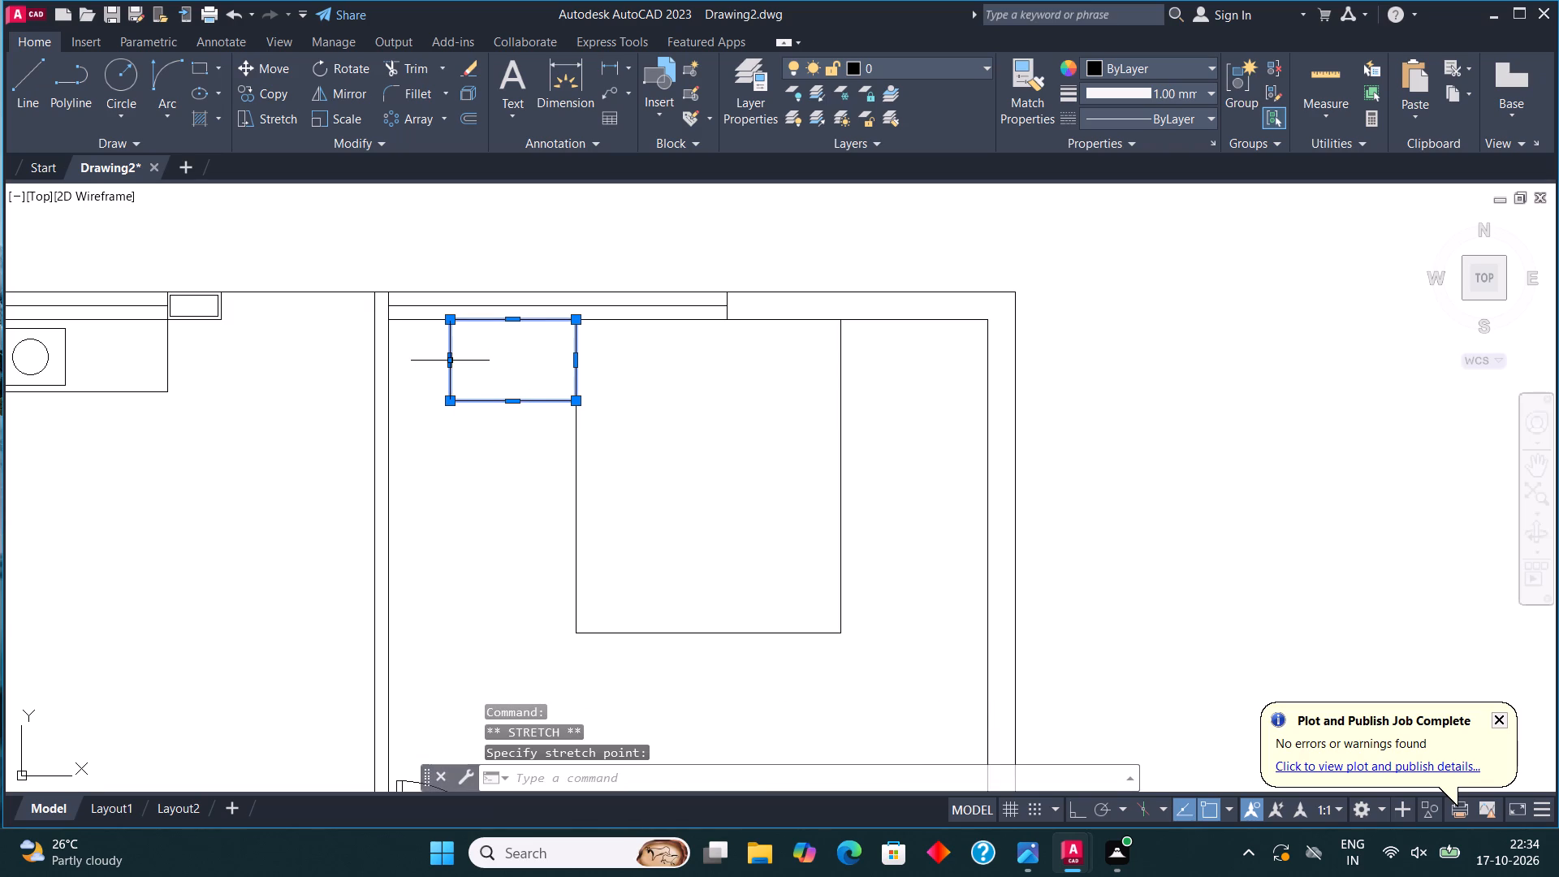
pyautogui.click(450, 364)
pyautogui.click(477, 363)
pyautogui.press('Escape')
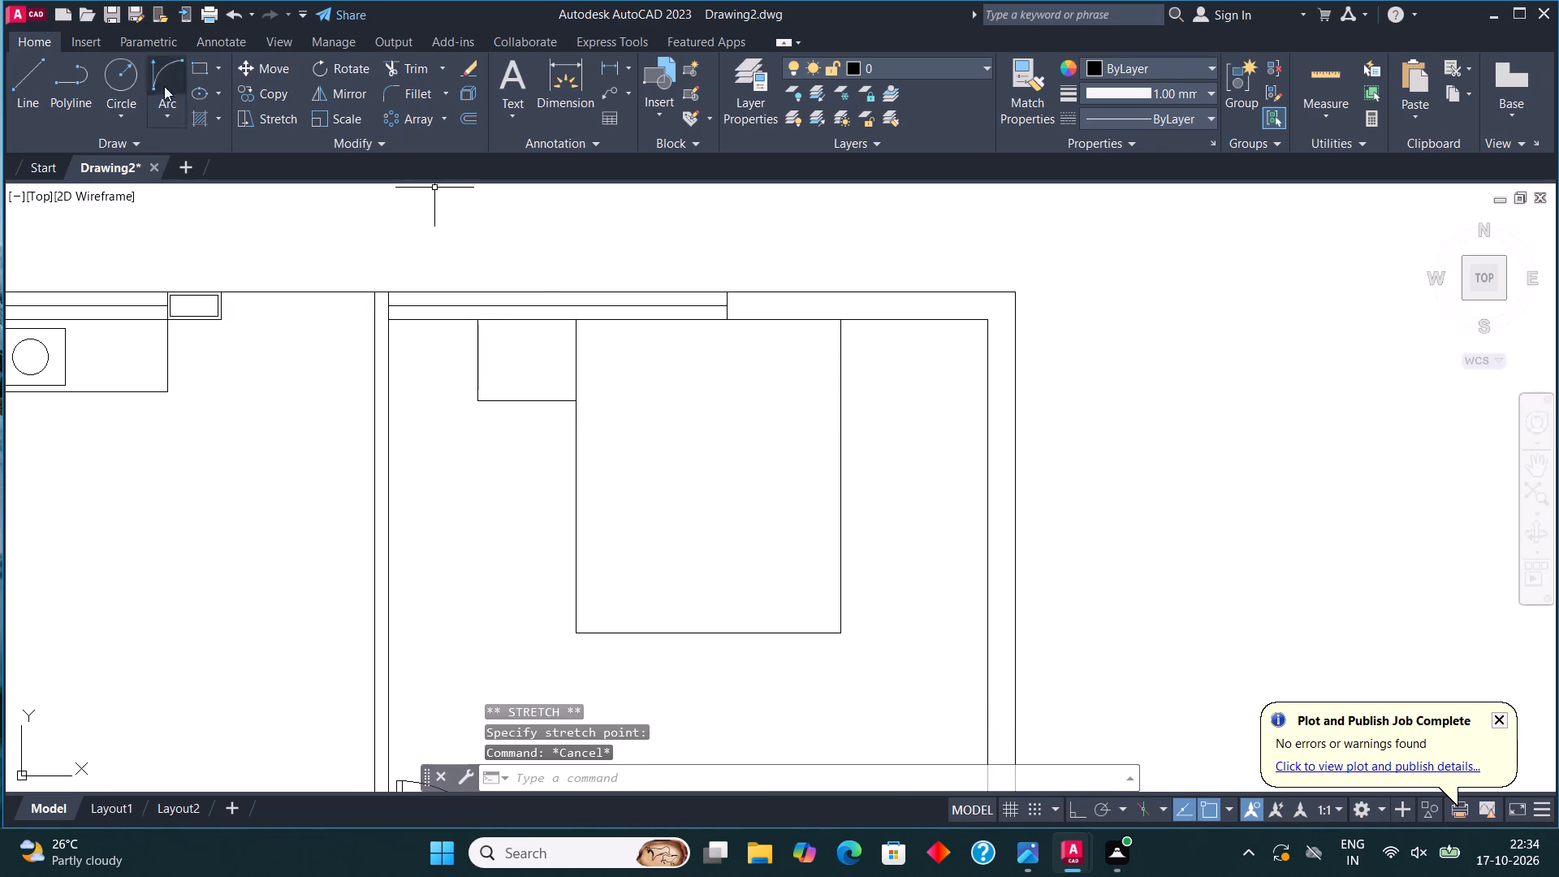
# Draw a lamp symbol centred on the bedside table, as a circle crossed by horizontal and vertical diameter lines.
pyautogui.click(120, 70)
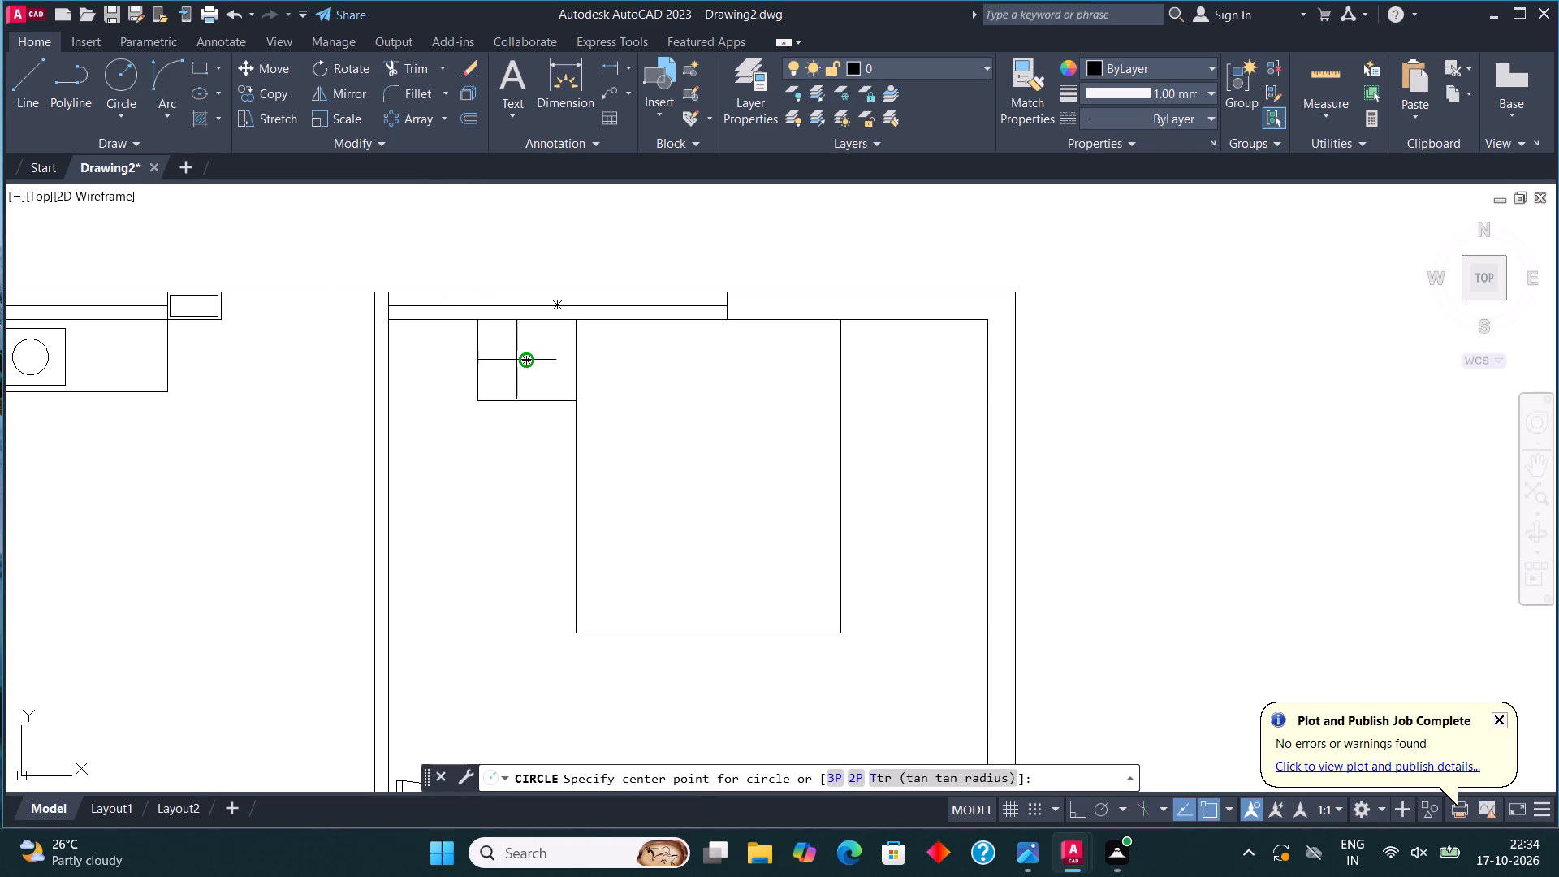
pyautogui.click(524, 364)
pyautogui.click(546, 382)
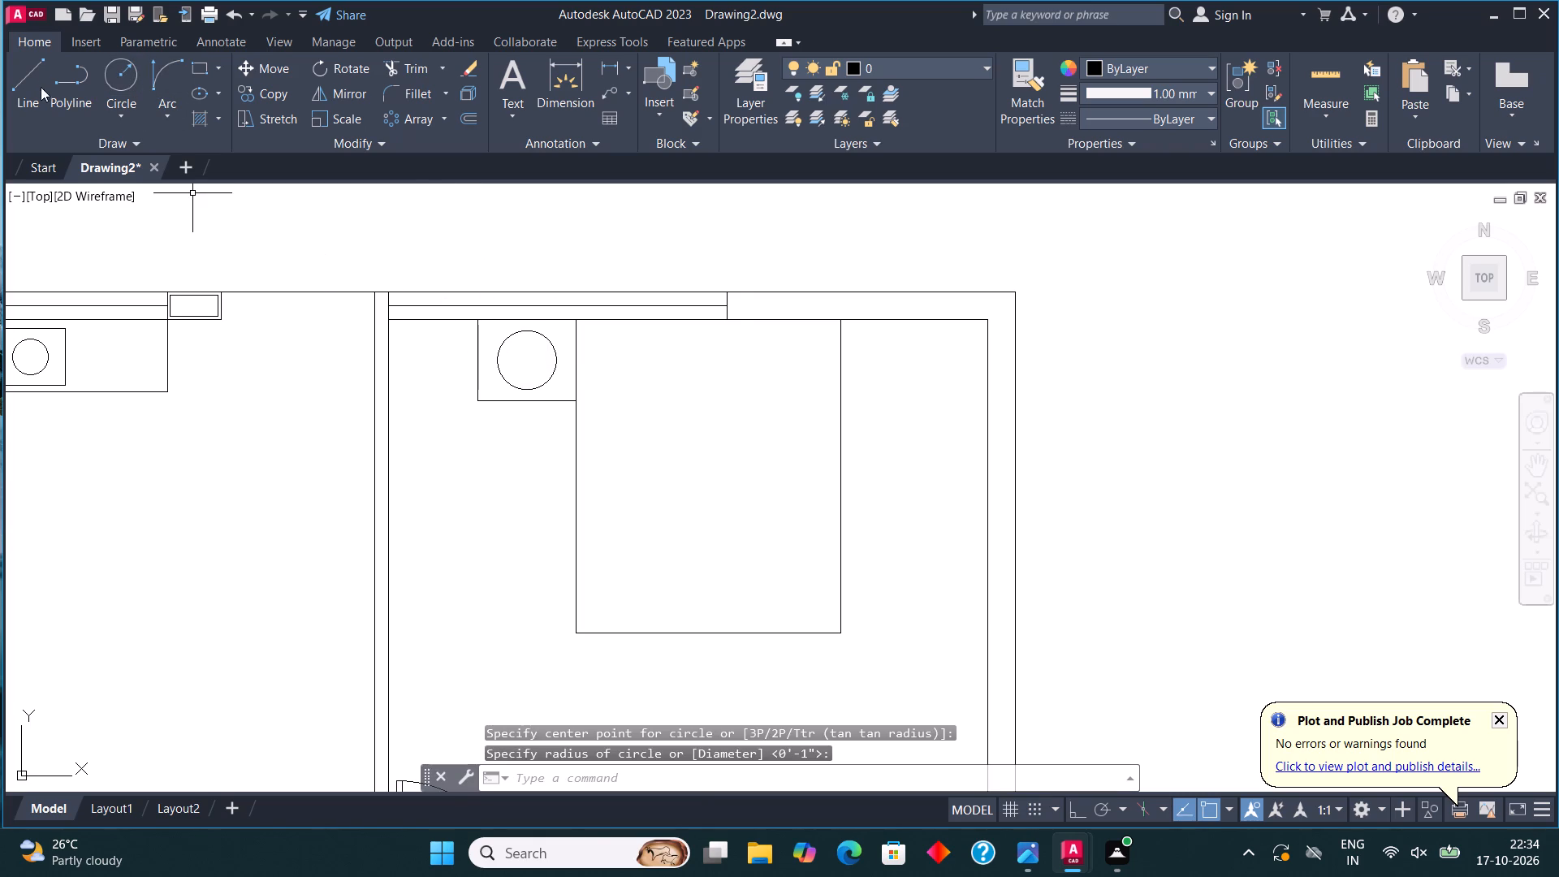
pyautogui.click(27, 63)
pyautogui.click(499, 361)
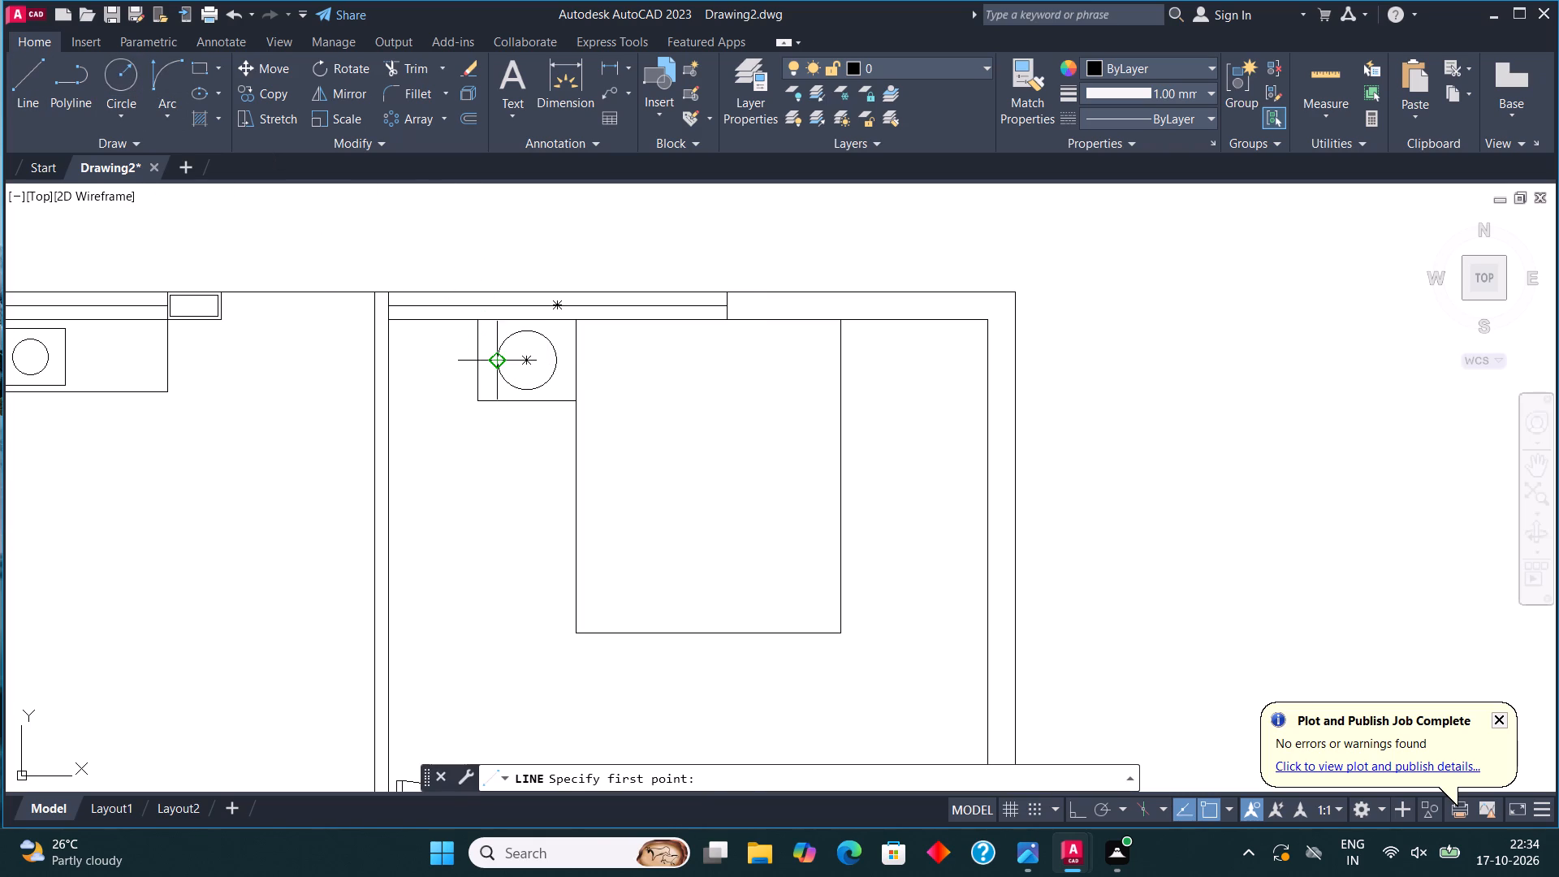
pyautogui.click(553, 361)
pyautogui.click(24, 74)
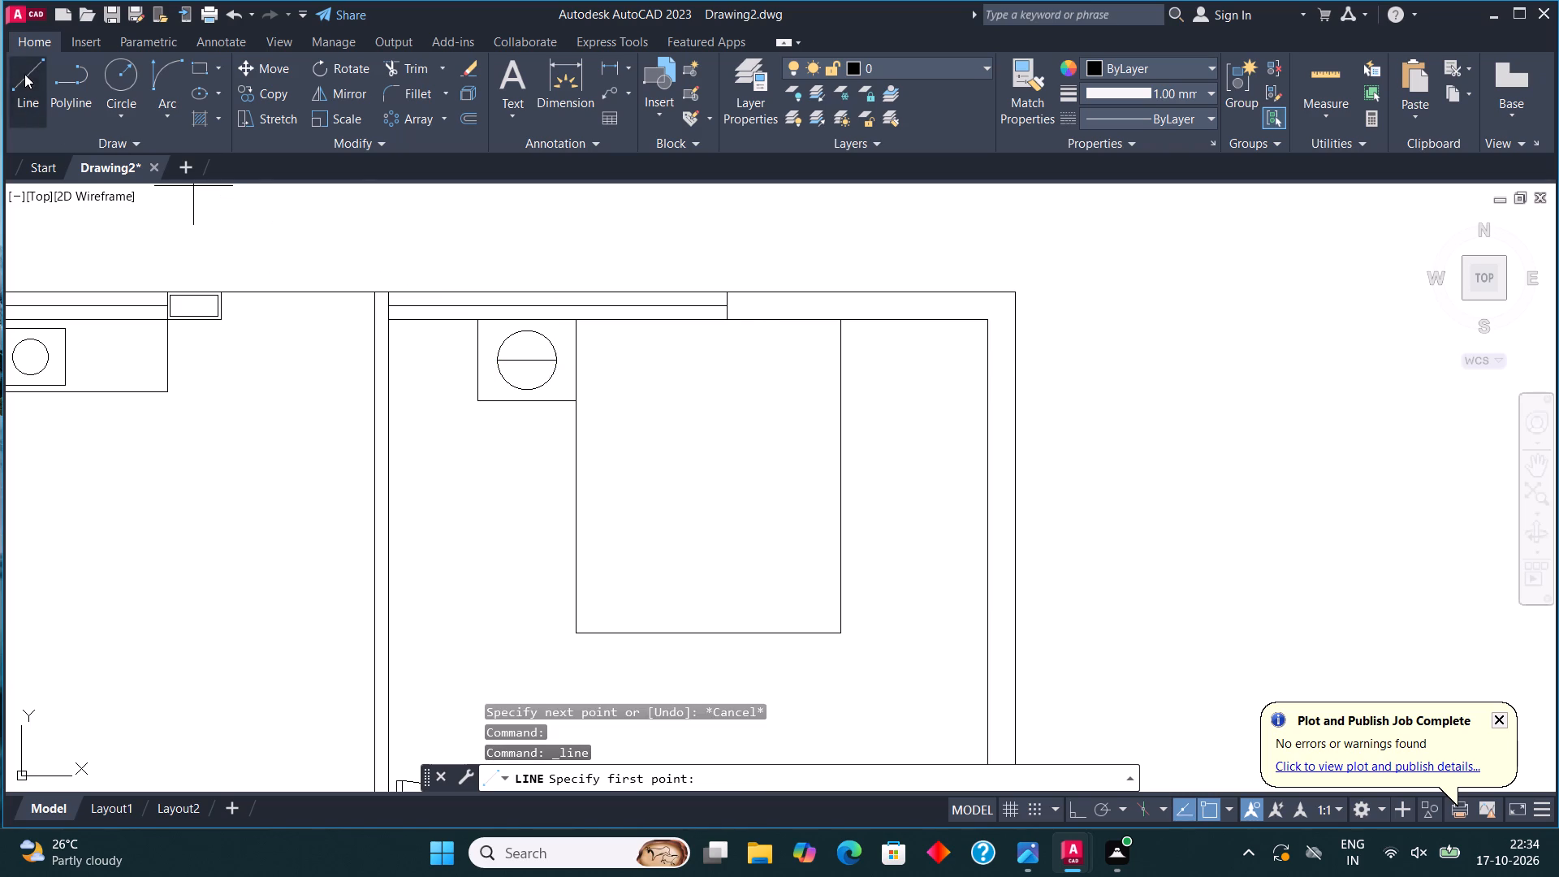
pyautogui.click(525, 391)
pyautogui.click(524, 336)
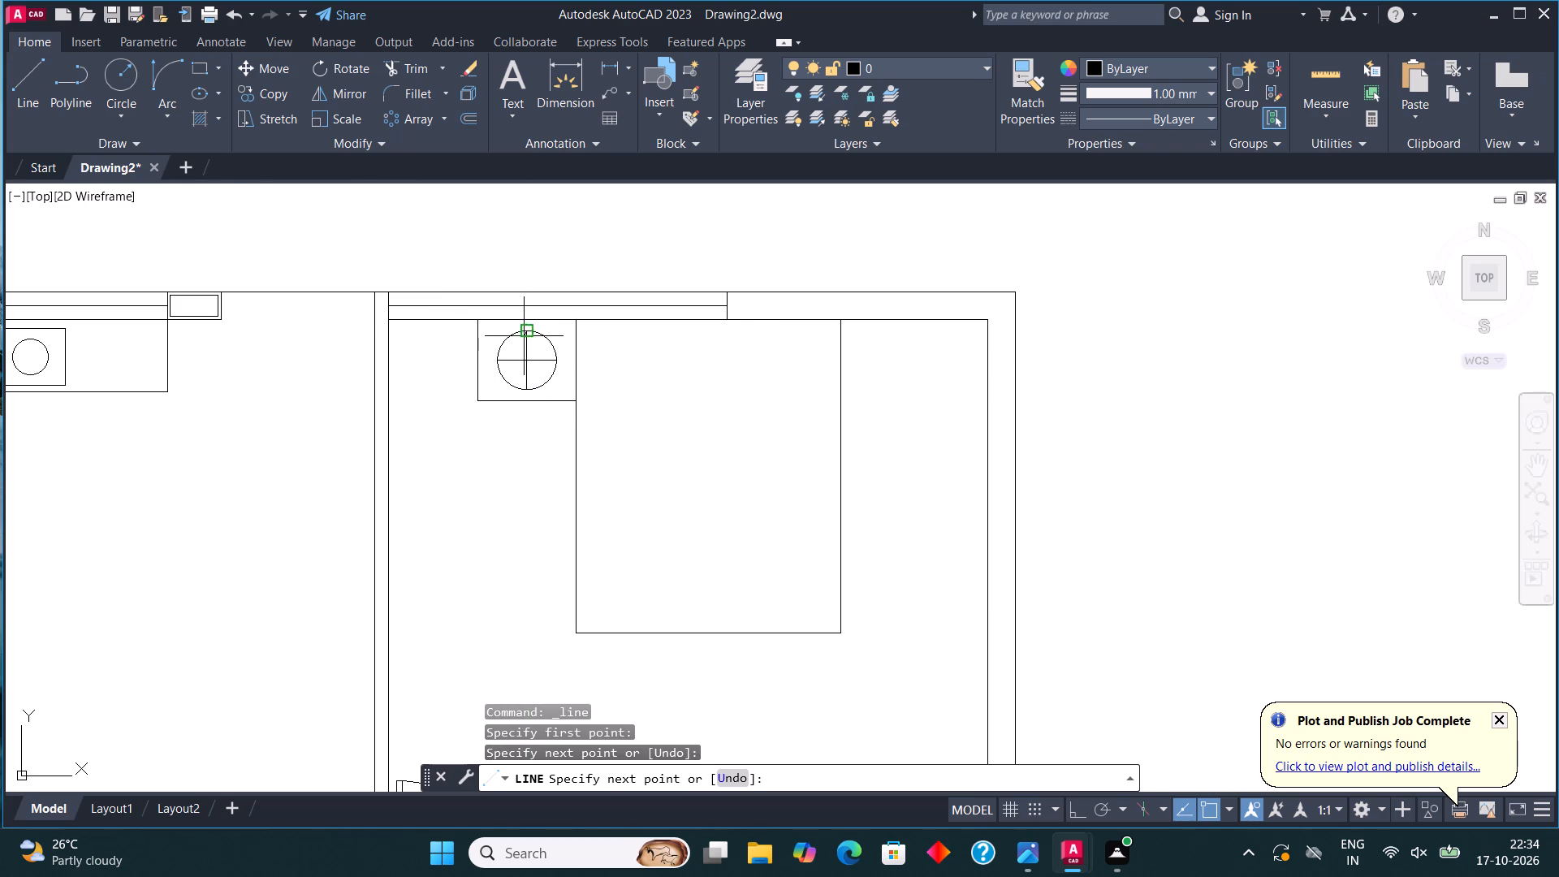
pyautogui.press('Escape')
# Copy the bedside table with its lamp symbol to the right side of the bed, flush with the upper wall.
pyautogui.click(551, 428)
pyautogui.click(511, 334)
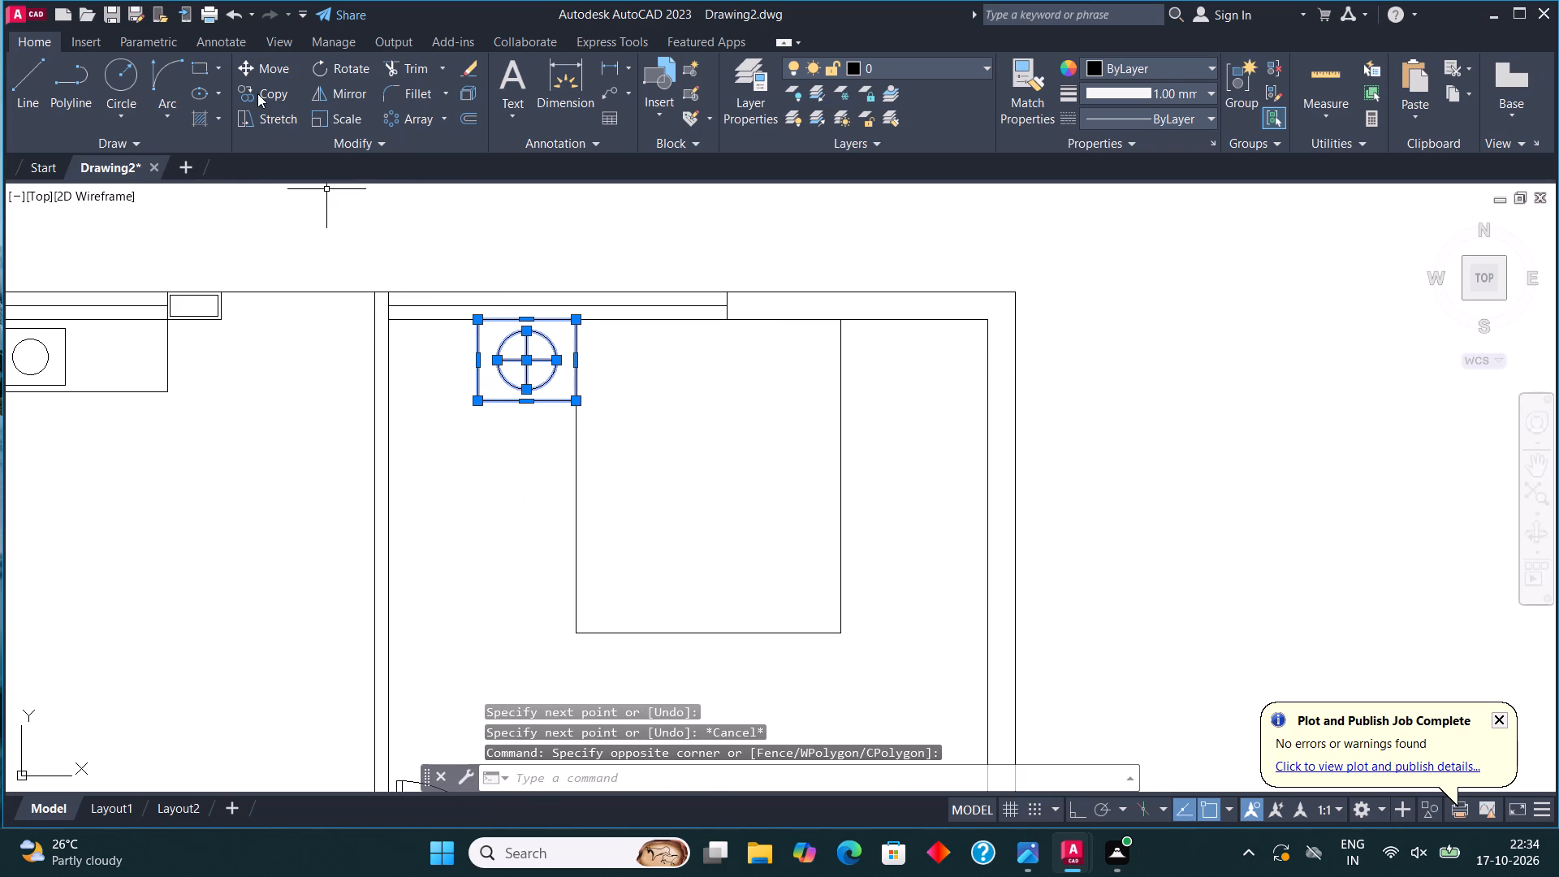
pyautogui.click(257, 93)
pyautogui.click(477, 314)
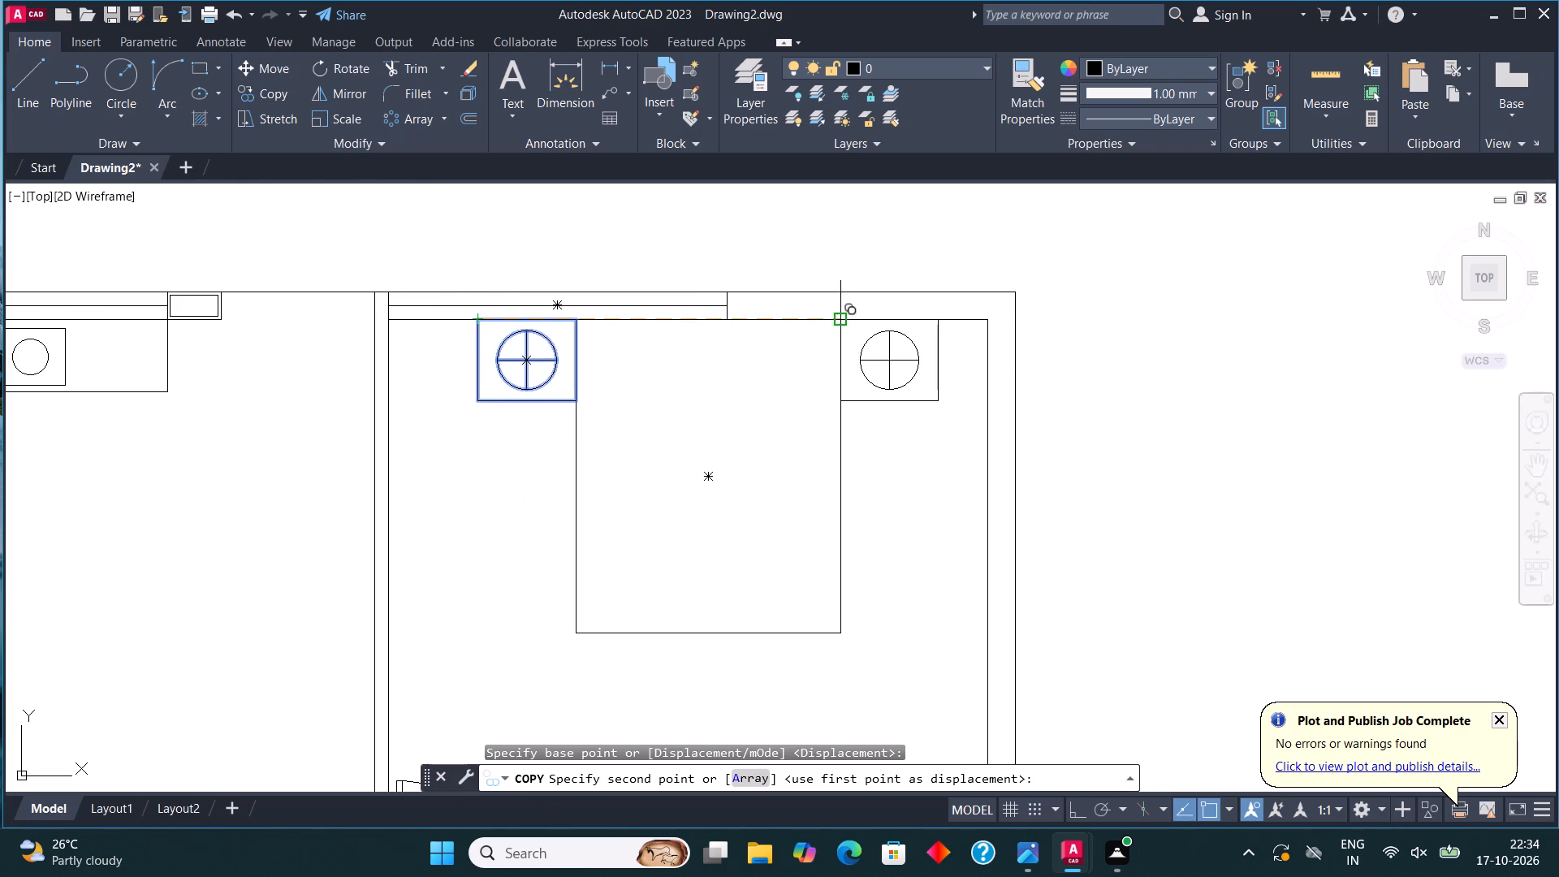
pyautogui.click(836, 316)
pyautogui.press('Escape')
# Draw a pillow rectangle inside the bed's upper left part, slightly below the head end.
pyautogui.click(206, 71)
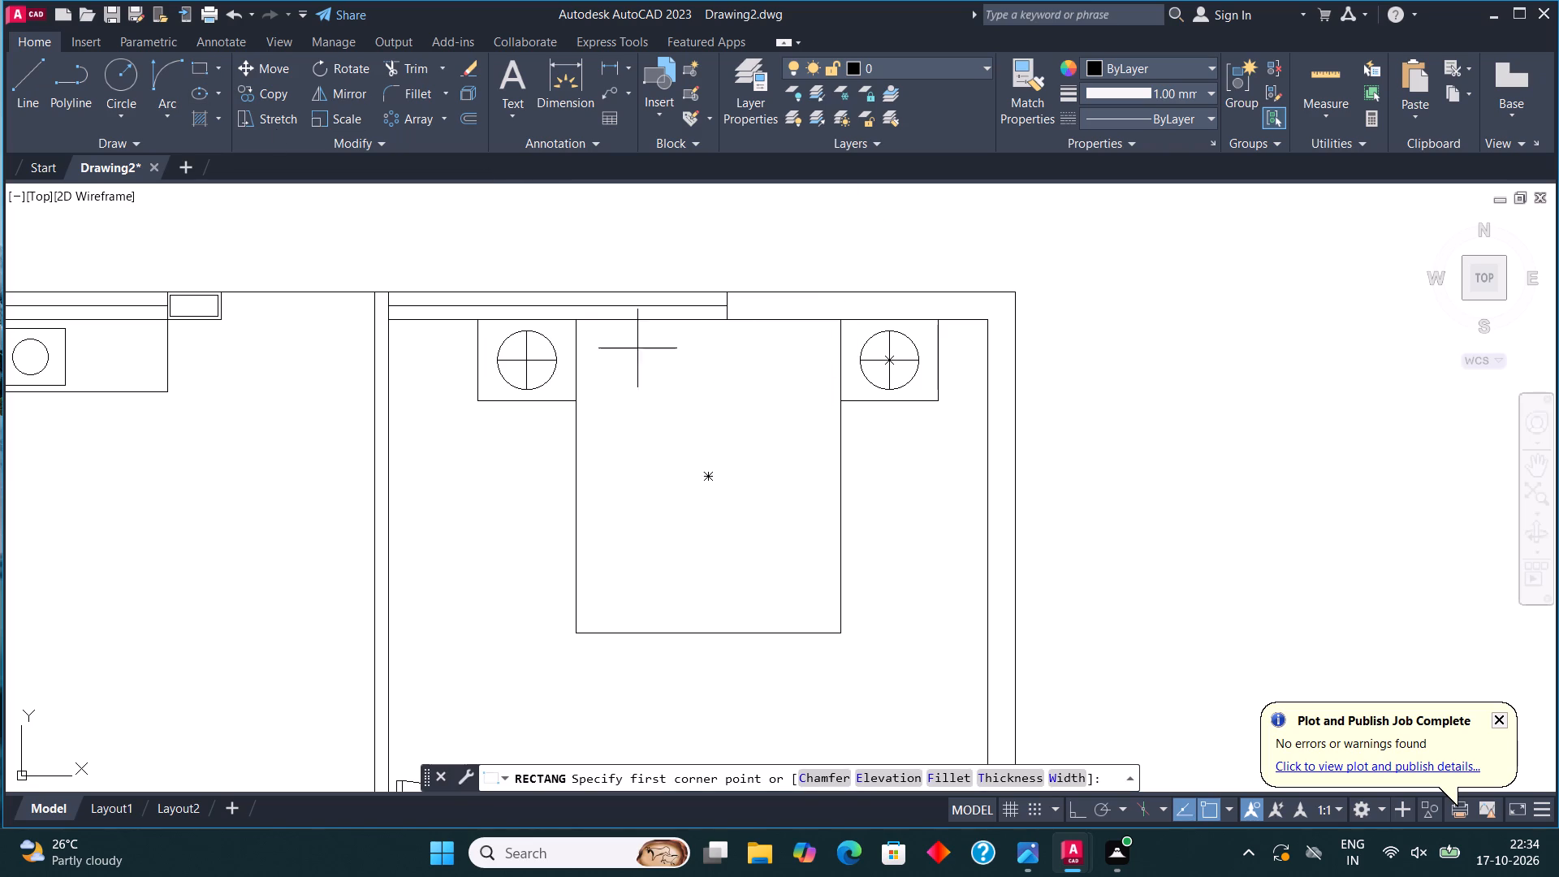
pyautogui.scroll(2, 615, 352)
pyautogui.click(573, 356)
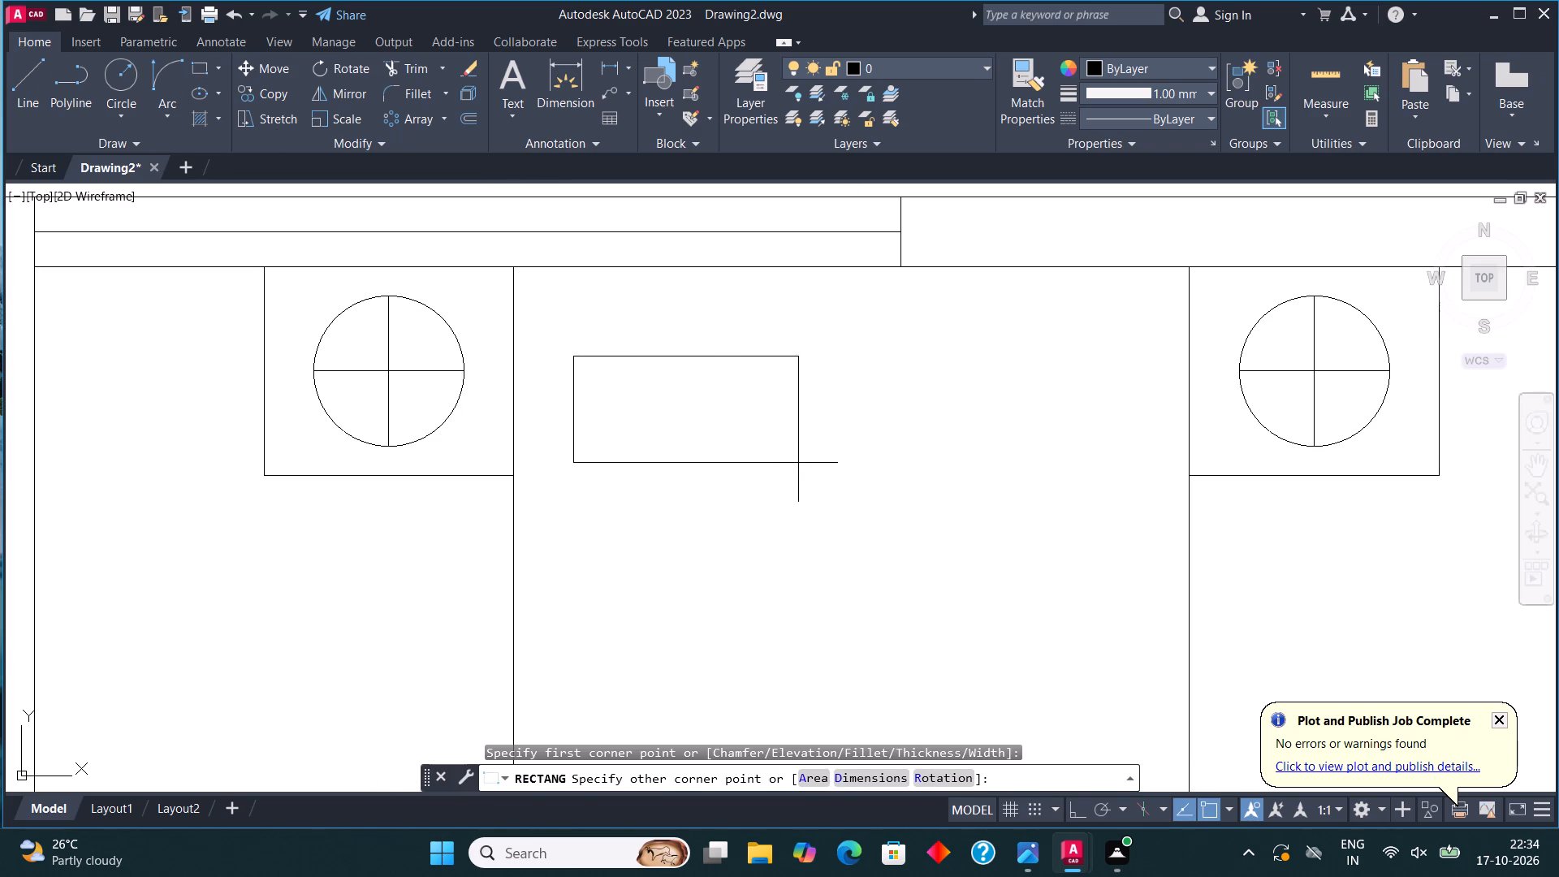
pyautogui.click(835, 469)
# Copy the pillow horizontally about 3'-0" to the right with Ortho on, forming a pair of pillows.
pyautogui.moveTo(789, 424); pyautogui.dragTo(771, 386)
pyautogui.click(728, 322)
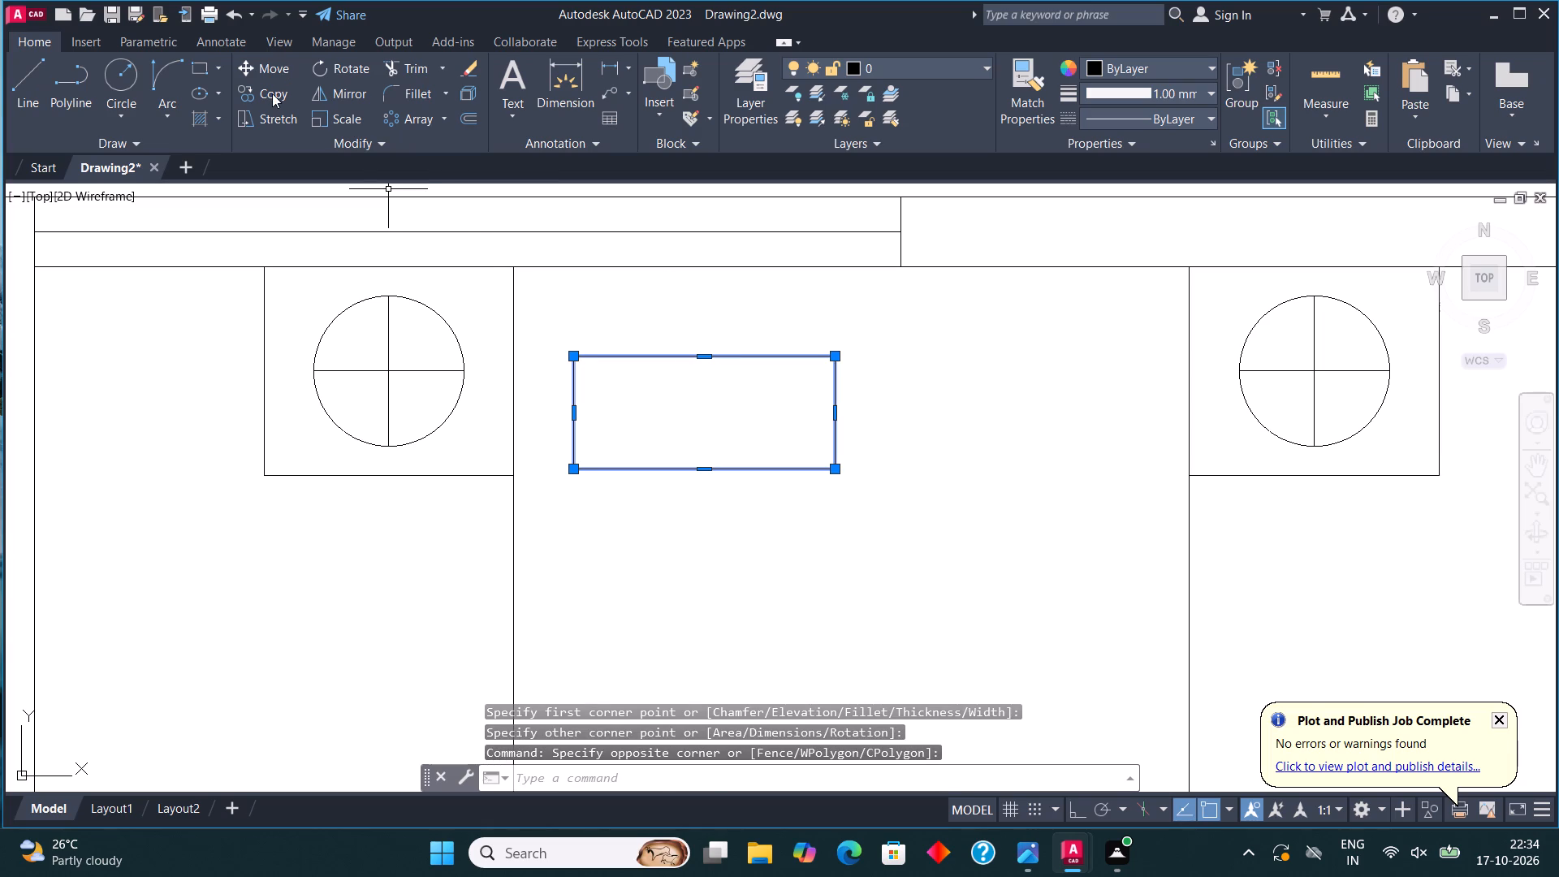
pyautogui.click(272, 93)
pyautogui.click(707, 417)
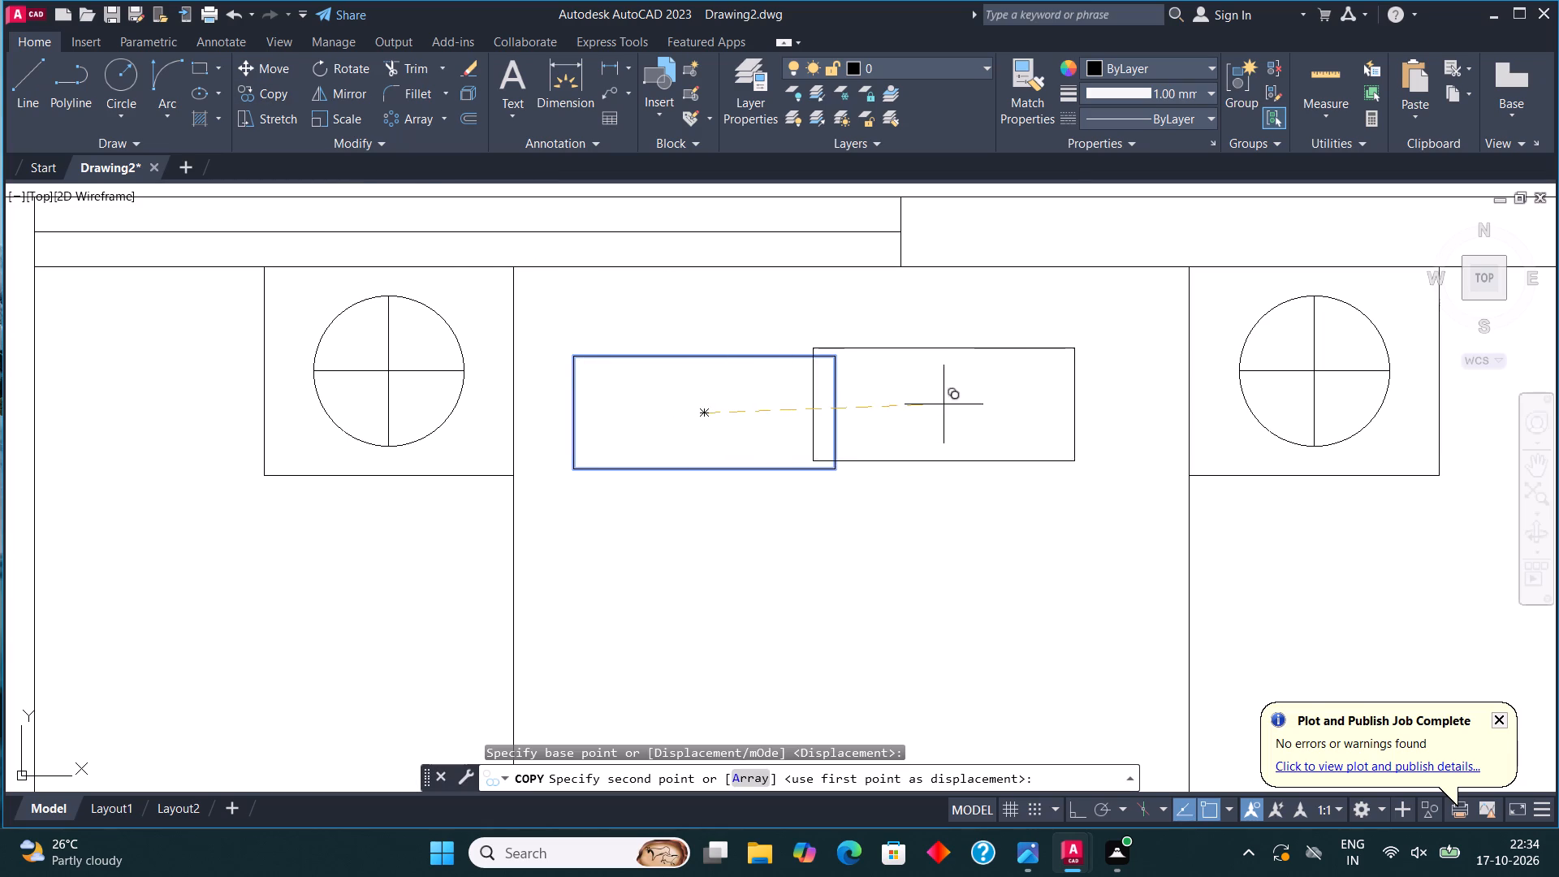
pyautogui.press('F8')
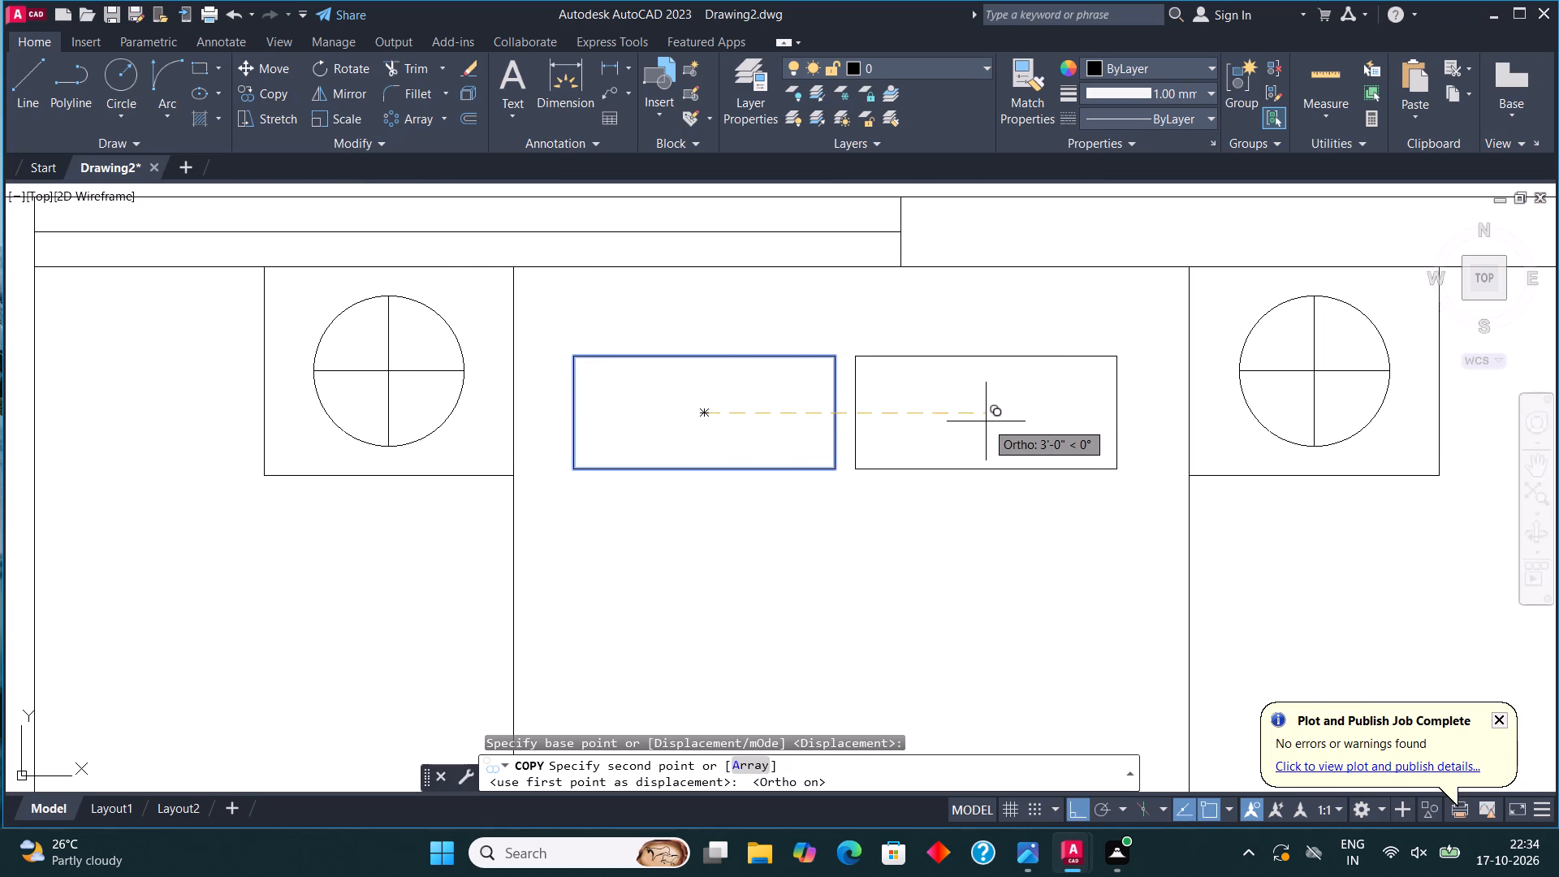
pyautogui.click(978, 420)
pyautogui.scroll(-4, 805, 372)
pyautogui.press('Escape')
# Draw the blanket edge below the pillows, about 5'-11" across from the bed's left edge, with a folded triangular corner at the right edge.
pyautogui.scroll(2, 823, 395)
pyautogui.moveTo(818, 395); pyautogui.dragTo(561, 462, button='middle')
pyautogui.click(28, 86)
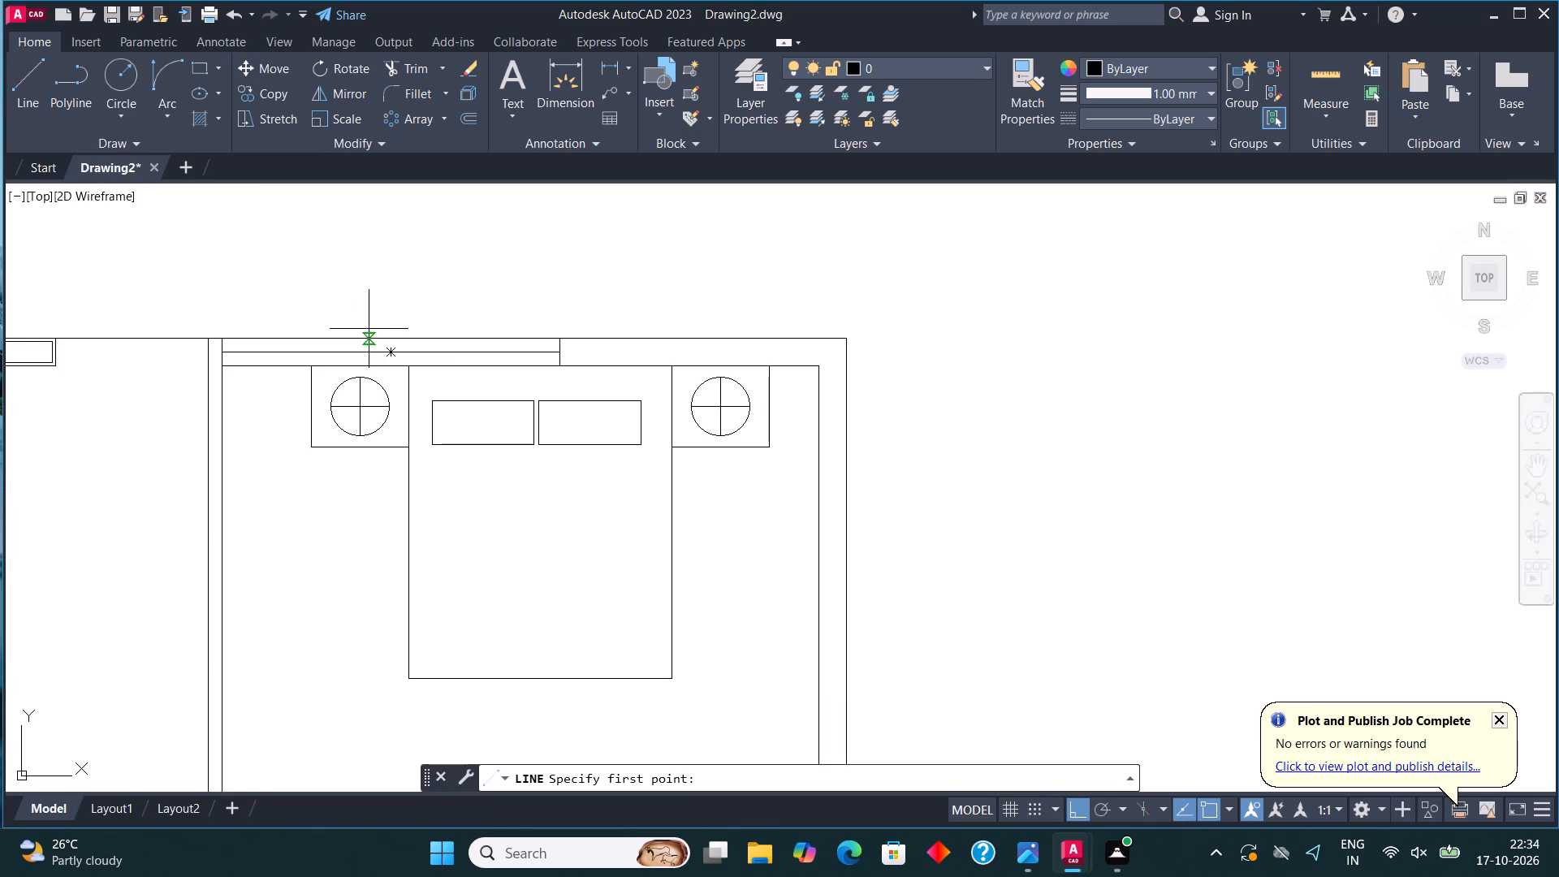
pyautogui.moveTo(443, 305); pyautogui.dragTo(651, 252, button='middle')
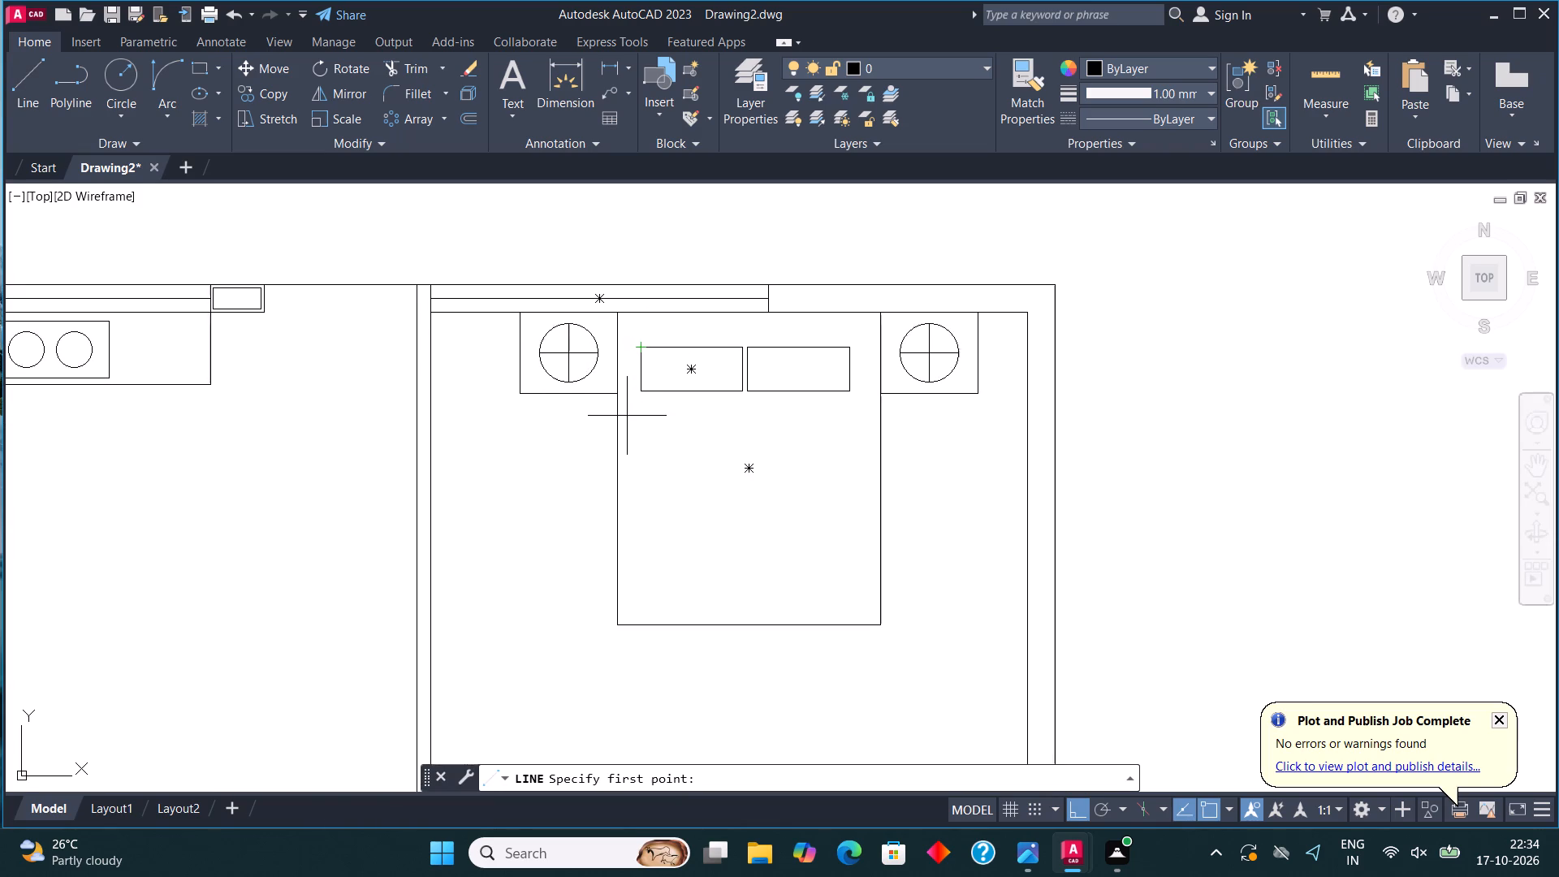
pyautogui.click(615, 433)
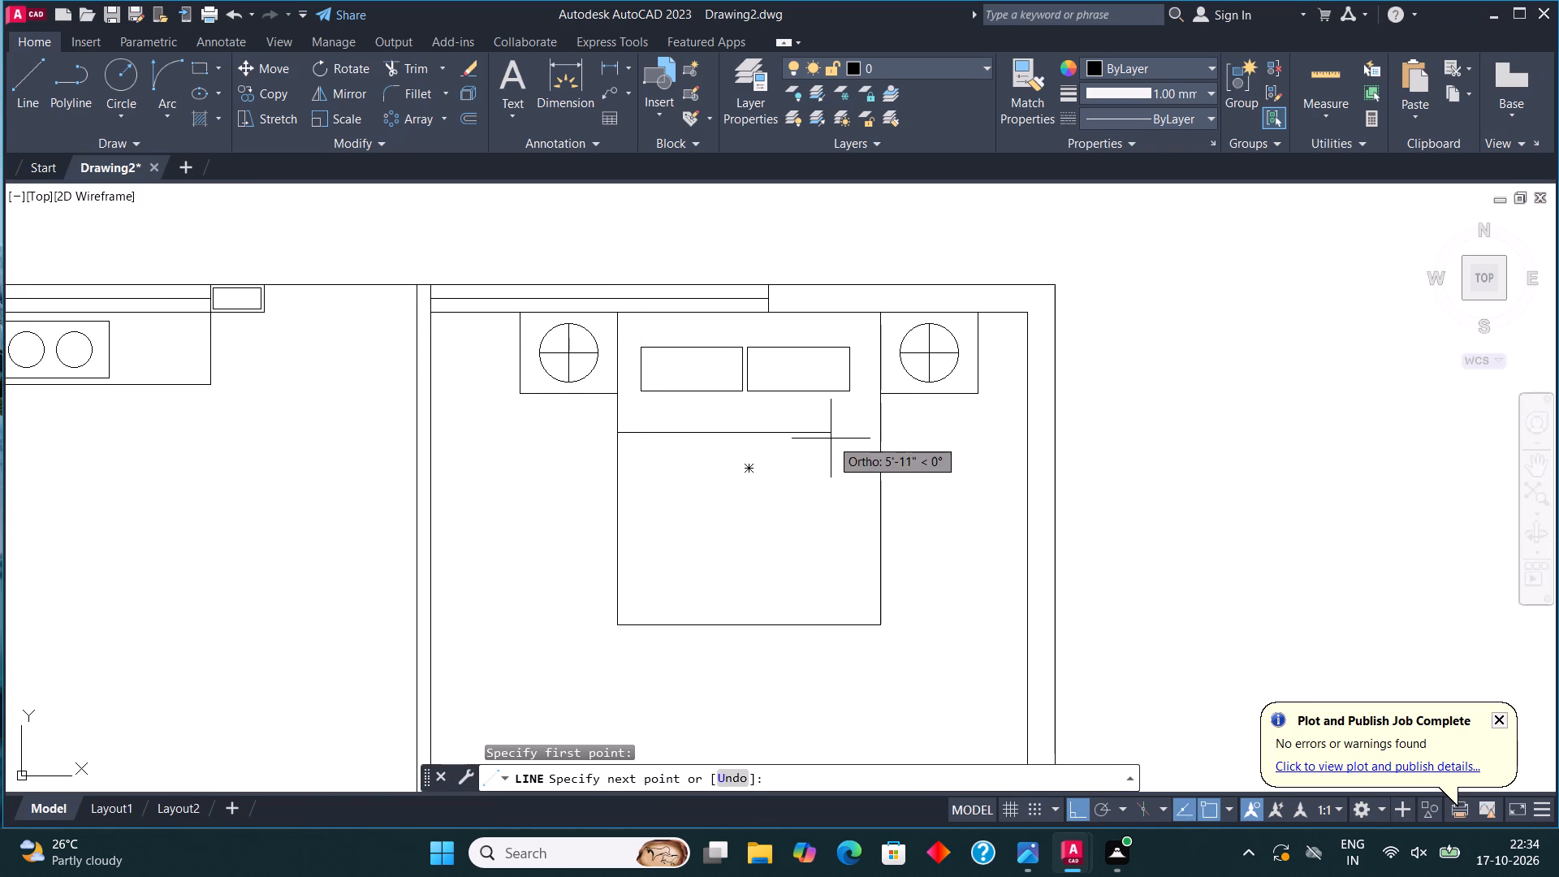
pyautogui.click(831, 438)
pyautogui.click(831, 477)
pyautogui.click(879, 476)
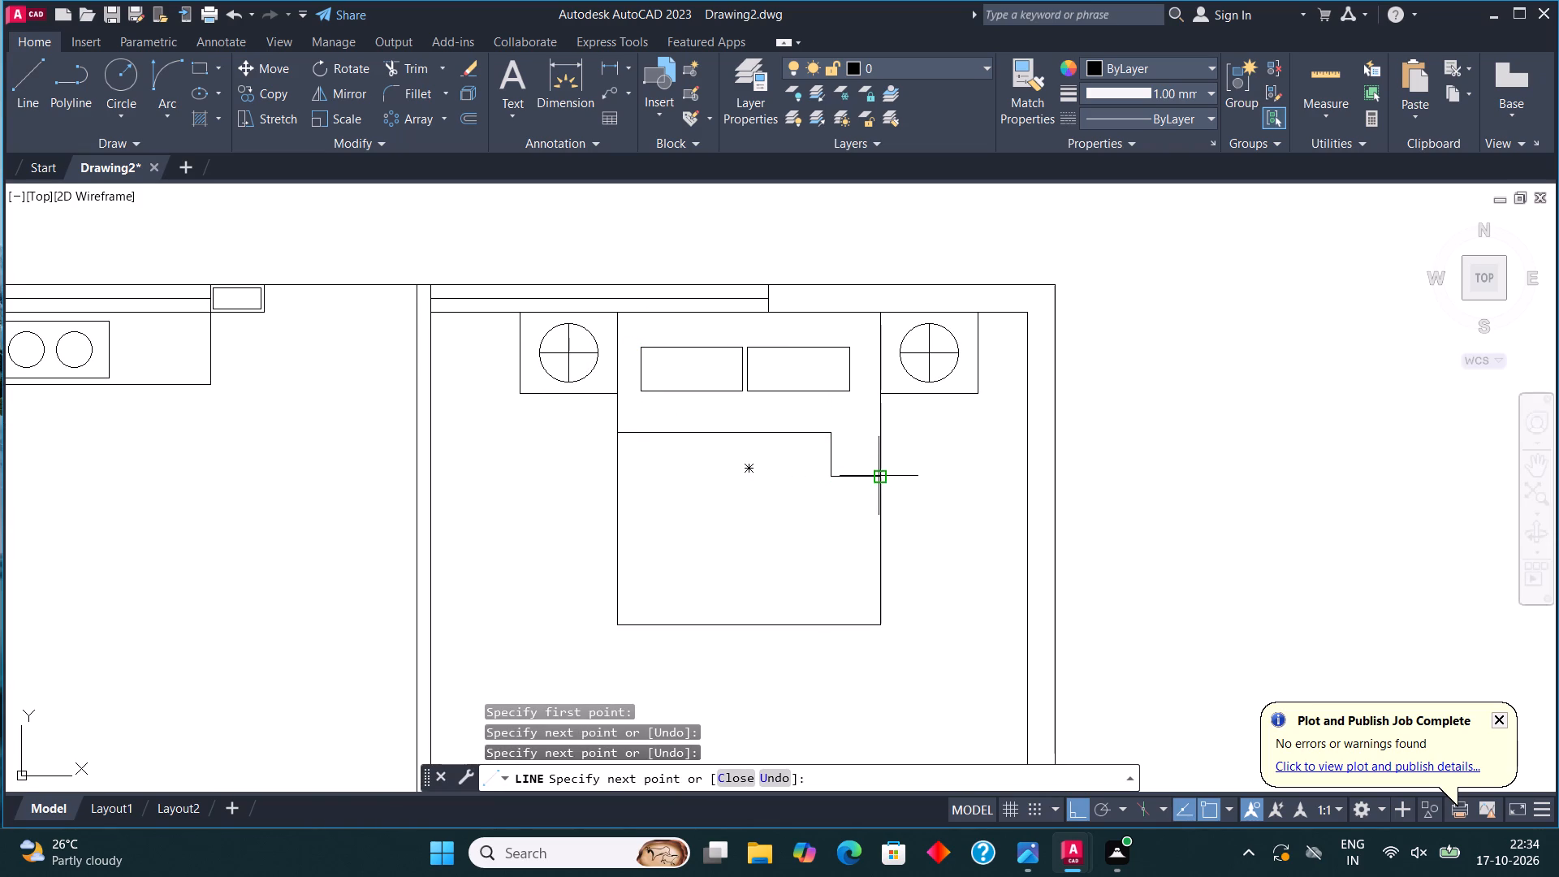
pyautogui.click(833, 426)
pyautogui.press('Escape')
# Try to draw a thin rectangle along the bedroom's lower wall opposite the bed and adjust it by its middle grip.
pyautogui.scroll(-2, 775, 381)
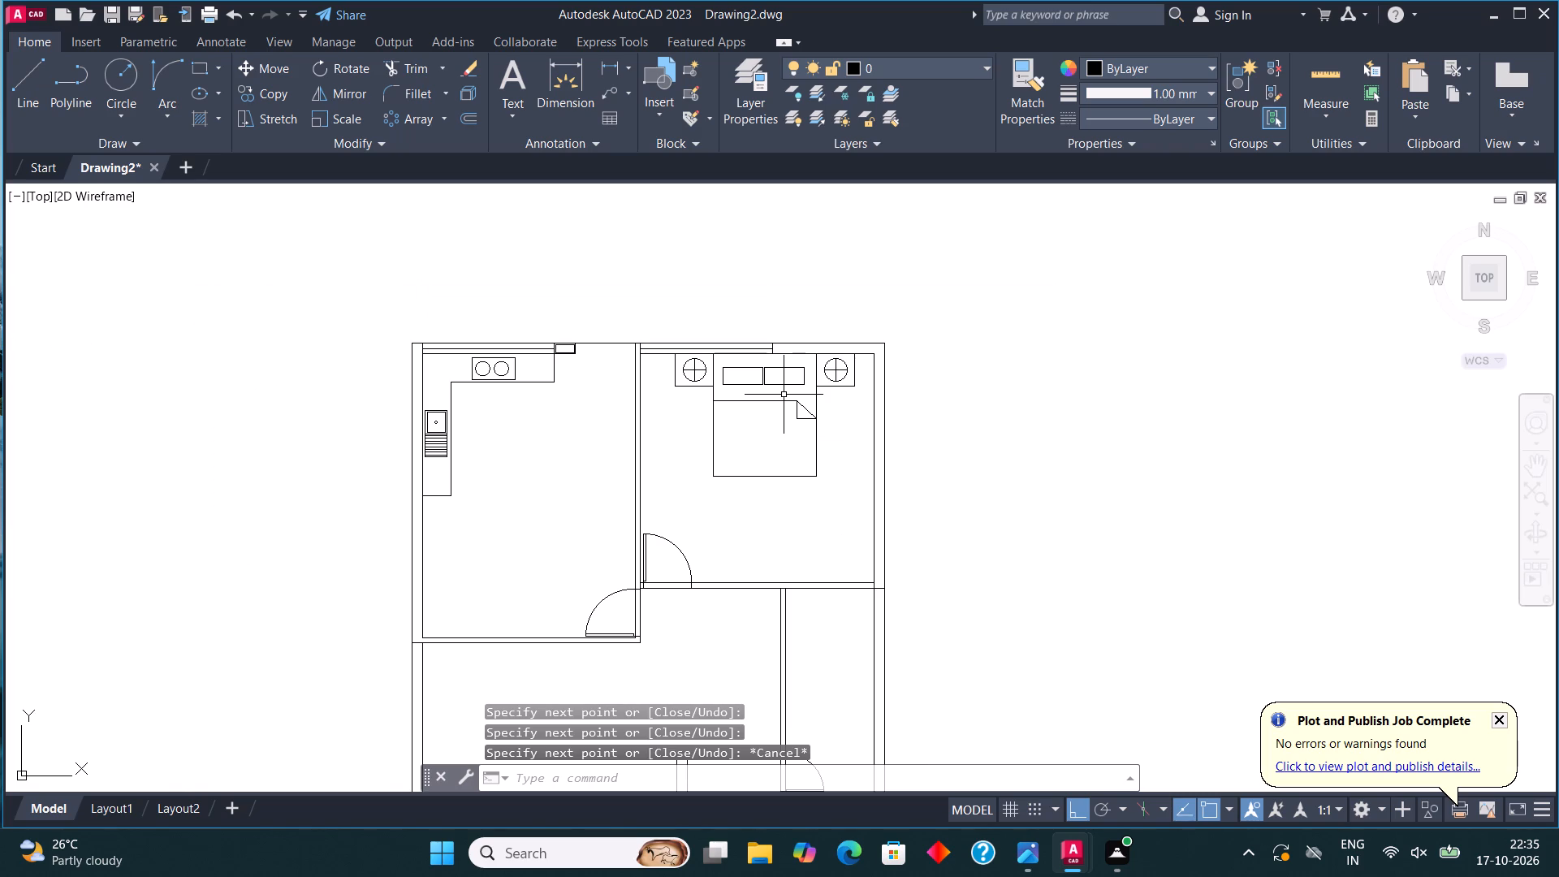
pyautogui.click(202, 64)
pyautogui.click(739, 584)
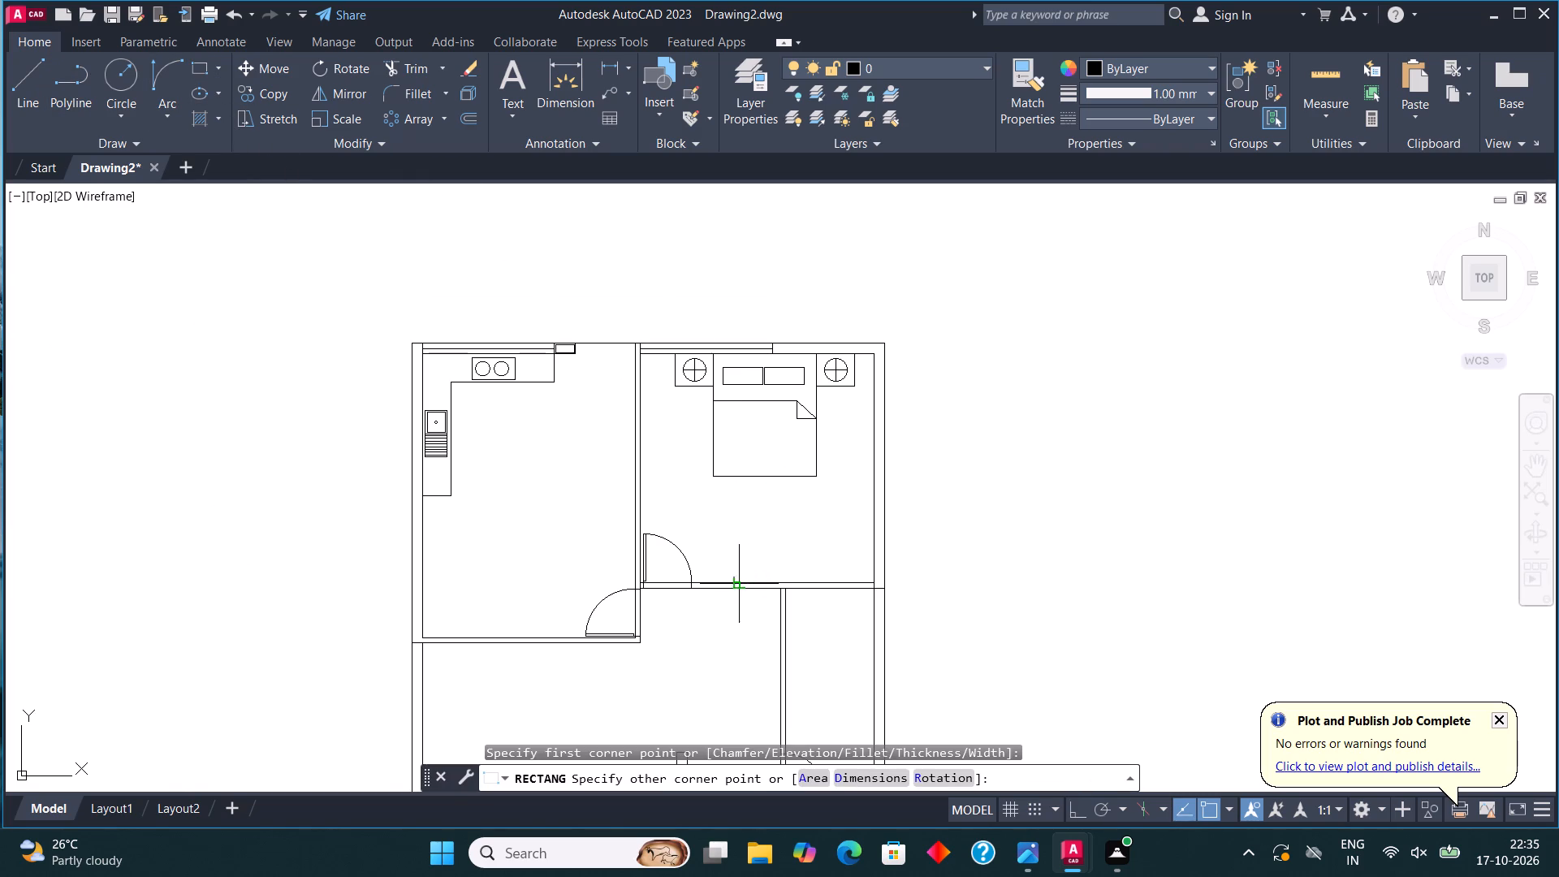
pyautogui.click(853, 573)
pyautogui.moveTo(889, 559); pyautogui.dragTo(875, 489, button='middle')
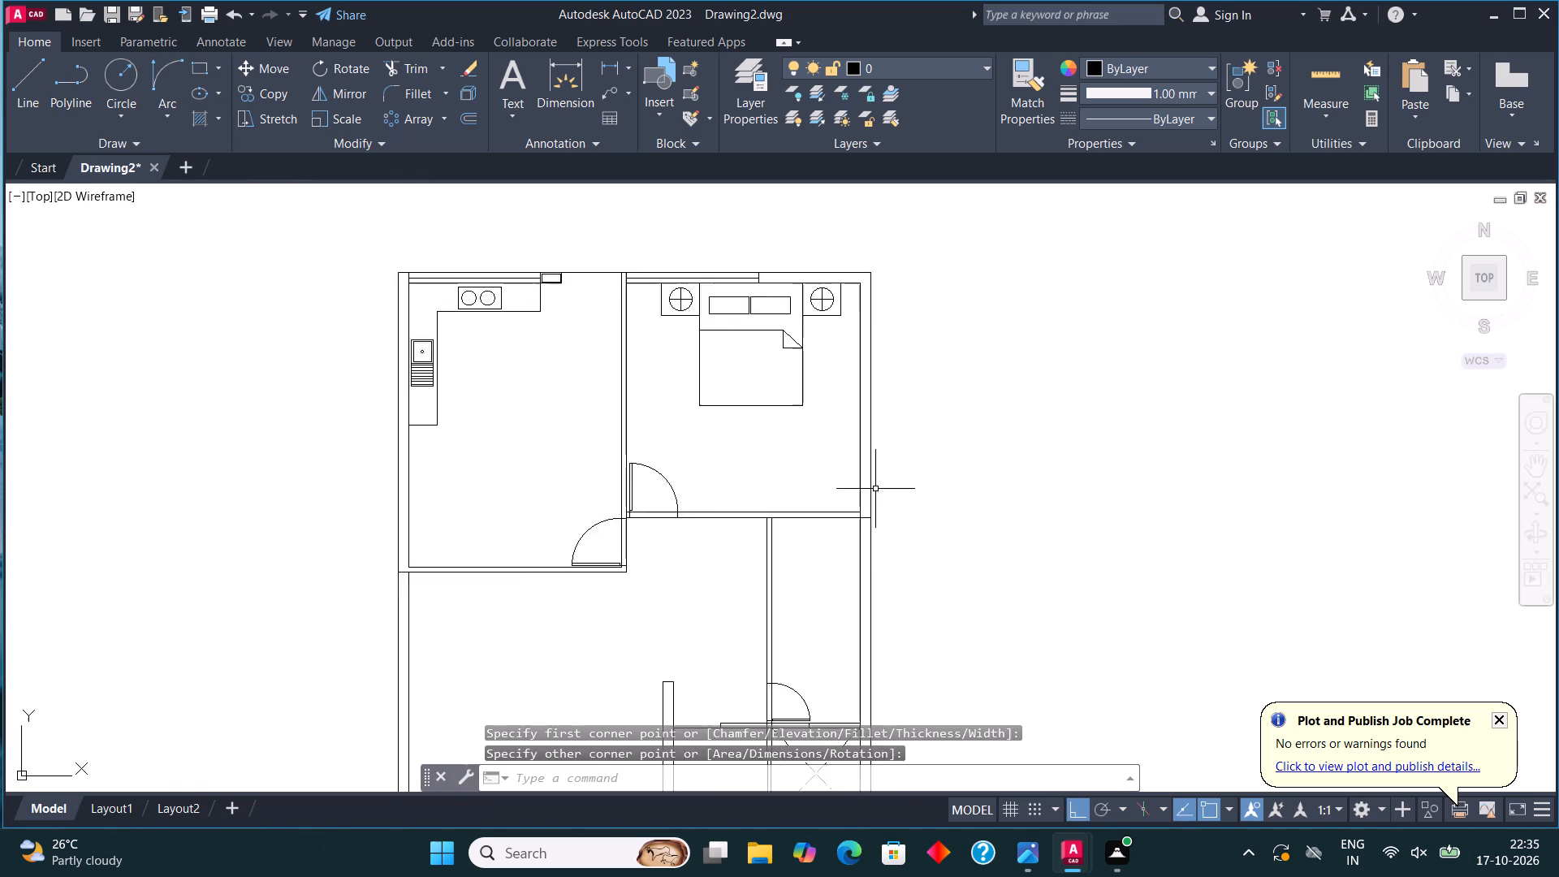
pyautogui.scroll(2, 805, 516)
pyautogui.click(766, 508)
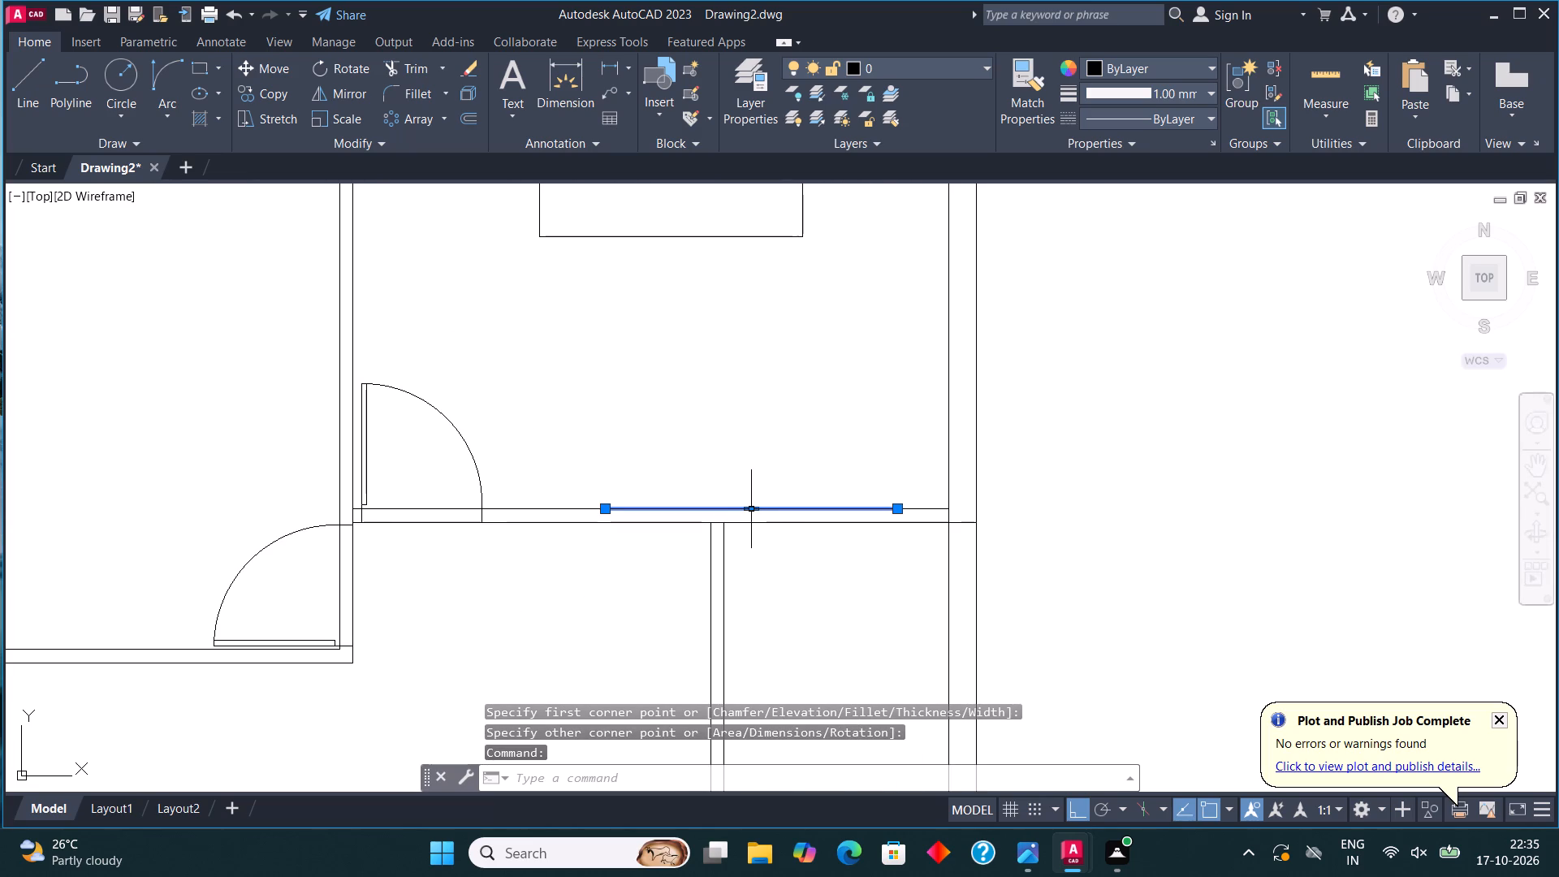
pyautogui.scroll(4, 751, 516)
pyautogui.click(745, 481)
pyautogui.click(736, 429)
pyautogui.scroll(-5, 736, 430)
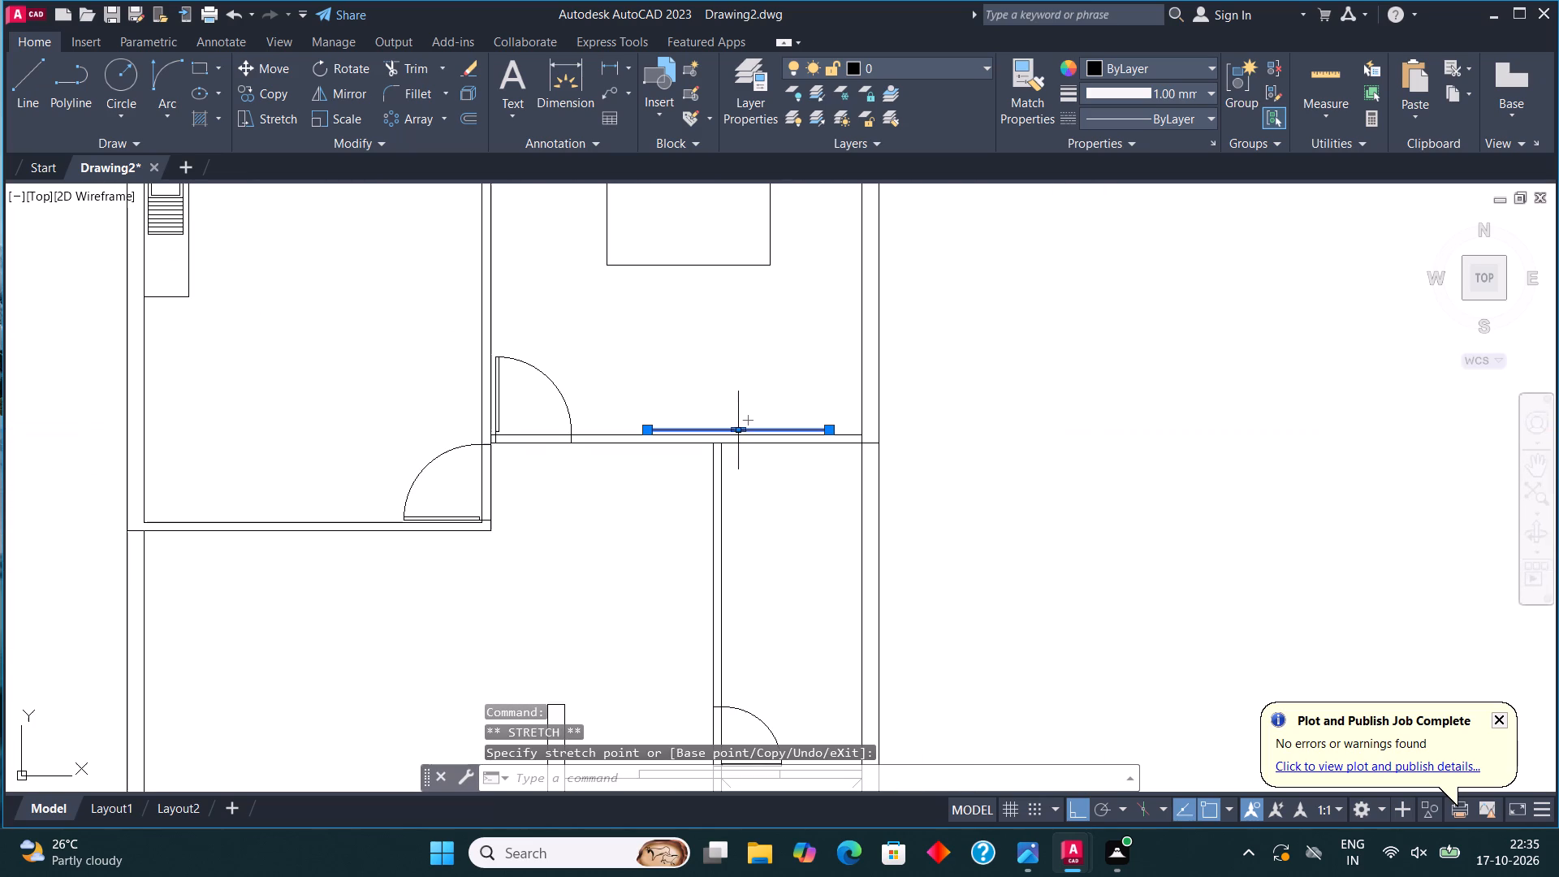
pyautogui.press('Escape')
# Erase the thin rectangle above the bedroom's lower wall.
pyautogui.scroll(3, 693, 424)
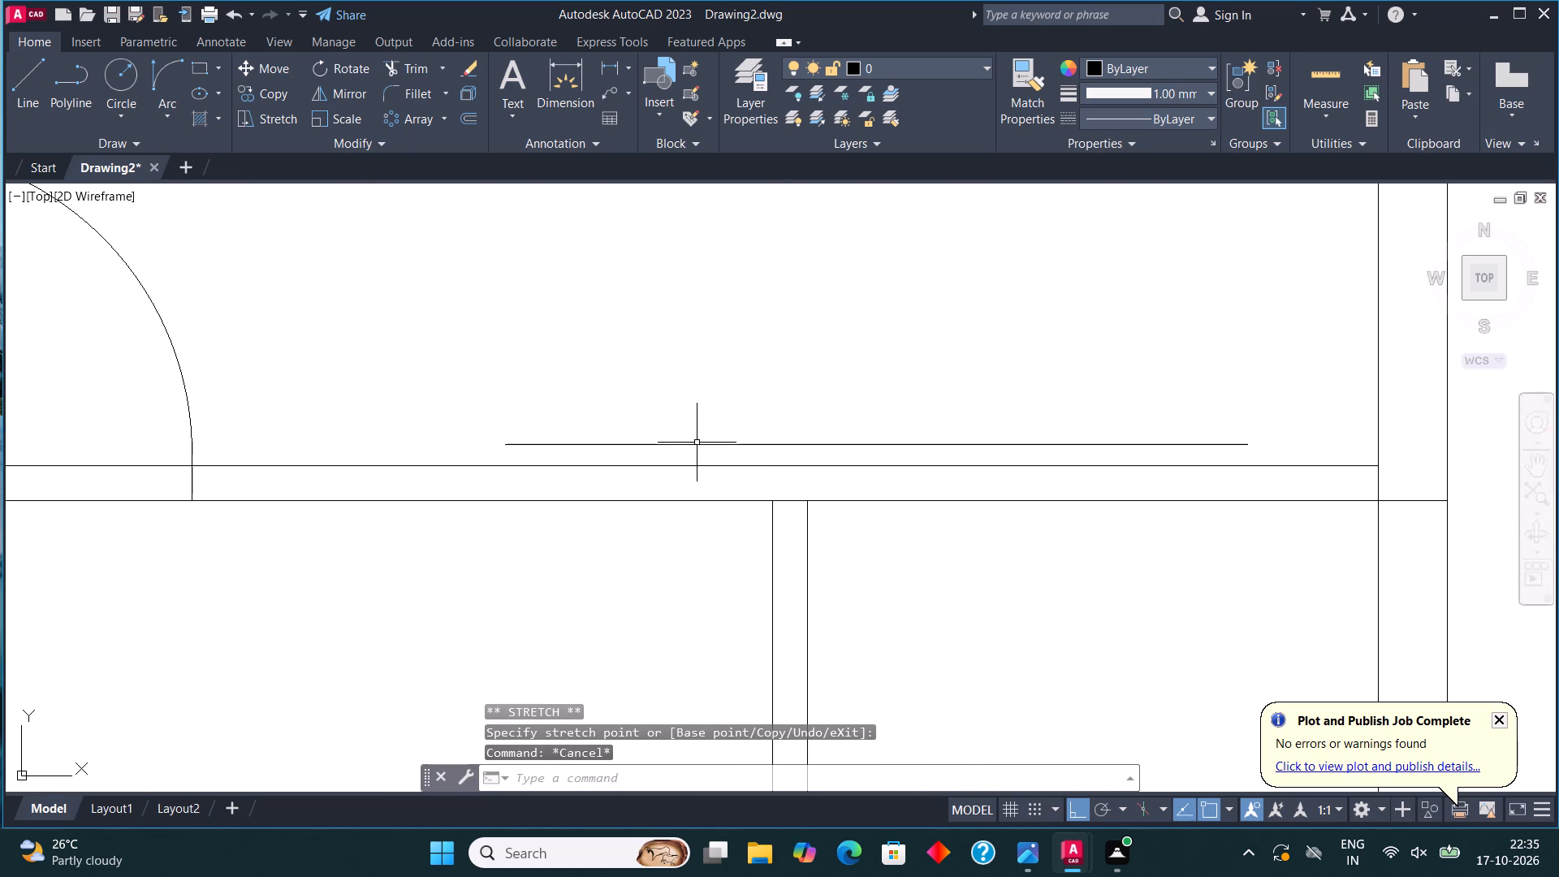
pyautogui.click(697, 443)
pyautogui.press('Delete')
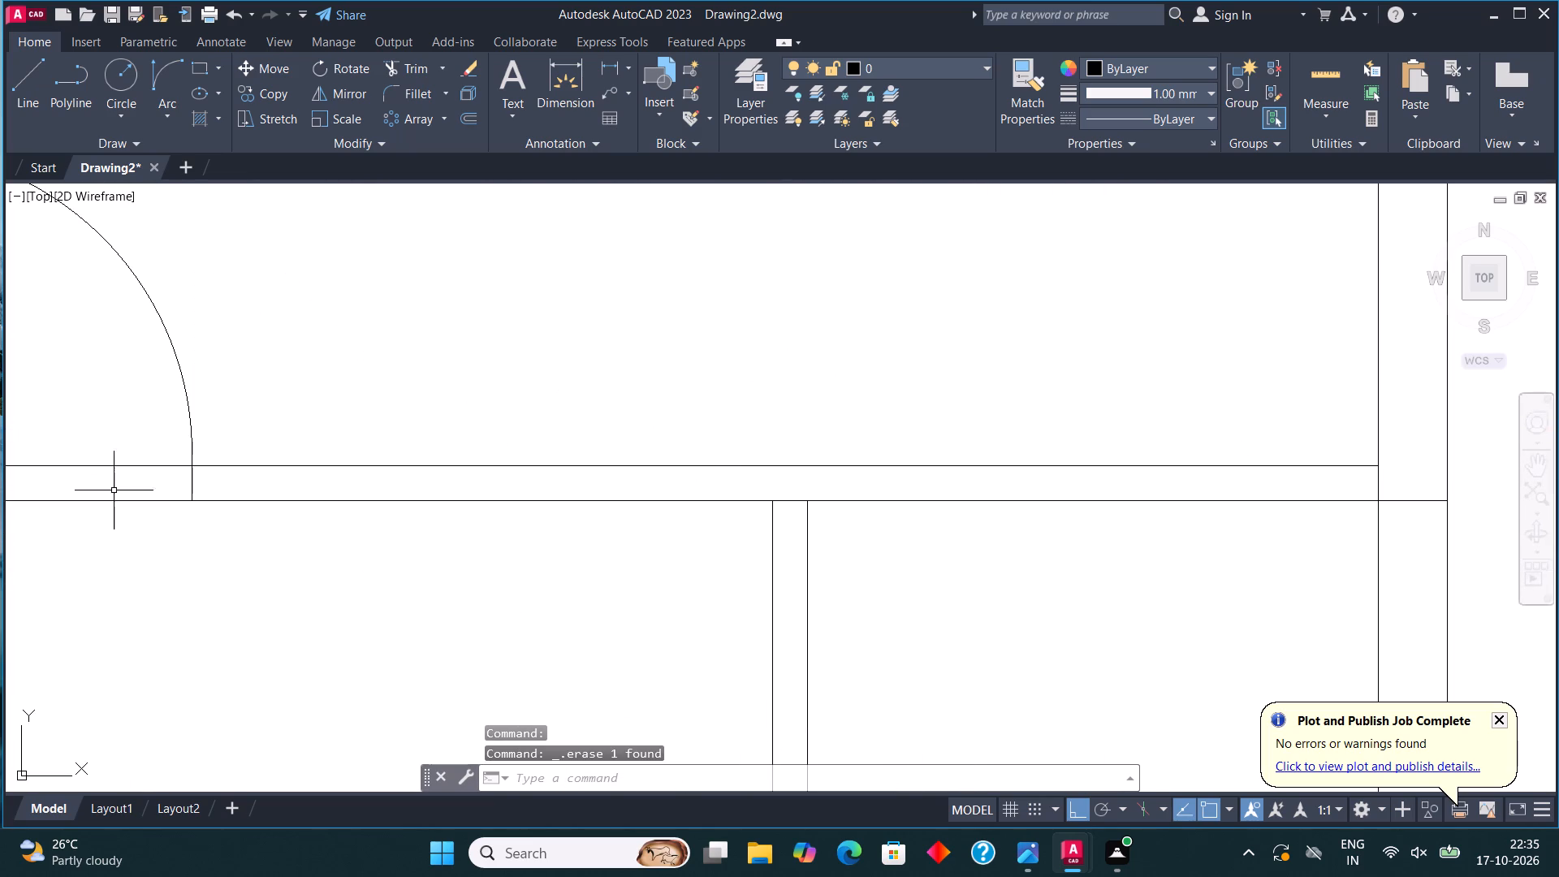
# Draw a long thin rectangle against the inner face of the bedroom's lower wall, opposite the bed.
pyautogui.click(199, 70)
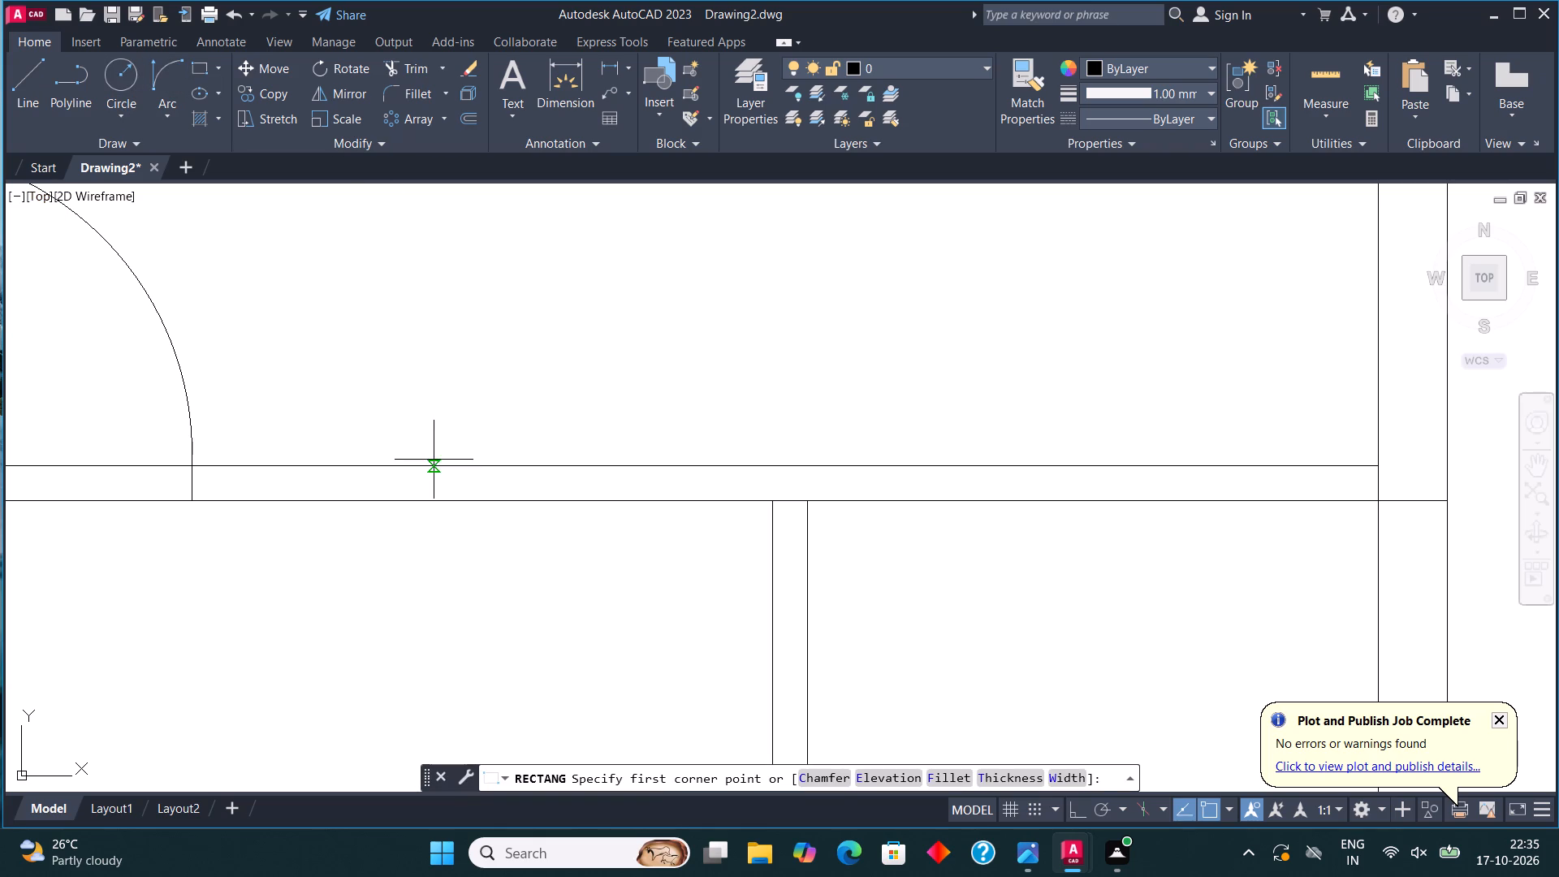
pyautogui.click(430, 464)
pyautogui.click(1292, 433)
# Shorten the thin wall rectangle by stretching its right end leftward, away from the right outer wall.
pyautogui.scroll(-3, 845, 369)
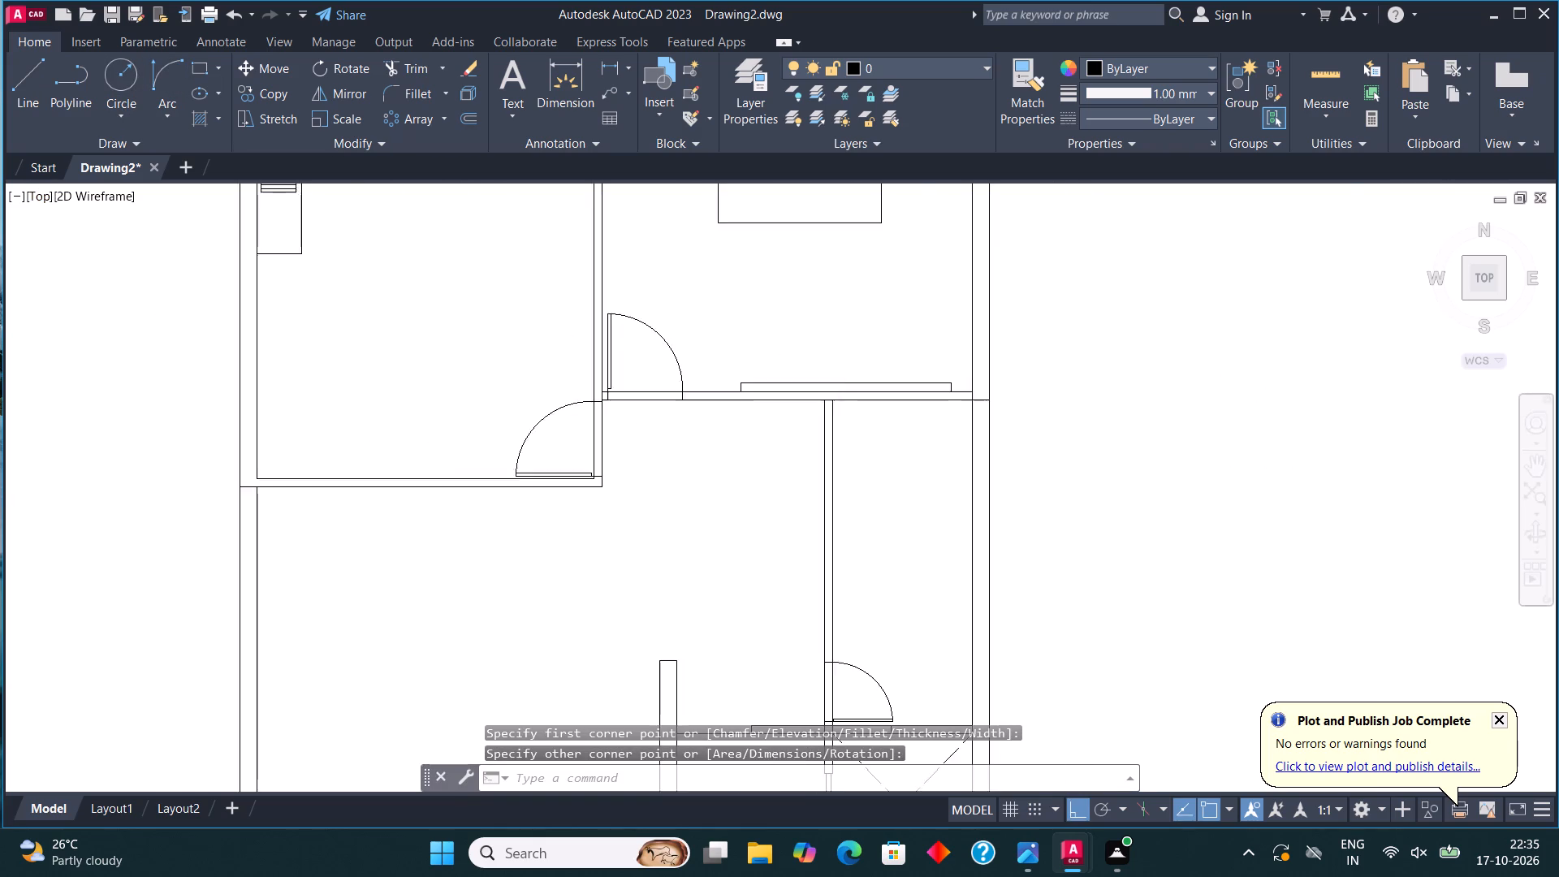
pyautogui.scroll(-2, 839, 364)
pyautogui.scroll(2, 900, 369)
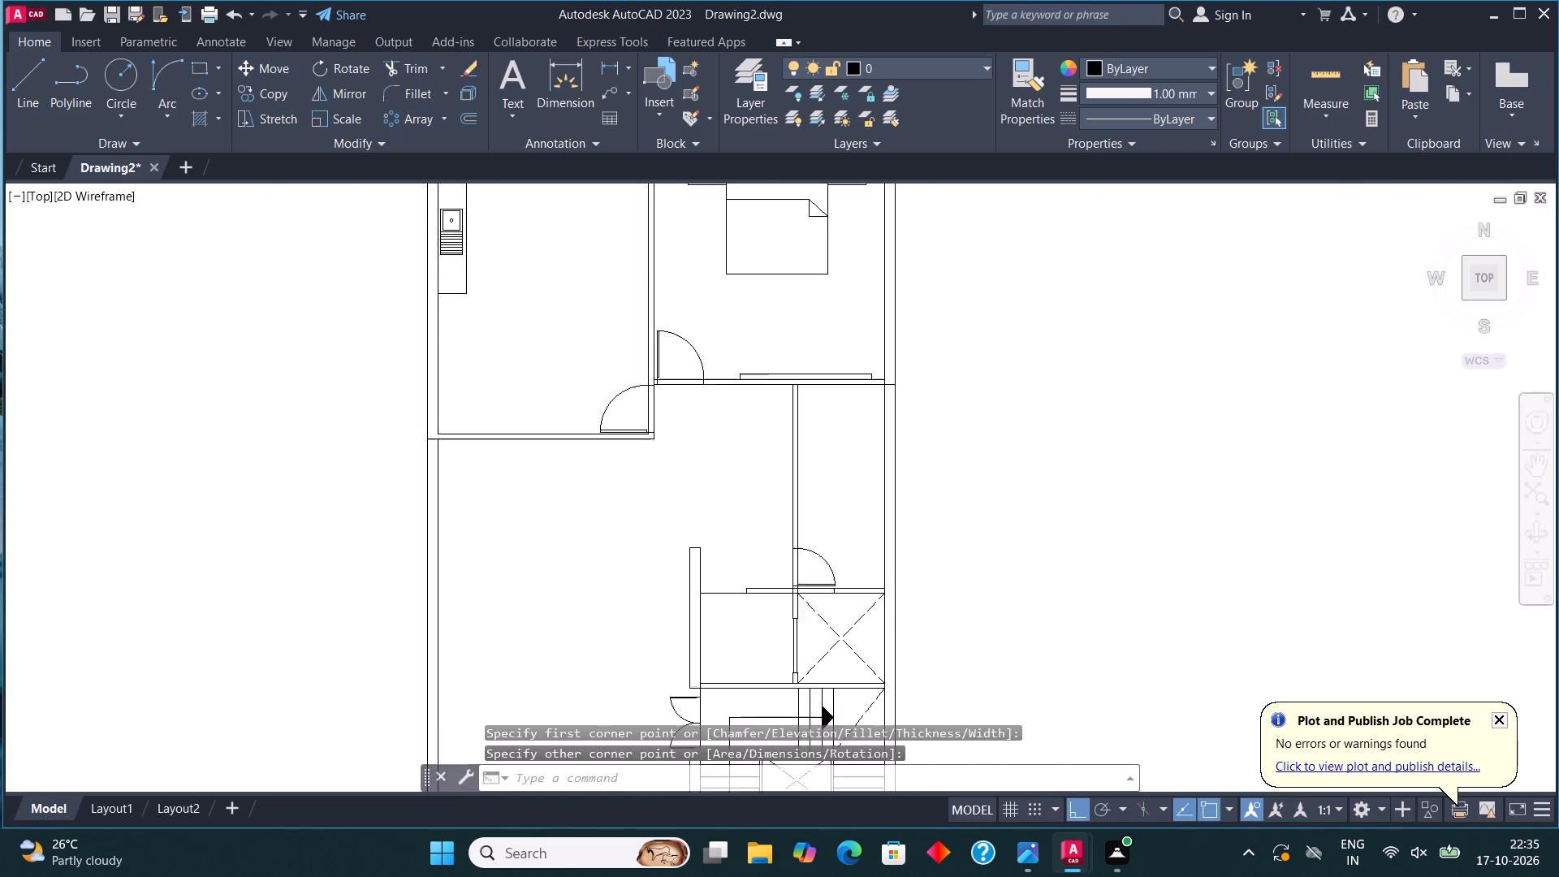
pyautogui.scroll(2, 900, 369)
pyautogui.click(779, 407)
pyautogui.doubleClick(788, 405)
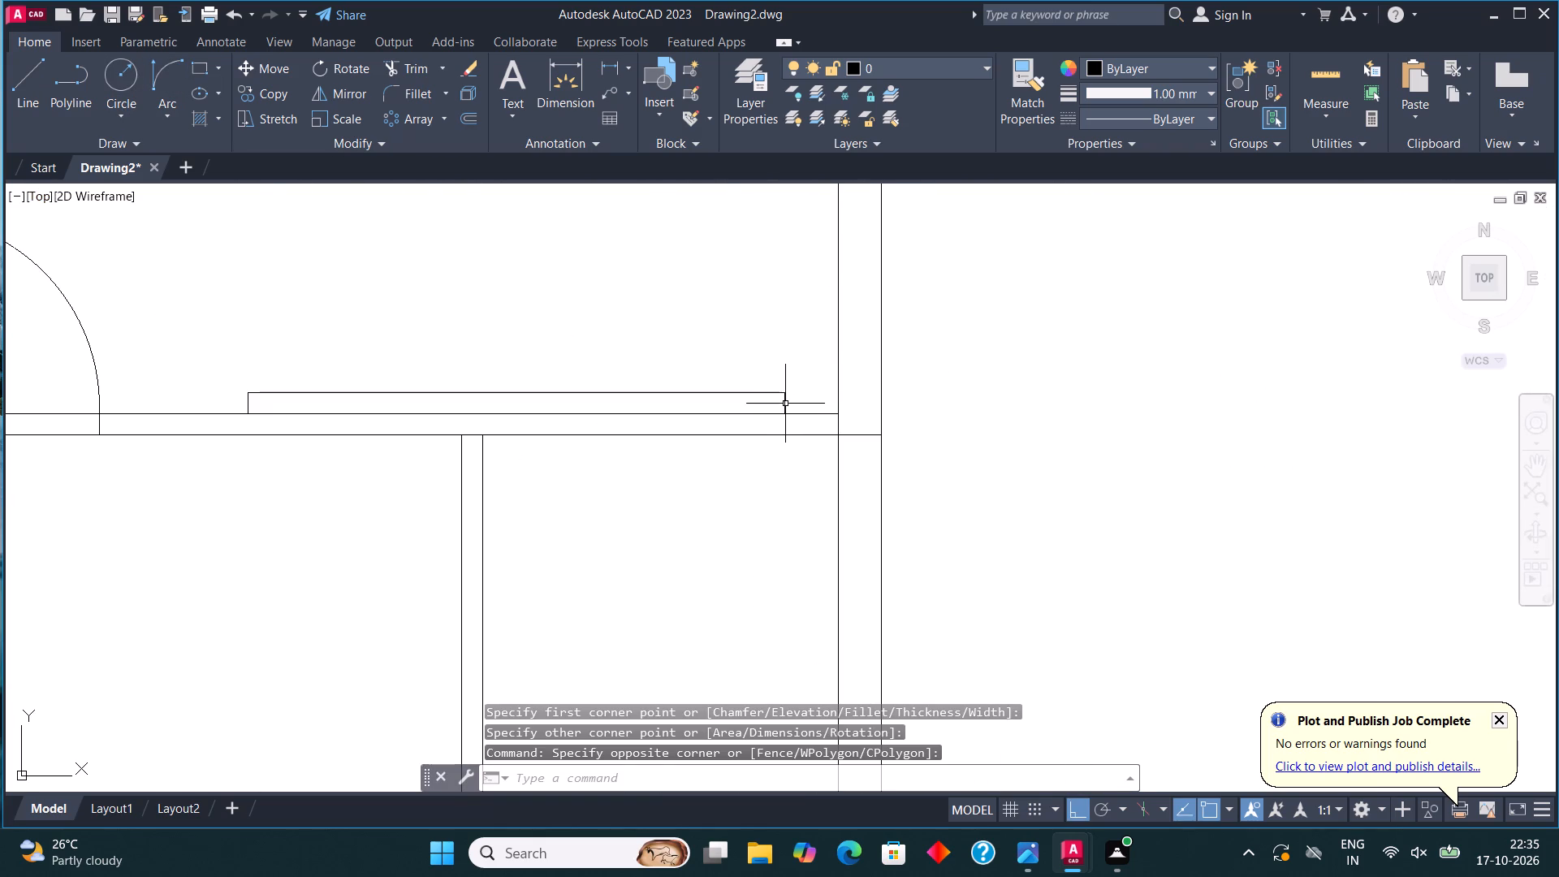
pyautogui.click(784, 404)
pyautogui.scroll(6, 782, 404)
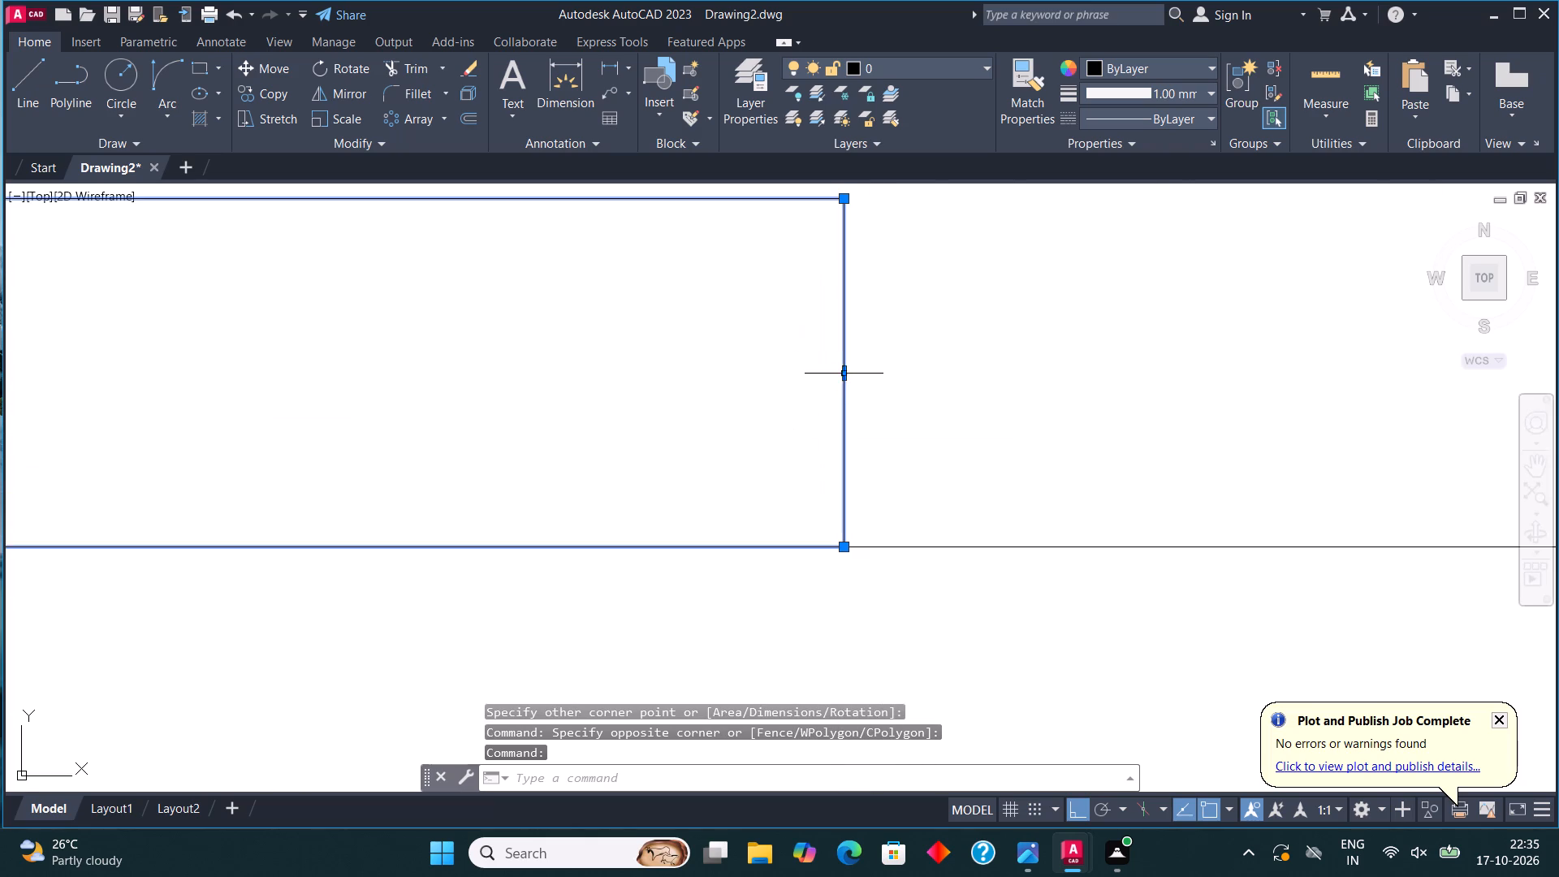
pyautogui.click(845, 378)
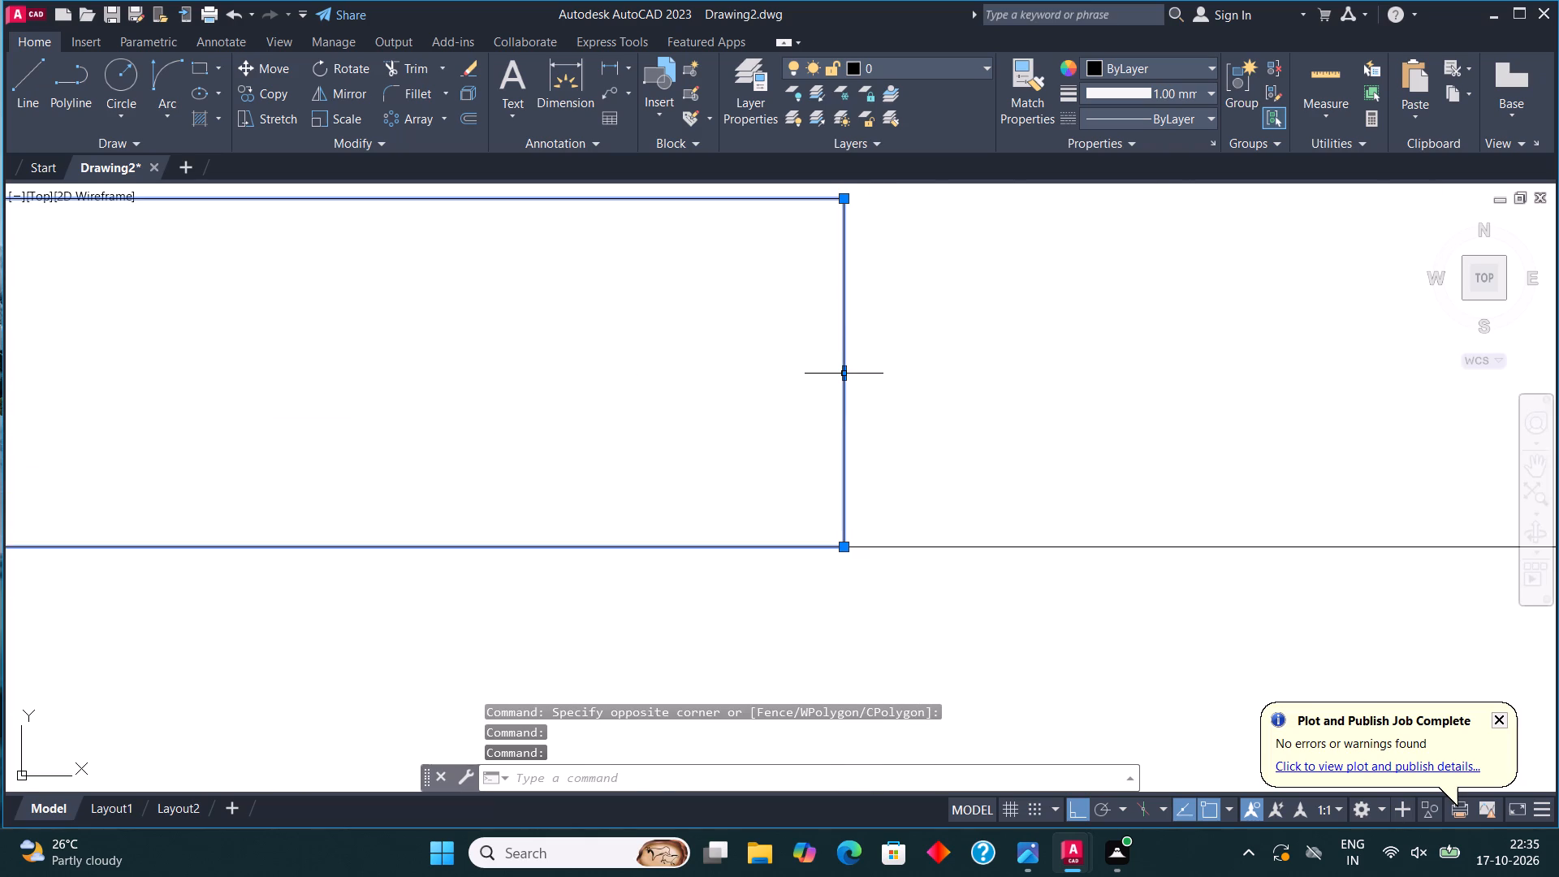
pyautogui.click(840, 374)
pyautogui.click(235, 375)
pyautogui.scroll(-6, 747, 395)
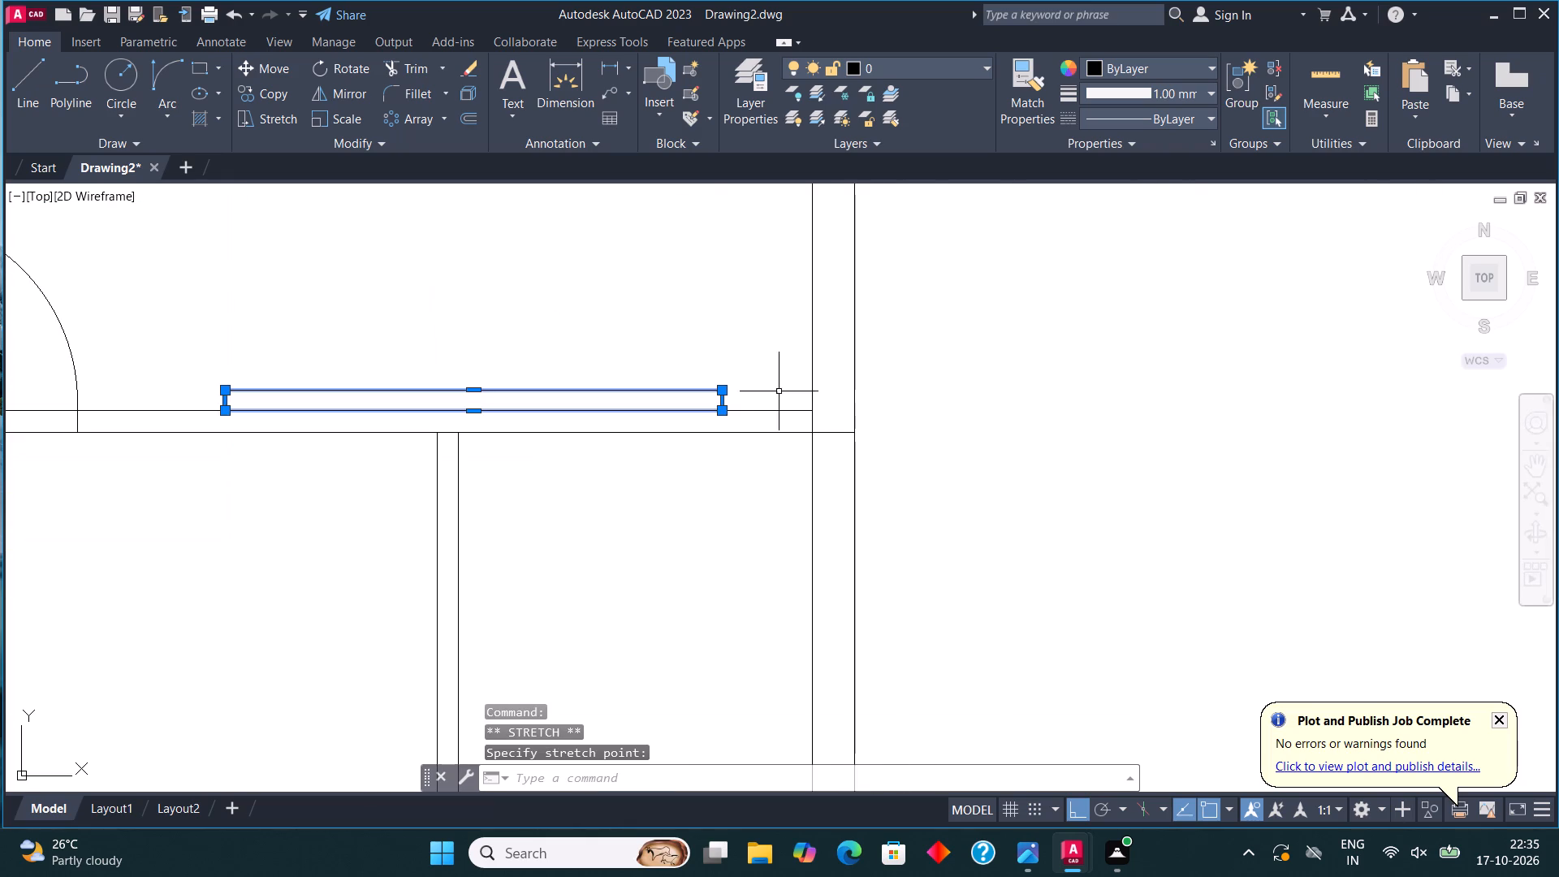
pyautogui.scroll(4, 738, 397)
pyautogui.click(624, 412)
pyautogui.click(428, 413)
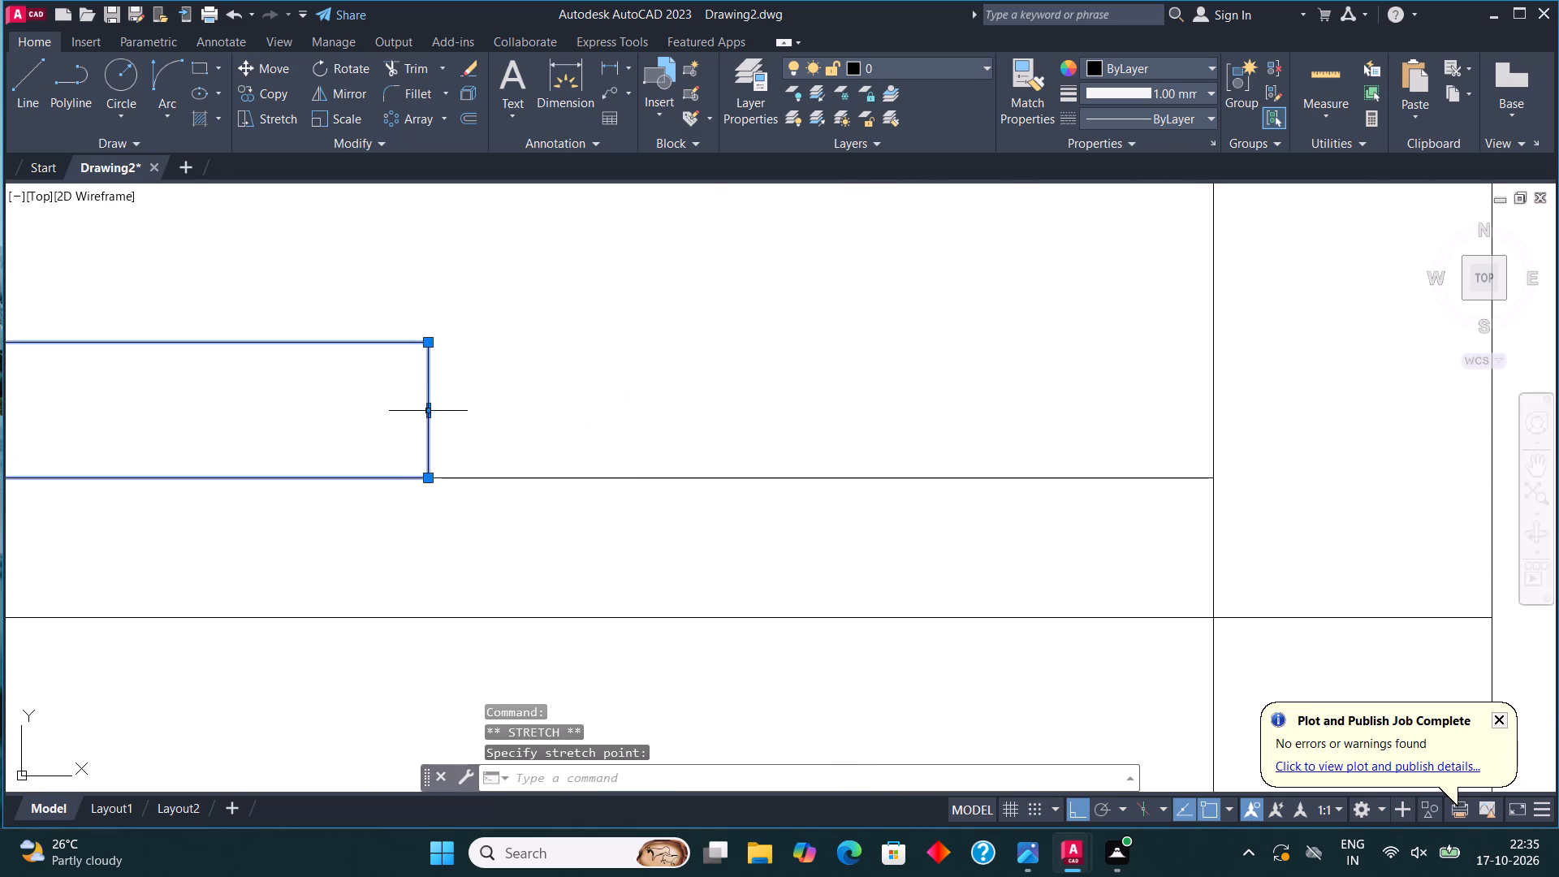
pyautogui.scroll(-6, 589, 396)
pyautogui.press('Escape')
# Copy the toilet symbol from outside the plan into the narrow room below the bedroom, with its tank against the upper wall.
pyautogui.moveTo(615, 397); pyautogui.dragTo(647, 323, button='middle')
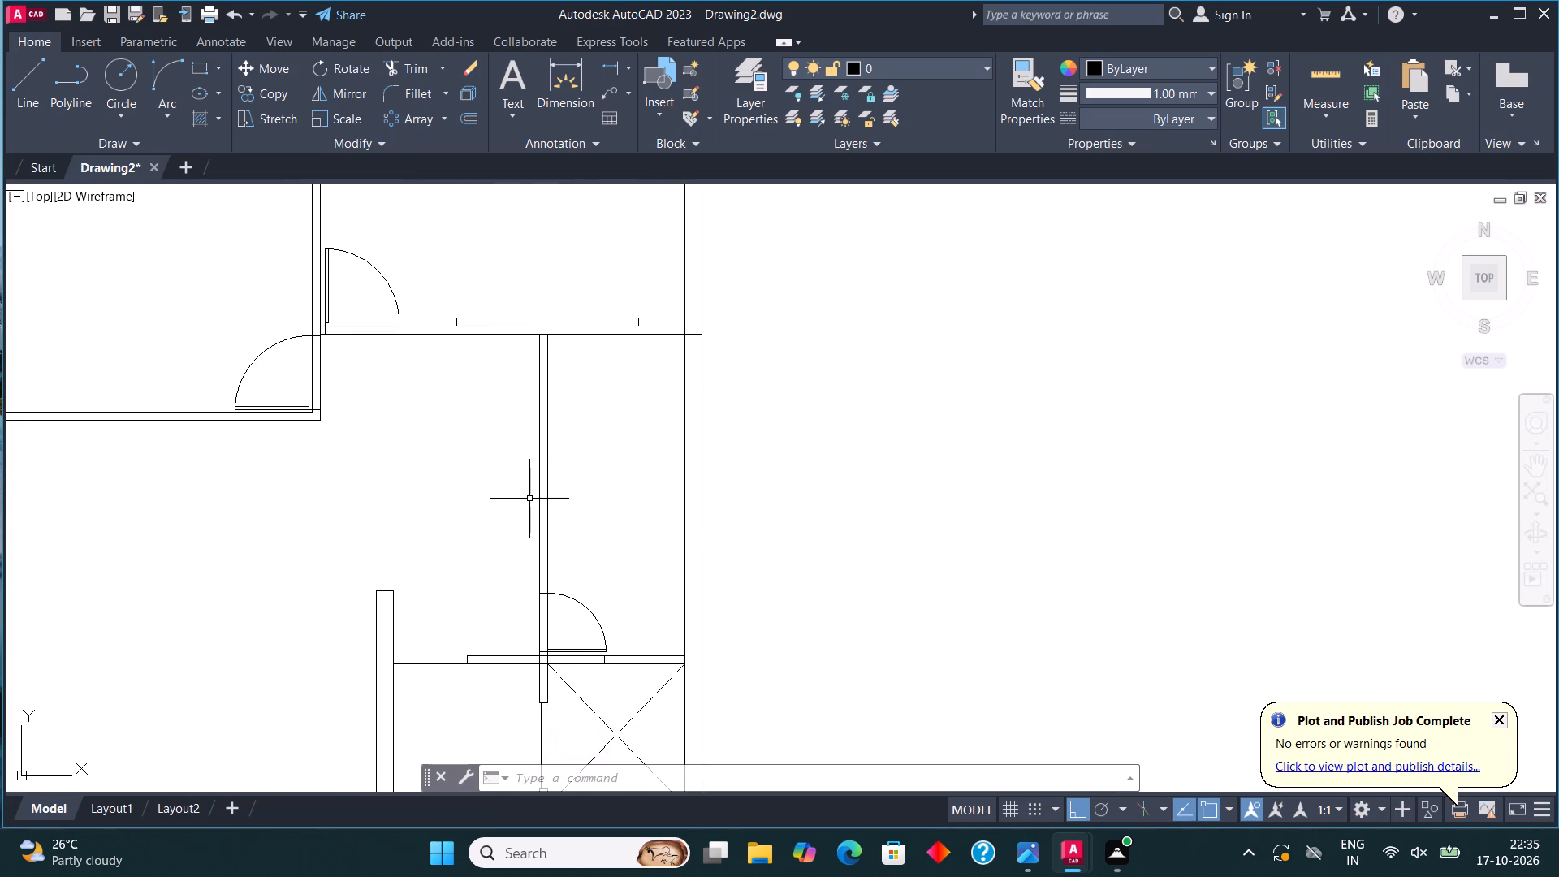
pyautogui.scroll(-3, 530, 501)
pyautogui.moveTo(559, 529); pyautogui.dragTo(573, 538, button='middle')
pyautogui.scroll(2, 571, 538)
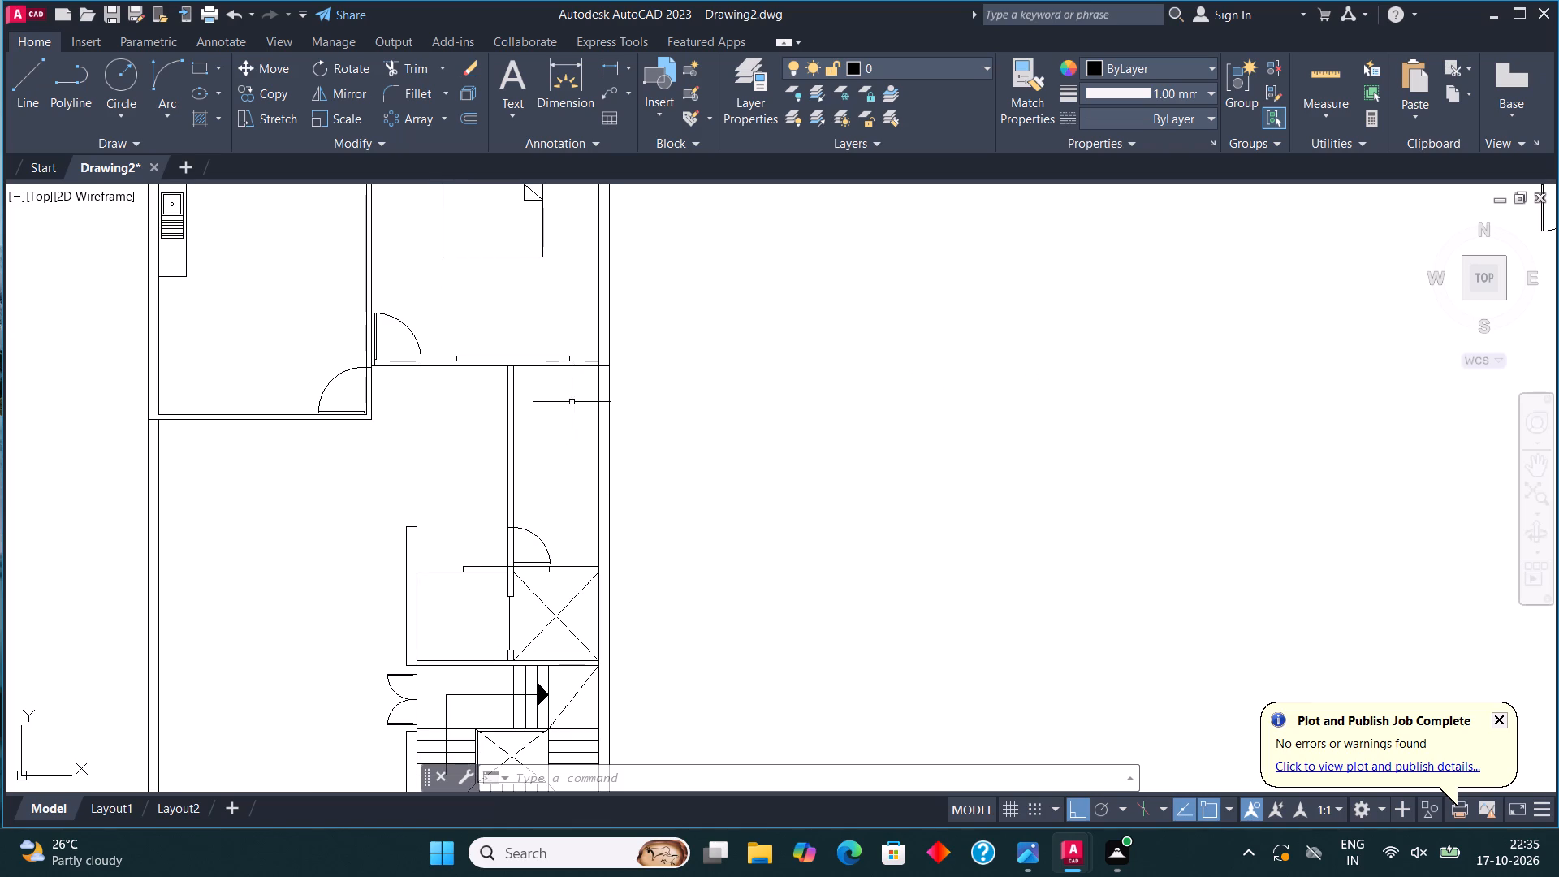
pyautogui.scroll(-2, 601, 515)
pyautogui.scroll(4, 987, 438)
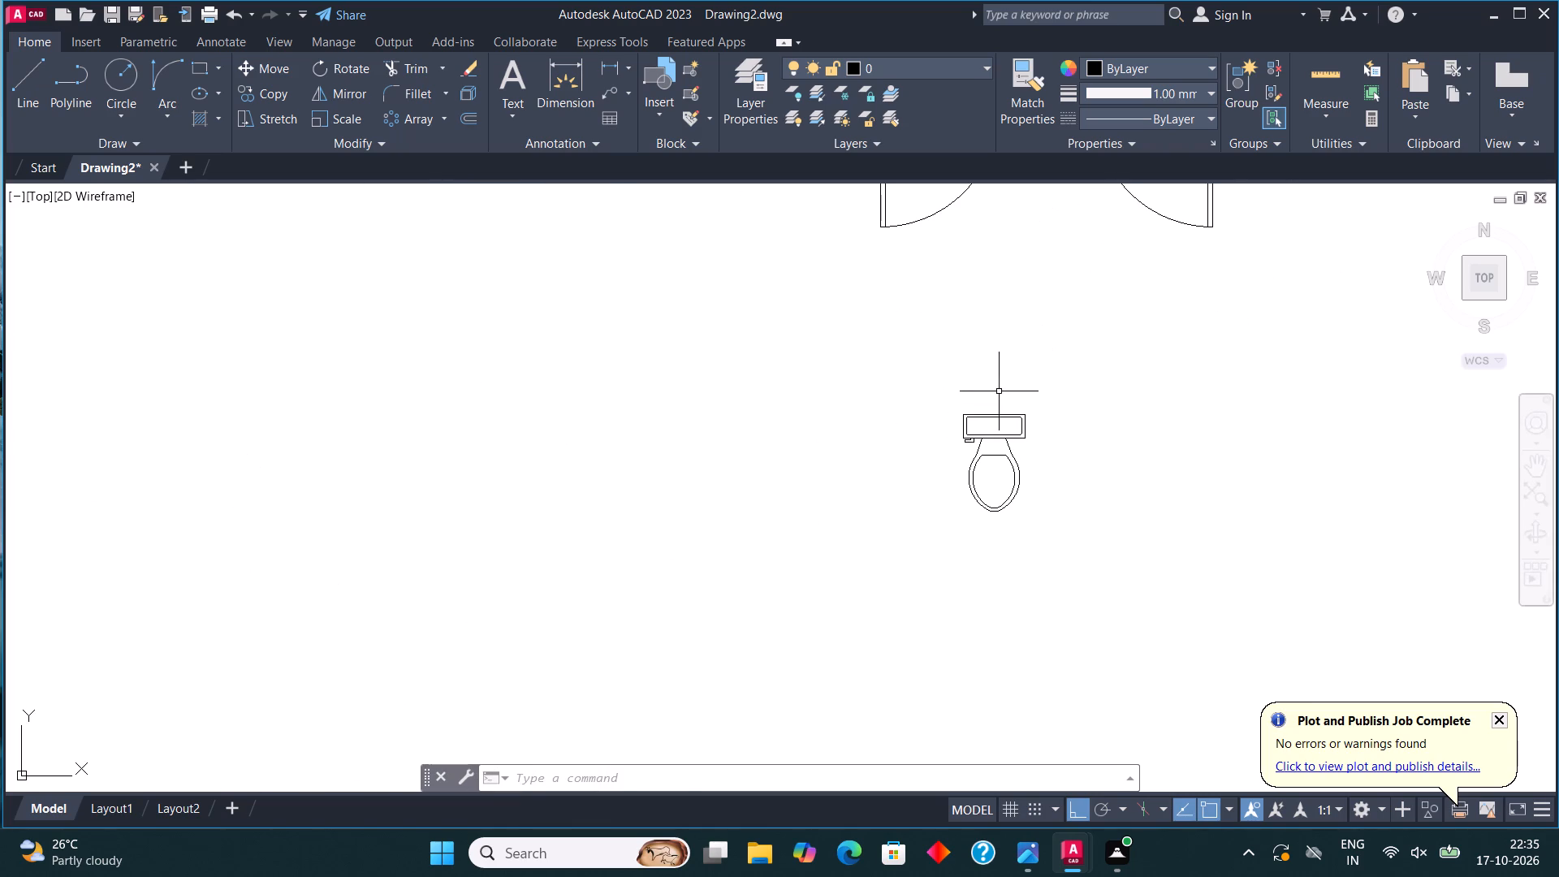
pyautogui.click(1001, 390)
pyautogui.click(913, 463)
pyautogui.click(267, 89)
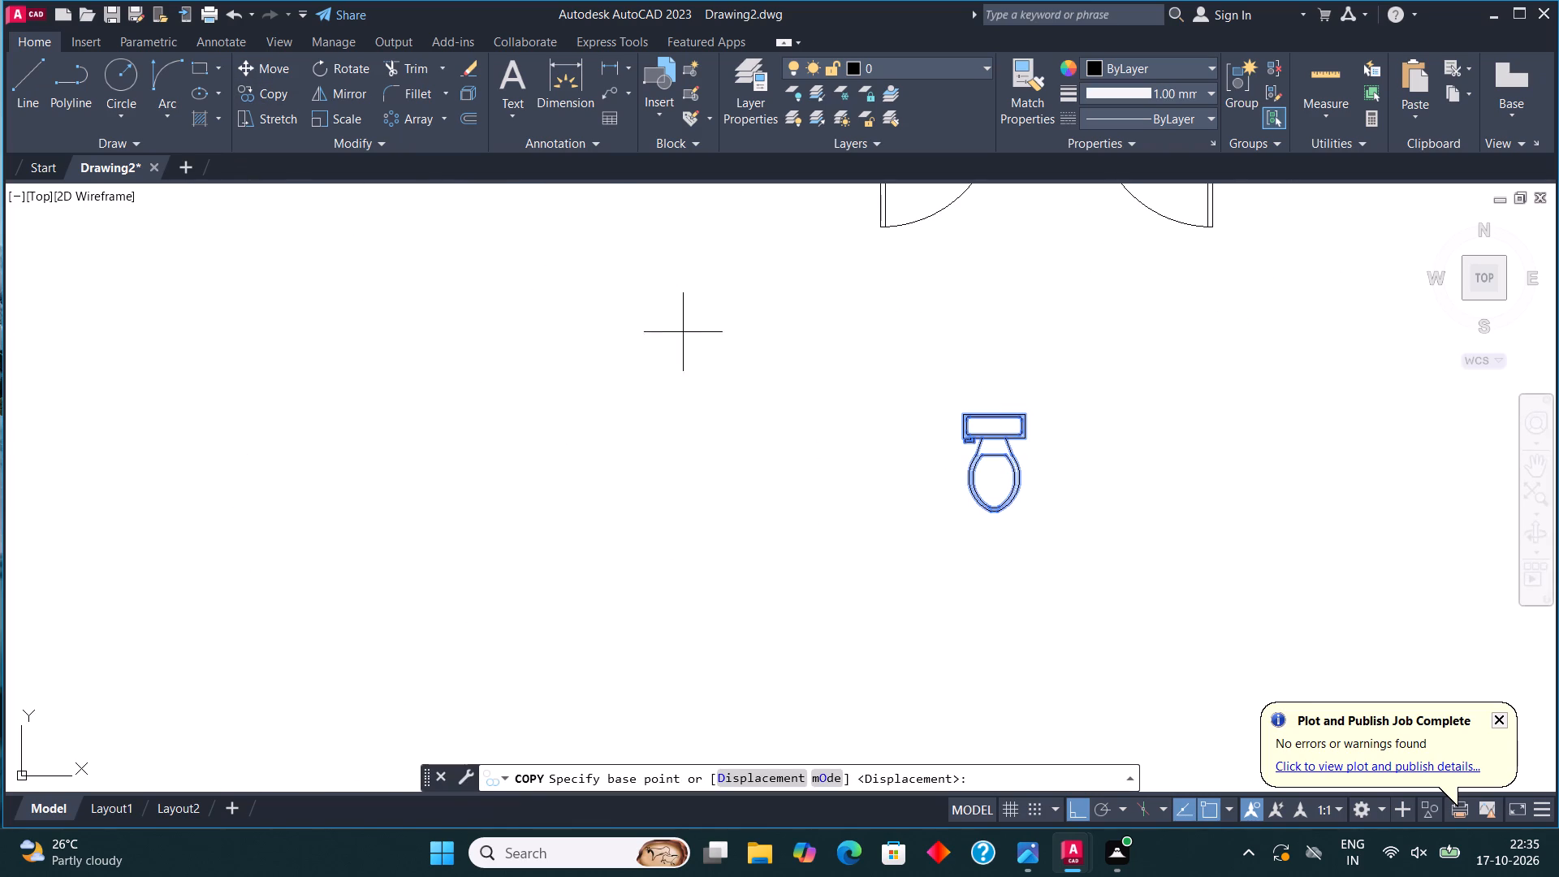
pyautogui.click(991, 410)
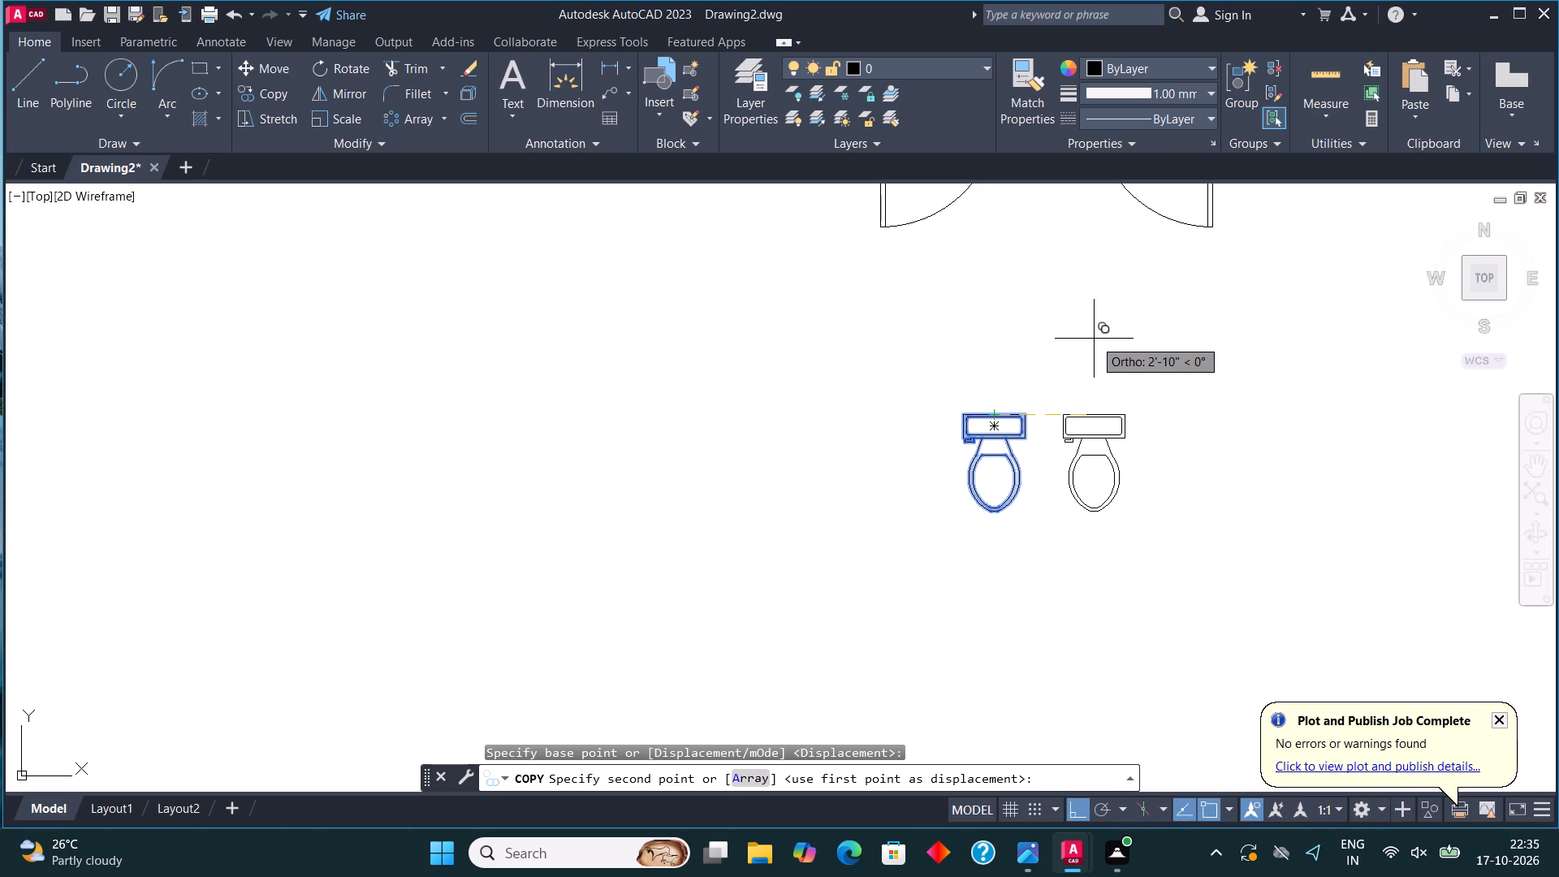
pyautogui.press('F8')
pyautogui.scroll(-4, 1112, 352)
pyautogui.scroll(2, 680, 450)
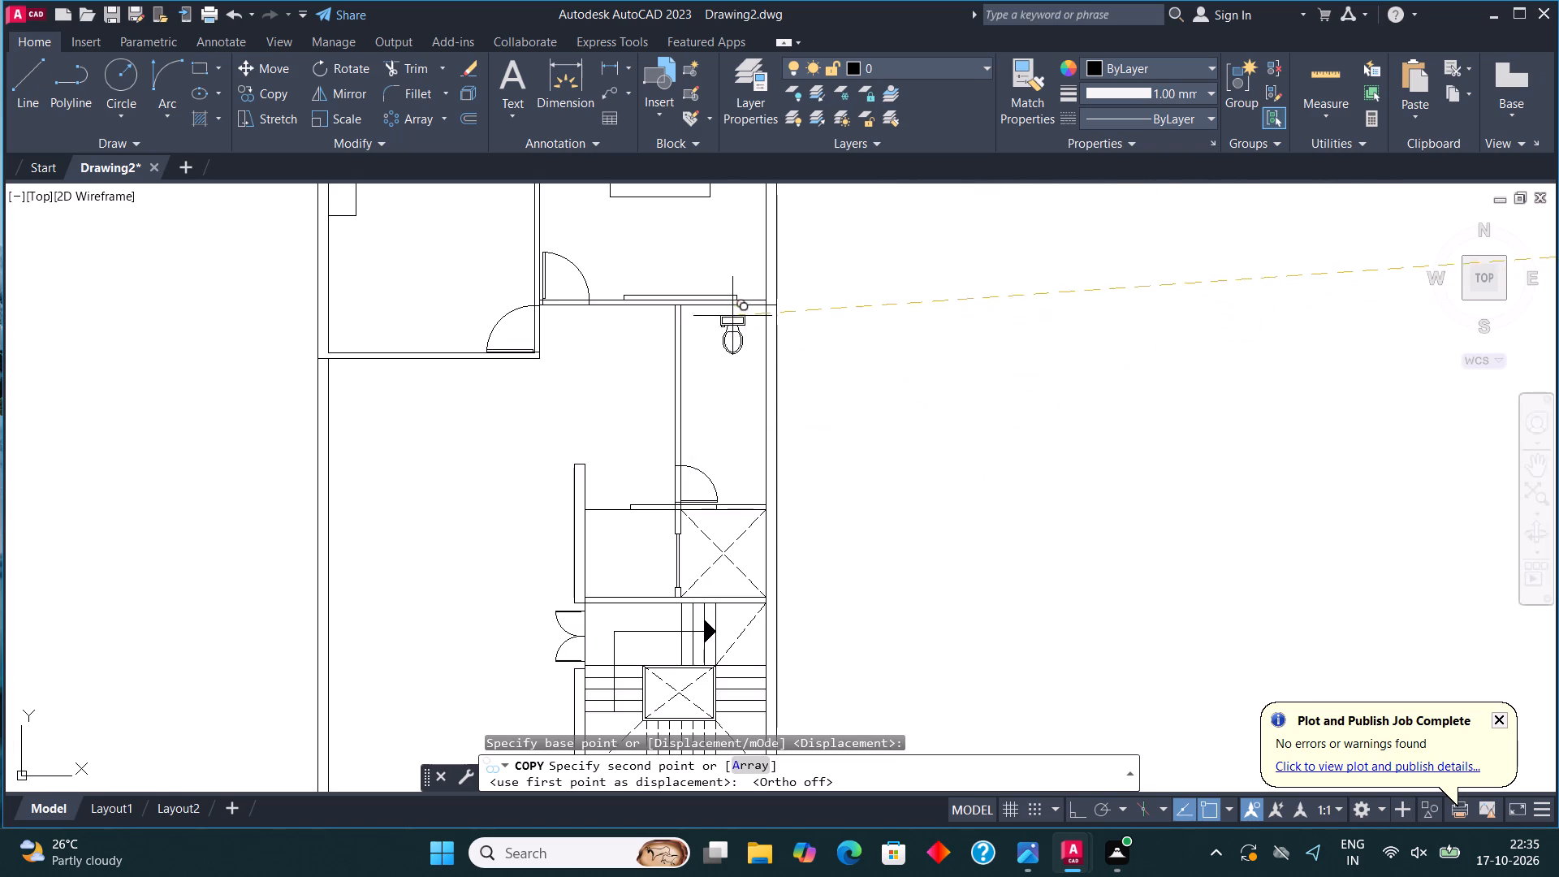
pyautogui.scroll(4, 722, 305)
pyautogui.click(709, 309)
pyautogui.scroll(-3, 735, 377)
pyautogui.press('Escape')
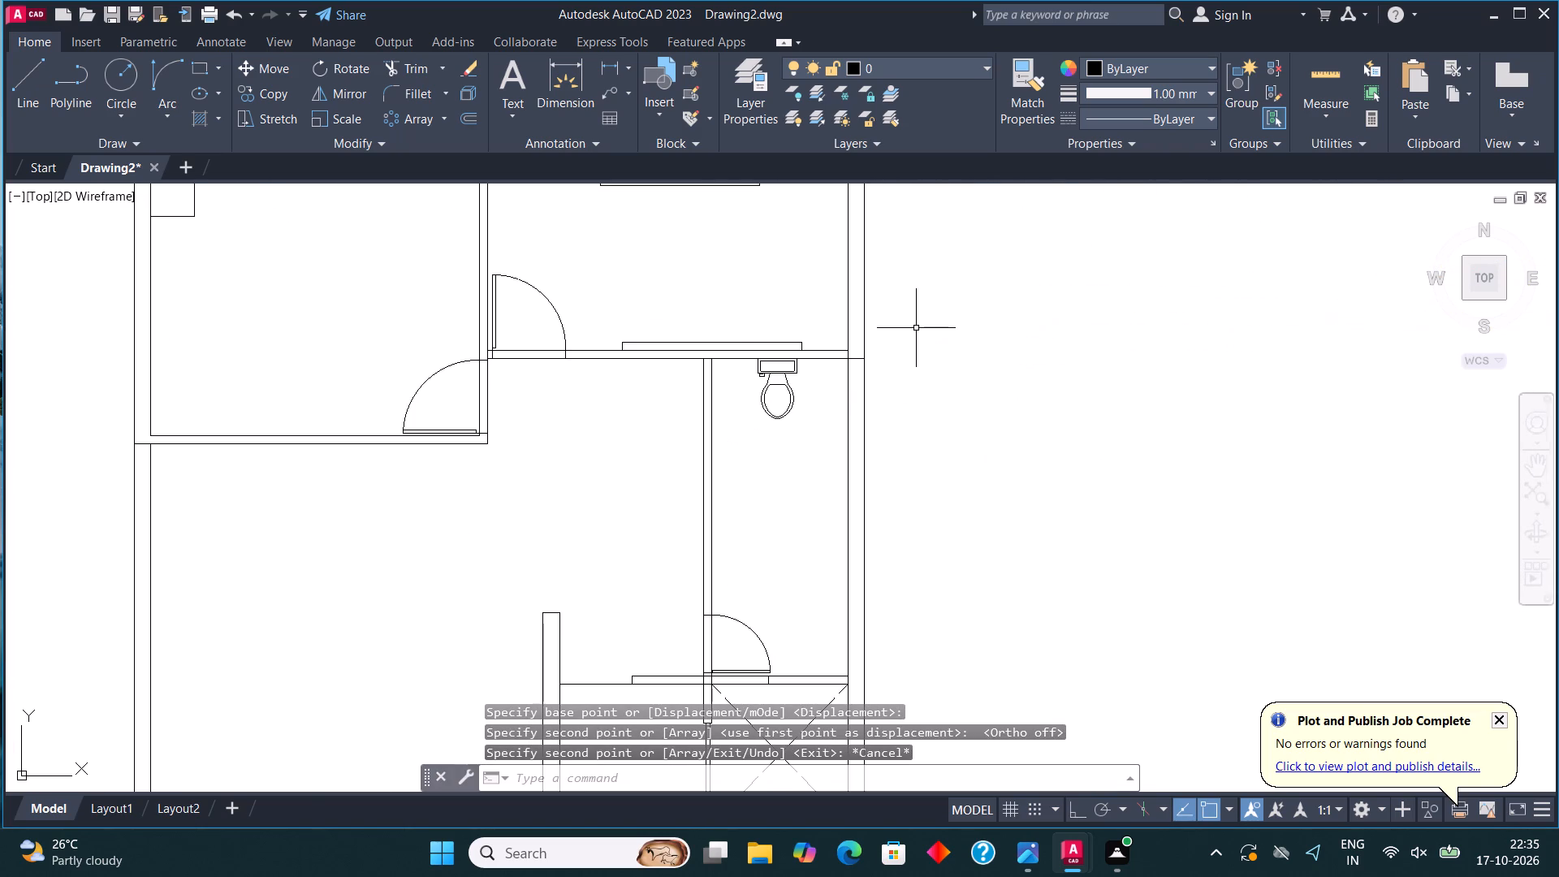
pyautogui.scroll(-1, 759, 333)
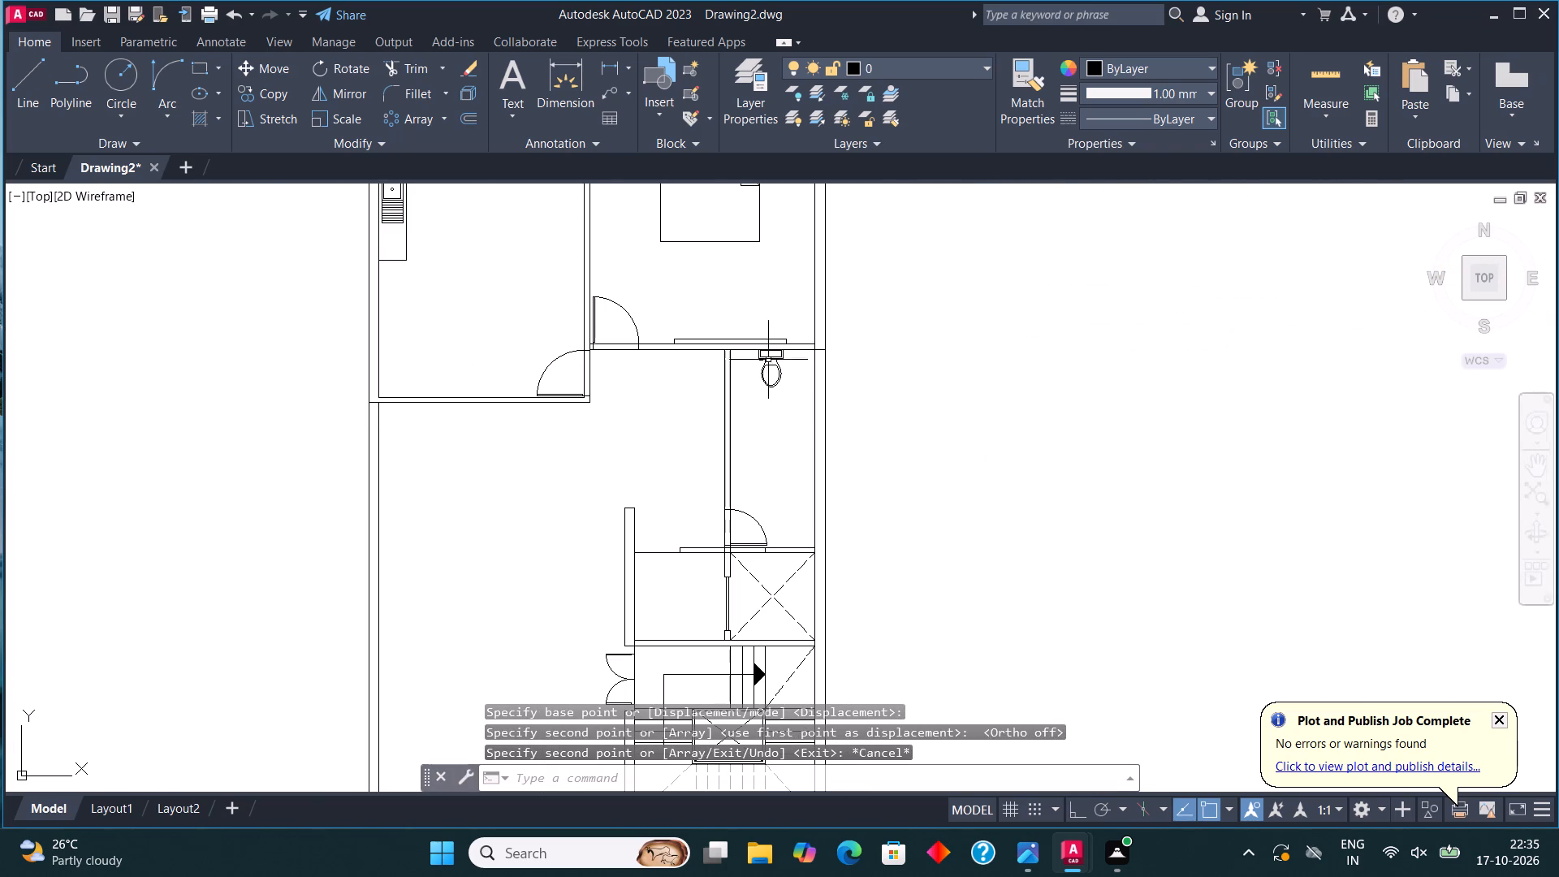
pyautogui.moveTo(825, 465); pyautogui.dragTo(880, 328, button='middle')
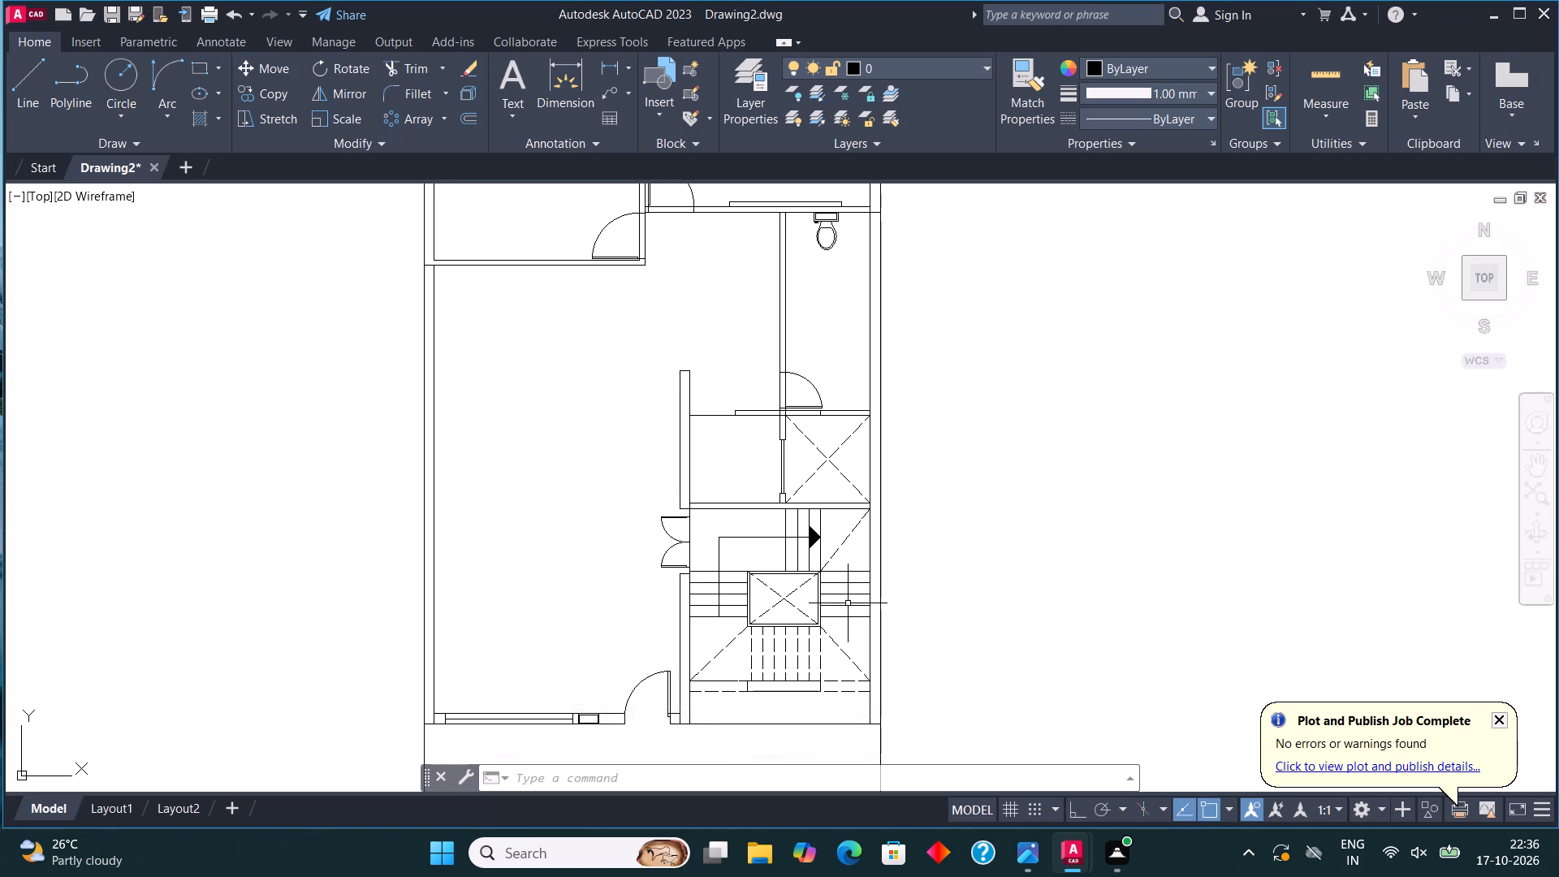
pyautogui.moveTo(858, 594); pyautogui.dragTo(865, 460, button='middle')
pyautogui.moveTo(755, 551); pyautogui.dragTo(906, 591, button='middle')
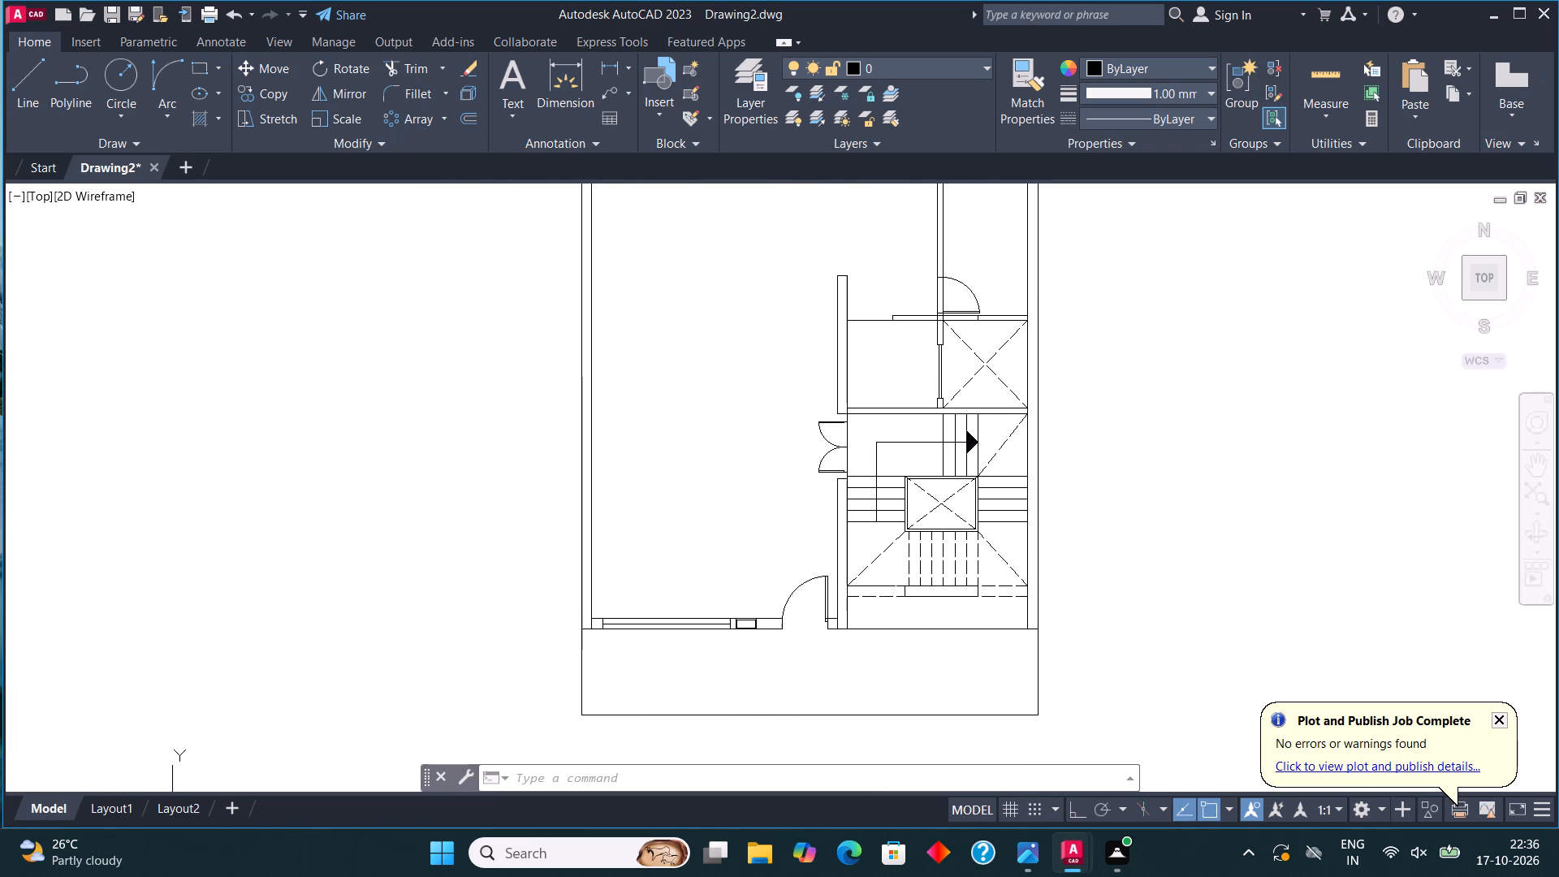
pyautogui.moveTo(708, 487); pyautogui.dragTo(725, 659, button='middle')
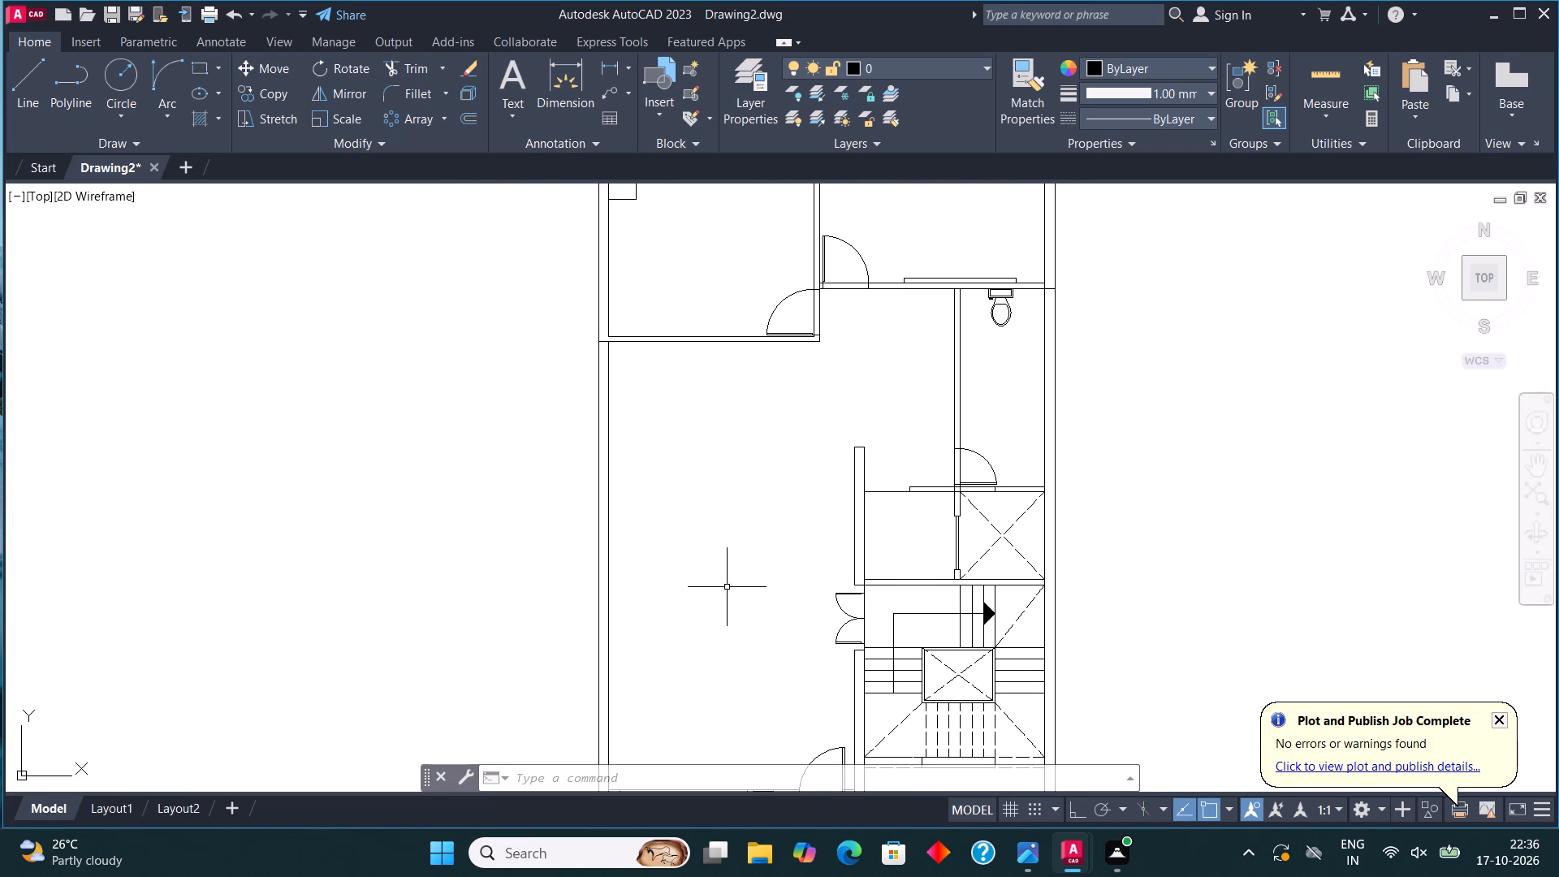
# Draw a tall narrow rectangle against the outer face of the short vertical wall beside the stair lobby, facing the open living area.
pyautogui.moveTo(731, 570); pyautogui.dragTo(710, 534, button='middle')
pyautogui.moveTo(711, 535); pyautogui.dragTo(754, 591, button='middle')
pyautogui.scroll(1, 842, 532)
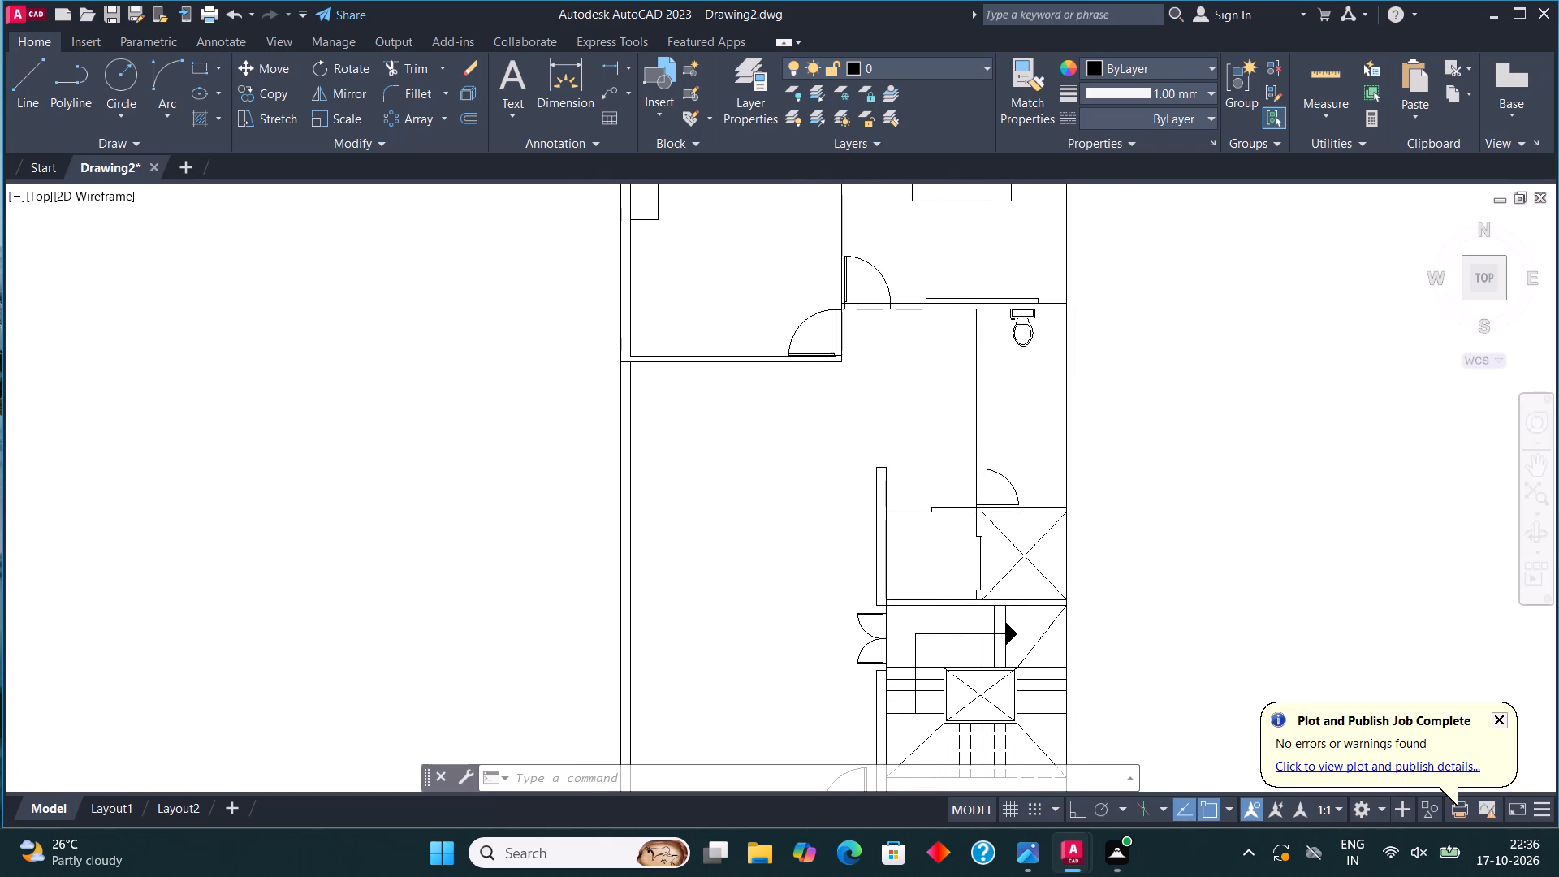
pyautogui.moveTo(843, 532); pyautogui.dragTo(797, 536, button='middle')
pyautogui.scroll(1, 797, 535)
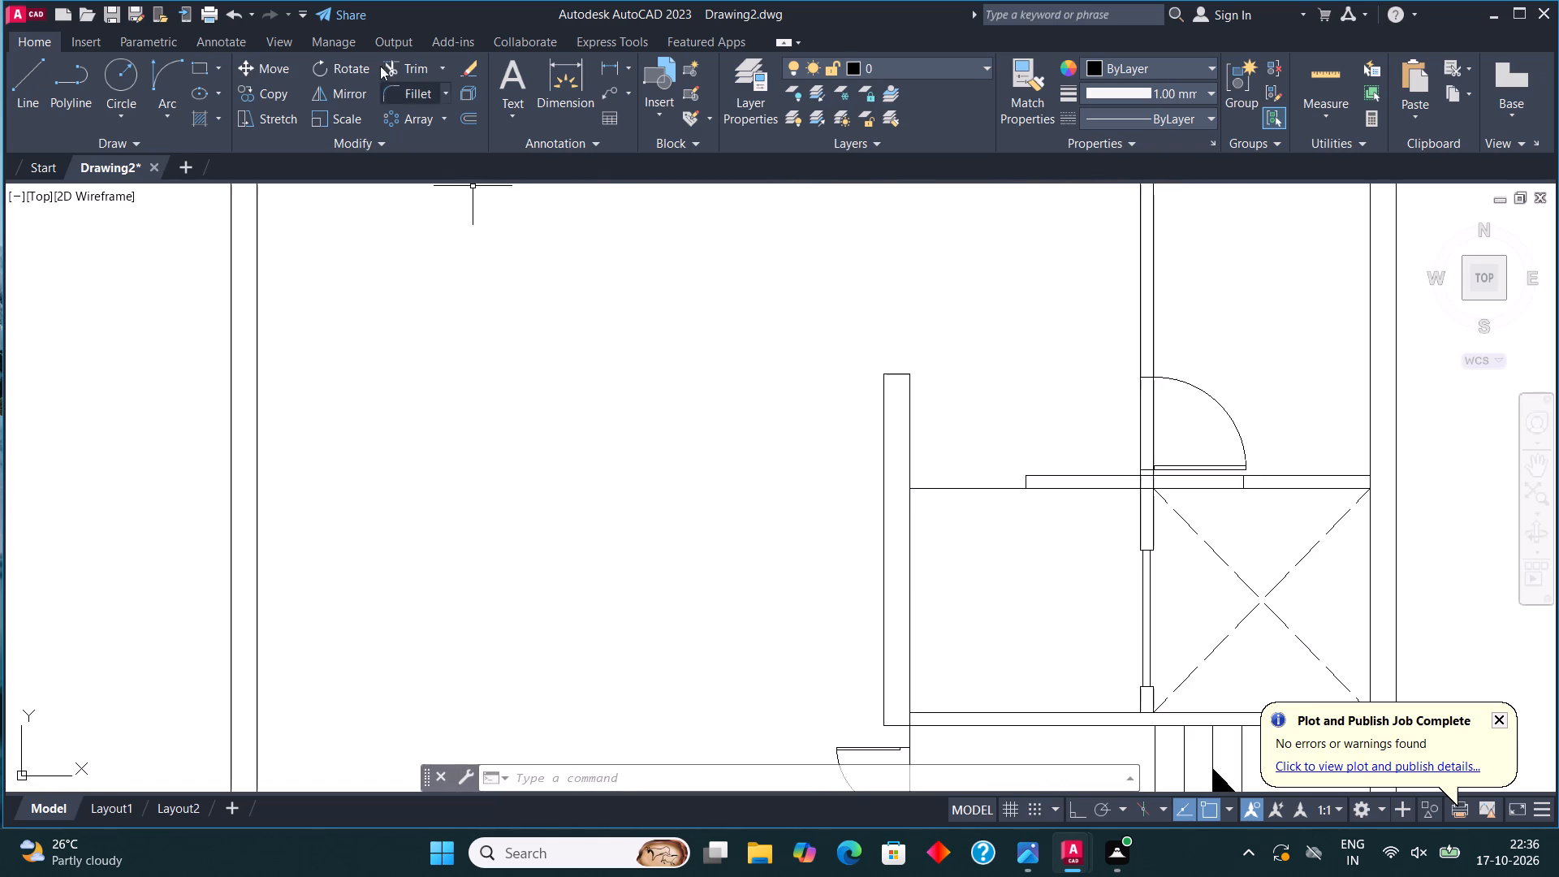
pyautogui.click(207, 63)
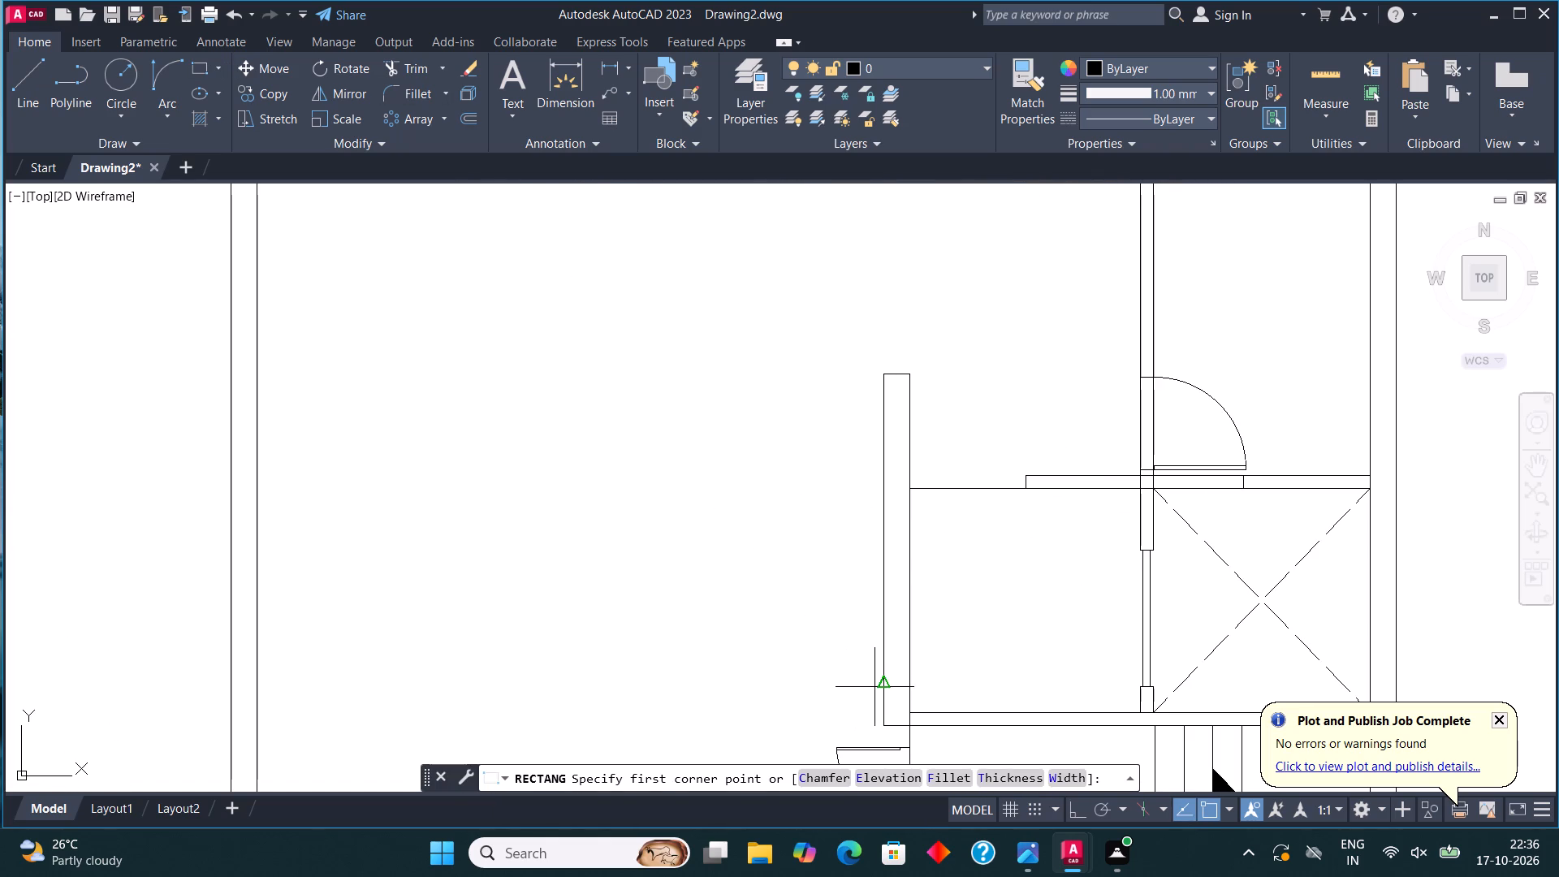
pyautogui.click(881, 691)
pyautogui.click(854, 413)
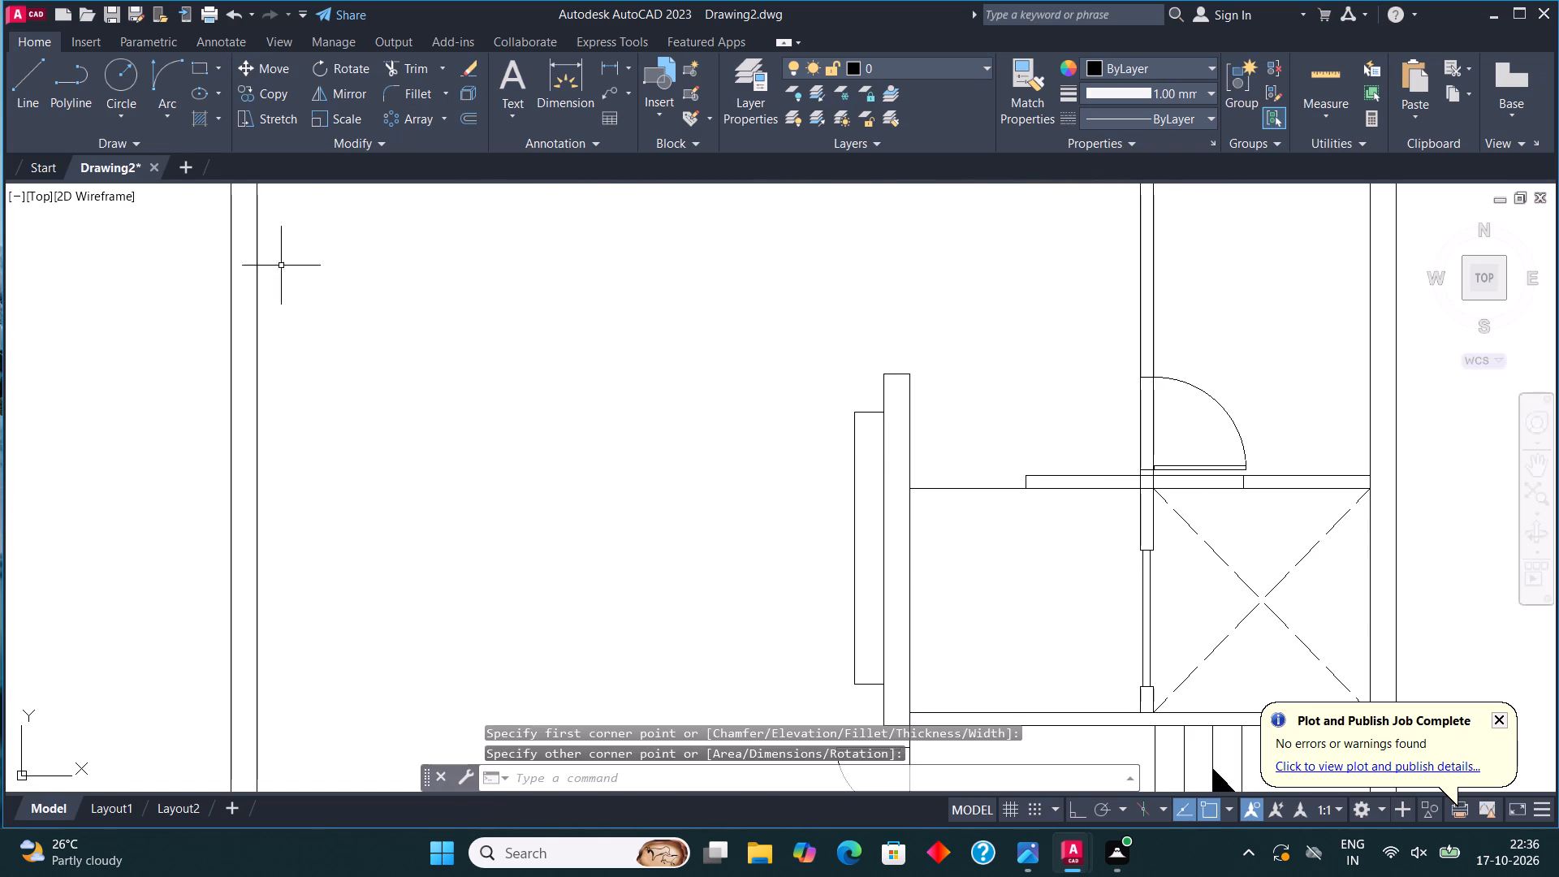
# Draw an upright rectangle for the sofa seat just inside the living area's outer wall, opposite the narrow wall rectangle.
pyautogui.click(203, 67)
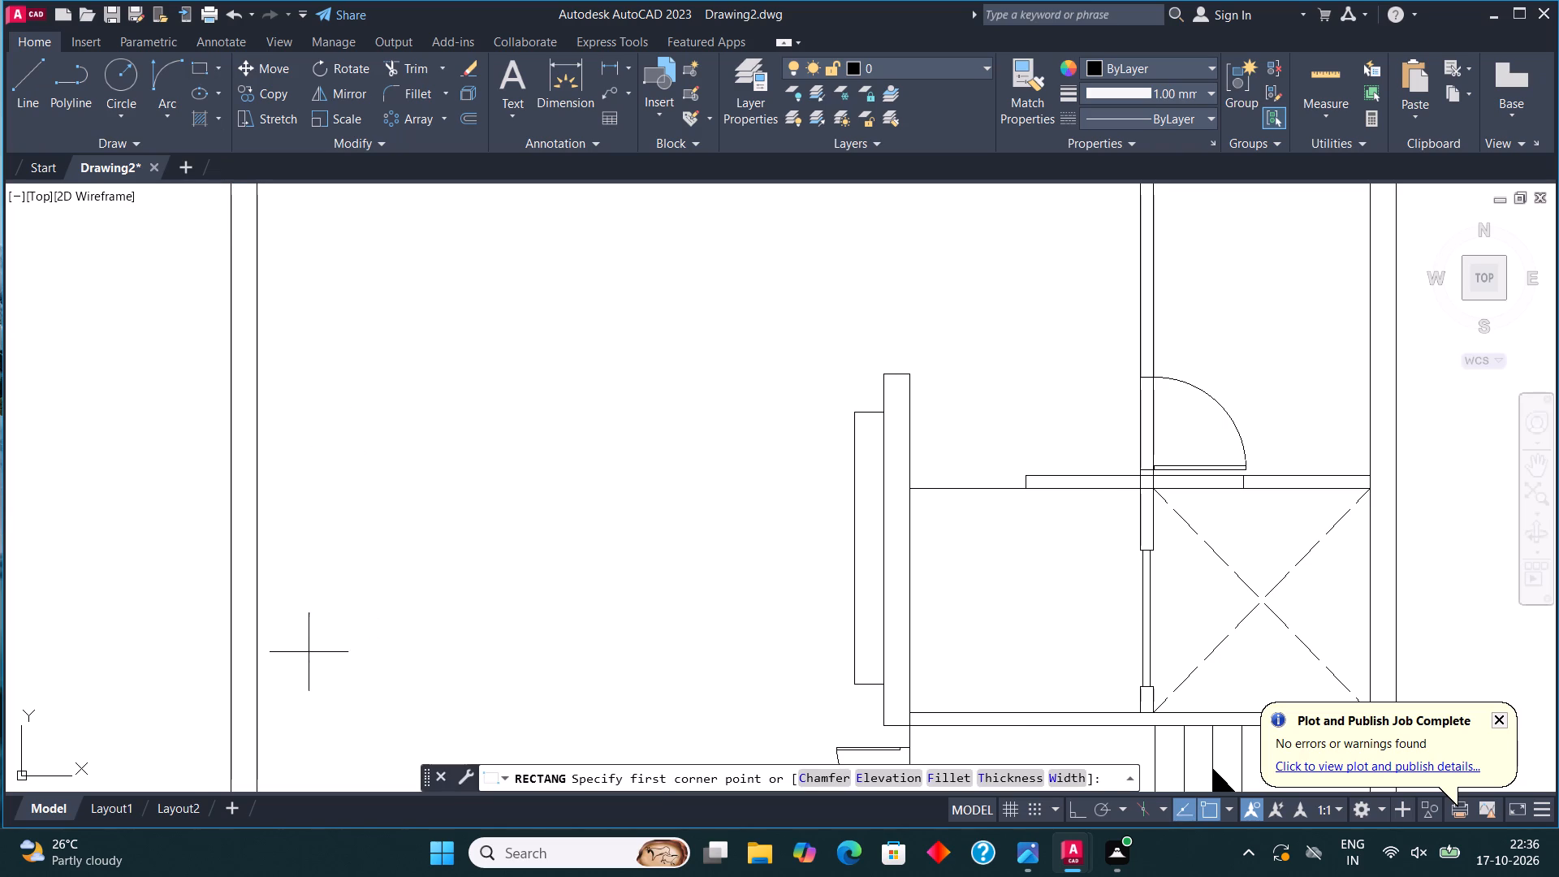
pyautogui.click(309, 652)
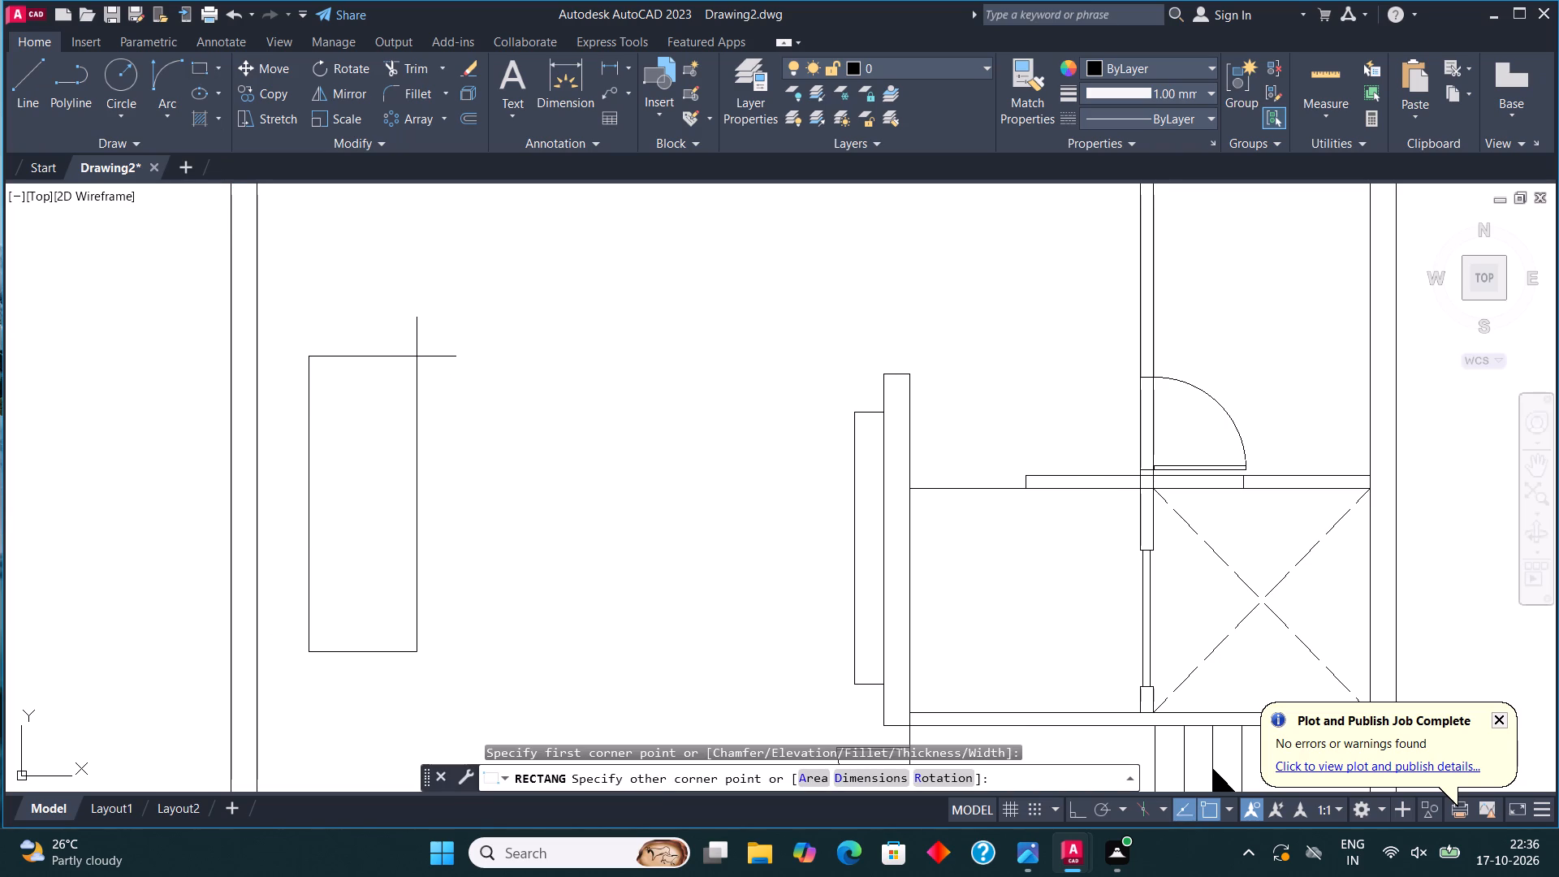
pyautogui.click(421, 356)
# Draw the sofa's back and arms as connected orthogonal lines around three sides of the seat rectangle, about 3'-7" deep overall.
pyautogui.click(28, 76)
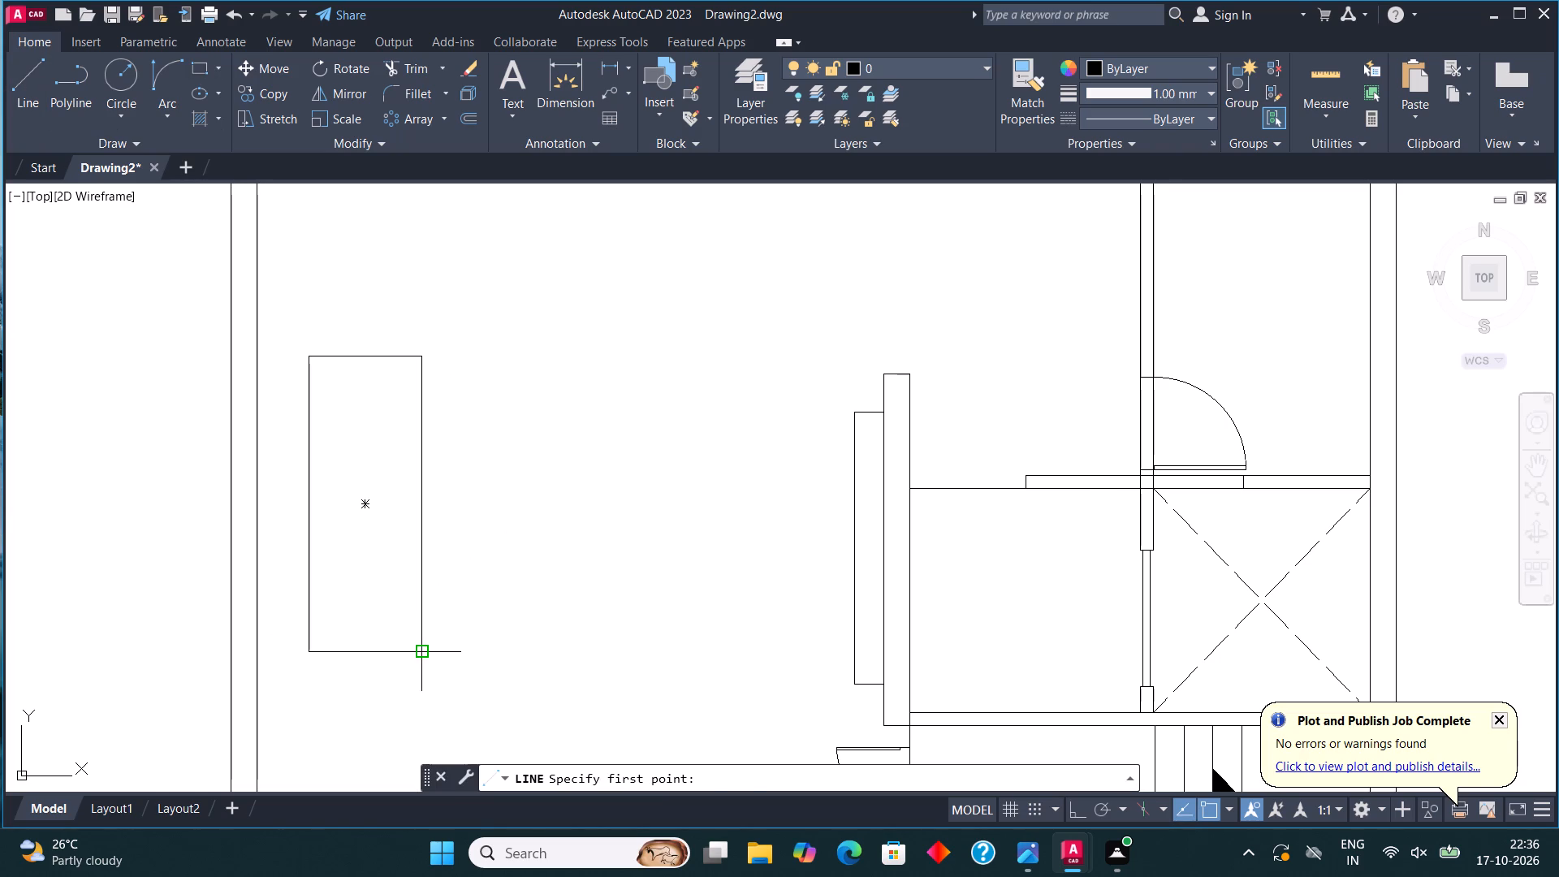
pyautogui.click(421, 650)
pyautogui.click(421, 672)
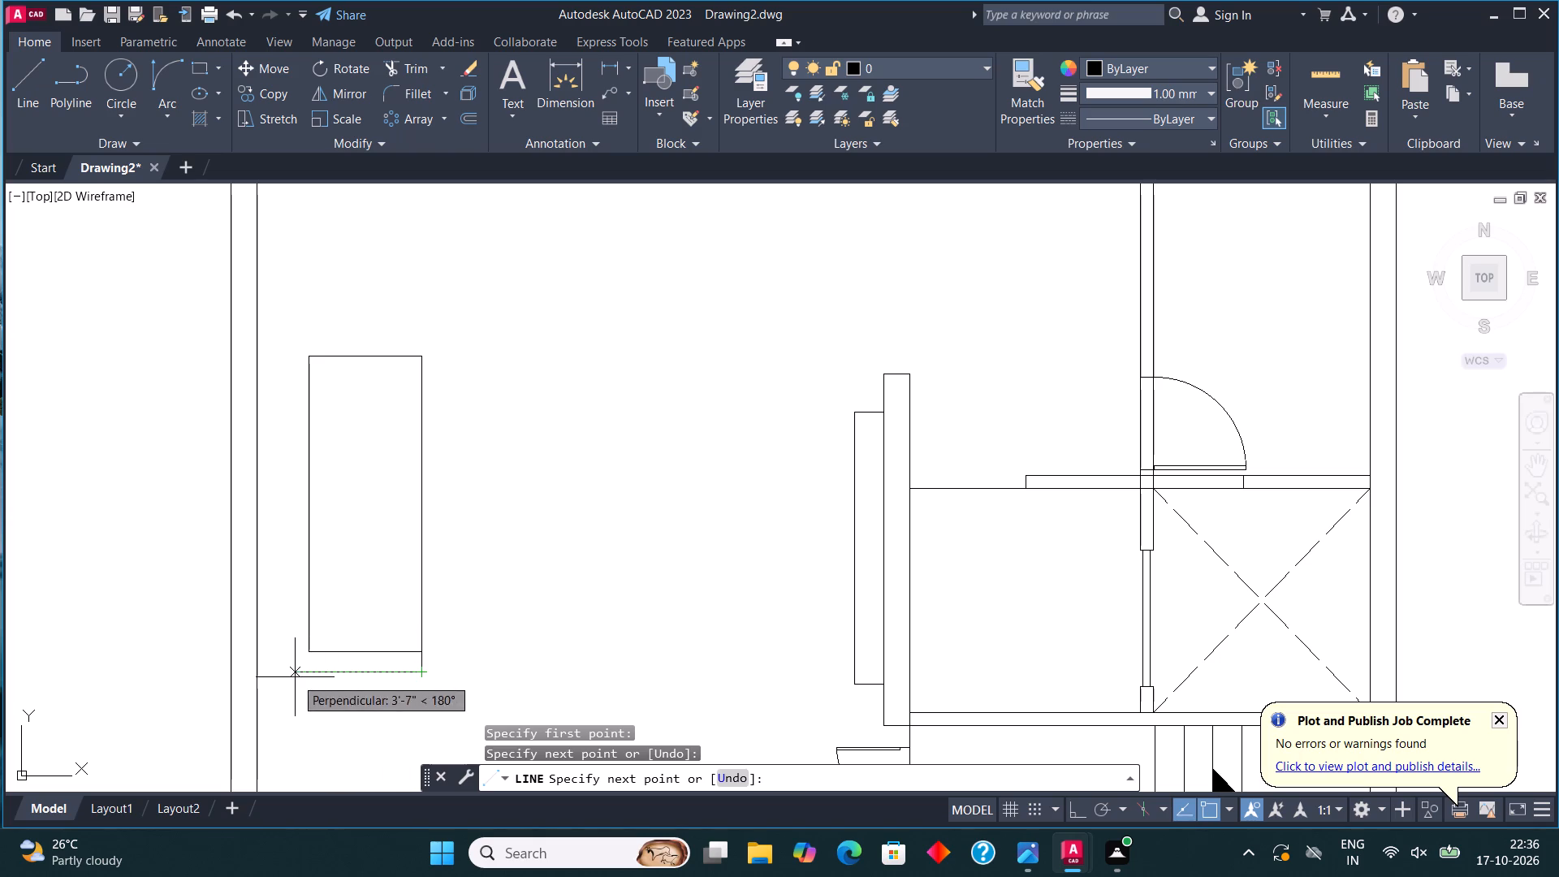
pyautogui.click(295, 677)
pyautogui.scroll(2, 285, 383)
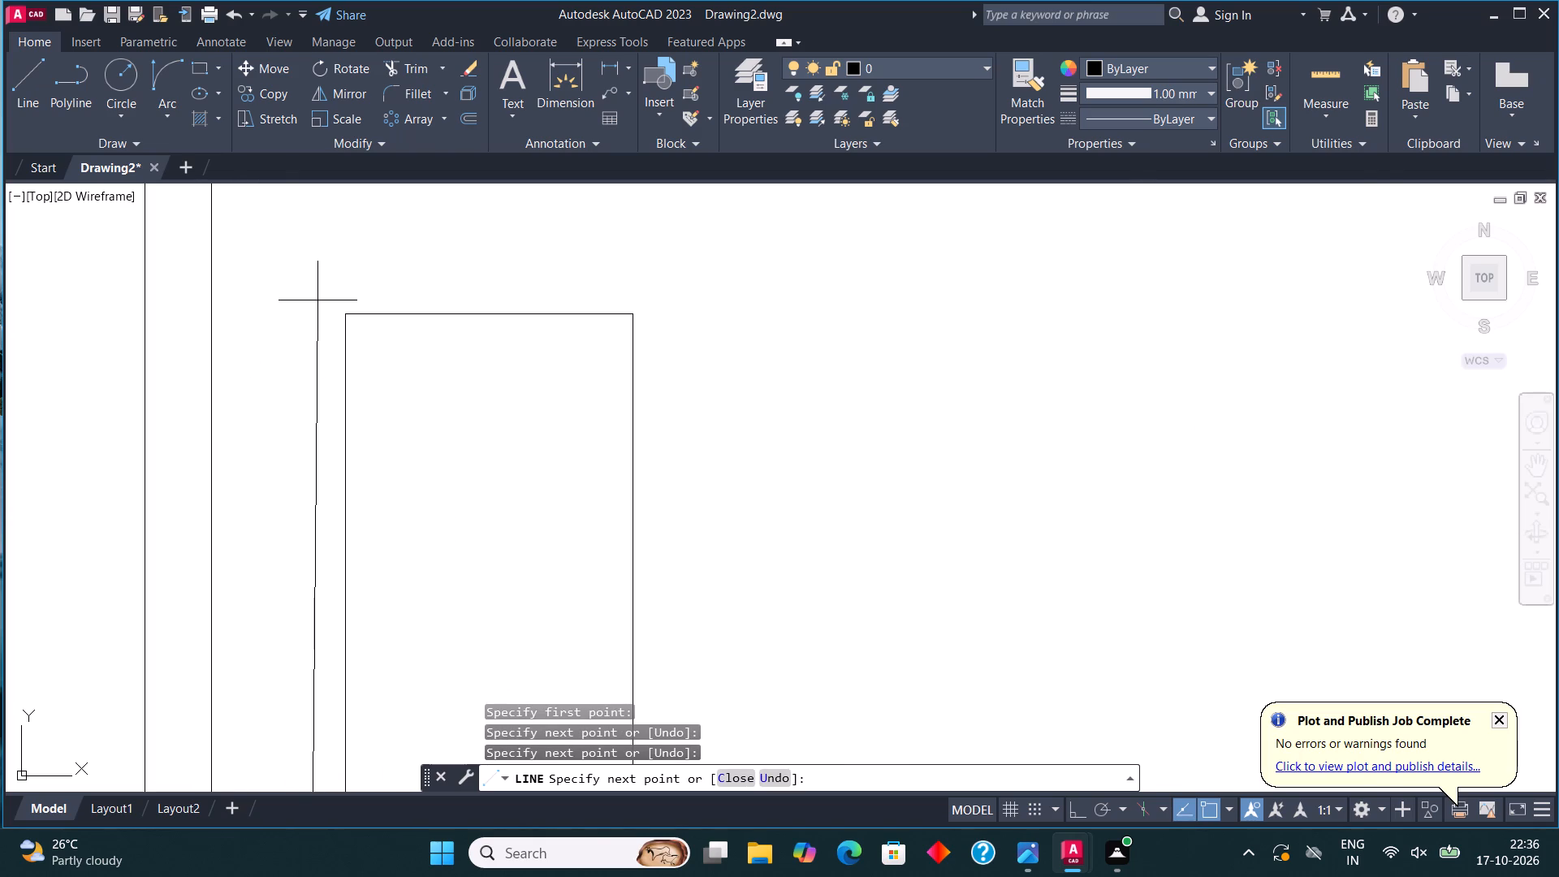
pyautogui.press('F8')
pyautogui.click(326, 284)
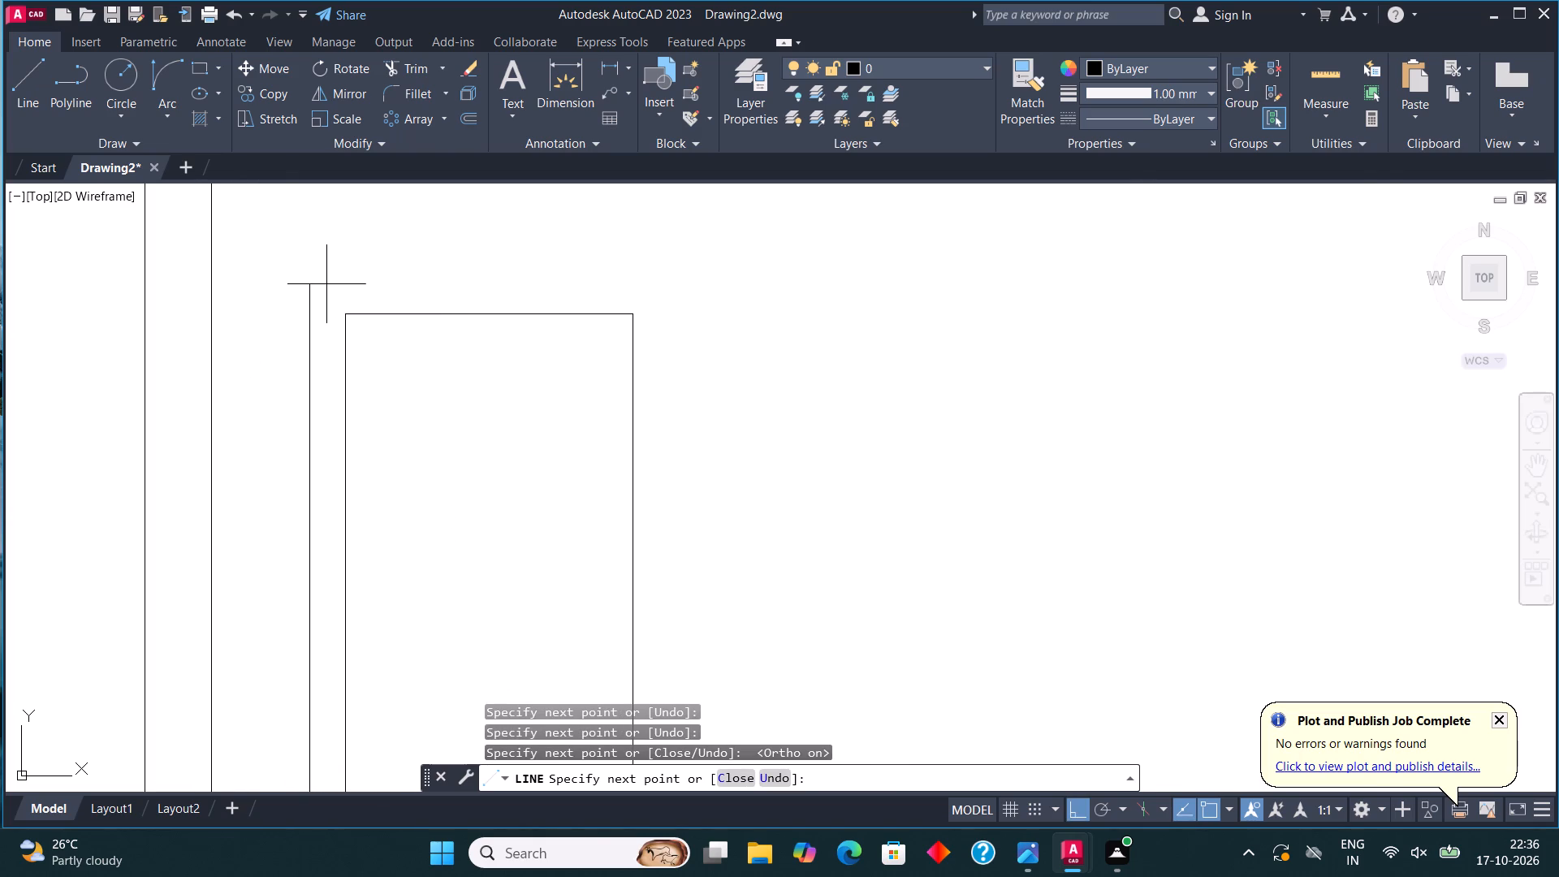
pyautogui.click(629, 288)
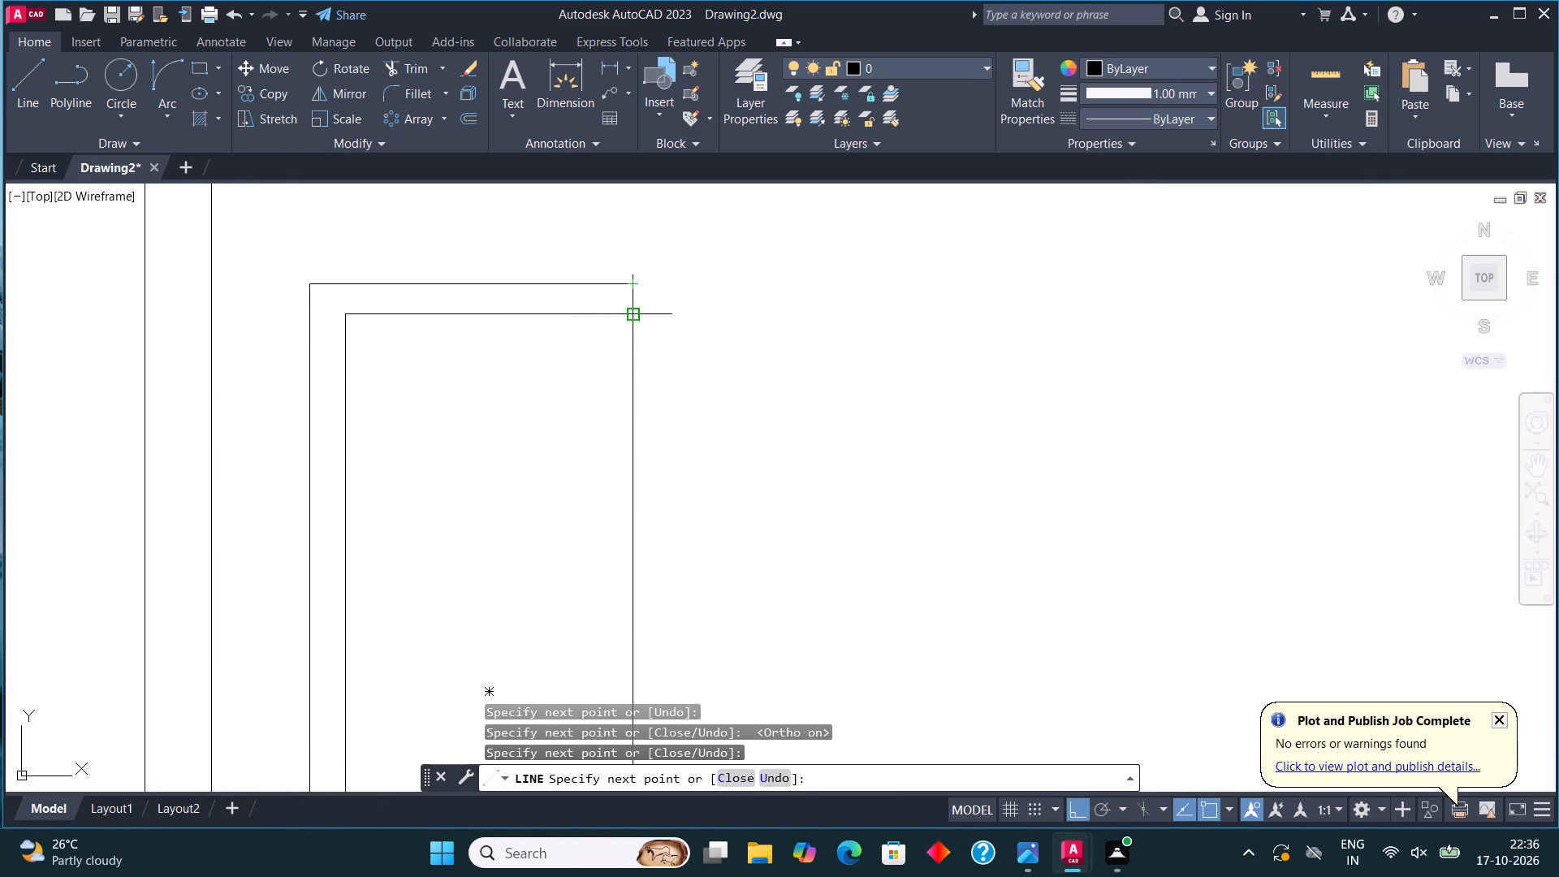
pyautogui.click(638, 327)
pyautogui.scroll(-3, 659, 313)
pyautogui.scroll(1, 663, 326)
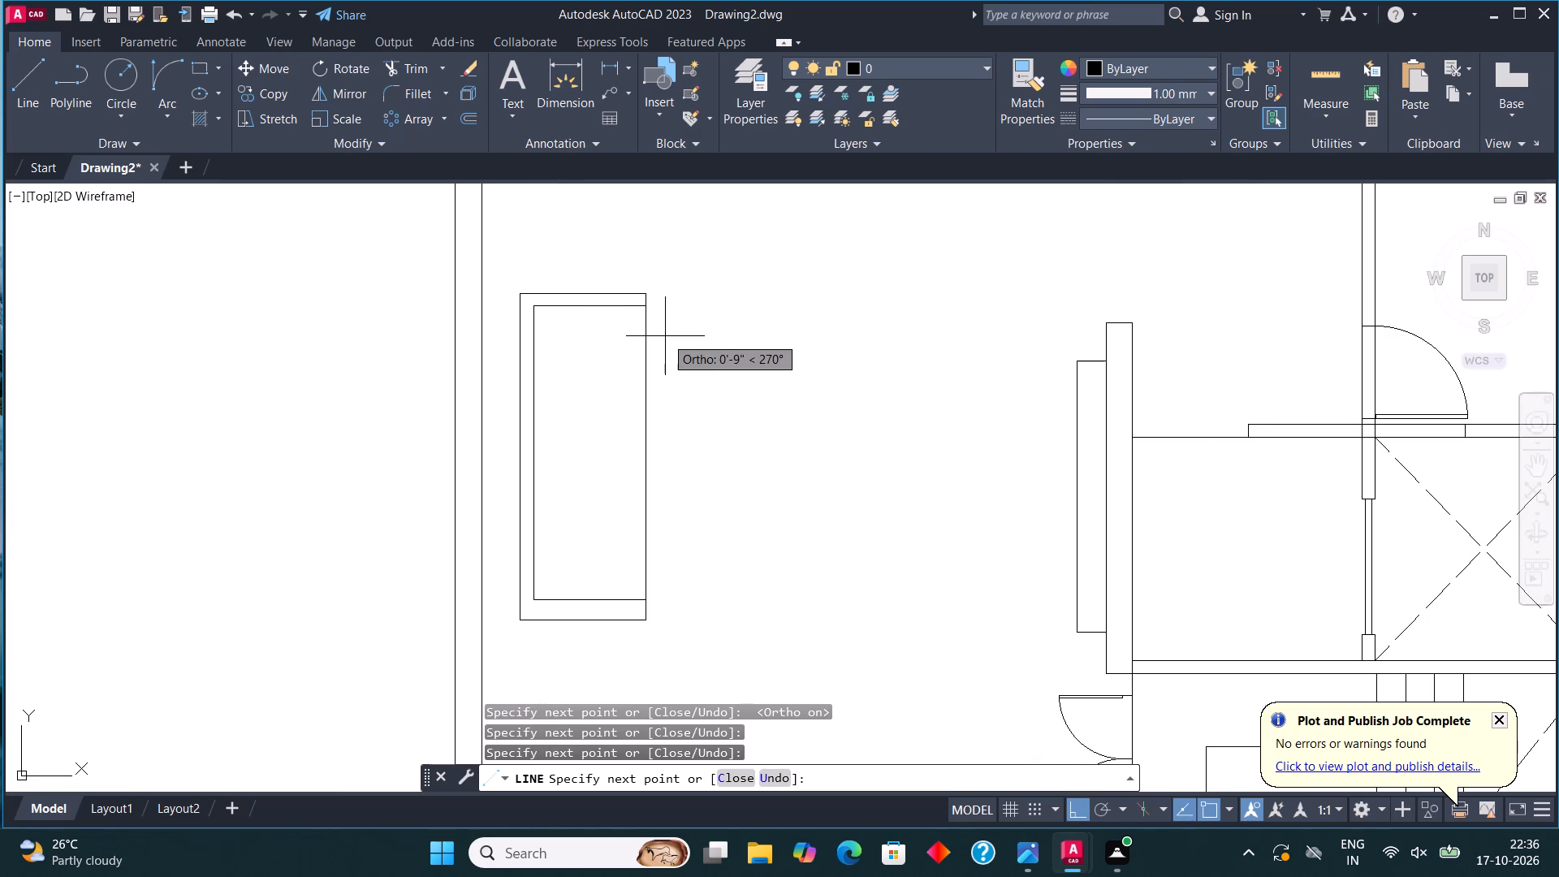
pyautogui.press('Escape')
# Draw a horizontal dividing line across the lower part of the sofa seat, from its back edge to its front edge.
pyautogui.click(41, 72)
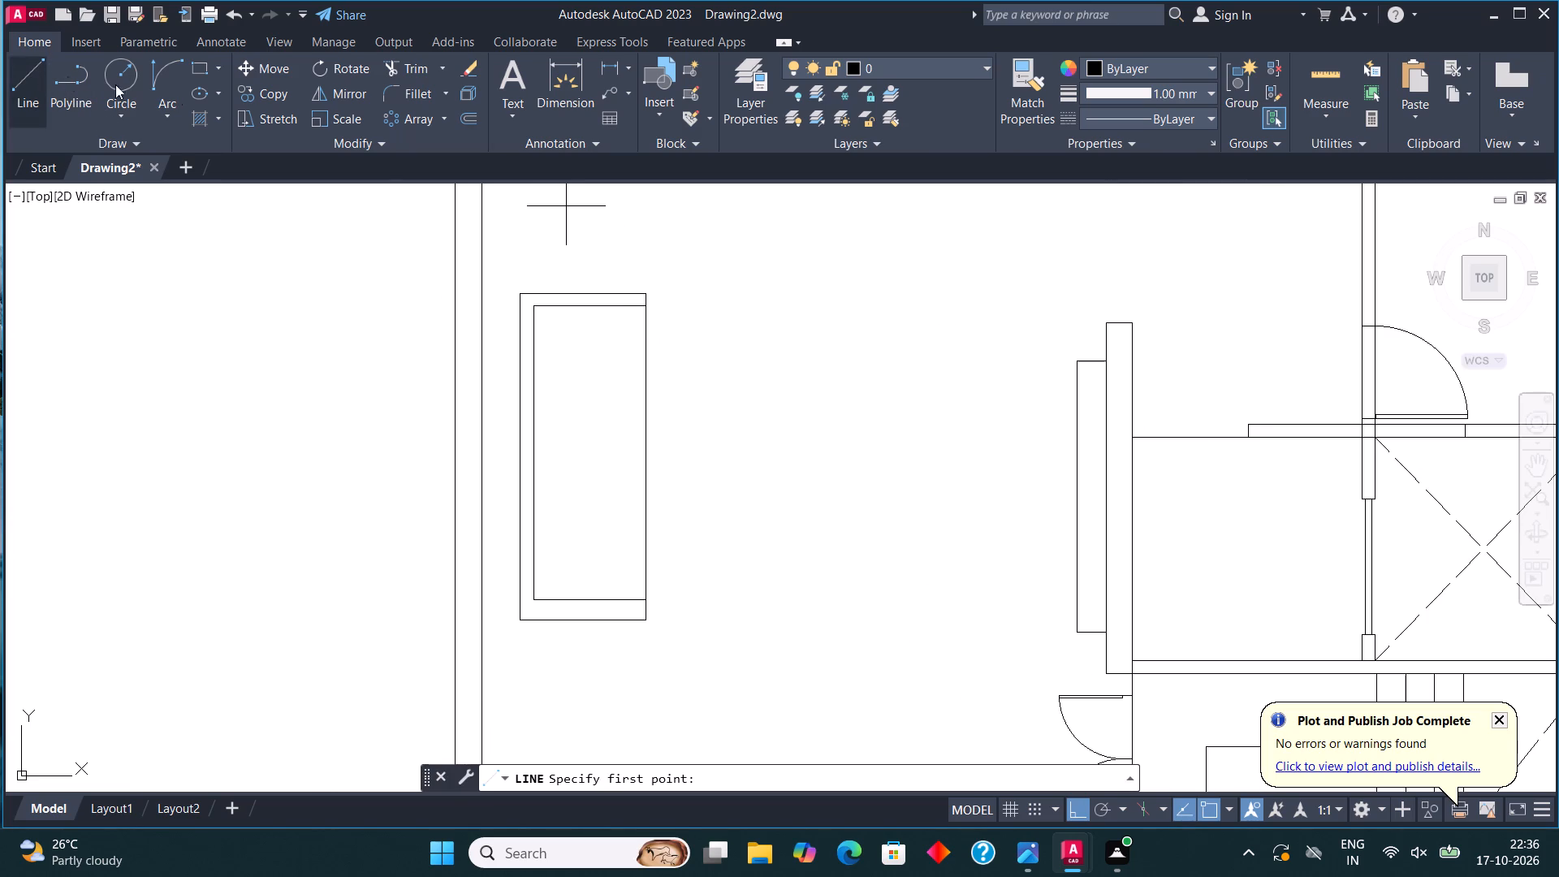
pyautogui.click(536, 508)
pyautogui.click(645, 507)
pyautogui.press('Escape')
# Copy the seat dividing line straight up to split the sofa into three cushions.
pyautogui.click(615, 507)
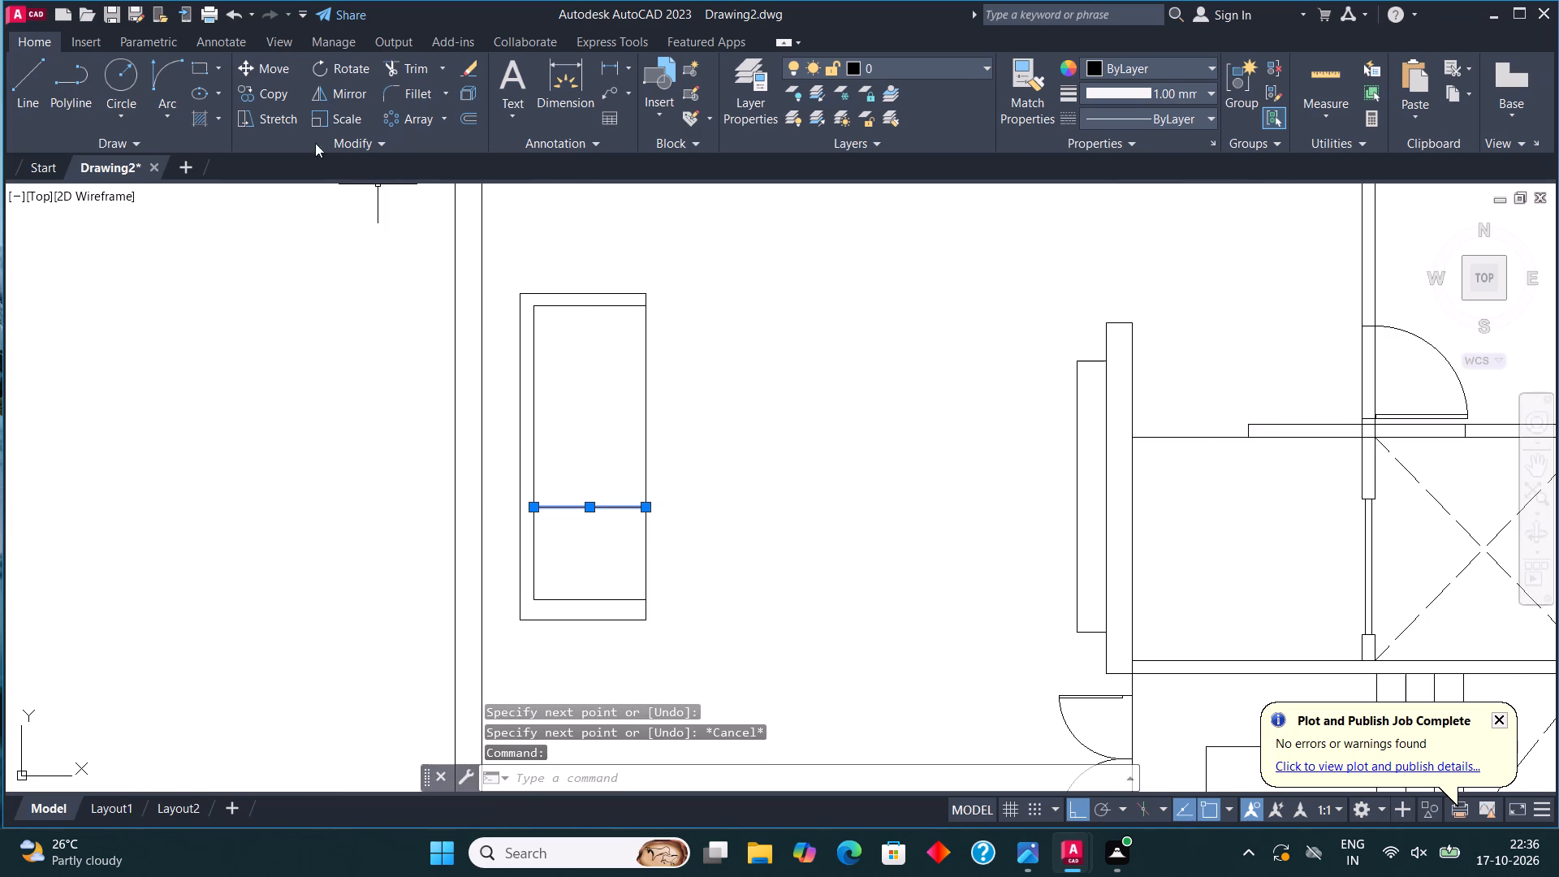
pyautogui.click(275, 95)
pyautogui.click(540, 503)
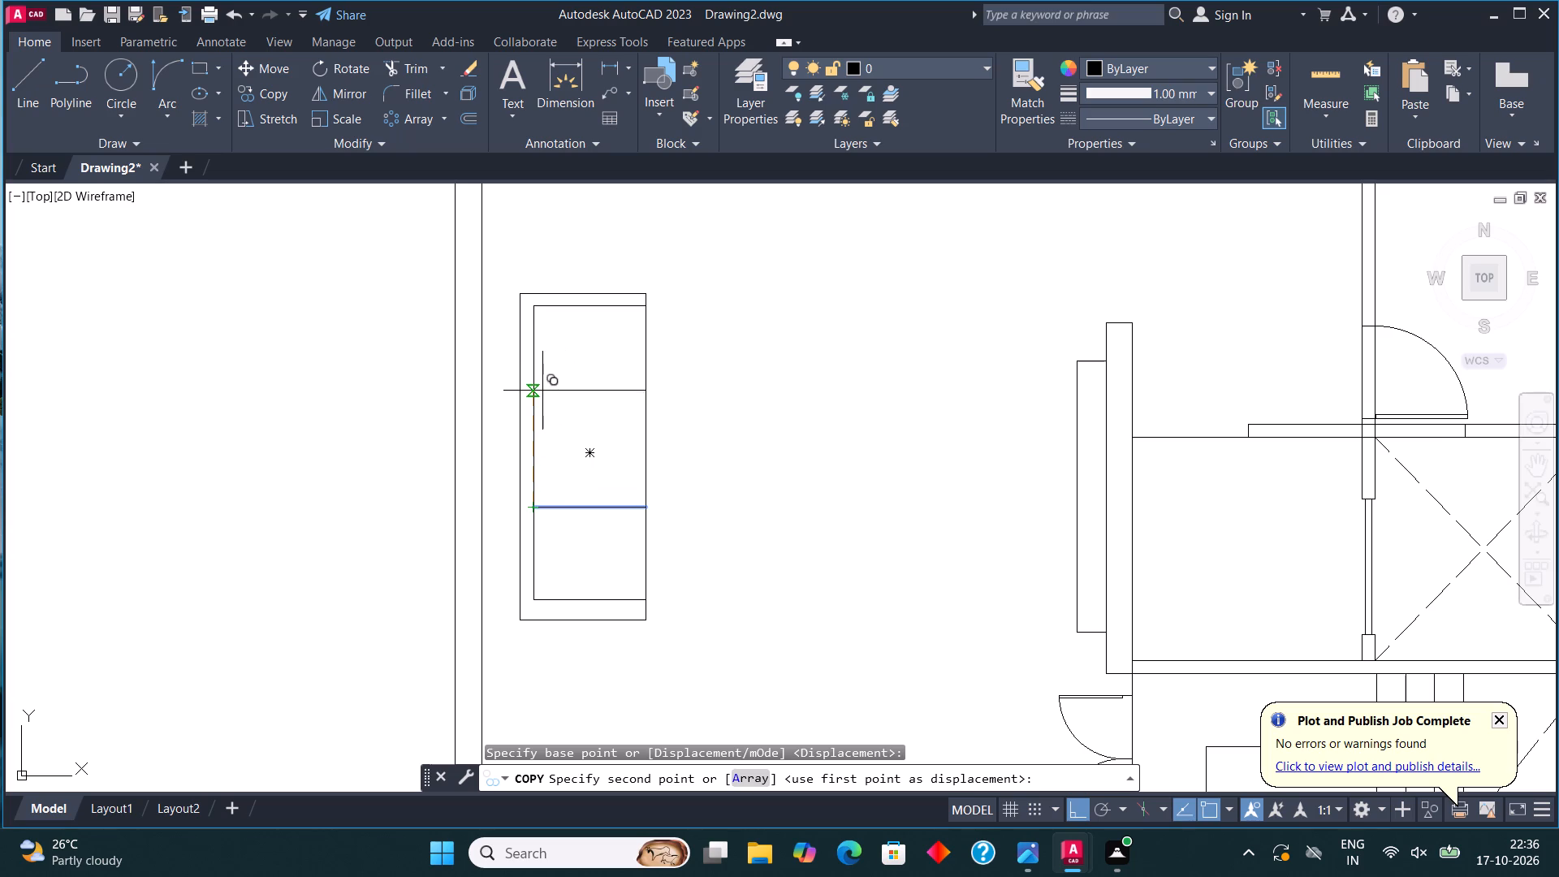
pyautogui.click(542, 412)
pyautogui.press('Escape')
# Nudge the sofa's upper dividing line slightly upward to even out the cushions.
pyautogui.scroll(-2, 599, 393)
pyautogui.scroll(3, 602, 403)
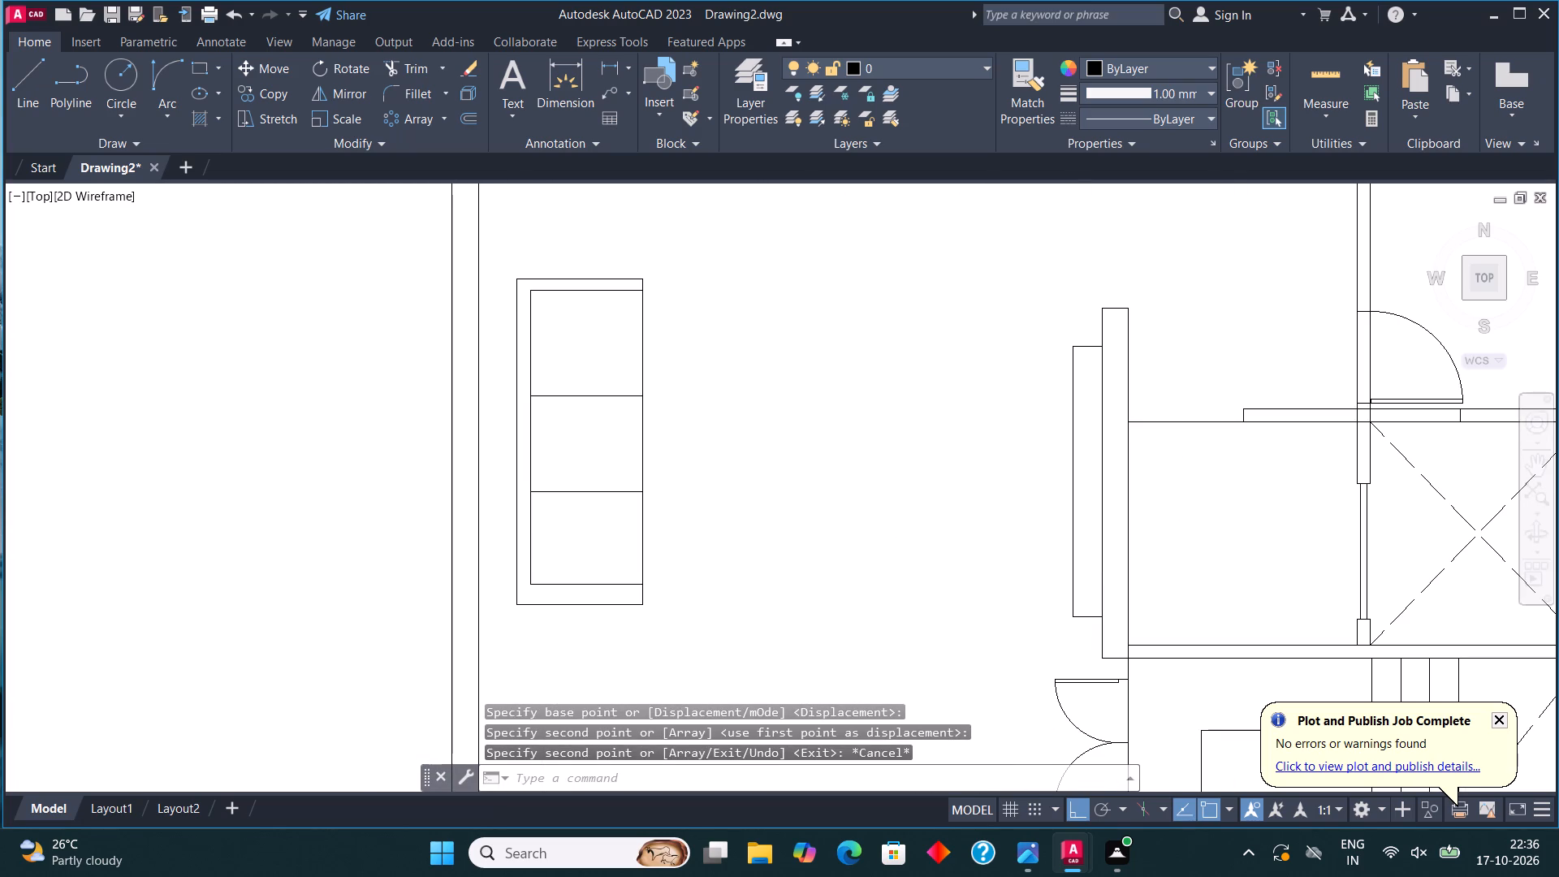
pyautogui.scroll(-2, 603, 404)
pyautogui.scroll(1, 602, 419)
pyautogui.click(598, 406)
pyautogui.click(589, 374)
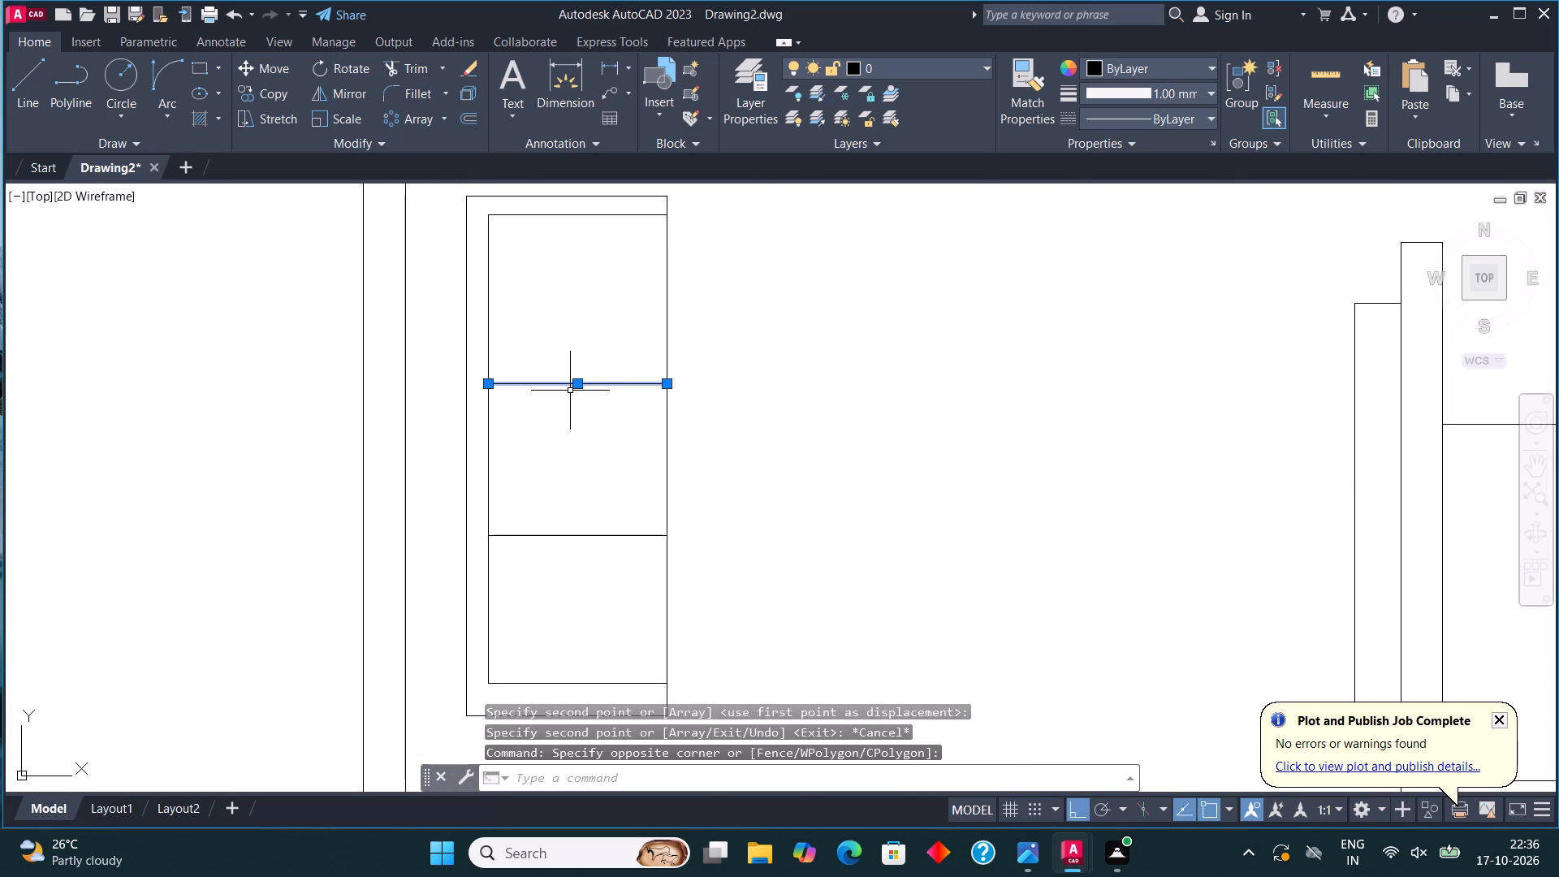
pyautogui.click(576, 388)
pyautogui.click(576, 374)
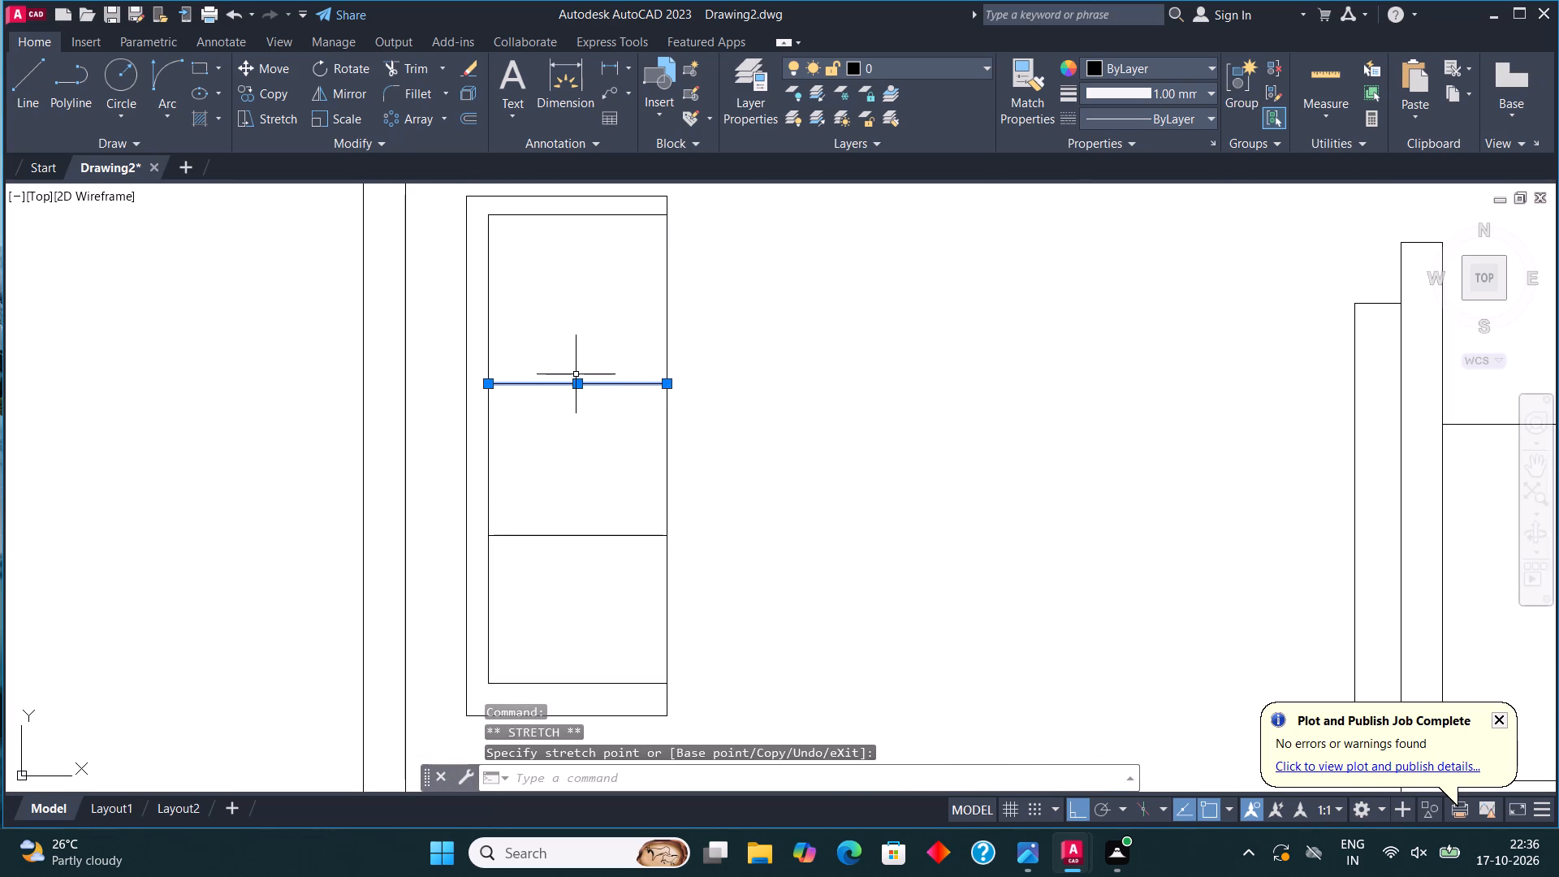
pyautogui.press('Escape')
pyautogui.click(582, 382)
pyautogui.scroll(5, 582, 382)
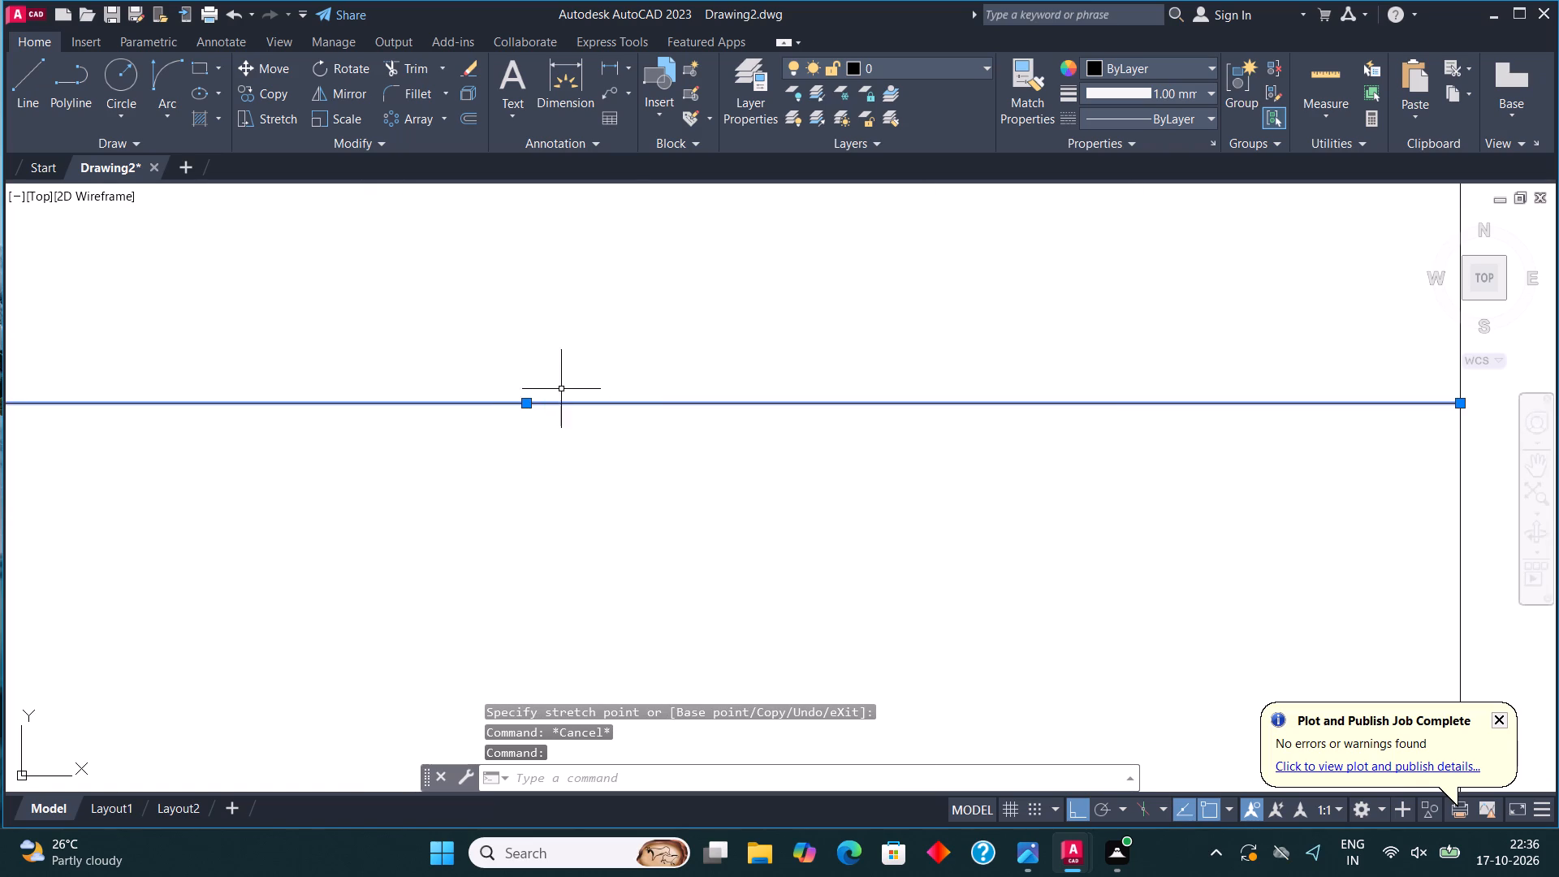
pyautogui.click(525, 404)
pyautogui.click(530, 339)
pyautogui.scroll(-2, 543, 343)
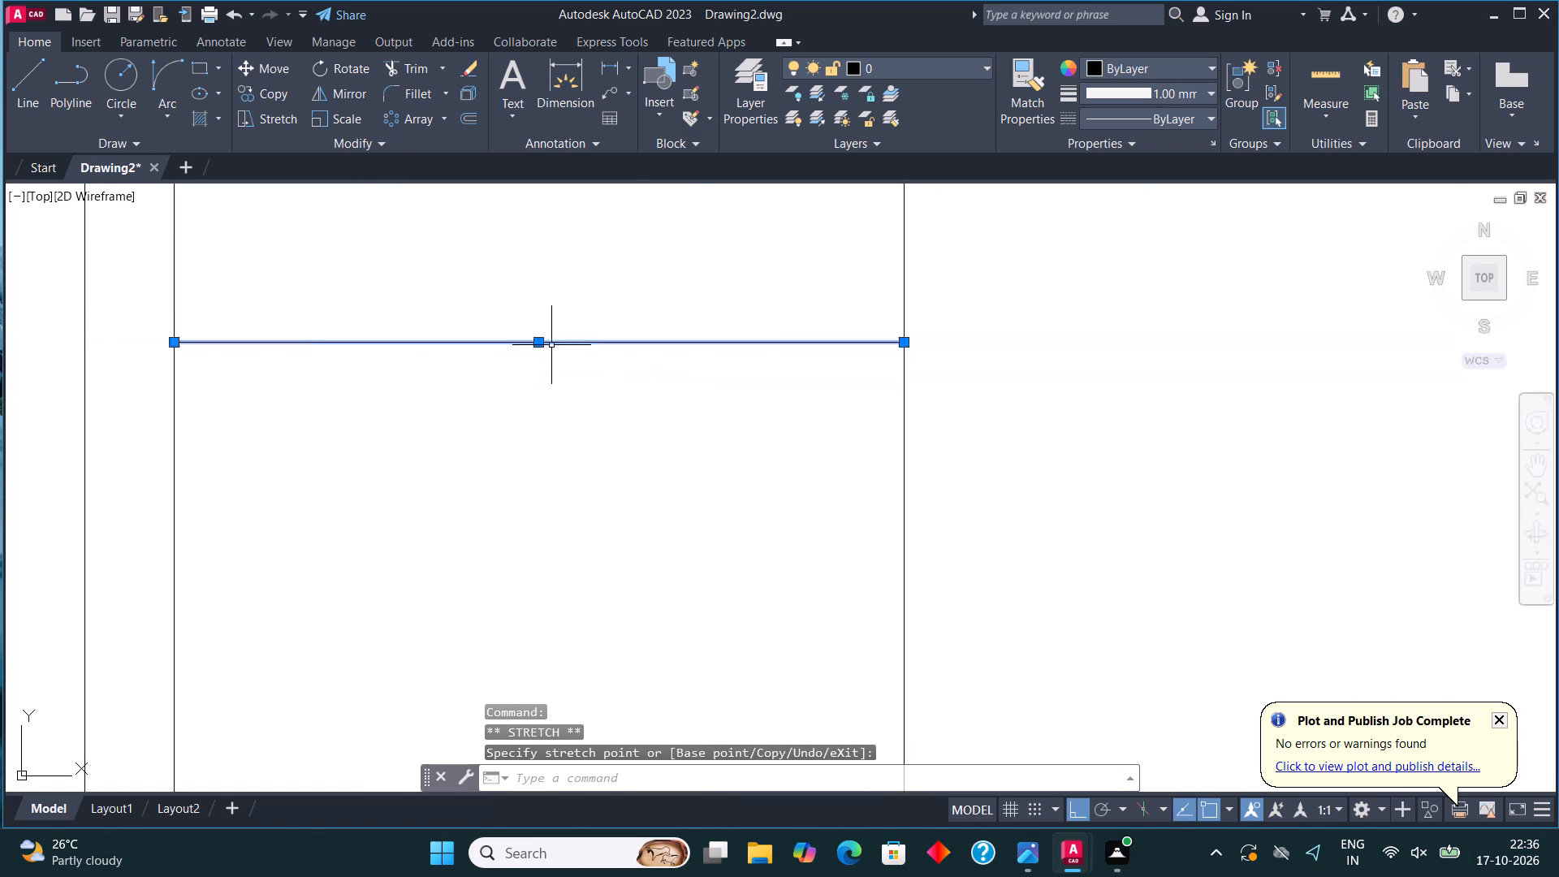
pyautogui.scroll(-2, 555, 347)
pyautogui.press('Escape')
# Draw a small upright rectangle for a coffee table in front of the sofa's middle.
pyautogui.scroll(-3, 655, 364)
pyautogui.moveTo(677, 424); pyautogui.dragTo(658, 442, button='middle')
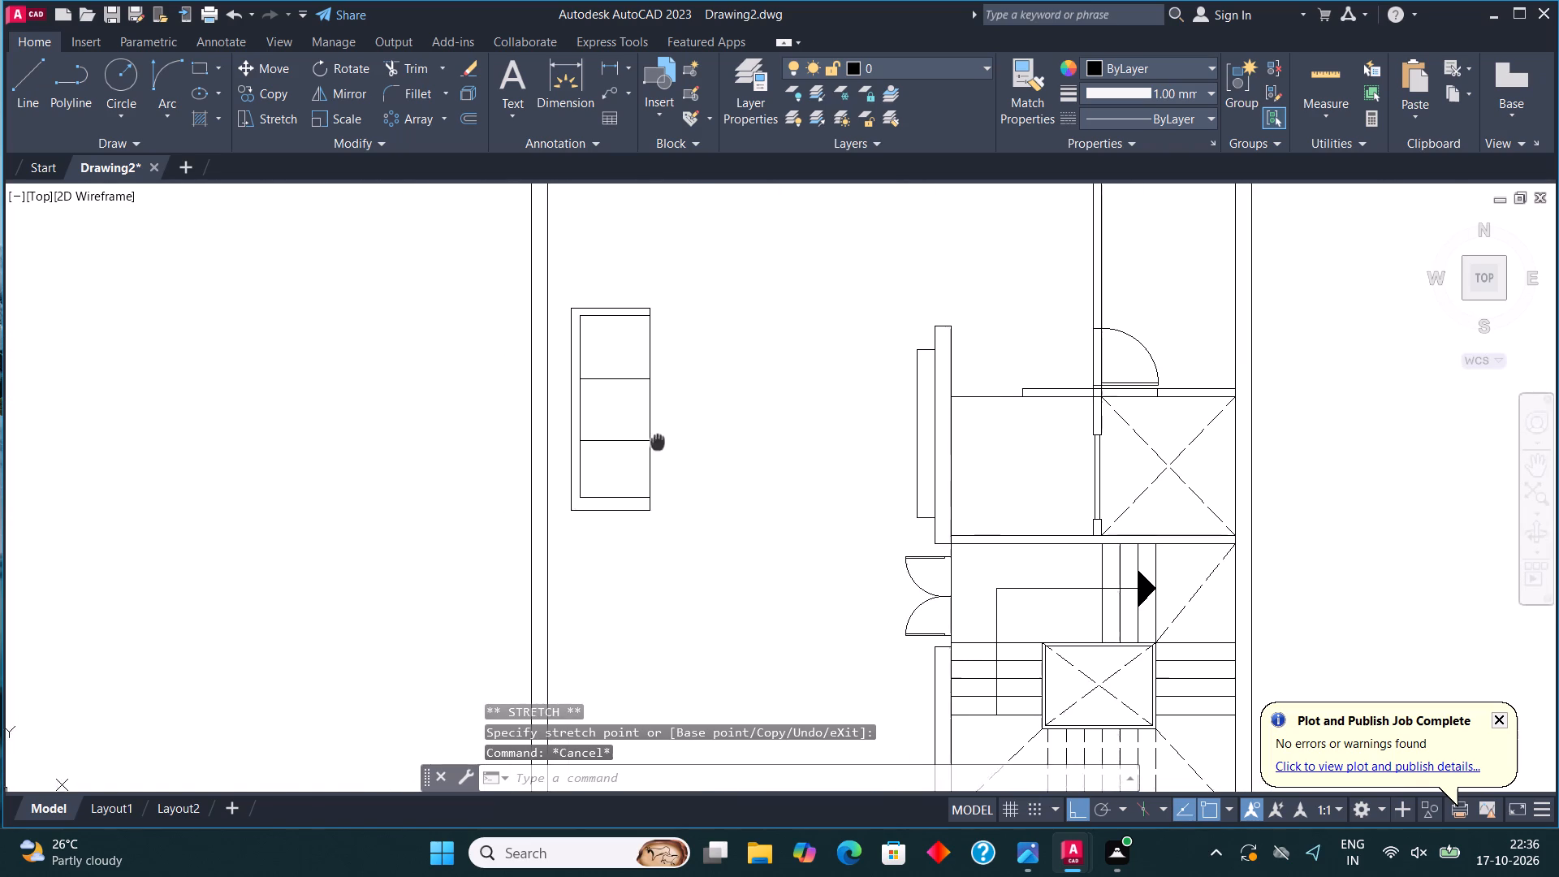
pyautogui.moveTo(658, 442); pyautogui.dragTo(640, 507, button='middle')
pyautogui.click(203, 71)
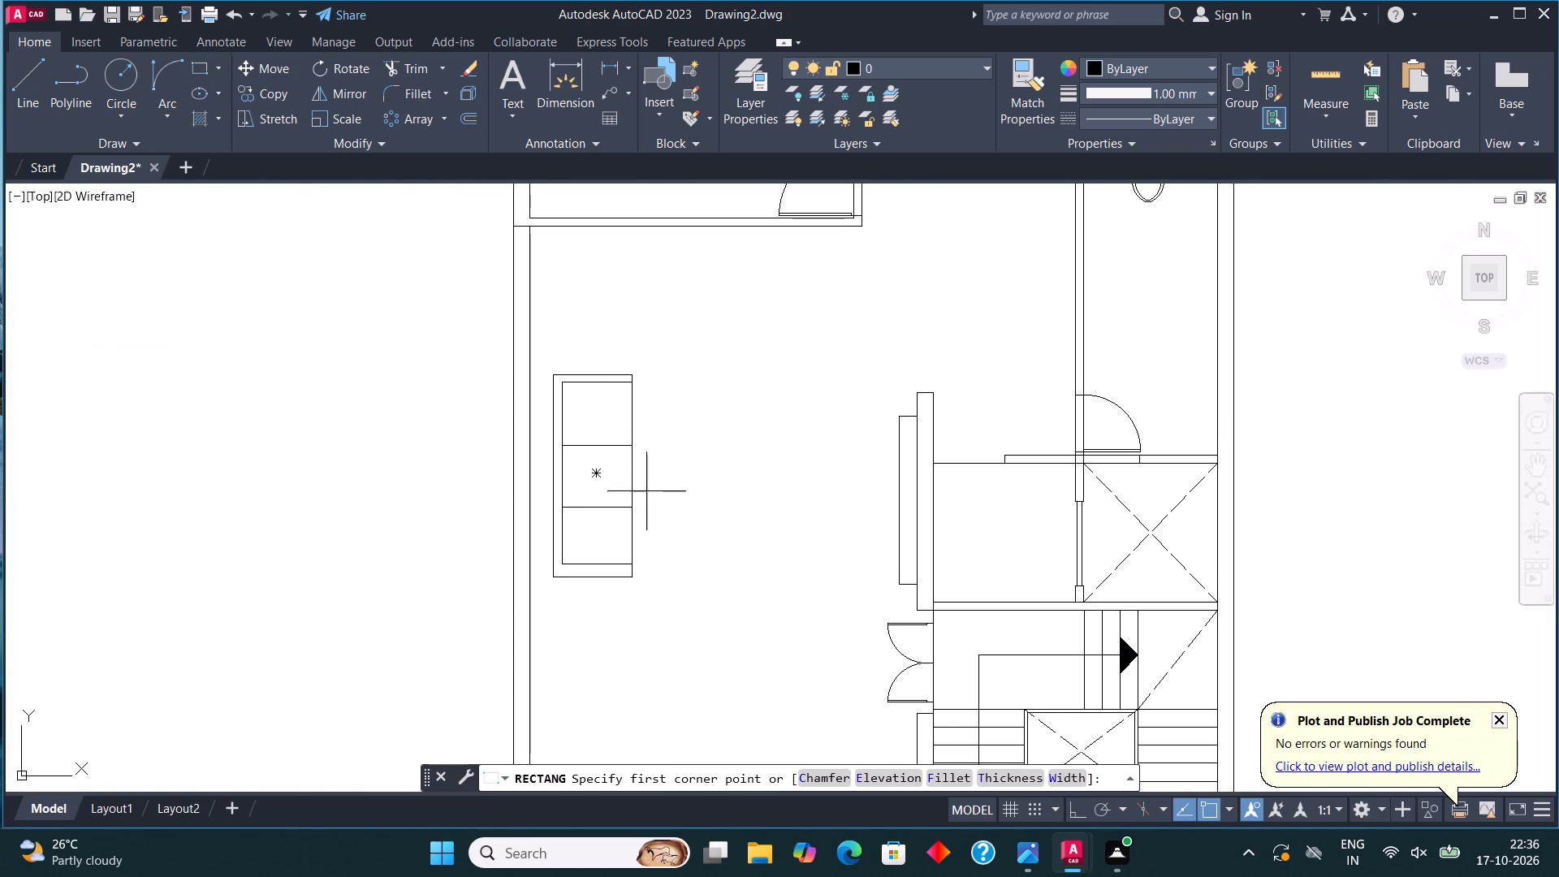
pyautogui.scroll(2, 650, 501)
pyautogui.click(641, 547)
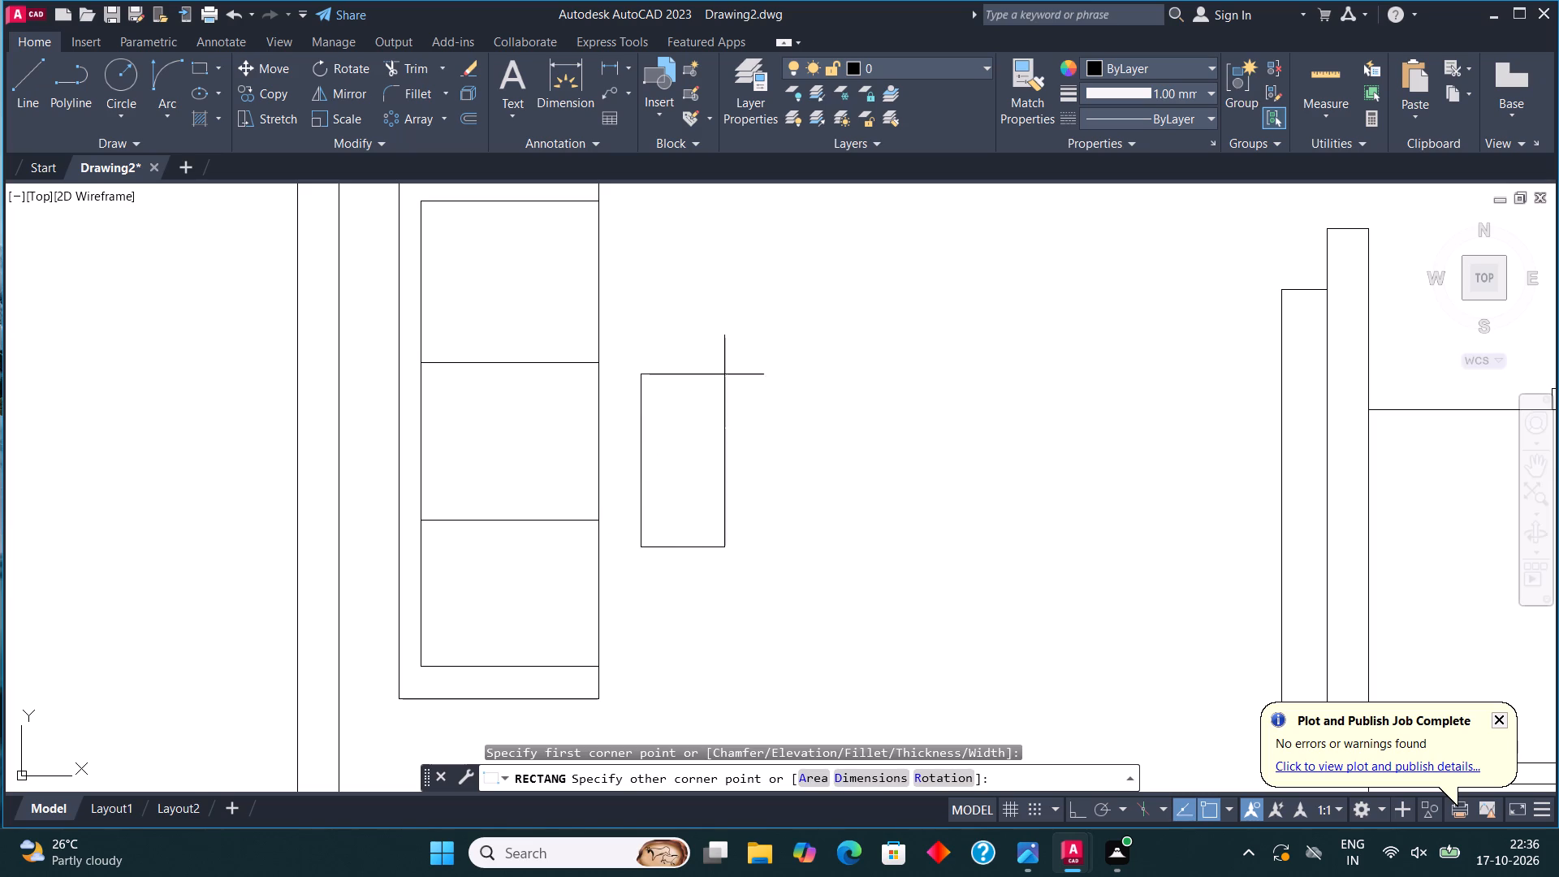
pyautogui.click(755, 310)
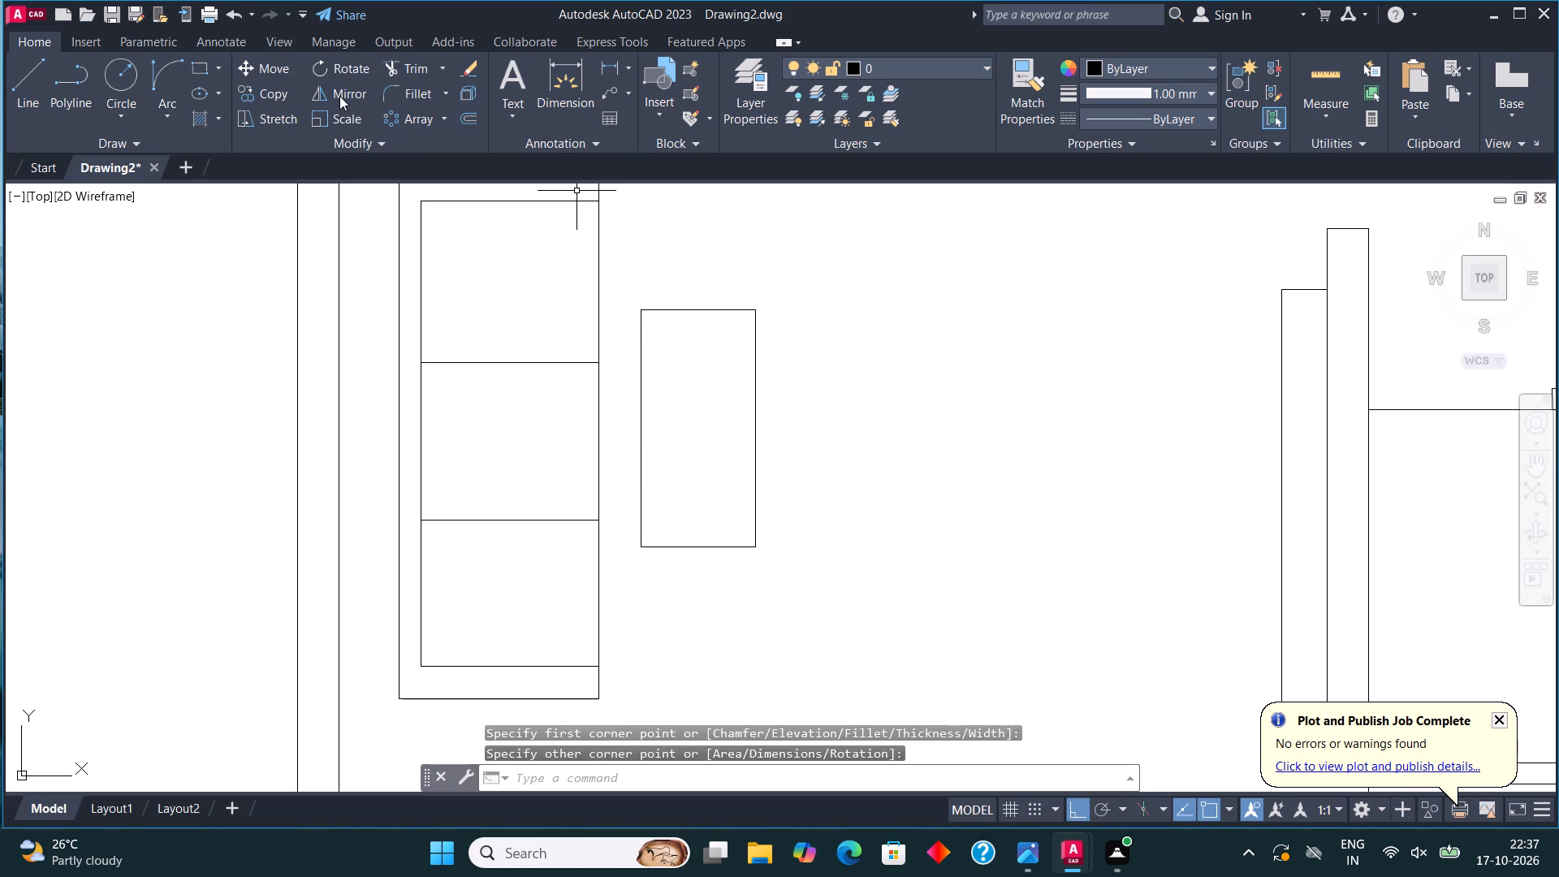
# Offset the coffee table rectangle 1' inward, and try to delete the resulting inner sliver.
pyautogui.click(469, 114)
pyautogui.click(688, 314)
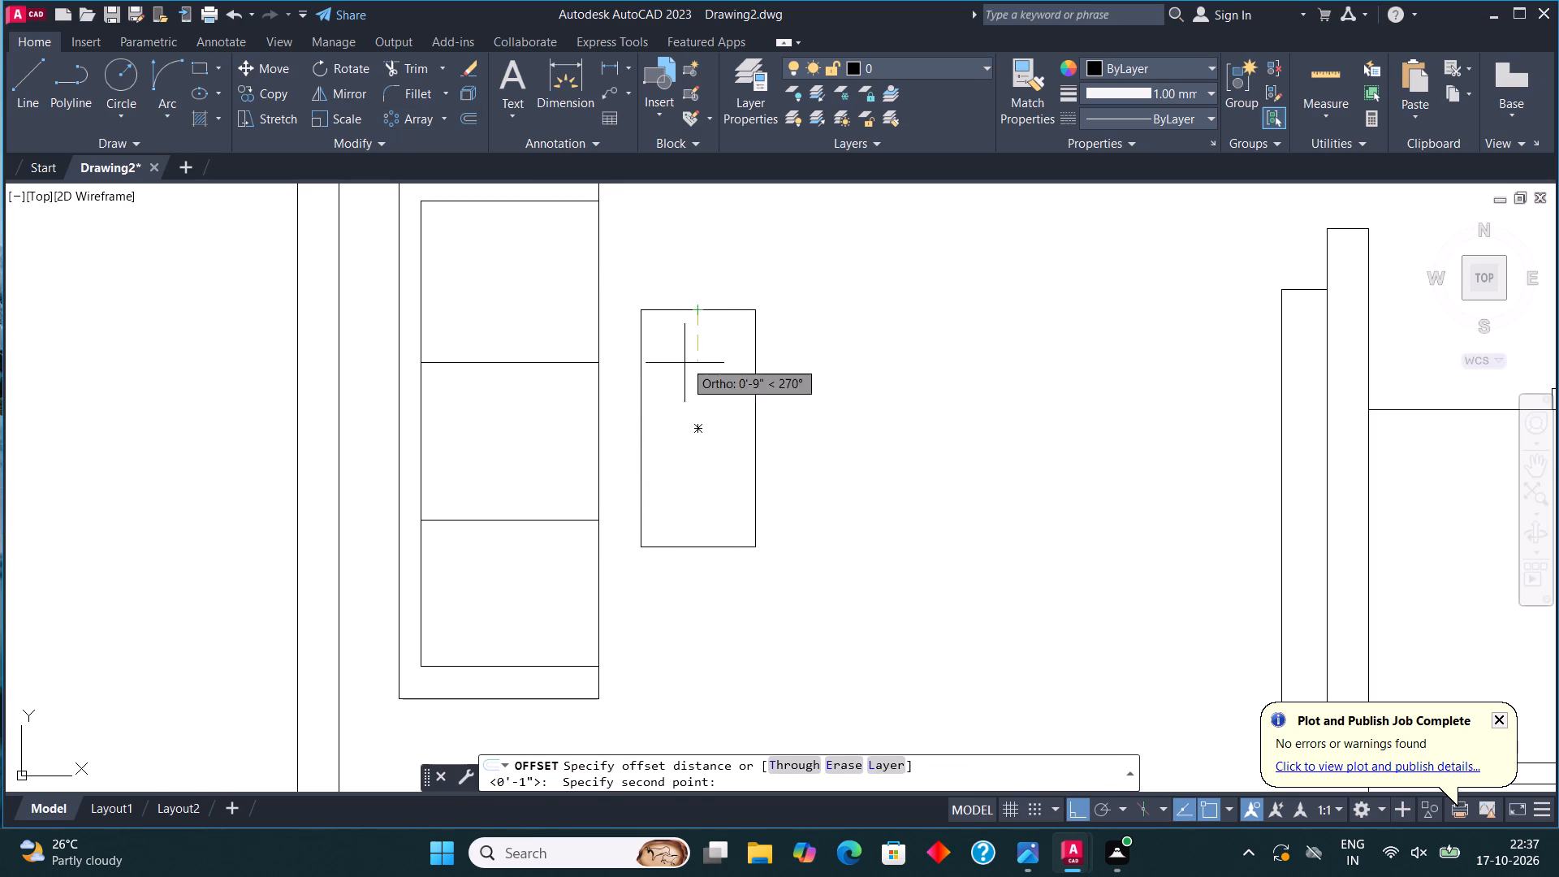
pyautogui.write("1'")
pyautogui.press('Return')
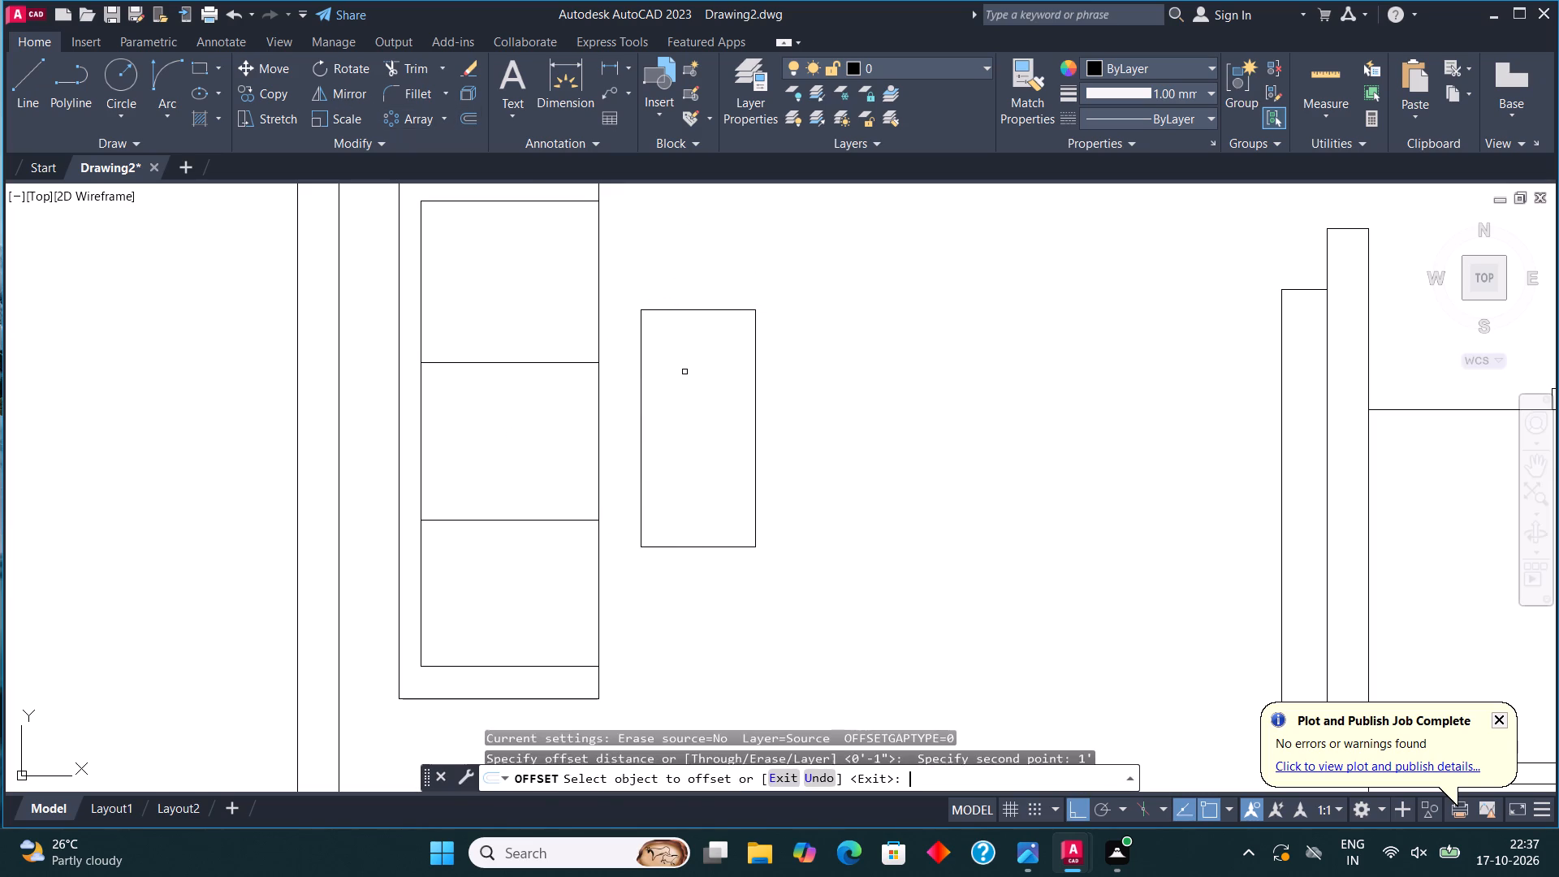
pyautogui.click(699, 309)
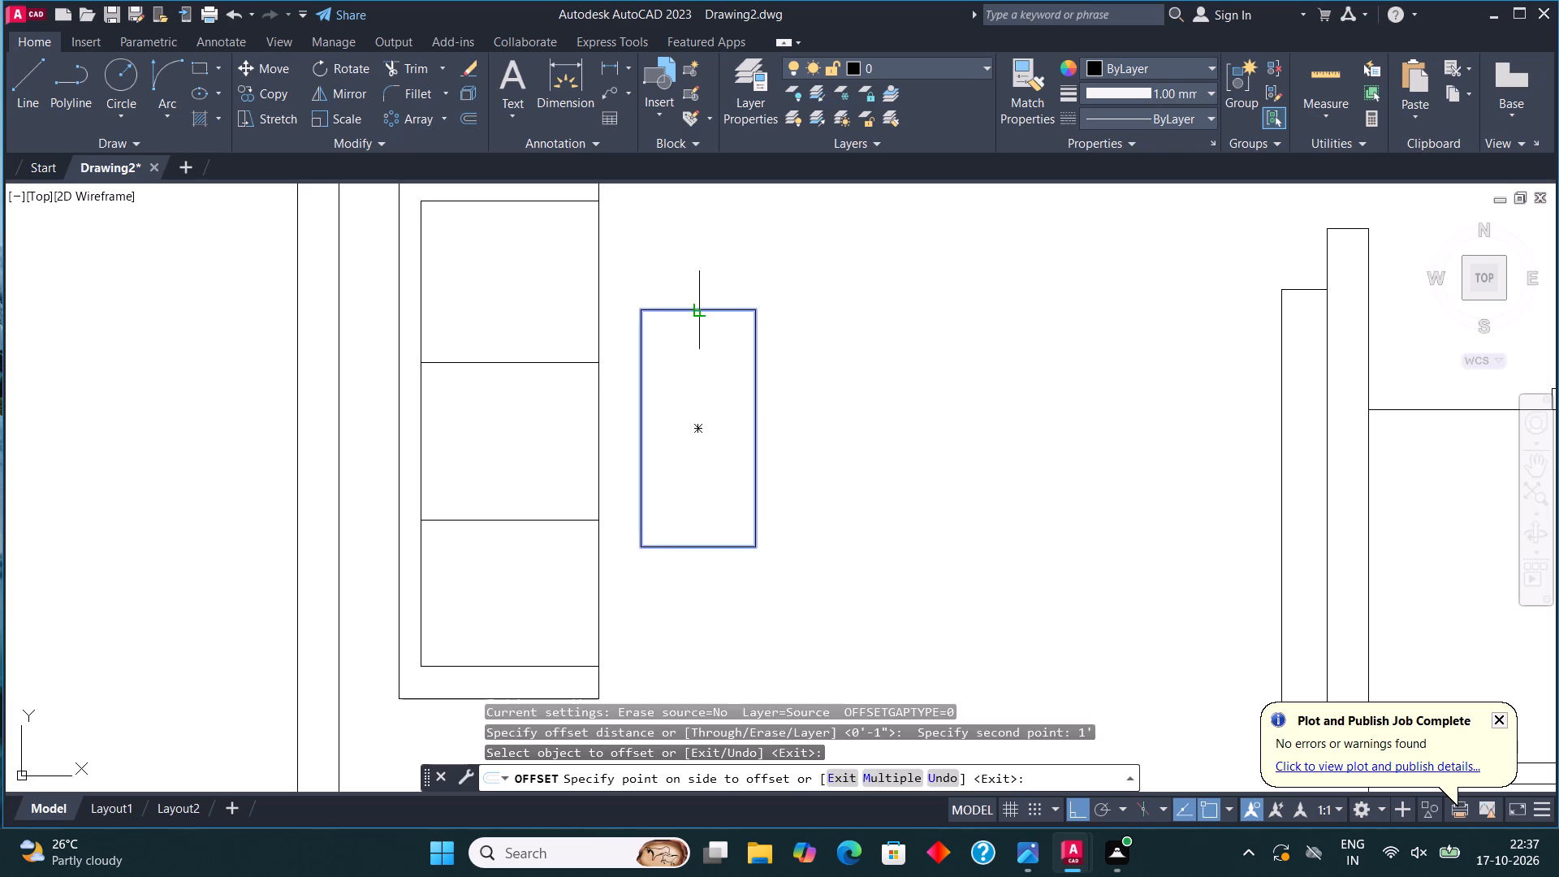
pyautogui.click(699, 365)
pyautogui.click(699, 408)
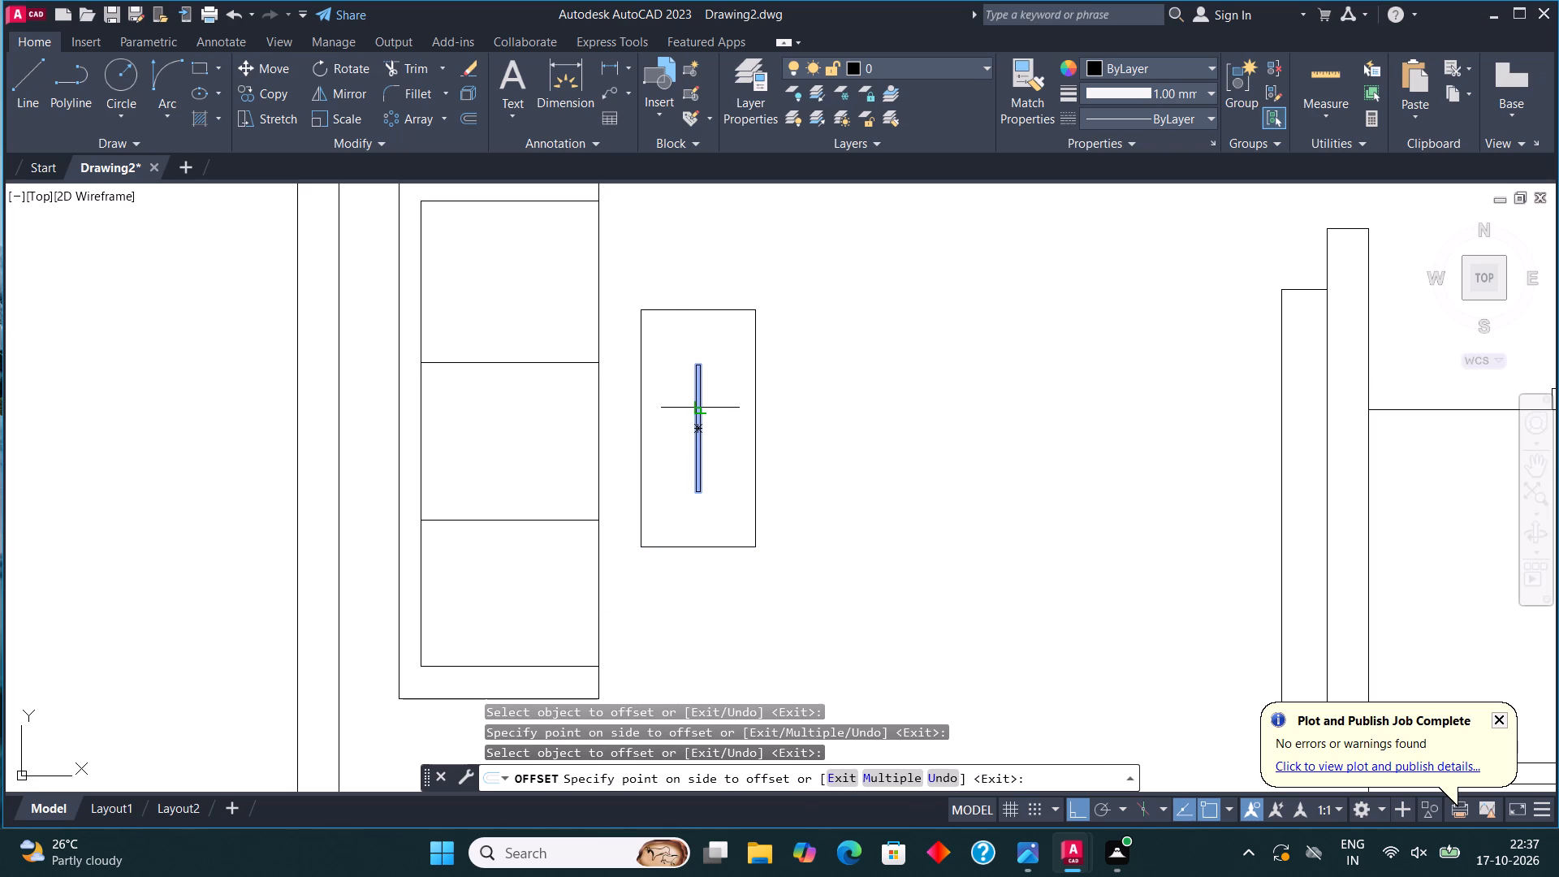
pyautogui.press('Delete')
pyautogui.press('Escape')
pyautogui.press('Delete')
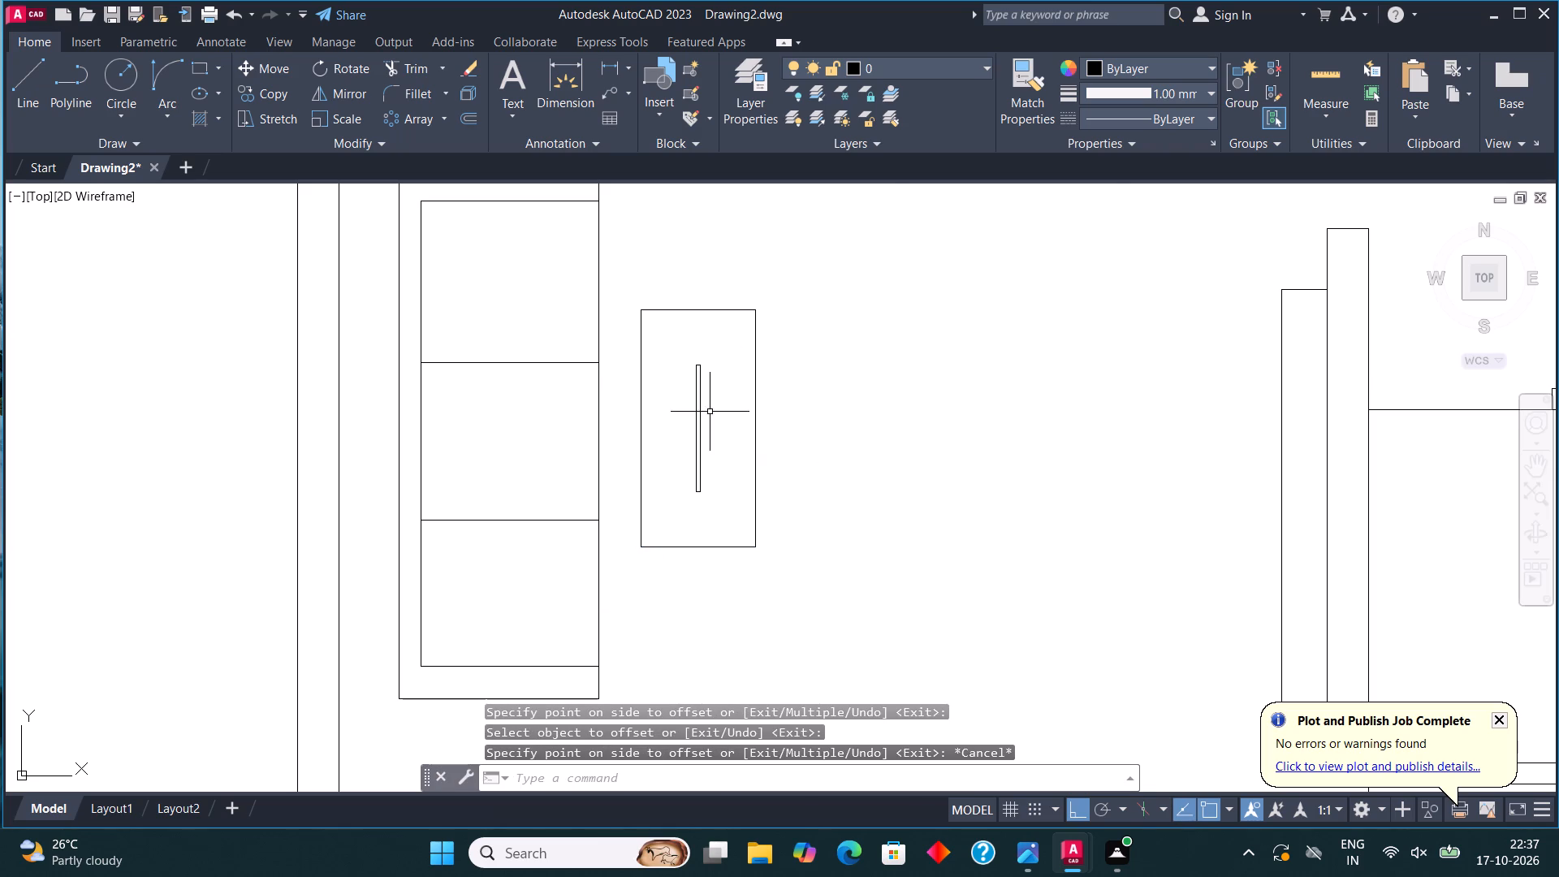
# Offset the coffee table's outer rectangle 1" inward to give the tabletop a thin border.
pyautogui.scroll(-2, 706, 453)
pyautogui.scroll(3, 723, 451)
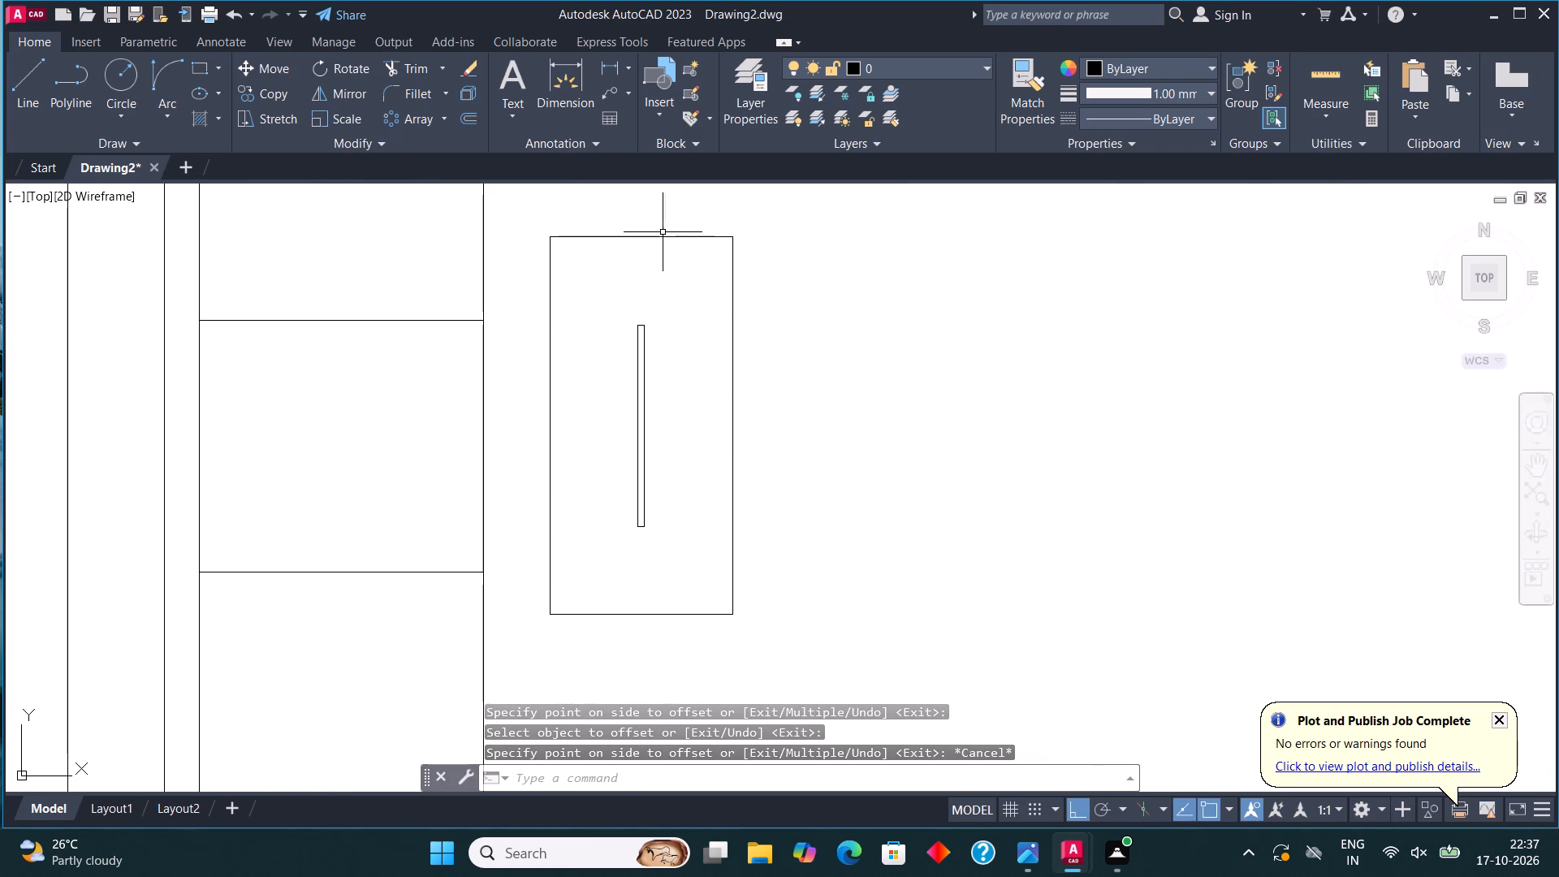
pyautogui.click(659, 228)
pyautogui.click(638, 257)
pyautogui.click(471, 113)
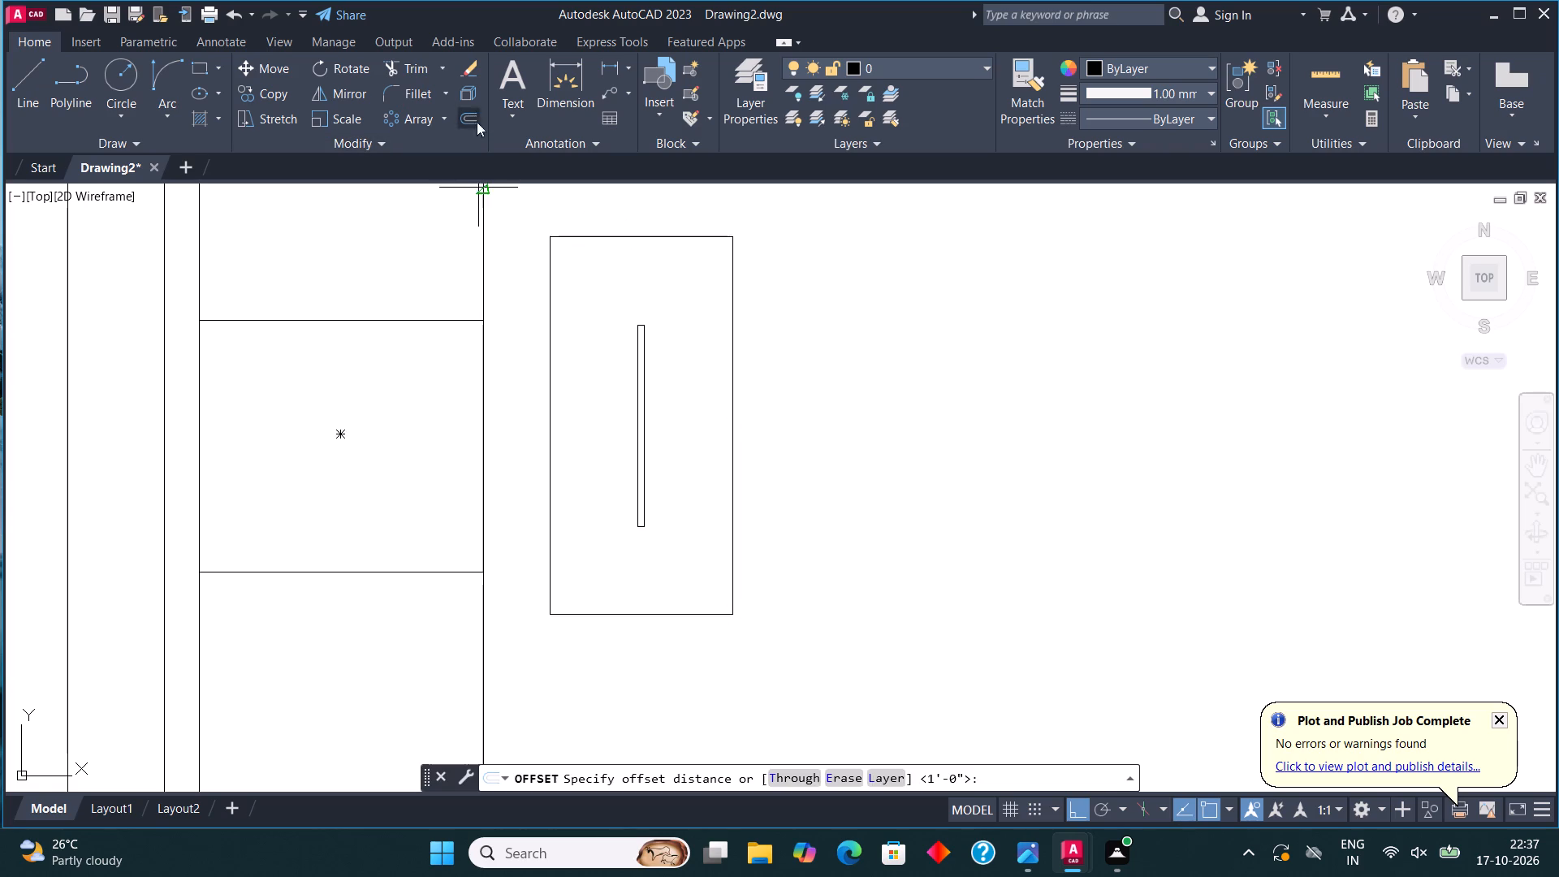
pyautogui.click(621, 241)
pyautogui.write('1"')
pyautogui.press('Return')
pyautogui.click(593, 356)
pyautogui.scroll(-3, 580, 325)
pyautogui.press('Escape')
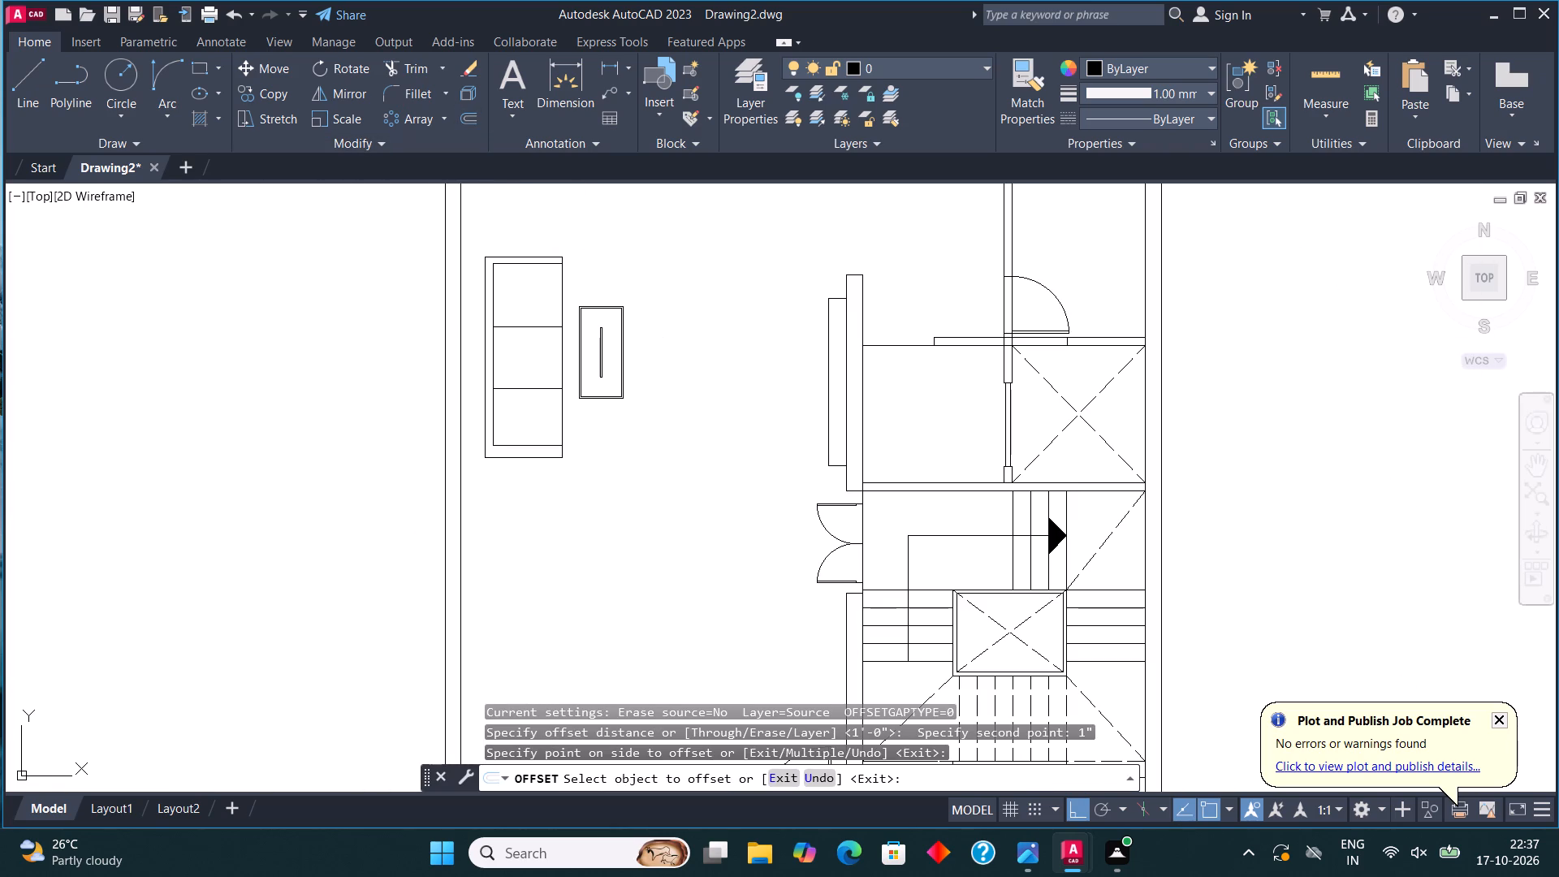
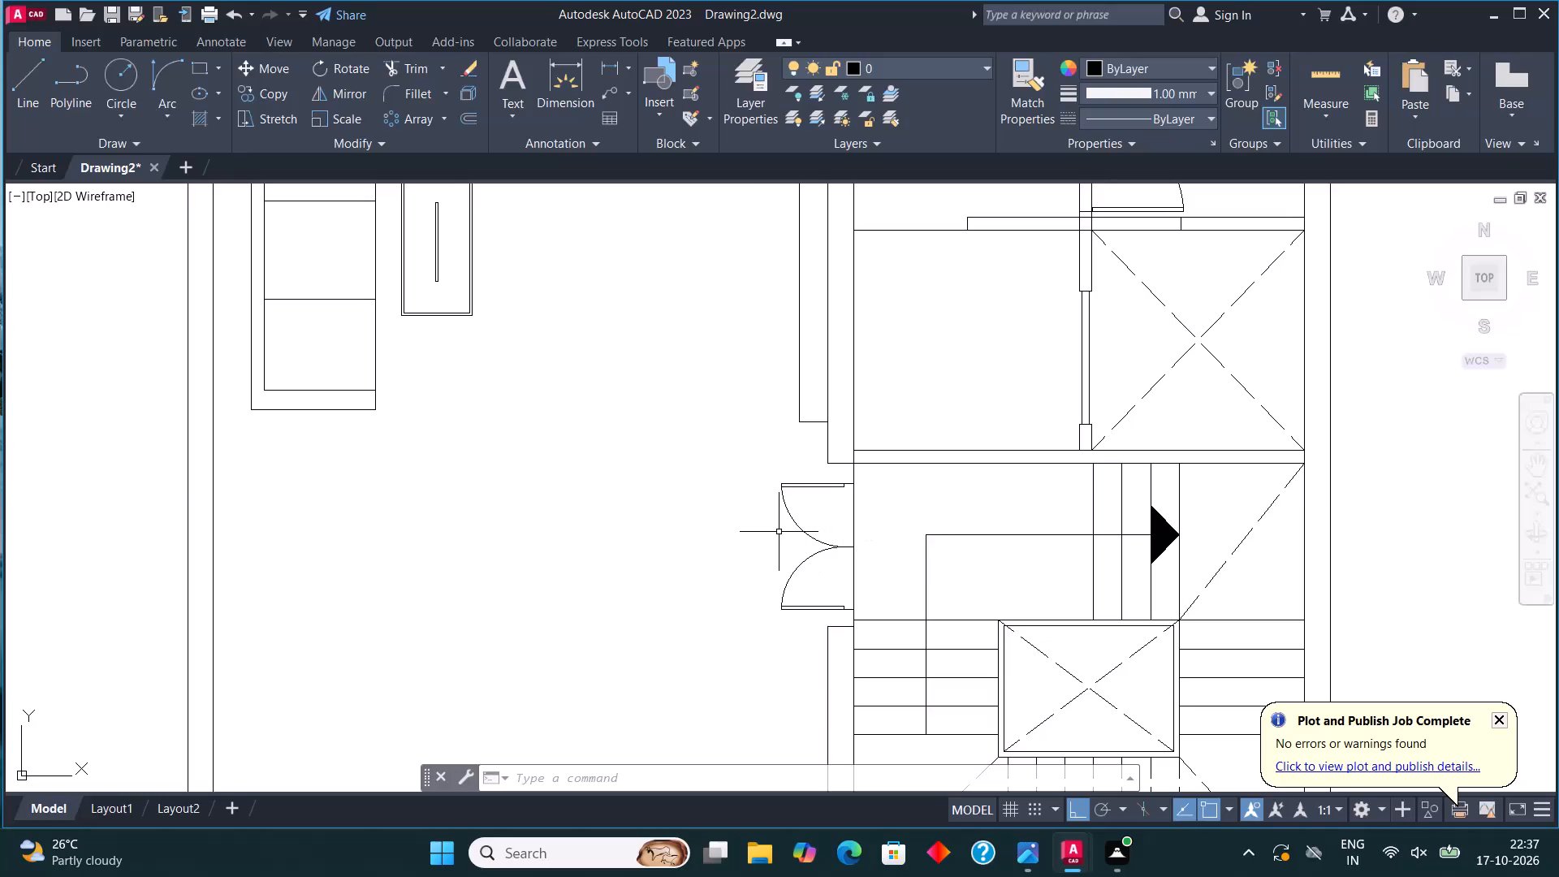
# Draw short vertical lines joining the wall ends to the upper and lower leaves of the double door beside the staircase.
pyautogui.moveTo(814, 547); pyautogui.dragTo(785, 528, button='middle')
pyautogui.scroll(2, 809, 438)
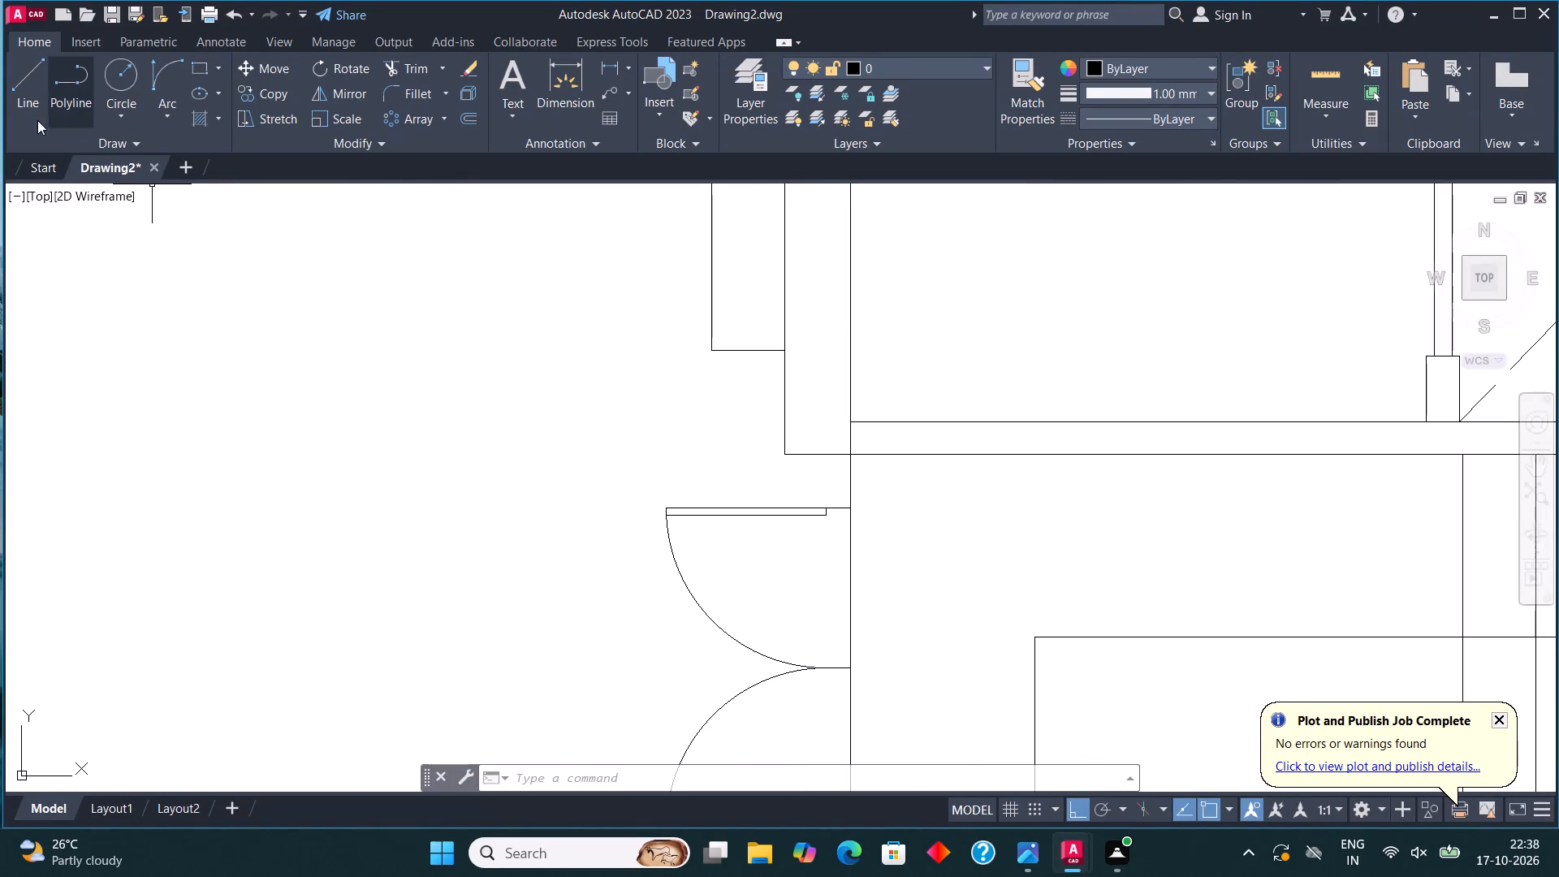
pyautogui.click(24, 88)
pyautogui.scroll(1, 779, 452)
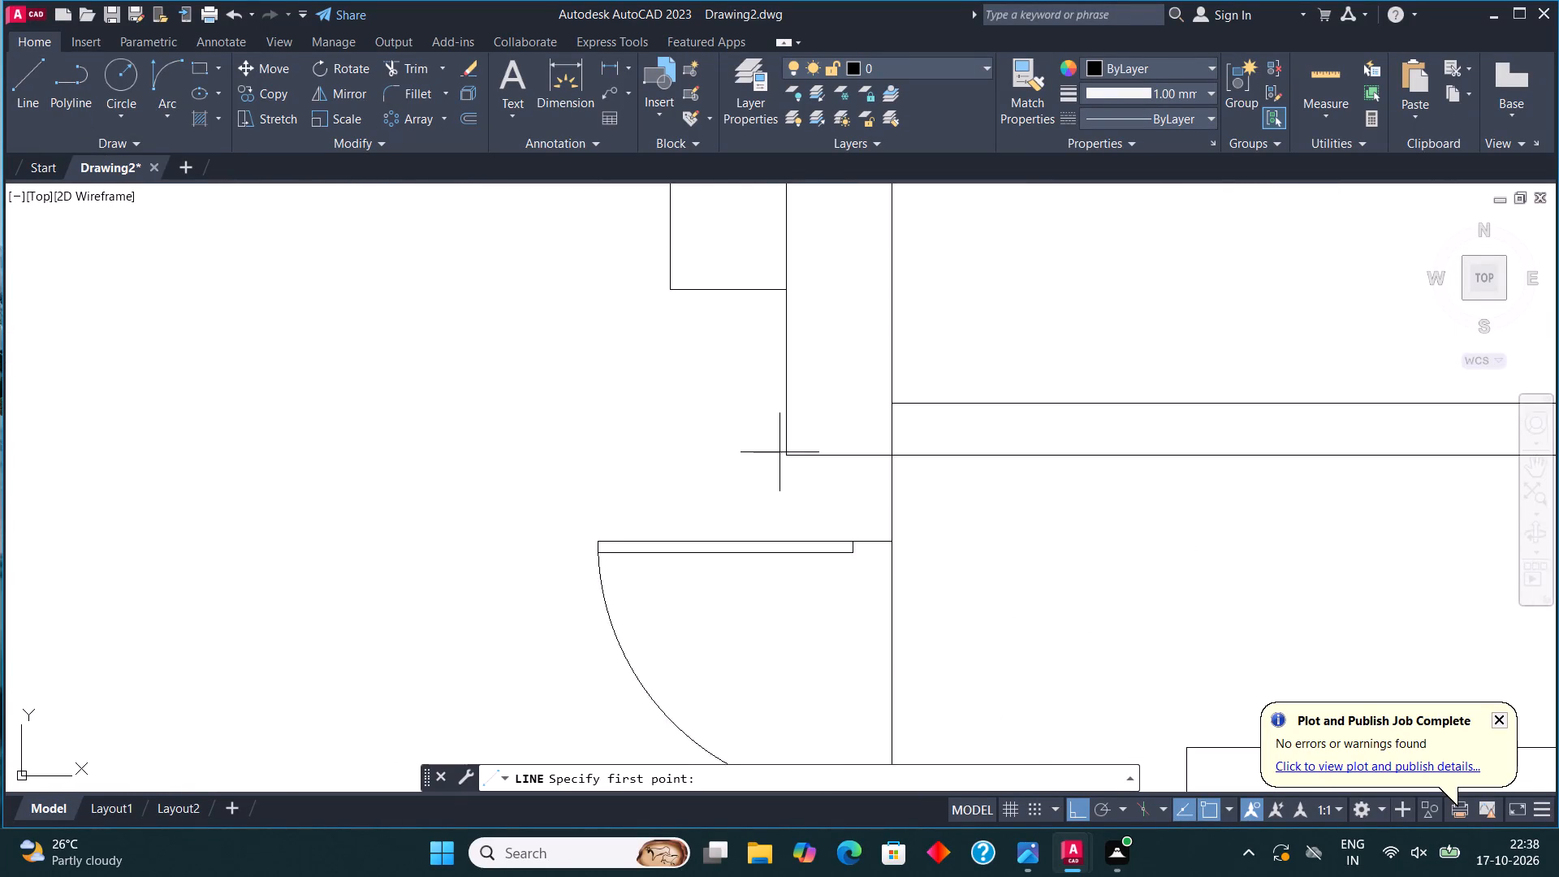
pyautogui.scroll(1, 779, 452)
pyautogui.click(796, 457)
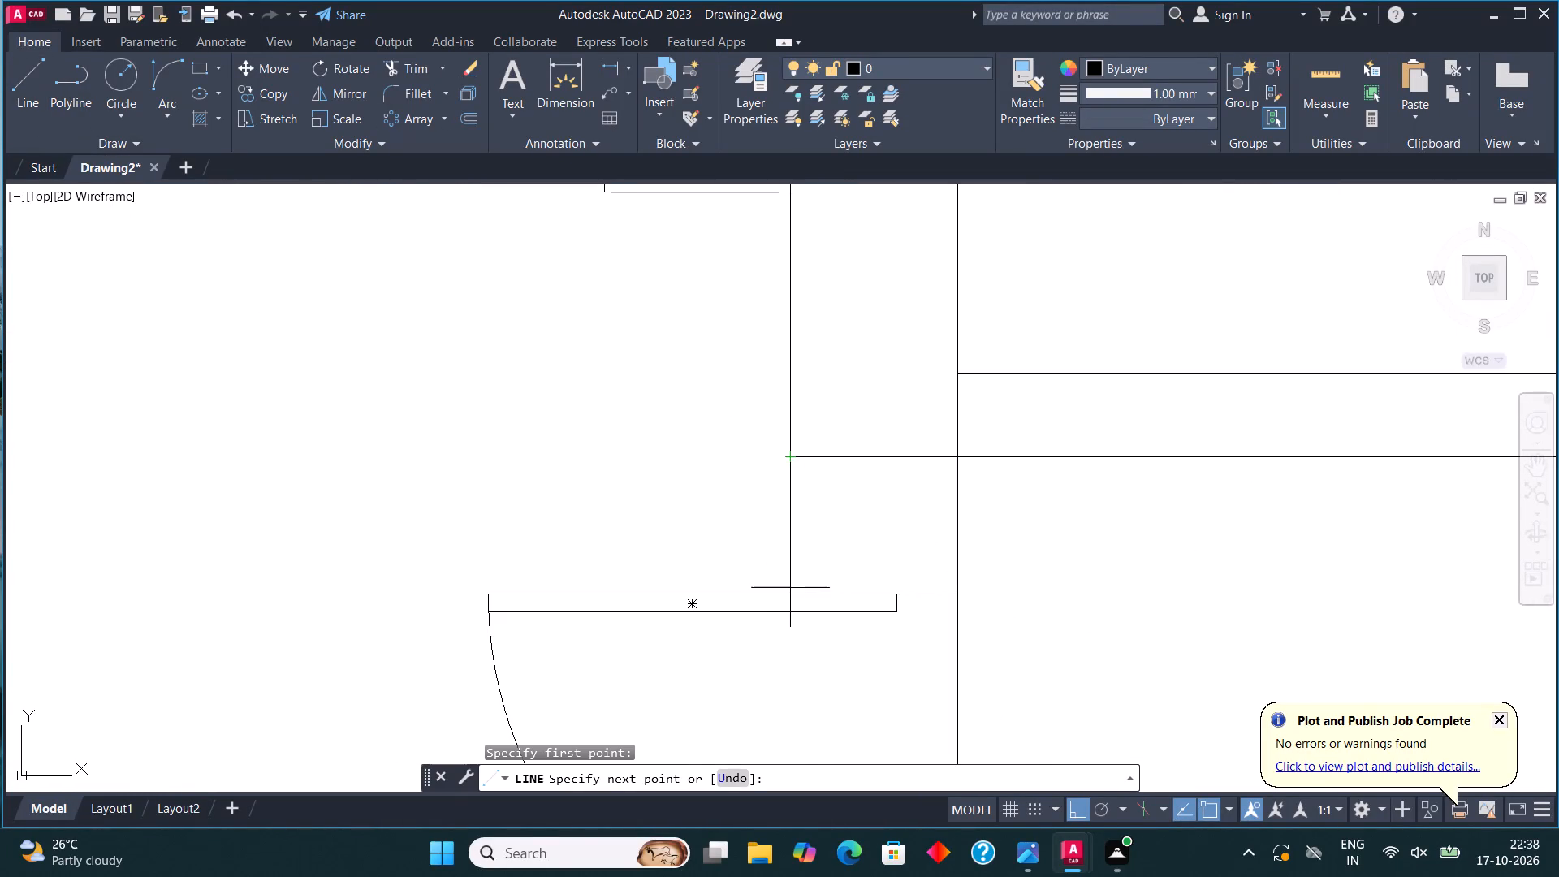
pyautogui.click(791, 590)
pyautogui.moveTo(788, 481); pyautogui.dragTo(671, 261, button='middle')
pyautogui.scroll(-4, 672, 279)
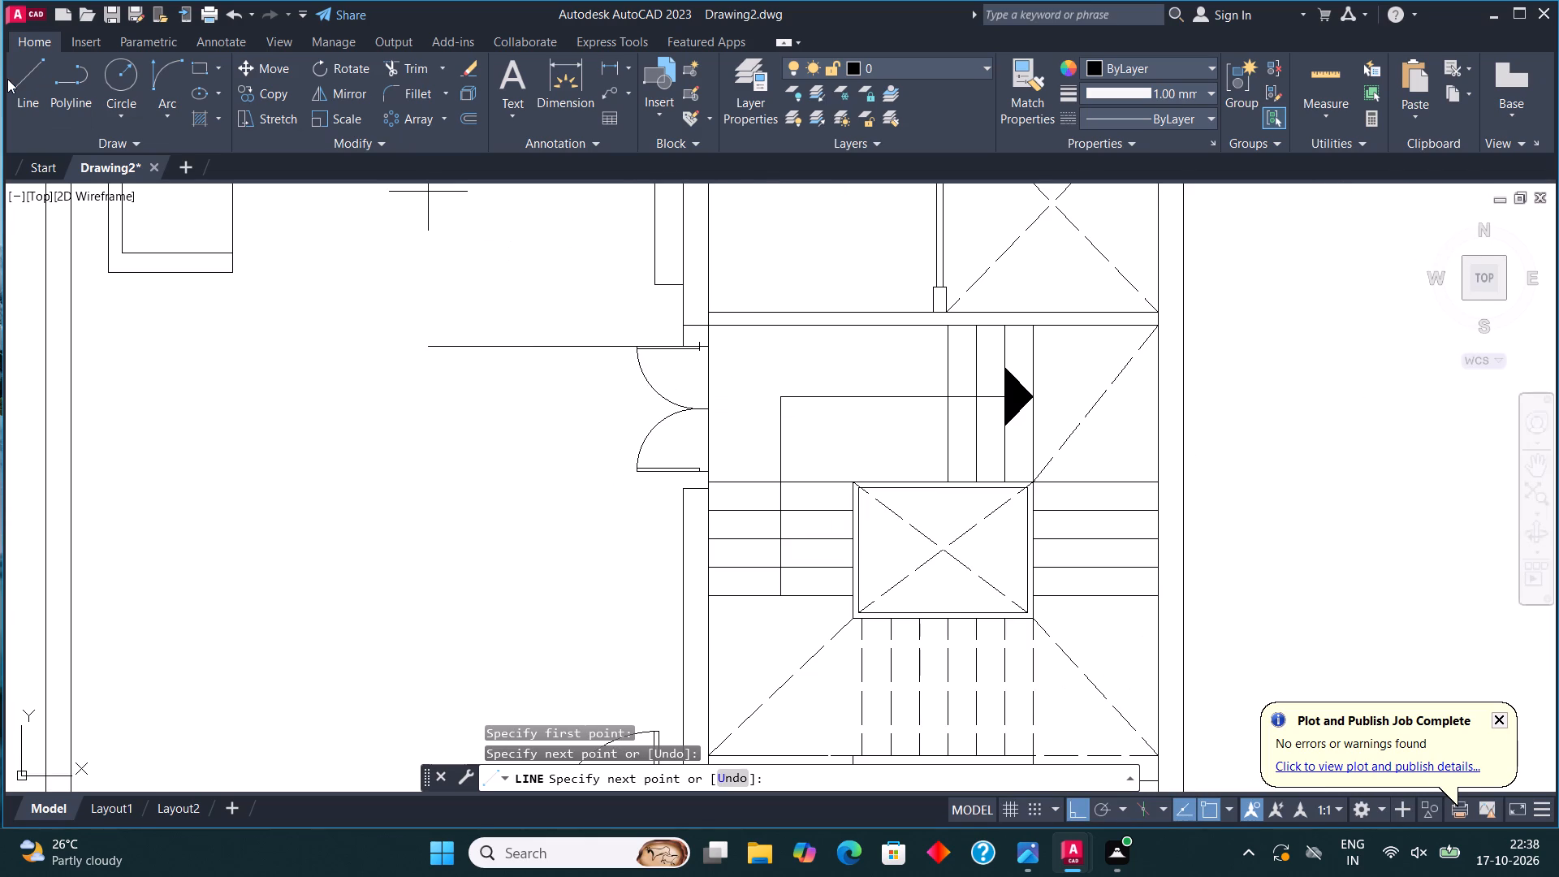
pyautogui.click(19, 91)
pyautogui.scroll(4, 693, 483)
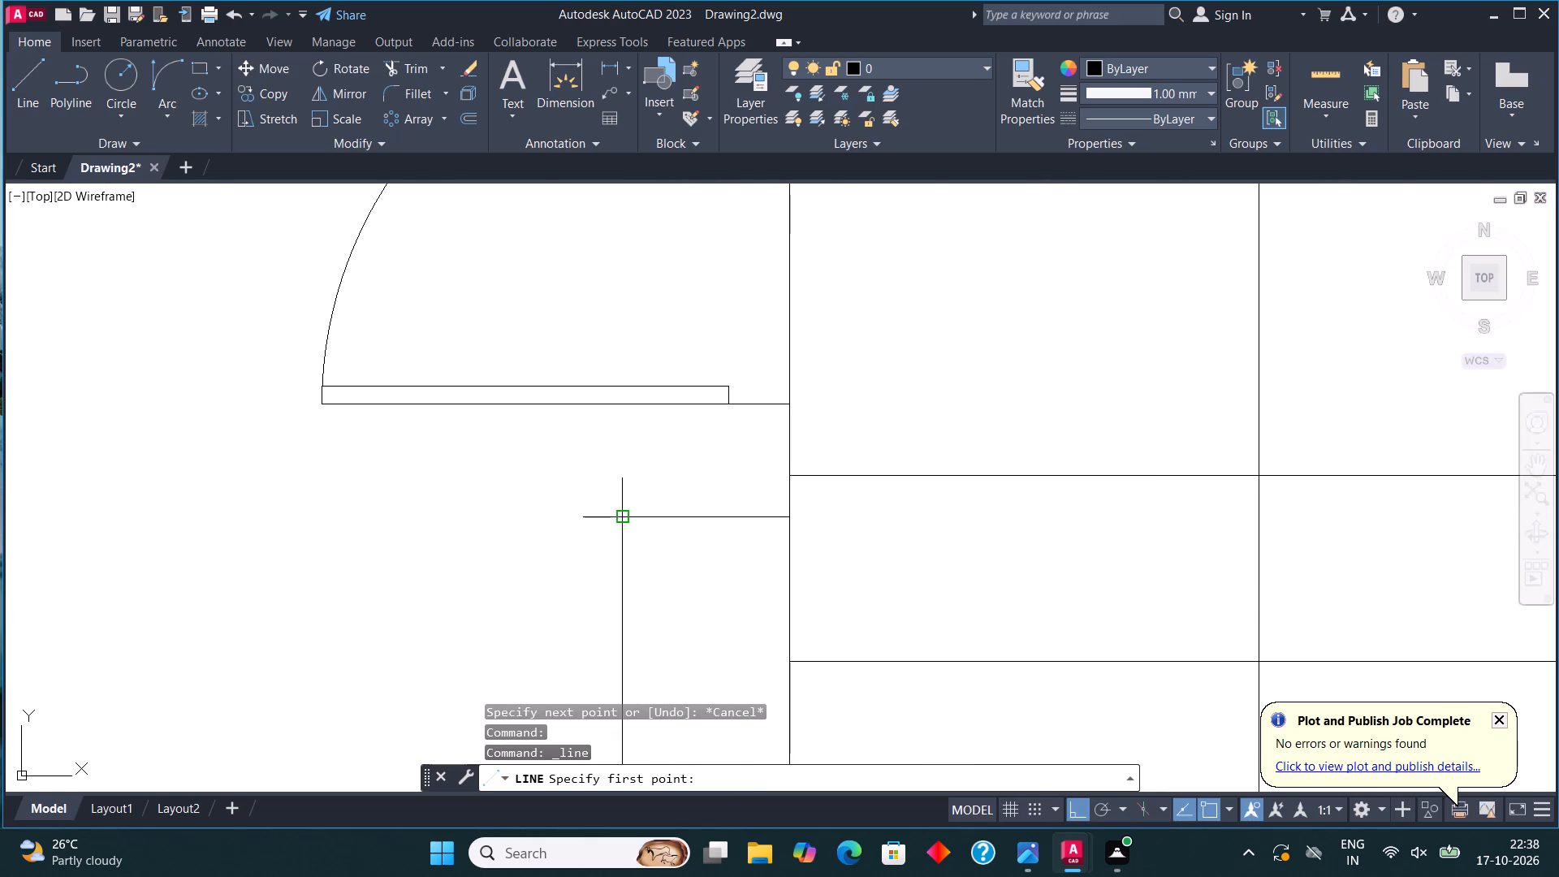
pyautogui.click(620, 521)
pyautogui.click(623, 406)
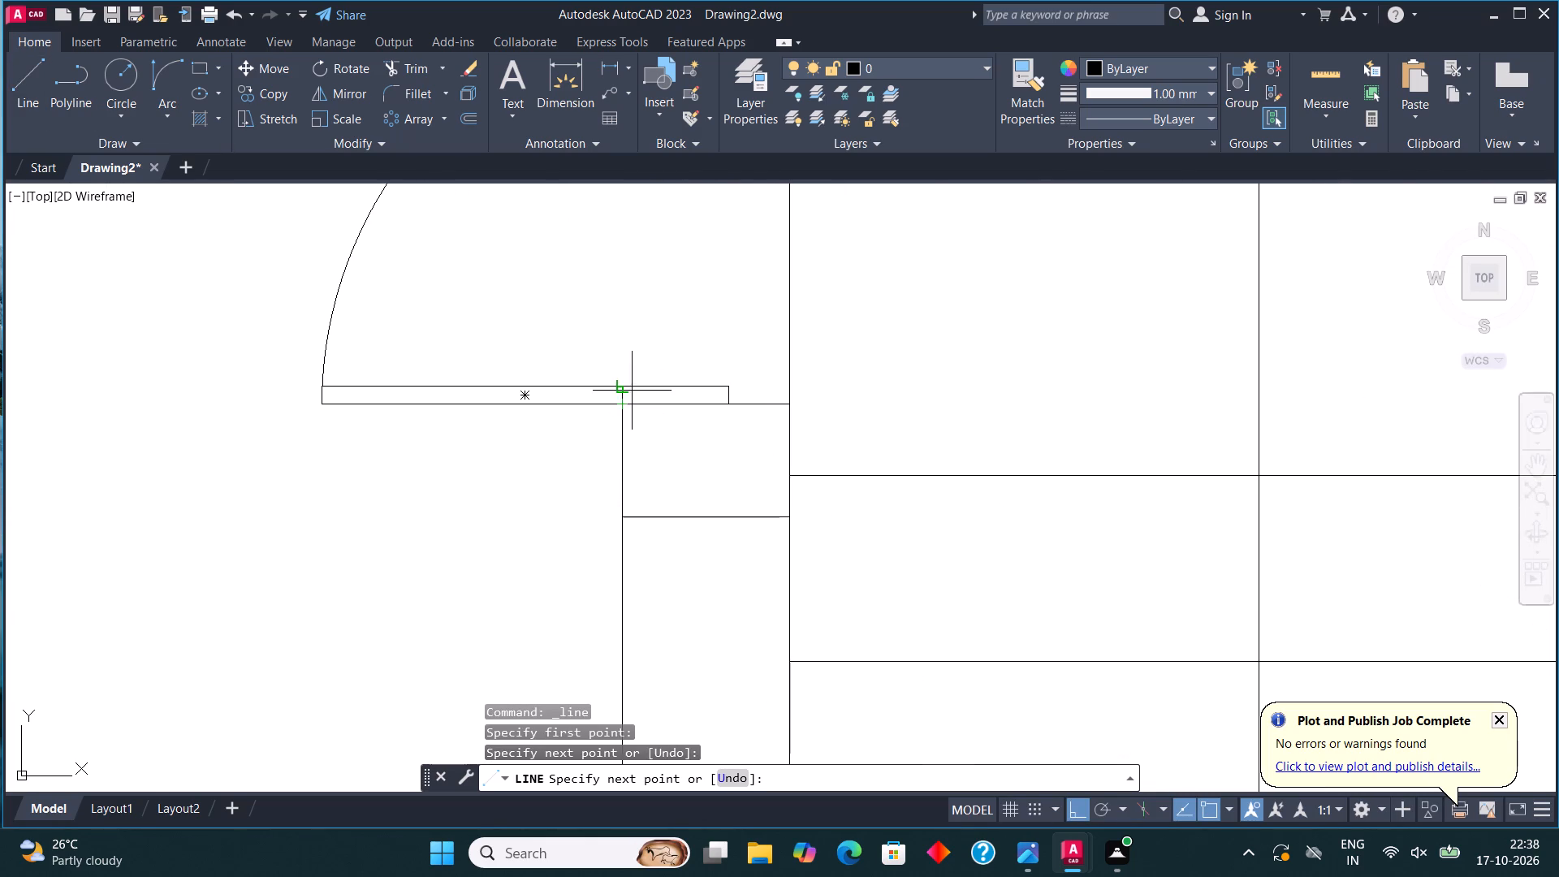
pyautogui.press('Escape')
# Draw a wide horizontal rectangle for a second sofa's seat, below the kitchen wall and above the existing sofa.
pyautogui.scroll(-4, 680, 598)
pyautogui.moveTo(692, 611); pyautogui.dragTo(745, 525, button='middle')
pyautogui.scroll(-3, 745, 525)
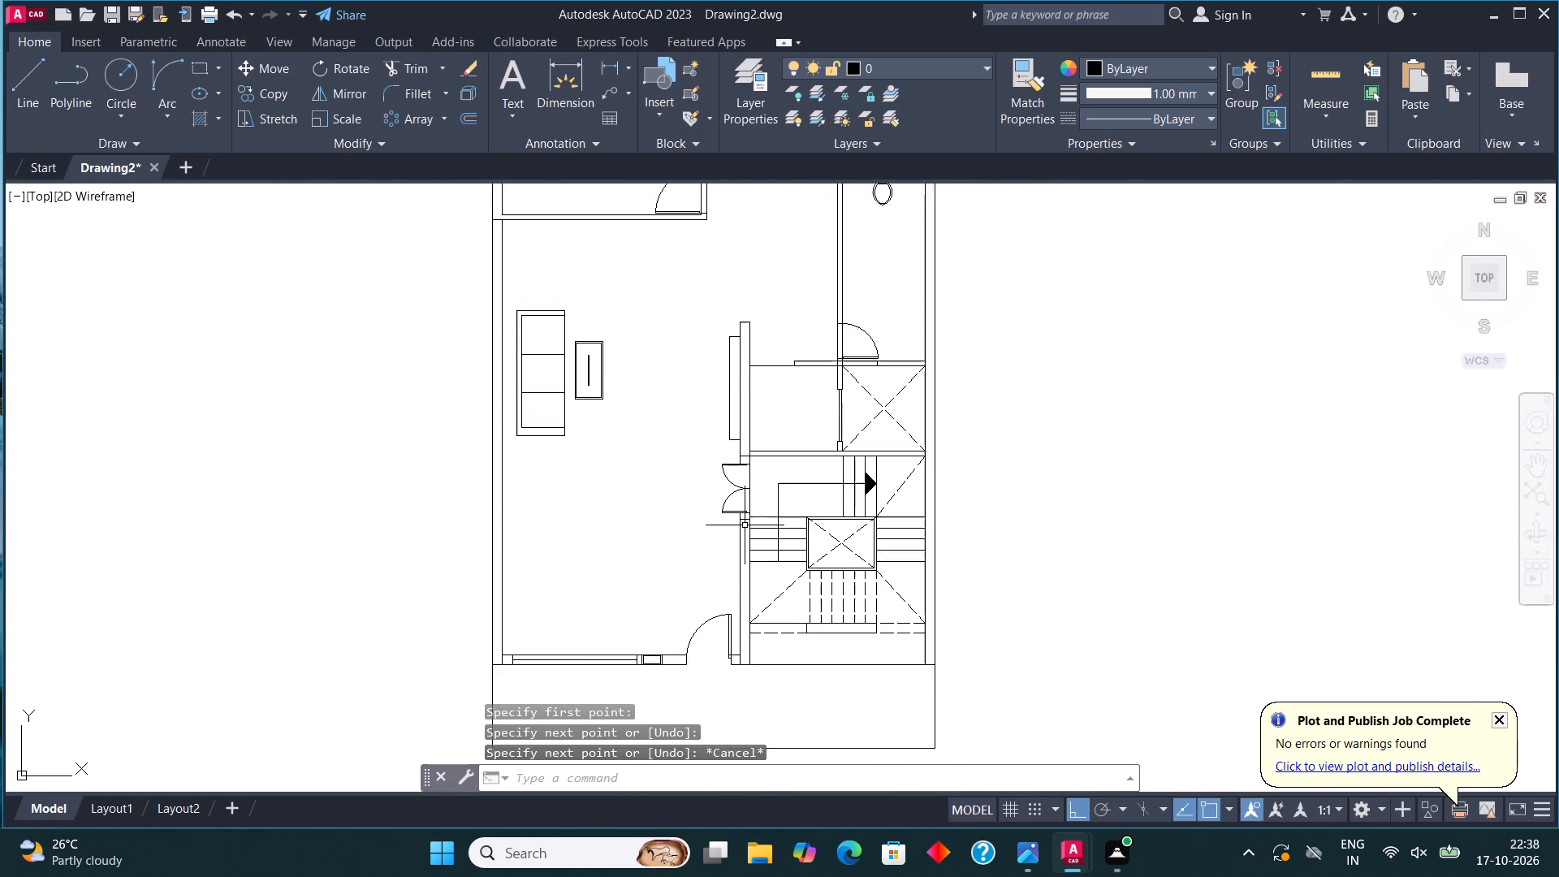
pyautogui.scroll(1, 635, 487)
pyautogui.moveTo(635, 487); pyautogui.dragTo(669, 622, button='middle')
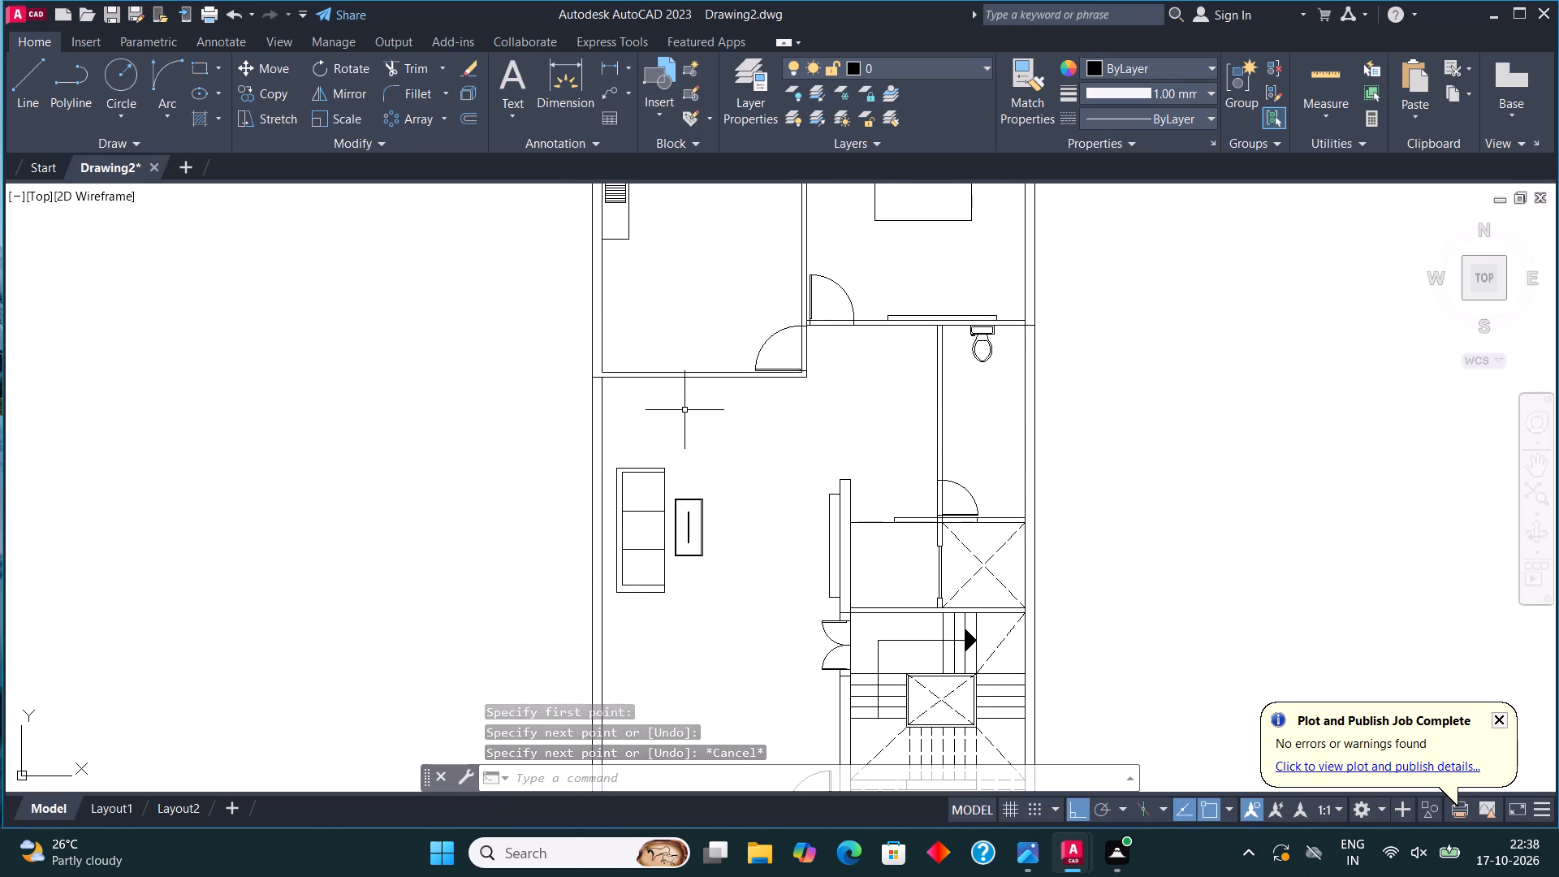
pyautogui.scroll(2, 684, 411)
pyautogui.click(192, 71)
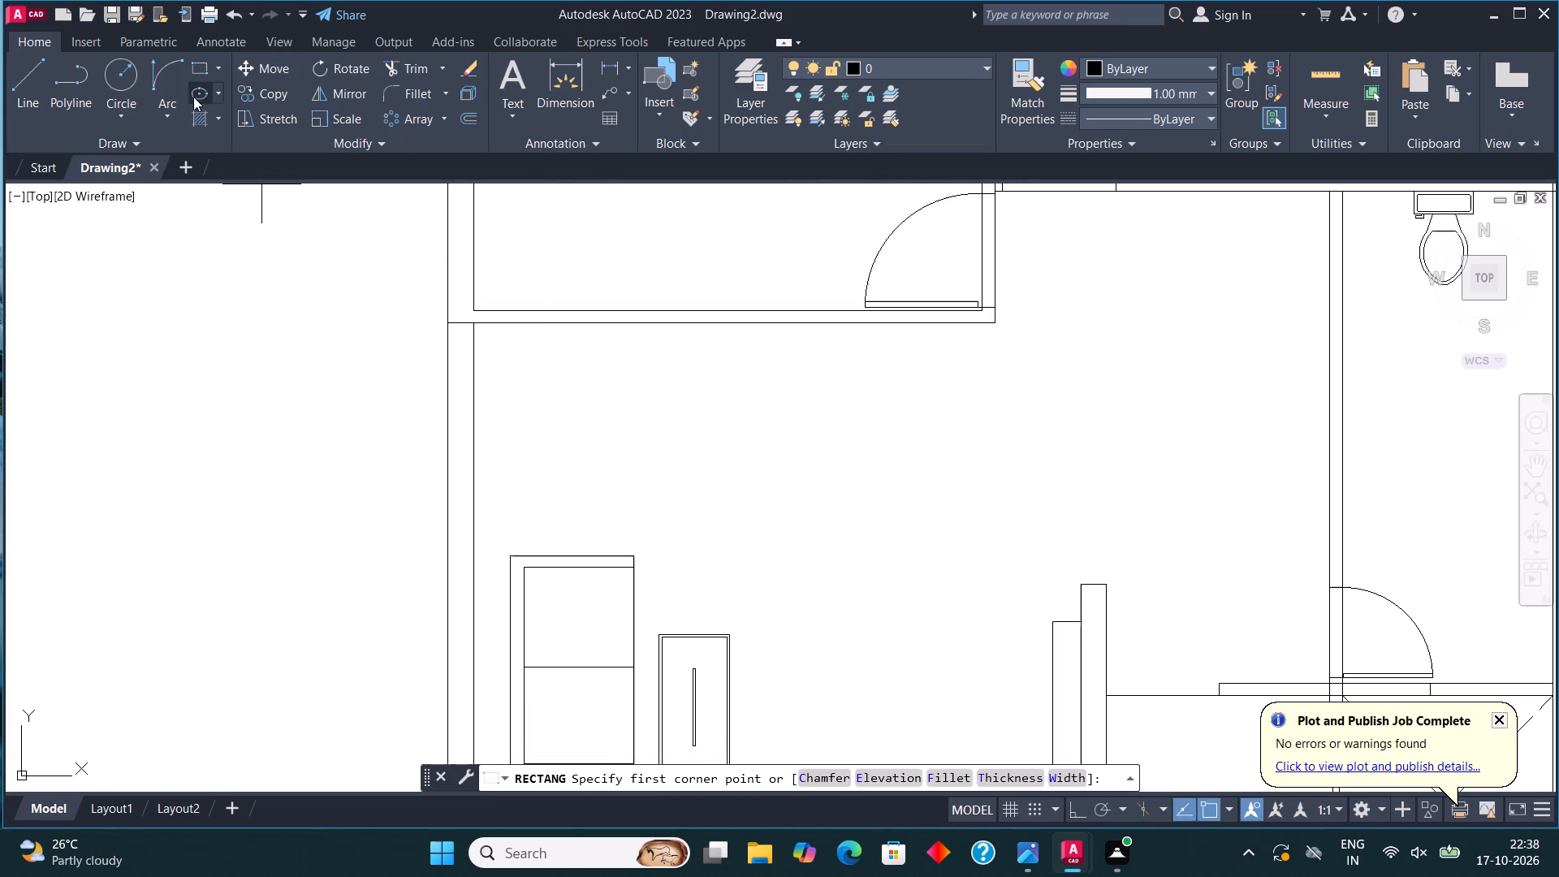
pyautogui.click(607, 402)
pyautogui.click(905, 507)
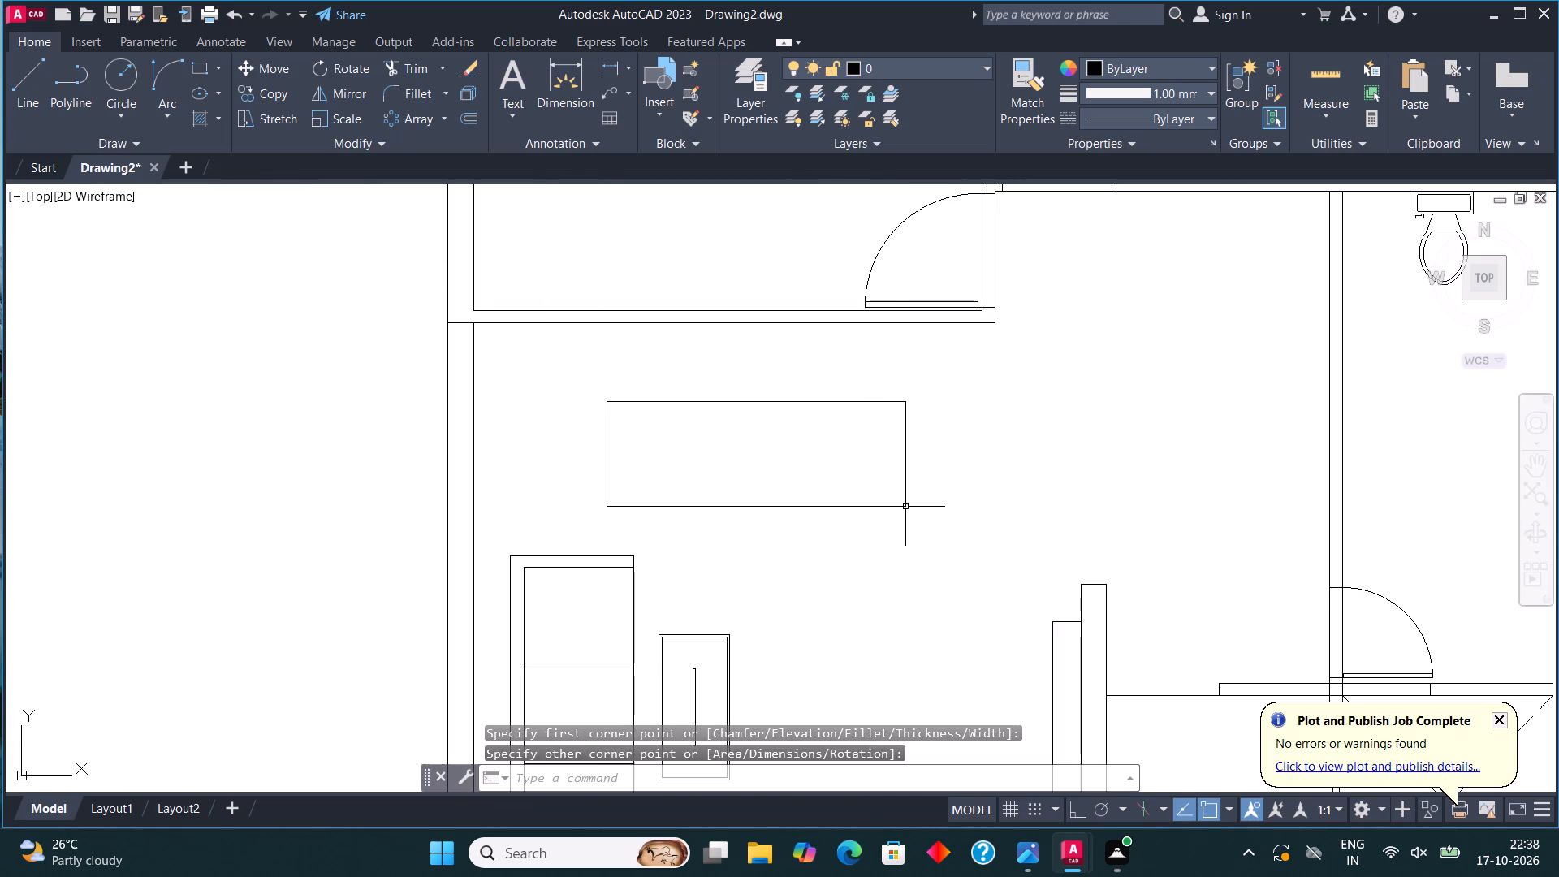
# Draw the new sofa's back and arms as a line outline around the seat rectangle, with the left side about 3'-7" long.
pyautogui.moveTo(892, 400); pyautogui.dragTo(797, 486, button='middle')
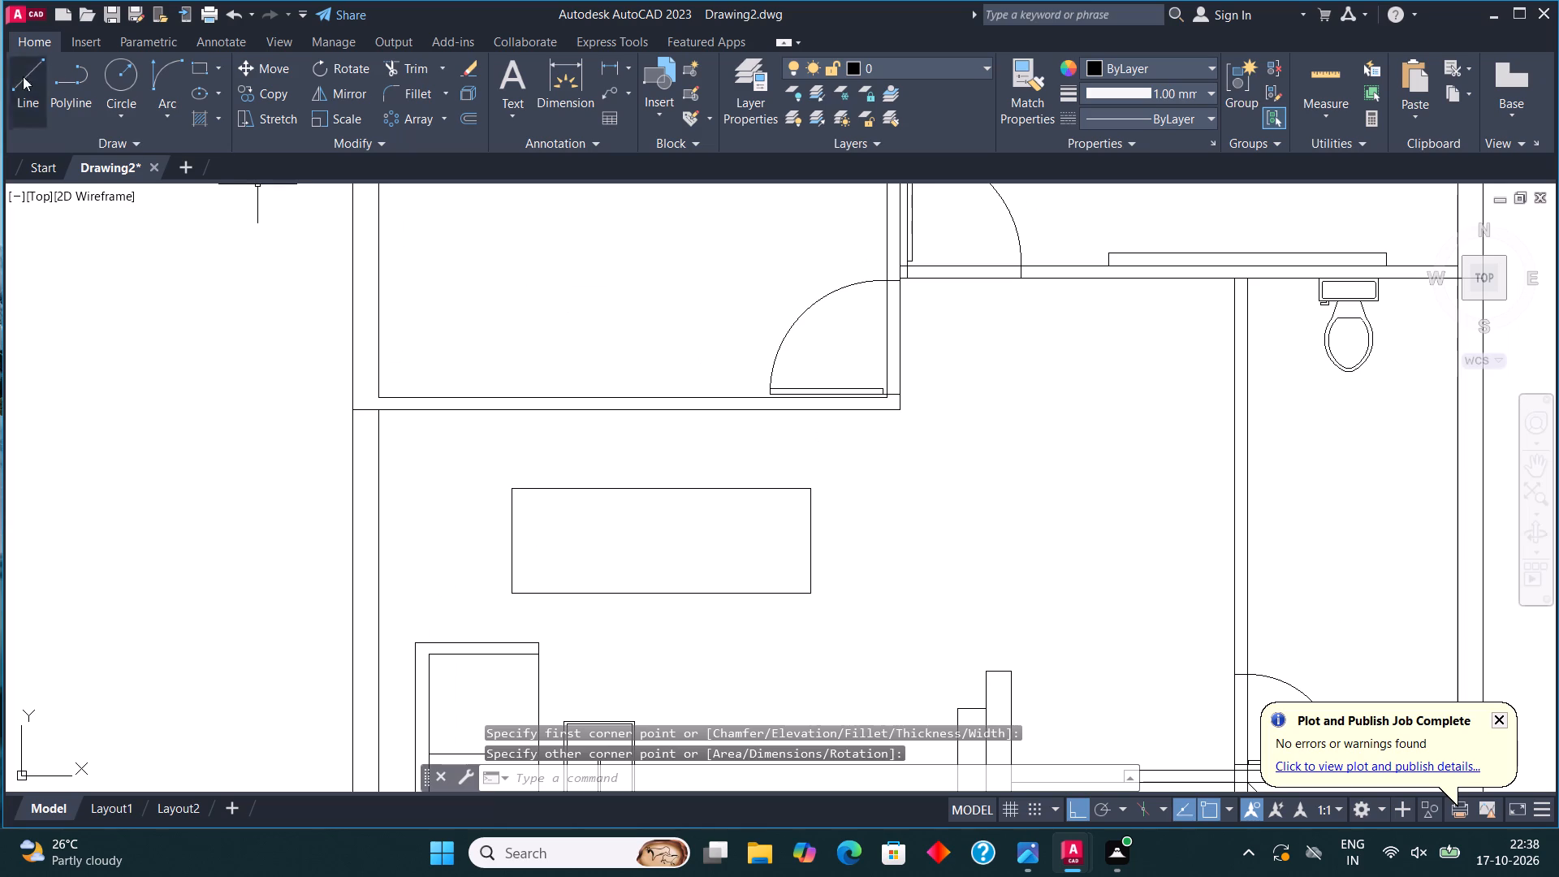
pyautogui.click(64, 73)
pyautogui.click(30, 78)
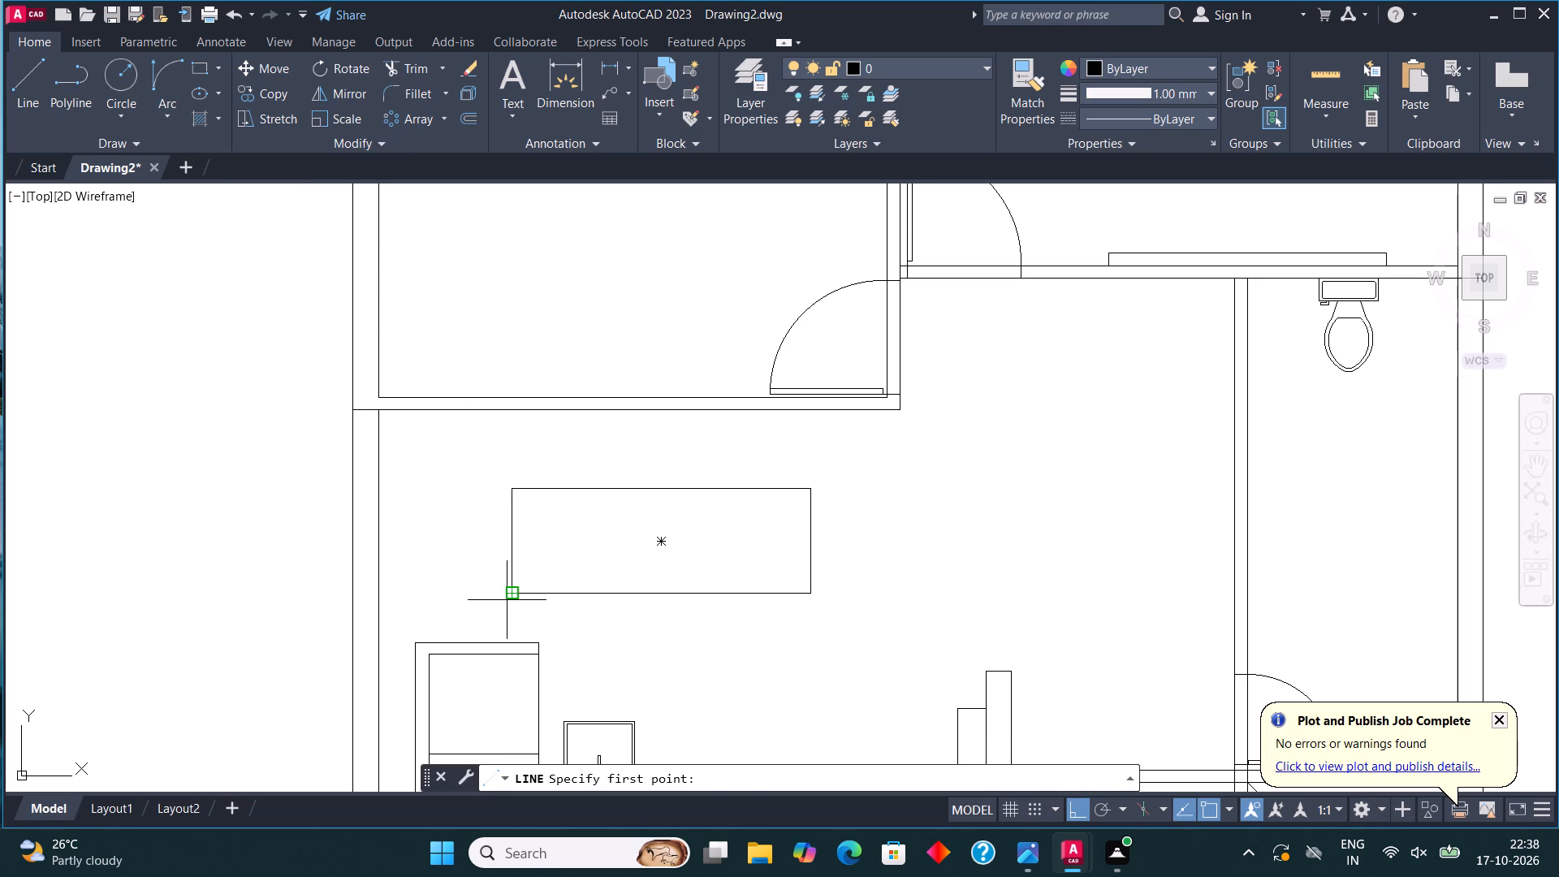
pyautogui.click(507, 600)
pyautogui.click(486, 585)
pyautogui.scroll(1, 500, 471)
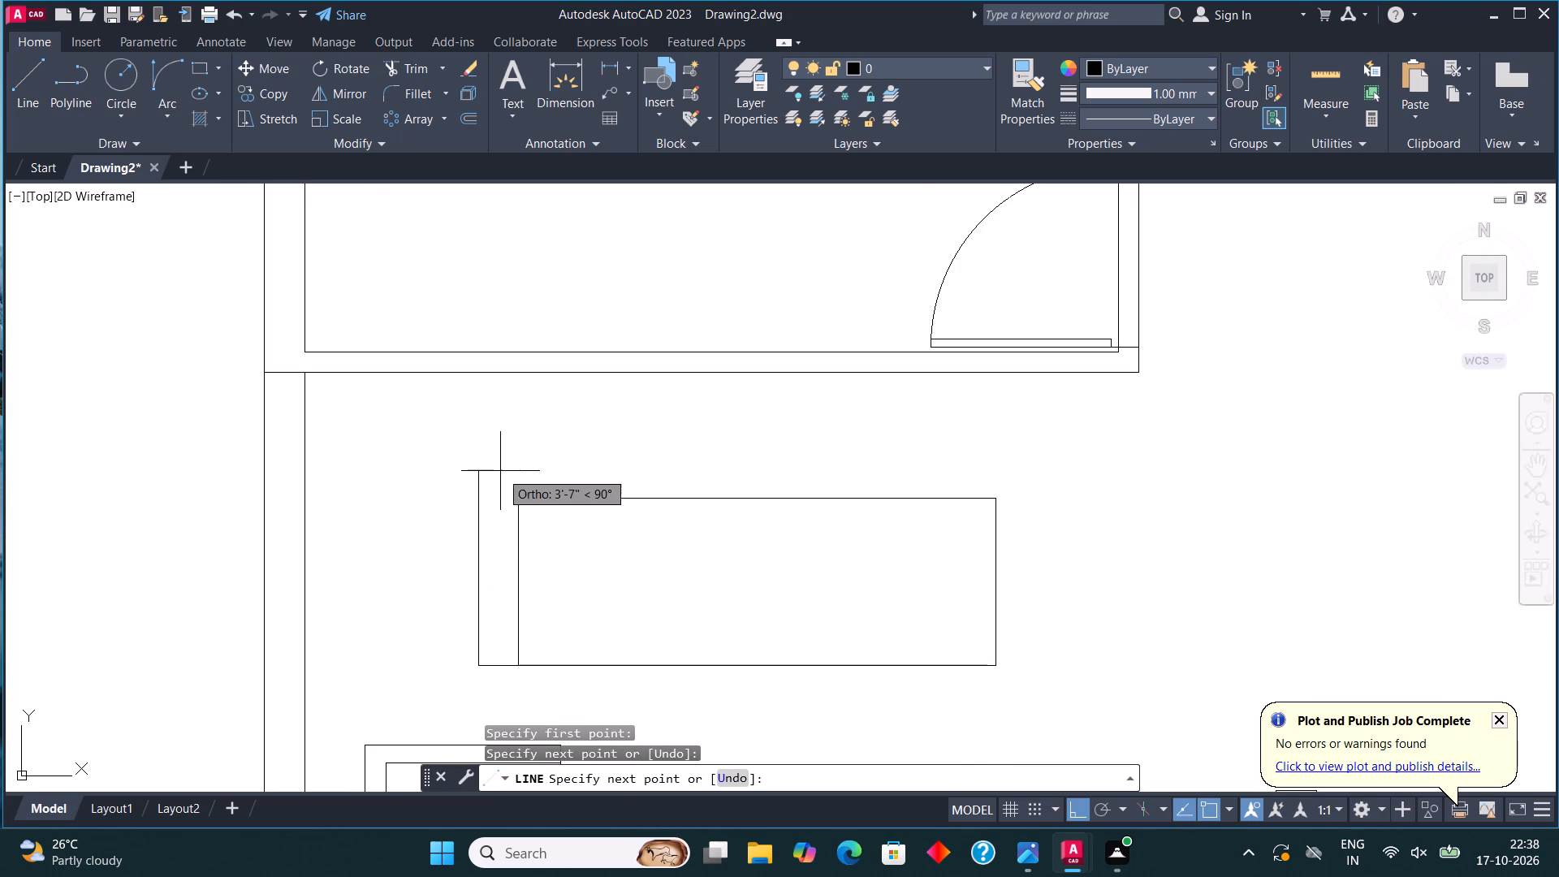
pyautogui.click(502, 471)
pyautogui.click(1017, 495)
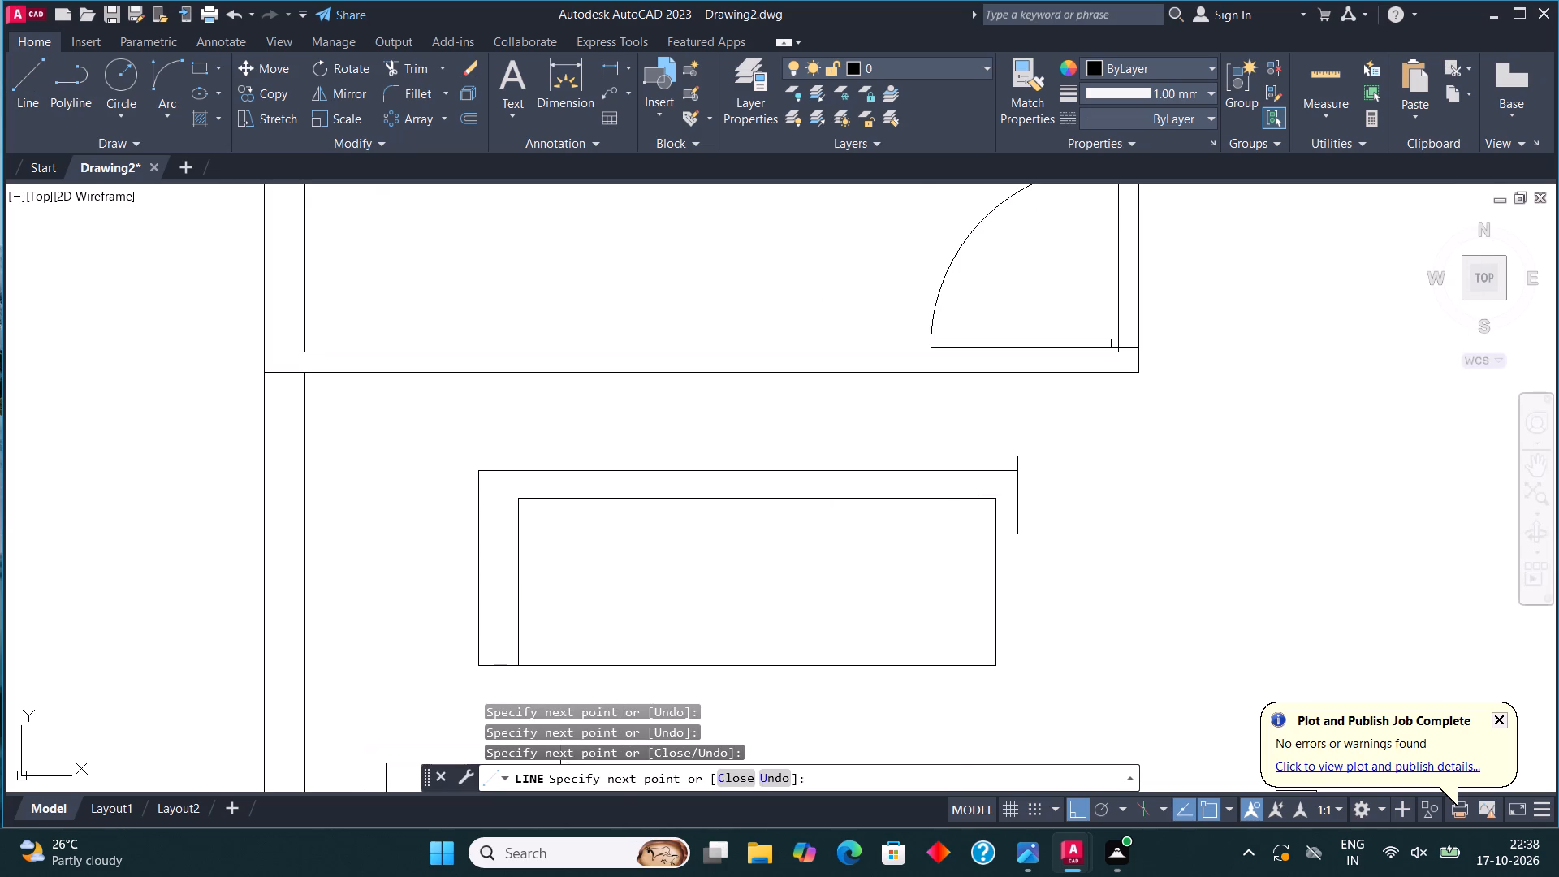
pyautogui.click(1018, 663)
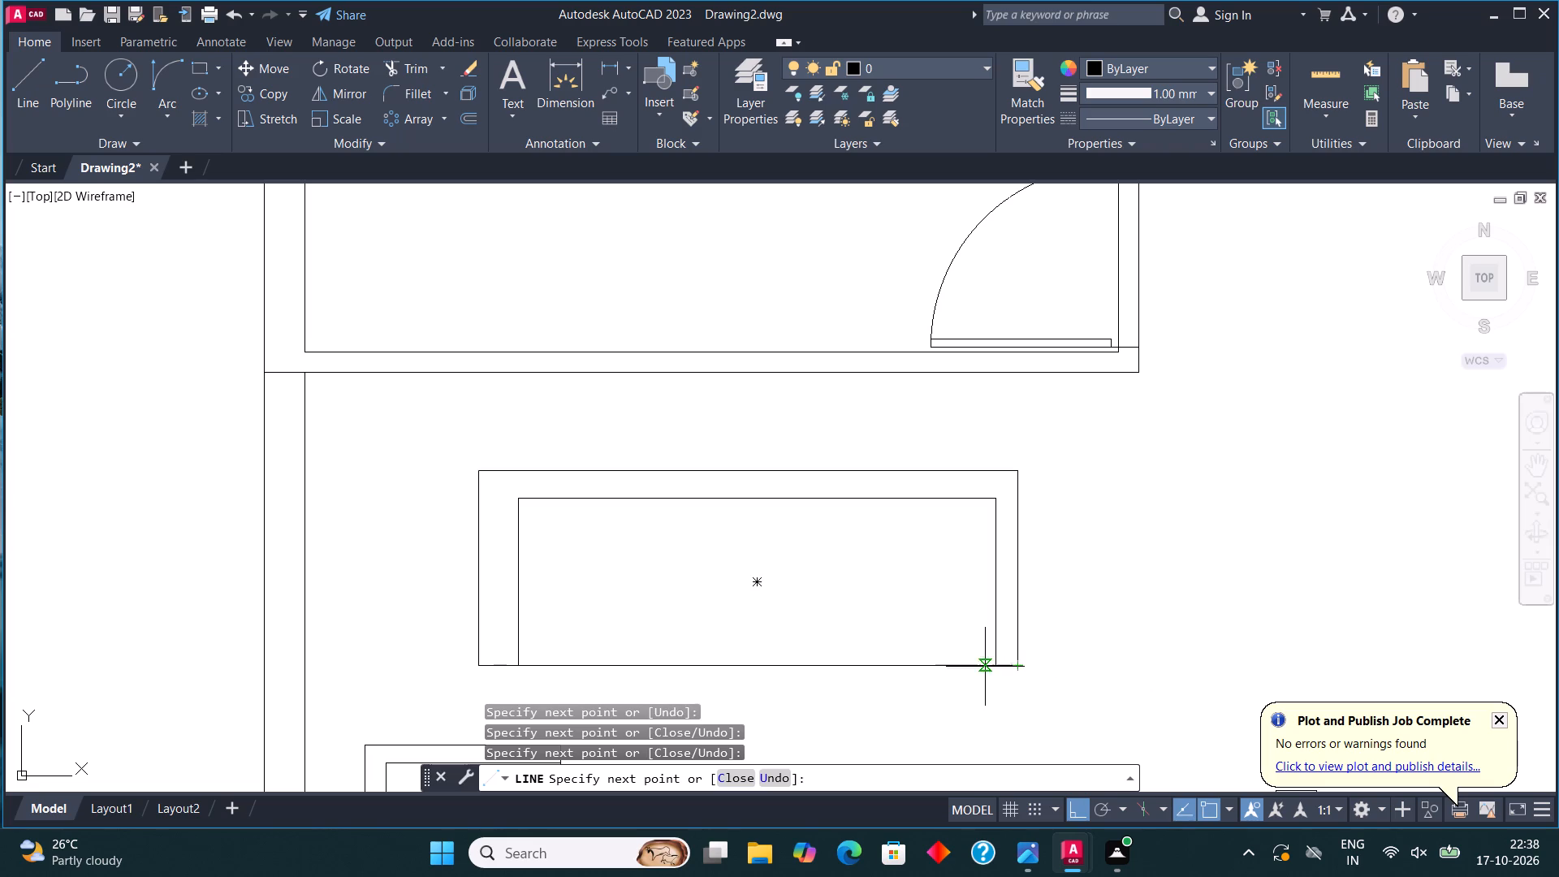
pyautogui.click(985, 667)
pyautogui.press('Escape')
# Shift the new sofa's left arm line slightly inward and trim the line ends that overhang it.
pyautogui.click(479, 583)
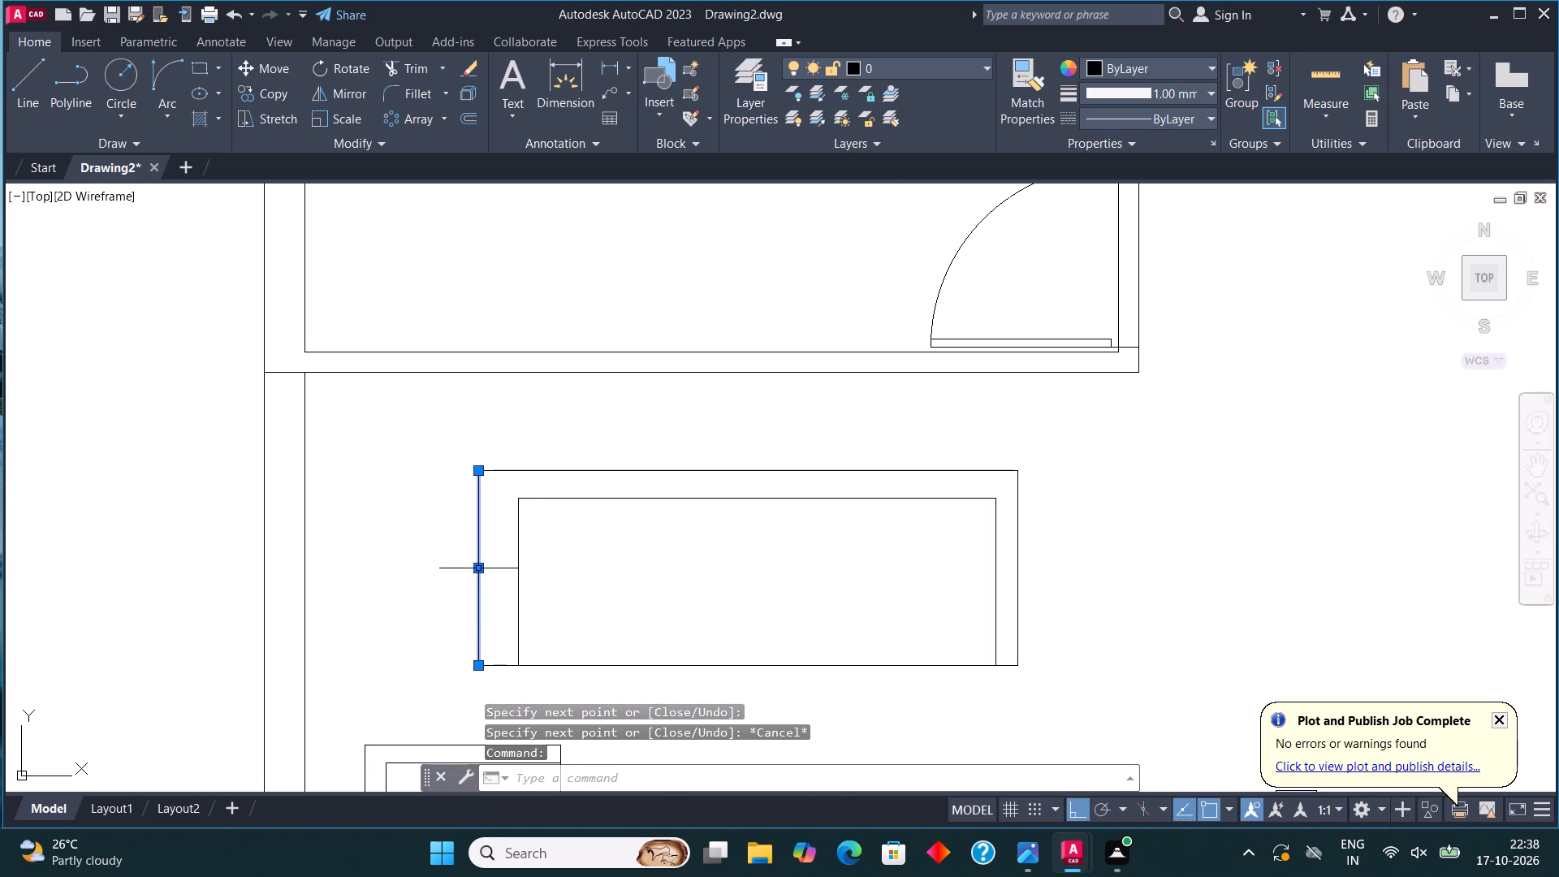
pyautogui.click(478, 571)
pyautogui.click(491, 572)
pyautogui.press('Escape')
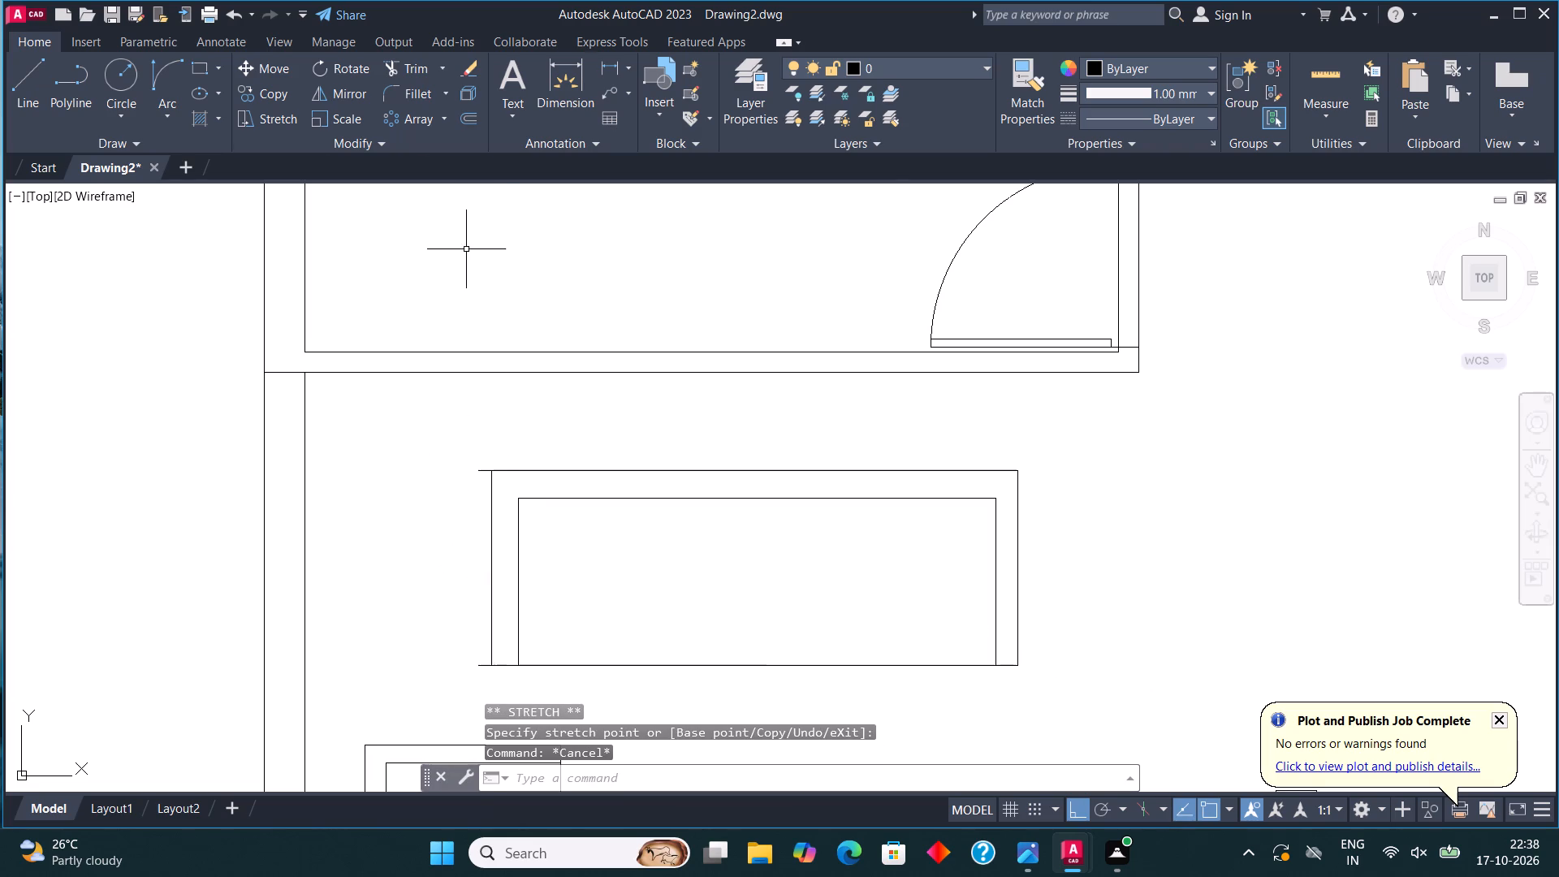
pyautogui.click(407, 67)
pyautogui.click(477, 696)
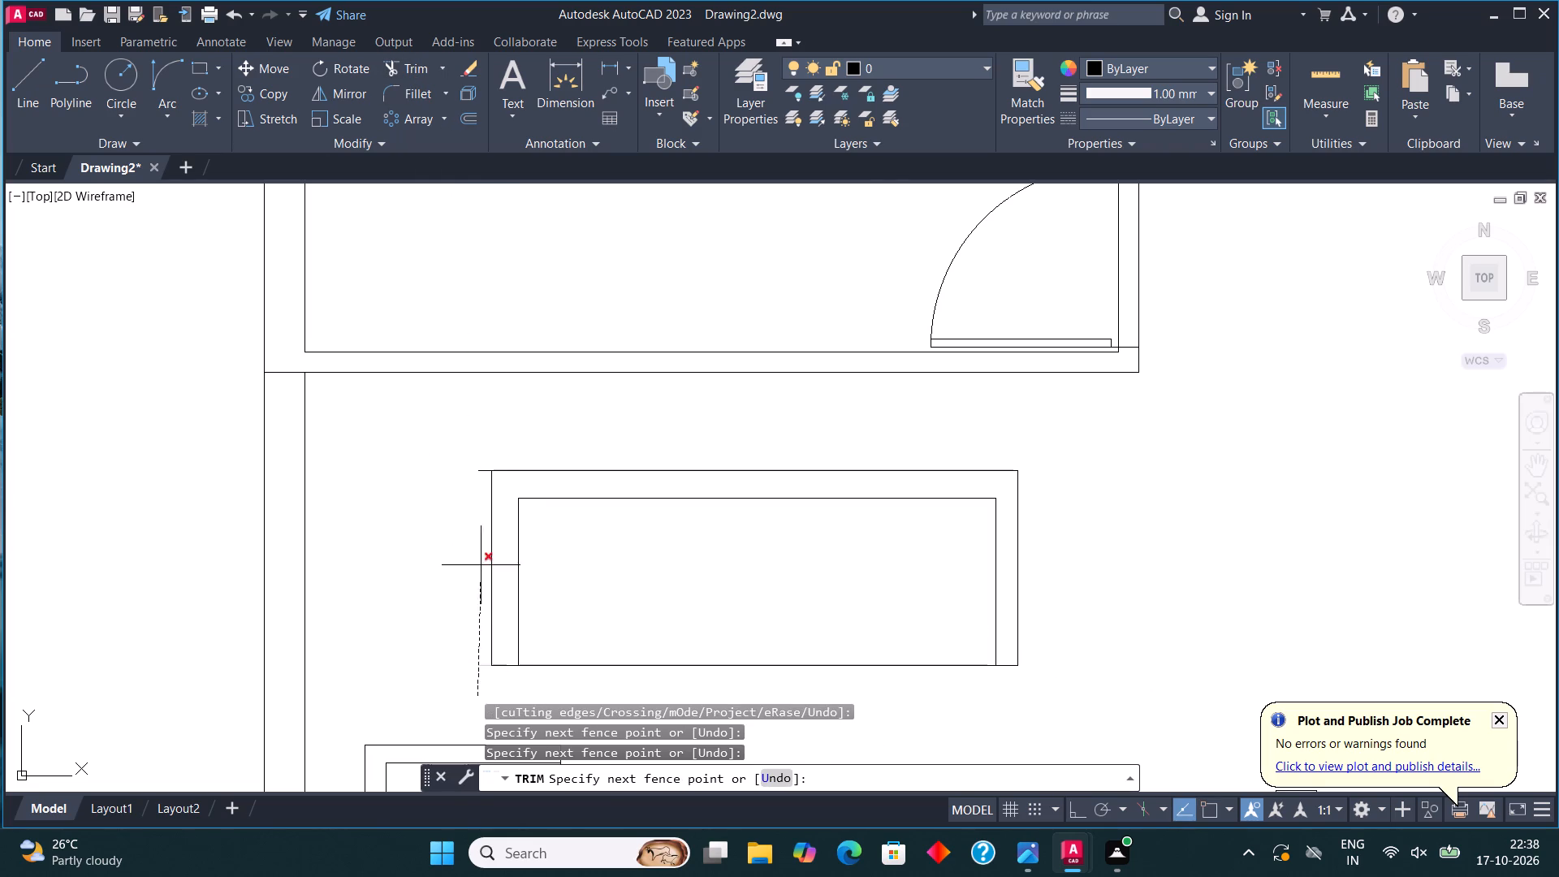
pyautogui.click(486, 442)
pyautogui.press('Escape')
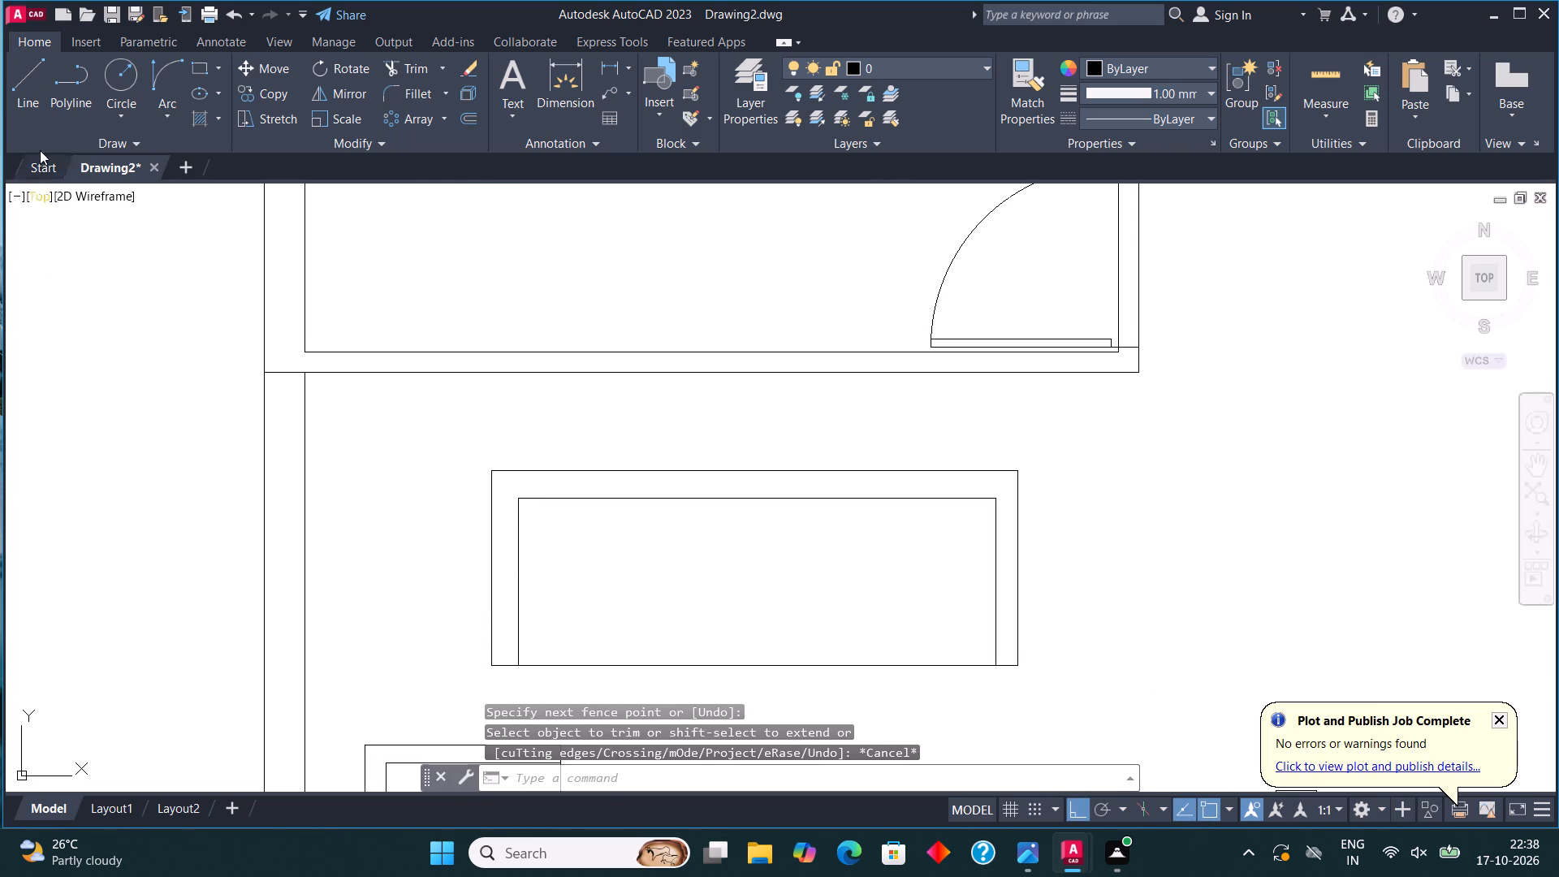
# Draw a vertical cushion divider across the new sofa's seat, about one third in from its left side.
pyautogui.click(19, 110)
pyautogui.scroll(-2, 559, 526)
pyautogui.scroll(3, 564, 526)
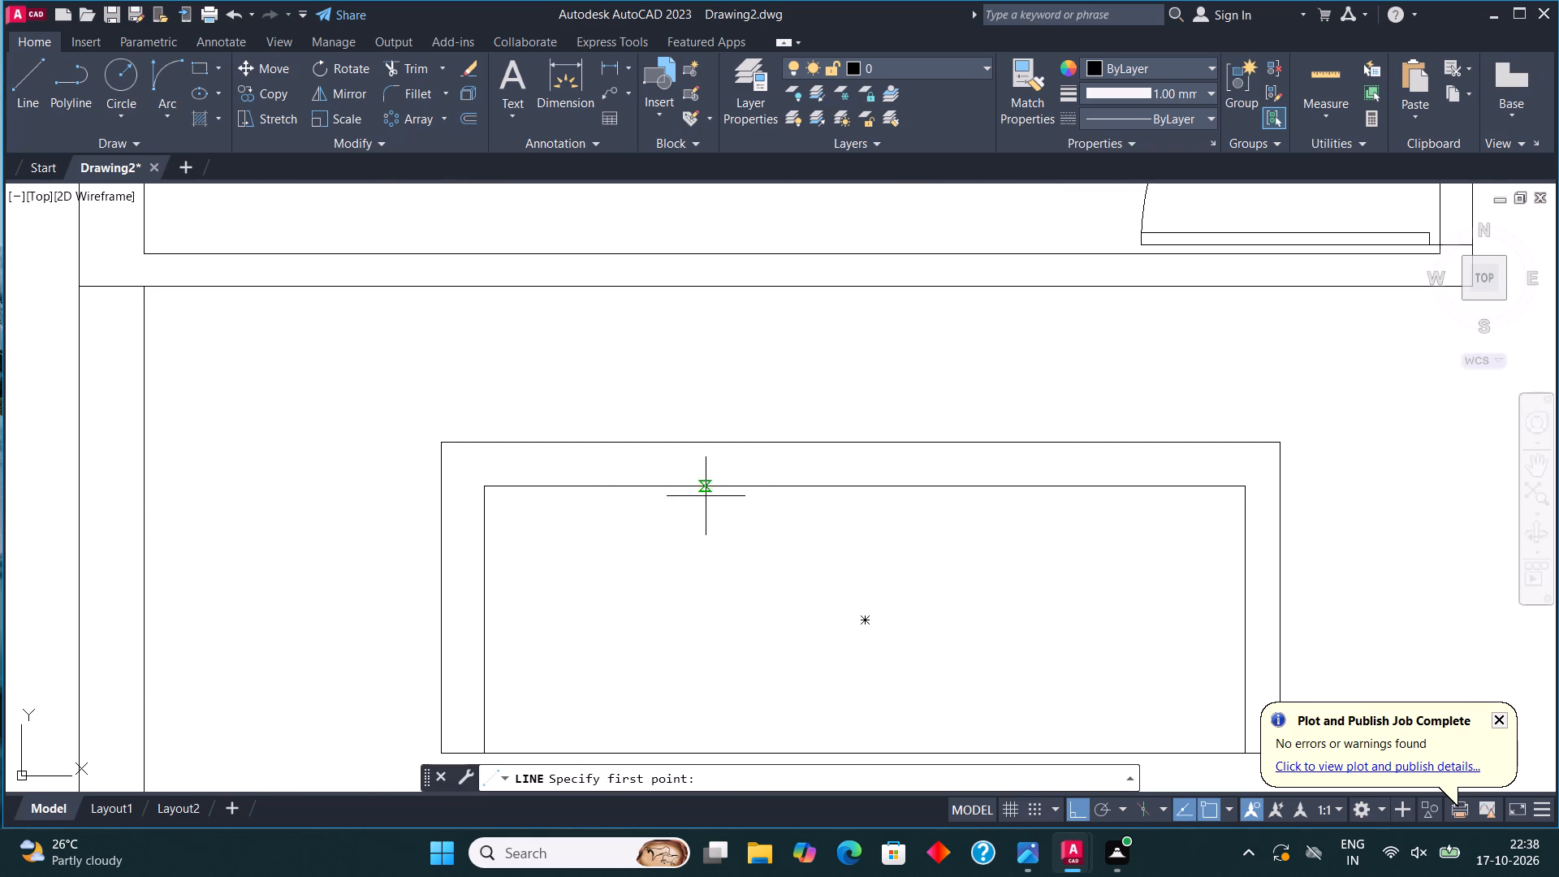
pyautogui.click(746, 488)
pyautogui.click(753, 751)
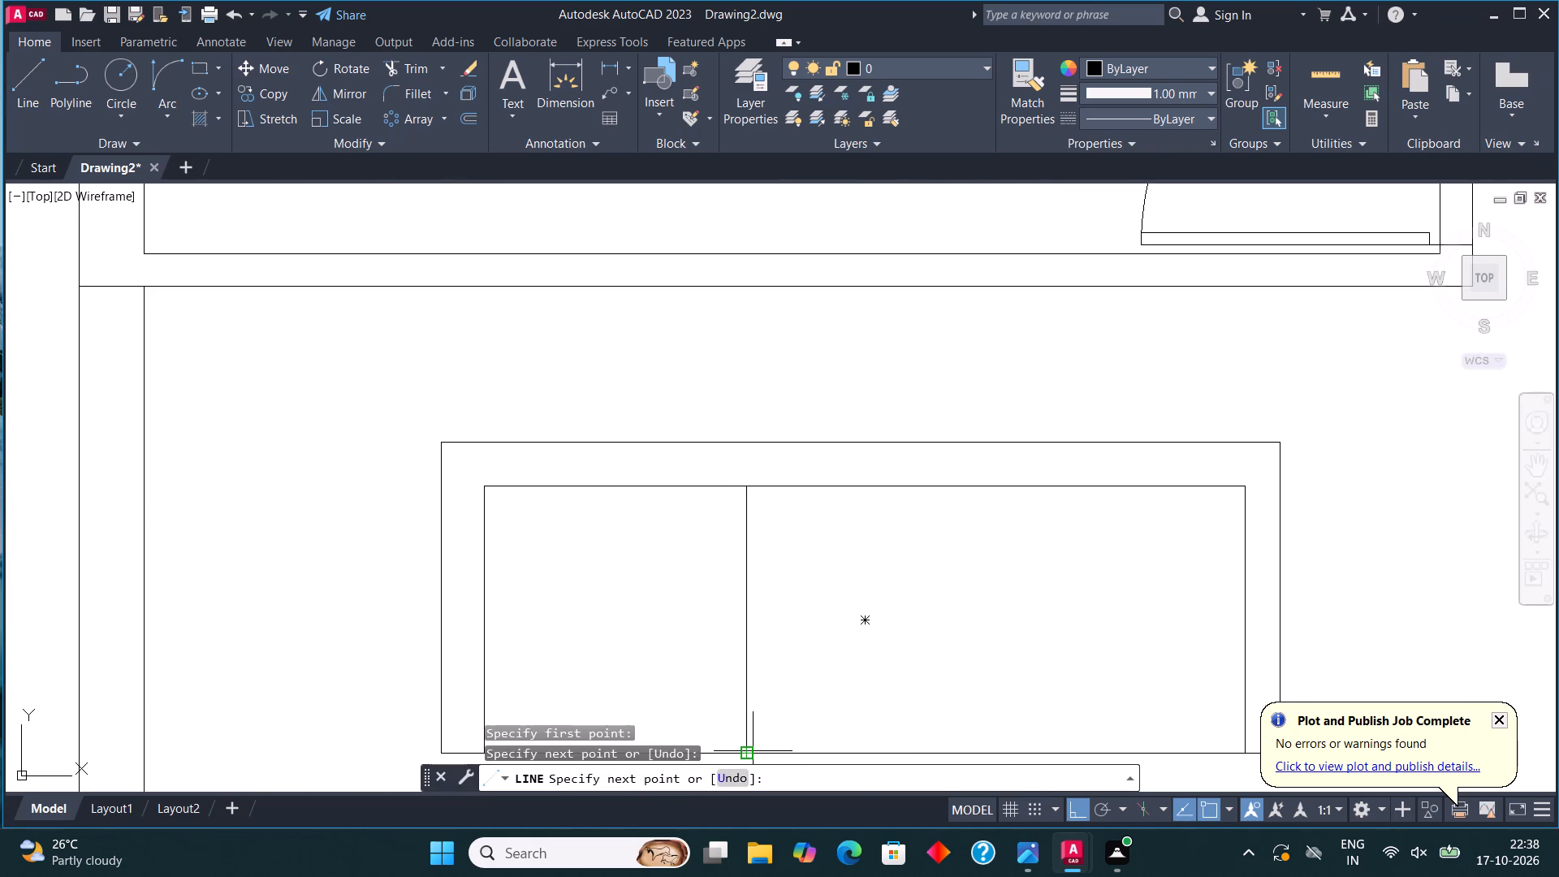
pyautogui.moveTo(754, 672); pyautogui.dragTo(686, 568, button='middle')
pyautogui.press('Escape')
# Copy the cushion divider to the right so the new sofa's seat is split into three cushions.
pyautogui.click(679, 542)
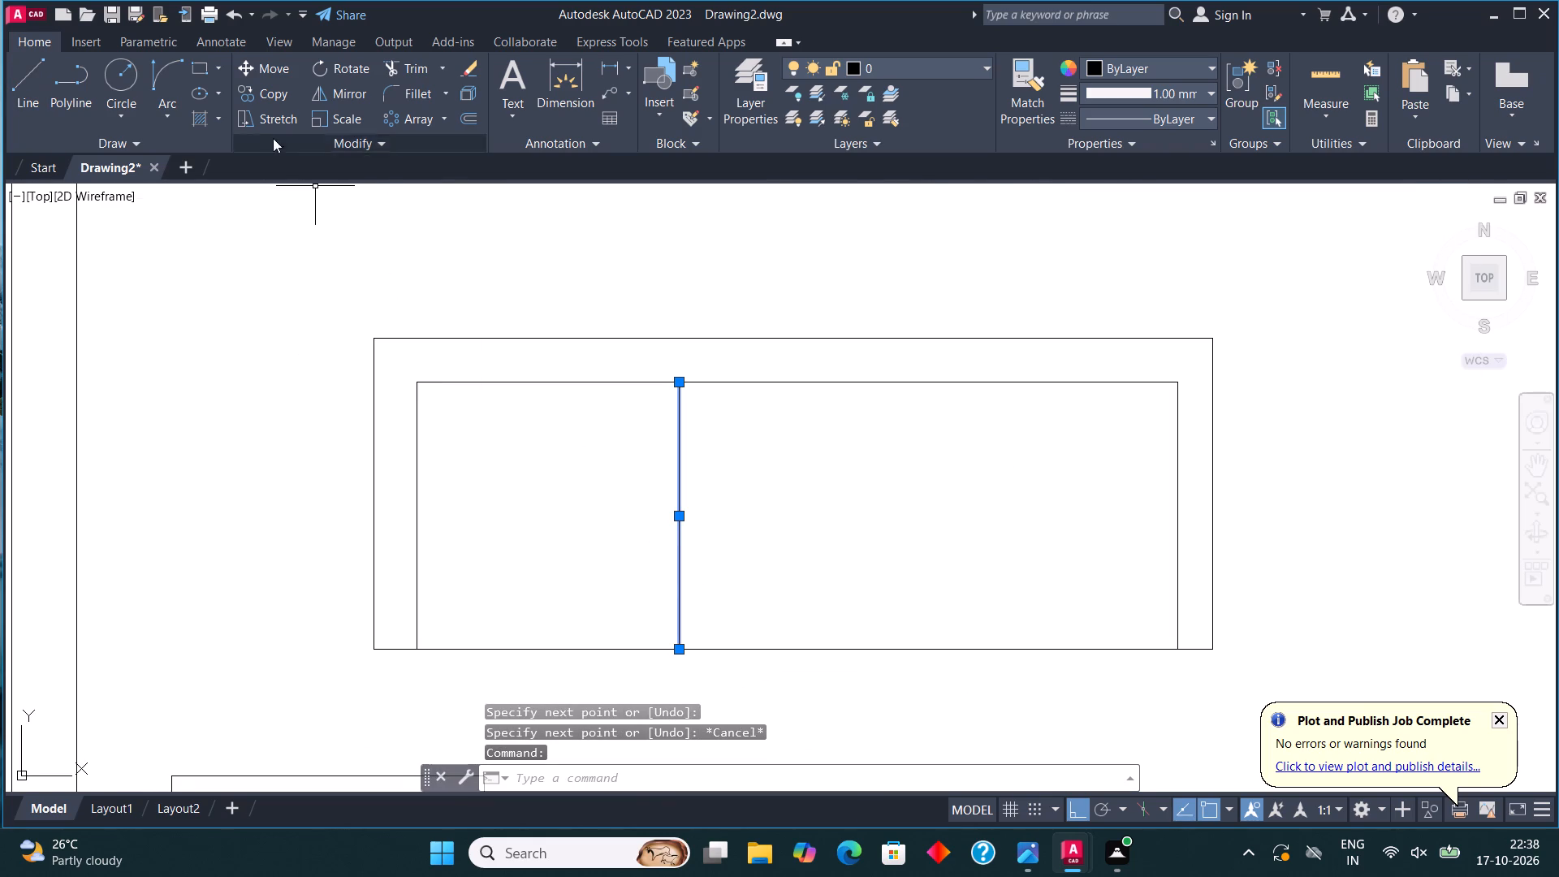
pyautogui.click(272, 97)
pyautogui.click(685, 651)
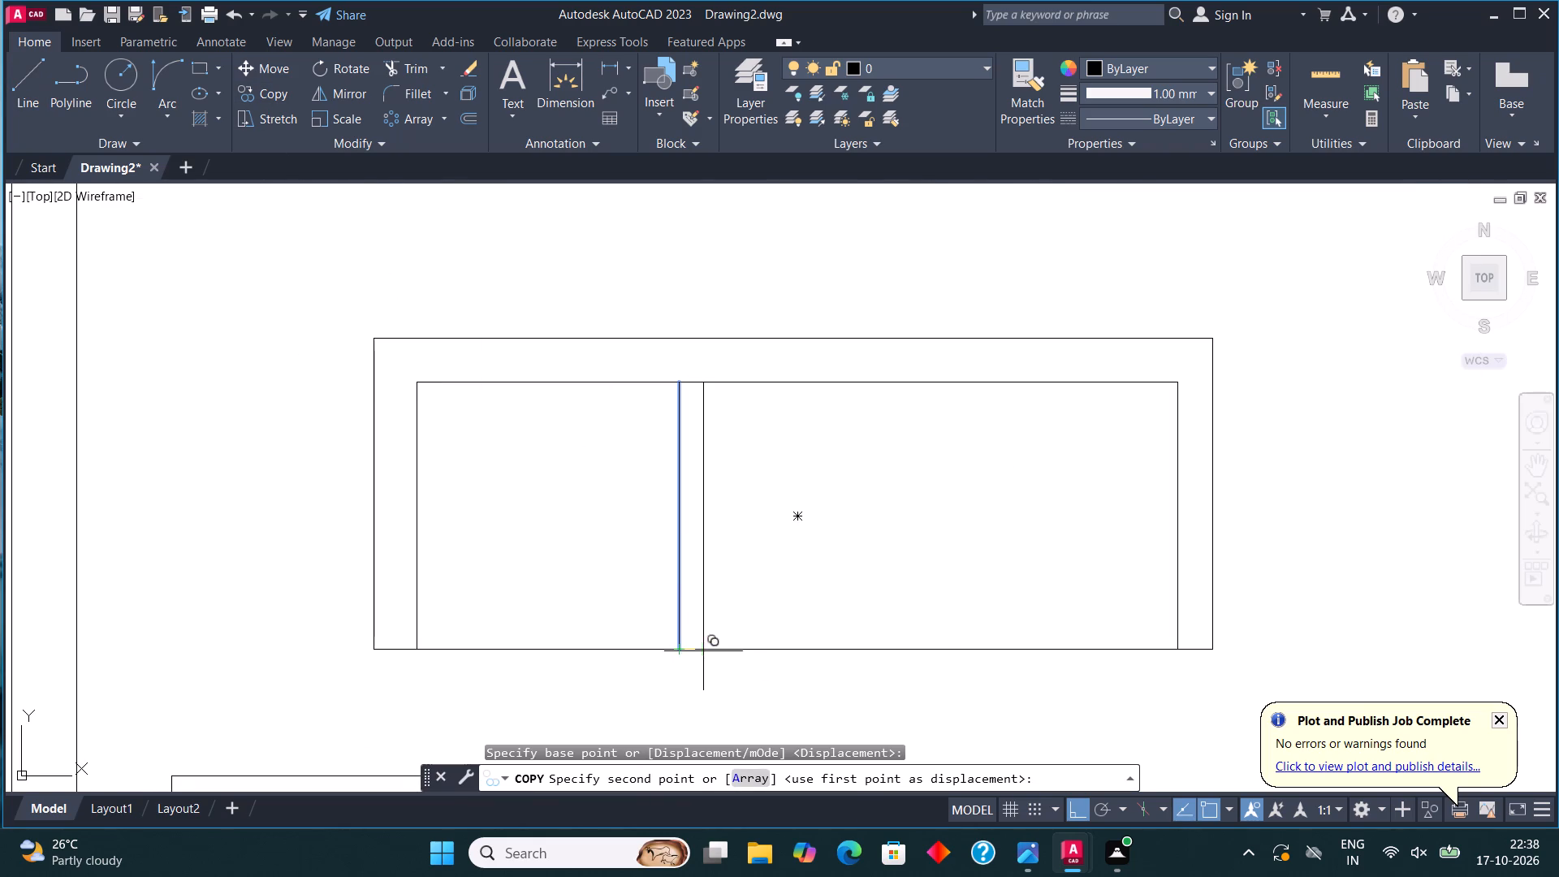
pyautogui.click(921, 649)
pyautogui.press('Escape')
pyautogui.scroll(-4, 846, 656)
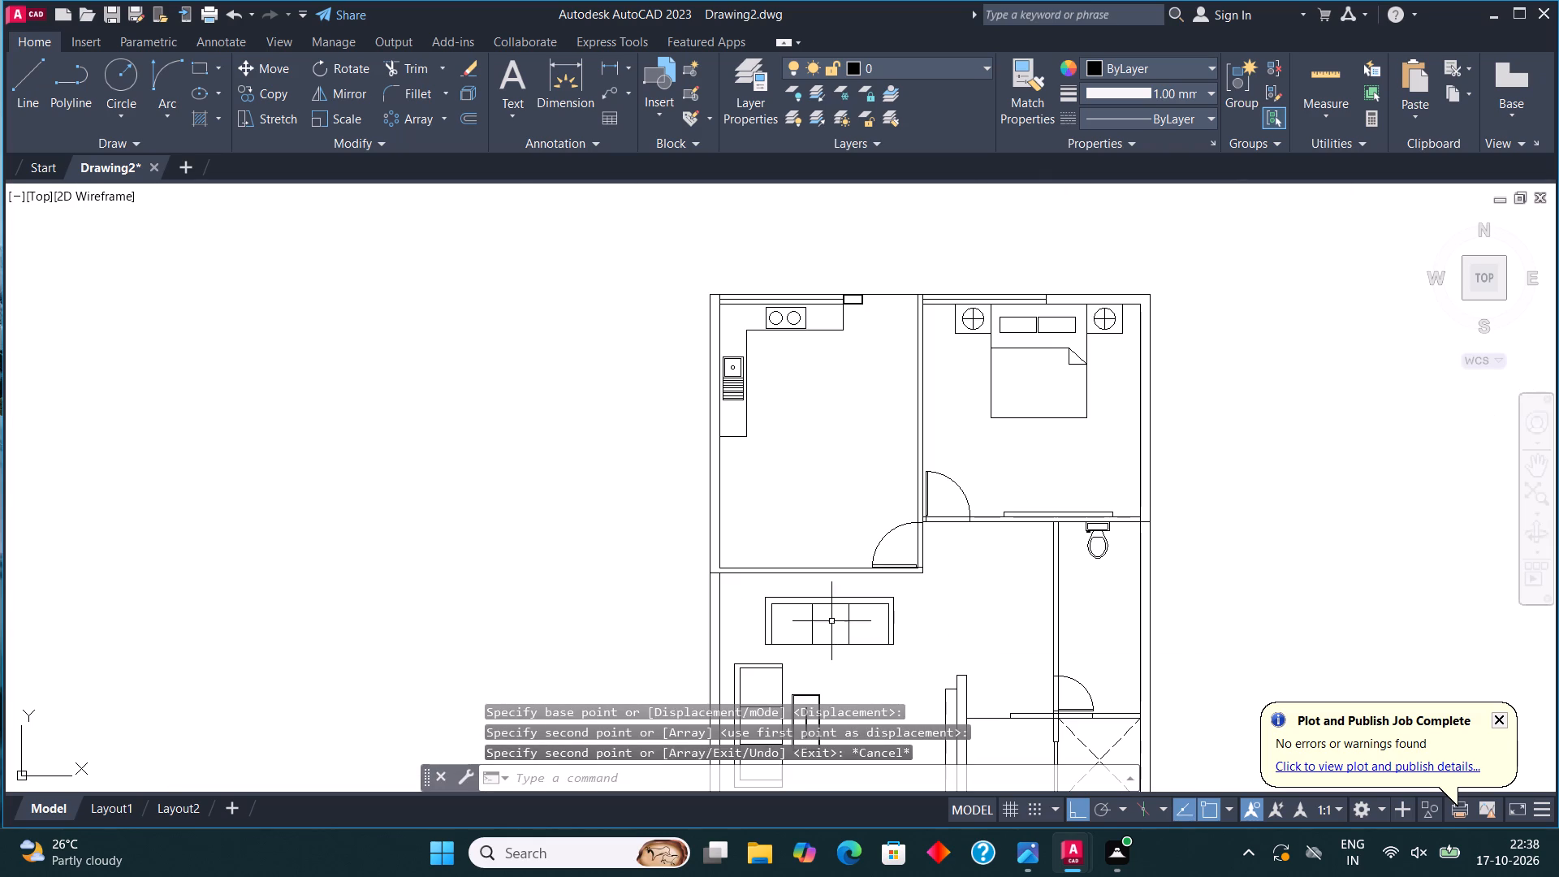
pyautogui.press('Escape')
# Stretch the bottom edge of the new sofa's seat rectangle upward by about 4".
pyautogui.scroll(1, 788, 620)
pyautogui.moveTo(779, 588); pyautogui.dragTo(776, 558, button='middle')
pyautogui.scroll(-3, 909, 593)
pyautogui.scroll(2, 922, 600)
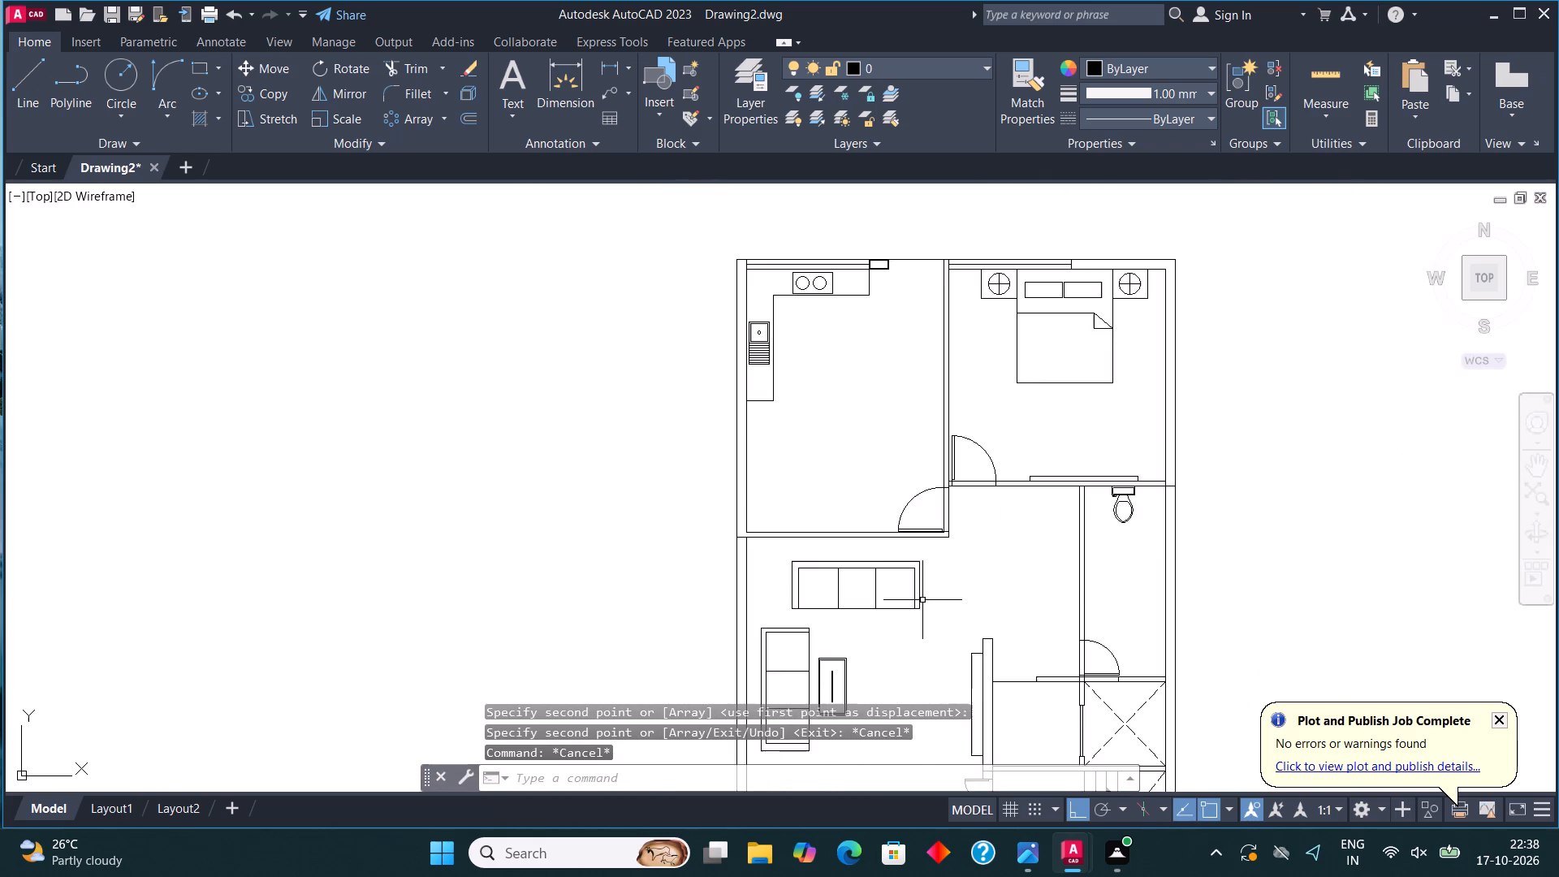
pyautogui.scroll(1, 922, 600)
pyautogui.scroll(1, 820, 628)
pyautogui.click(807, 608)
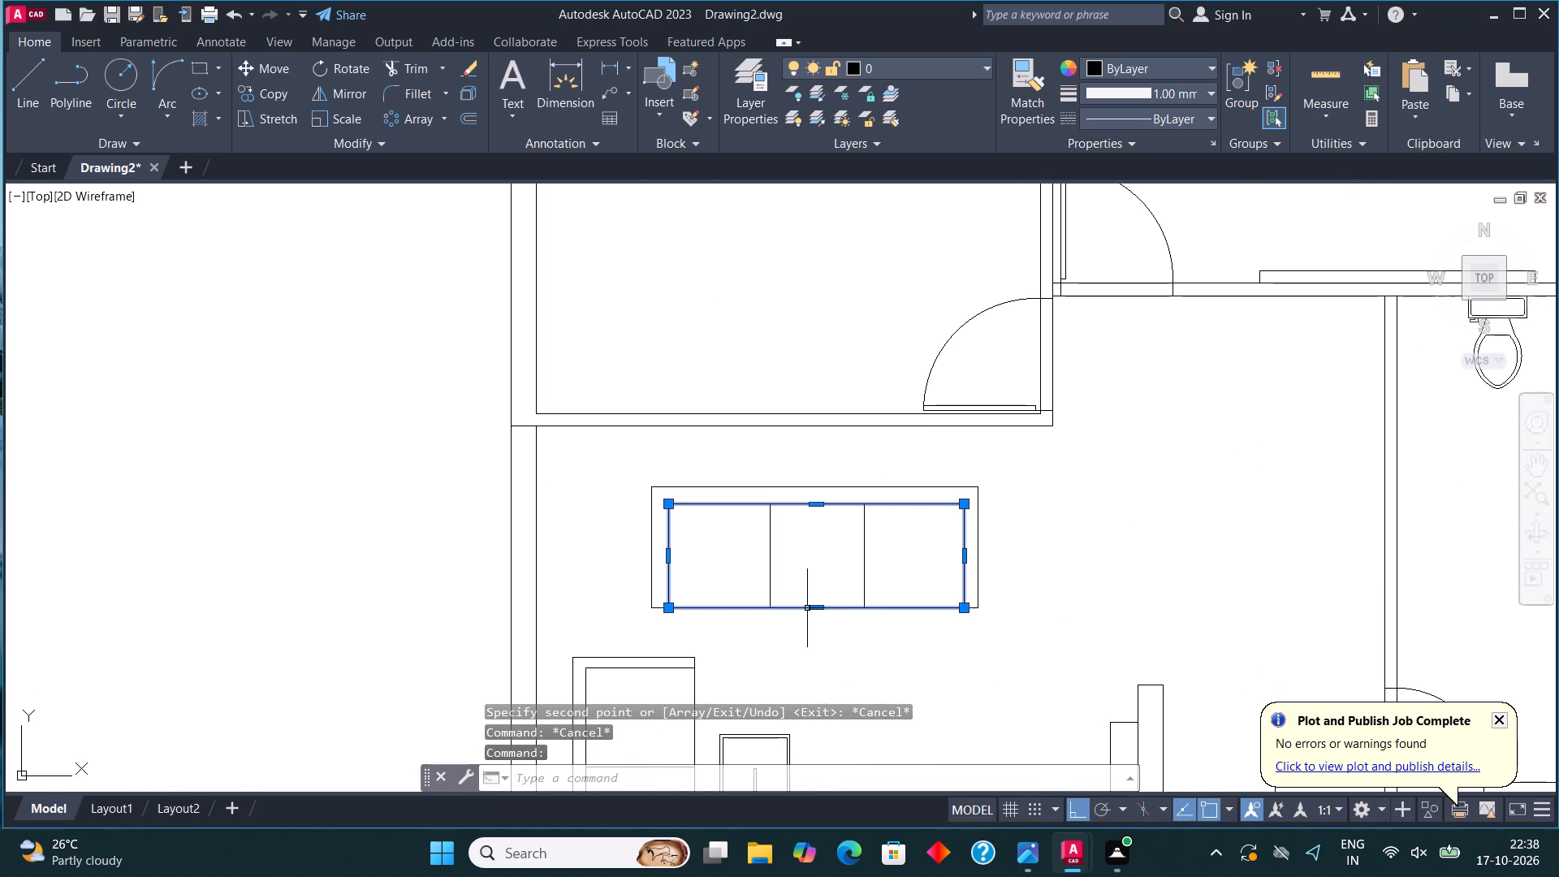
pyautogui.scroll(2, 806, 607)
pyautogui.click(832, 607)
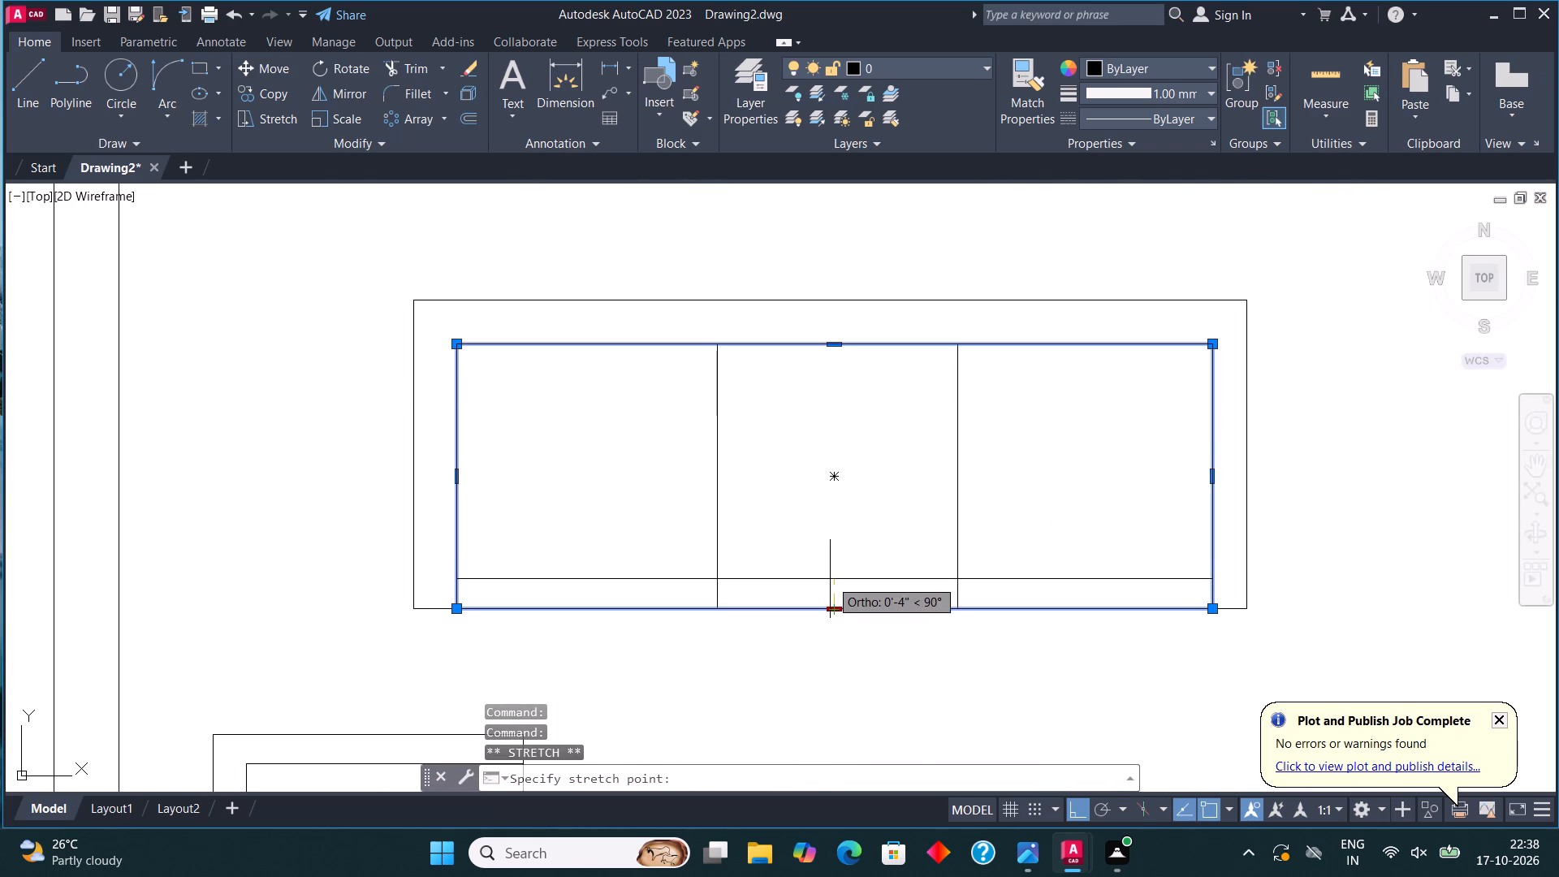
pyautogui.click(830, 579)
pyautogui.press('Escape')
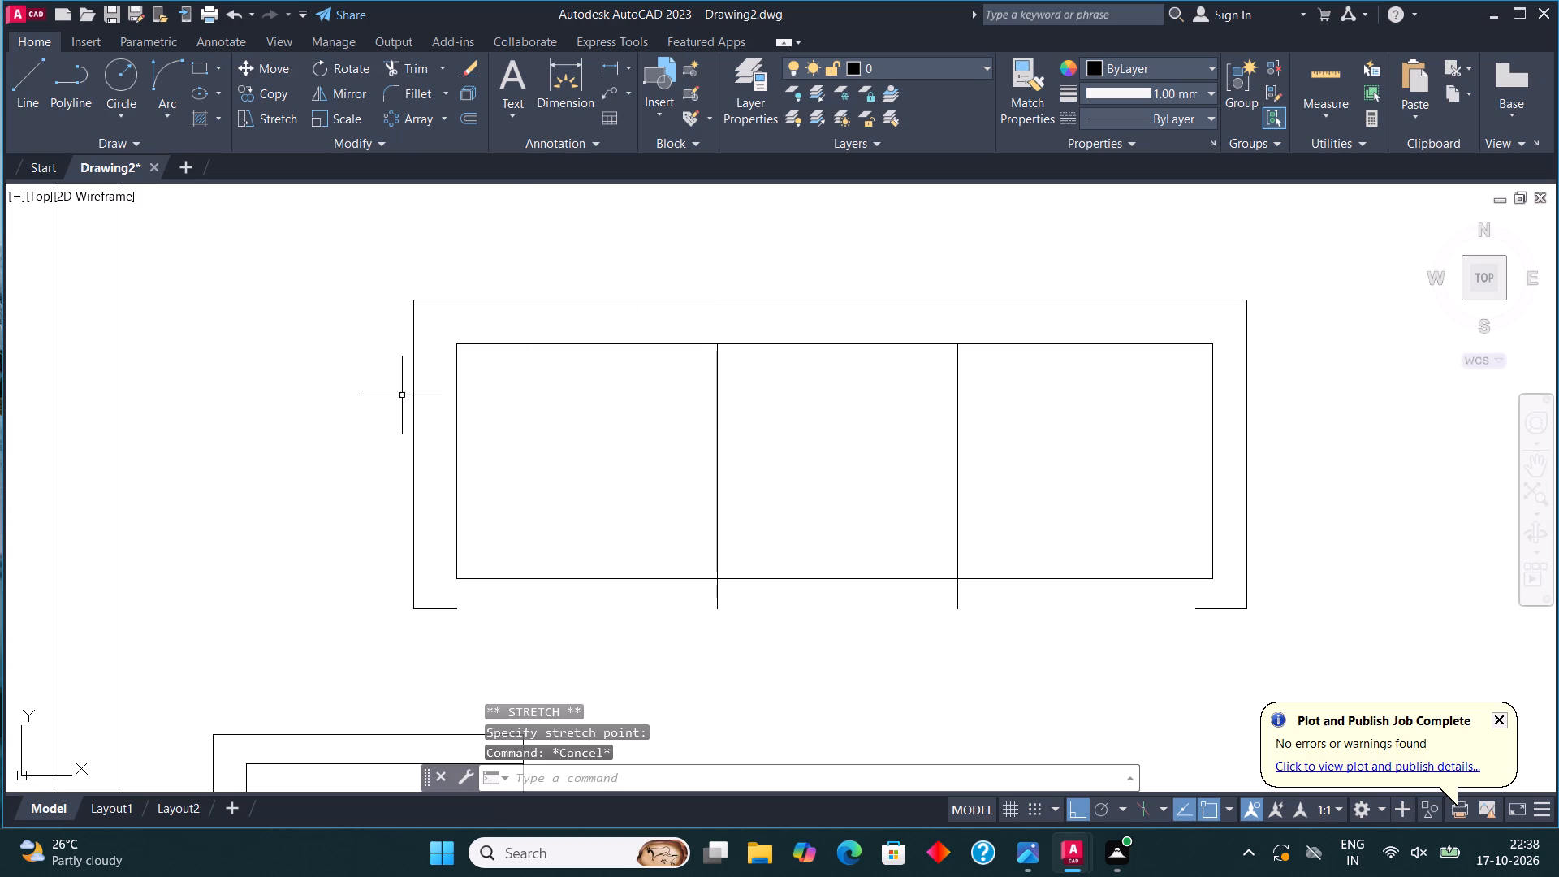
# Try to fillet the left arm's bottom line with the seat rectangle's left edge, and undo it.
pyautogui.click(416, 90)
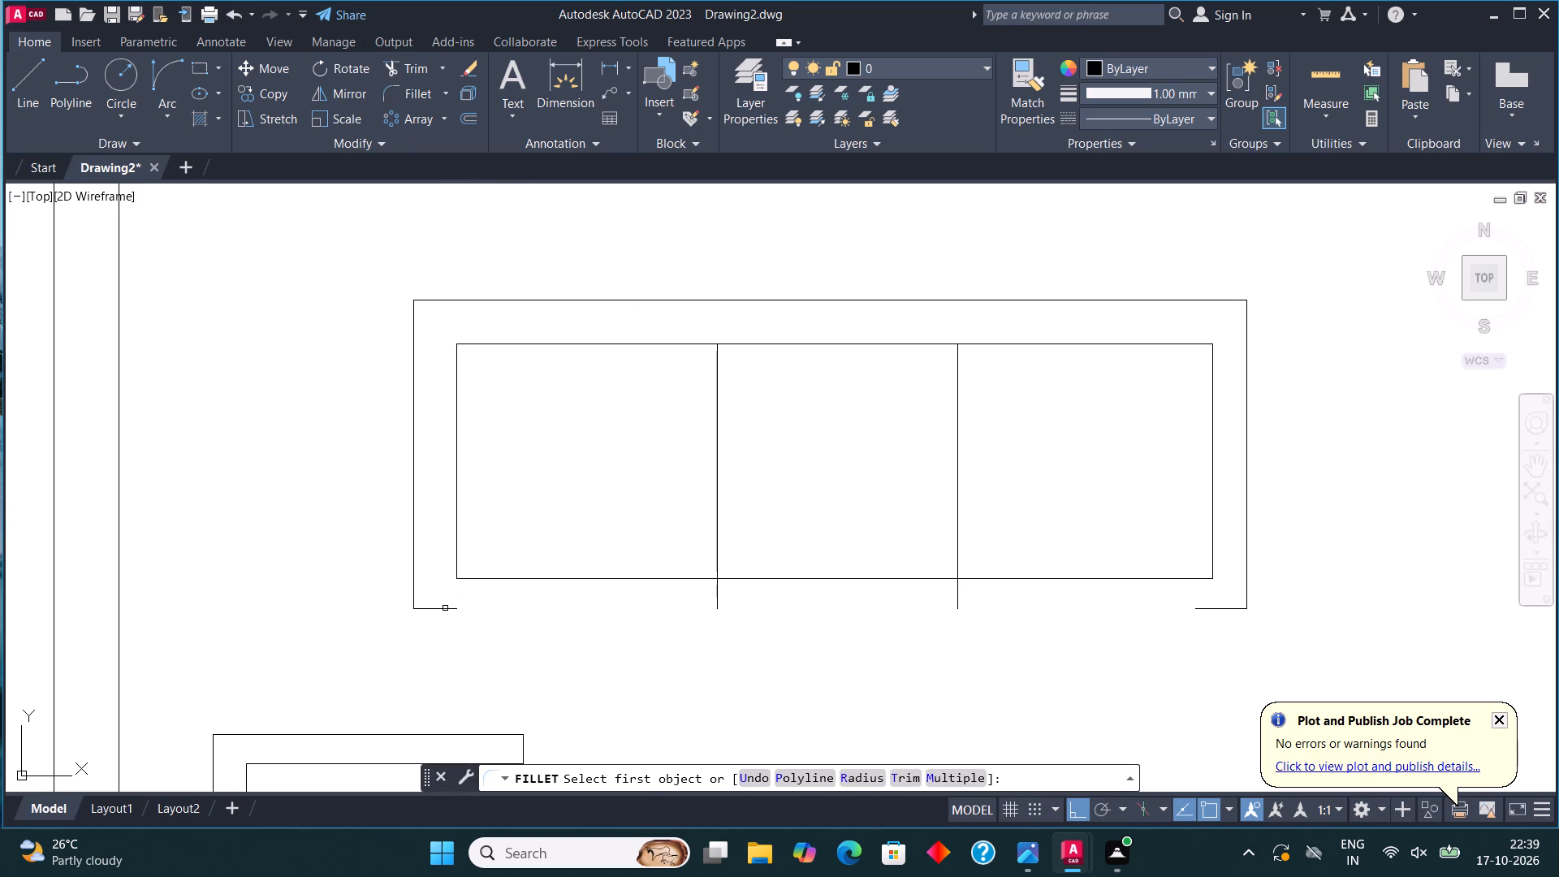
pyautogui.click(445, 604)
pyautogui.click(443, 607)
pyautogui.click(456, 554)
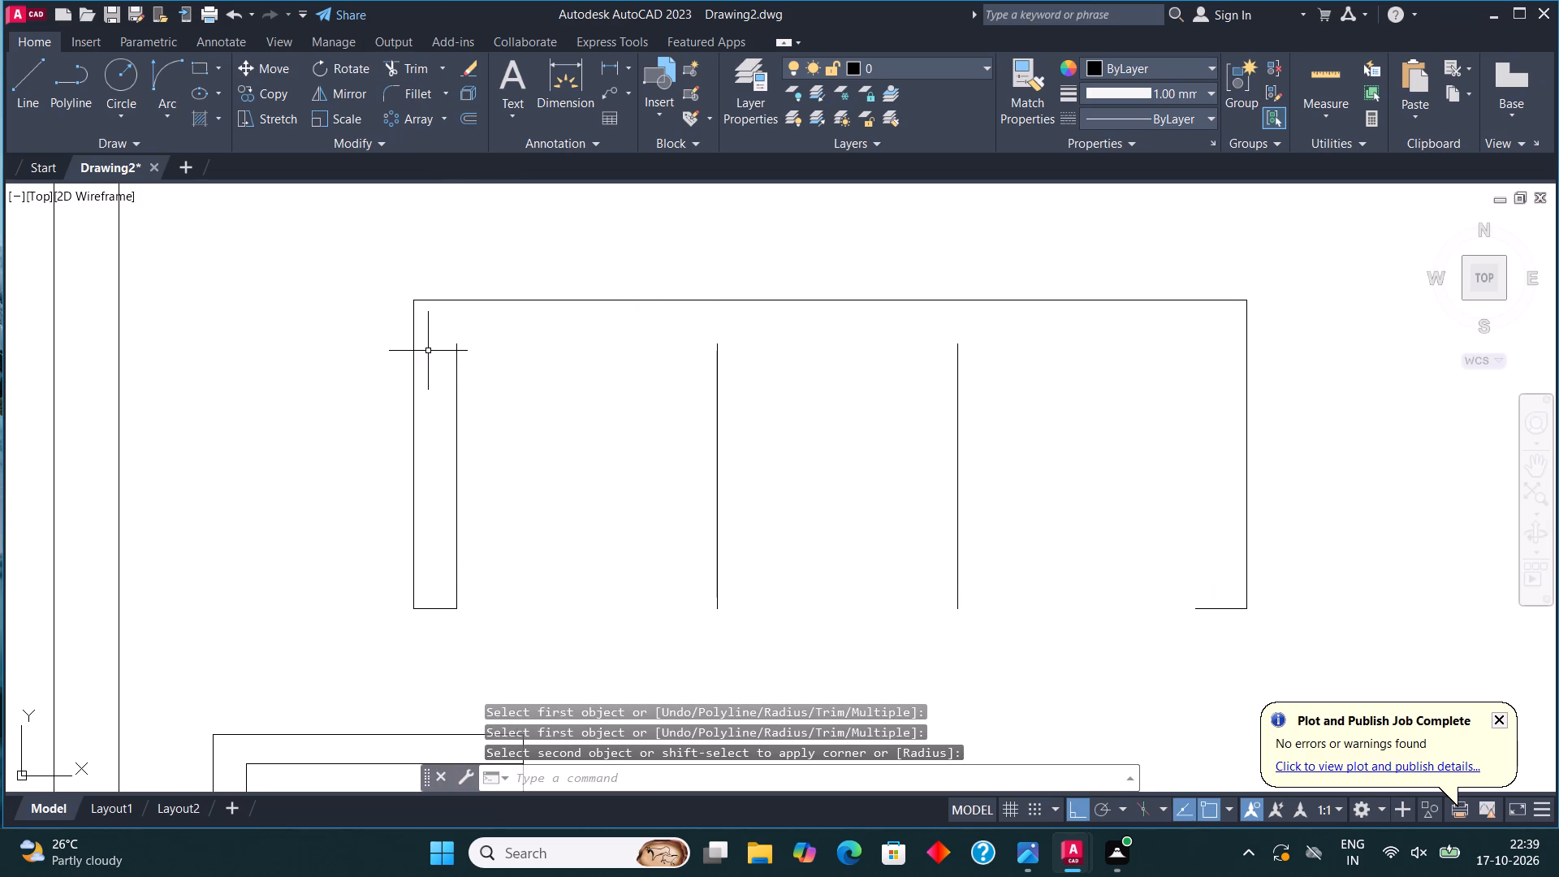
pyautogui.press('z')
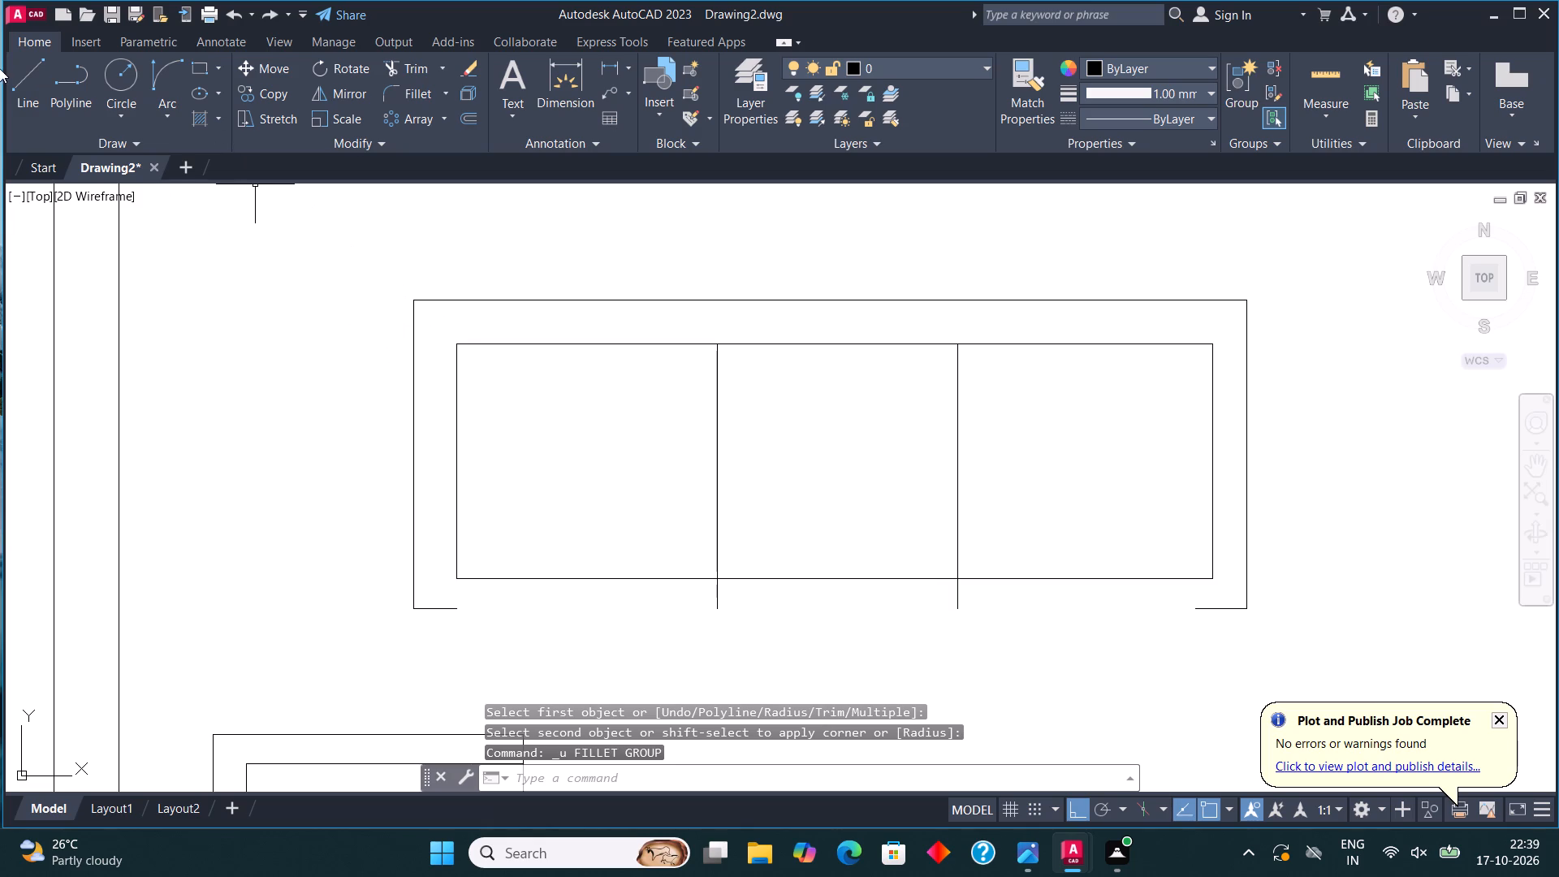
# Draw short vertical lines from the seat's two bottom corners down to the arm ends to close both sofa arms.
pyautogui.click(18, 86)
pyautogui.click(450, 612)
pyautogui.click(458, 576)
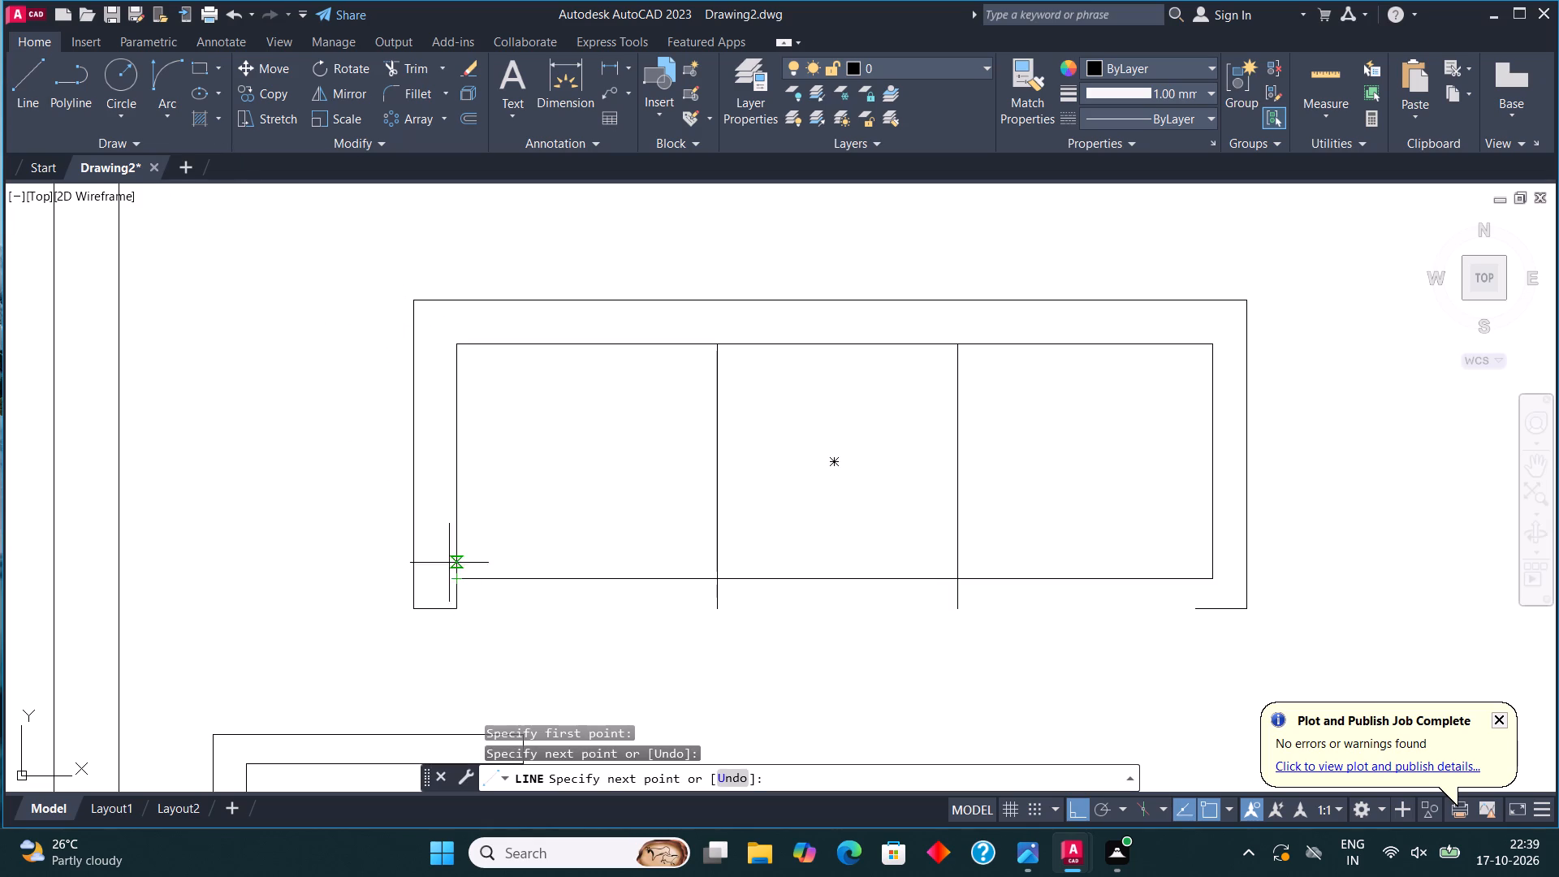
pyautogui.click(29, 88)
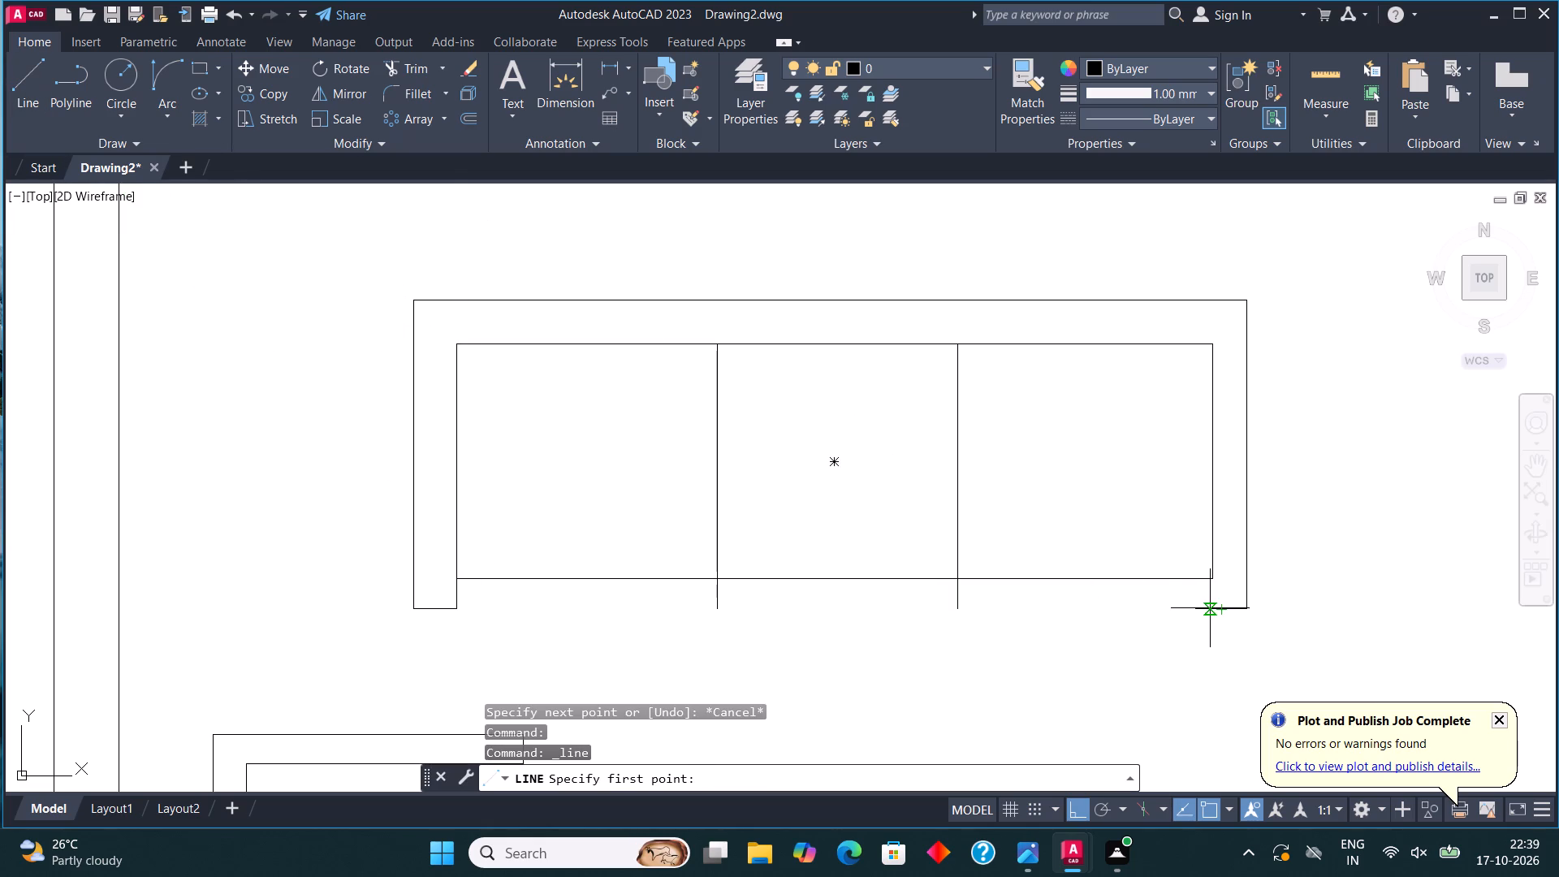
pyautogui.scroll(2, 1221, 611)
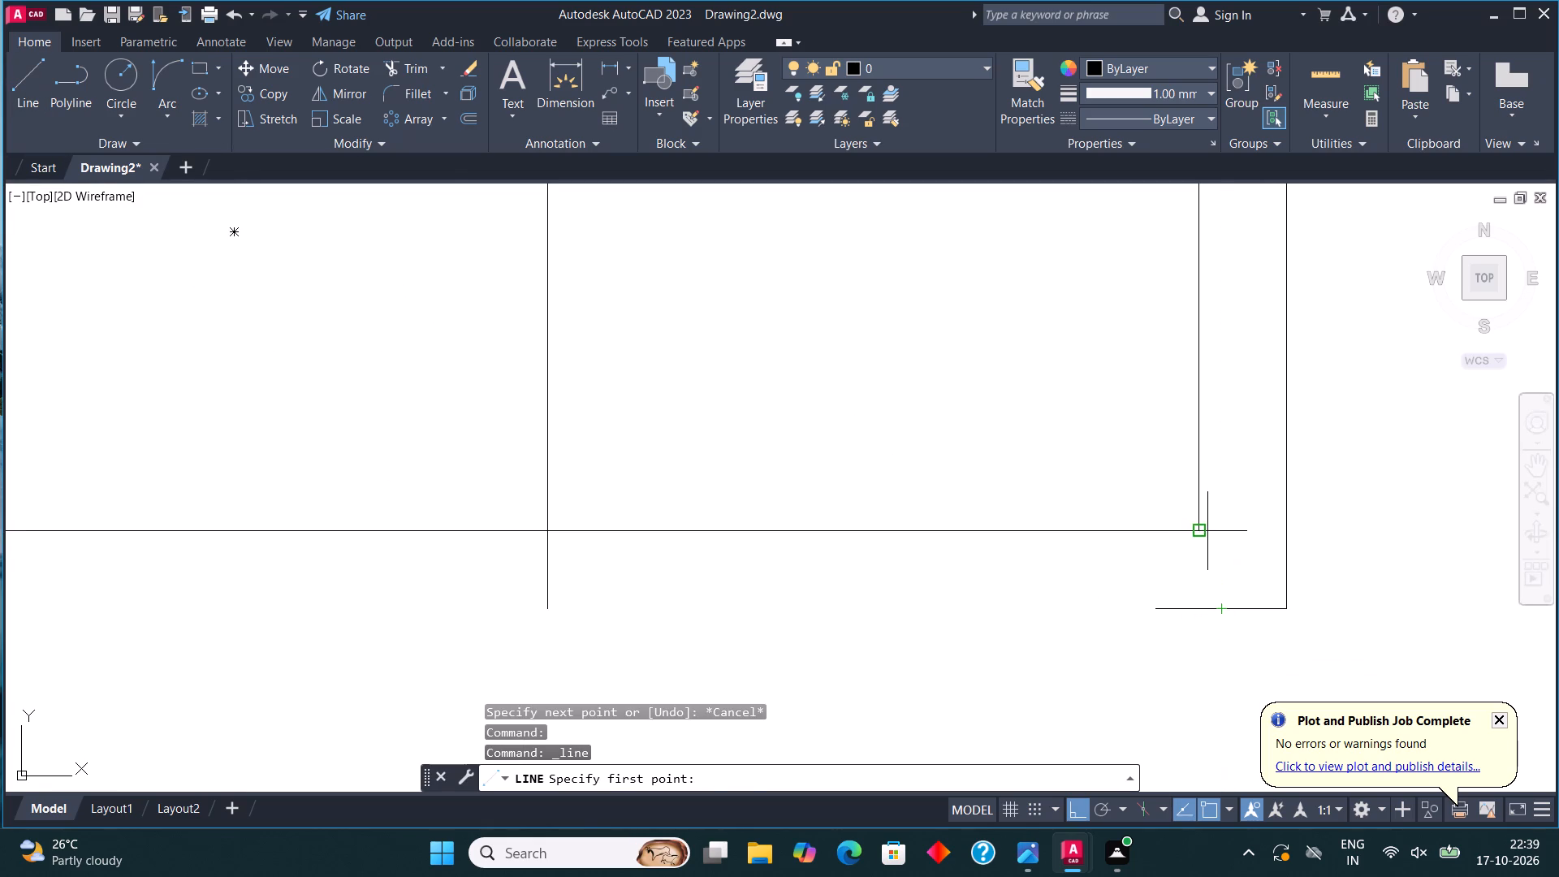
pyautogui.click(1207, 531)
pyautogui.click(1203, 608)
pyautogui.scroll(-3, 1095, 630)
pyautogui.press('Escape')
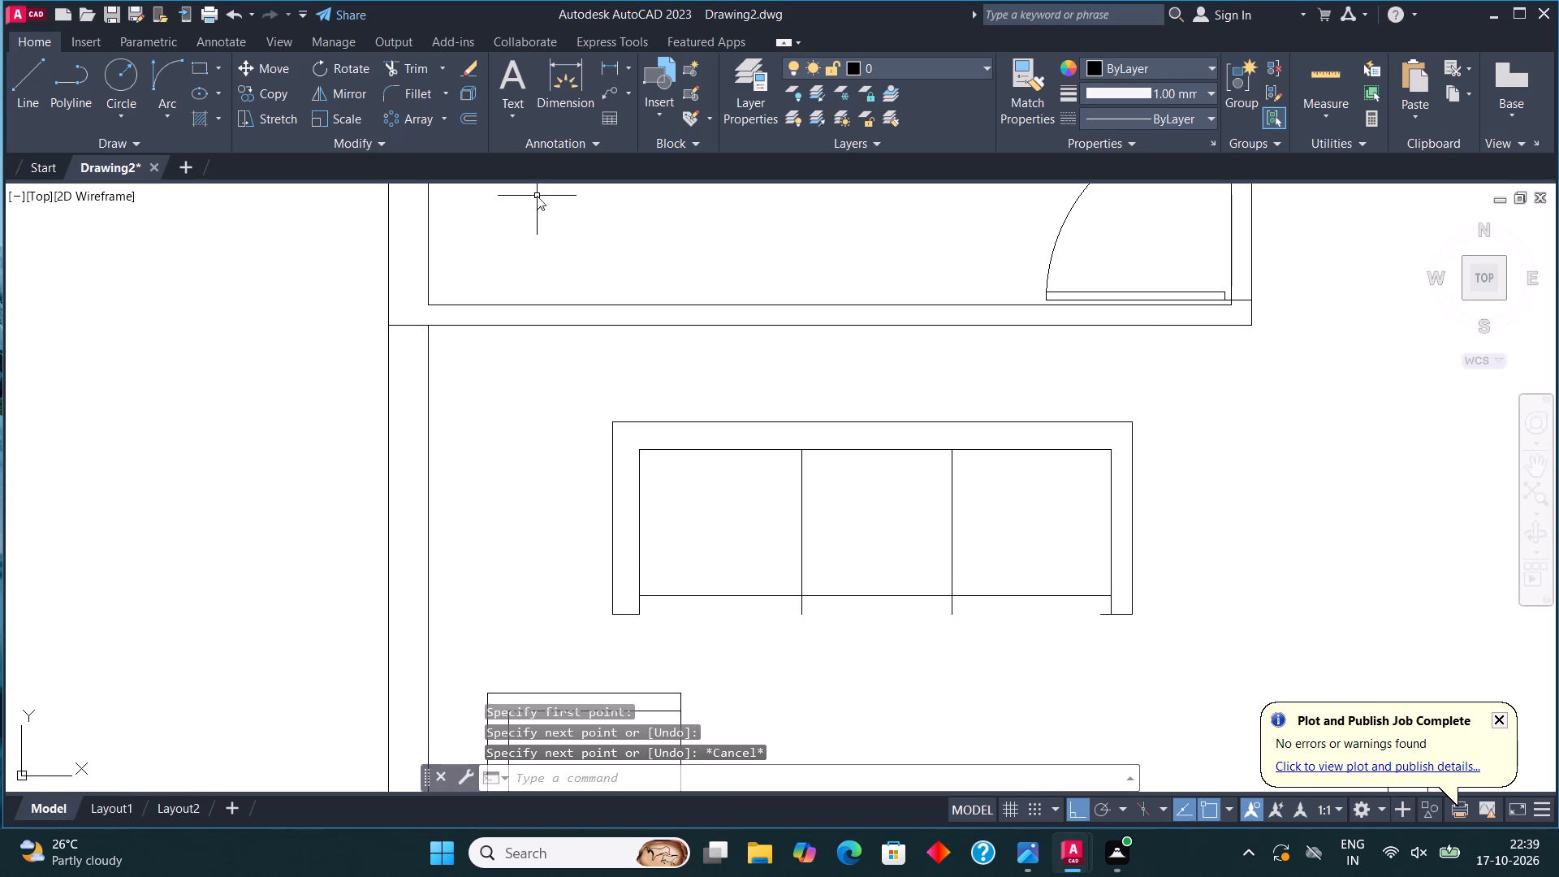
# Trim the cushion divider ends below the new sofa's seat and the stray stub beside the right arm's bottom end.
pyautogui.click(417, 65)
pyautogui.click(778, 603)
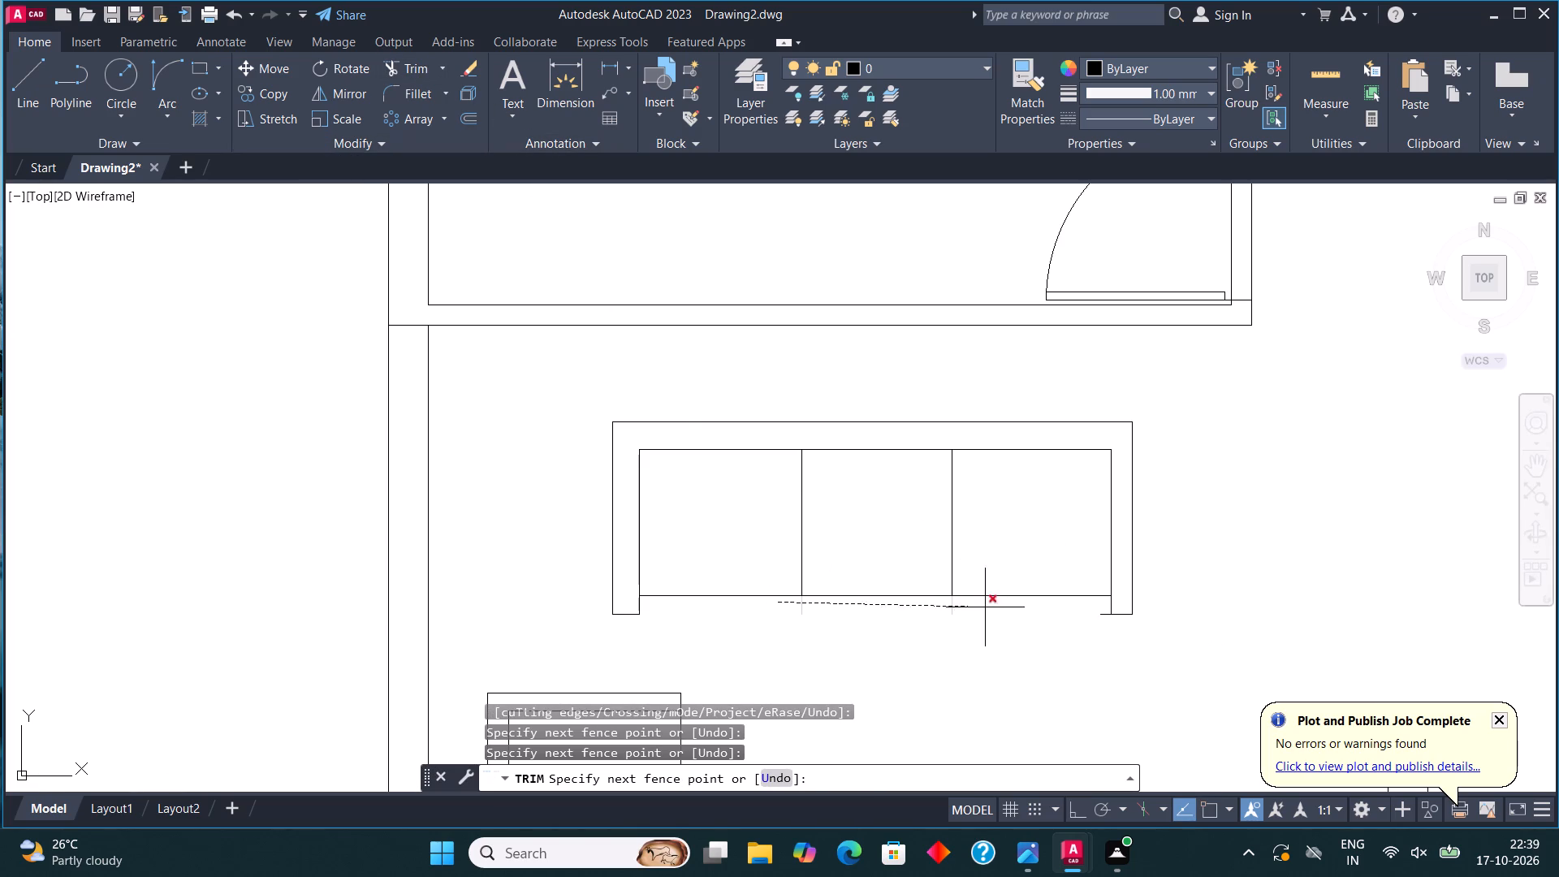
pyautogui.click(1017, 611)
pyautogui.click(1106, 613)
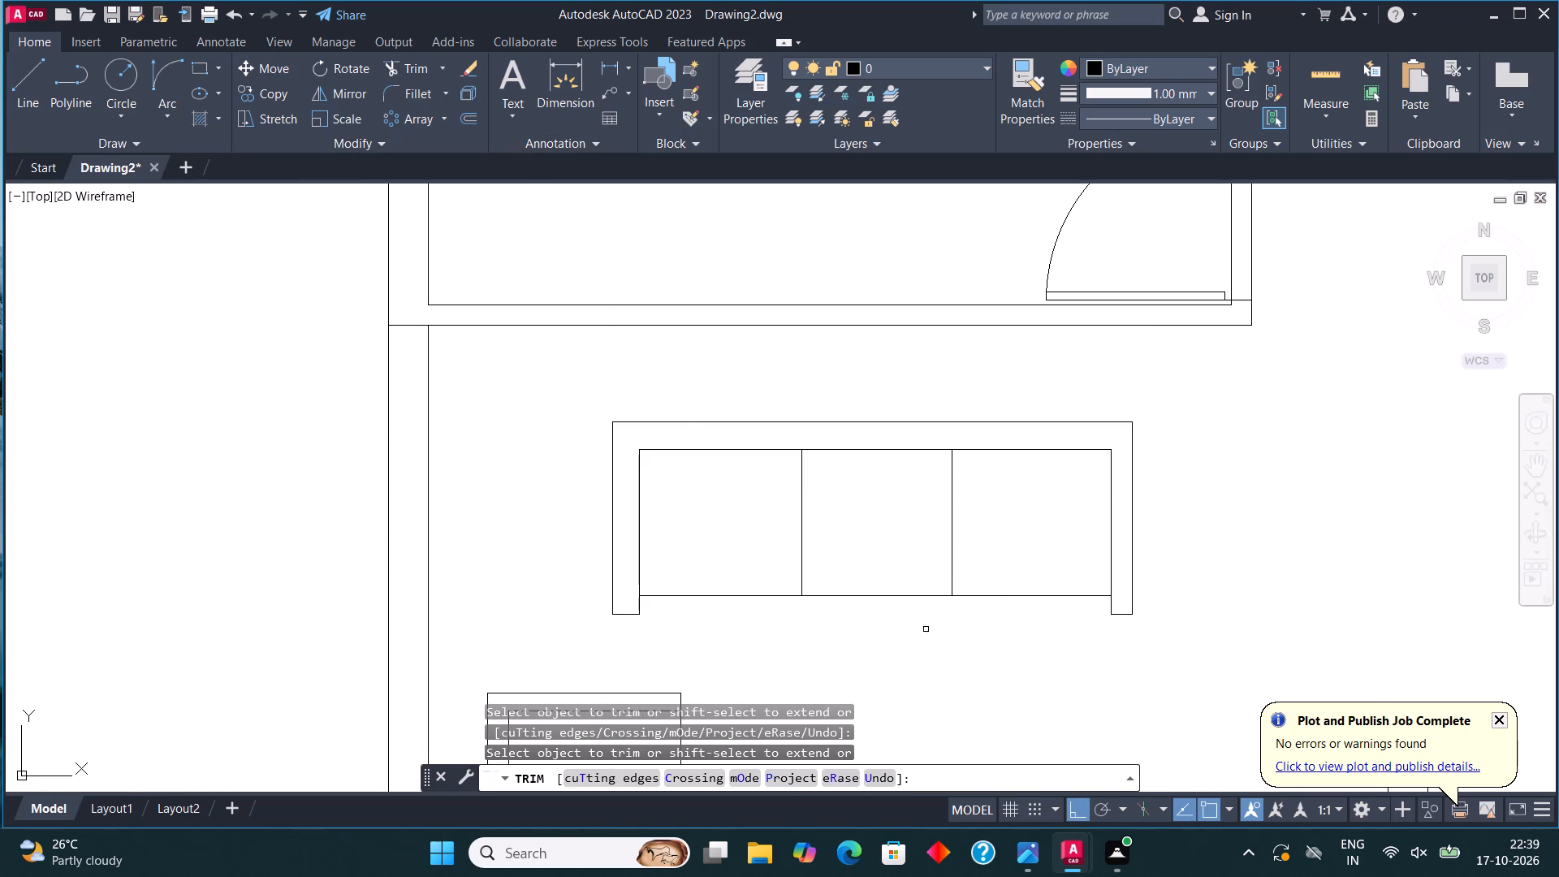
pyautogui.press('Escape')
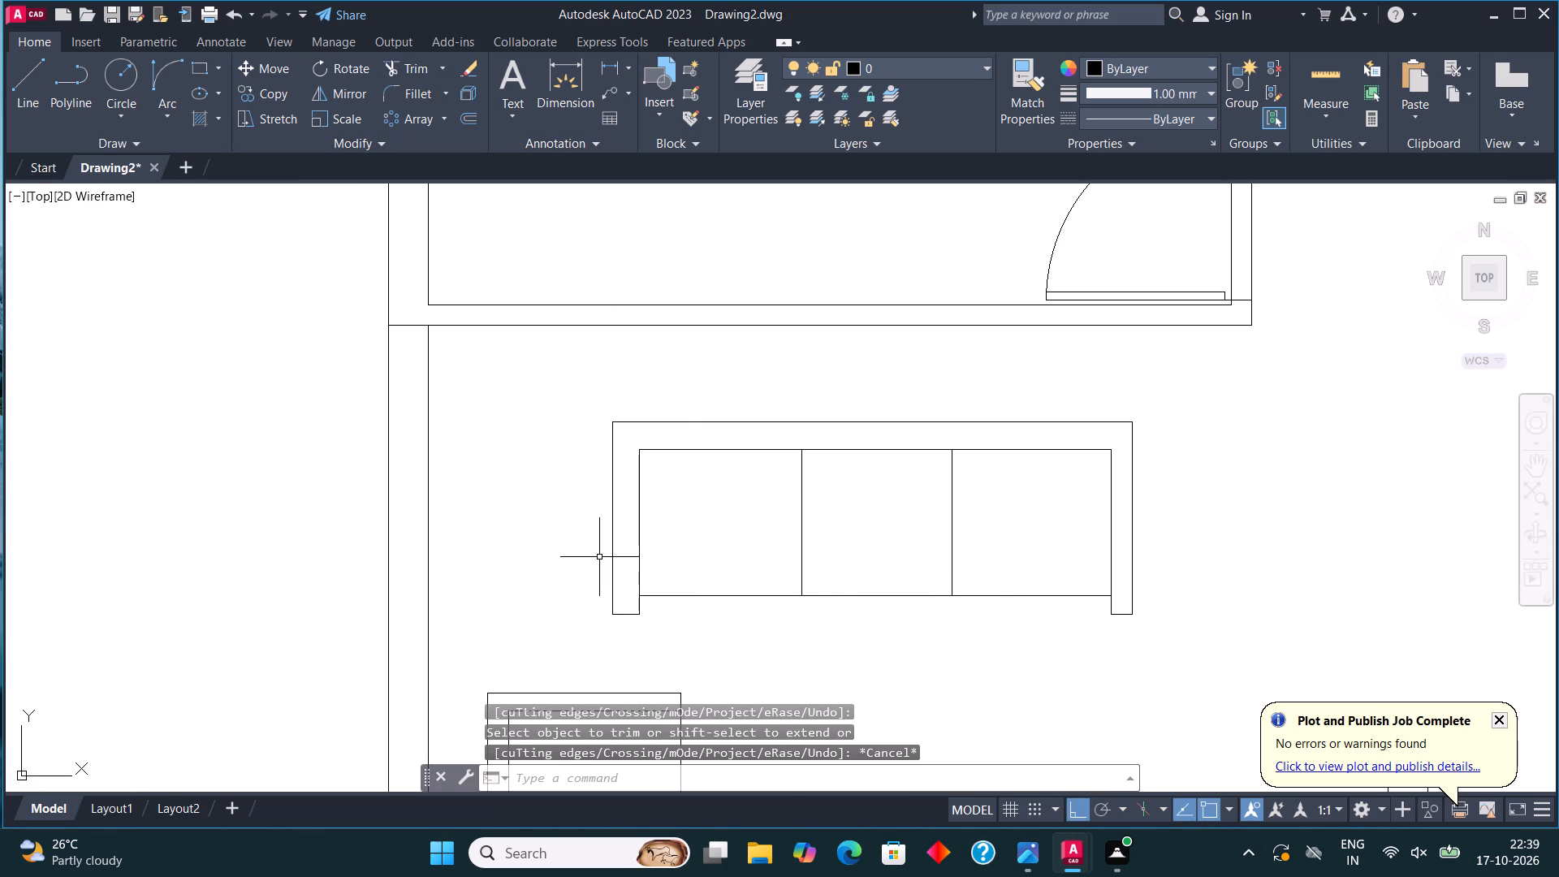
# Draw horizontal lines across both arms of the new sofa, level with the seat's bottom edge.
pyautogui.scroll(2, 651, 601)
pyautogui.click(24, 97)
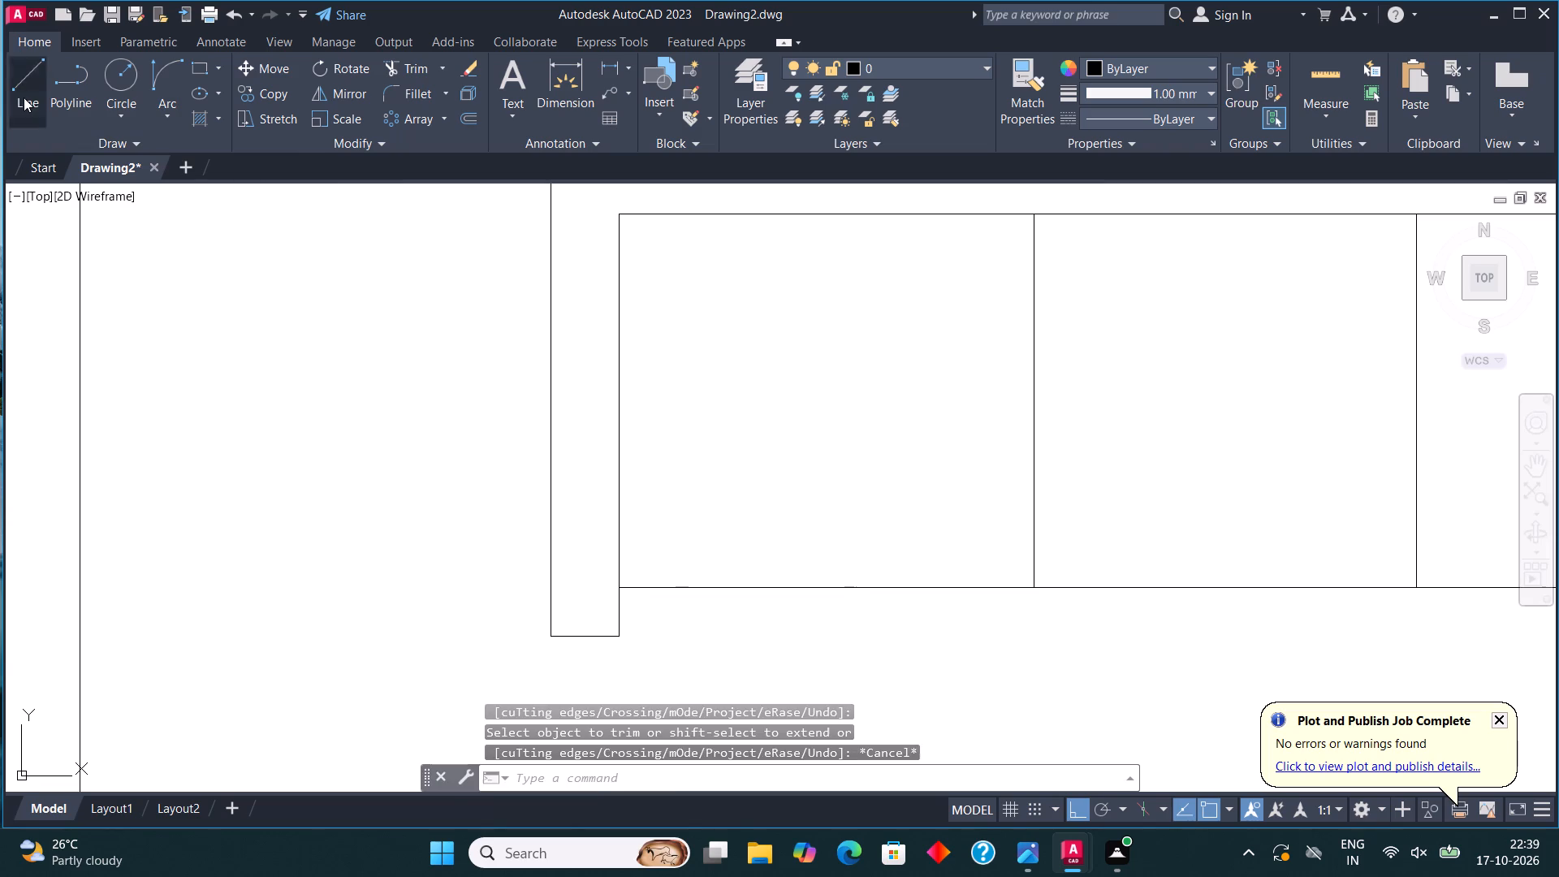
pyautogui.click(624, 585)
pyautogui.click(551, 586)
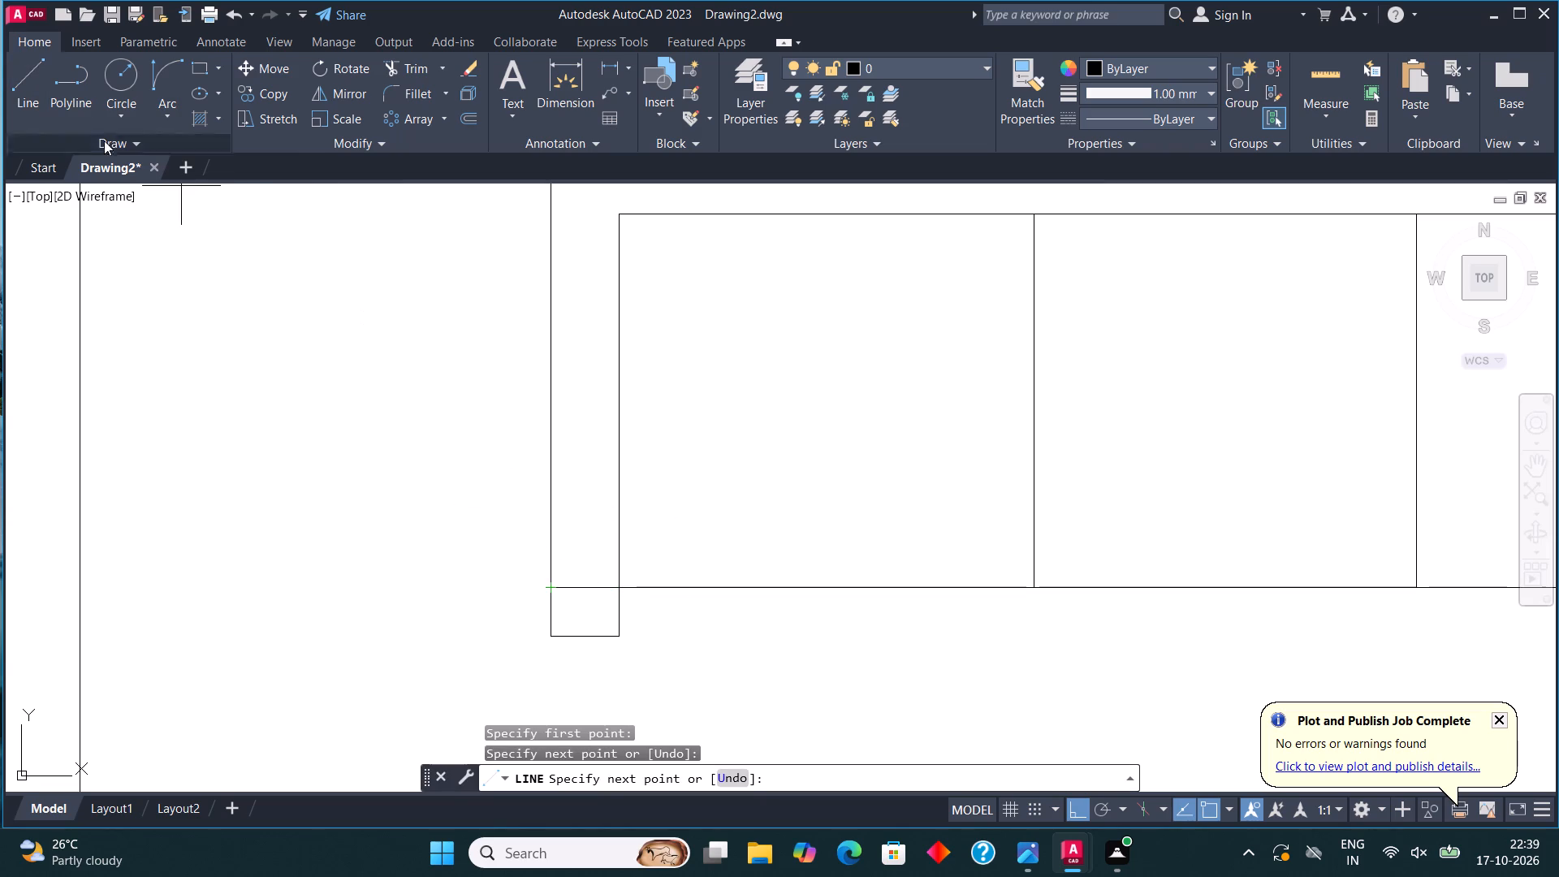
pyautogui.click(12, 72)
pyautogui.scroll(-3, 316, 424)
pyautogui.scroll(3, 693, 490)
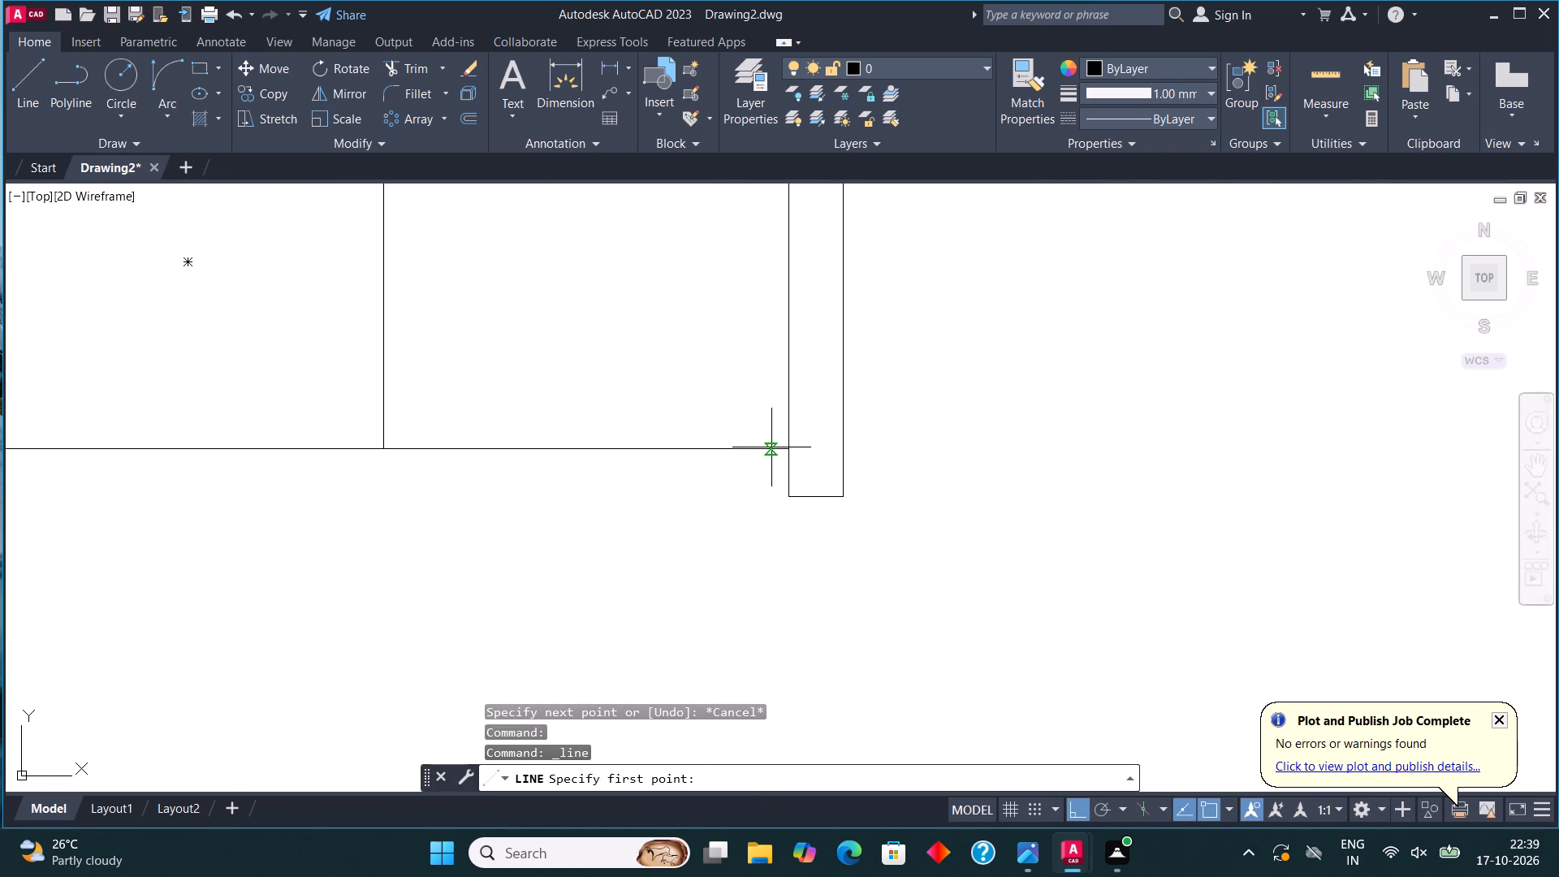
pyautogui.click(787, 449)
pyautogui.click(843, 451)
pyautogui.press('Escape')
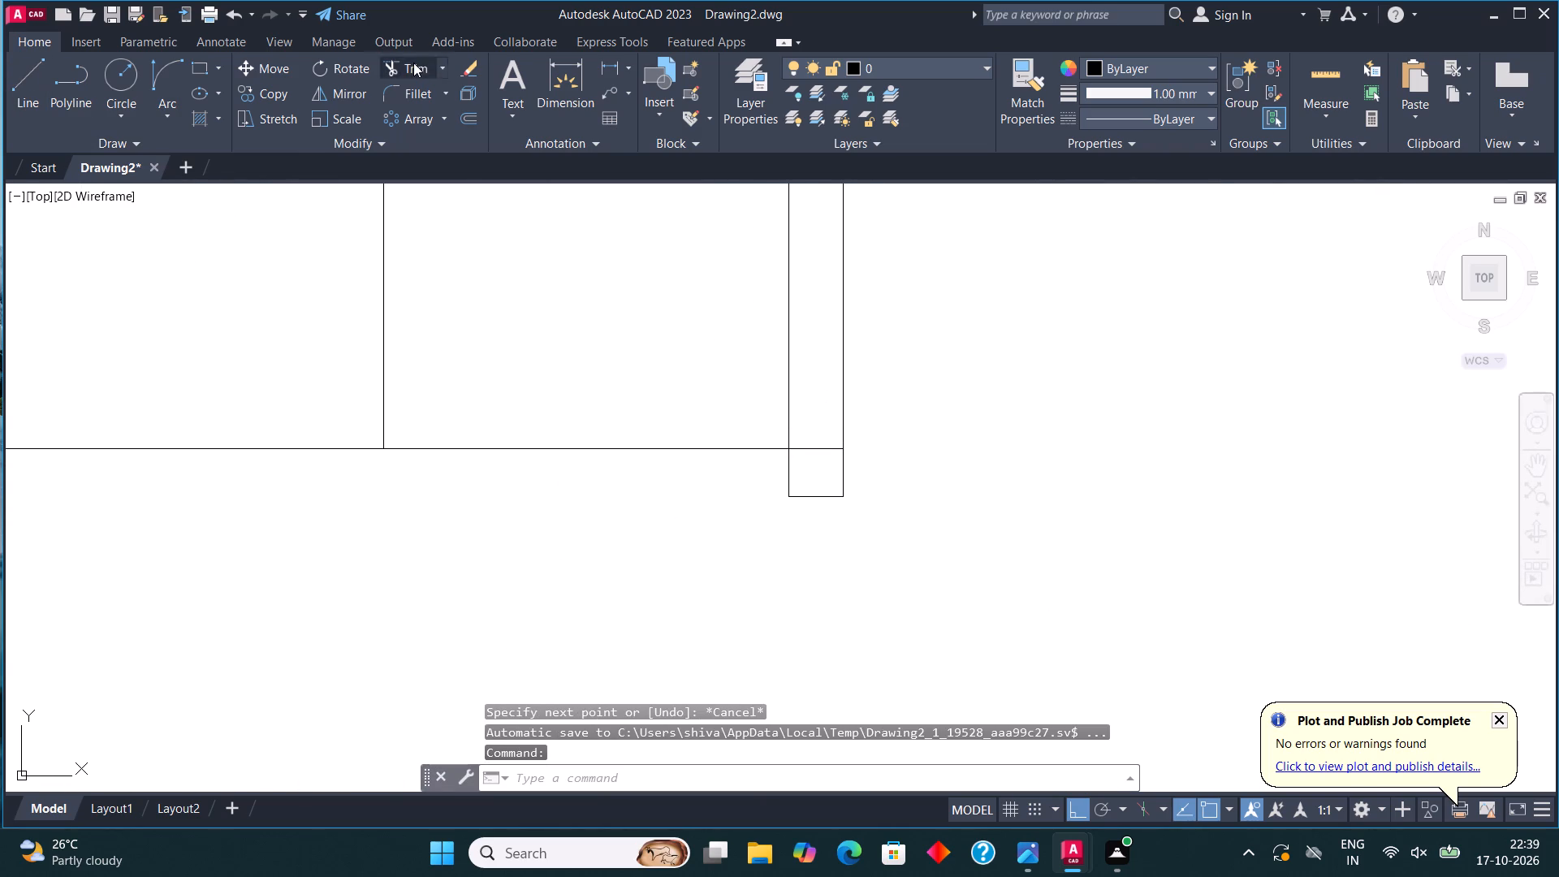
# Trim away the parts of both sofa arms that project below the seat's bottom line.
pyautogui.click(413, 63)
pyautogui.moveTo(723, 494); pyautogui.dragTo(944, 487)
pyautogui.moveTo(813, 480); pyautogui.dragTo(819, 556)
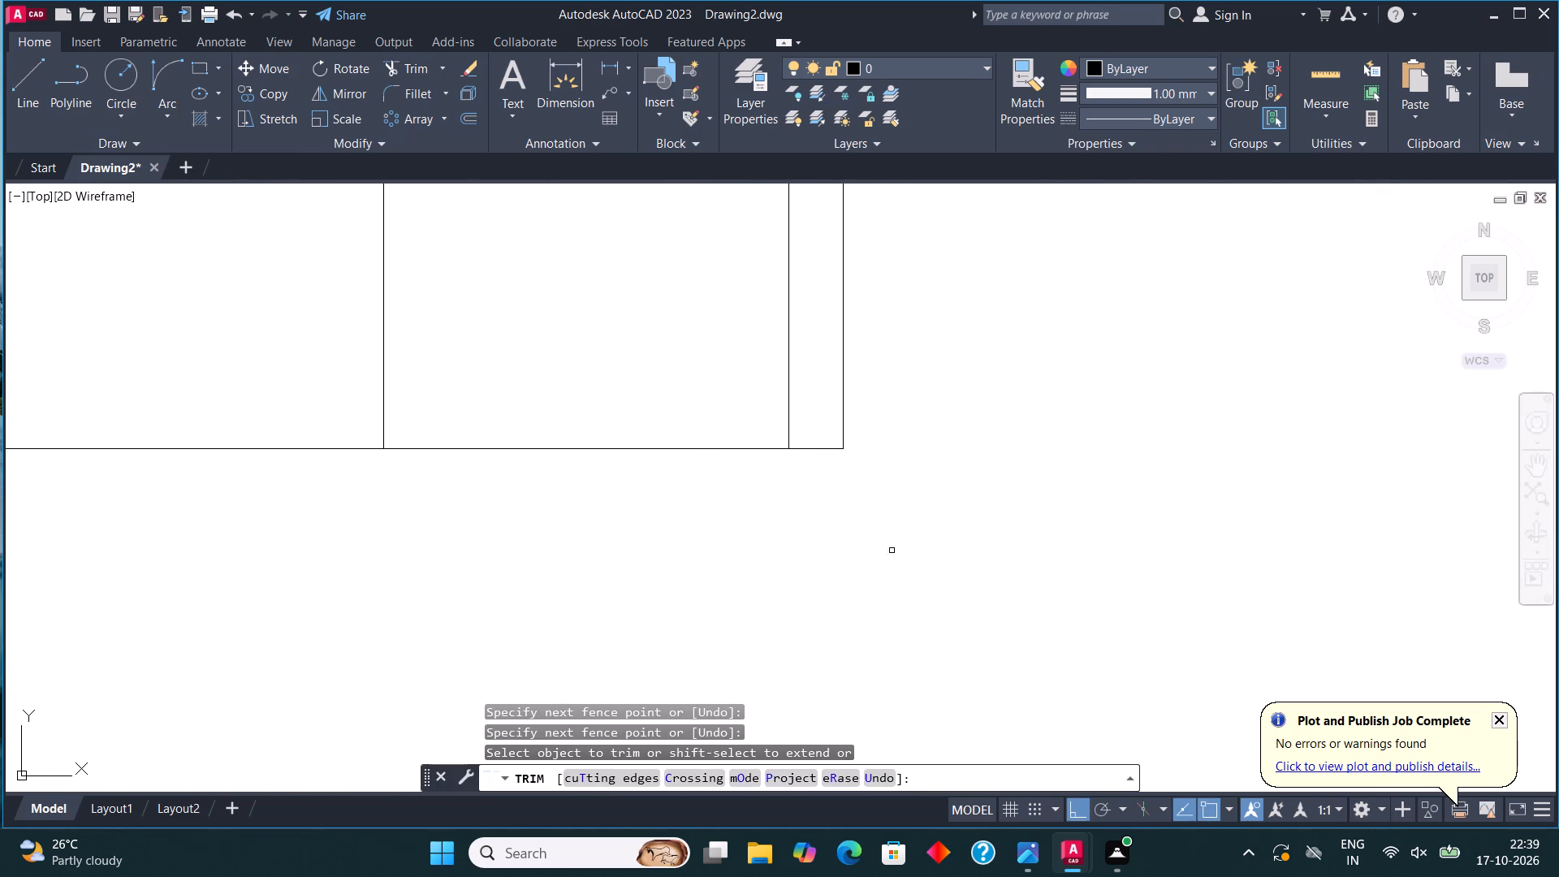
pyautogui.scroll(-3, 997, 516)
pyautogui.scroll(3, 624, 525)
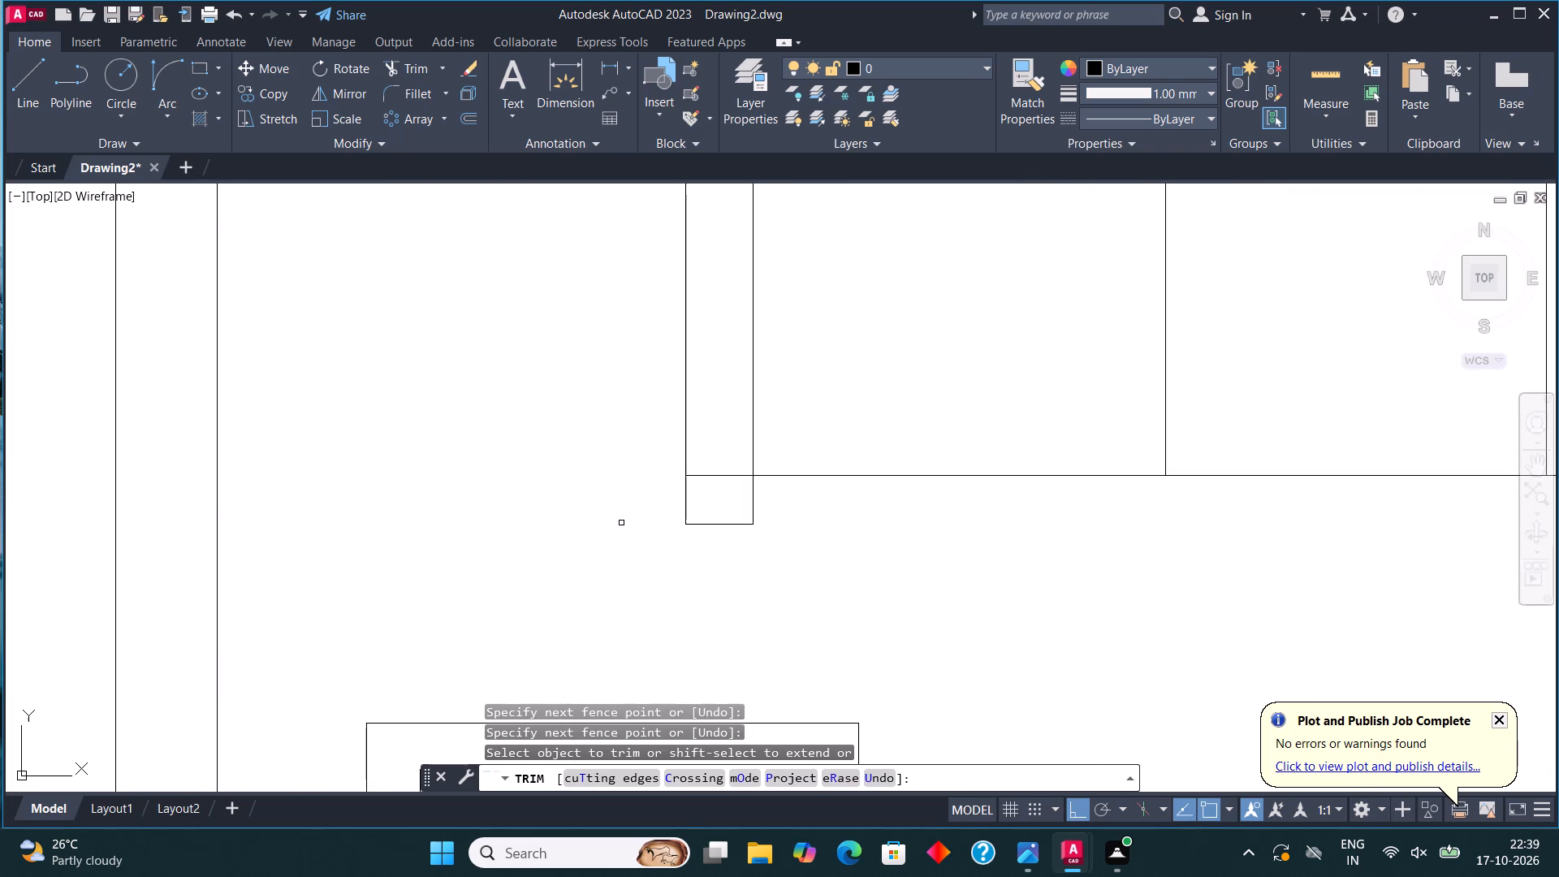
pyautogui.moveTo(620, 500); pyautogui.dragTo(804, 503)
pyautogui.moveTo(715, 510); pyautogui.dragTo(723, 556)
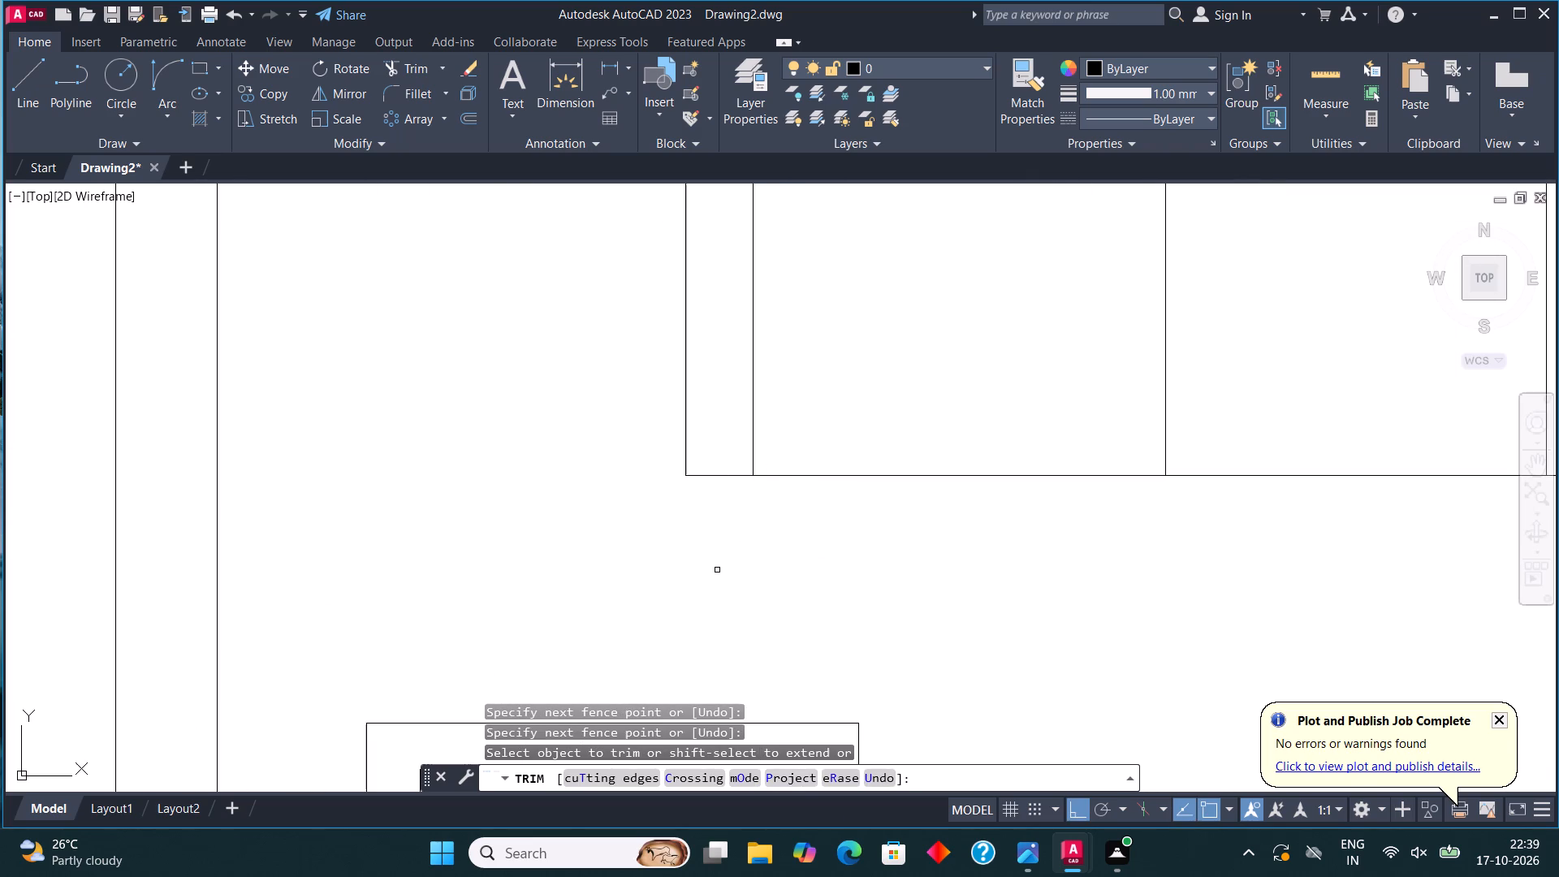
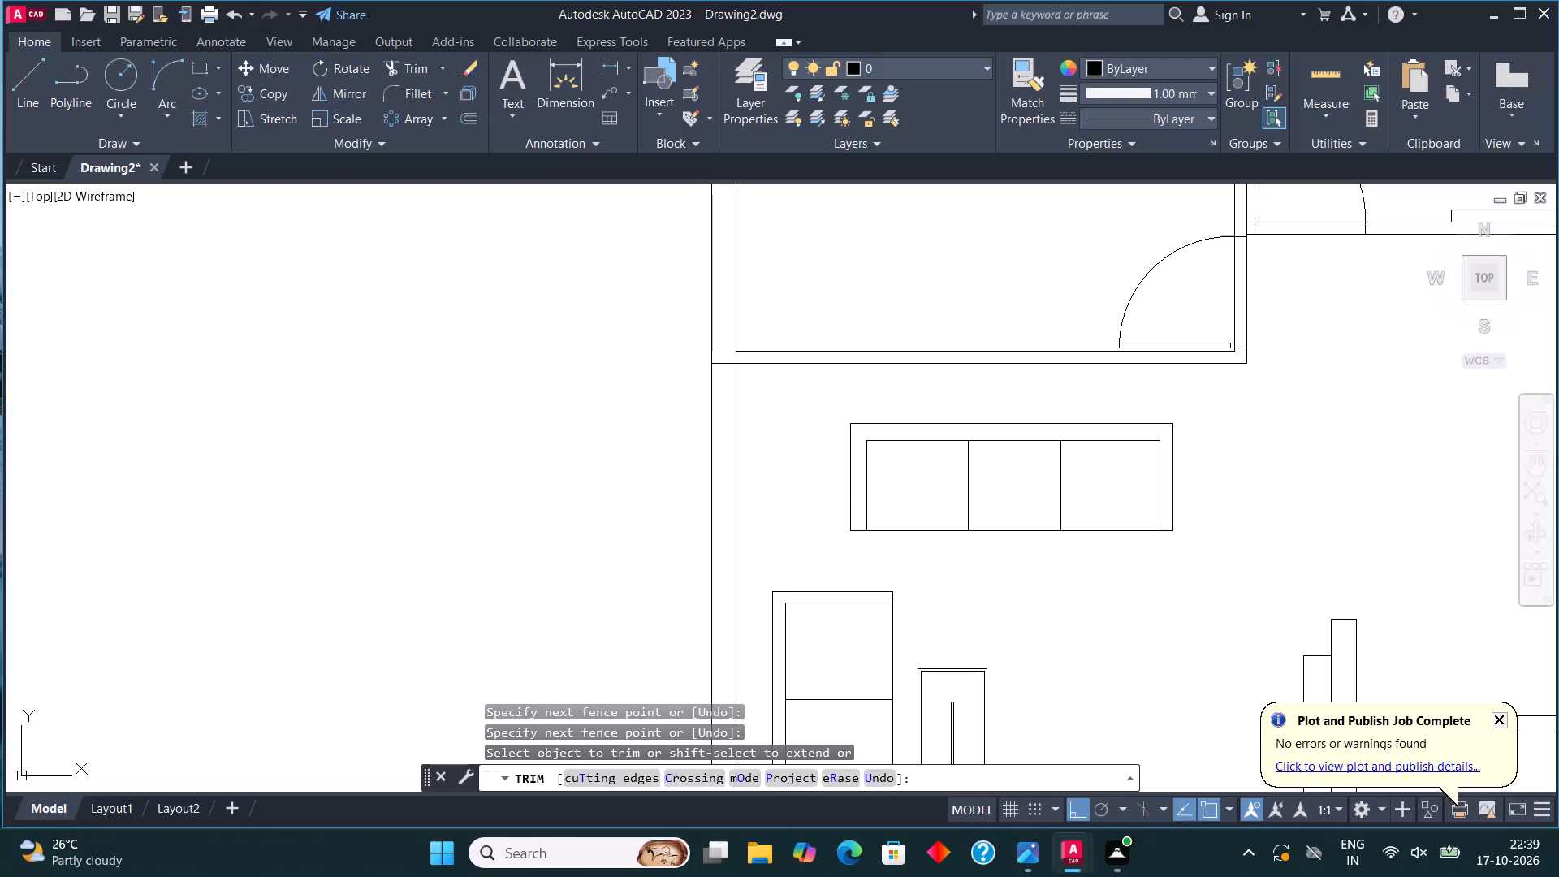
# Move the new three-seat sofa freely downward, with Ortho off, closer to the vertical sofa in the living area.
pyautogui.moveTo(980, 497); pyautogui.dragTo(896, 465, button='middle')
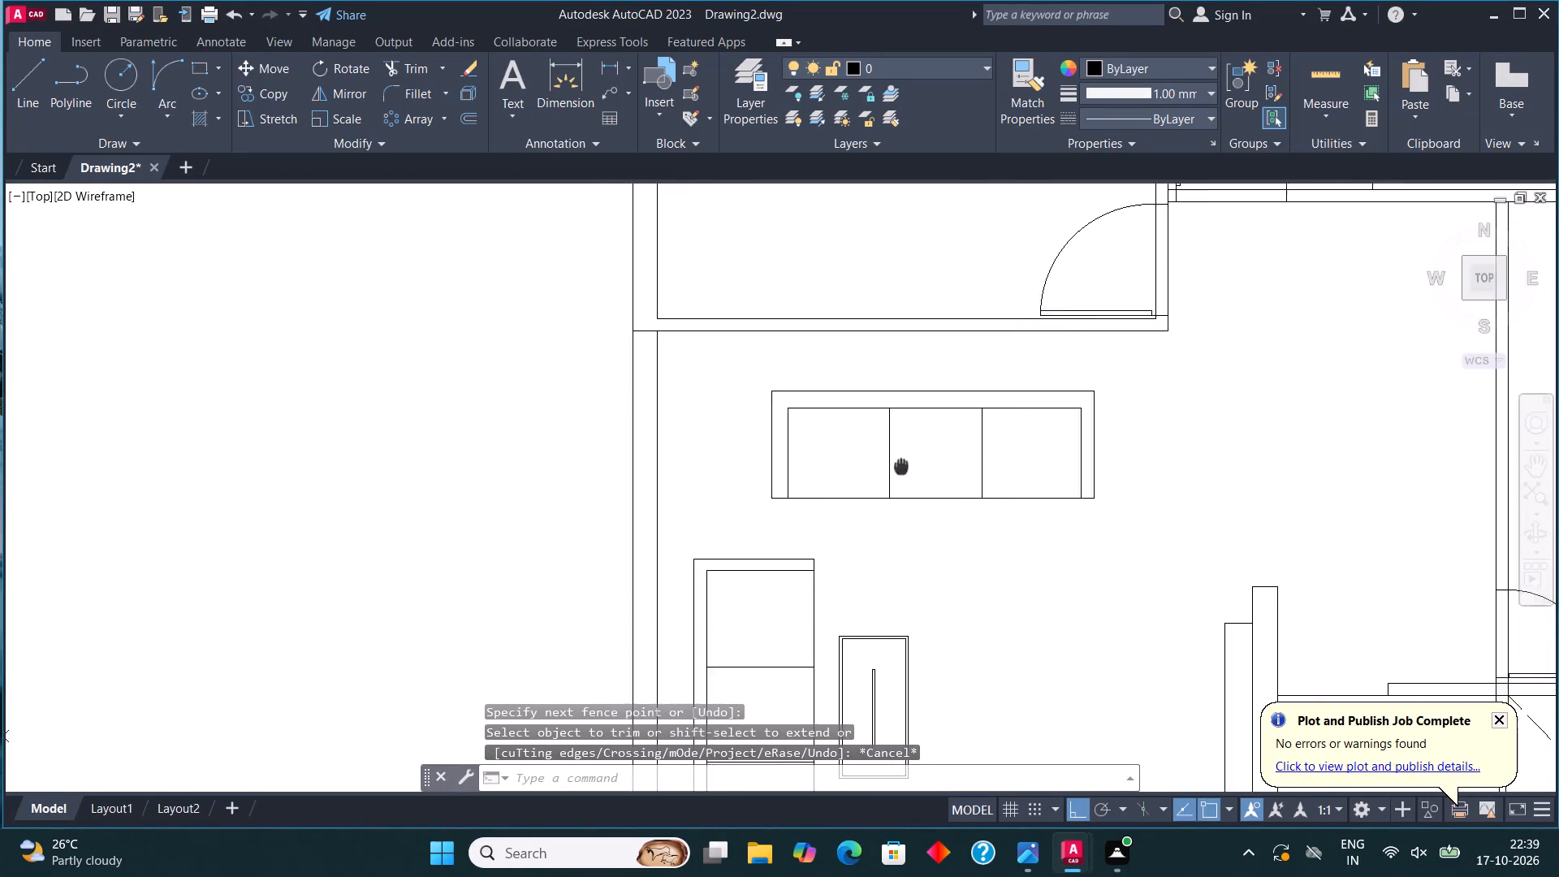
pyautogui.moveTo(896, 465); pyautogui.dragTo(887, 469, button='middle')
pyautogui.scroll(-1, 875, 458)
pyautogui.click(1016, 497)
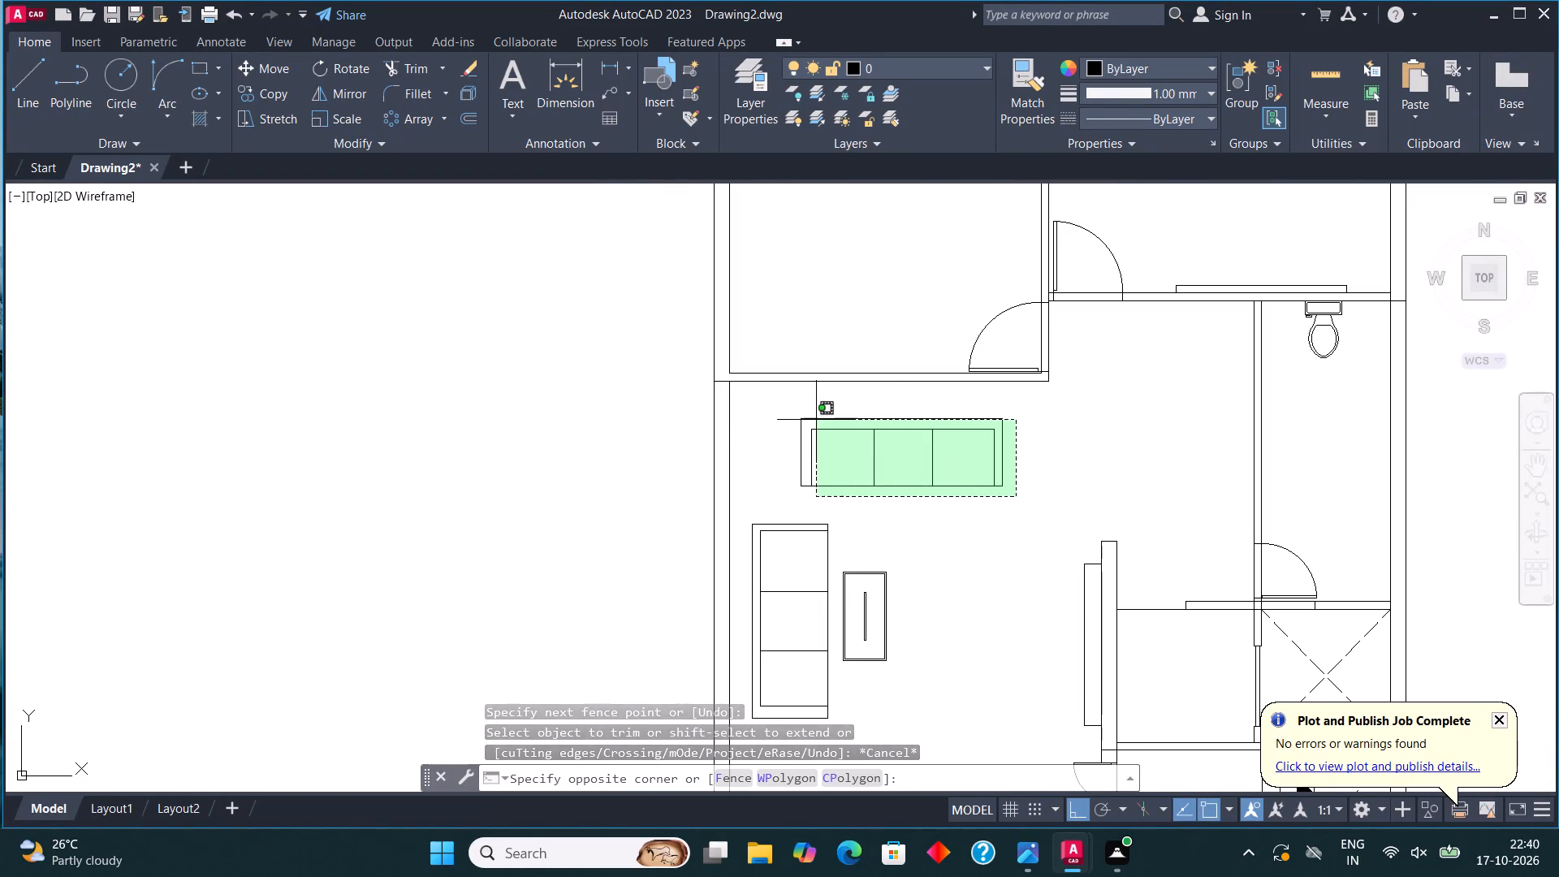
pyautogui.click(782, 409)
pyautogui.click(286, 73)
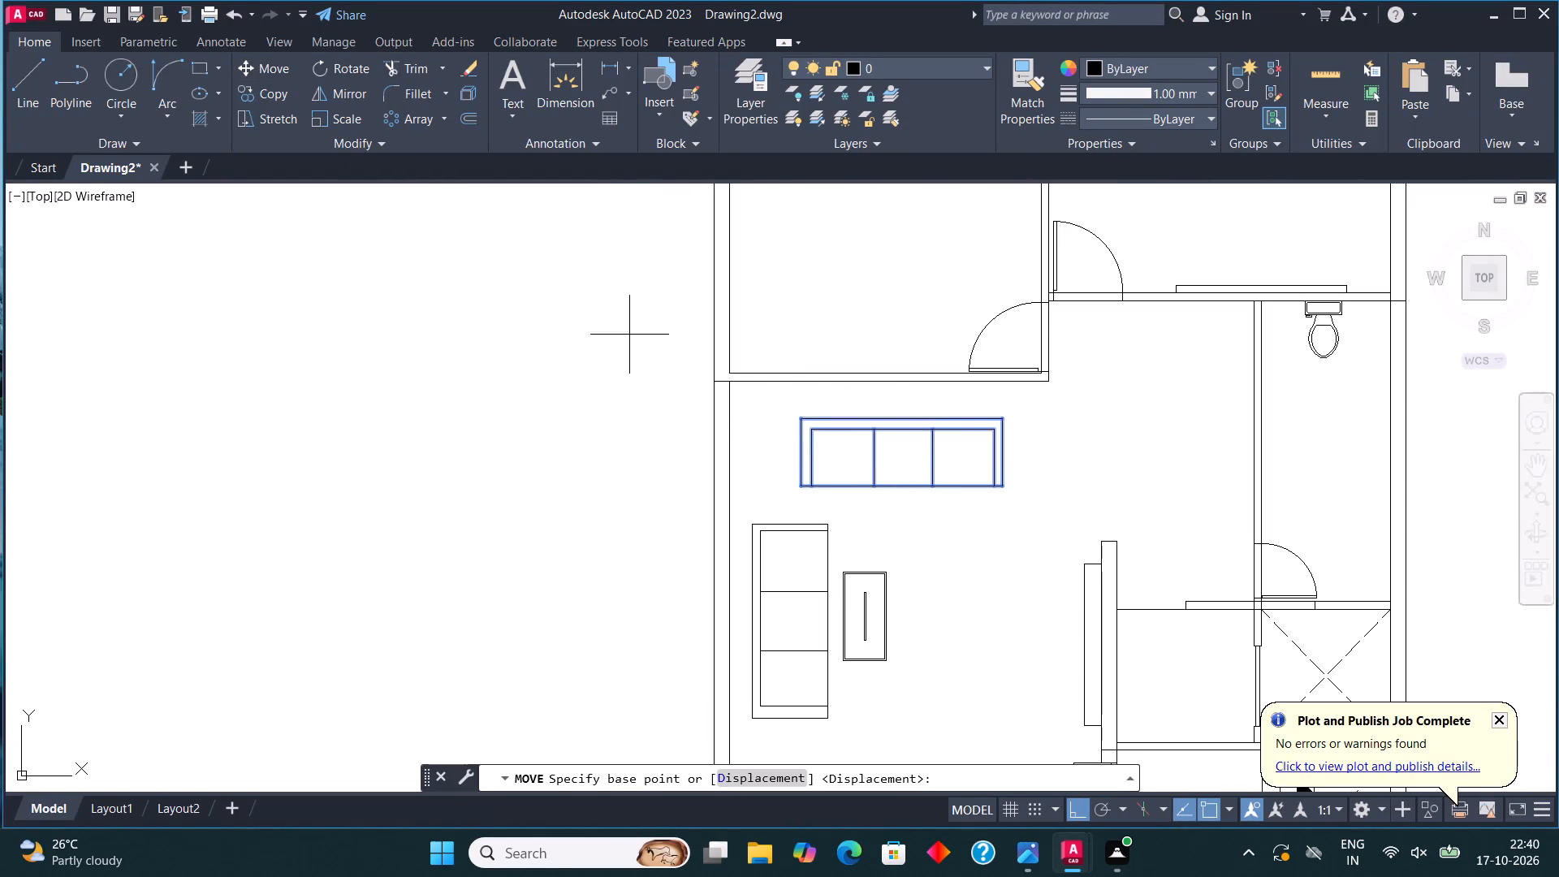
pyautogui.scroll(2, 891, 503)
pyautogui.click(851, 422)
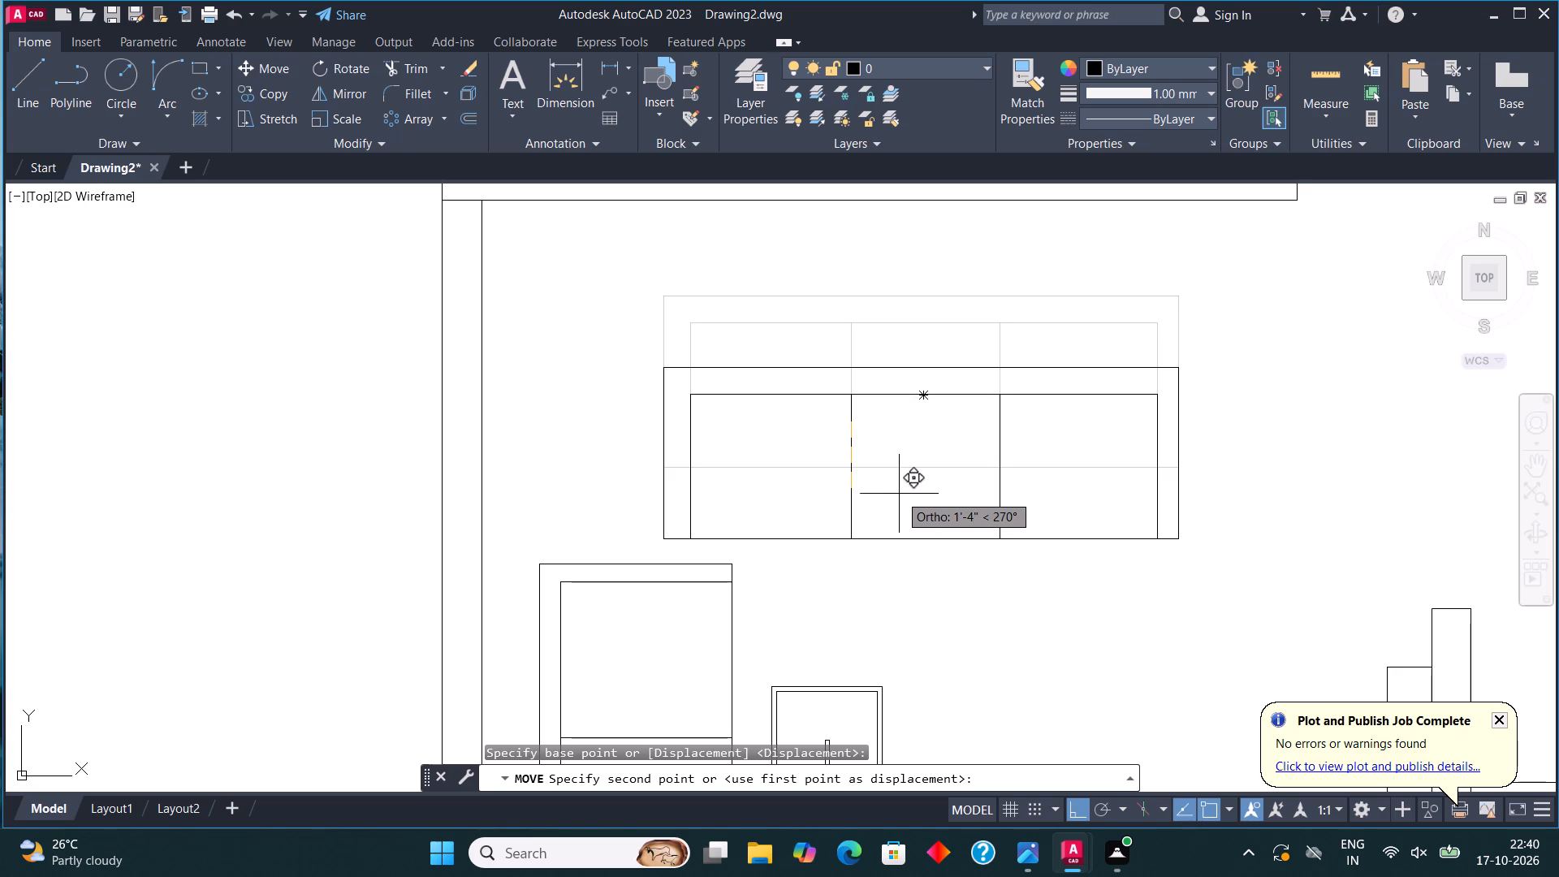
pyautogui.press('F8')
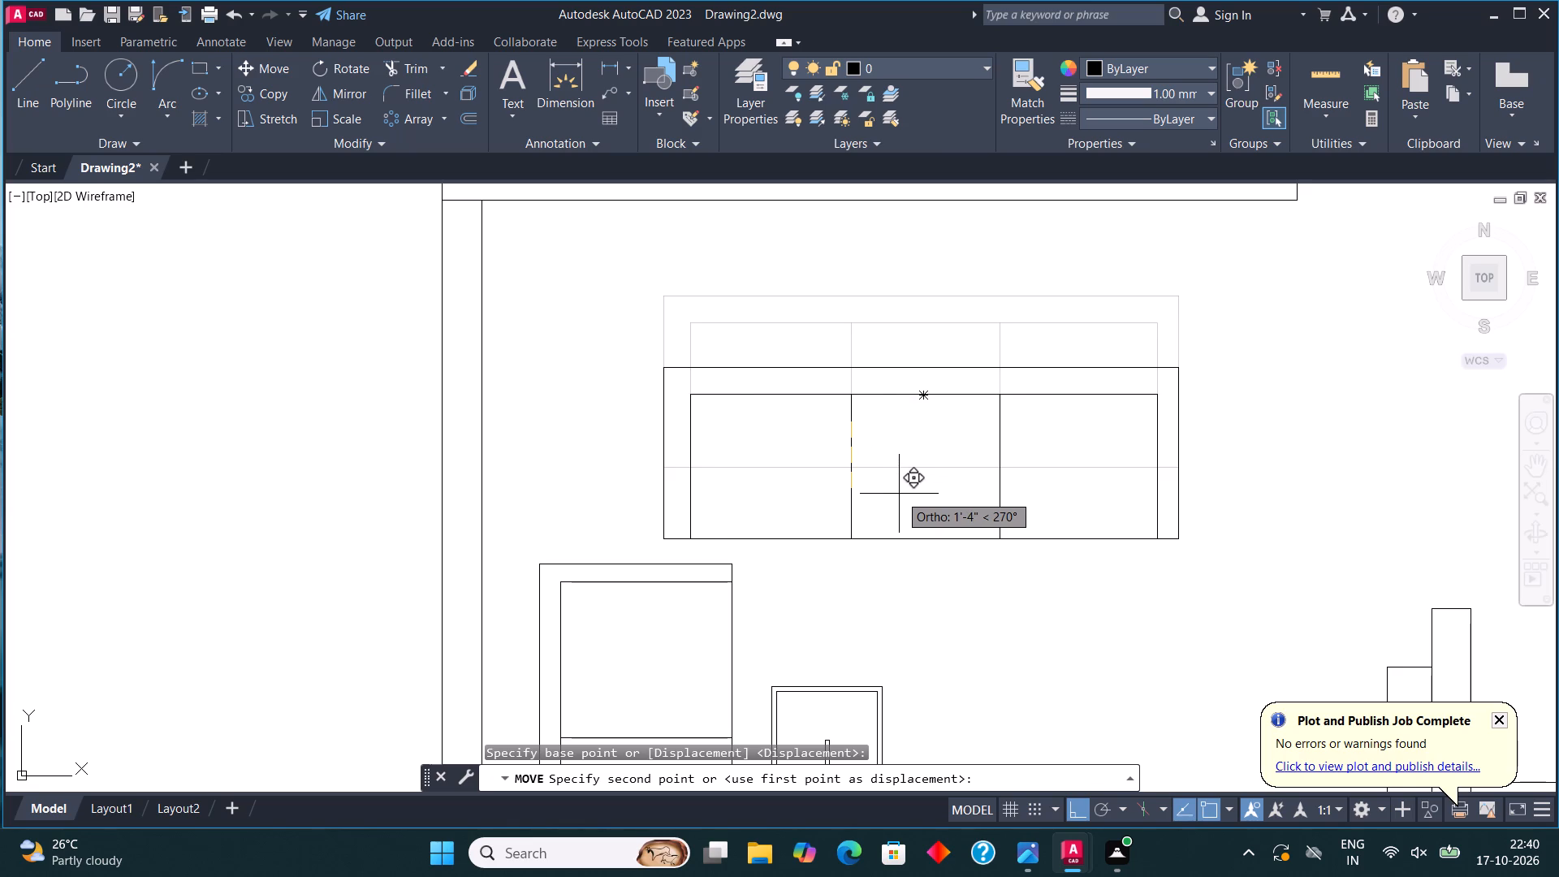
pyautogui.click(903, 499)
# Draw a rectangular side table in the corner between the living room wall and the end of the horizontal sofa.
pyautogui.scroll(-2, 877, 460)
pyautogui.scroll(3, 807, 443)
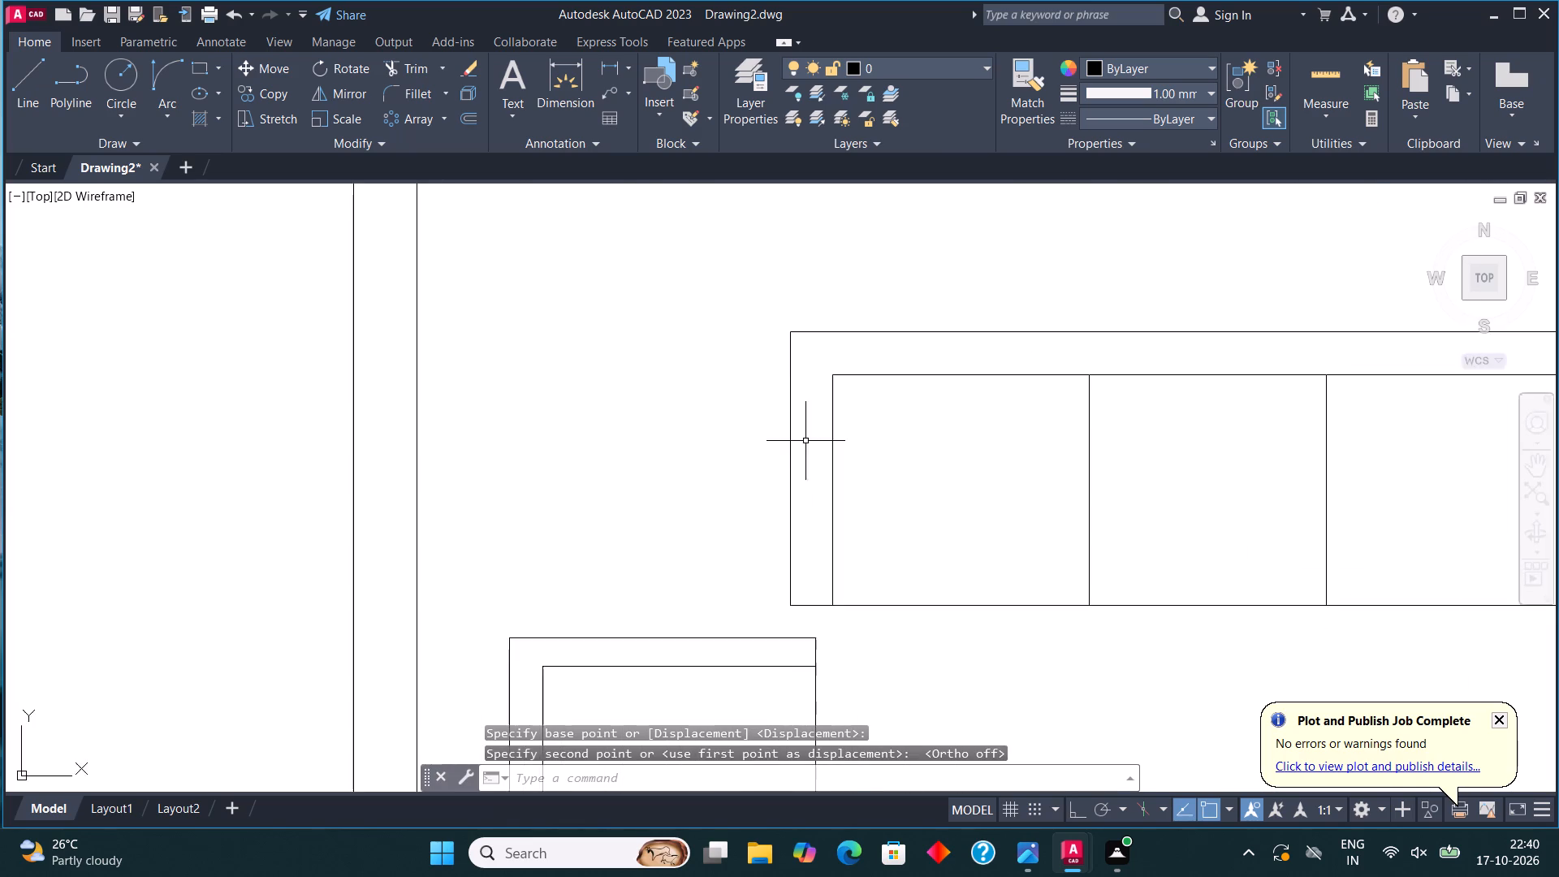
pyautogui.moveTo(775, 423); pyautogui.dragTo(758, 413, button='middle')
pyautogui.scroll(-1, 709, 404)
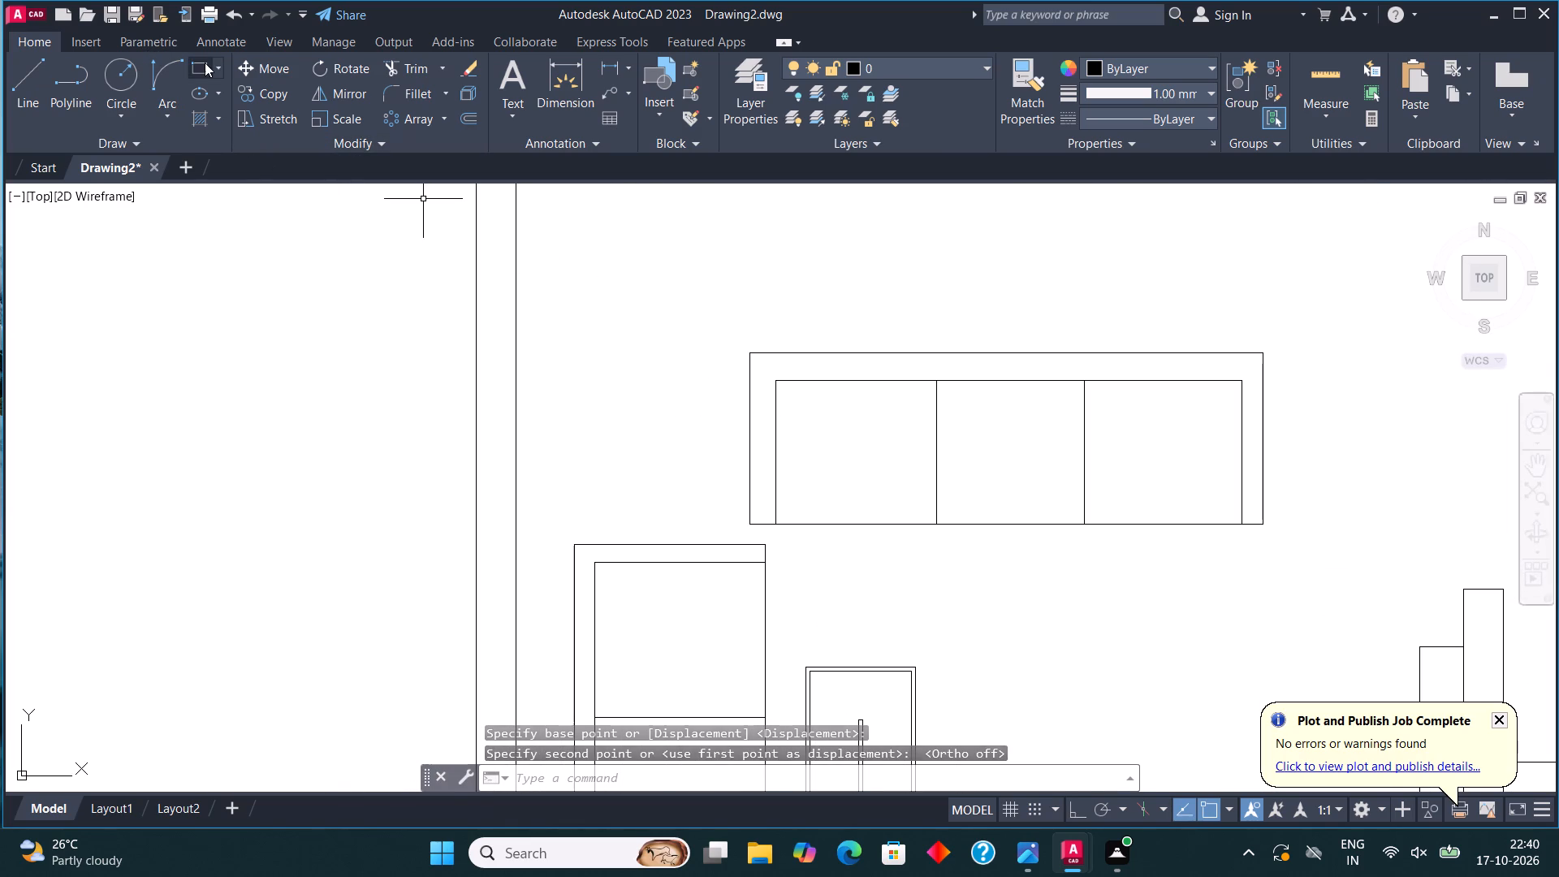
pyautogui.click(205, 64)
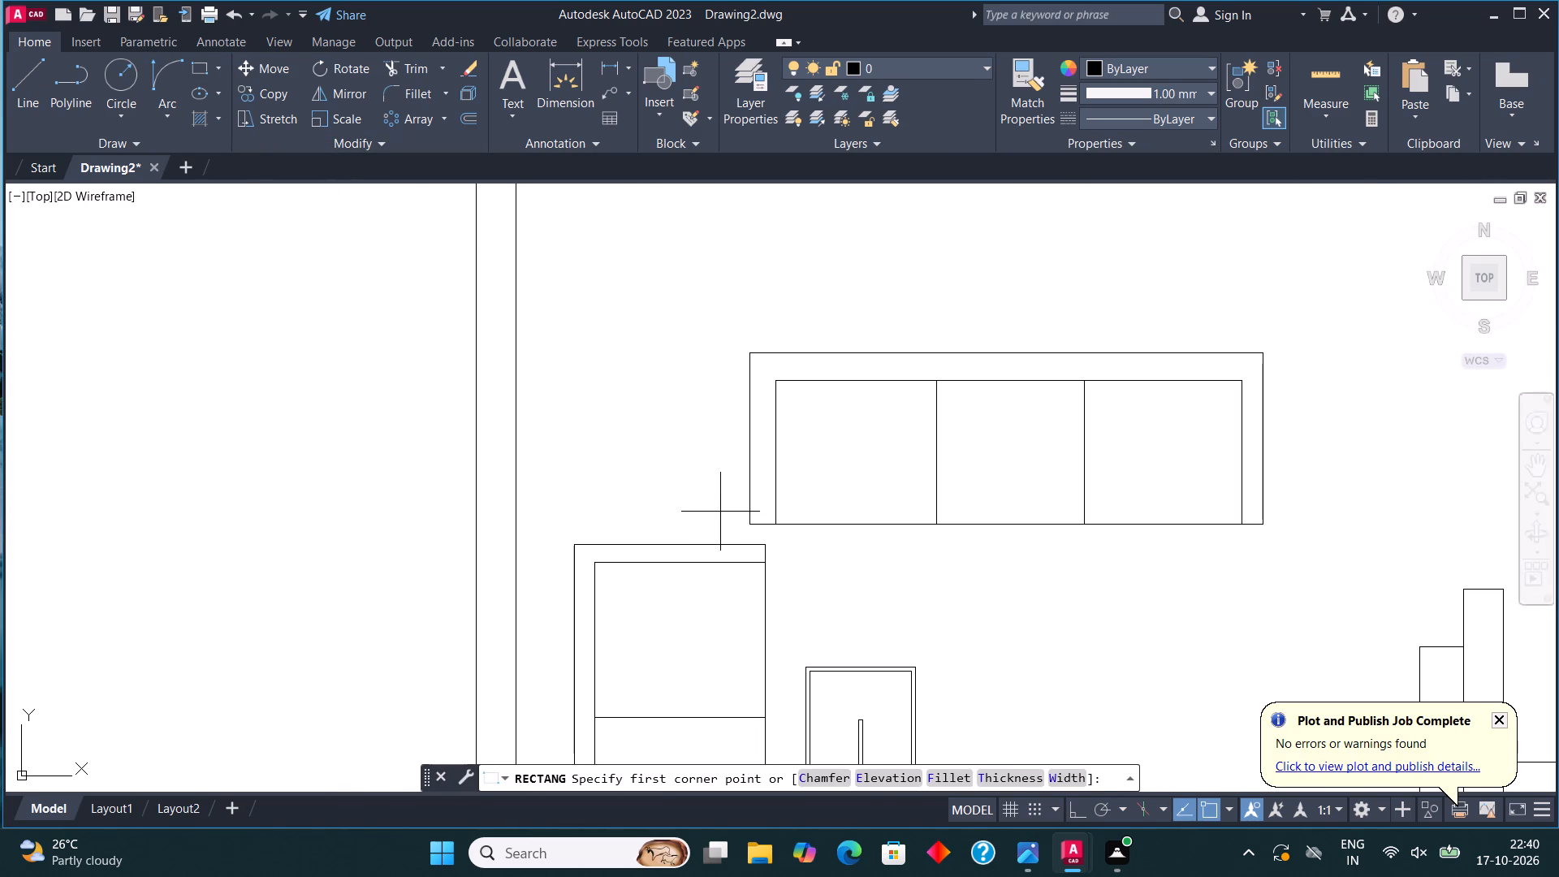
pyautogui.click(723, 515)
pyautogui.click(600, 364)
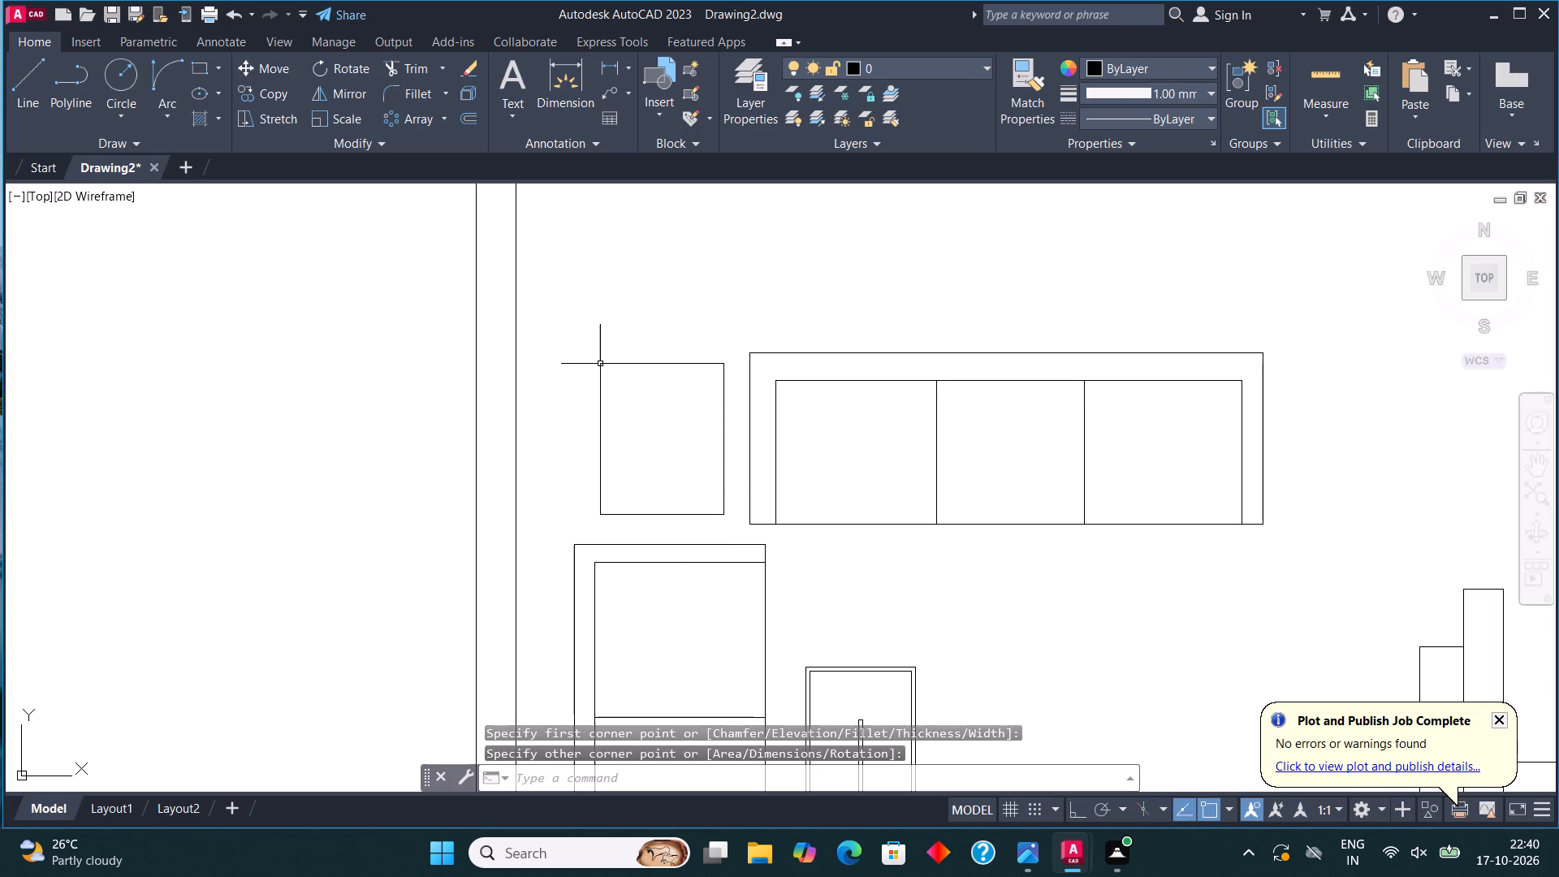
# Draw a circle of about 1'-0" radius at the middle of the side table.
pyautogui.click(127, 78)
pyautogui.click(664, 443)
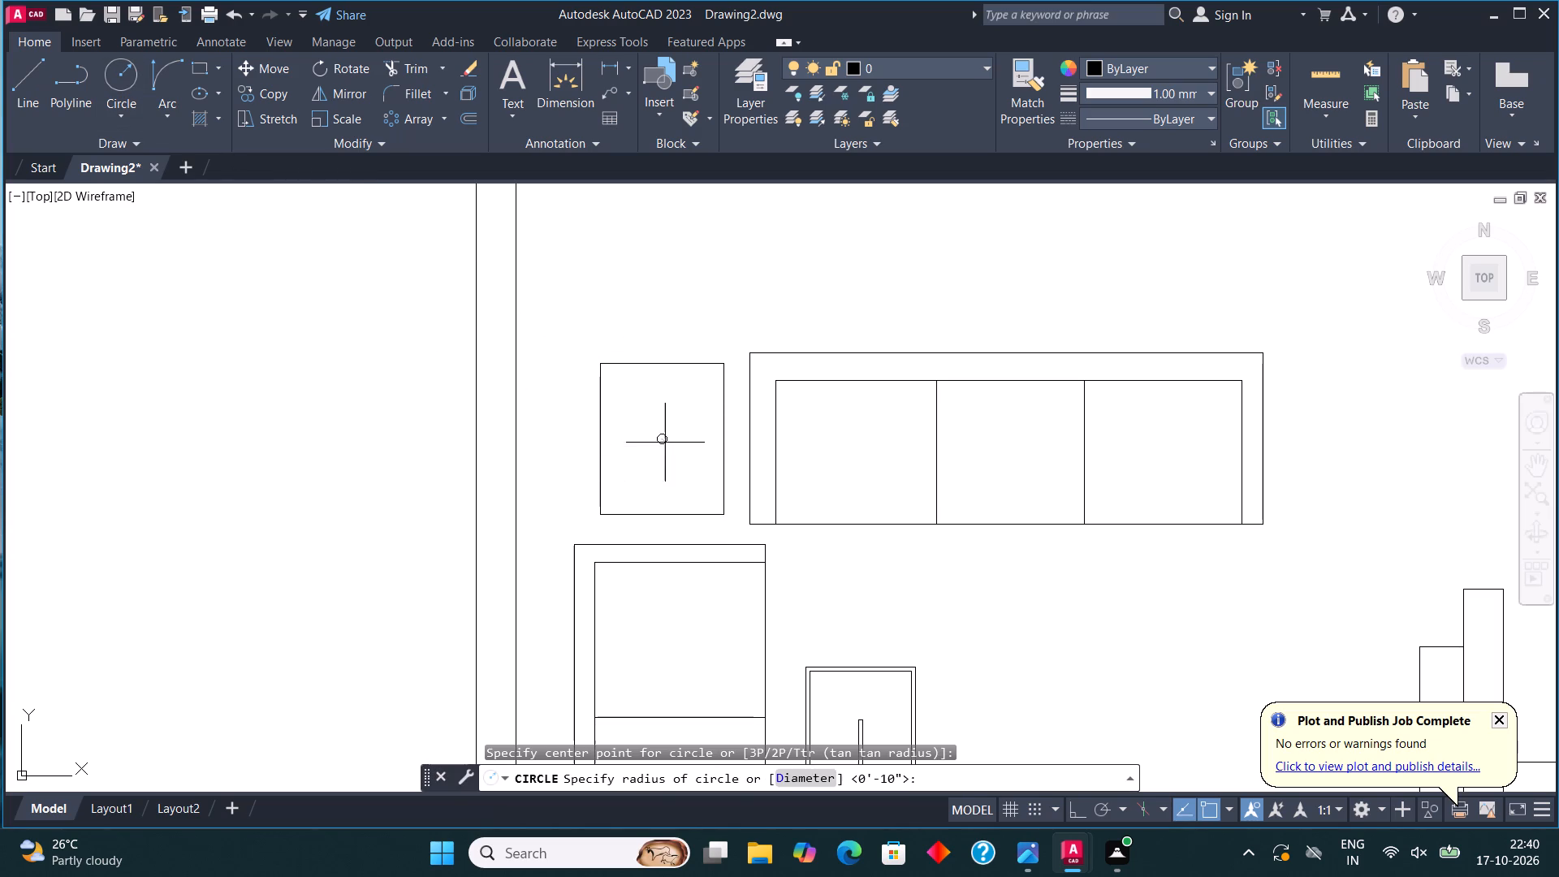
pyautogui.click(702, 471)
pyautogui.press('Escape')
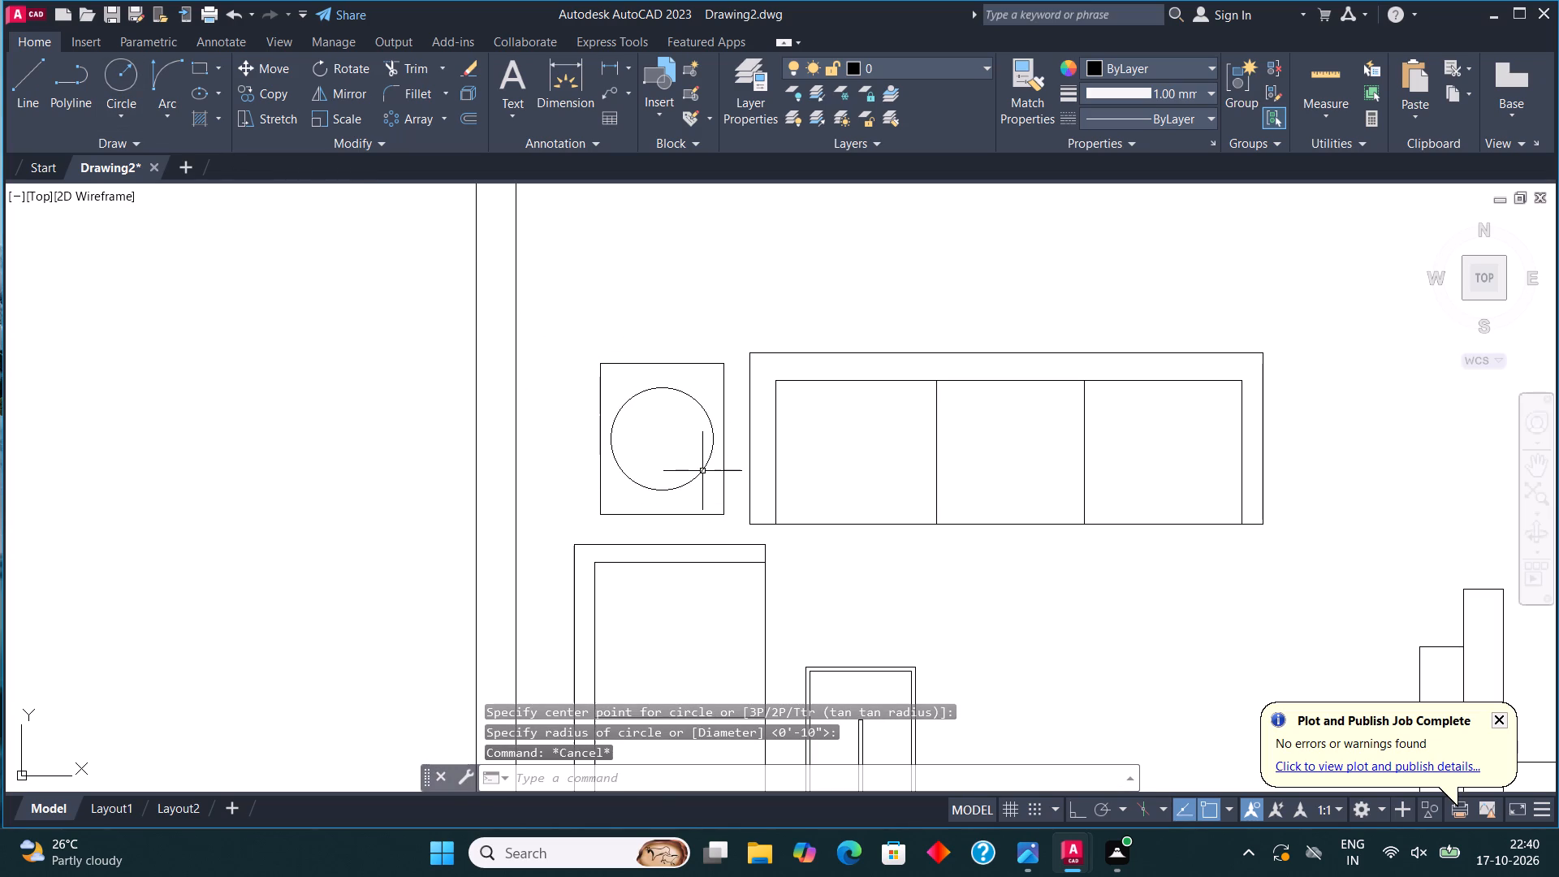
# Draw a second circle of about 1'-0" radius from the same centre on the side table.
pyautogui.scroll(-2, 715, 727)
pyautogui.click(118, 89)
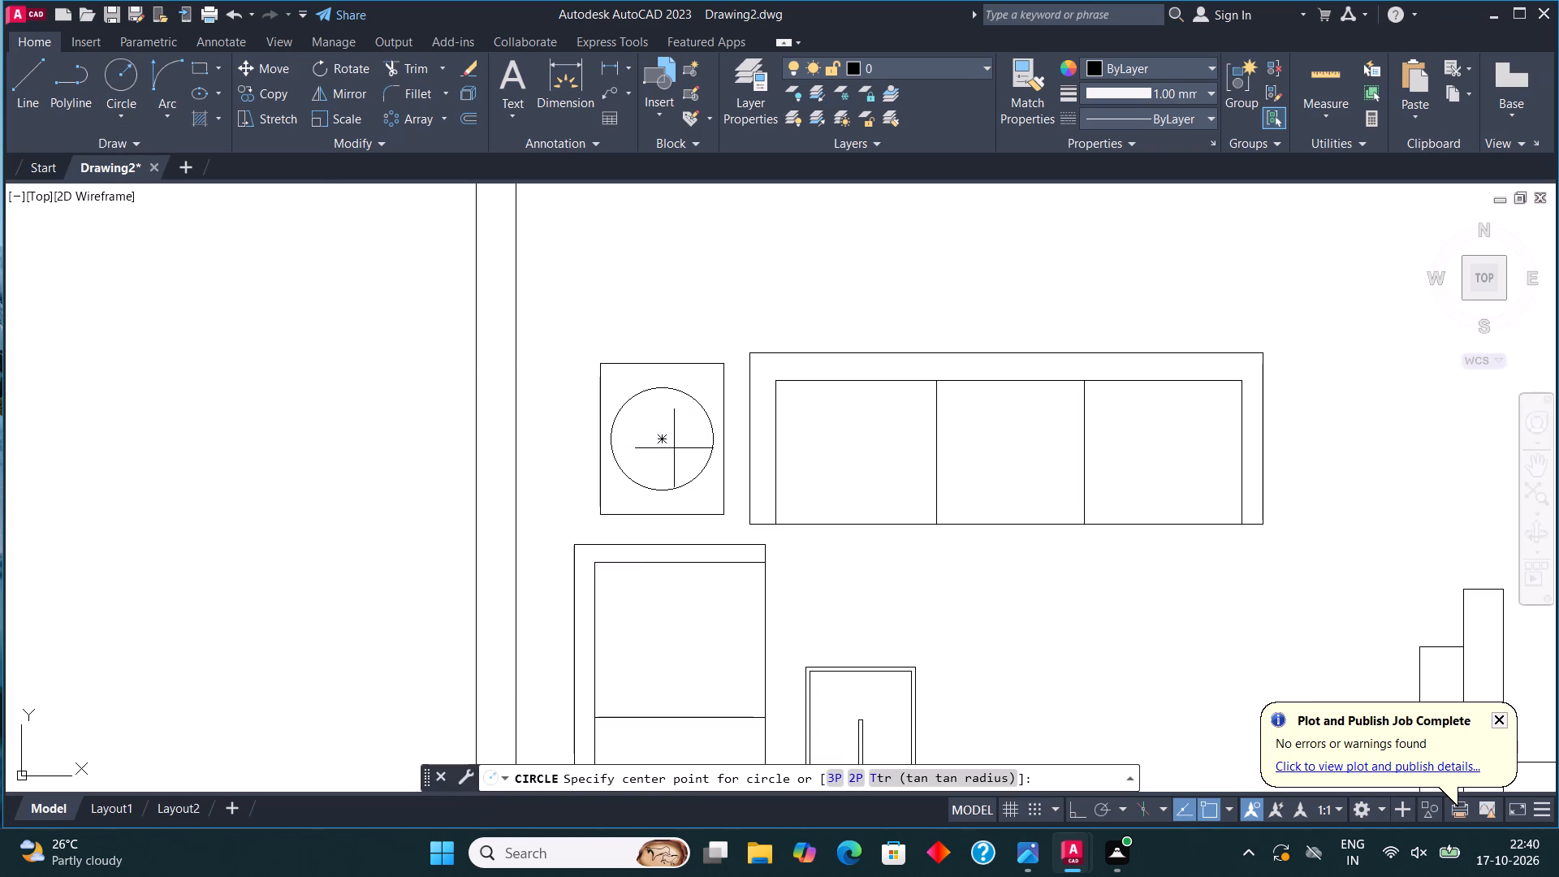
pyautogui.click(667, 444)
pyautogui.click(692, 470)
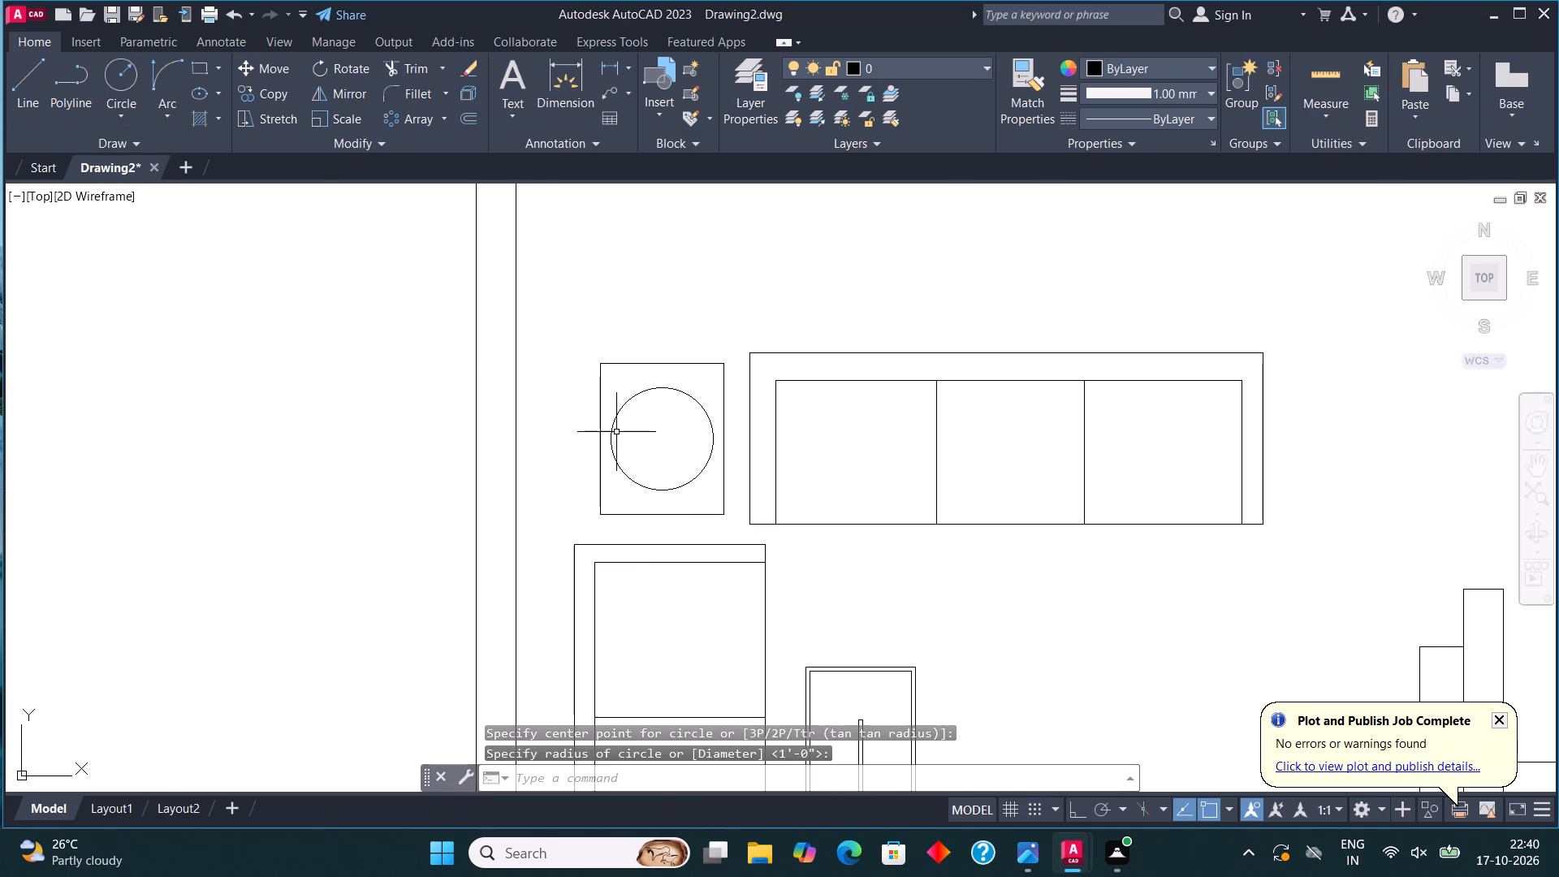
pyautogui.scroll(-4, 616, 432)
pyautogui.press('Escape')
# Draw a circle for a round dining table in the open lower part of the kitchen.
pyautogui.moveTo(663, 540); pyautogui.dragTo(669, 516, button='middle')
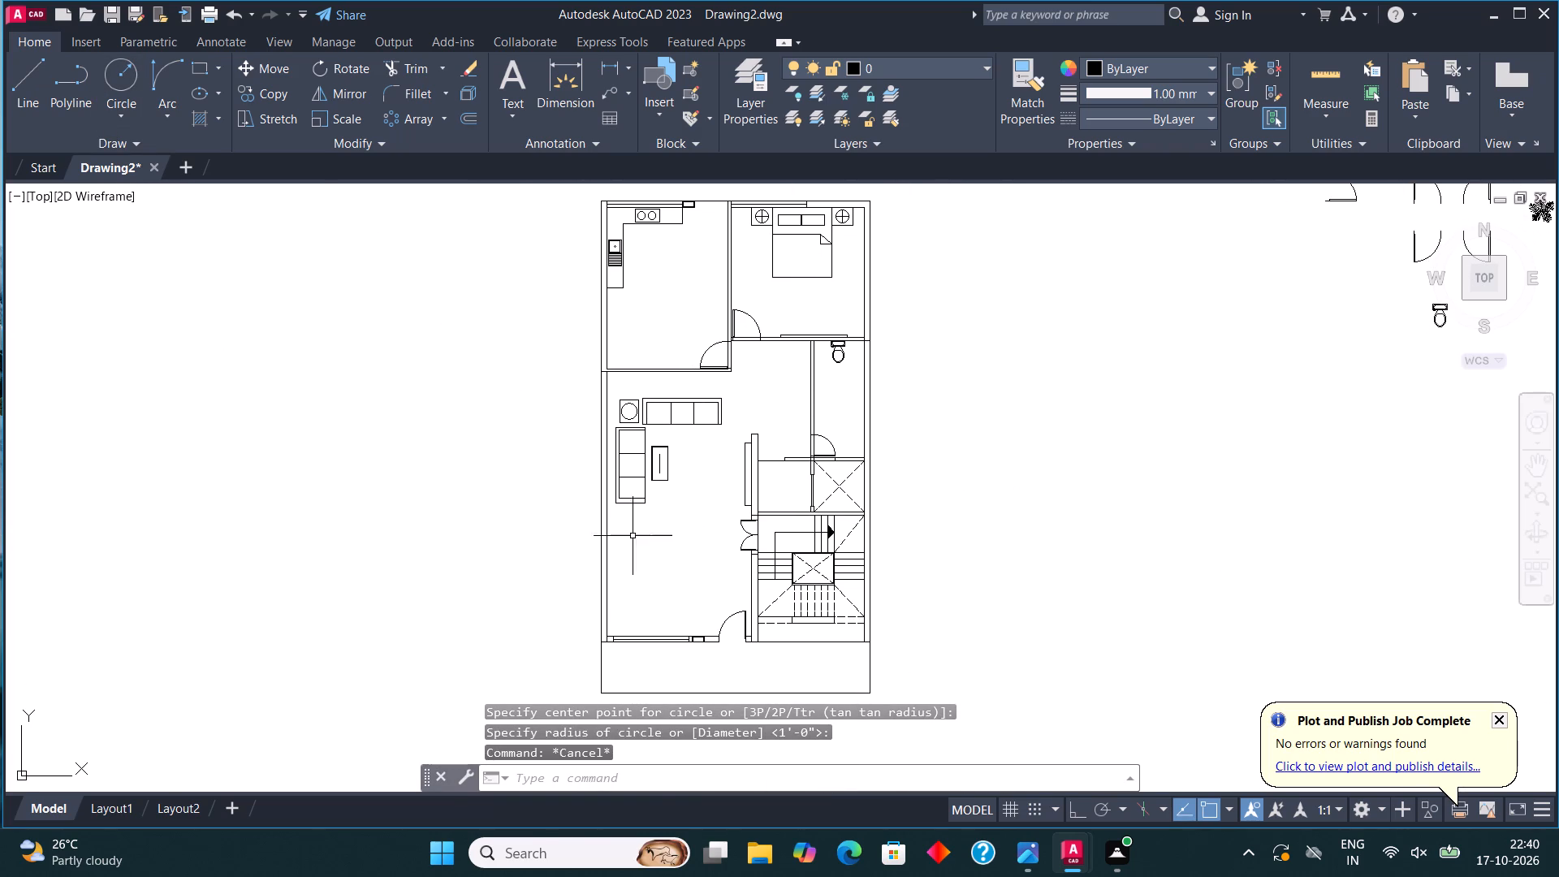
pyautogui.scroll(-1, 713, 571)
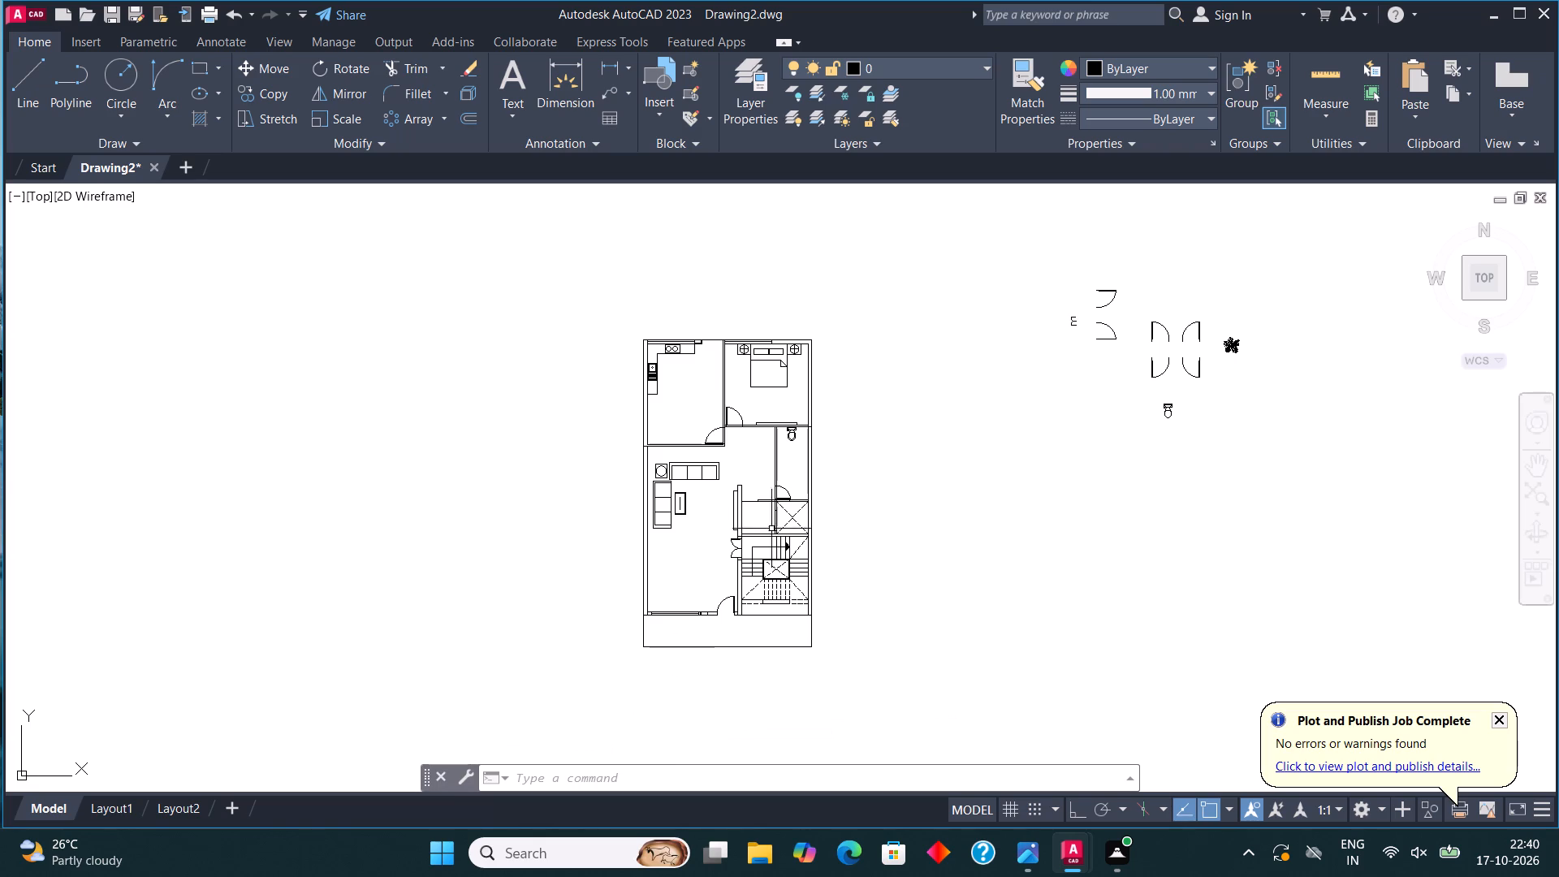
pyautogui.scroll(3, 700, 434)
pyautogui.scroll(-2, 700, 437)
pyautogui.moveTo(700, 428); pyautogui.dragTo(728, 505, button='middle')
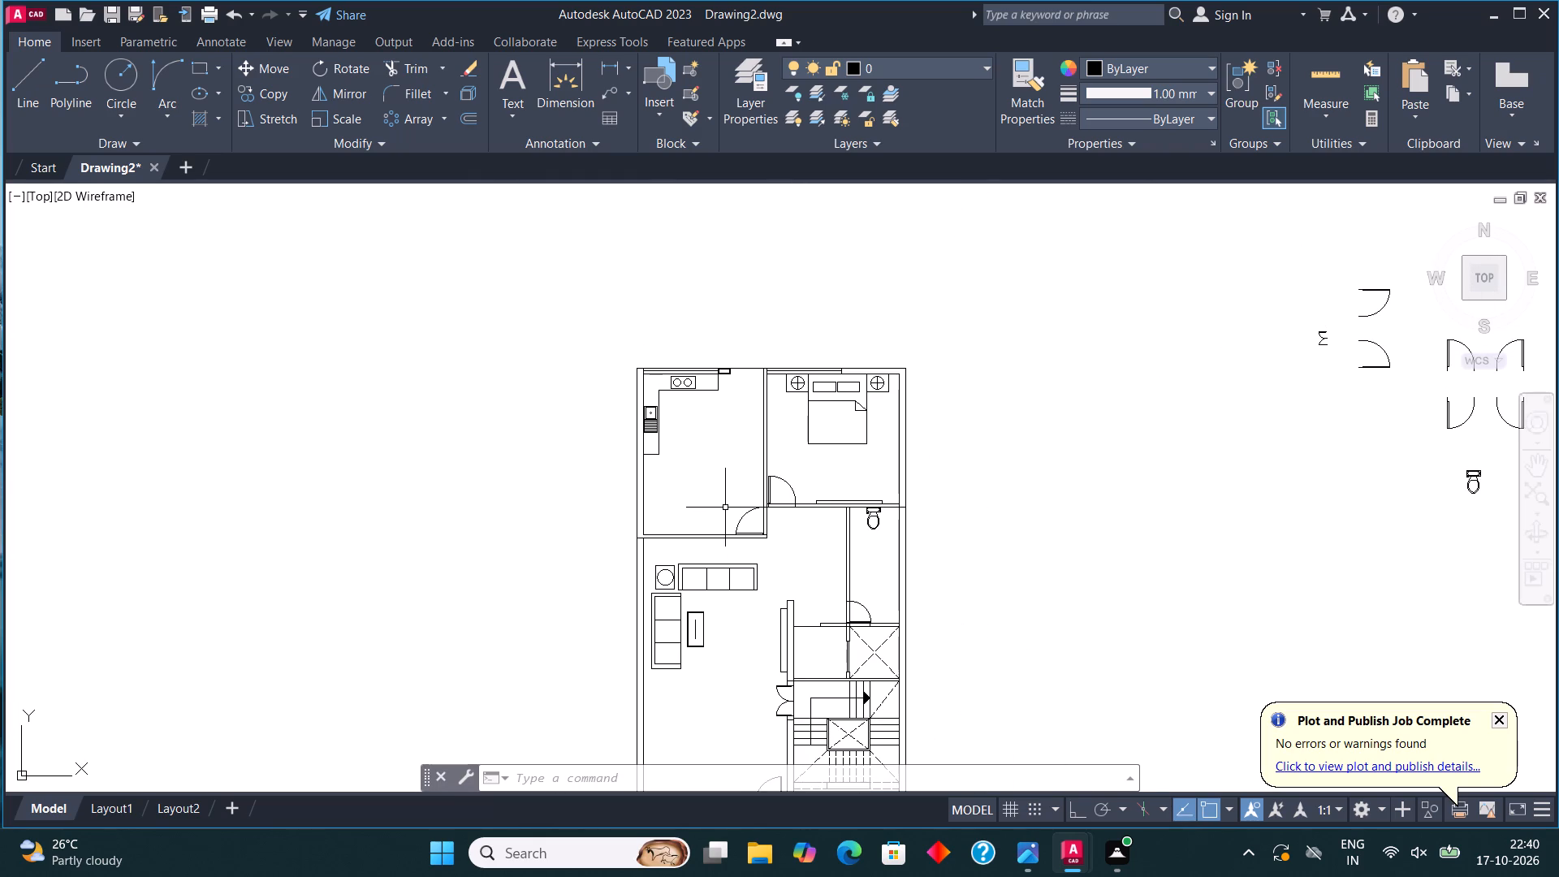
pyautogui.scroll(3, 705, 488)
pyautogui.moveTo(712, 502); pyautogui.dragTo(460, 477, button='middle')
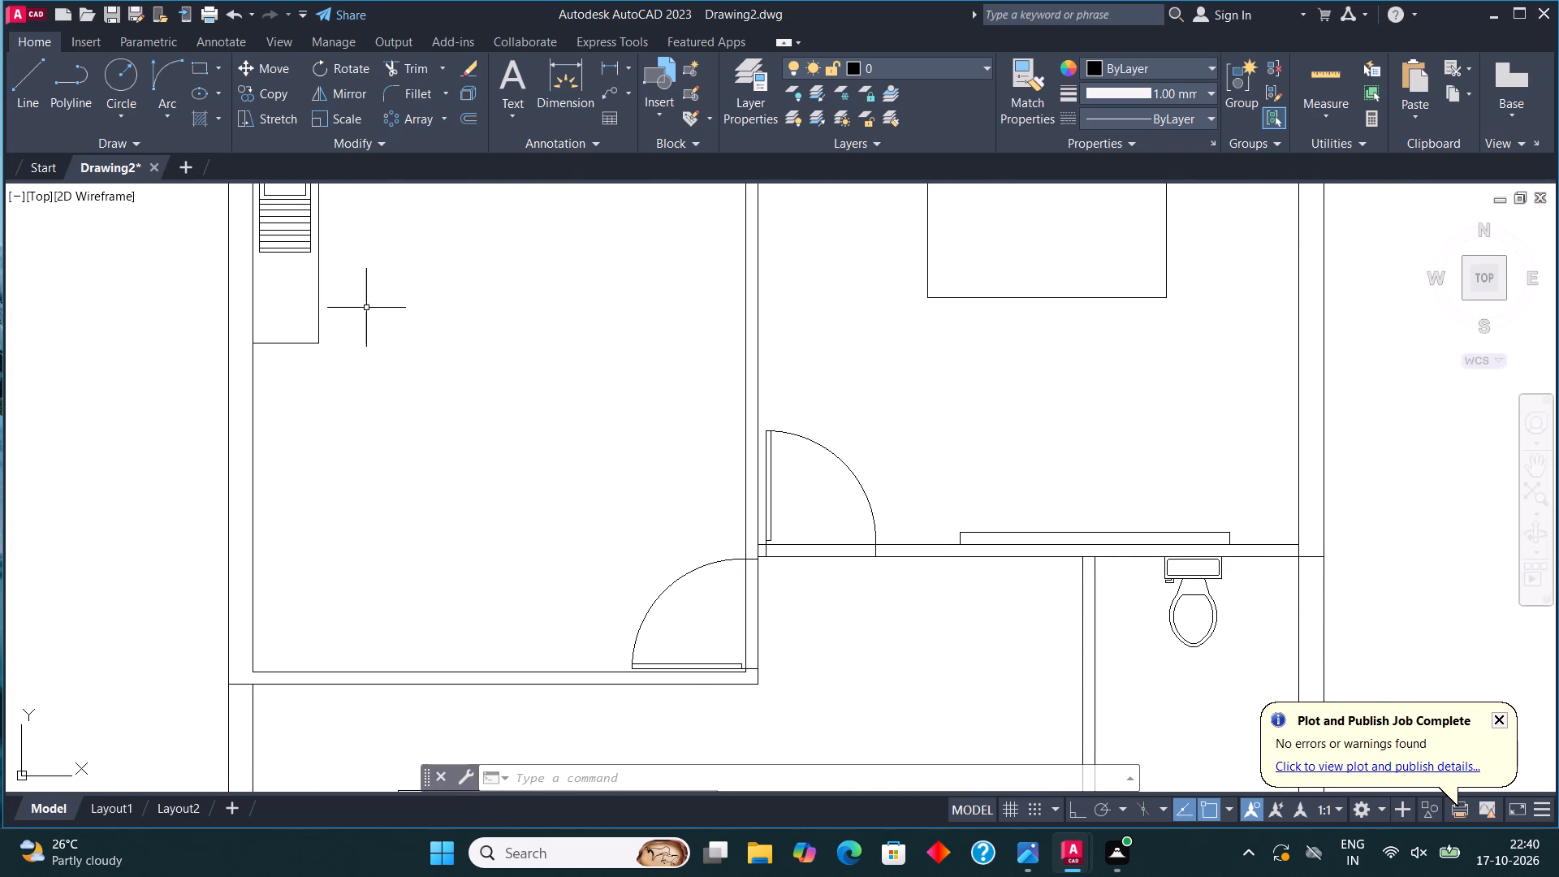
pyautogui.click(116, 71)
pyautogui.click(434, 511)
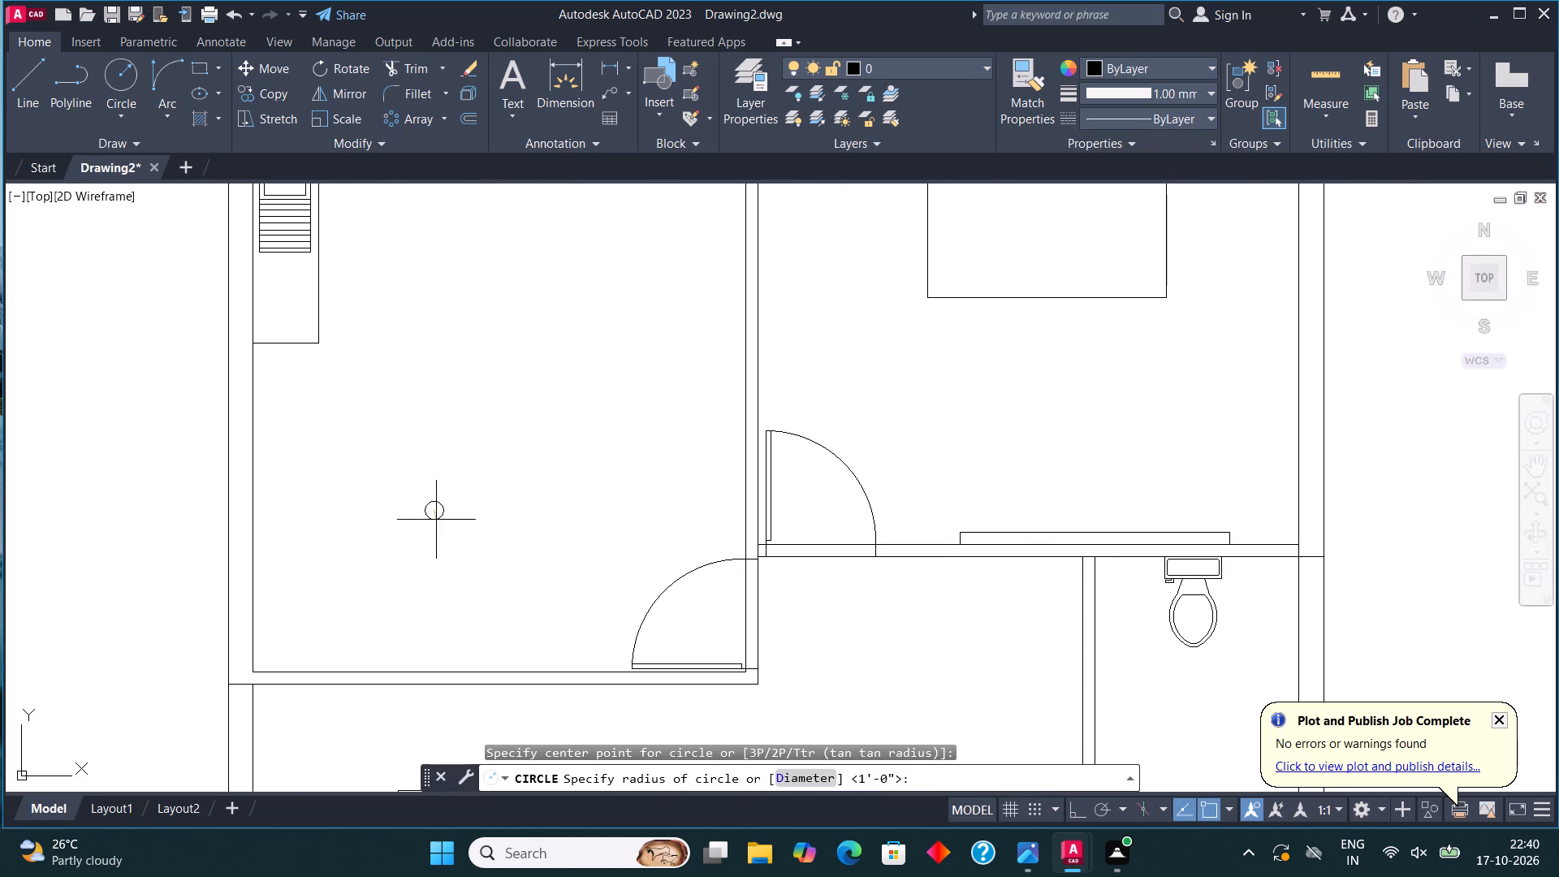
pyautogui.click(472, 563)
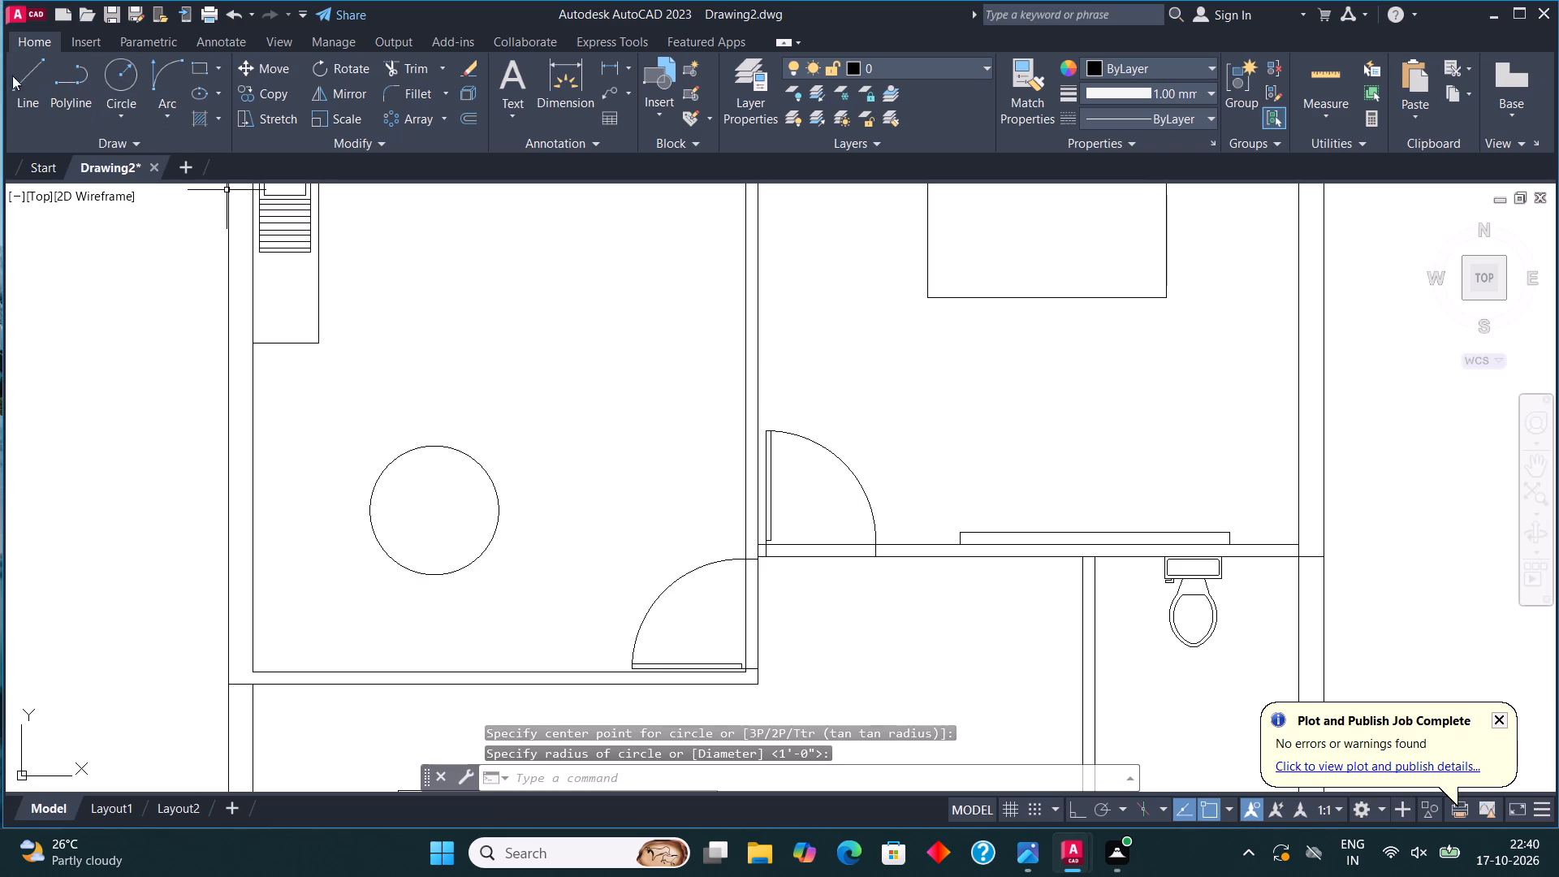
# Draw two slanted lines outward from the upper edge of the round table as the sides of a chair.
pyautogui.click(36, 79)
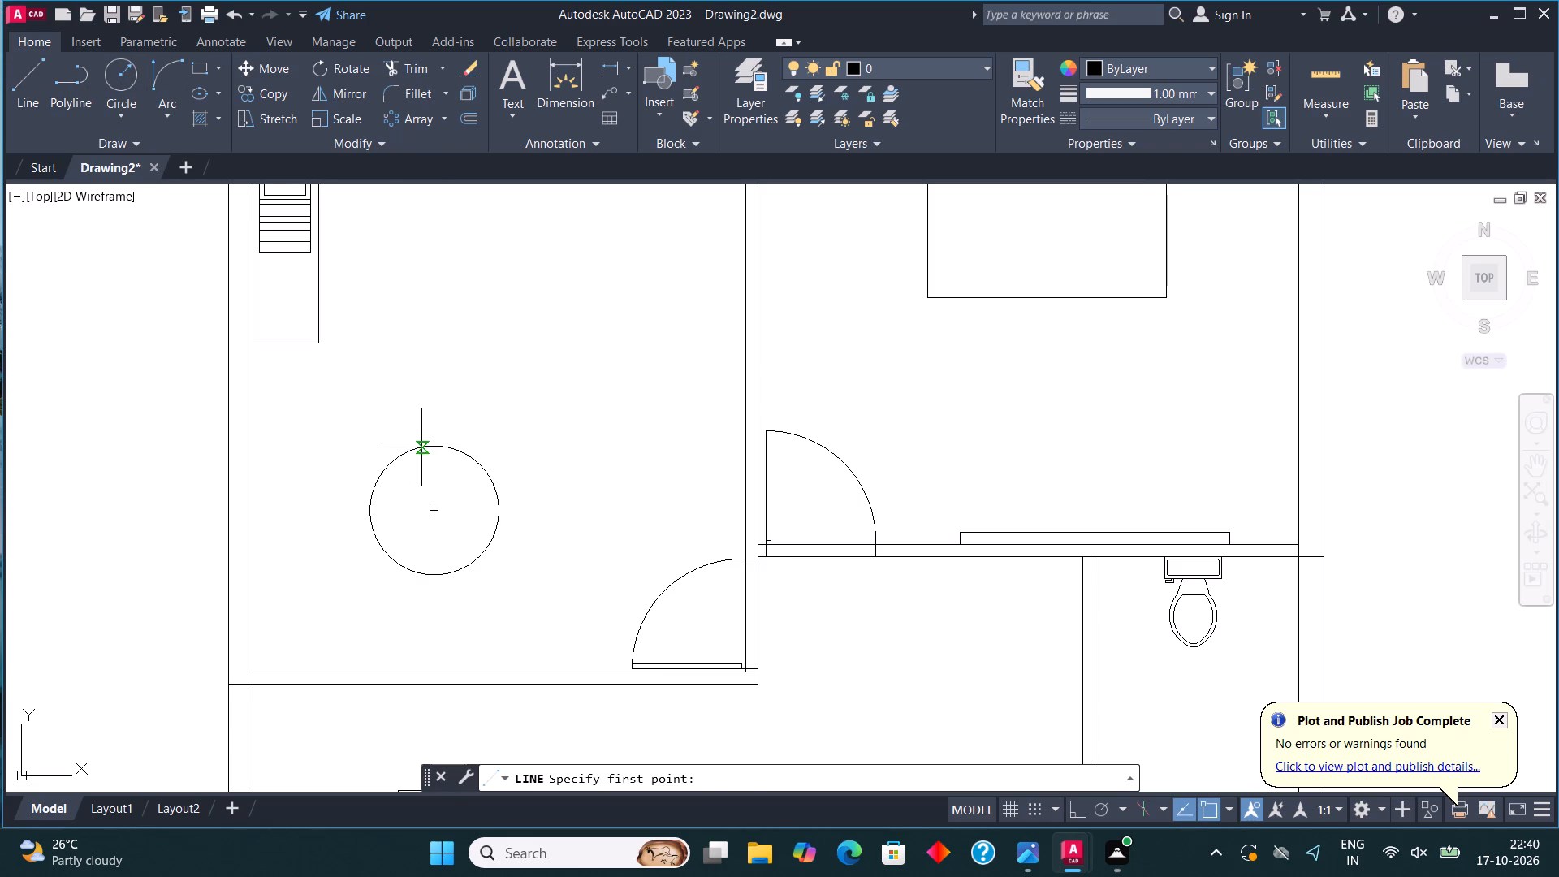
pyautogui.click(419, 447)
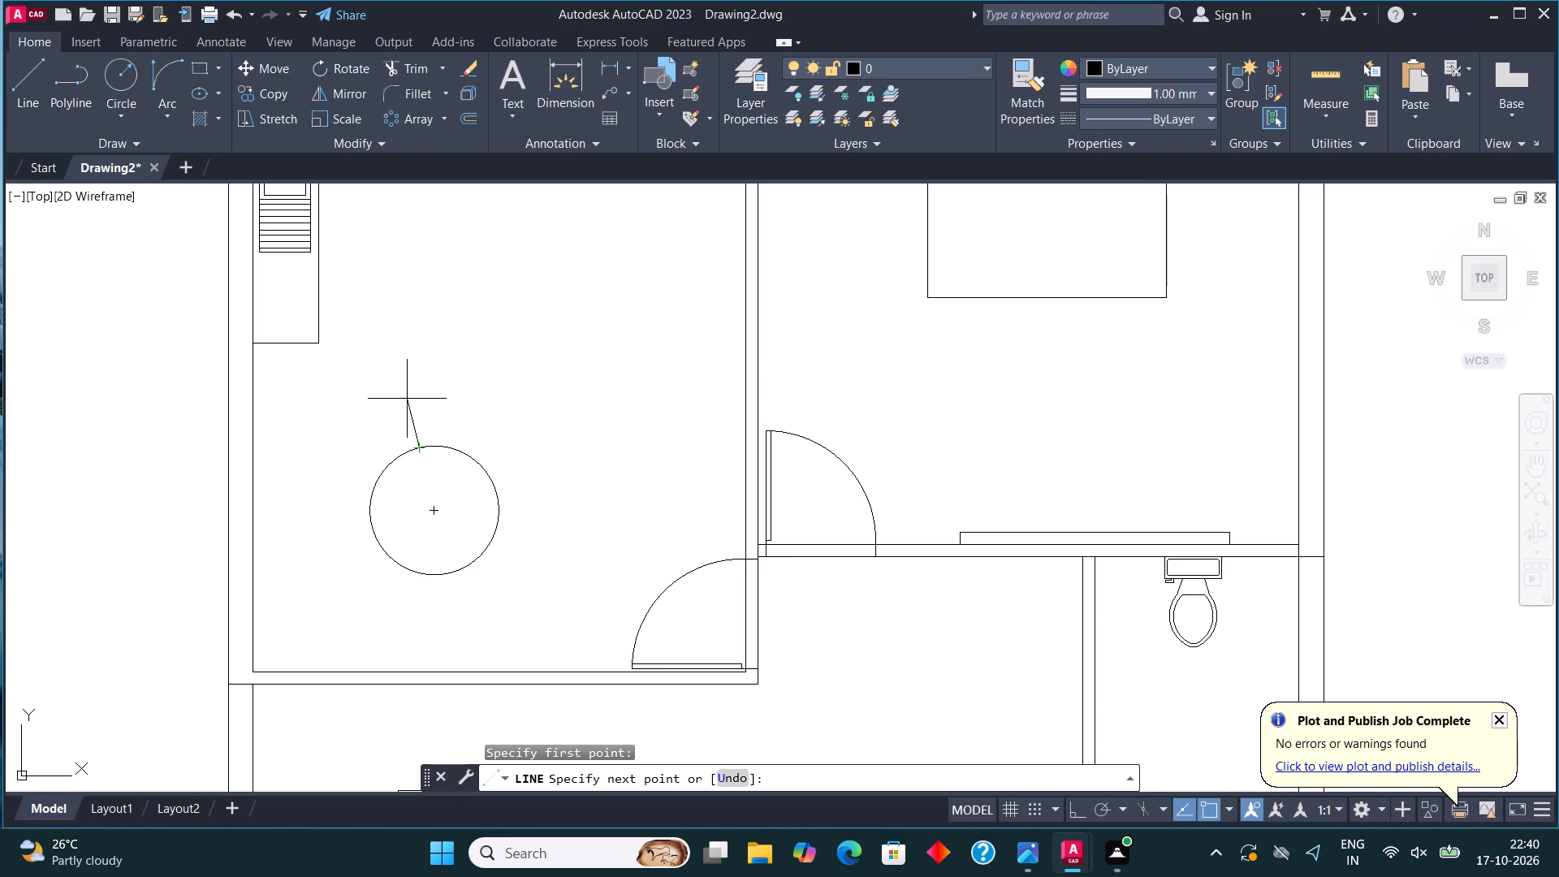
pyautogui.click(412, 388)
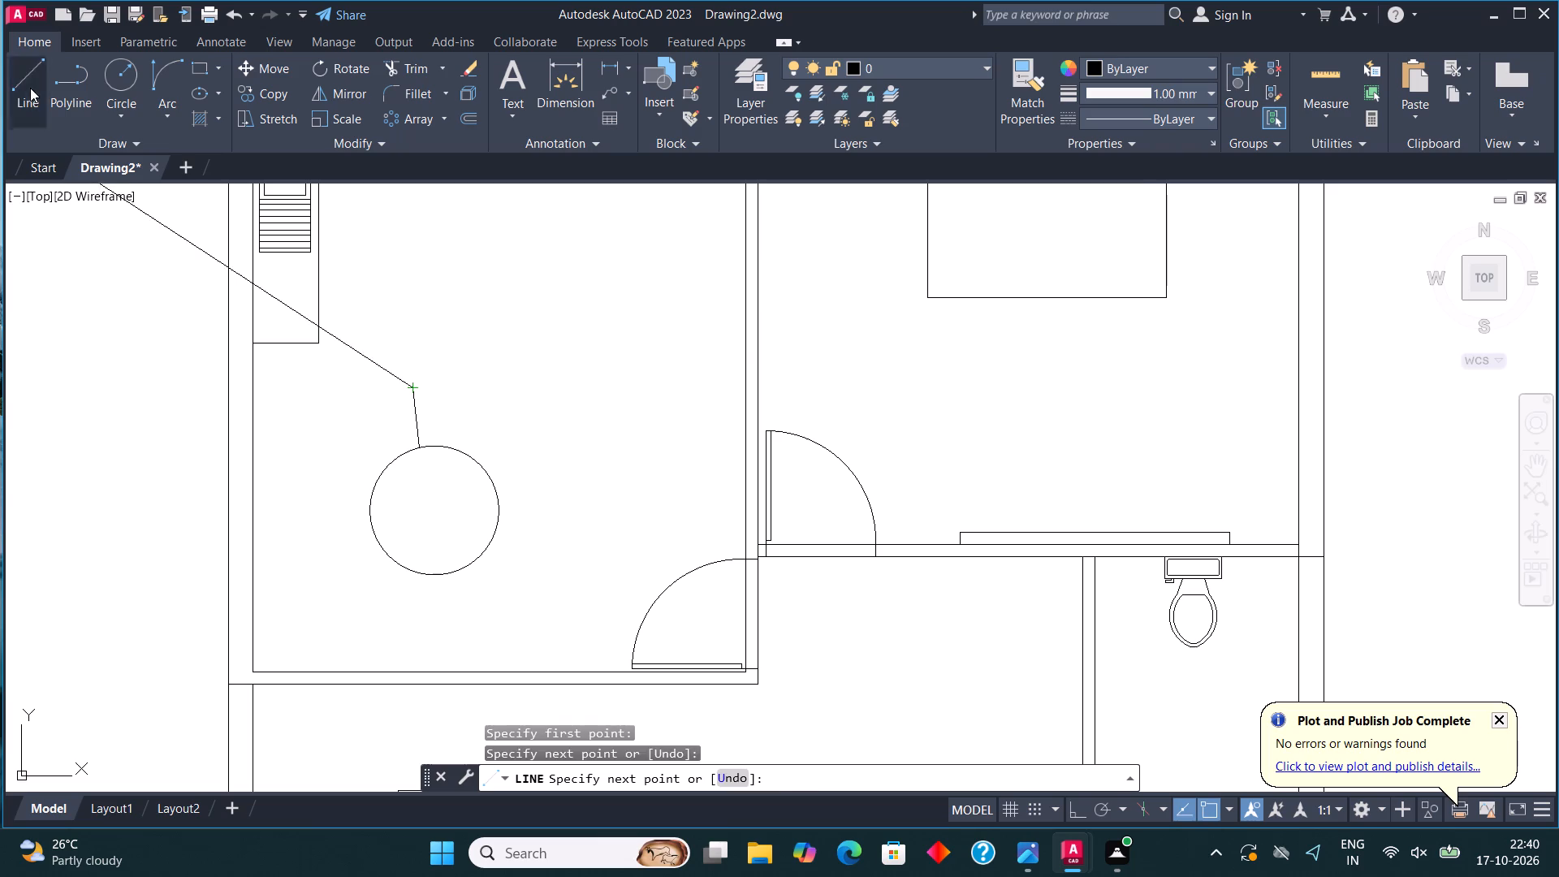
pyautogui.click(30, 88)
pyautogui.click(478, 453)
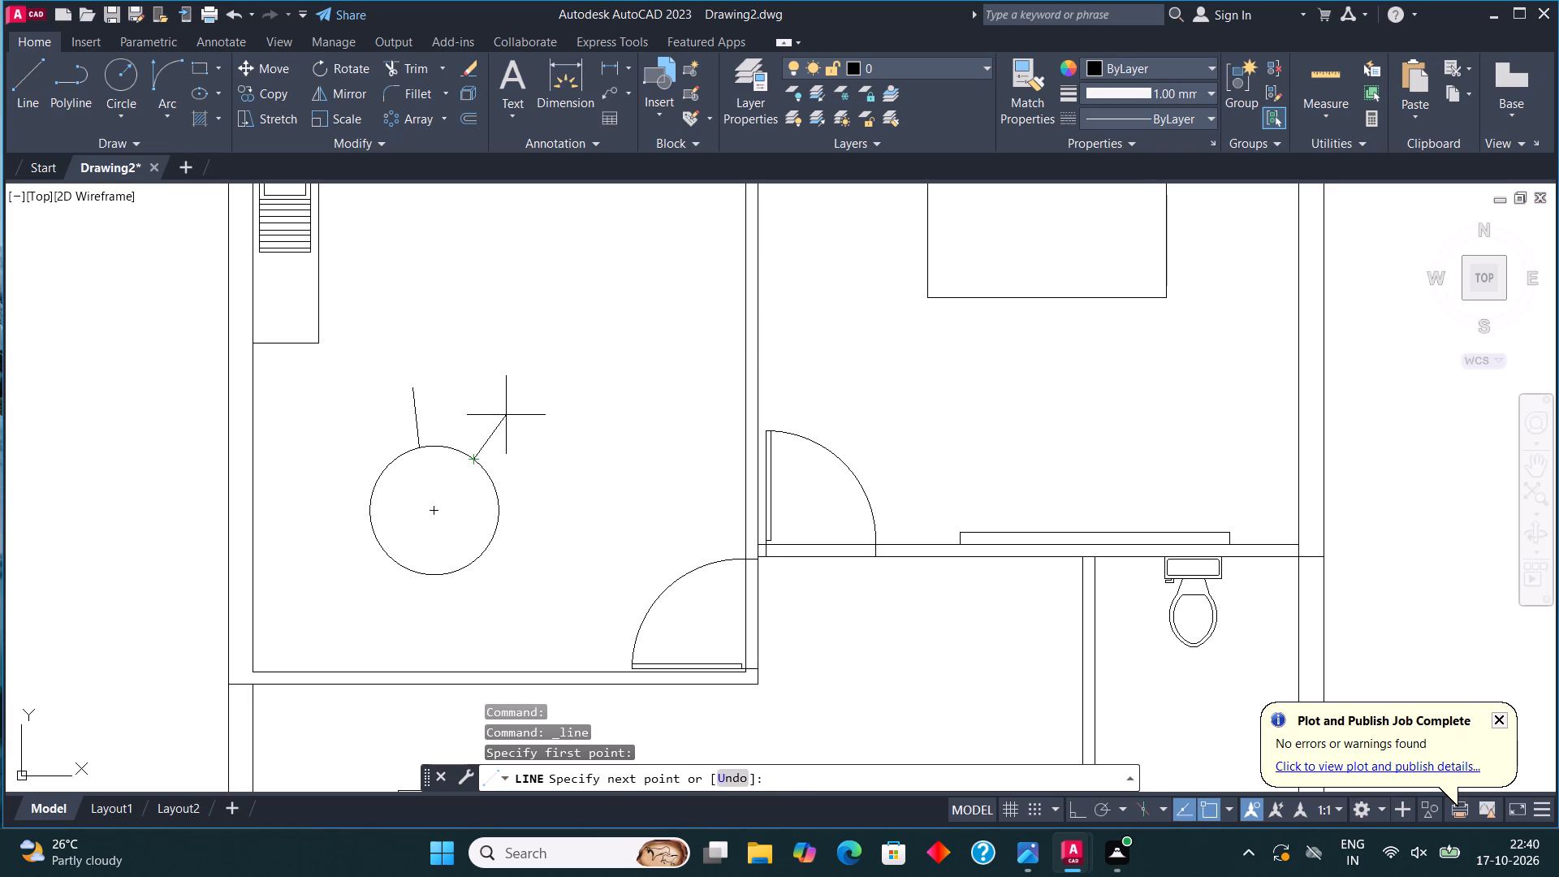
pyautogui.click(508, 400)
# Draw a Start, End, Direction arc bulging outward between the chair sides' outer ends to form the backrest.
pyautogui.click(164, 119)
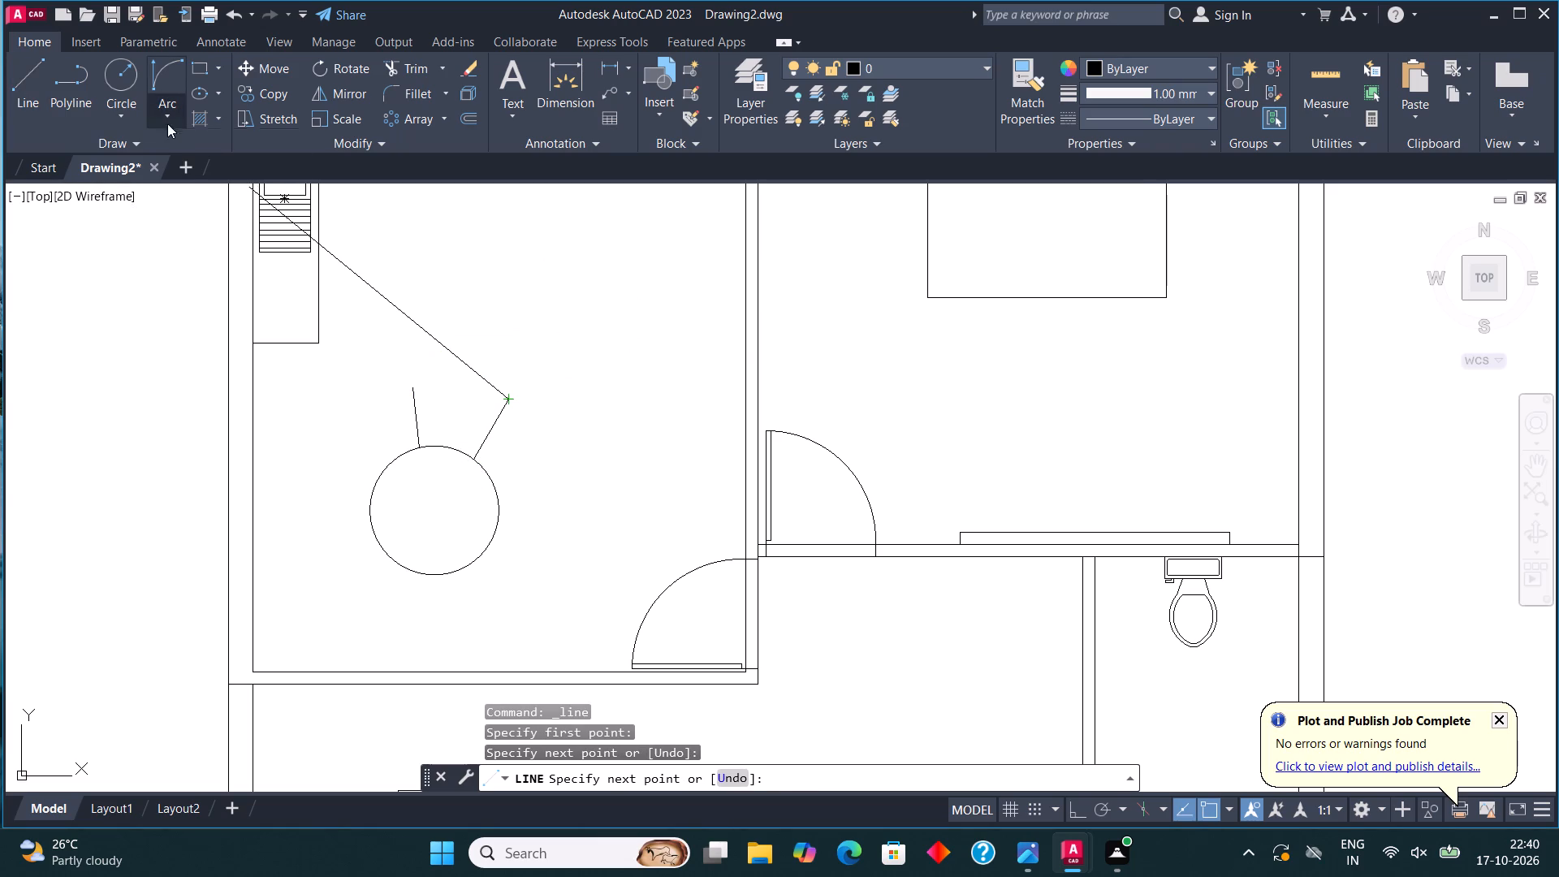
pyautogui.click(246, 354)
pyautogui.click(415, 394)
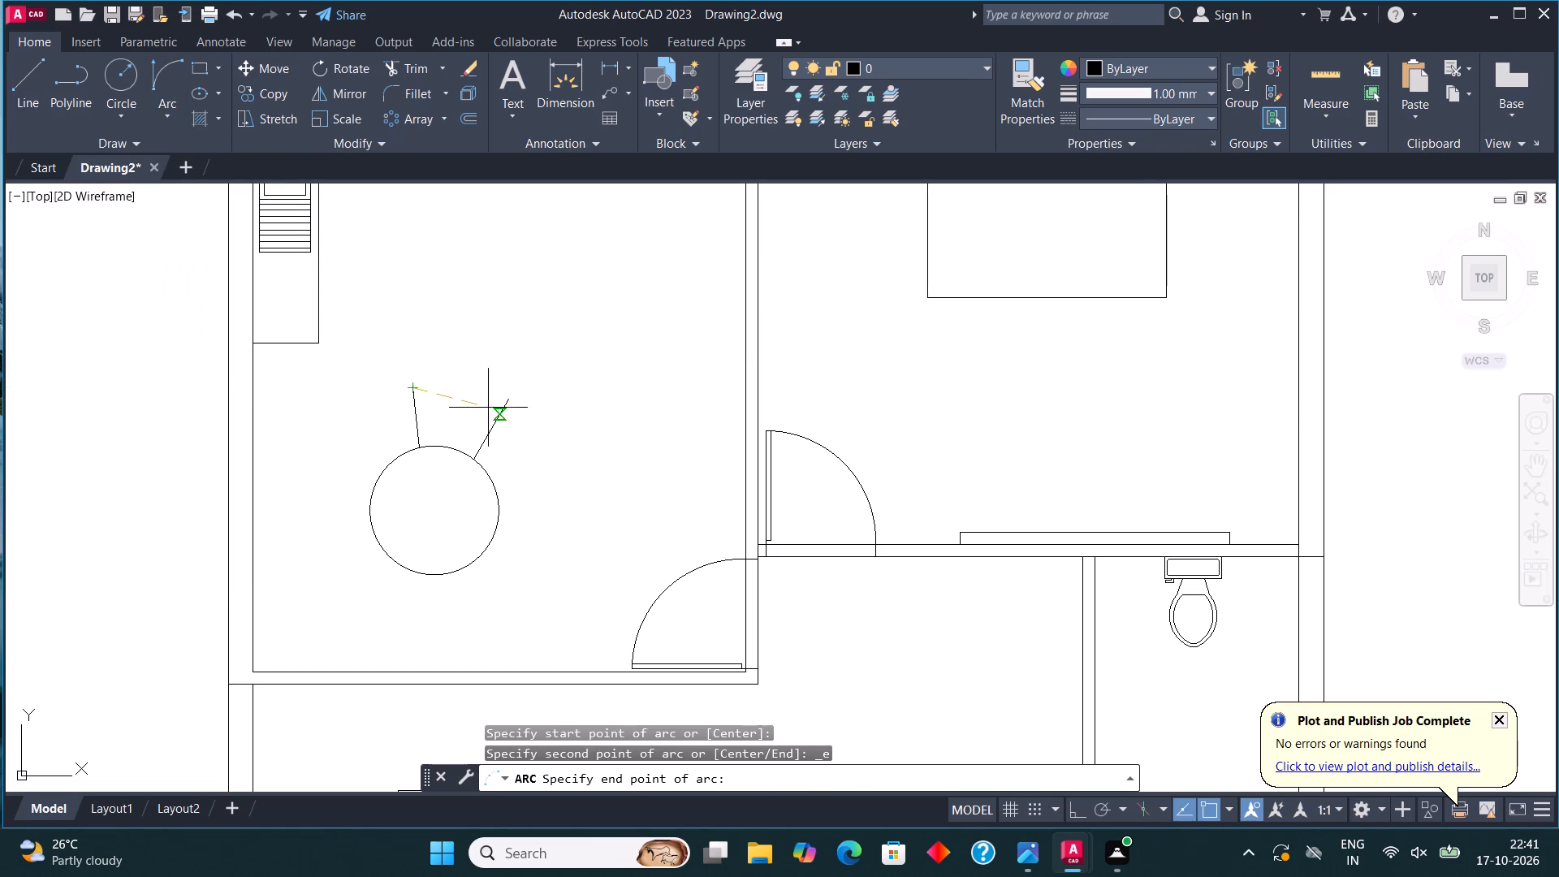
pyautogui.click(503, 404)
pyautogui.click(458, 319)
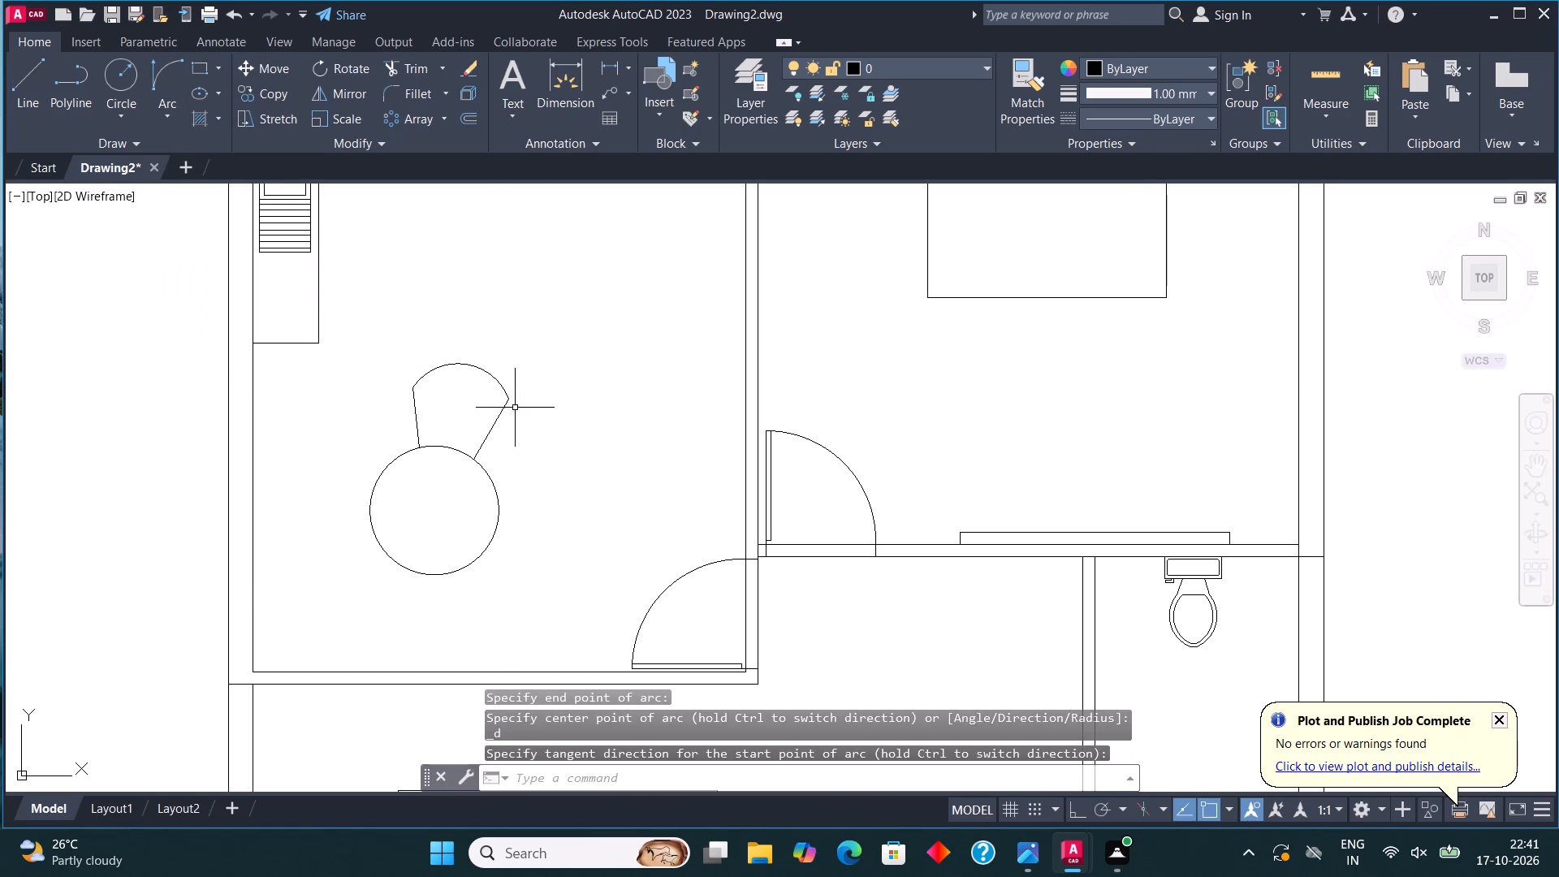
# Stretch the outer end of the chair's right side line slightly inward and the backrest arc's end to meet it.
pyautogui.scroll(-2, 567, 346)
pyautogui.scroll(3, 561, 383)
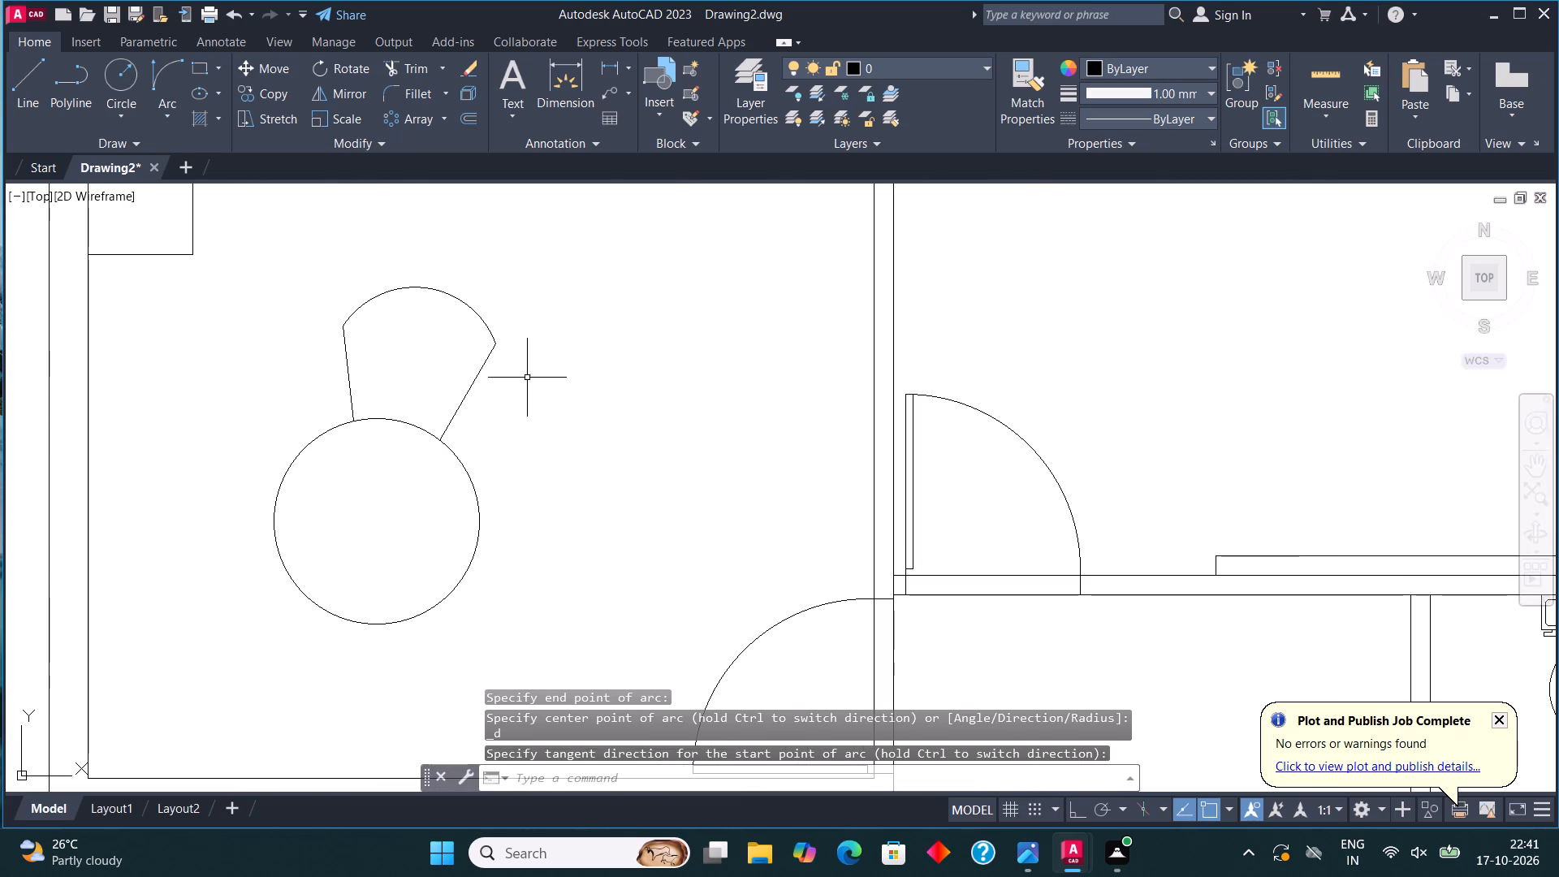
pyautogui.press('Escape')
pyautogui.click(478, 374)
pyautogui.scroll(2, 482, 348)
pyautogui.click(516, 338)
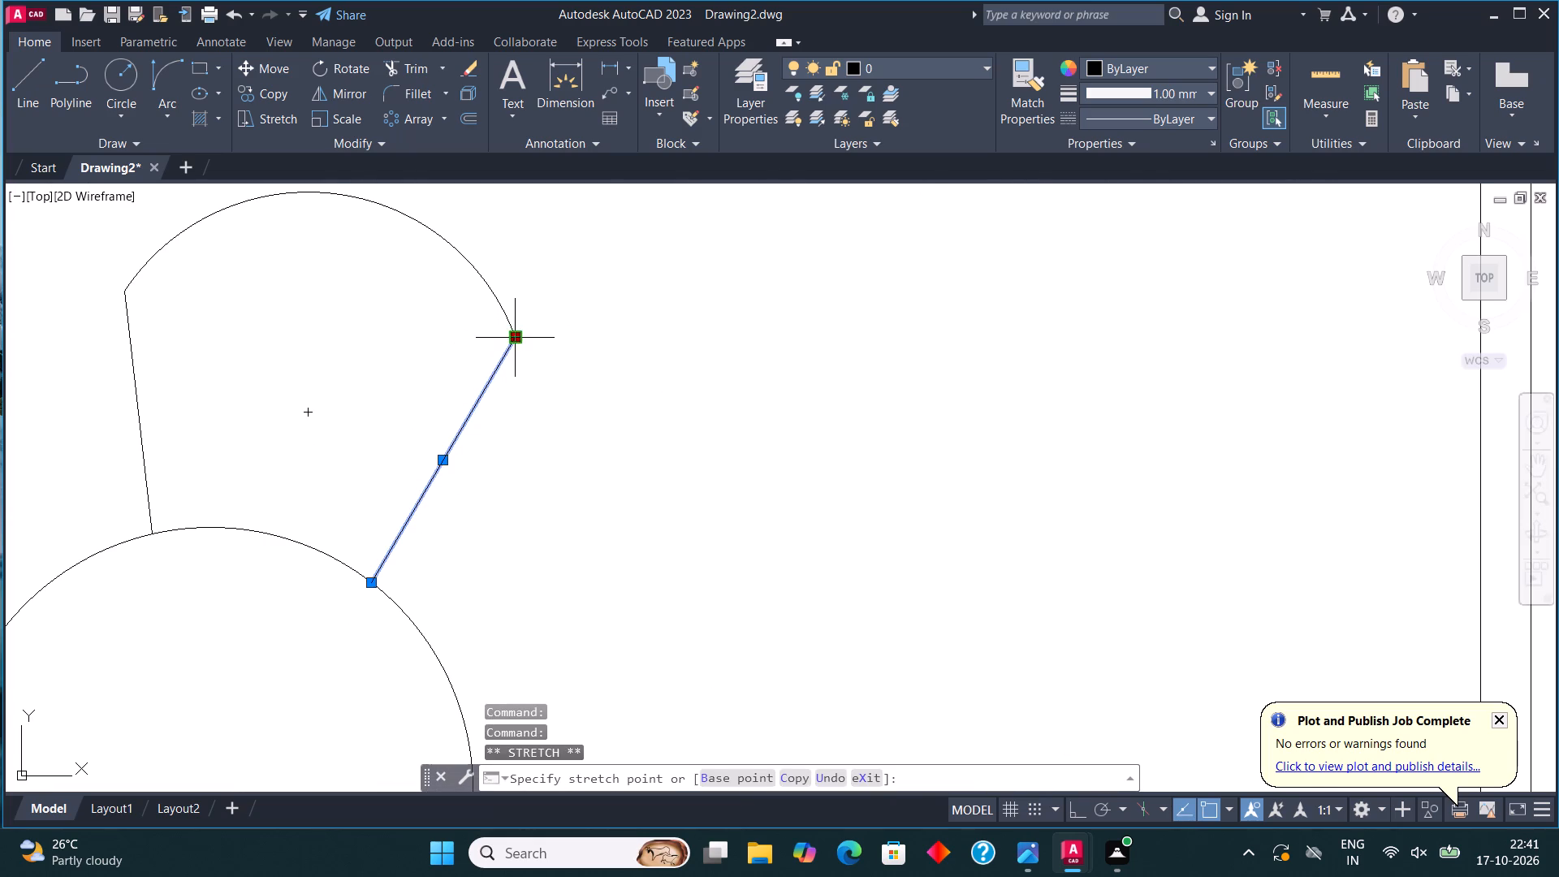
pyautogui.click(507, 349)
pyautogui.press('Escape')
pyautogui.click(507, 319)
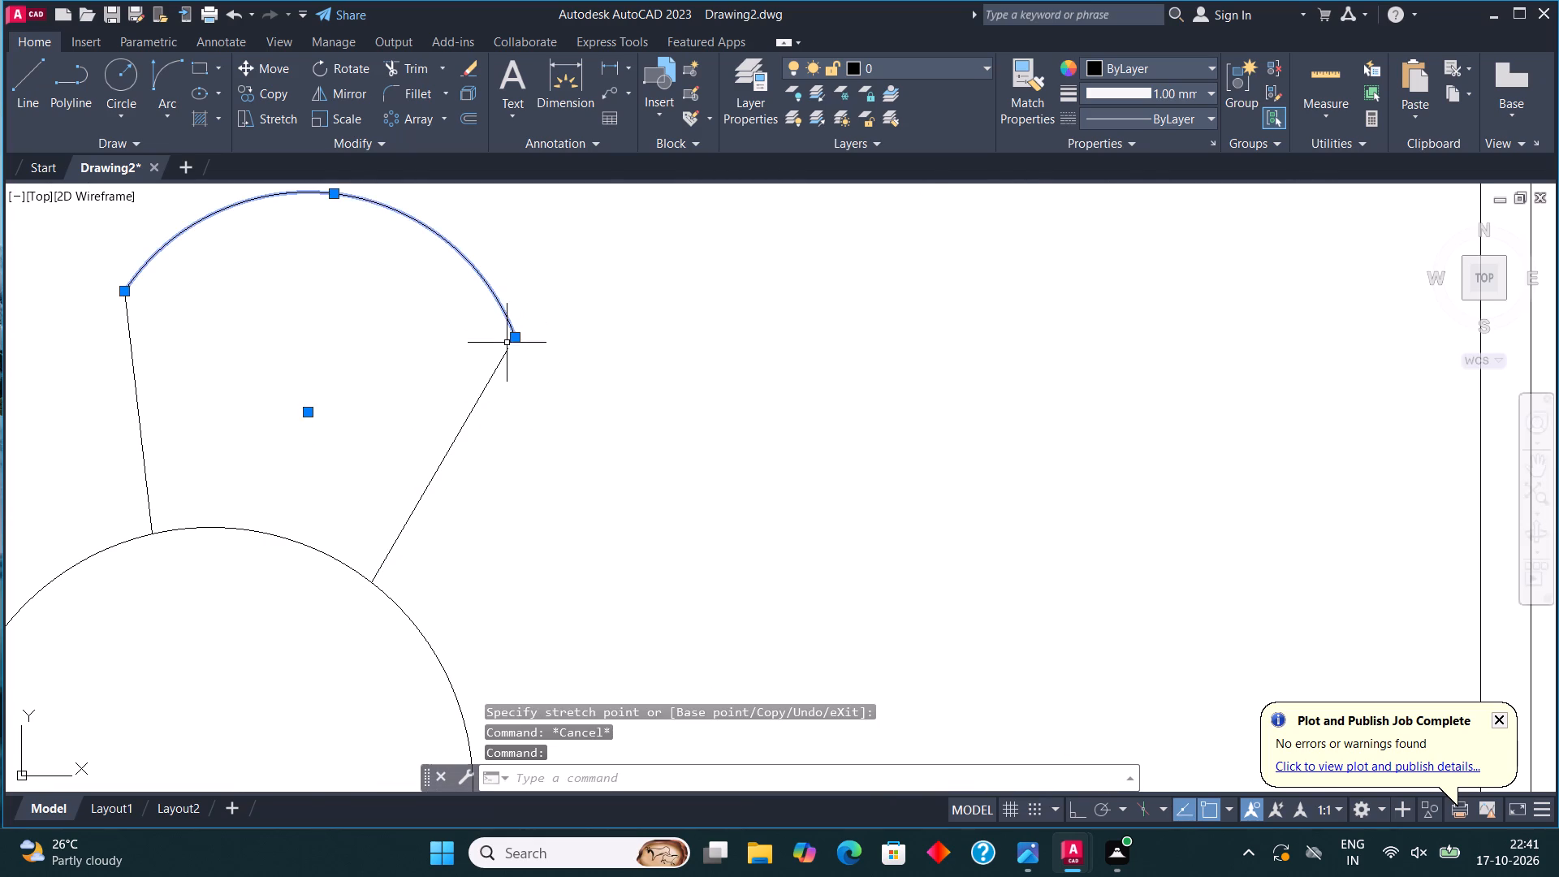
pyautogui.scroll(3, 507, 343)
pyautogui.click(541, 317)
pyautogui.click(512, 361)
pyautogui.scroll(-4, 591, 354)
pyautogui.press('Escape')
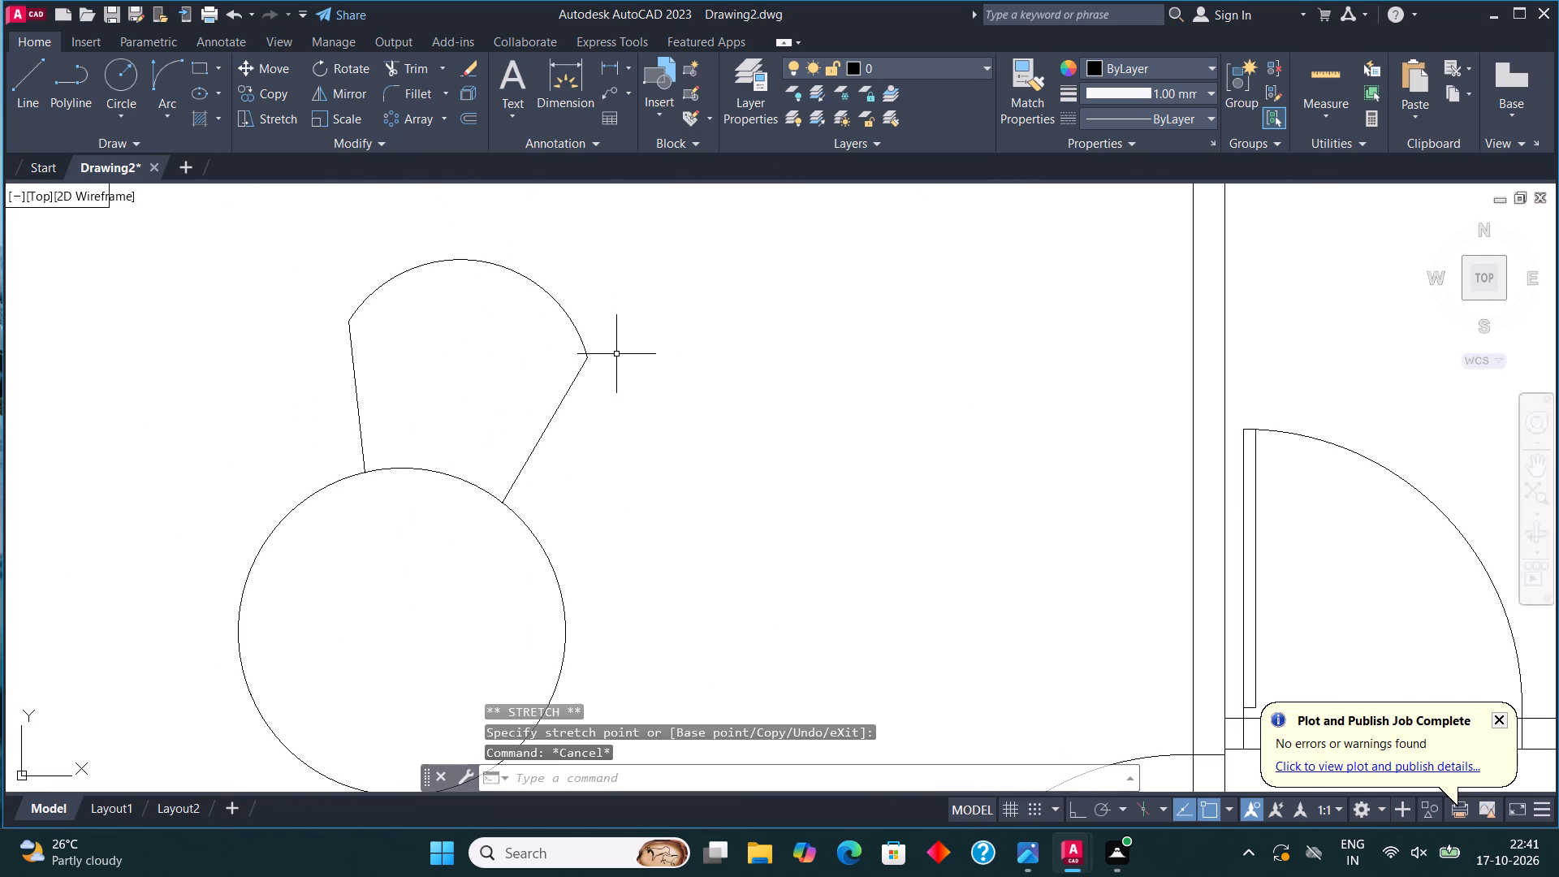
# Polar-array the chair together with the round table about the table's centre, with 4 items.
pyautogui.scroll(-2, 616, 354)
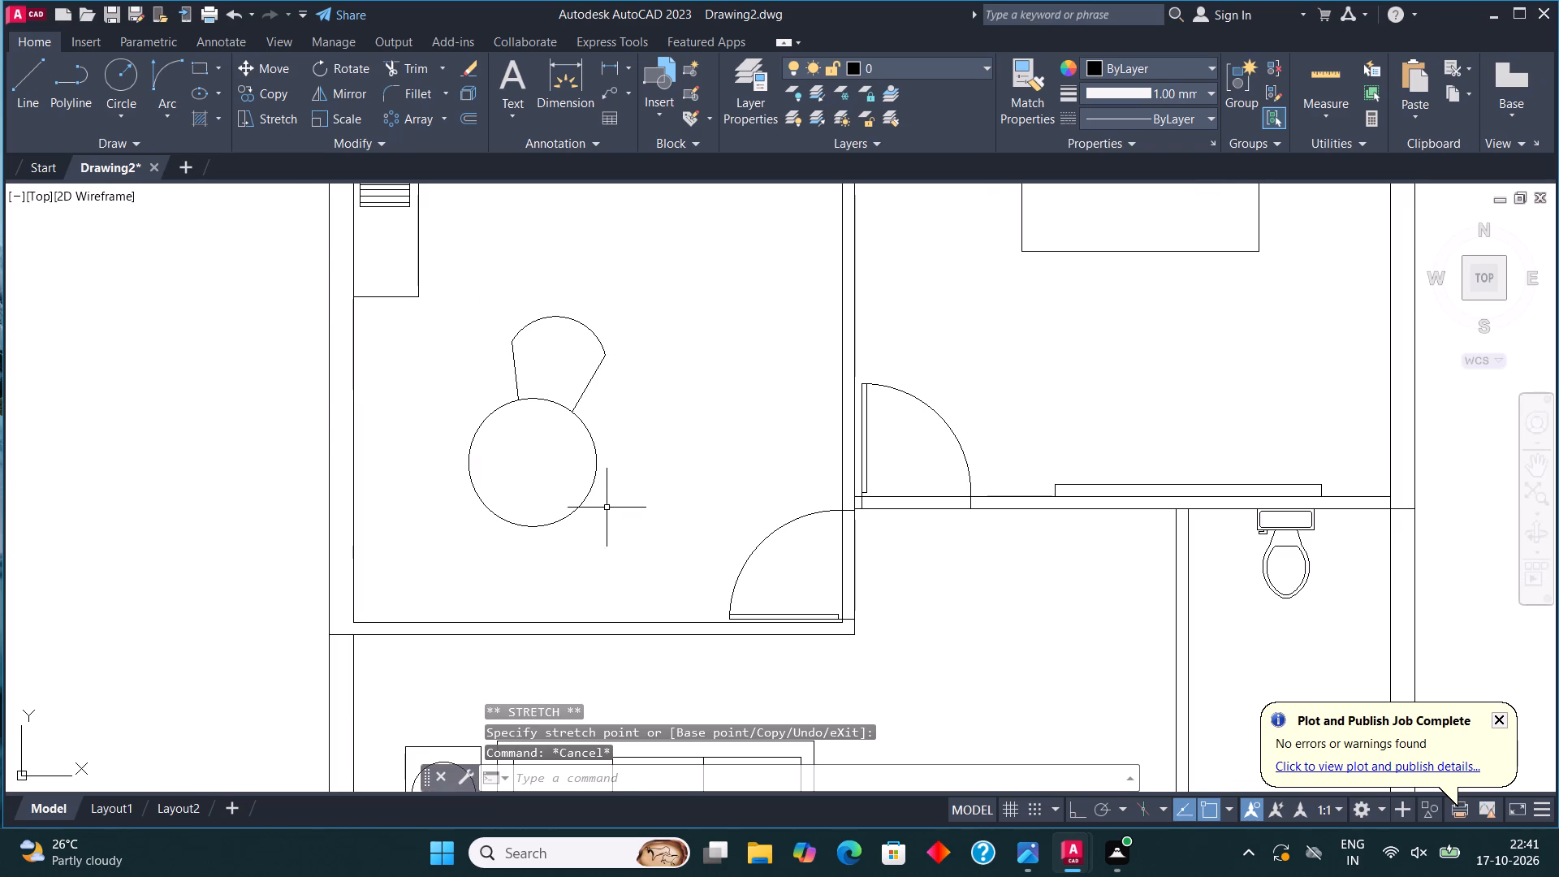
pyautogui.click(608, 509)
pyautogui.click(499, 271)
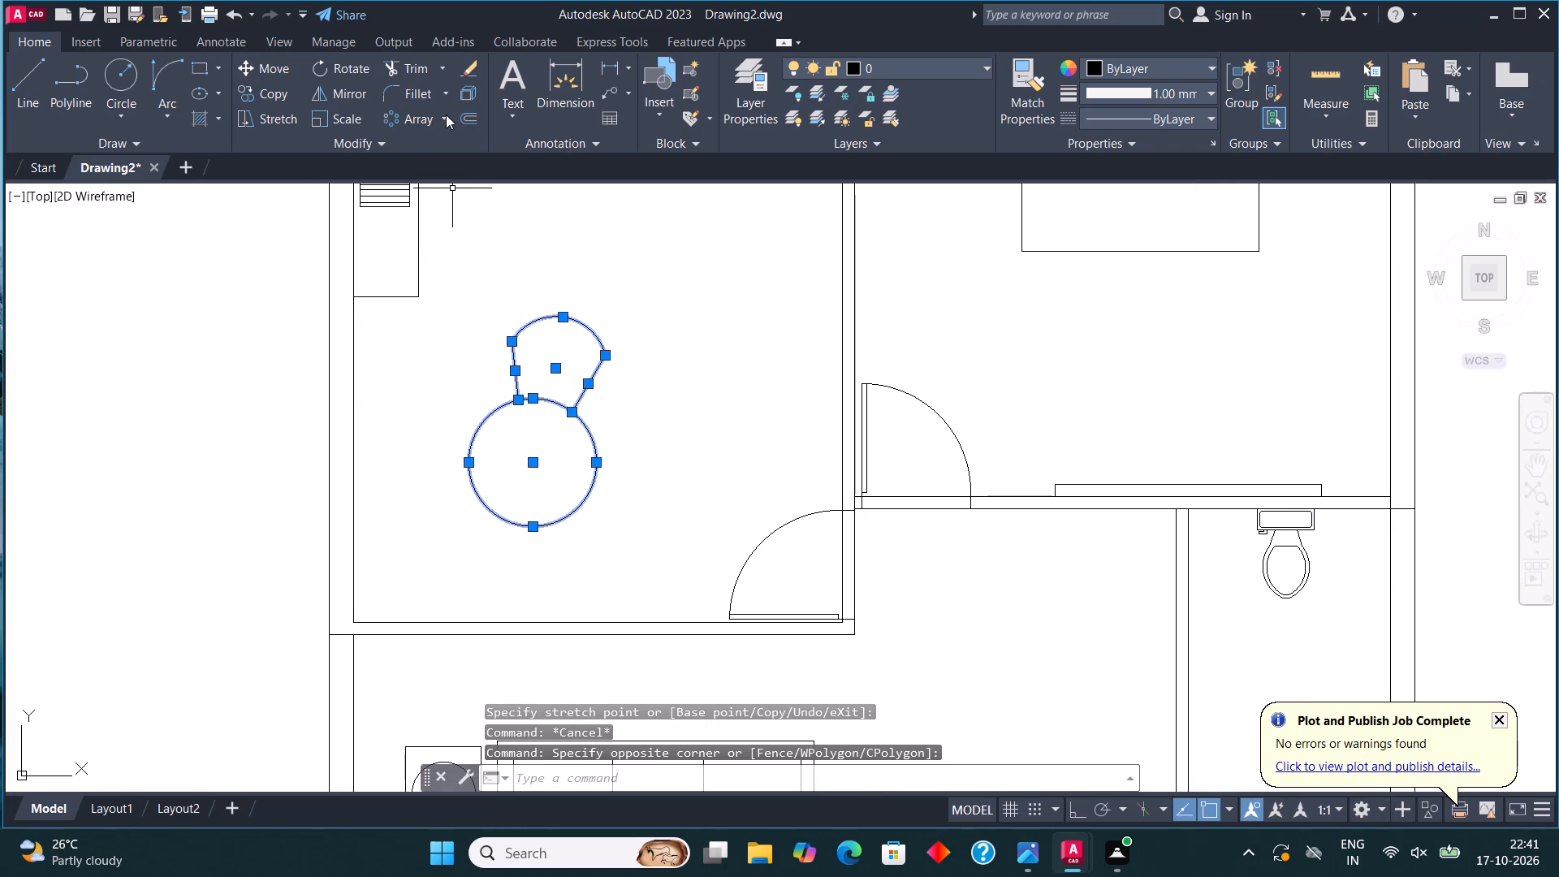
pyautogui.click(446, 114)
pyautogui.click(471, 228)
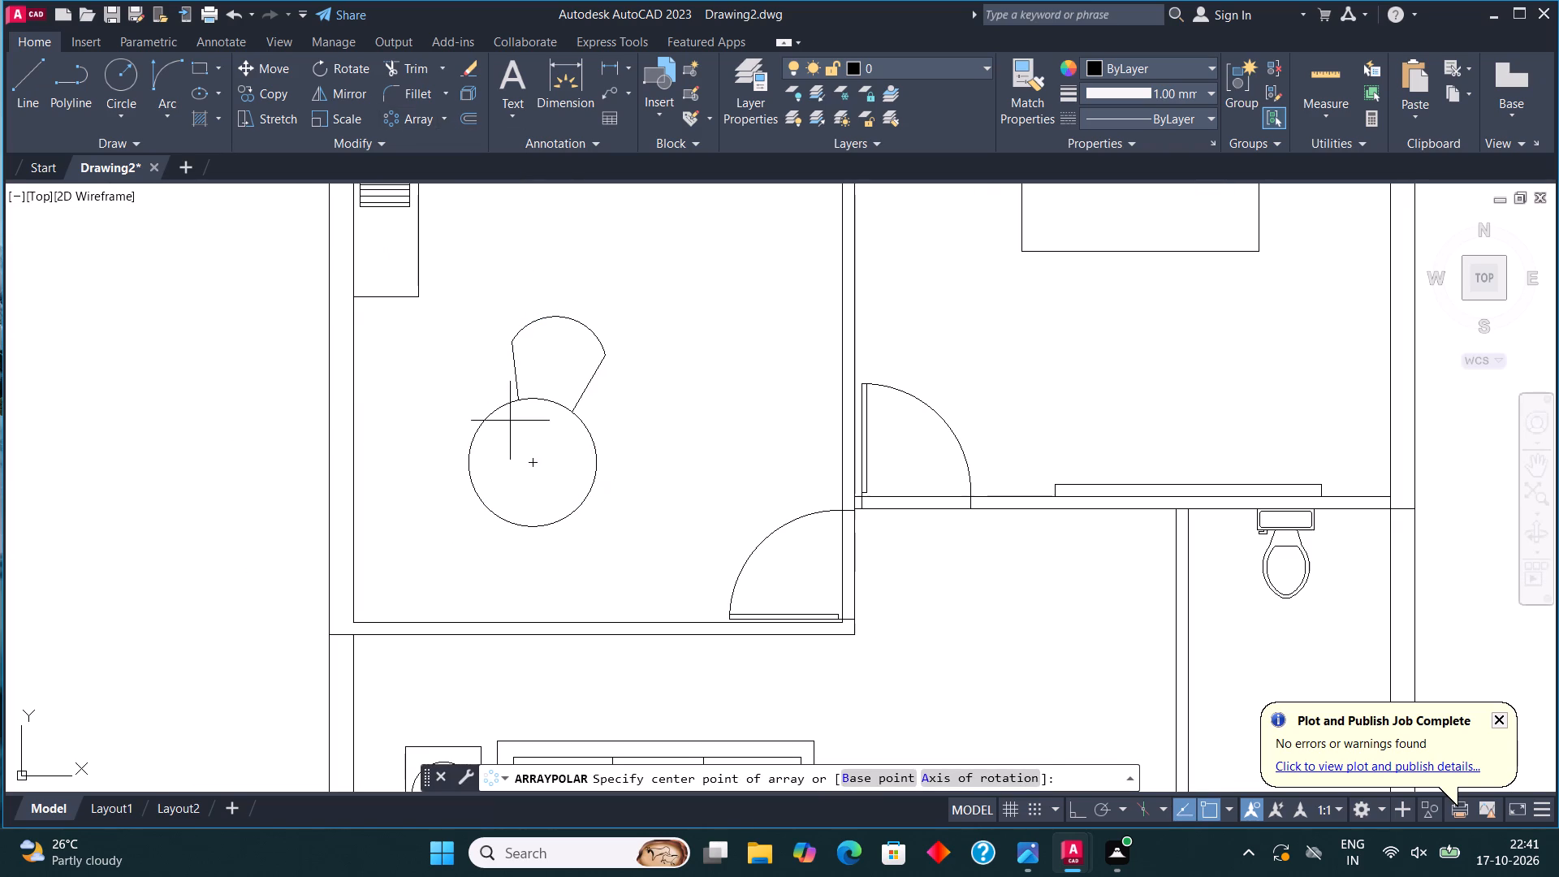
pyautogui.click(538, 460)
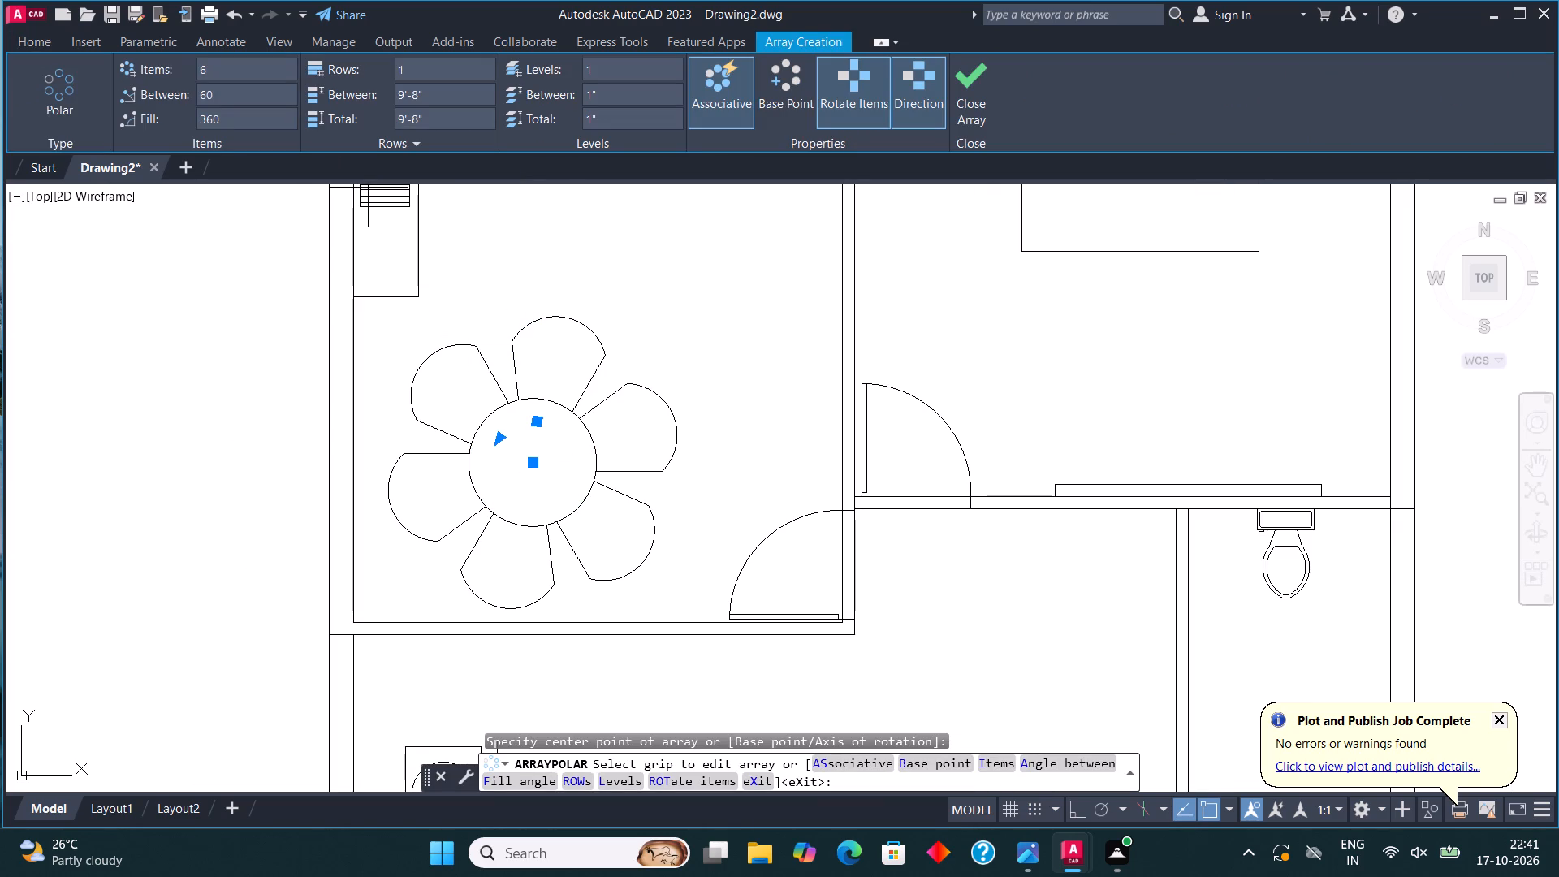
pyautogui.moveTo(239, 67); pyautogui.dragTo(207, 72)
pyautogui.press('4')
pyautogui.click(976, 87)
# Scale the arrayed dining set down freehand, using the round table's centre as the base point.
pyautogui.scroll(-4, 578, 427)
pyautogui.scroll(3, 578, 414)
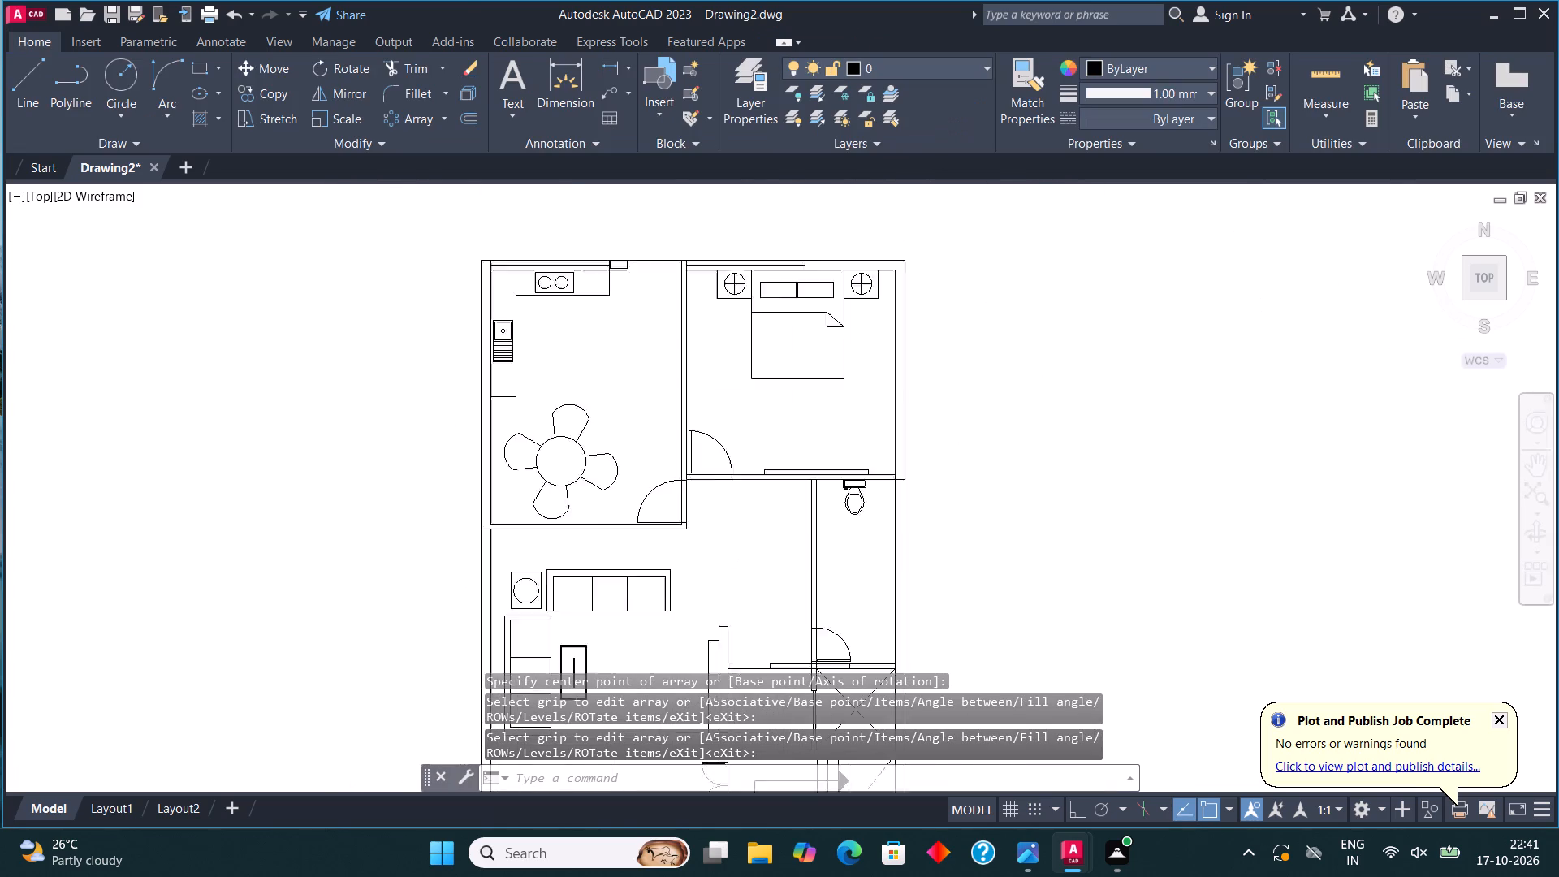
pyautogui.scroll(1, 578, 414)
pyautogui.moveTo(624, 516); pyautogui.dragTo(630, 463, button='middle')
pyautogui.click(605, 599)
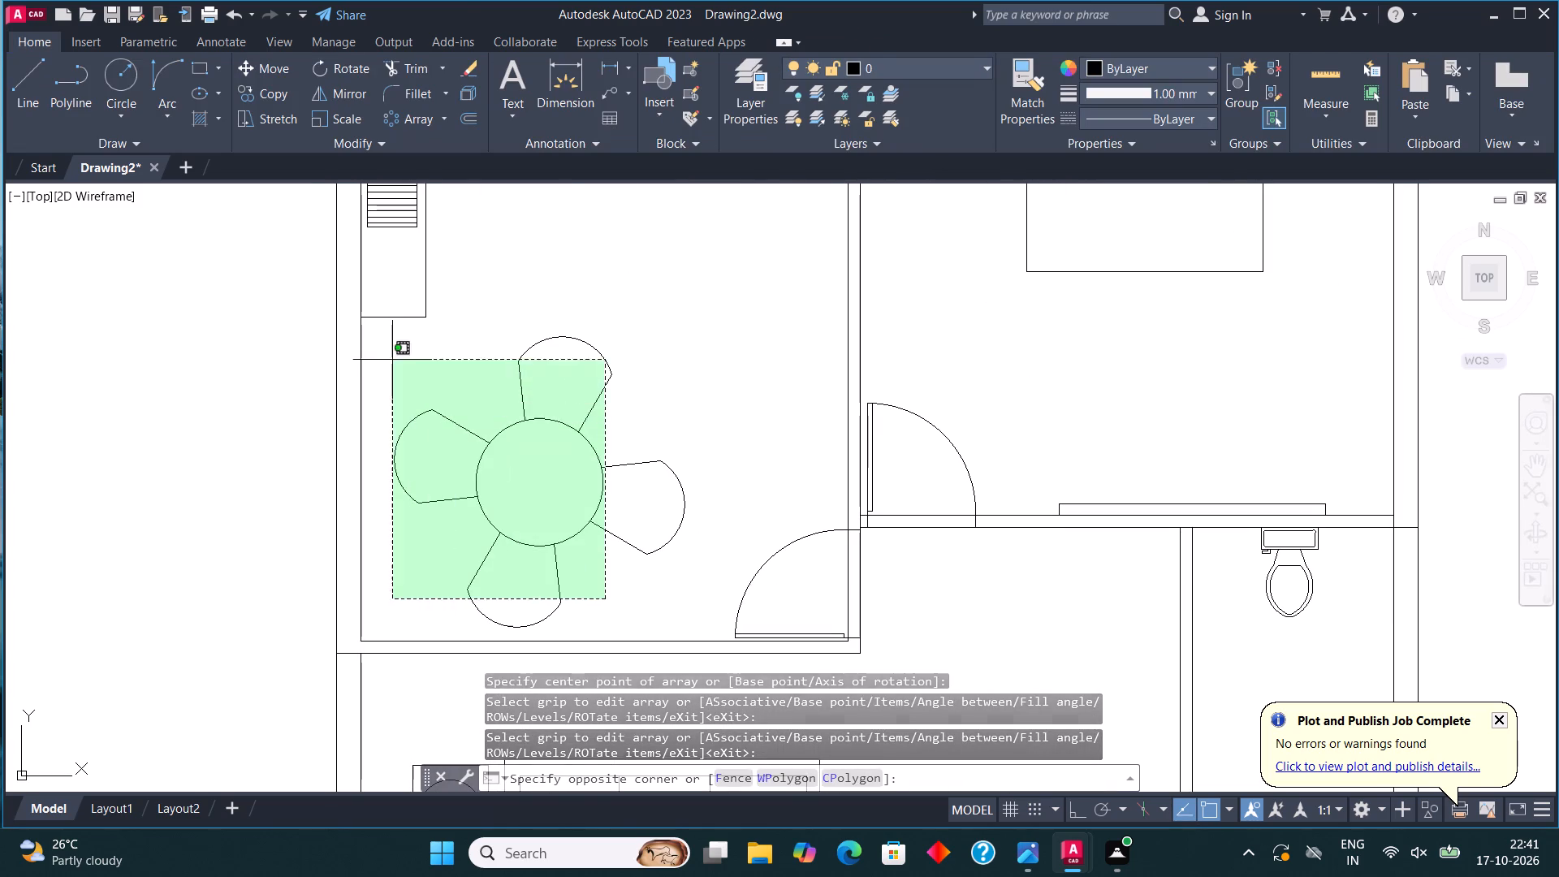
pyautogui.click(392, 360)
pyautogui.write('sv')
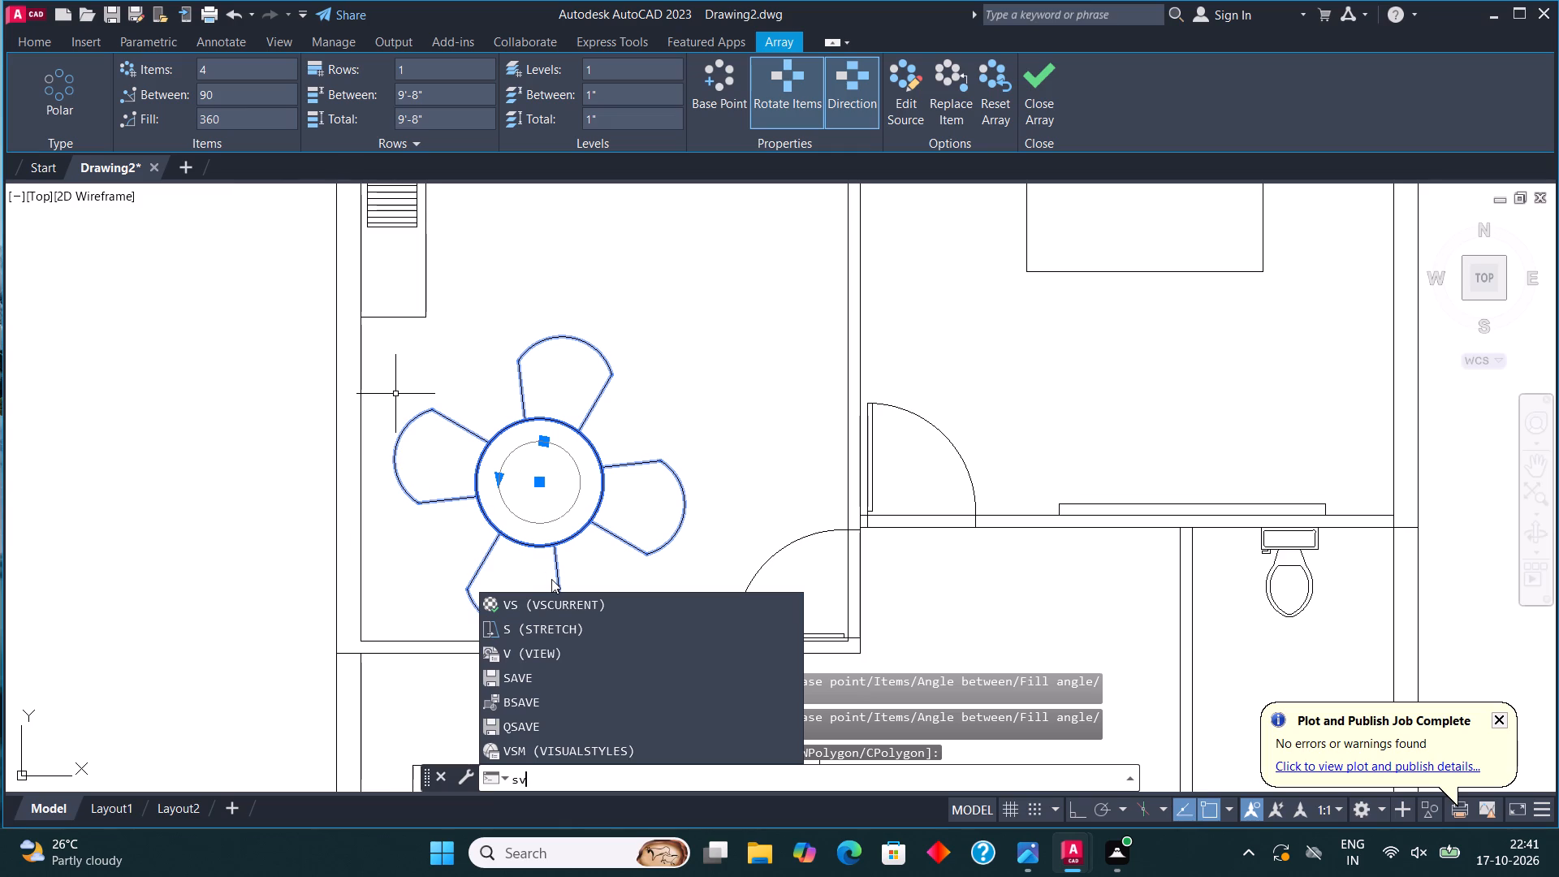
pyautogui.press('BackSpace')
pyautogui.press('c')
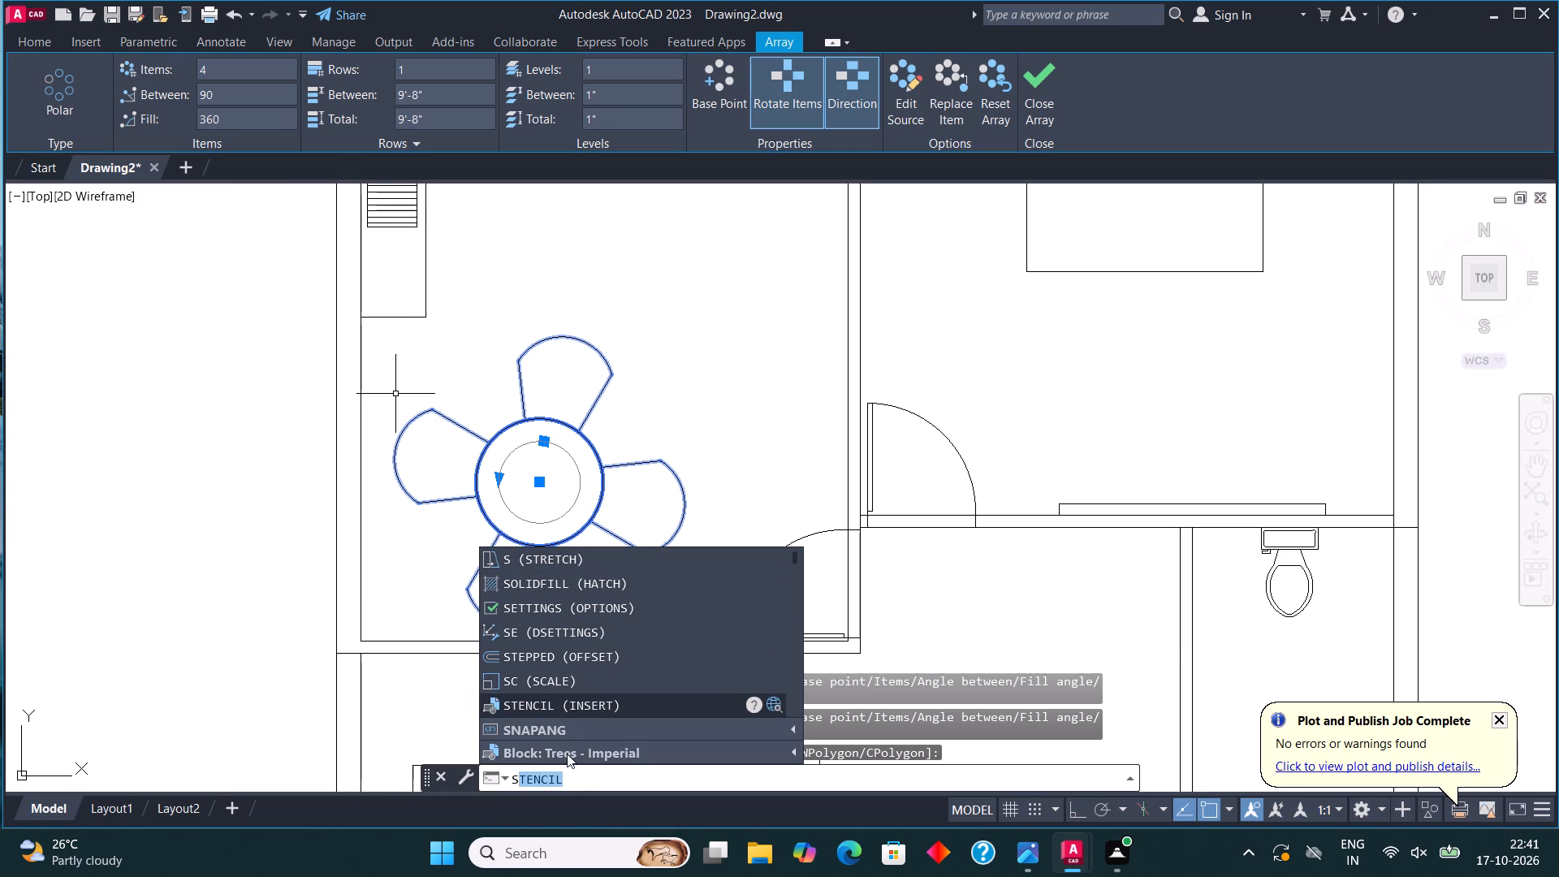
pyautogui.click(573, 681)
pyautogui.click(550, 507)
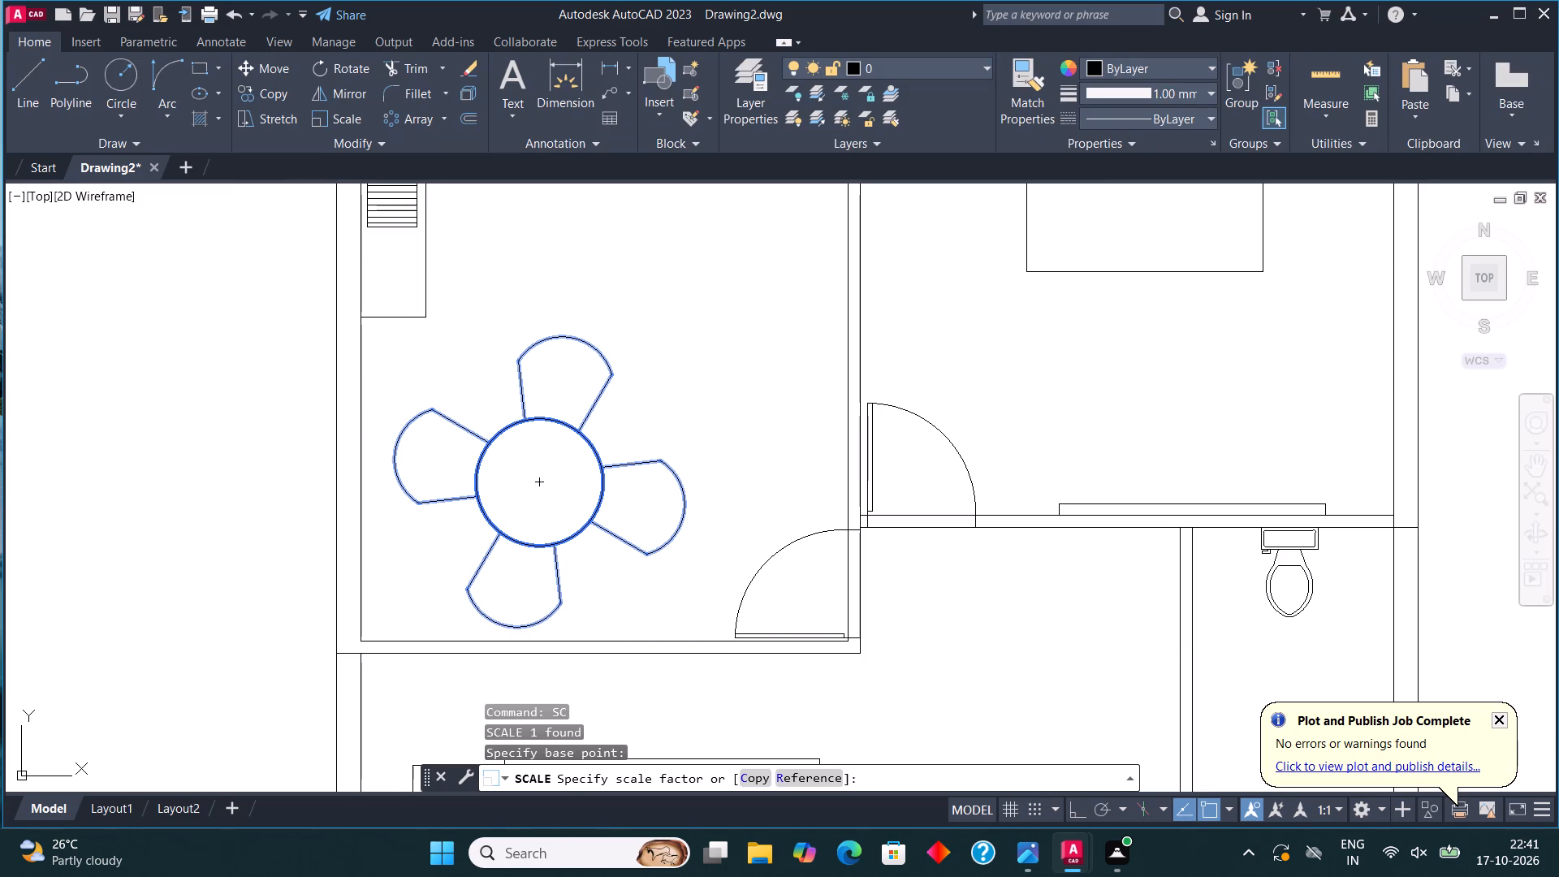
pyautogui.click(592, 586)
# Draw a rectangular strip outline about 3' deep beyond the kitchen and bedroom's top wall, joining its two outer corners, with Ortho on.
pyautogui.scroll(-1, 574, 467)
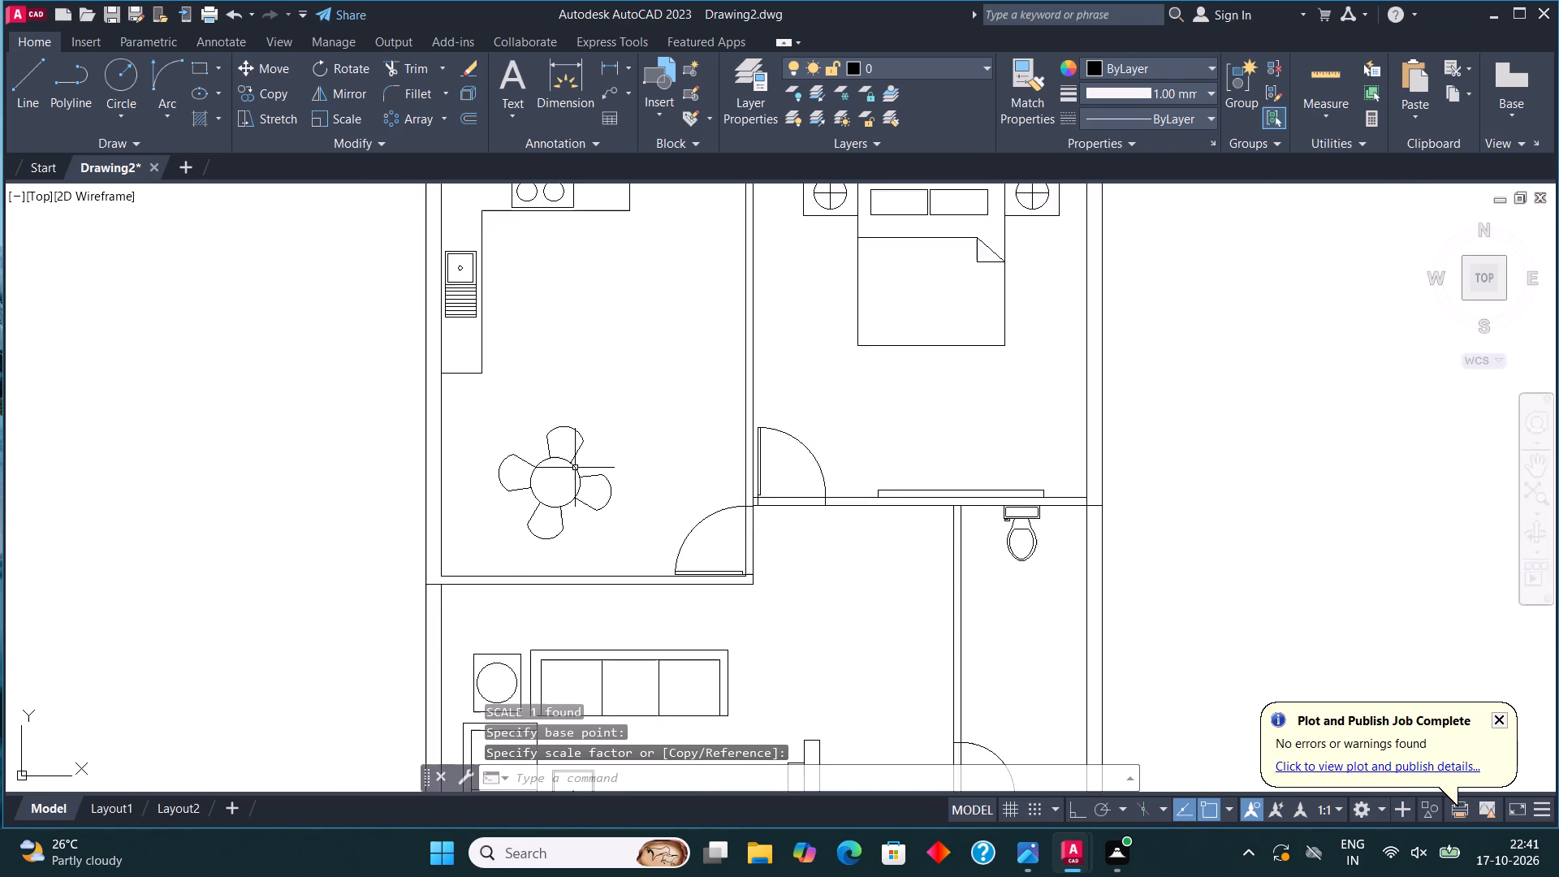
pyautogui.scroll(-1, 576, 470)
pyautogui.moveTo(598, 327); pyautogui.dragTo(613, 404, button='middle')
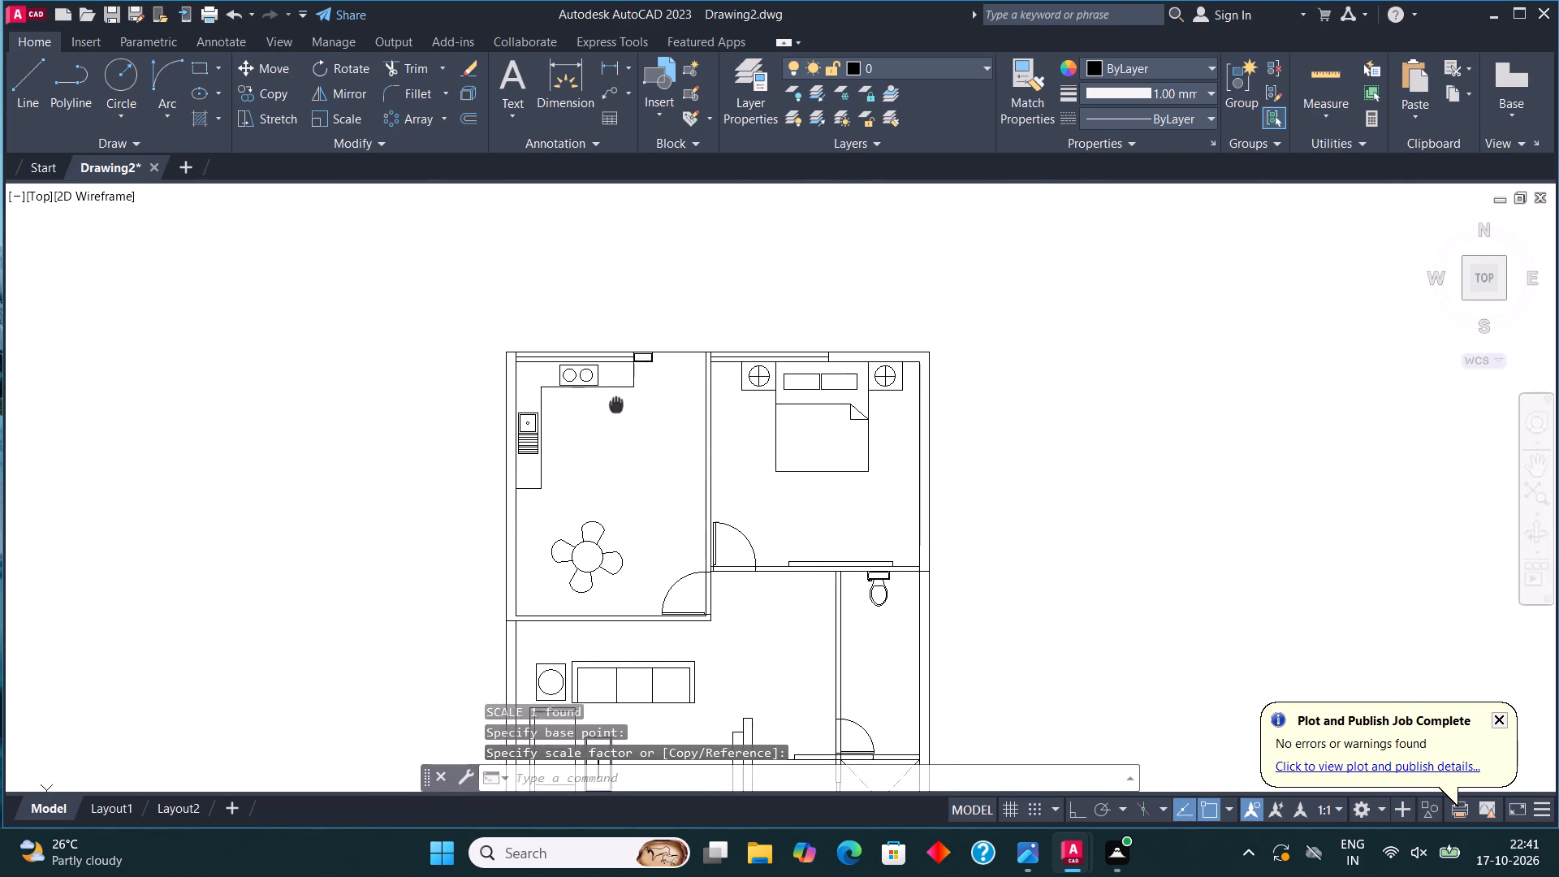
pyautogui.moveTo(613, 404); pyautogui.dragTo(564, 410, button='middle')
pyautogui.moveTo(522, 328); pyautogui.dragTo(512, 428, button='middle')
pyautogui.scroll(2, 511, 428)
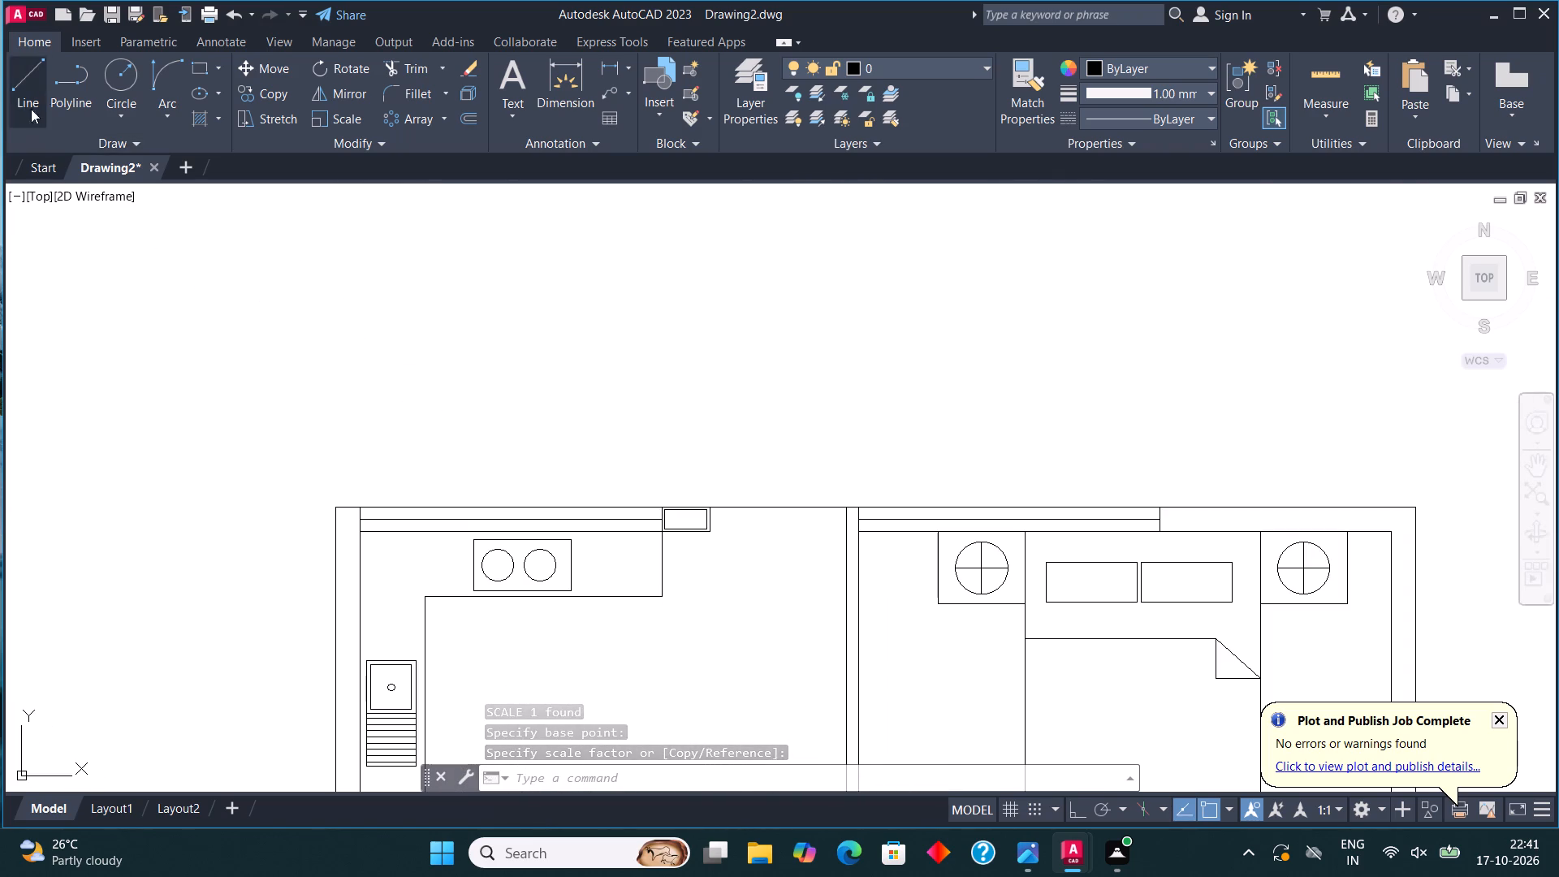
pyautogui.click(44, 85)
pyautogui.click(335, 508)
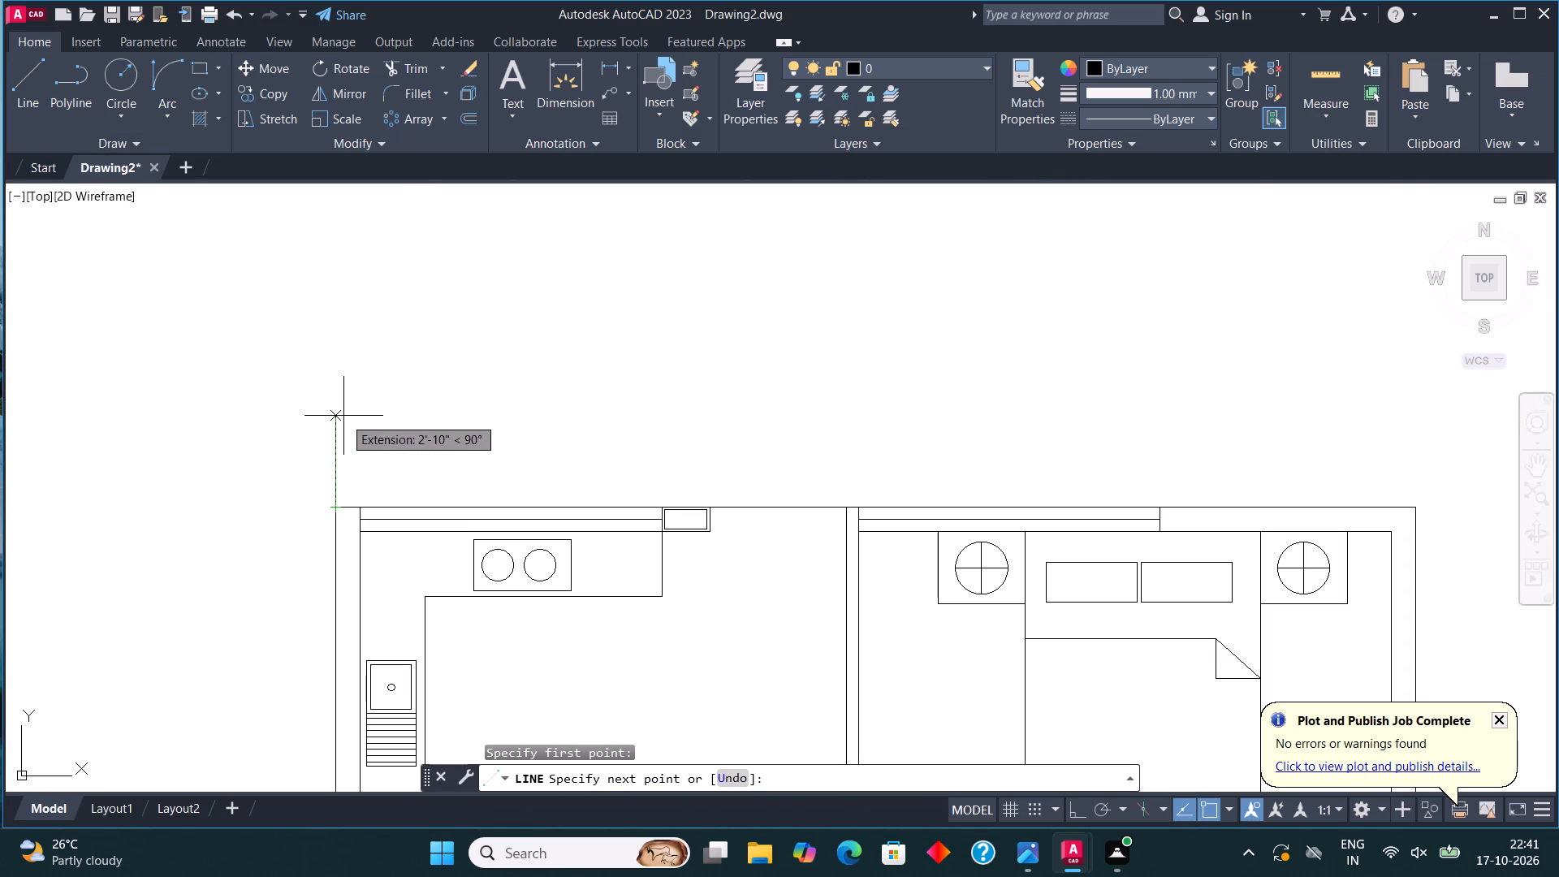
pyautogui.click(343, 408)
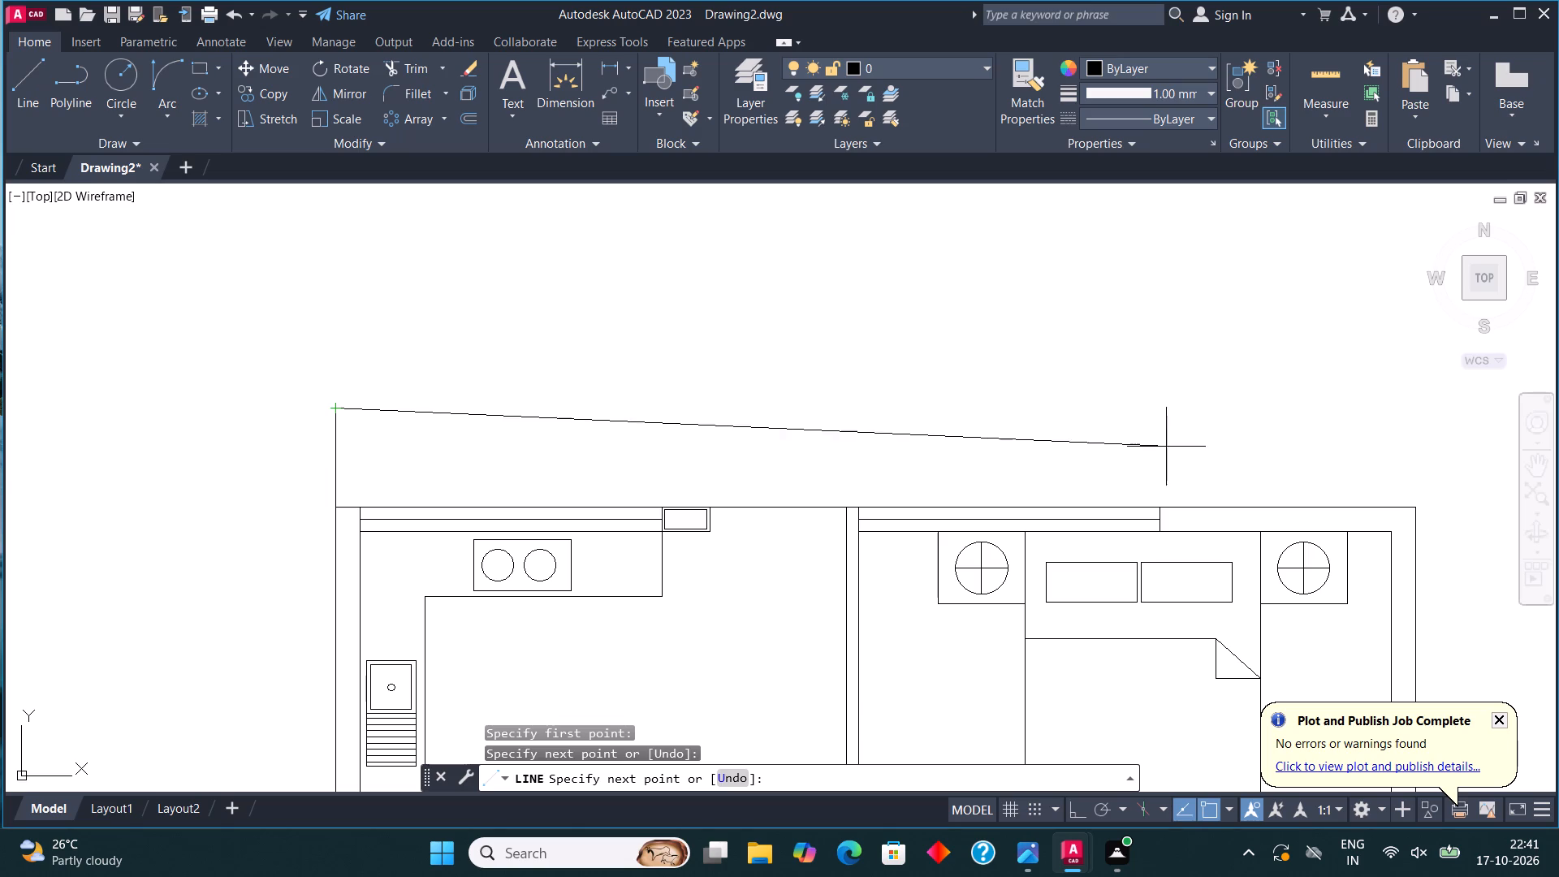
pyautogui.press('F8')
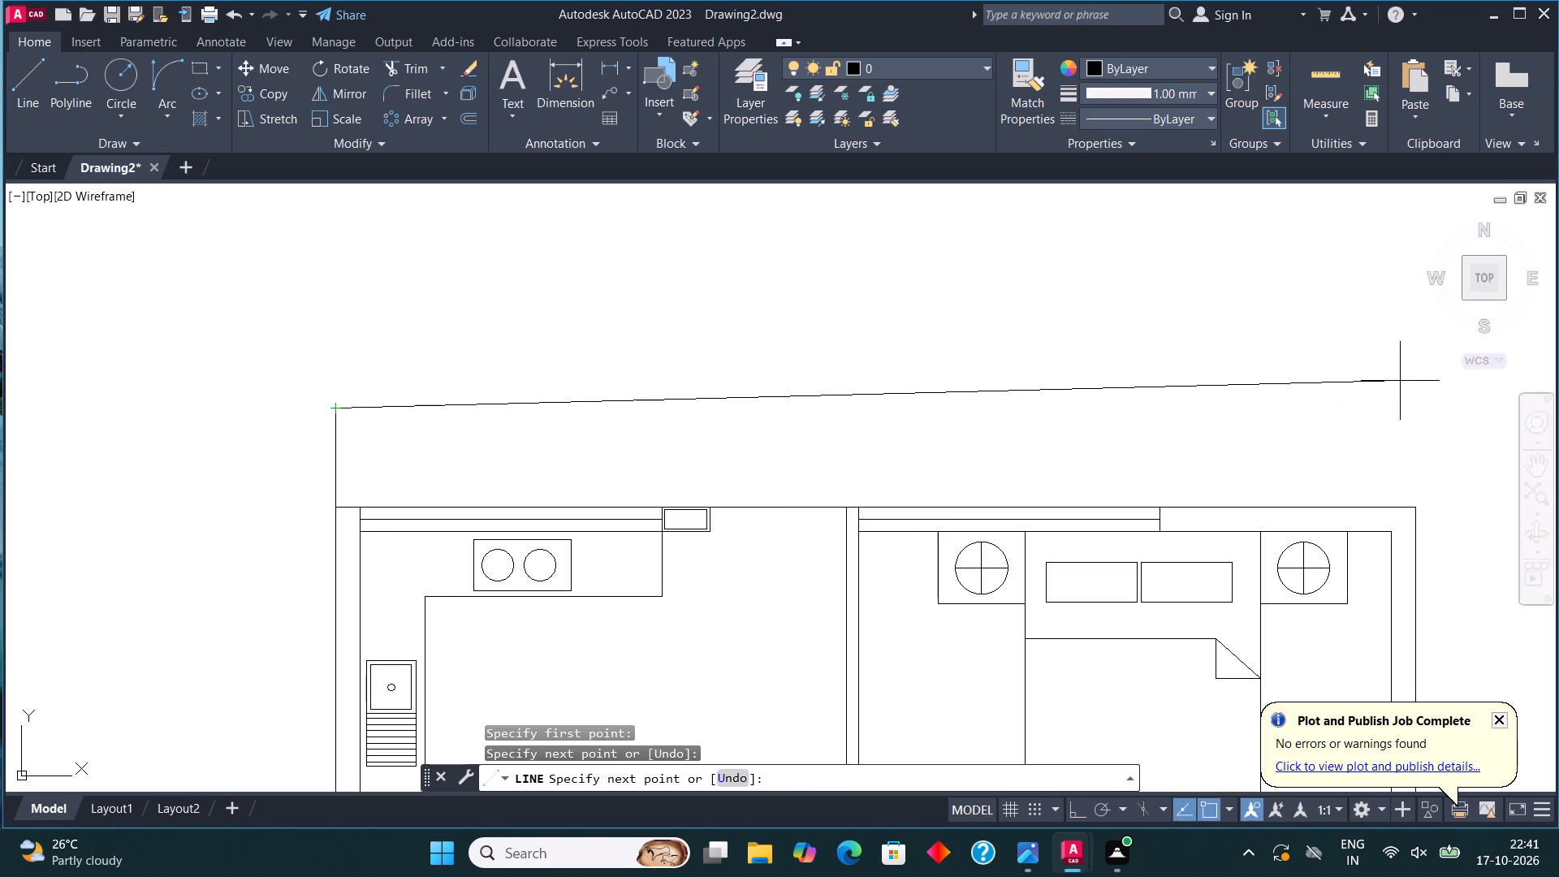
pyautogui.click(1419, 439)
pyautogui.click(1414, 511)
pyautogui.moveTo(1343, 478); pyautogui.dragTo(1167, 436, button='middle')
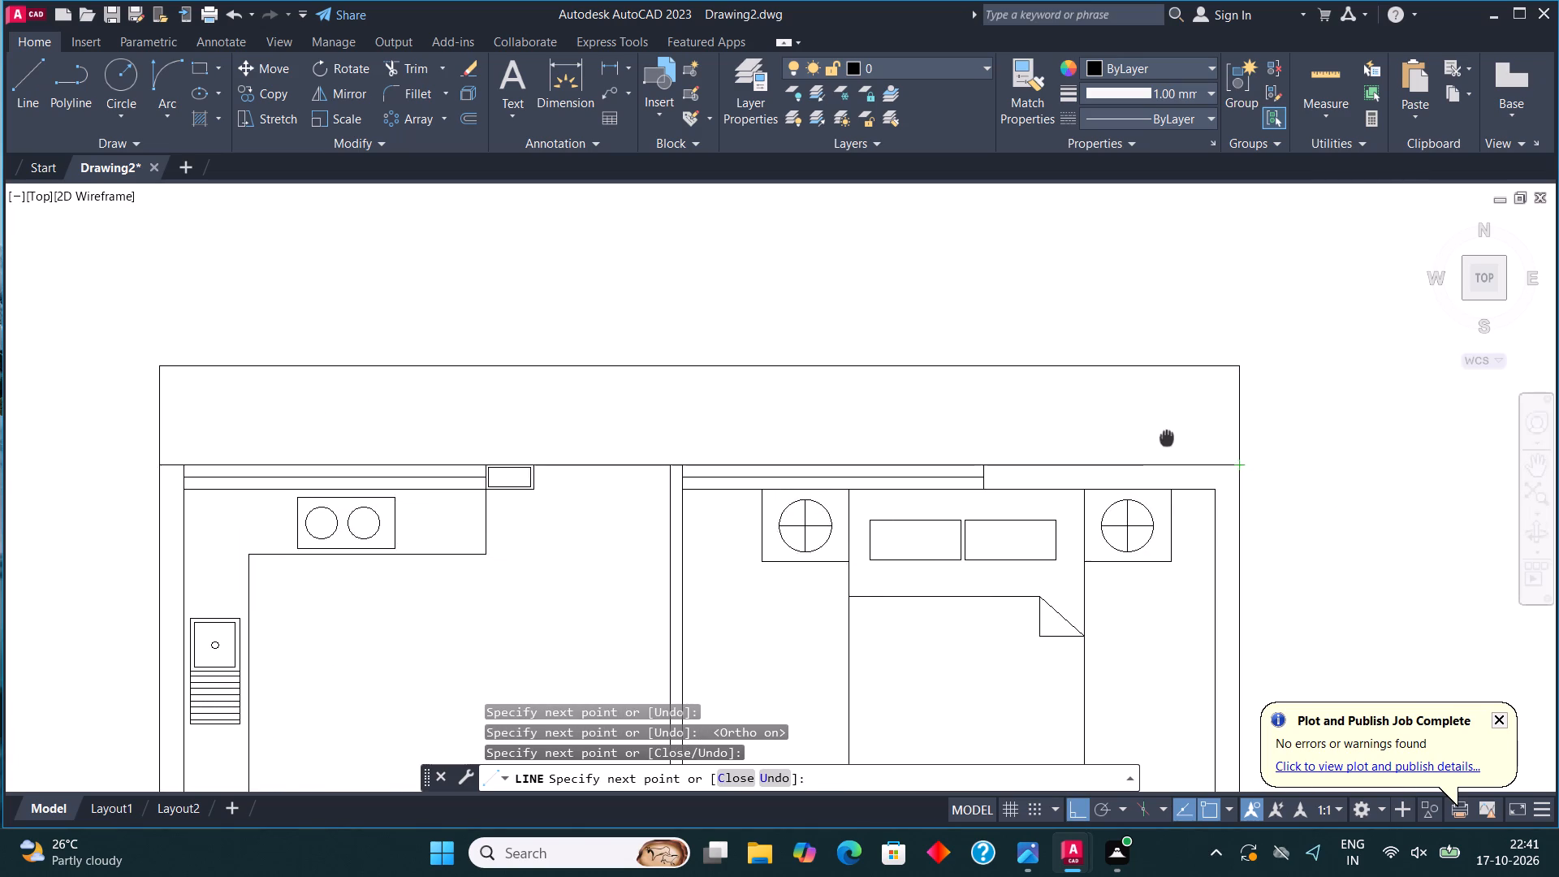
pyautogui.scroll(-5, 1161, 434)
pyautogui.press('Escape')
# Make the ISO dash linetype ACAD_ISO02W100 the current linetype.
pyautogui.scroll(2, 1145, 605)
pyautogui.moveTo(1130, 599); pyautogui.dragTo(950, 528, button='middle')
pyautogui.scroll(1, 950, 528)
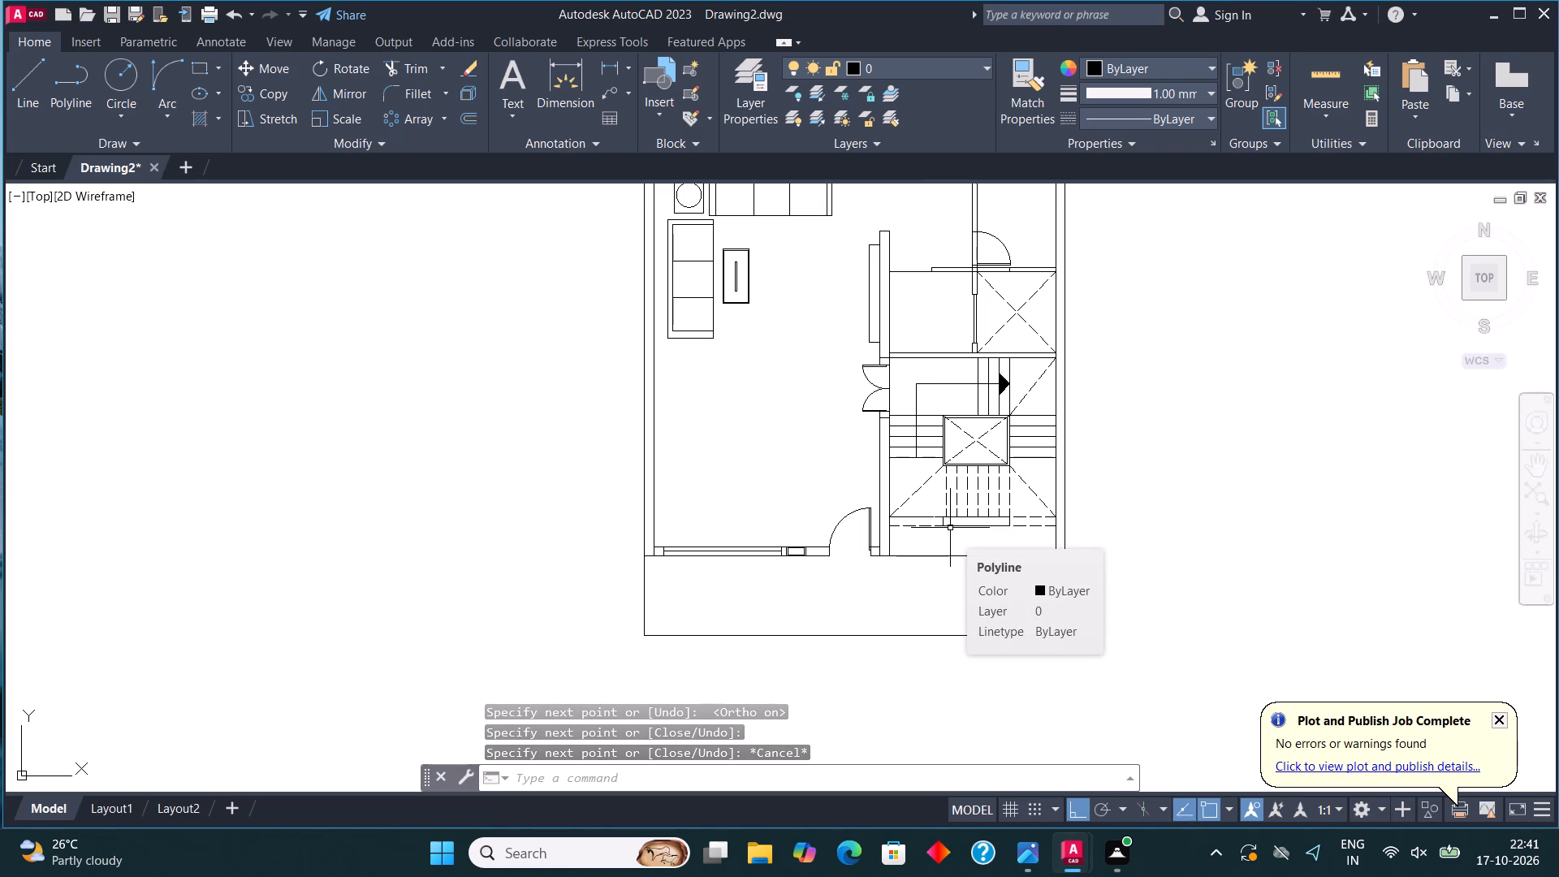
pyautogui.scroll(1, 967, 561)
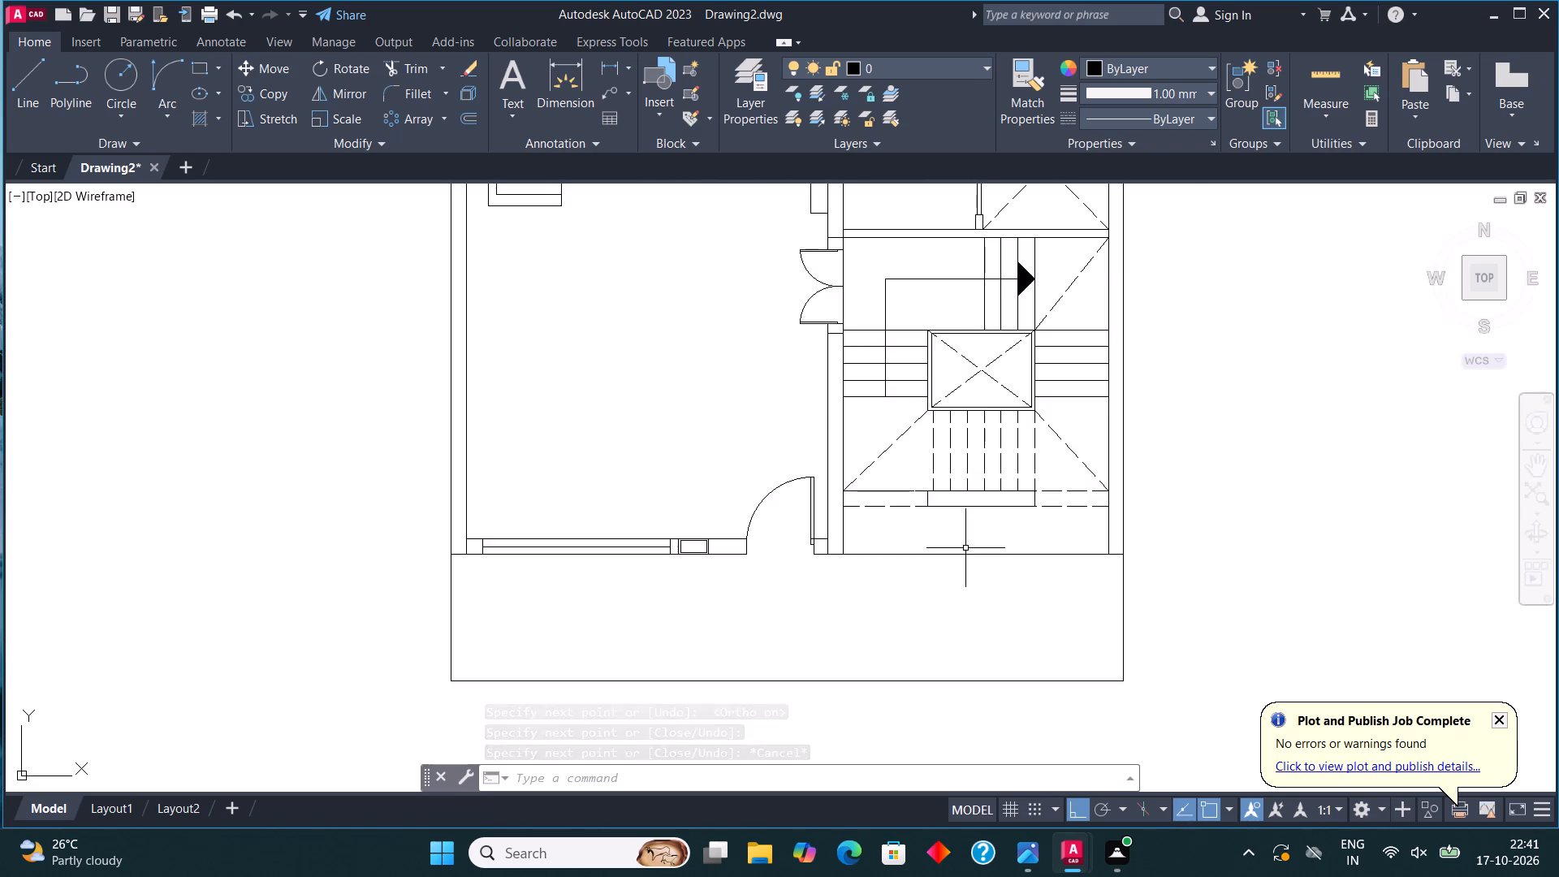
pyautogui.scroll(1, 965, 547)
pyautogui.write('li')
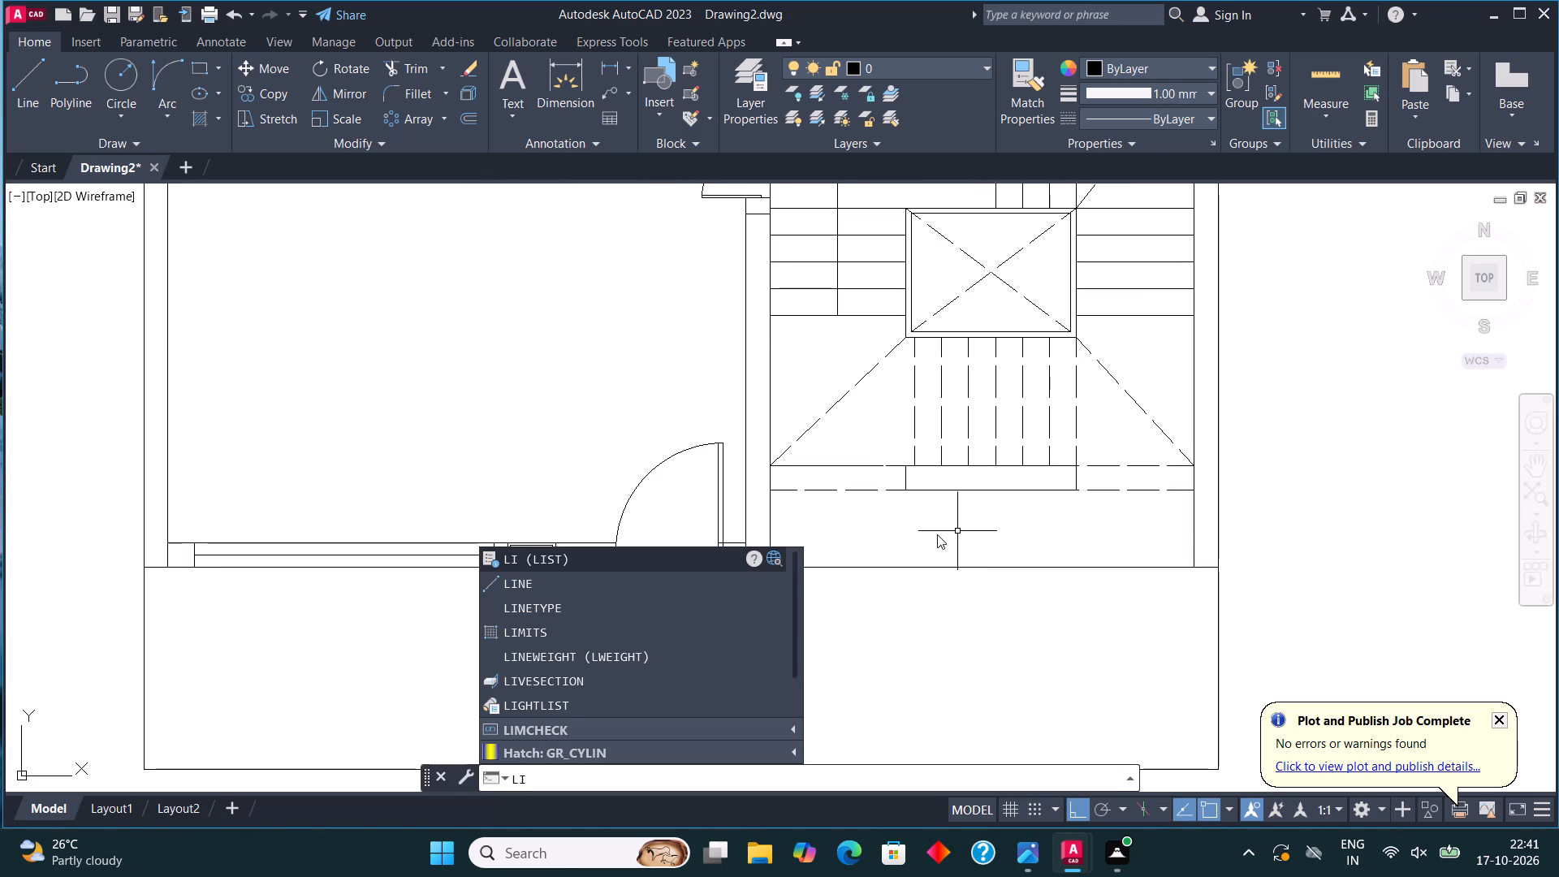
pyautogui.click(602, 617)
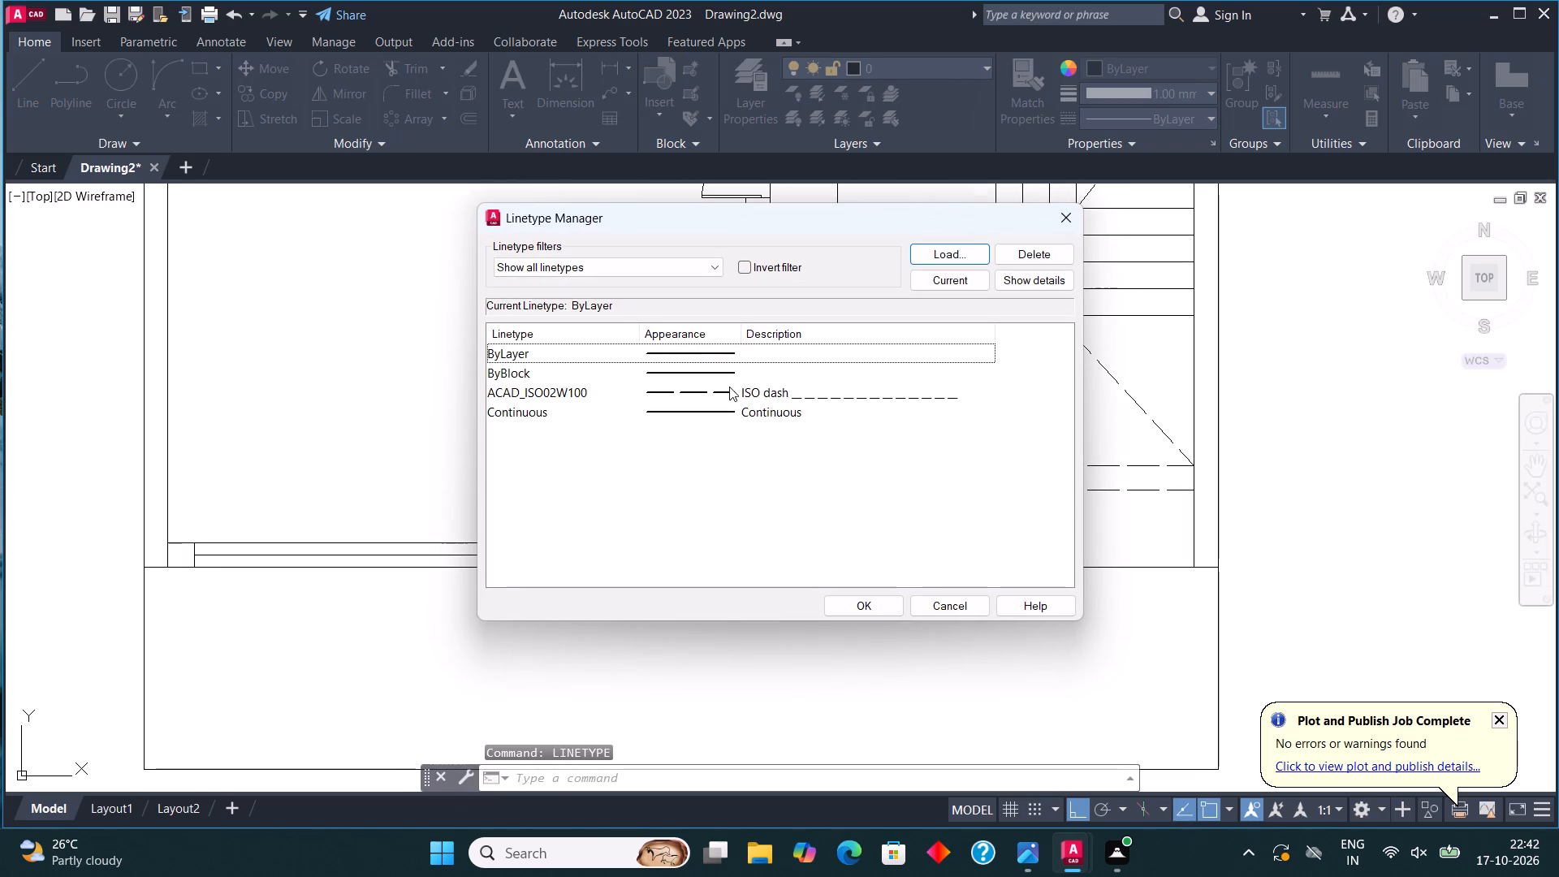
pyautogui.click(729, 387)
pyautogui.click(966, 273)
pyautogui.click(860, 614)
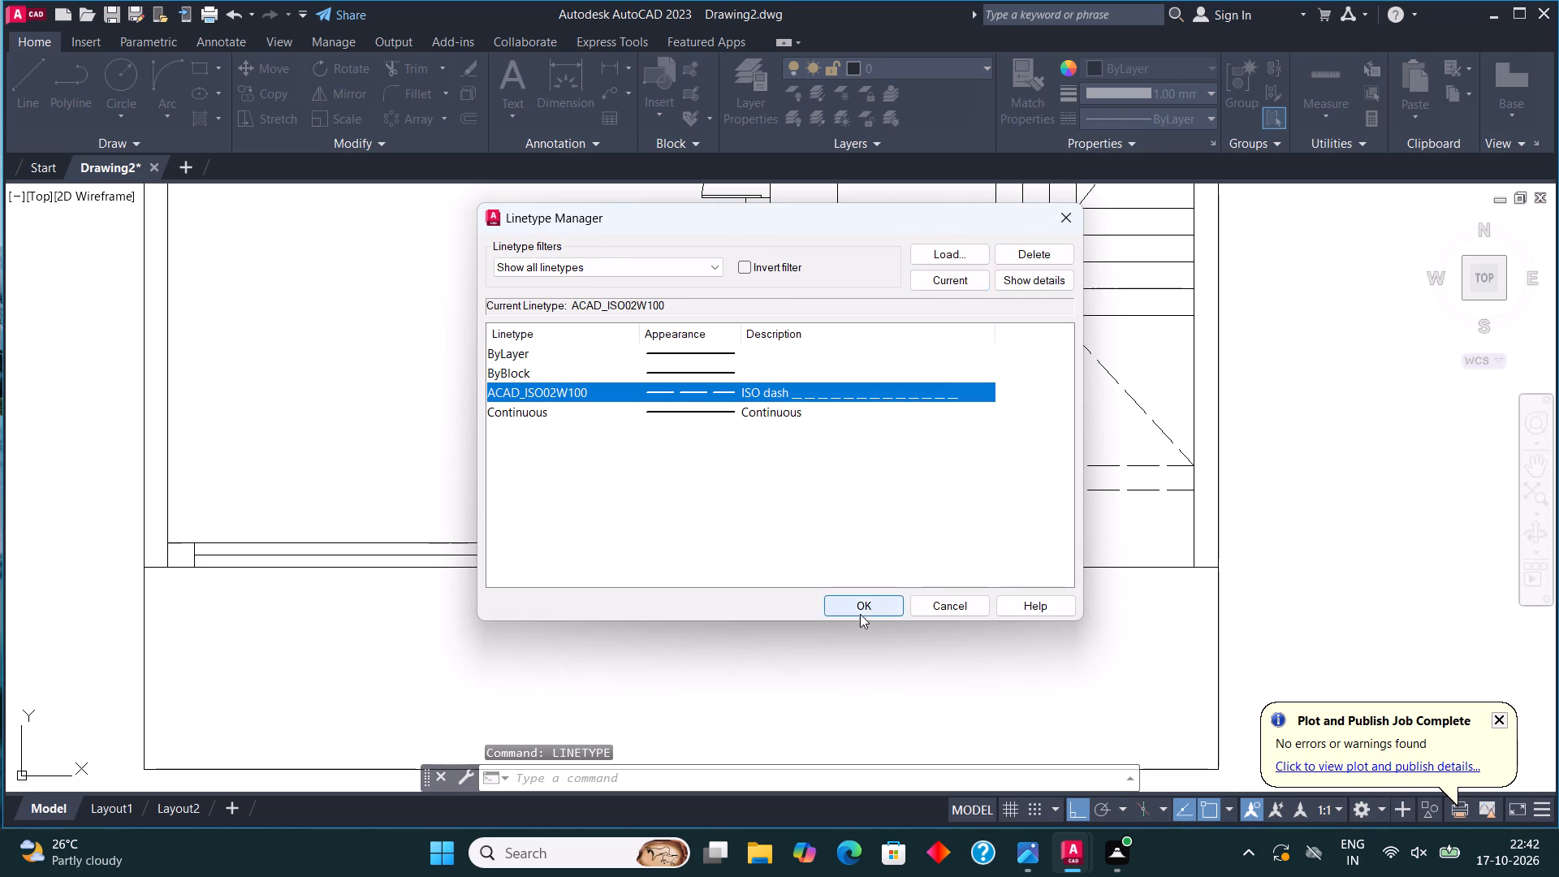
# Draw a horizontal dashed line midway along each narrow strip flanking the central block at the staircase's lower end, reaching the side walls.
pyautogui.click(14, 76)
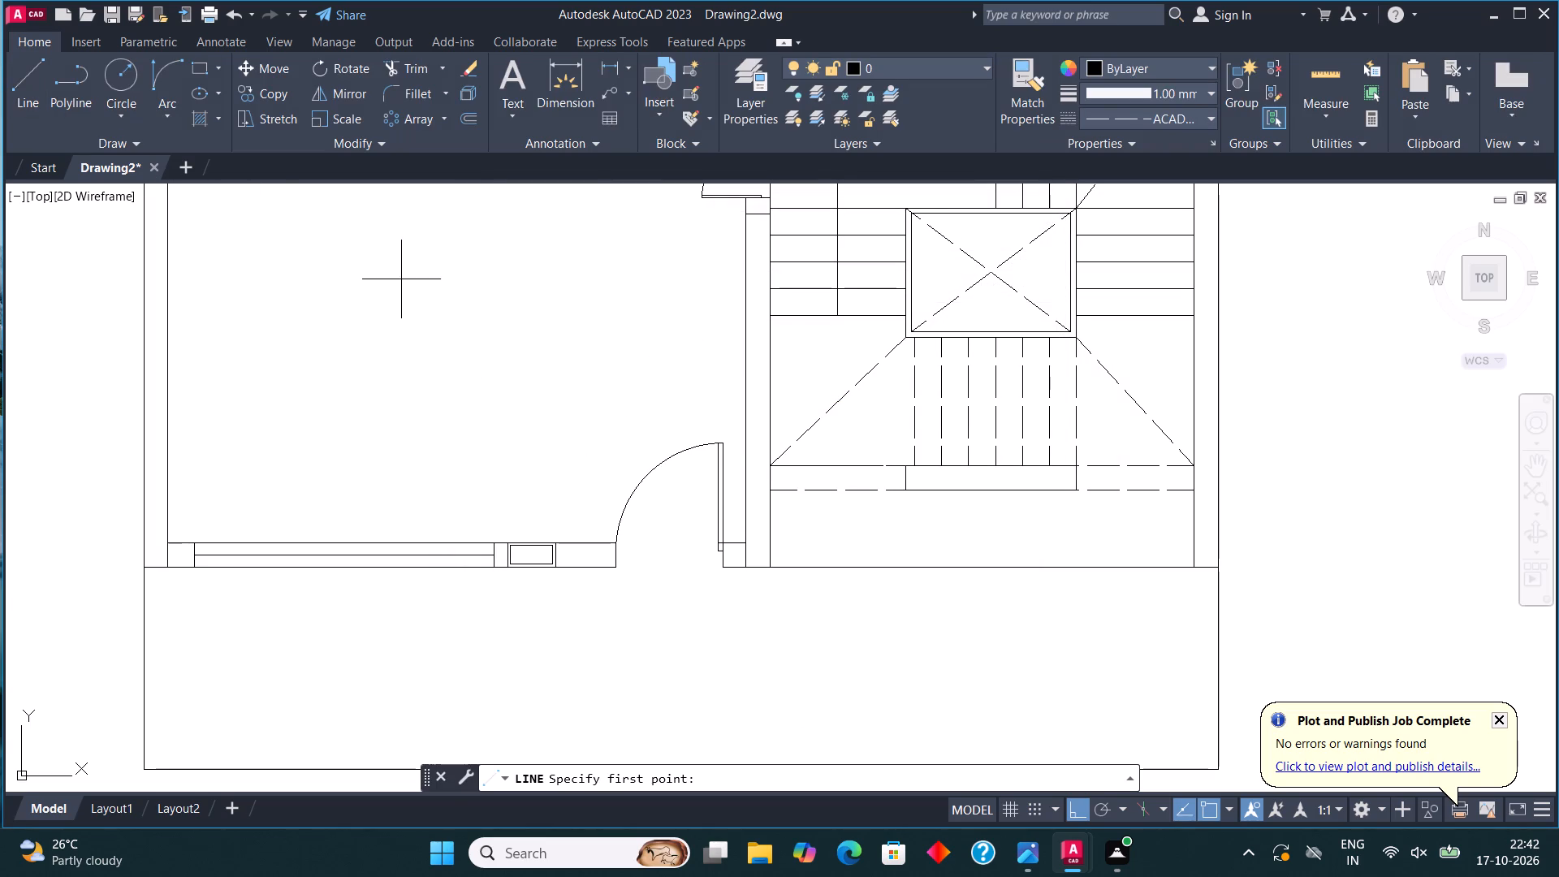
pyautogui.click(771, 477)
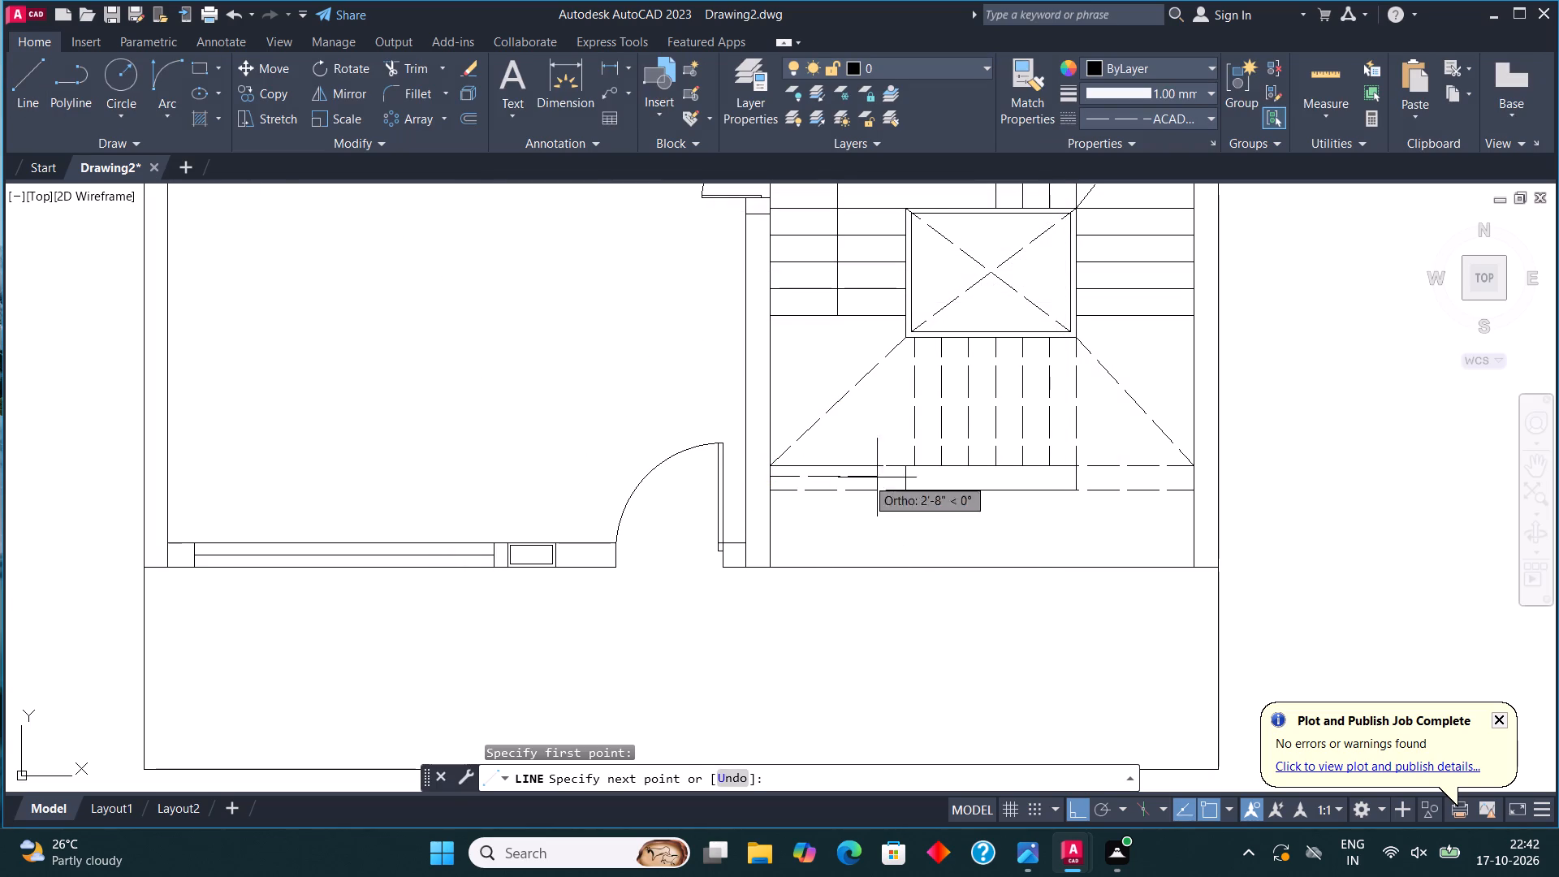
pyautogui.click(906, 477)
pyautogui.click(31, 93)
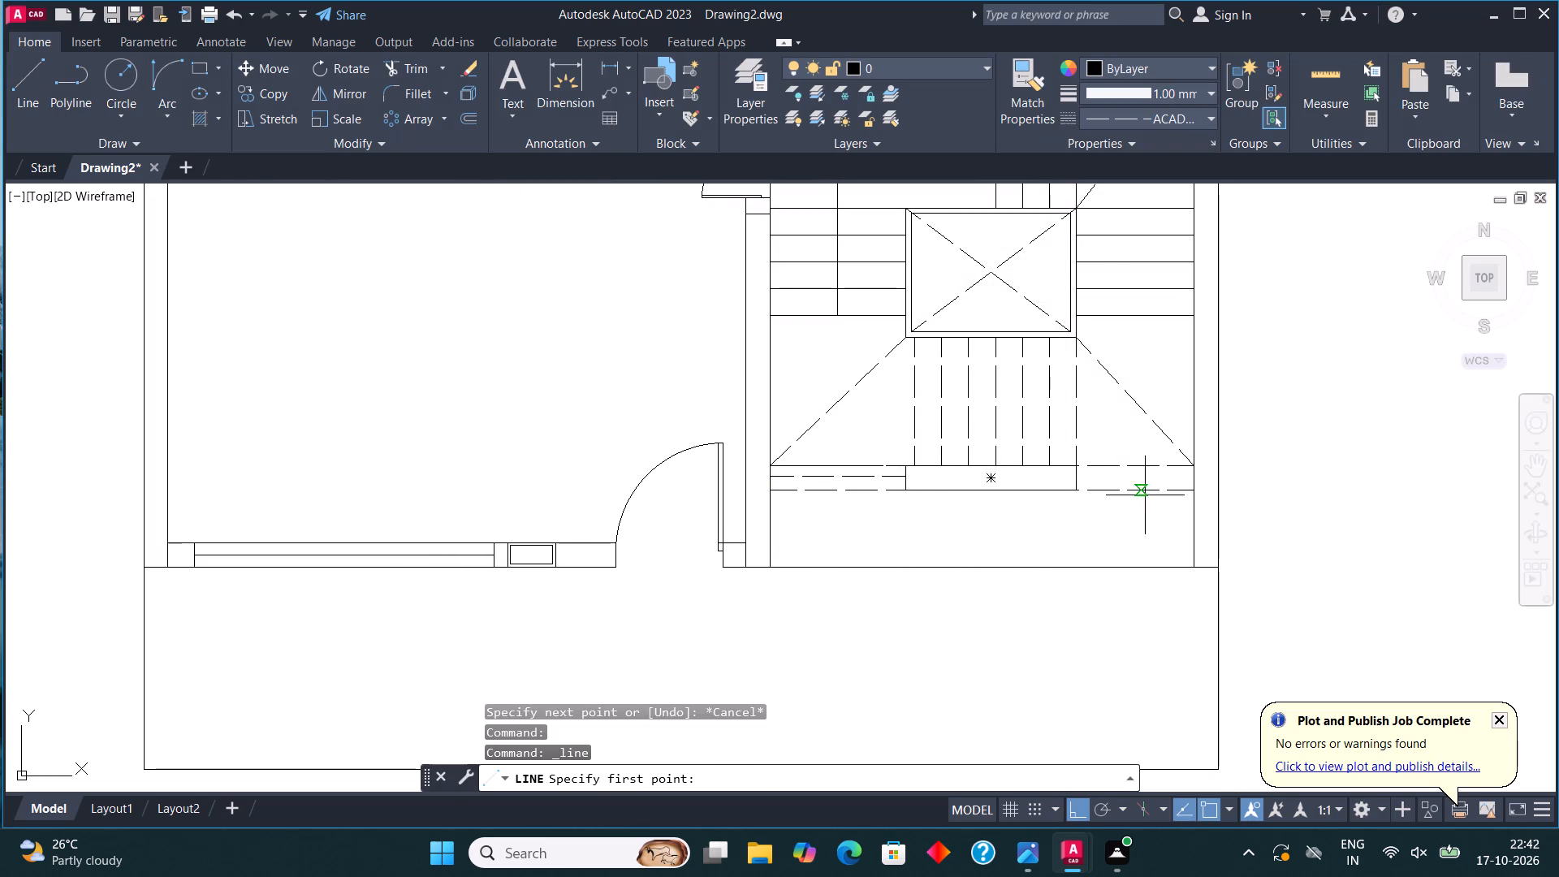
pyautogui.click(1069, 476)
pyautogui.click(1186, 475)
pyautogui.press('Escape')
# Add multiline text reading "litchen/dining" in the kitchen's open area between the counter and the dining set.
pyautogui.scroll(-1, 1032, 575)
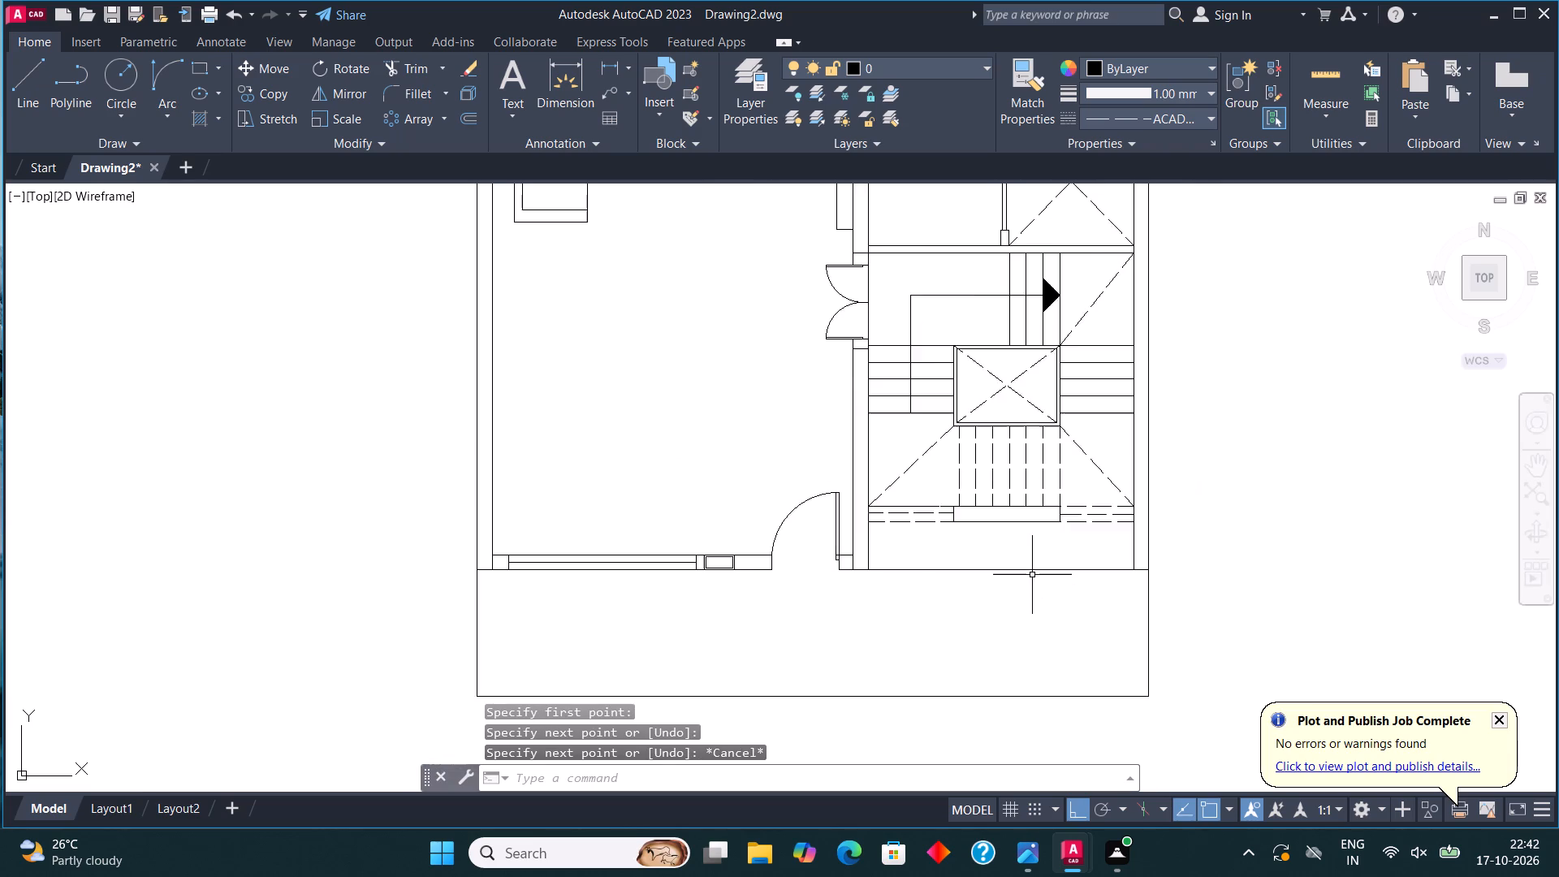
pyautogui.scroll(-1, 1032, 575)
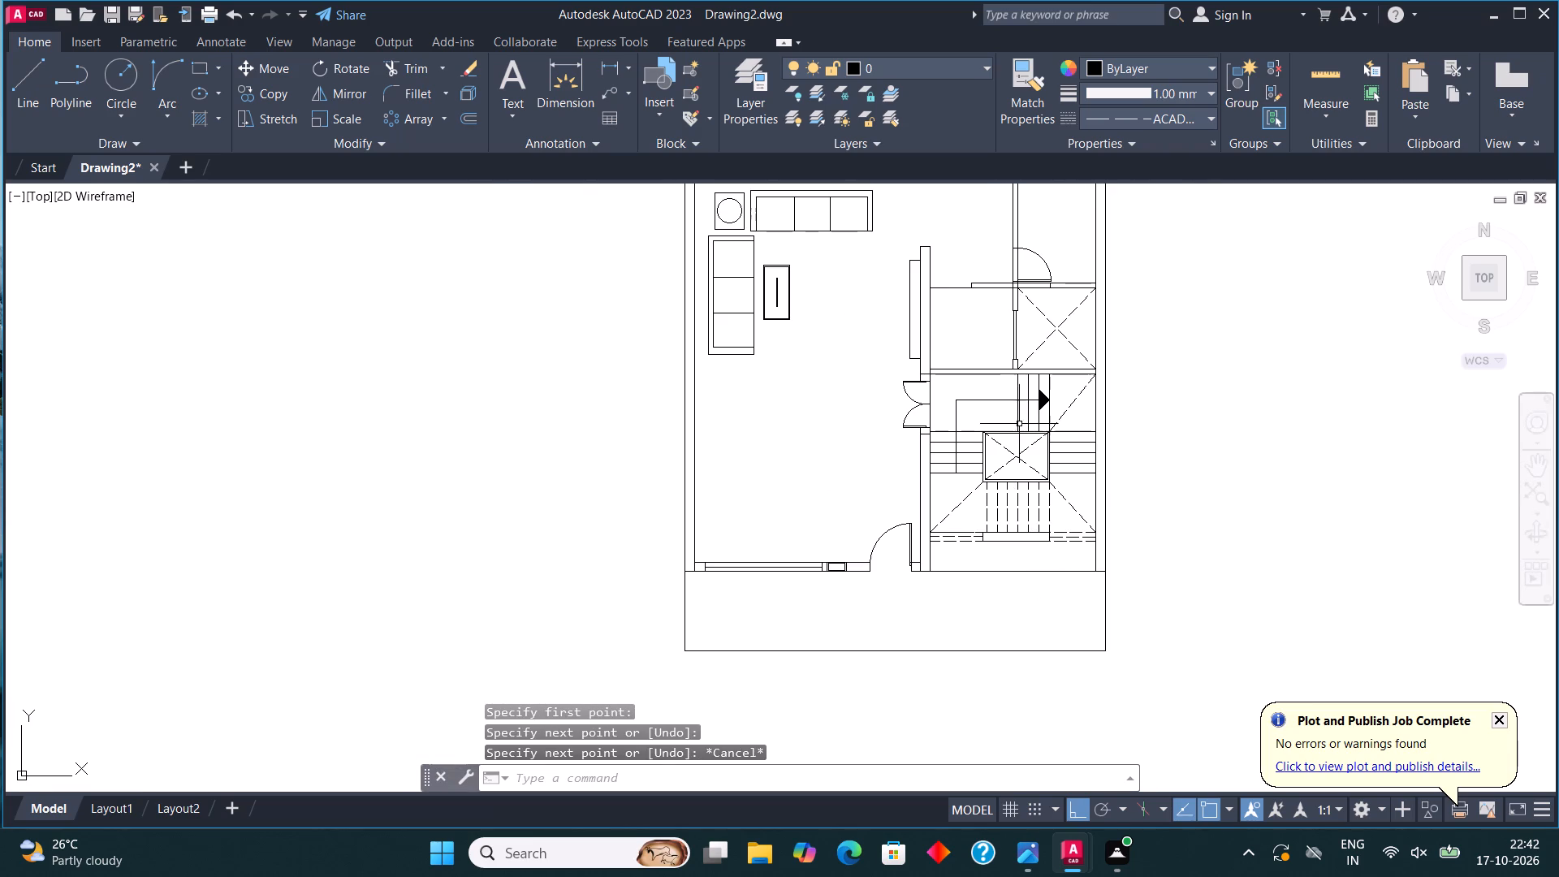
pyautogui.moveTo(1011, 432); pyautogui.dragTo(920, 596, button='middle')
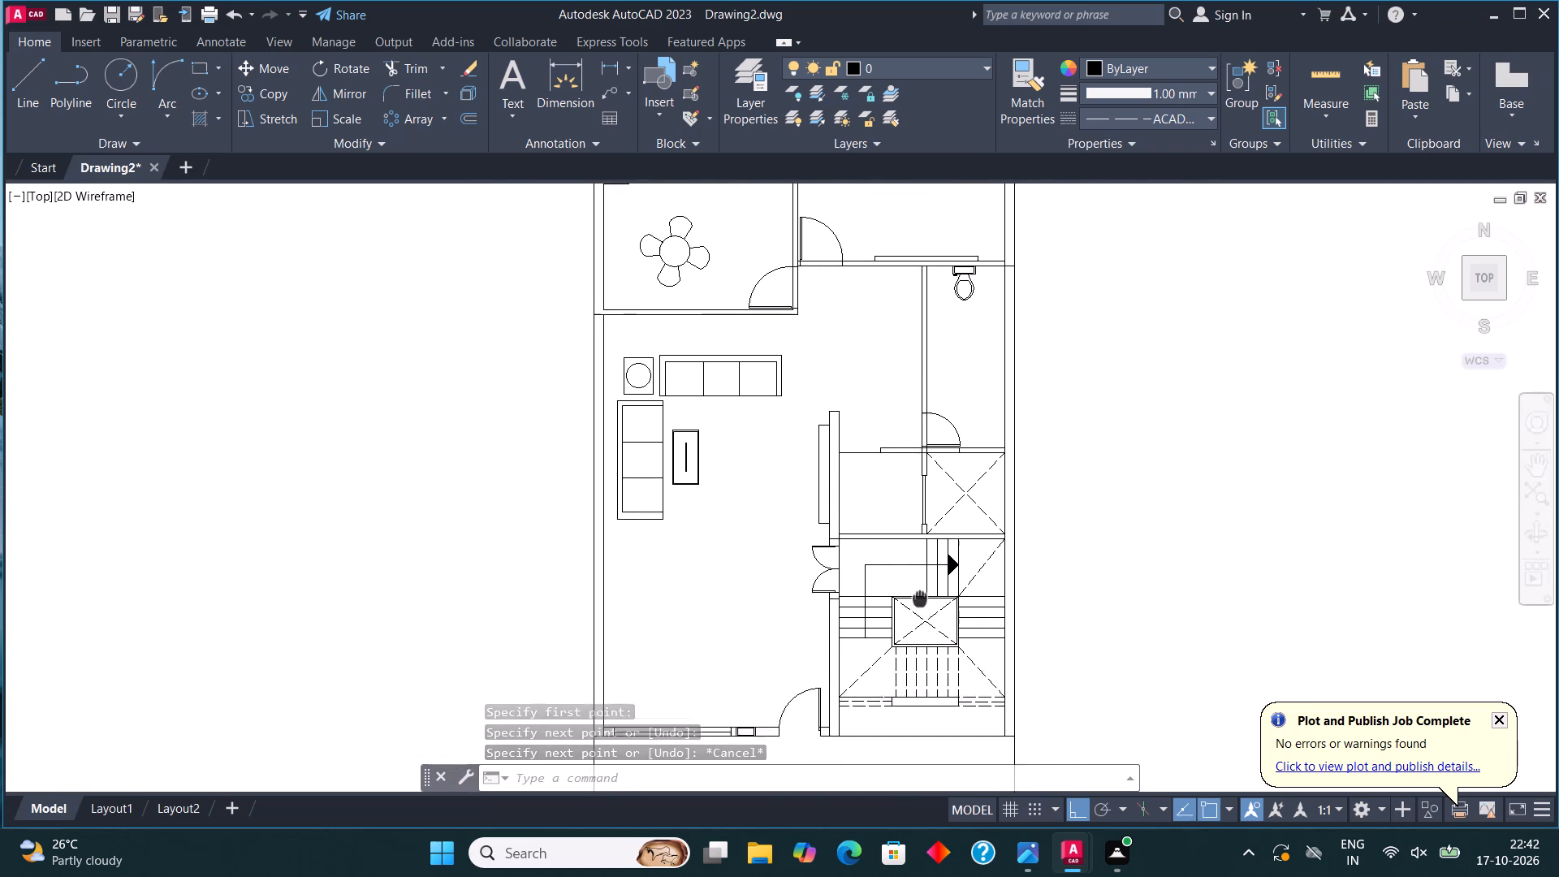
pyautogui.moveTo(920, 596); pyautogui.dragTo(912, 547, button='middle')
pyautogui.scroll(-2, 733, 496)
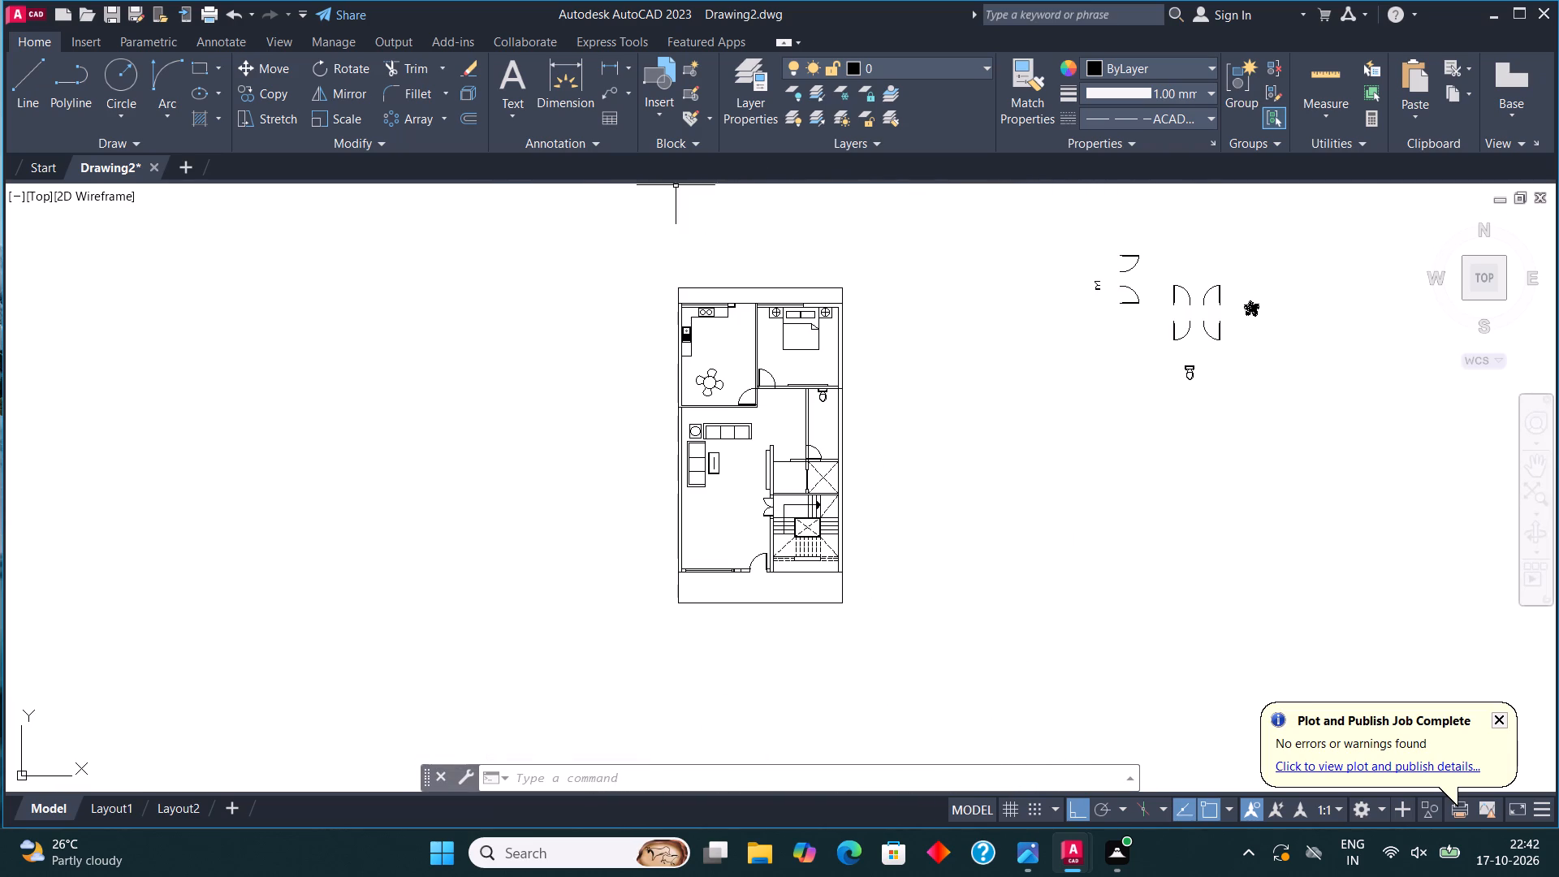
pyautogui.scroll(3, 676, 304)
pyautogui.scroll(1, 844, 400)
pyautogui.moveTo(836, 395); pyautogui.dragTo(593, 364, button='middle')
pyautogui.click(524, 83)
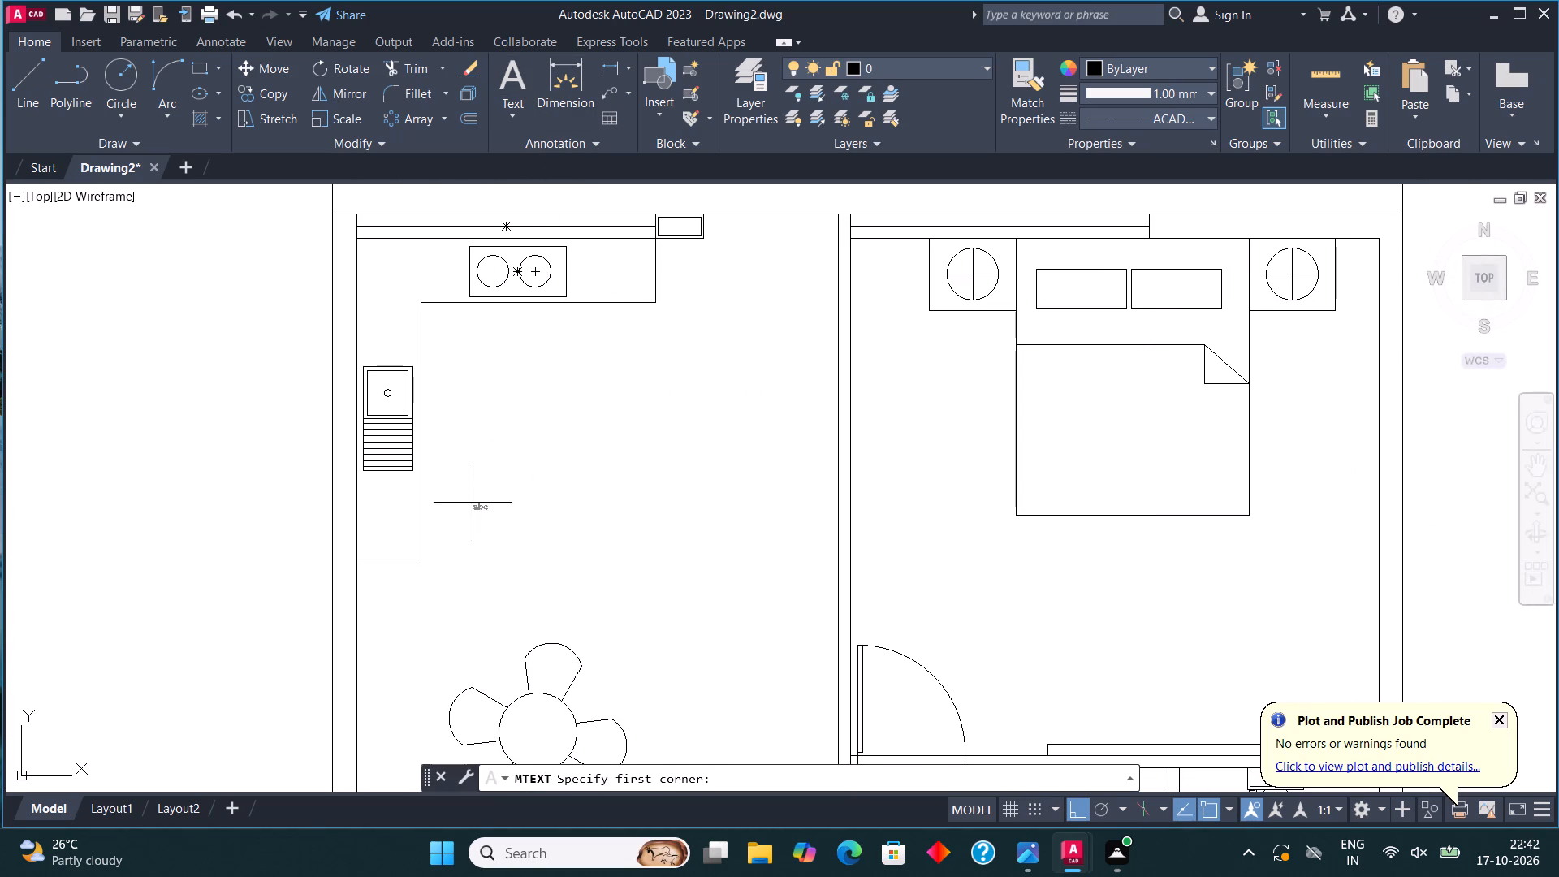
pyautogui.click(473, 506)
pyautogui.click(740, 410)
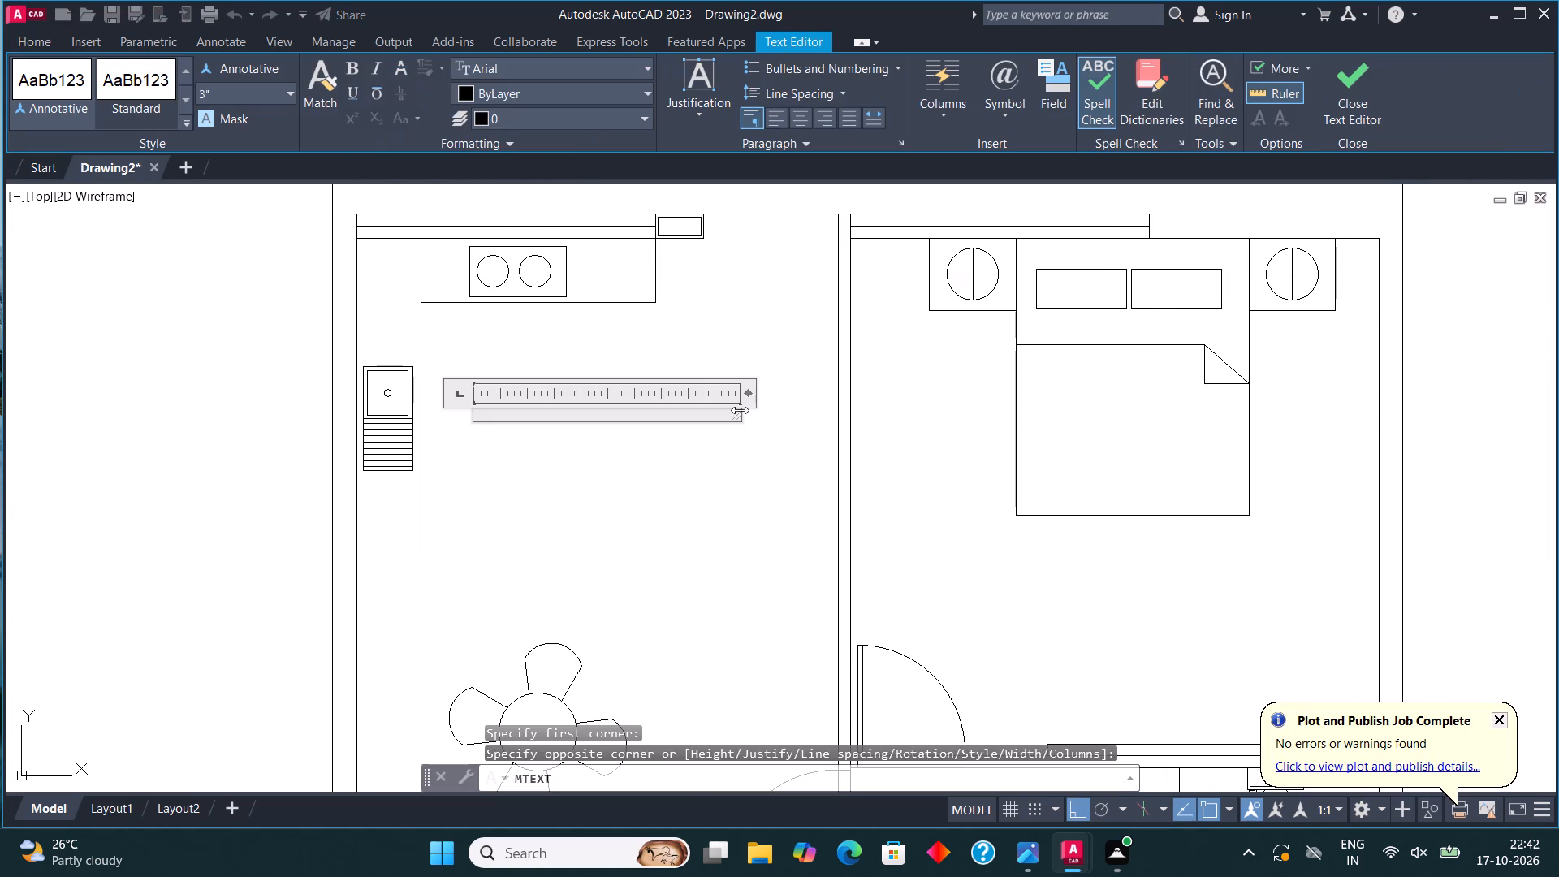
pyautogui.write('litchen')
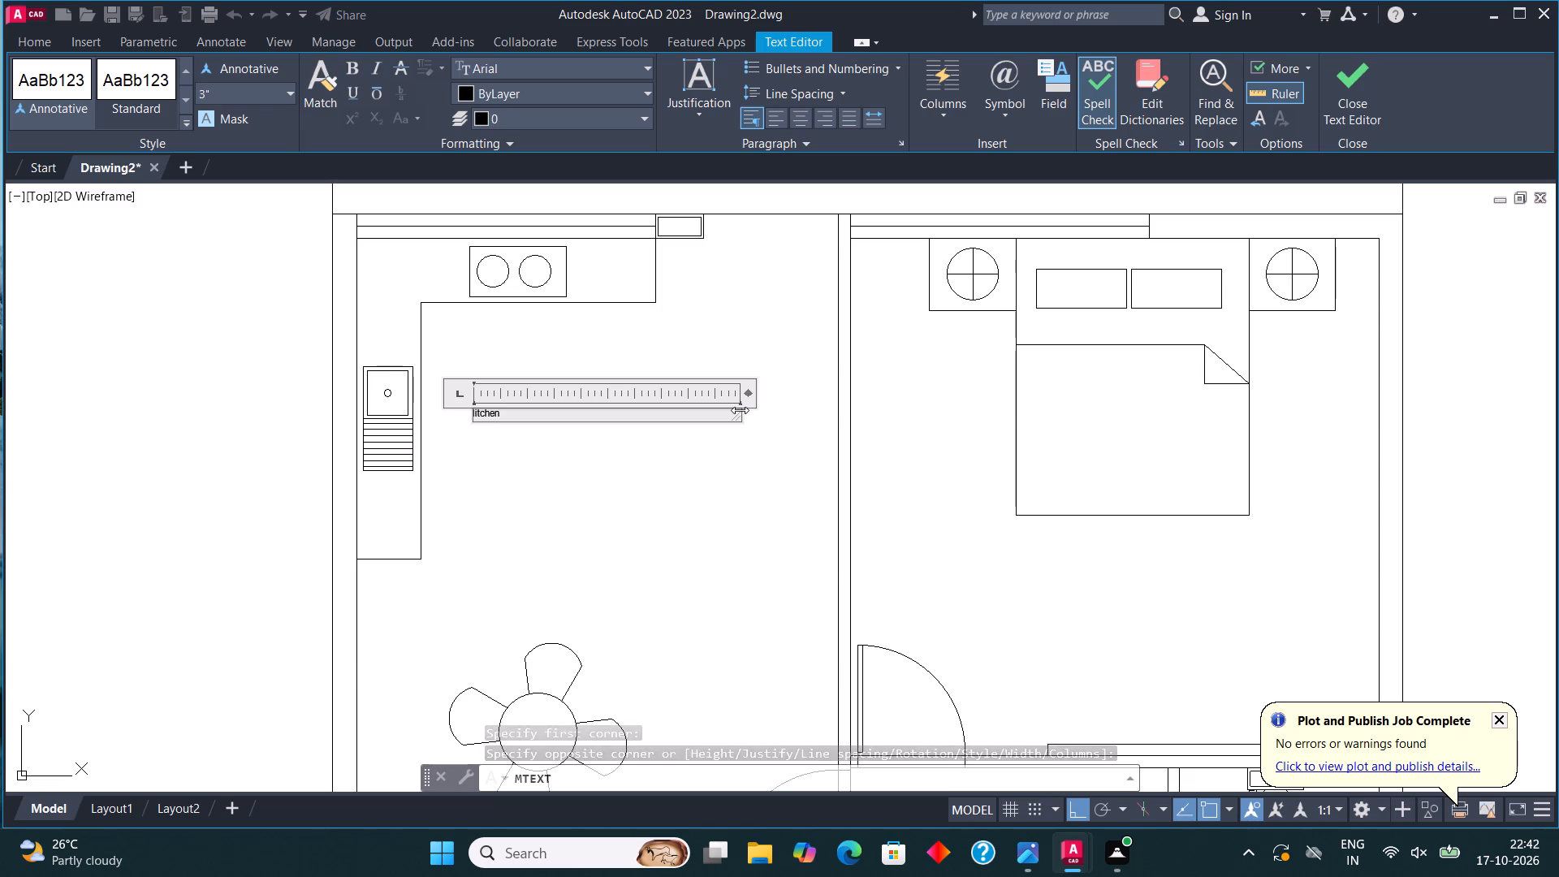
pyautogui.write('/din')
pyautogui.write('in')
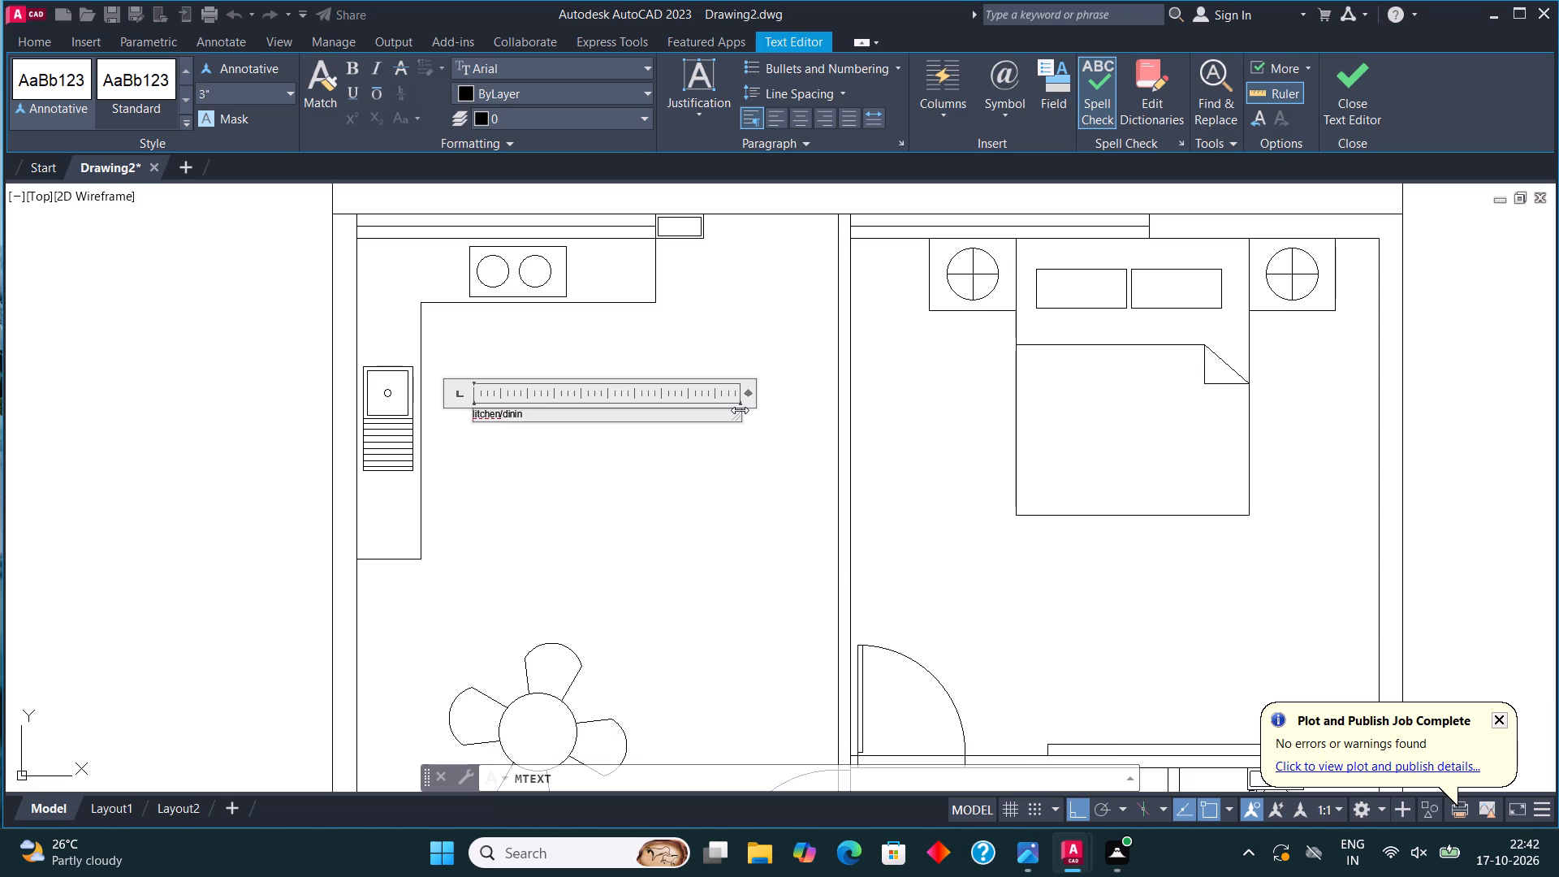
pyautogui.press('g')
pyautogui.press('Return')
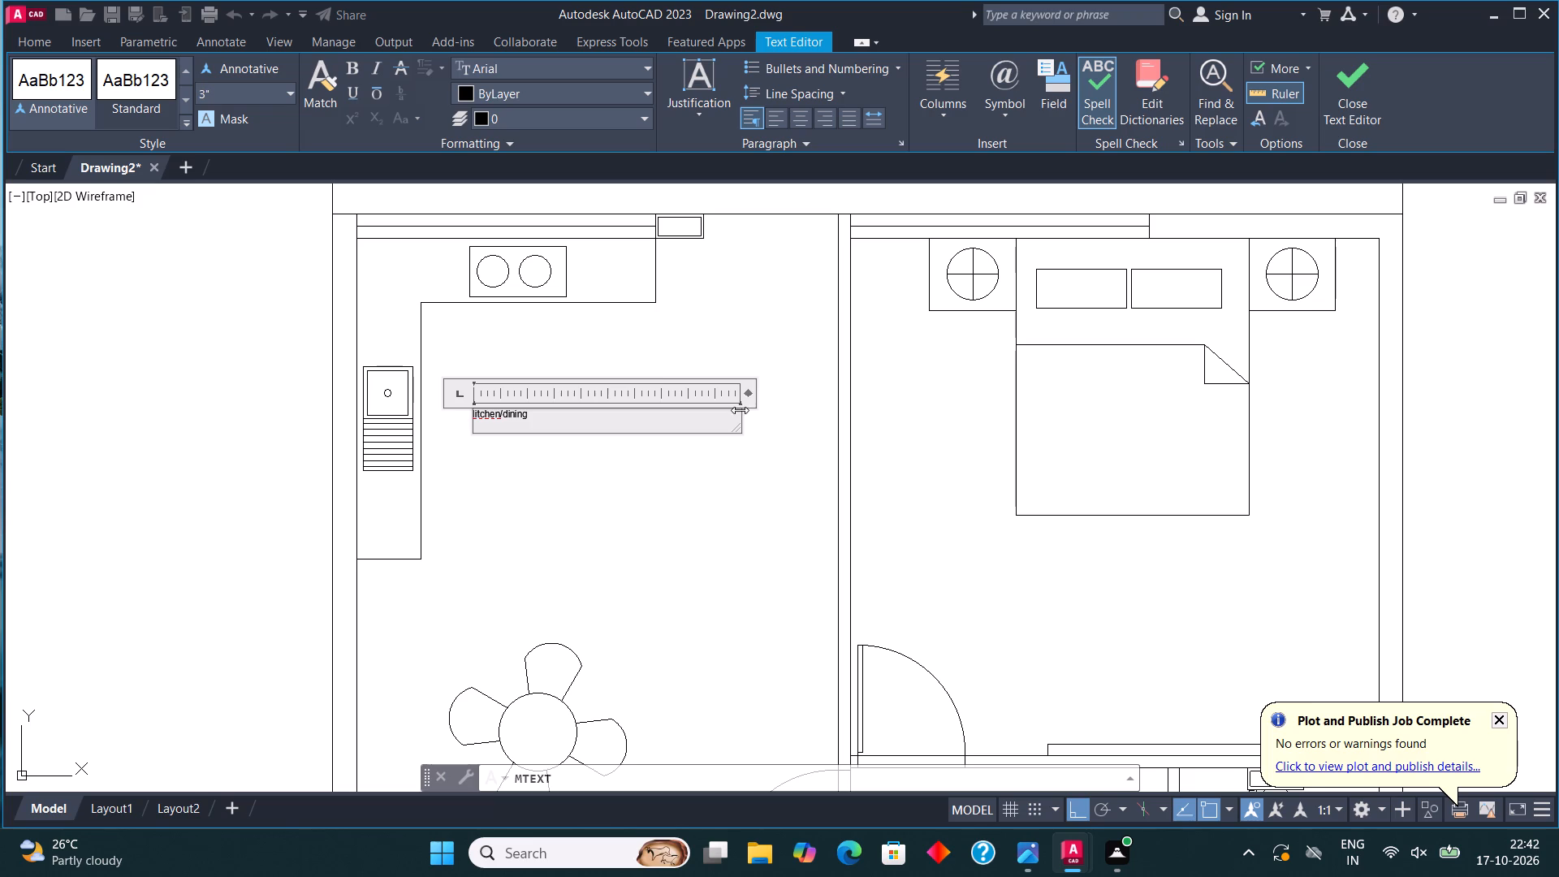
pyautogui.click(1357, 97)
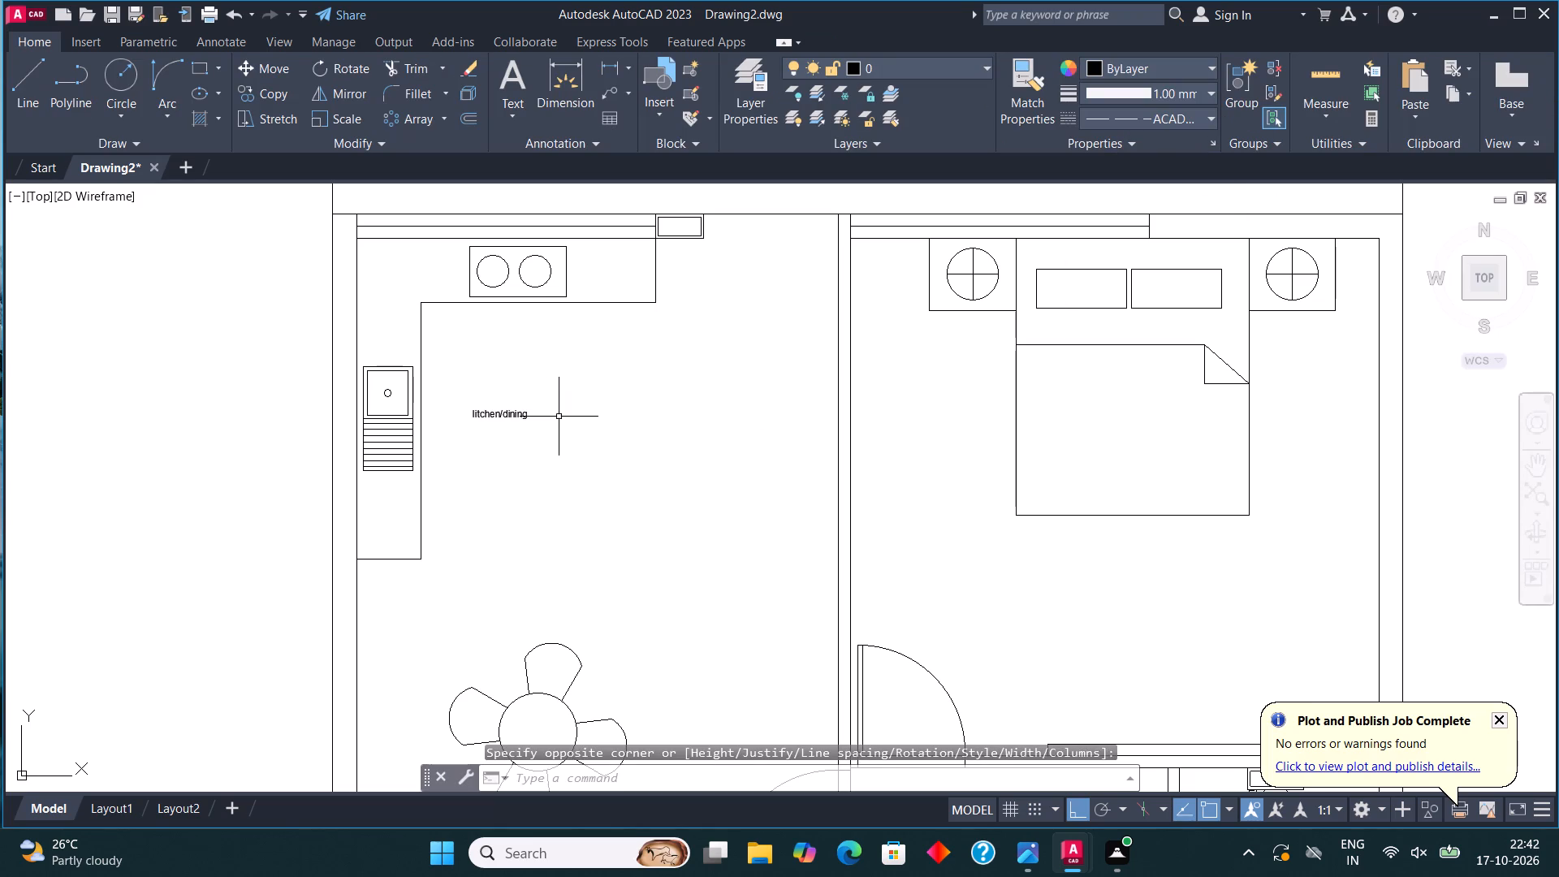
# Replace the misspelled kitchen label with new multiline text reading "KITCHEN/DINING" in the same open area.
pyautogui.scroll(3, 529, 417)
pyautogui.click(444, 390)
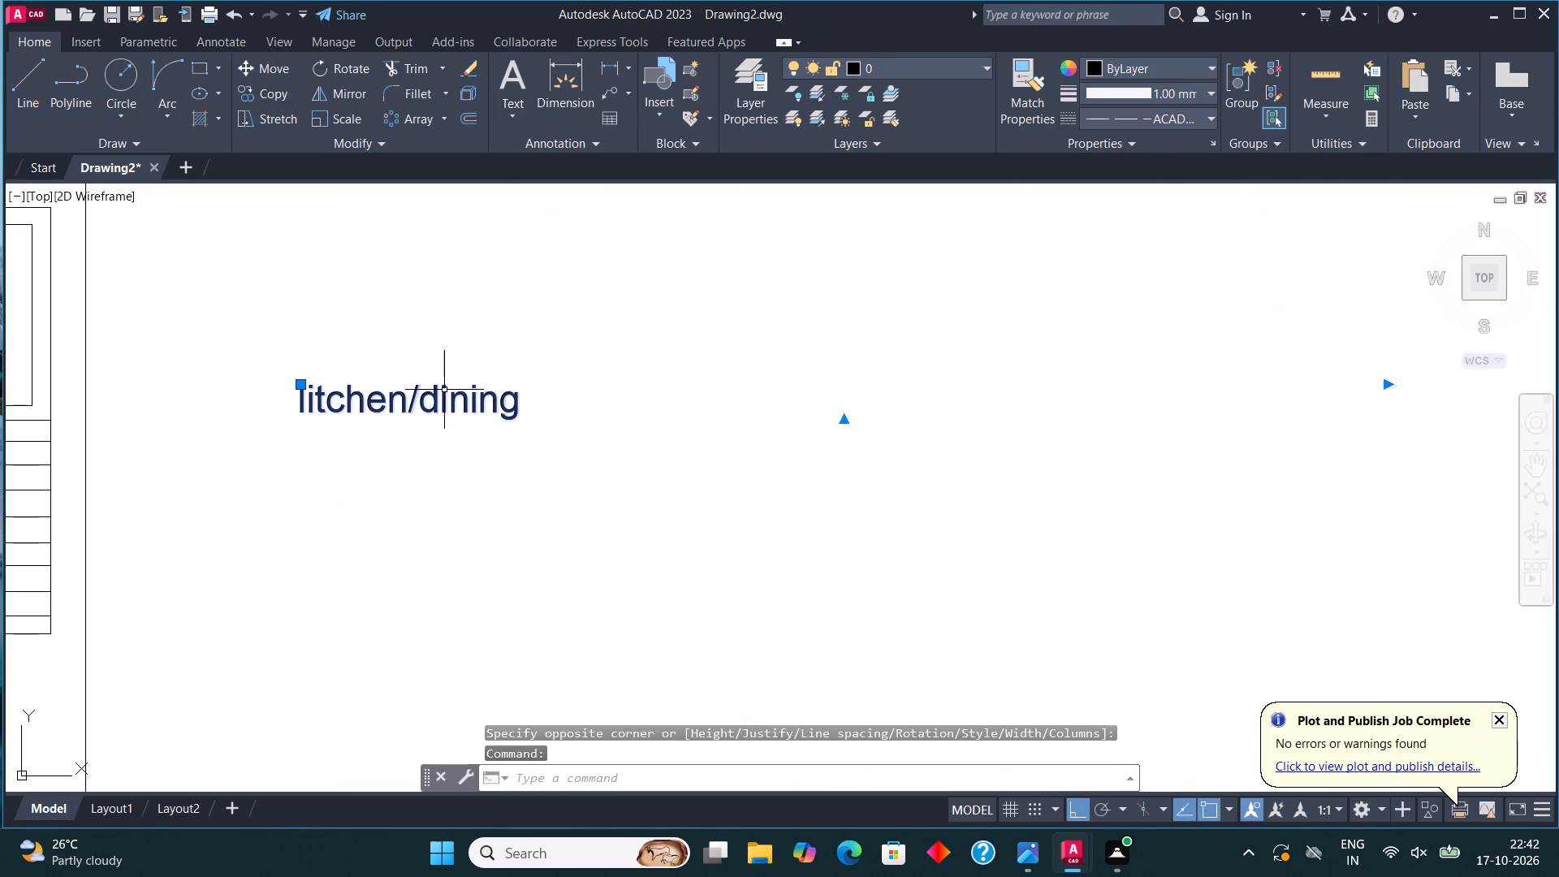
pyautogui.press('Delete')
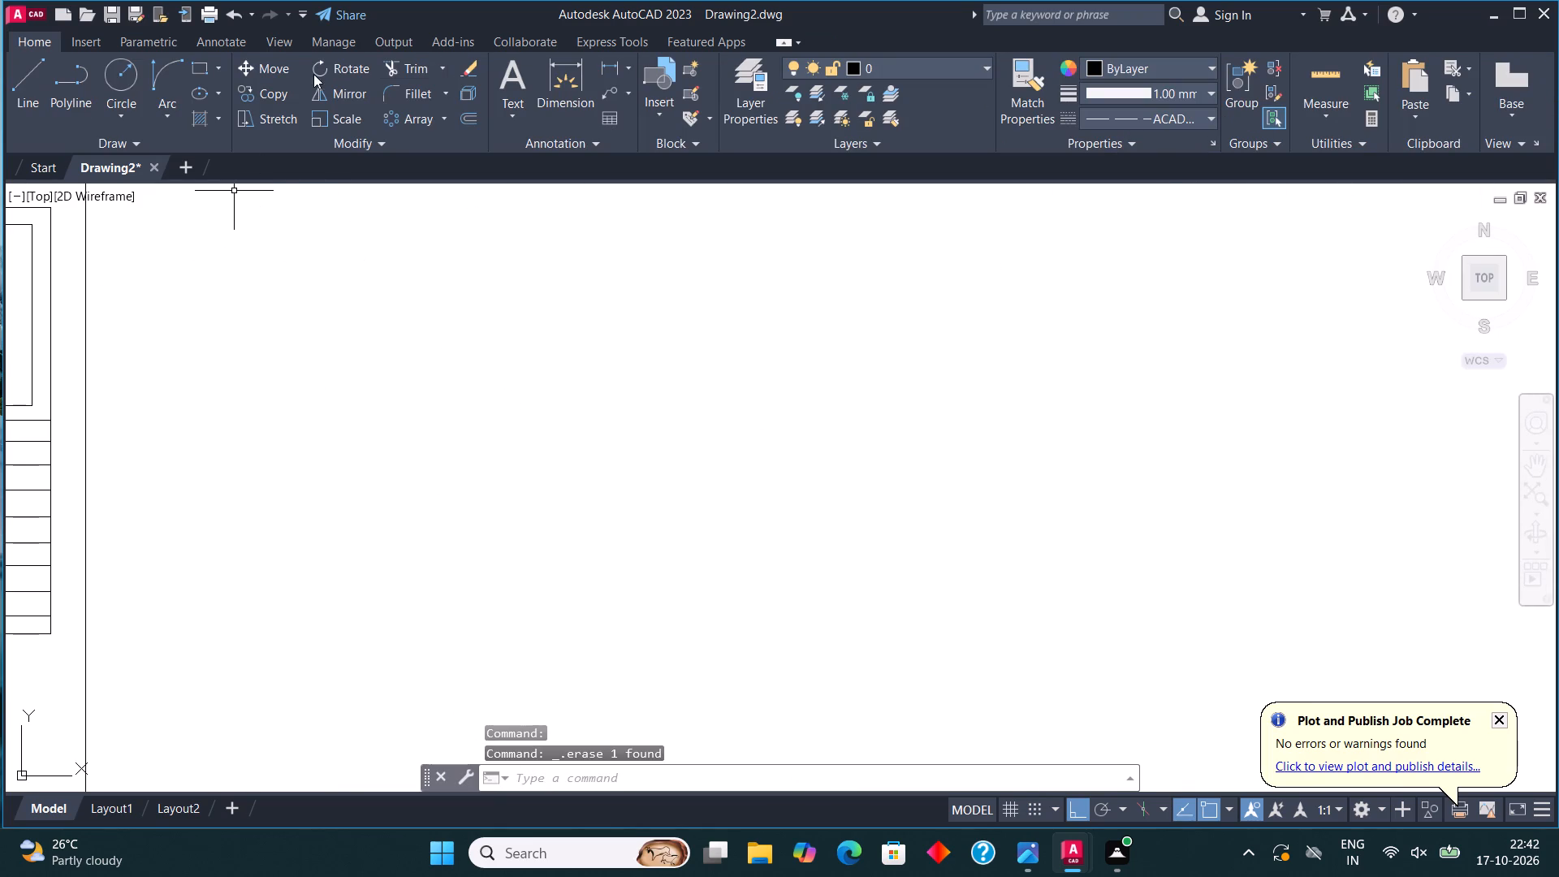
pyautogui.click(502, 86)
pyautogui.click(310, 515)
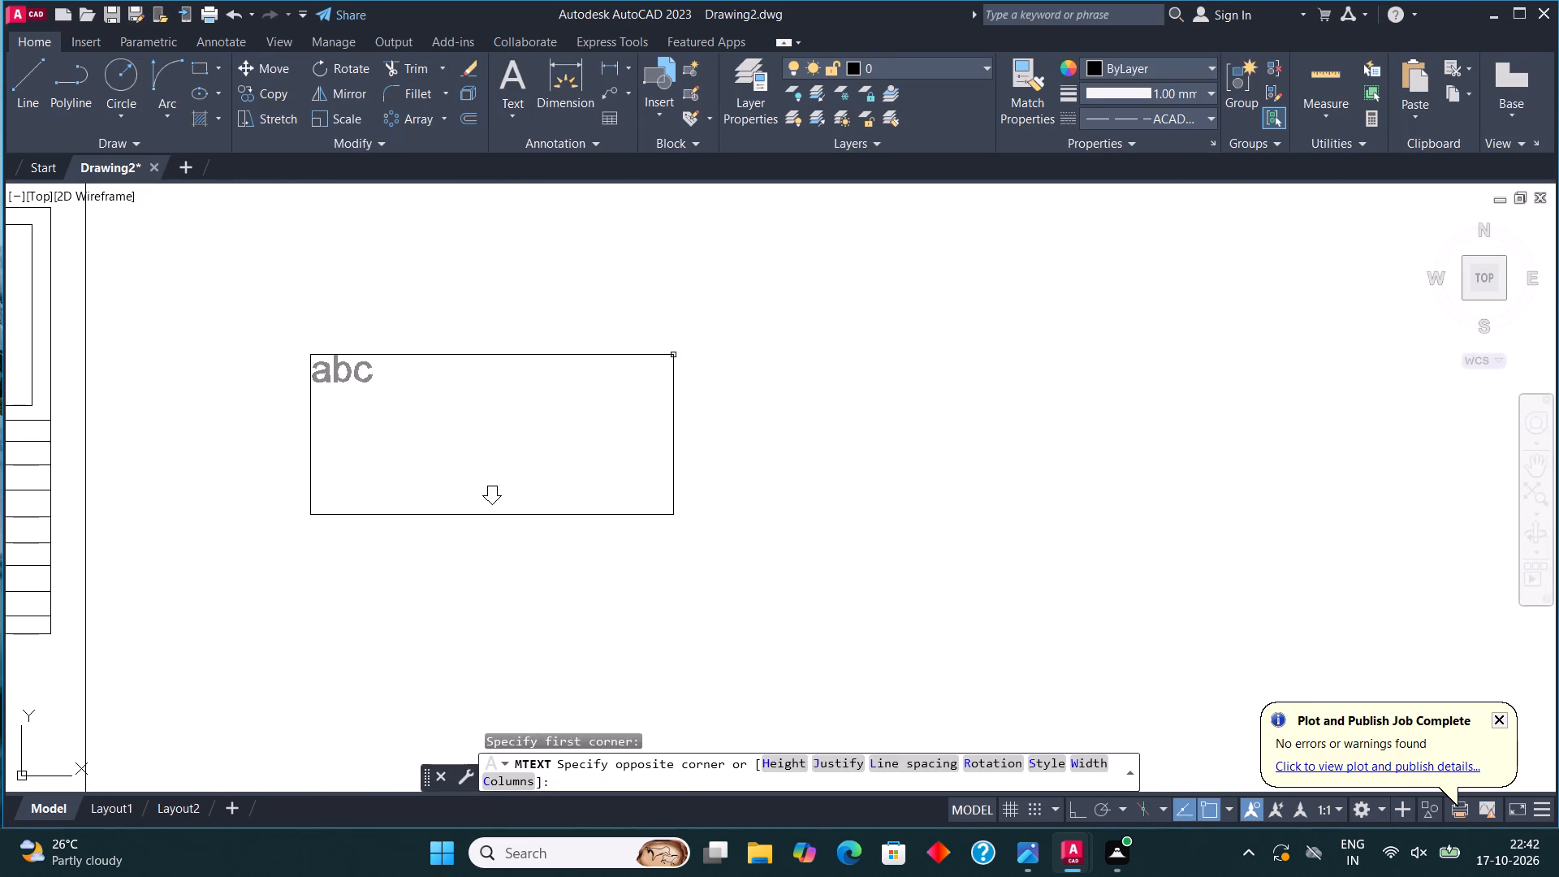
pyautogui.click(887, 318)
pyautogui.write('KIT')
pyautogui.write('CHEN/DINING')
pyautogui.click(1375, 108)
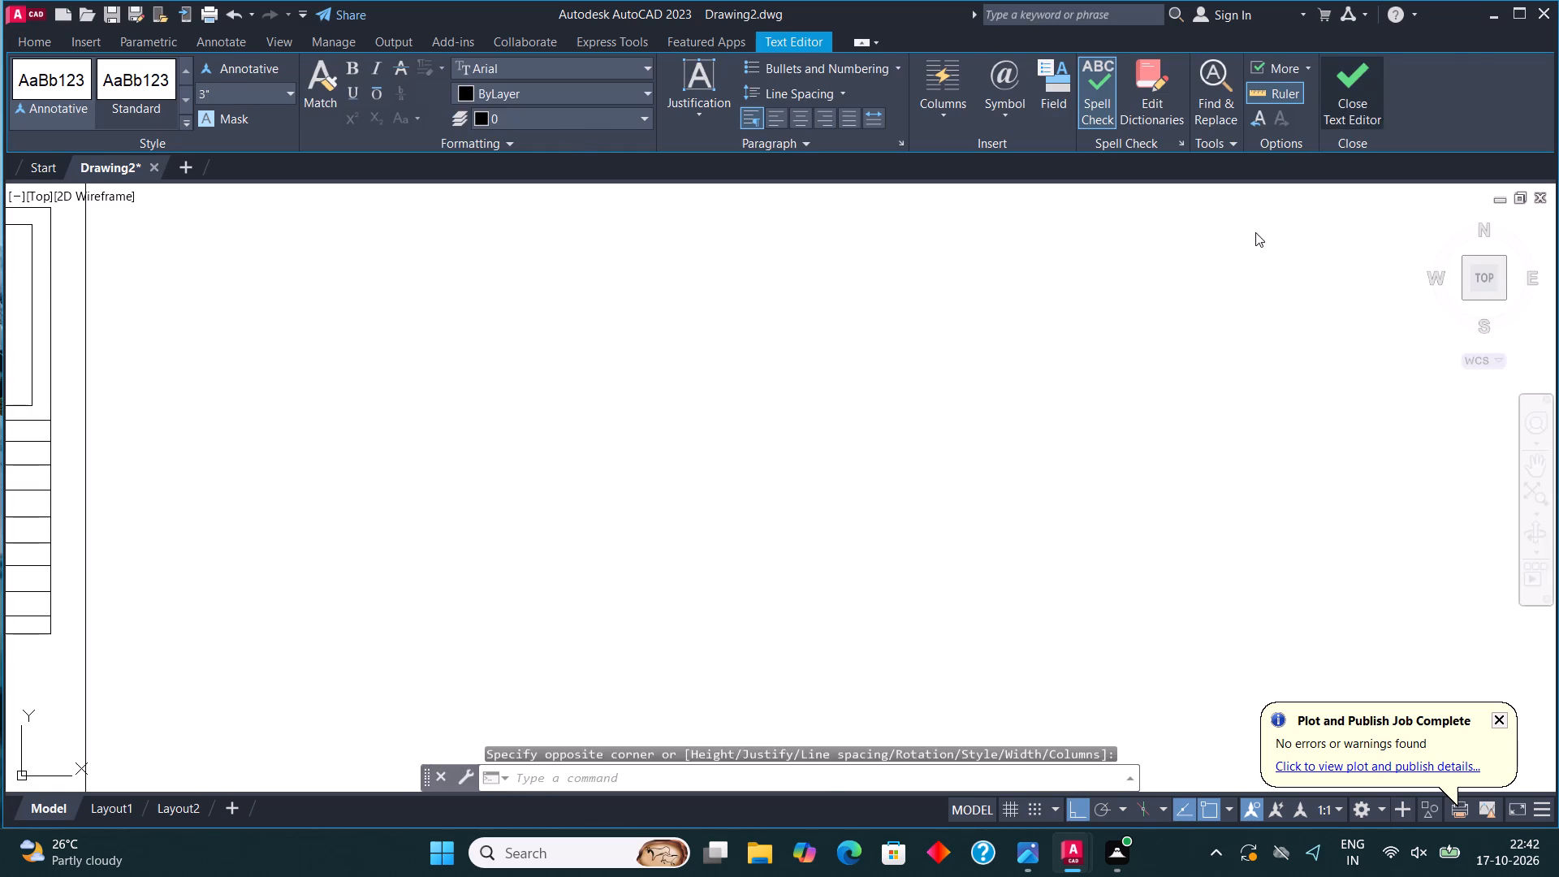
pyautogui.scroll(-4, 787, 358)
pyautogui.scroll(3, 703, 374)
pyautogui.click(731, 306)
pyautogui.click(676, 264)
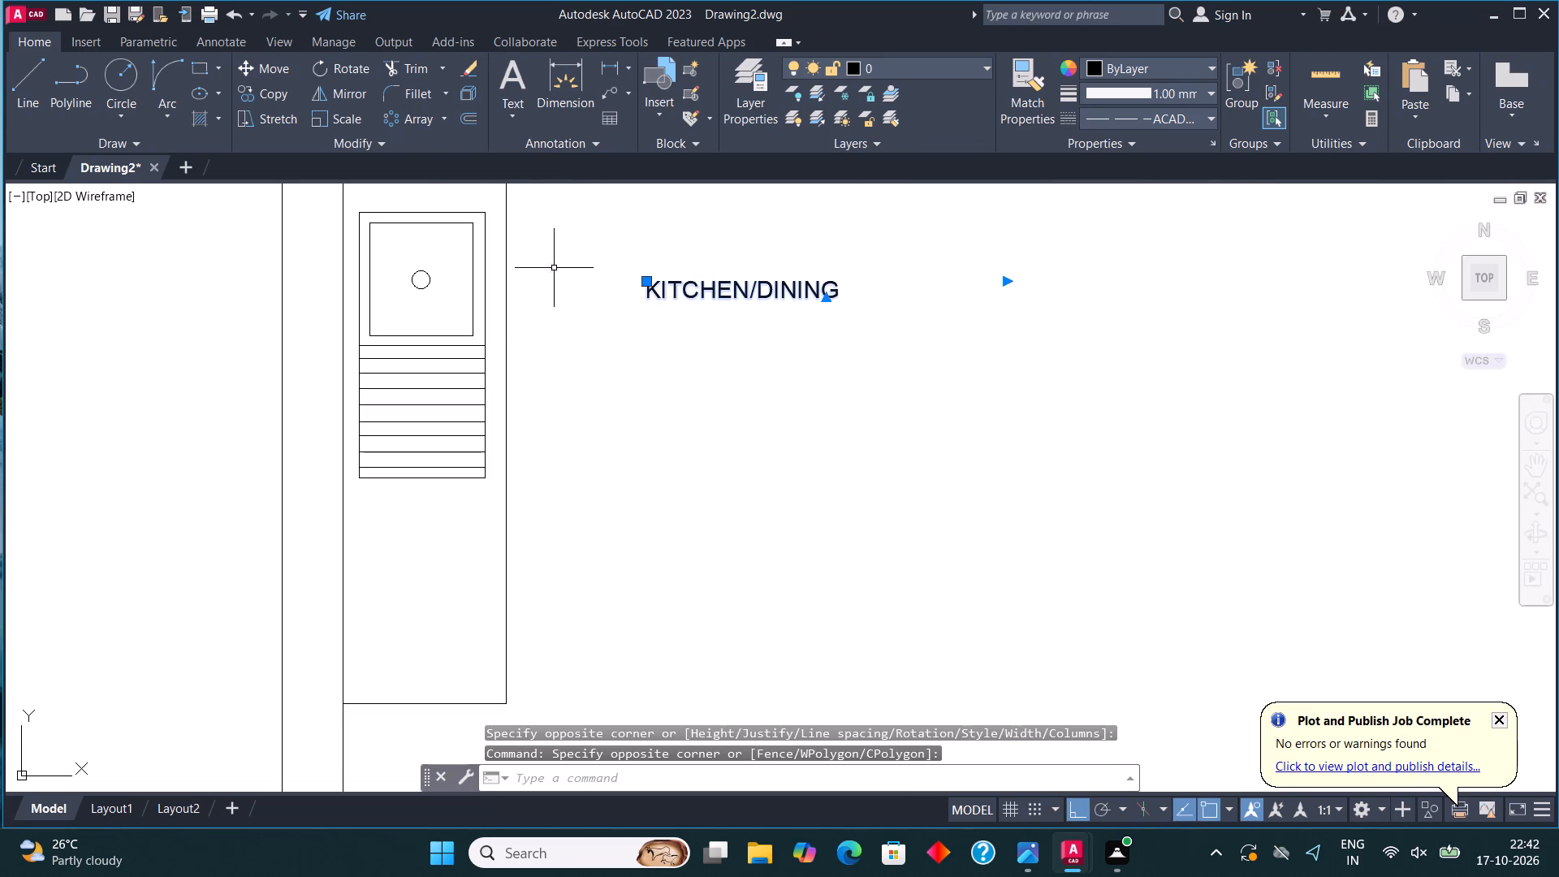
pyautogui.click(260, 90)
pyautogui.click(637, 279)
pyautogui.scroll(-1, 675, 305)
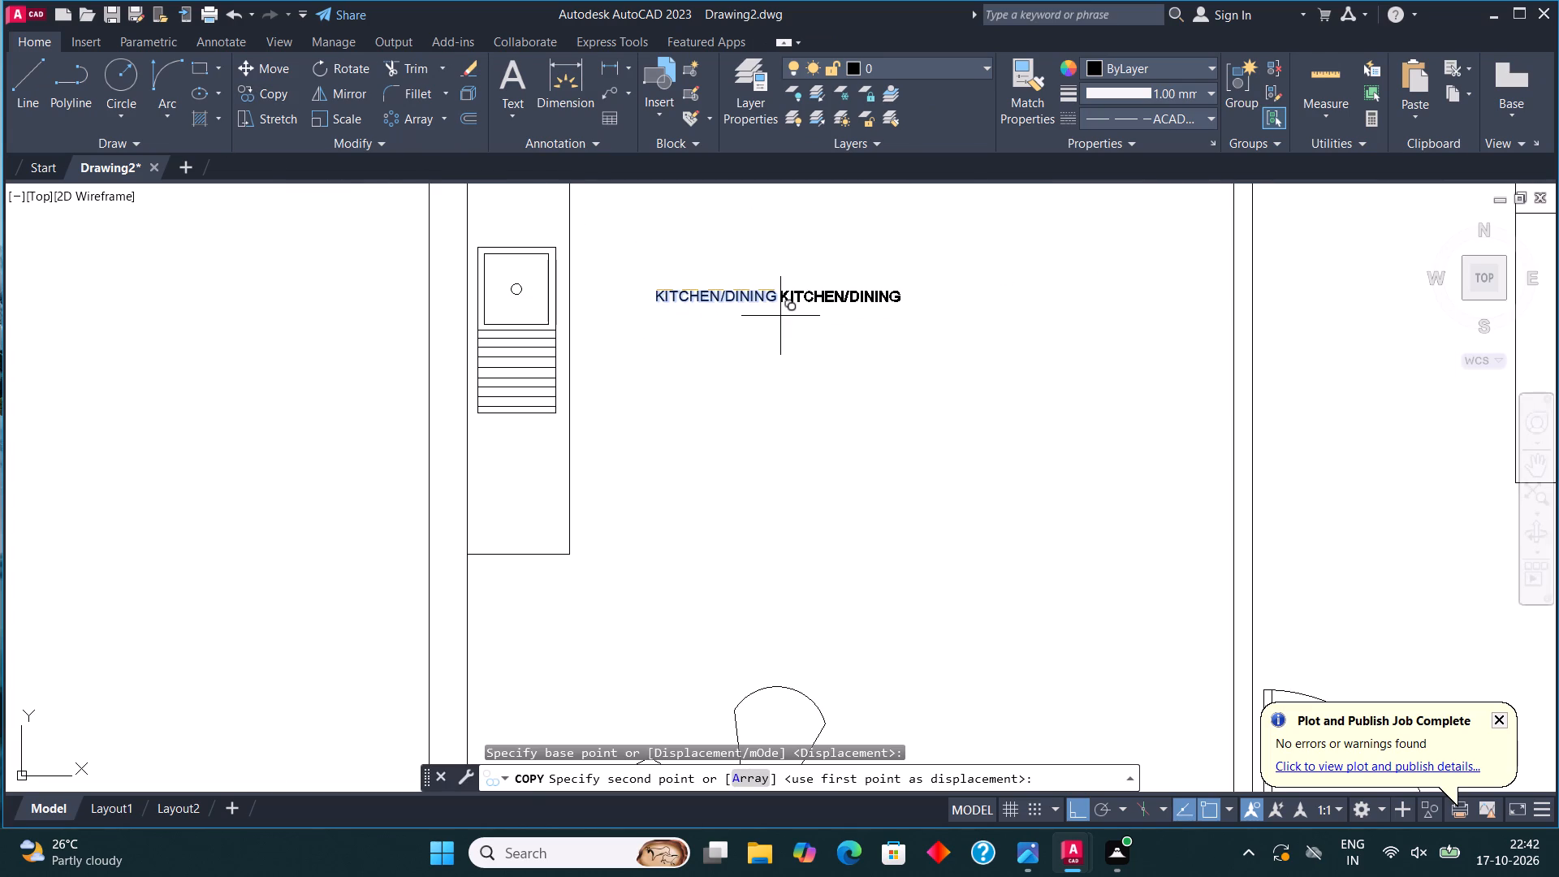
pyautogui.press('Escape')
# Scale up the KITCHEN/DINING label to a text height of about 8".
pyautogui.scroll(-1, 823, 264)
pyautogui.moveTo(820, 264); pyautogui.dragTo(677, 326, button='middle')
pyautogui.click(633, 345)
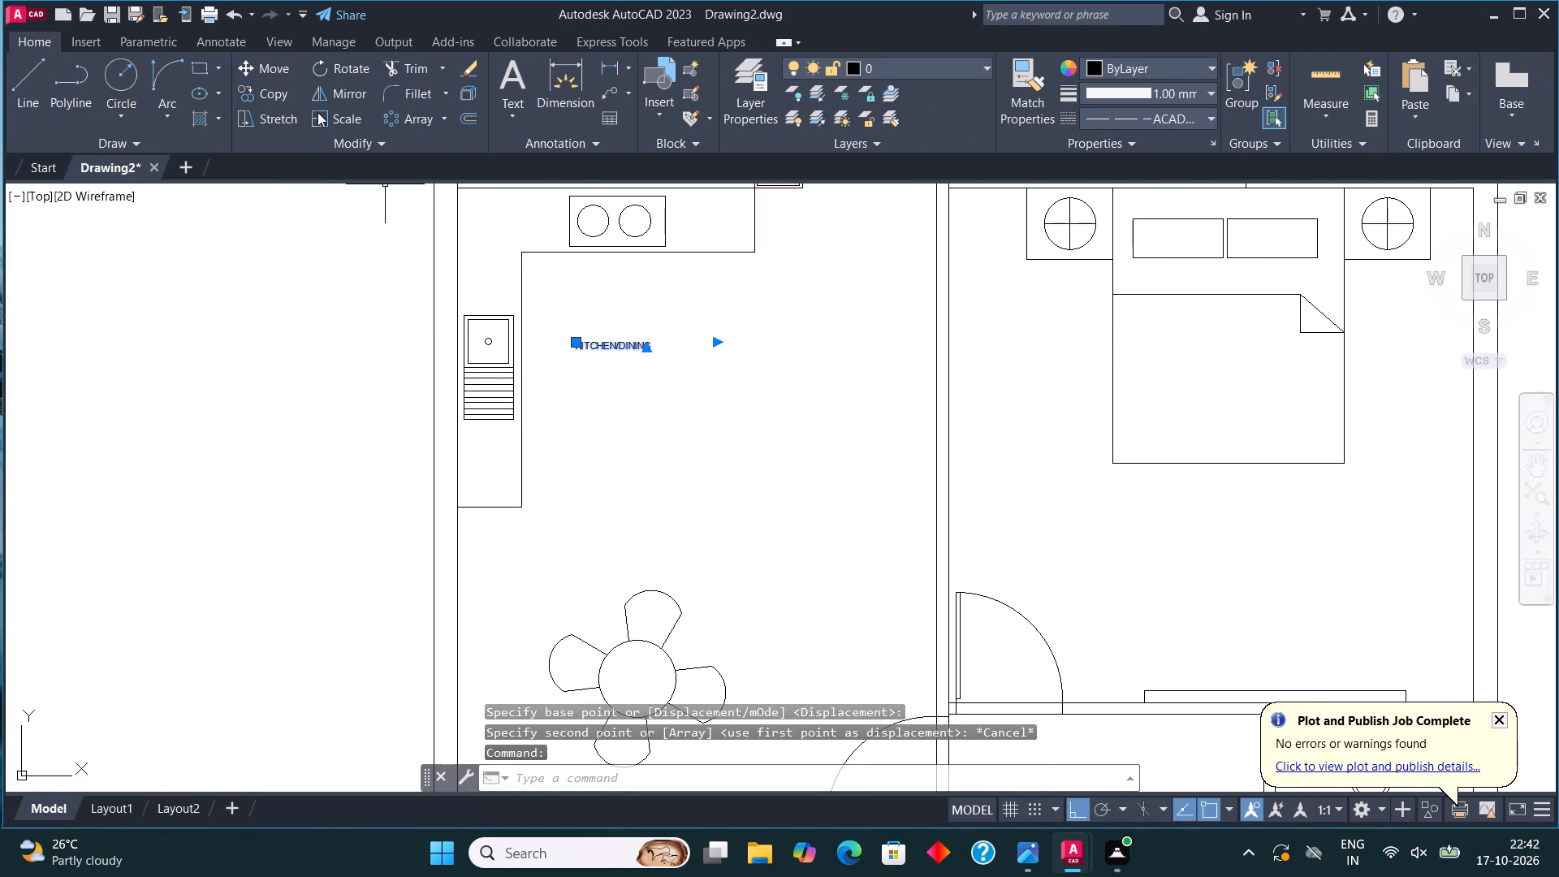
pyautogui.click(345, 114)
pyautogui.click(598, 352)
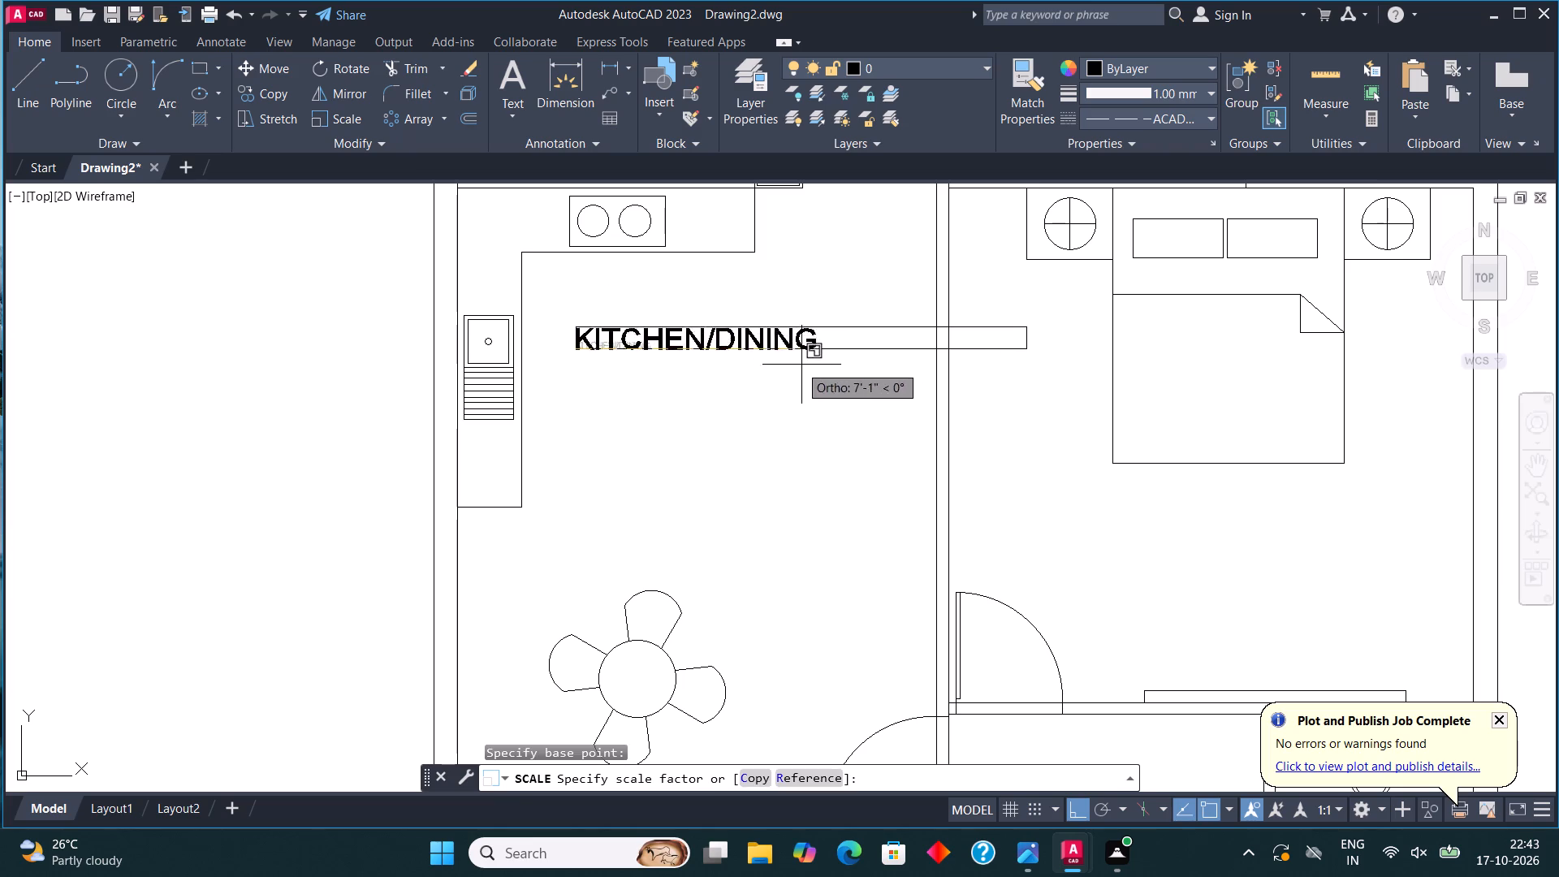
pyautogui.click(793, 364)
# Move the KITCHEN/DINING label about 2'-9" straight down, midway between the counter and the dining set.
pyautogui.scroll(-3, 782, 404)
pyautogui.moveTo(763, 393); pyautogui.dragTo(668, 358, button='middle')
pyautogui.scroll(2, 668, 358)
pyautogui.click(655, 345)
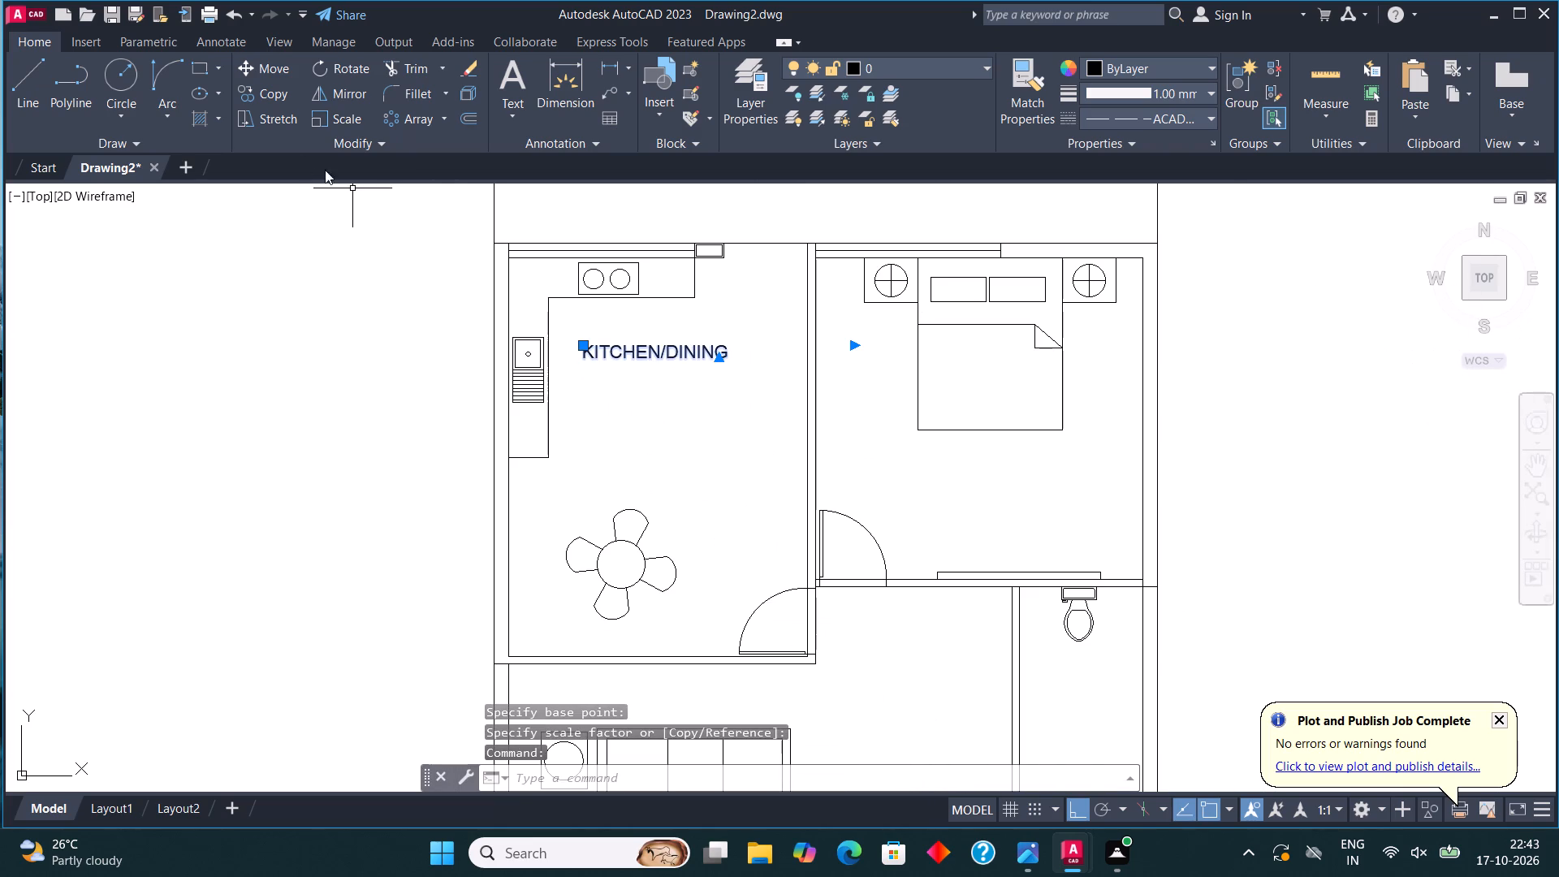
pyautogui.click(263, 63)
pyautogui.click(621, 334)
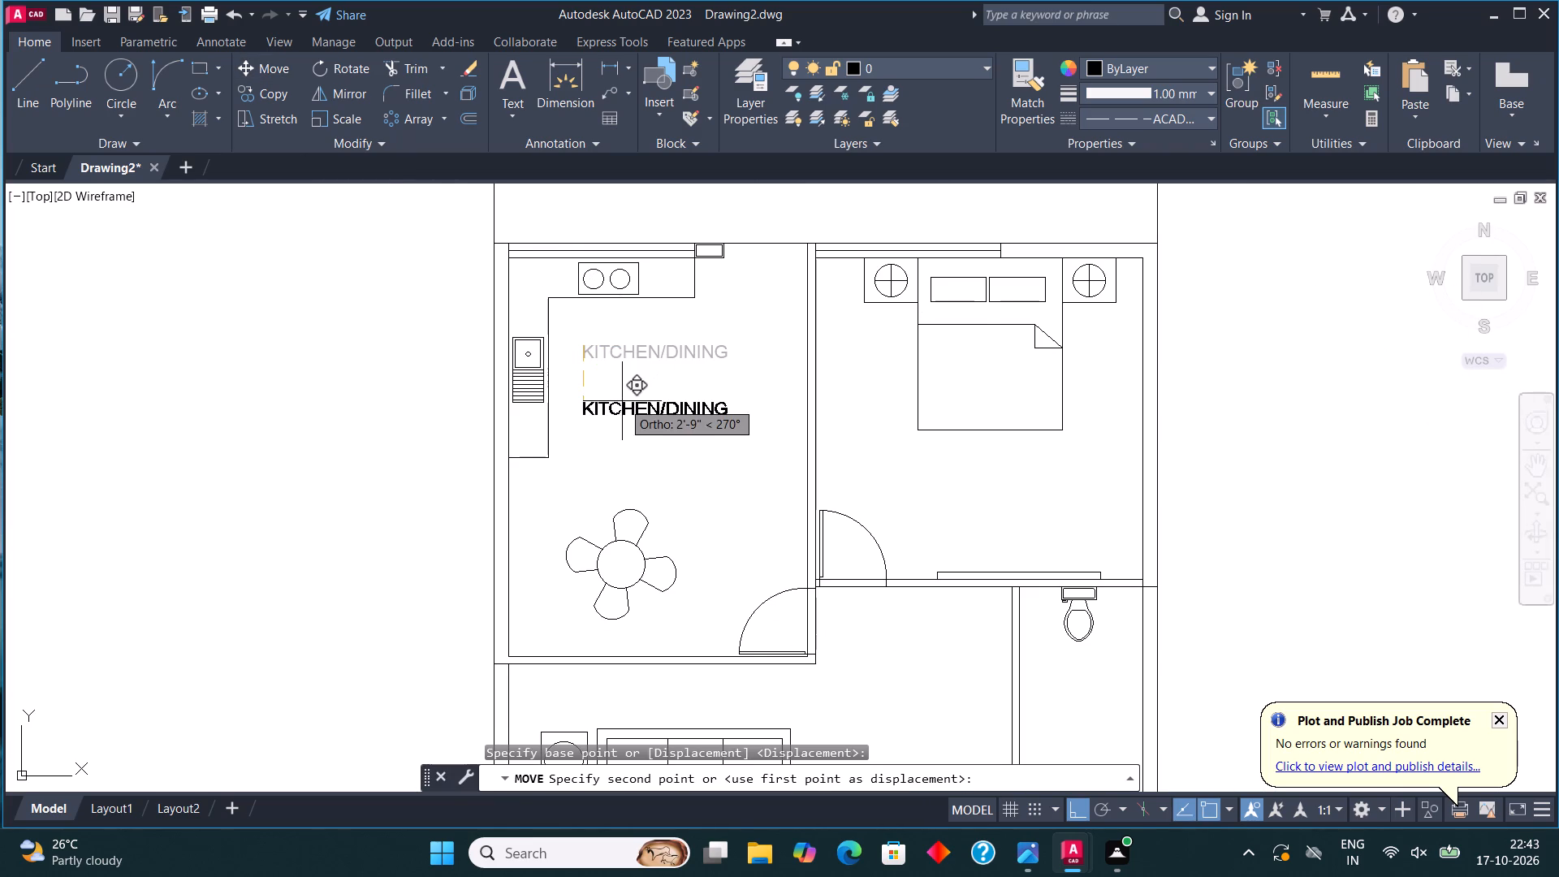
pyautogui.click(621, 404)
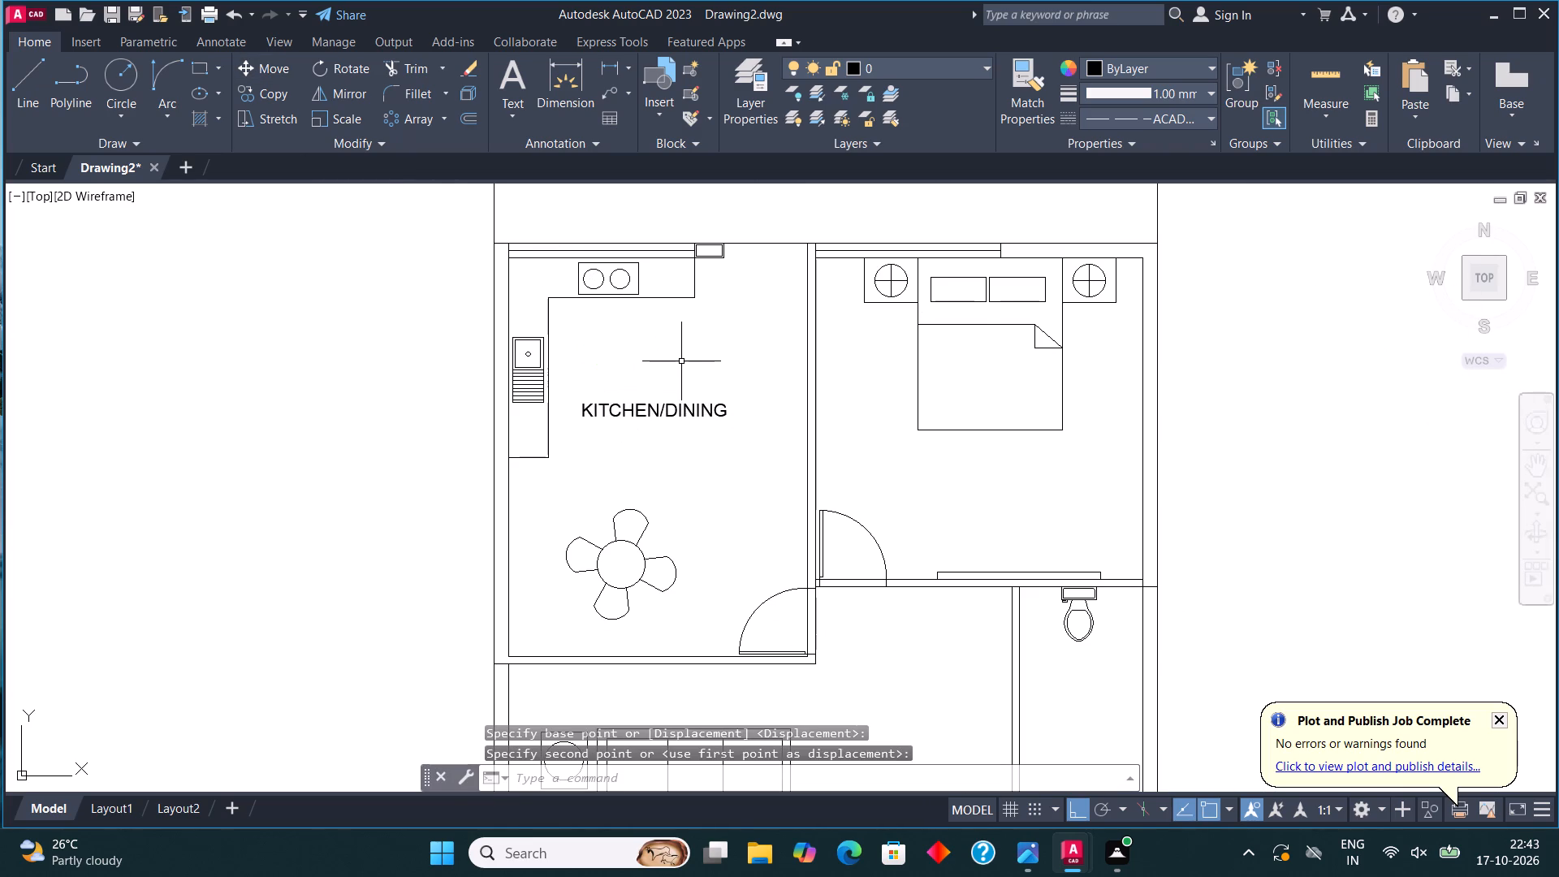
# Copy the KITCHEN/DINING label with Ortho off into the bedroom below the bed and into the living area below the sofas.
pyautogui.click(642, 419)
pyautogui.click(633, 394)
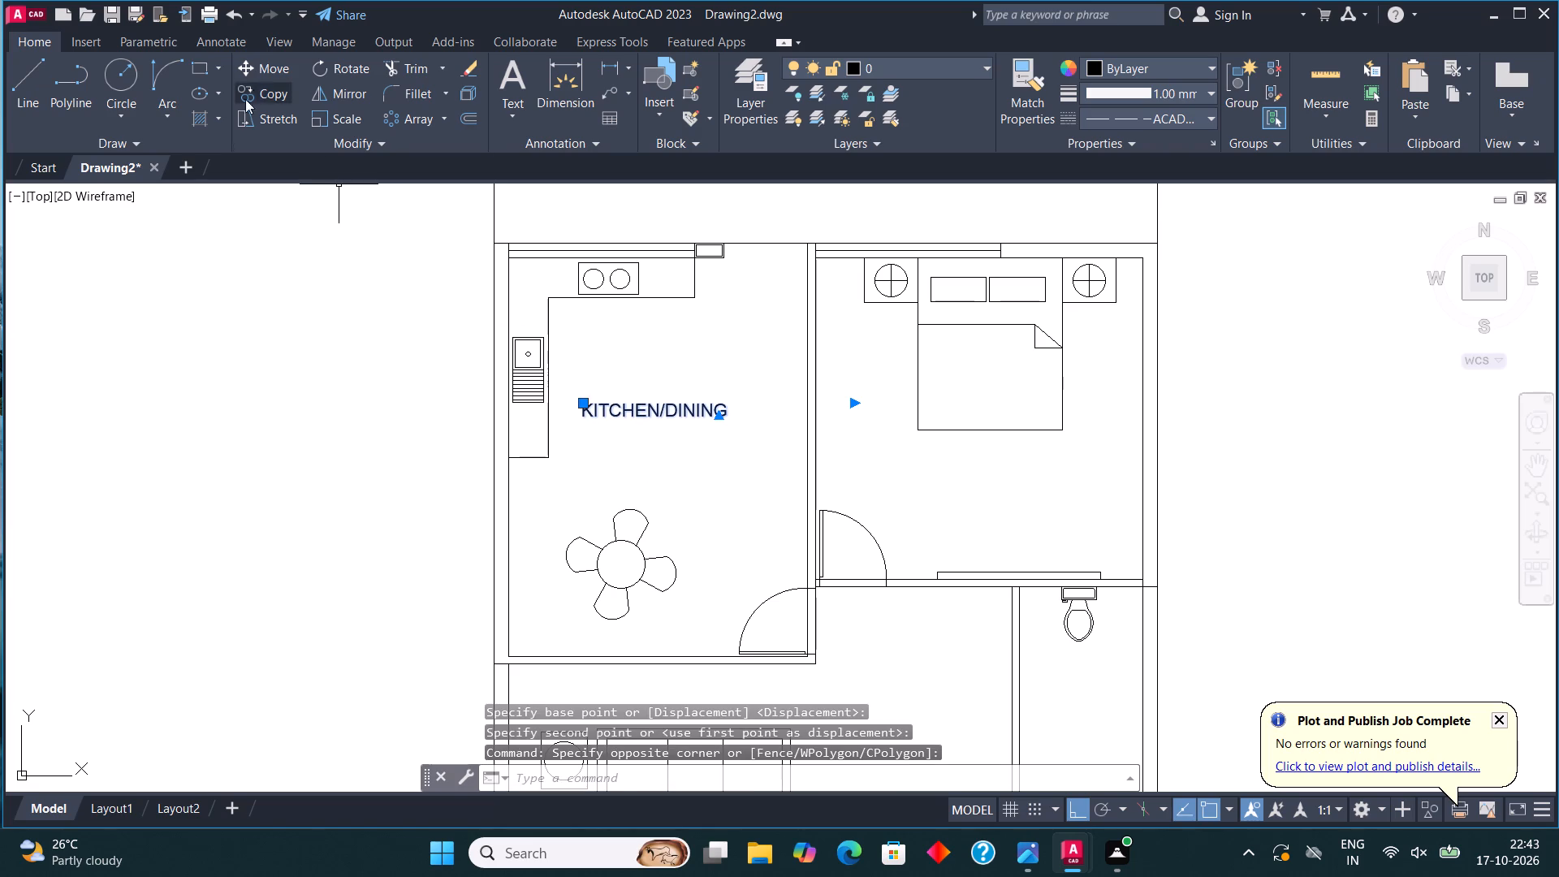
pyautogui.click(258, 86)
pyautogui.click(616, 417)
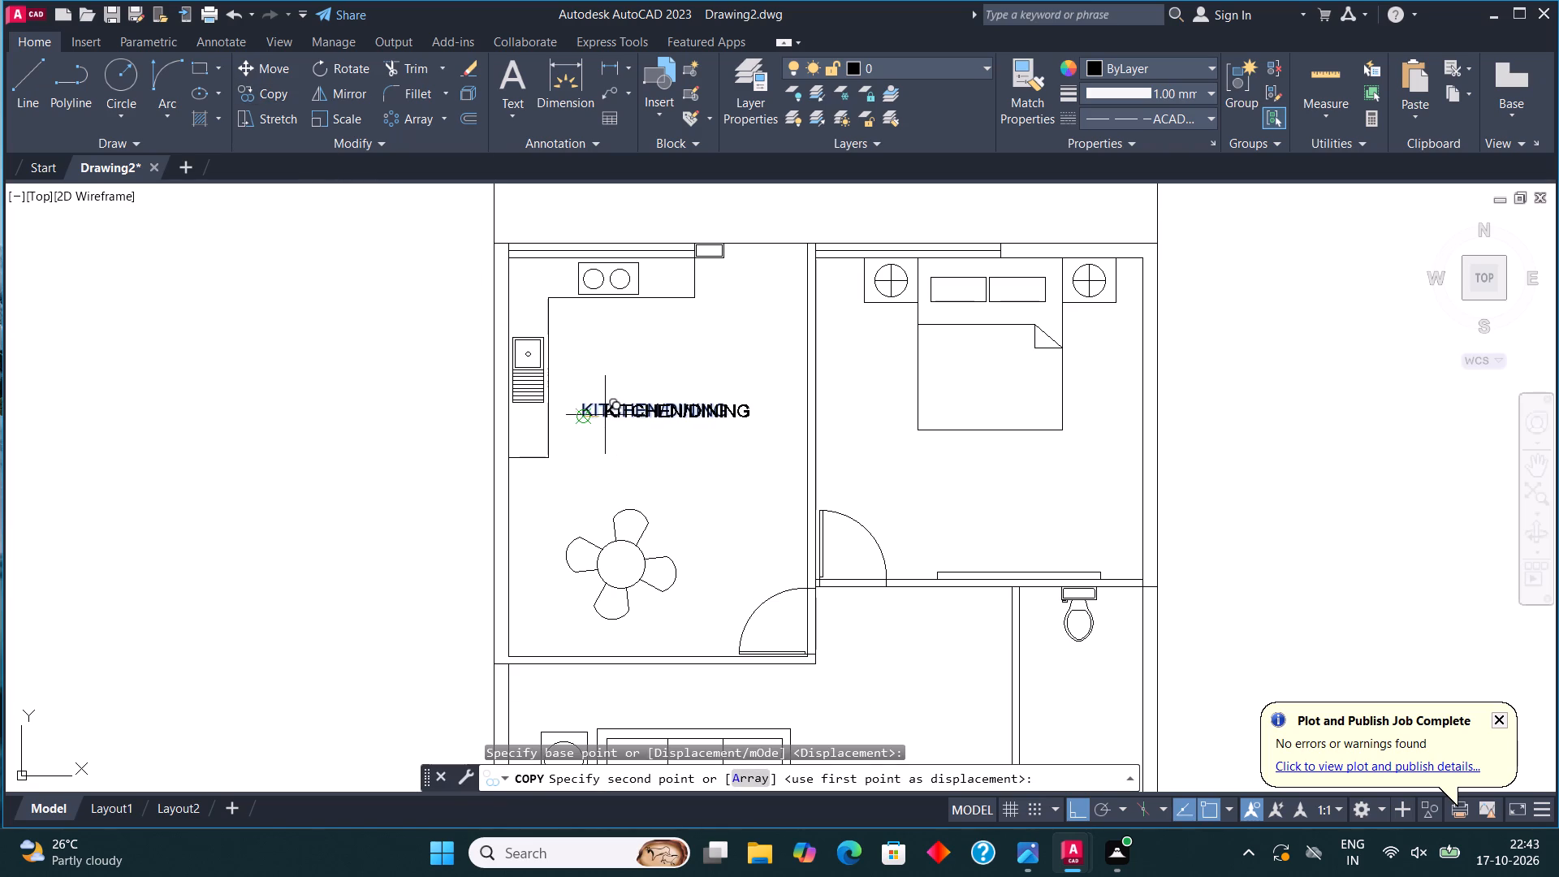
pyautogui.scroll(-2, 614, 420)
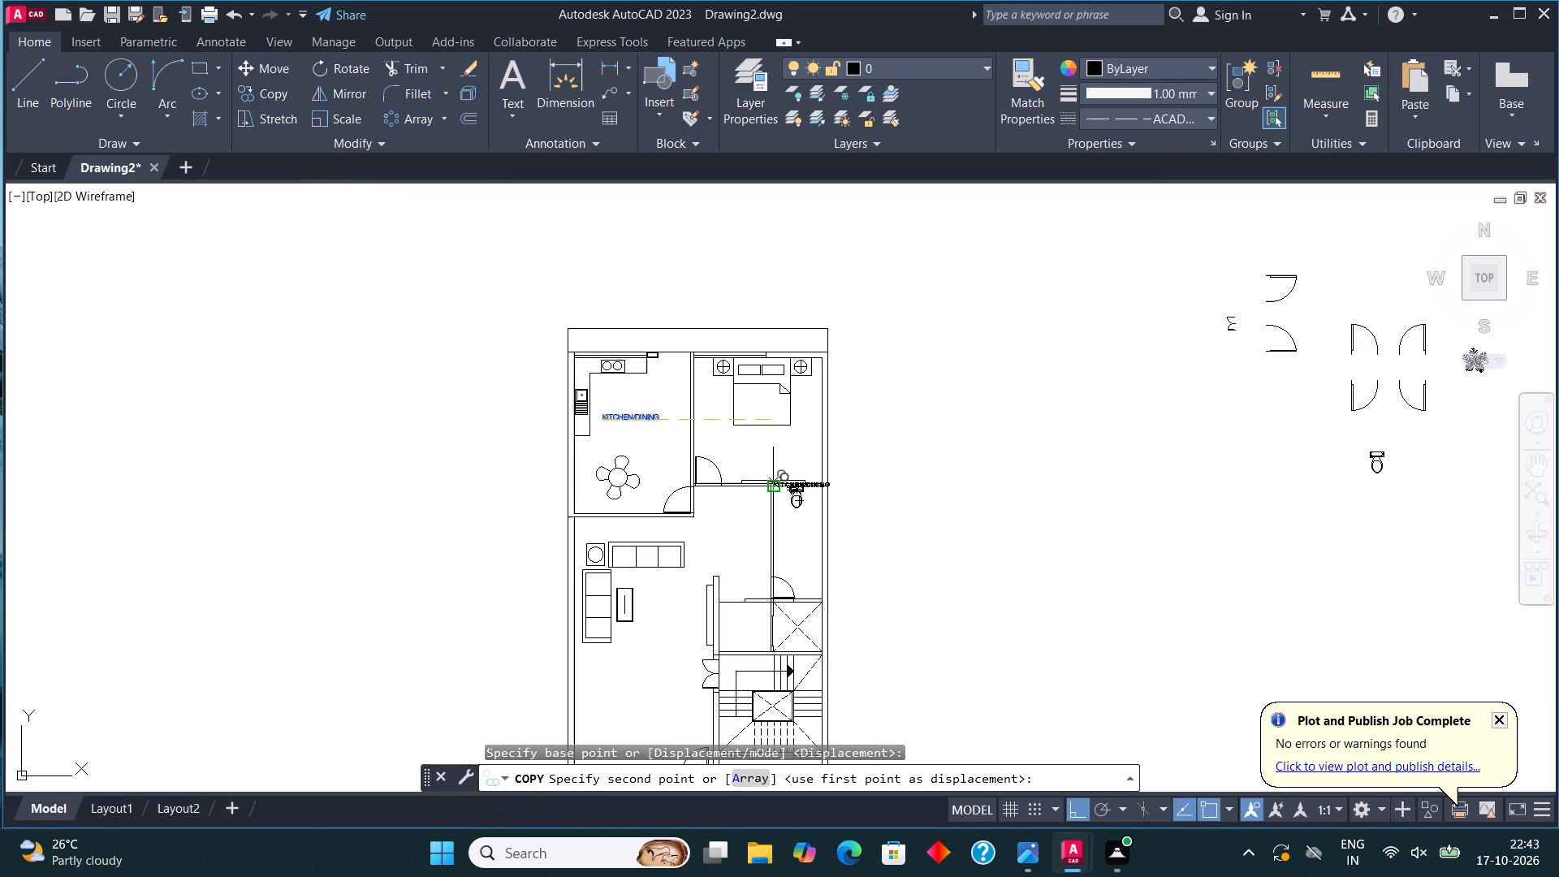
pyautogui.press('F8')
pyautogui.scroll(2, 745, 445)
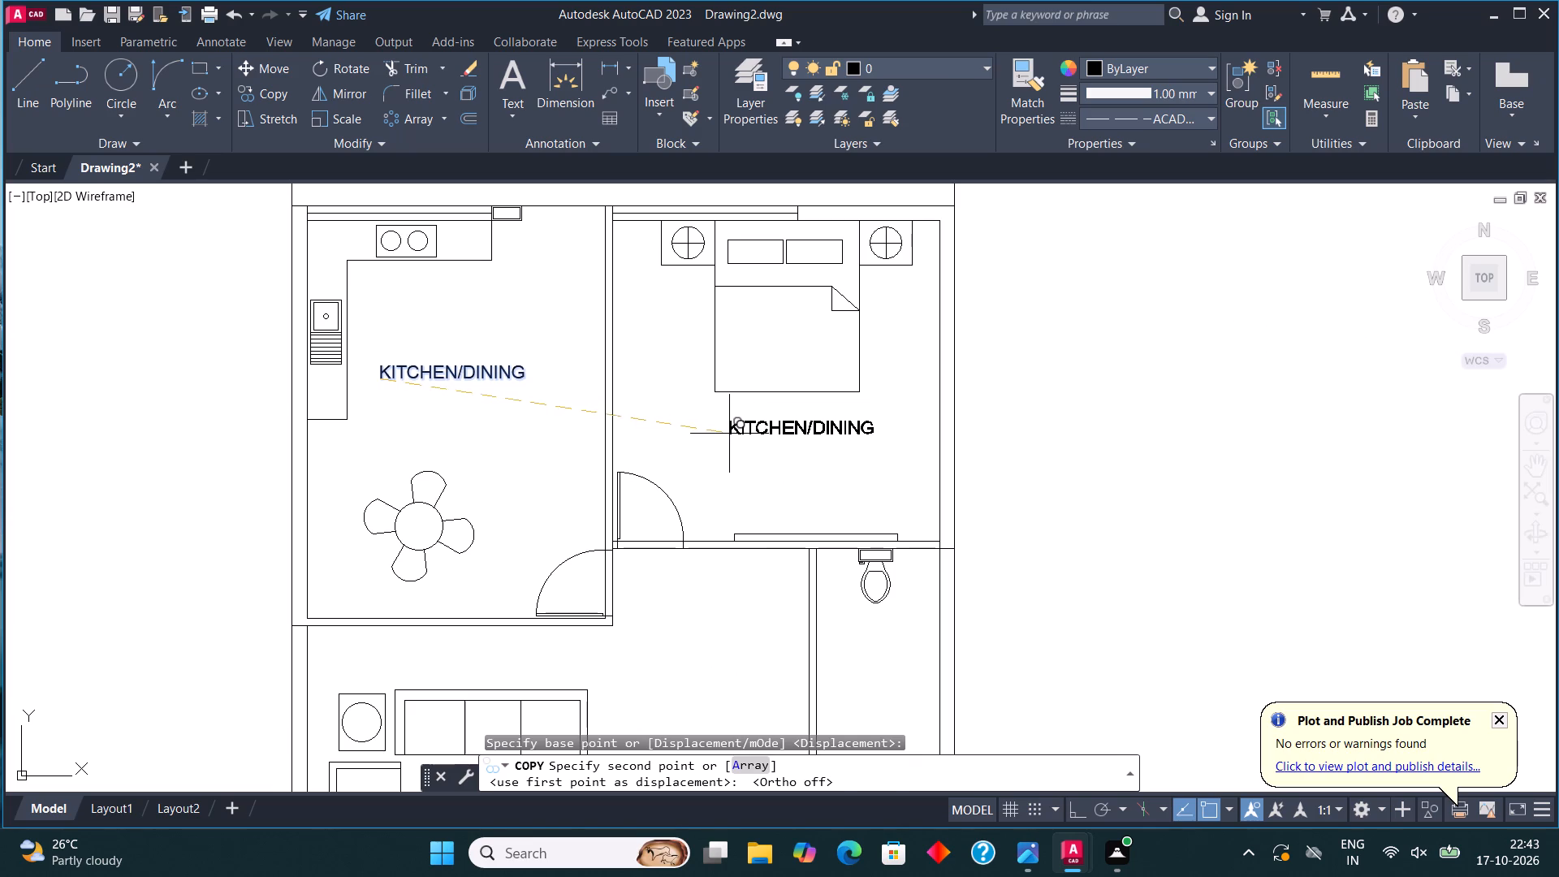
pyautogui.click(729, 434)
pyautogui.scroll(-4, 797, 338)
pyautogui.scroll(3, 754, 430)
pyautogui.click(689, 465)
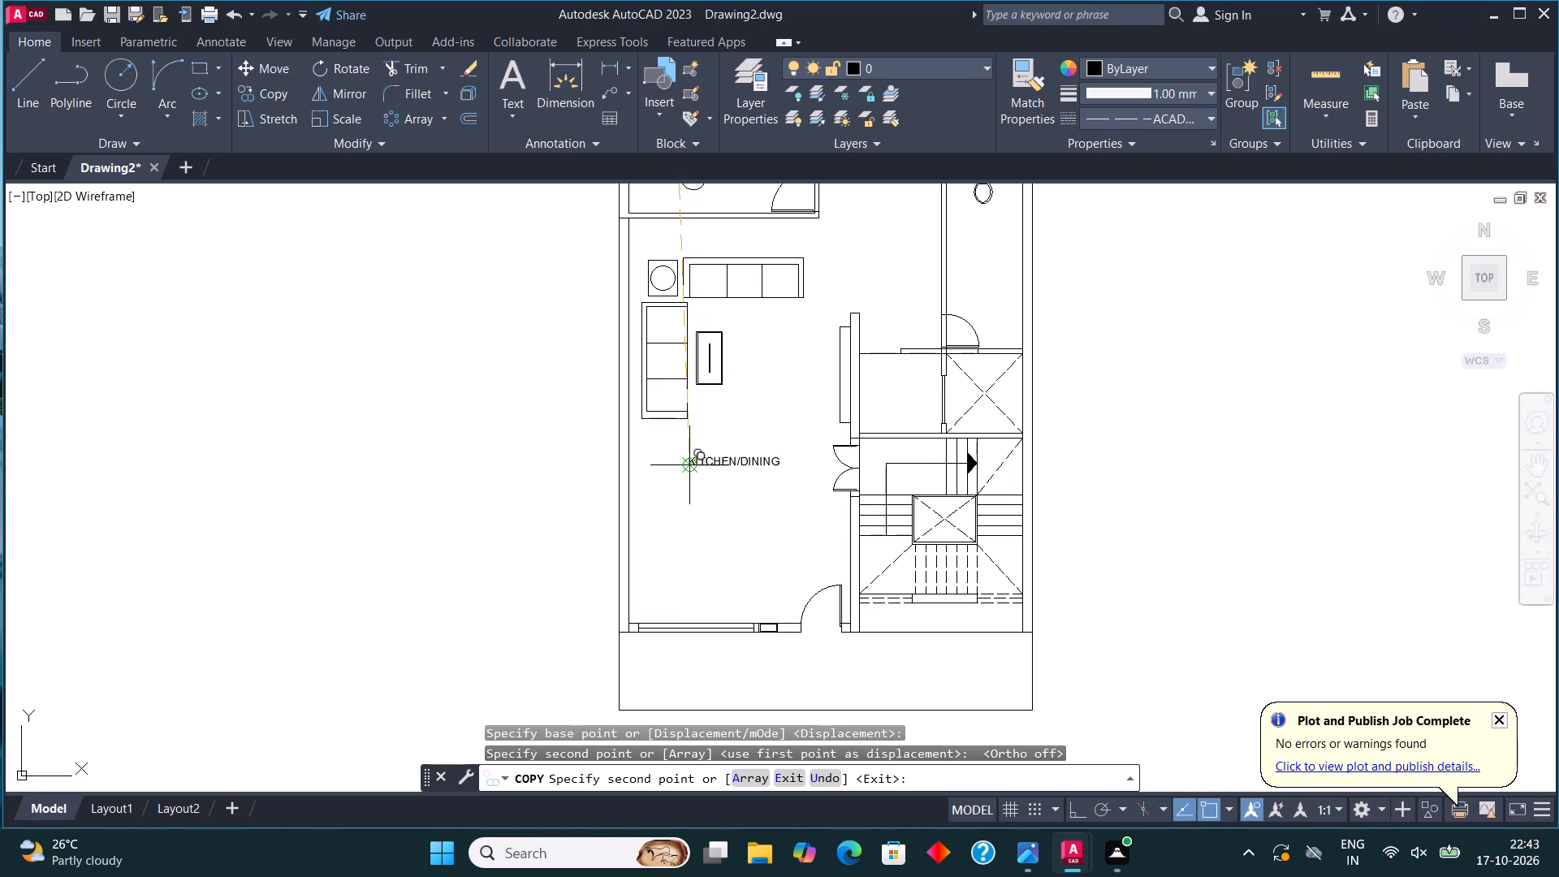
# Place further copies of the label in the toilet, the crossed shaft below it and the small space beside the shaft.
pyautogui.scroll(-2, 754, 590)
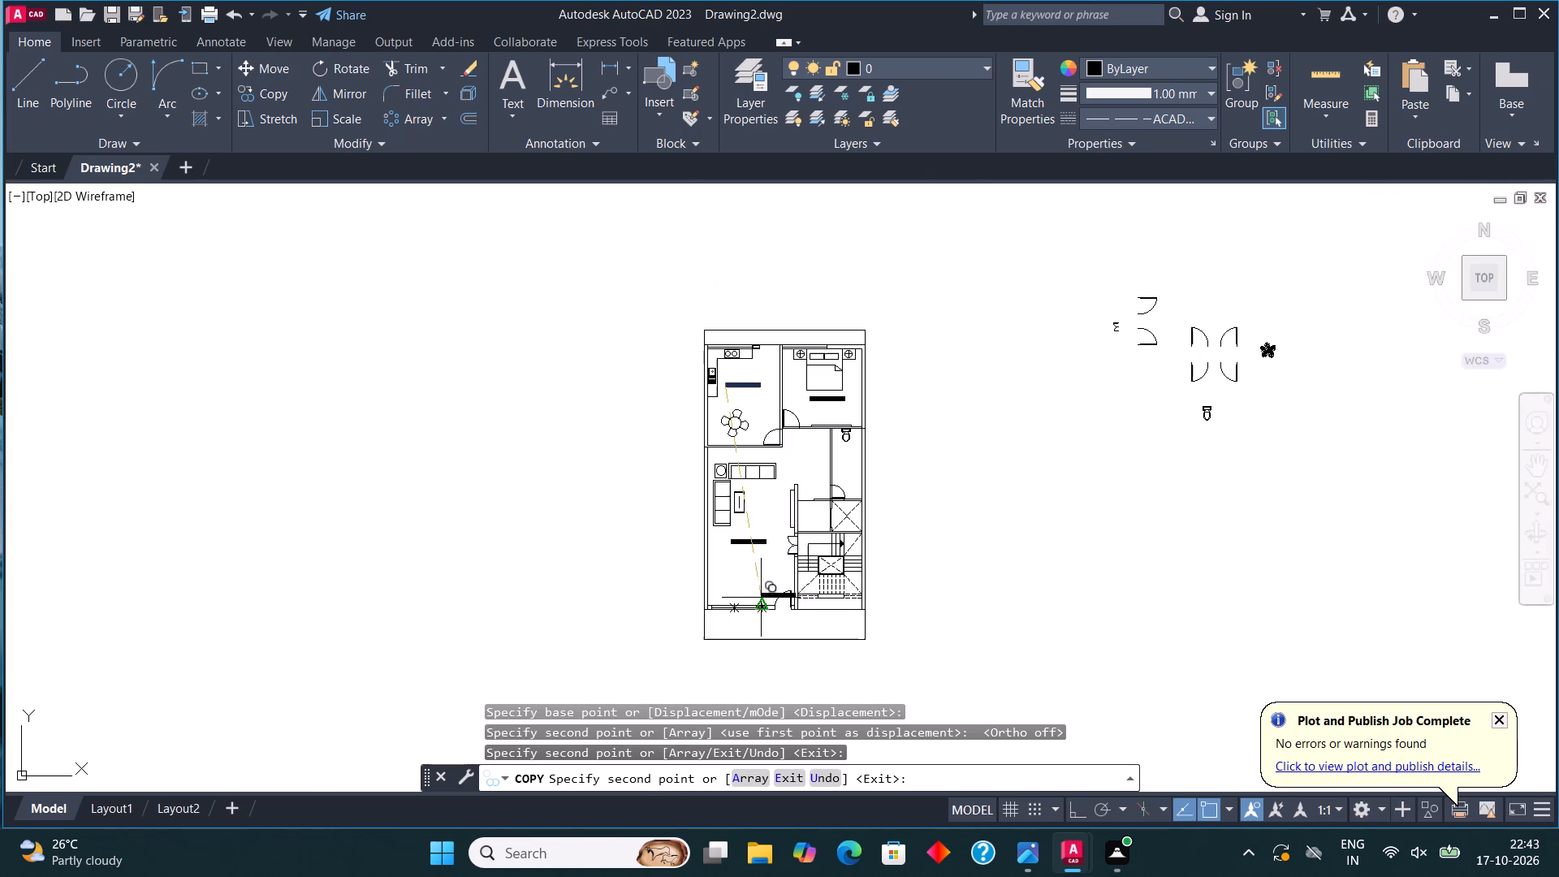
pyautogui.scroll(4, 834, 456)
pyautogui.click(842, 477)
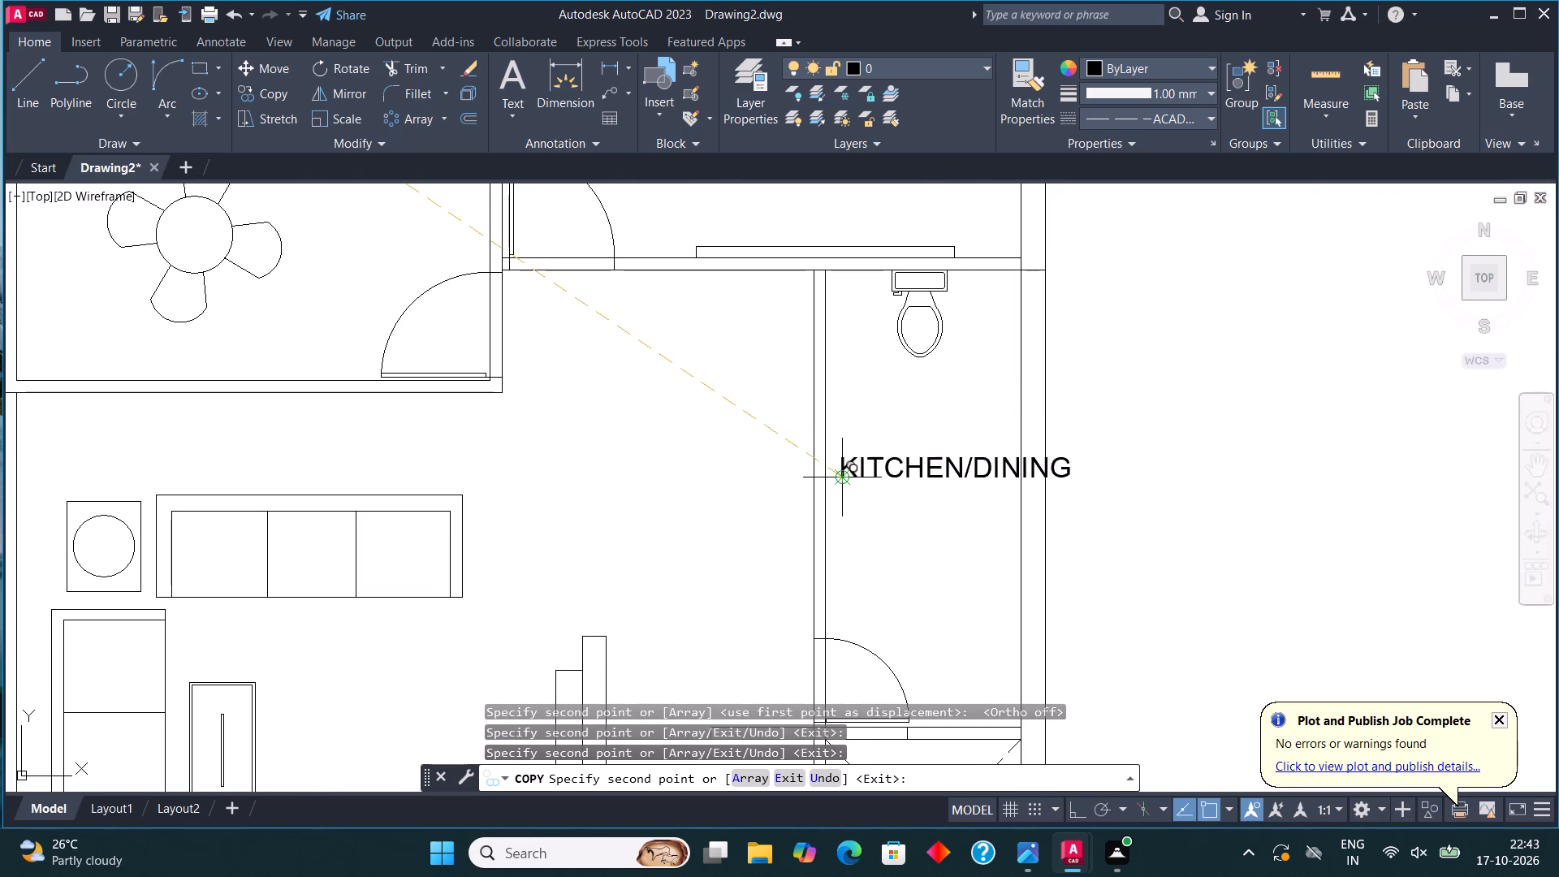
pyautogui.scroll(-3, 800, 408)
pyautogui.scroll(3, 812, 489)
pyautogui.click(799, 626)
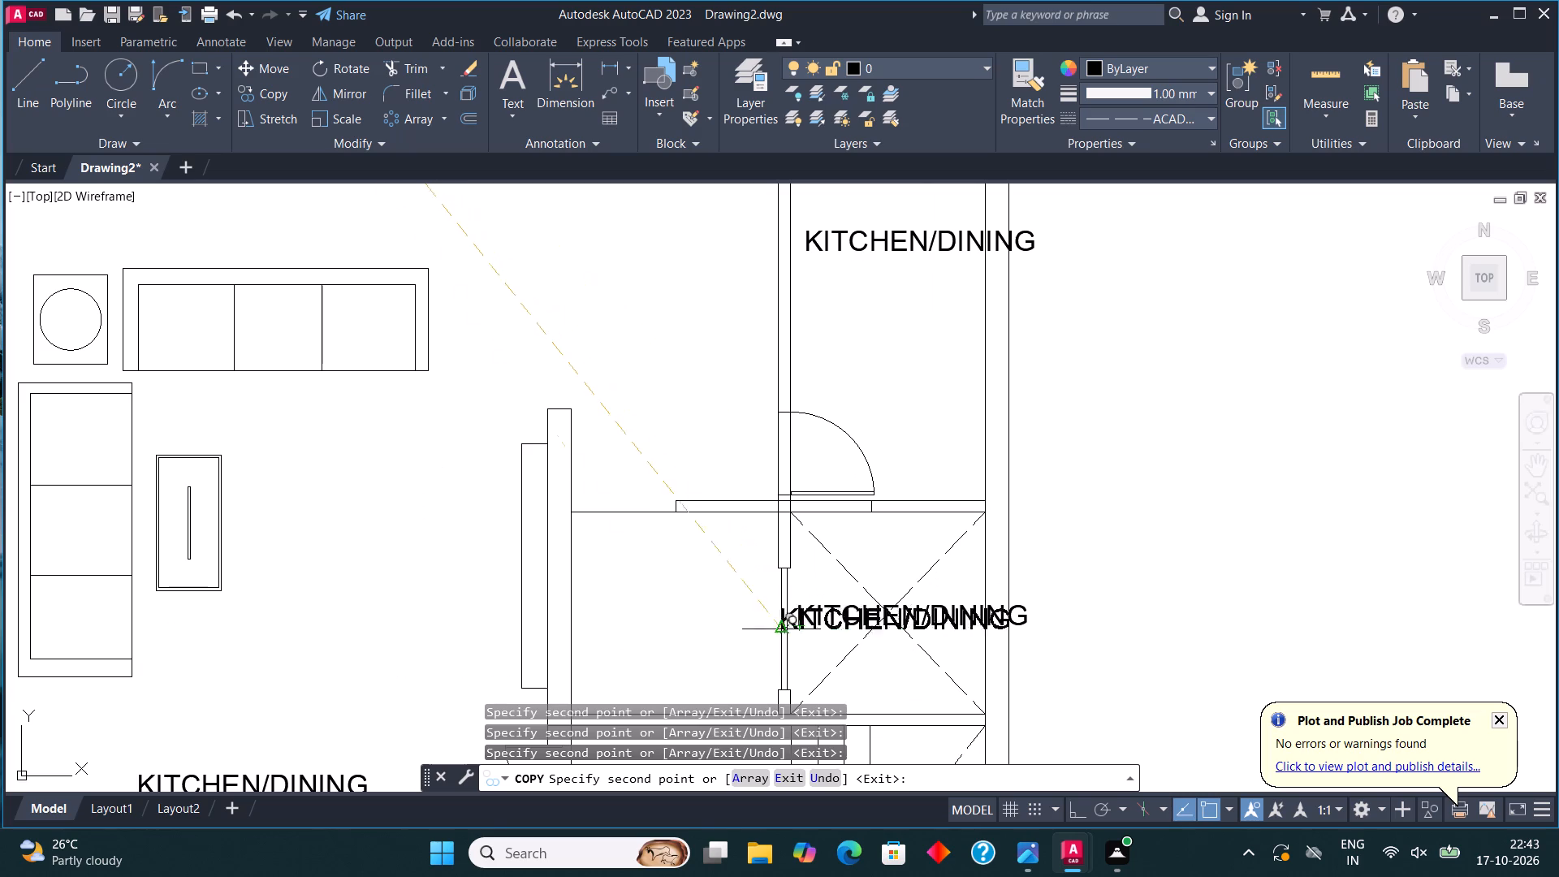
pyautogui.click(577, 636)
# Place two more label copies below the front strip, one about 2'-3" beneath the other, and finish copying.
pyautogui.scroll(-3, 725, 421)
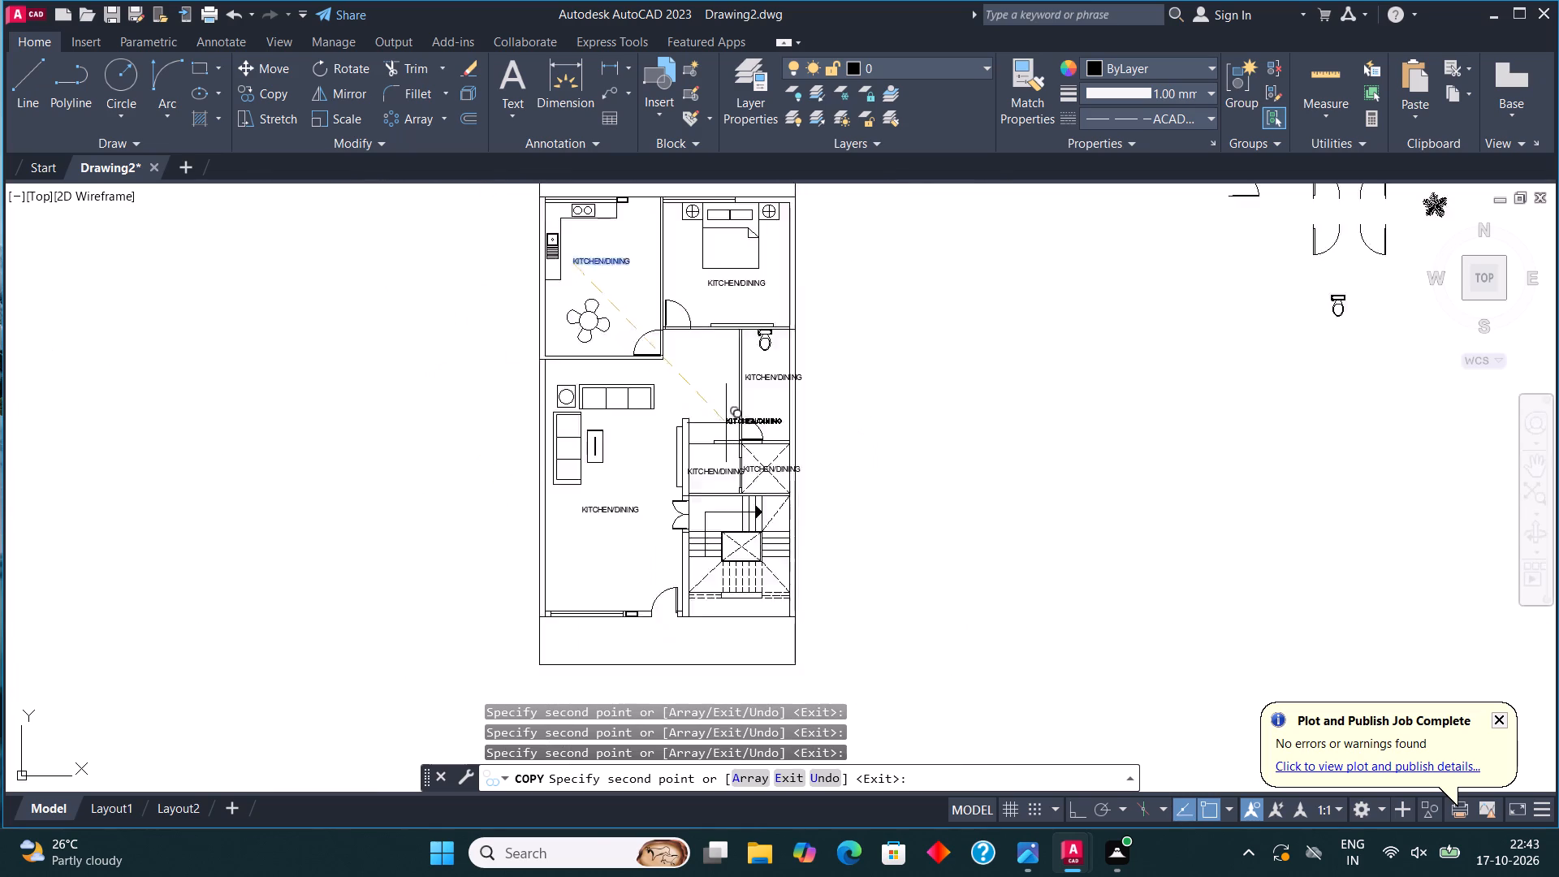
pyautogui.scroll(-2, 728, 423)
pyautogui.scroll(3, 729, 498)
pyautogui.click(602, 630)
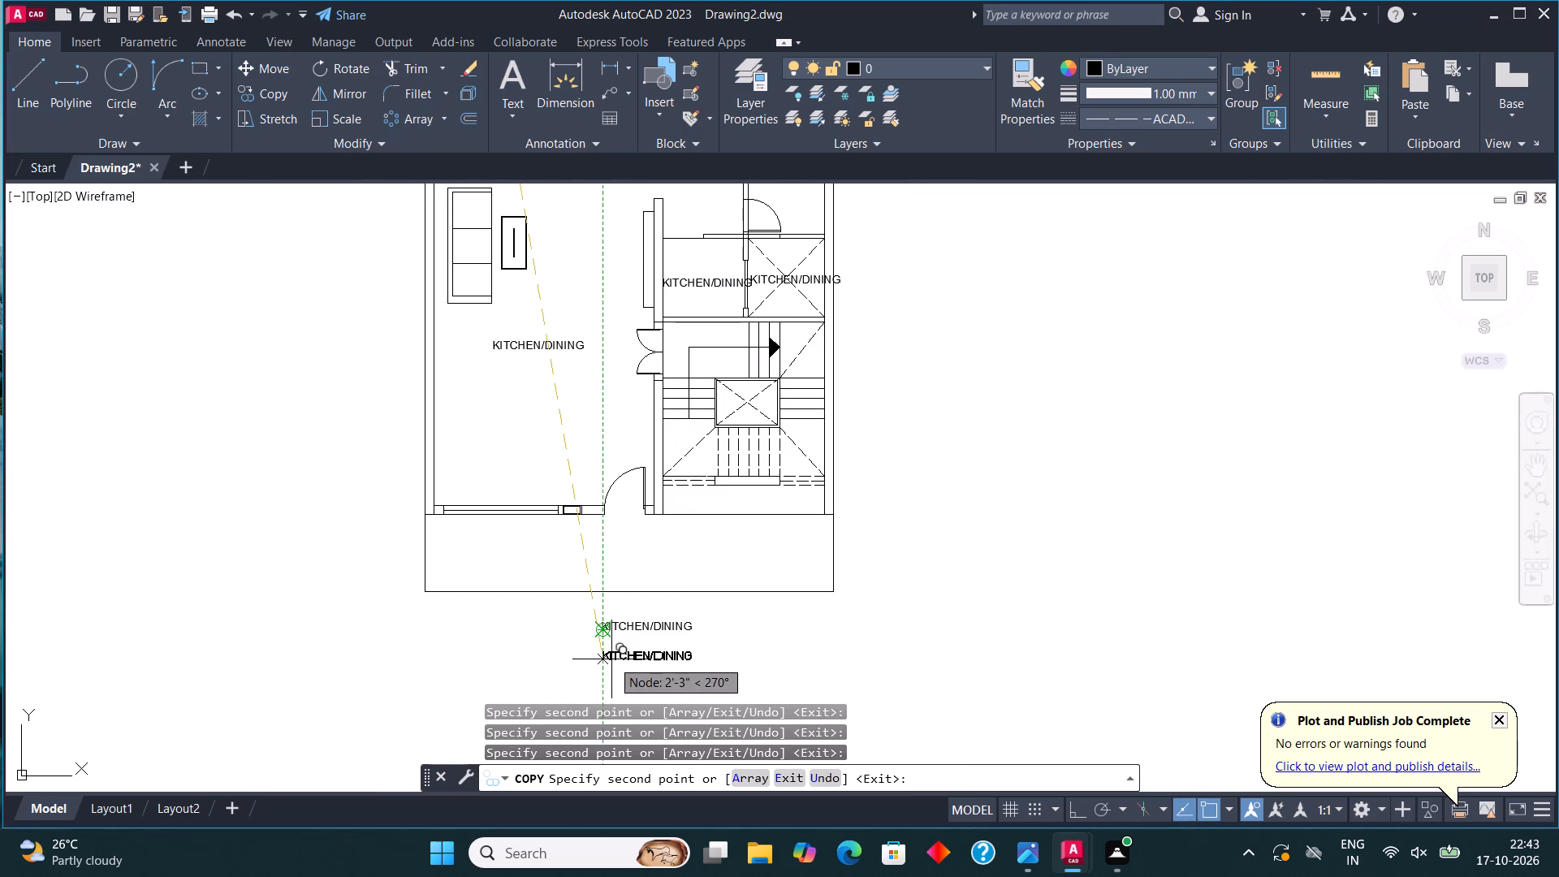
pyautogui.click(611, 659)
pyautogui.press('Escape')
# Change the label copy in the living area to read "LIVING HALL".
pyautogui.moveTo(767, 444); pyautogui.dragTo(854, 464, button='middle')
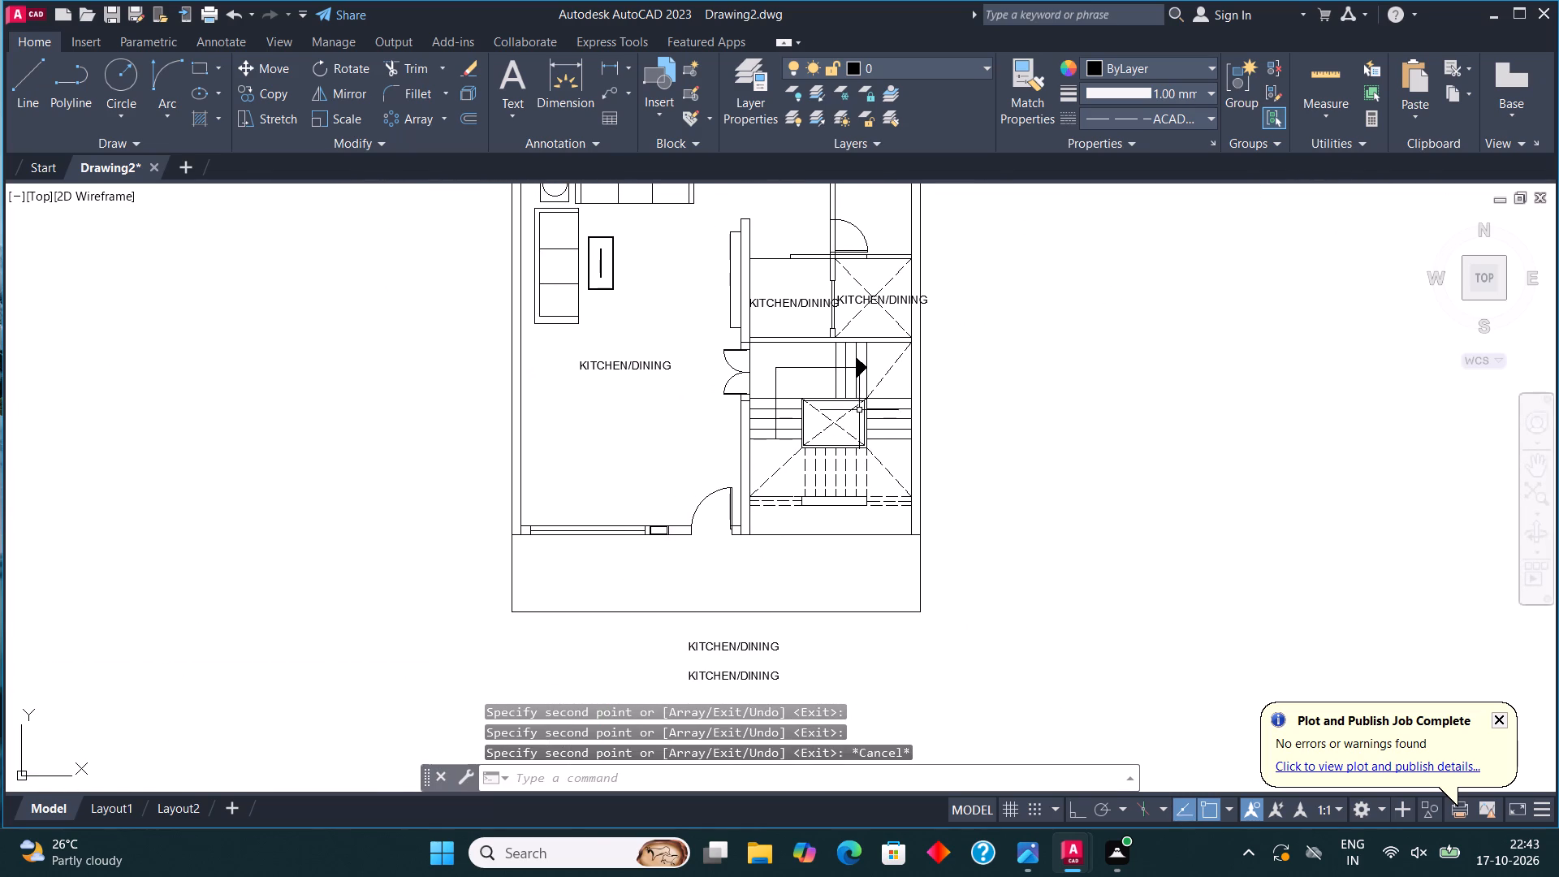
pyautogui.moveTo(863, 356); pyautogui.dragTo(883, 508, button='middle')
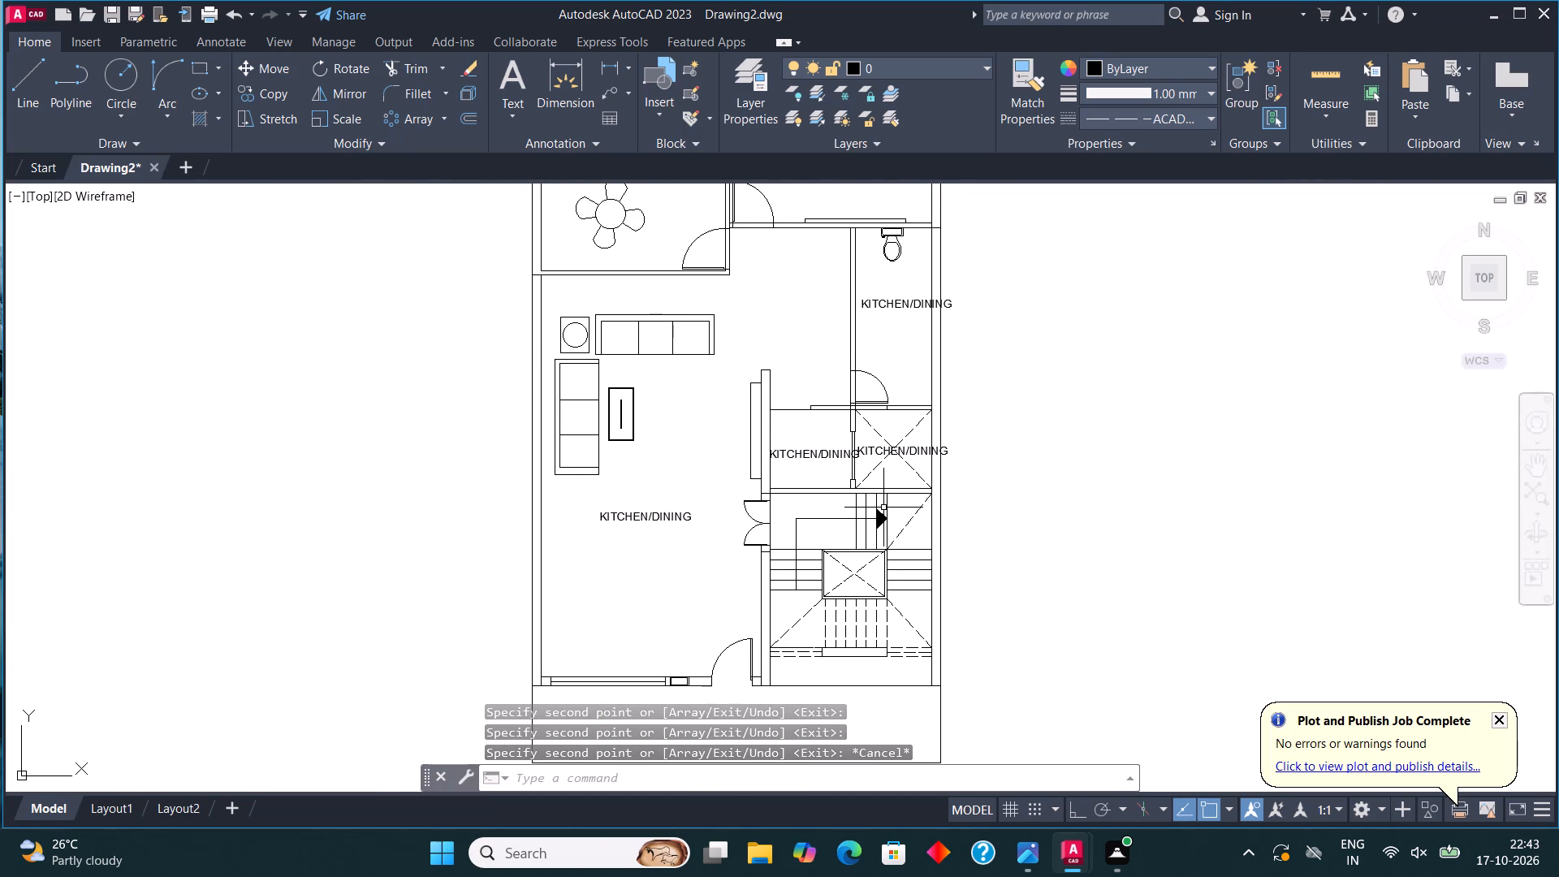
pyautogui.scroll(3, 646, 535)
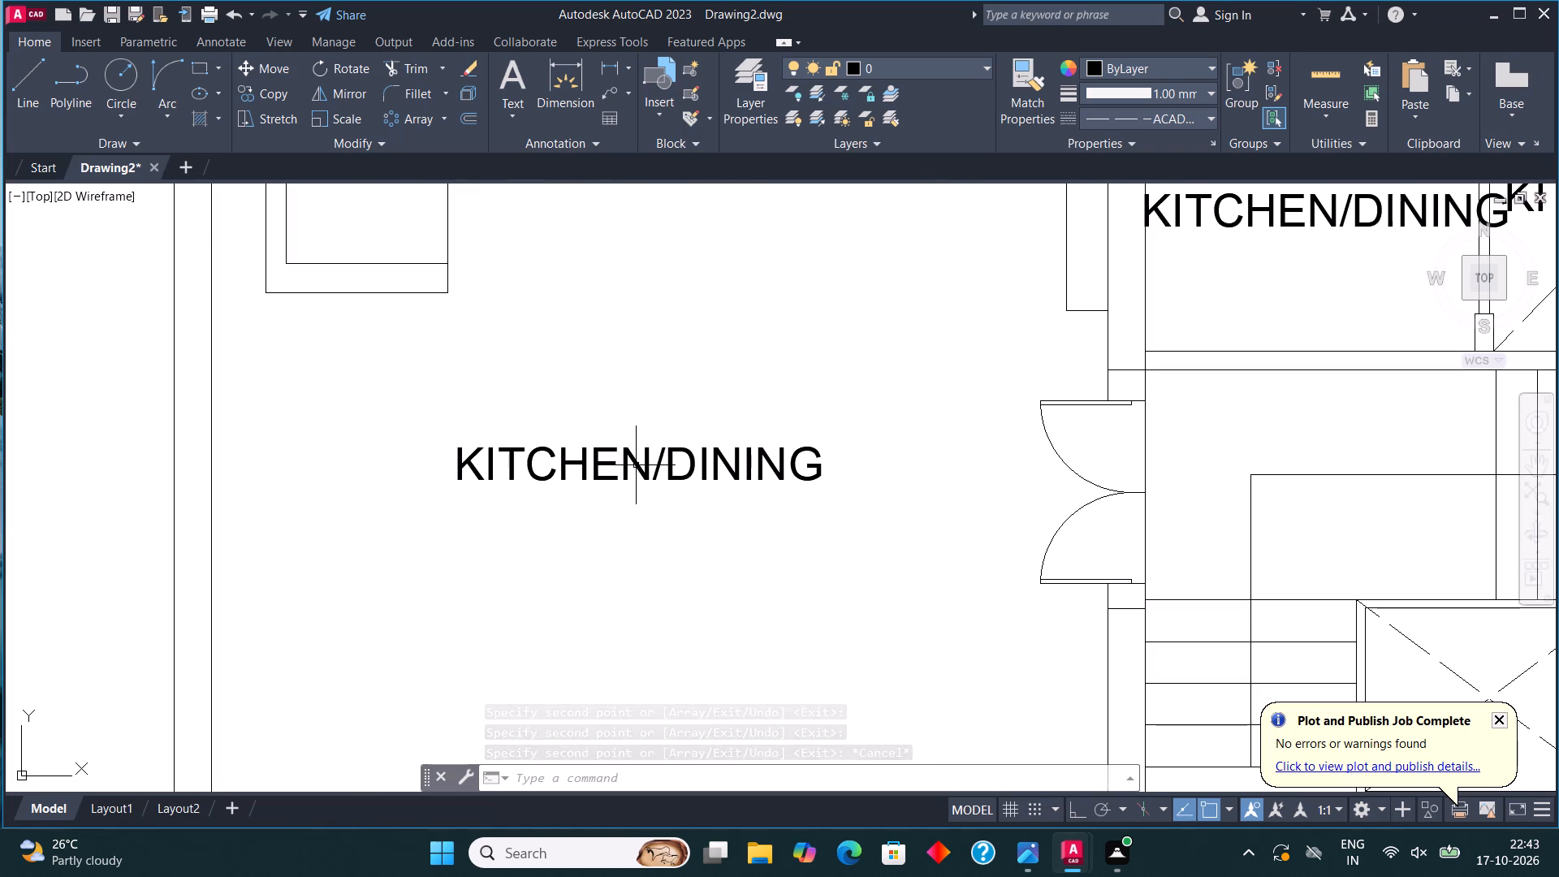
pyautogui.click(636, 465)
pyautogui.rightClick(636, 465)
pyautogui.click(741, 317)
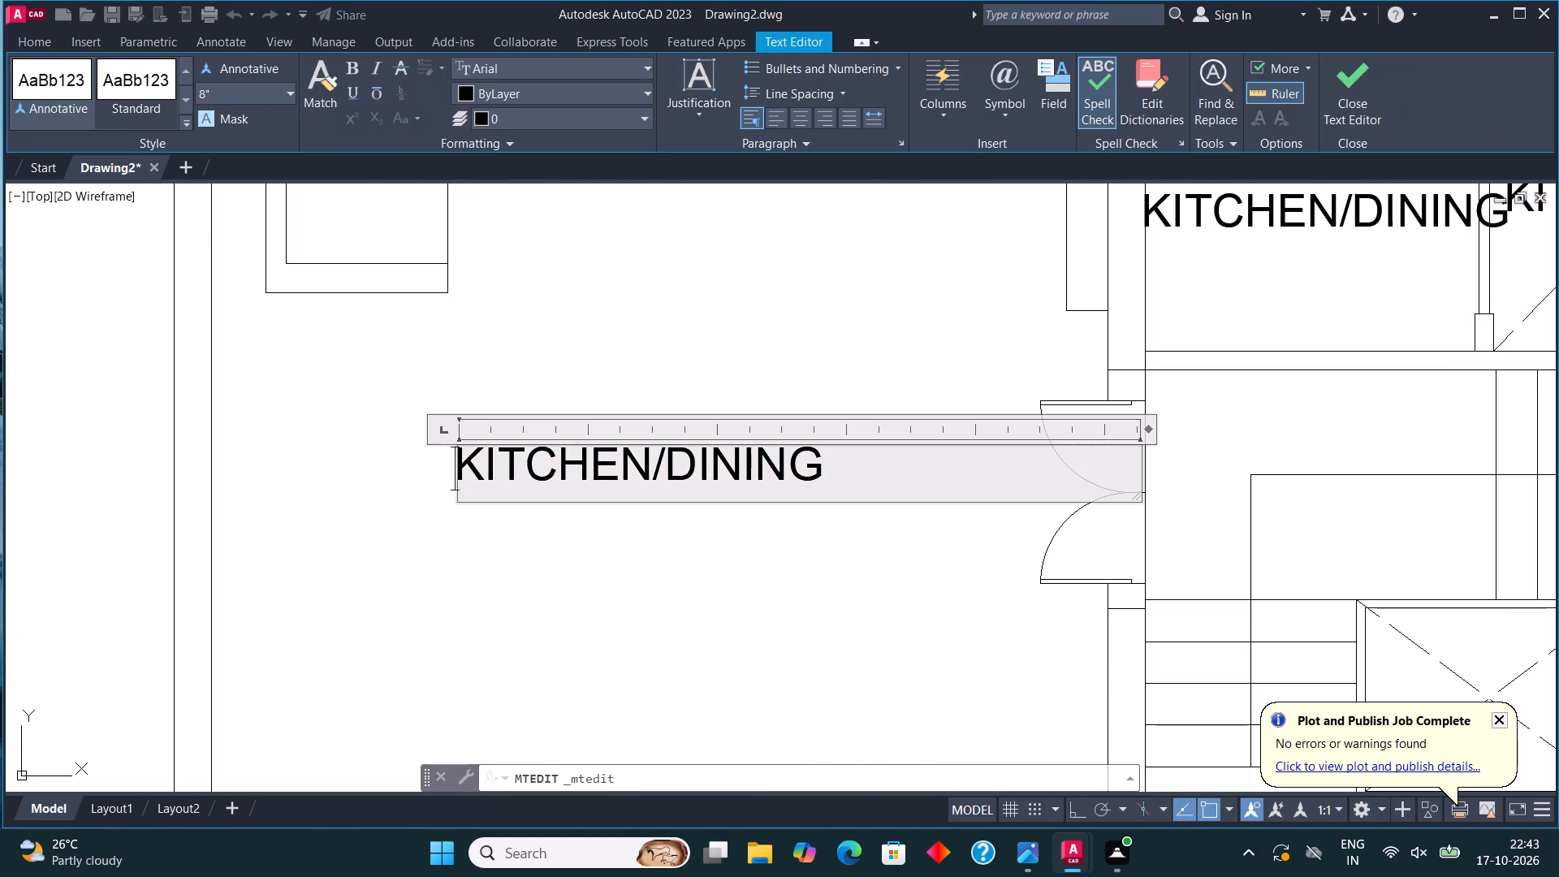
pyautogui.moveTo(823, 477); pyautogui.dragTo(839, 486)
pyautogui.press('BackSpace')
pyautogui.press('BackSpace')
pyautogui.press('BackSpace')
pyautogui.press('BackSpace')
pyautogui.press('BackSpace')
pyautogui.press('BackSpace')
pyautogui.press('BackSpace')
pyautogui.press('BackSpace')
pyautogui.press('BackSpace')
pyautogui.press('BackSpace')
pyautogui.press('BackSpace')
pyautogui.press('BackSpace')
pyautogui.press('BackSpace')
pyautogui.press('BackSpace')
pyautogui.press('BackSpace')
pyautogui.press('BackSpace')
pyautogui.press('BackSpace')
pyautogui.press('BackSpace')
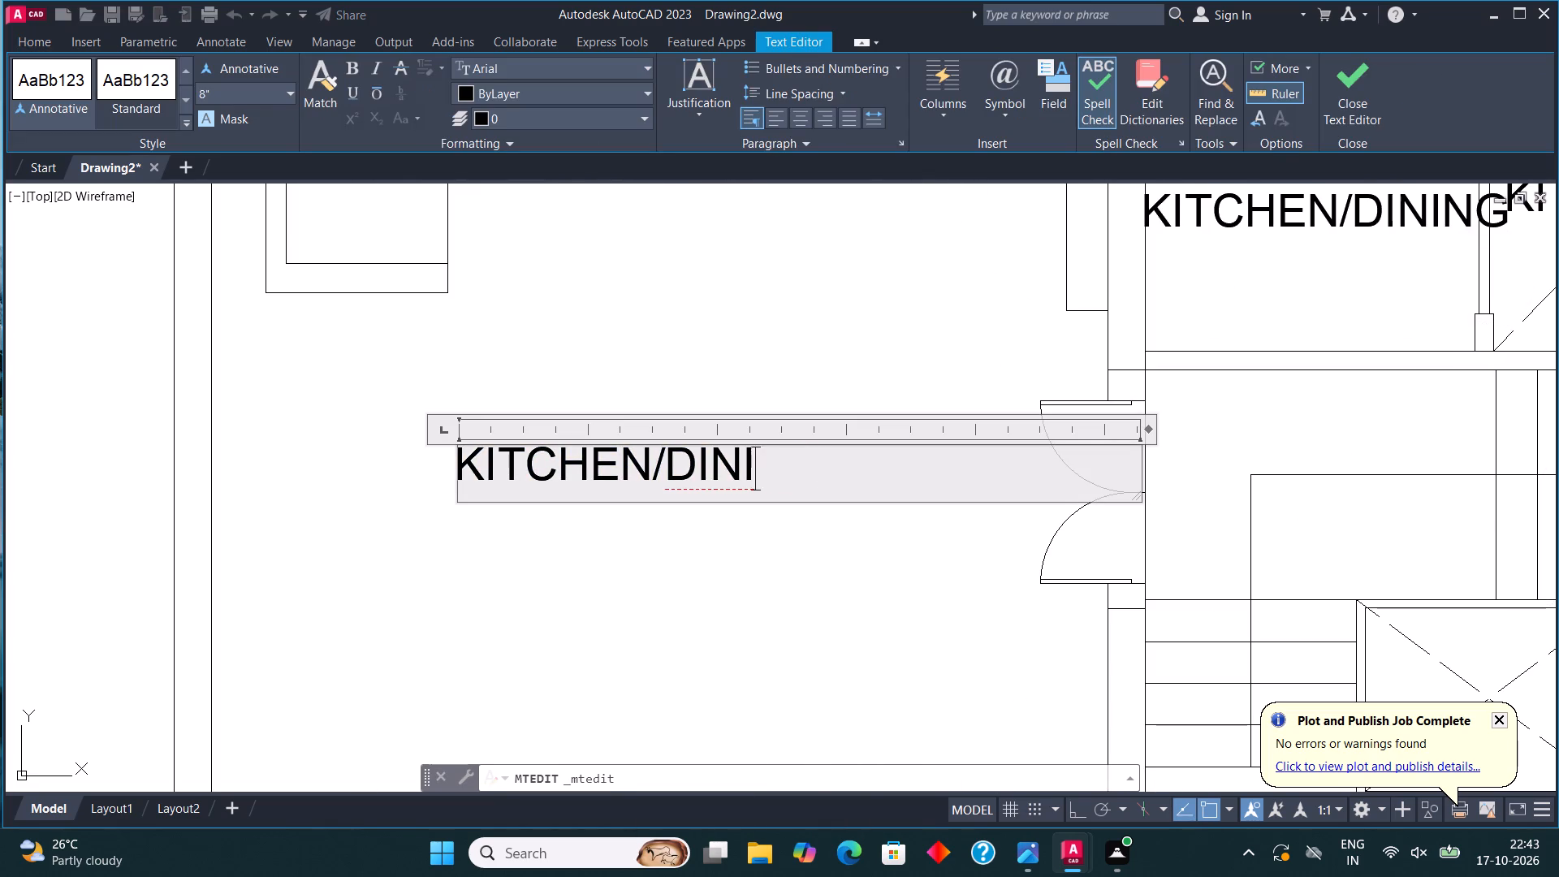
pyautogui.write('LIVING HALL')
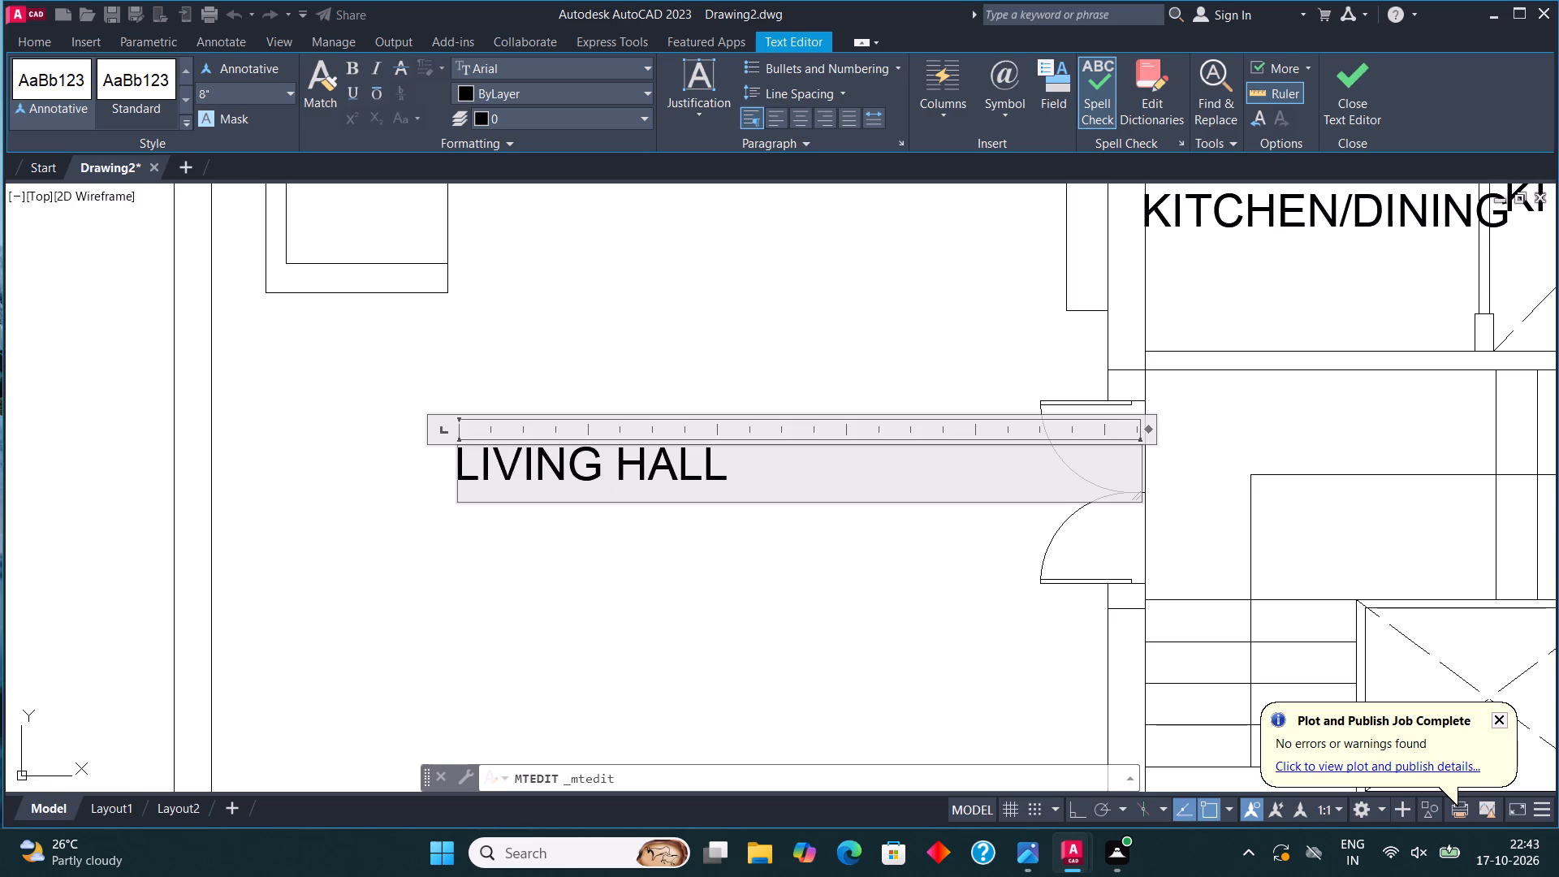
pyautogui.click(1354, 100)
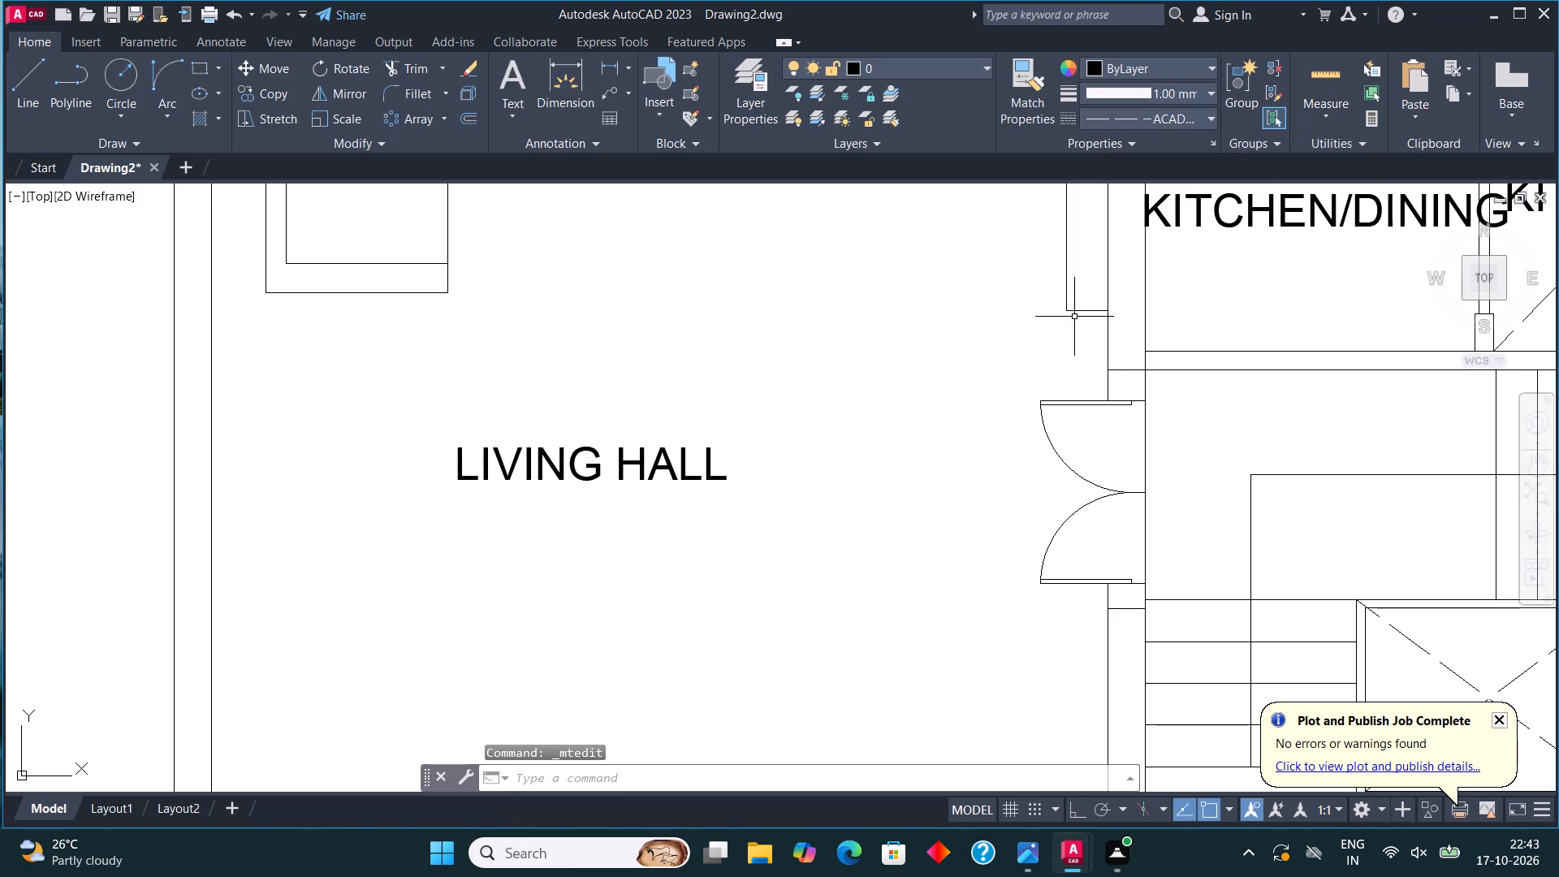
# Change the label copy in the crossed shaft above the staircase to read "DUCT".
pyautogui.scroll(-3, 724, 518)
pyautogui.scroll(2, 1061, 429)
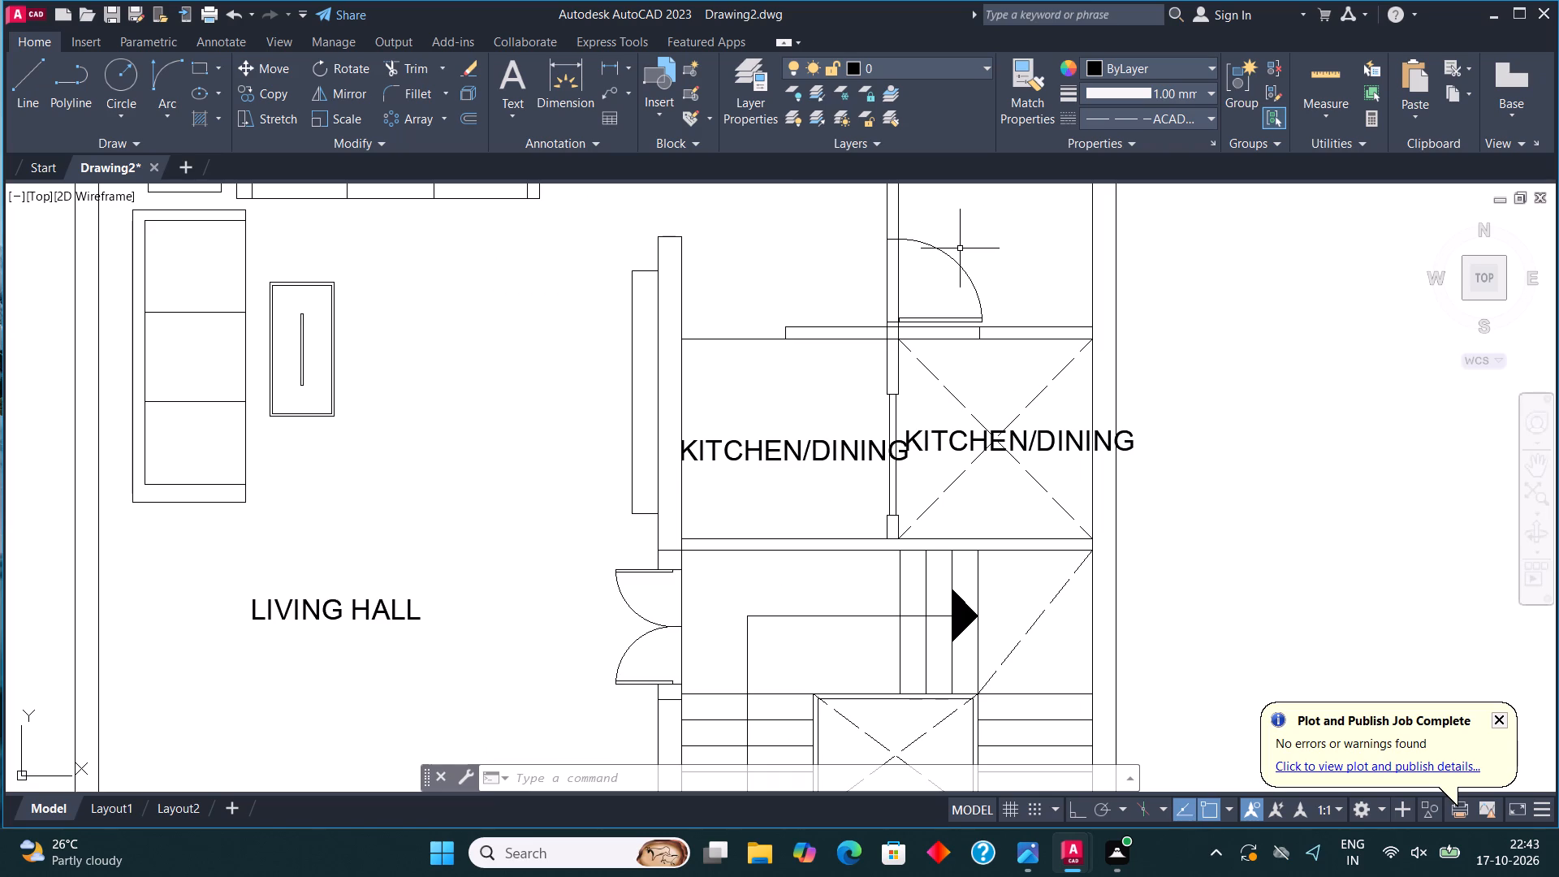
pyautogui.click(964, 443)
pyautogui.rightClick(961, 443)
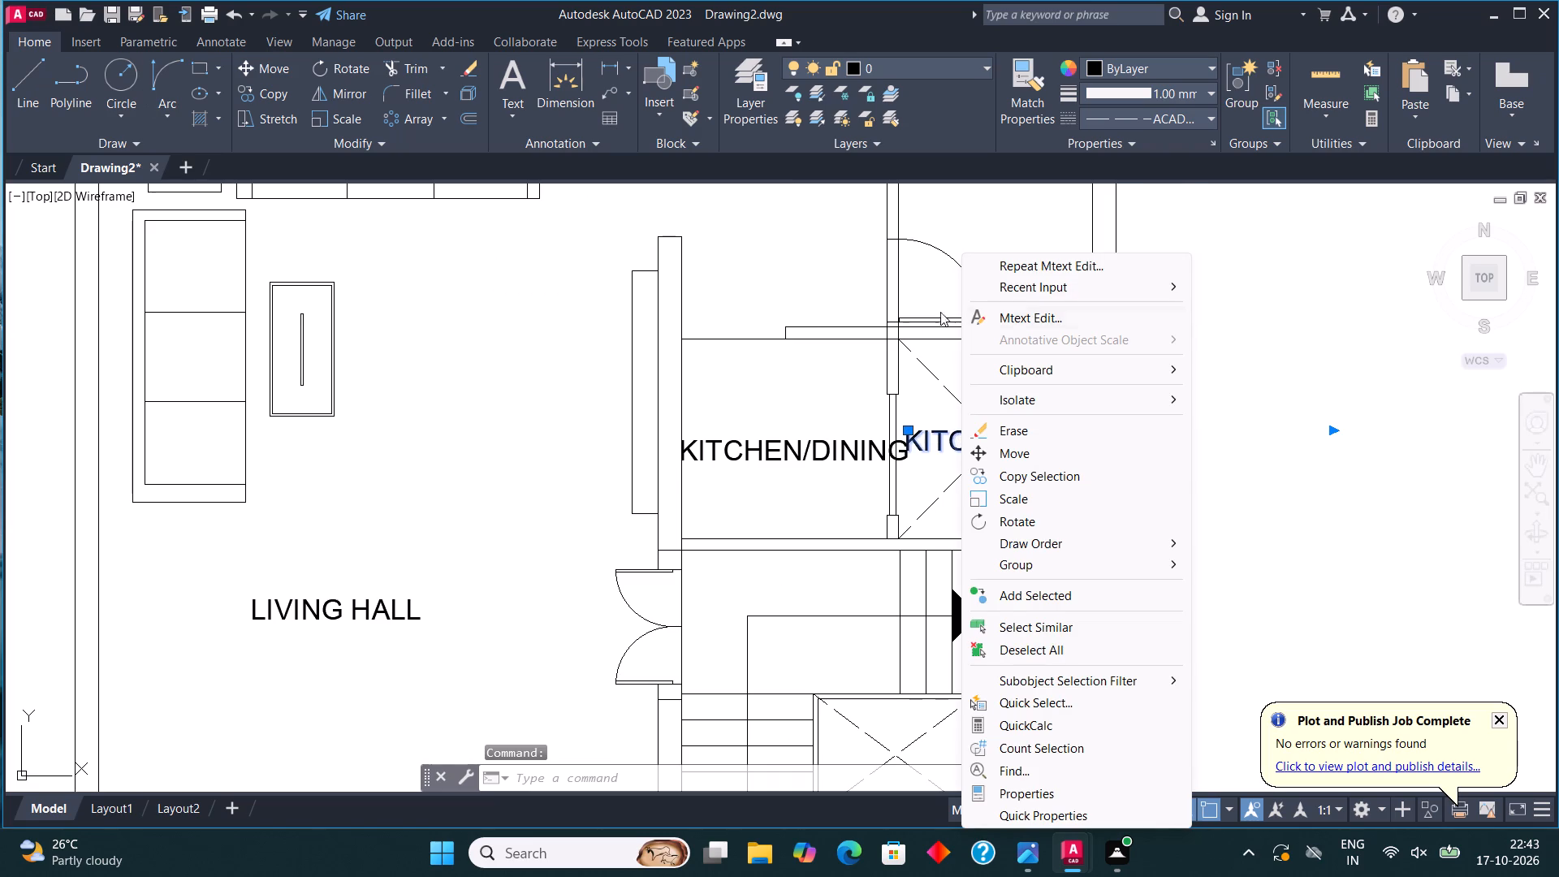
pyautogui.click(1069, 306)
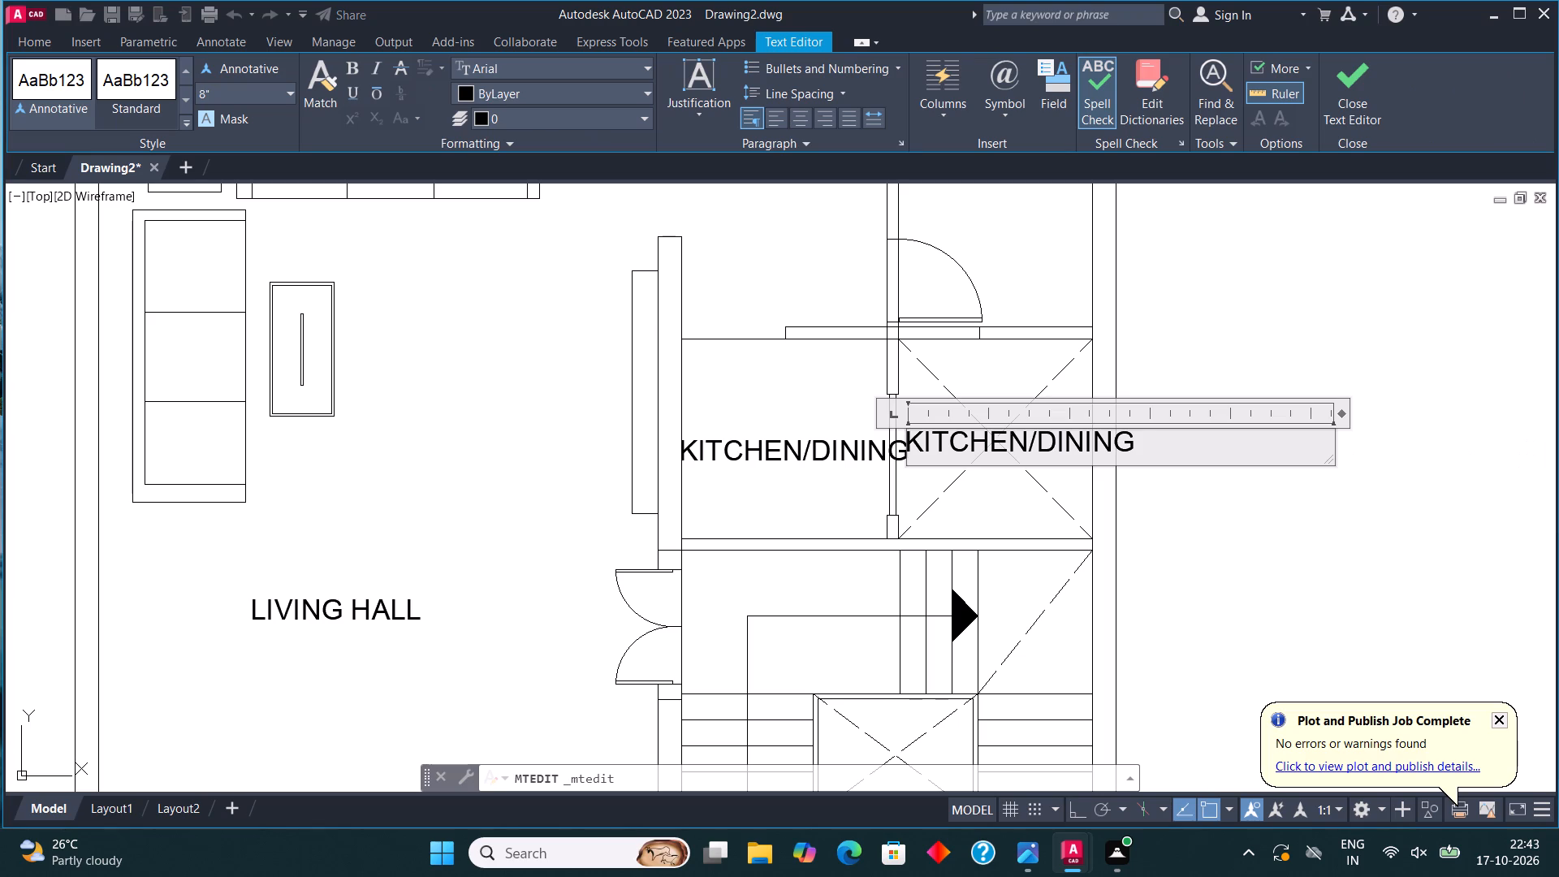
pyautogui.click(1152, 444)
pyautogui.press('BackSpace')
pyautogui.press('BackSpace')
pyautogui.press('BackSpace')
pyautogui.press('BackSpace')
pyautogui.press('BackSpace')
pyautogui.press('BackSpace')
pyautogui.press('BackSpace')
pyautogui.press('BackSpace')
pyautogui.press('BackSpace')
pyautogui.press('BackSpace')
pyautogui.press('BackSpace')
pyautogui.press('BackSpace')
pyautogui.press('BackSpace')
pyautogui.press('BackSpace')
pyautogui.press('BackSpace')
pyautogui.press('BackSpace')
pyautogui.press('BackSpace')
pyautogui.press('BackSpace')
pyautogui.press('BackSpace')
pyautogui.press('BackSpace')
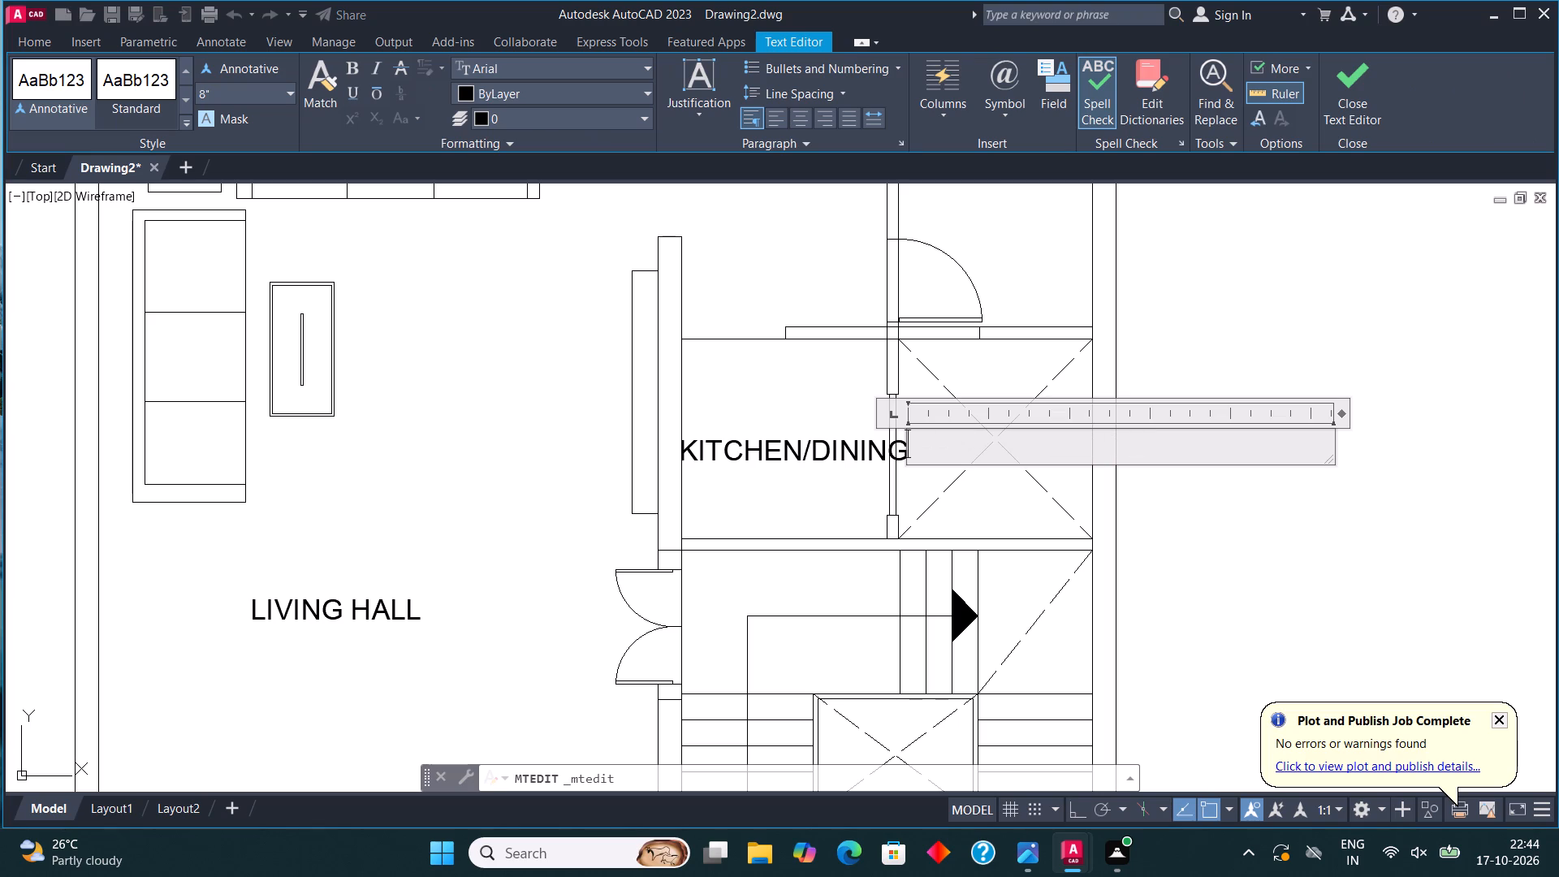
pyautogui.write('DUCK')
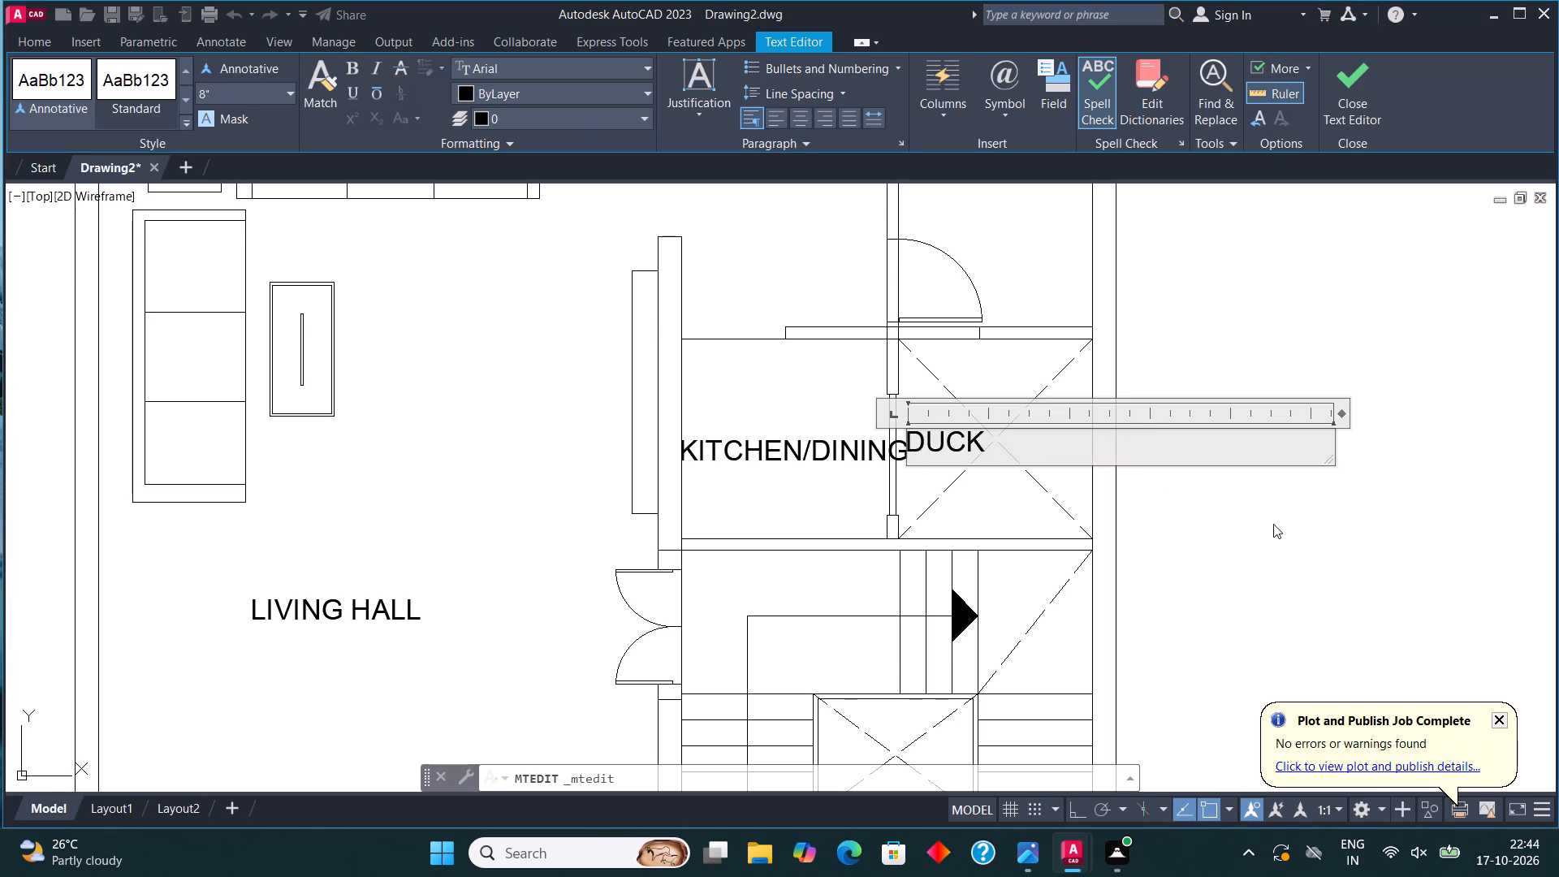
pyautogui.click(1039, 456)
pyautogui.press('BackSpace')
pyautogui.press('t')
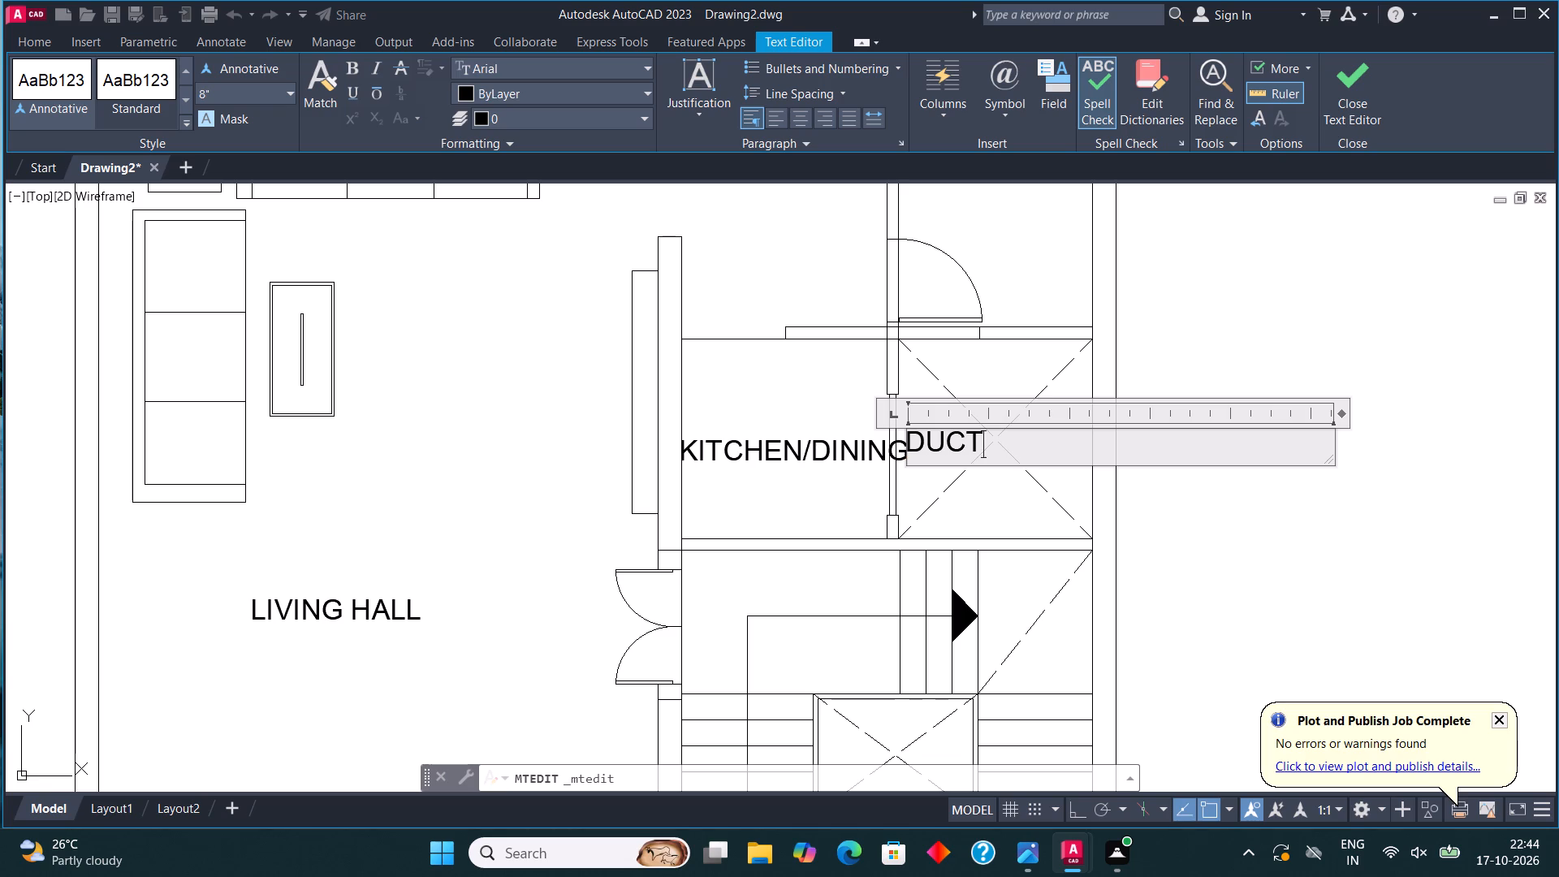
pyautogui.click(1352, 75)
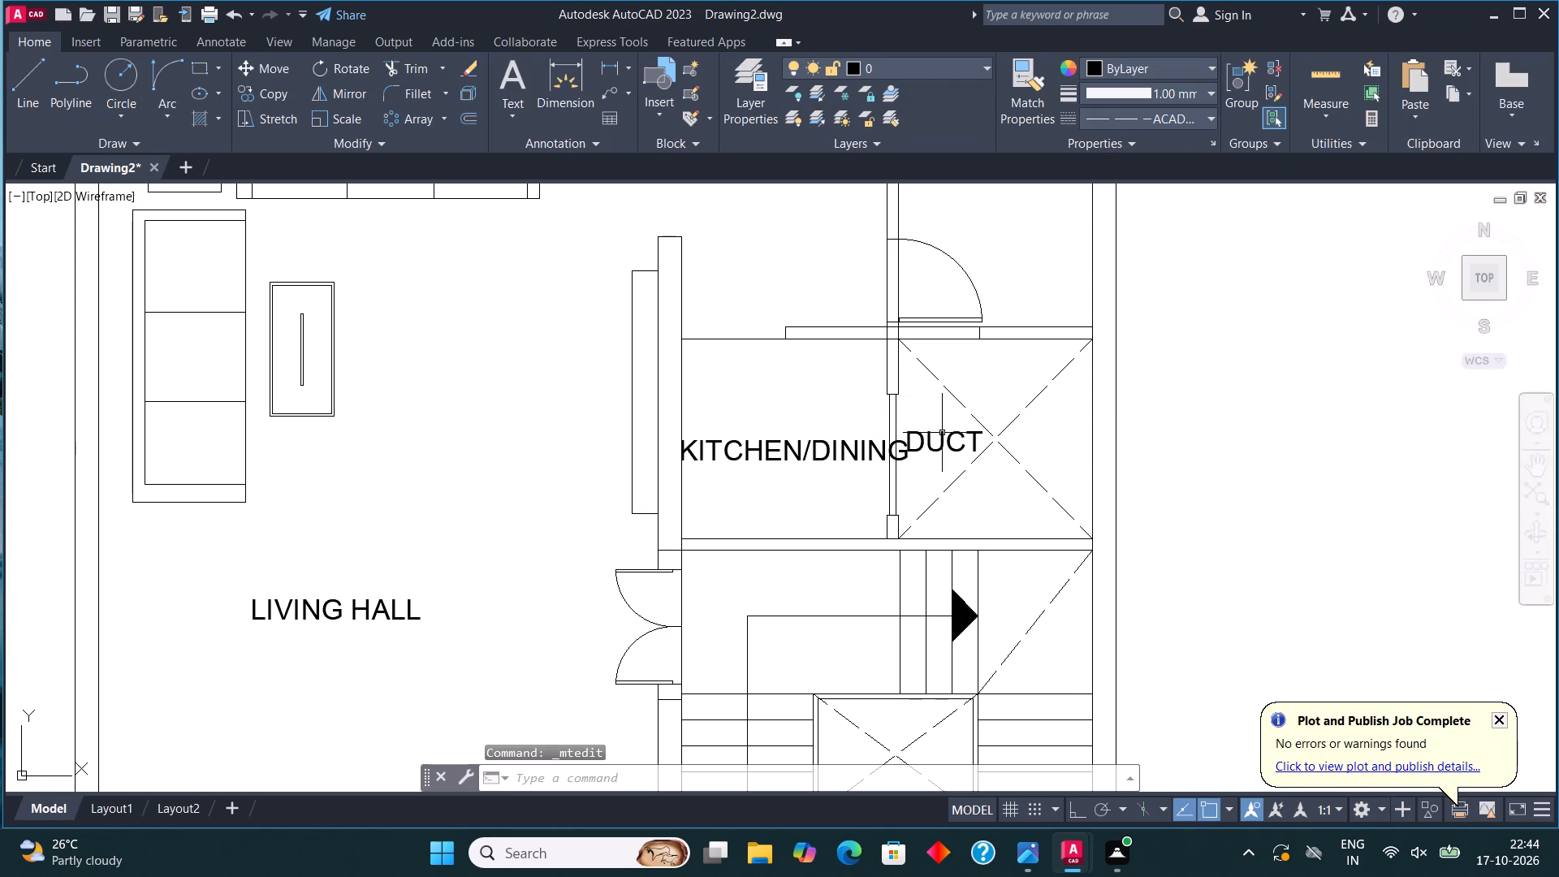
# Change the label copy in the small space beside the duct to read "W.C".
pyautogui.click(835, 443)
pyautogui.rightClick(826, 451)
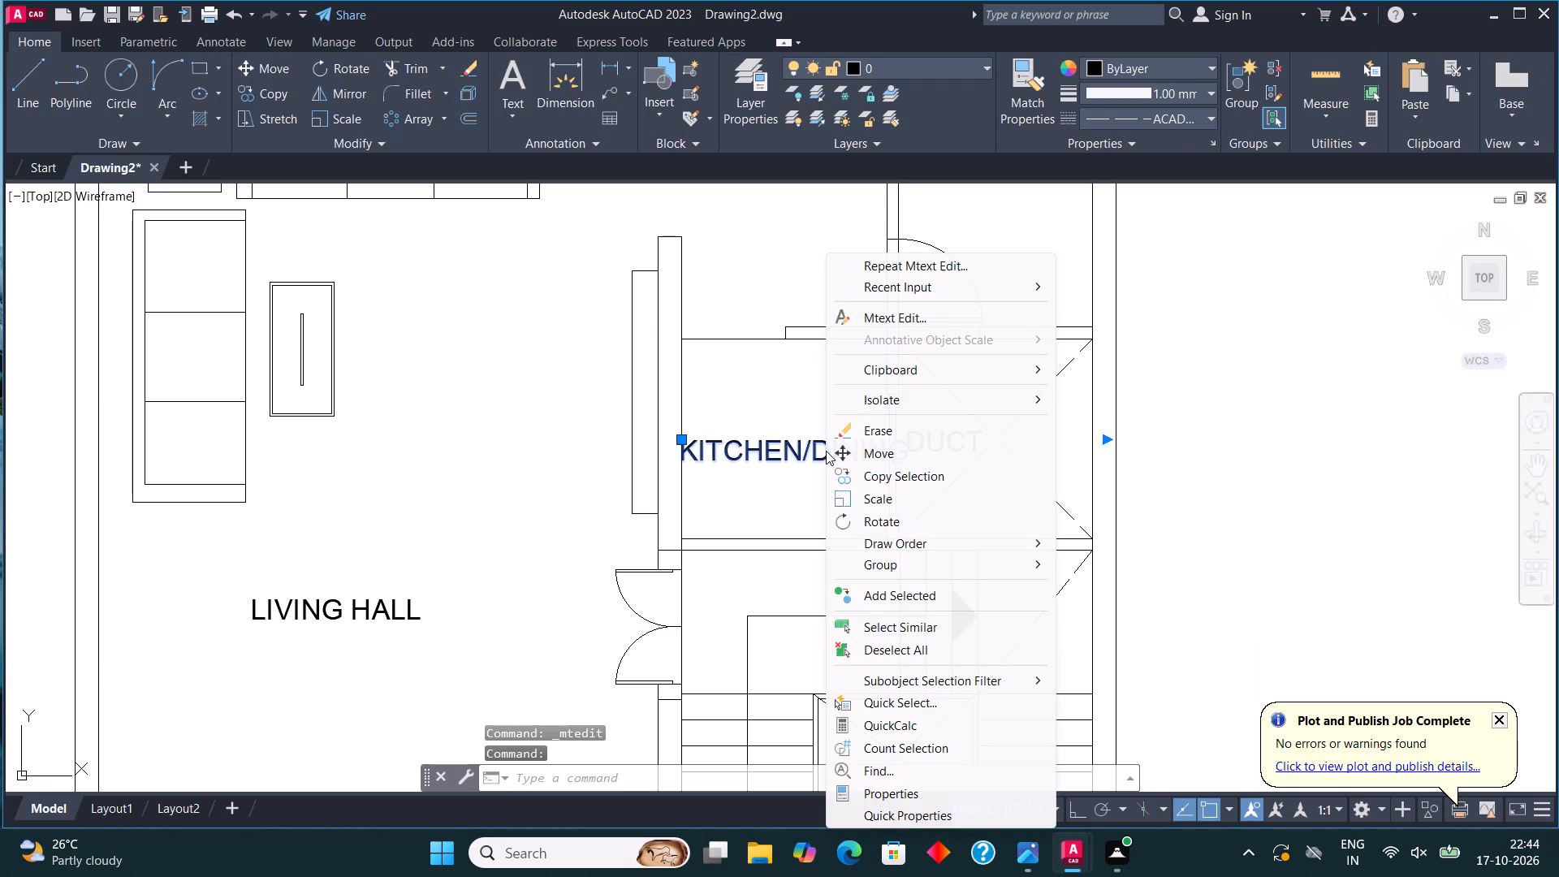
pyautogui.click(897, 319)
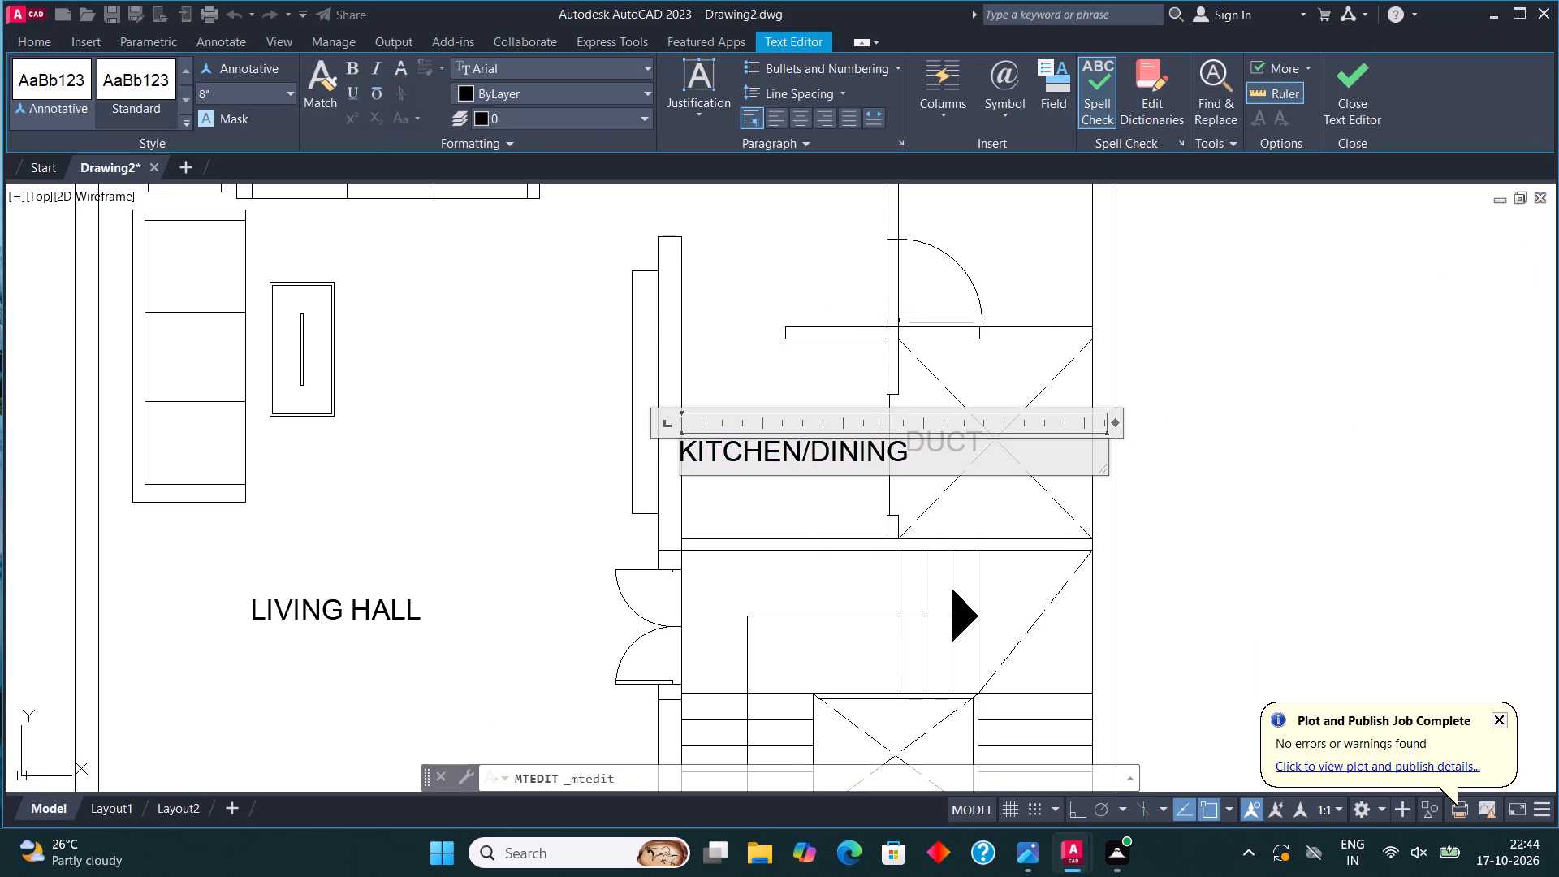
pyautogui.click(918, 452)
pyautogui.press('BackSpace')
pyautogui.press('BackSpace')
pyautogui.press('BackSpace')
pyautogui.press('BackSpace')
pyautogui.press('BackSpace')
pyautogui.press('BackSpace')
pyautogui.press('BackSpace')
pyautogui.press('BackSpace')
pyautogui.press('BackSpace')
pyautogui.press('BackSpace')
pyautogui.press('BackSpace')
pyautogui.press('BackSpace')
pyautogui.press('BackSpace')
pyautogui.press('BackSpace')
pyautogui.press('BackSpace')
pyautogui.press('BackSpace')
pyautogui.press('BackSpace')
pyautogui.press('BackSpace')
pyautogui.press('BackSpace')
pyautogui.press('BackSpace')
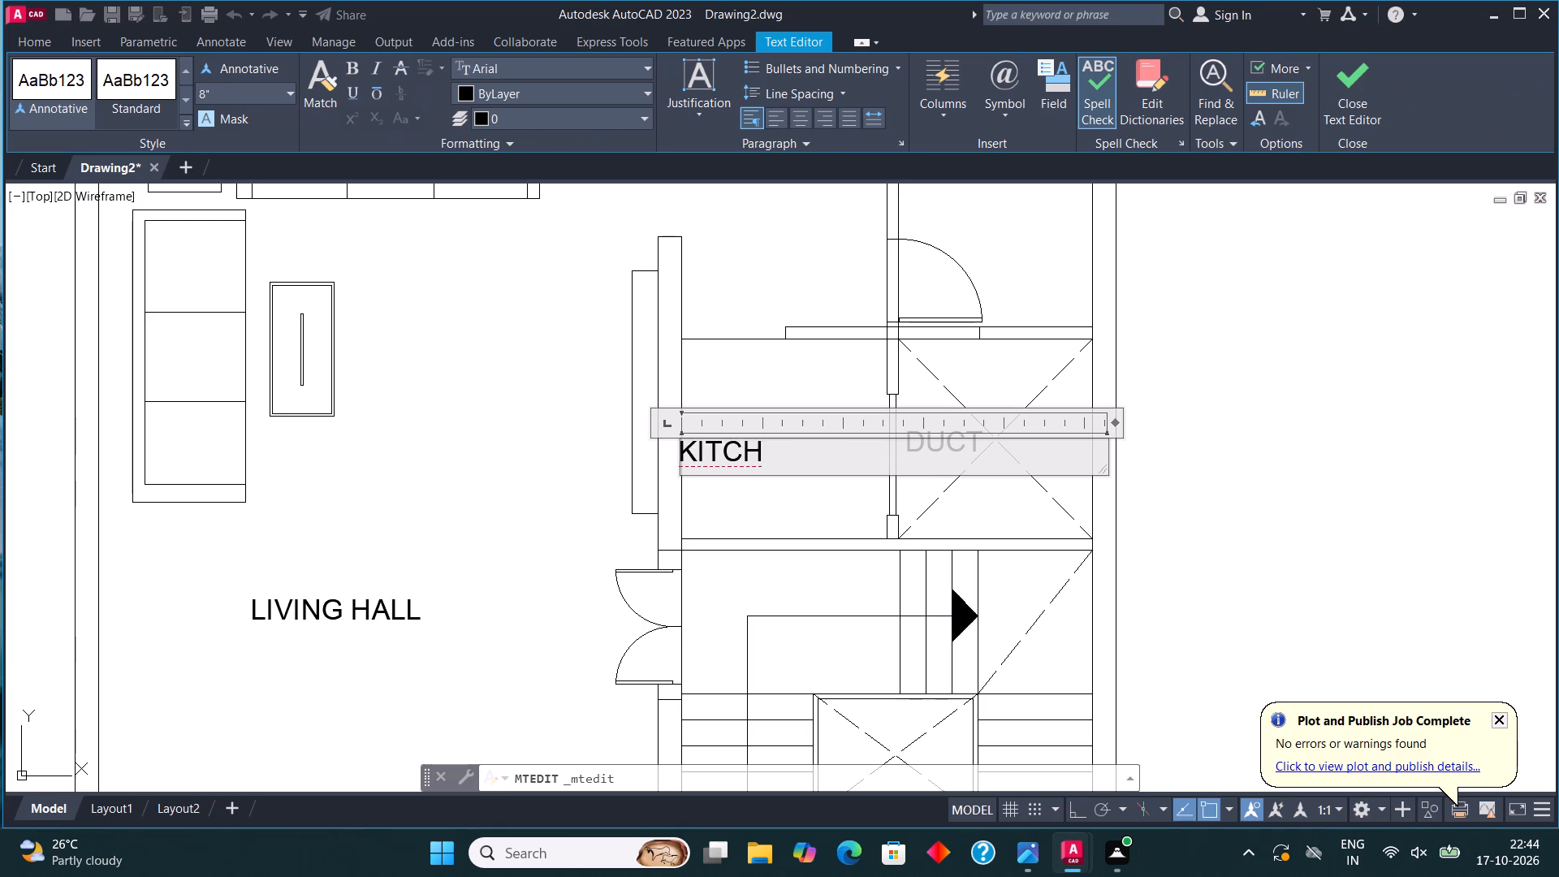
pyautogui.write('W.C')
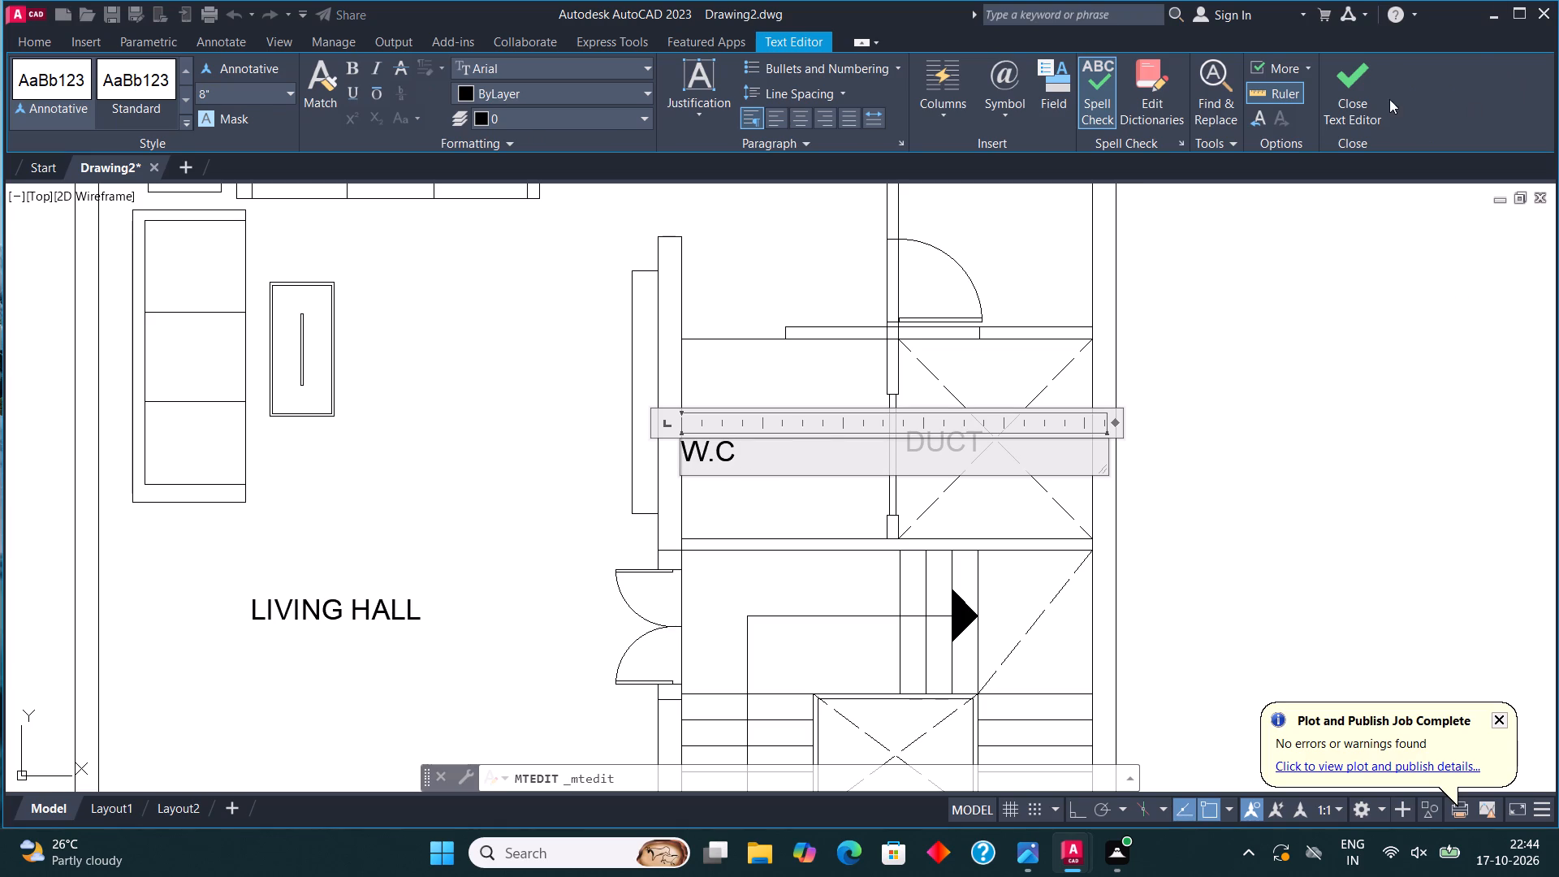
pyautogui.click(1362, 91)
# Move the DUCT label to the centre of the crossed shaft.
pyautogui.click(942, 447)
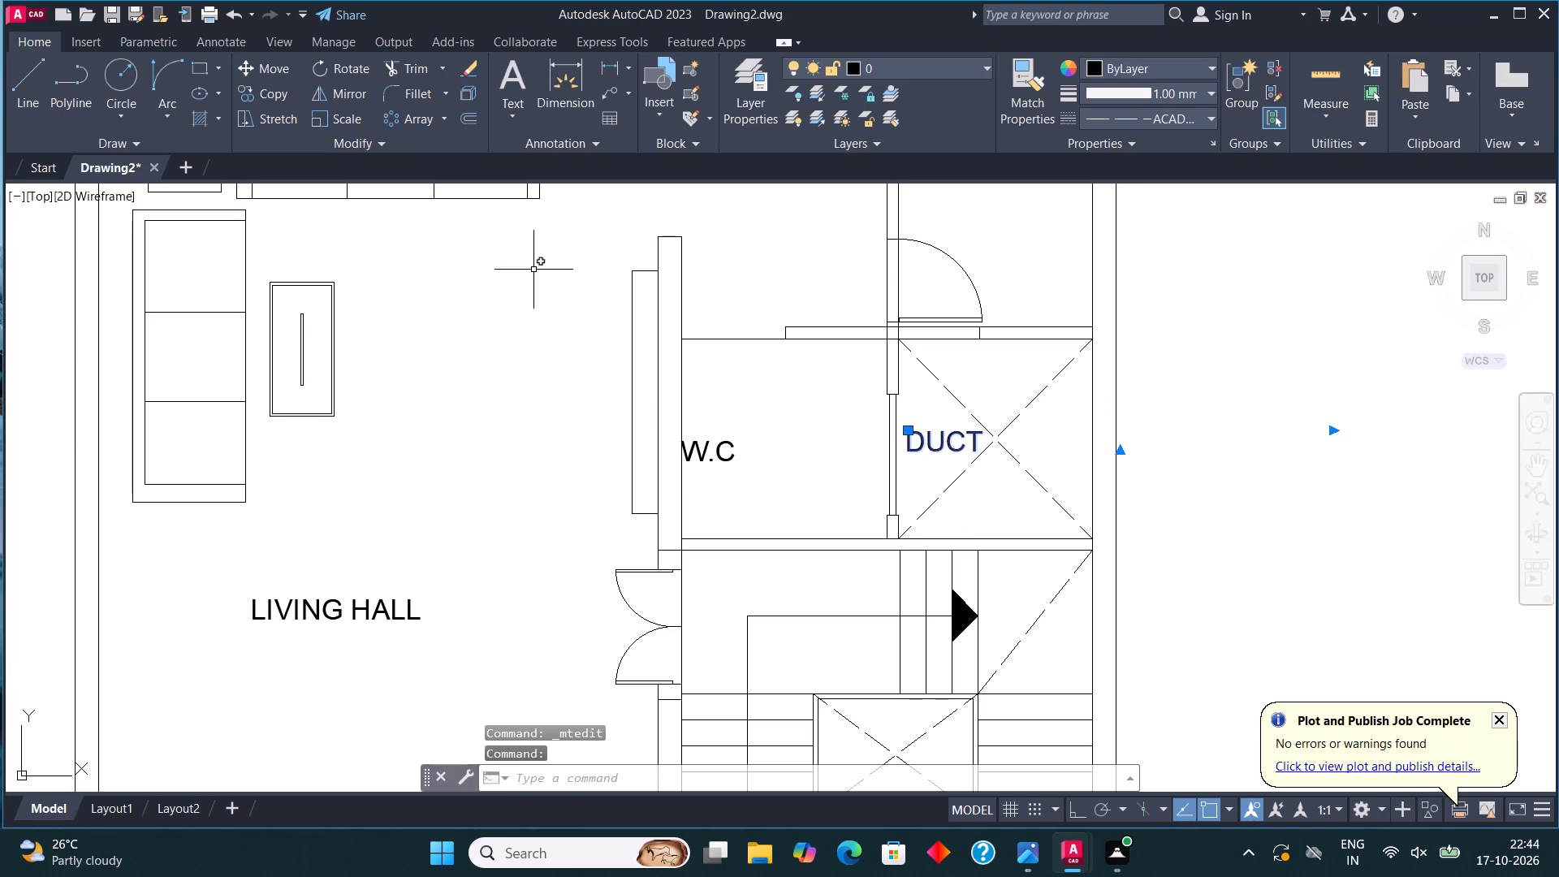
pyautogui.click(271, 63)
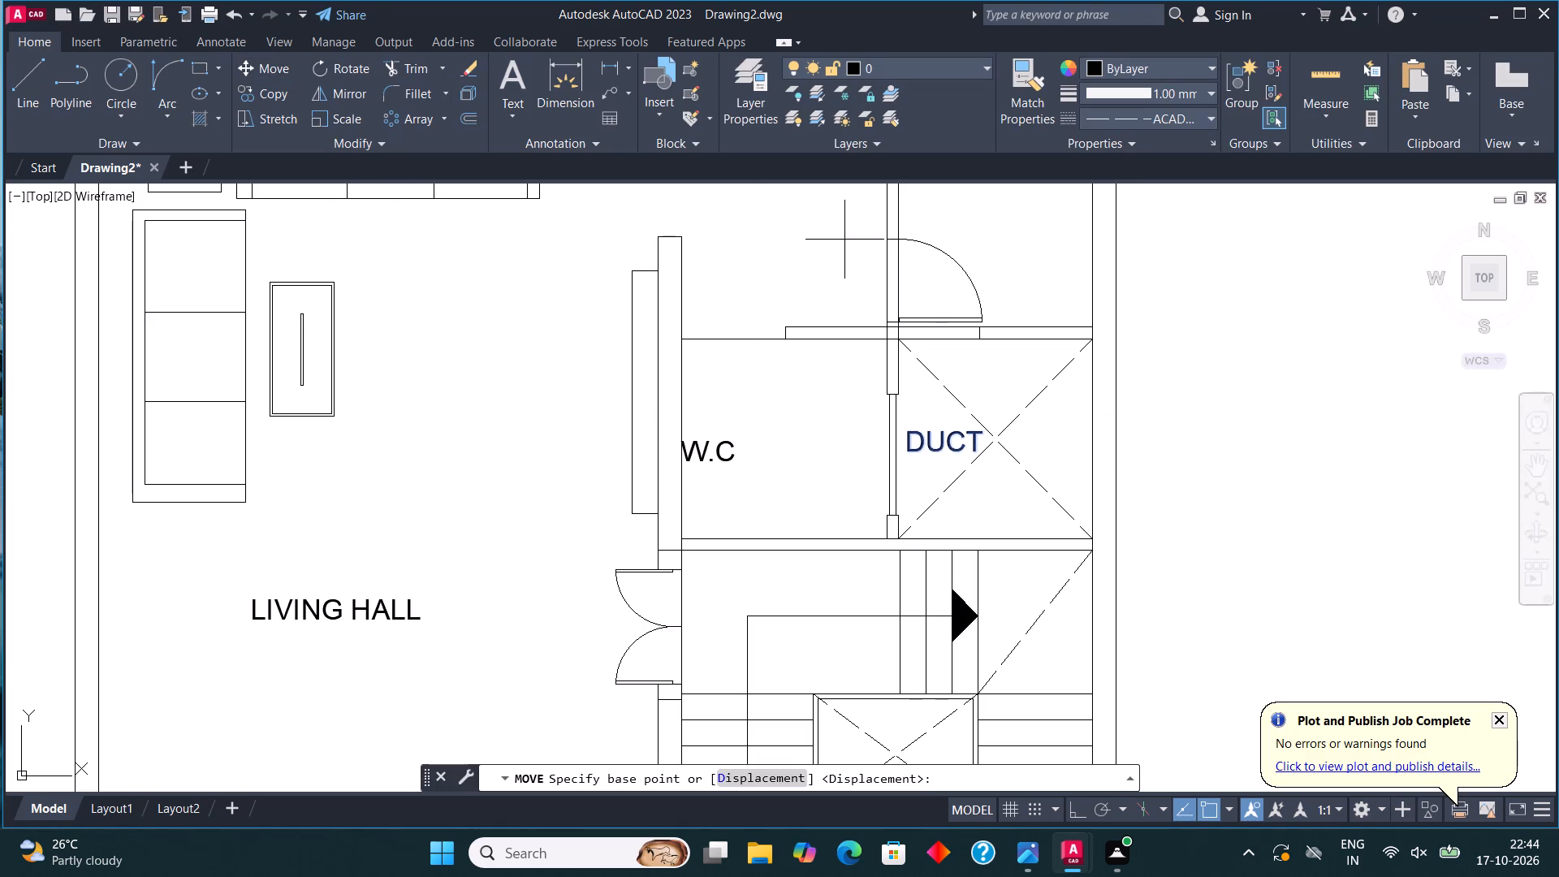
pyautogui.click(948, 442)
pyautogui.click(995, 439)
# Move the W.C label away from the wall to the middle of its room.
pyautogui.click(733, 450)
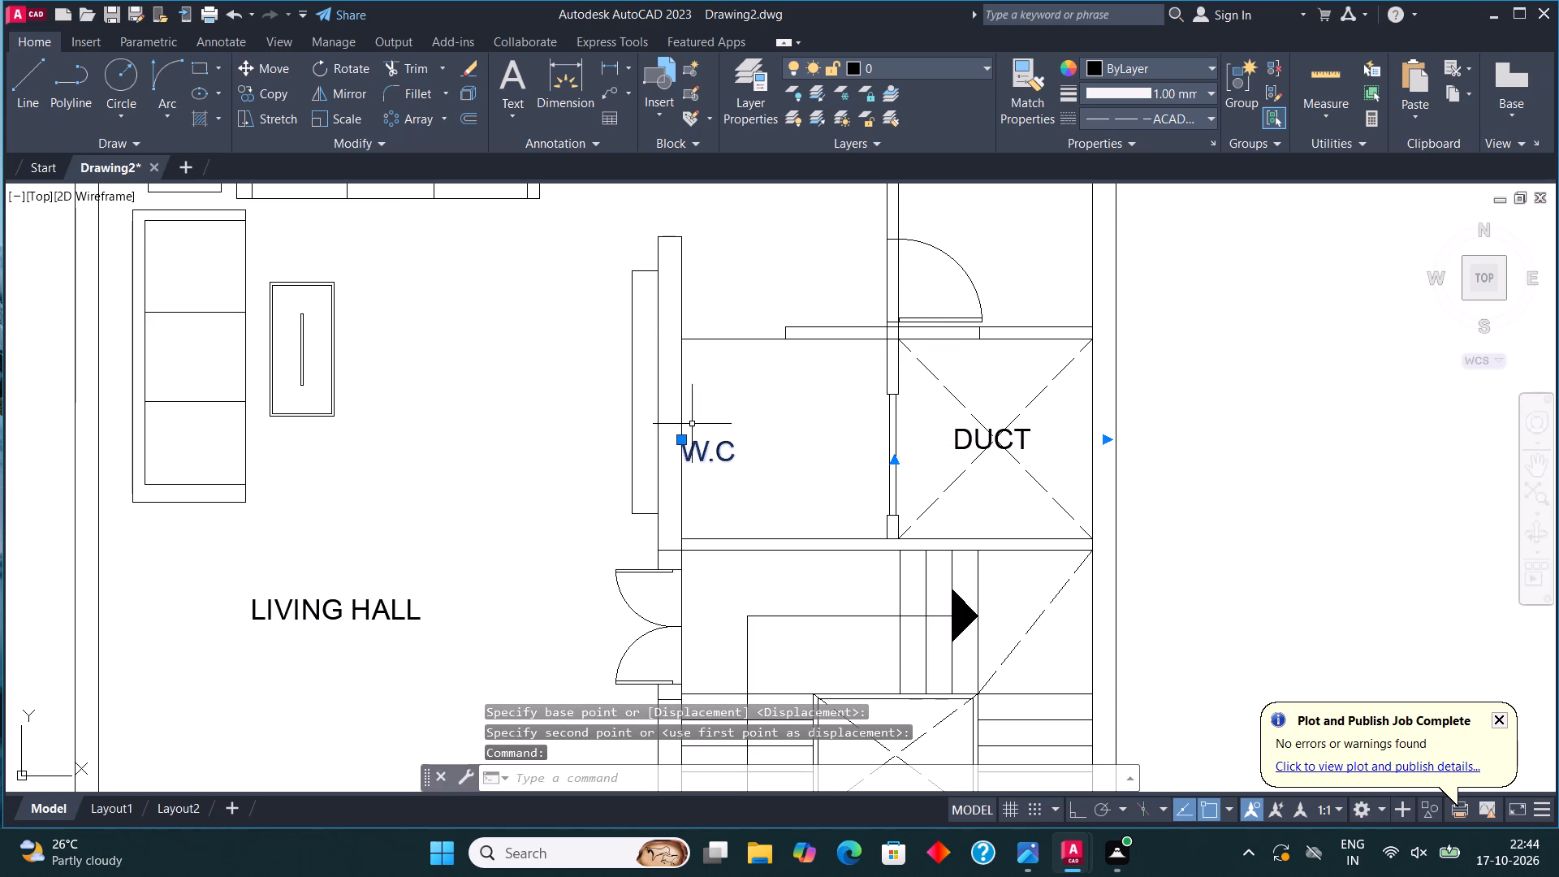
pyautogui.click(272, 71)
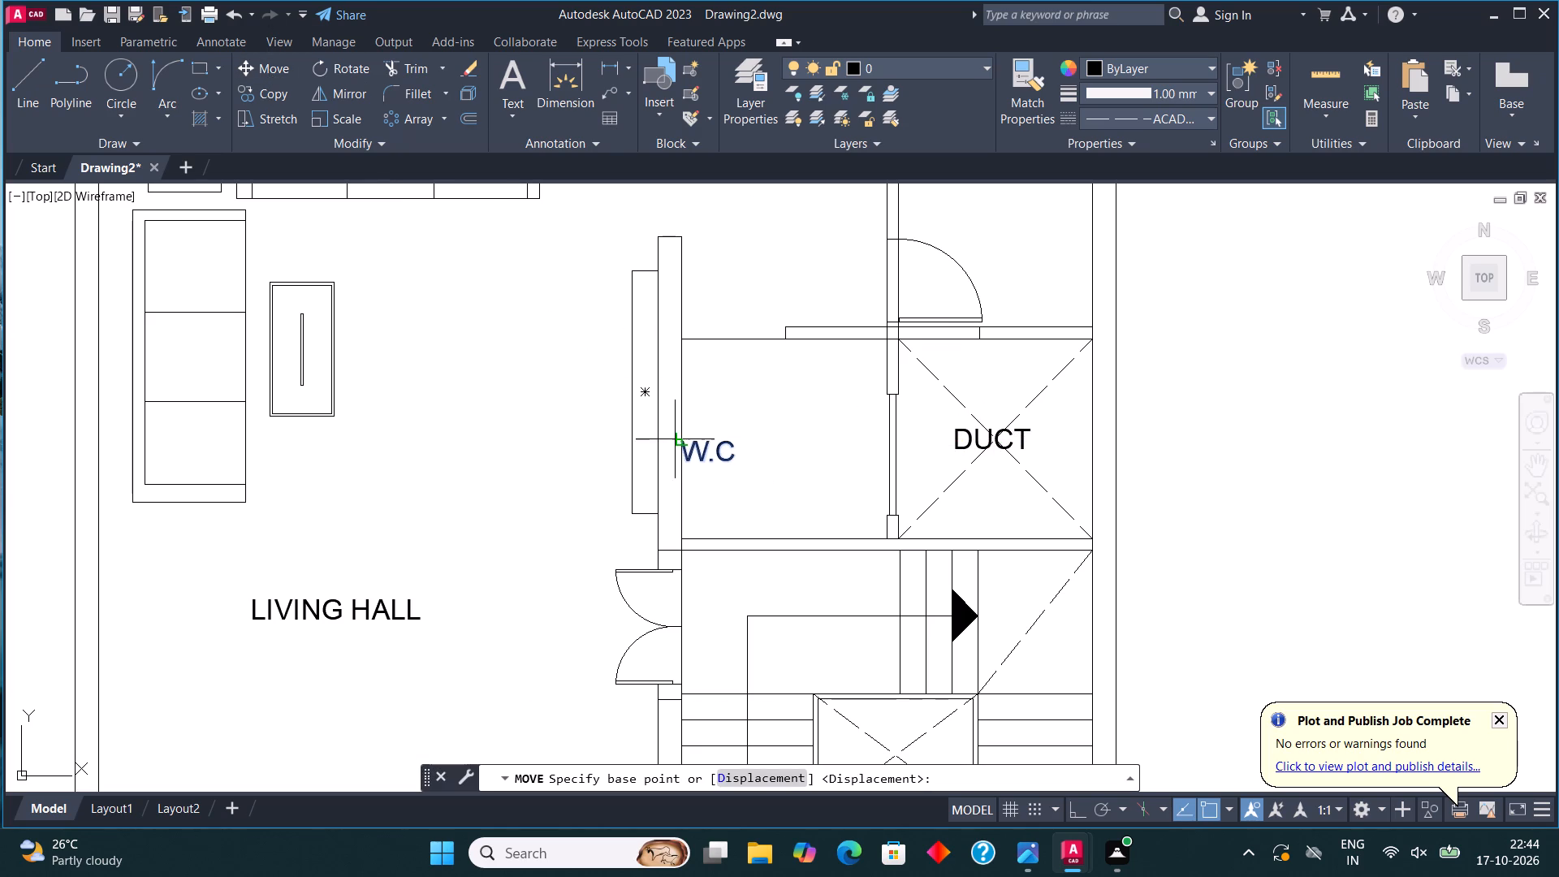
pyautogui.click(720, 459)
pyautogui.click(749, 452)
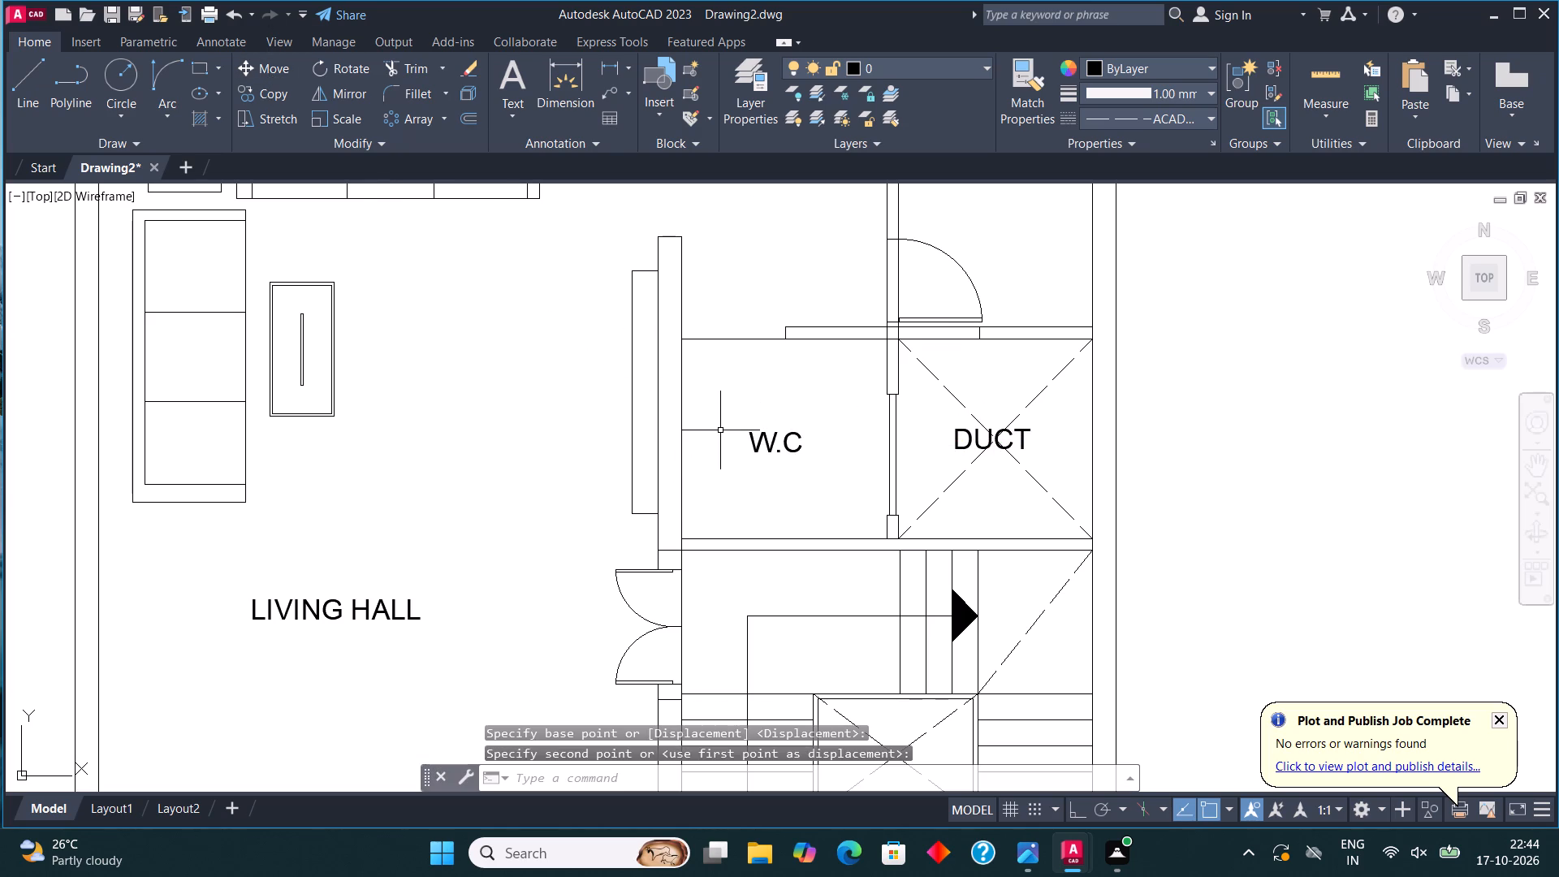
# Change the label copy in the toilet room above the duct to read "BATH".
pyautogui.scroll(-3, 701, 525)
pyautogui.scroll(2, 736, 455)
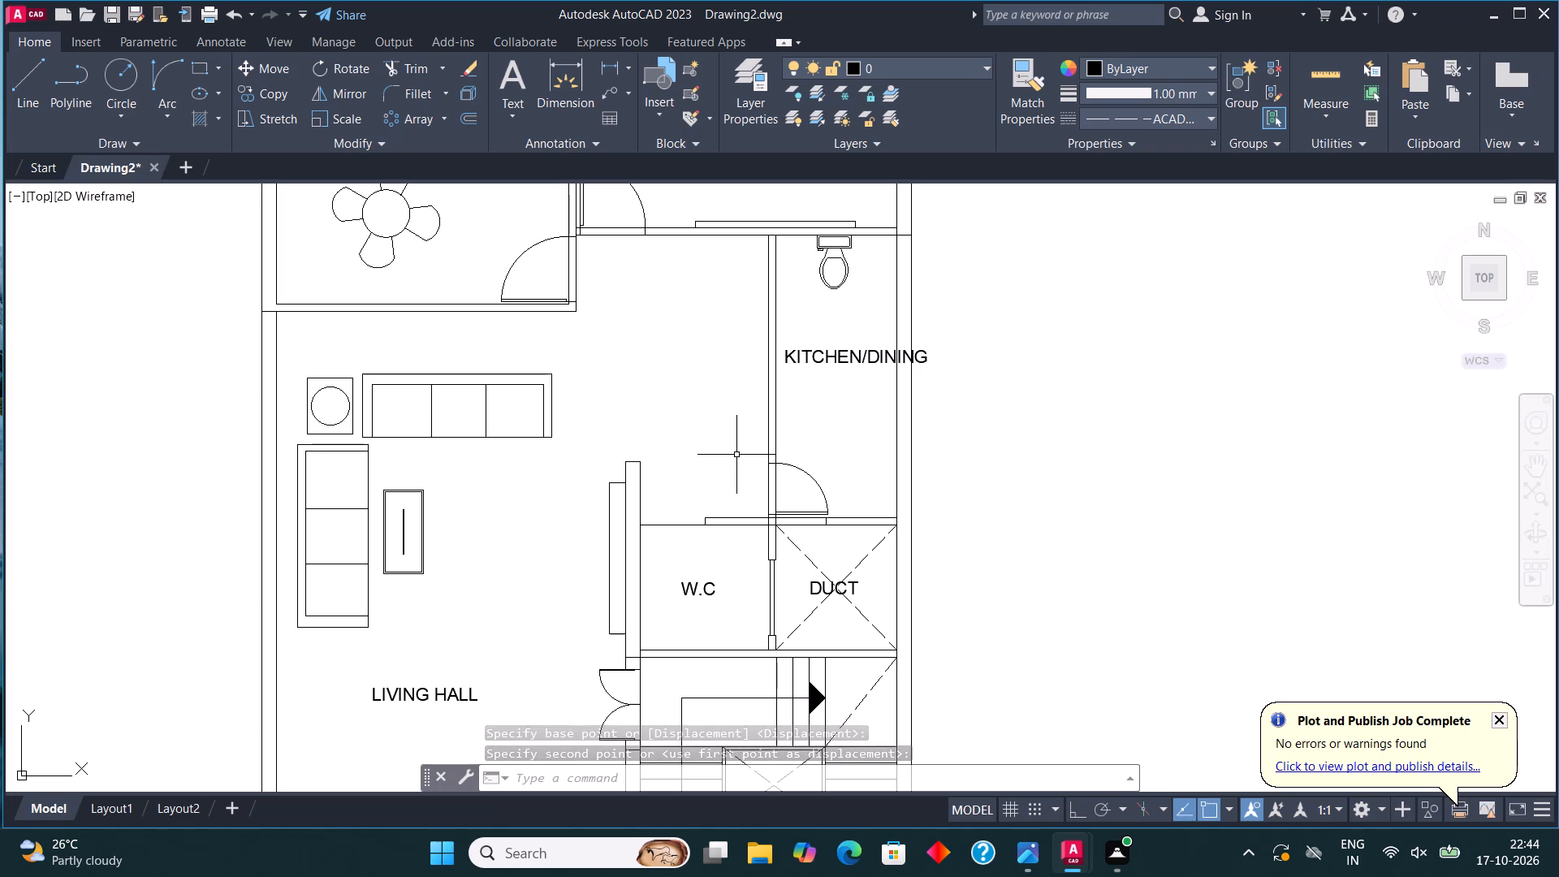
pyautogui.scroll(1, 854, 364)
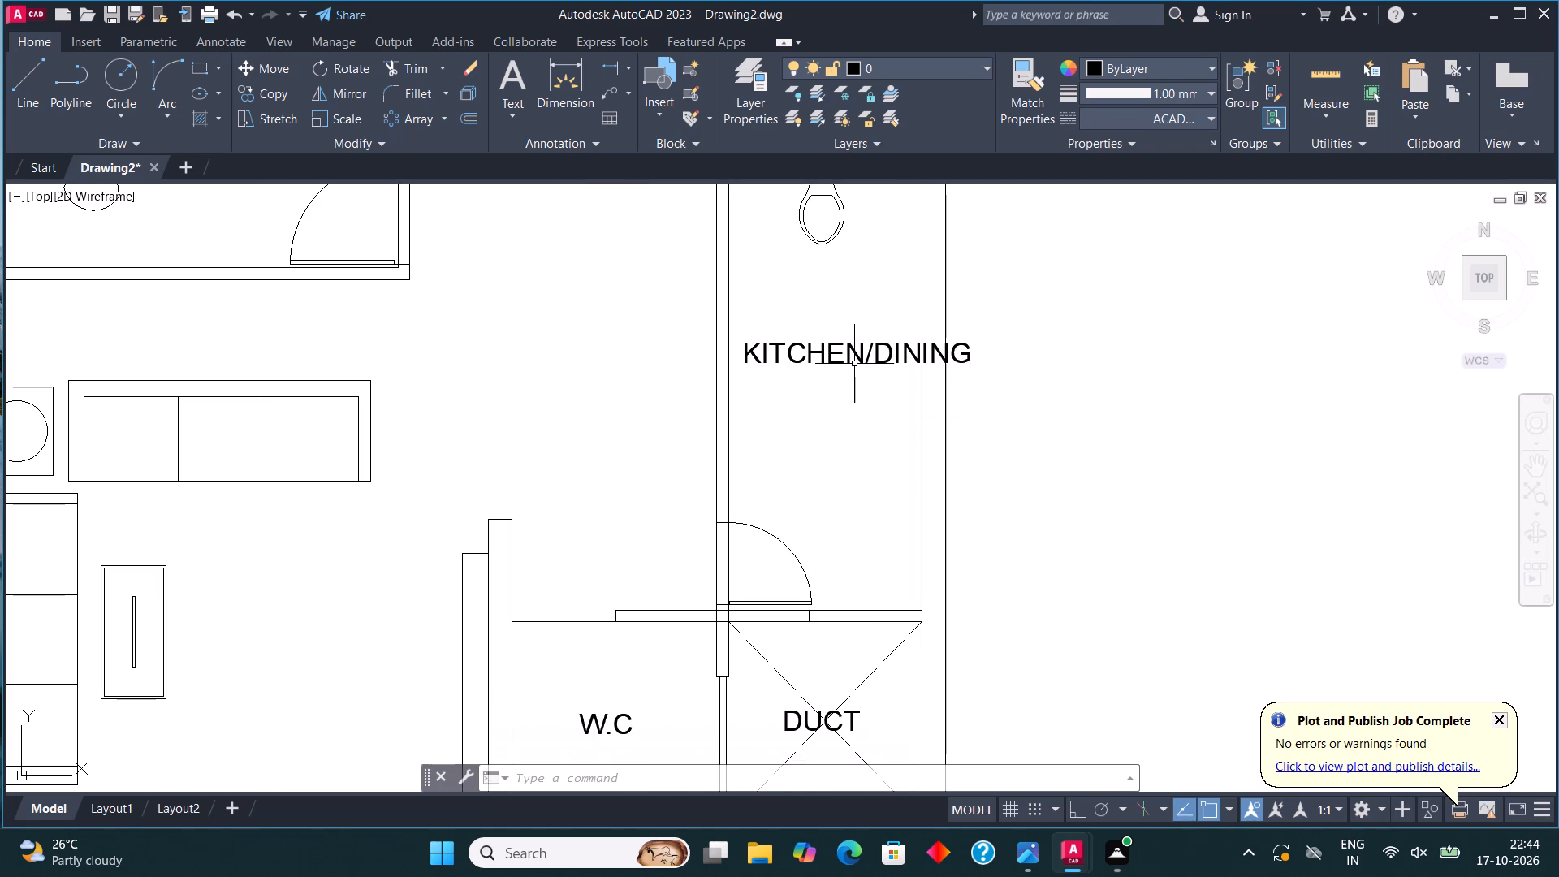
pyautogui.click(854, 364)
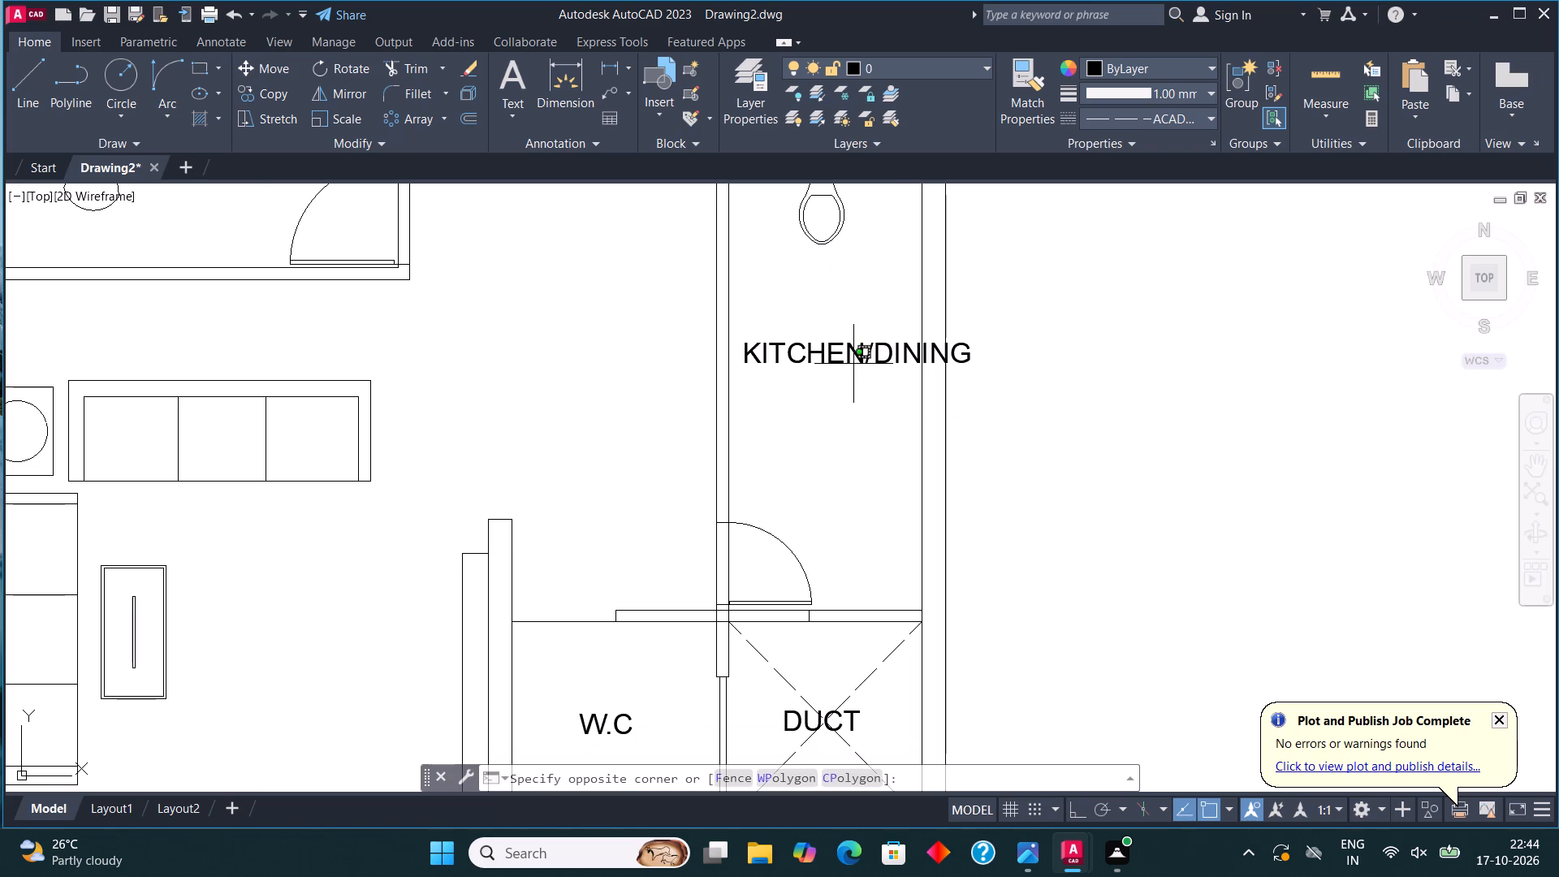
pyautogui.click(802, 353)
pyautogui.rightClick(802, 353)
pyautogui.click(861, 313)
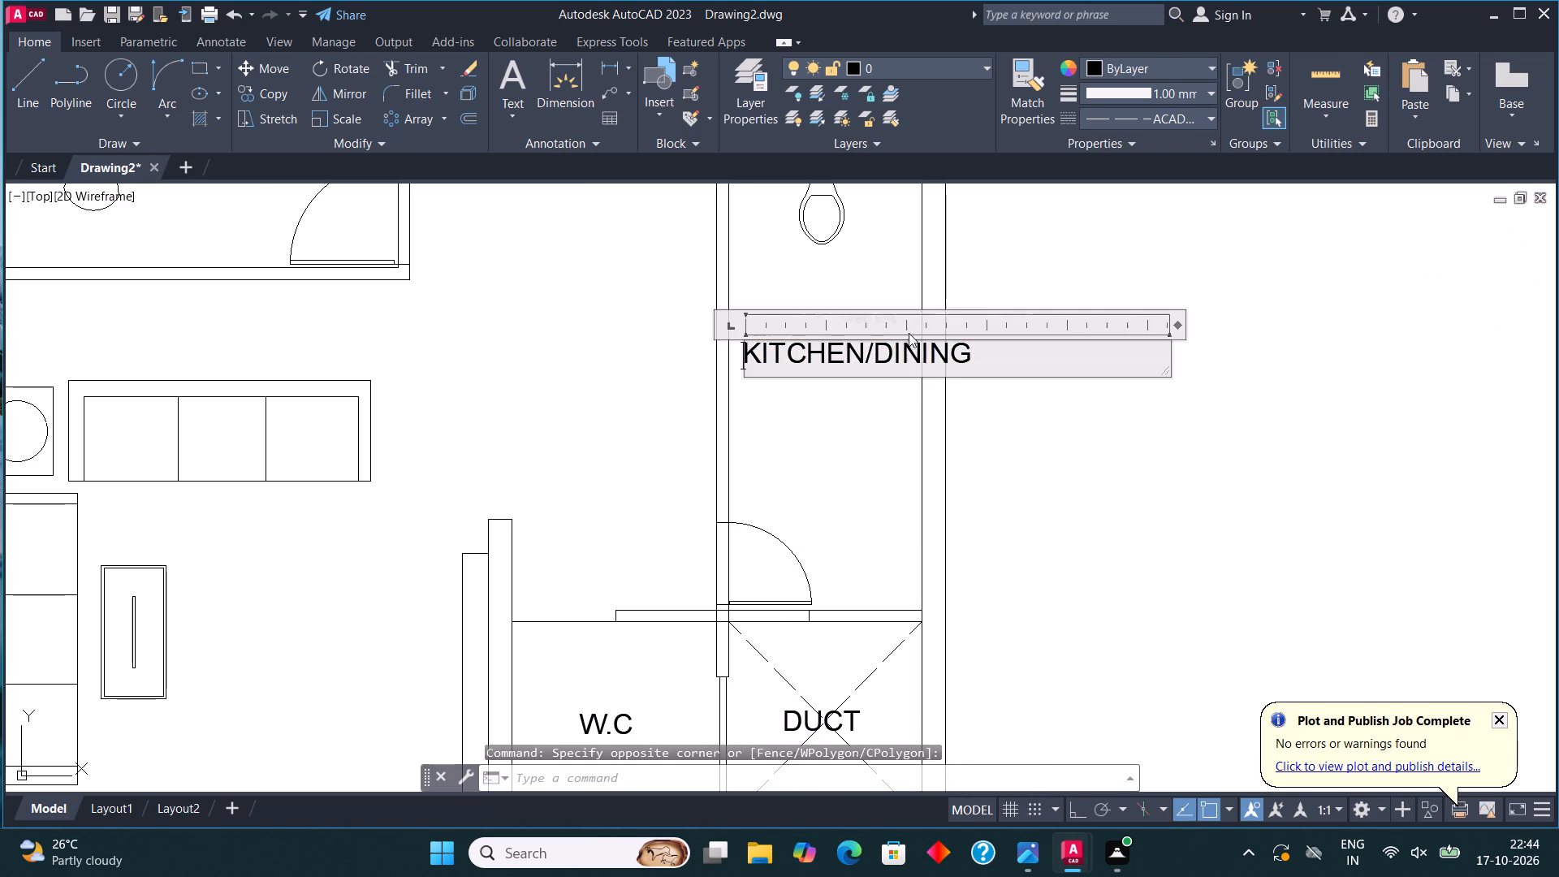
pyautogui.click(993, 358)
pyautogui.press('BackSpace')
pyautogui.press('BackSpace')
pyautogui.press('BackSpace')
pyautogui.press('BackSpace')
pyautogui.press('BackSpace')
pyautogui.press('BackSpace')
pyautogui.press('BackSpace')
pyautogui.press('BackSpace')
pyautogui.press('BackSpace')
pyautogui.press('BackSpace')
pyautogui.press('BackSpace')
pyautogui.press('BackSpace')
pyautogui.press('BackSpace')
pyautogui.press('BackSpace')
pyautogui.press('BackSpace')
pyautogui.press('BackSpace')
pyautogui.press('BackSpace')
pyautogui.press('BackSpace')
pyautogui.press('BackSpace')
pyautogui.press('BackSpace')
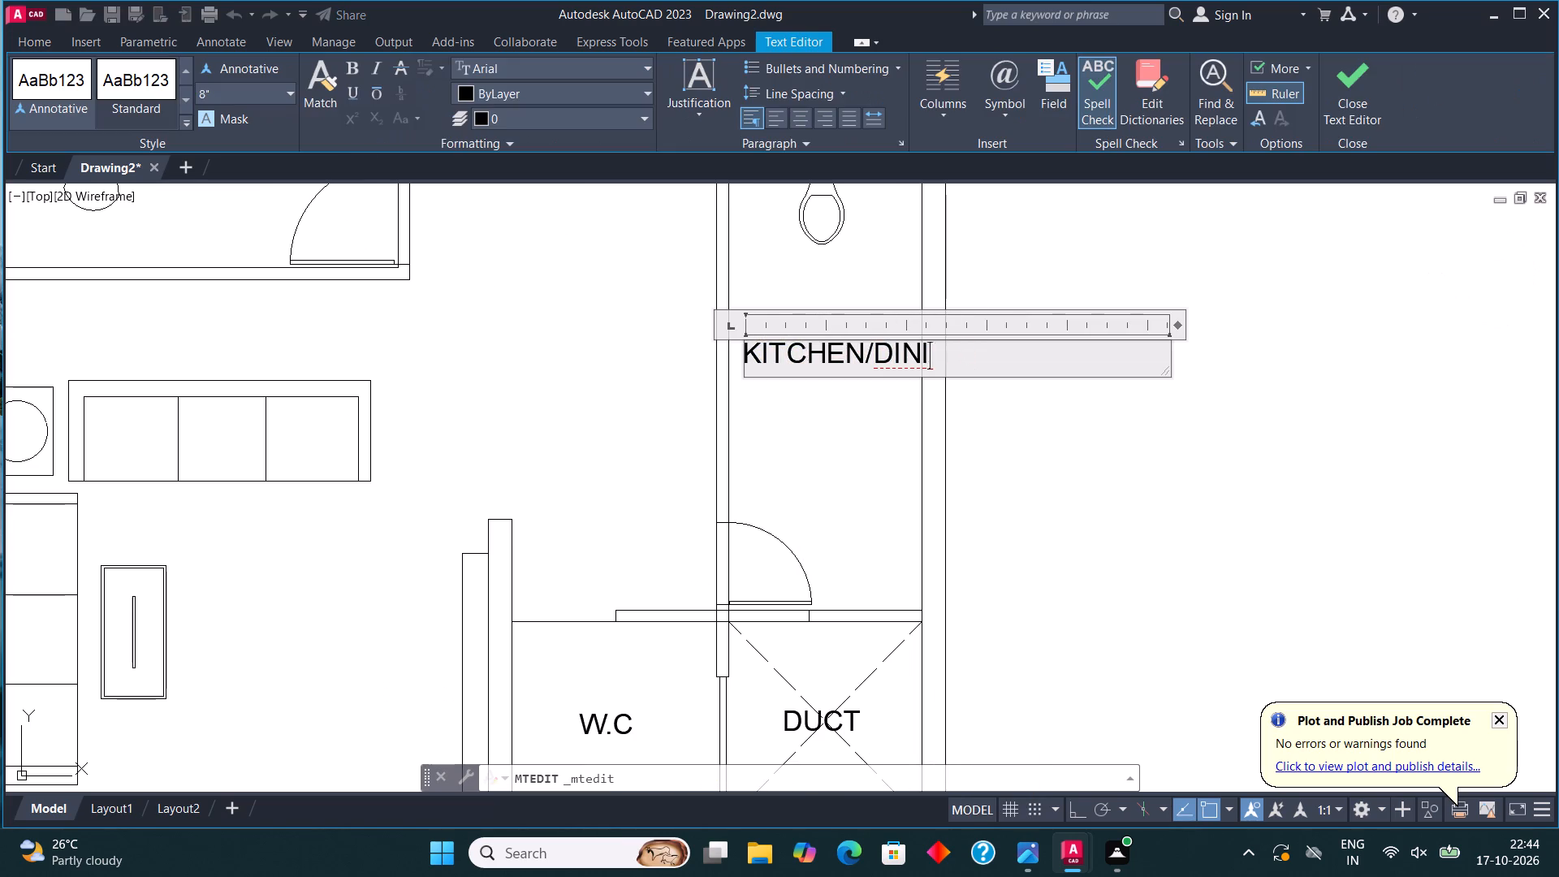
pyautogui.write('BATH')
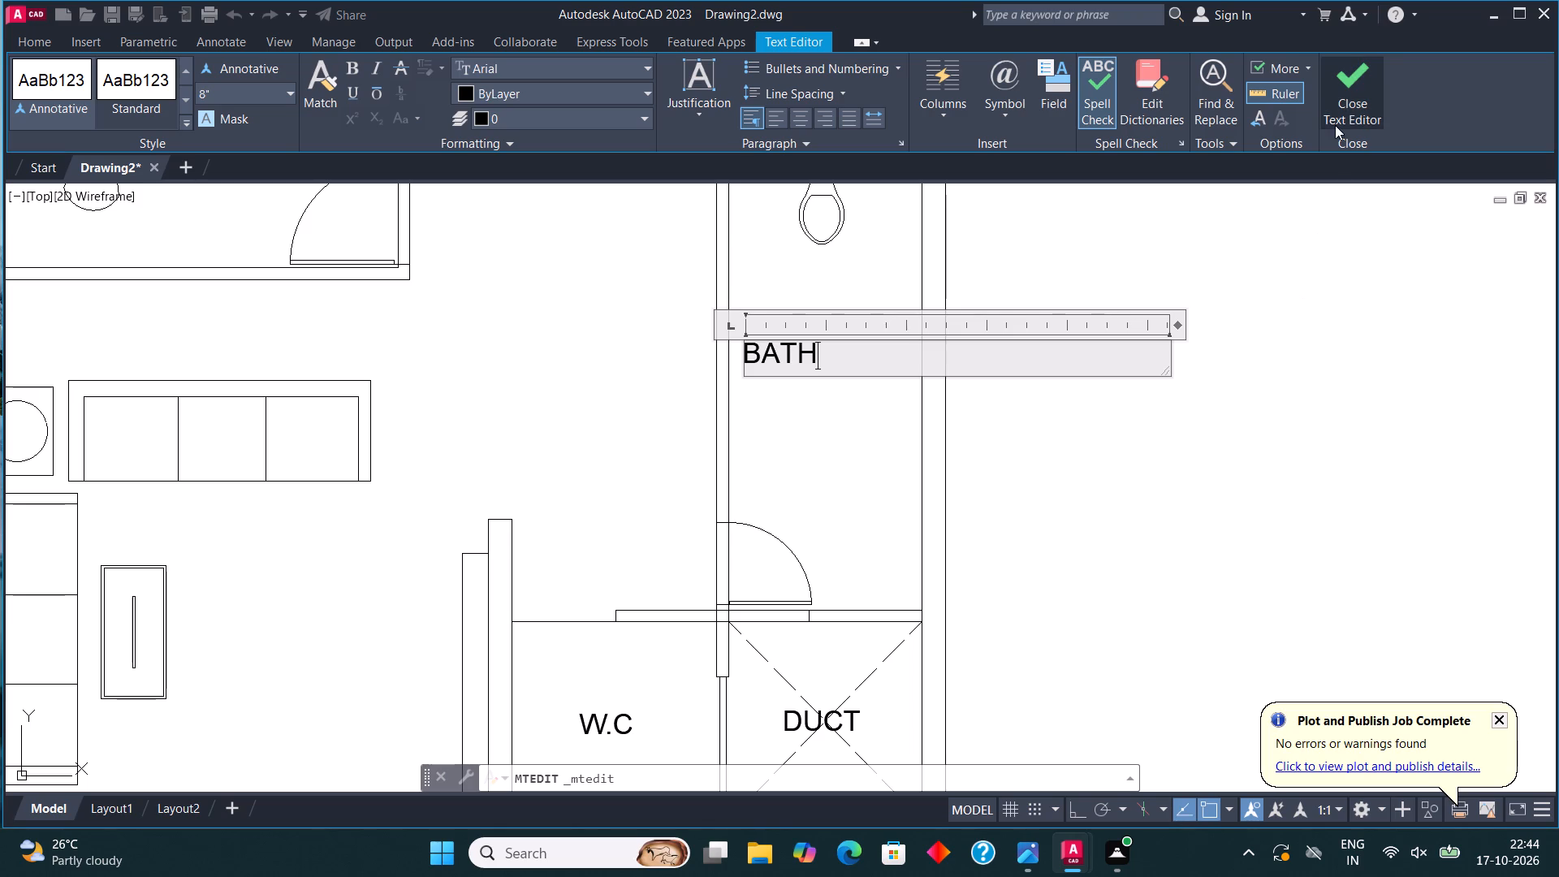
pyautogui.click(1354, 99)
# Move the BATH label slightly upward, closer to the toilet fixture.
pyautogui.scroll(-2, 662, 498)
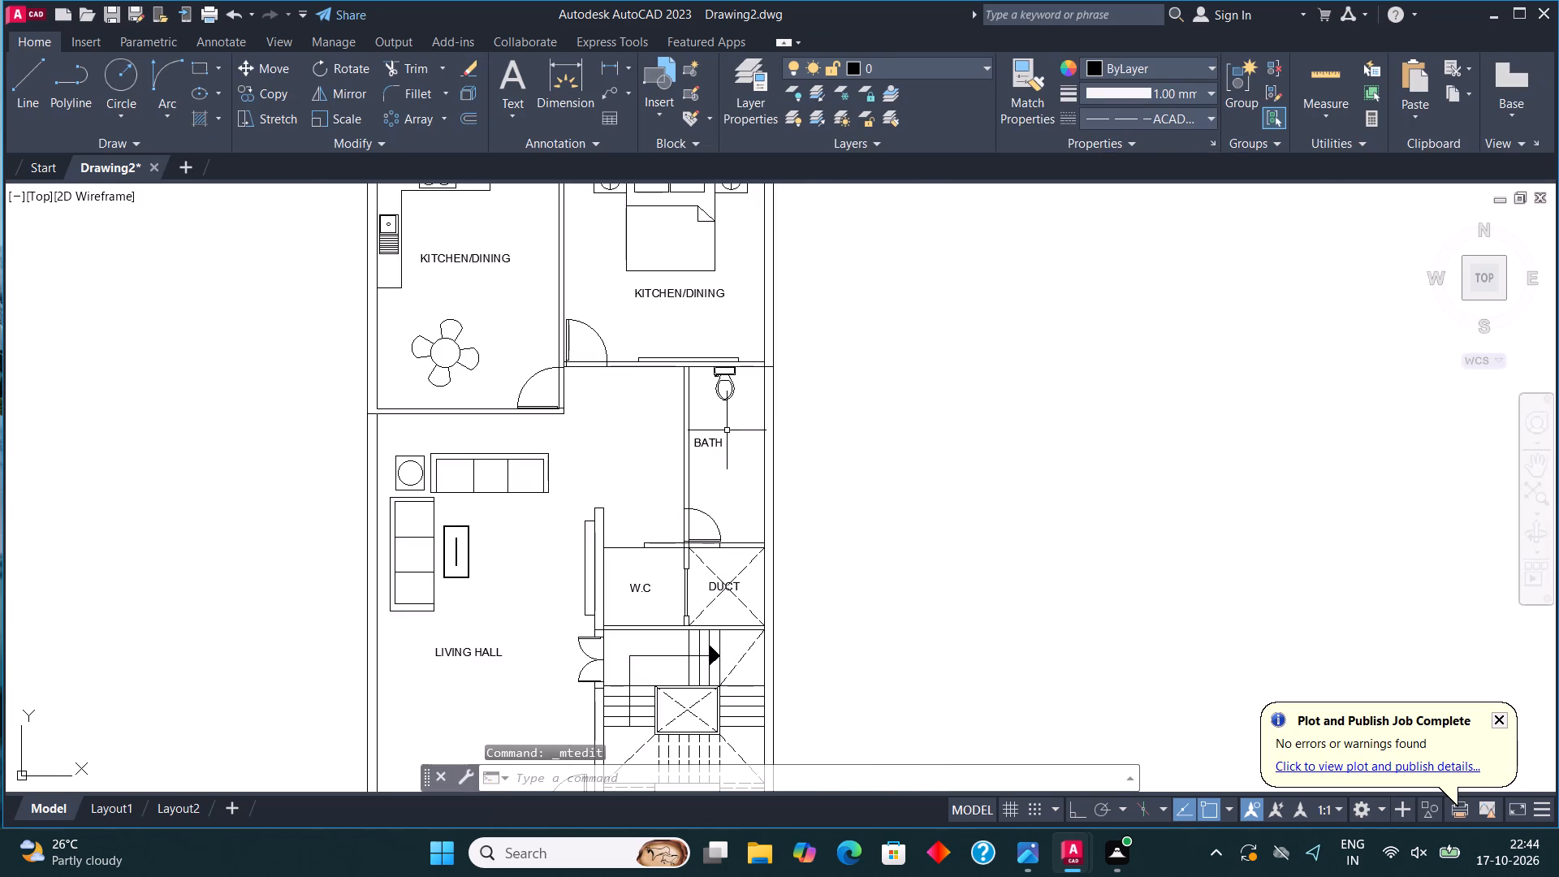
pyautogui.scroll(2, 727, 430)
pyautogui.click(681, 458)
pyautogui.click(662, 414)
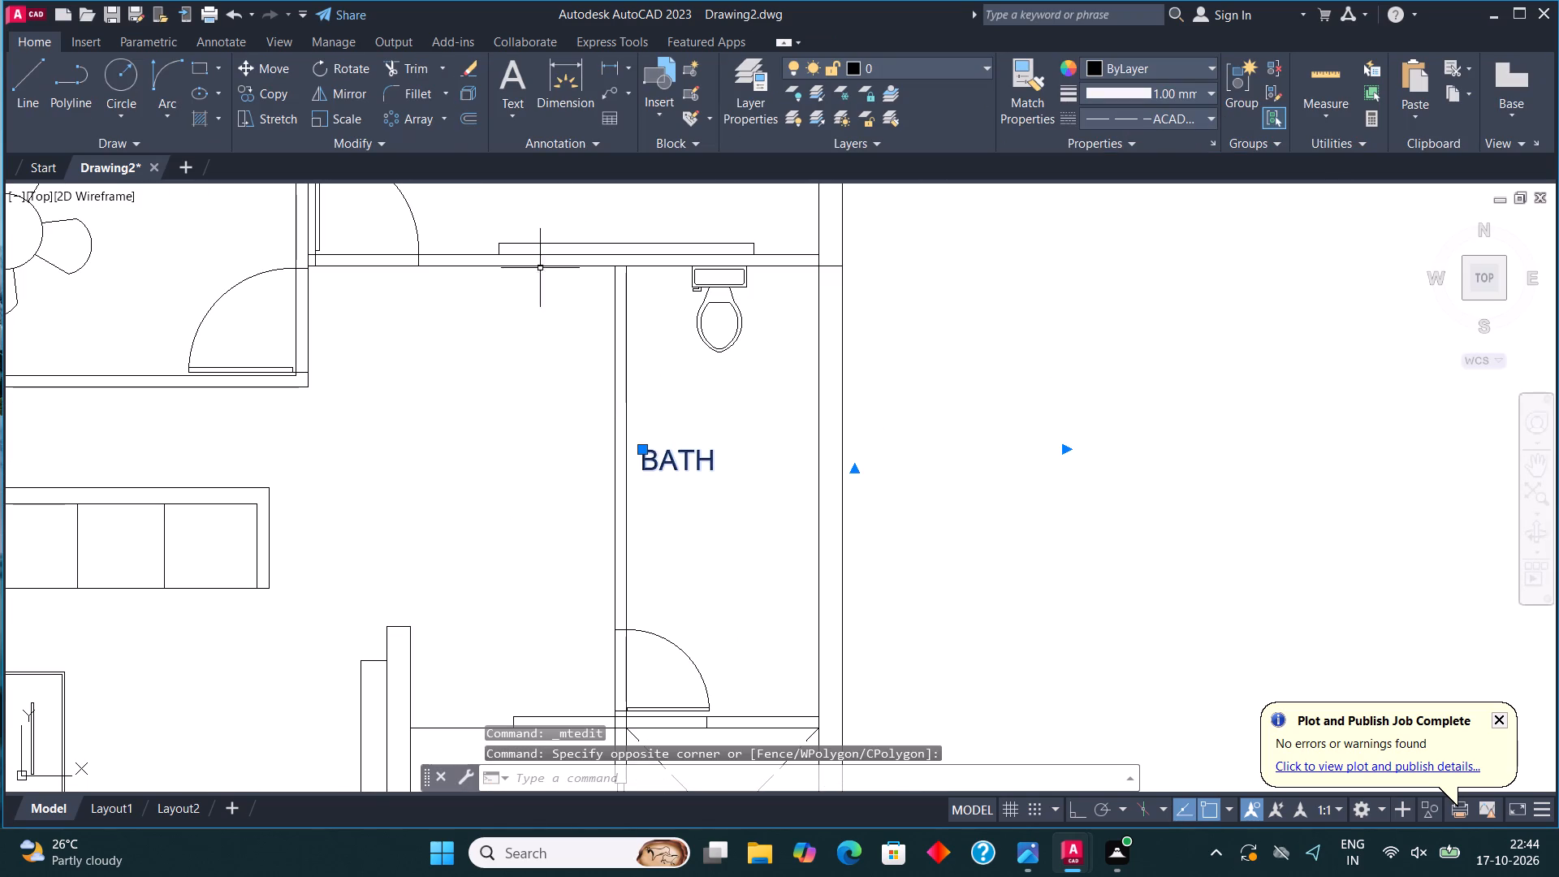
pyautogui.click(260, 63)
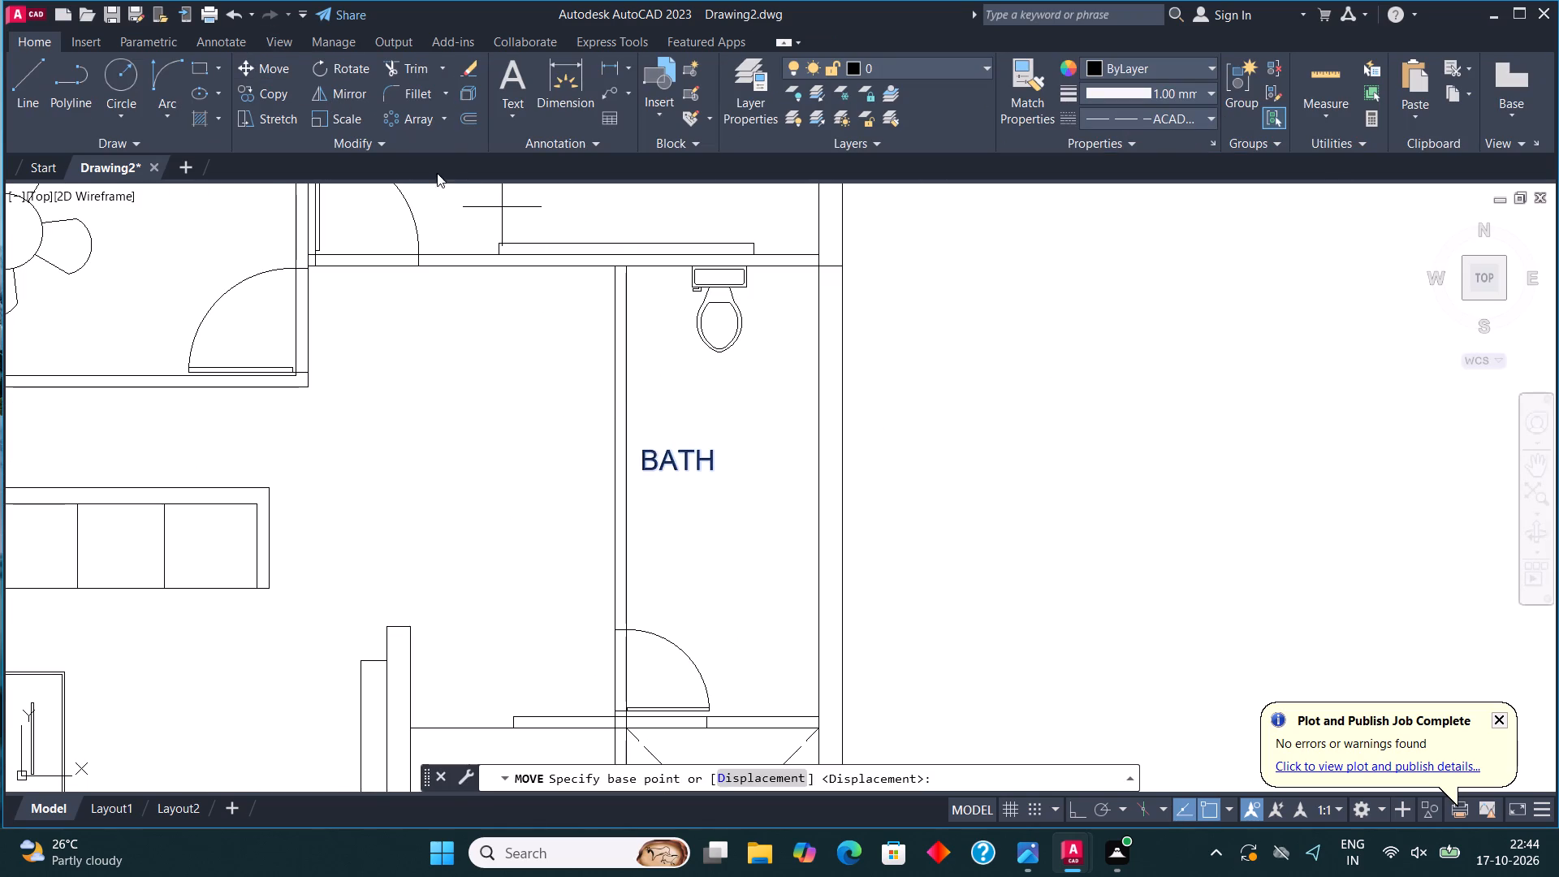
pyautogui.click(680, 472)
pyautogui.click(688, 445)
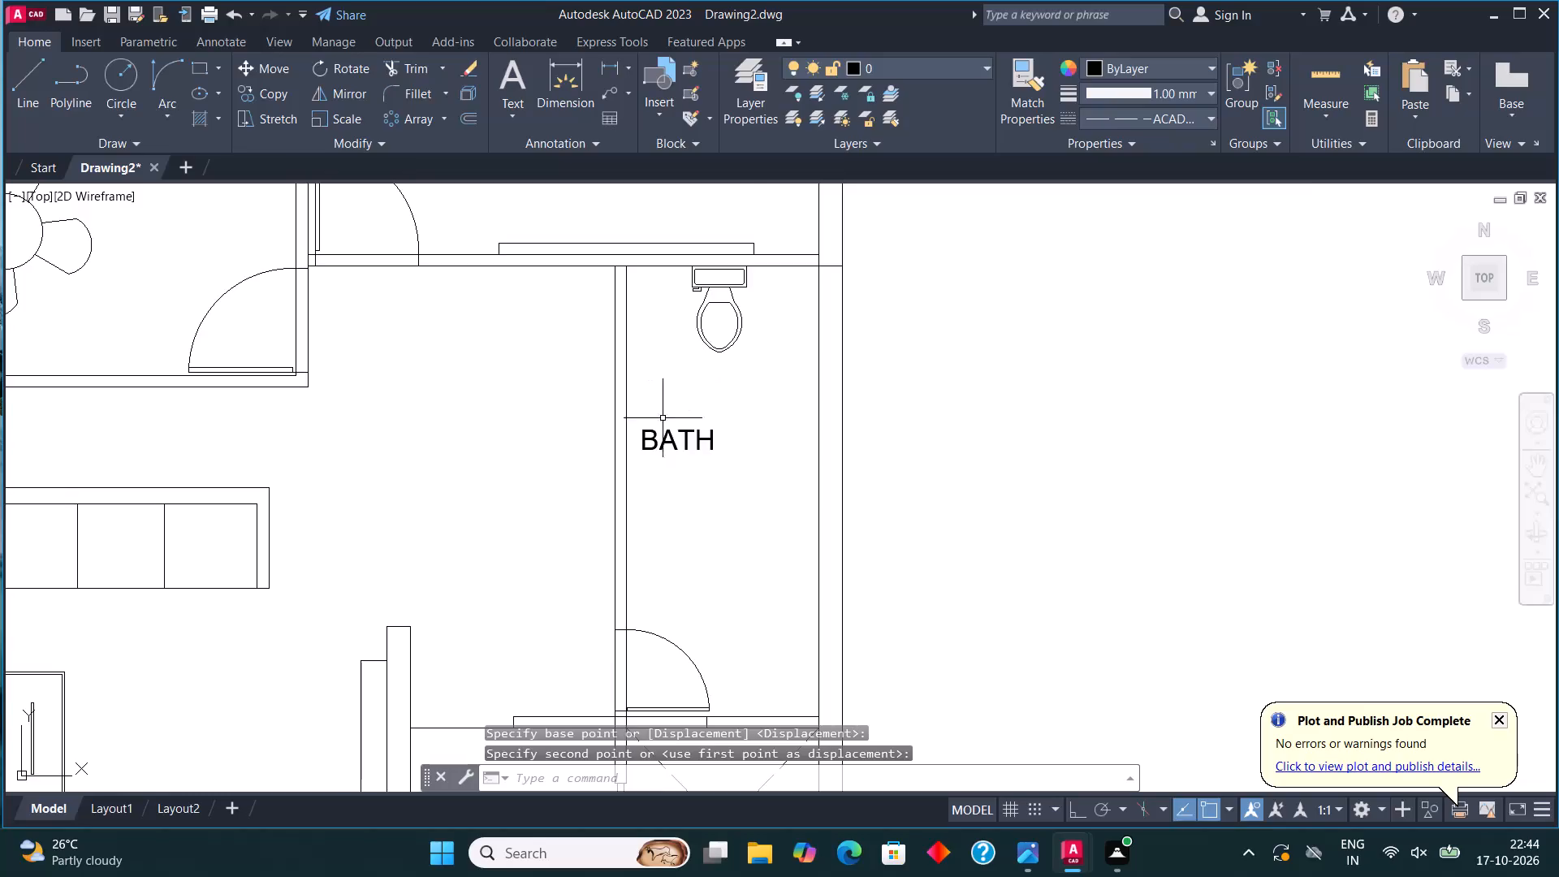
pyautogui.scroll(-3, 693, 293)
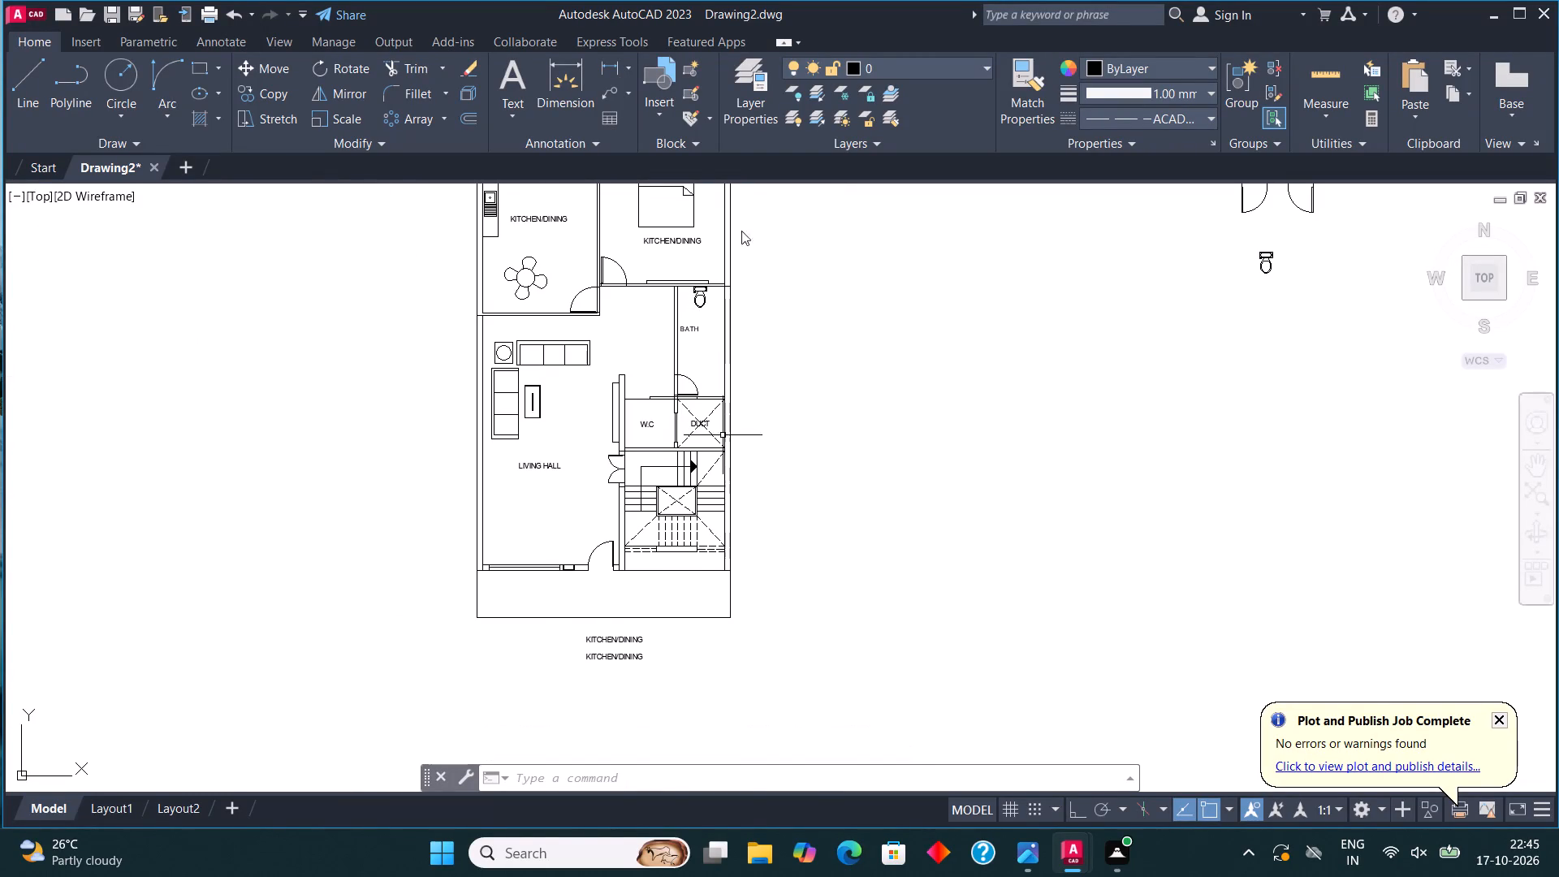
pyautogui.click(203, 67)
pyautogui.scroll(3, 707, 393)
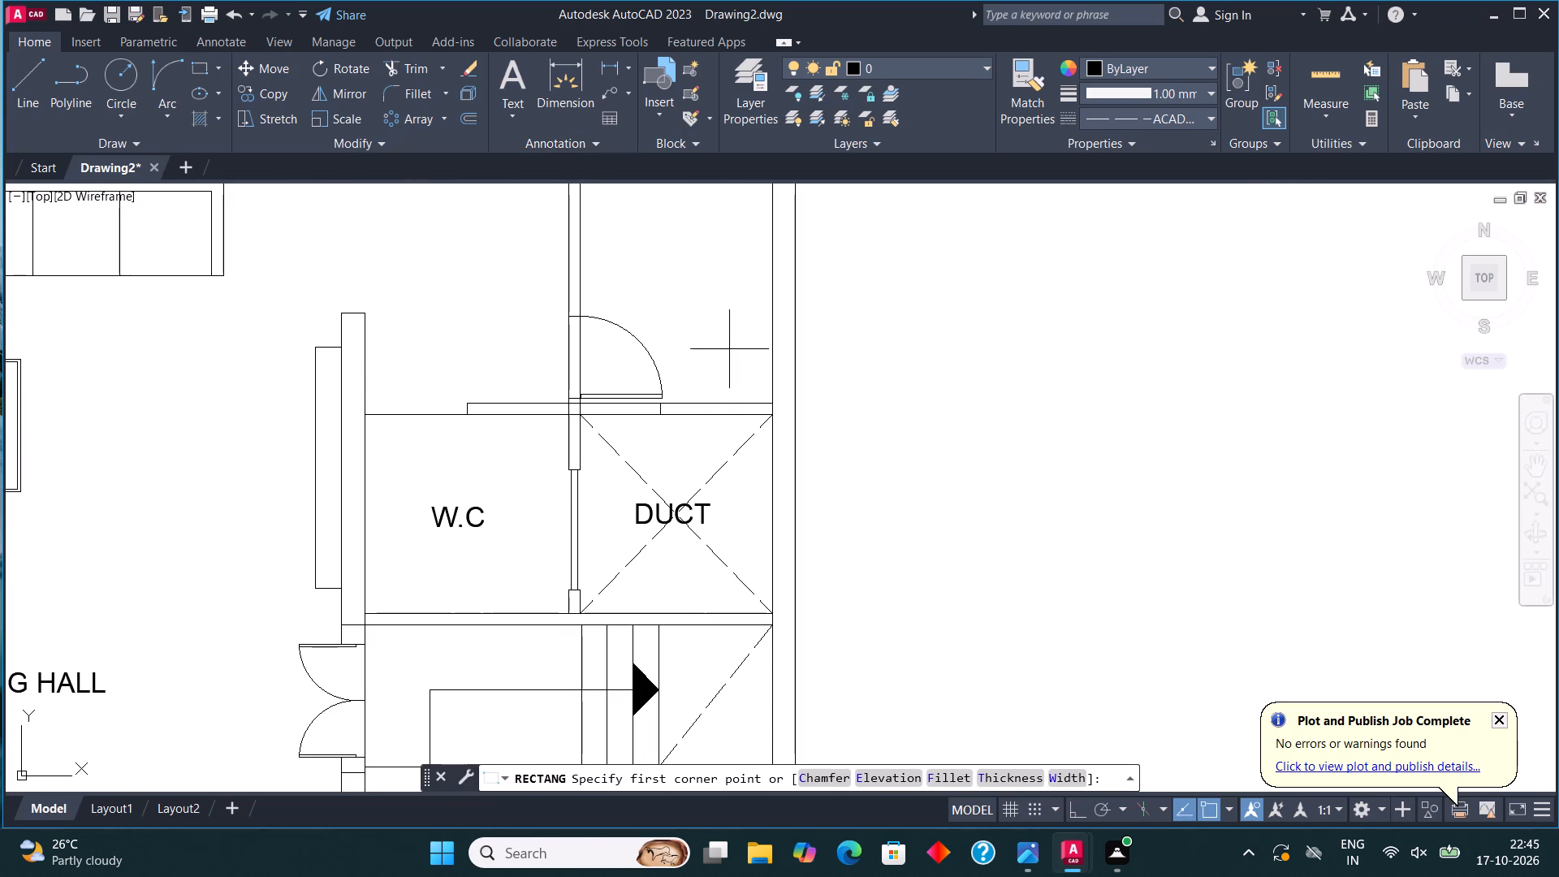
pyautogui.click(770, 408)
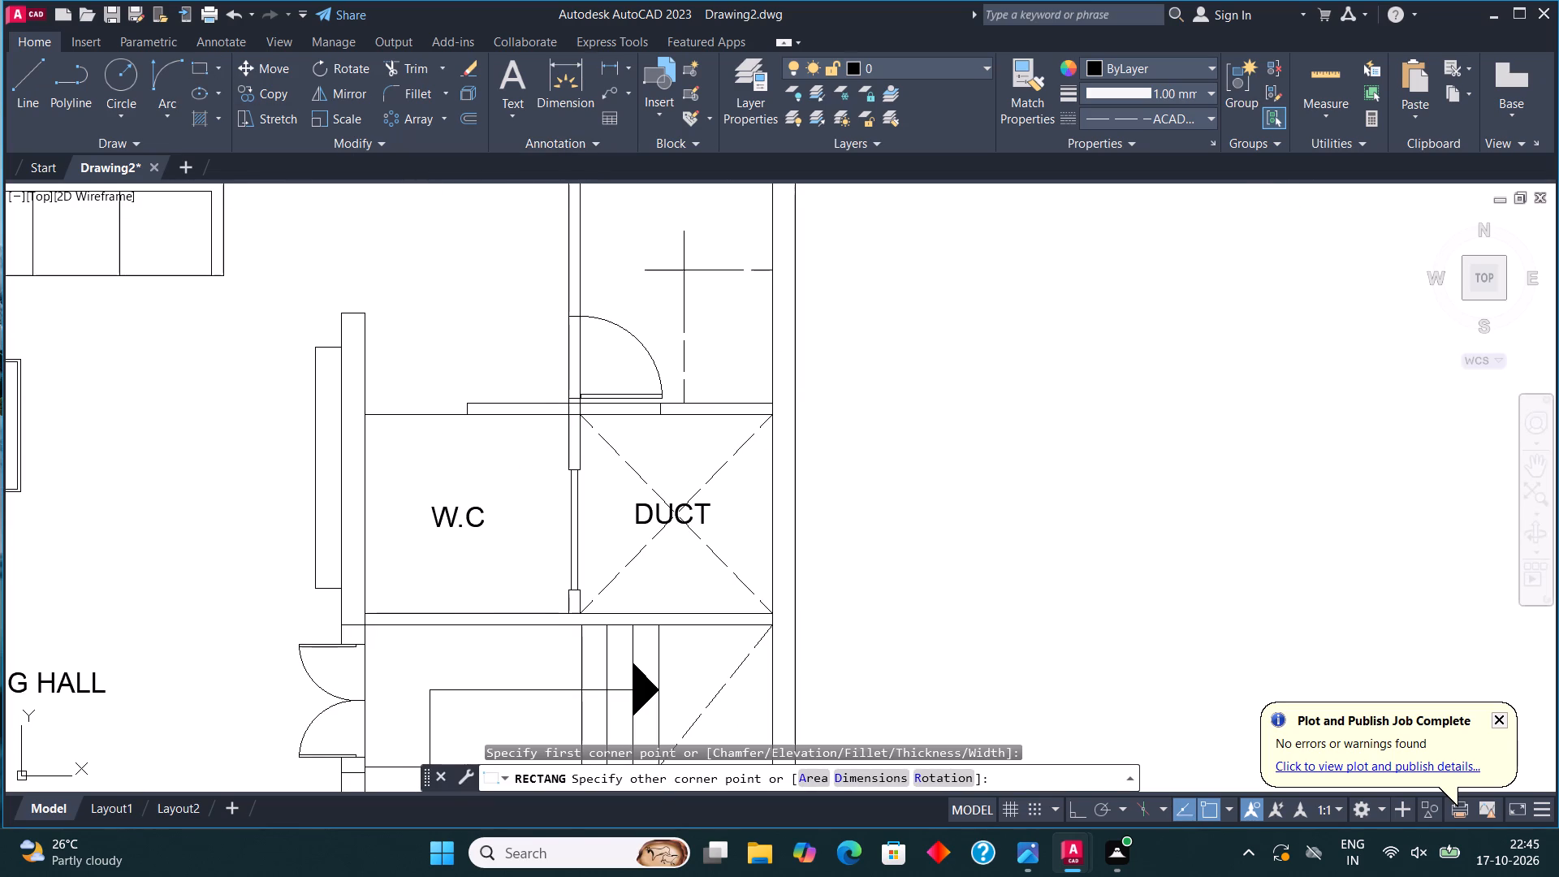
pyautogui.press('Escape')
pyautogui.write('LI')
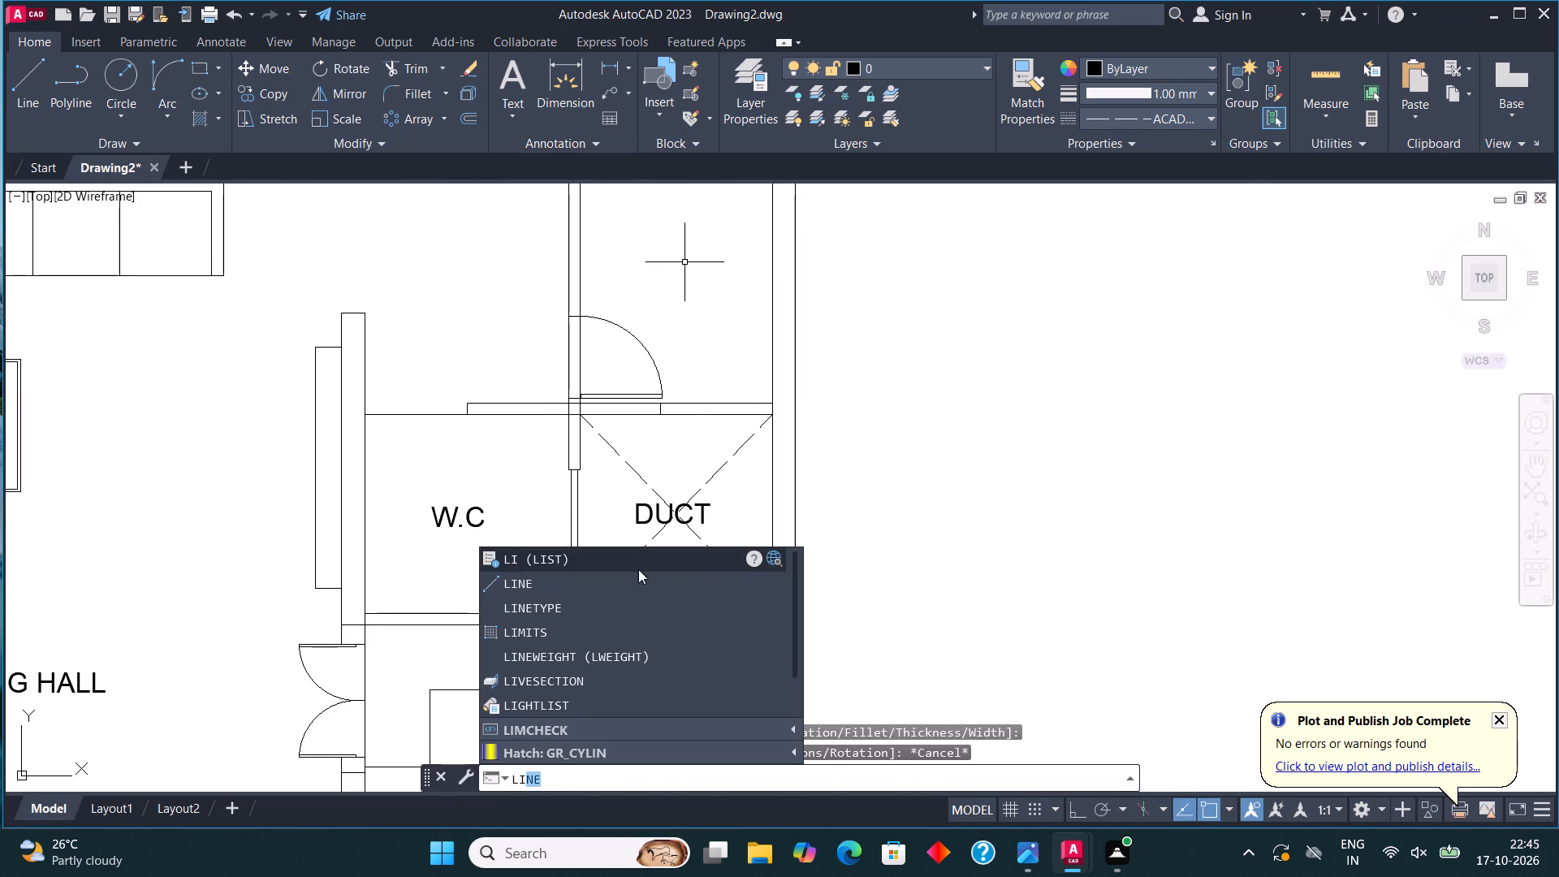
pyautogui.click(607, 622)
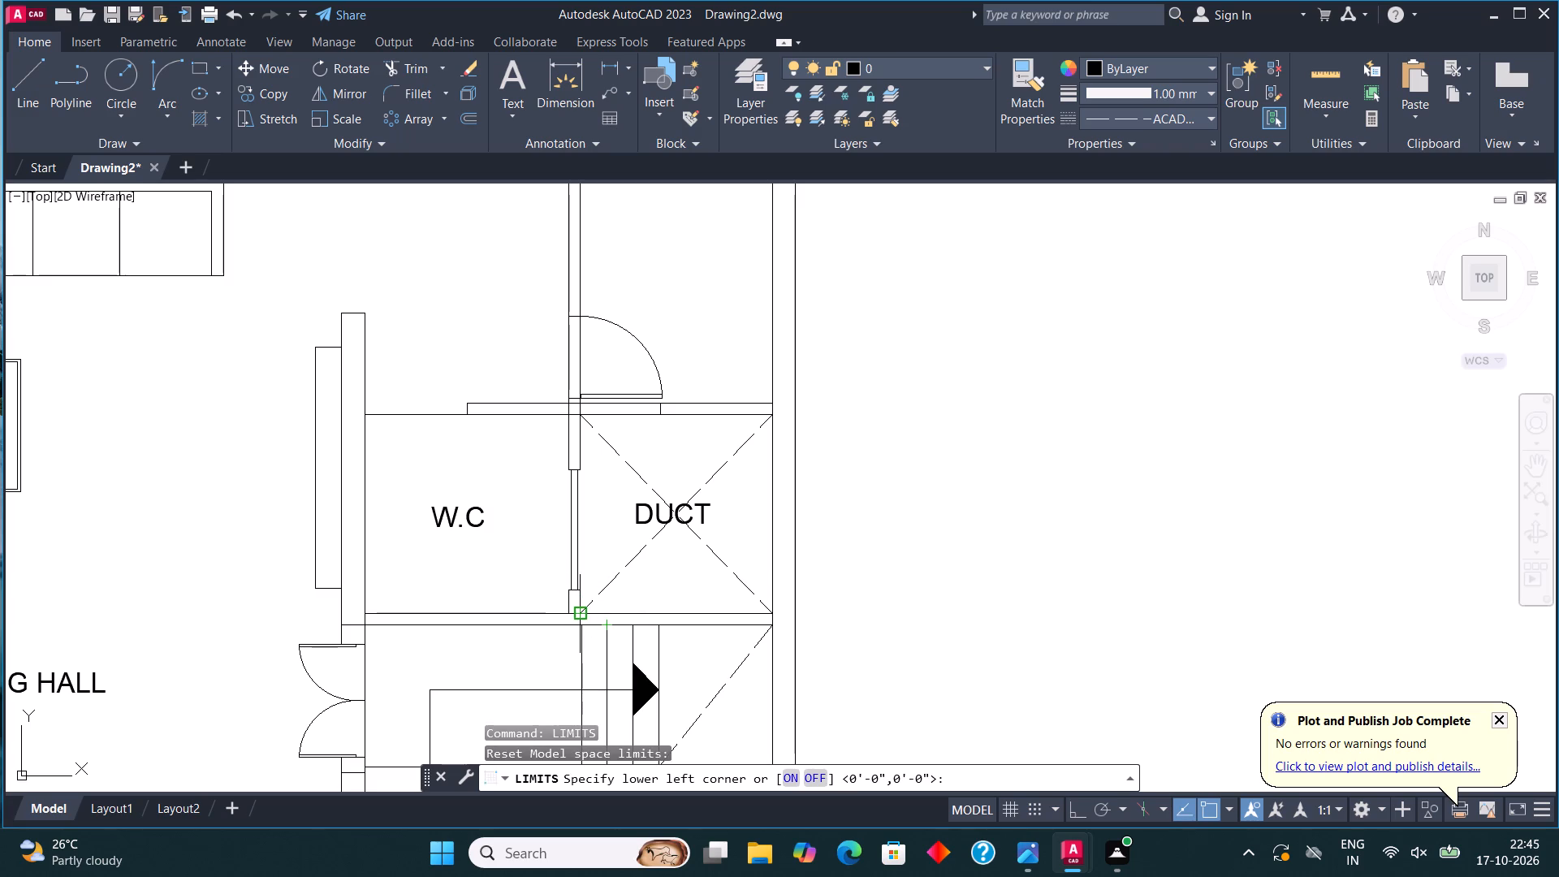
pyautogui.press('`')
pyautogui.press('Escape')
# Make ByLayer the current linetype in the Linetype Manager.
pyautogui.write('LI')
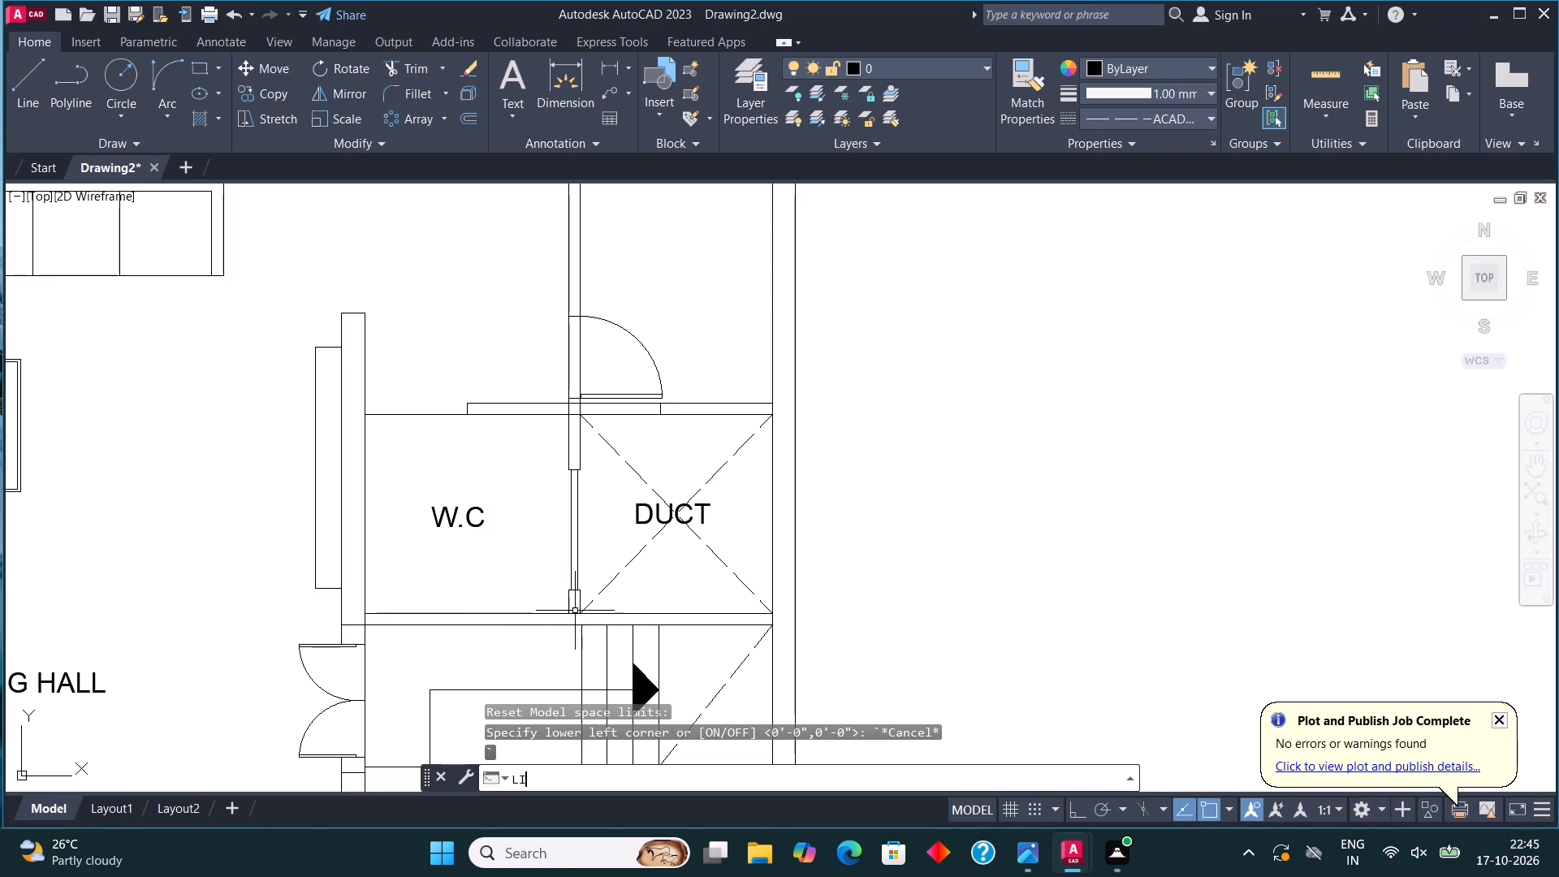
pyautogui.click(542, 609)
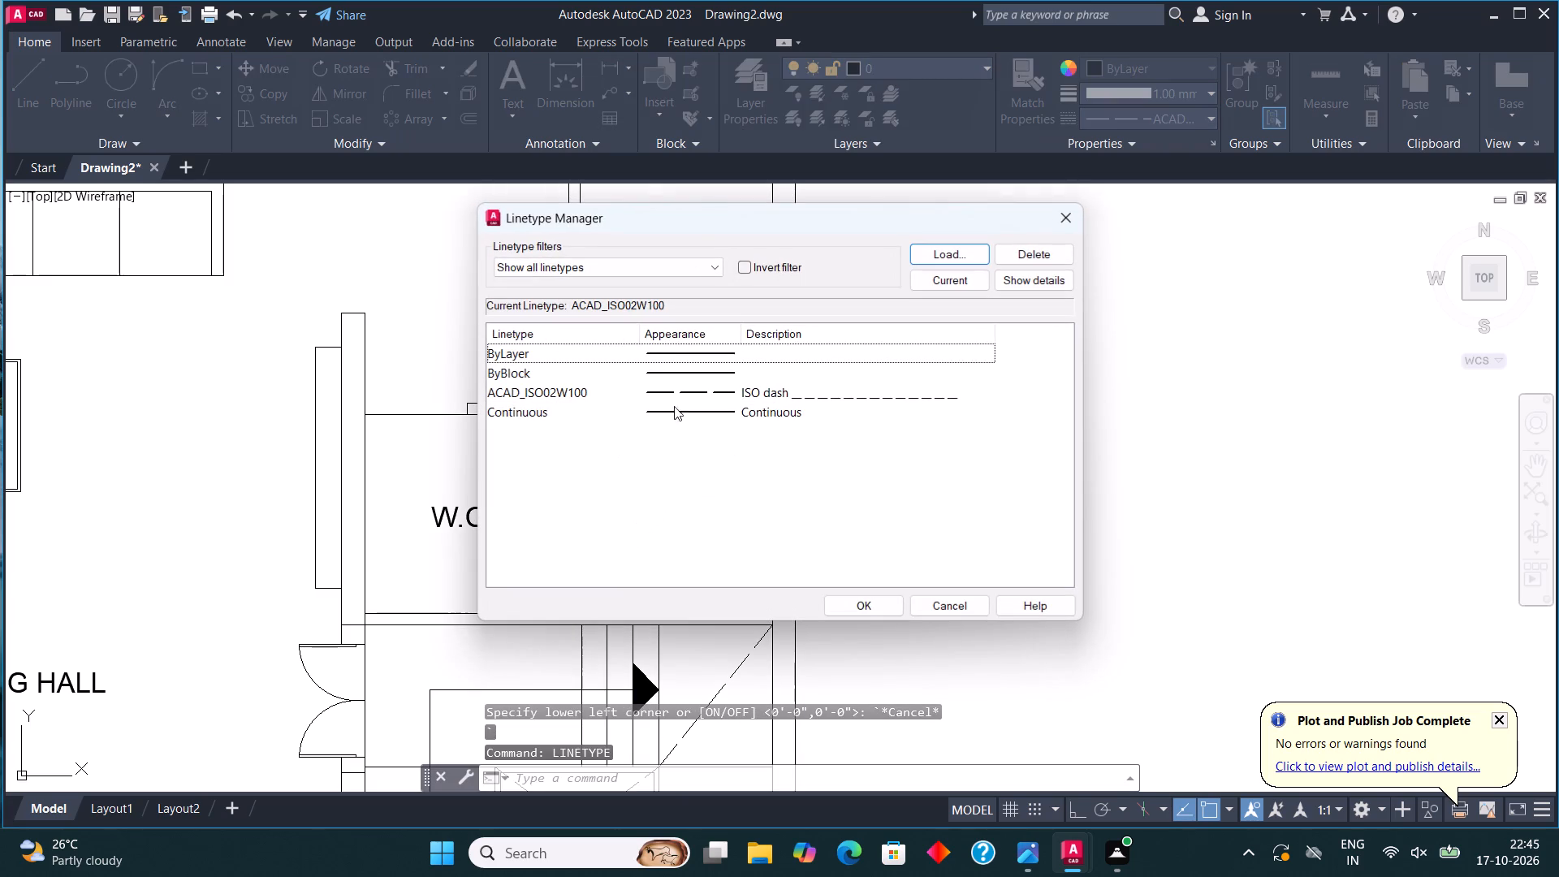
pyautogui.click(728, 365)
pyautogui.click(758, 352)
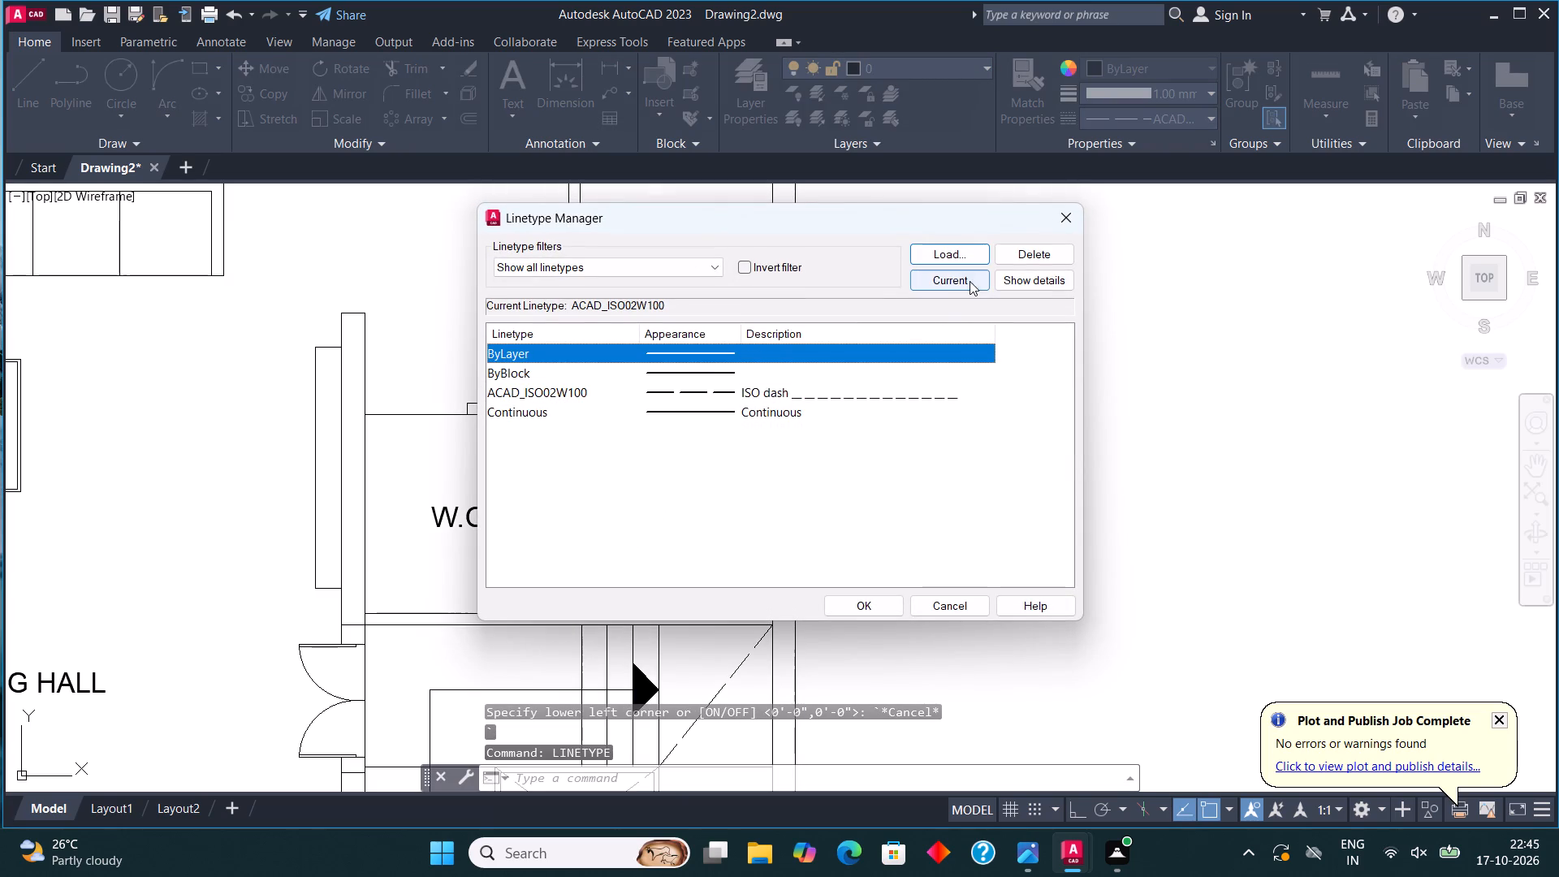
pyautogui.click(970, 281)
pyautogui.click(878, 607)
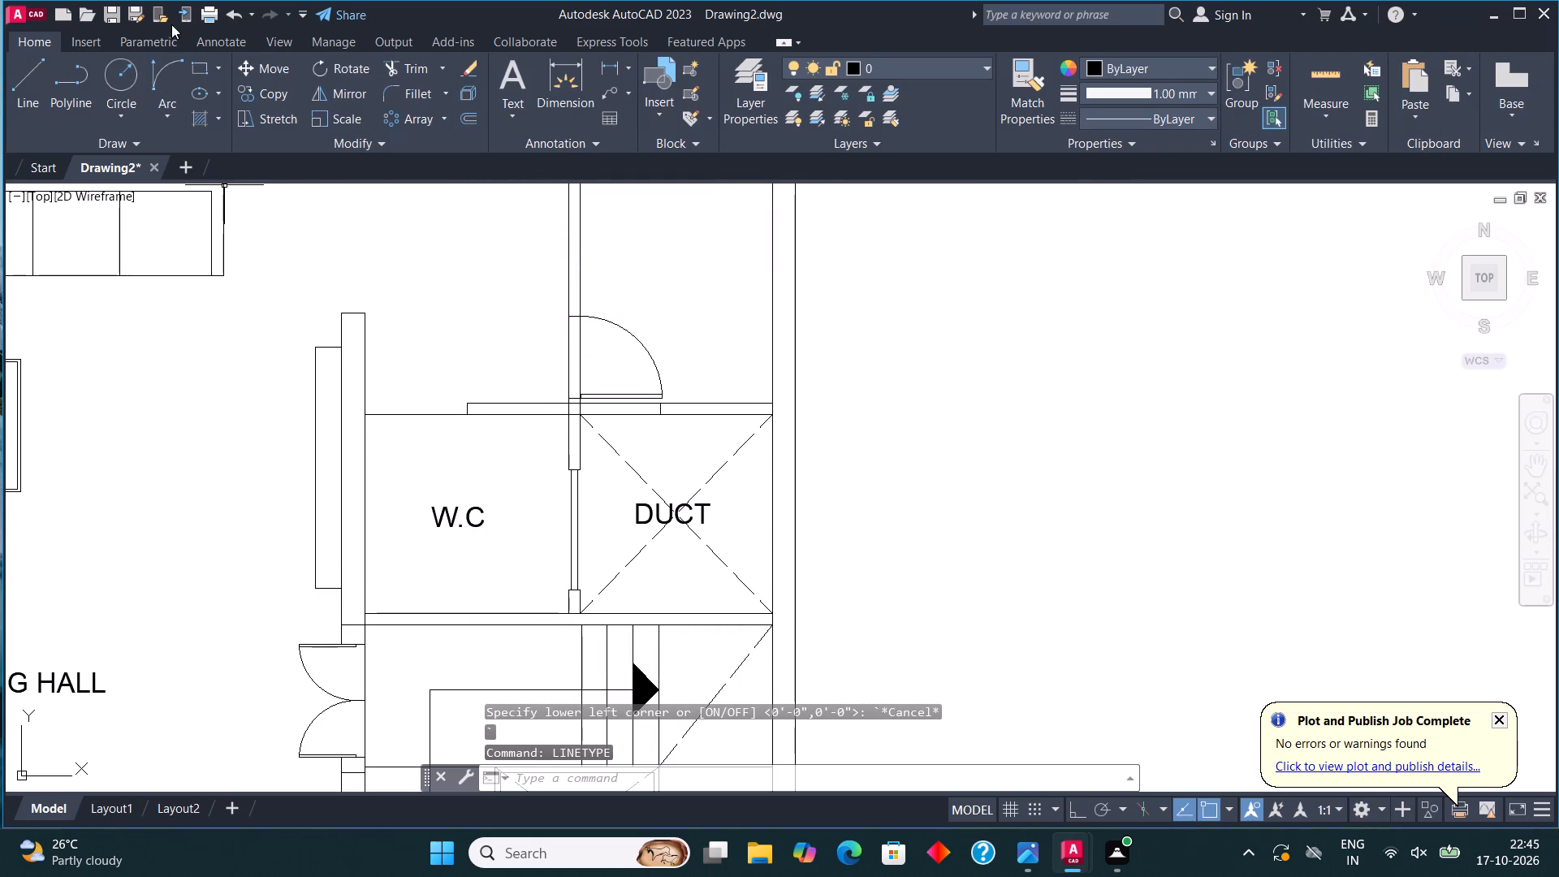
# Draw an upright rectangle in the bath's lower corner, against the outer wall and just above the duct wall, as the basin counter.
pyautogui.click(196, 66)
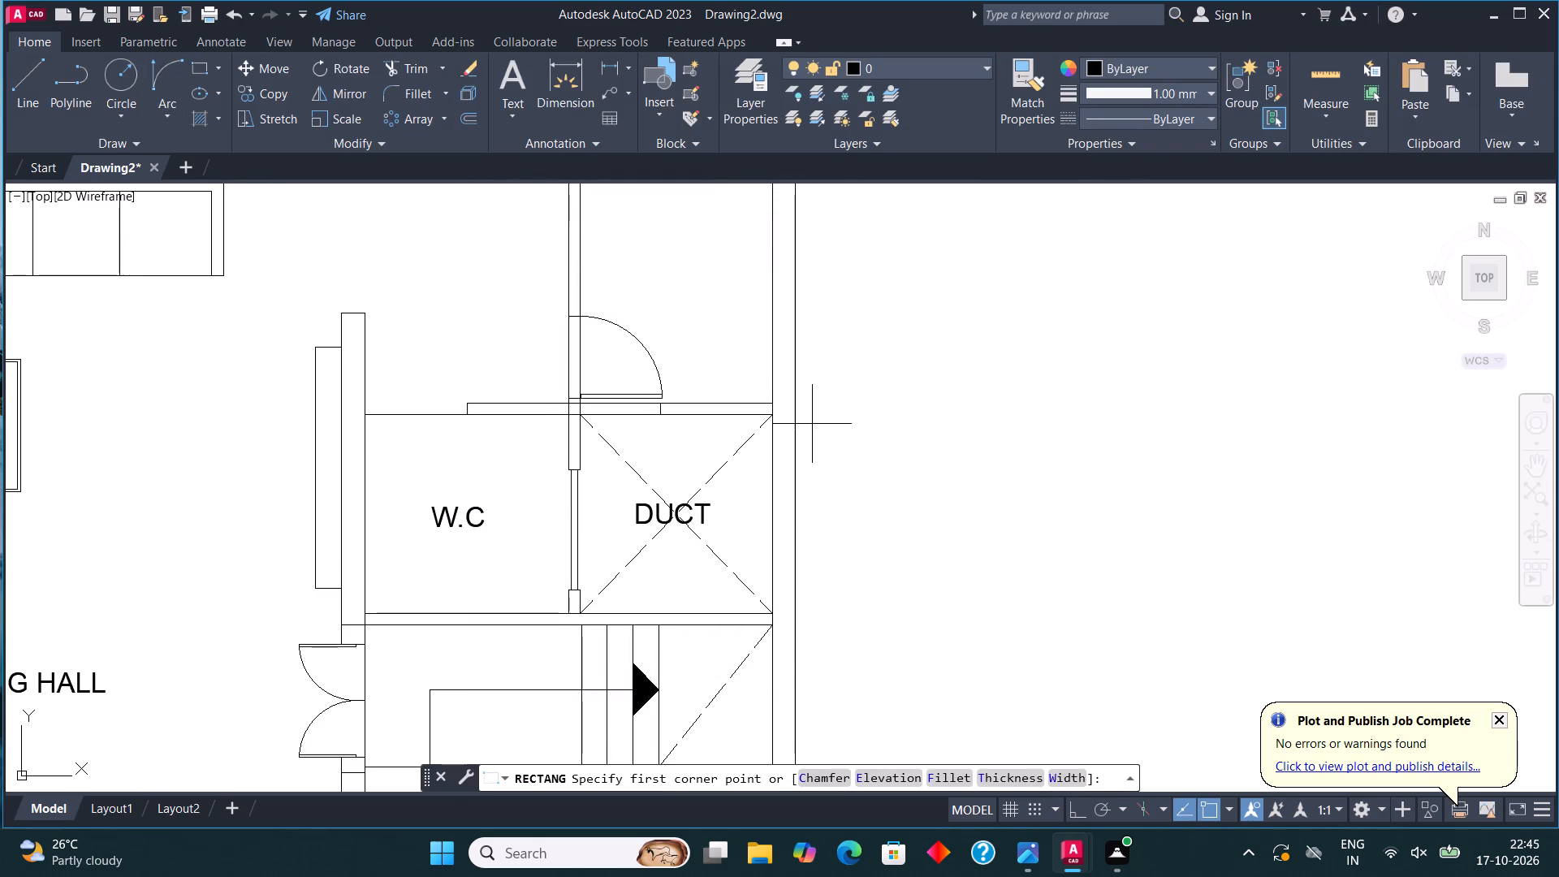
pyautogui.click(774, 397)
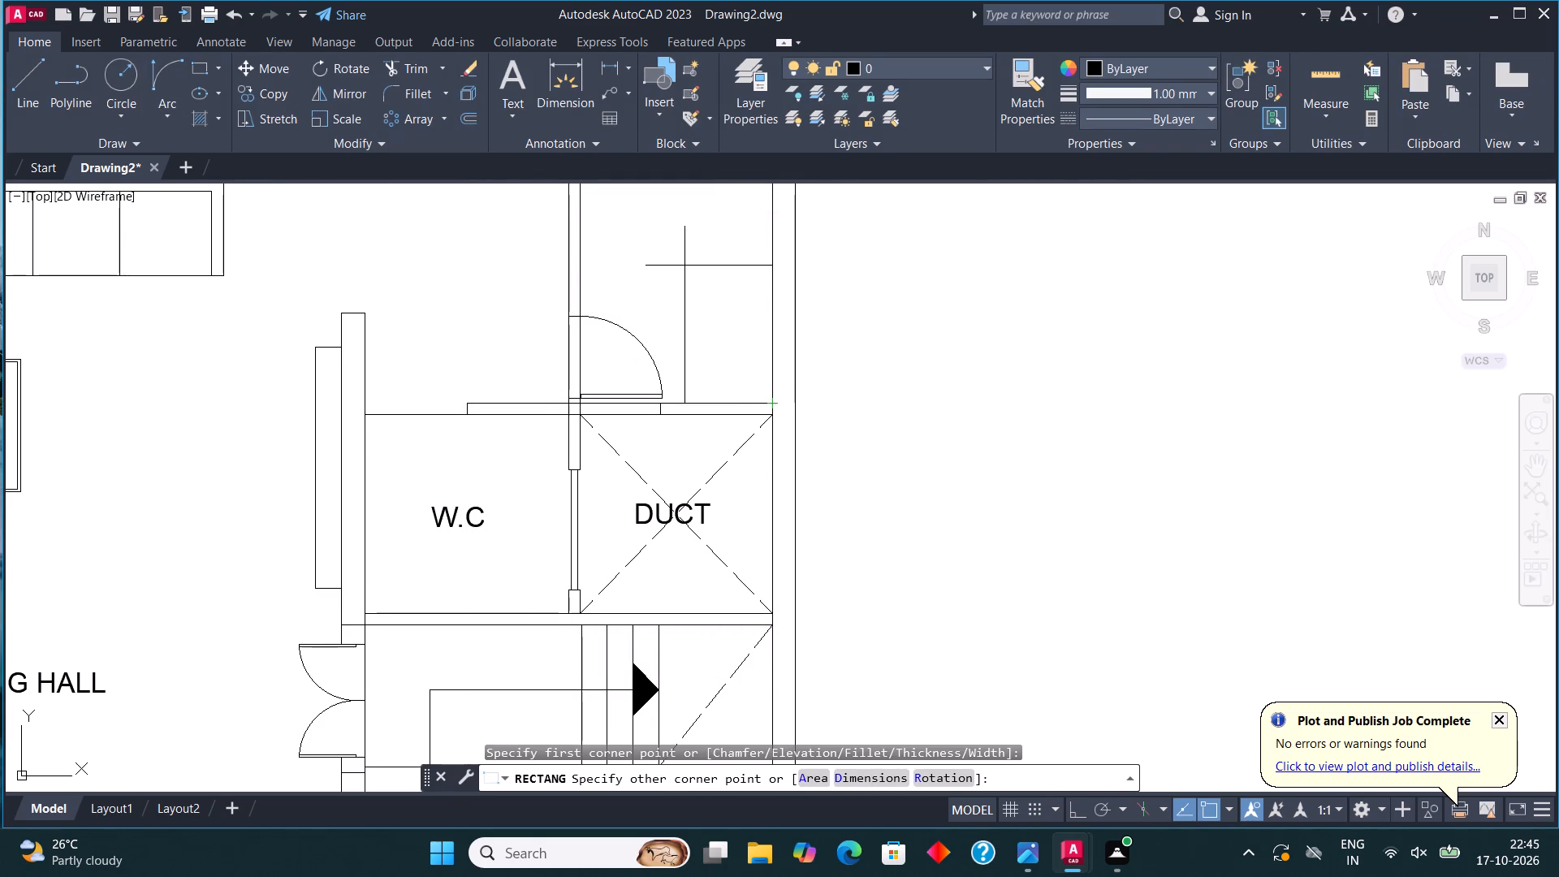
pyautogui.click(684, 266)
# Draw an upright ellipse for the wash basin, centred across the width of the new rectangle in the bath and nearly as wide.
pyautogui.moveTo(715, 254); pyautogui.dragTo(555, 343, button='middle')
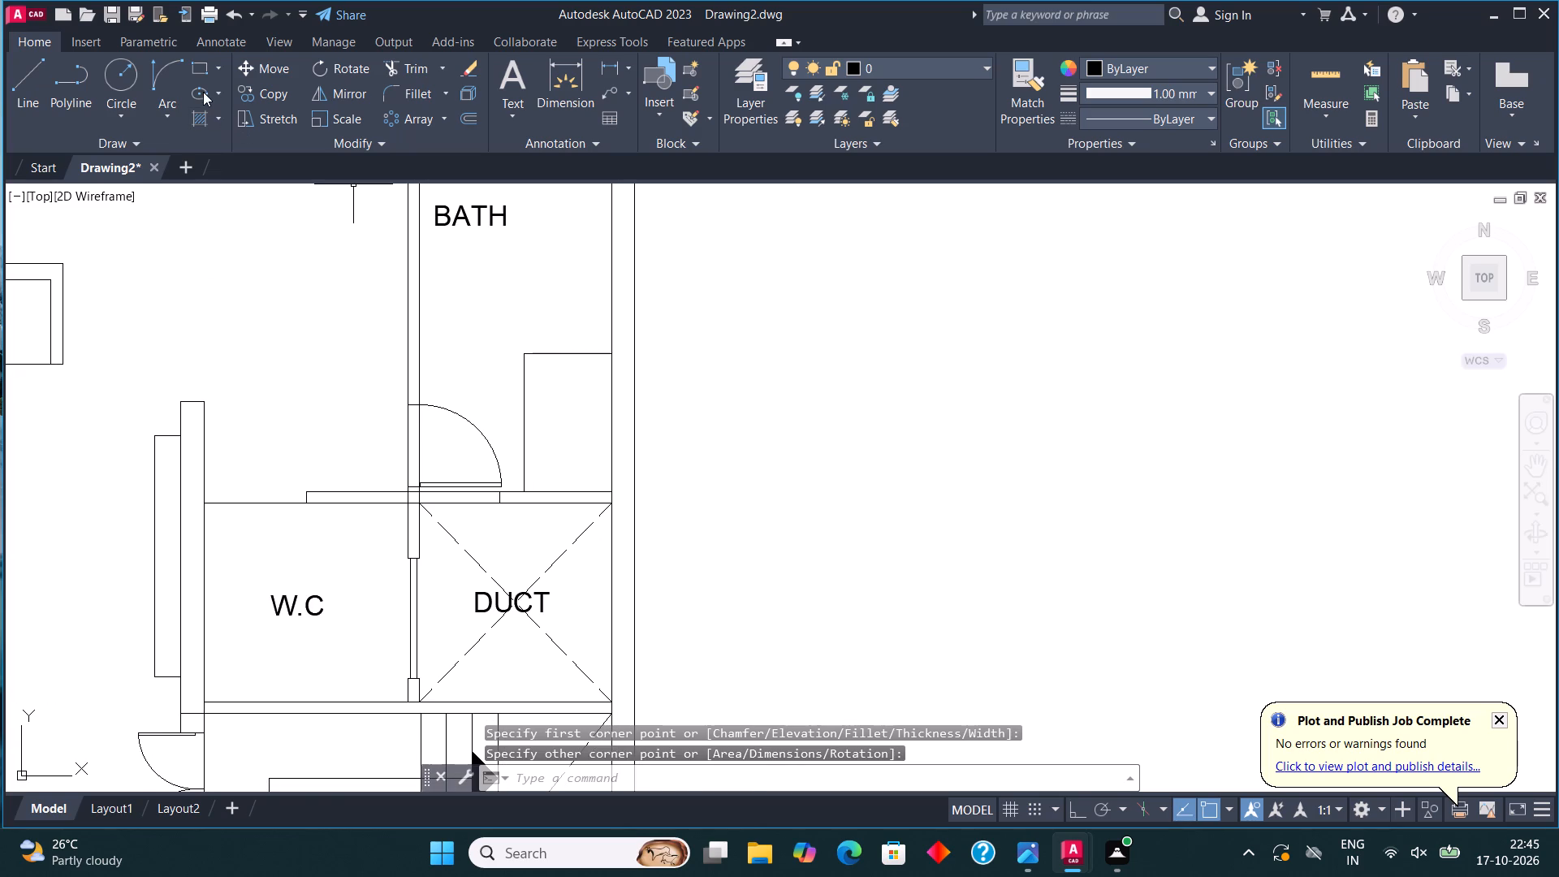
pyautogui.click(203, 92)
pyautogui.click(569, 457)
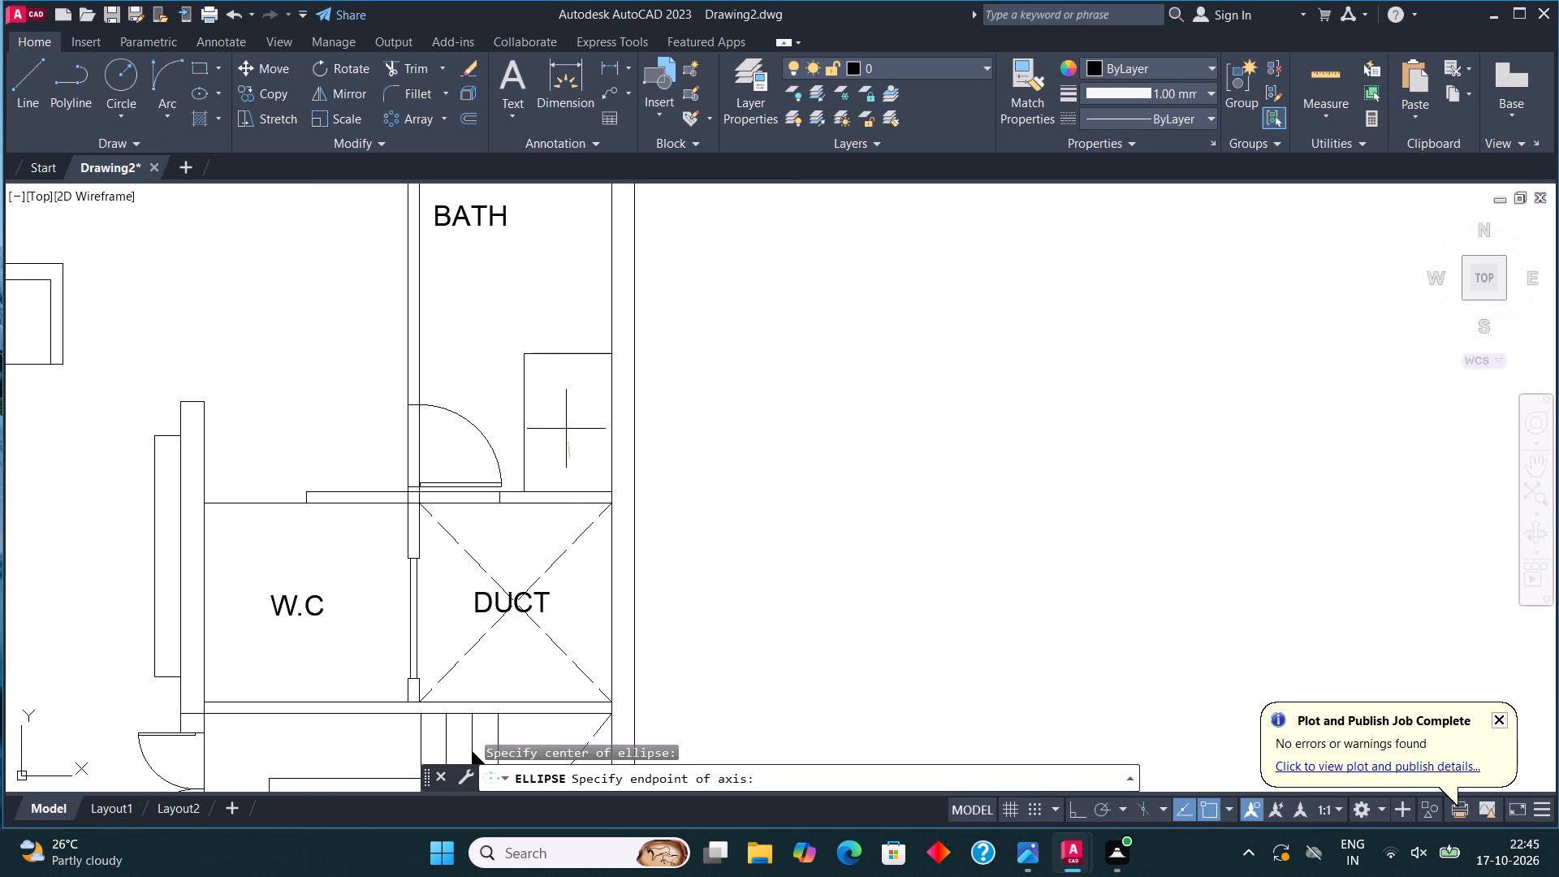
pyautogui.click(570, 402)
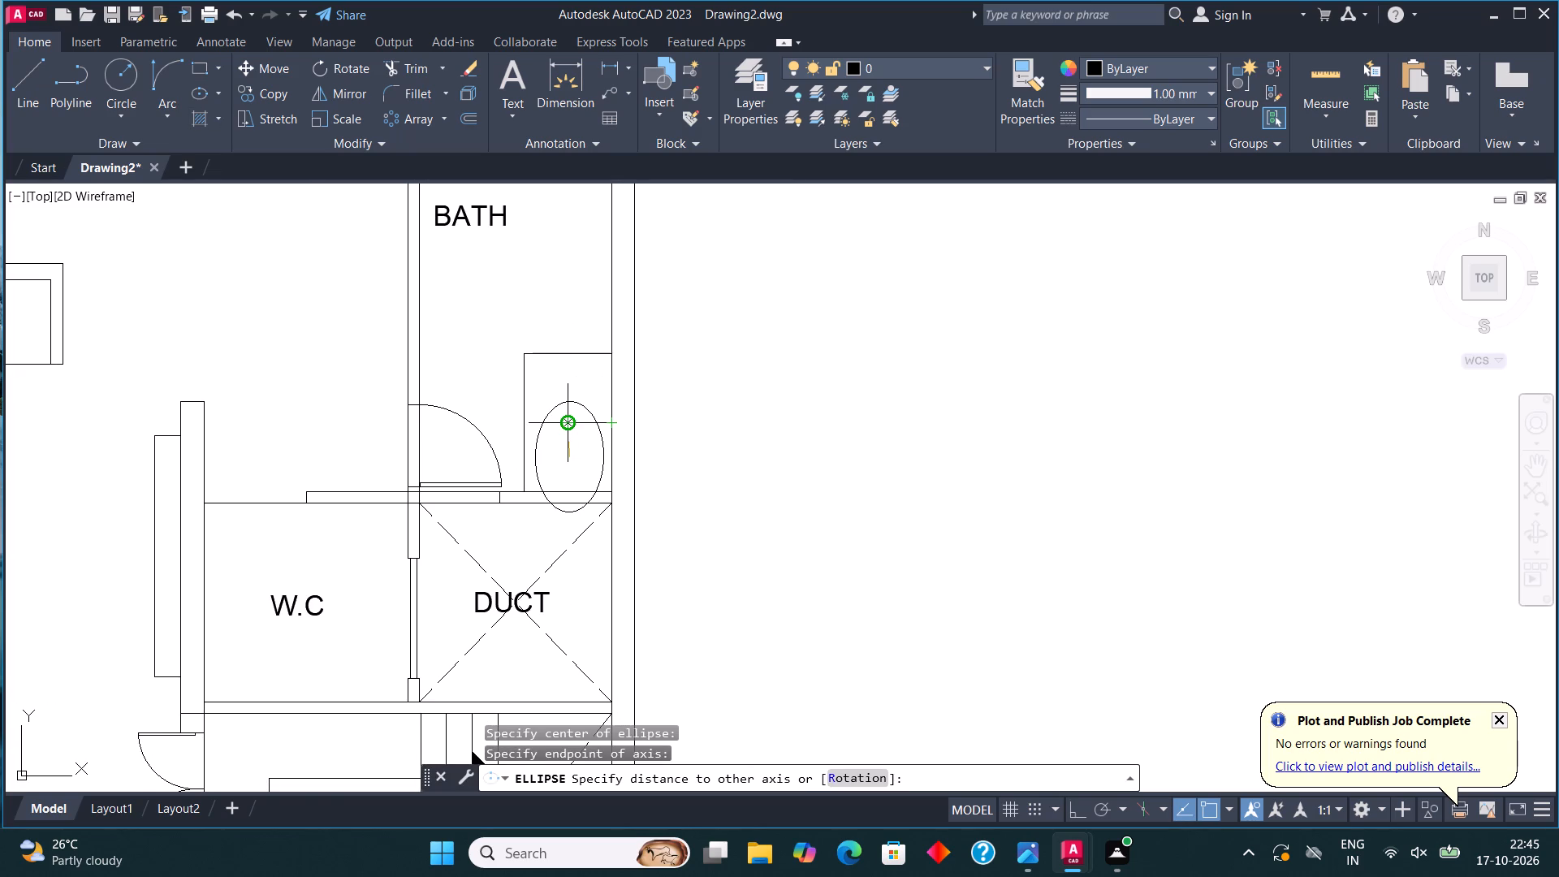
pyautogui.click(584, 421)
# Complete the wash basin ellipse and move it upward so it sits fully inside the bath's counter rectangle, centred in it.
pyautogui.click(577, 403)
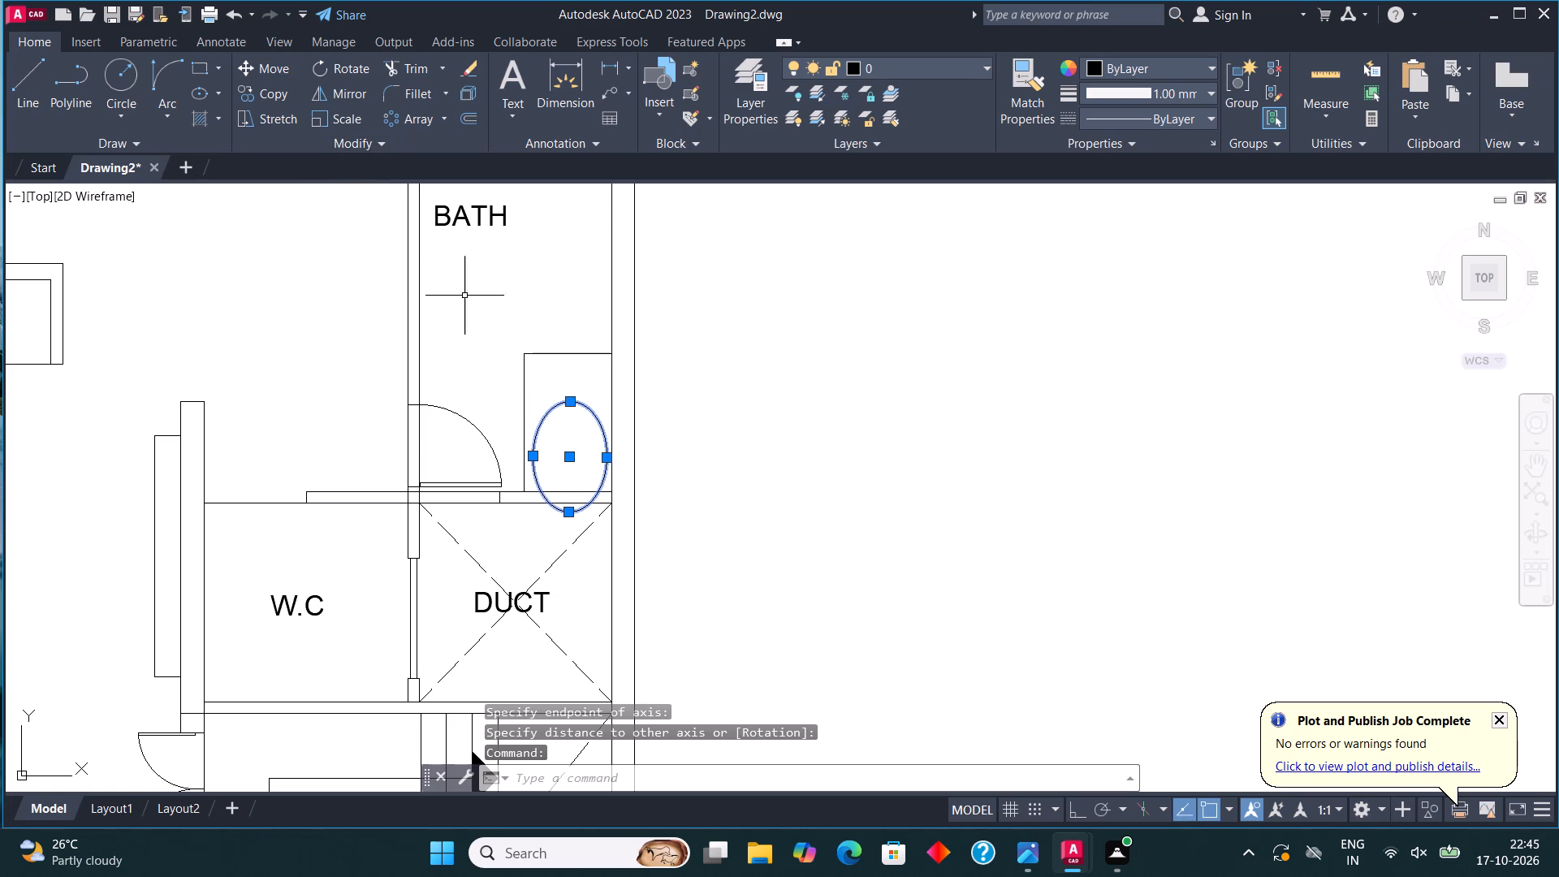
pyautogui.click(570, 459)
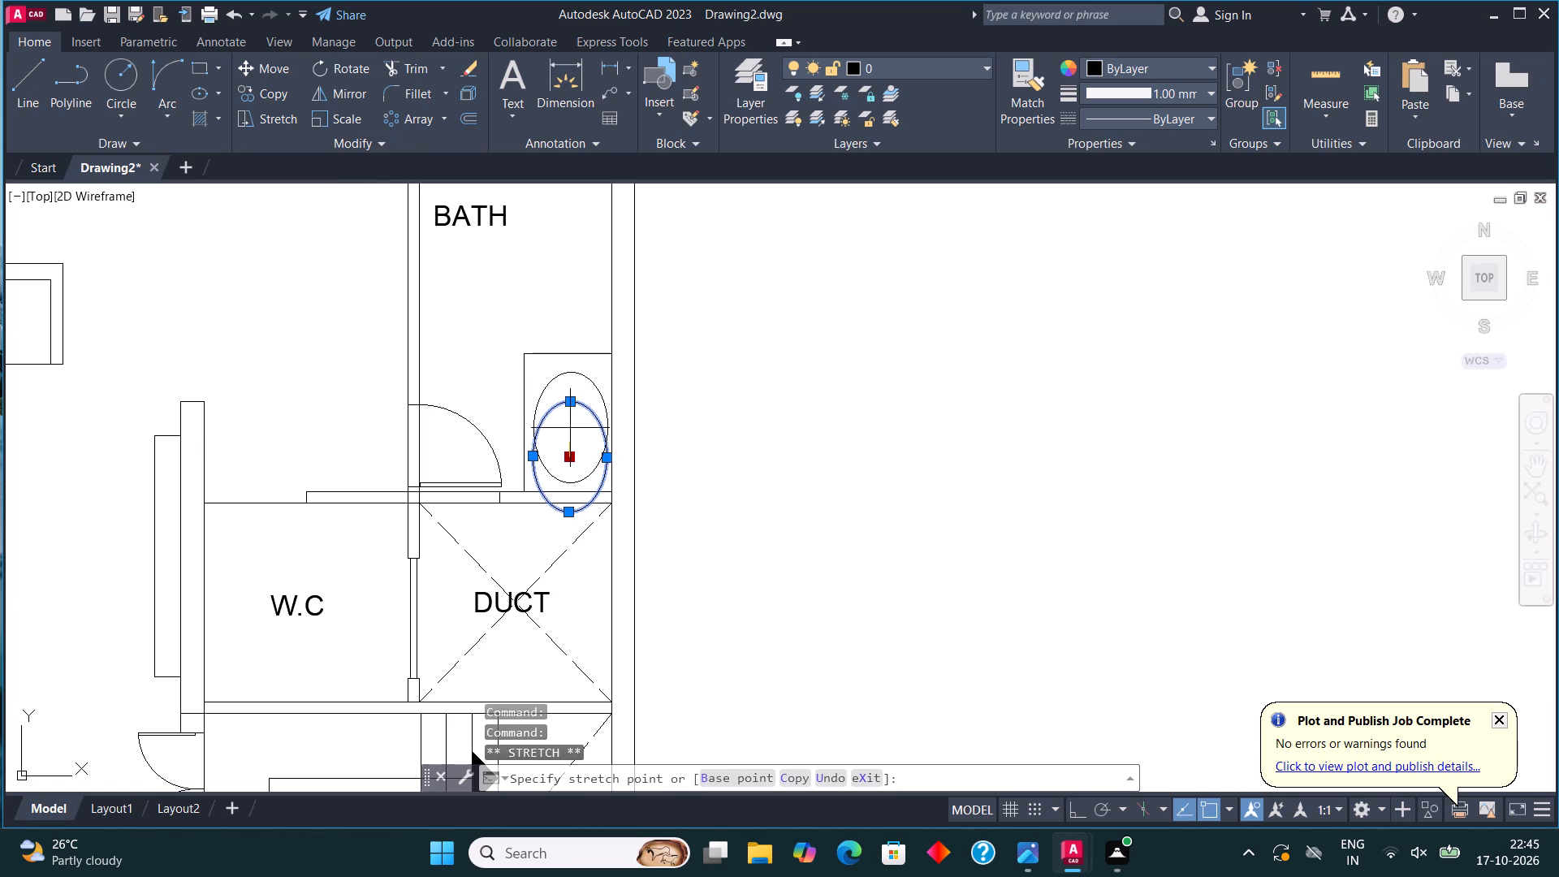
pyautogui.click(570, 426)
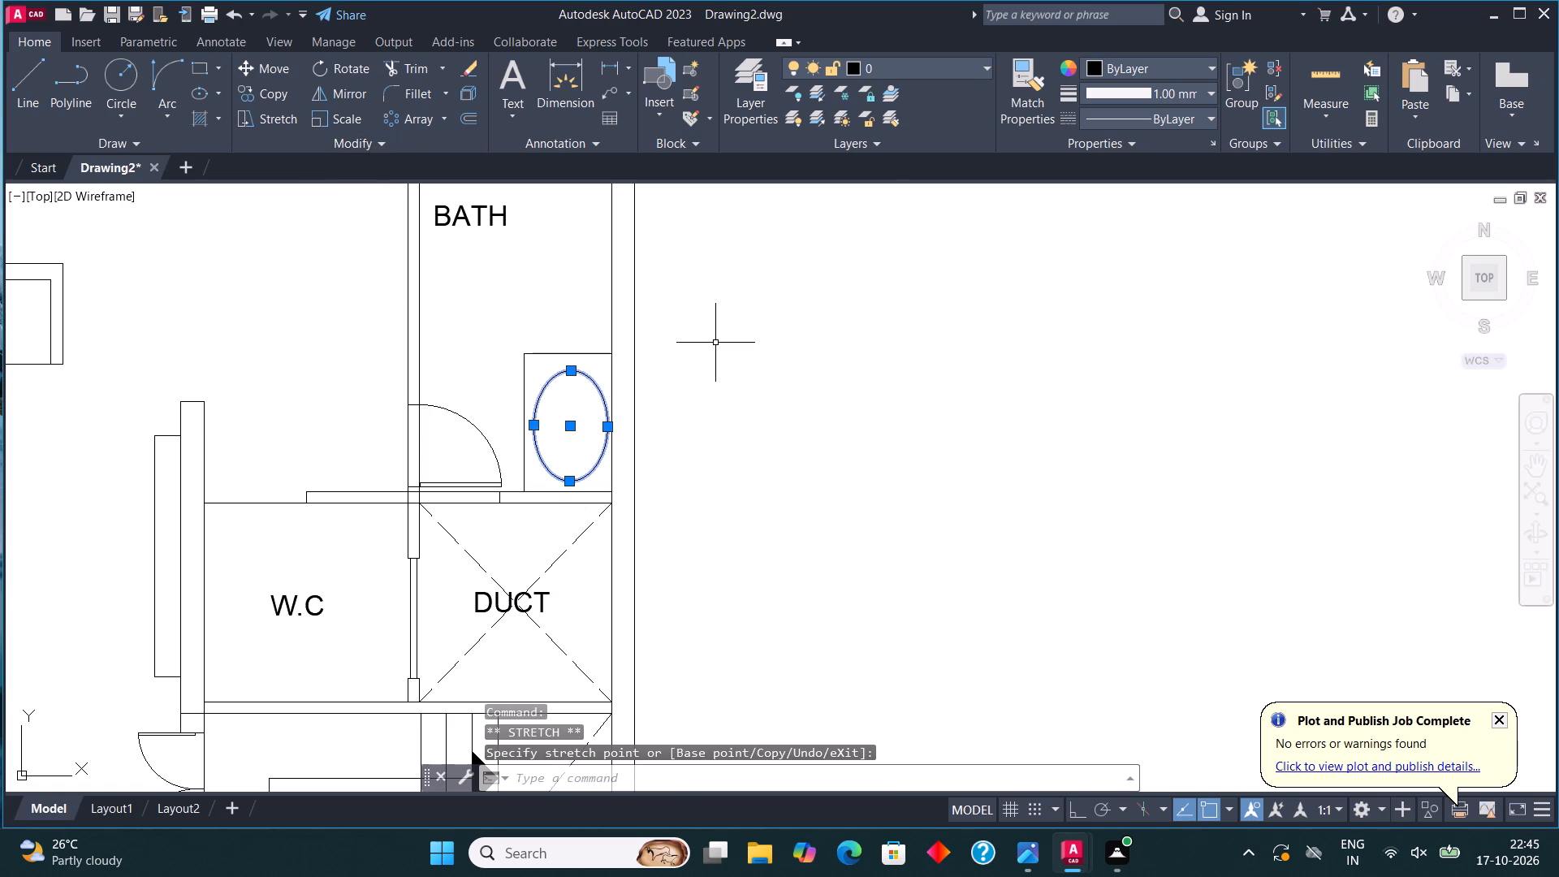
pyautogui.press('Escape')
pyautogui.click(574, 374)
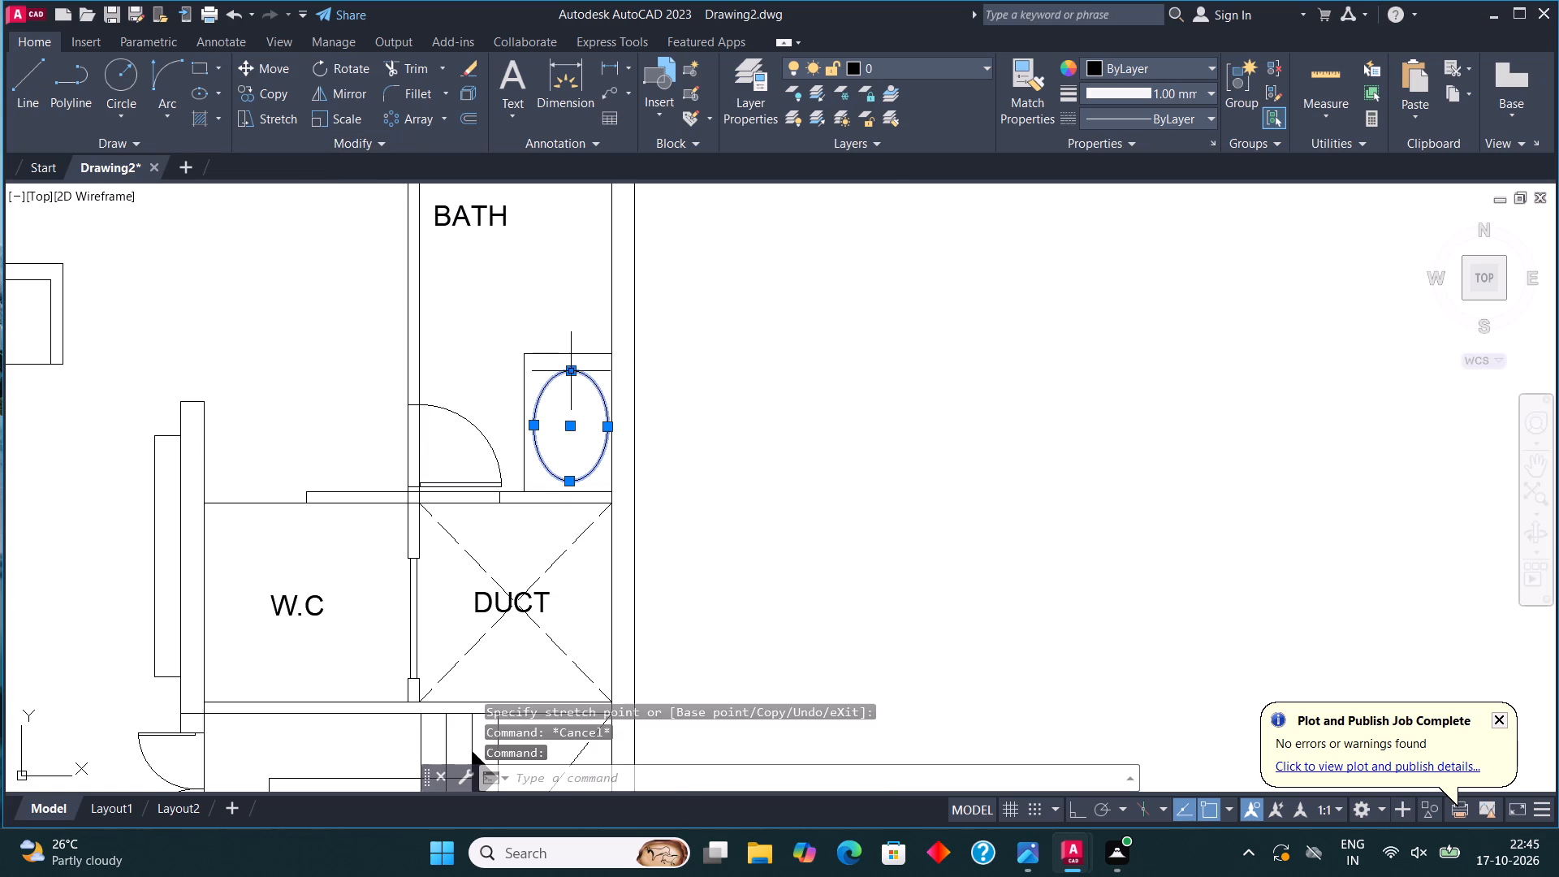
pyautogui.scroll(3, 577, 410)
pyautogui.click(565, 441)
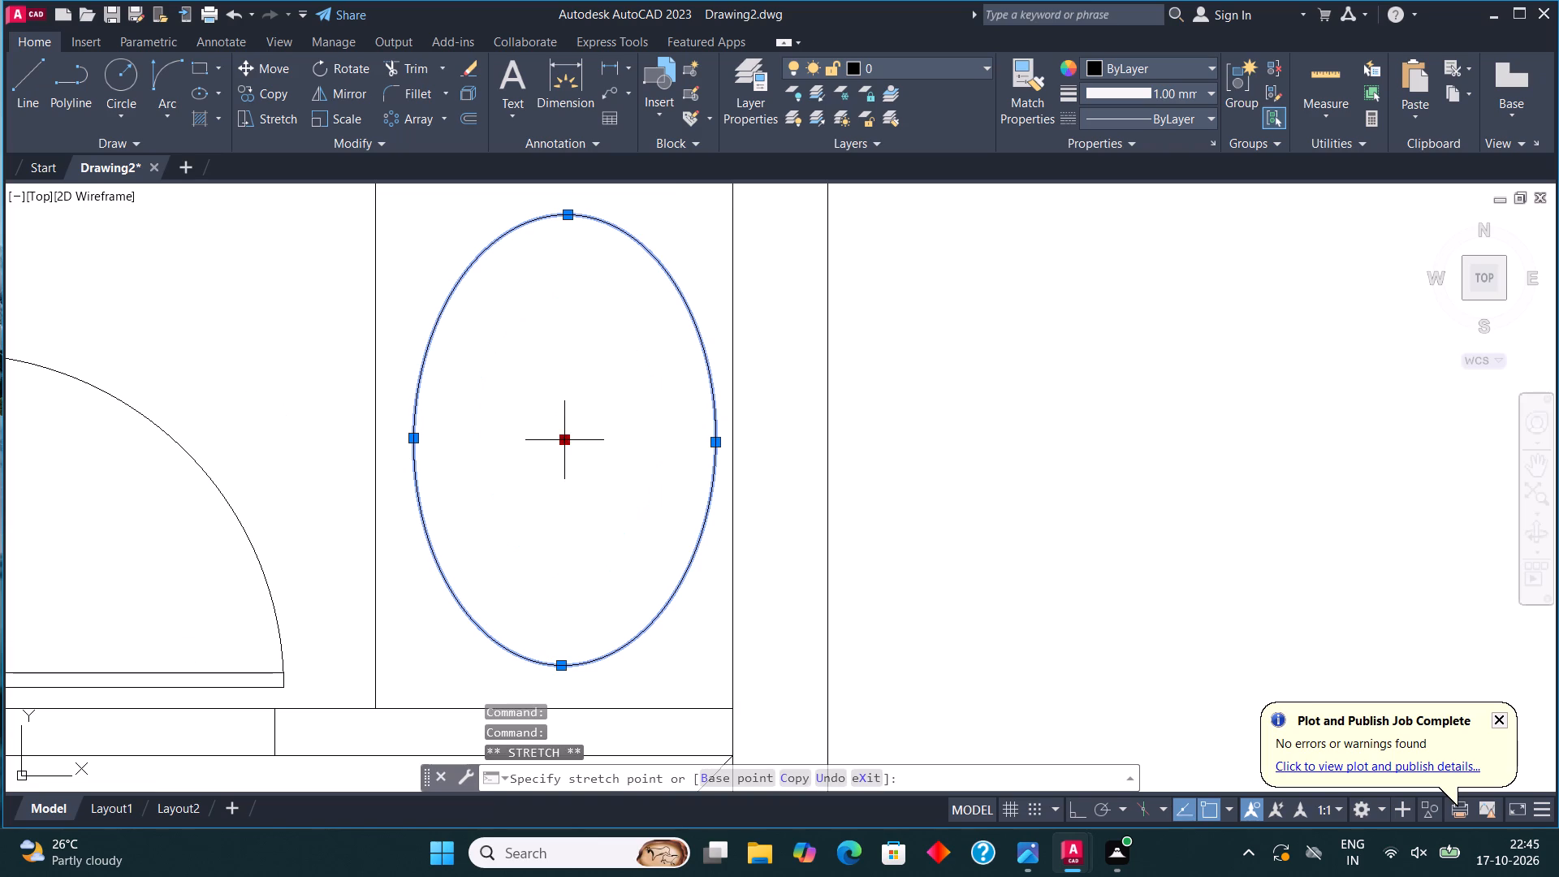
pyautogui.click(553, 437)
pyautogui.press('Escape')
pyautogui.scroll(-2, 588, 394)
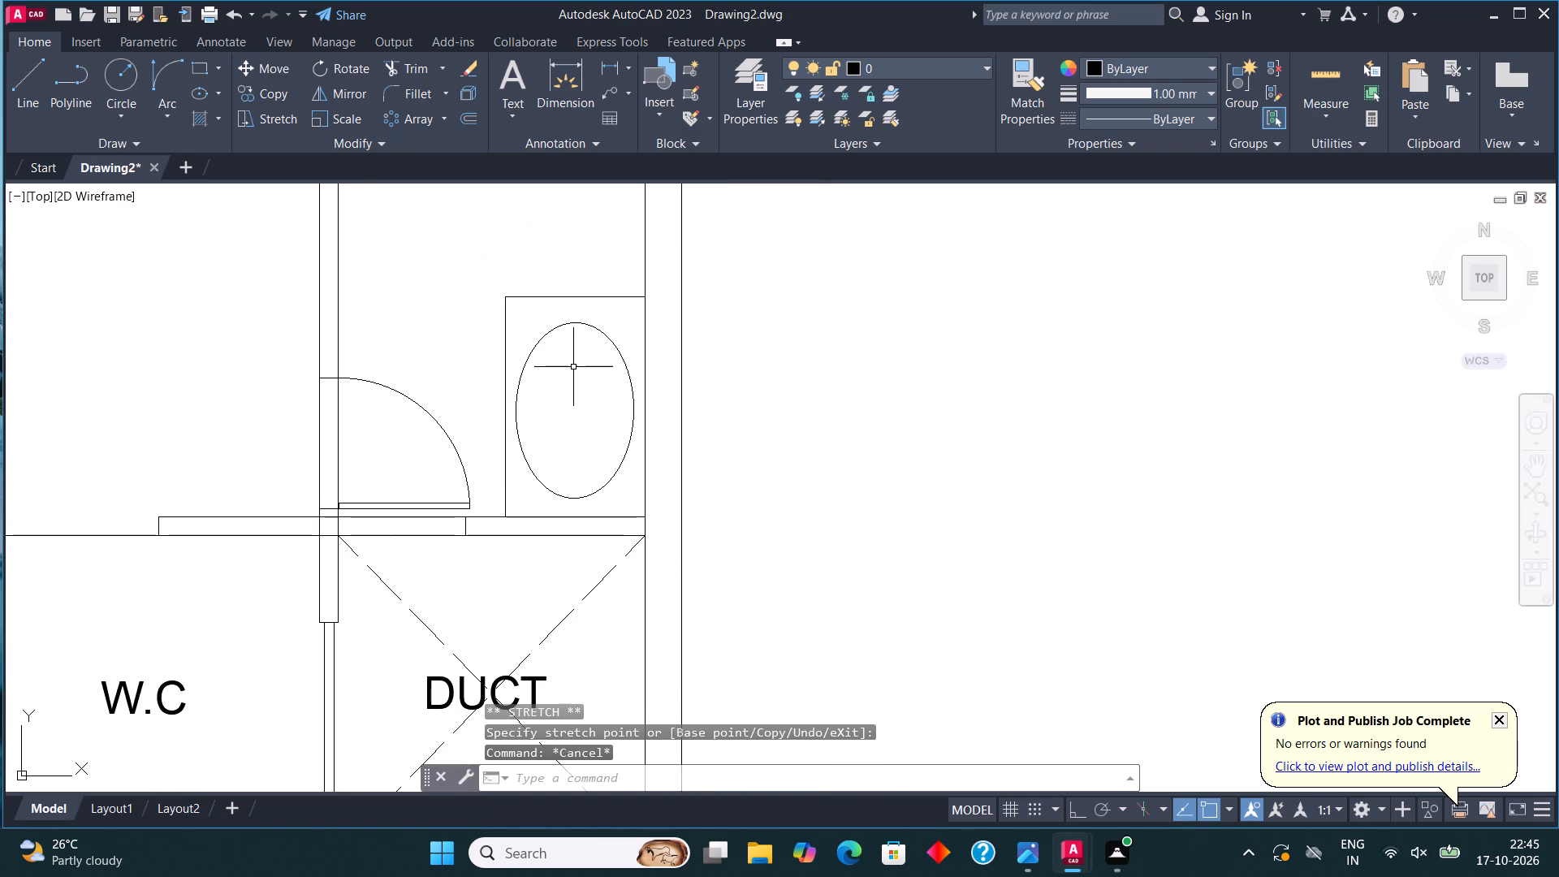
# Draw a very small circle at the centre of the wash basin ellipse as the drain hole.
pyautogui.click(114, 71)
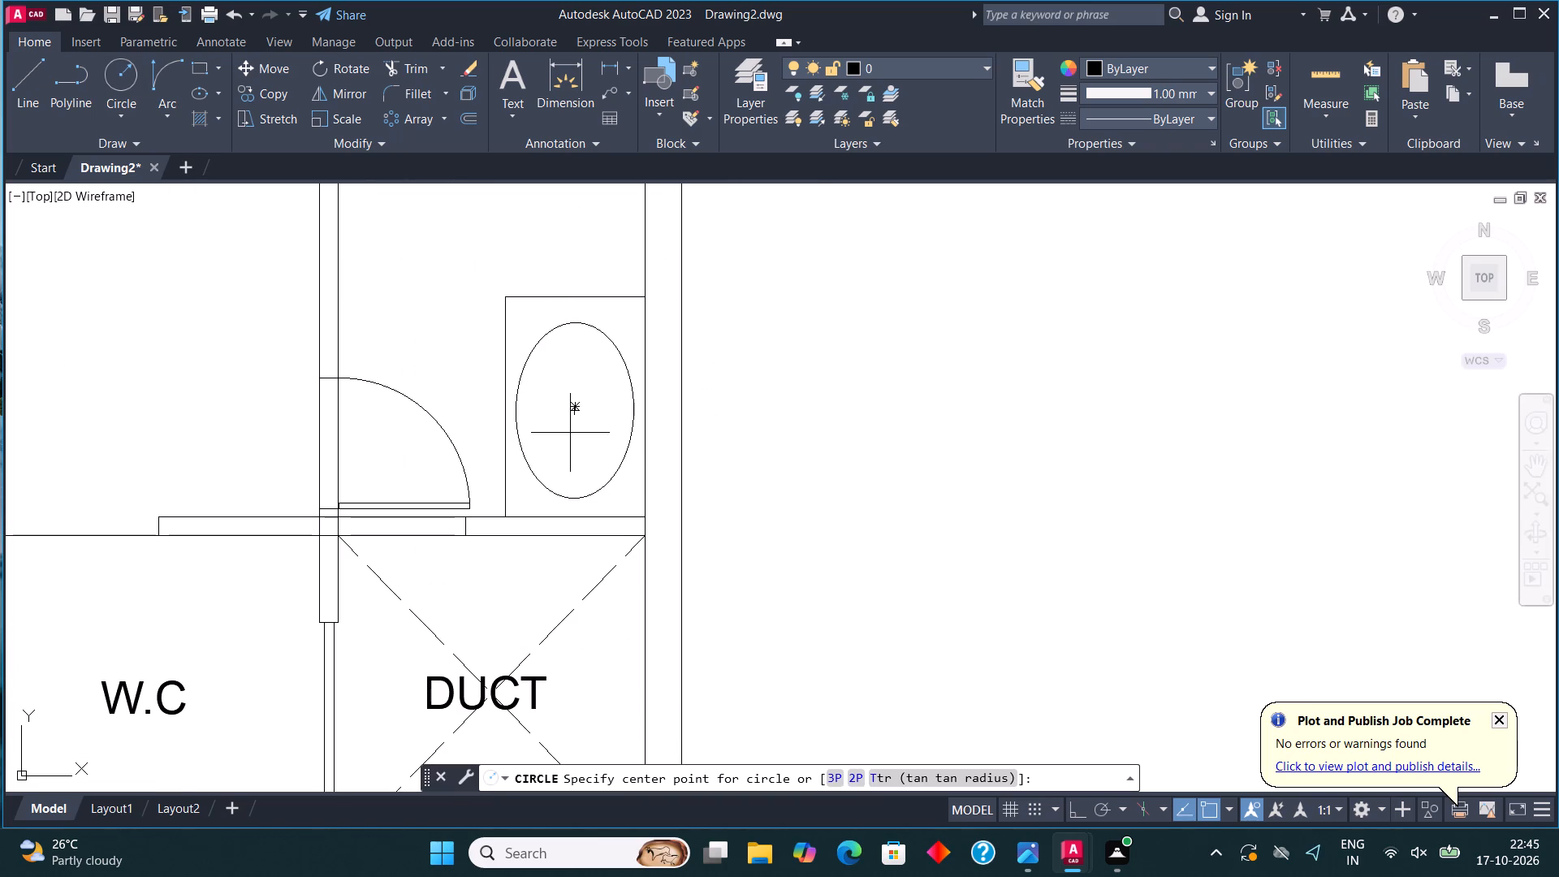
pyautogui.click(570, 408)
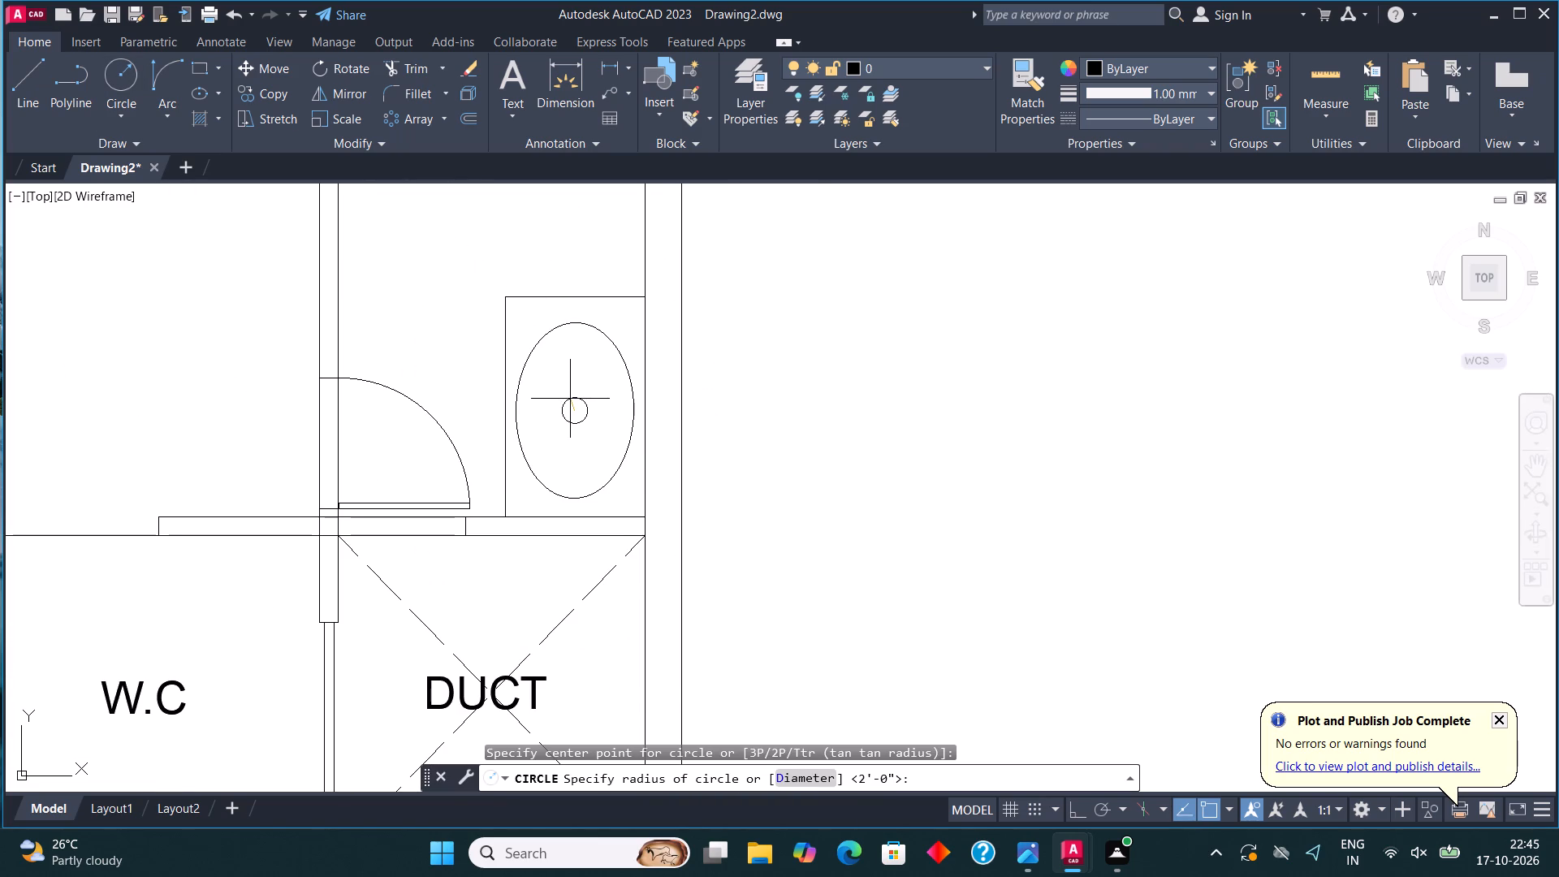
pyautogui.click(573, 402)
# Change the KITCHEN/DINING label below the bed to read BEDROOM.
pyautogui.scroll(-3, 736, 416)
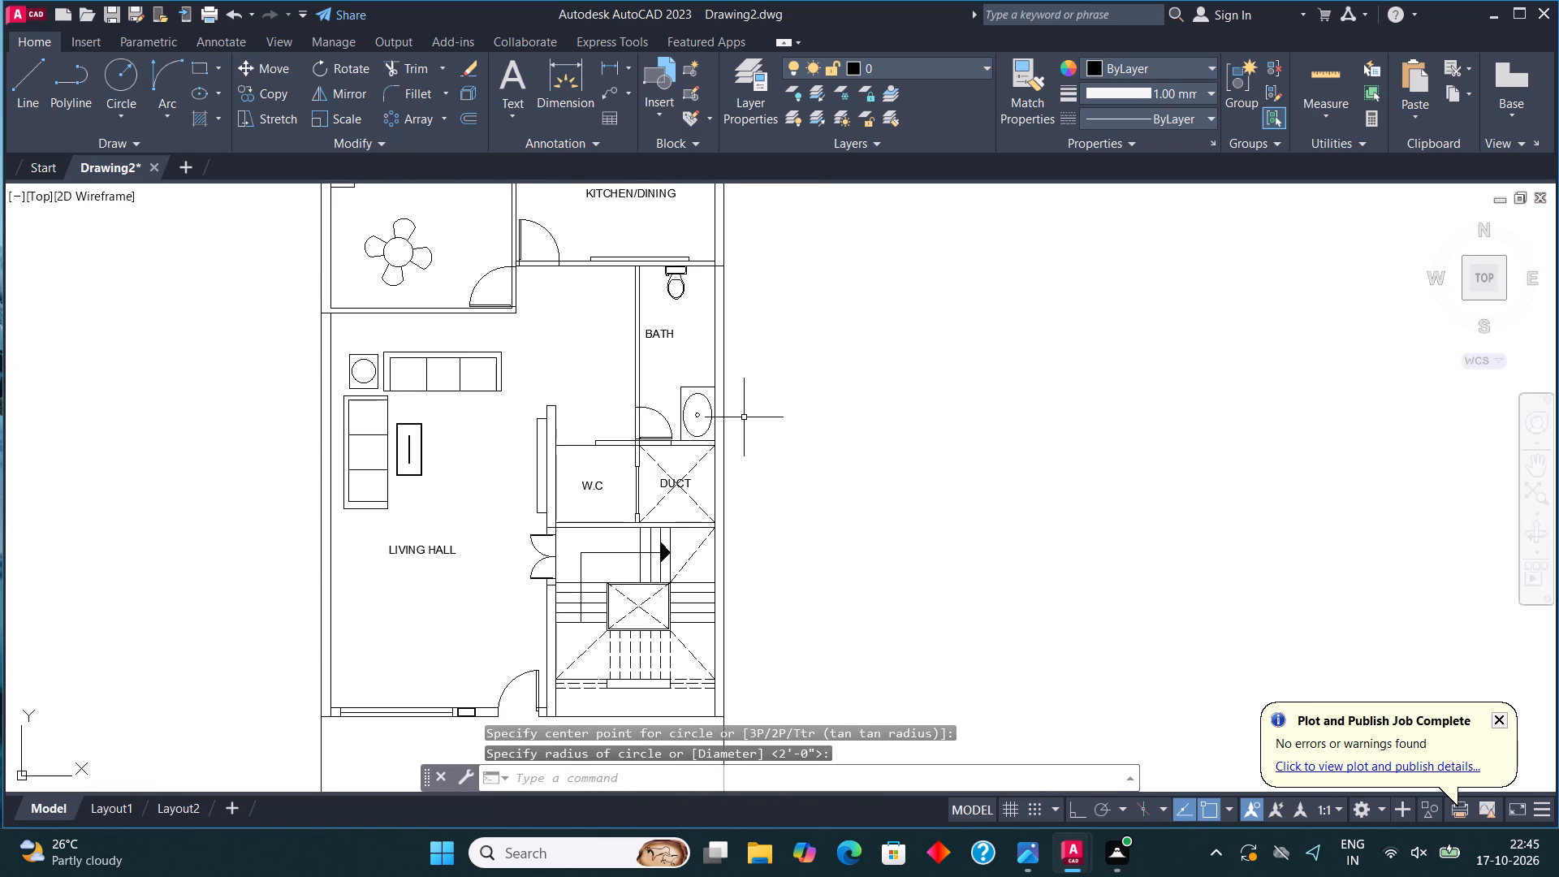
pyautogui.scroll(-3, 749, 412)
pyautogui.moveTo(751, 473); pyautogui.dragTo(769, 447, button='middle')
pyautogui.scroll(3, 697, 392)
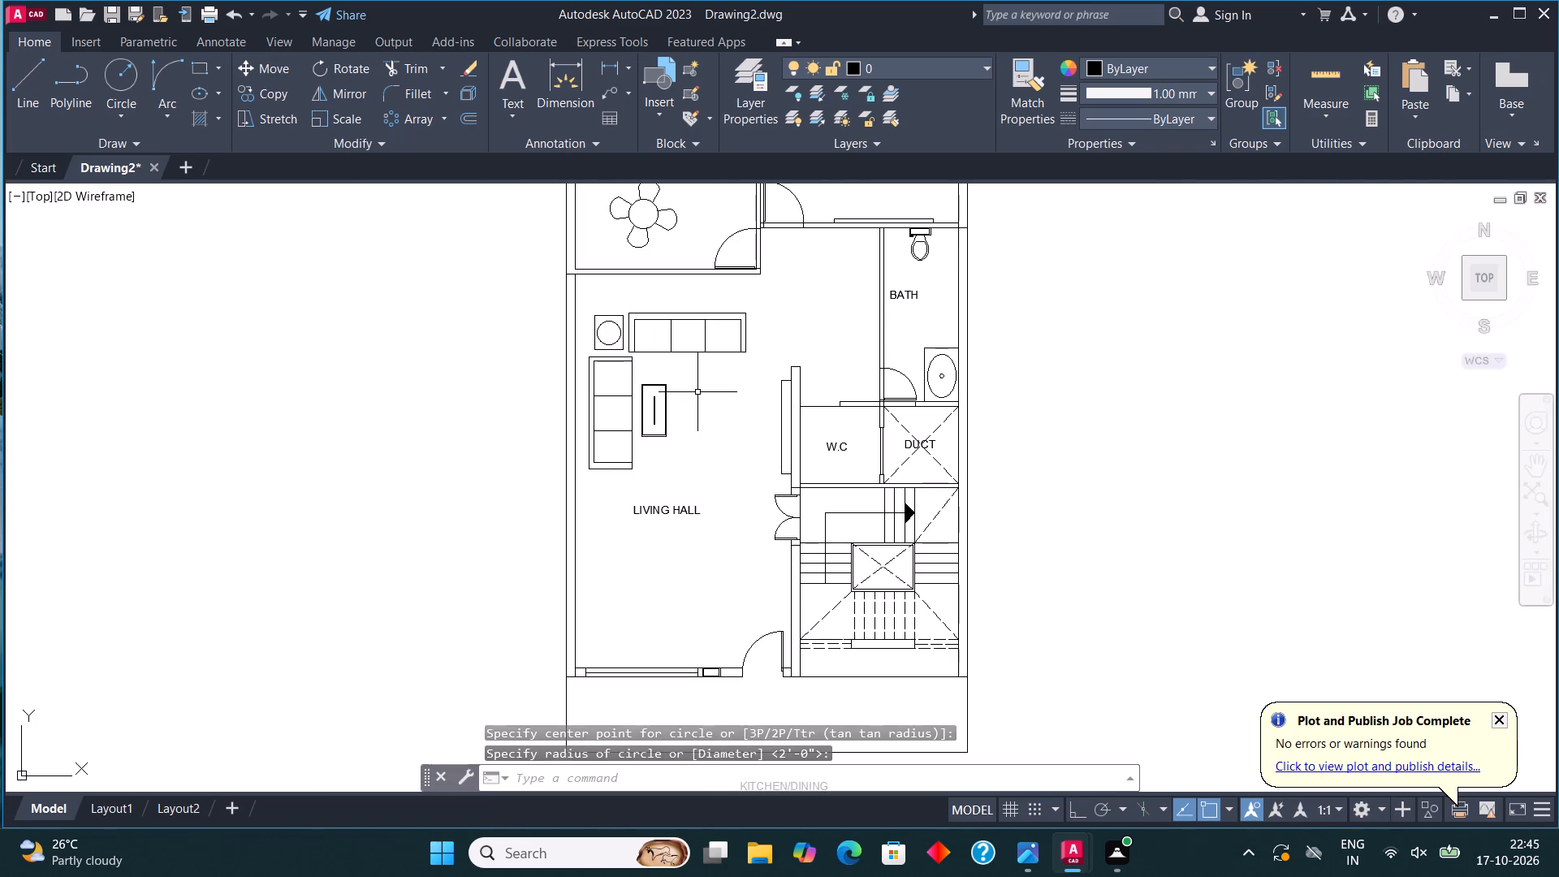
pyautogui.moveTo(697, 399); pyautogui.dragTo(698, 616, button='middle')
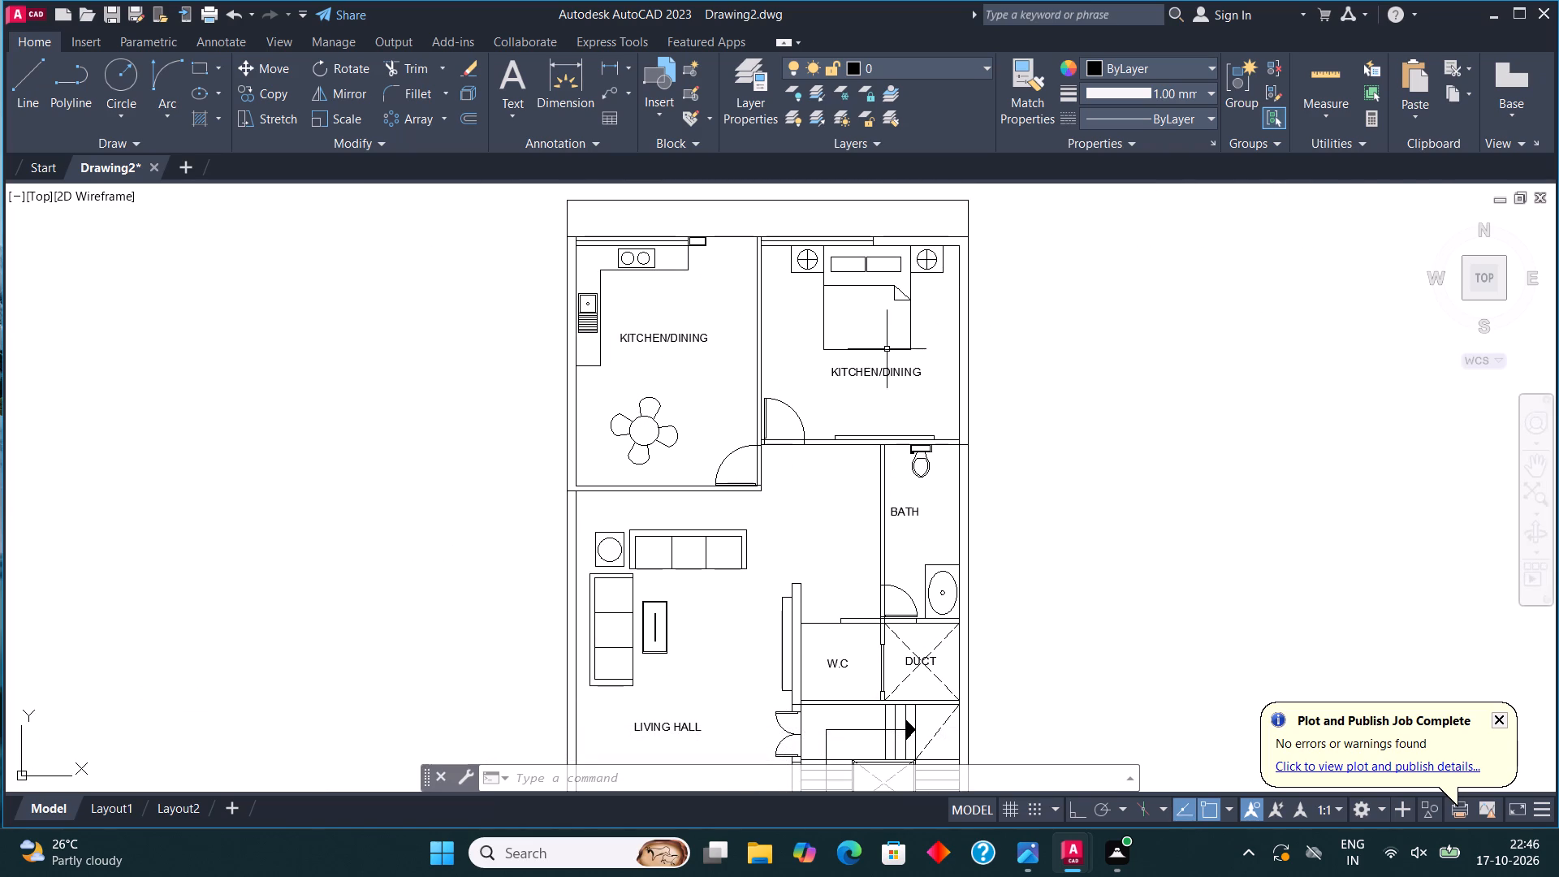
pyautogui.click(875, 361)
pyautogui.click(871, 368)
pyautogui.rightClick(871, 368)
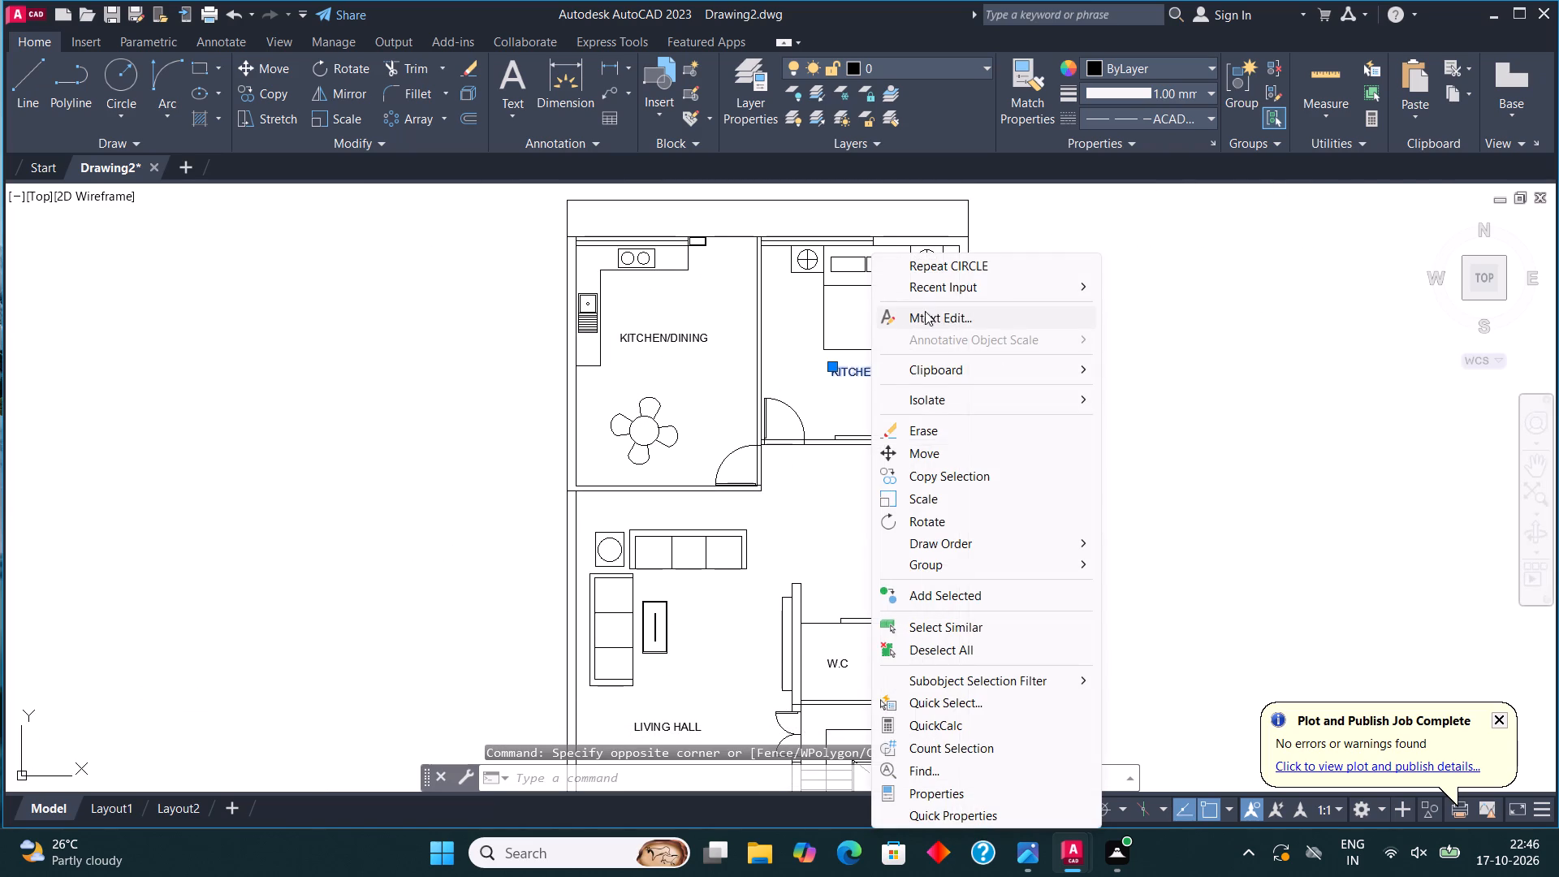
pyautogui.click(948, 311)
pyautogui.click(923, 372)
pyautogui.press('BackSpace')
pyautogui.press('BackSpace')
pyautogui.press('BackSpace')
pyautogui.press('BackSpace')
pyautogui.press('BackSpace')
pyautogui.press('BackSpace')
pyautogui.press('BackSpace')
pyautogui.press('BackSpace')
pyautogui.press('BackSpace')
pyautogui.press('BackSpace')
pyautogui.press('BackSpace')
pyautogui.press('BackSpace')
pyautogui.press('BackSpace')
pyautogui.press('BackSpace')
pyautogui.press('BackSpace')
pyautogui.press('BackSpace')
pyautogui.press('BackSpace')
pyautogui.press('BackSpace')
pyautogui.press('BackSpace')
pyautogui.press('BackSpace')
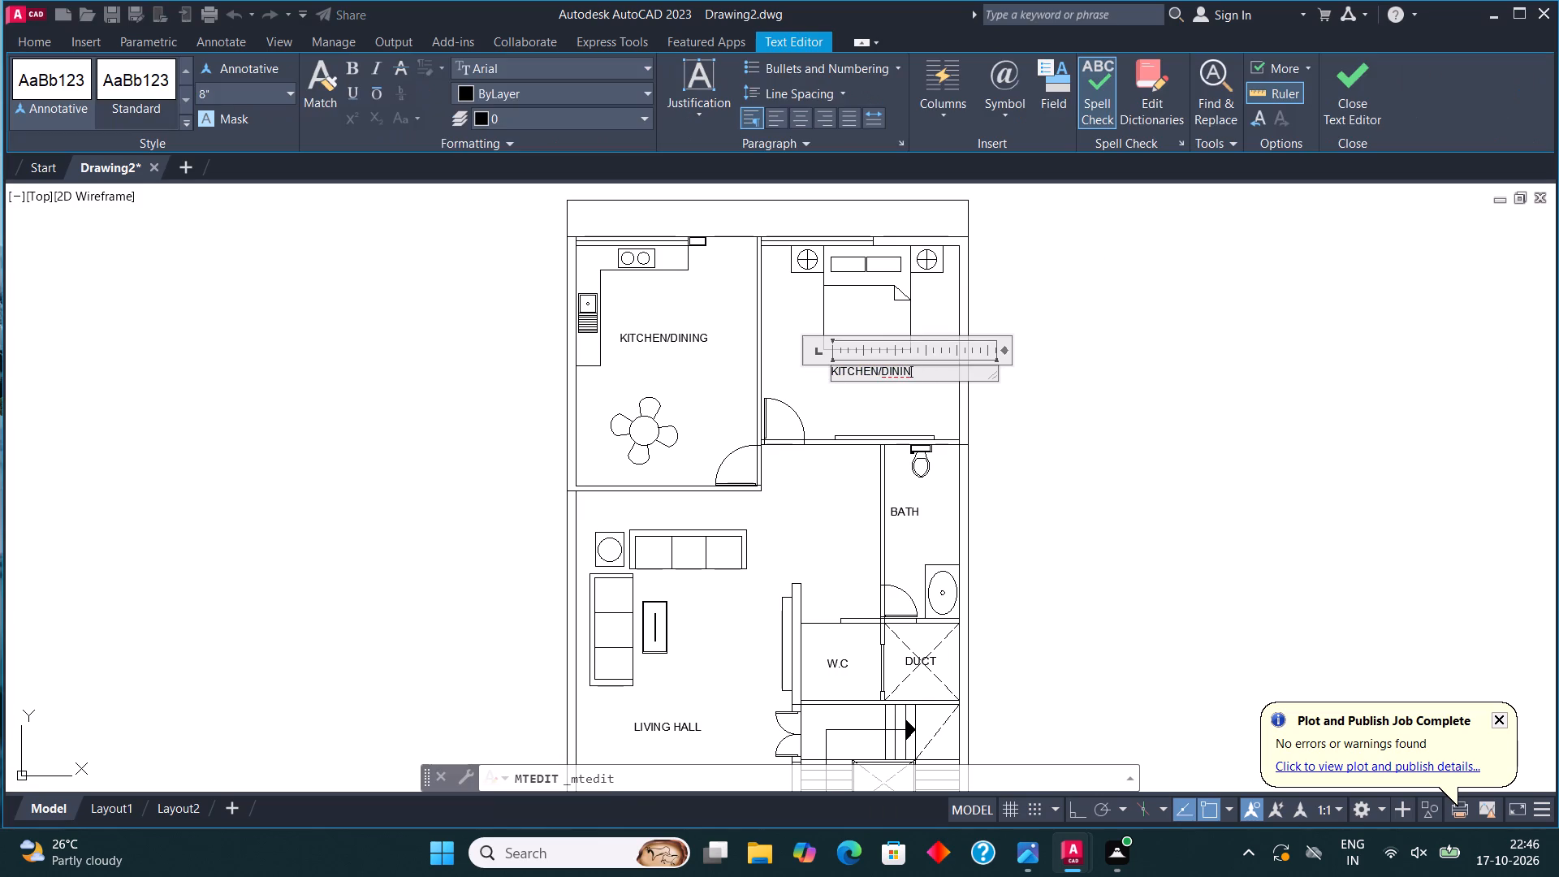
pyautogui.write('BEDR')
pyautogui.write('OOM')
pyautogui.click(1362, 84)
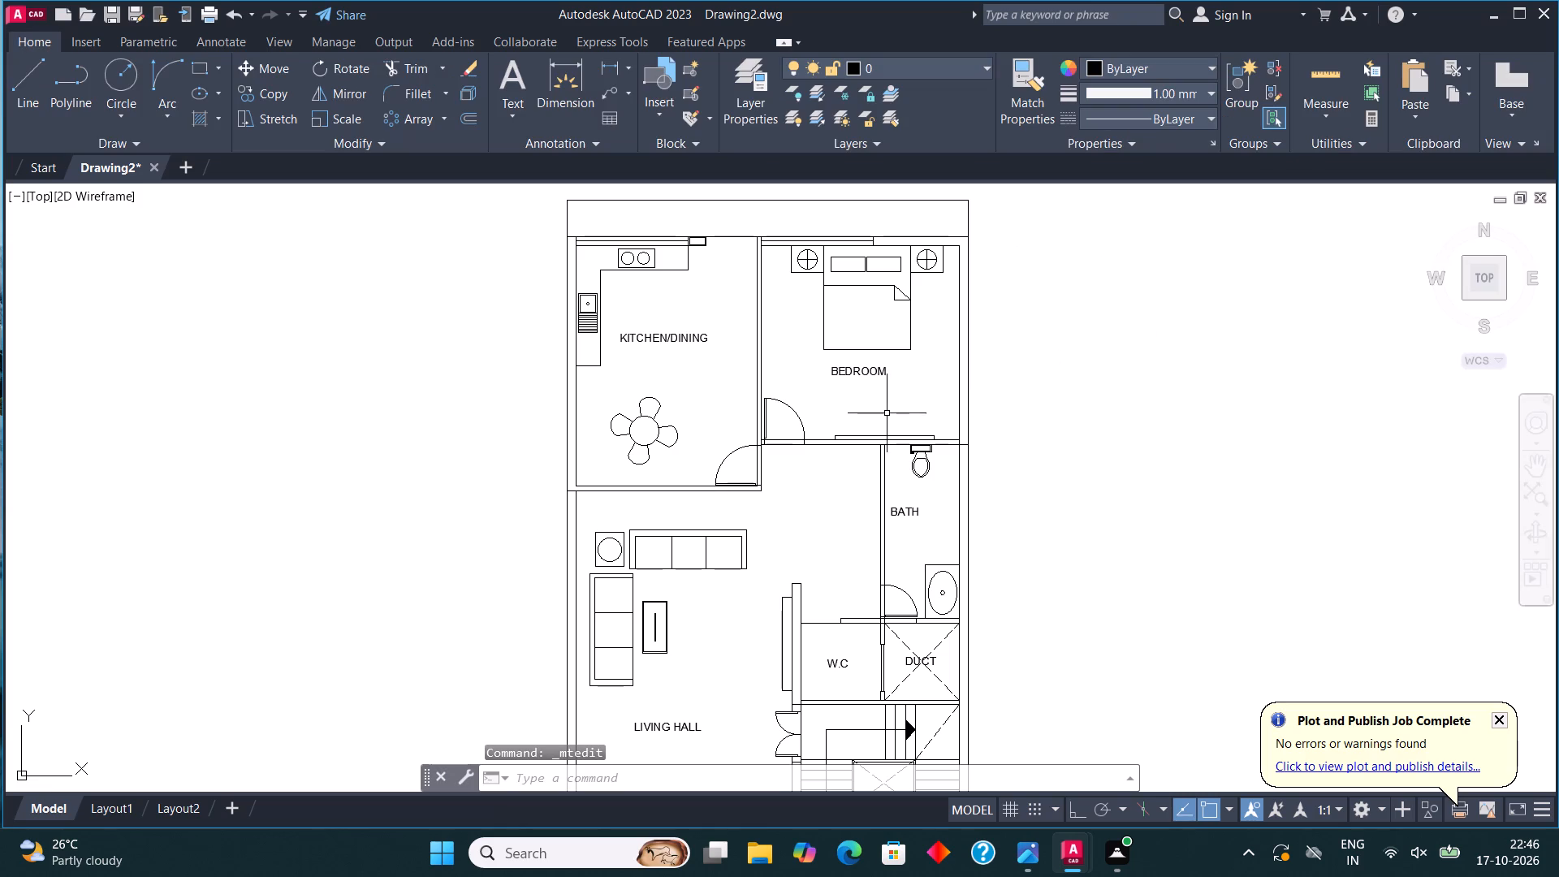
# Change the upper of the two spare KITCHEN/DINING labels below the plan to read ROAD.
pyautogui.moveTo(909, 581); pyautogui.dragTo(911, 313, button='middle')
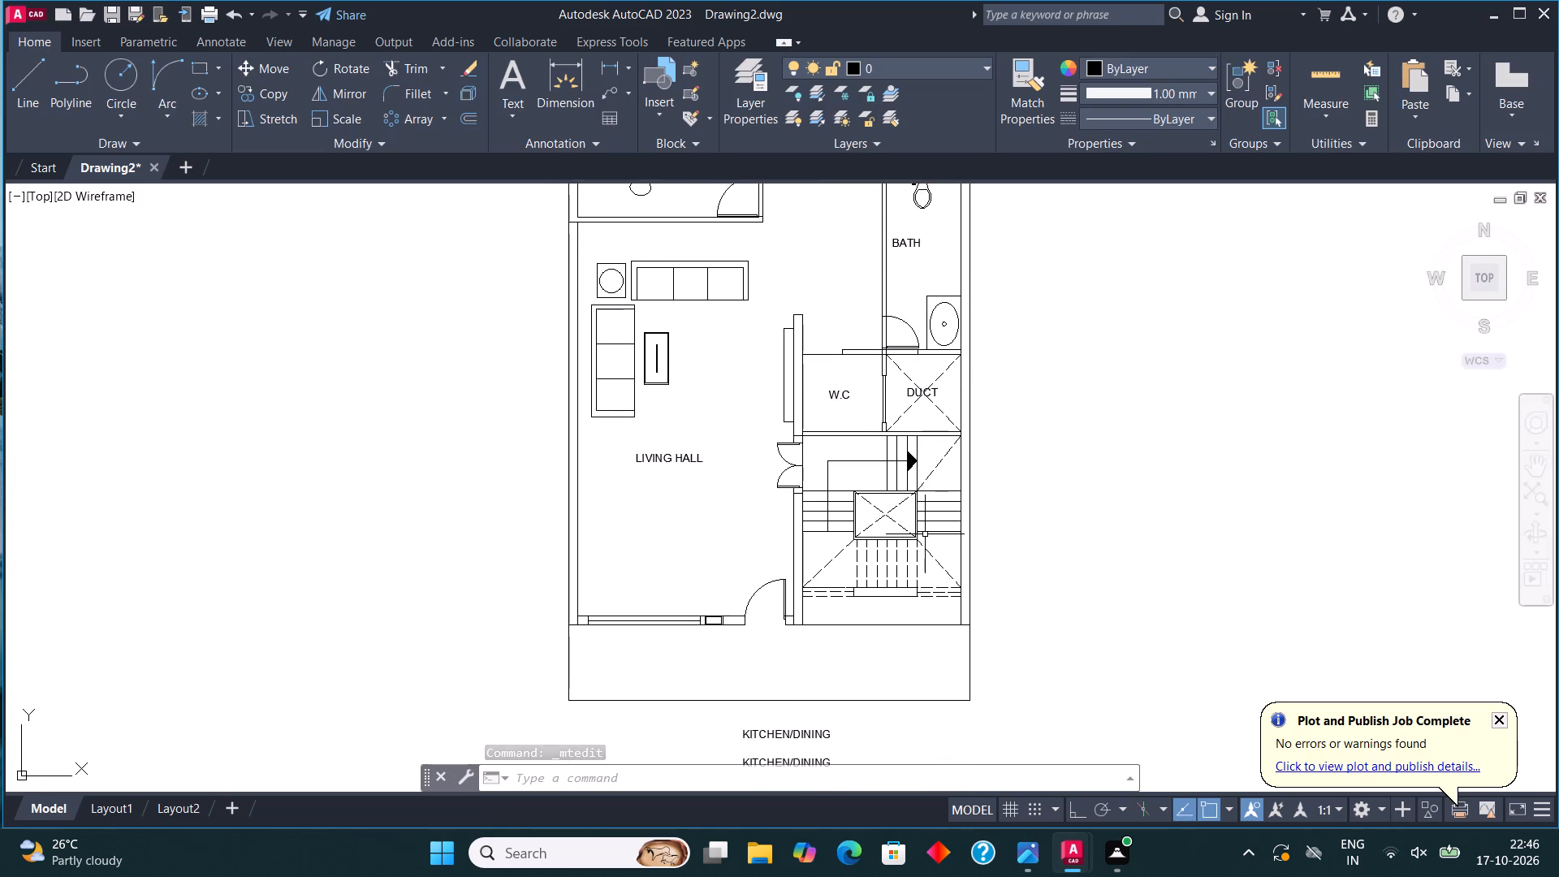
pyautogui.moveTo(776, 604); pyautogui.dragTo(787, 466, button='middle')
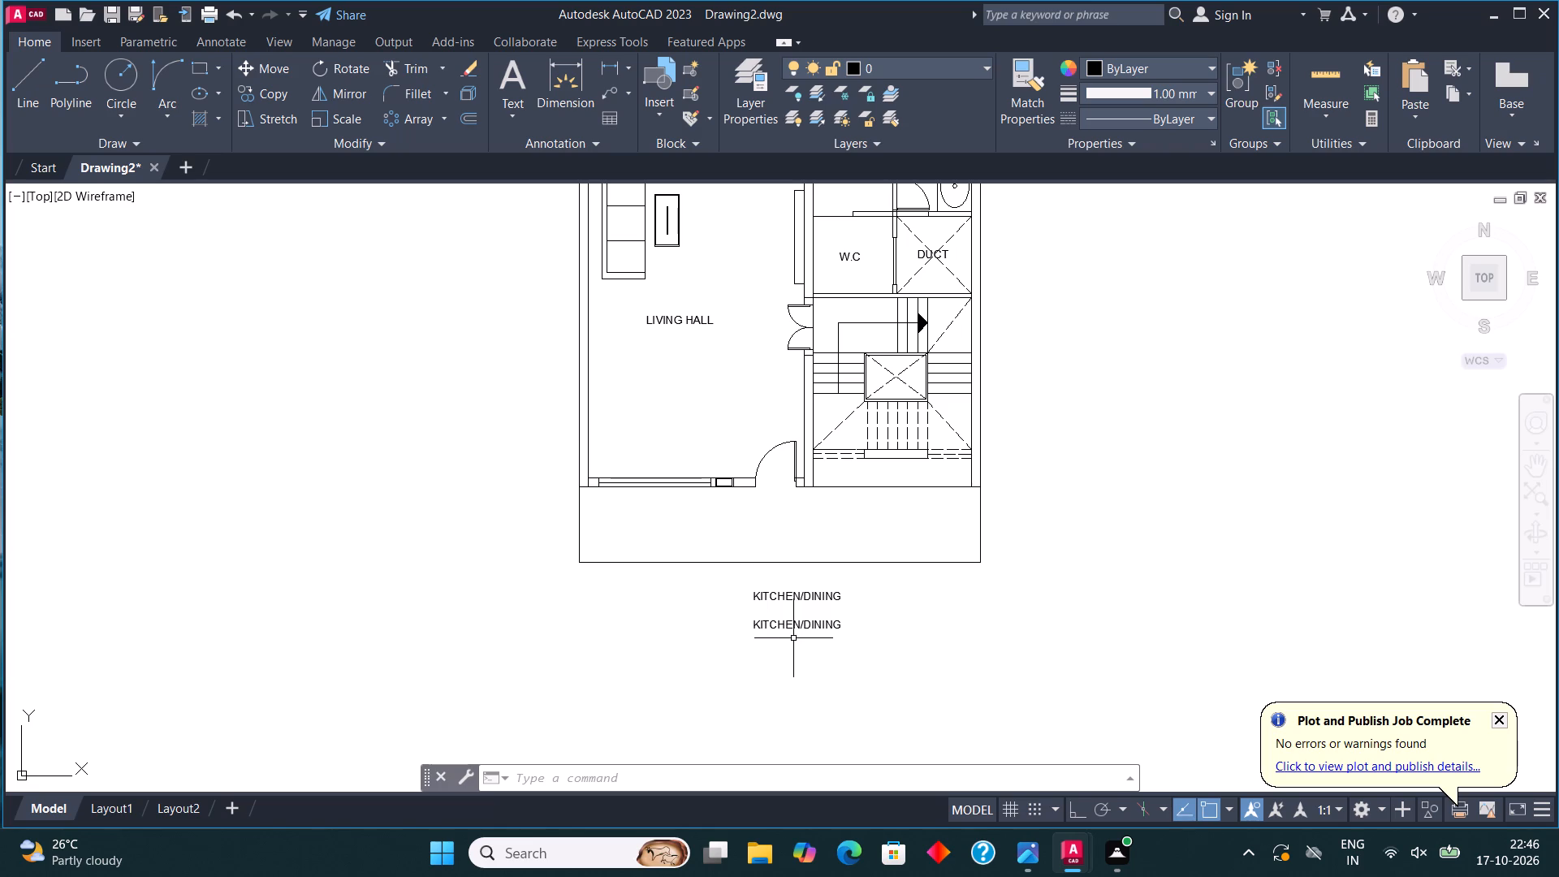
pyautogui.moveTo(792, 547); pyautogui.dragTo(795, 497, button='middle')
pyautogui.scroll(2, 789, 585)
pyautogui.click(799, 499)
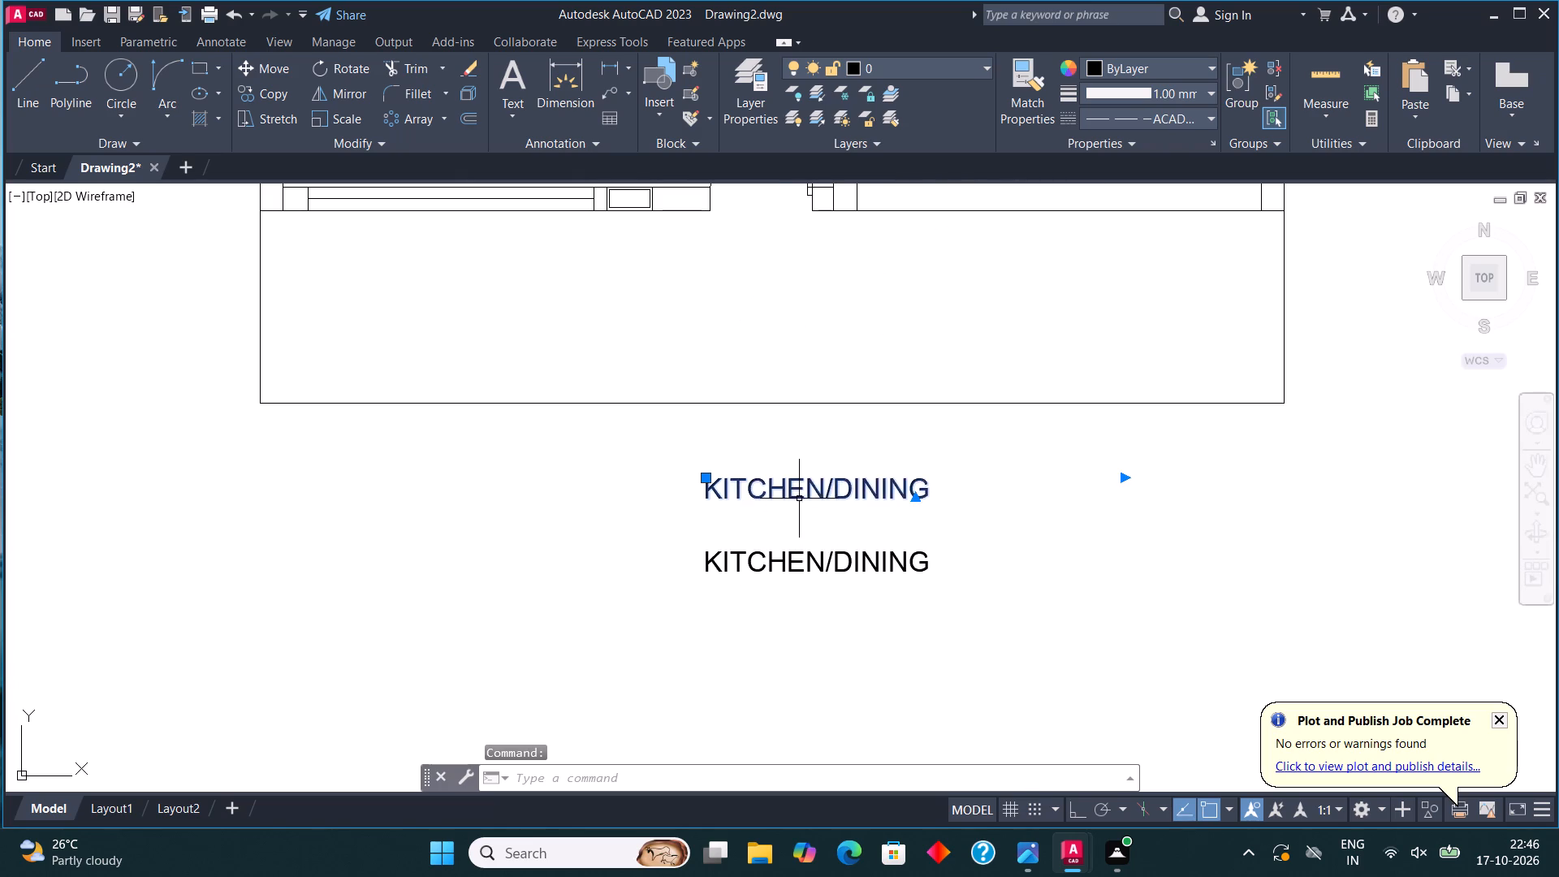
pyautogui.rightClick(799, 499)
pyautogui.click(876, 328)
pyautogui.click(940, 488)
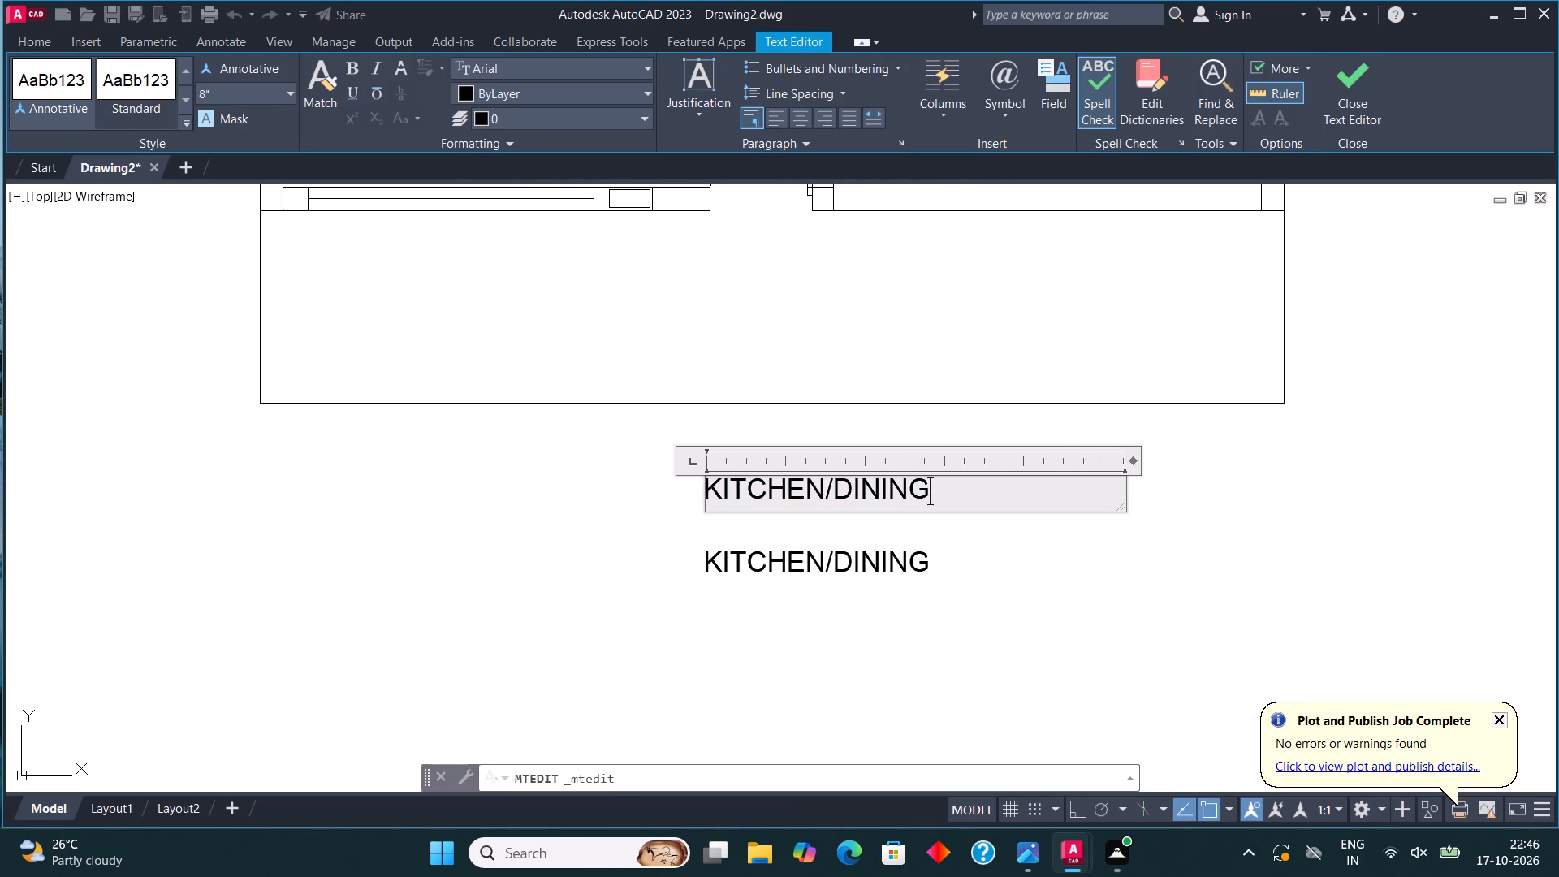
pyautogui.press('BackSpace')
pyautogui.press('BackSpace')
pyautogui.press('BackSpace')
pyautogui.press('BackSpace')
pyautogui.press('BackSpace')
pyautogui.press('BackSpace')
pyautogui.press('BackSpace')
pyautogui.press('BackSpace')
pyautogui.press('BackSpace')
pyautogui.press('BackSpace')
pyautogui.press('BackSpace')
pyautogui.press('BackSpace')
pyautogui.press('BackSpace')
pyautogui.press('BackSpace')
pyautogui.press('BackSpace')
pyautogui.press('BackSpace')
pyautogui.press('BackSpace')
pyautogui.press('BackSpace')
pyautogui.press('BackSpace')
pyautogui.press('BackSpace')
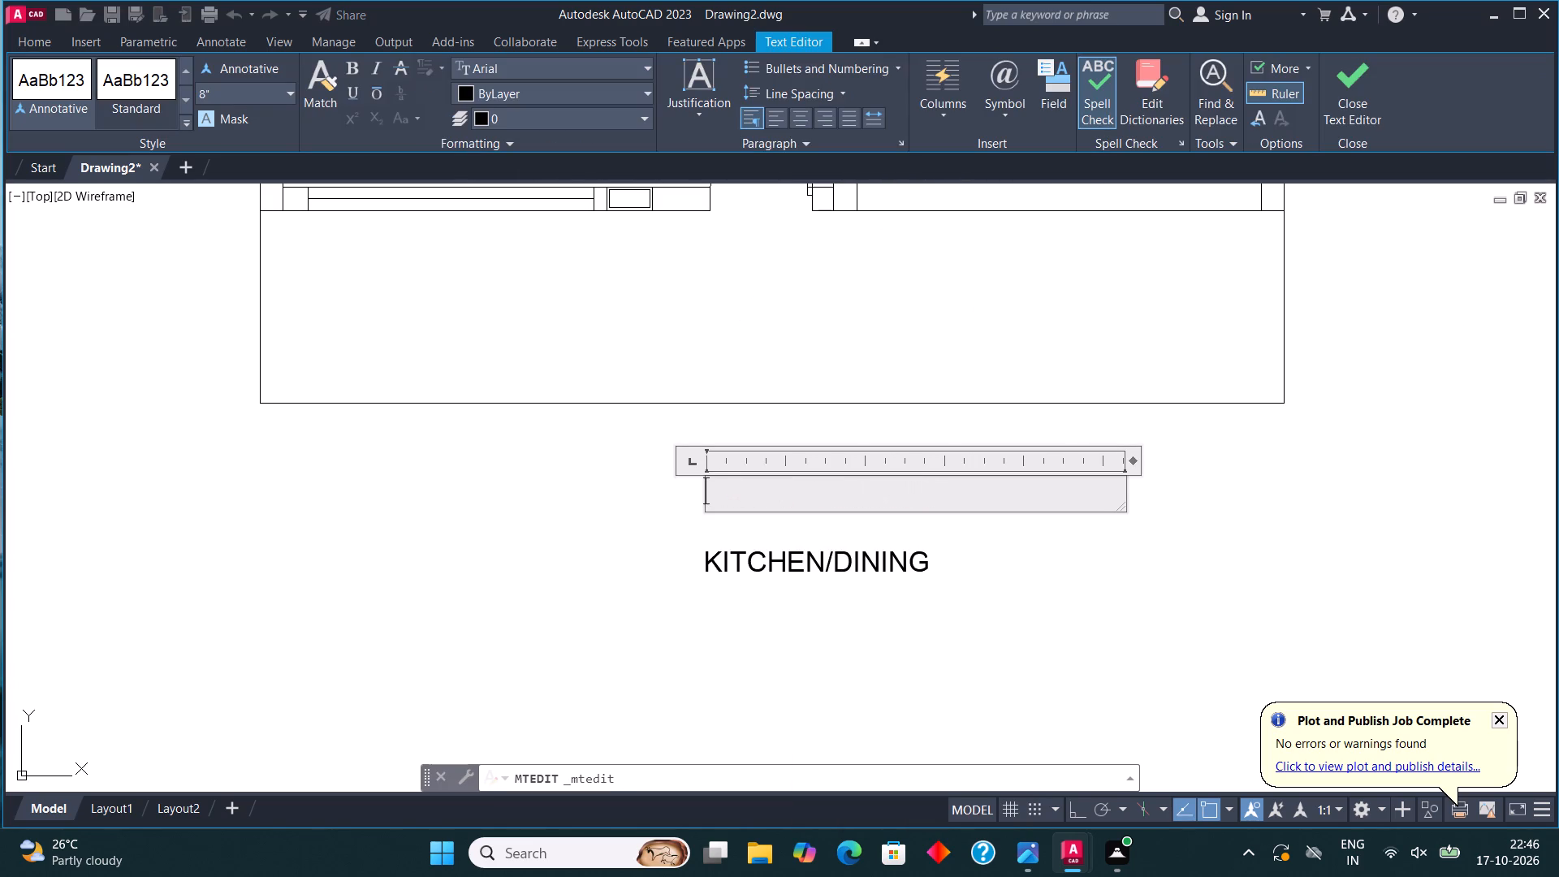
pyautogui.write('ROA')
pyautogui.press('d')
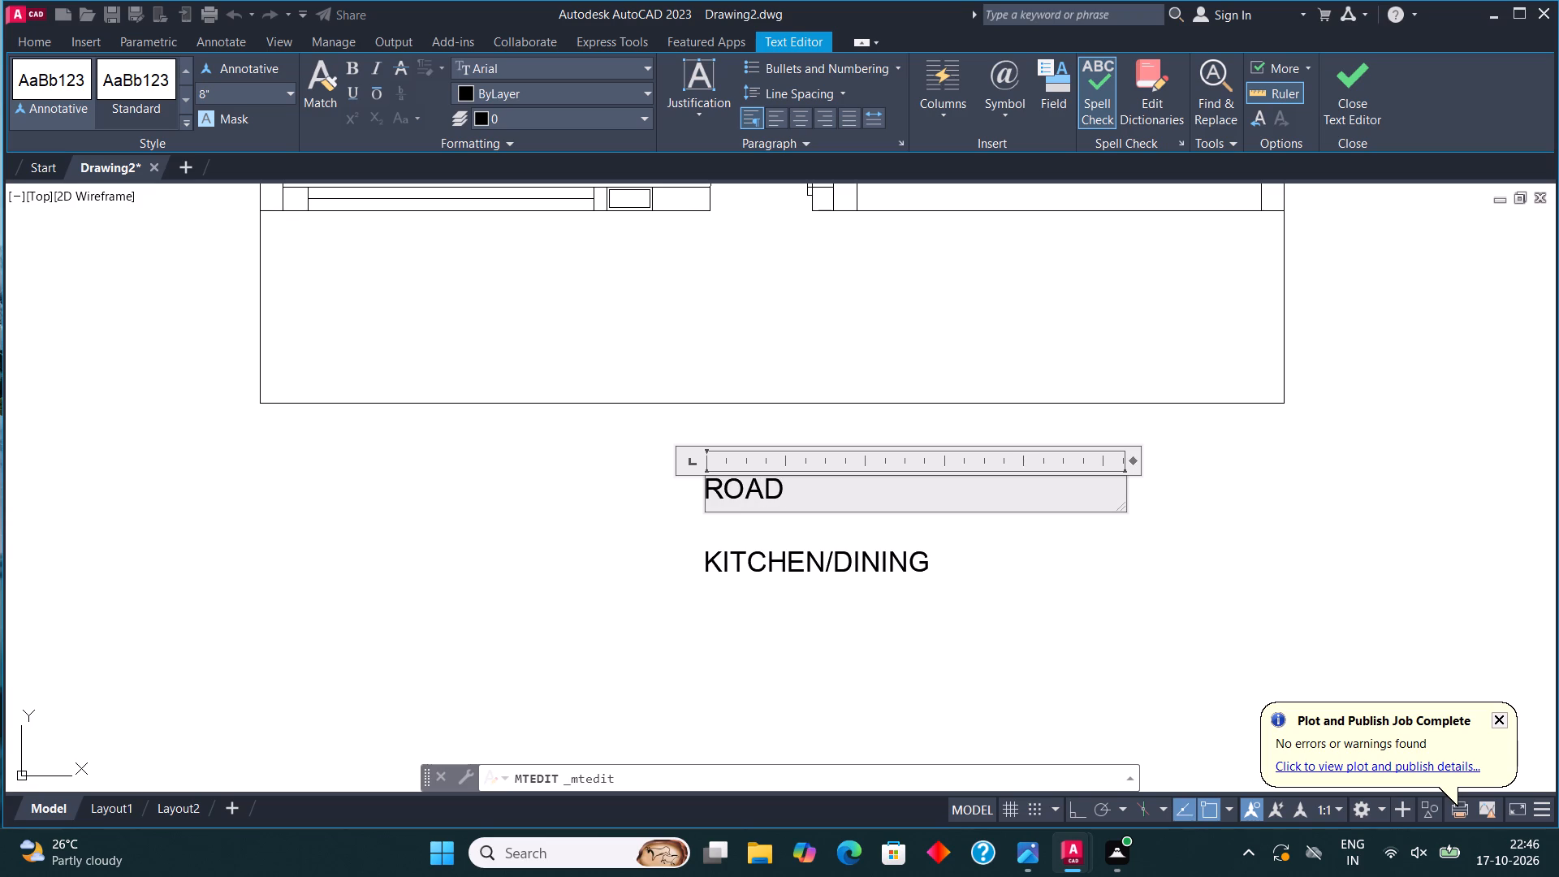
pyautogui.click(1343, 111)
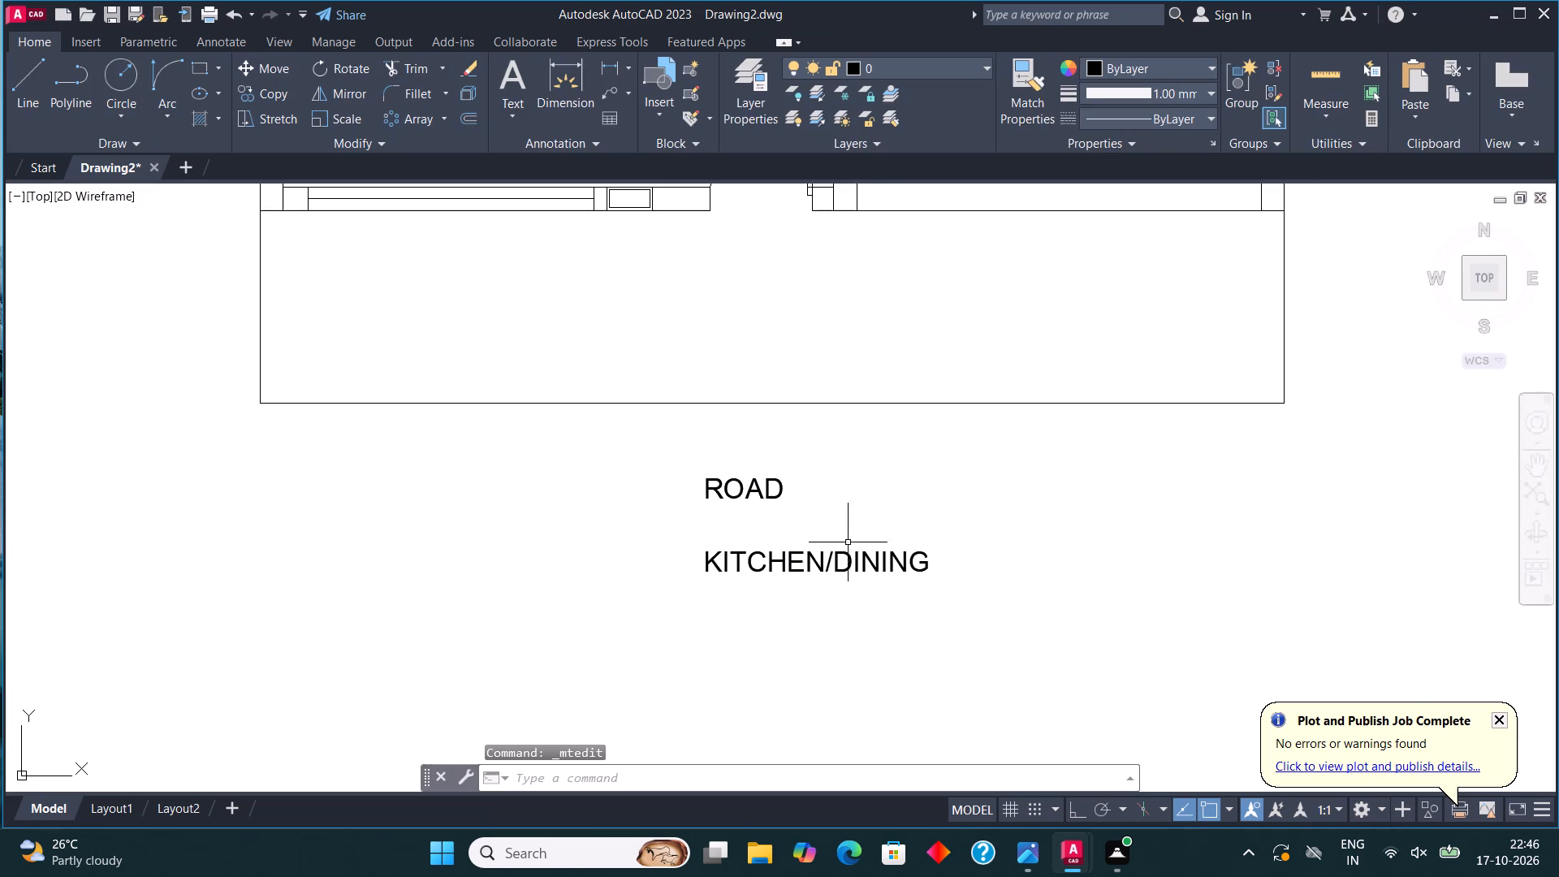
# Change the remaining KITCHEN/DINING label below the ROAD label to read GROUND FLOOR PLAN.
pyautogui.click(816, 563)
pyautogui.rightClick(814, 563)
pyautogui.click(868, 327)
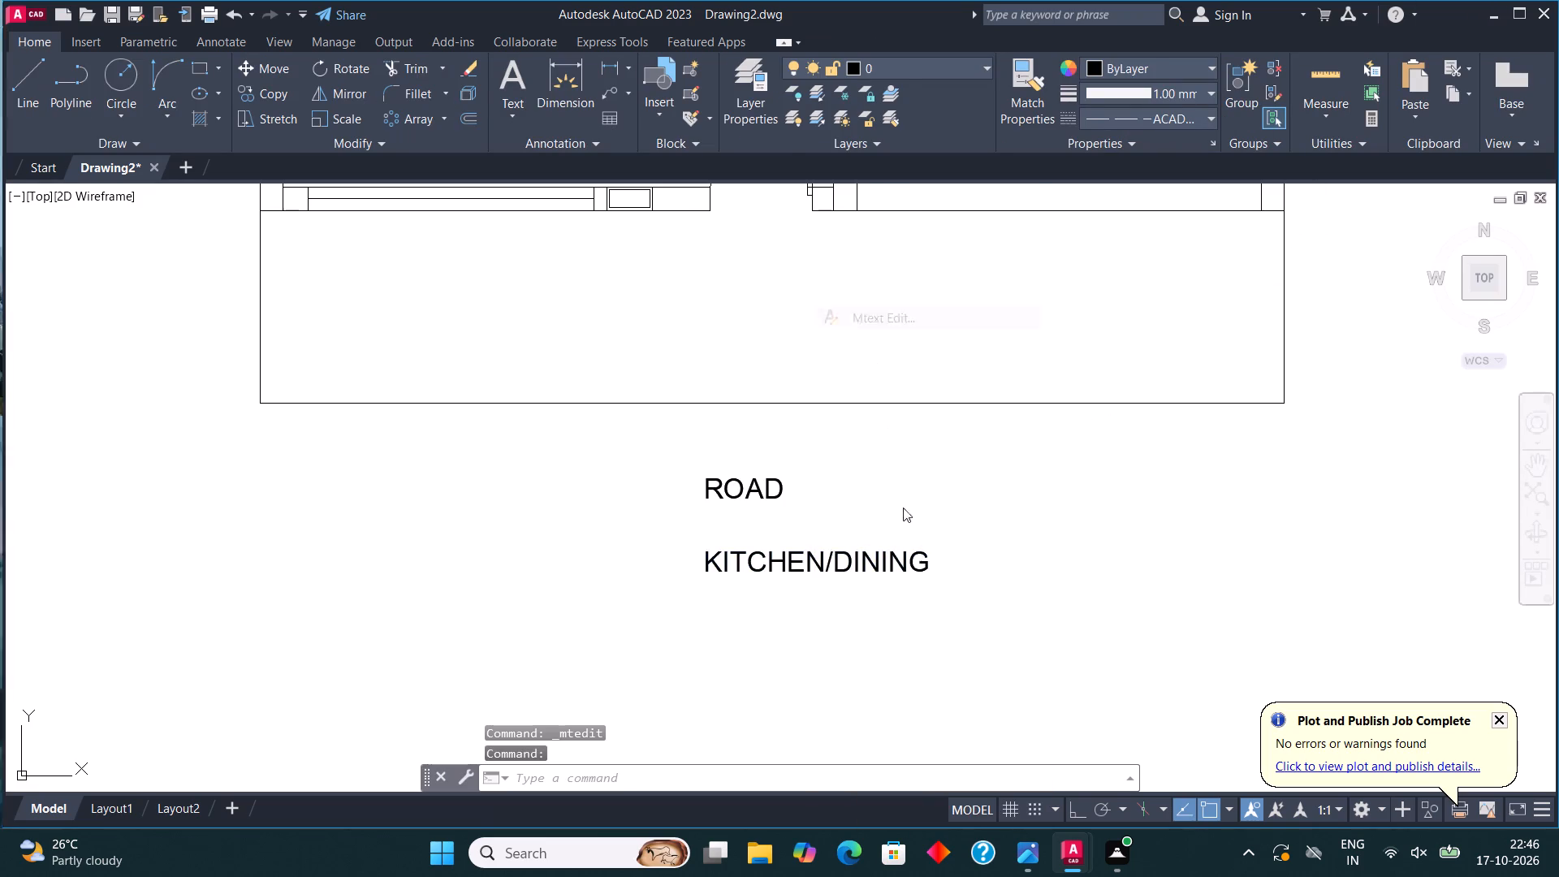
pyautogui.click(947, 563)
pyautogui.press('BackSpace')
pyautogui.press('BackSpace')
pyautogui.press('BackSpace')
pyautogui.press('BackSpace')
pyautogui.press('BackSpace')
pyautogui.press('BackSpace')
pyautogui.press('BackSpace')
pyautogui.press('BackSpace')
pyautogui.press('BackSpace')
pyautogui.press('BackSpace')
pyautogui.press('BackSpace')
pyautogui.press('BackSpace')
pyautogui.press('BackSpace')
pyautogui.press('BackSpace')
pyautogui.press('BackSpace')
pyautogui.press('BackSpace')
pyautogui.press('BackSpace')
pyautogui.press('BackSpace')
pyautogui.press('BackSpace')
pyautogui.press('BackSpace')
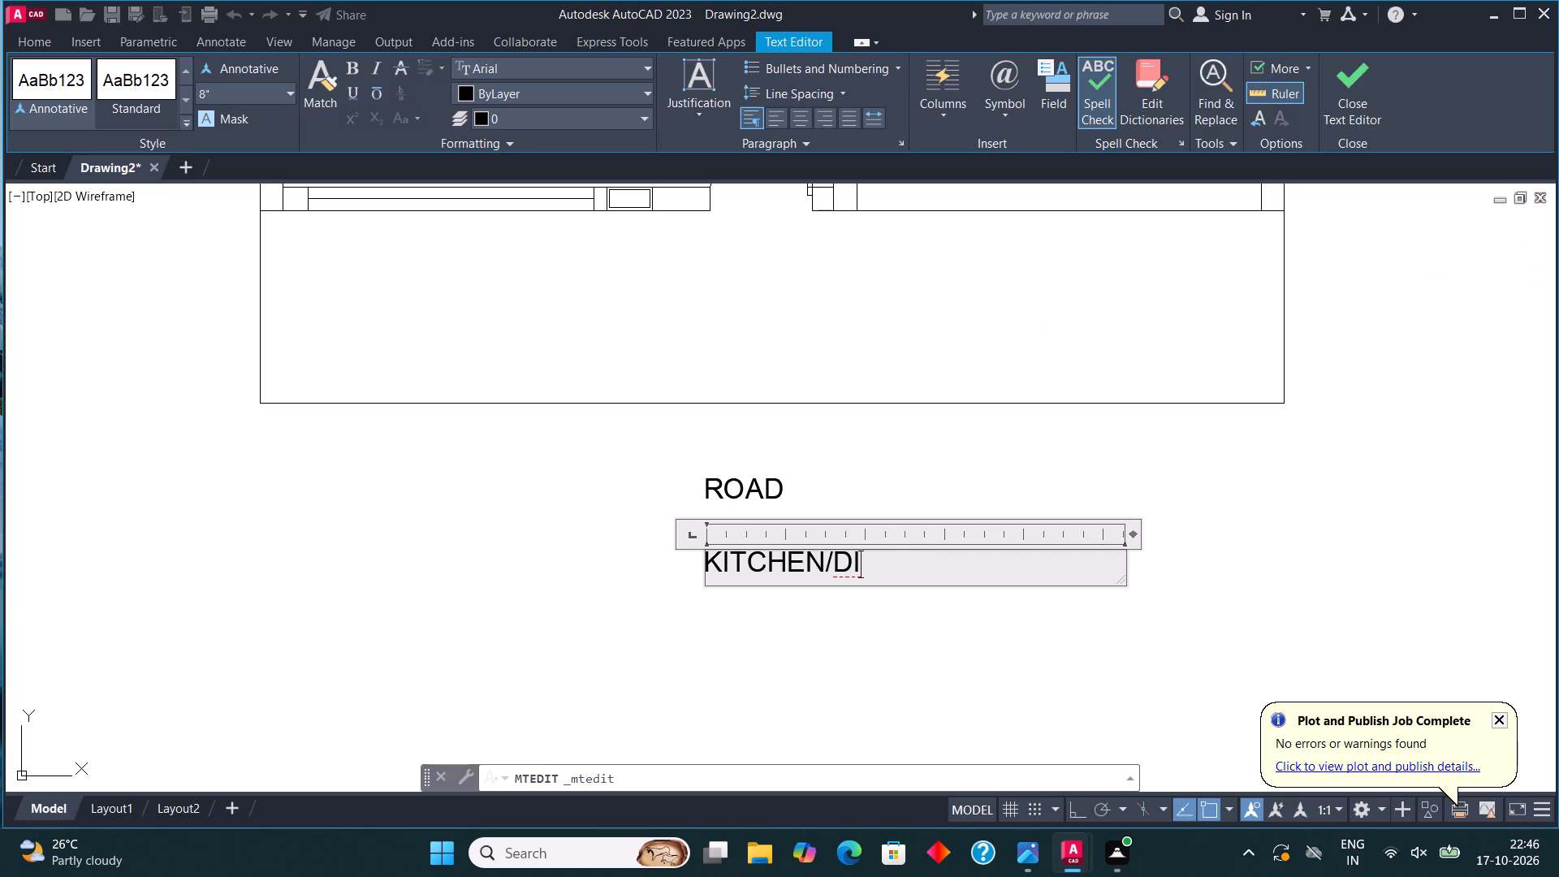
pyautogui.write('GROUND F')
pyautogui.write('LOOR PPLAN')
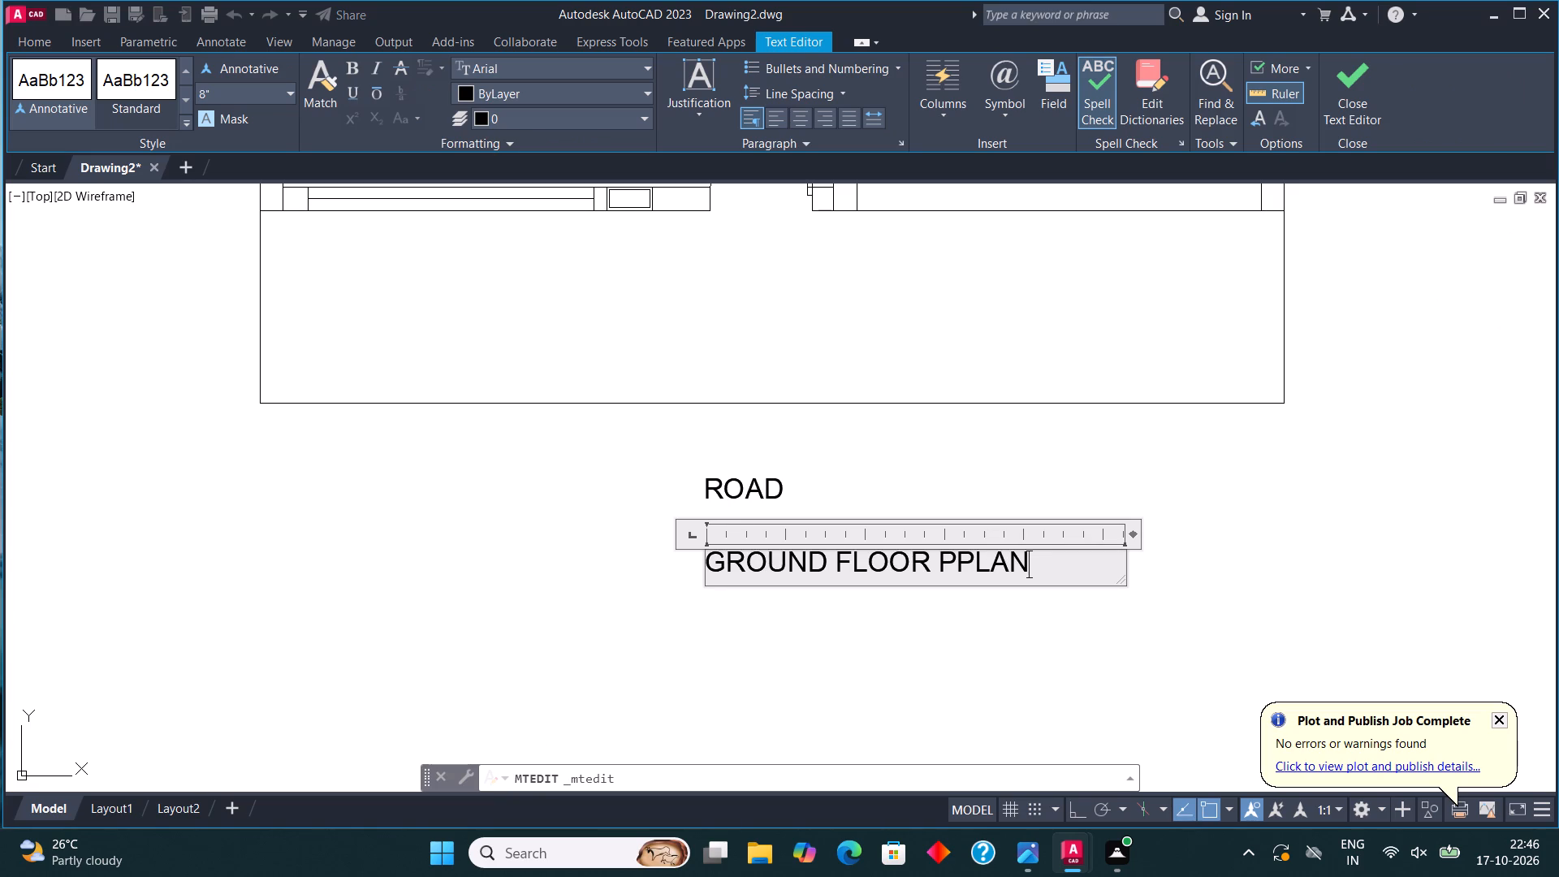
pyautogui.click(957, 551)
pyautogui.press('BackSpace')
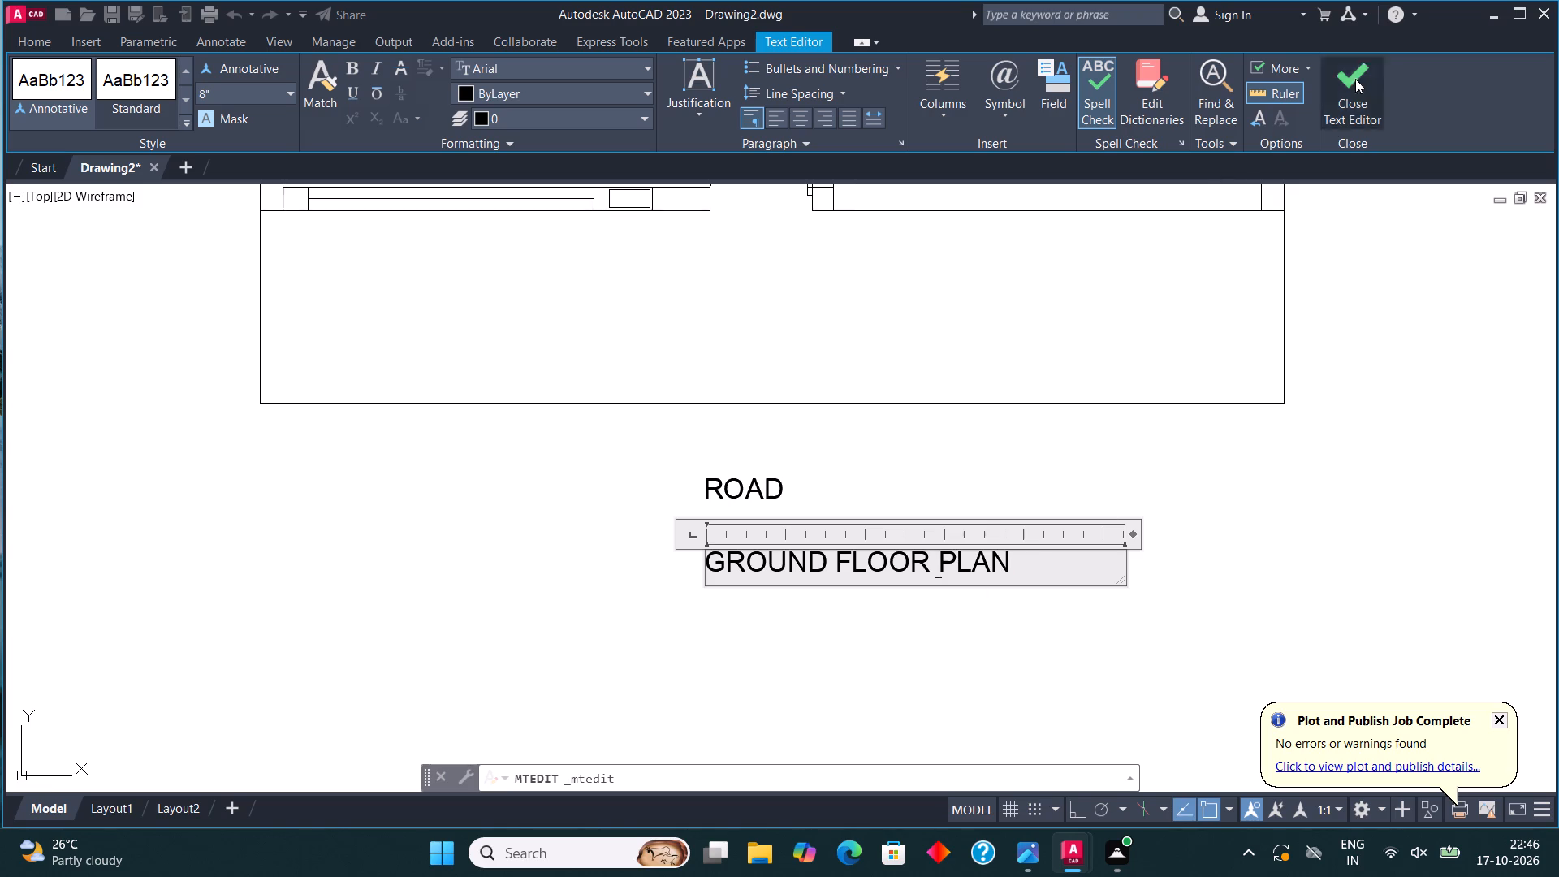
pyautogui.click(1407, 70)
pyautogui.click(1352, 95)
# Scale the GROUND FLOOR PLAN title up to about 1.8 times its size, from the start of its text.
pyautogui.scroll(-2, 879, 528)
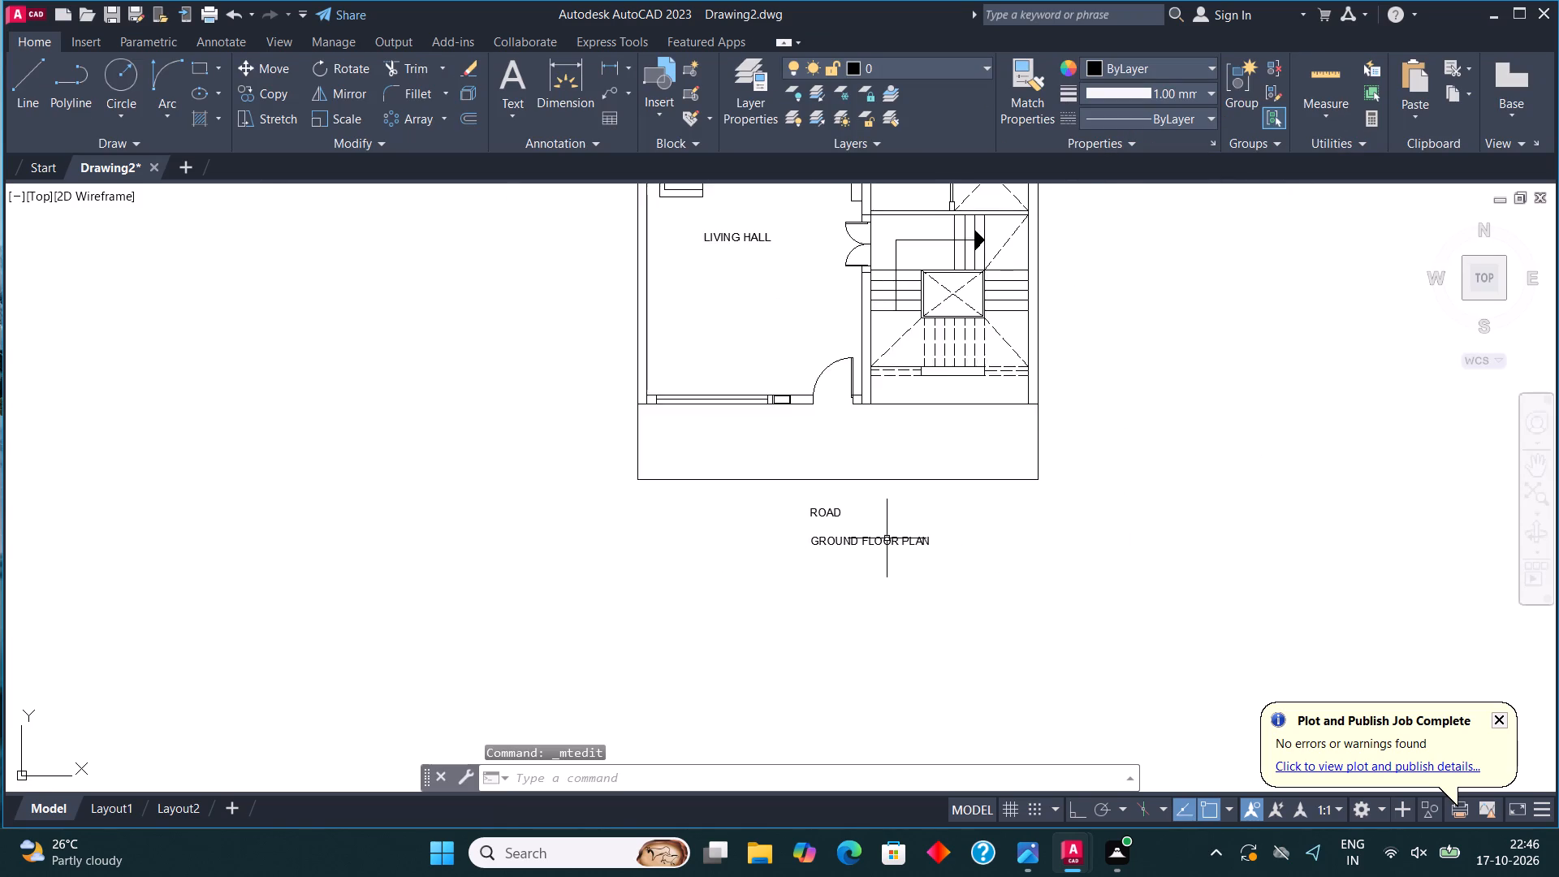
pyautogui.scroll(2, 887, 542)
pyautogui.moveTo(881, 535); pyautogui.dragTo(862, 382, button='middle')
pyautogui.click(816, 383)
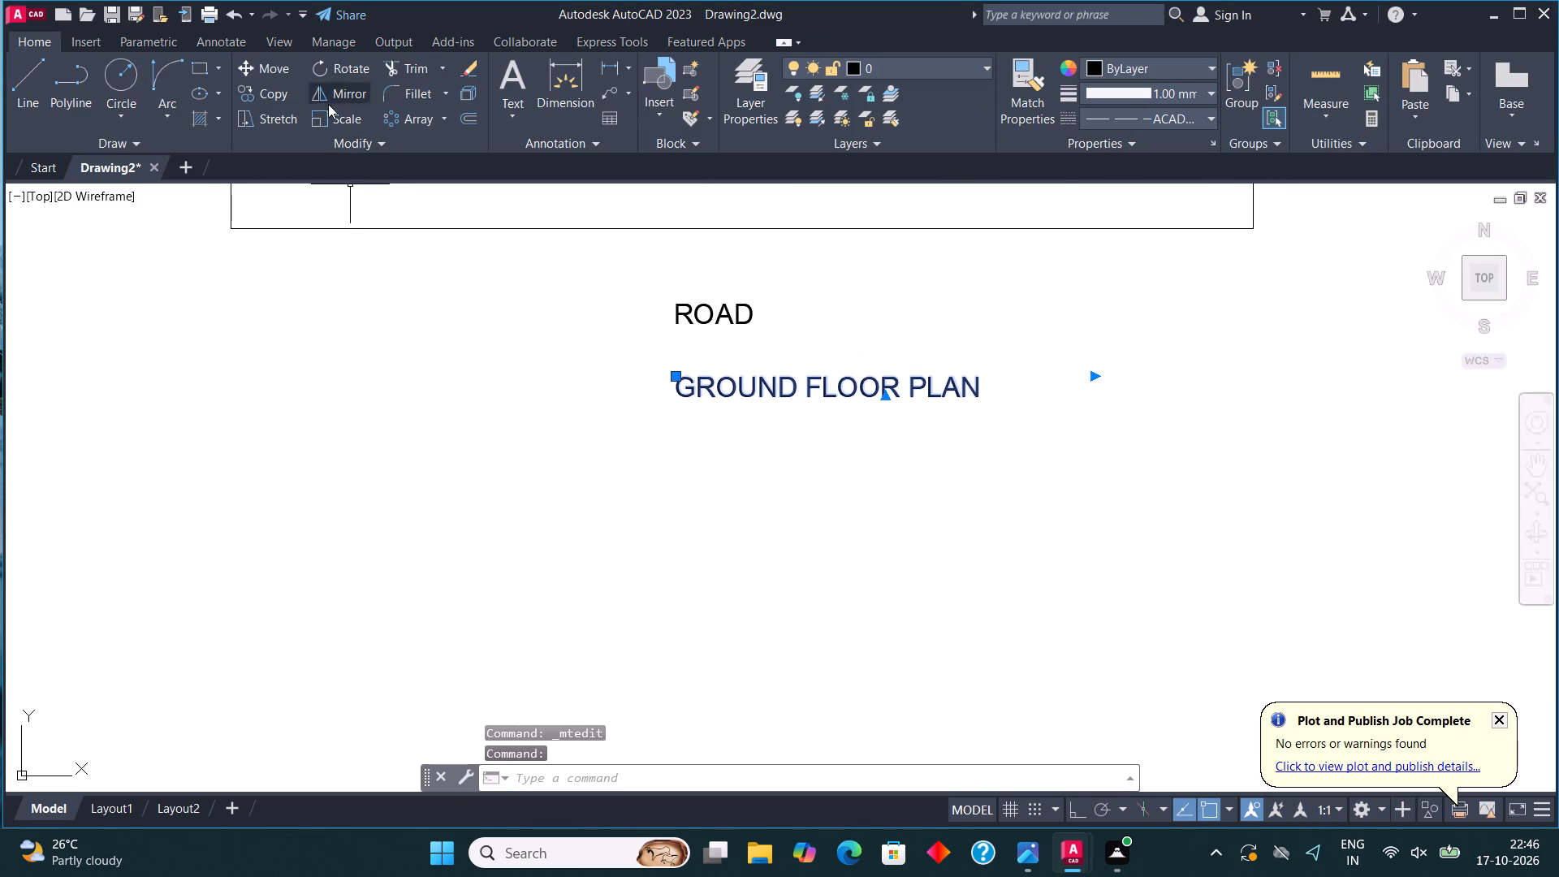
pyautogui.click(345, 120)
pyautogui.click(697, 377)
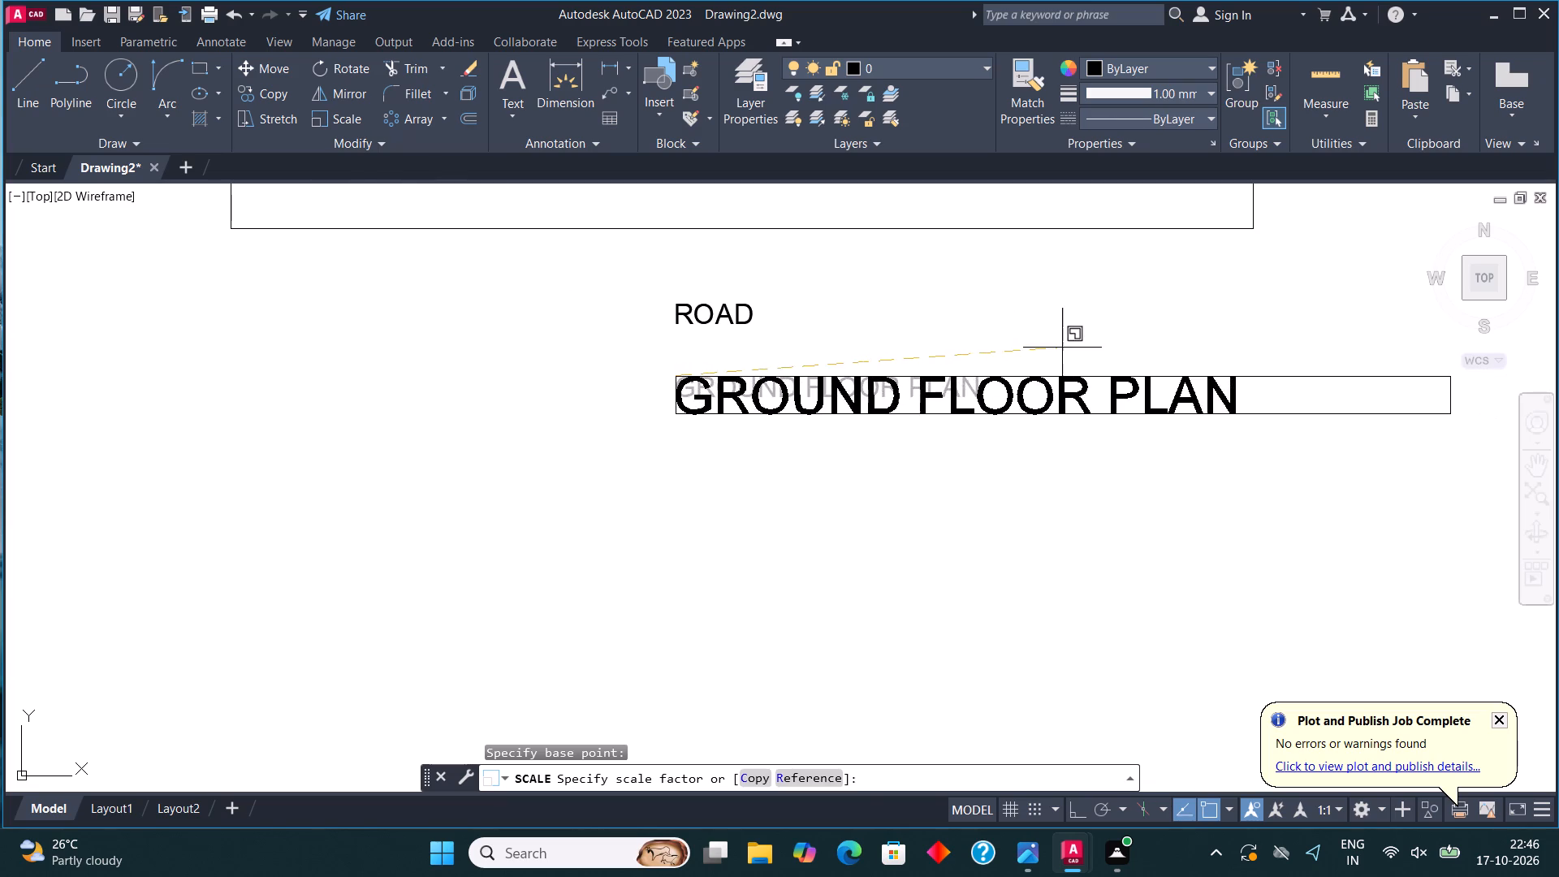
pyautogui.click(1054, 348)
# Draw a horizontal line running left from just before the ROAD label, with Ortho on.
pyautogui.click(32, 71)
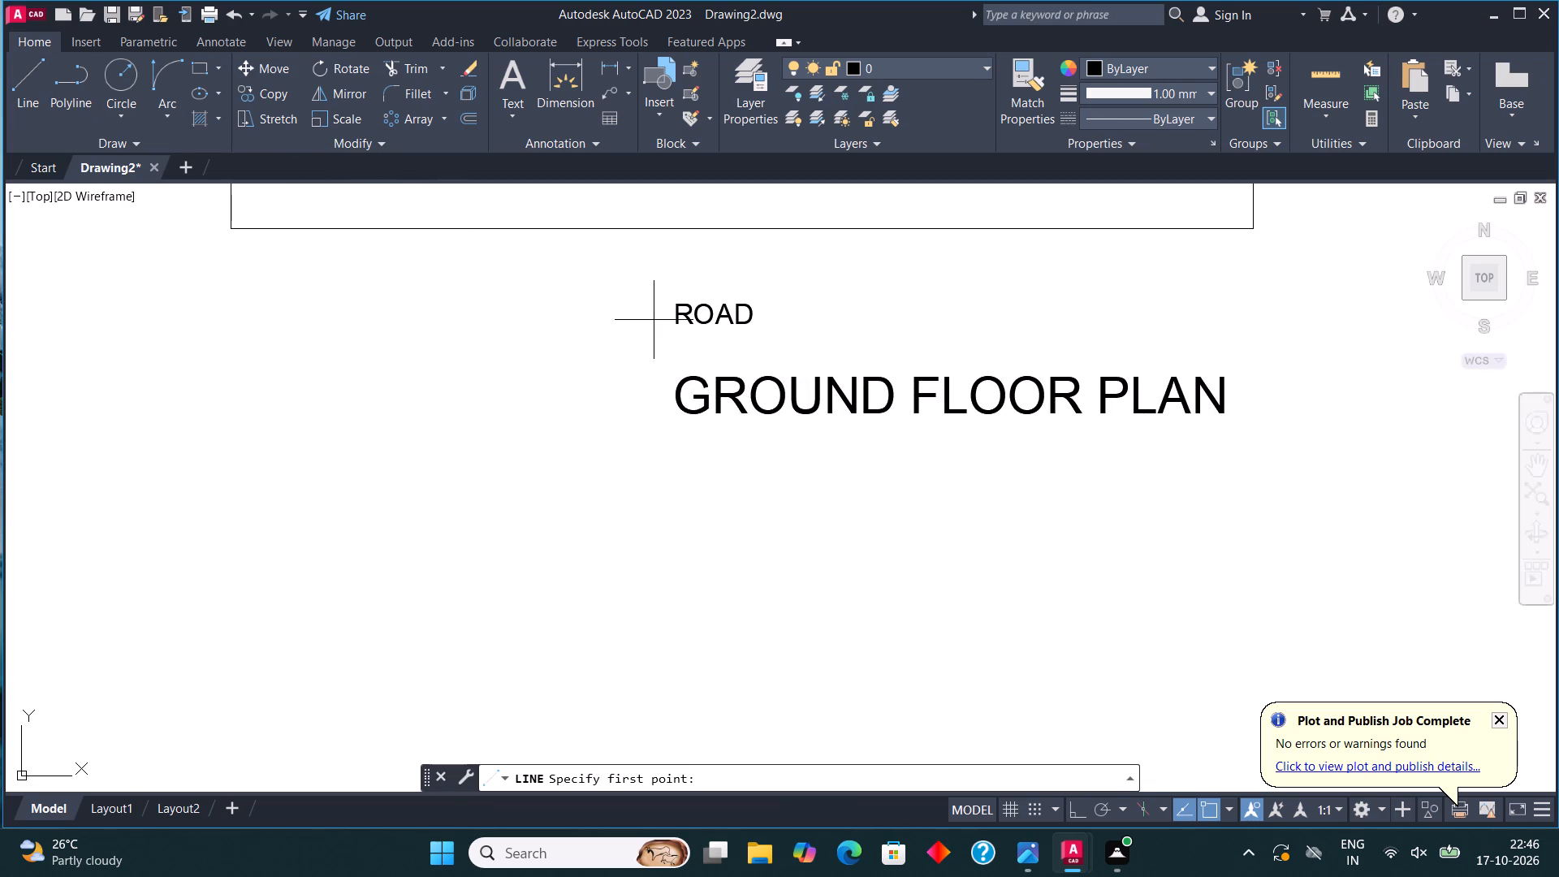
pyautogui.scroll(3, 663, 314)
pyautogui.click(663, 314)
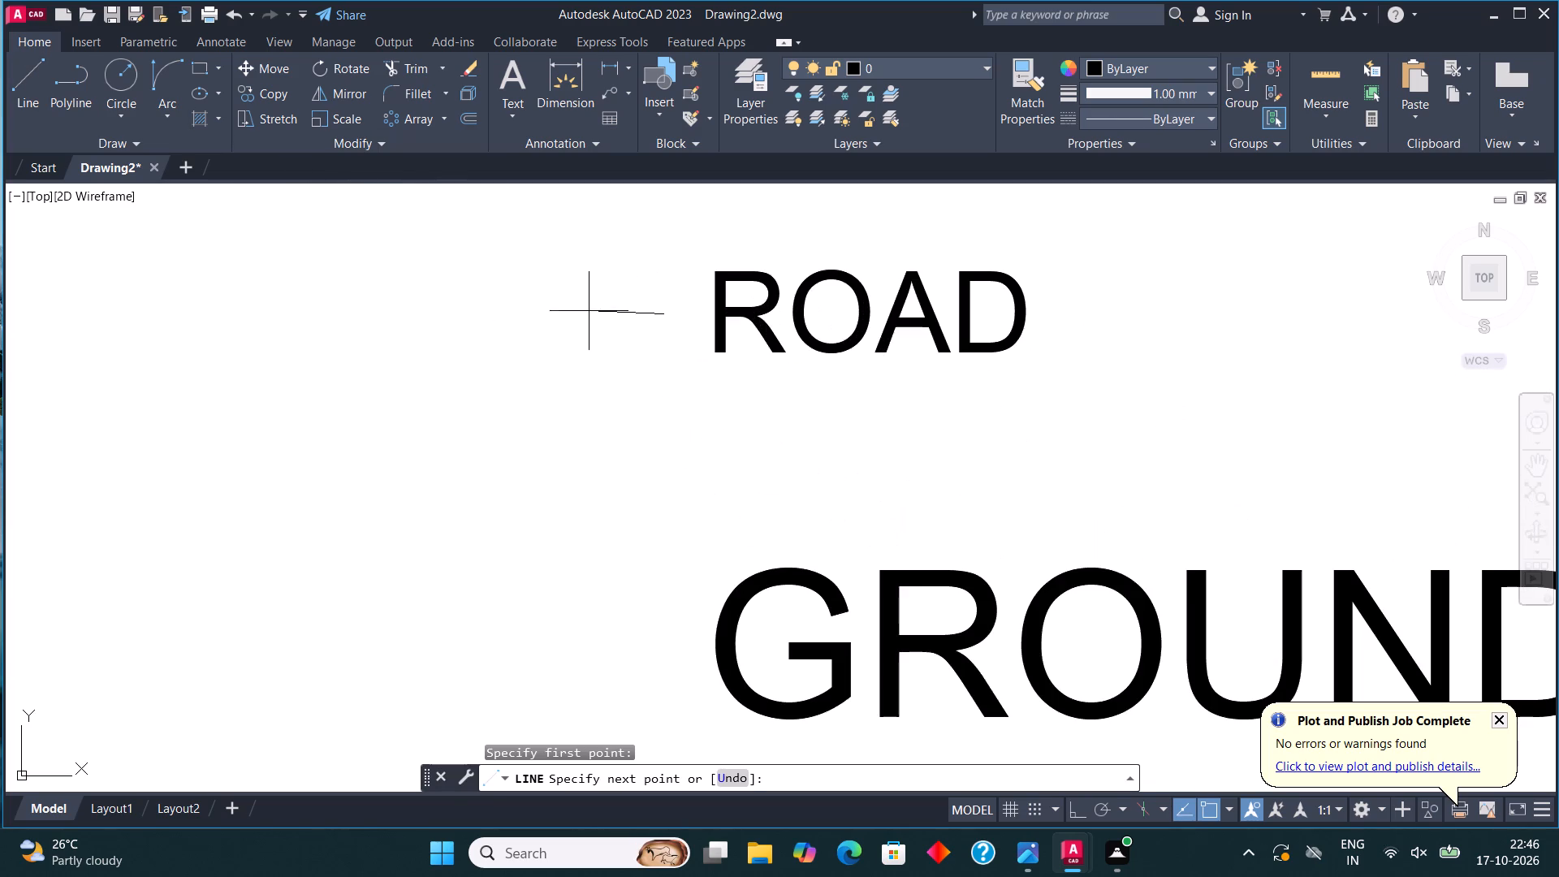
pyautogui.scroll(-1, 397, 339)
pyautogui.press('F8')
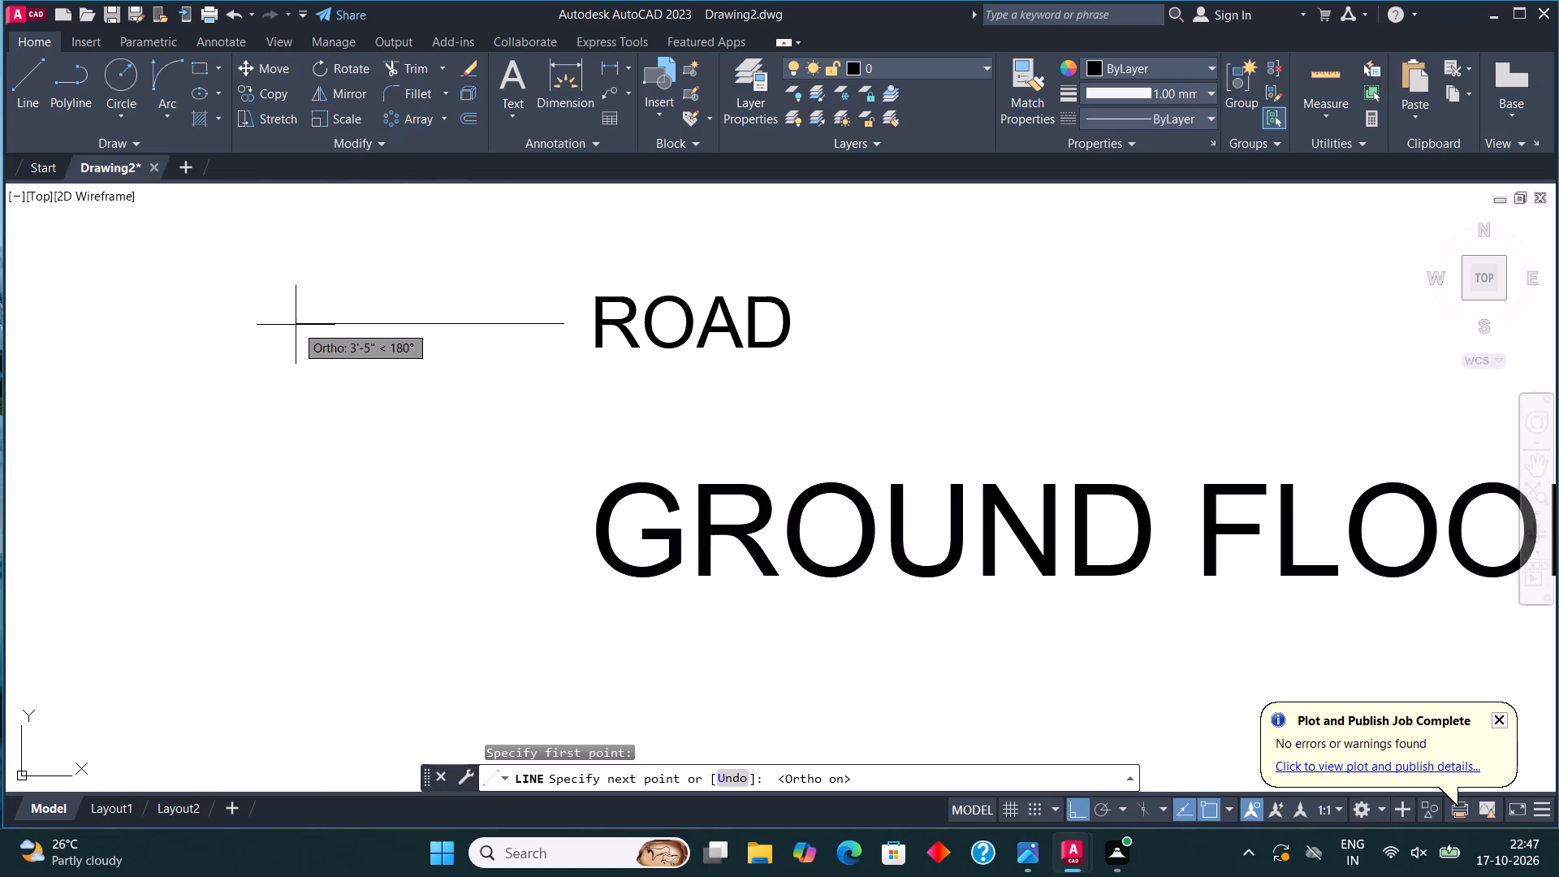
pyautogui.moveTo(296, 325); pyautogui.dragTo(523, 349, button='middle')
pyautogui.scroll(-1, 408, 362)
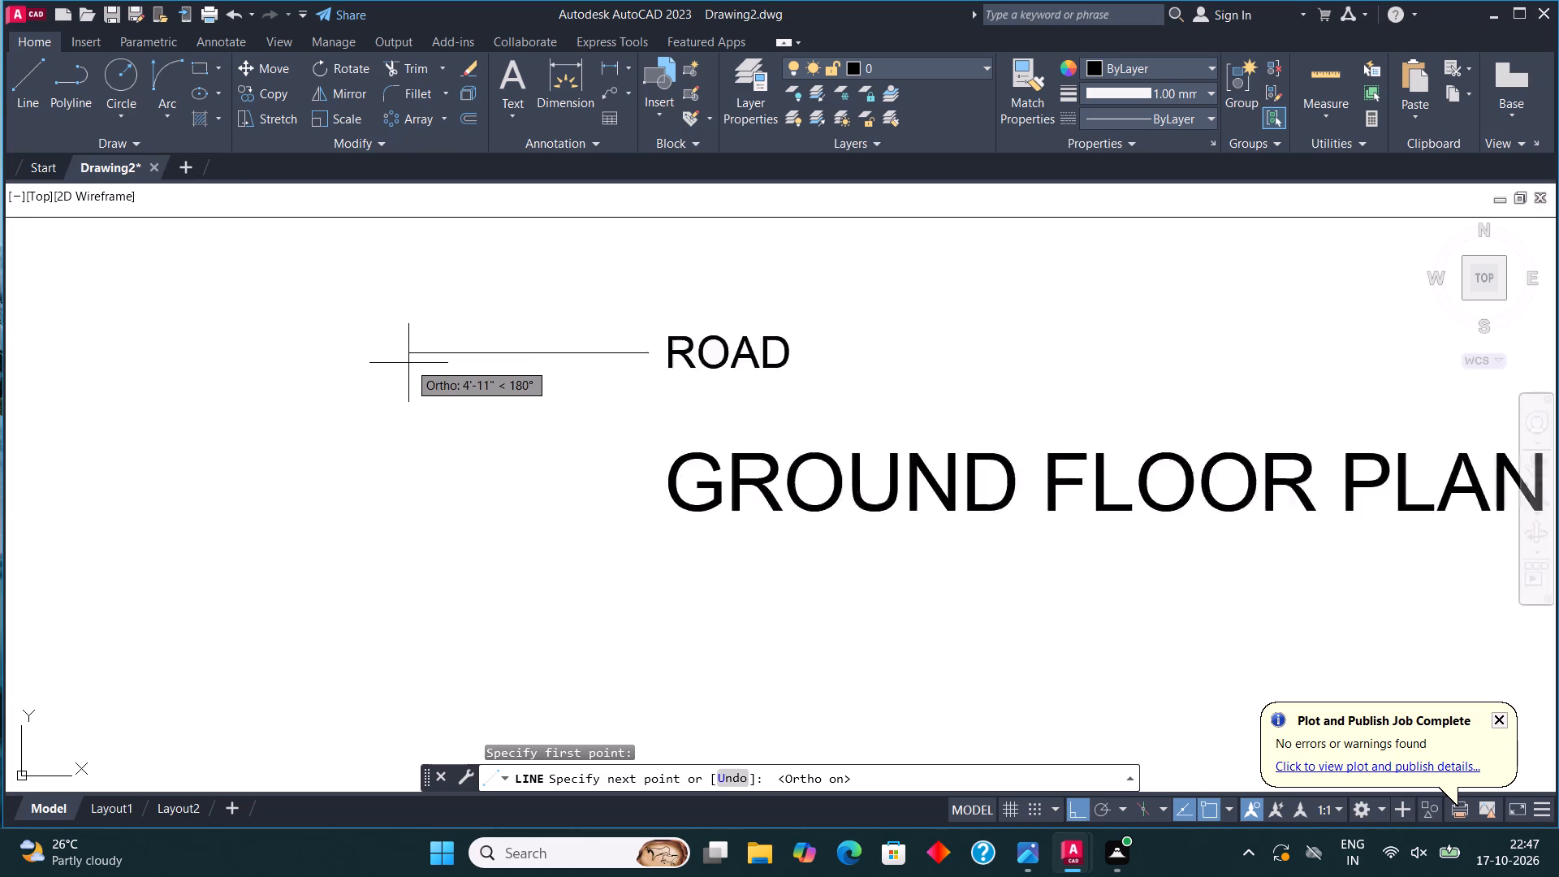
pyautogui.scroll(-2, 408, 363)
pyautogui.click(347, 358)
# Draw a short stroke slanting down to the right from the left end of the ROAD line, with Ortho off.
pyautogui.moveTo(408, 395); pyautogui.dragTo(433, 400, button='middle')
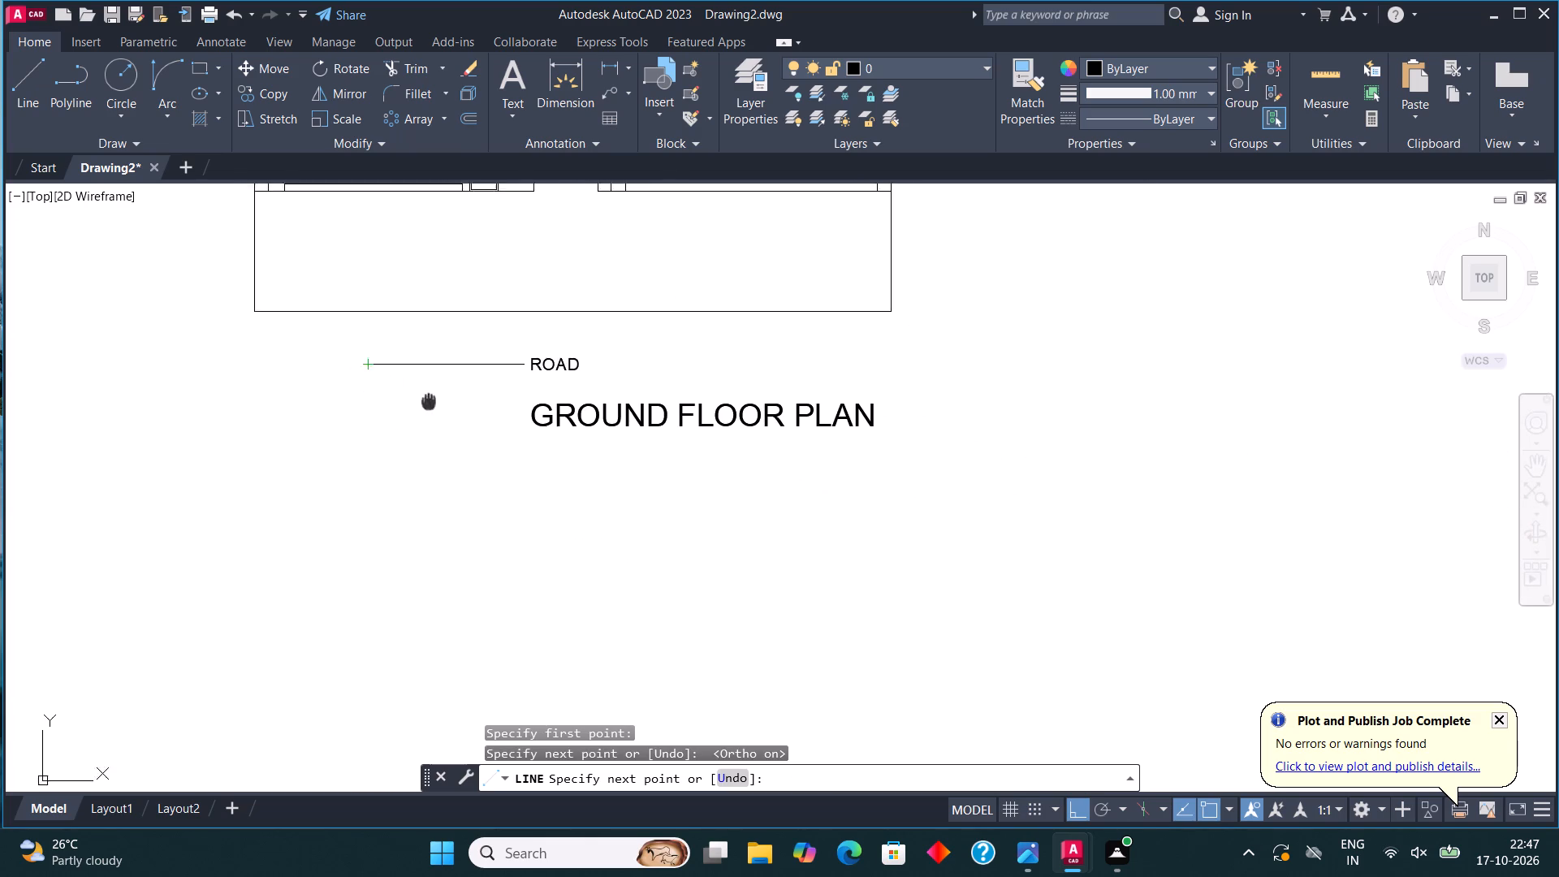
pyautogui.moveTo(433, 400); pyautogui.dragTo(528, 413, button='middle')
pyautogui.scroll(3, 480, 407)
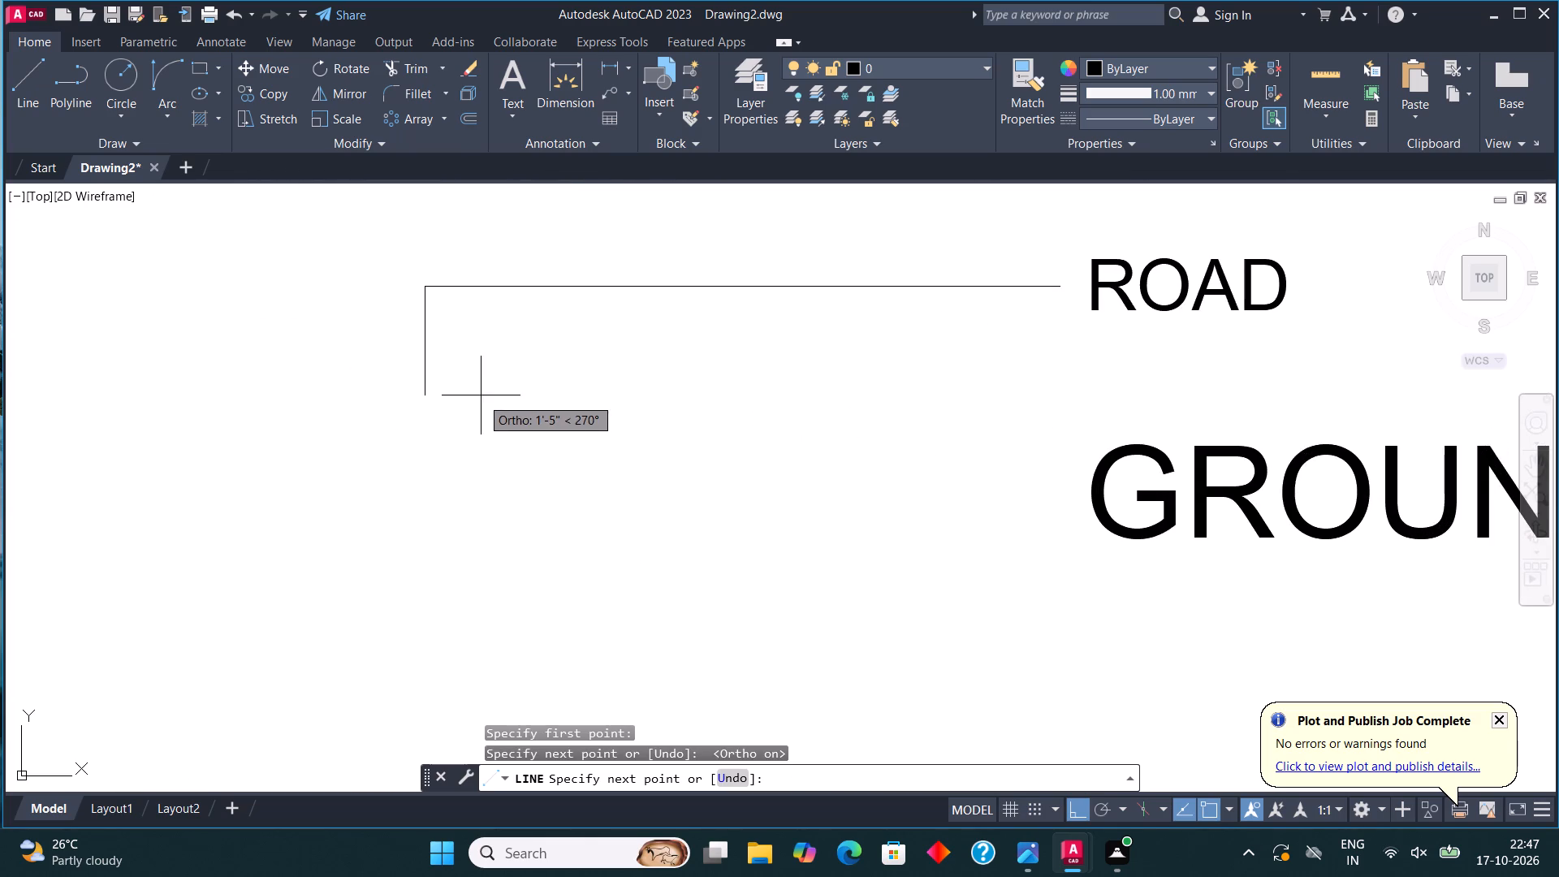
pyautogui.press('F8')
pyautogui.click(500, 342)
pyautogui.press('Escape')
# Mirror the slanted arrowhead stroke across the horizontal ROAD line, keeping the original.
pyautogui.click(472, 330)
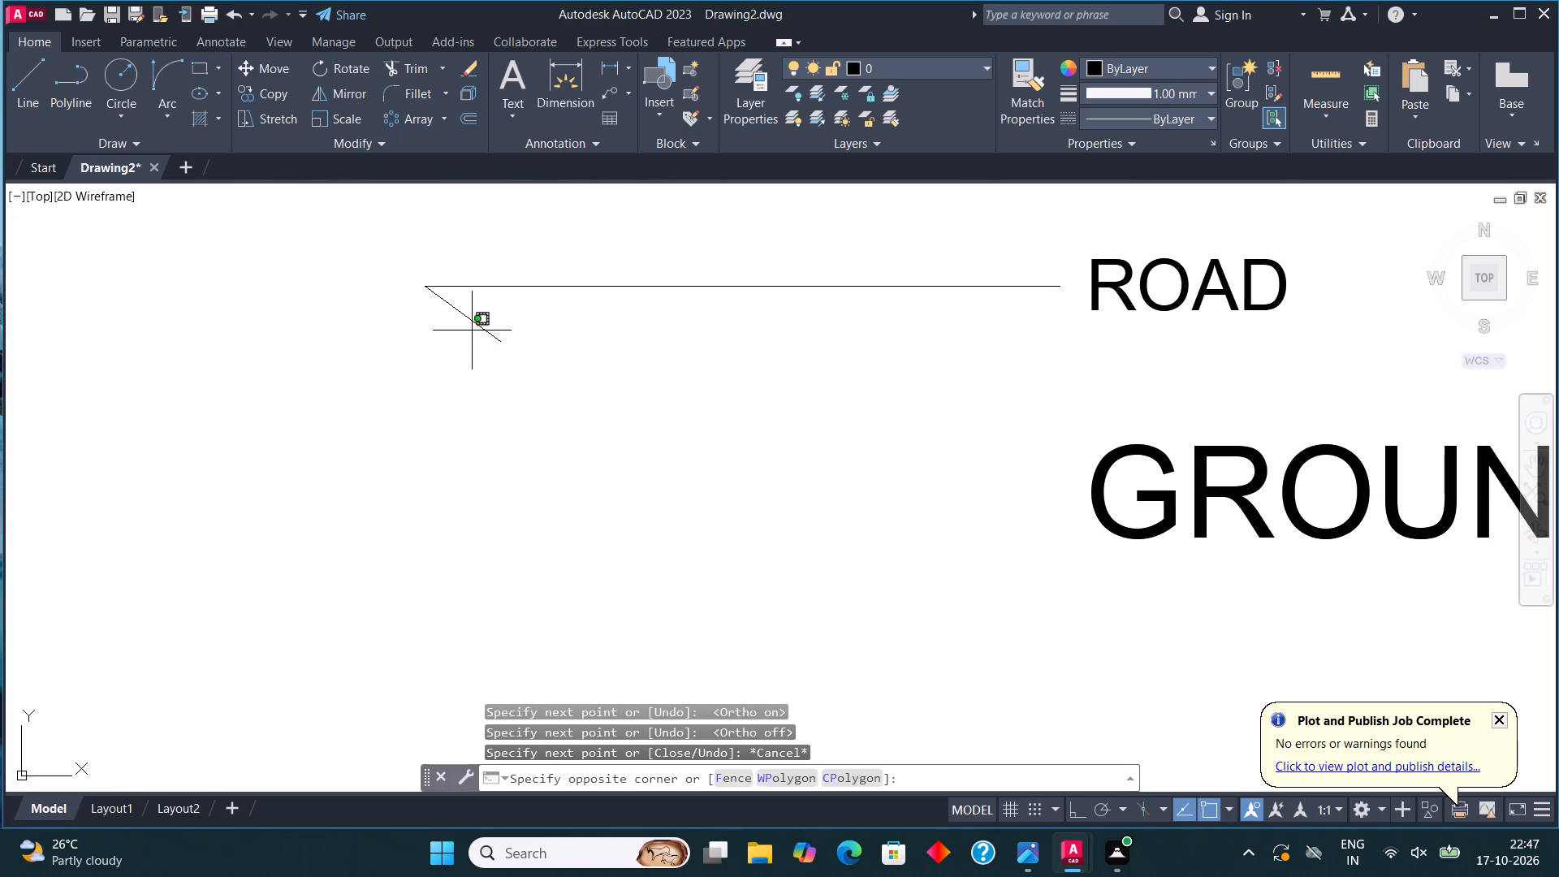
pyautogui.click(466, 316)
pyautogui.click(342, 96)
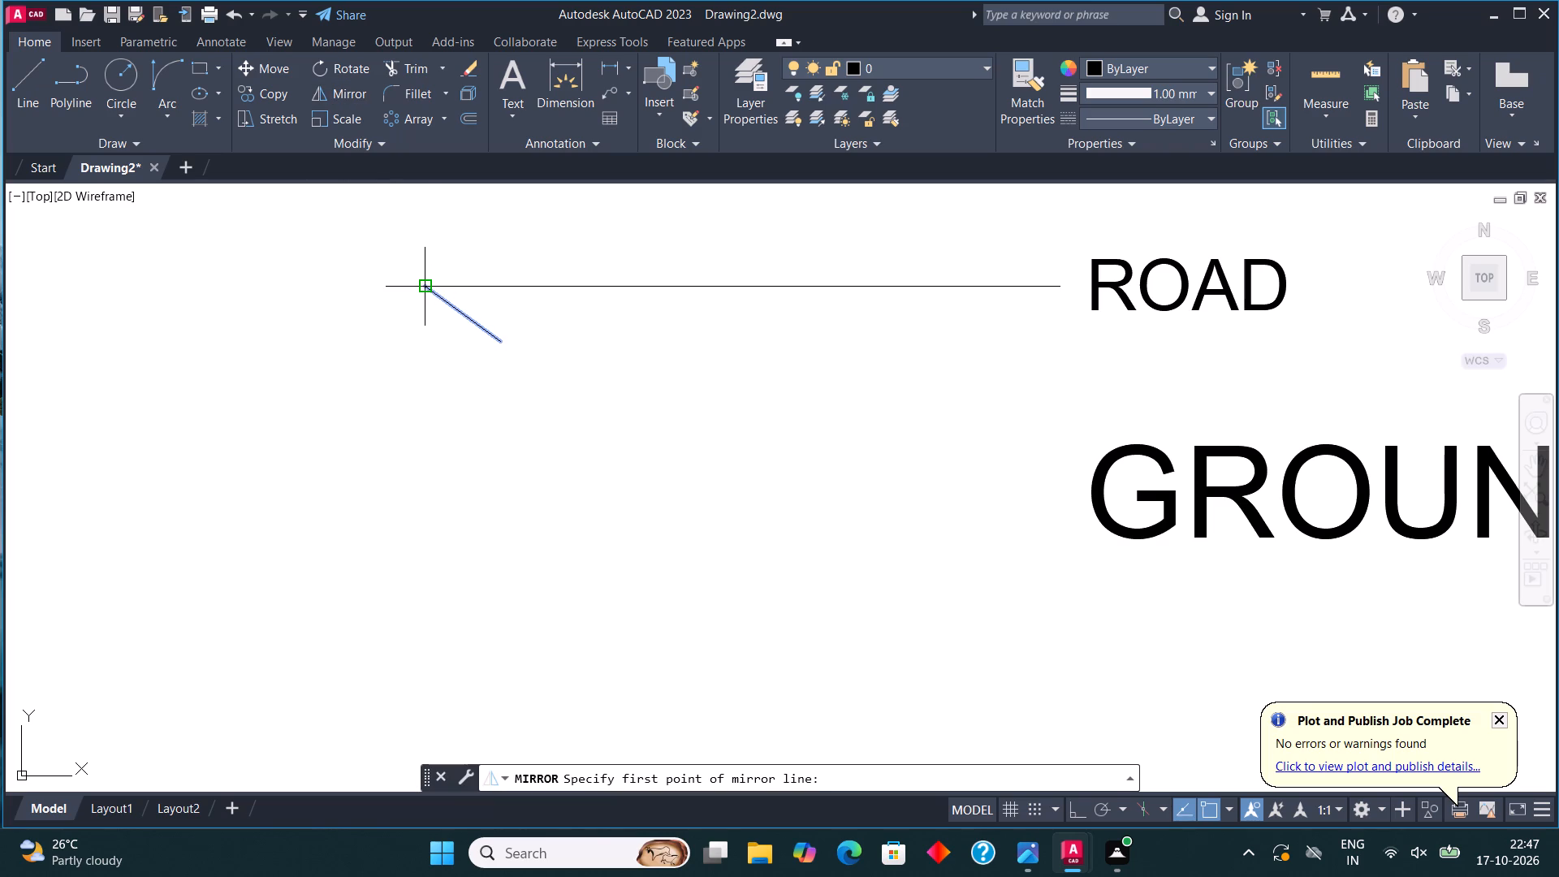
pyautogui.click(429, 288)
pyautogui.press('F8')
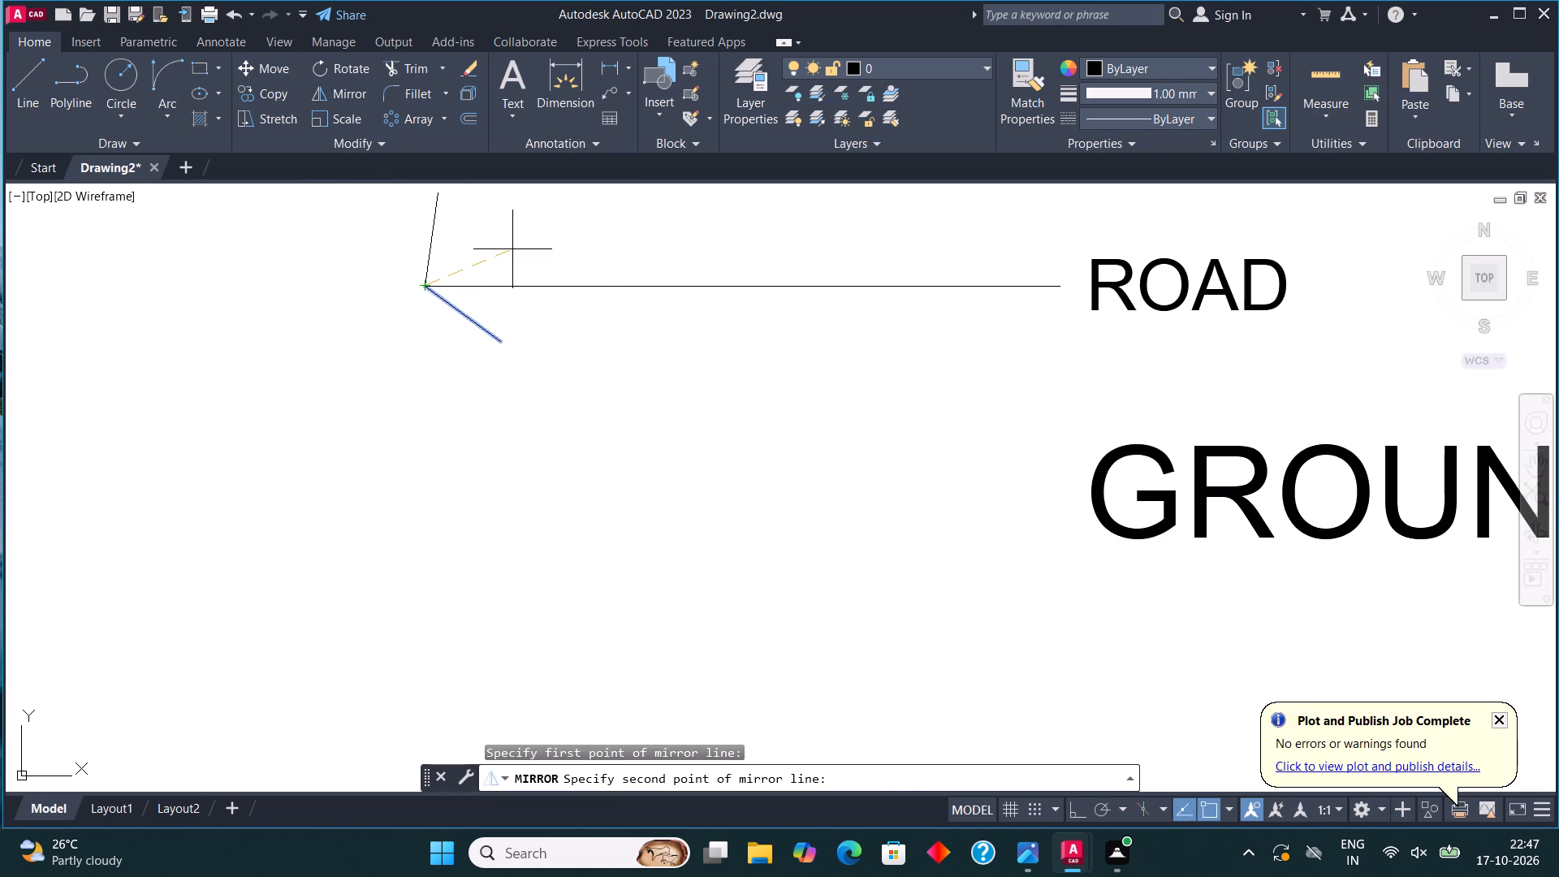
pyautogui.click(567, 253)
pyautogui.click(764, 775)
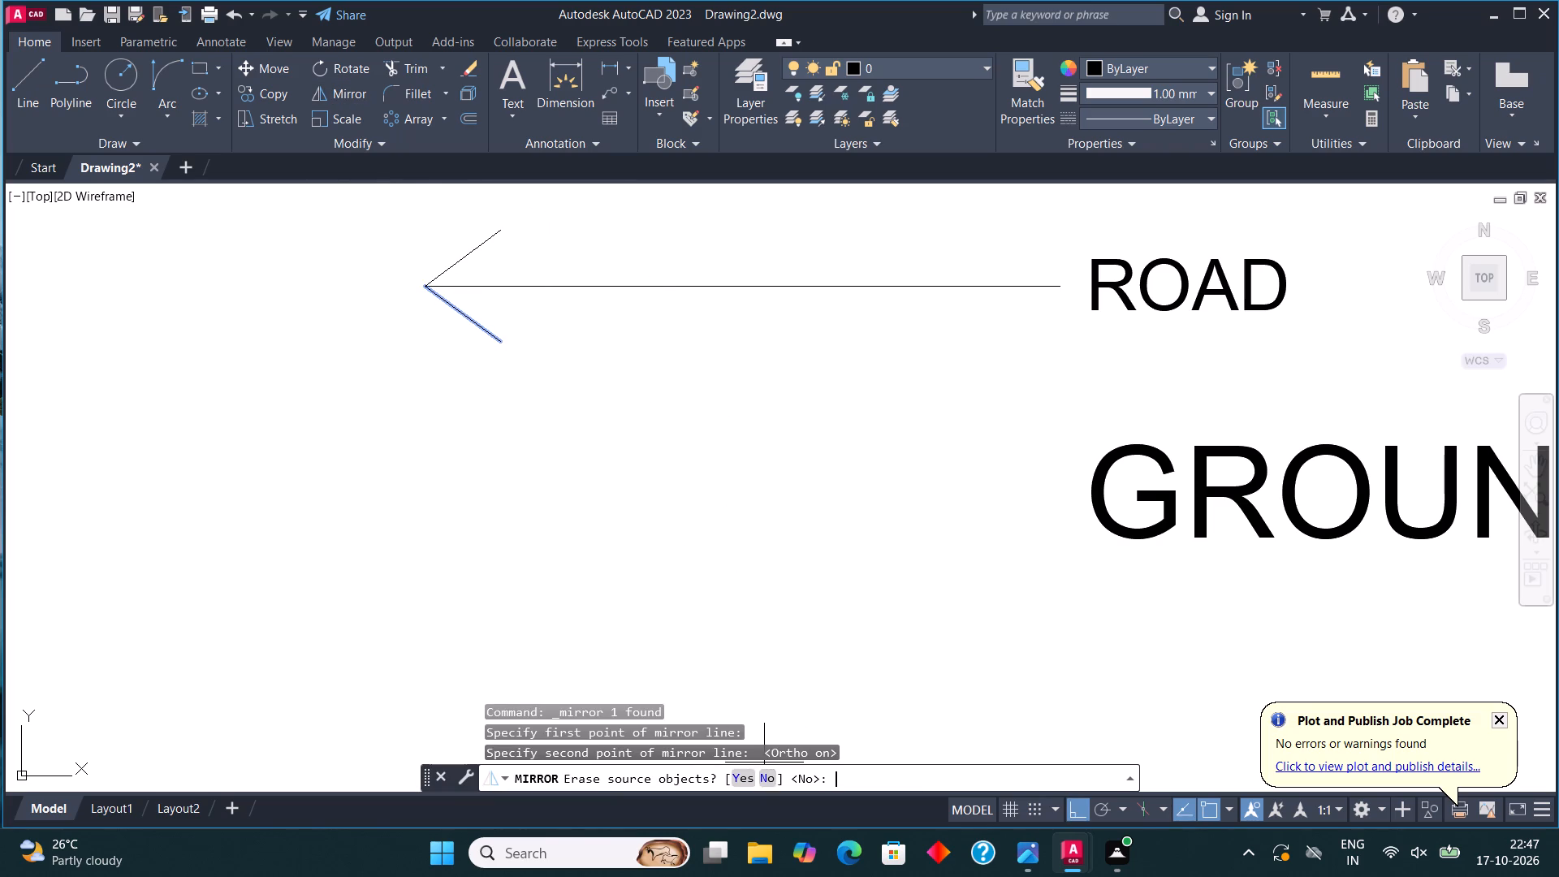
# Close the arrowhead with a vertical line joining the free ends of its two slanted strokes.
pyautogui.scroll(-2, 617, 336)
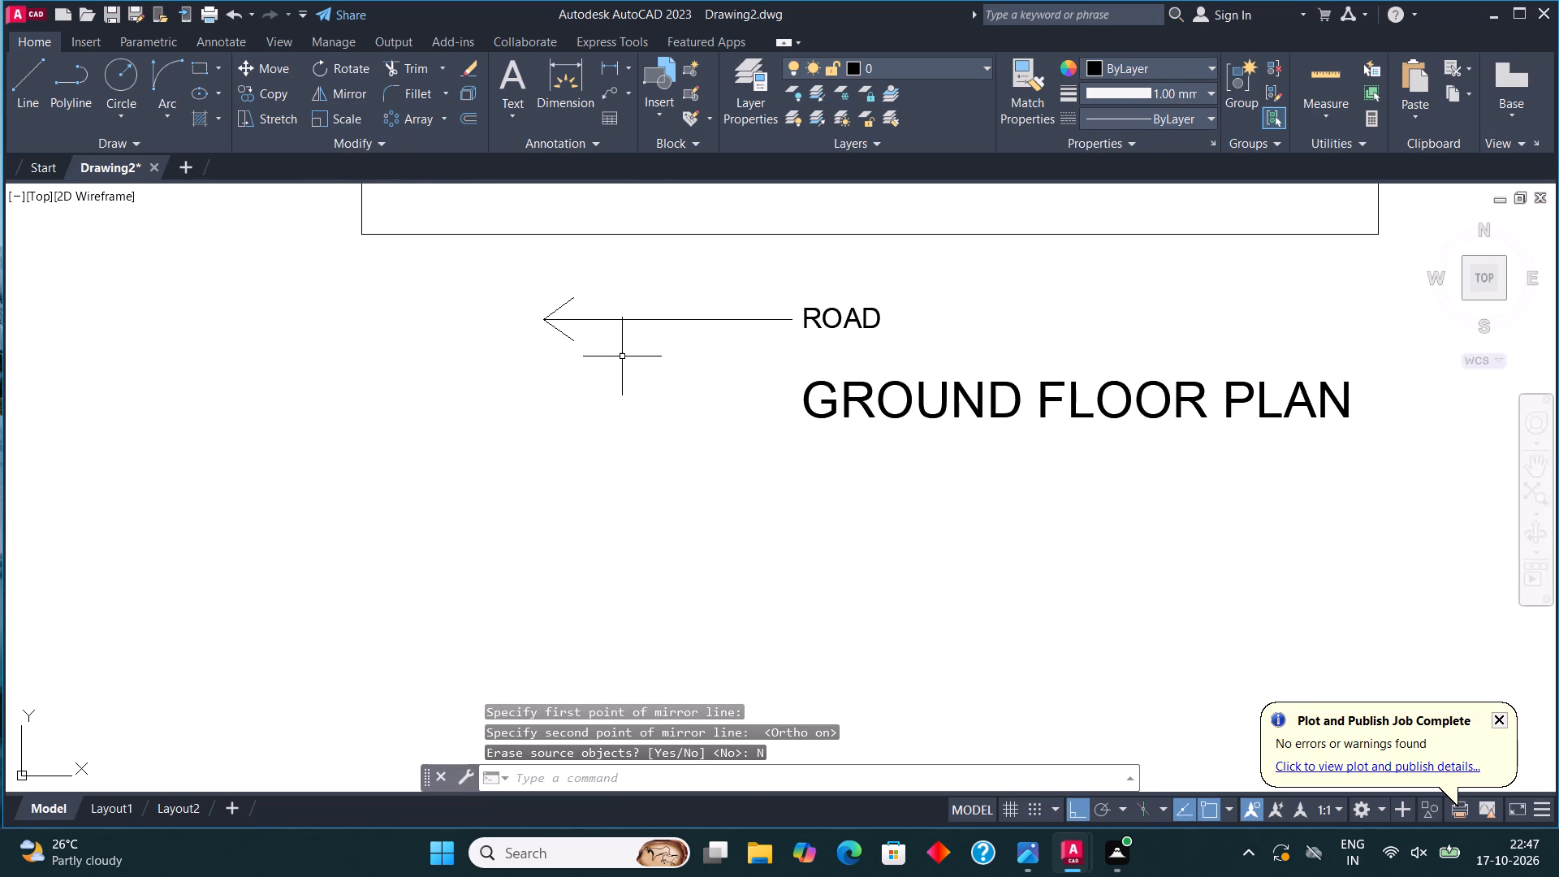
pyautogui.click(13, 80)
pyautogui.click(574, 338)
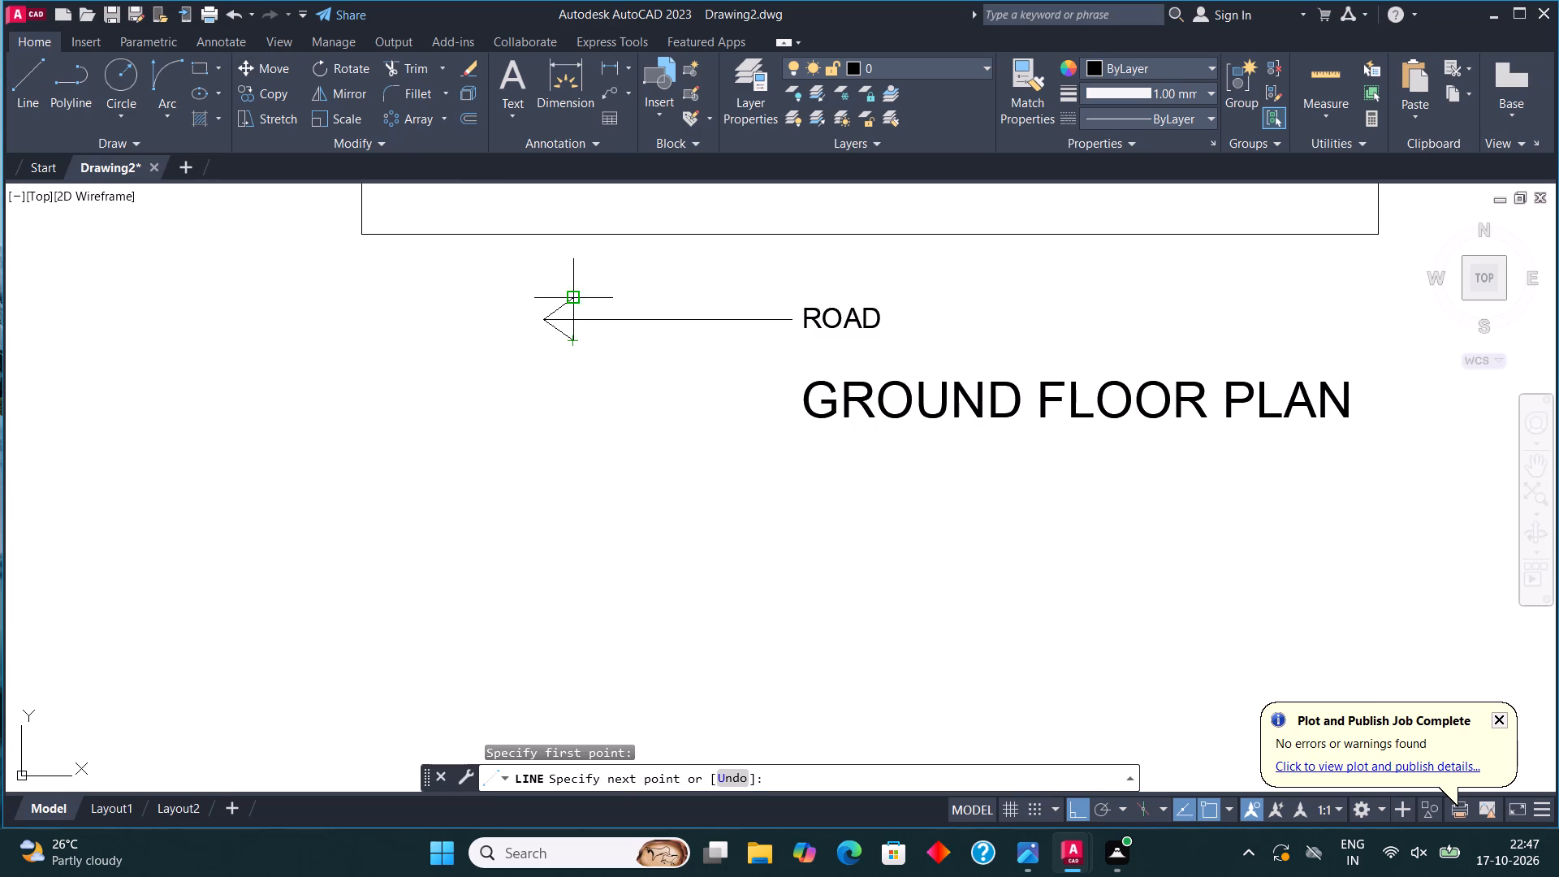
pyautogui.click(571, 295)
pyautogui.press('Escape')
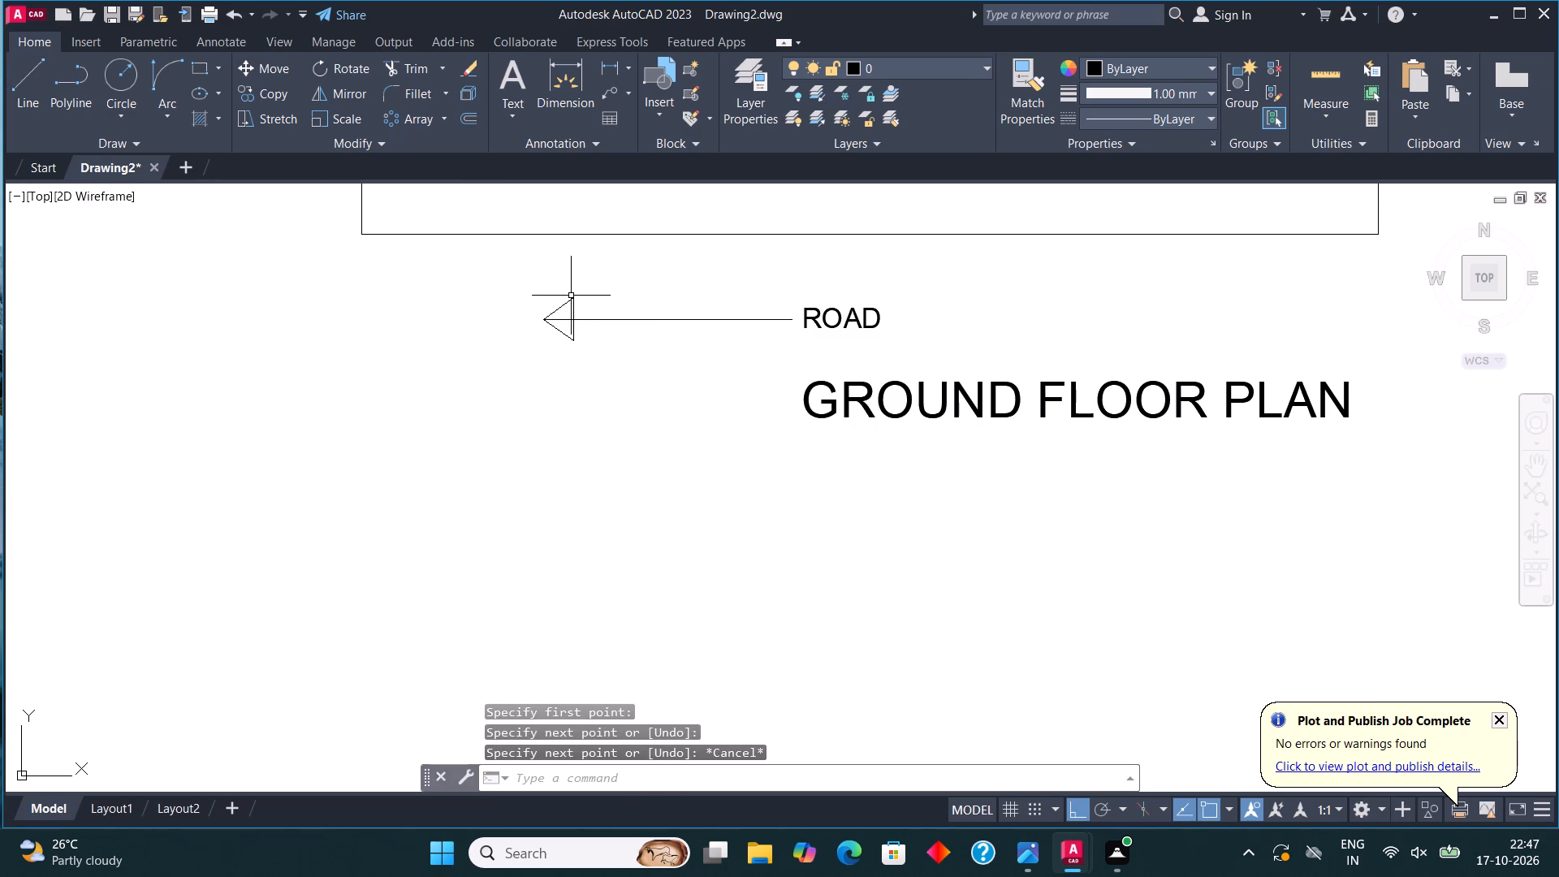
# Fill both halves of the arrowhead with a Solid hatch.
pyautogui.press('h')
pyautogui.press('Return')
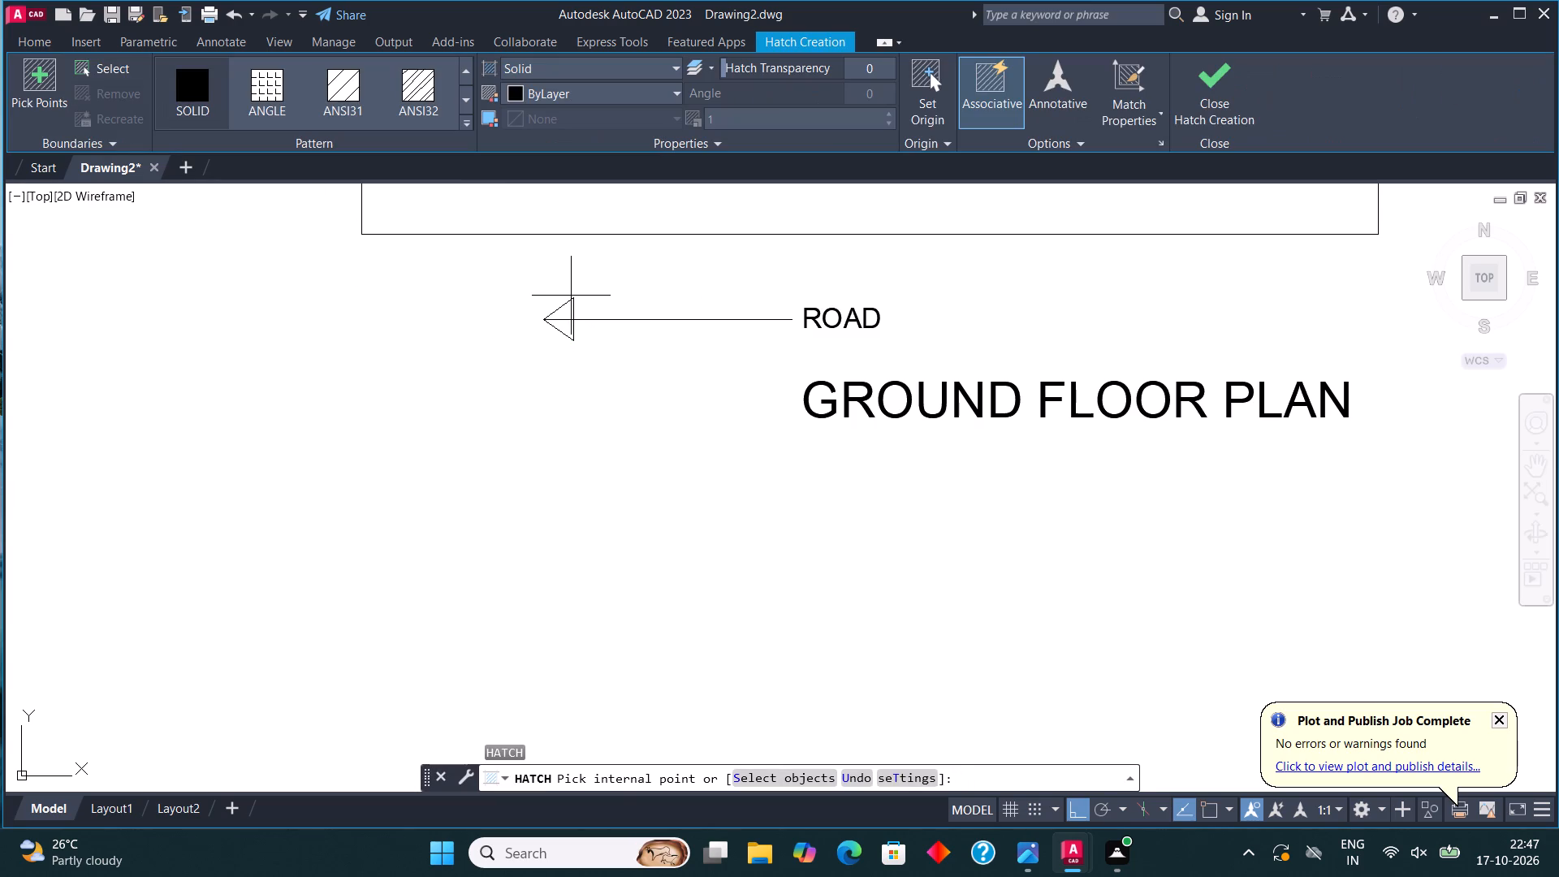
pyautogui.click(566, 334)
pyautogui.click(561, 309)
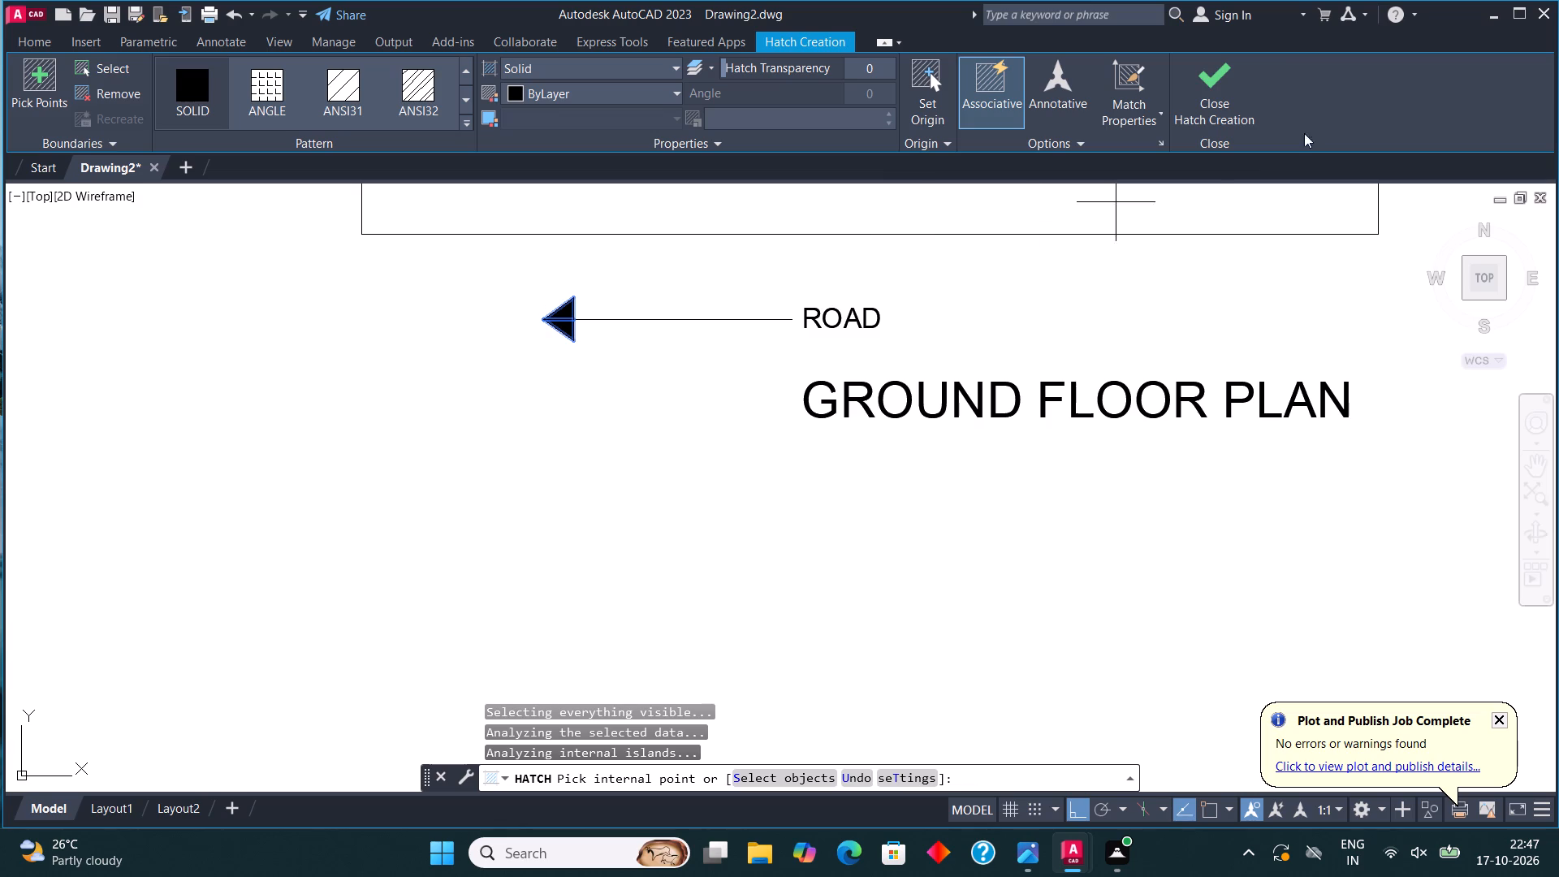
pyautogui.click(1223, 78)
# Mirror the complete arrow about a vertical axis at the ROAD label, keeping the original.
pyautogui.click(633, 354)
pyautogui.click(464, 271)
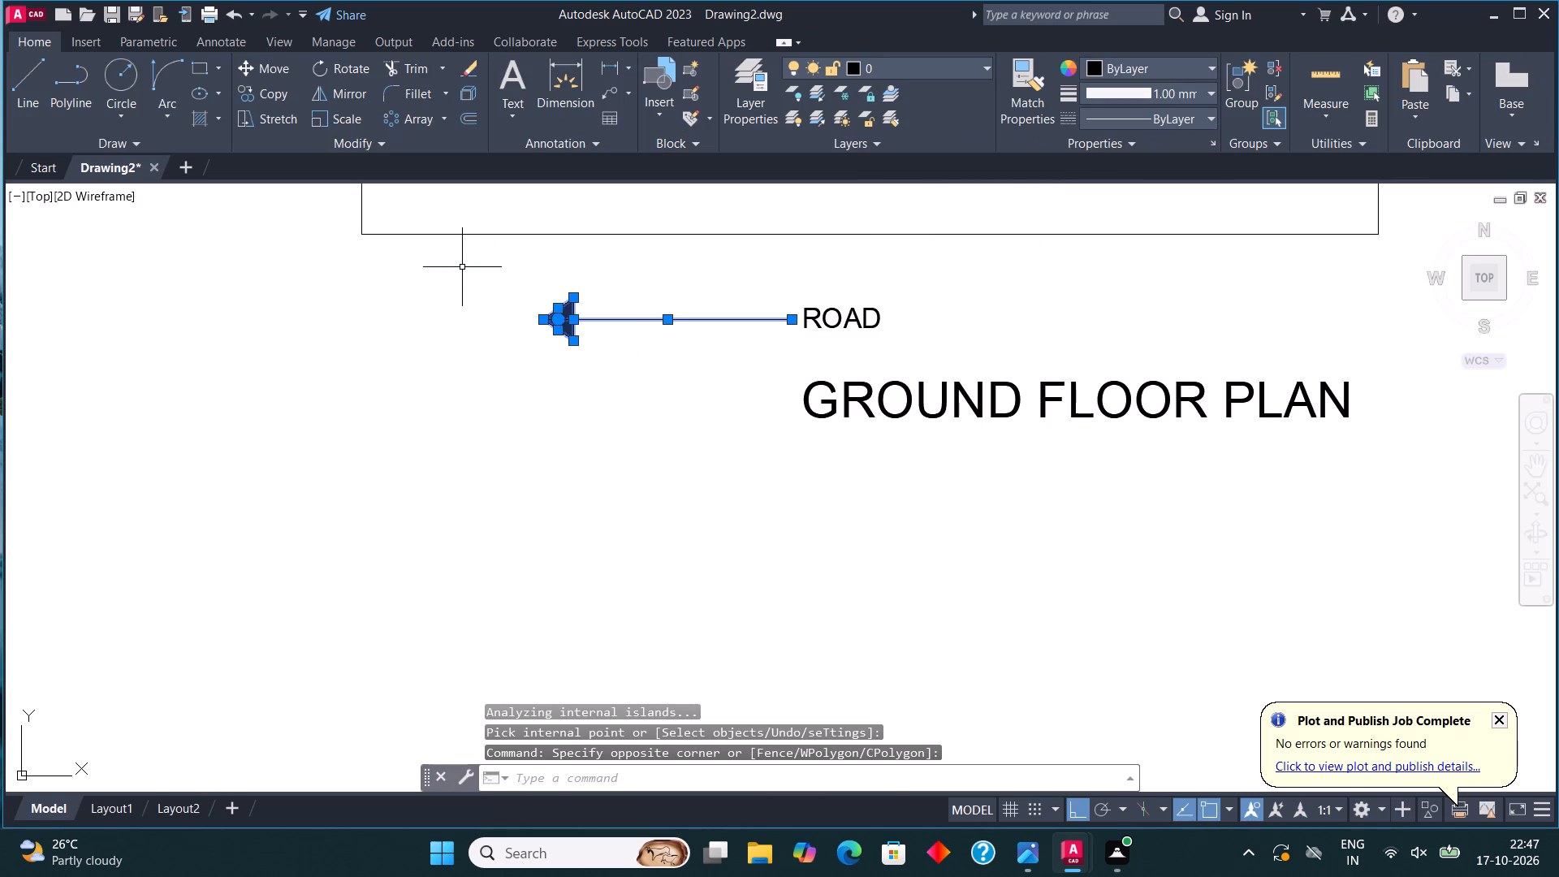
pyautogui.click(357, 92)
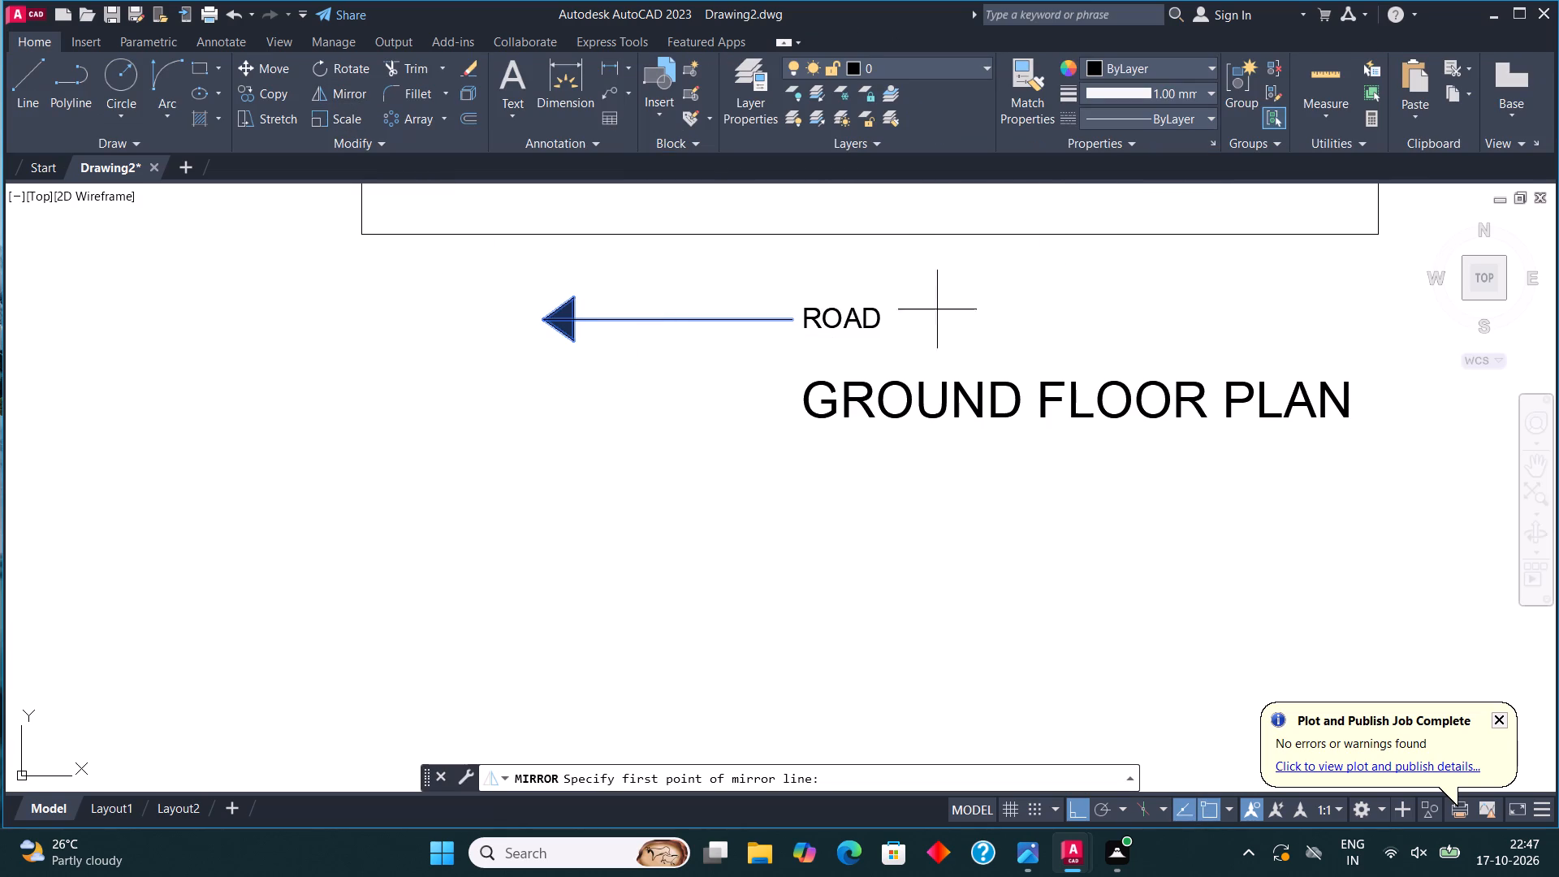
pyautogui.click(891, 321)
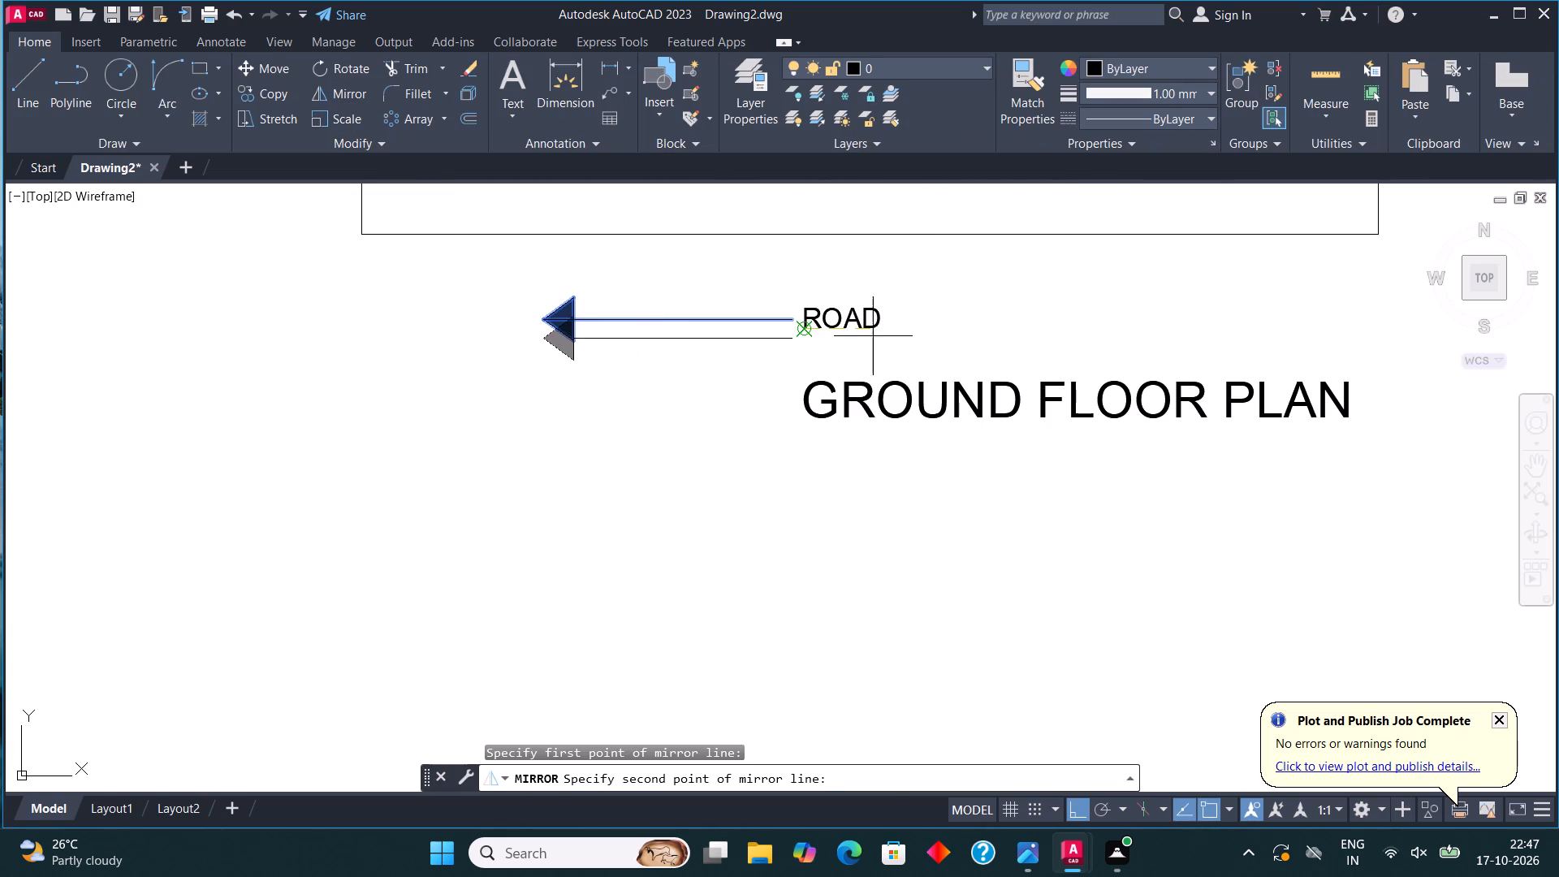
pyautogui.click(835, 272)
pyautogui.click(777, 775)
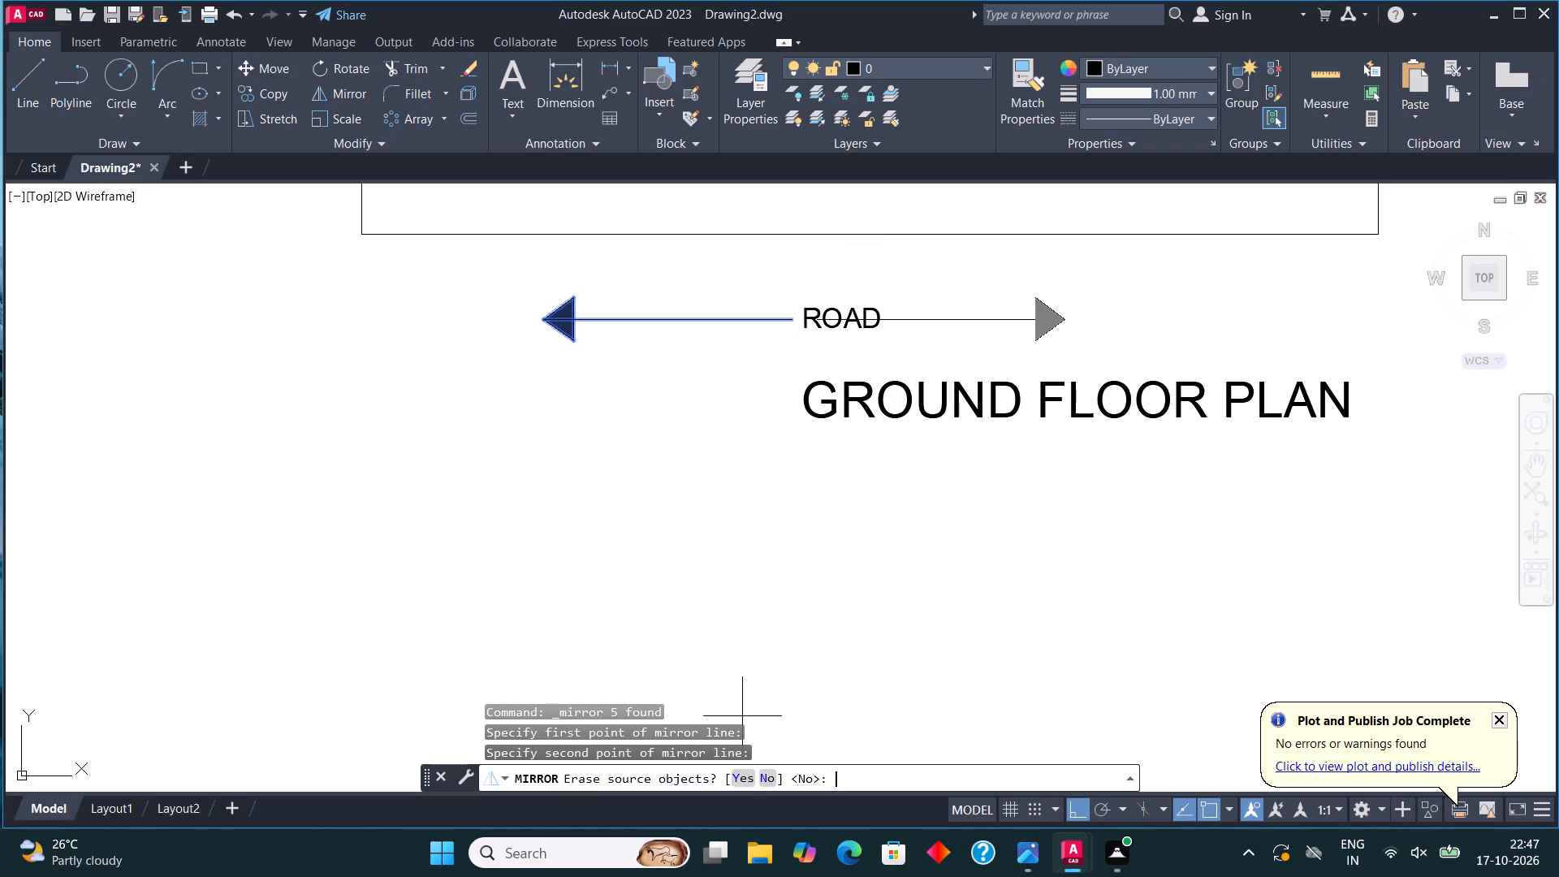
pyautogui.click(770, 771)
# Move the mirrored arrow horizontally so its line starts just past the end of the ROAD label.
pyautogui.click(1083, 341)
pyautogui.click(1000, 309)
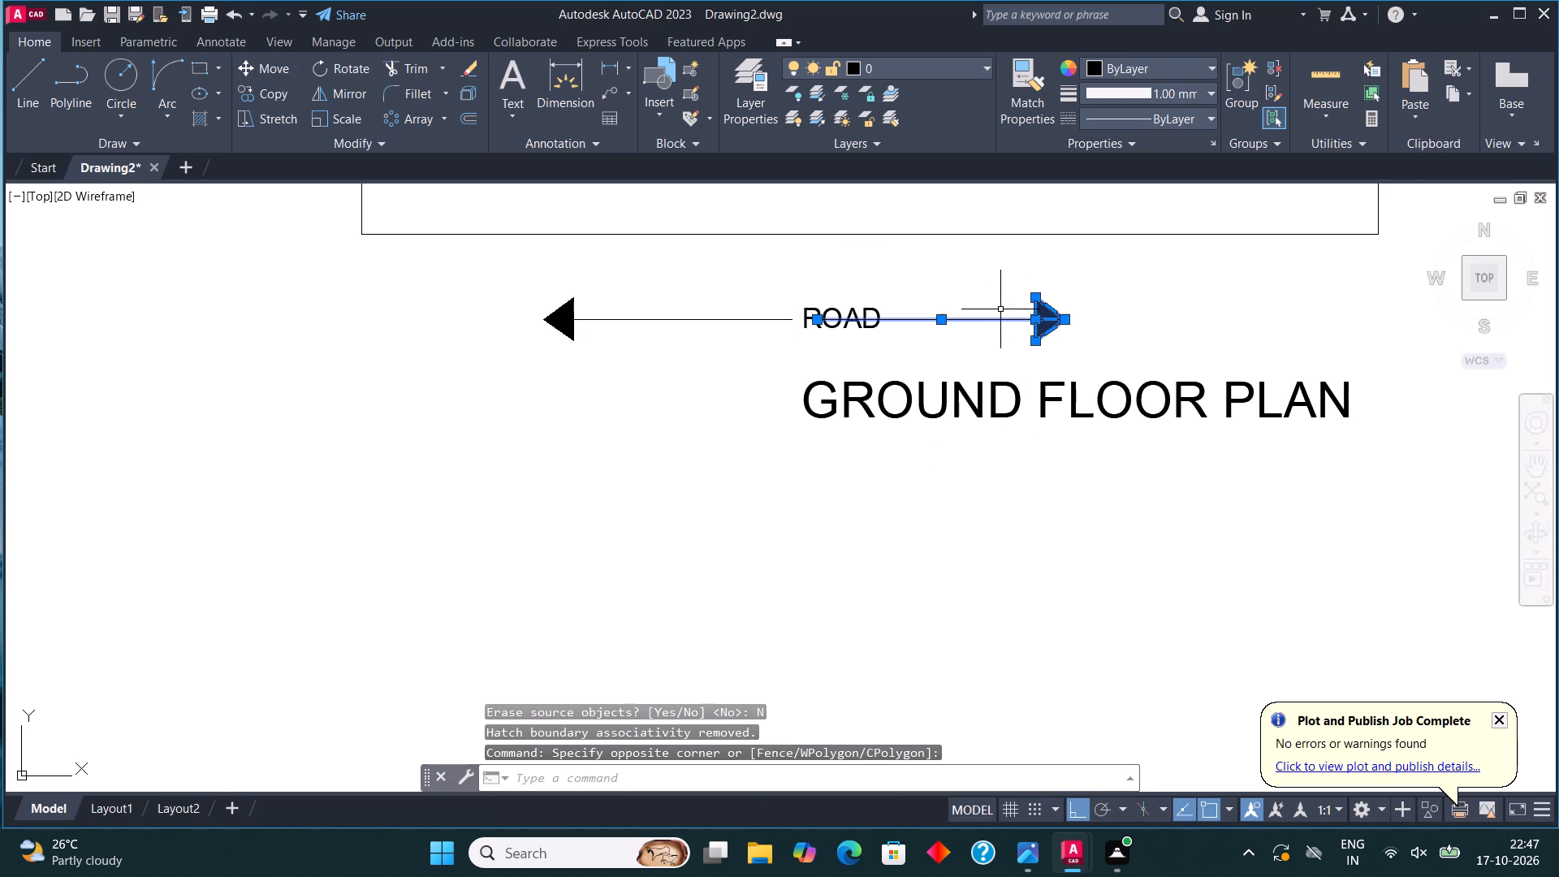
pyautogui.click(277, 54)
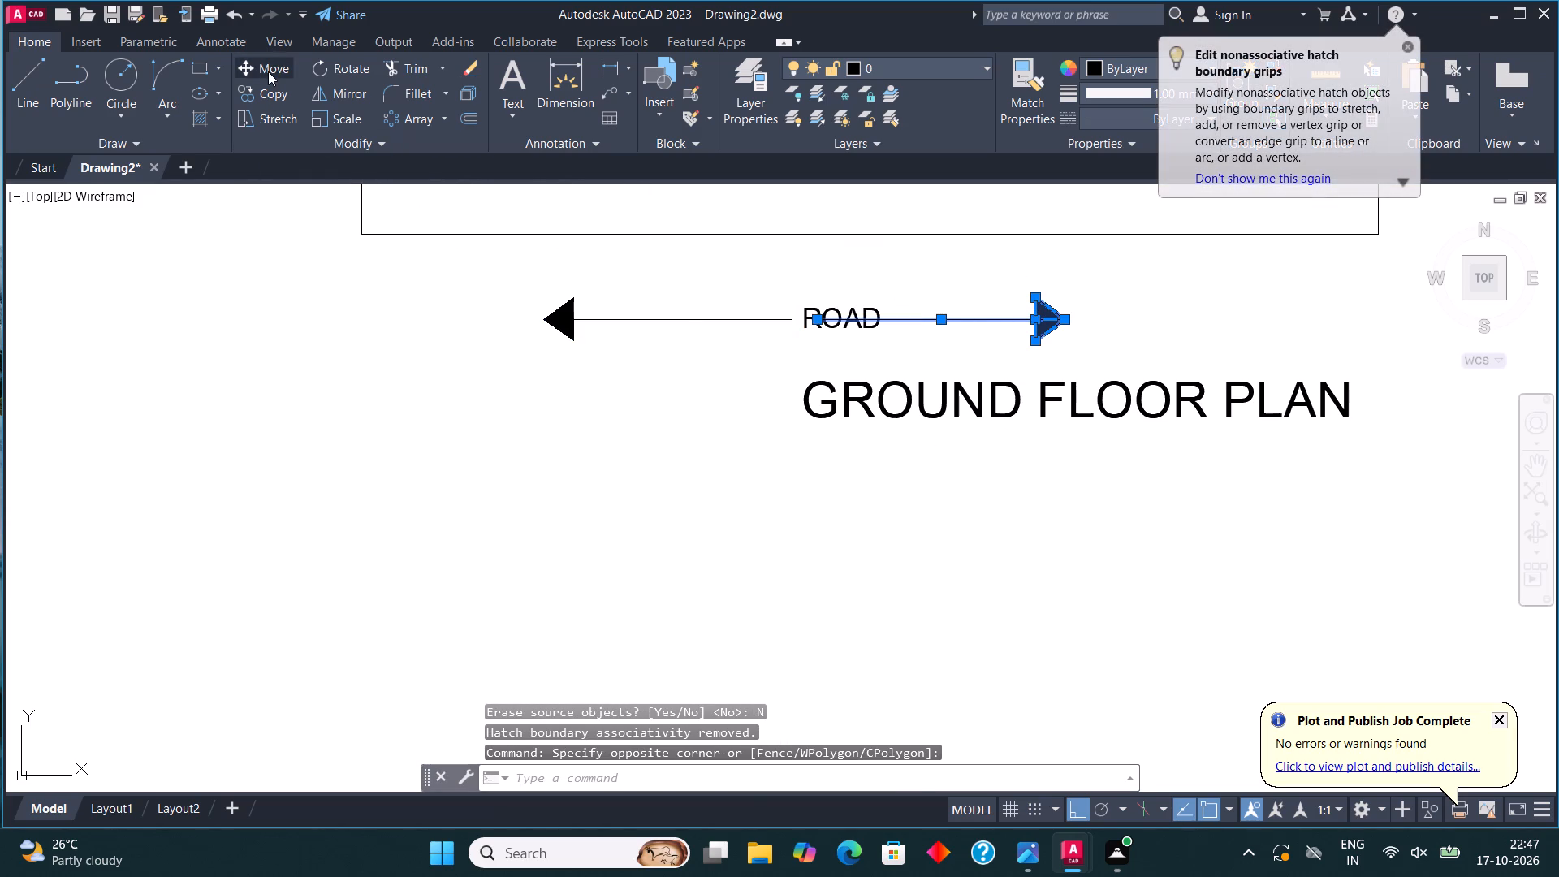
pyautogui.click(268, 72)
pyautogui.scroll(2, 820, 333)
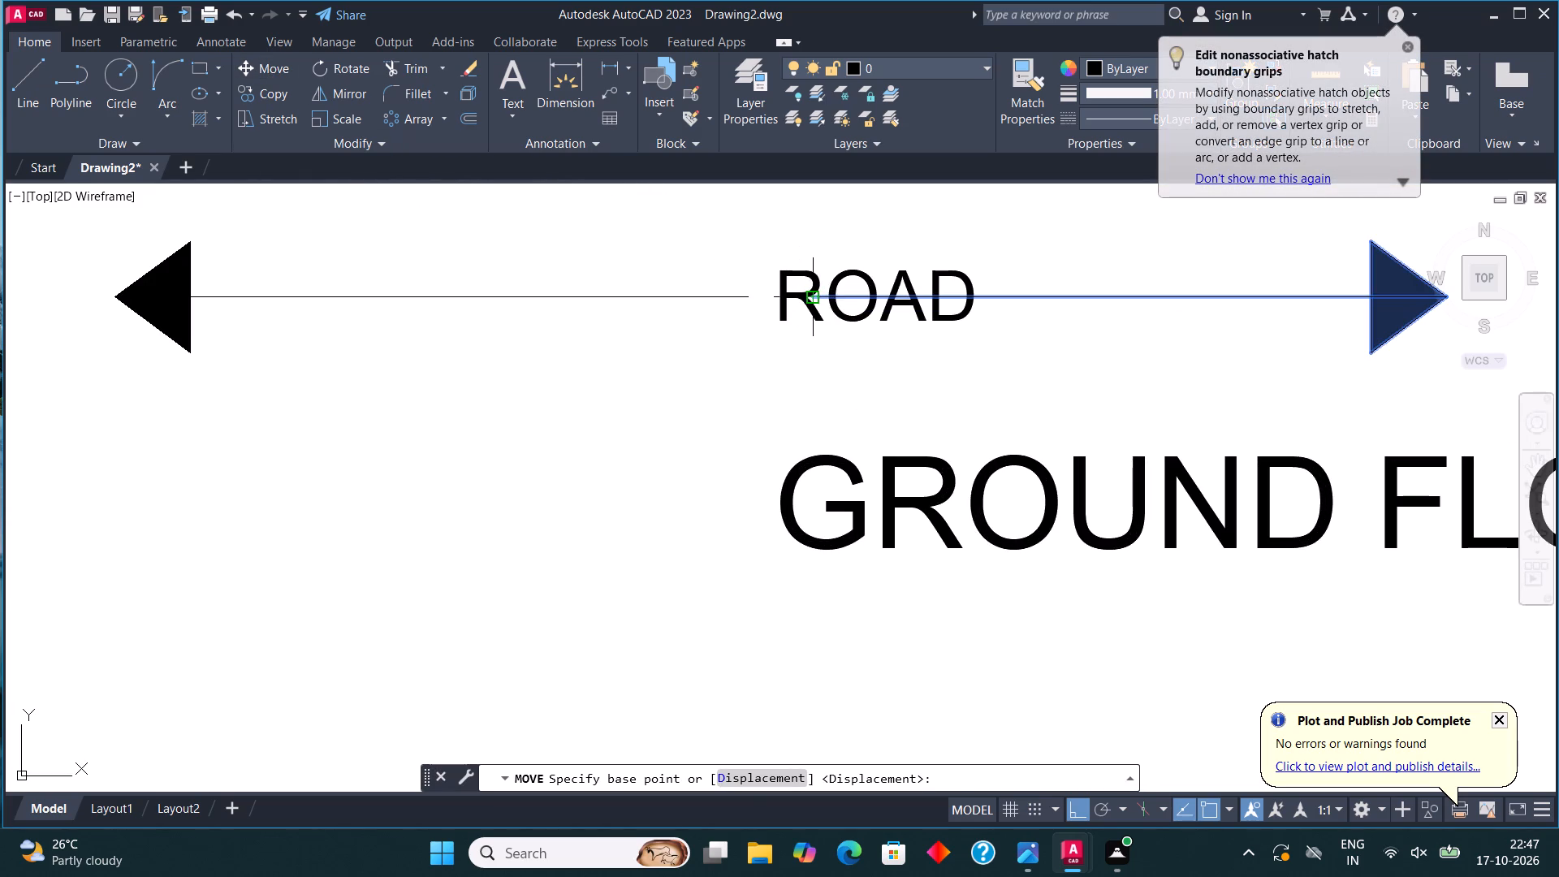
pyautogui.click(818, 295)
pyautogui.click(1017, 296)
# Move the GROUND FLOOR PLAN title so it sits centred beneath the ROAD label and its two arrows.
pyautogui.scroll(-2, 846, 335)
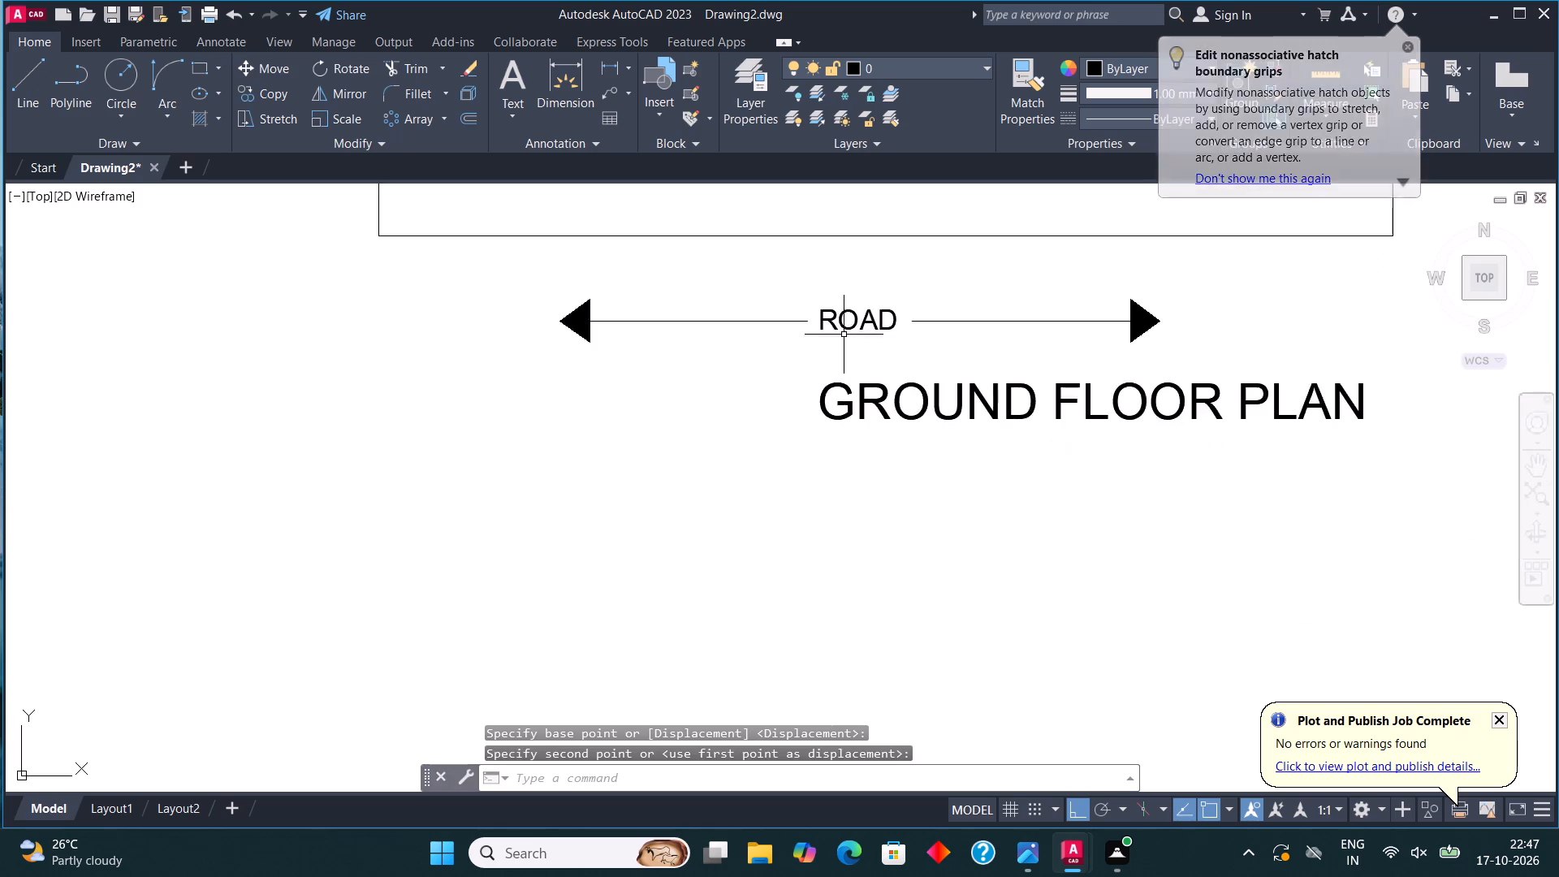
pyautogui.scroll(-3, 844, 335)
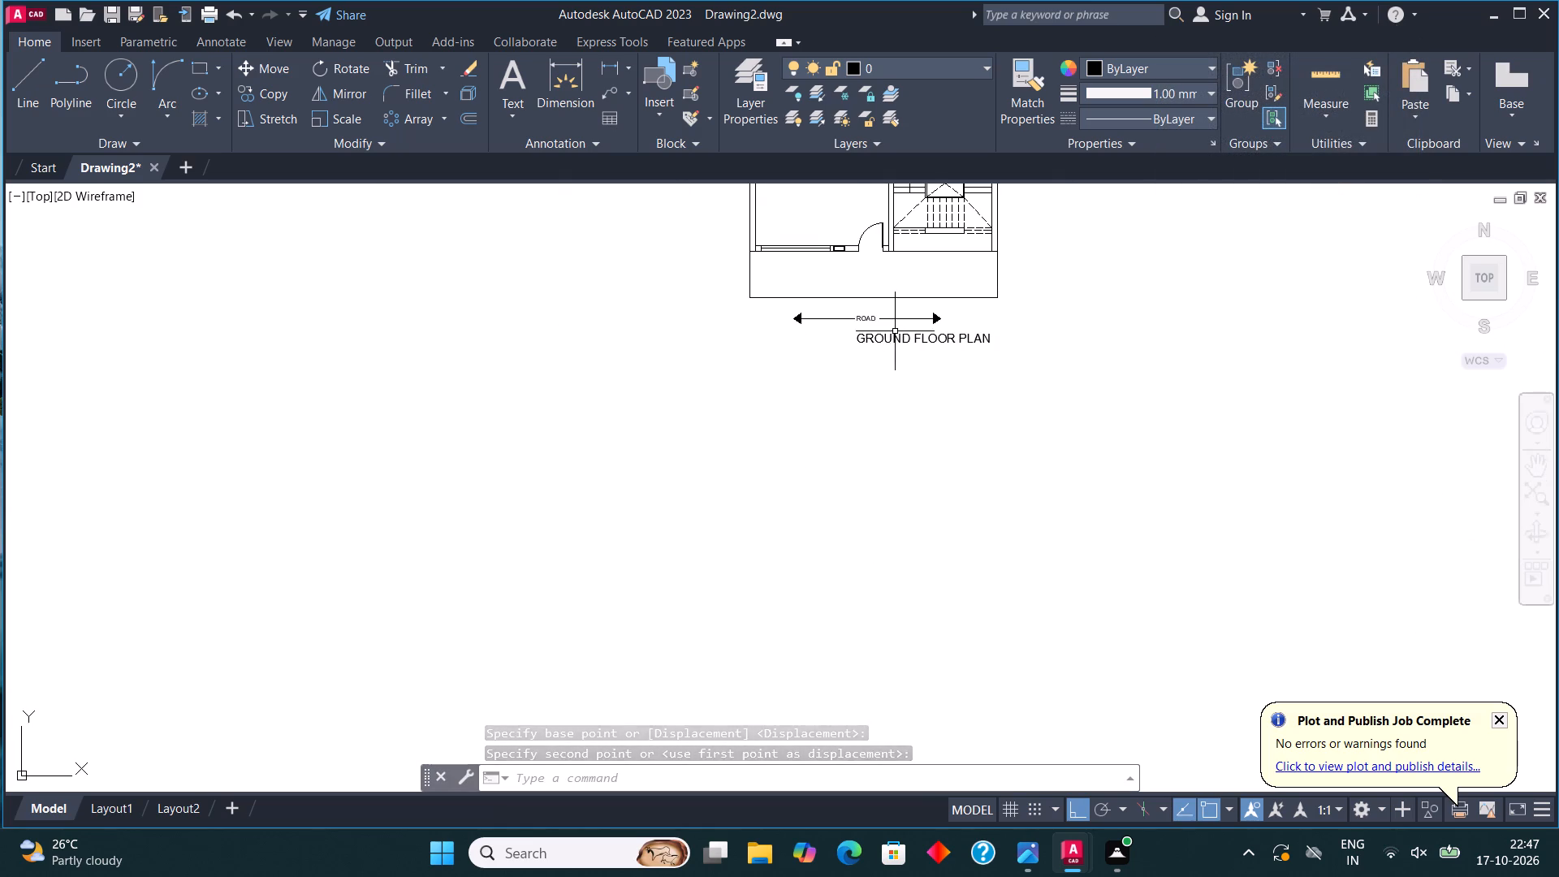
pyautogui.click(893, 336)
pyautogui.click(262, 65)
pyautogui.scroll(2, 941, 330)
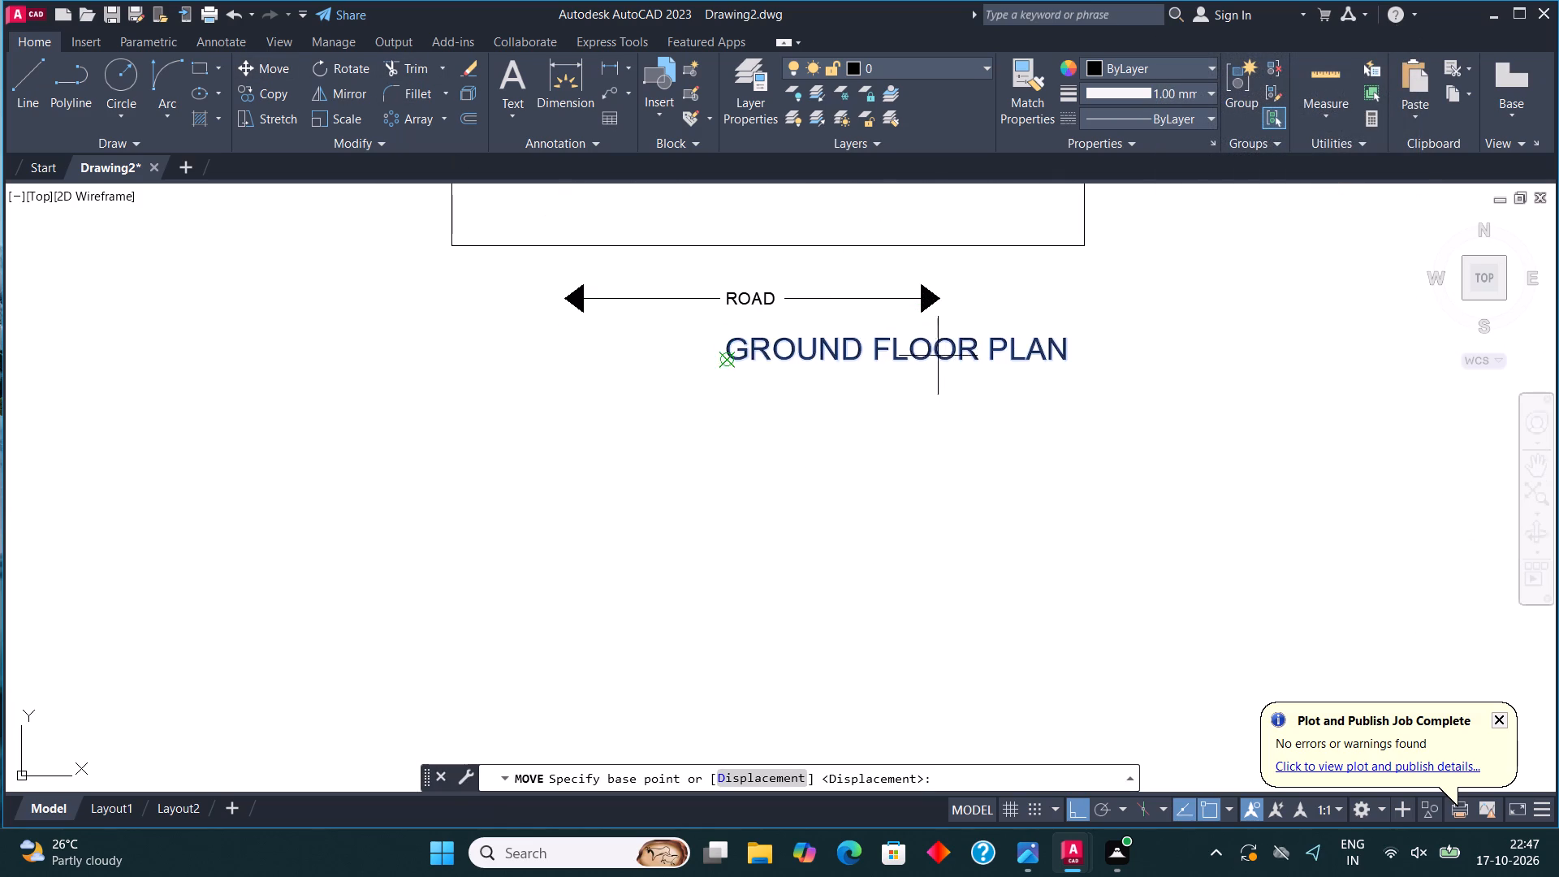
pyautogui.click(880, 359)
pyautogui.press('F8')
pyautogui.scroll(-2, 792, 387)
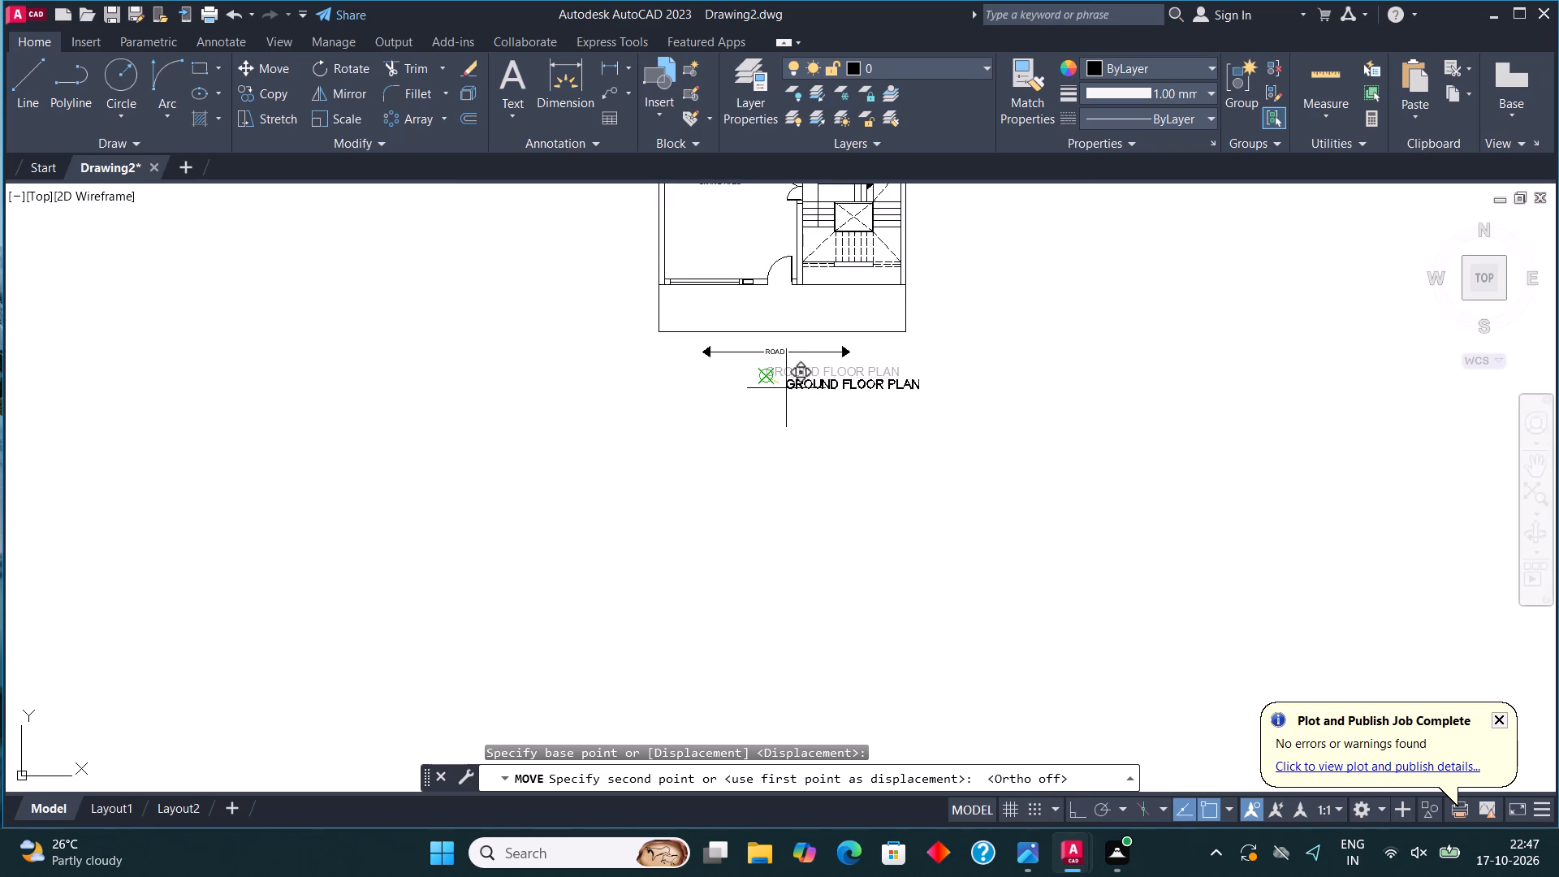
pyautogui.scroll(2, 712, 388)
pyautogui.click(728, 374)
# Examine the whole ground floor plan, from the kitchen and bedroom through the living hall to the staircase.
pyautogui.scroll(-4, 747, 404)
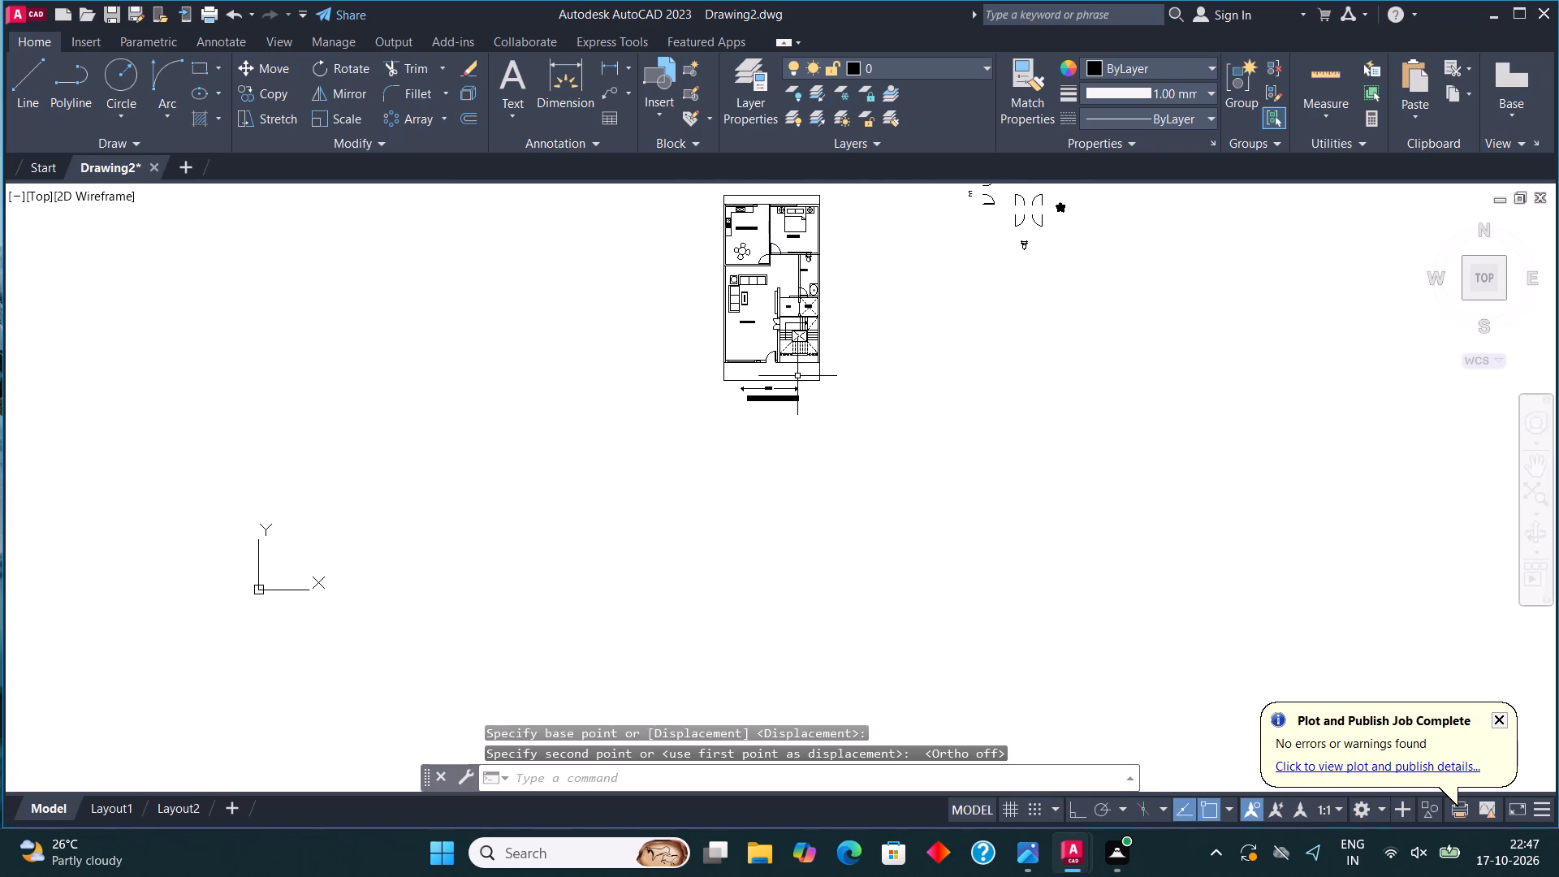
pyautogui.scroll(3, 775, 325)
pyautogui.moveTo(777, 326); pyautogui.dragTo(822, 439, button='middle')
pyautogui.scroll(-3, 814, 395)
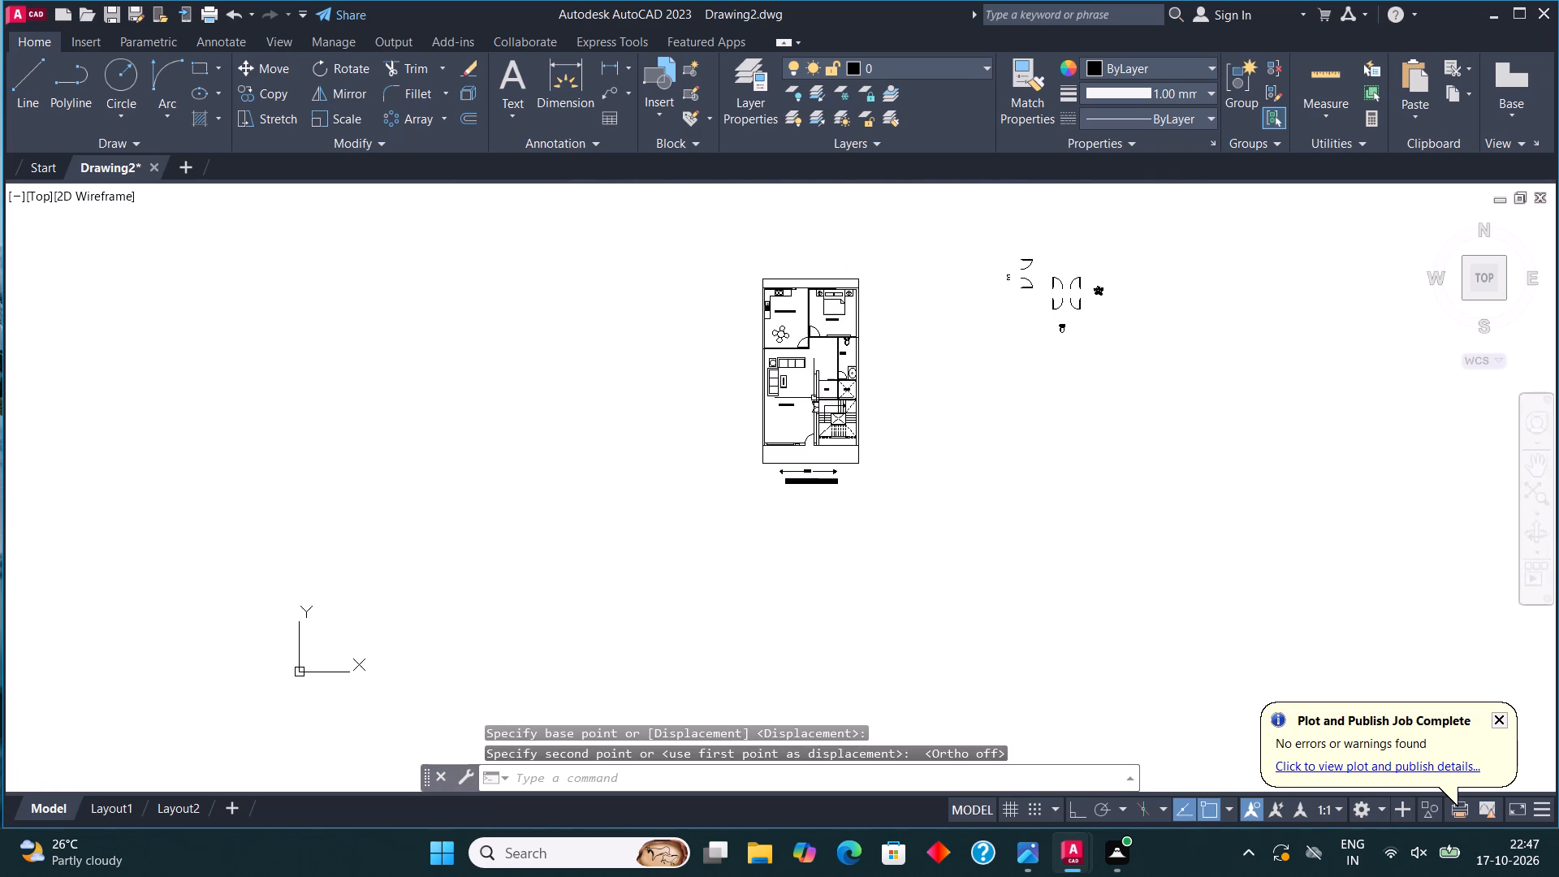
pyautogui.scroll(4, 778, 296)
pyautogui.moveTo(778, 296); pyautogui.dragTo(799, 412, button='middle')
pyautogui.scroll(1, 799, 412)
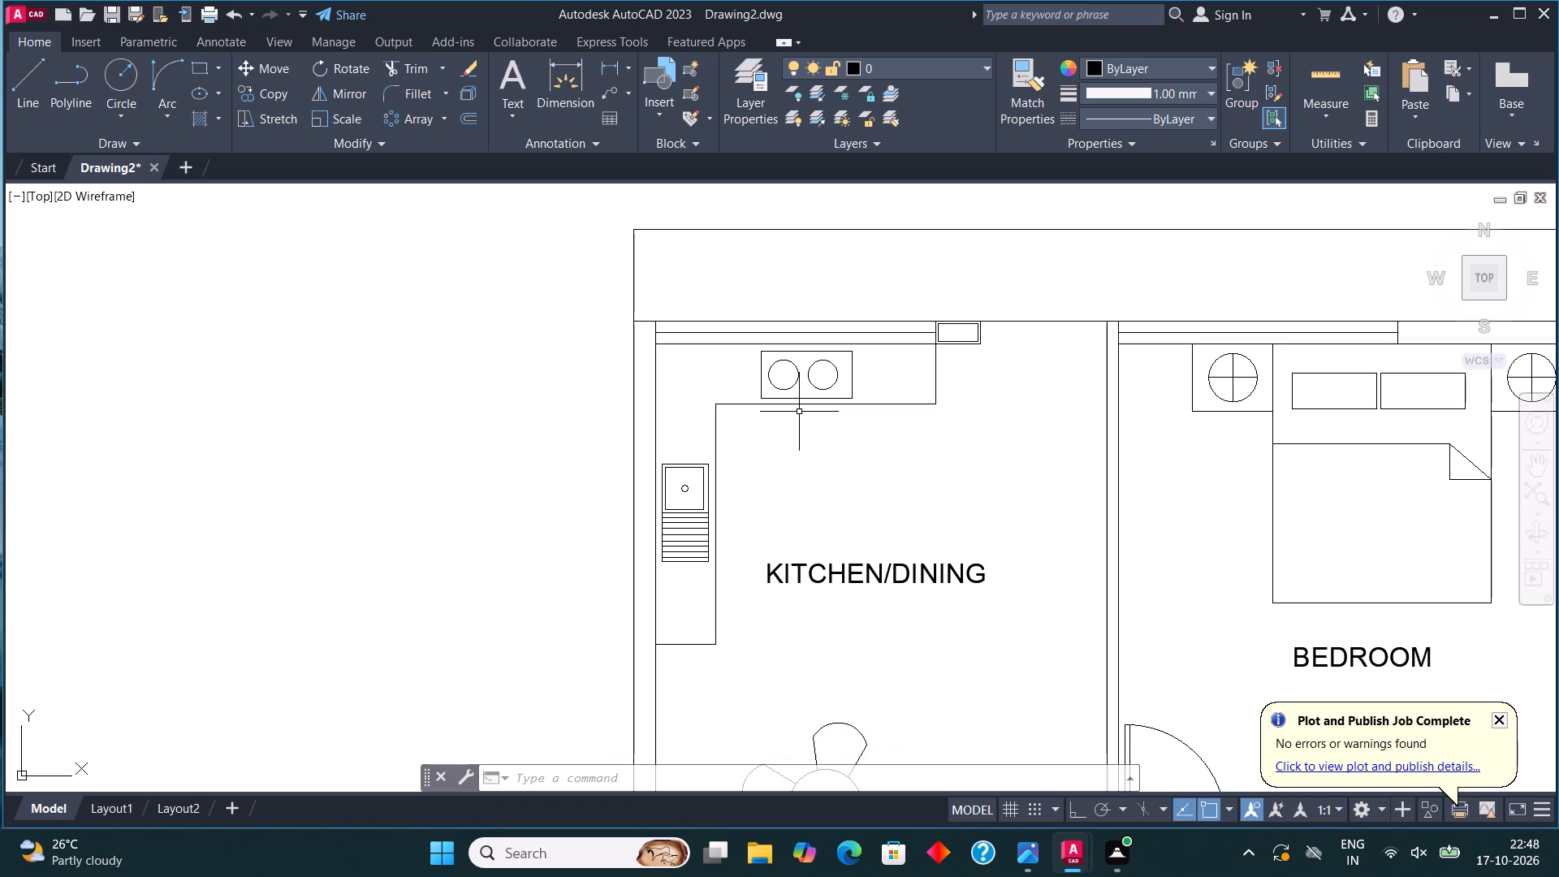
pyautogui.scroll(-3, 824, 407)
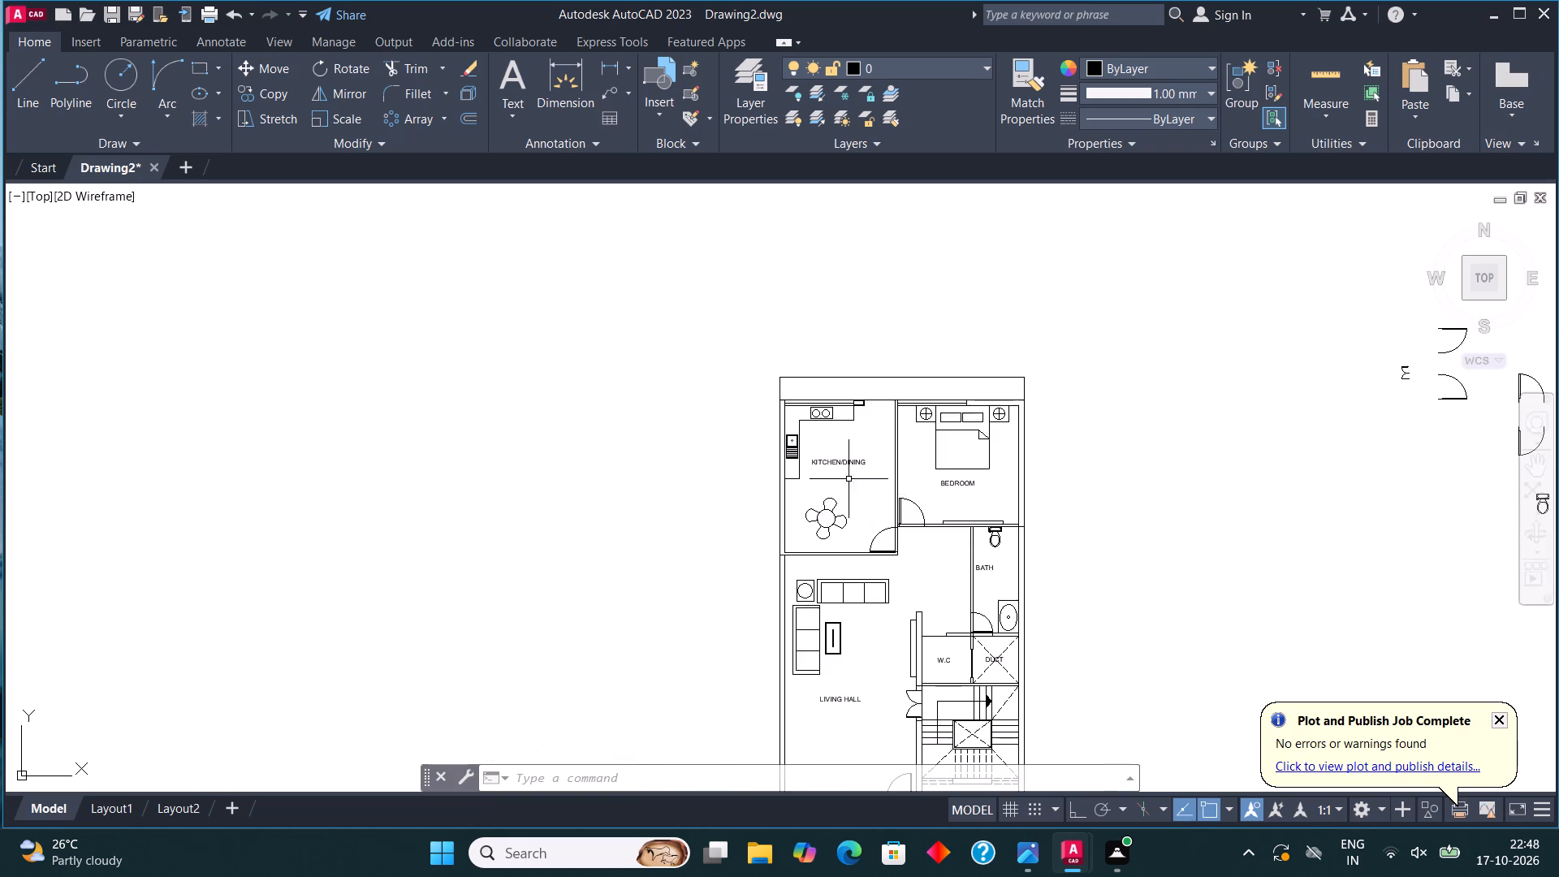
pyautogui.scroll(1, 1003, 610)
pyautogui.moveTo(1005, 611); pyautogui.dragTo(1005, 424, button='middle')
pyautogui.scroll(2, 953, 526)
pyautogui.scroll(-2, 957, 476)
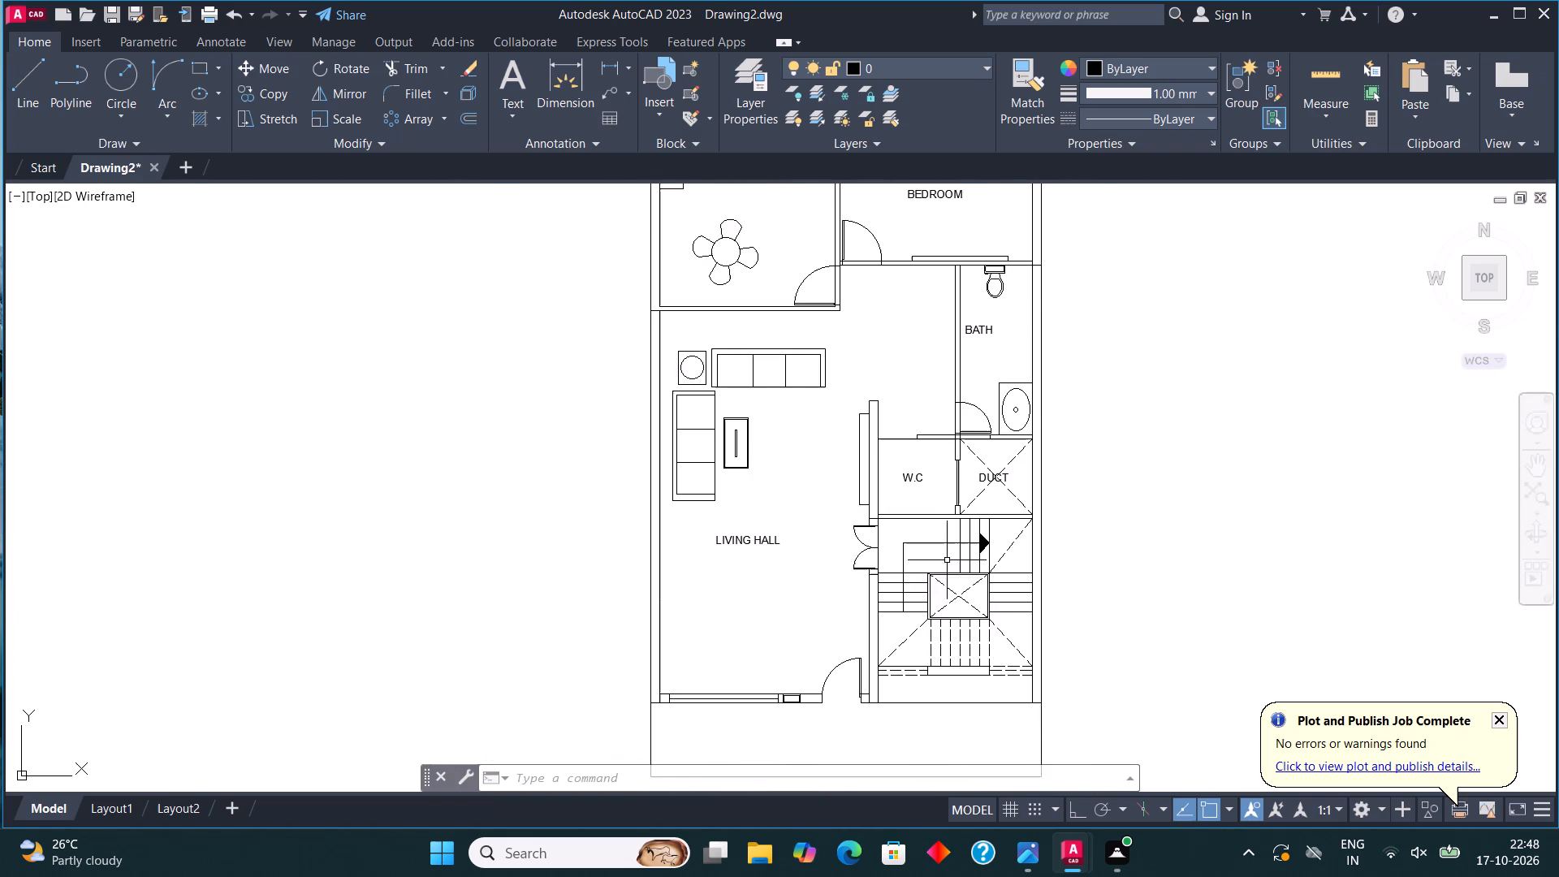
pyautogui.scroll(1, 939, 574)
pyautogui.middleClick(946, 518)
pyautogui.scroll(-3, 939, 572)
pyautogui.scroll(2, 874, 400)
pyautogui.moveTo(872, 400); pyautogui.dragTo(843, 399, button='middle')
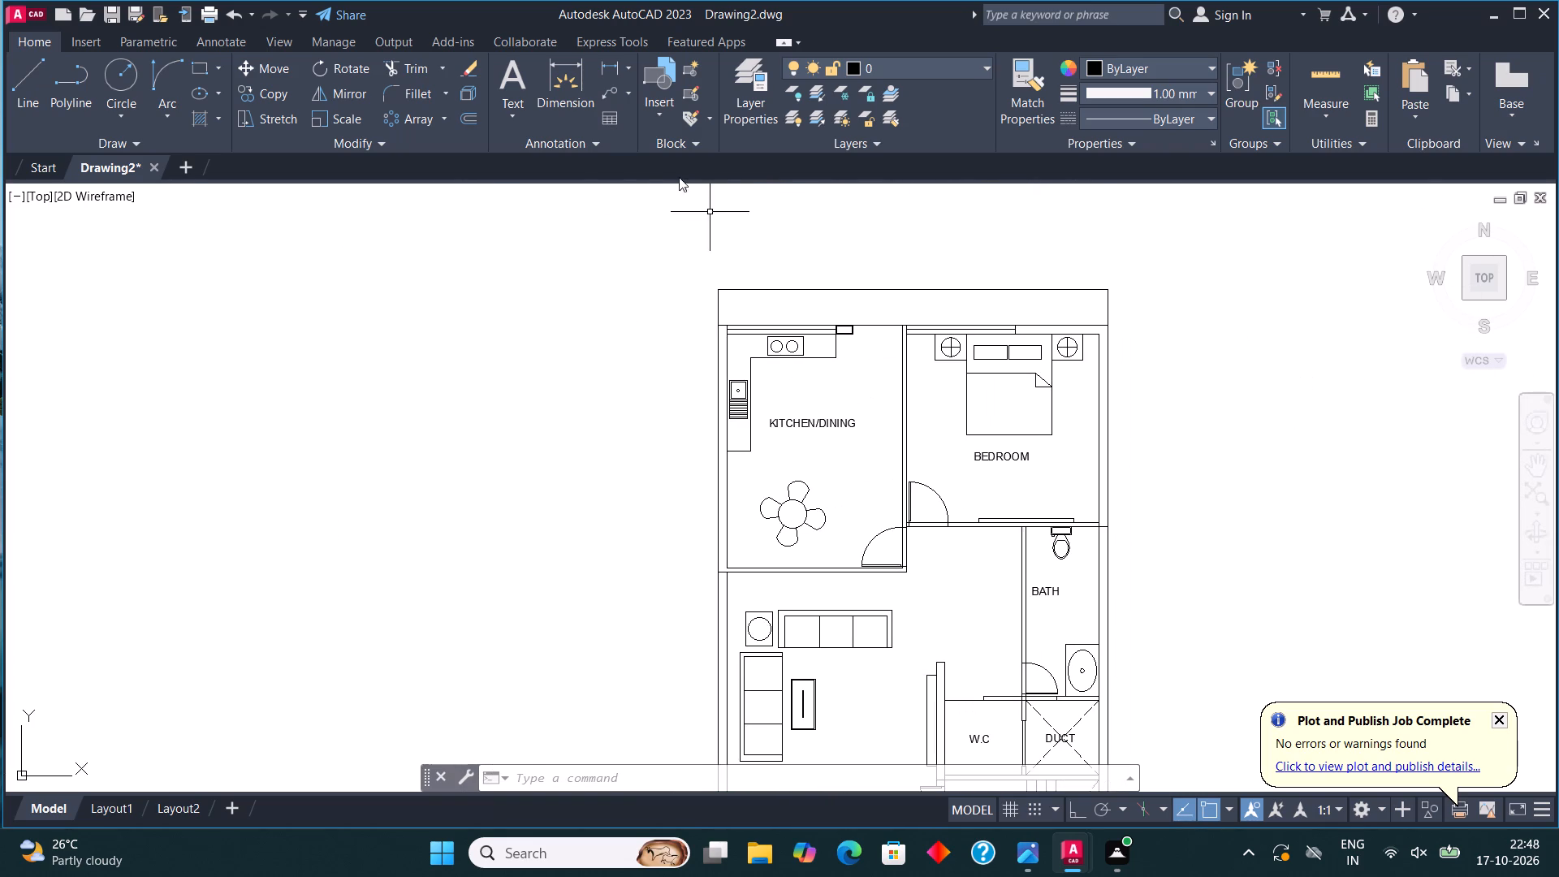
# Dimension the kitchen/dining room's inside width between its side walls, placing the dimension line between the stove counter and the room label.
pyautogui.click(568, 101)
pyautogui.scroll(2, 730, 332)
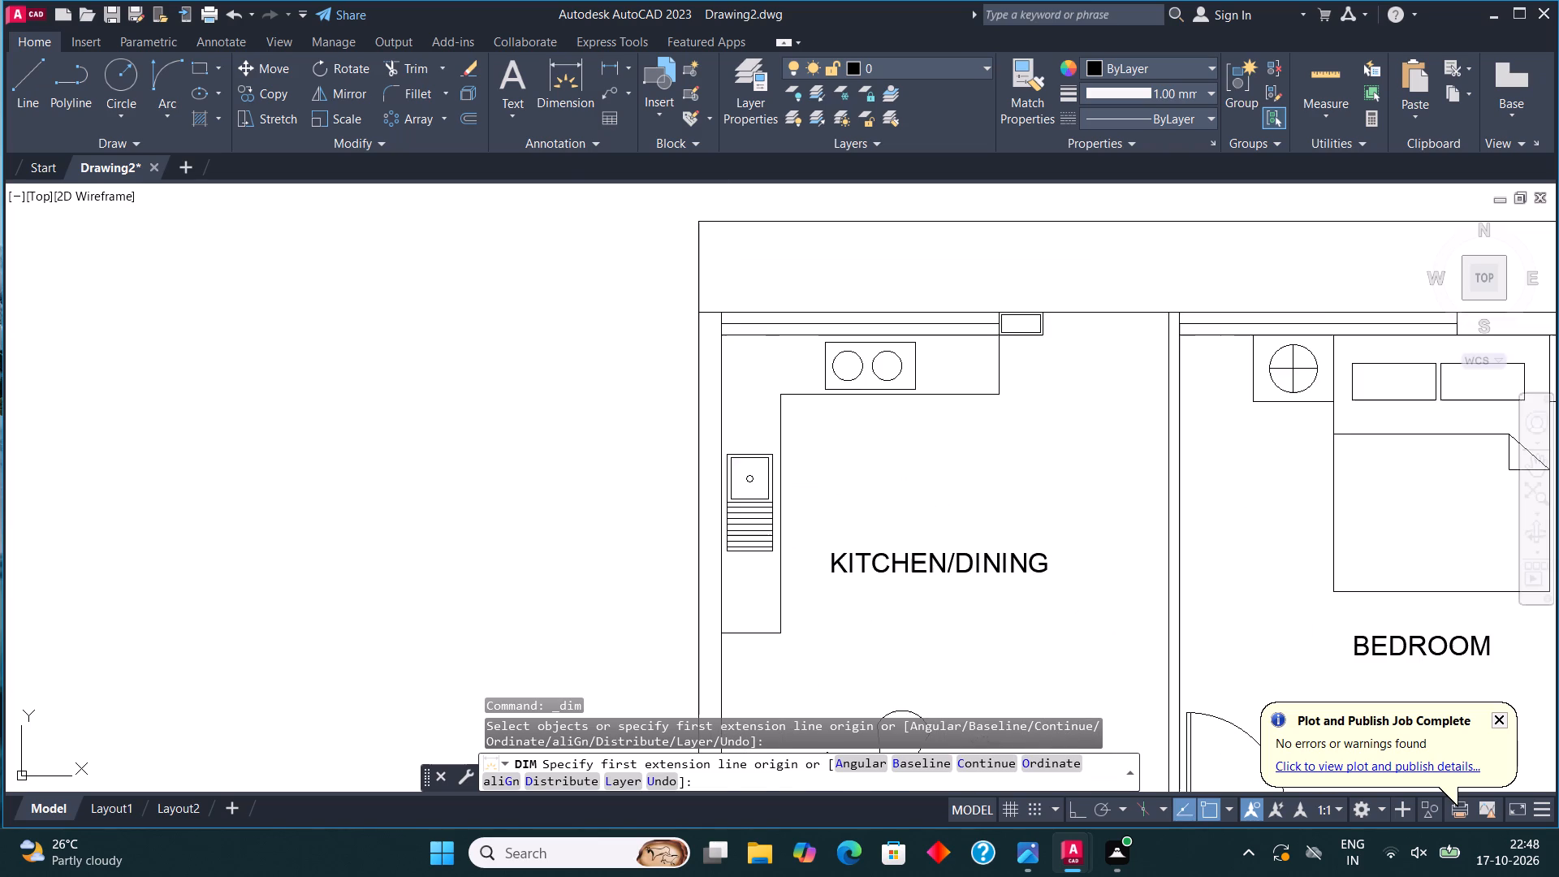
pyautogui.click(719, 316)
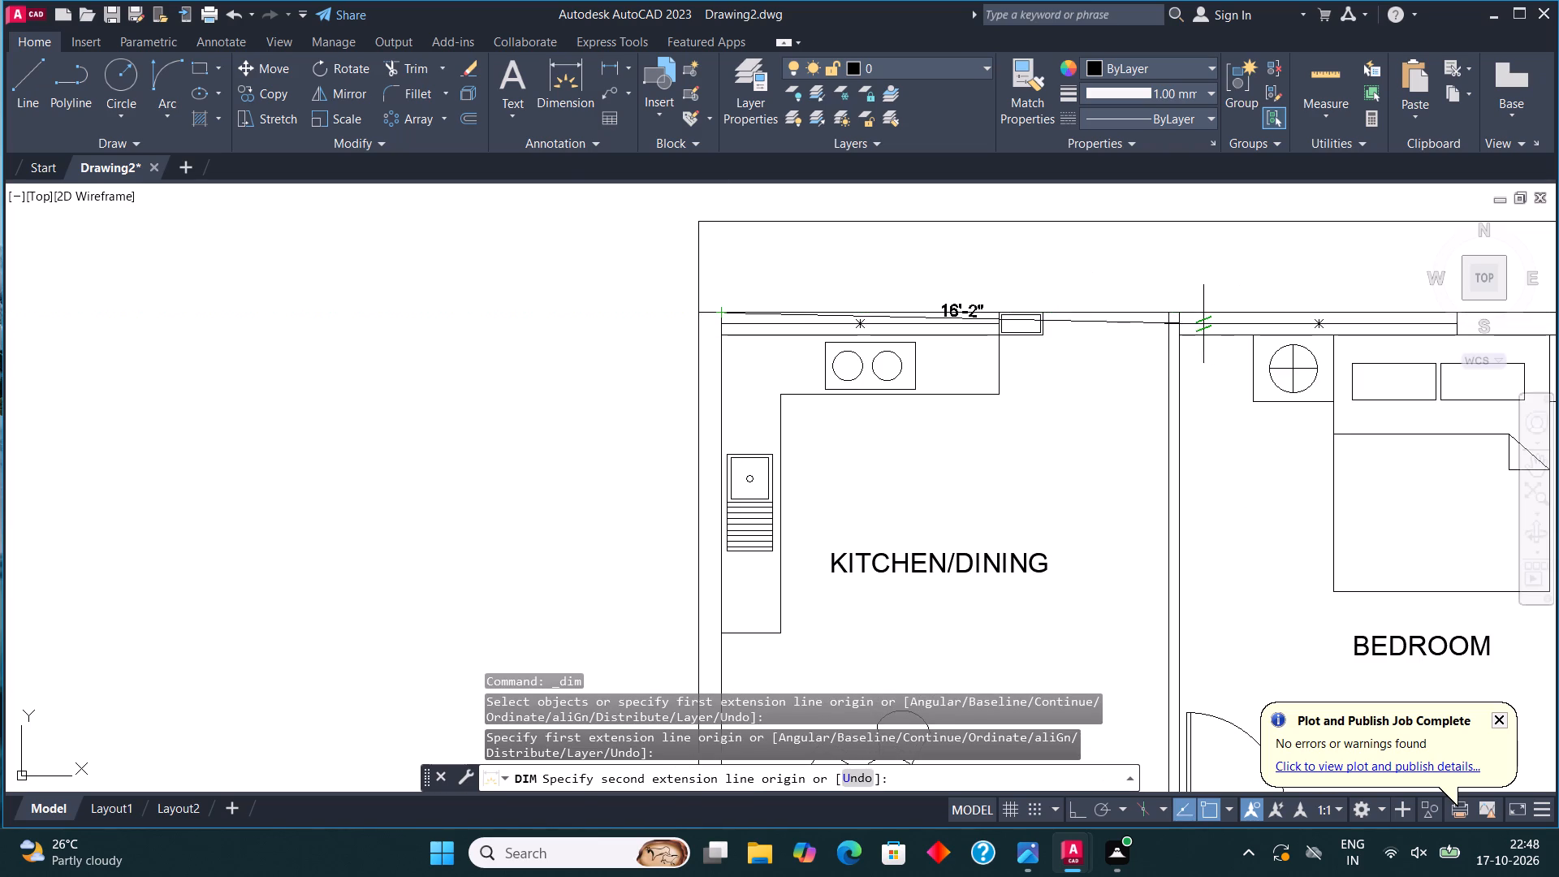
pyautogui.click(1166, 312)
pyautogui.click(1154, 426)
pyautogui.moveTo(1144, 418); pyautogui.dragTo(1137, 401, button='middle')
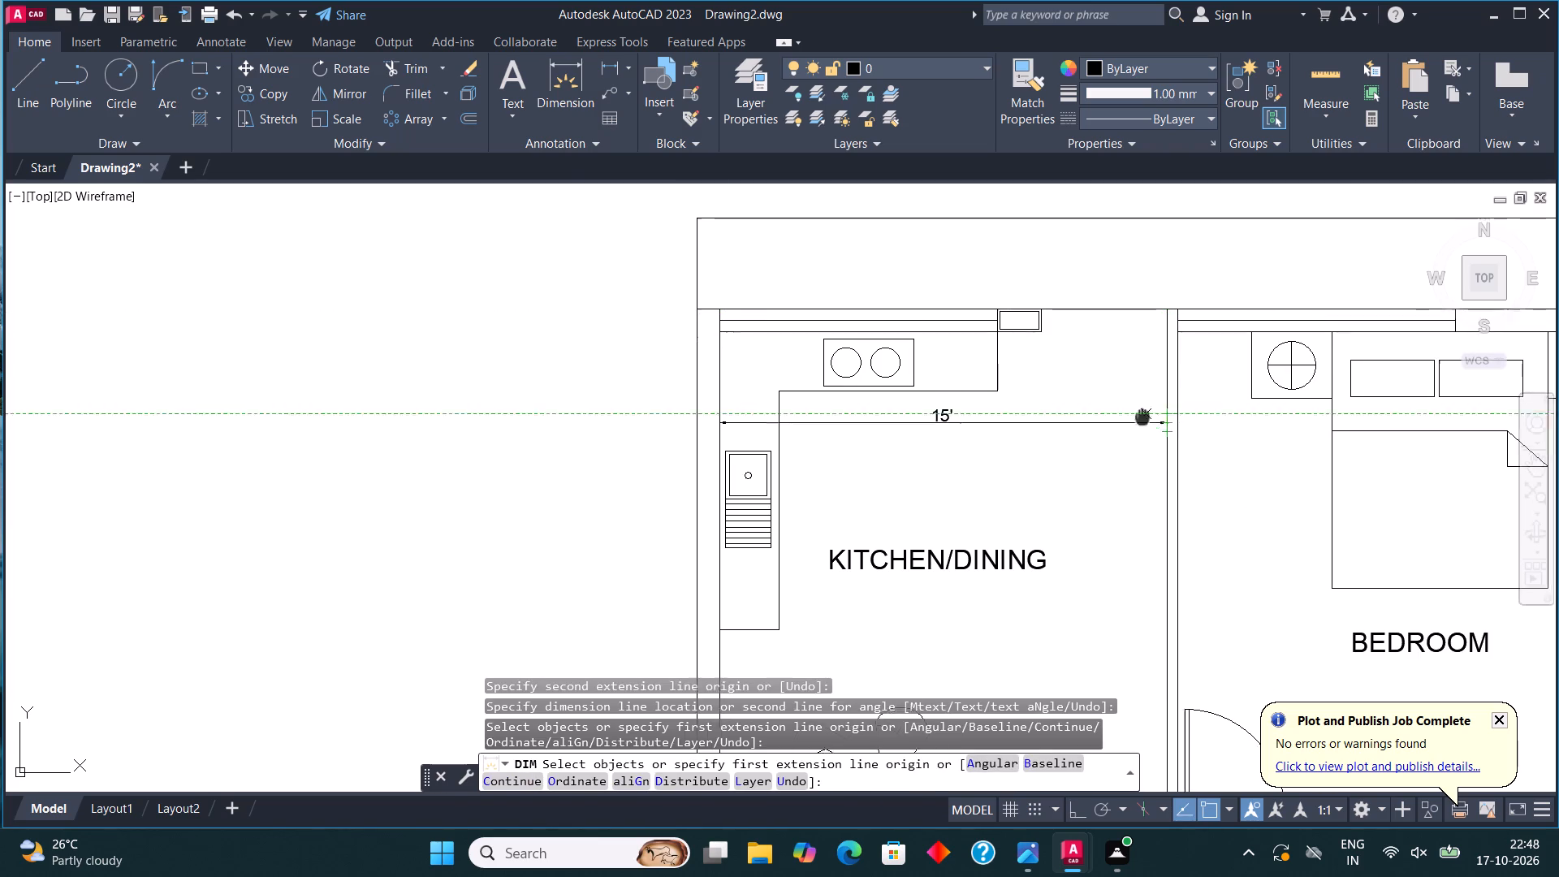
# Dimension the kitchen/dining room's inside length between its end walls, placing the dimension line just beyond the sink counter's edge.
pyautogui.moveTo(1137, 401); pyautogui.dragTo(1083, 138, button='middle')
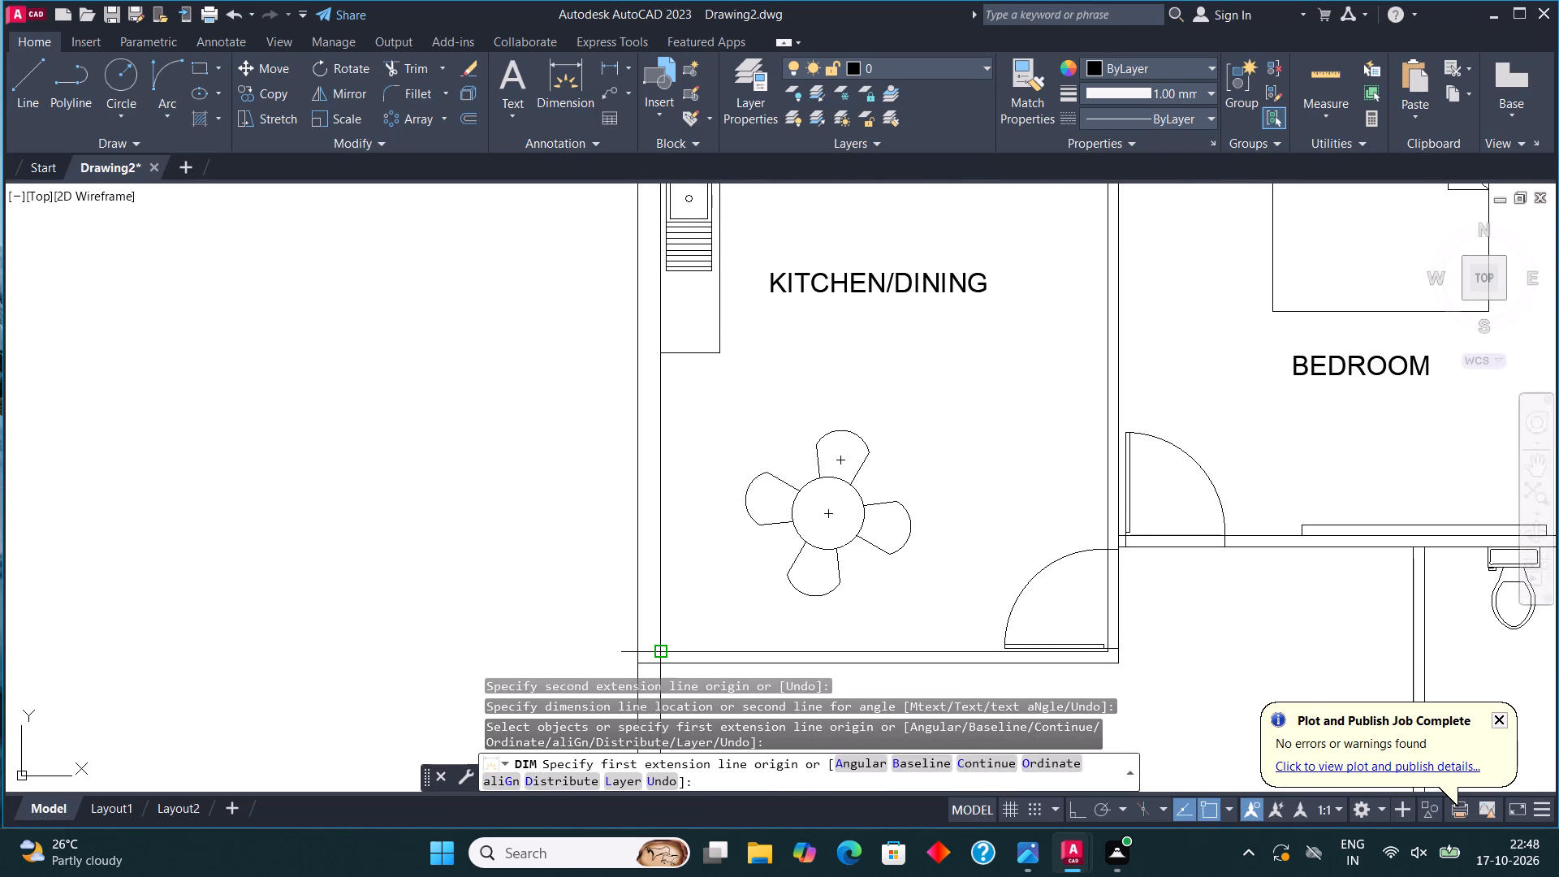
pyautogui.click(659, 653)
pyautogui.moveTo(662, 297); pyautogui.dragTo(691, 615, button='middle')
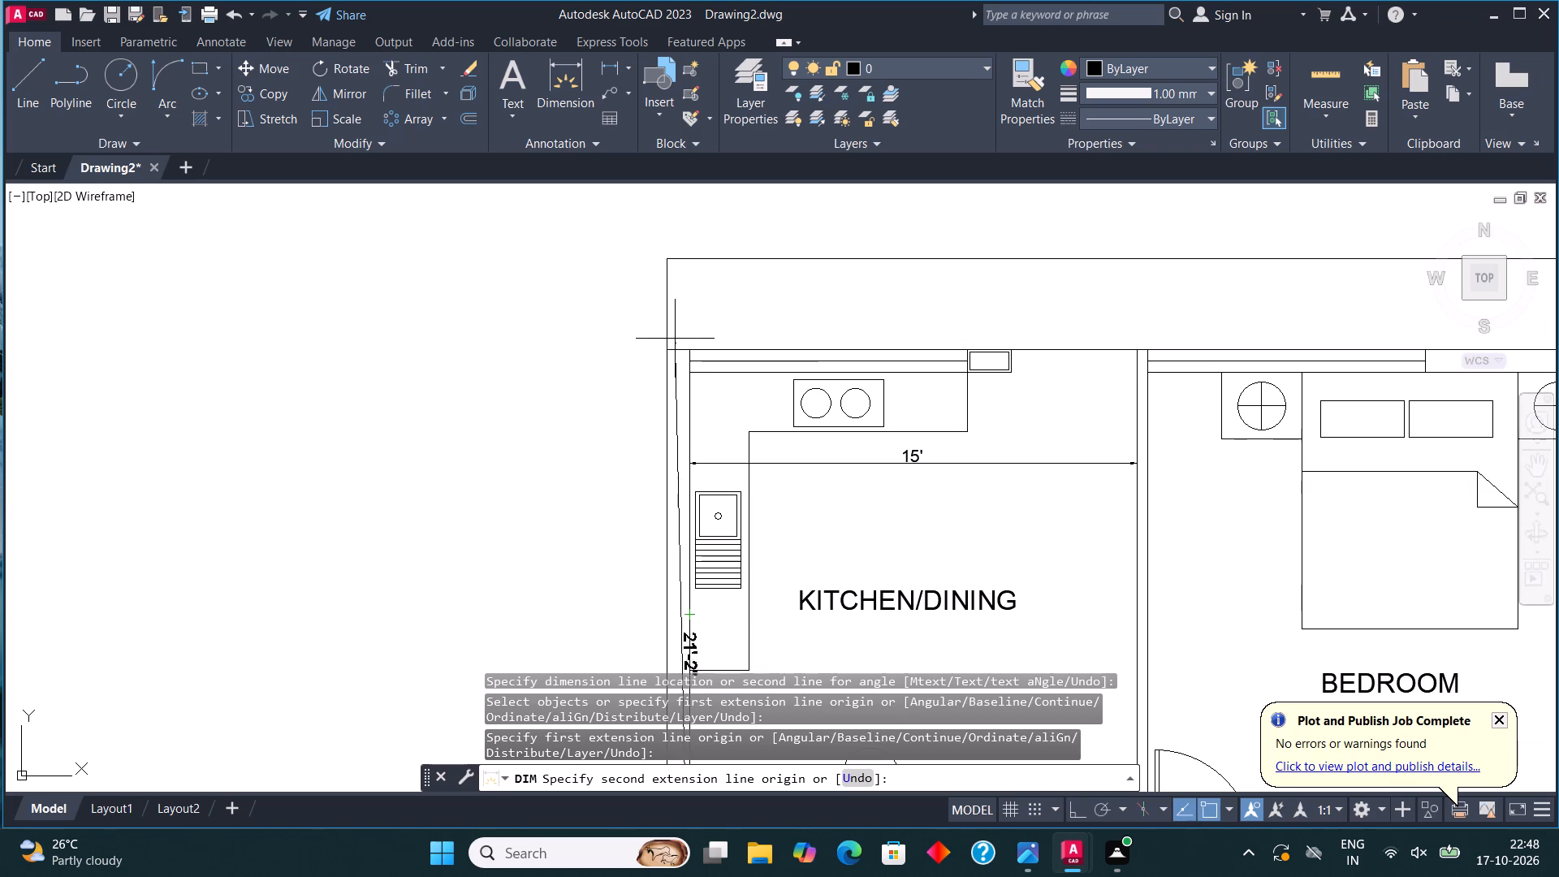
pyautogui.click(690, 354)
pyautogui.scroll(-2, 690, 354)
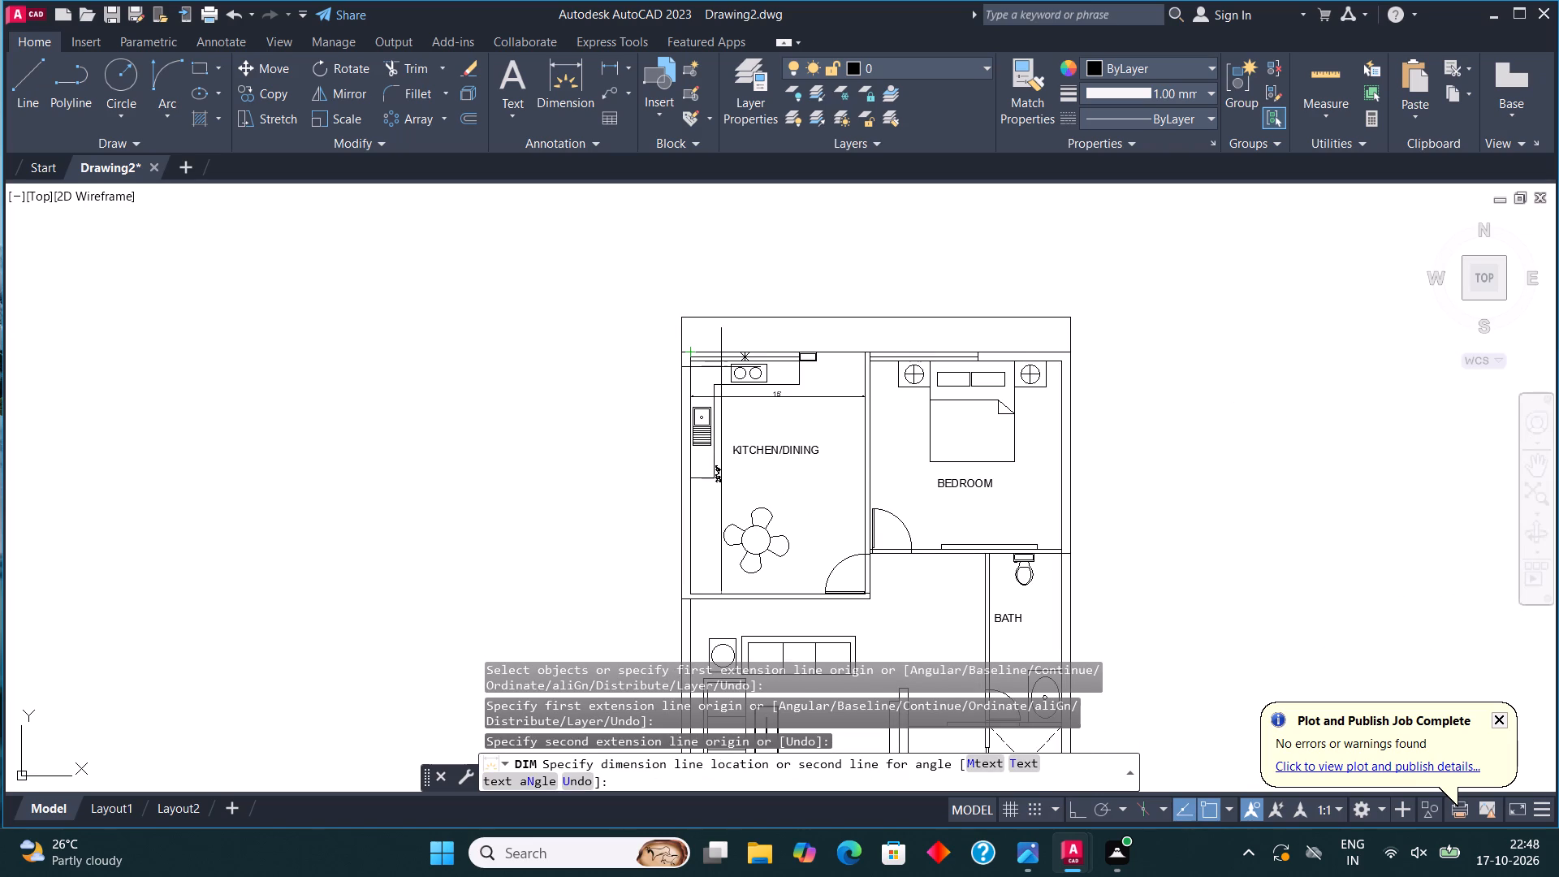
pyautogui.click(719, 368)
# Dimension the bedroom's inside width between its side walls, placing the dimension line across the bed just below the pillows.
pyautogui.scroll(2, 863, 357)
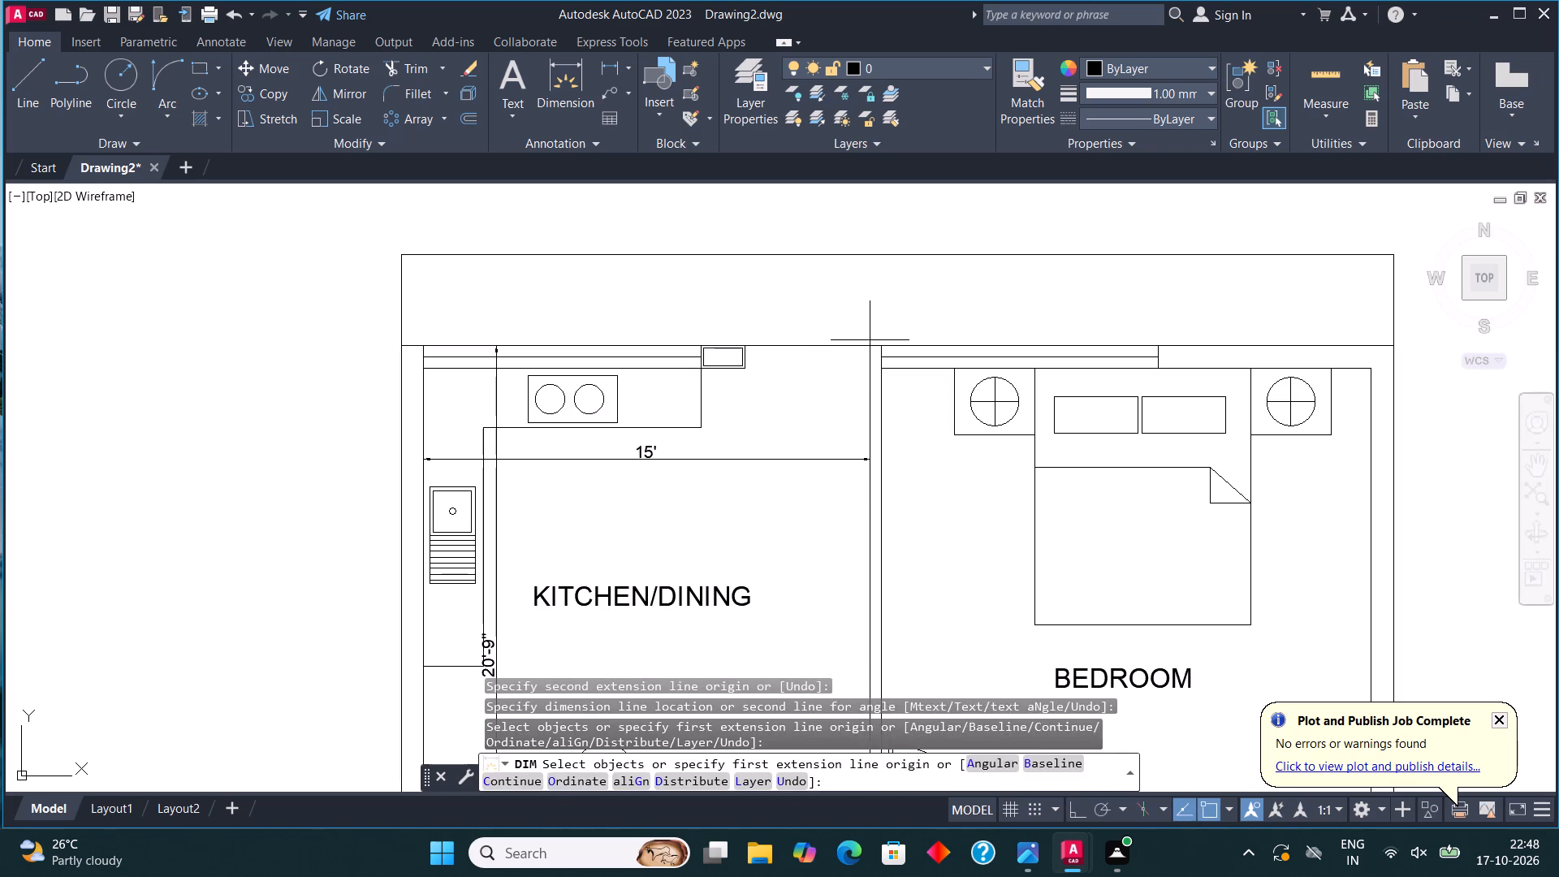
pyautogui.click(886, 348)
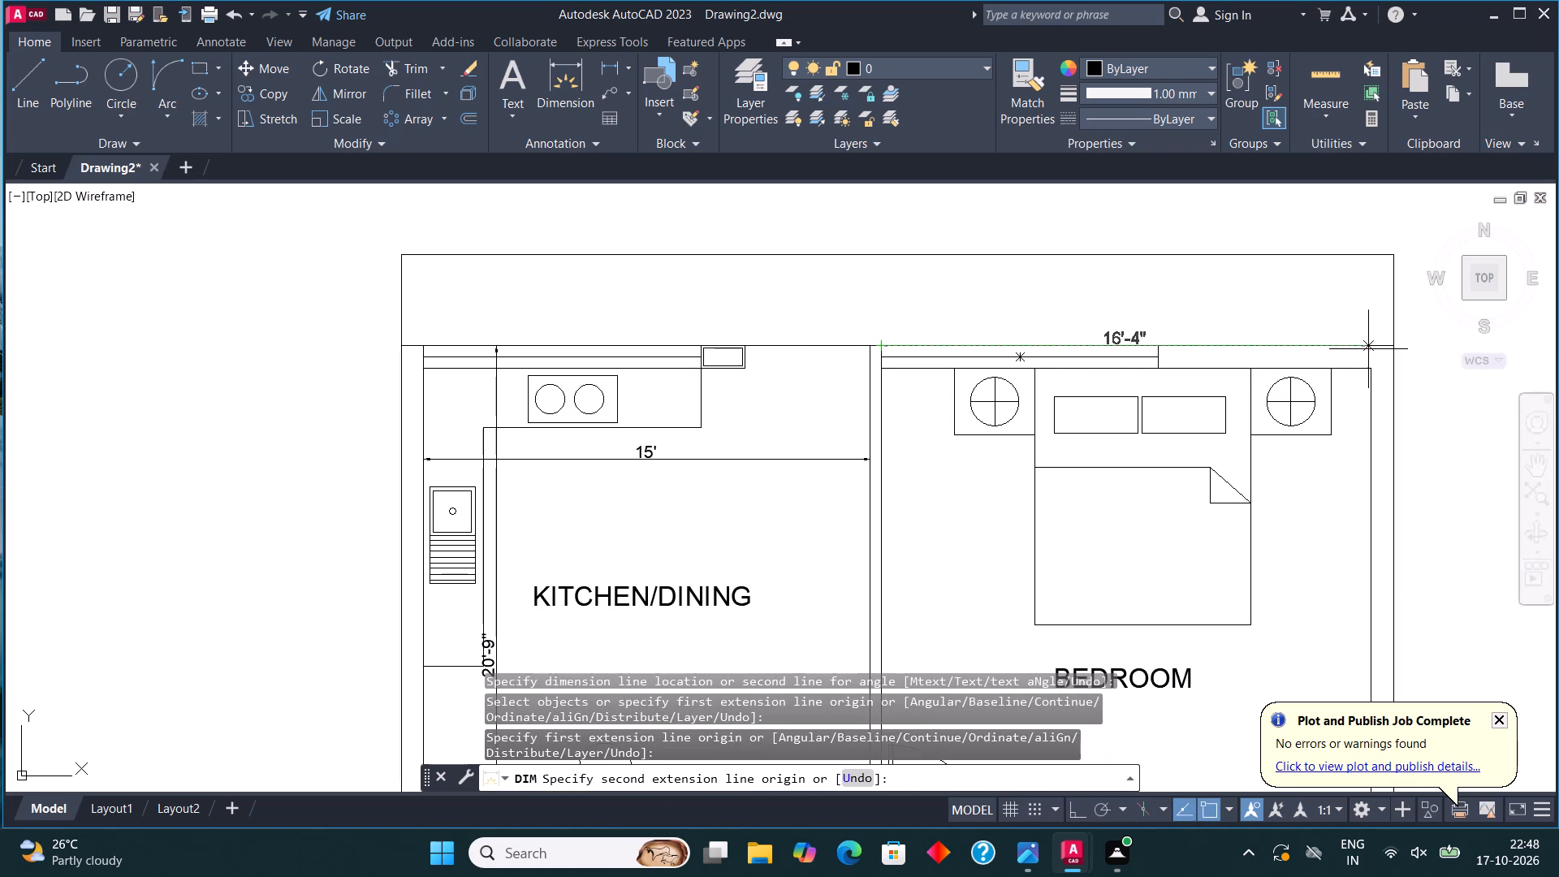
pyautogui.click(566, 84)
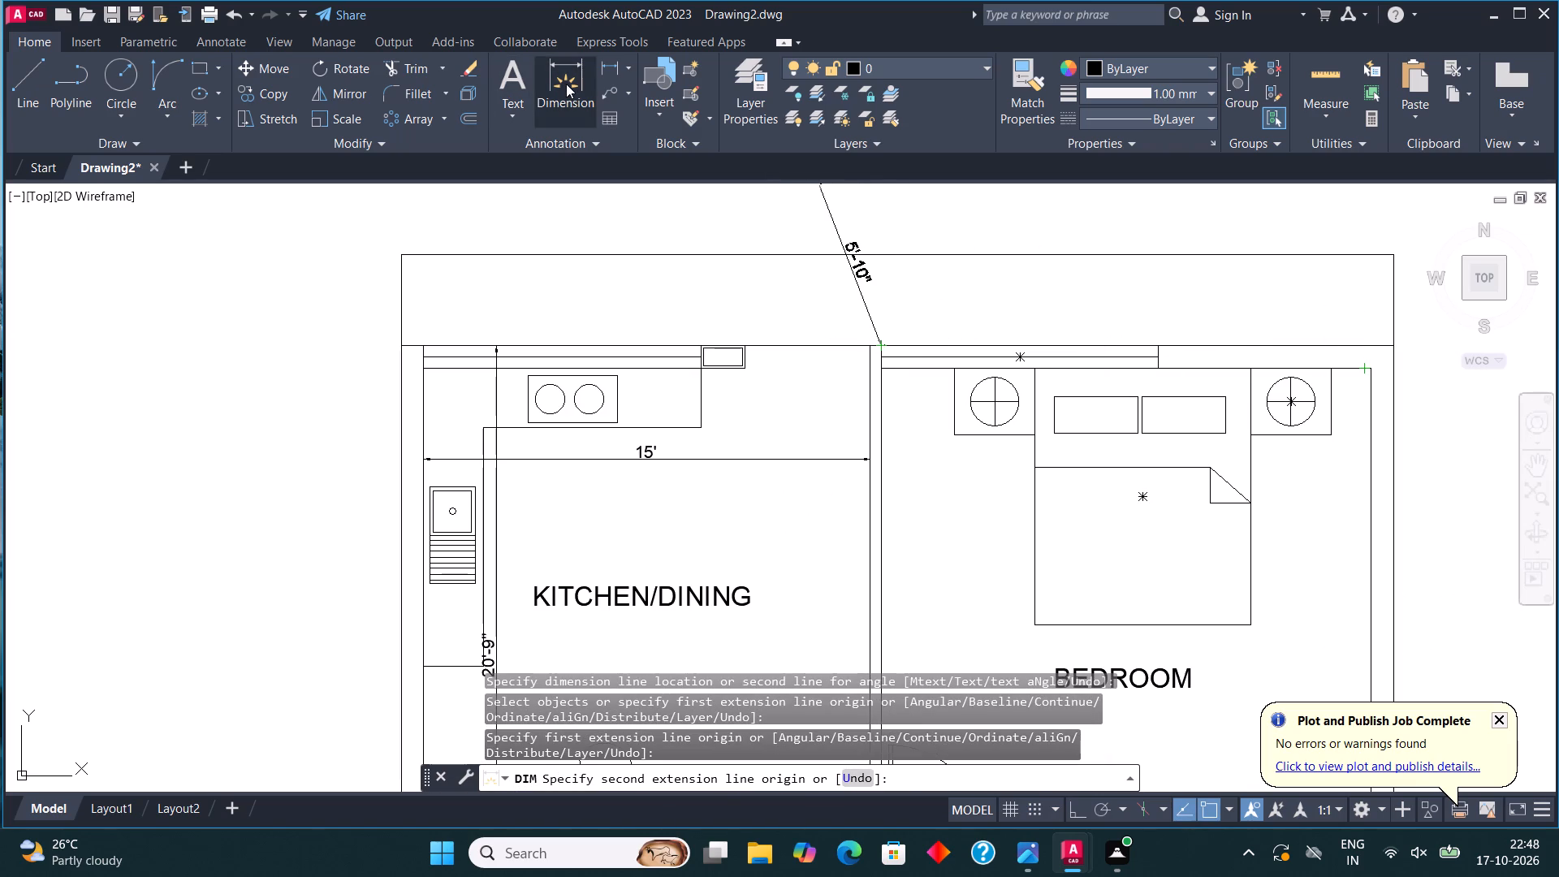
pyautogui.click(883, 366)
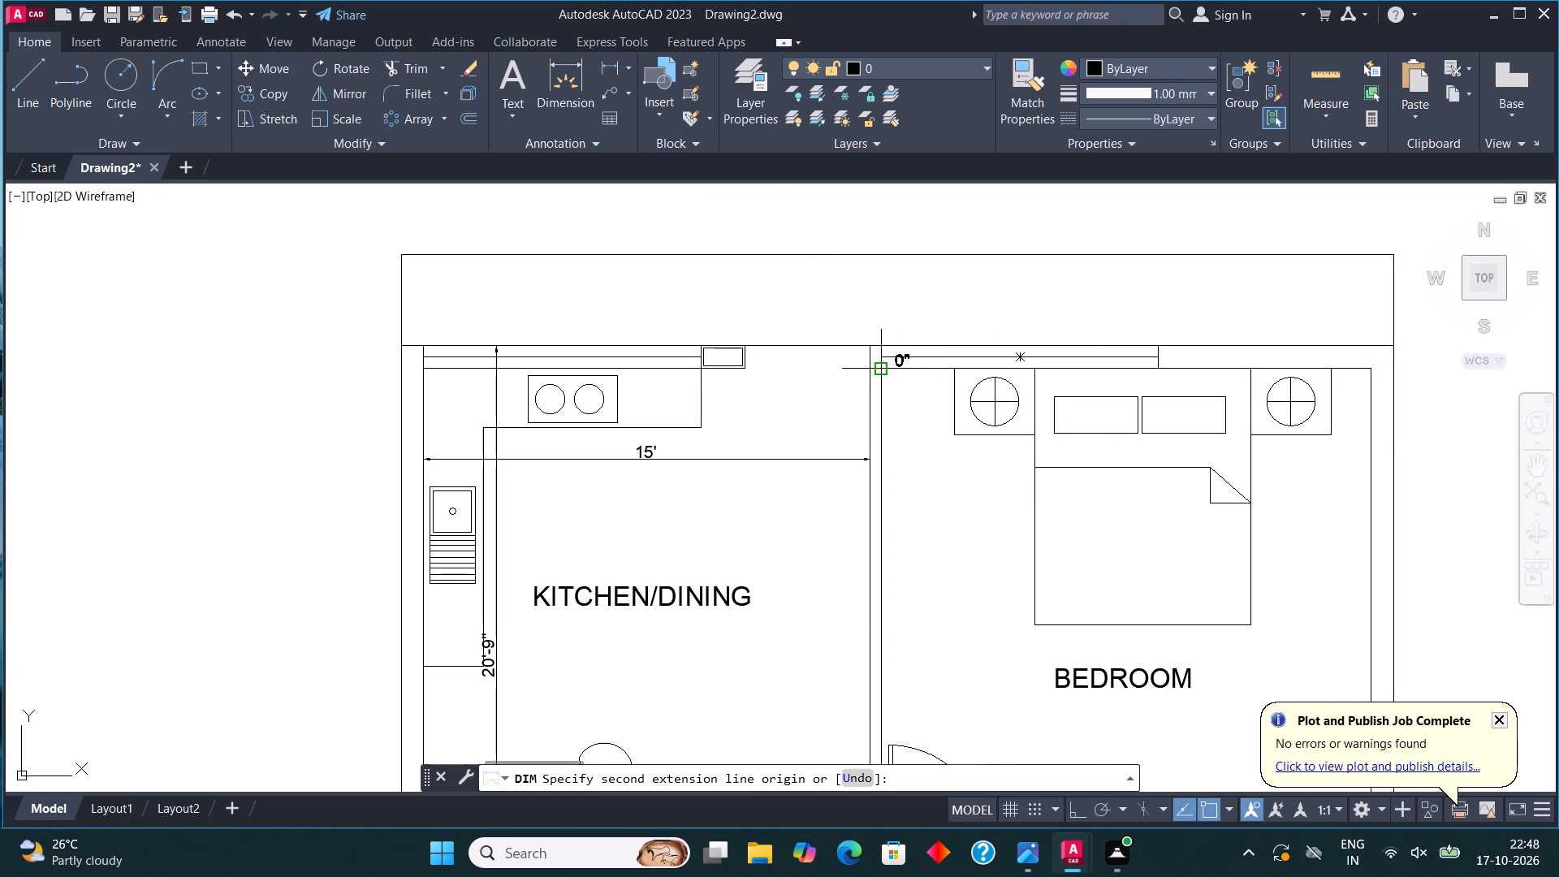
pyautogui.click(1367, 372)
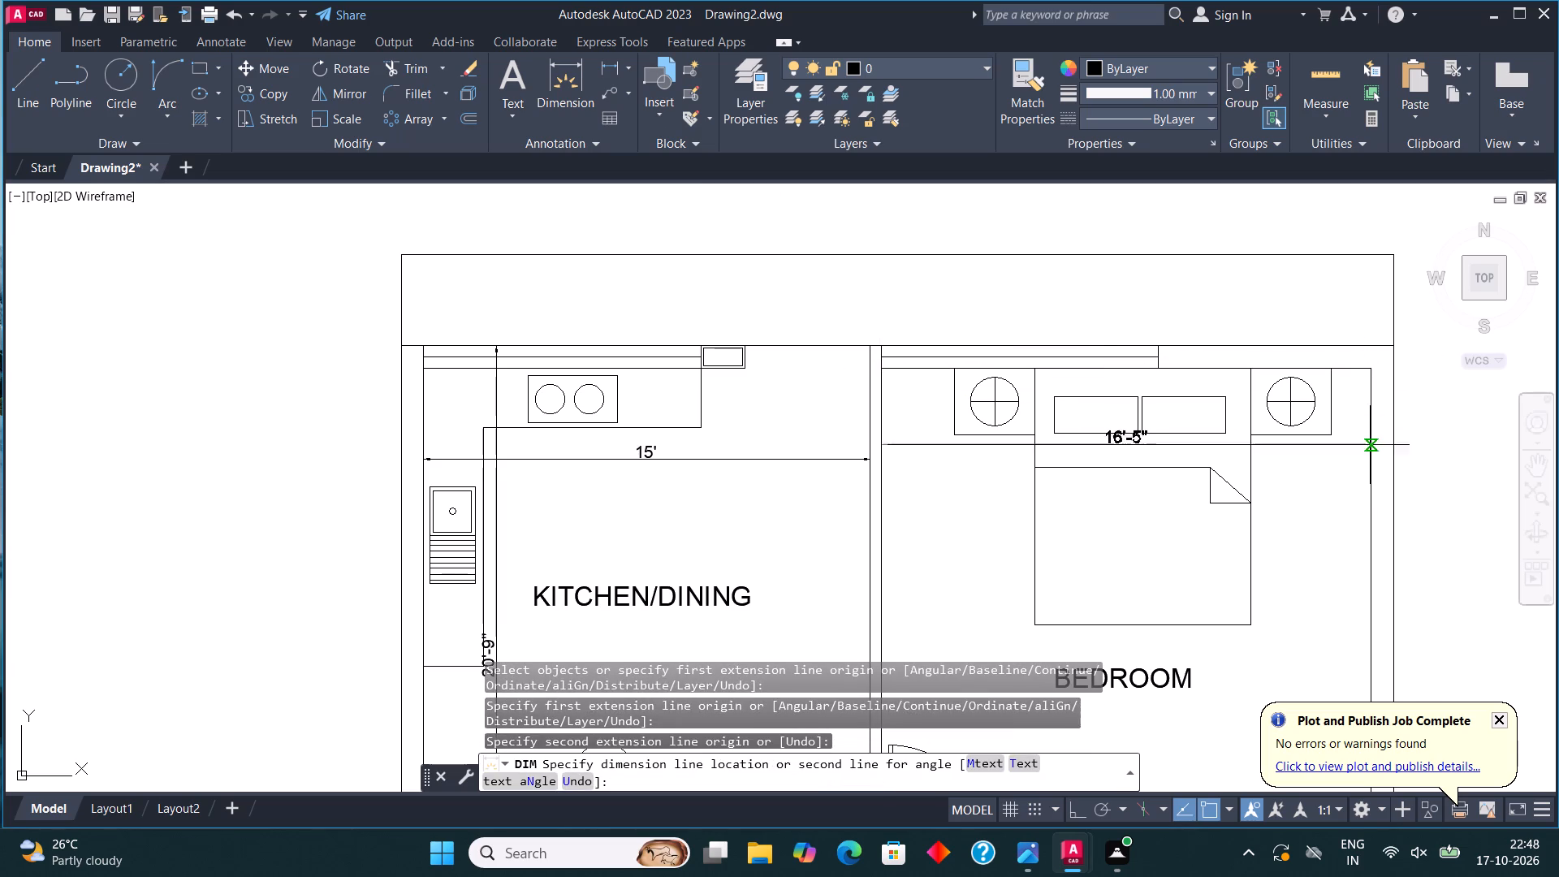
pyautogui.click(1371, 508)
# Dimension the bedroom's inside length from the window wall to the bath-side wall, placing the dimension line near the outer side wall.
pyautogui.moveTo(1189, 428); pyautogui.dragTo(989, 313, button='middle')
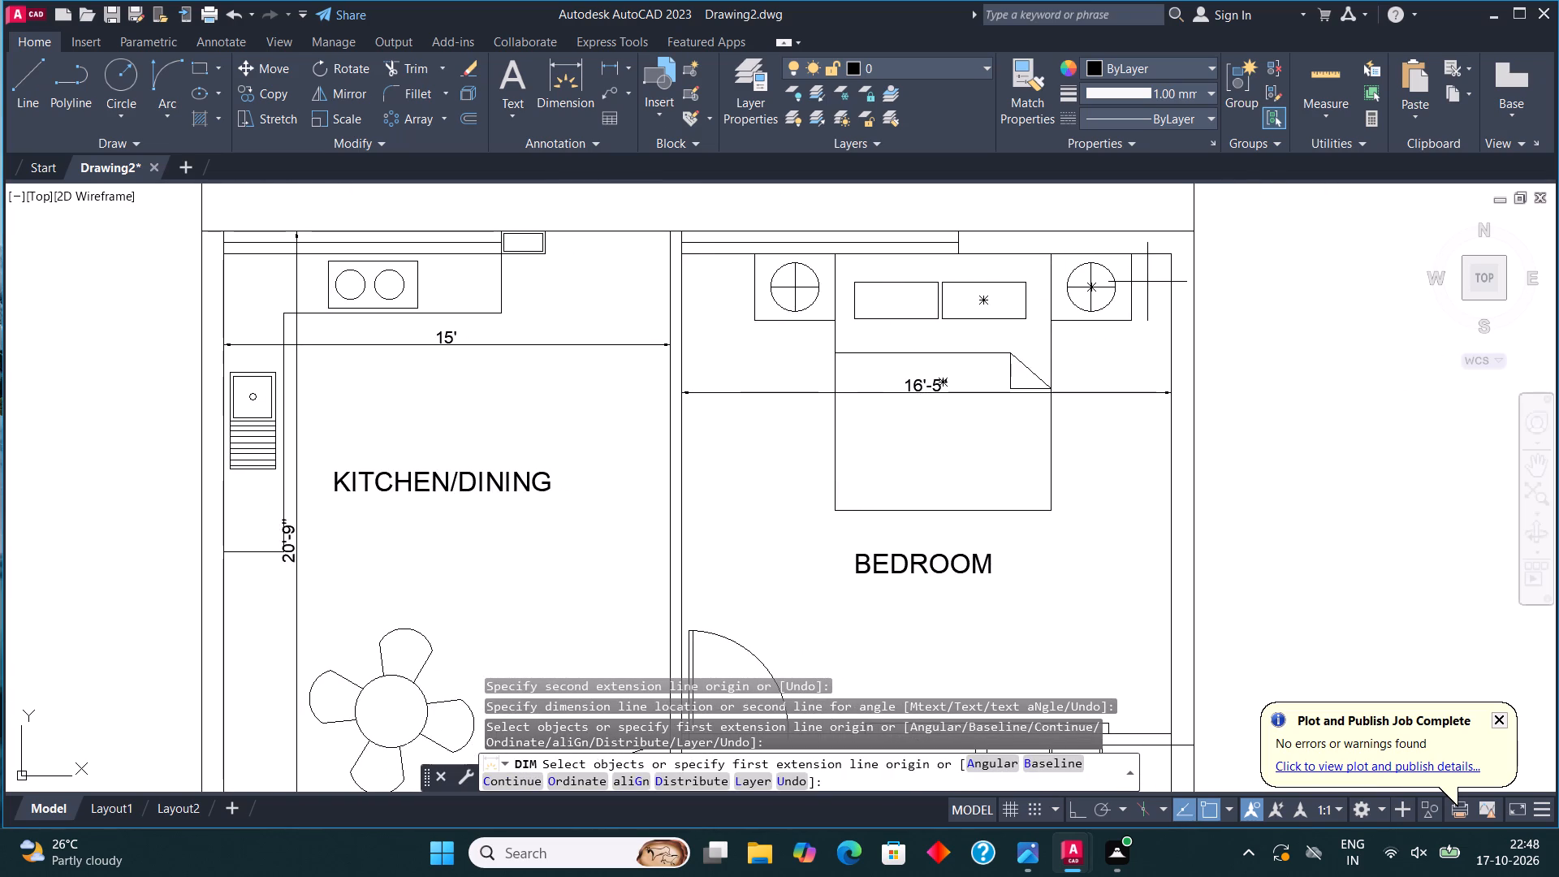
pyautogui.click(1174, 254)
pyautogui.scroll(-3, 1174, 257)
pyautogui.scroll(2, 1189, 383)
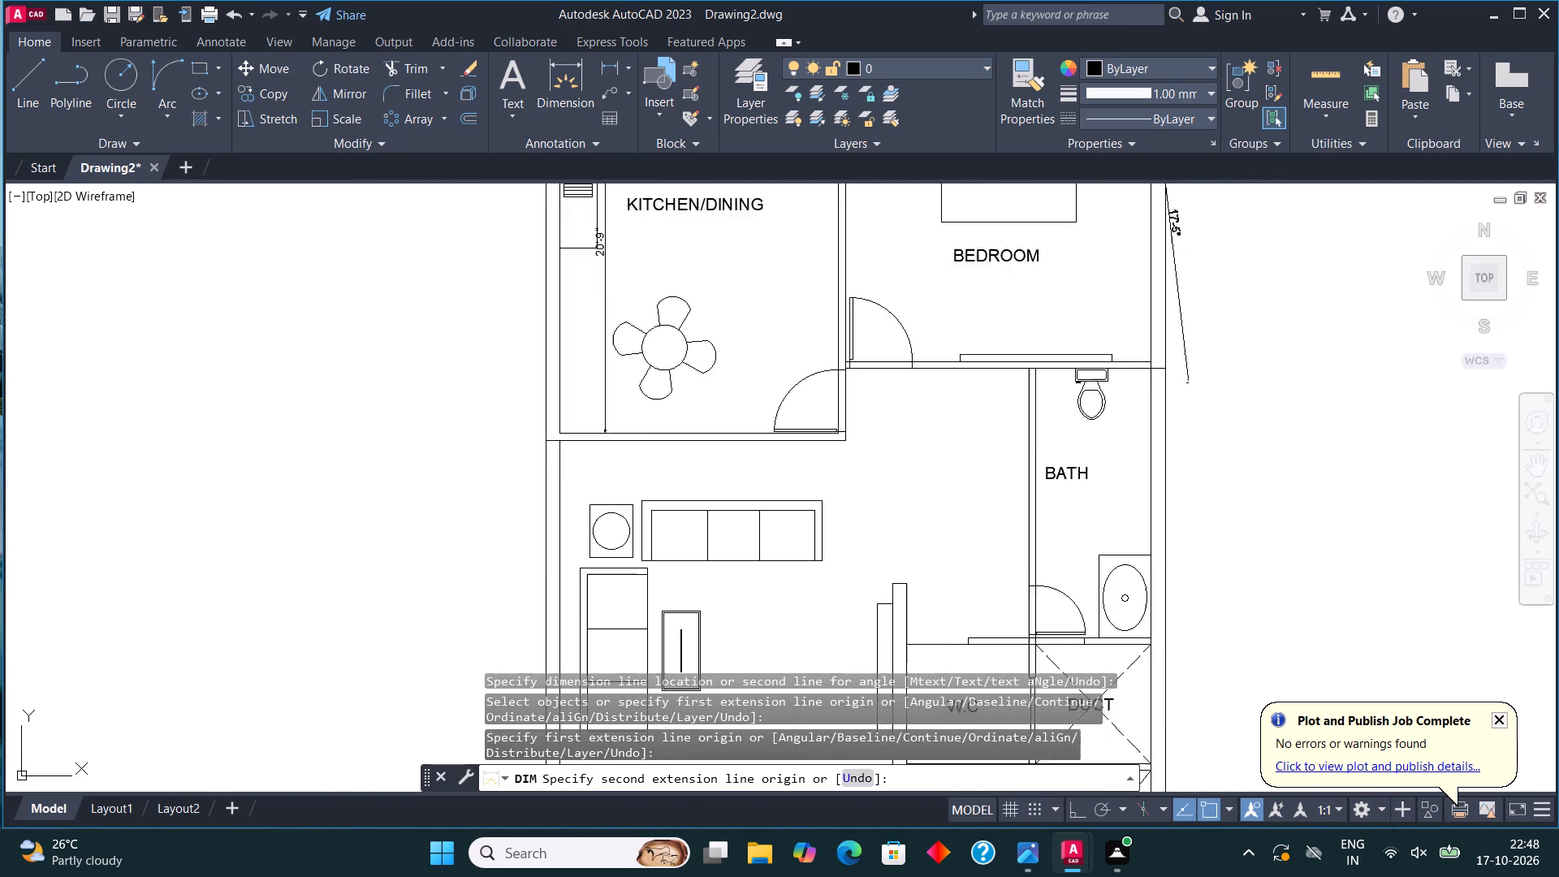
pyautogui.scroll(1, 1189, 383)
pyautogui.click(1127, 349)
pyautogui.click(1069, 351)
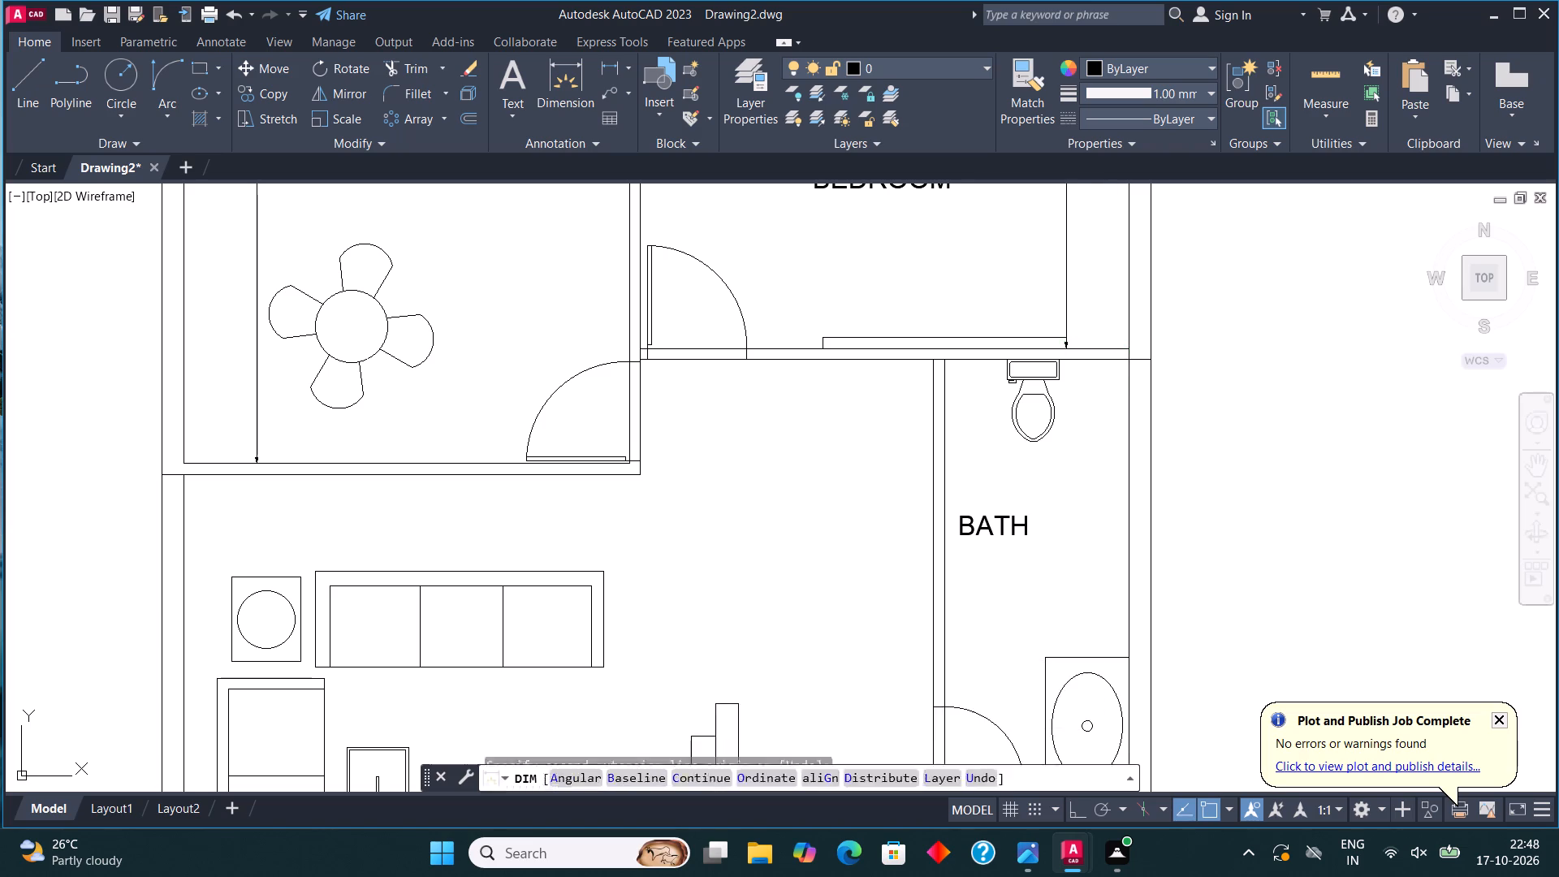
# Dimension the bath's inside width between its side walls, placing the dimension line between the toilet and the BATH label.
pyautogui.scroll(-3, 1075, 350)
pyautogui.moveTo(1113, 388); pyautogui.dragTo(1103, 311, button='middle')
pyautogui.scroll(4, 1064, 269)
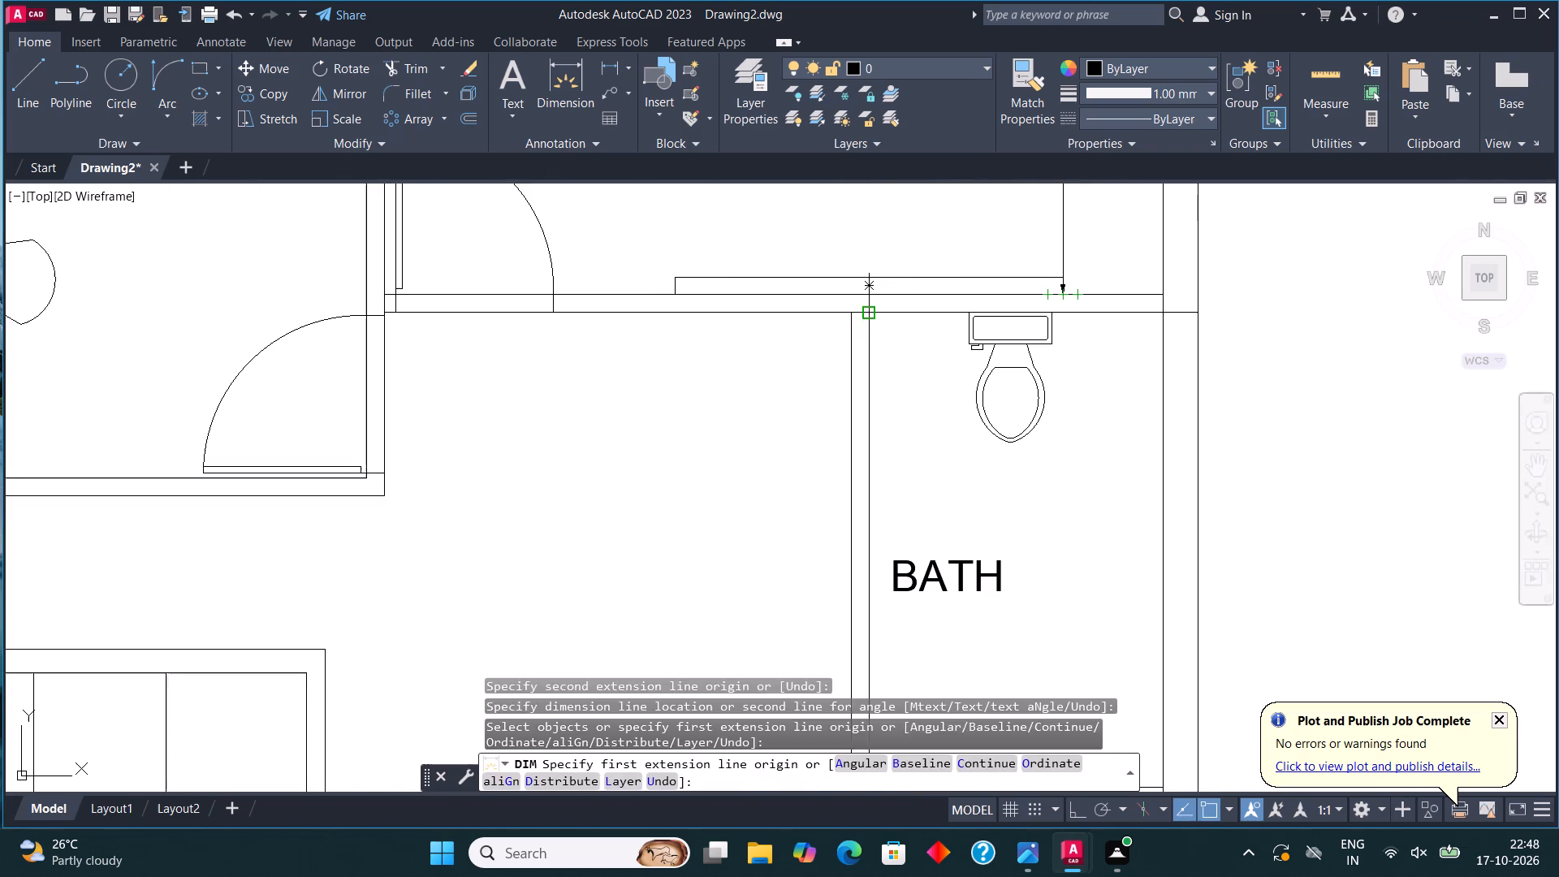
pyautogui.click(870, 312)
pyautogui.click(1165, 315)
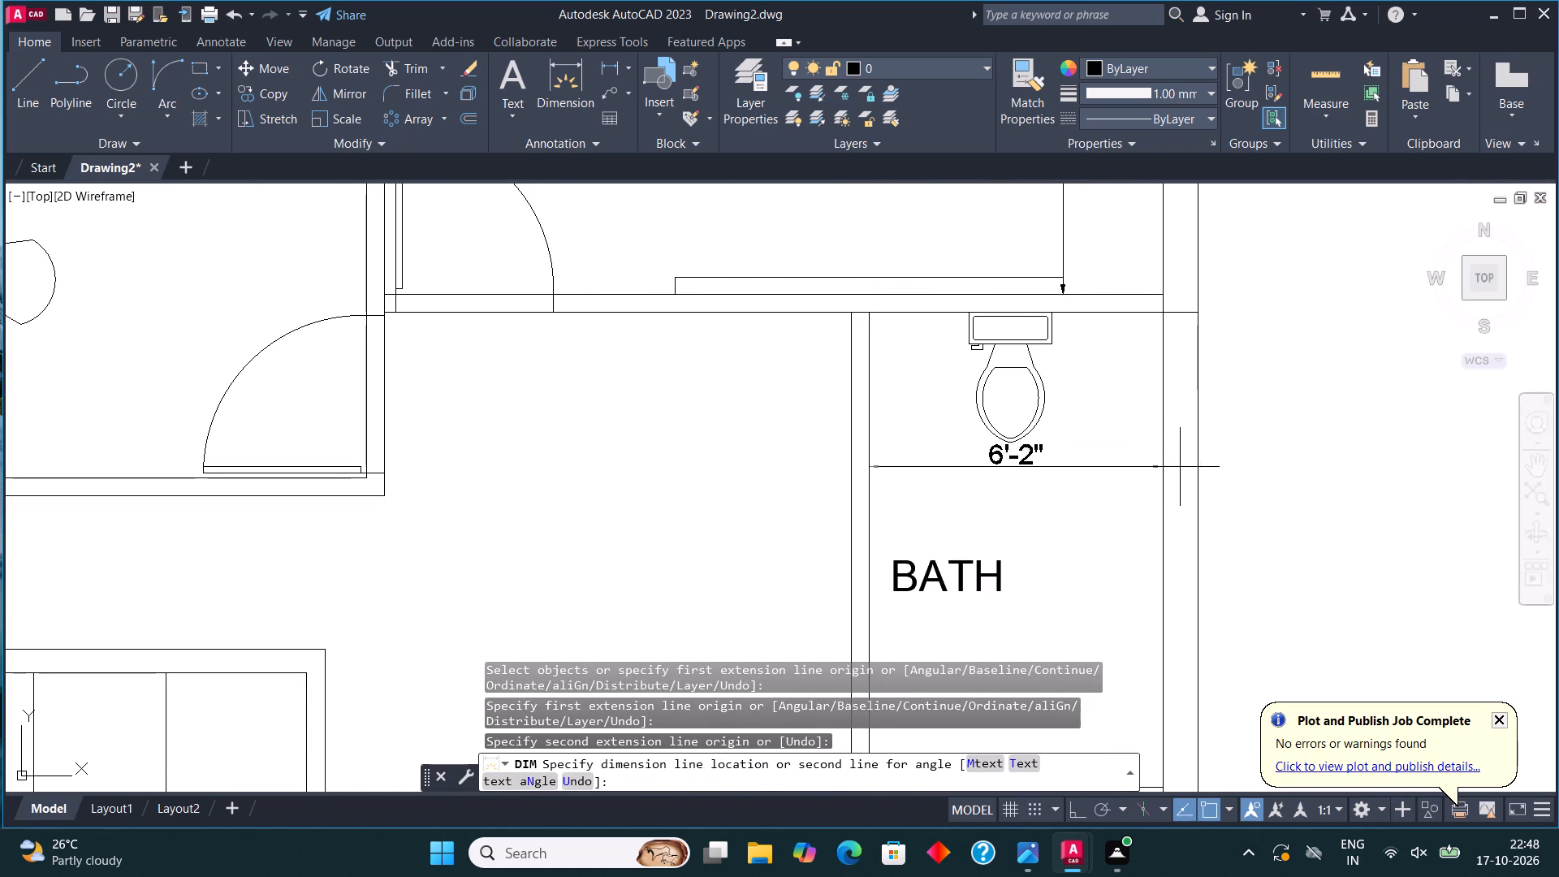
pyautogui.click(1180, 467)
# Dimension the bath's inside length from the toilet wall to the duct wall, placing the dimension line through the washbasin.
pyautogui.moveTo(1186, 432); pyautogui.dragTo(1117, 343, button='middle')
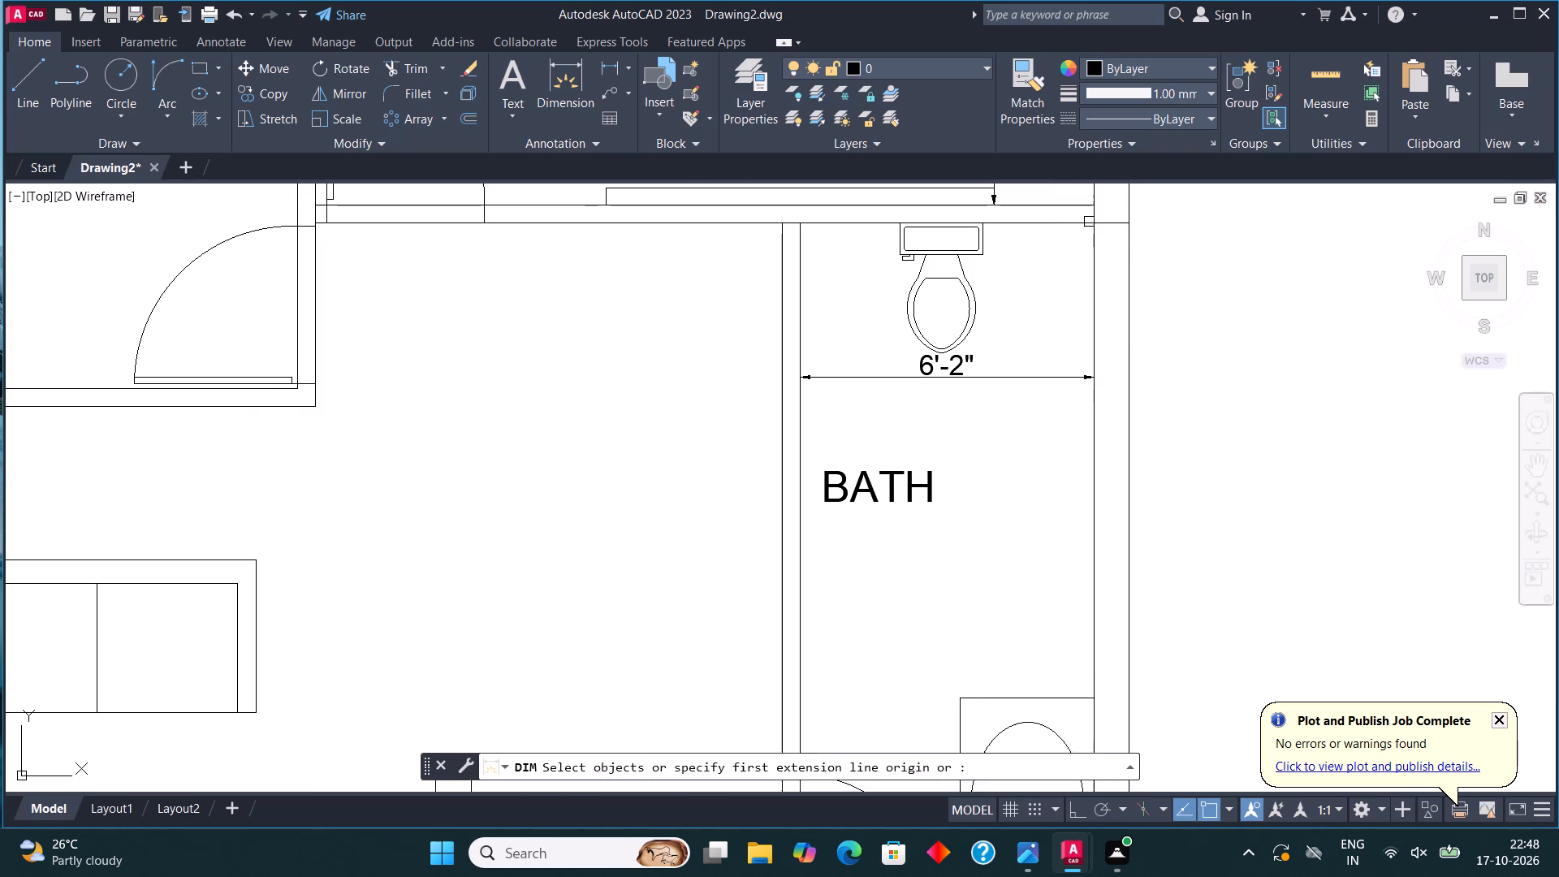
pyautogui.click(1095, 223)
pyautogui.scroll(-2, 1093, 236)
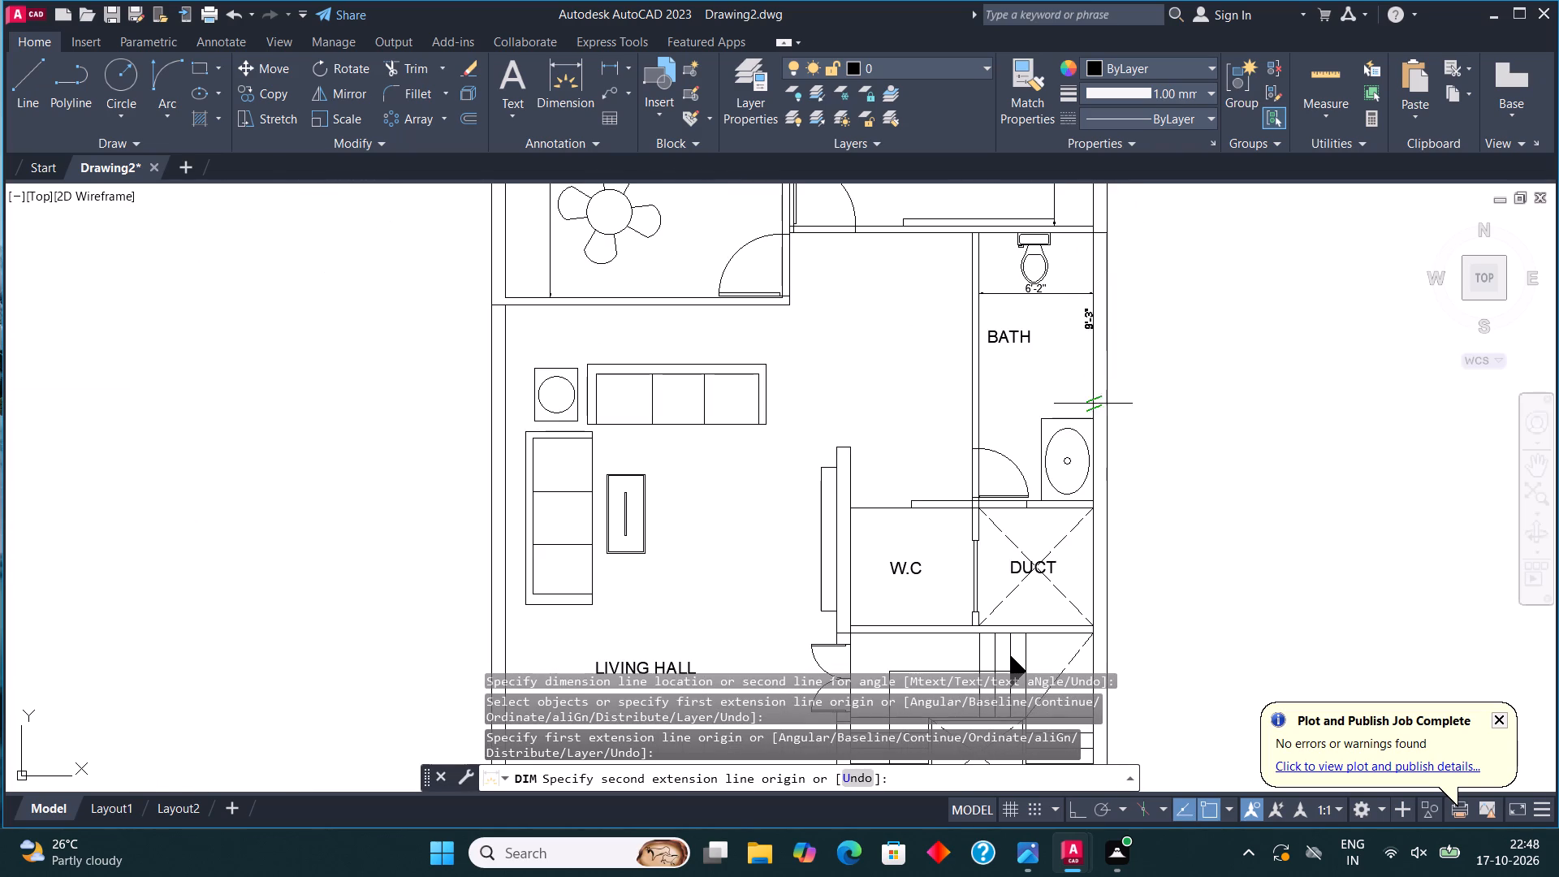
pyautogui.scroll(2, 1093, 464)
pyautogui.click(1093, 562)
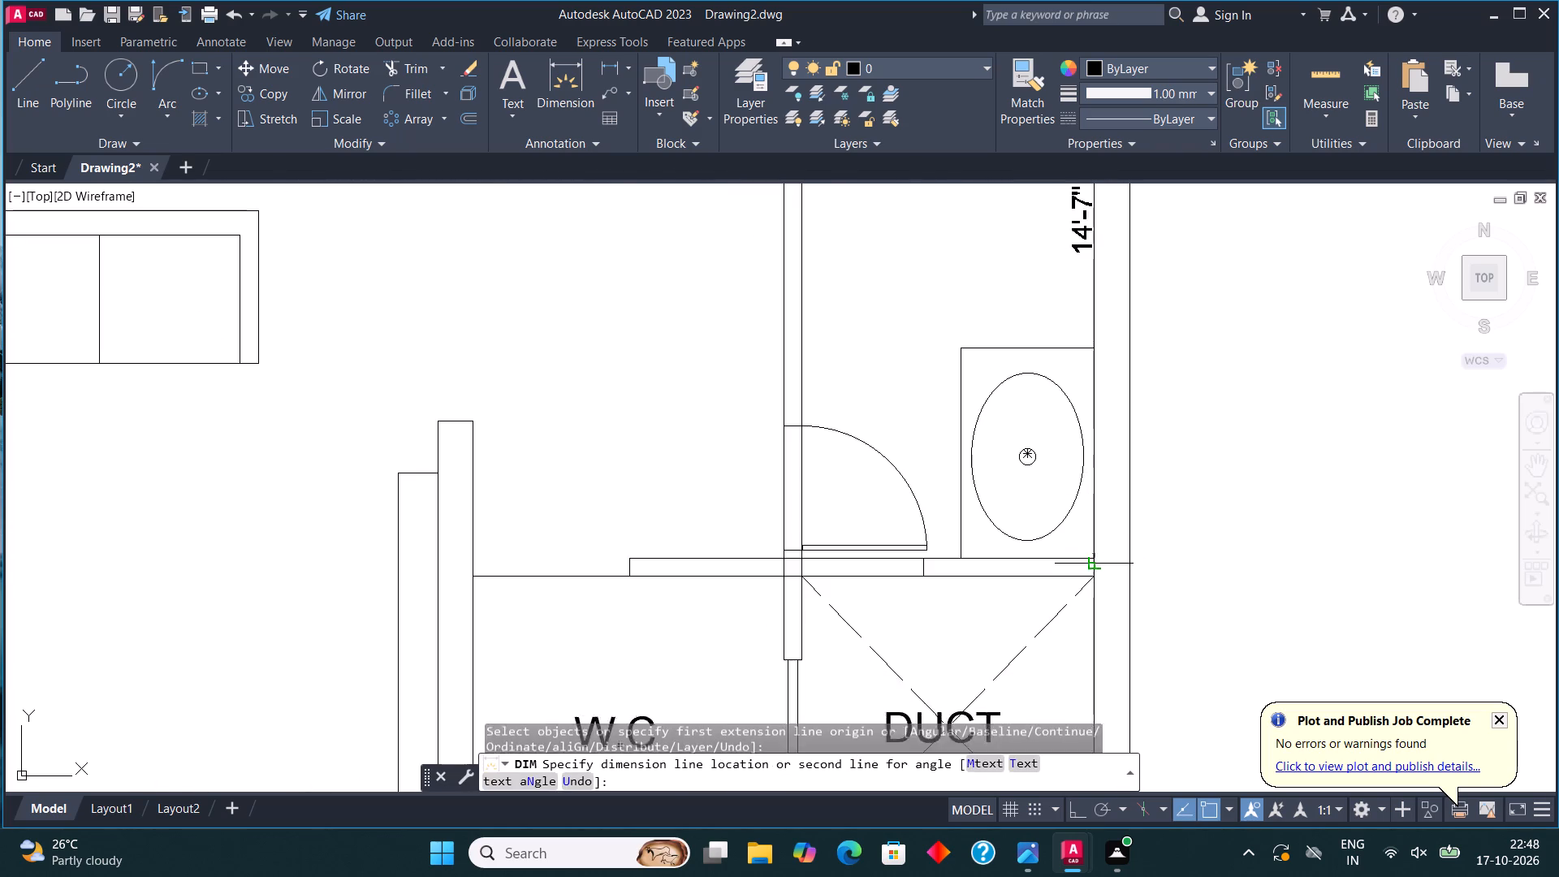
pyautogui.click(1034, 548)
# Dimension the duct's inside width and depth, placing the dimension lines above the DUCT label and between the label and outer wall.
pyautogui.scroll(-4, 1008, 408)
pyautogui.scroll(5, 1024, 453)
pyautogui.moveTo(1012, 444); pyautogui.dragTo(1023, 366, button='middle')
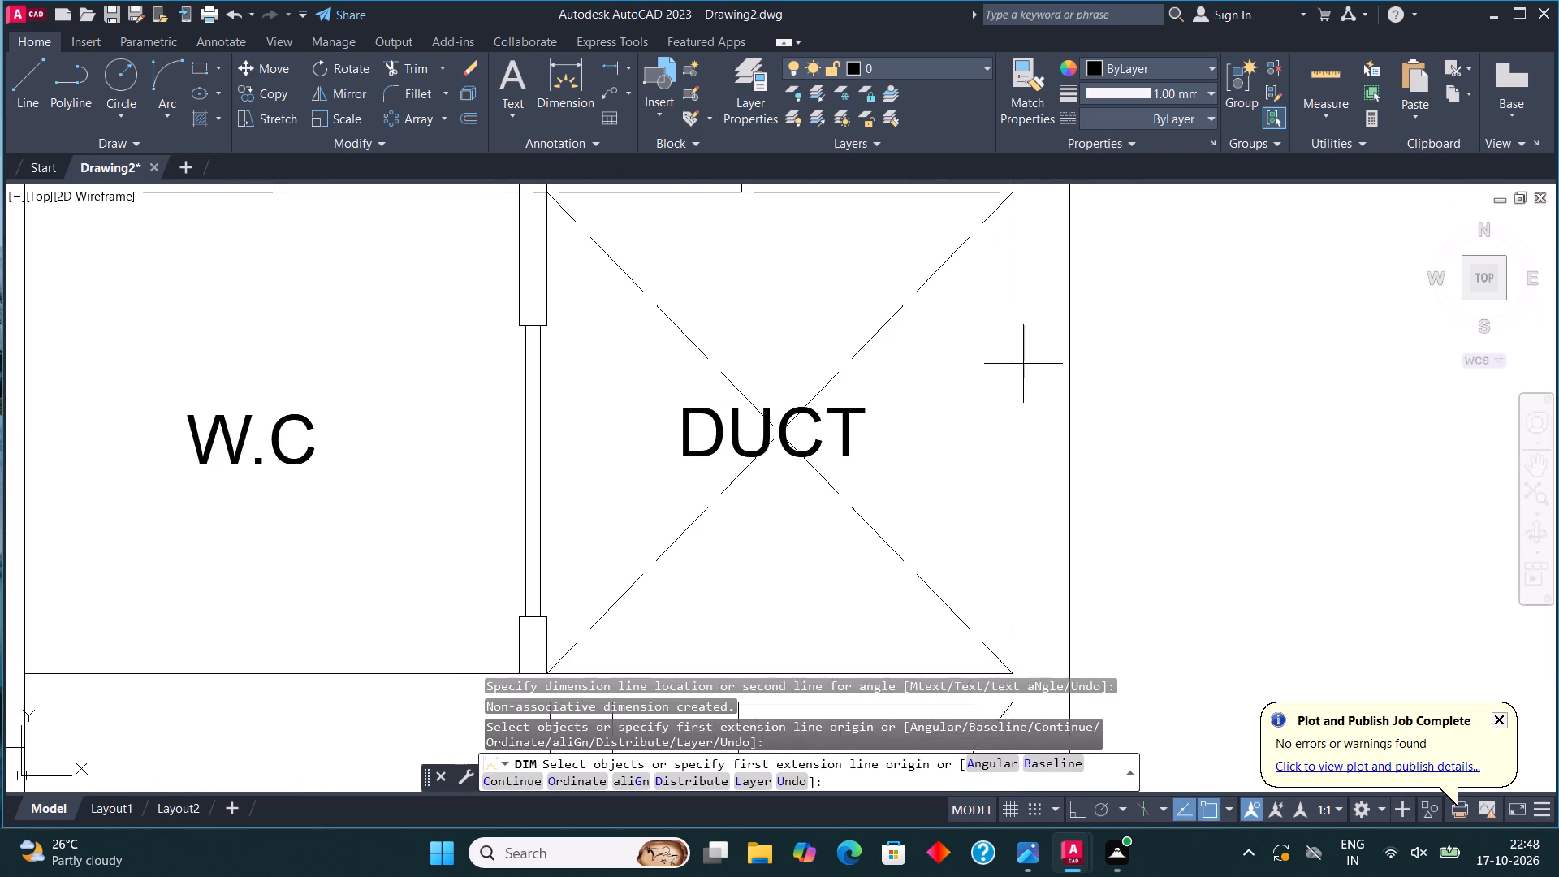
pyautogui.scroll(-2, 779, 318)
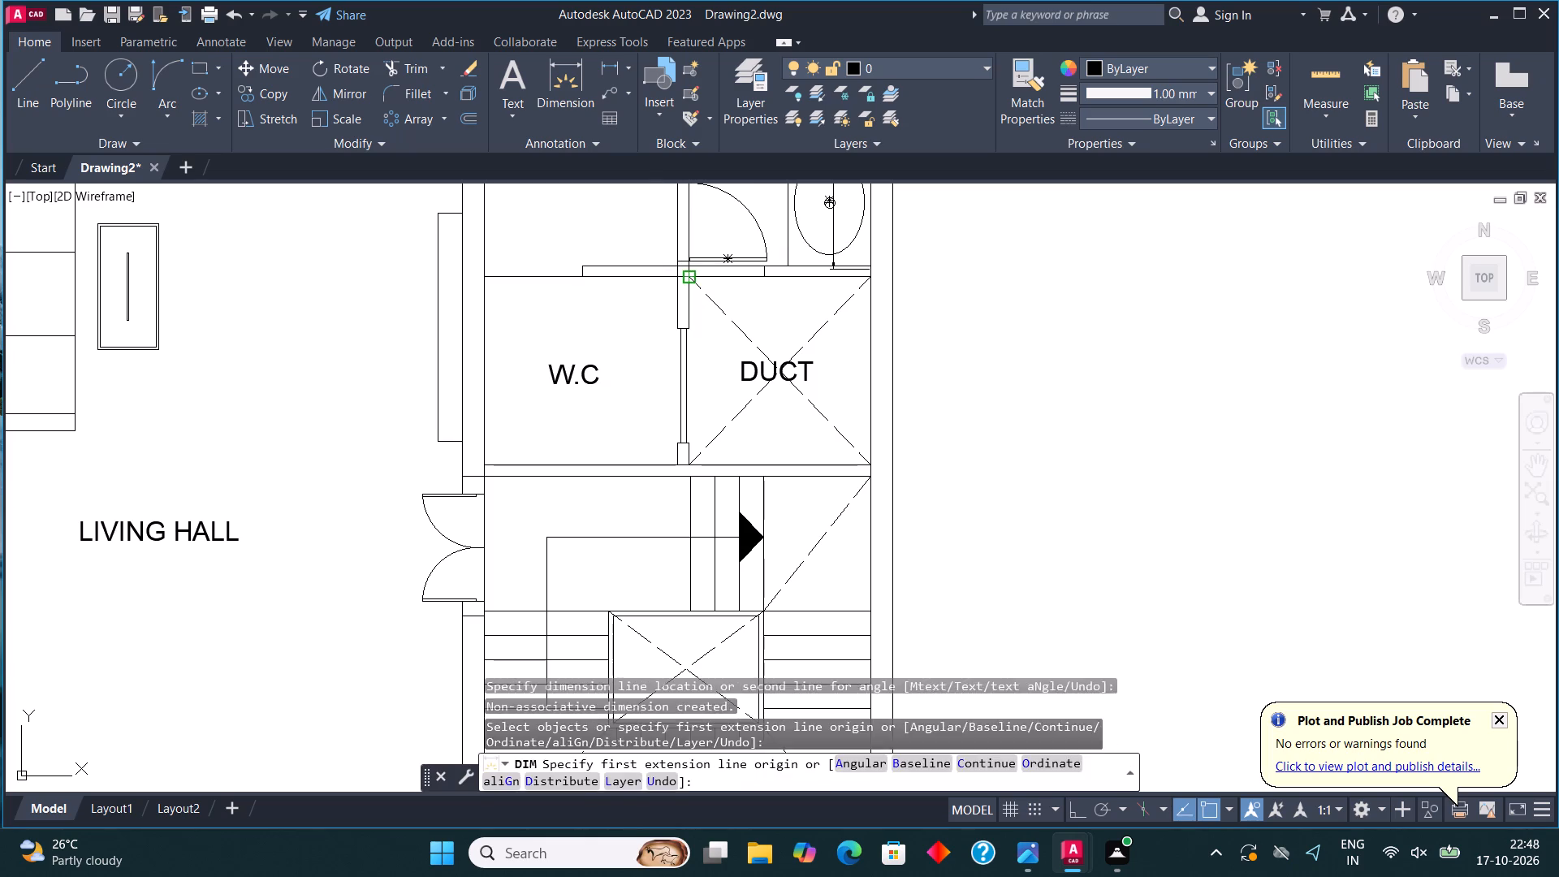
pyautogui.click(693, 276)
pyautogui.click(873, 278)
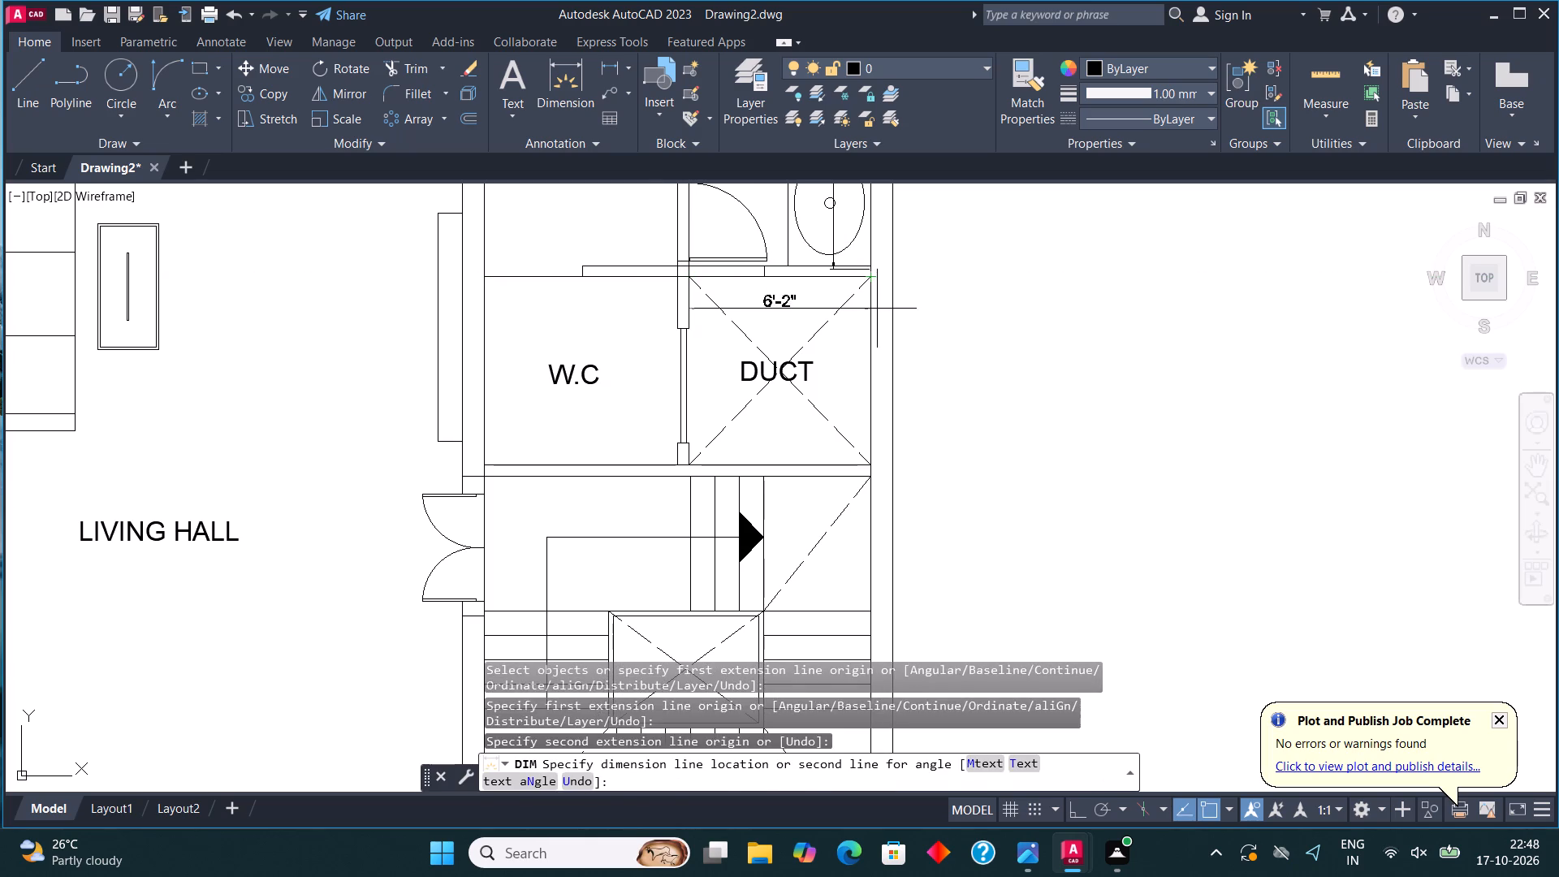
pyautogui.click(877, 309)
pyautogui.click(867, 463)
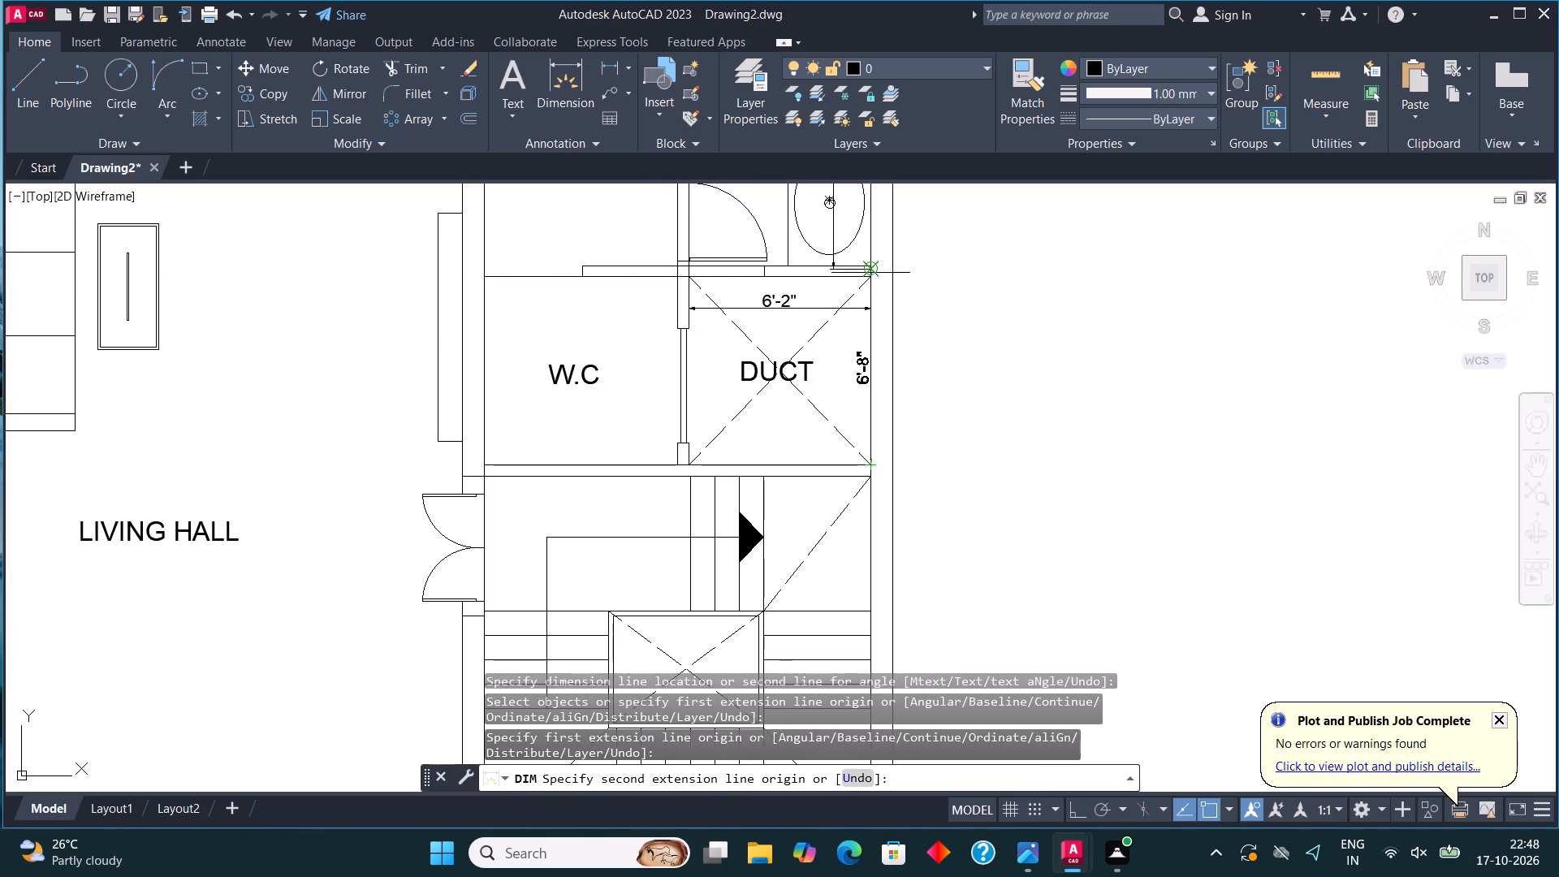
pyautogui.click(869, 279)
pyautogui.click(841, 283)
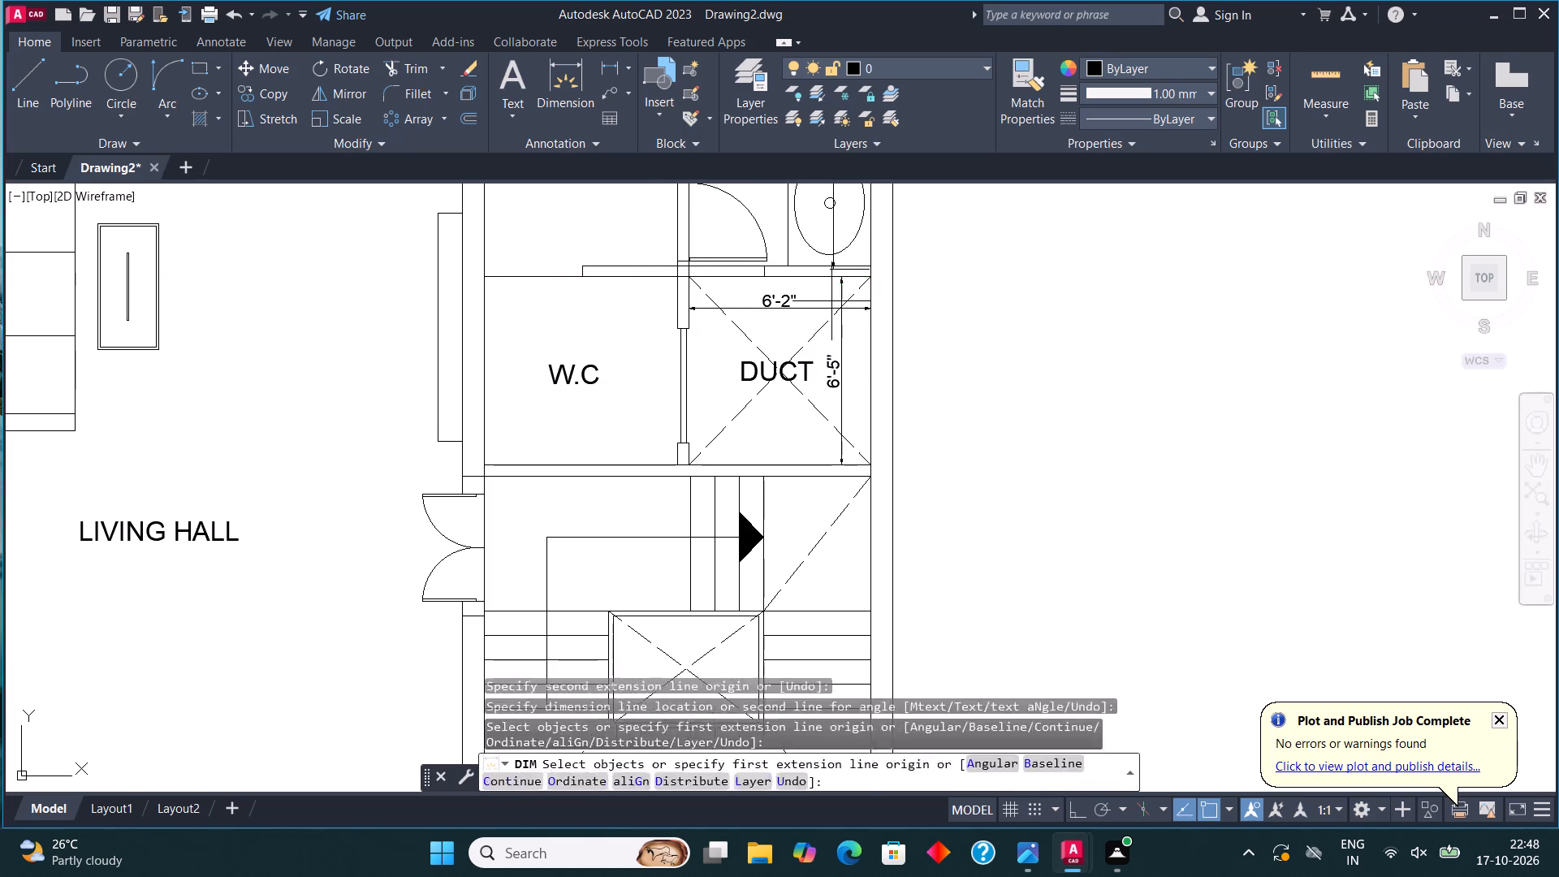
# Dimension the W.C's inside width along its staircase-side wall, placing the dimension line just below the W.C label.
pyautogui.moveTo(823, 399); pyautogui.dragTo(823, 270, button='middle')
pyautogui.scroll(-1, 823, 327)
pyautogui.scroll(2, 639, 317)
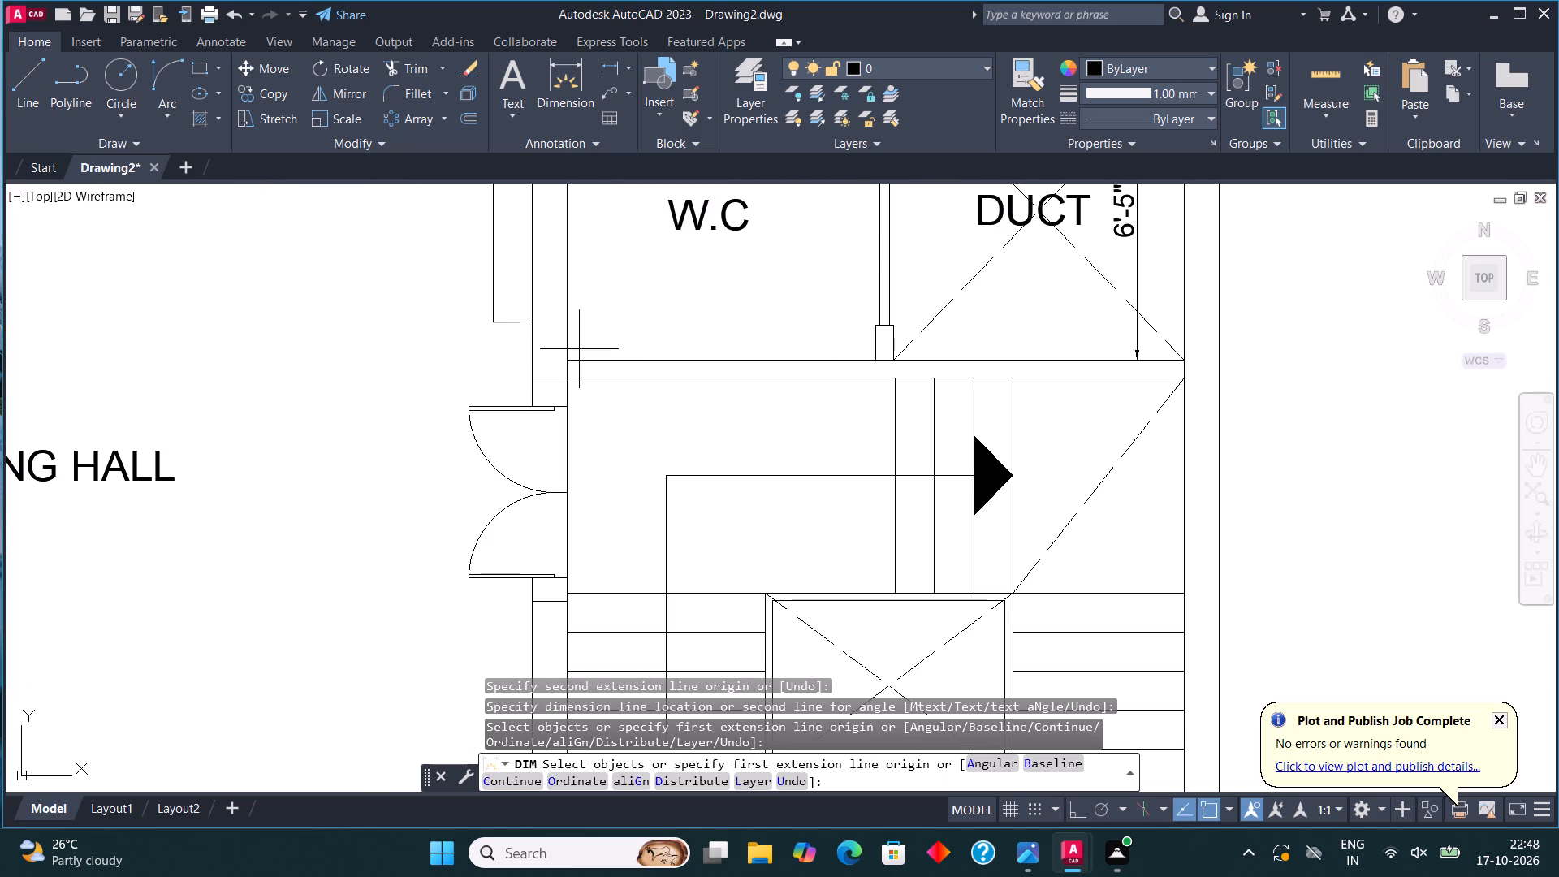
pyautogui.click(568, 361)
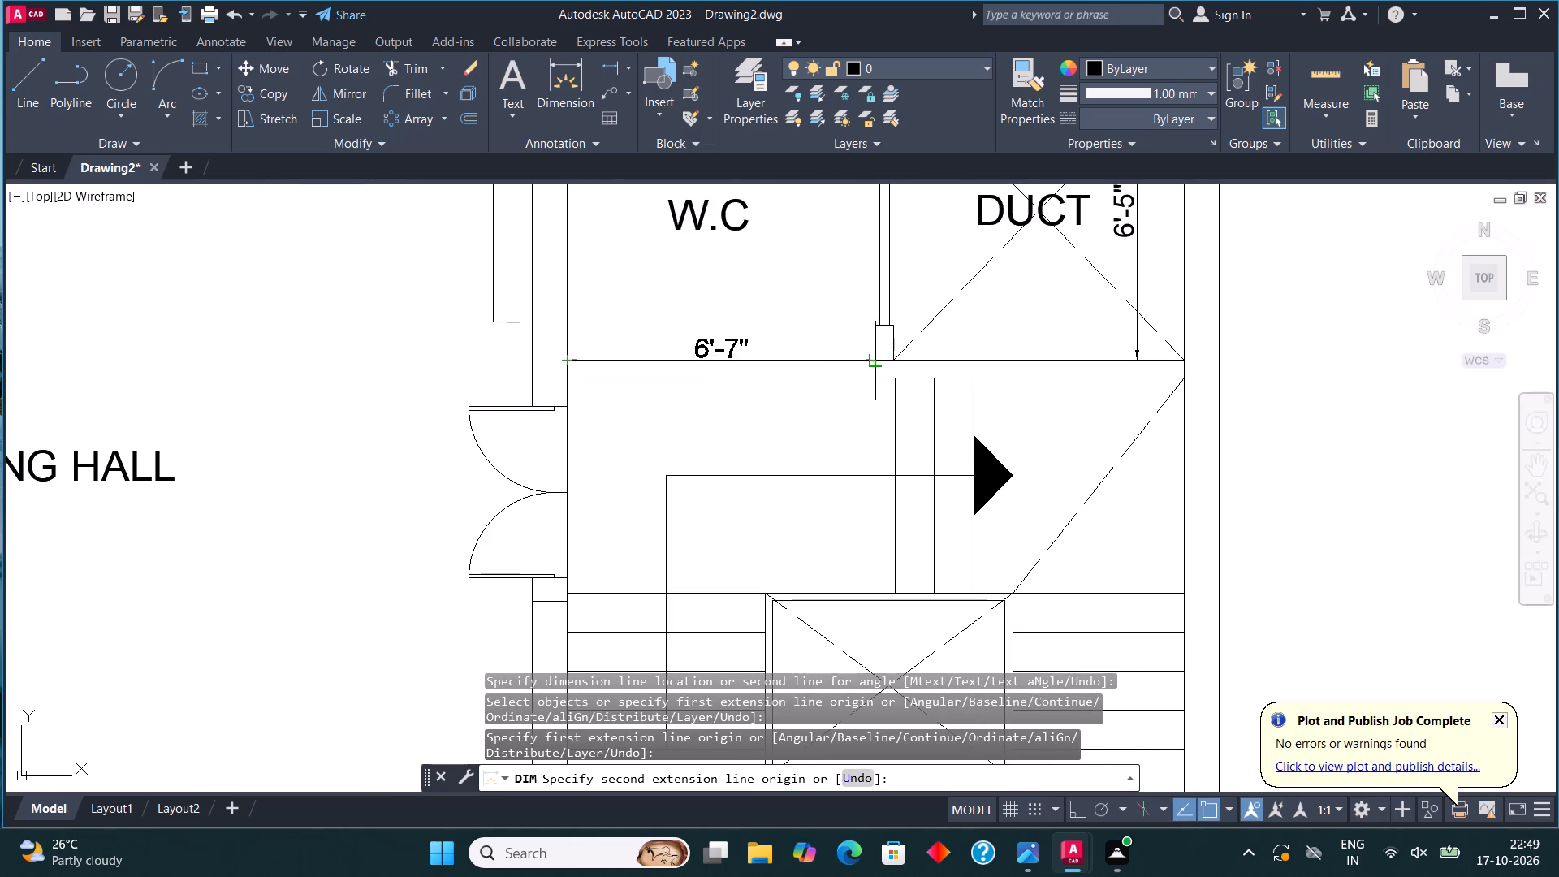
pyautogui.click(879, 359)
pyautogui.click(857, 316)
# Dimension the W.C's inside depth, placing the dimension line between the living hall wall and the W.C label.
pyautogui.scroll(-1, 779, 322)
pyautogui.moveTo(754, 284); pyautogui.dragTo(772, 439, button='middle')
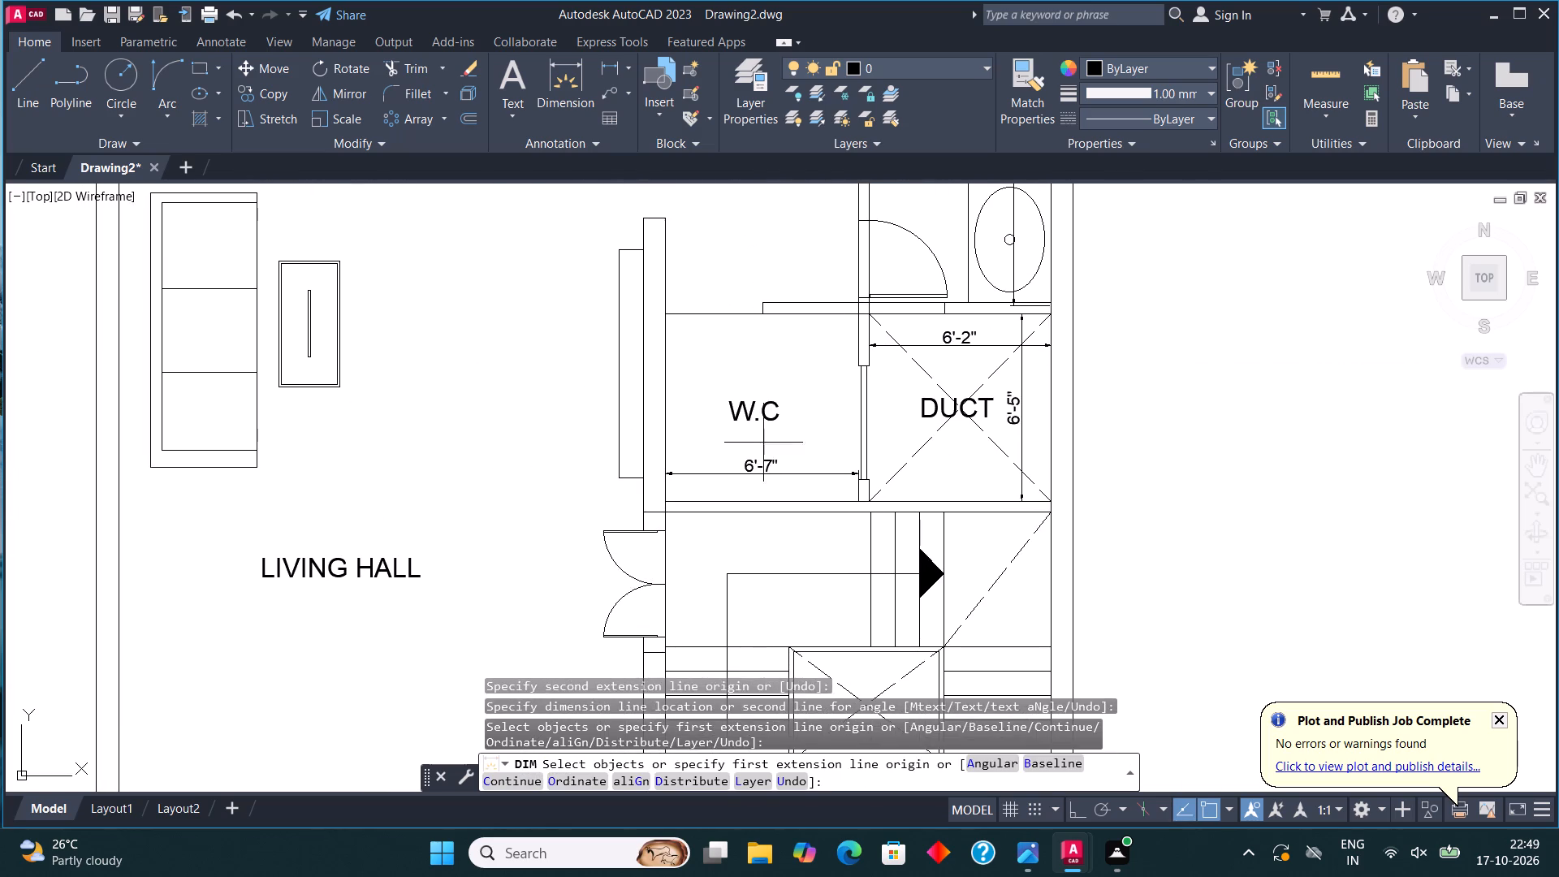
pyautogui.click(668, 499)
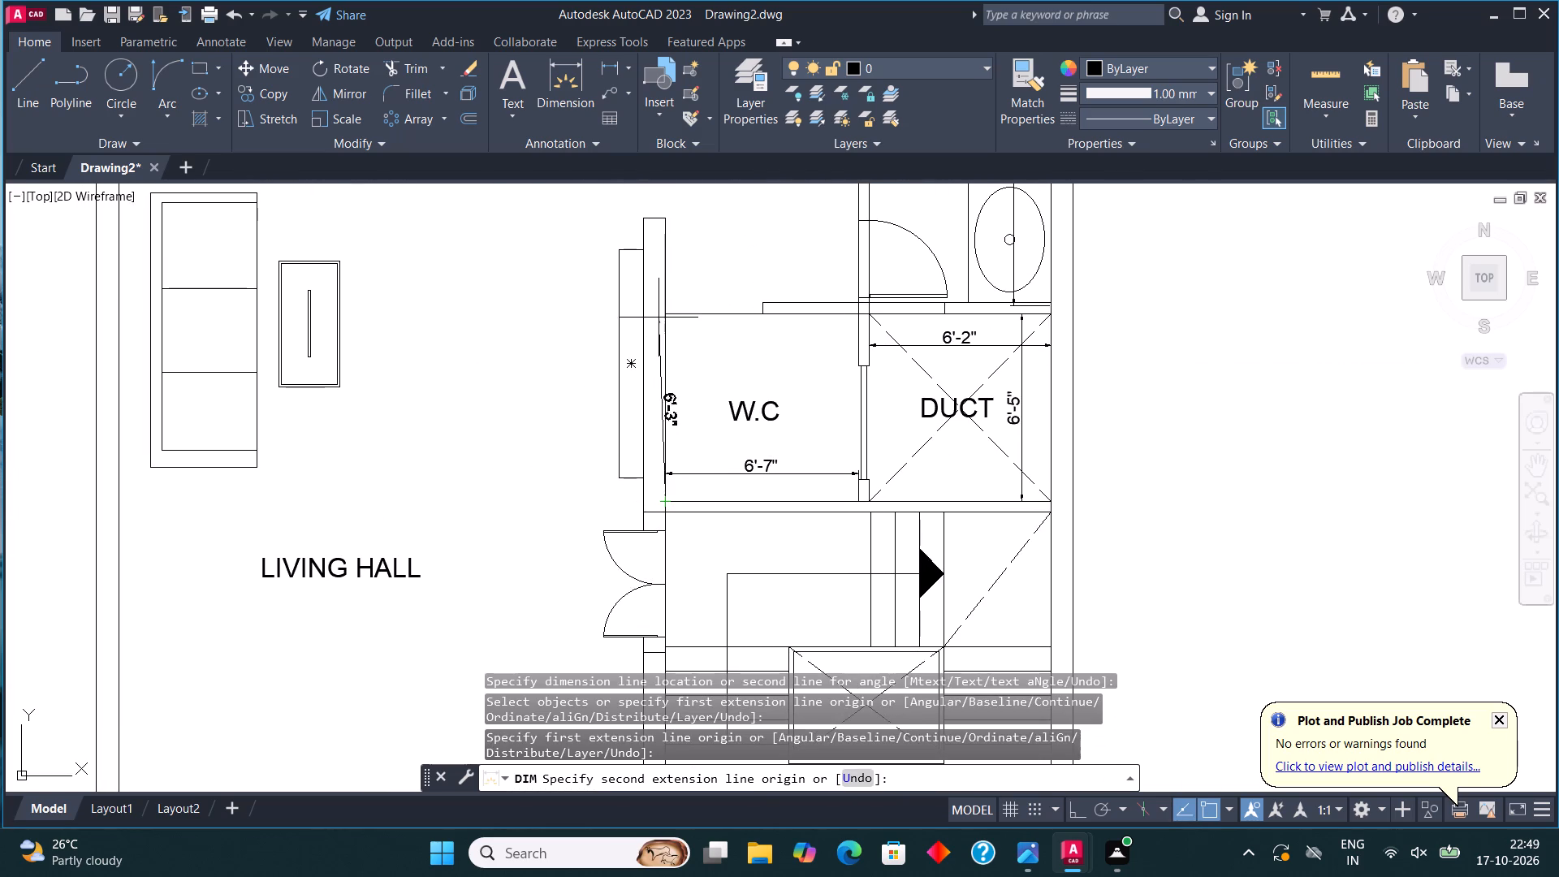
pyautogui.click(665, 315)
pyautogui.click(699, 326)
# Dimension the staircase's length from the duct wall to the landing's far edge, and its width across the dashed treads.
pyautogui.scroll(-2, 804, 538)
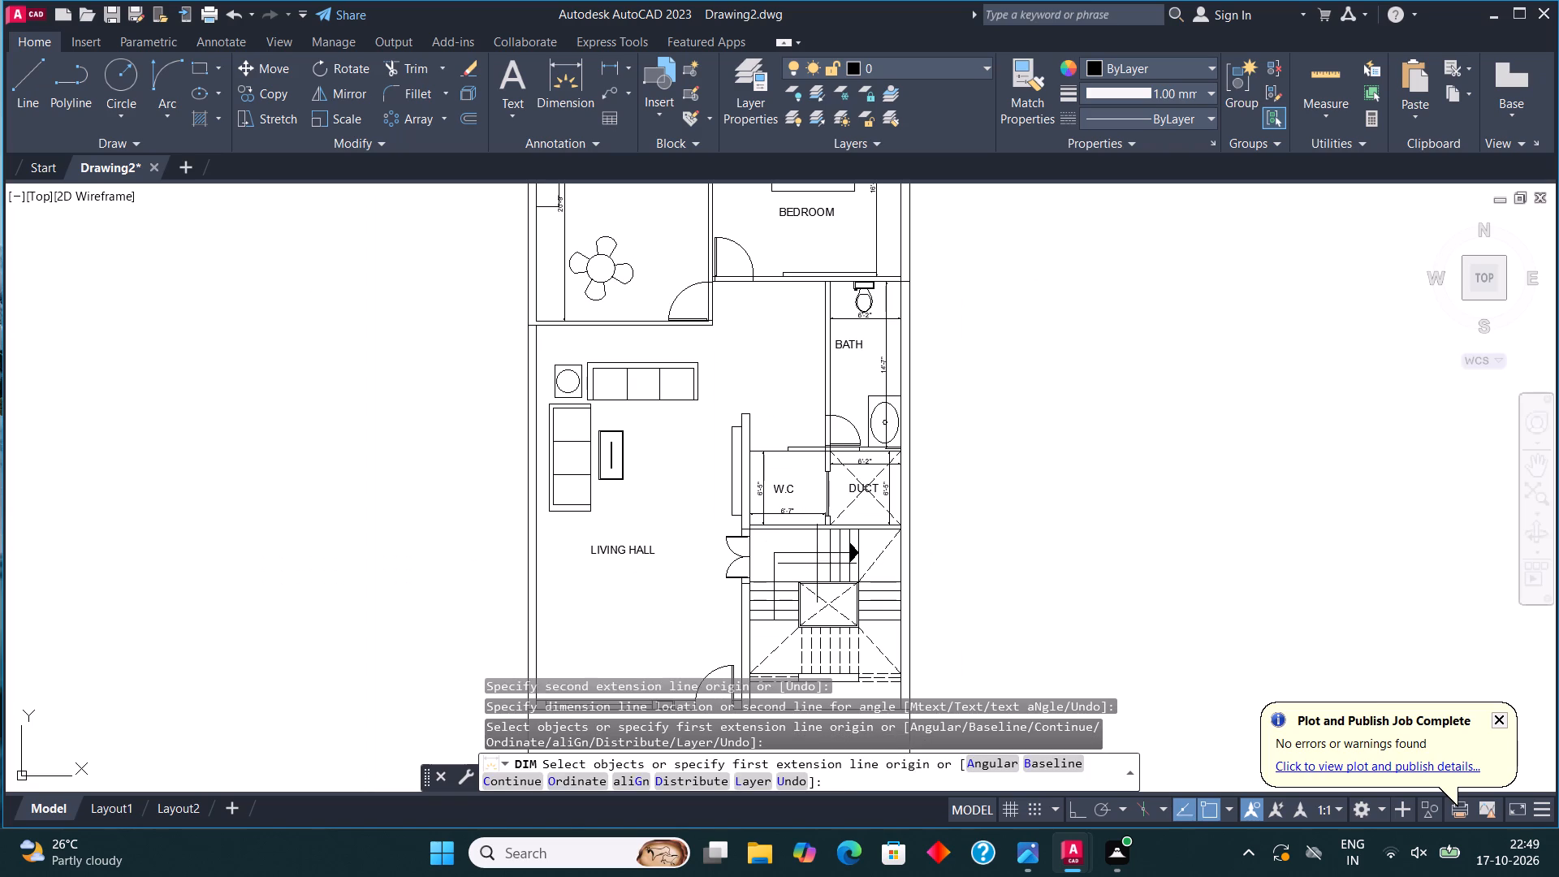
pyautogui.moveTo(778, 387); pyautogui.dragTo(726, 188, button='middle')
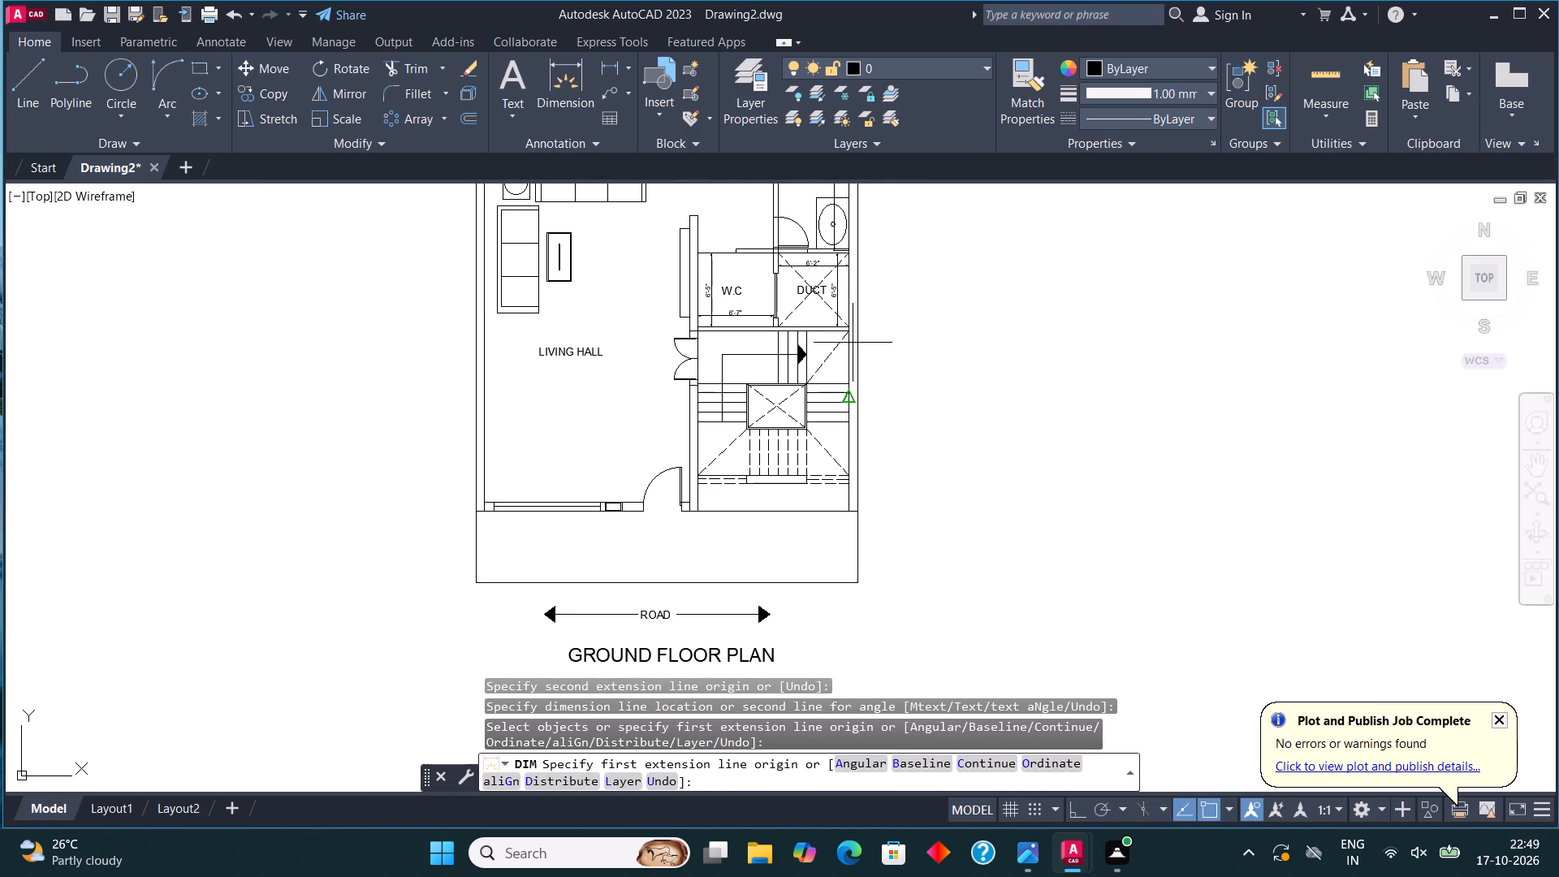
pyautogui.click(847, 335)
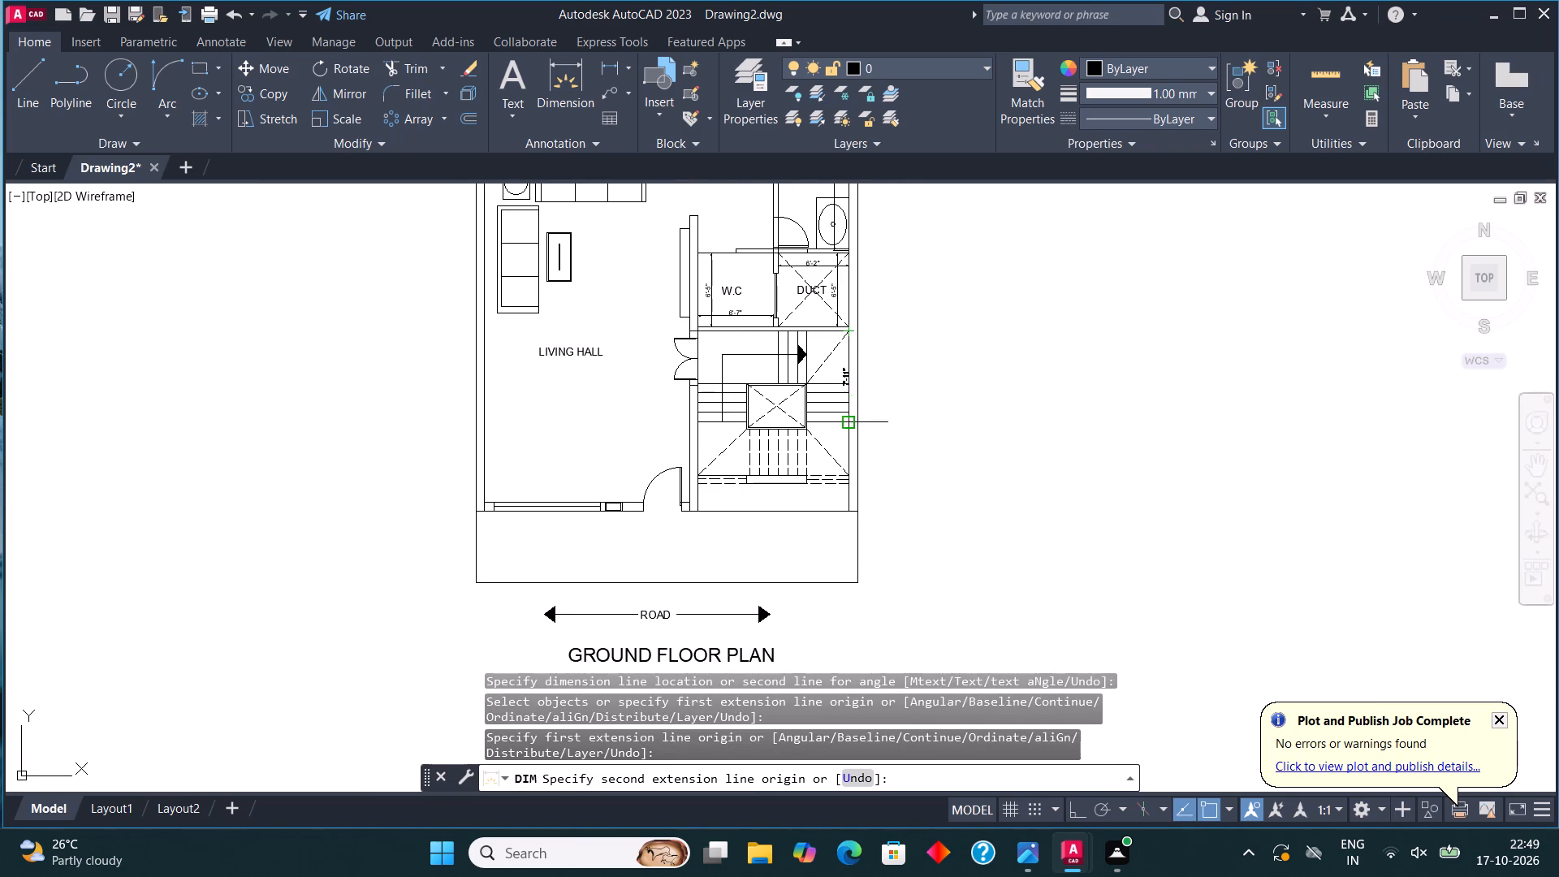
pyautogui.scroll(2, 846, 476)
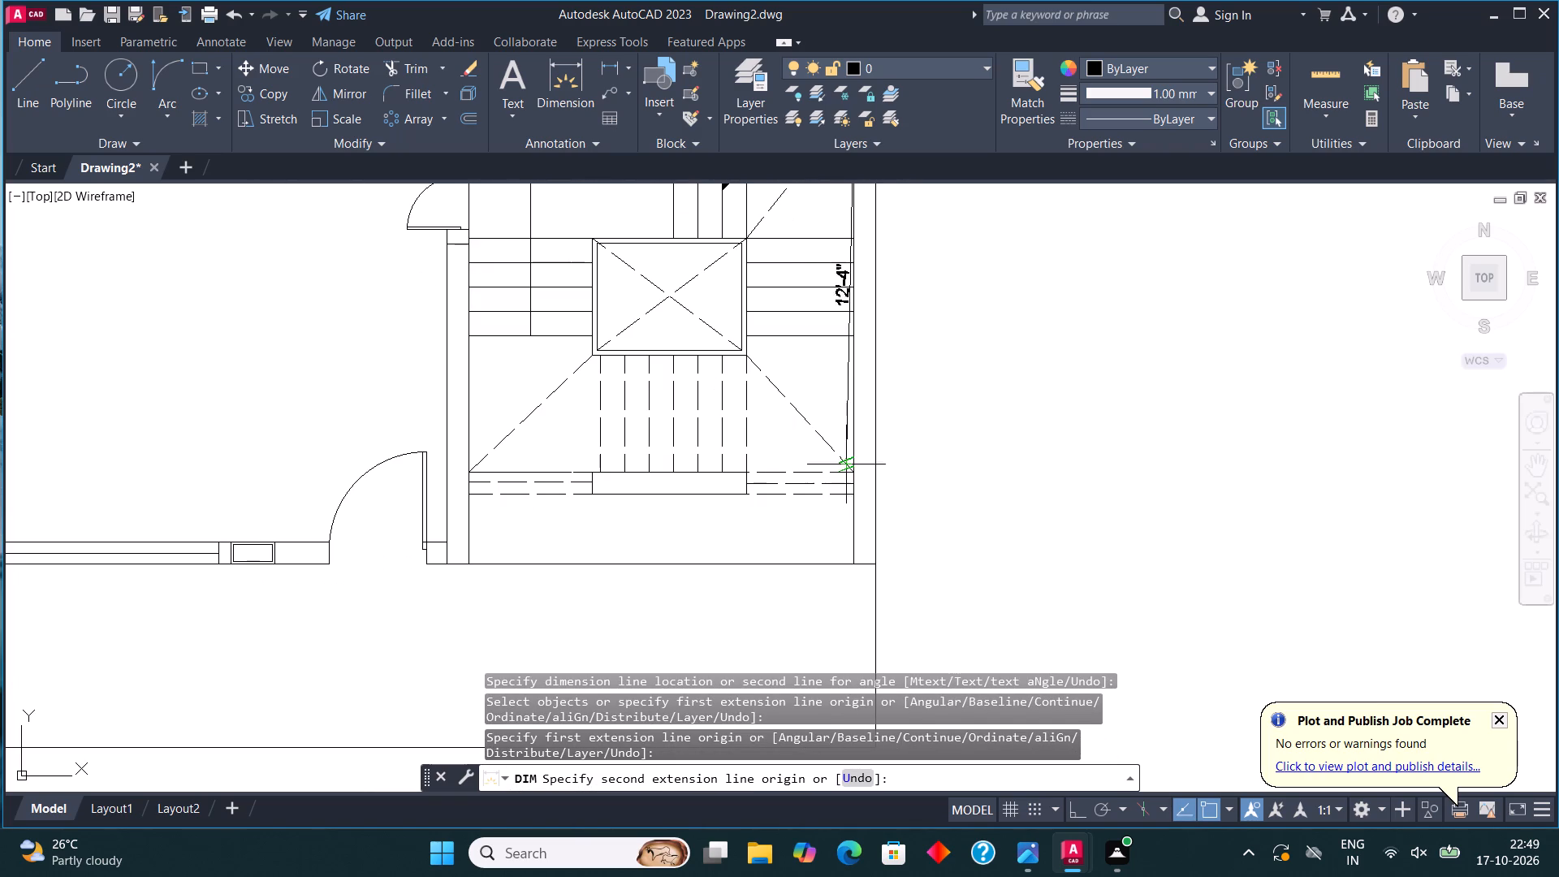
pyautogui.click(849, 473)
pyautogui.click(818, 466)
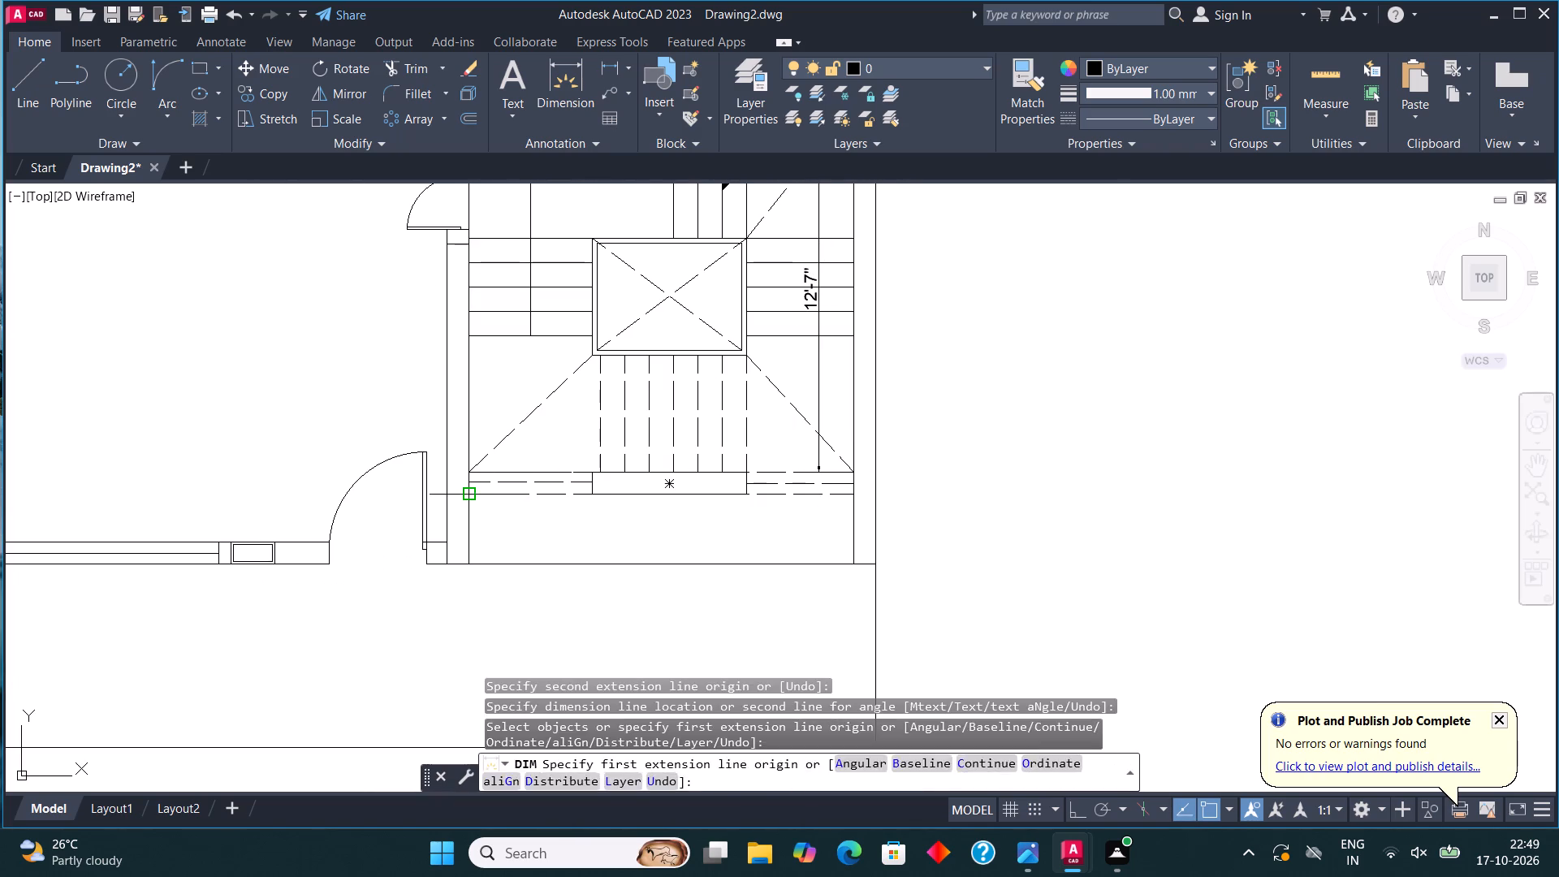
pyautogui.click(473, 478)
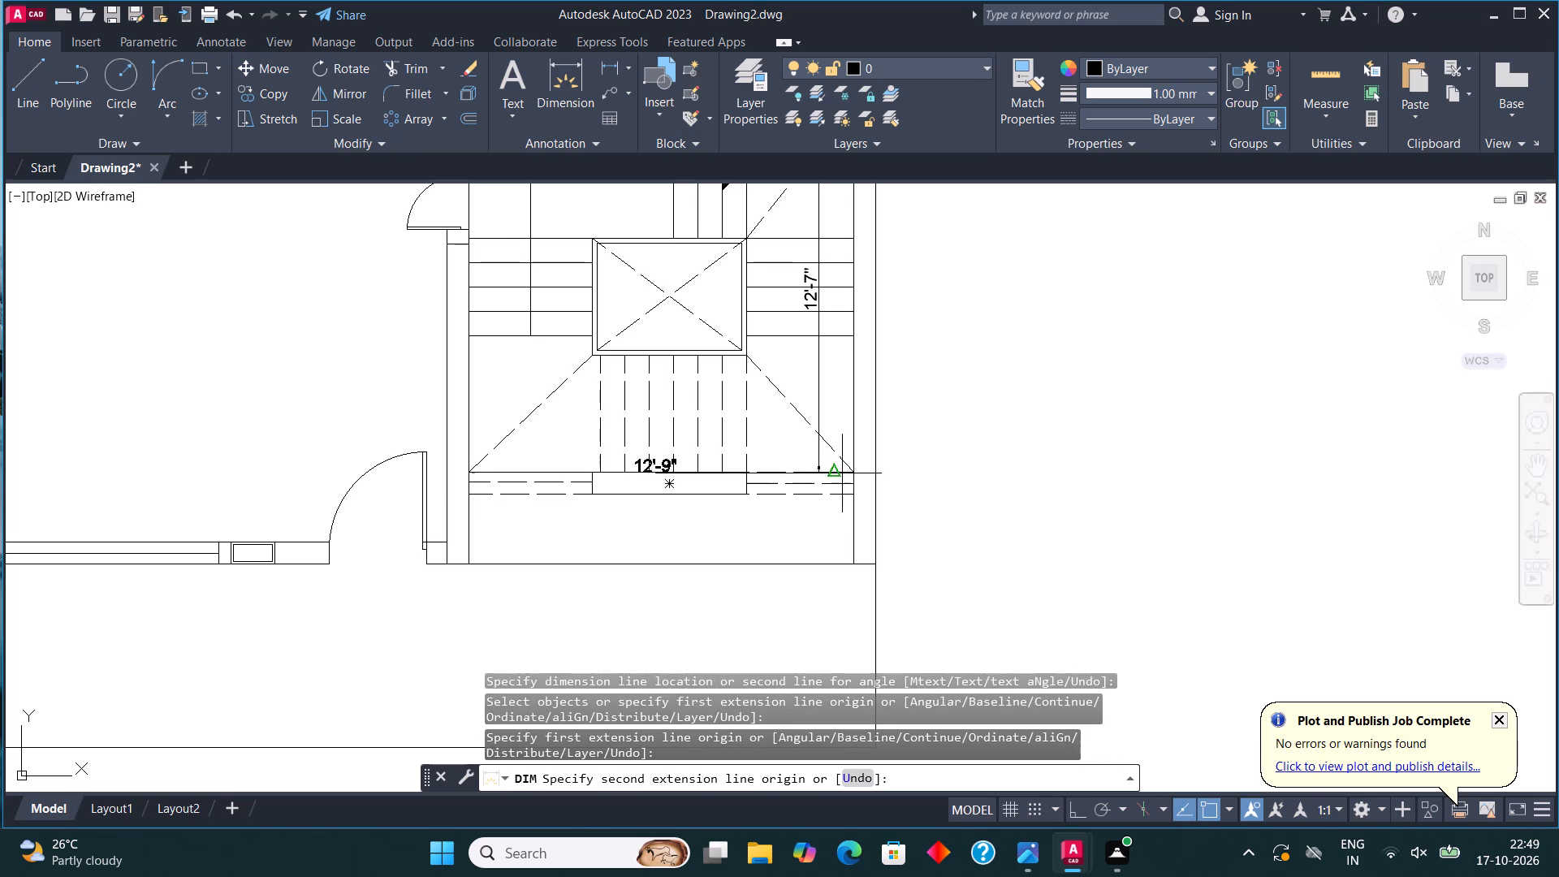
pyautogui.click(857, 471)
pyautogui.click(851, 436)
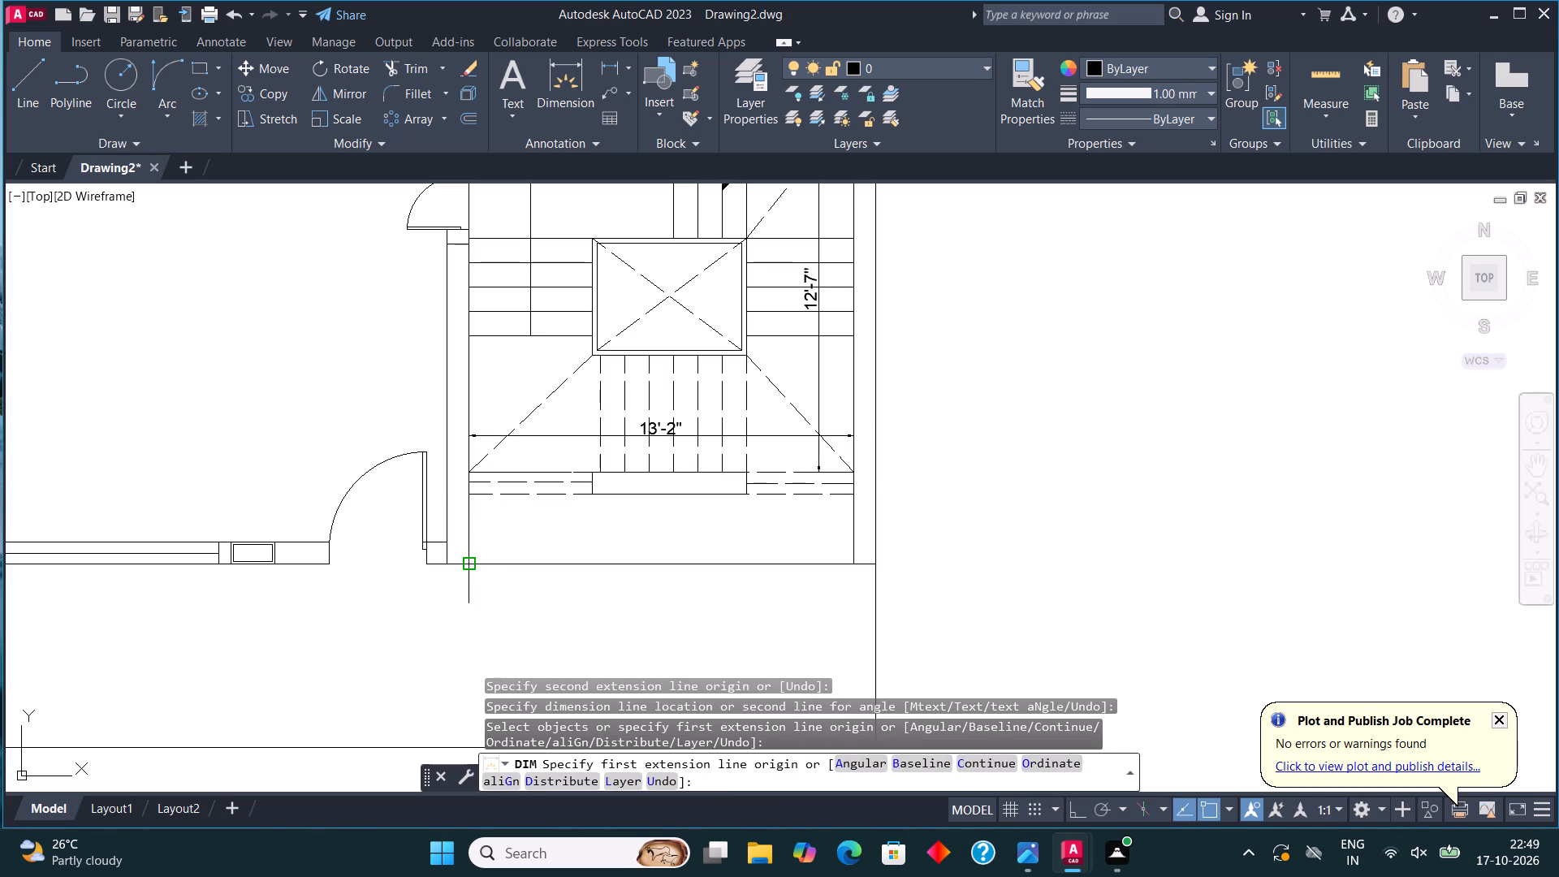
# Dimension the gap between the front wall's outer line and the staircase's lower dashed edge, placing the dimension line inside that gap.
pyautogui.click(470, 563)
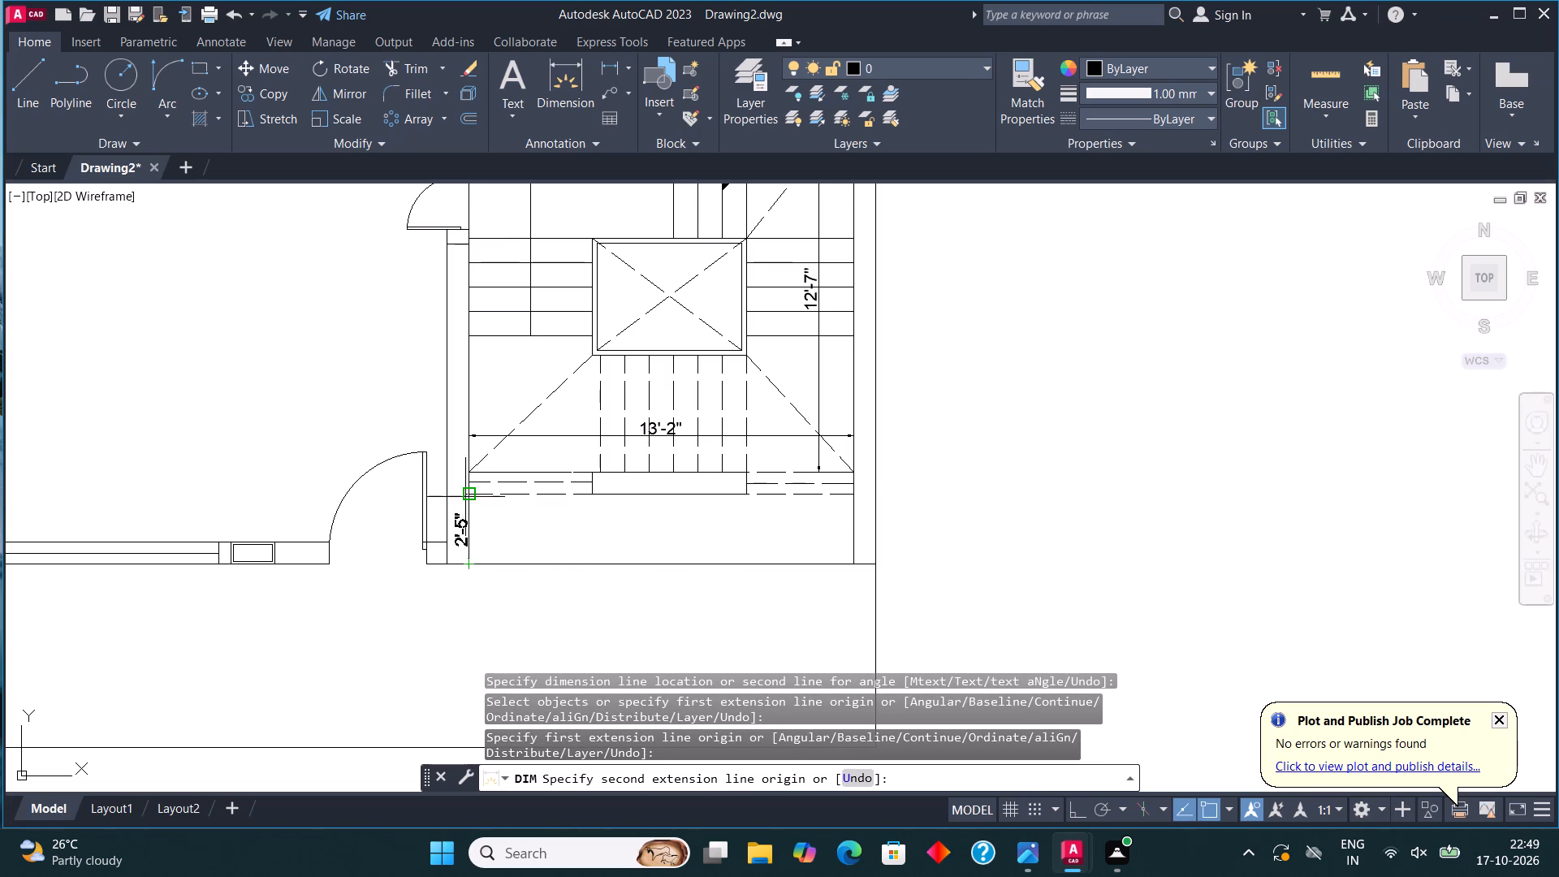
pyautogui.click(467, 499)
pyautogui.click(520, 502)
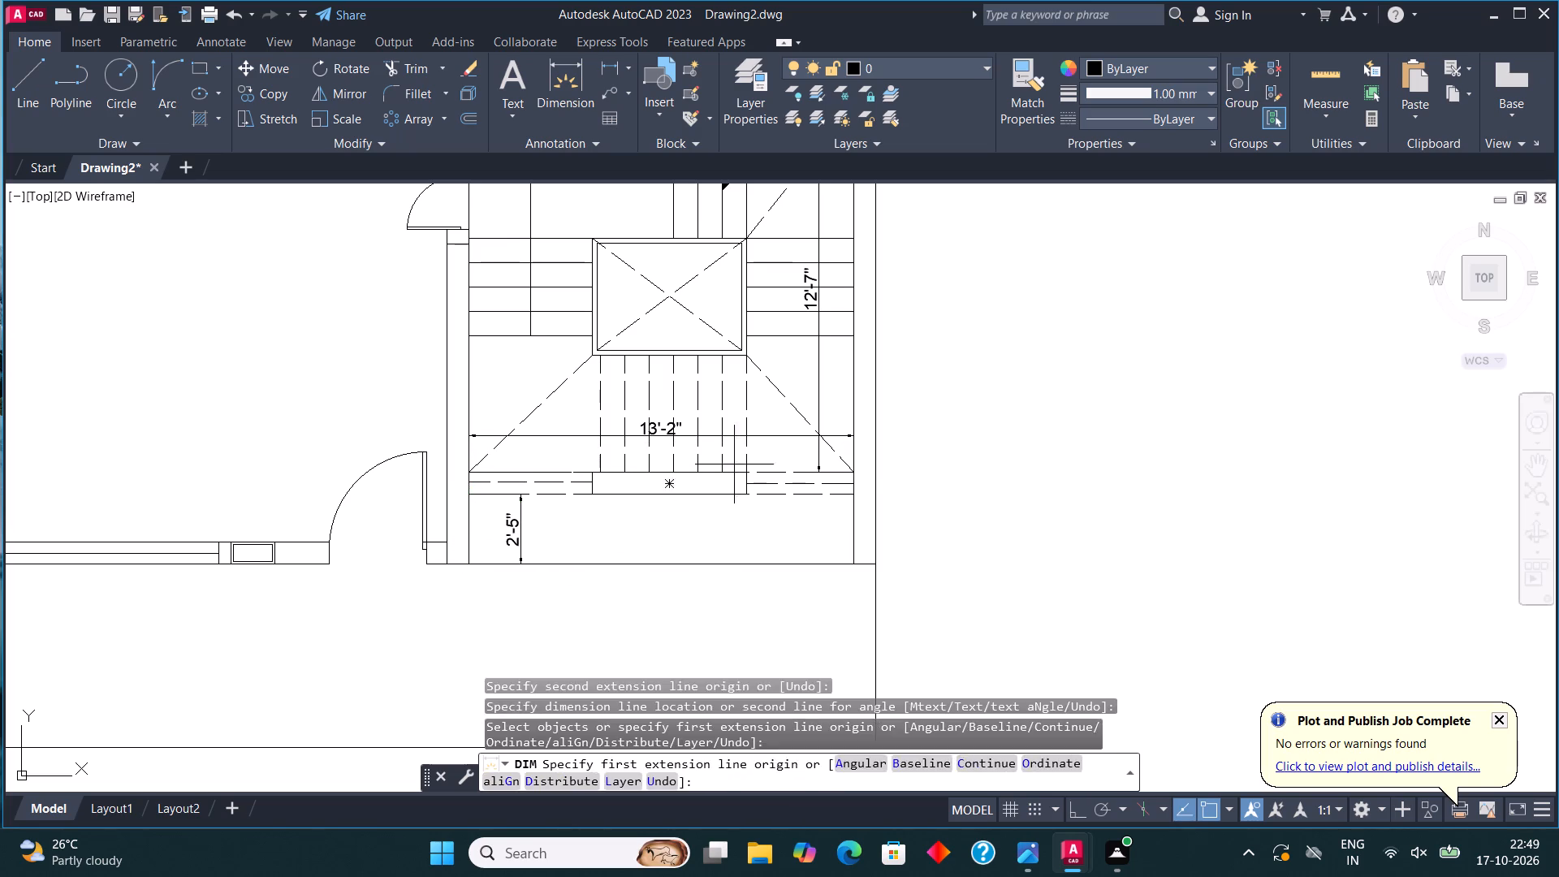
pyautogui.scroll(-4, 793, 457)
pyautogui.scroll(2, 674, 460)
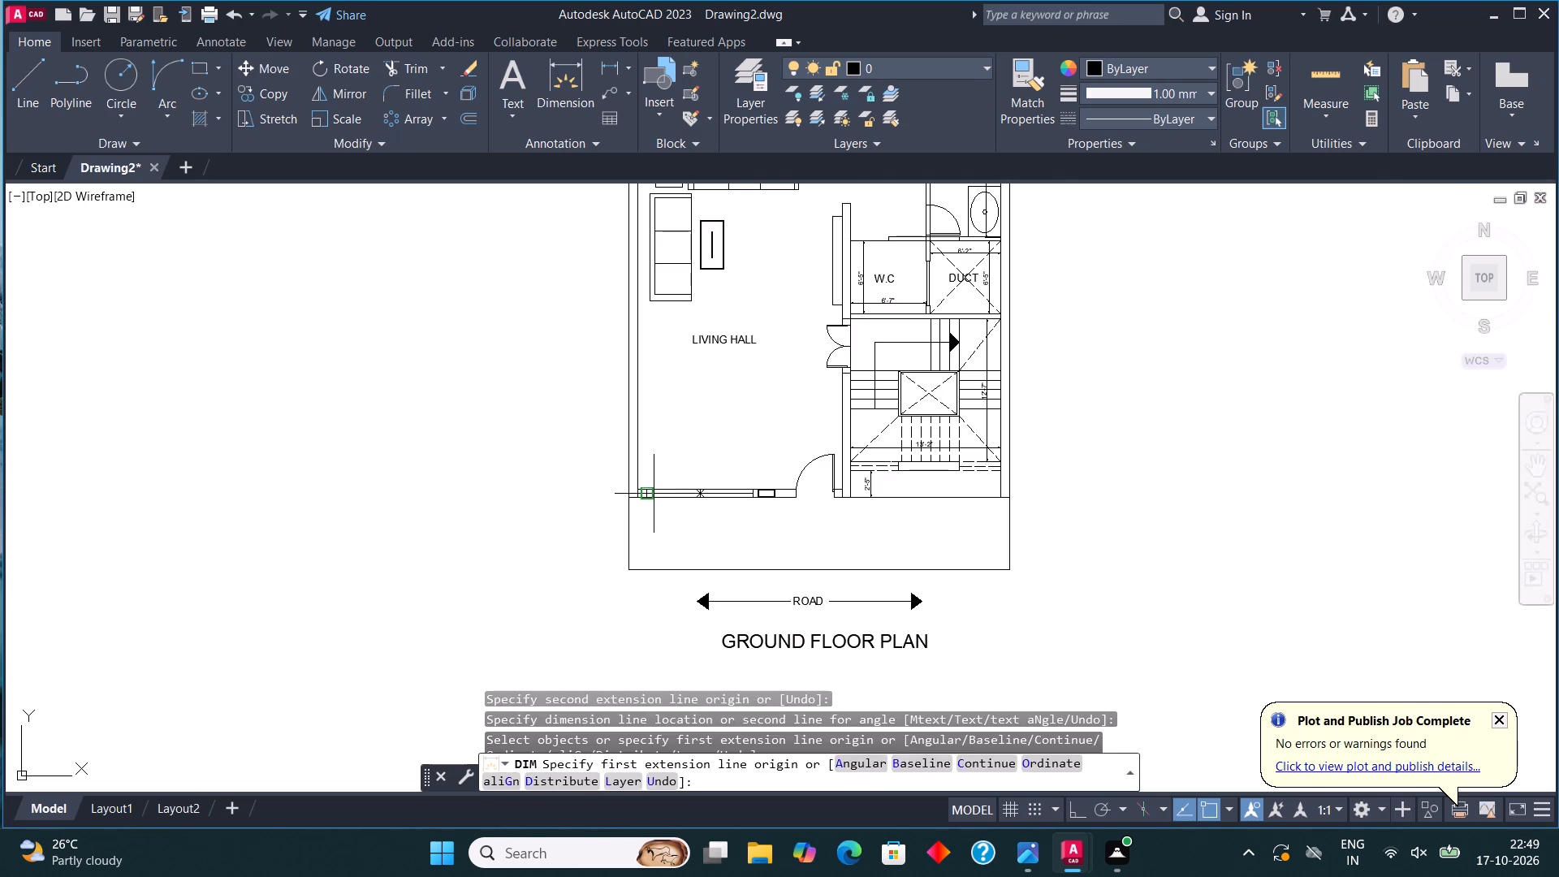
# Dimension the living hall's inside length from the front wall to the kitchen/dining wall, placing the dimension line just inside the side wall.
pyautogui.scroll(3, 654, 494)
pyautogui.click(588, 480)
pyautogui.scroll(-5, 588, 485)
pyautogui.scroll(3, 585, 372)
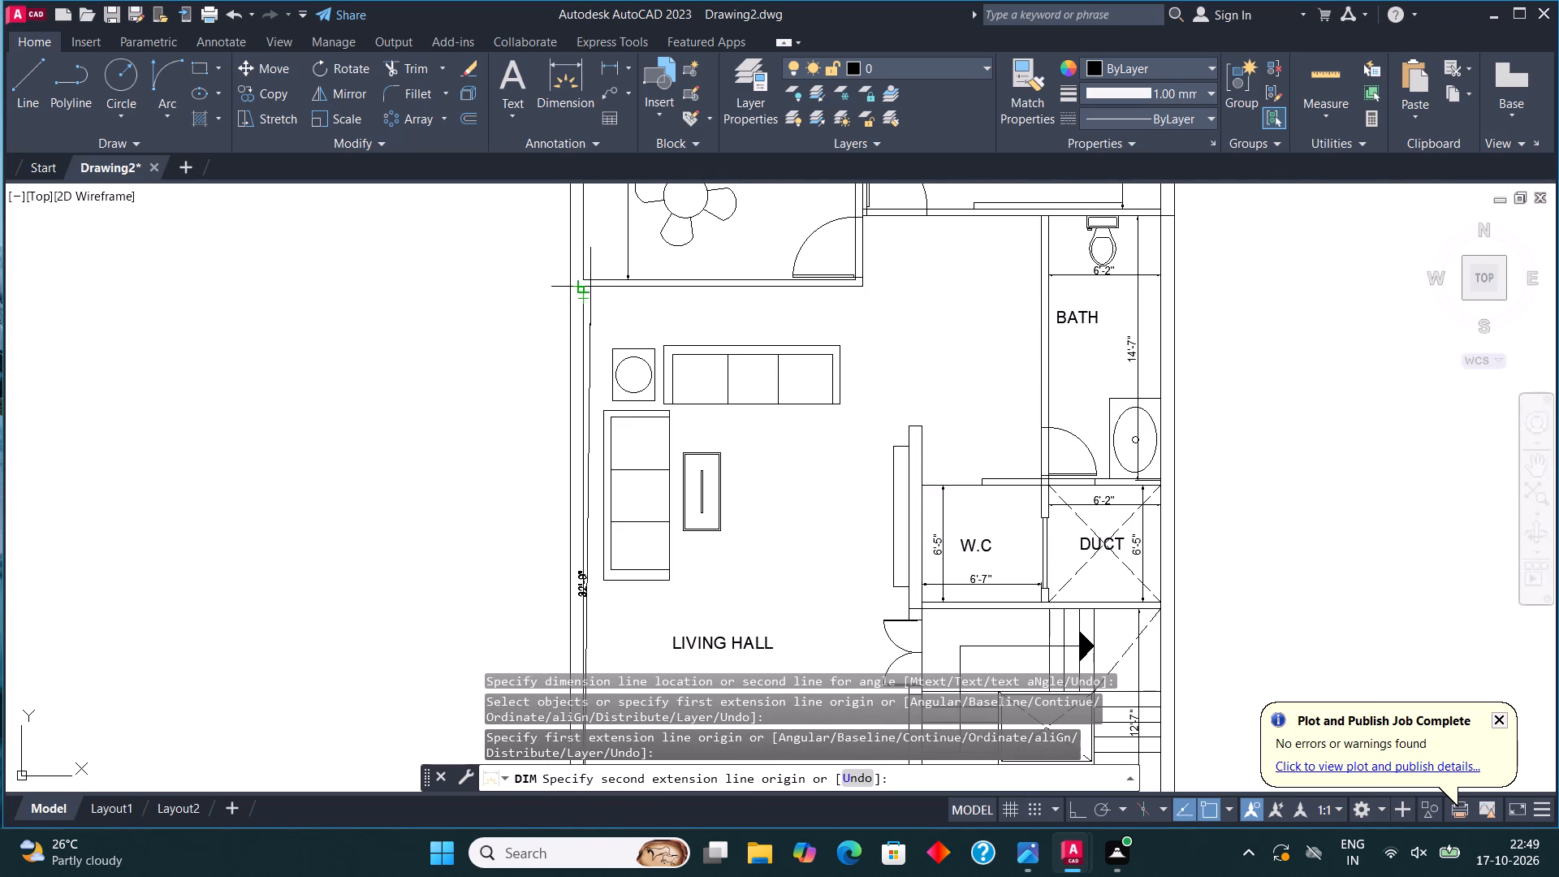
pyautogui.scroll(3, 581, 286)
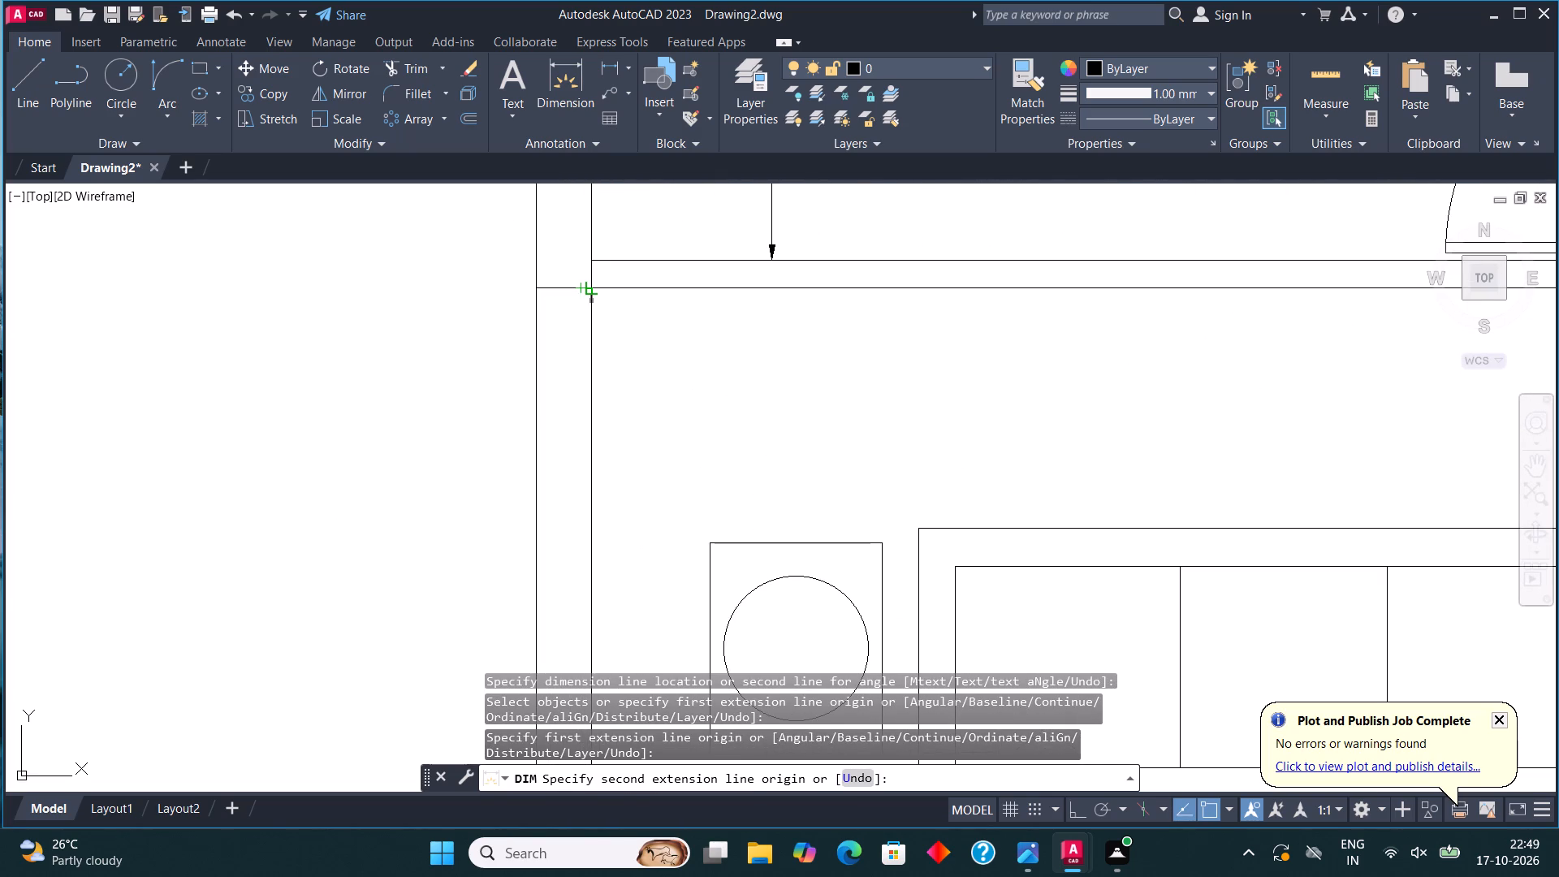
pyautogui.click(594, 285)
pyautogui.scroll(-4, 594, 286)
pyautogui.click(623, 300)
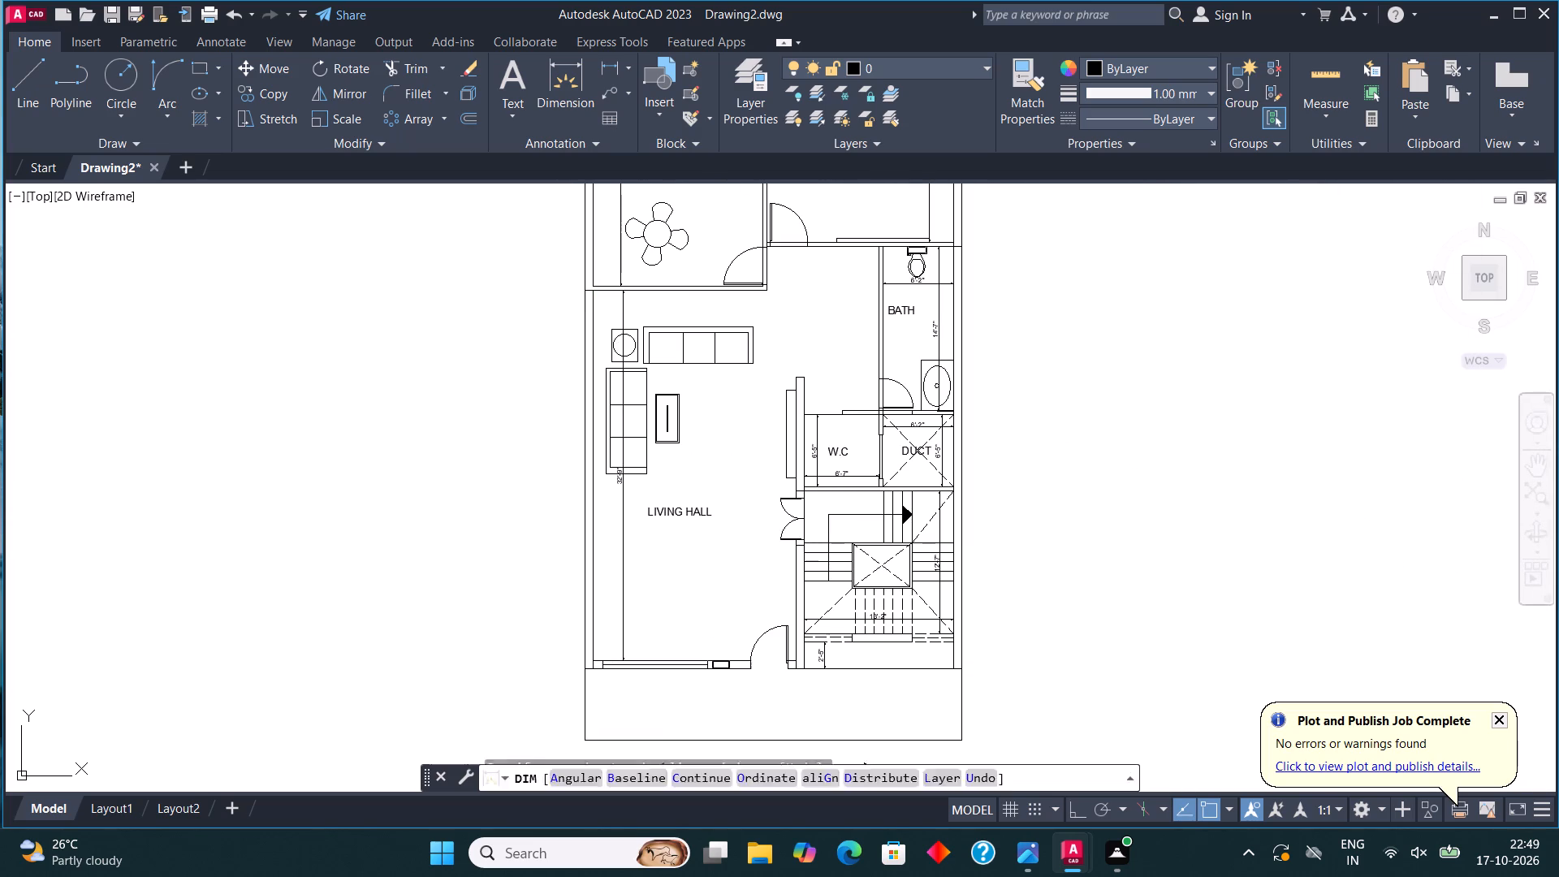
# Dimension the living hall's inside width along the front wall, placing the dimension line above the entrance door, and end the dimensioning.
pyautogui.scroll(-2, 643, 285)
pyautogui.scroll(3, 626, 416)
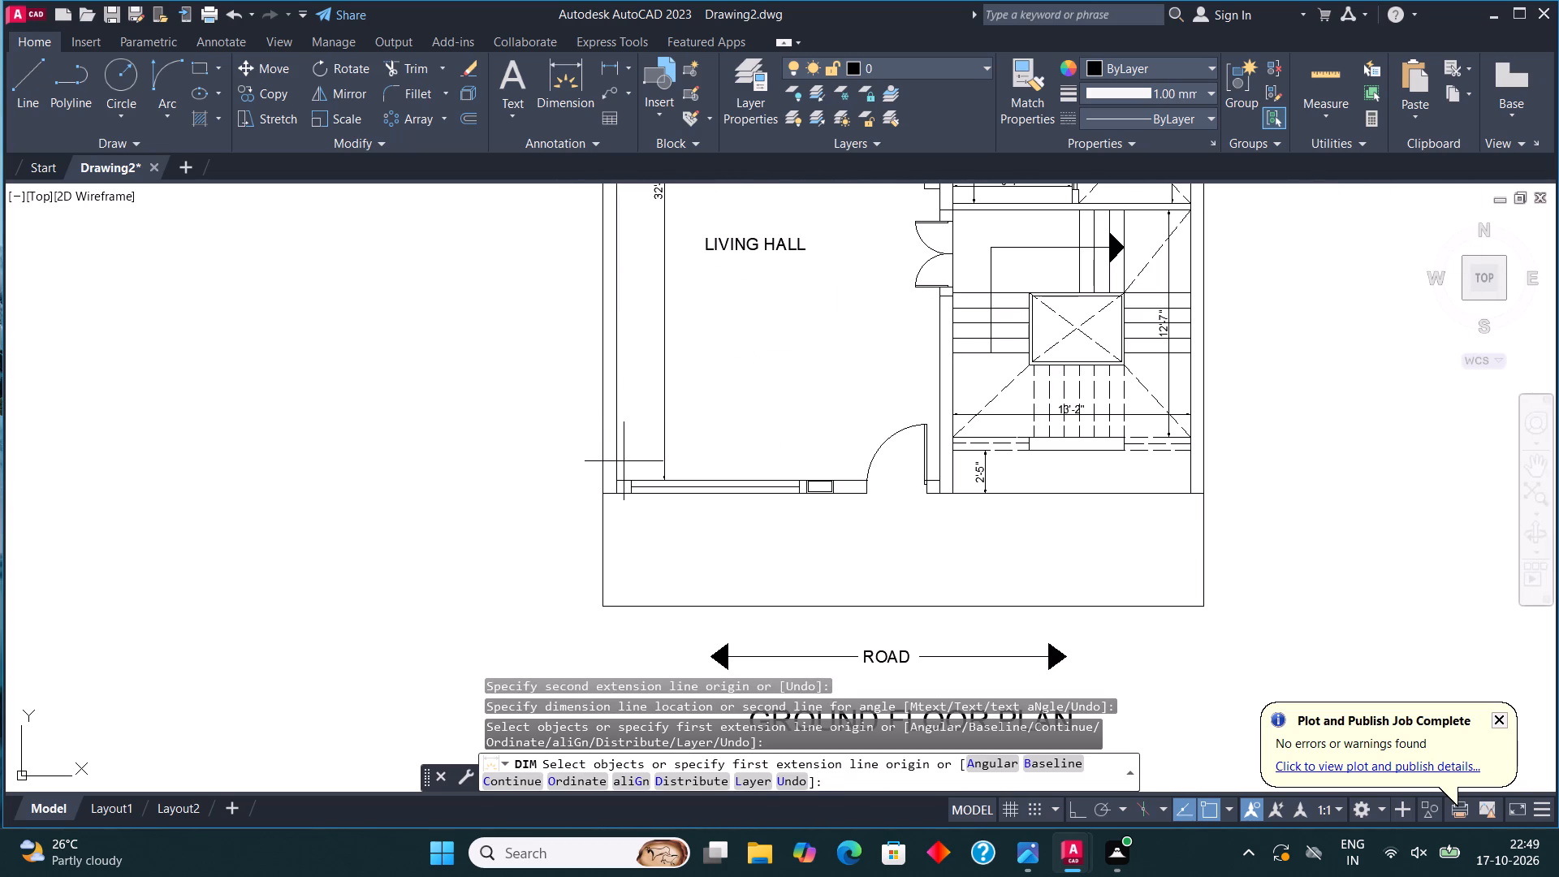
pyautogui.click(615, 482)
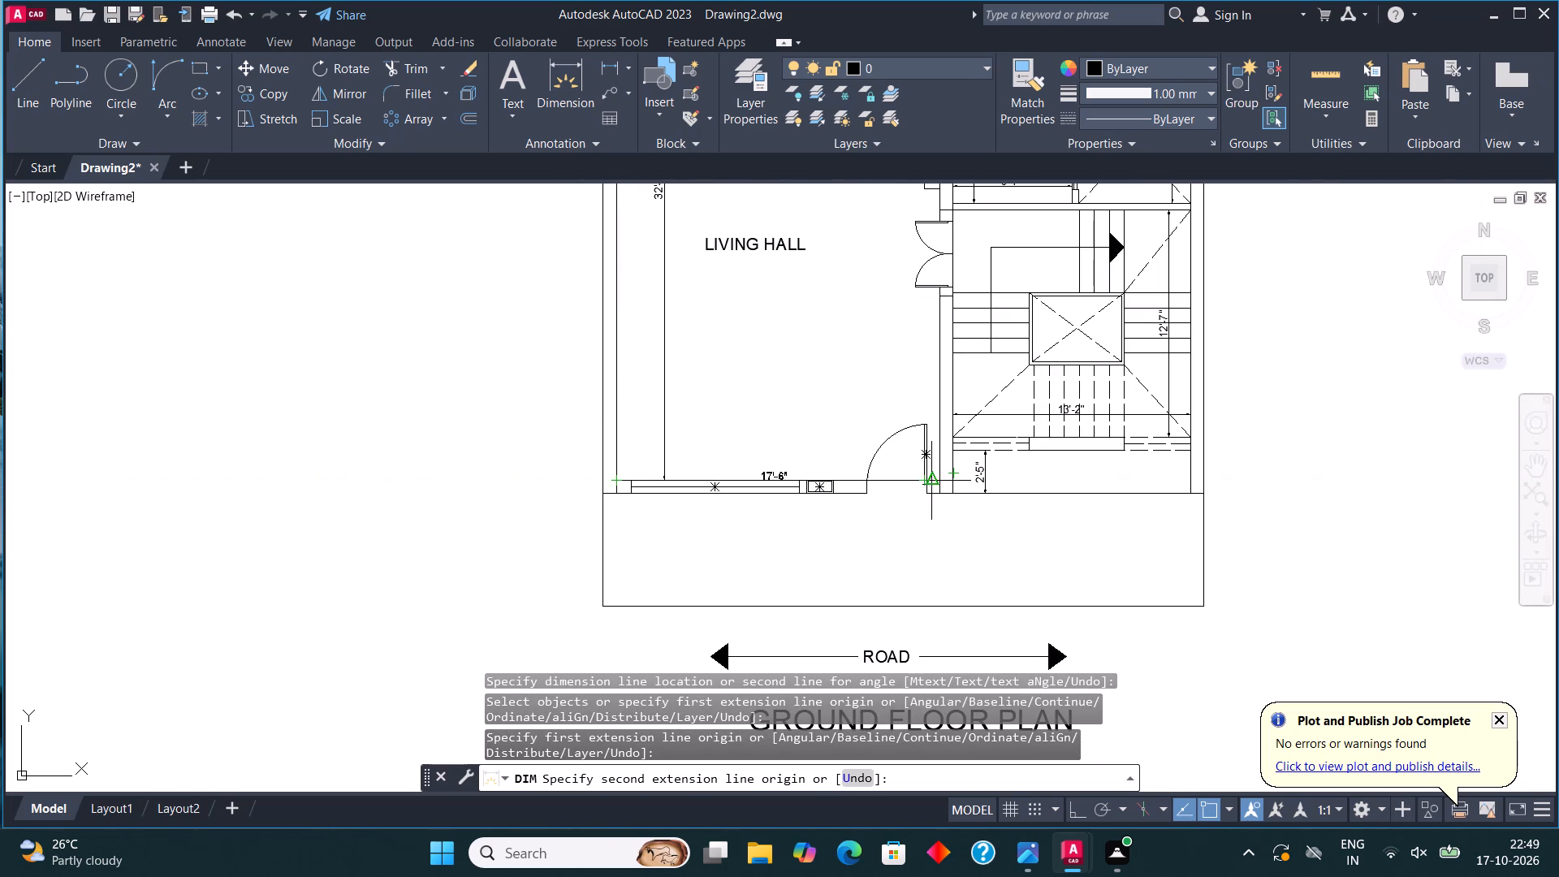
pyautogui.click(936, 477)
pyautogui.click(926, 392)
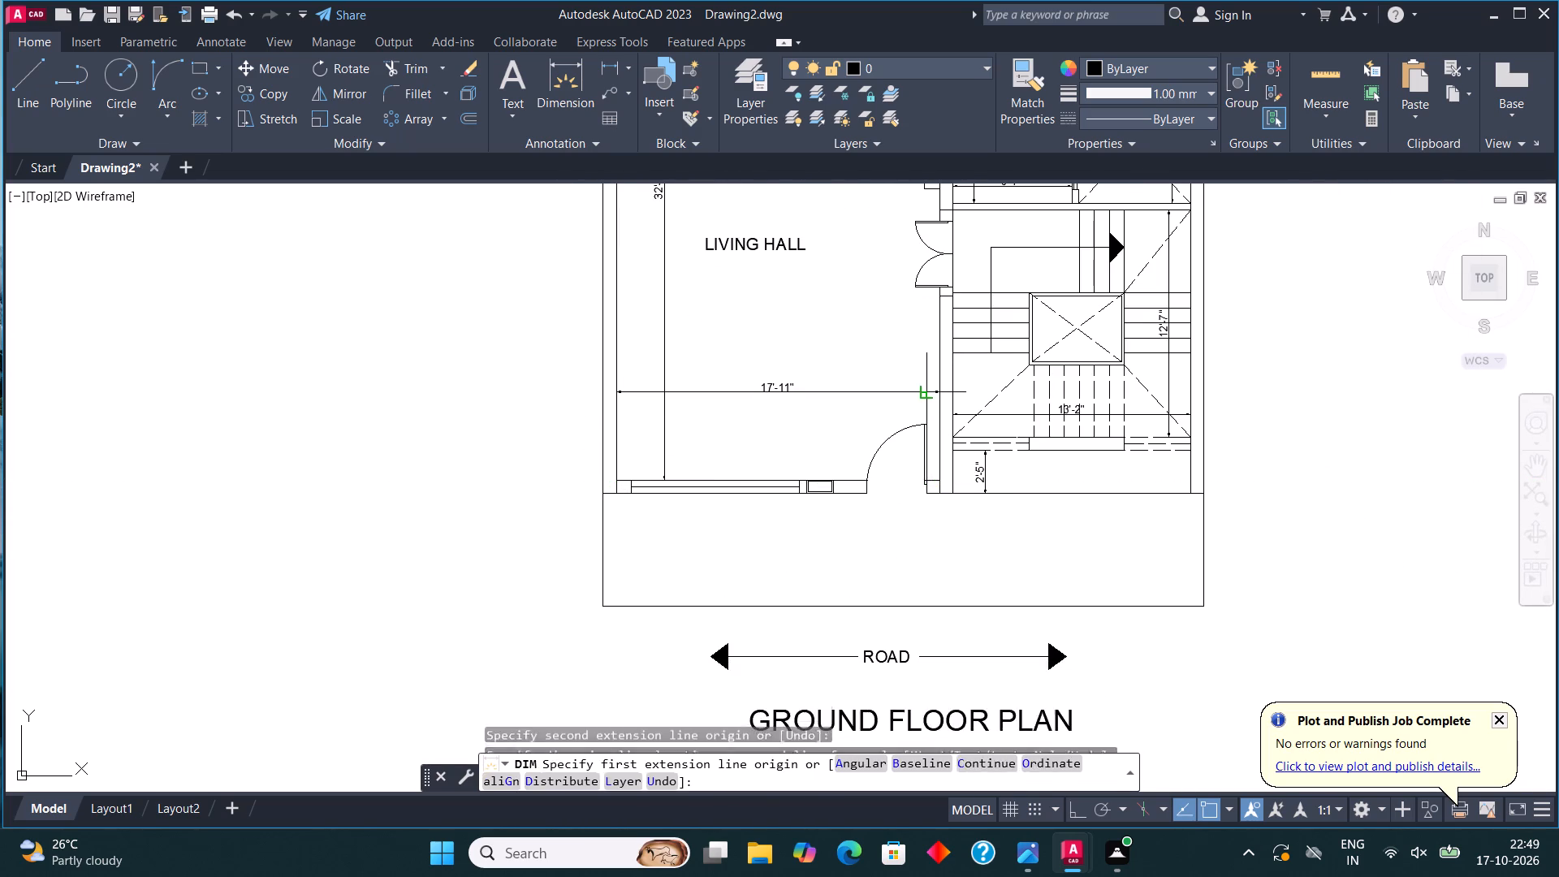
pyautogui.scroll(-2, 839, 471)
pyautogui.moveTo(840, 334); pyautogui.dragTo(841, 507, button='middle')
pyautogui.scroll(2, 970, 450)
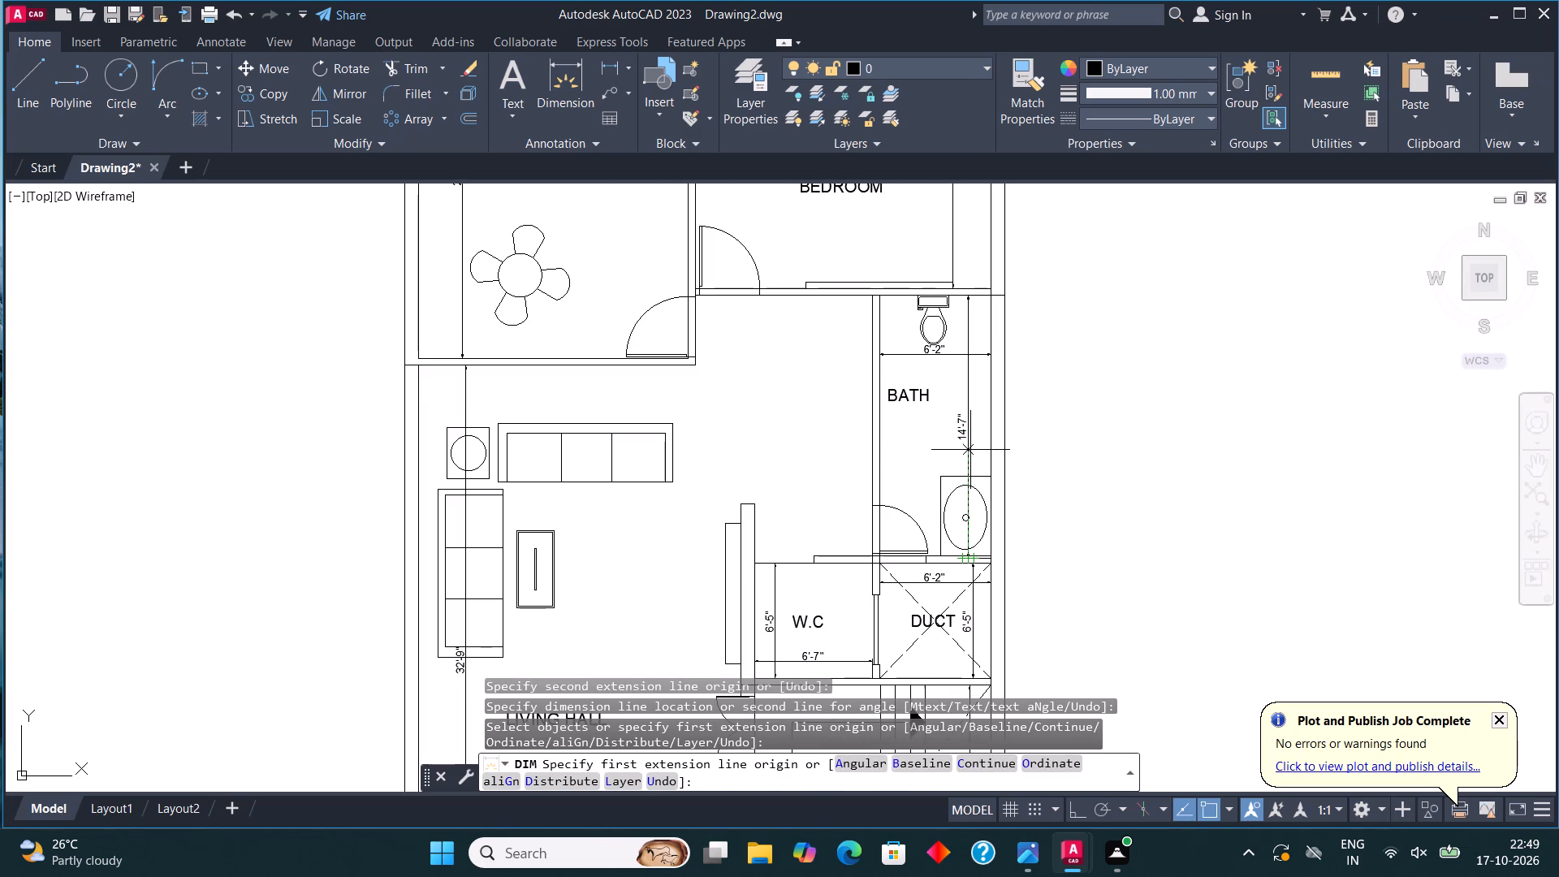
pyautogui.scroll(-2, 796, 520)
pyautogui.scroll(2, 745, 352)
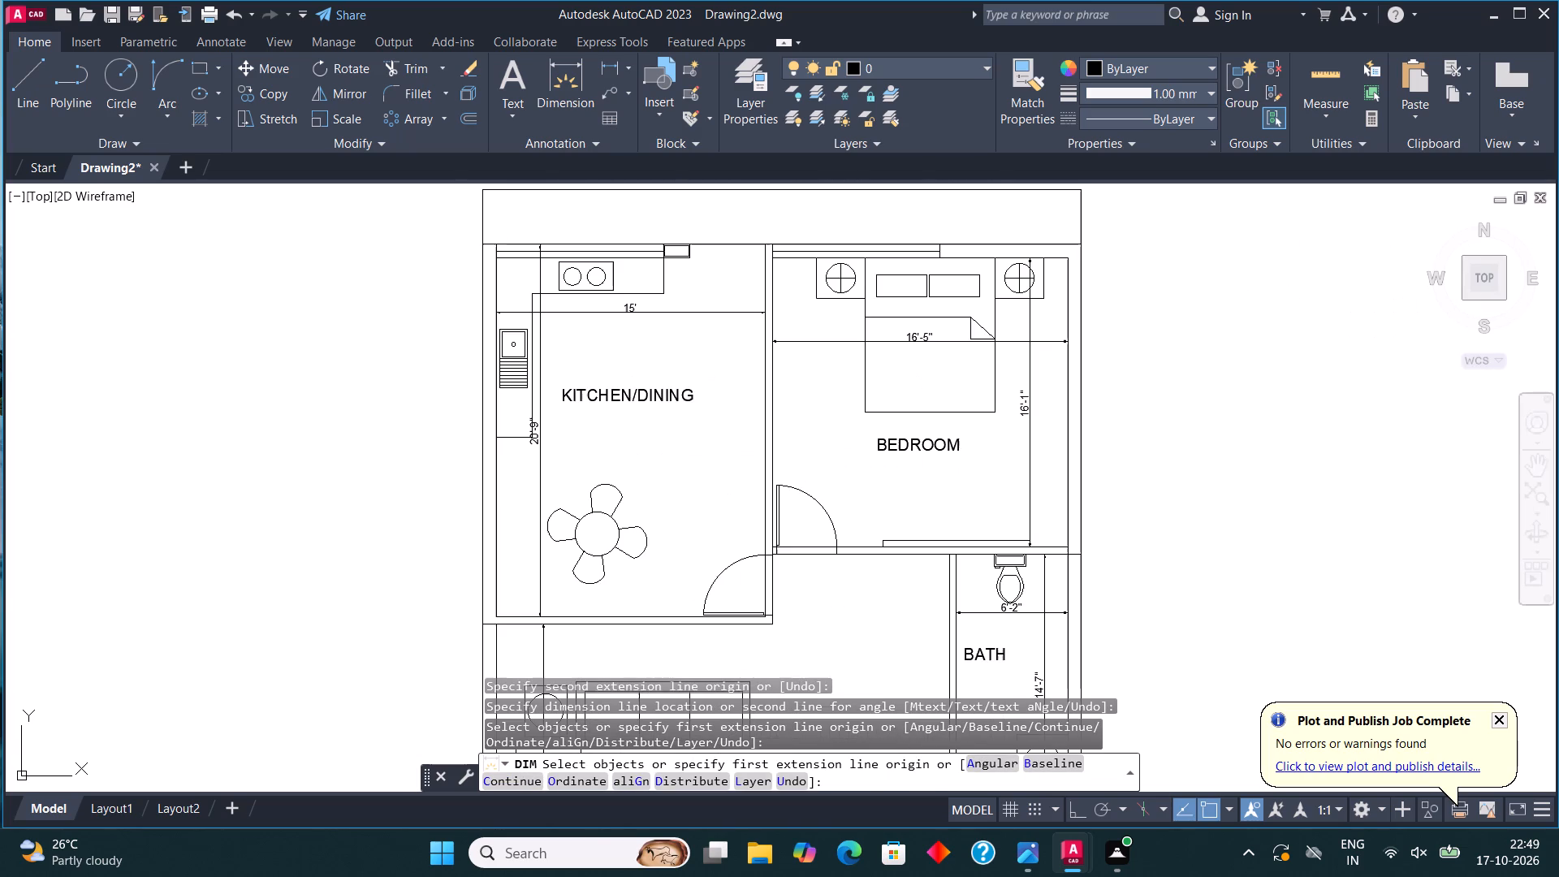
pyautogui.scroll(-3, 664, 321)
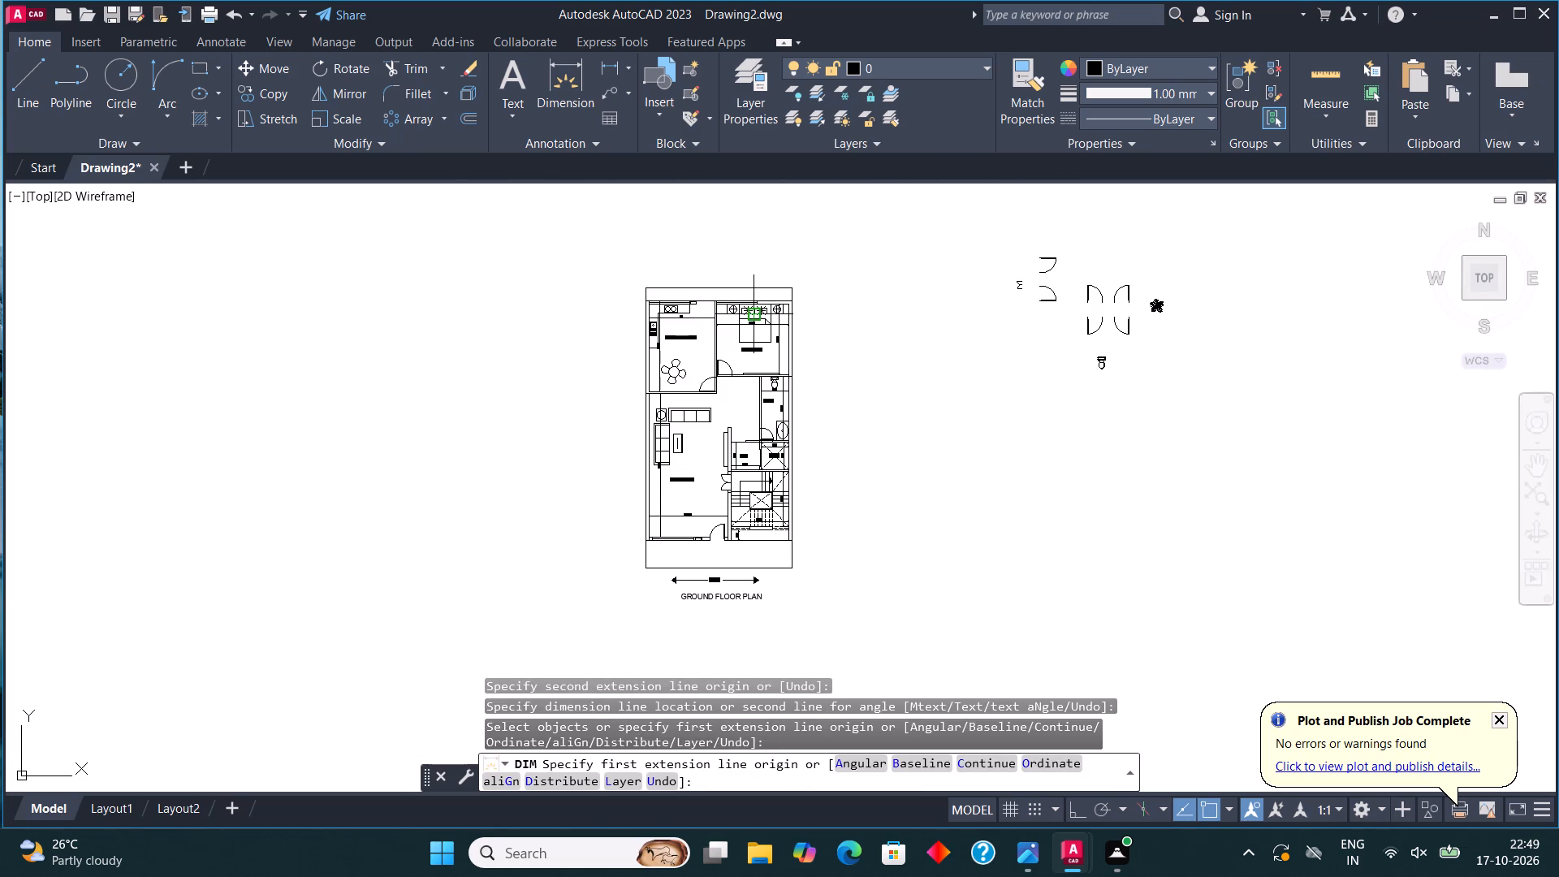
pyautogui.press('Escape')
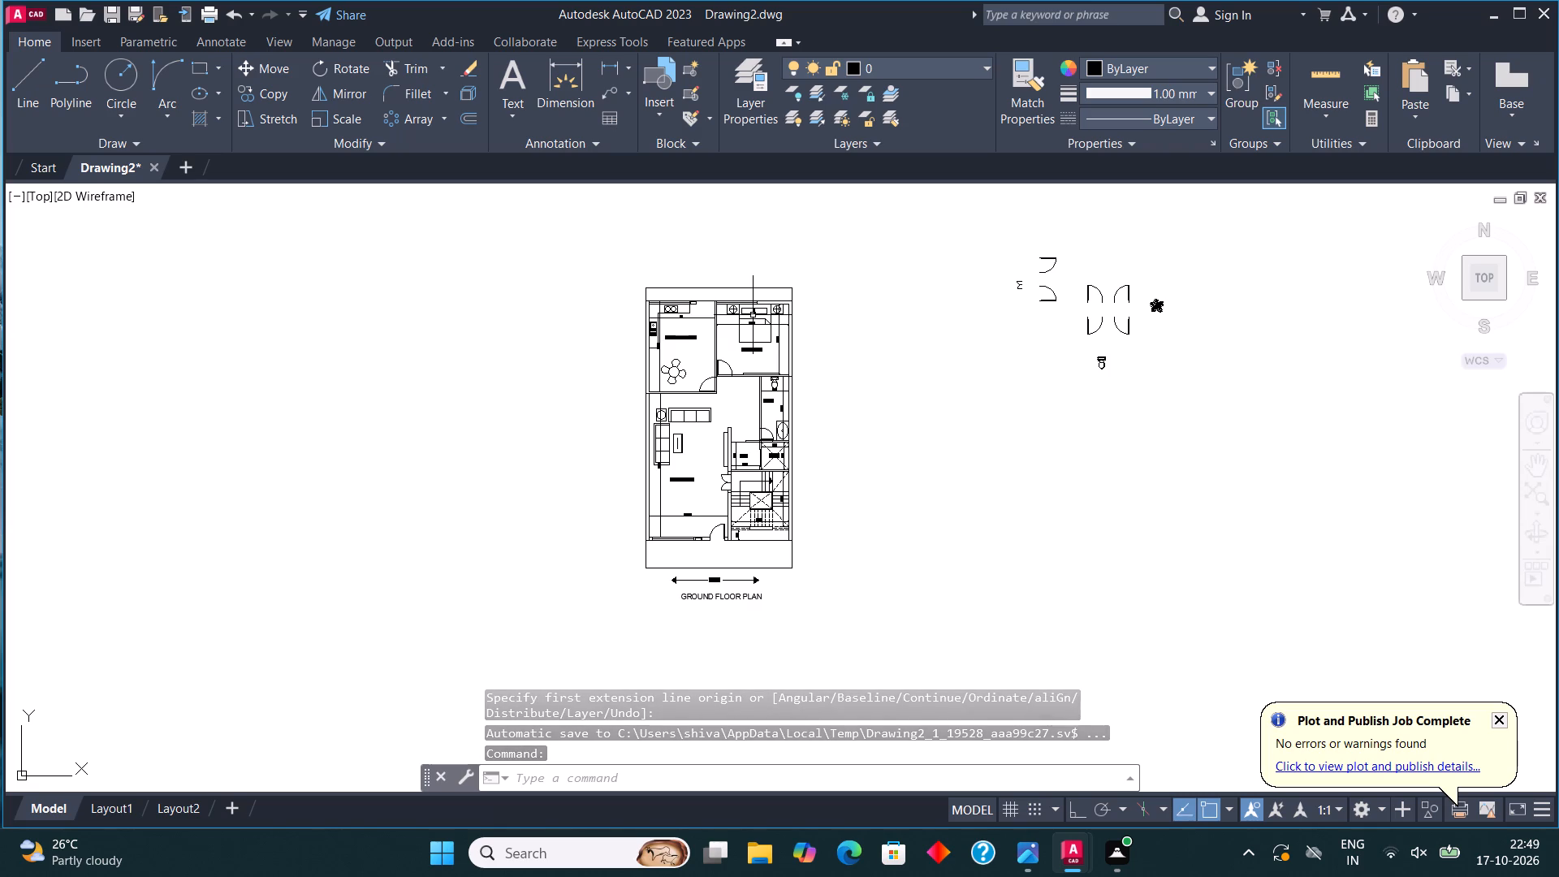
# Erase the spare door arcs and small fixture copies lying beside the floor plan.
pyautogui.moveTo(1140, 403); pyautogui.dragTo(1121, 522, button='middle')
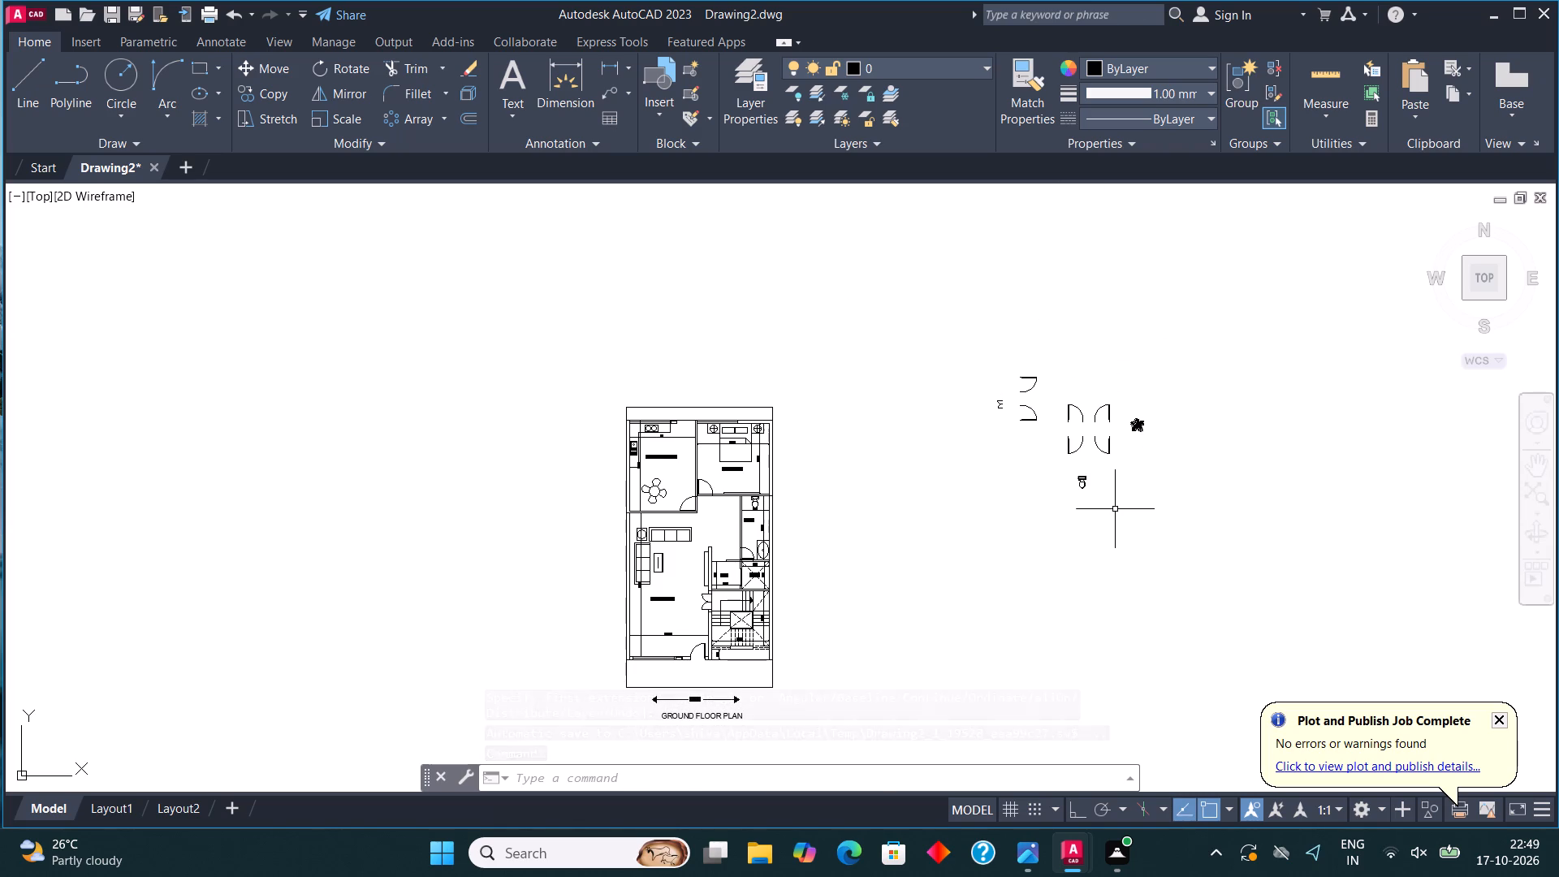
pyautogui.click(1115, 509)
pyautogui.click(975, 325)
pyautogui.press('Delete')
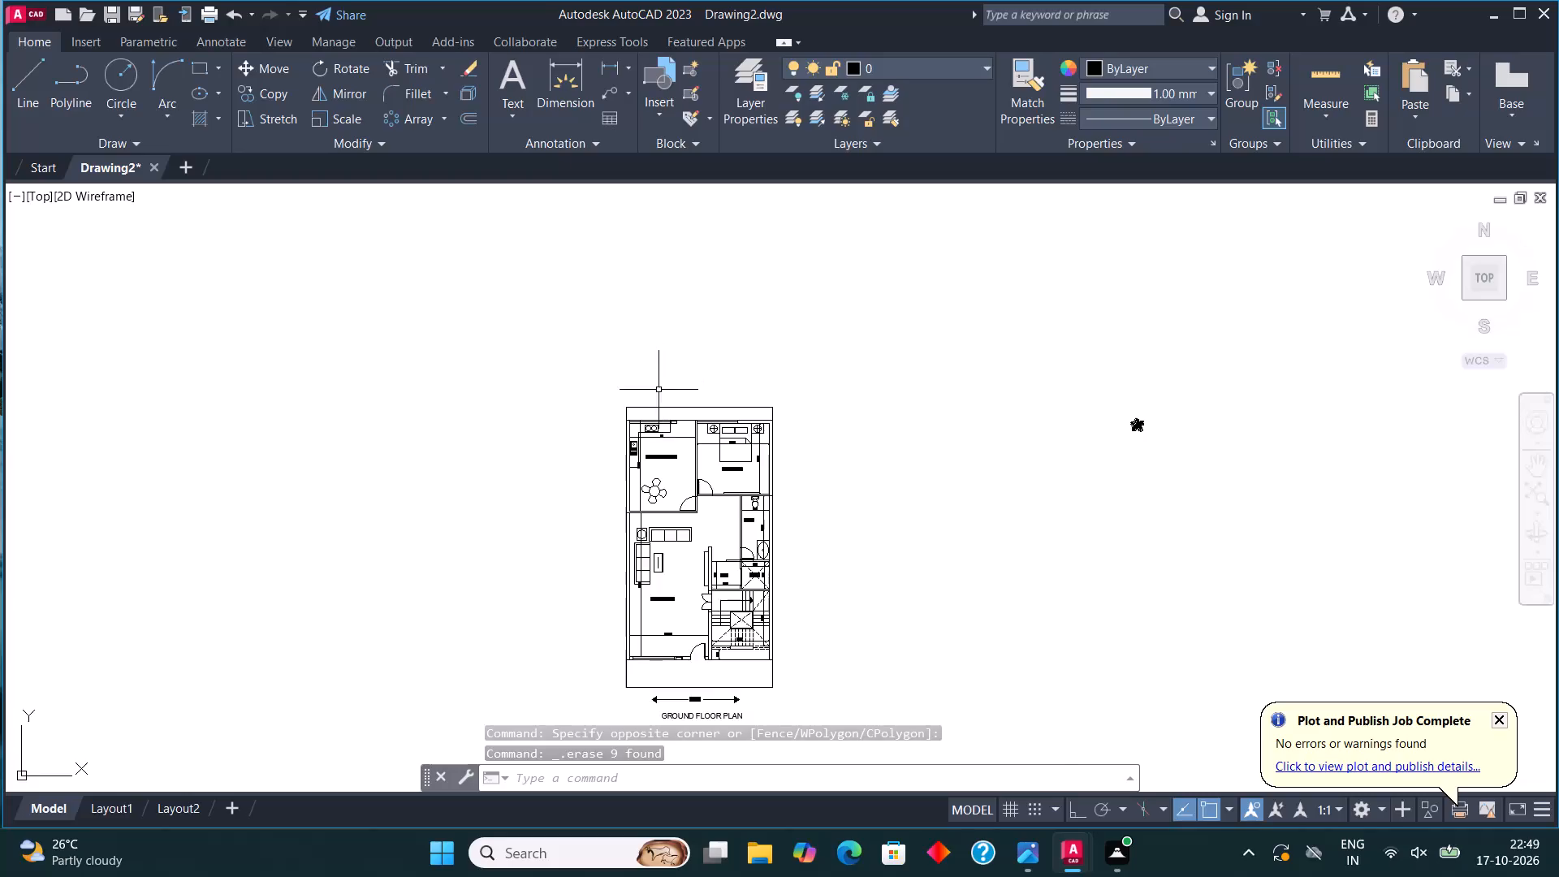
# Copy the outer wall lines behind the kitchen and bedroom, with the bedroom window outline, straight up above the plan using Ortho.
pyautogui.scroll(3, 659, 410)
pyautogui.click(771, 448)
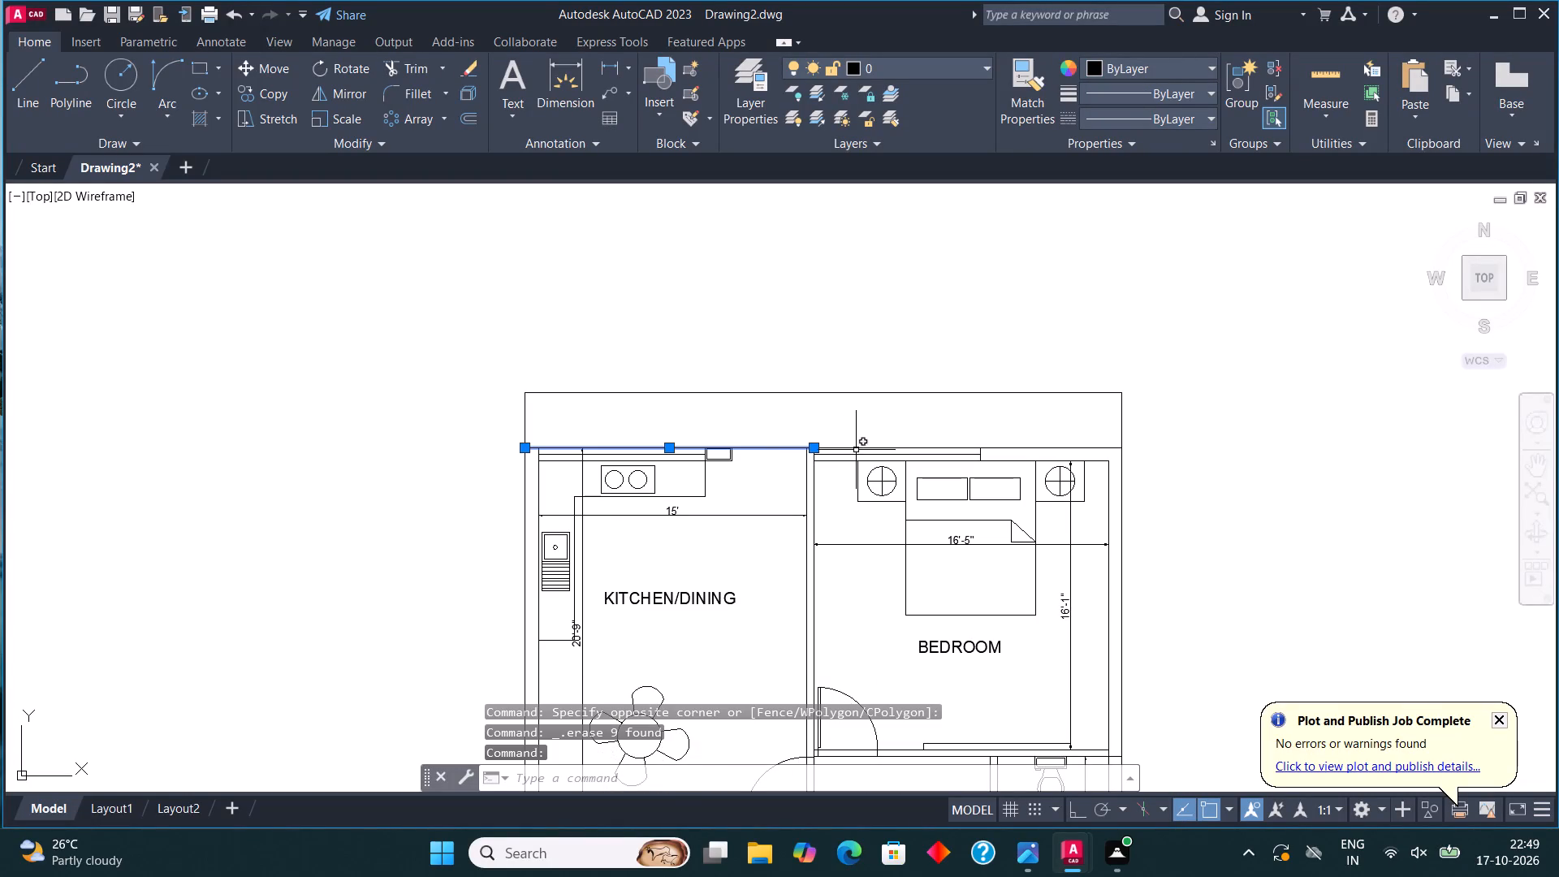
pyautogui.click(856, 449)
pyautogui.click(999, 448)
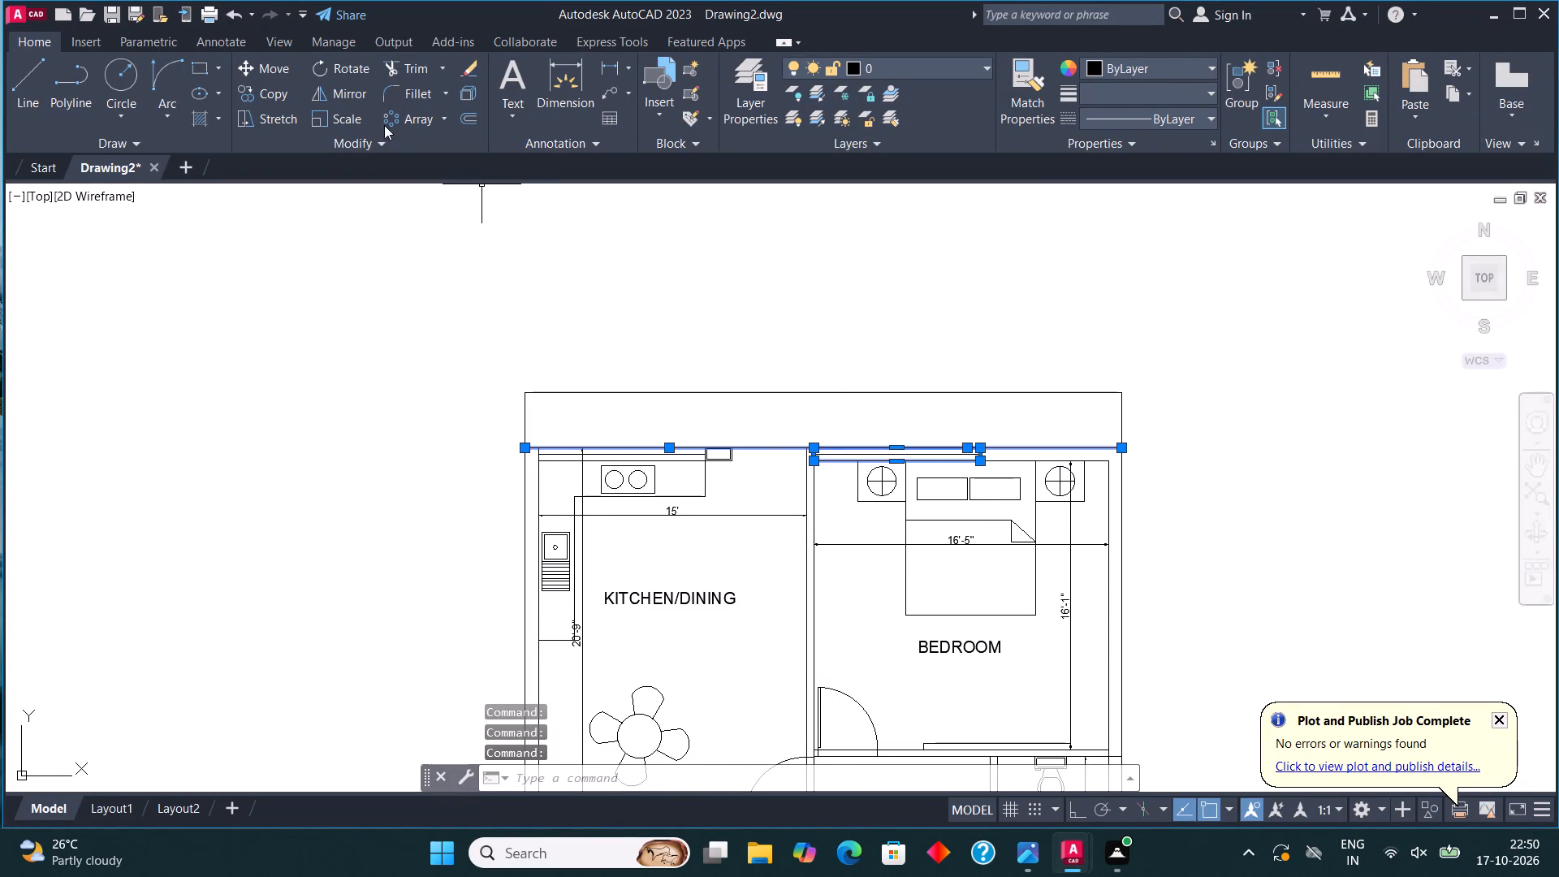
pyautogui.click(266, 94)
pyautogui.click(758, 444)
pyautogui.scroll(-3, 771, 513)
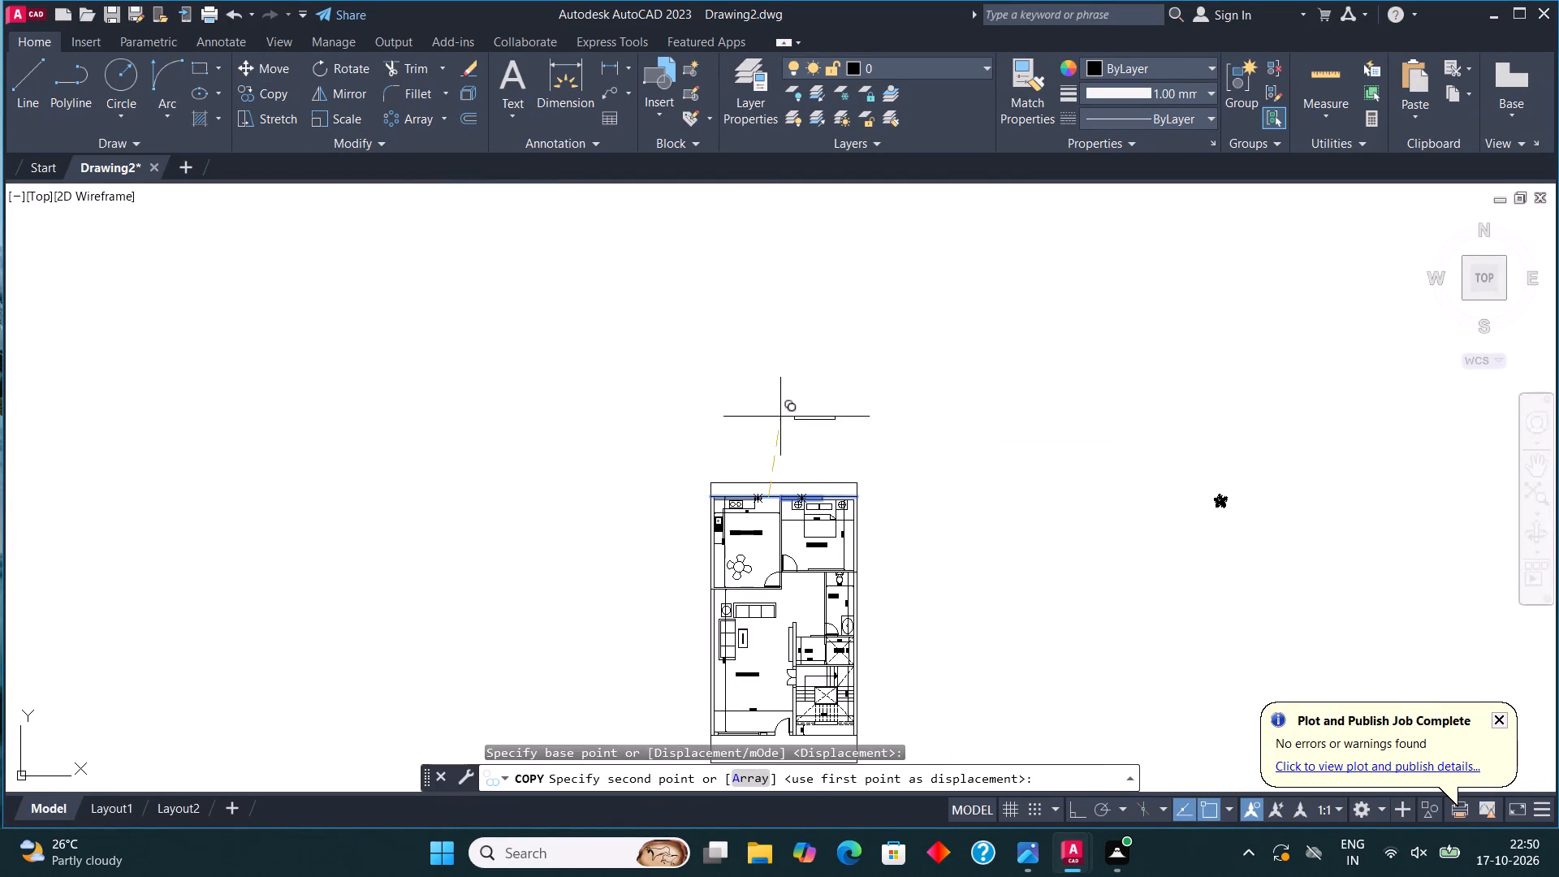
pyautogui.scroll(2, 780, 413)
pyautogui.press('F8')
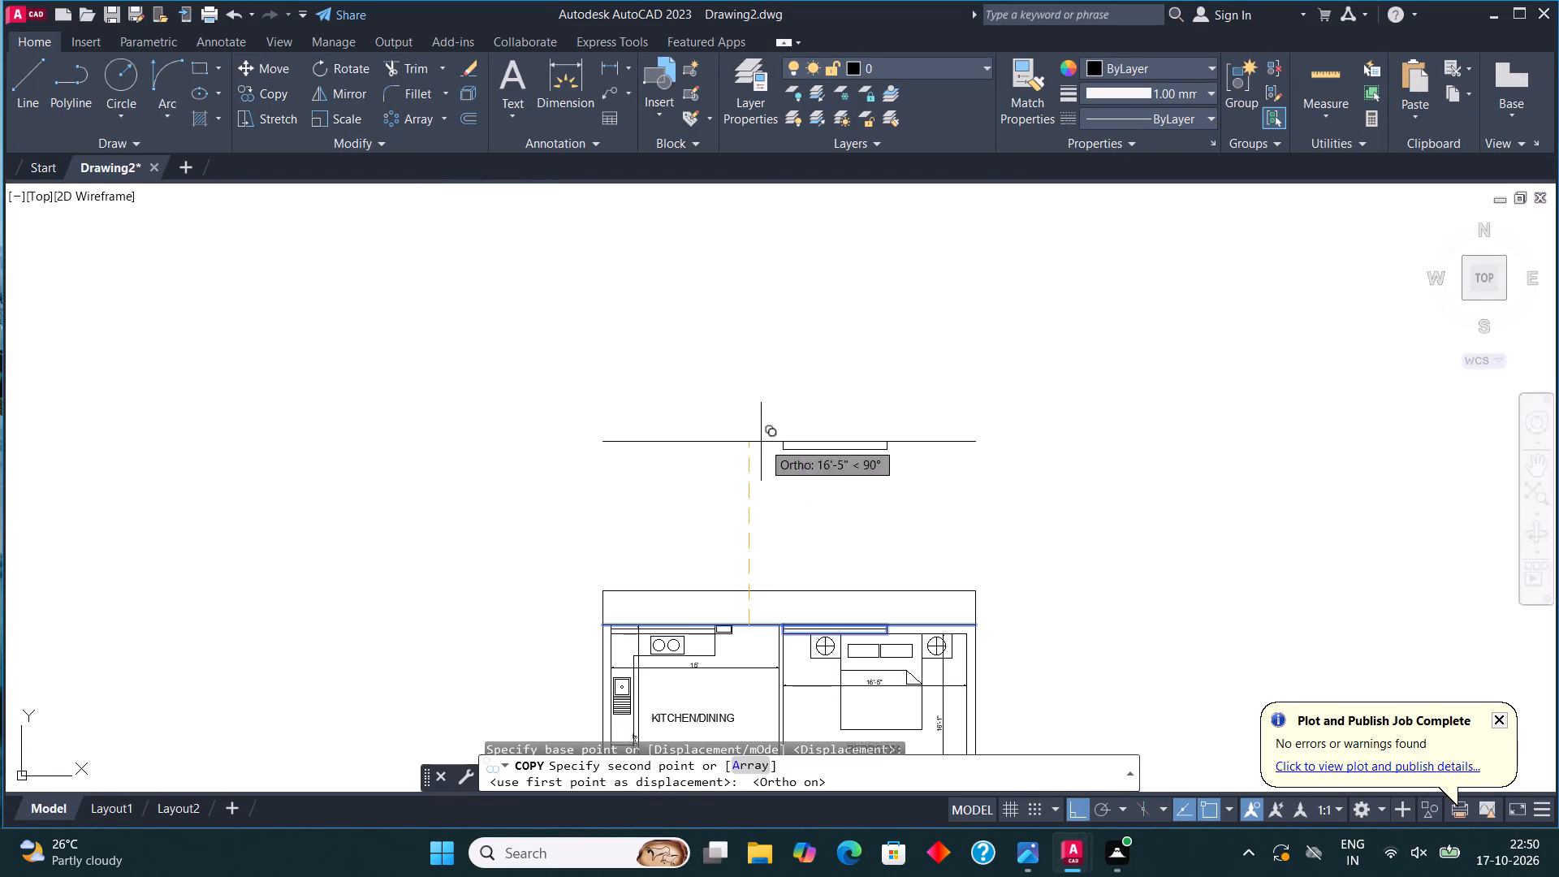
pyautogui.click(736, 390)
pyautogui.press('Escape')
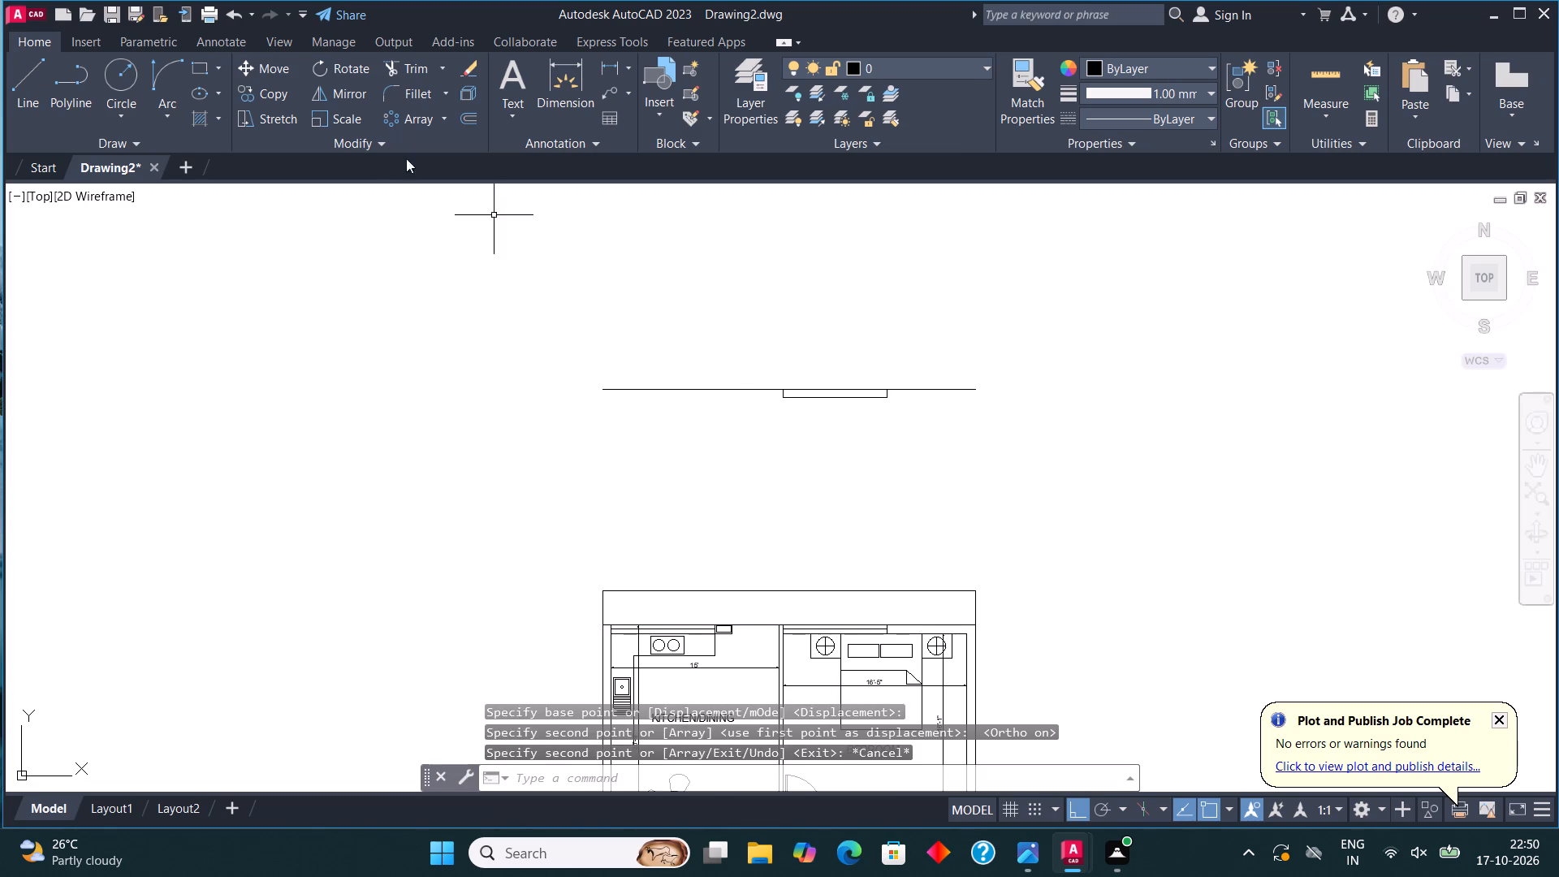
# Trim the window outline off the copied wall line above the plan.
pyautogui.click(409, 67)
pyautogui.scroll(2, 762, 404)
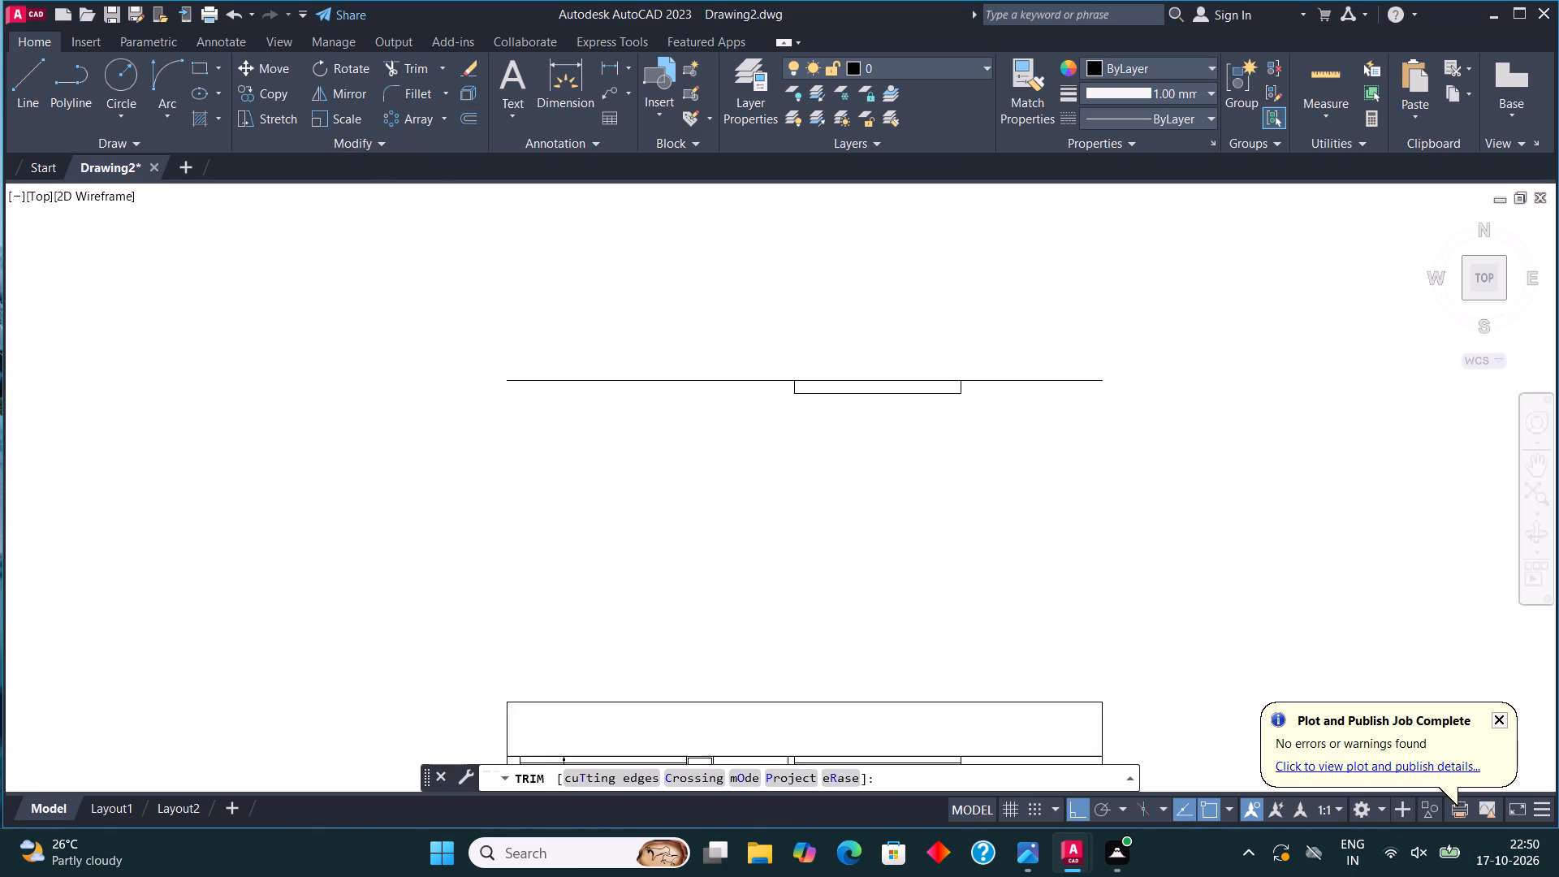
pyautogui.scroll(1, 762, 404)
pyautogui.moveTo(762, 366); pyautogui.dragTo(935, 456)
pyautogui.moveTo(1281, 359); pyautogui.dragTo(1181, 363)
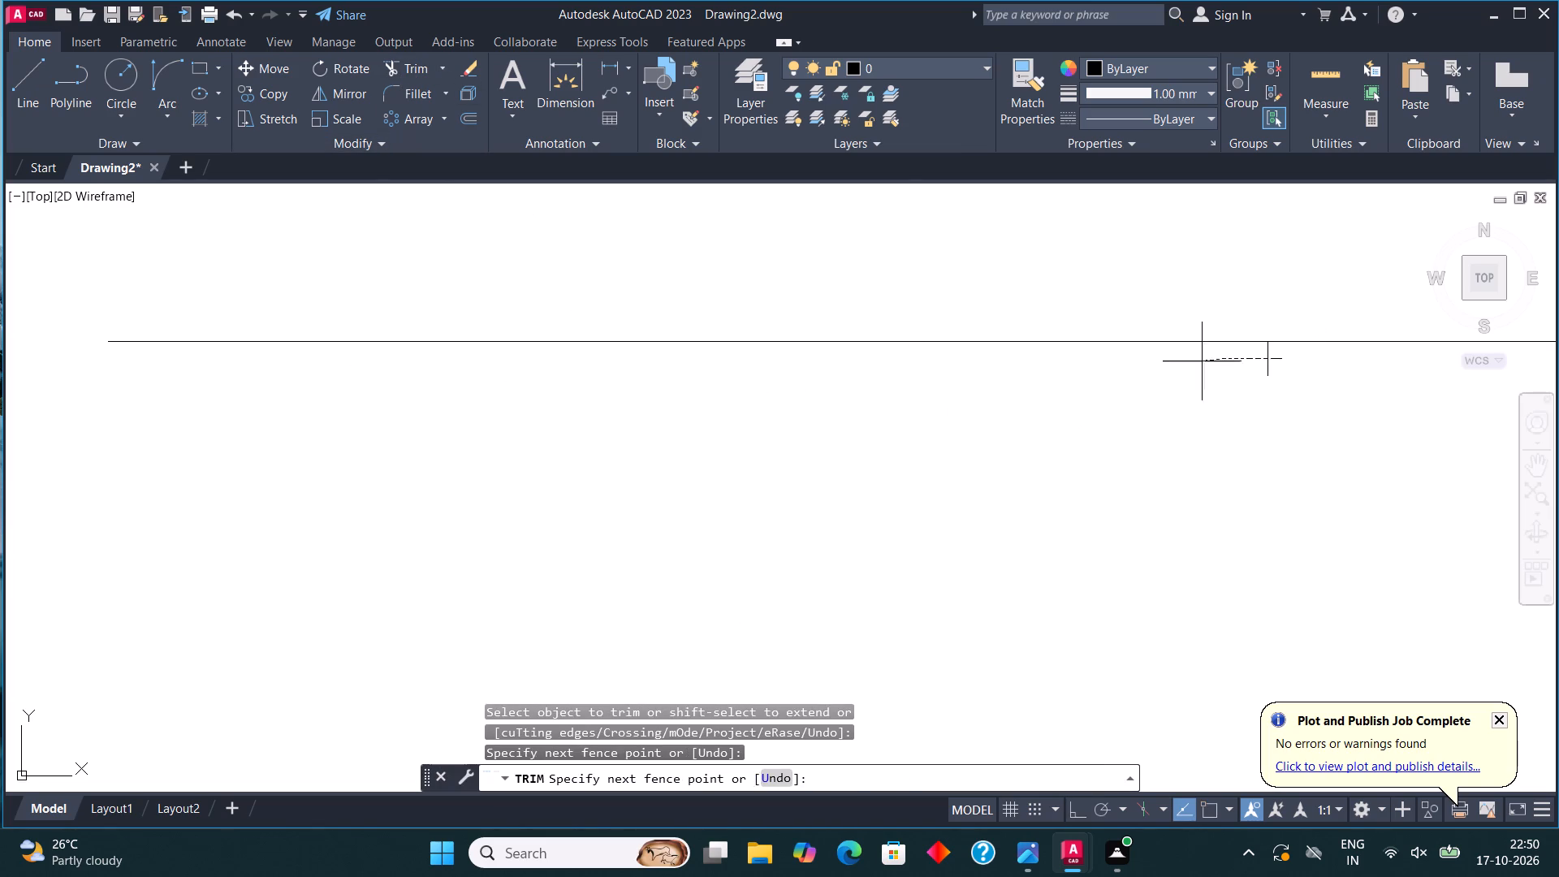
pyautogui.moveTo(1181, 363); pyautogui.dragTo(1150, 373)
pyautogui.scroll(-4, 926, 438)
pyautogui.moveTo(926, 447); pyautogui.dragTo(833, 433, button='middle')
pyautogui.press('Escape')
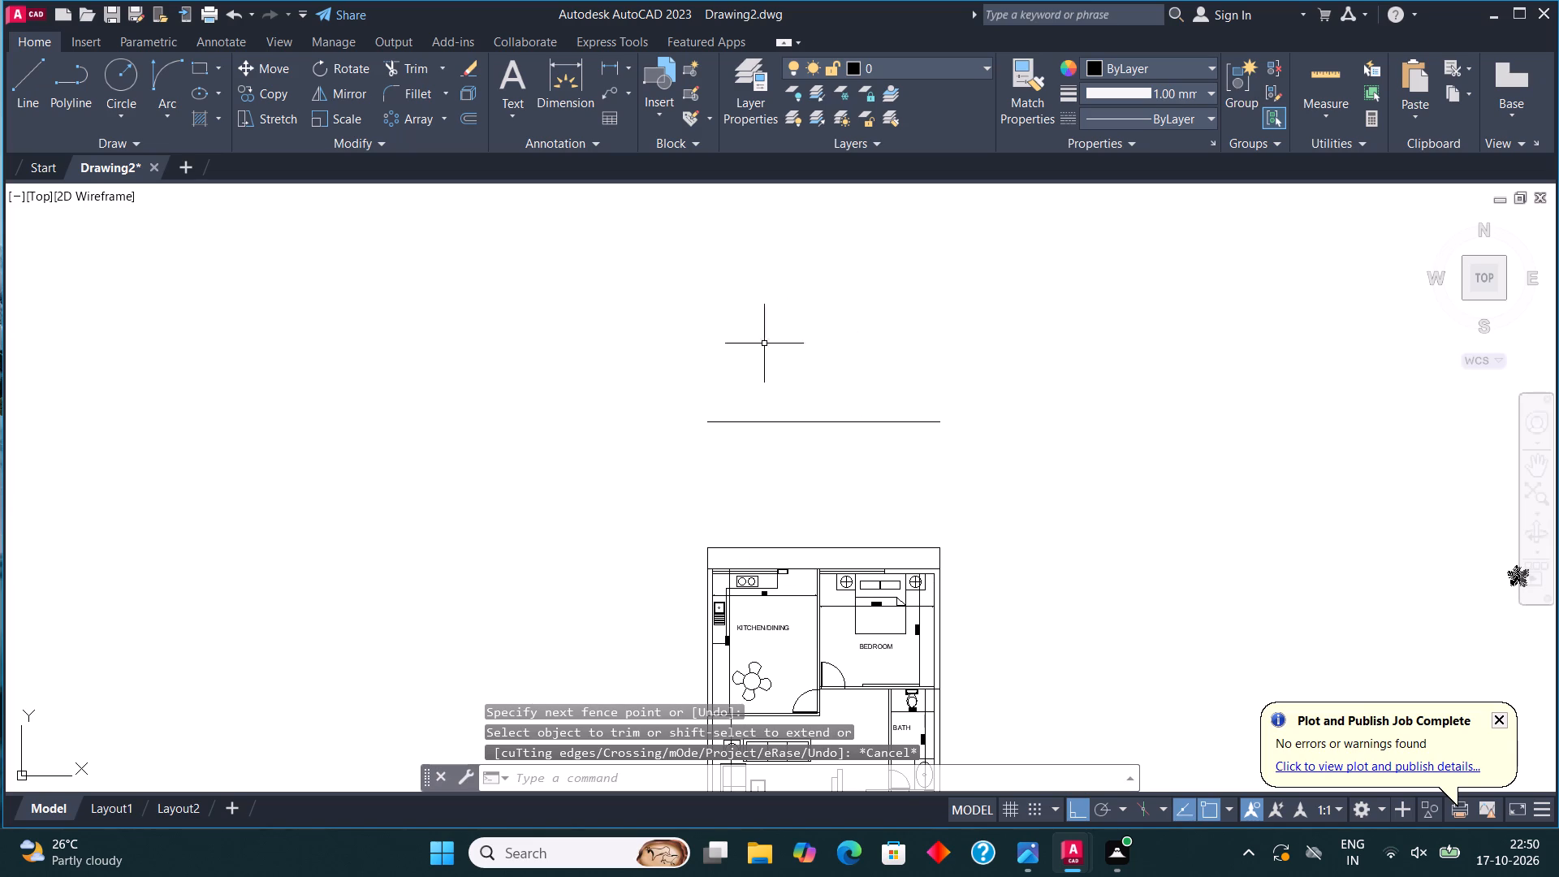
# Draw vertical lines upward from the copied base line, at its bedroom-side end and in line with the kitchen–bedroom partition.
pyautogui.click(41, 73)
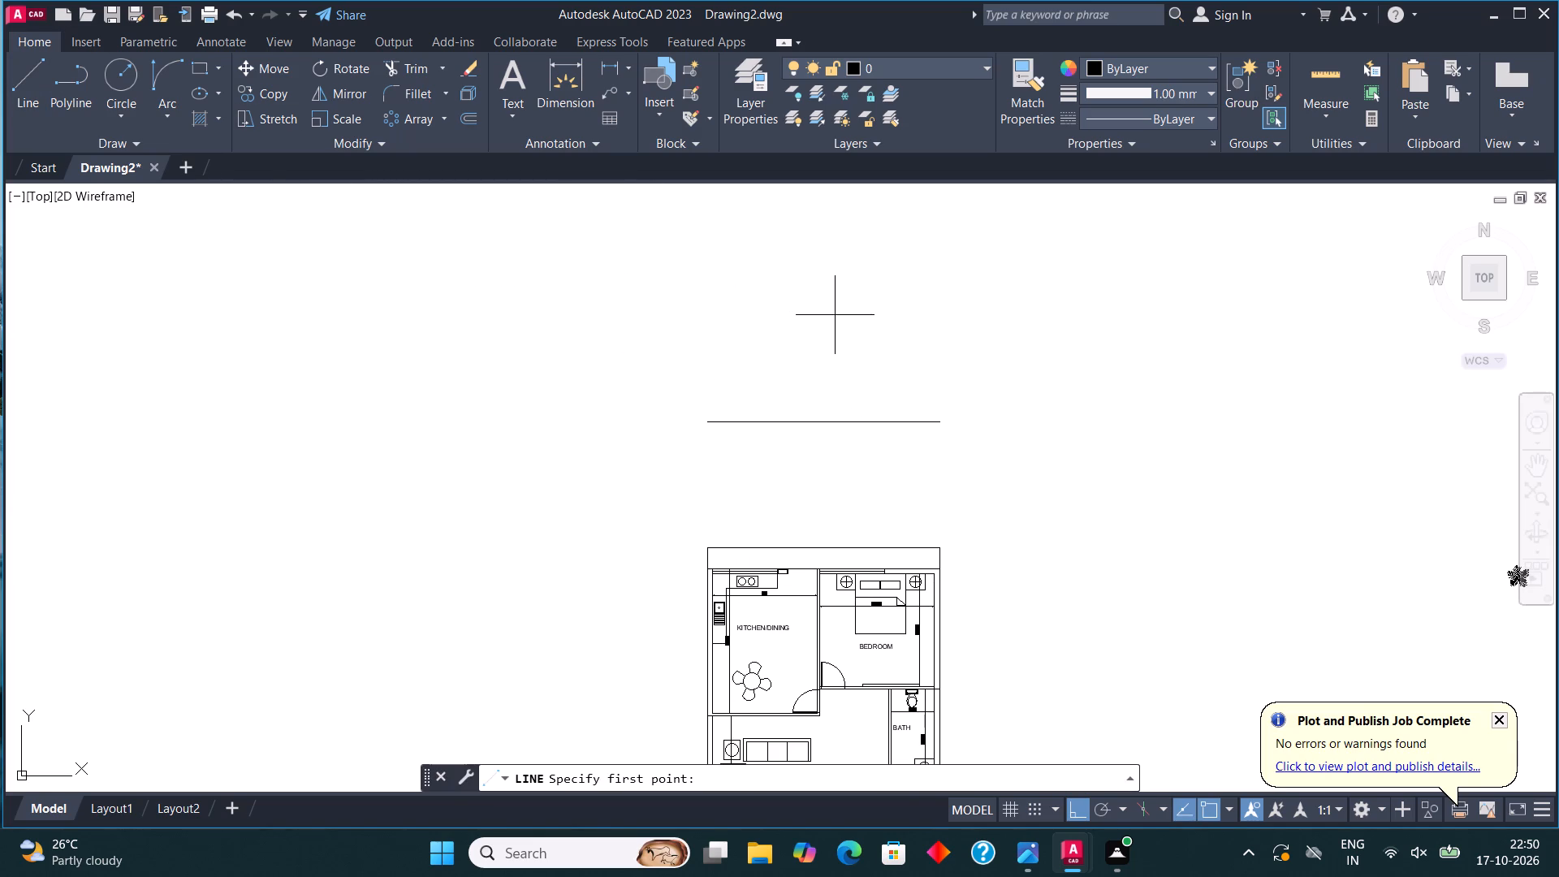
pyautogui.click(936, 421)
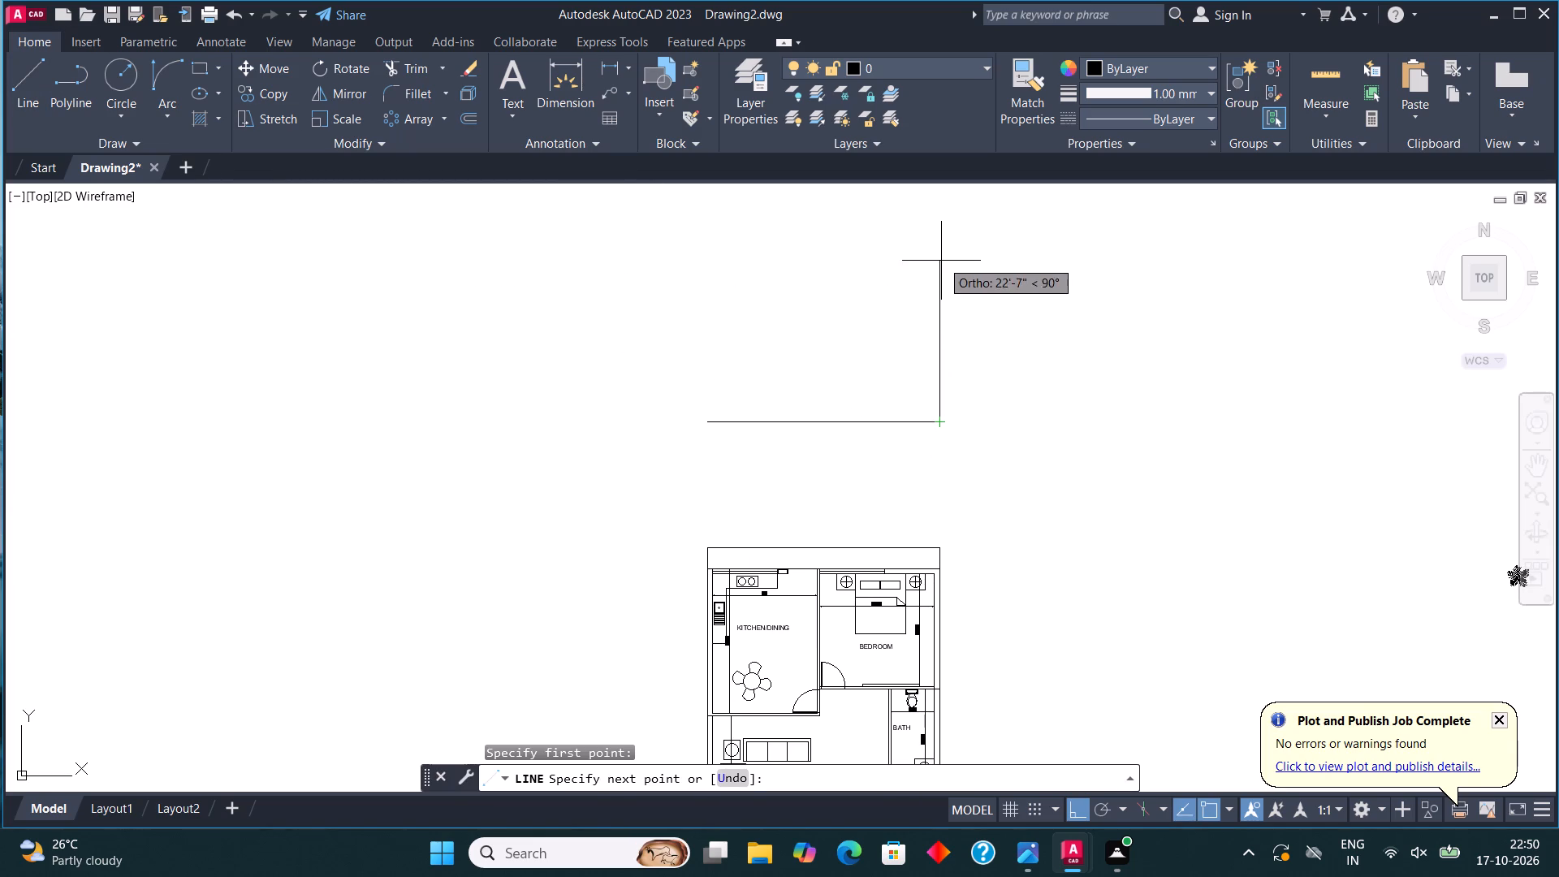
pyautogui.click(940, 248)
pyautogui.press('Escape')
pyautogui.click(17, 83)
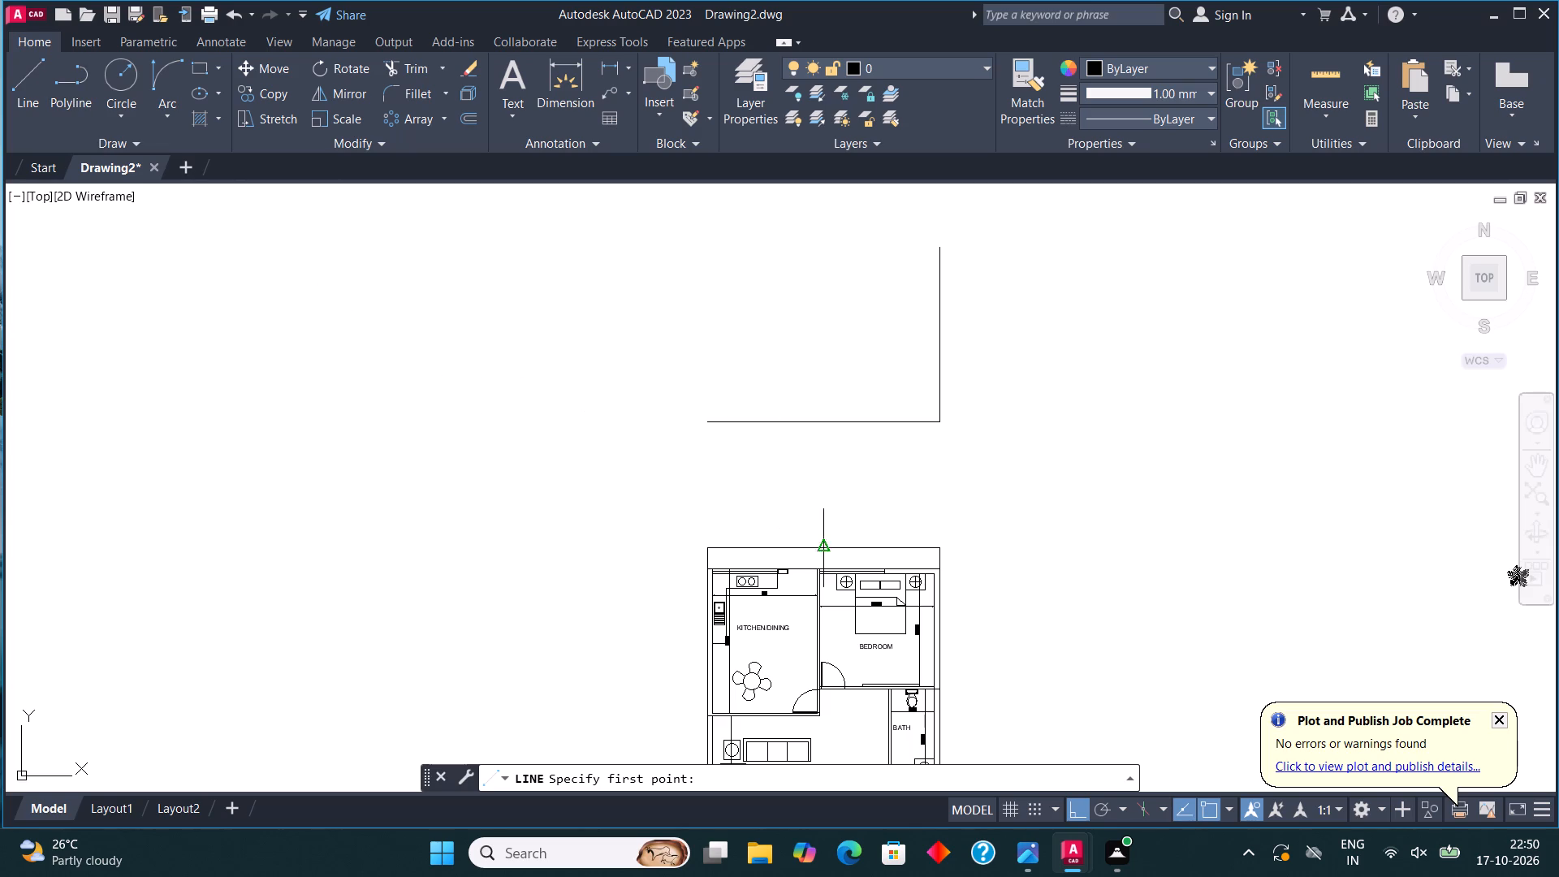
pyautogui.click(819, 426)
pyautogui.click(827, 234)
pyautogui.press('Escape')
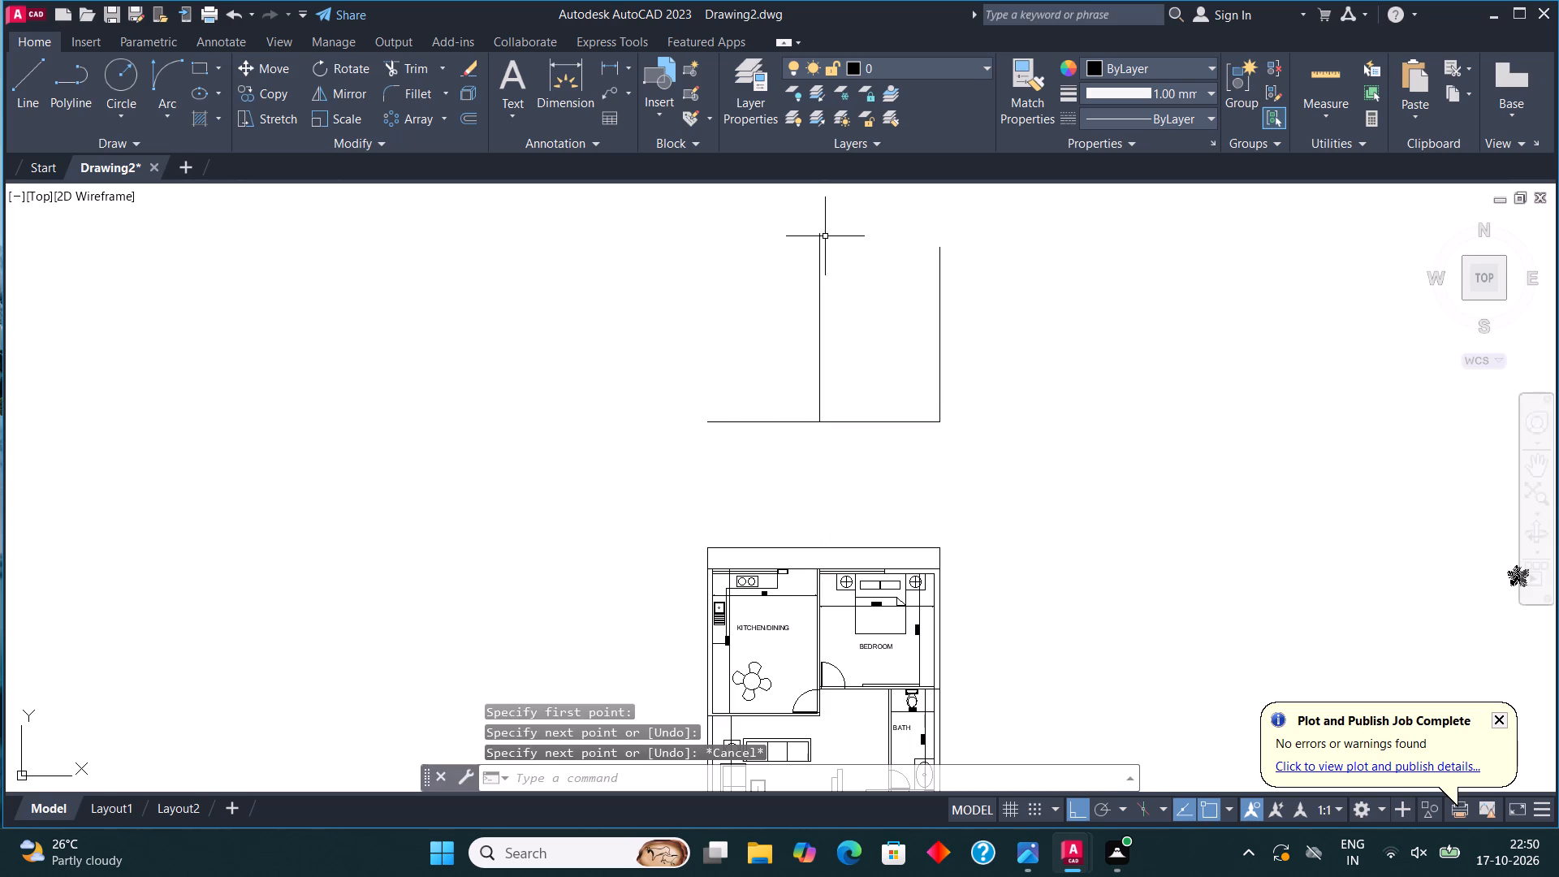
# Draw a line up from the base line's kitchen-side end and across to the middle vertical, forming a low bottom rectangle.
pyautogui.click(10, 93)
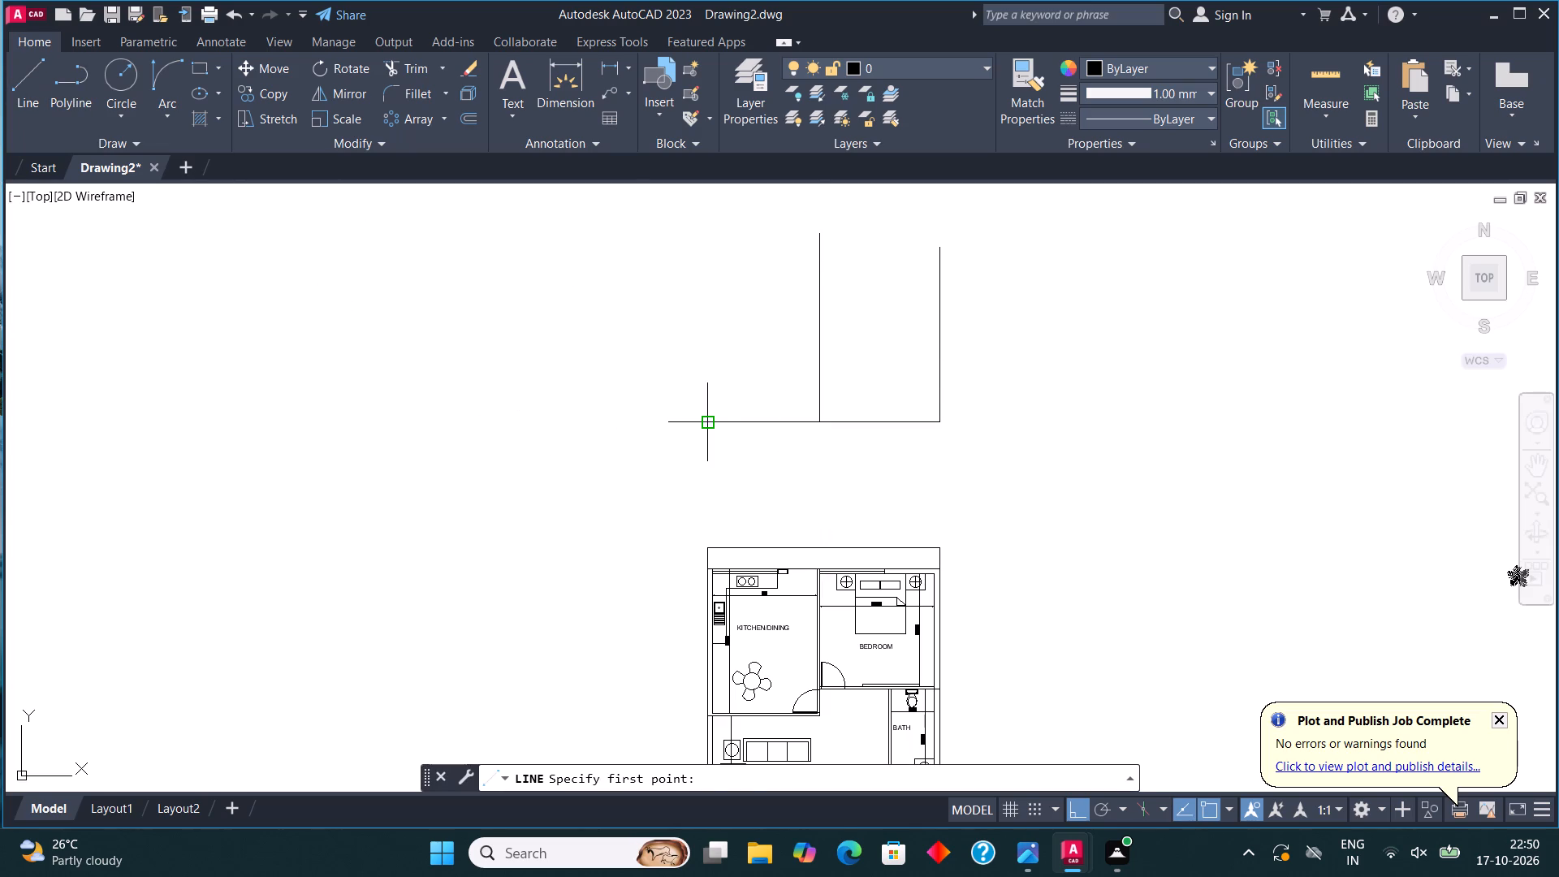
pyautogui.click(710, 420)
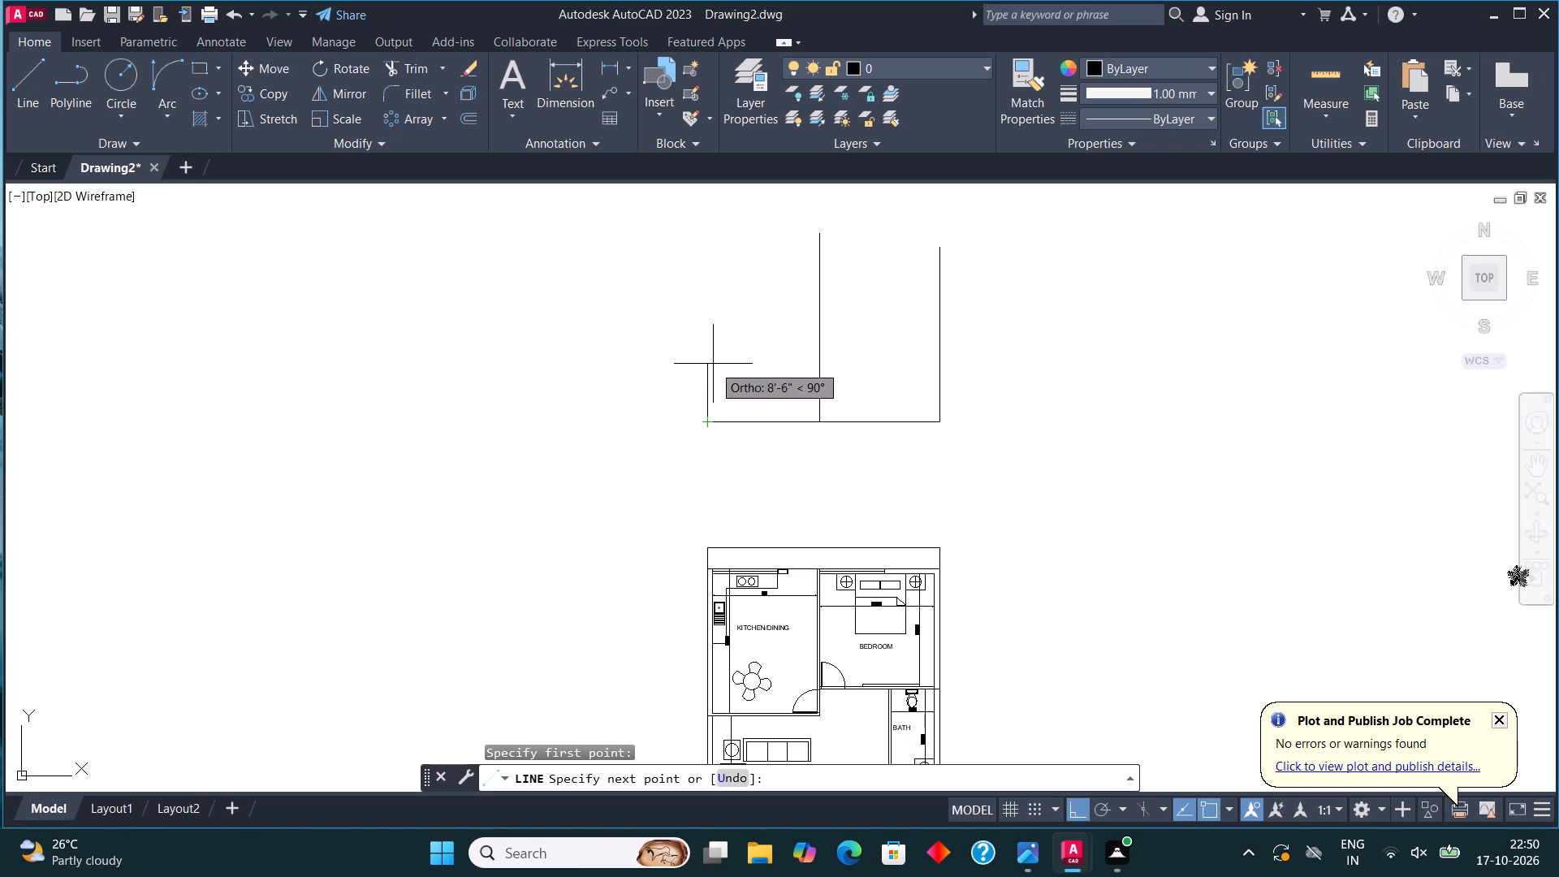
pyautogui.scroll(2, 712, 389)
pyautogui.click(702, 366)
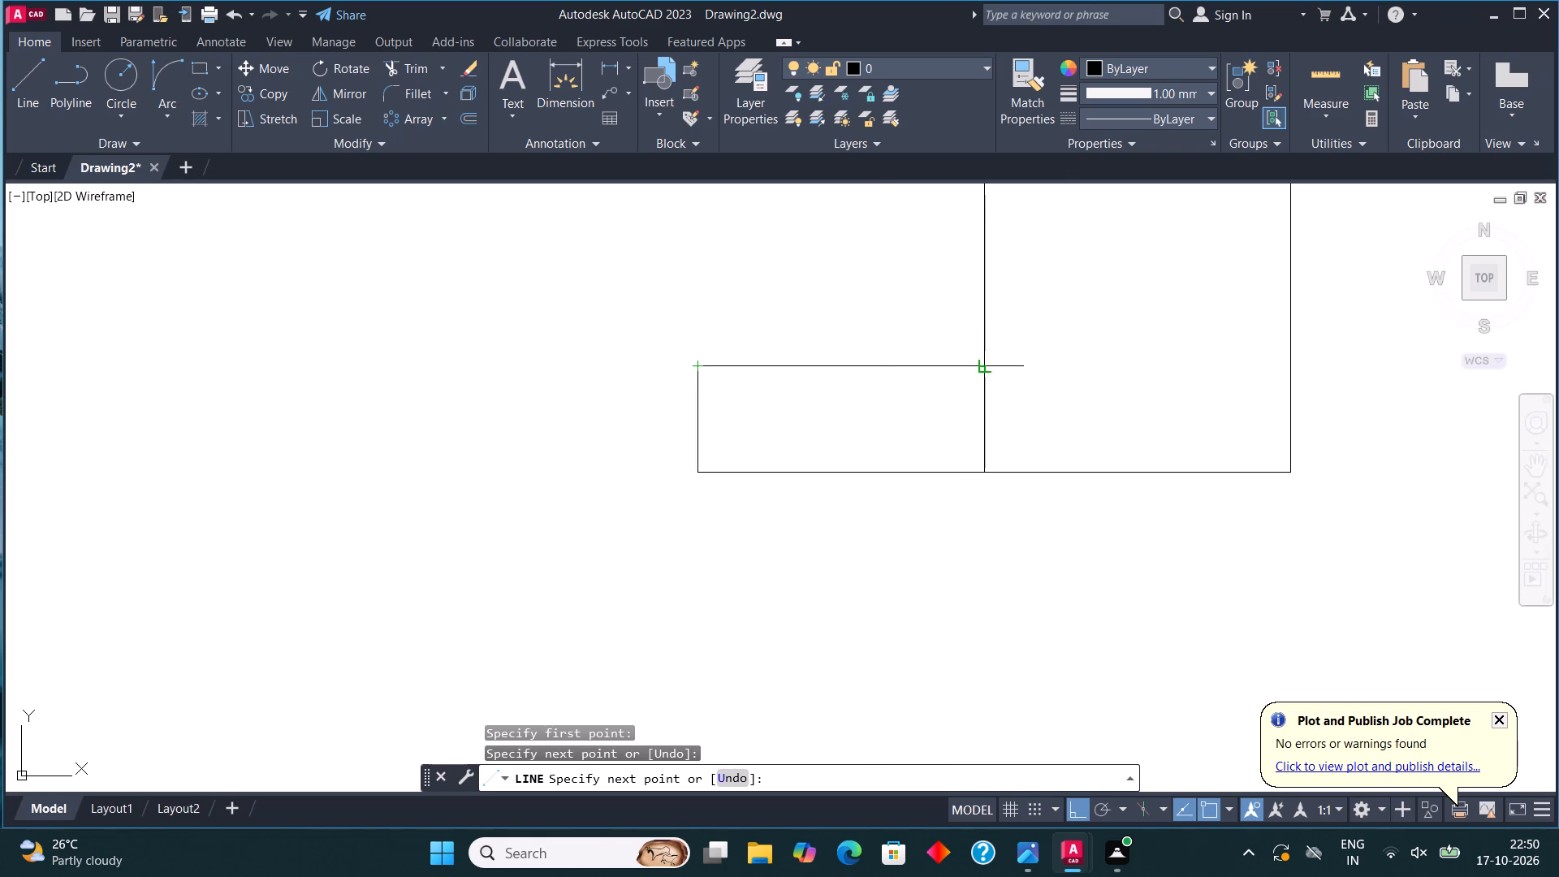
pyautogui.click(981, 371)
pyautogui.press('Escape')
# Draw a line about 13'-8" up from the low rectangle's outer upper corner and across to the middle vertical.
pyautogui.click(25, 76)
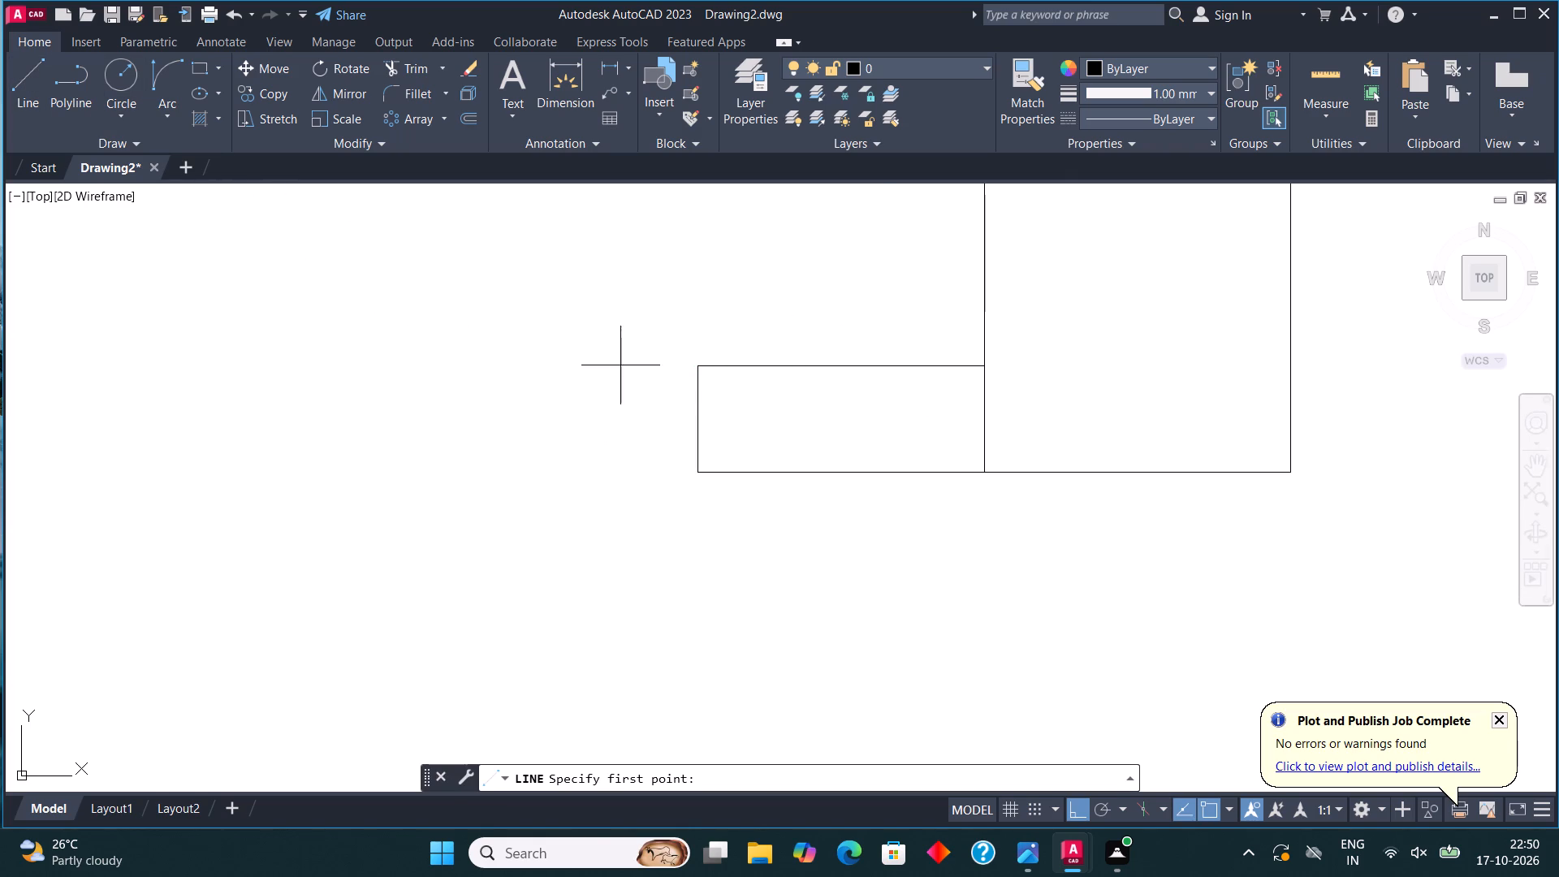
pyautogui.click(702, 366)
pyautogui.moveTo(706, 362); pyautogui.dragTo(706, 558, button='middle')
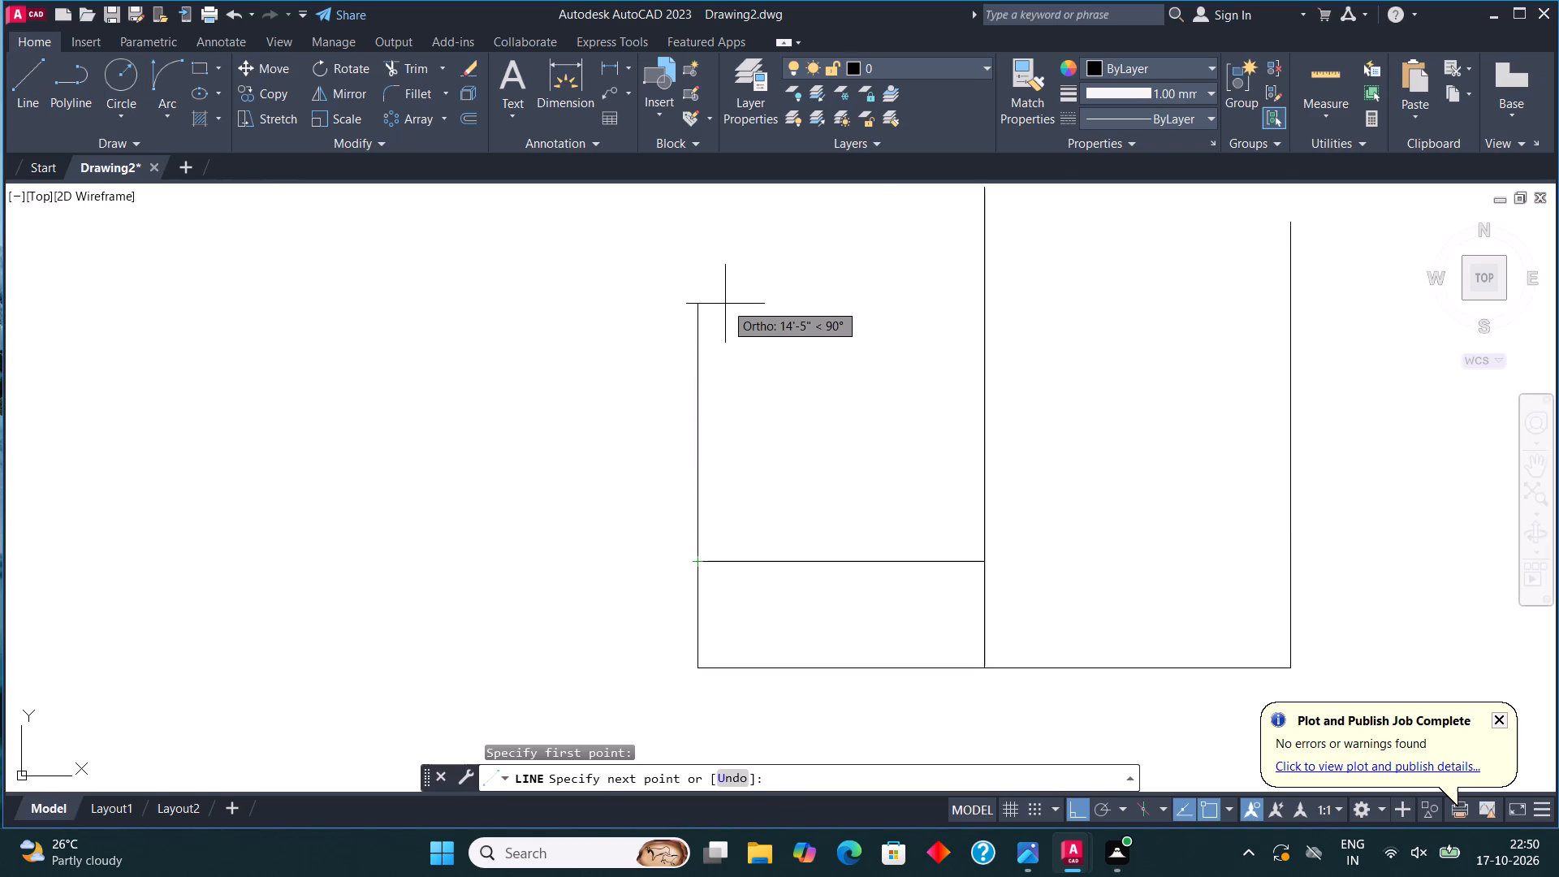
pyautogui.scroll(-2, 725, 303)
pyautogui.moveTo(725, 303); pyautogui.dragTo(733, 429, button='middle')
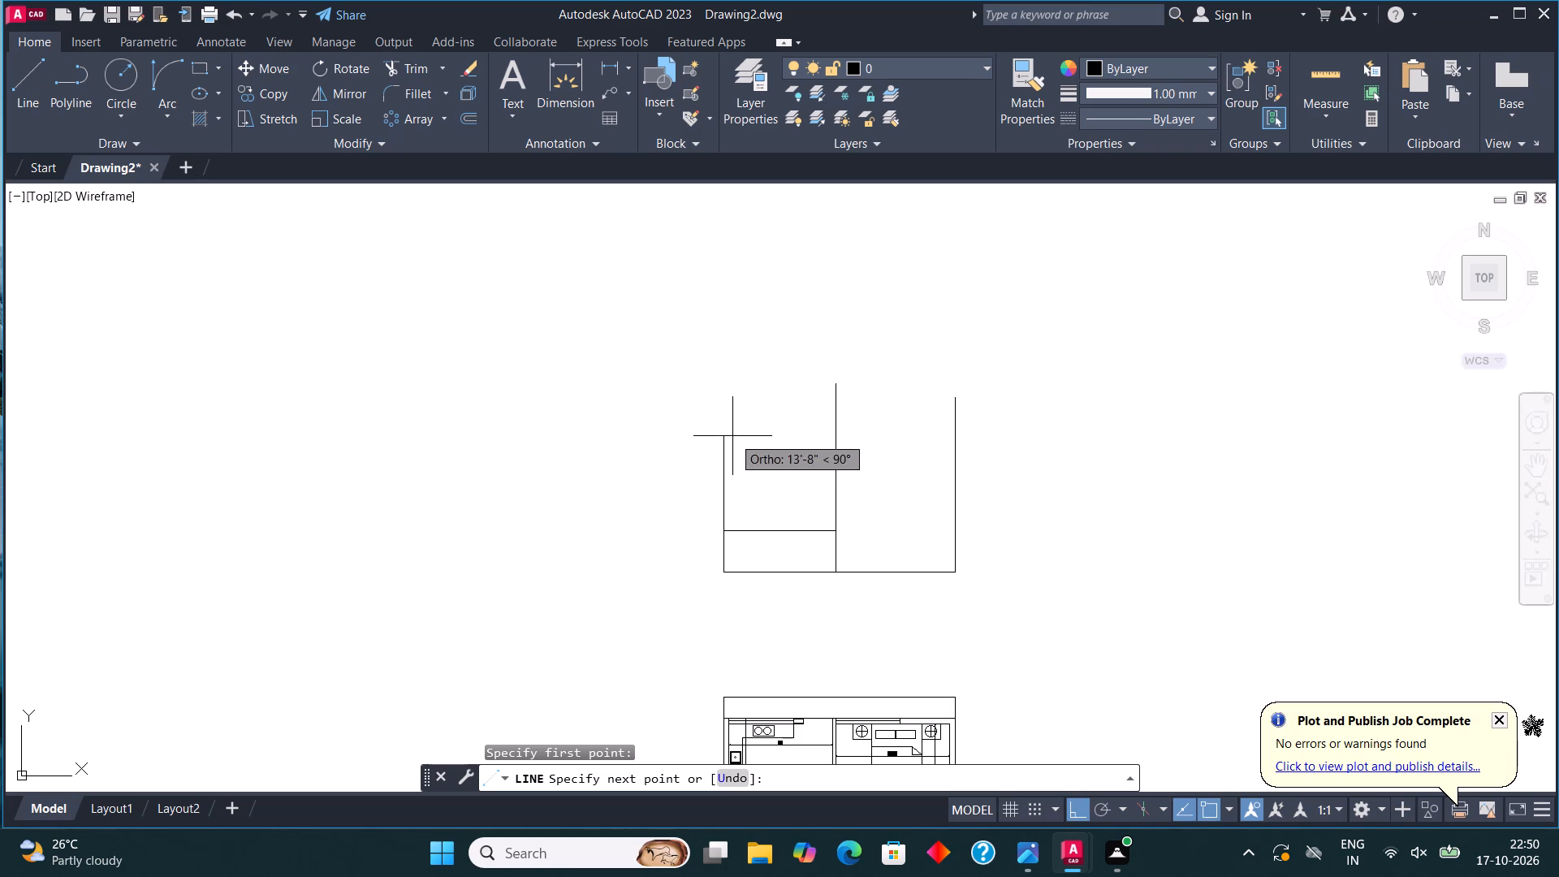
pyautogui.click(733, 436)
pyautogui.click(844, 436)
pyautogui.press('Escape')
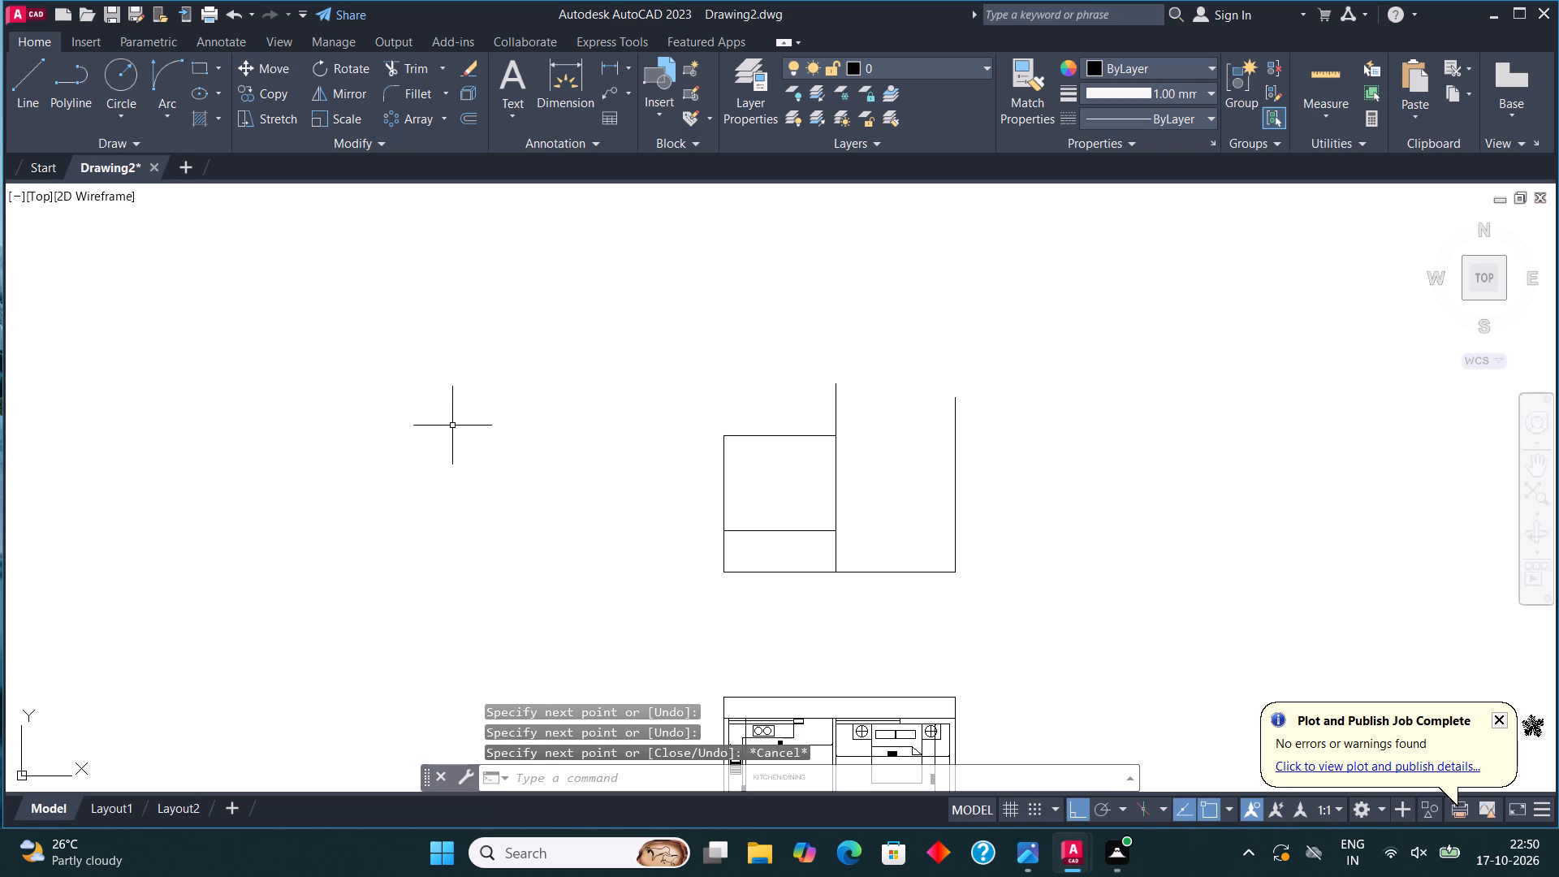
# Draw a line about 6'-6" up from the tall rectangle's outer upper corner and across to the middle vertical's upper end.
pyautogui.click(36, 90)
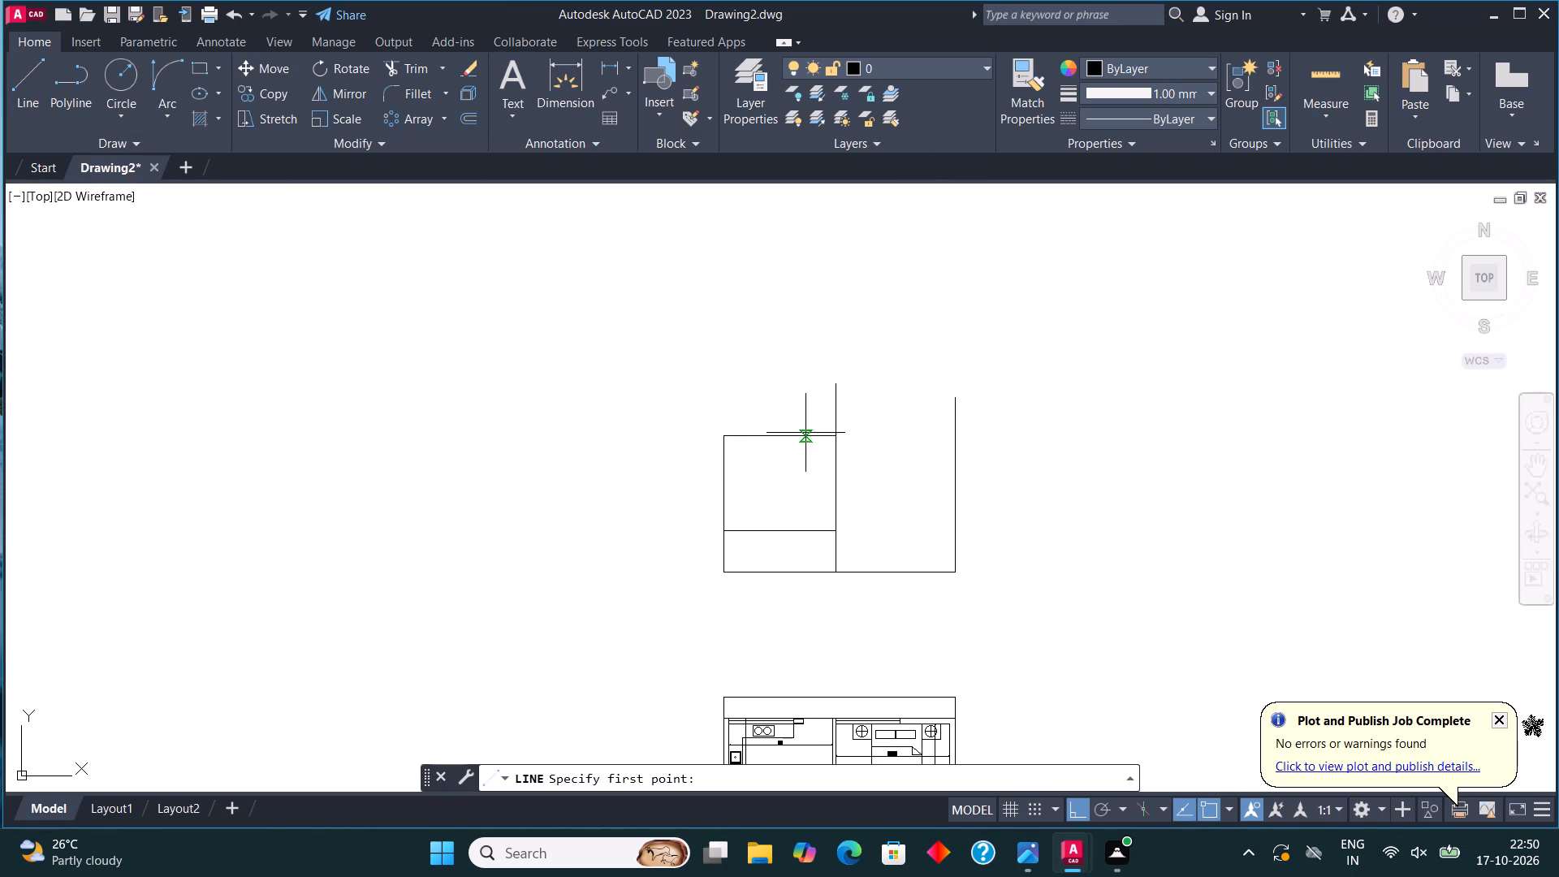
pyautogui.click(724, 432)
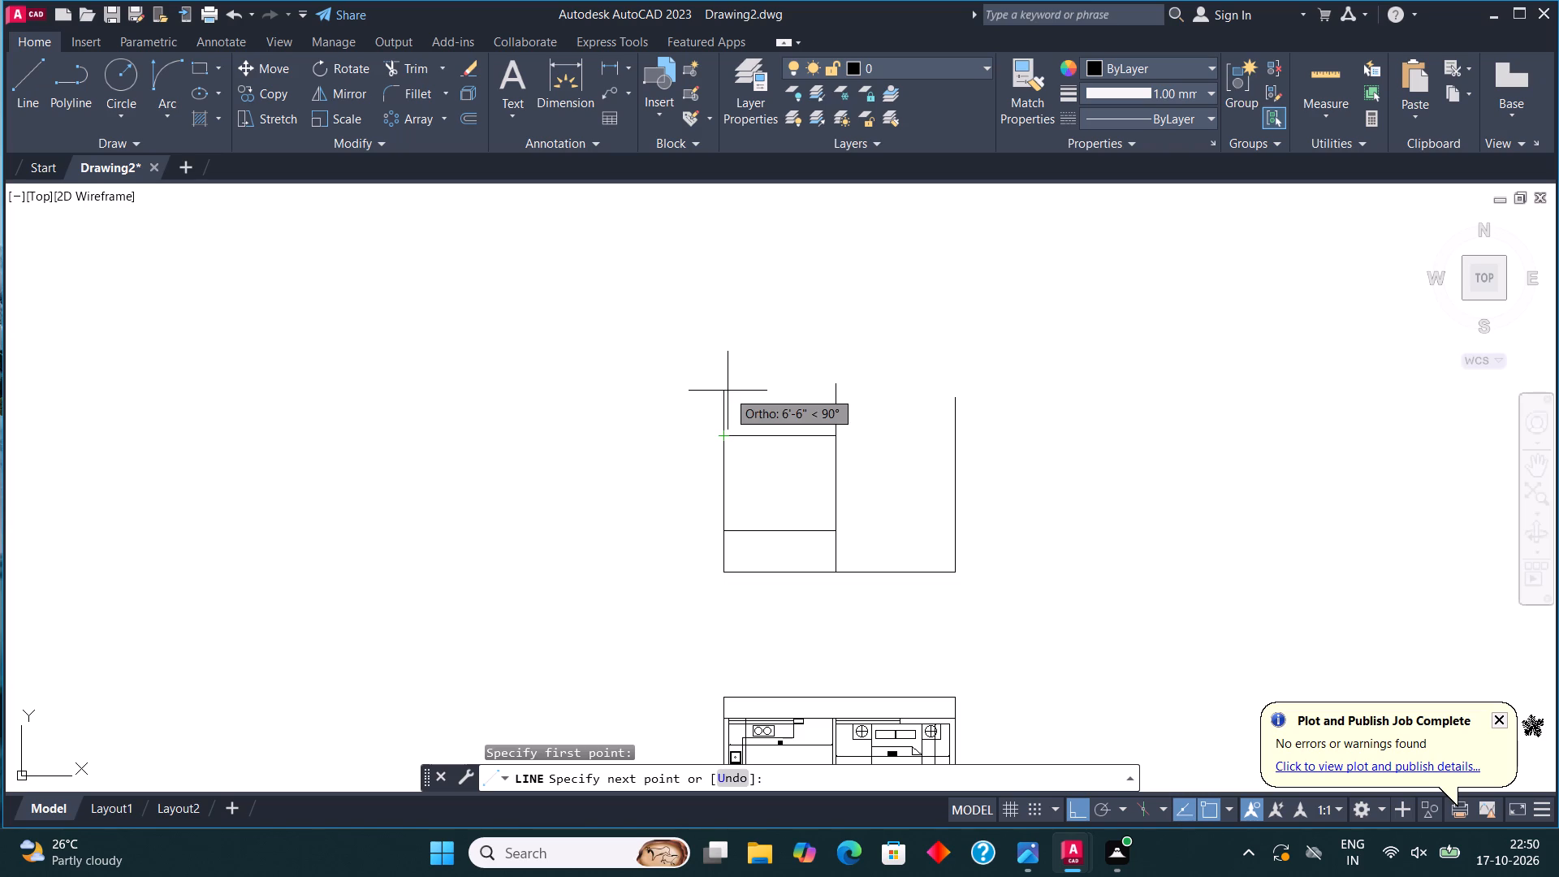
pyautogui.click(725, 389)
pyautogui.click(838, 395)
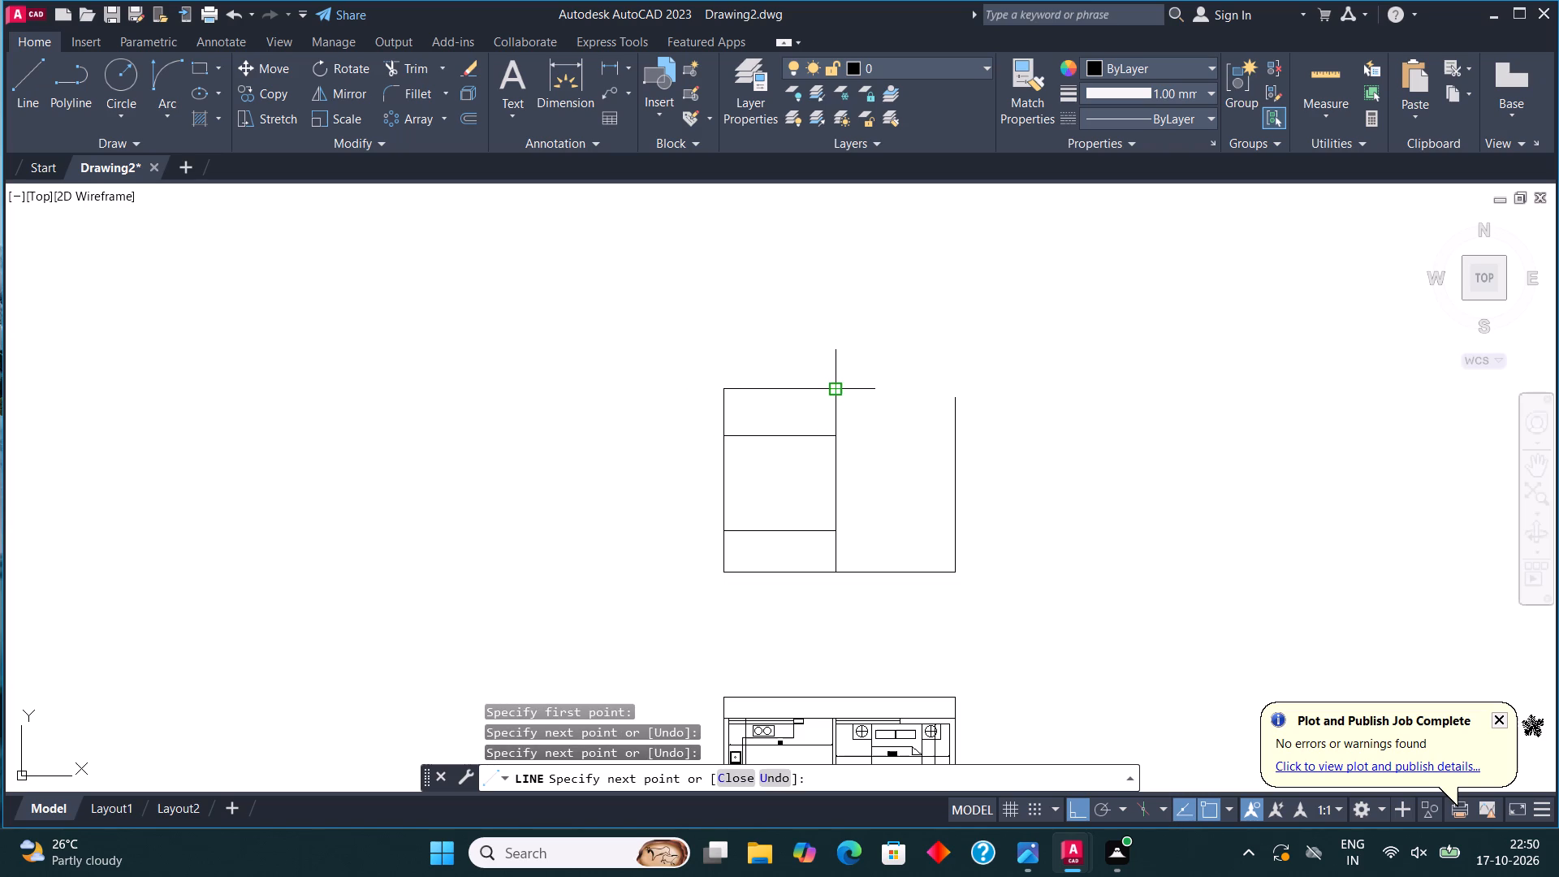
pyautogui.press('Escape')
# Draw lines about 7'-1" up from the middle vertical's upper end, across, and down to the bedroom-side vertical's upper end.
pyautogui.click(27, 61)
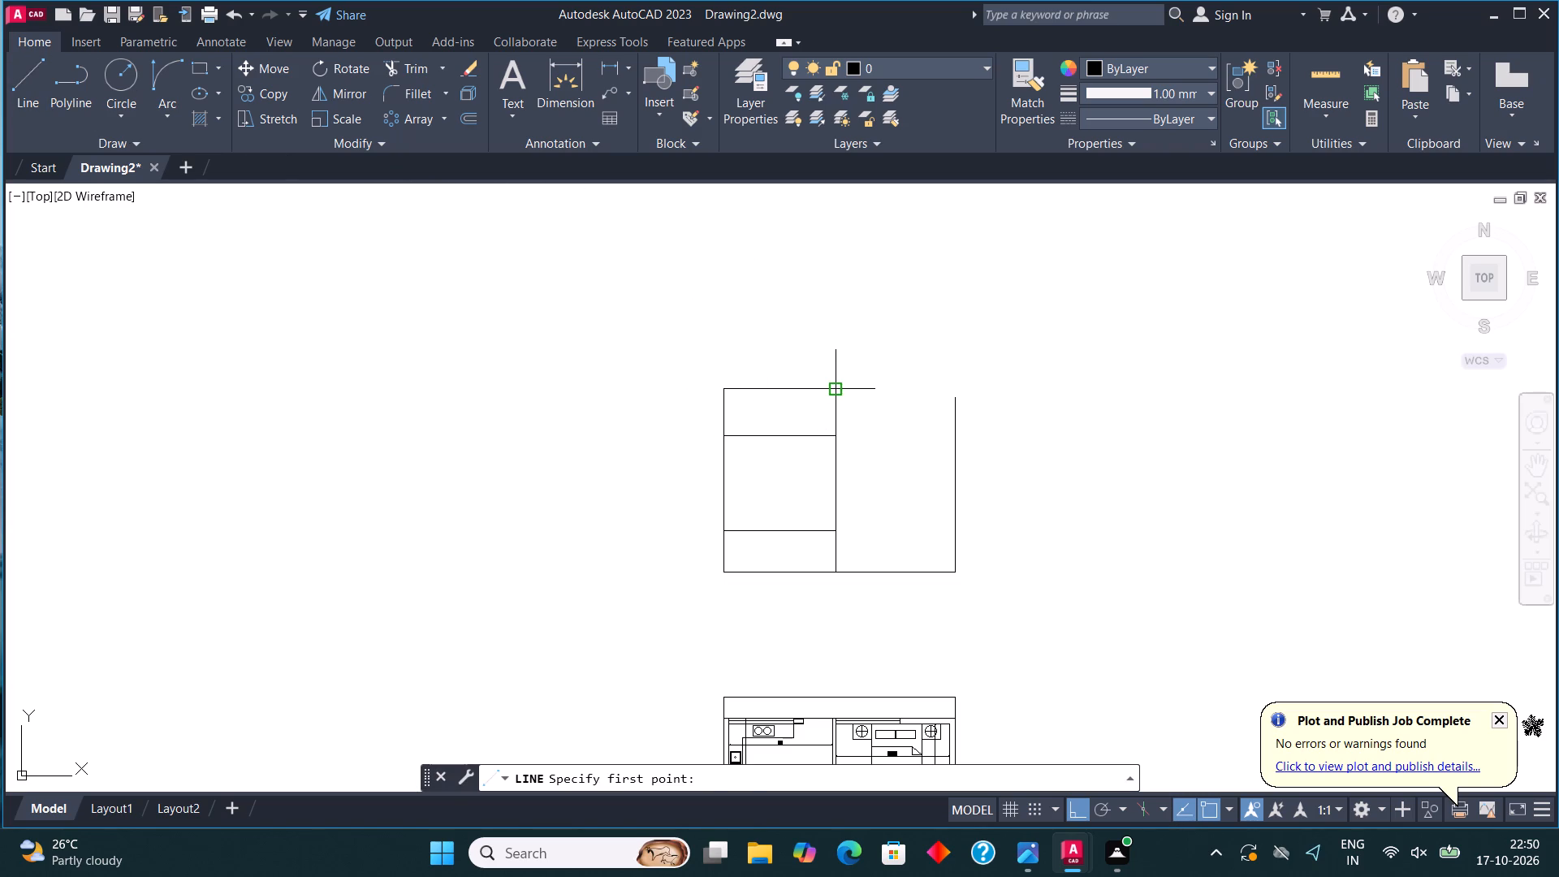
pyautogui.click(838, 383)
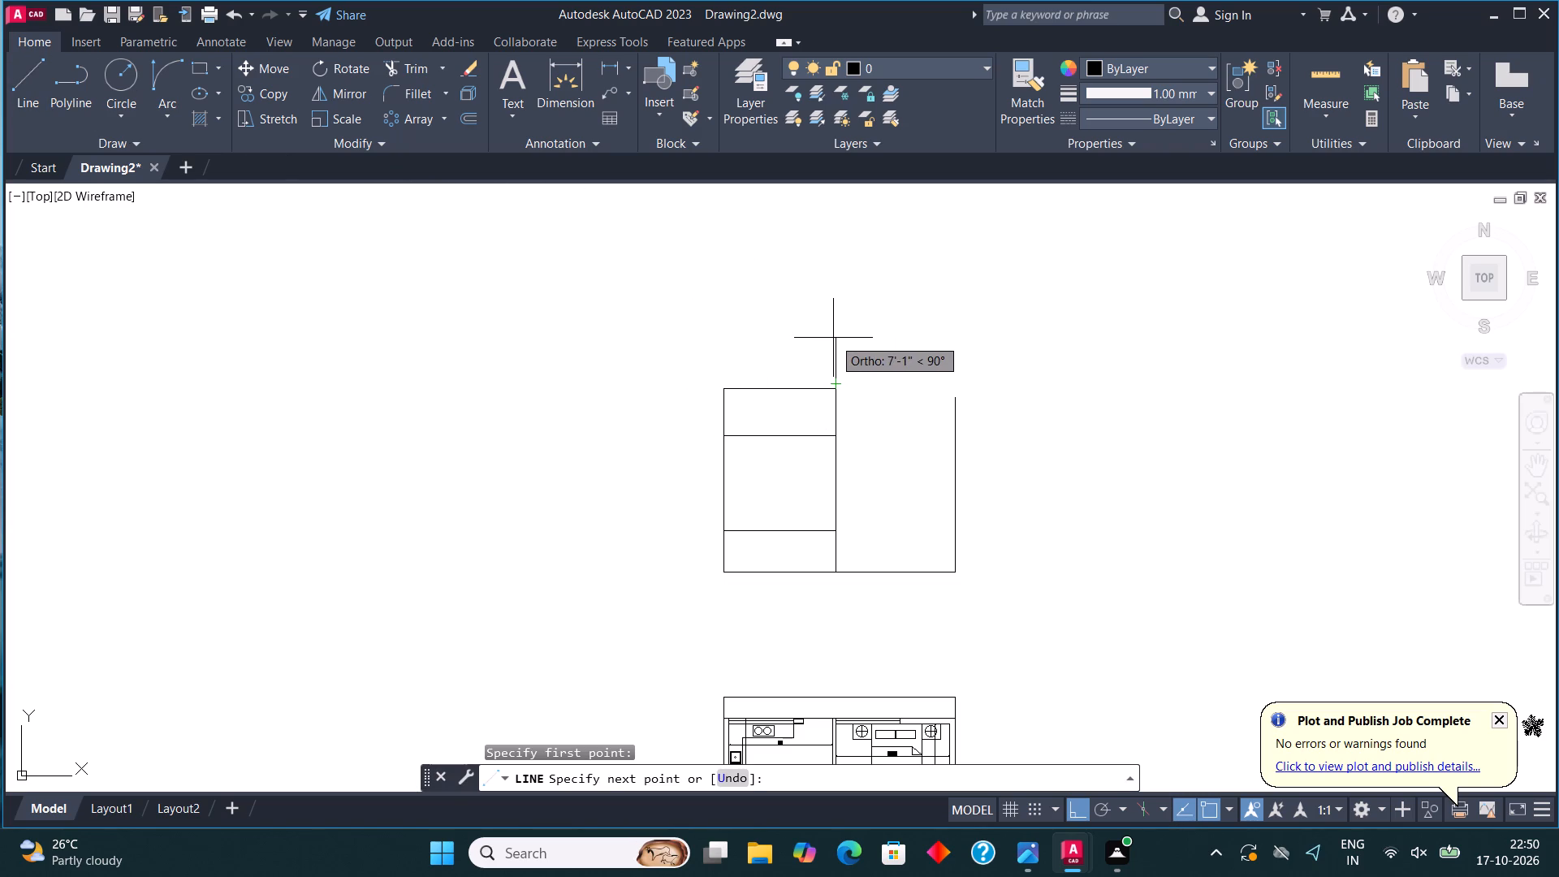
pyautogui.click(834, 338)
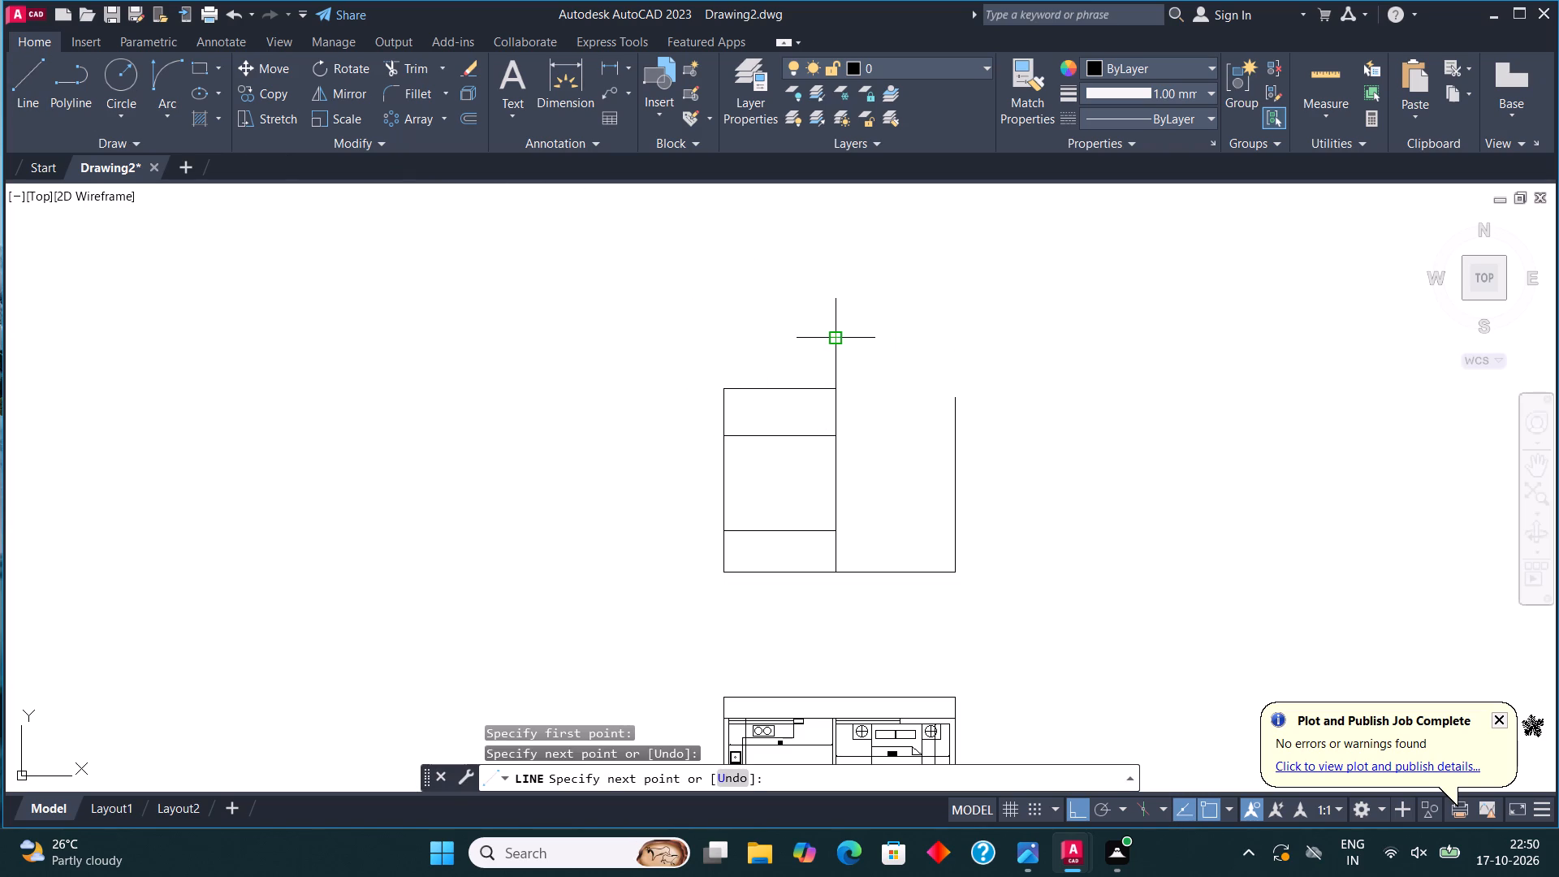
pyautogui.click(950, 360)
pyautogui.click(957, 396)
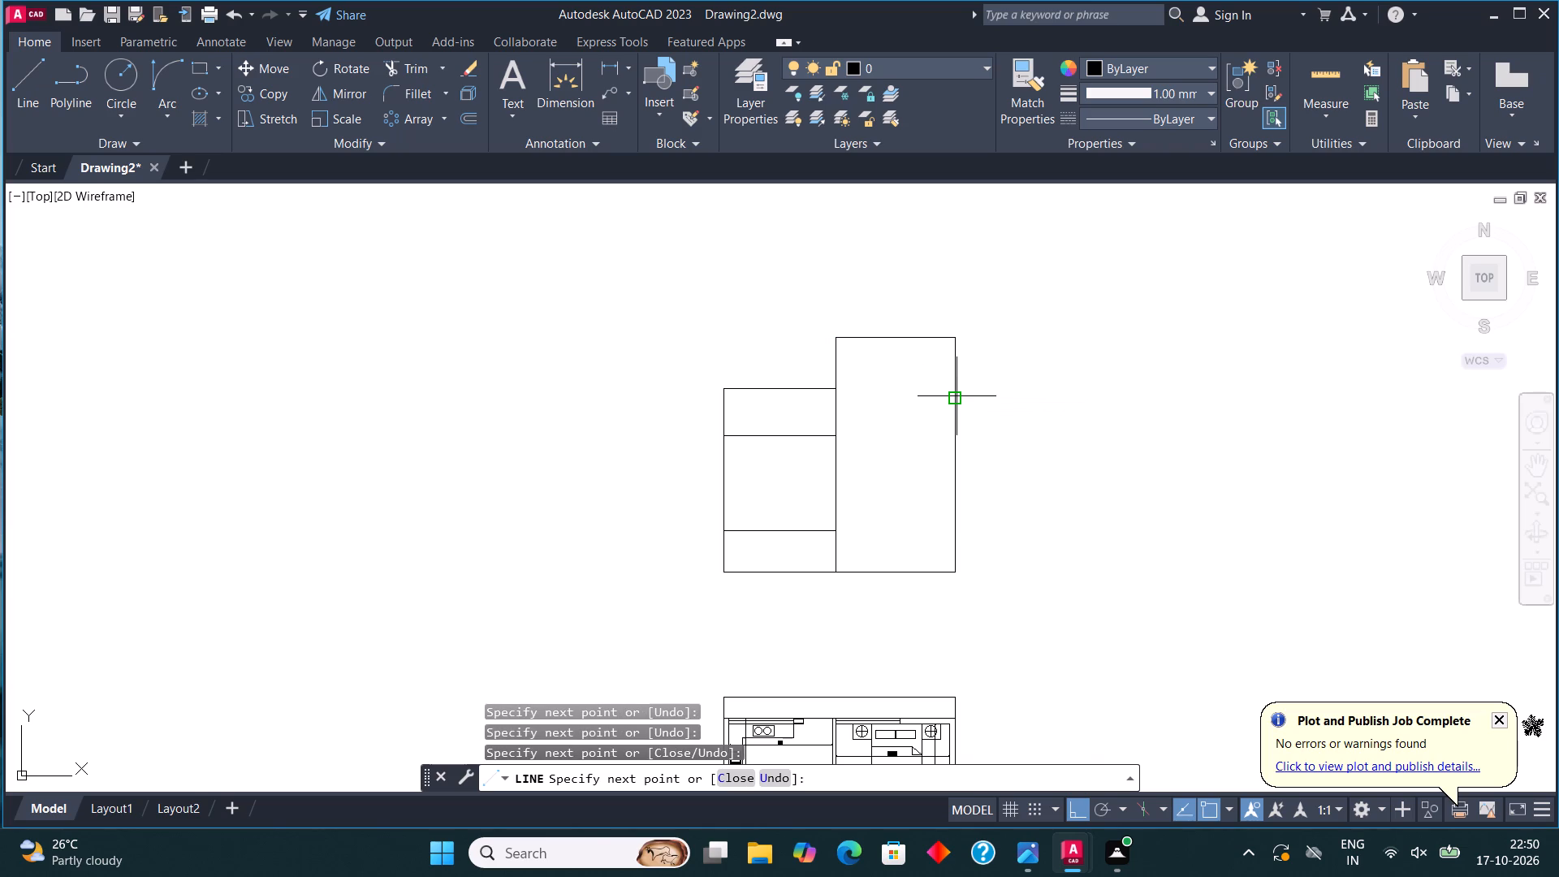
pyautogui.press('Escape')
# Draw a vertical line dividing the kitchen-side block's top rectangle, about a third of its width from the outer edge.
pyautogui.moveTo(931, 370); pyautogui.dragTo(909, 325, button='middle')
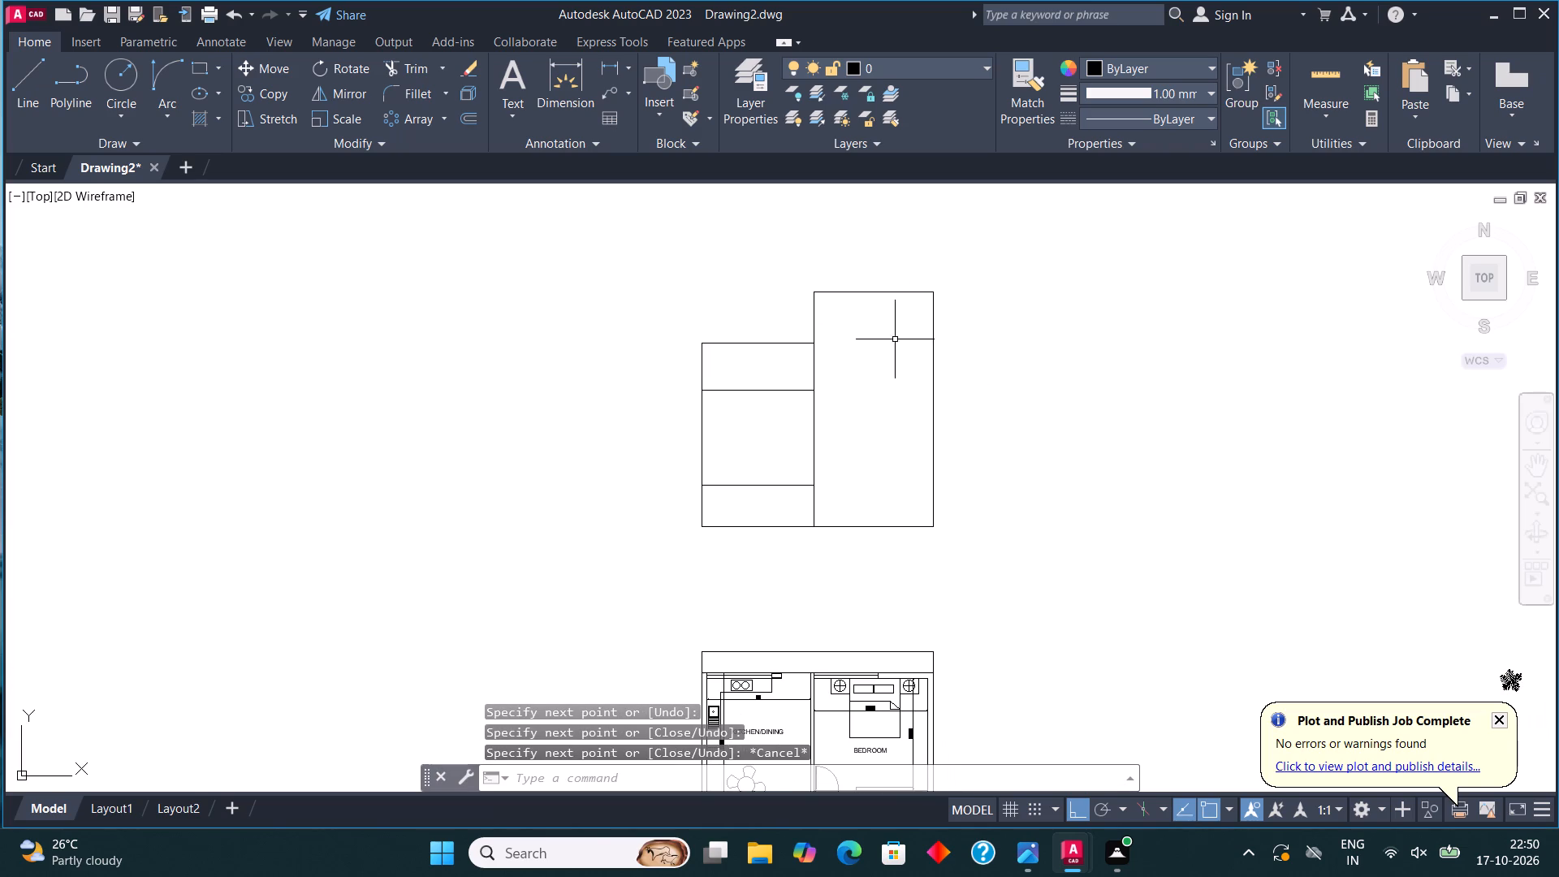
pyautogui.click(28, 89)
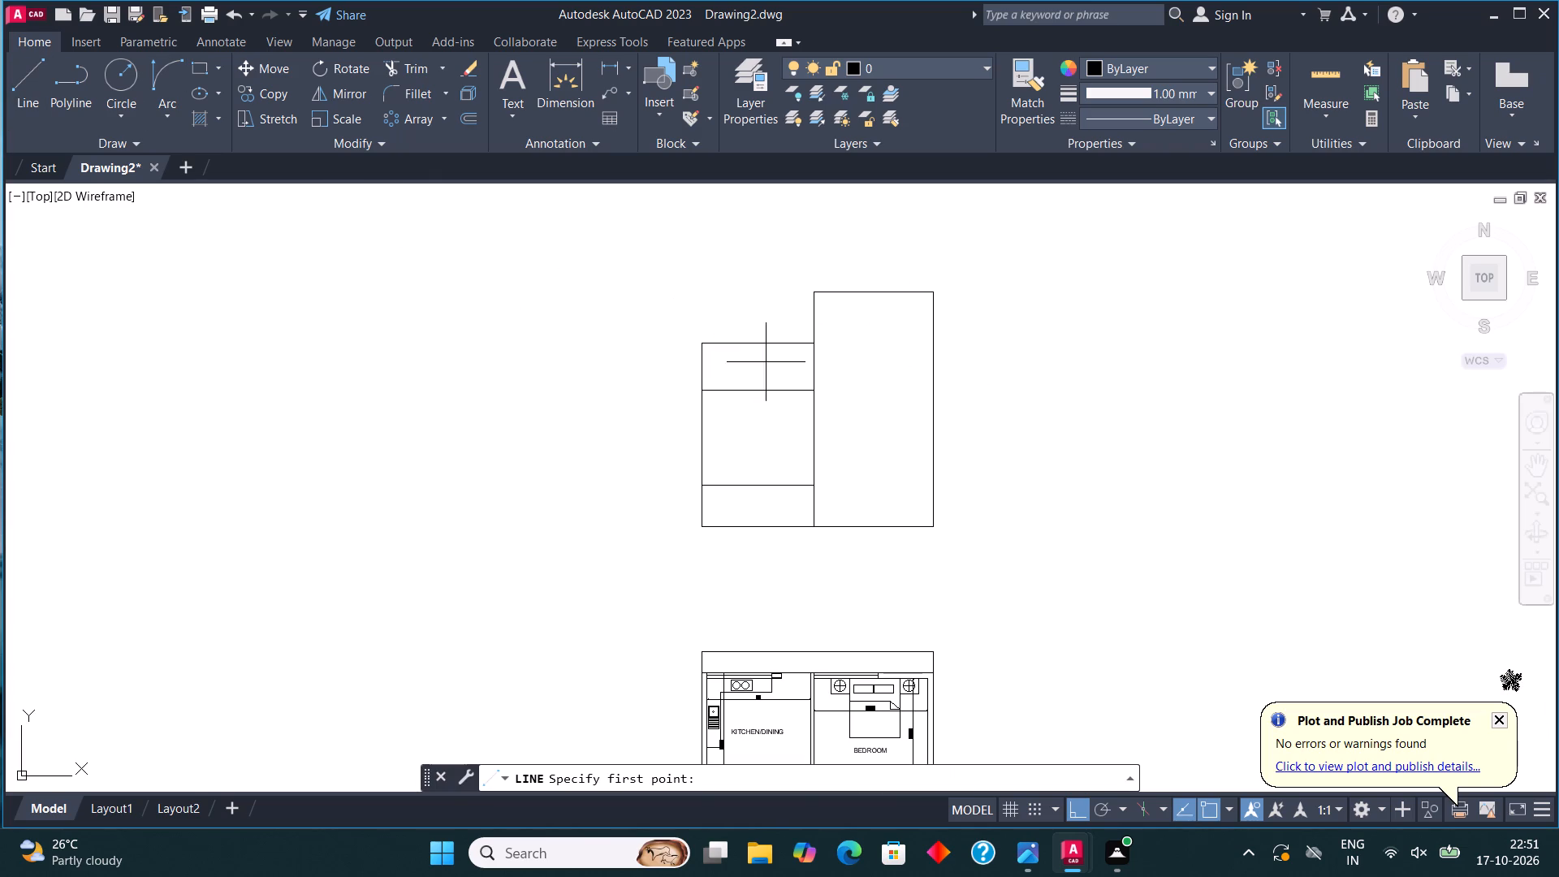
pyautogui.click(741, 345)
pyautogui.click(745, 391)
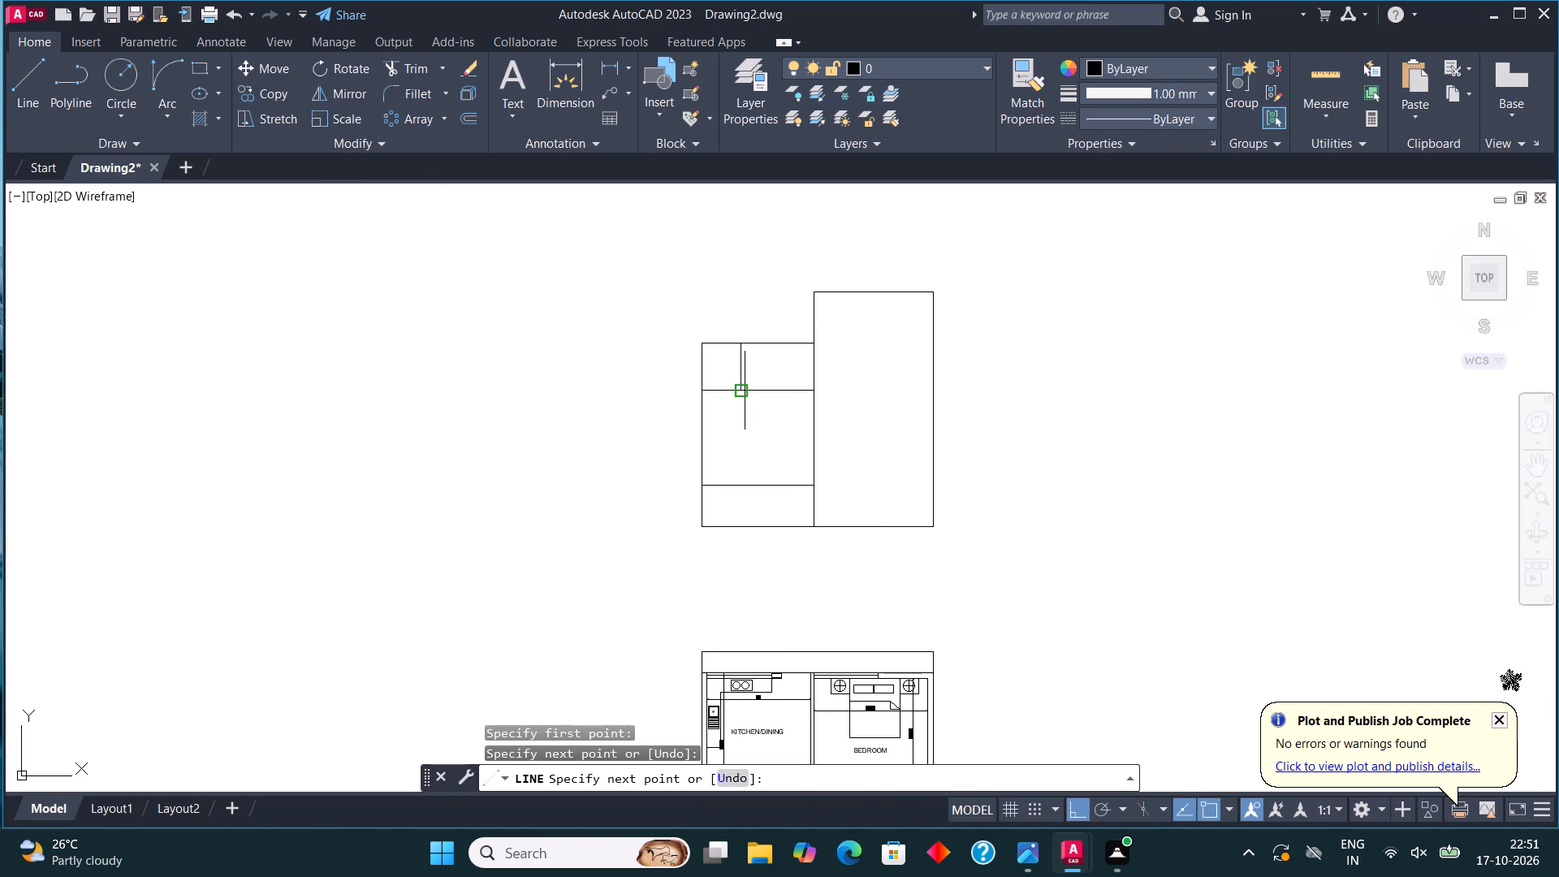
pyautogui.press('Escape')
# Draw a tall narrow window rectangle in the upper half of the bedroom-side block.
pyautogui.moveTo(781, 452); pyautogui.dragTo(771, 381, button='middle')
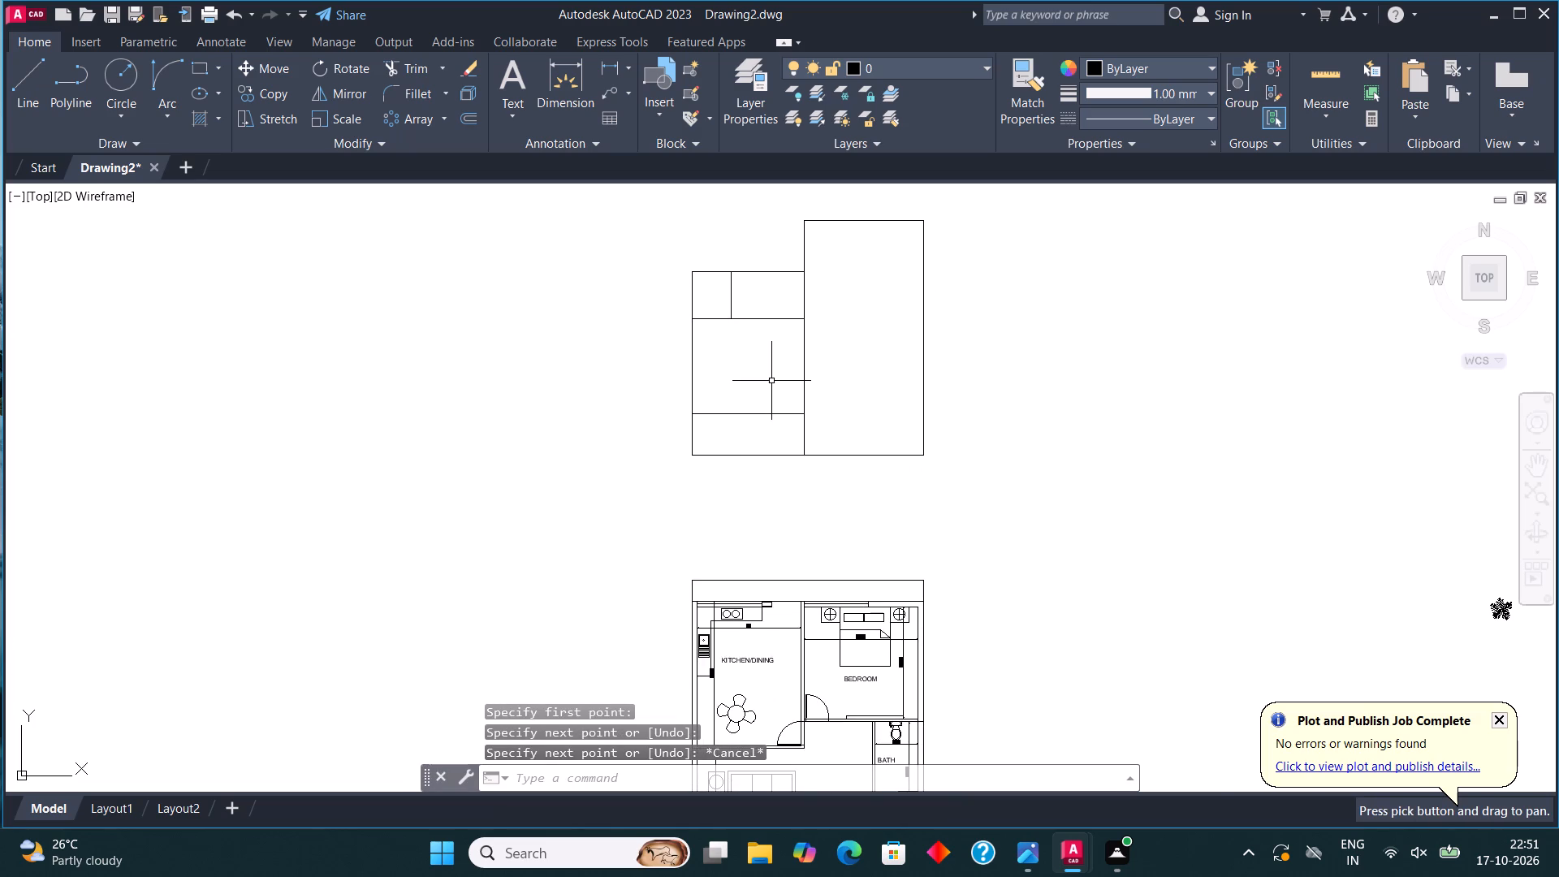
pyautogui.moveTo(821, 361); pyautogui.dragTo(822, 413, button='middle')
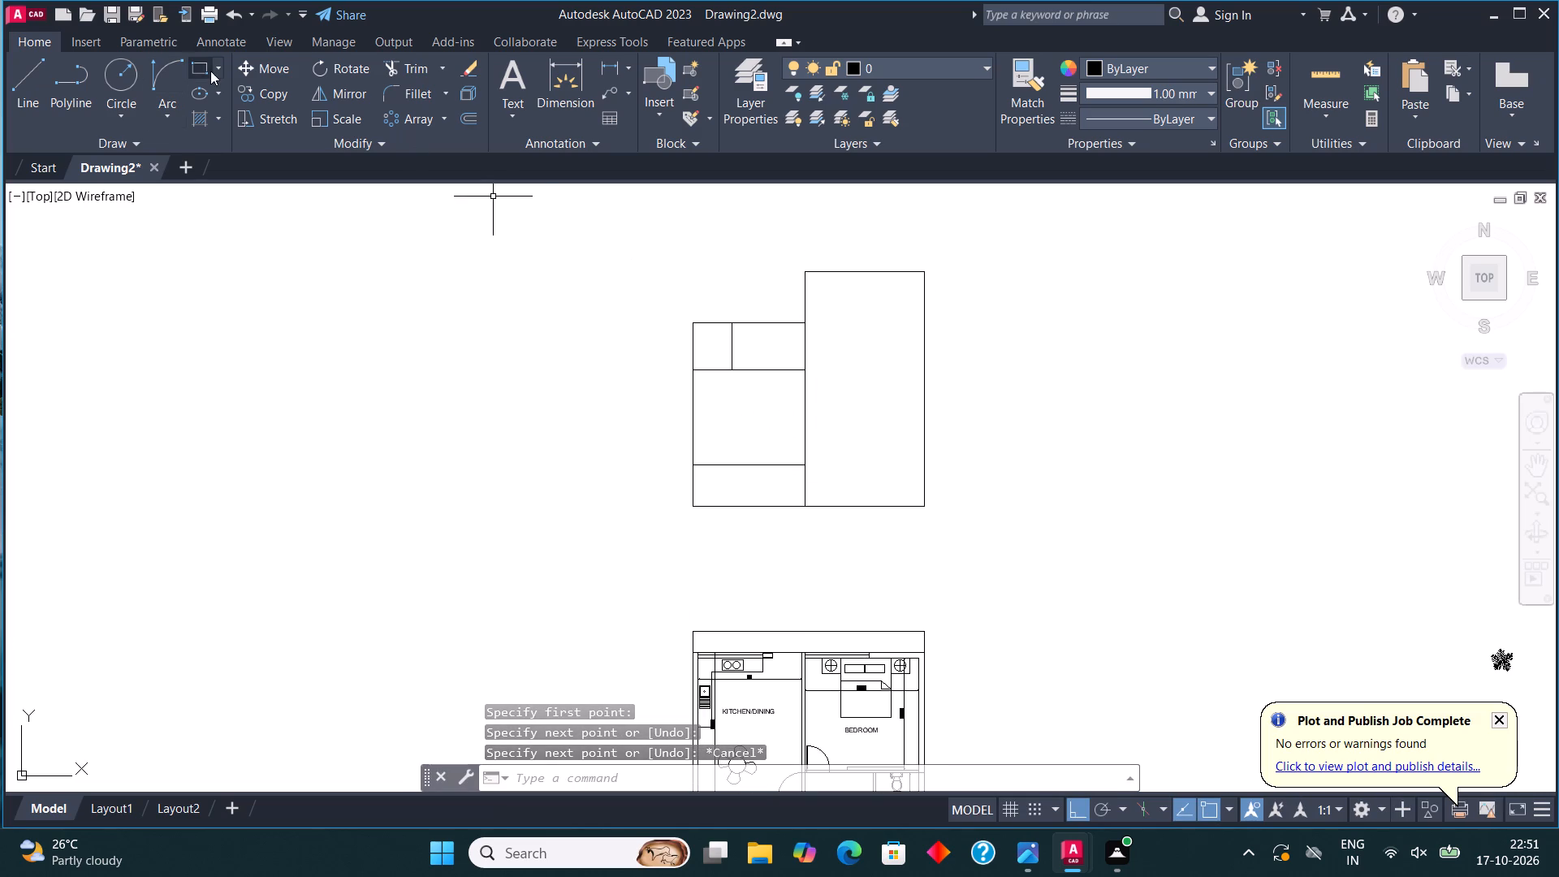
pyautogui.click(196, 69)
pyautogui.scroll(1, 820, 326)
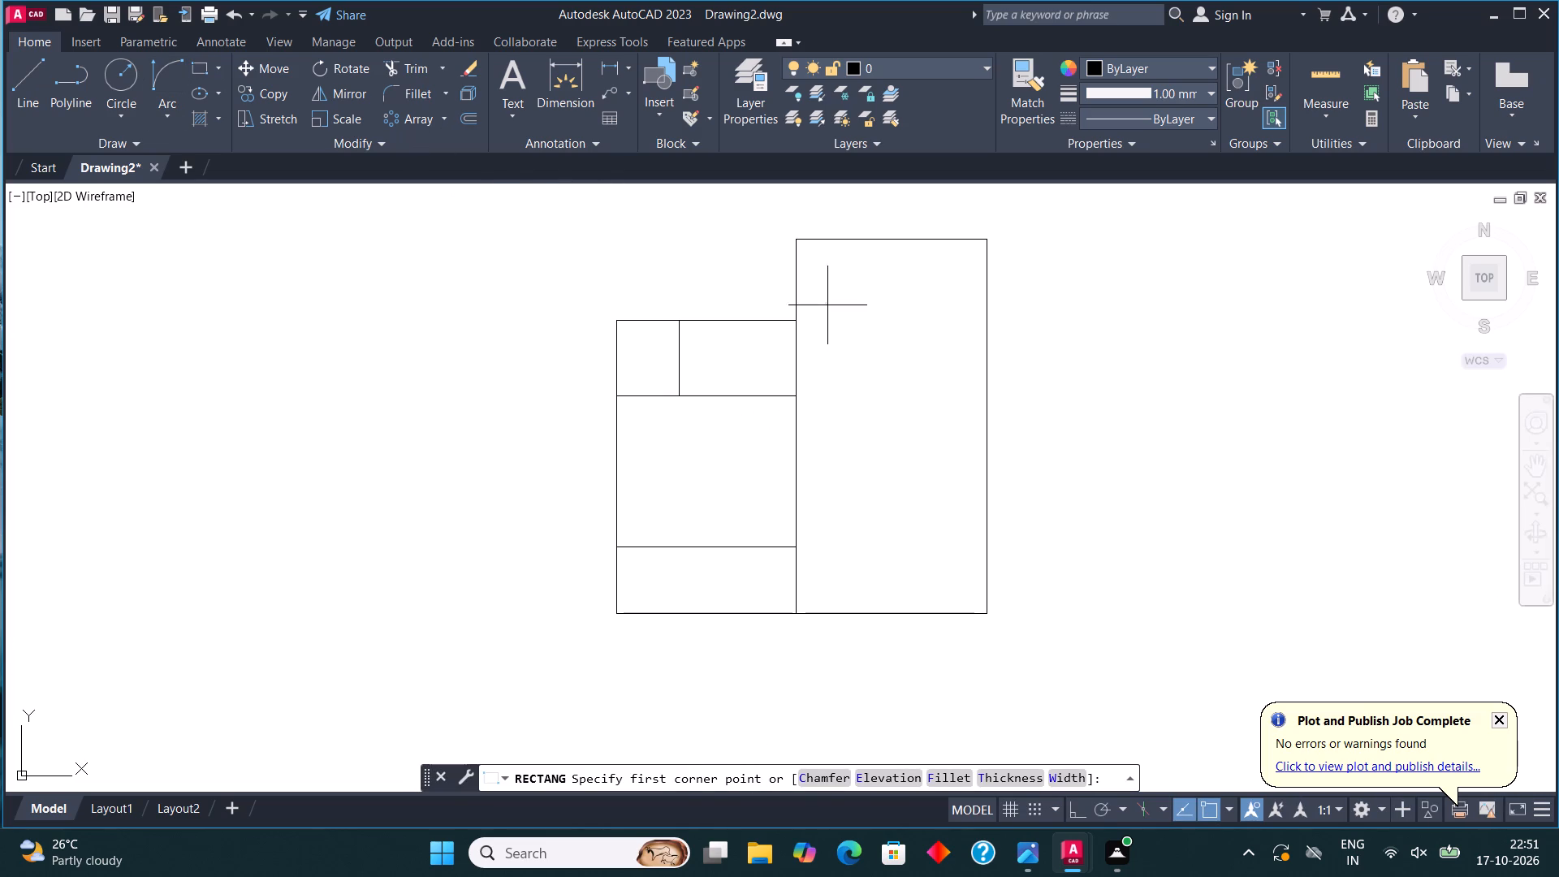
pyautogui.click(856, 268)
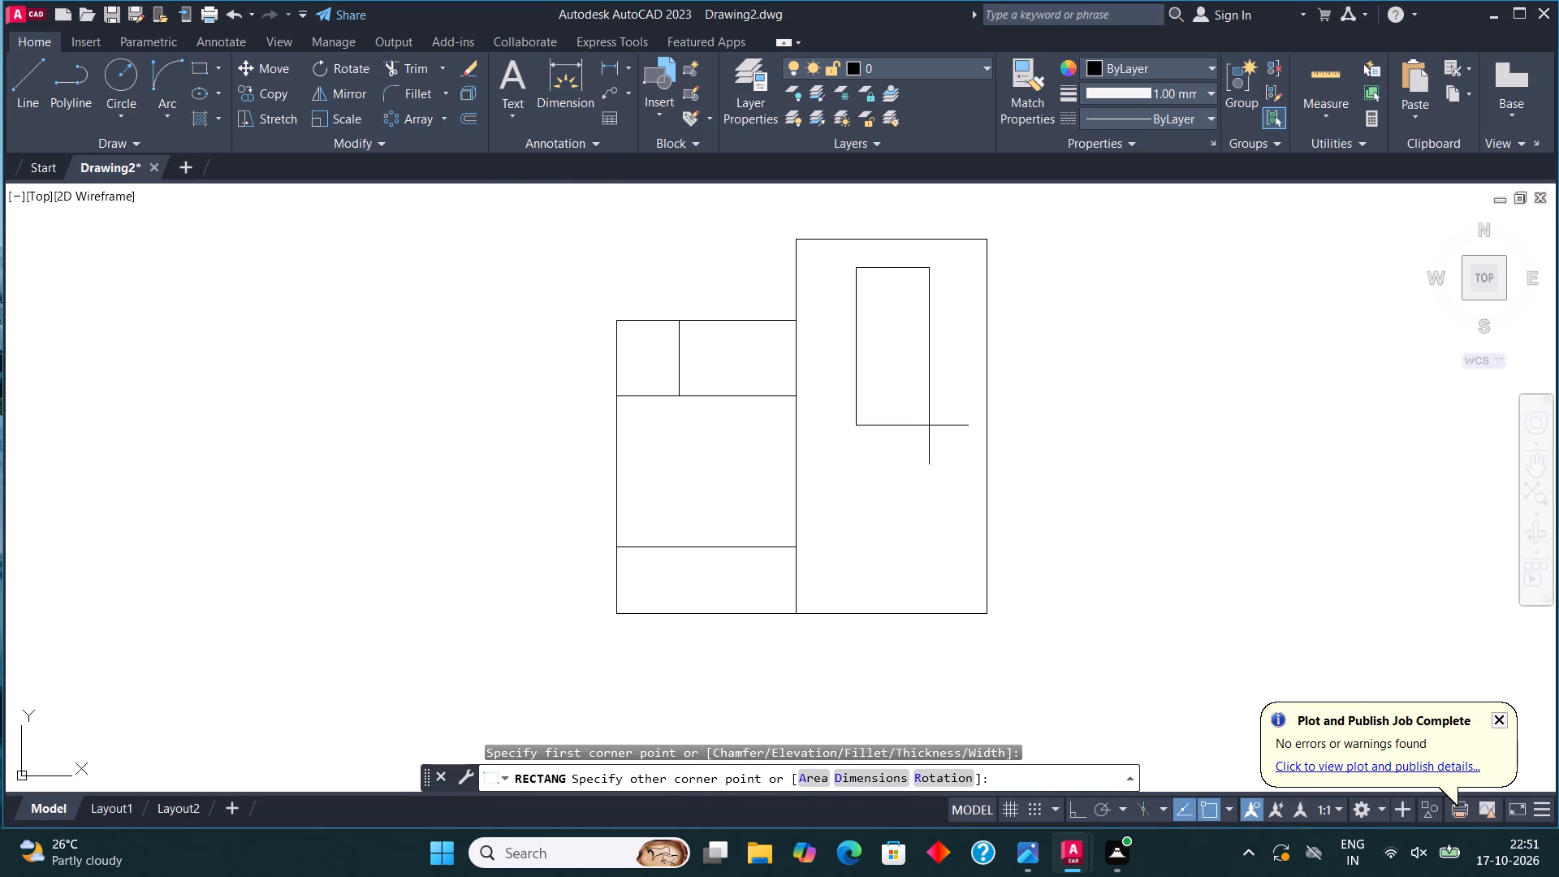
pyautogui.click(928, 451)
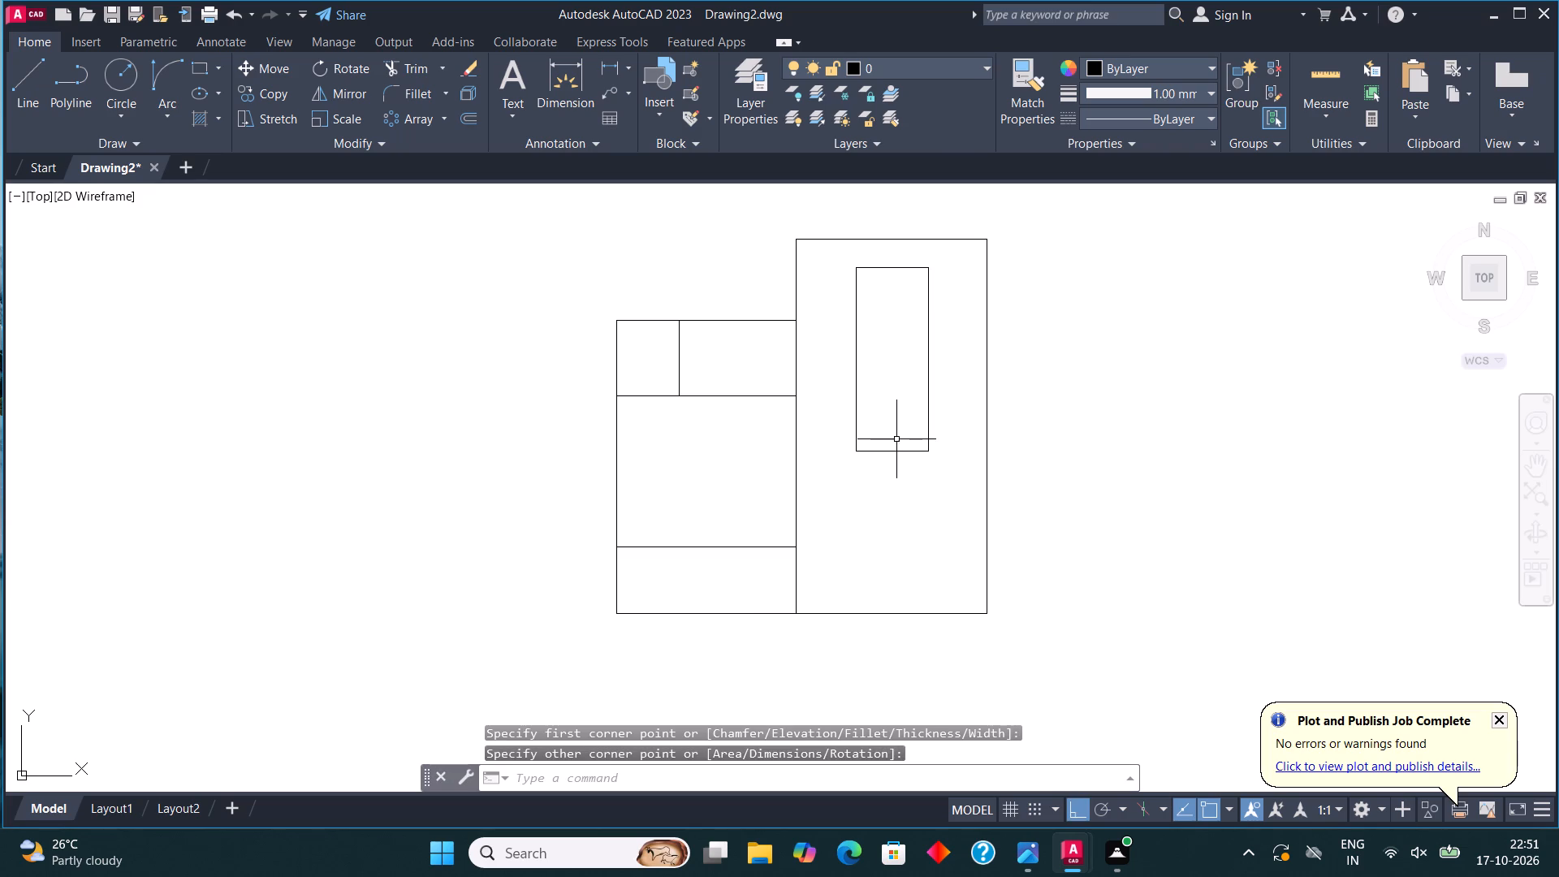
# Divide the window rectangle with a lower horizontal line, a vertical centre line above it, and a horizontal line halfway up that vertical.
pyautogui.click(31, 81)
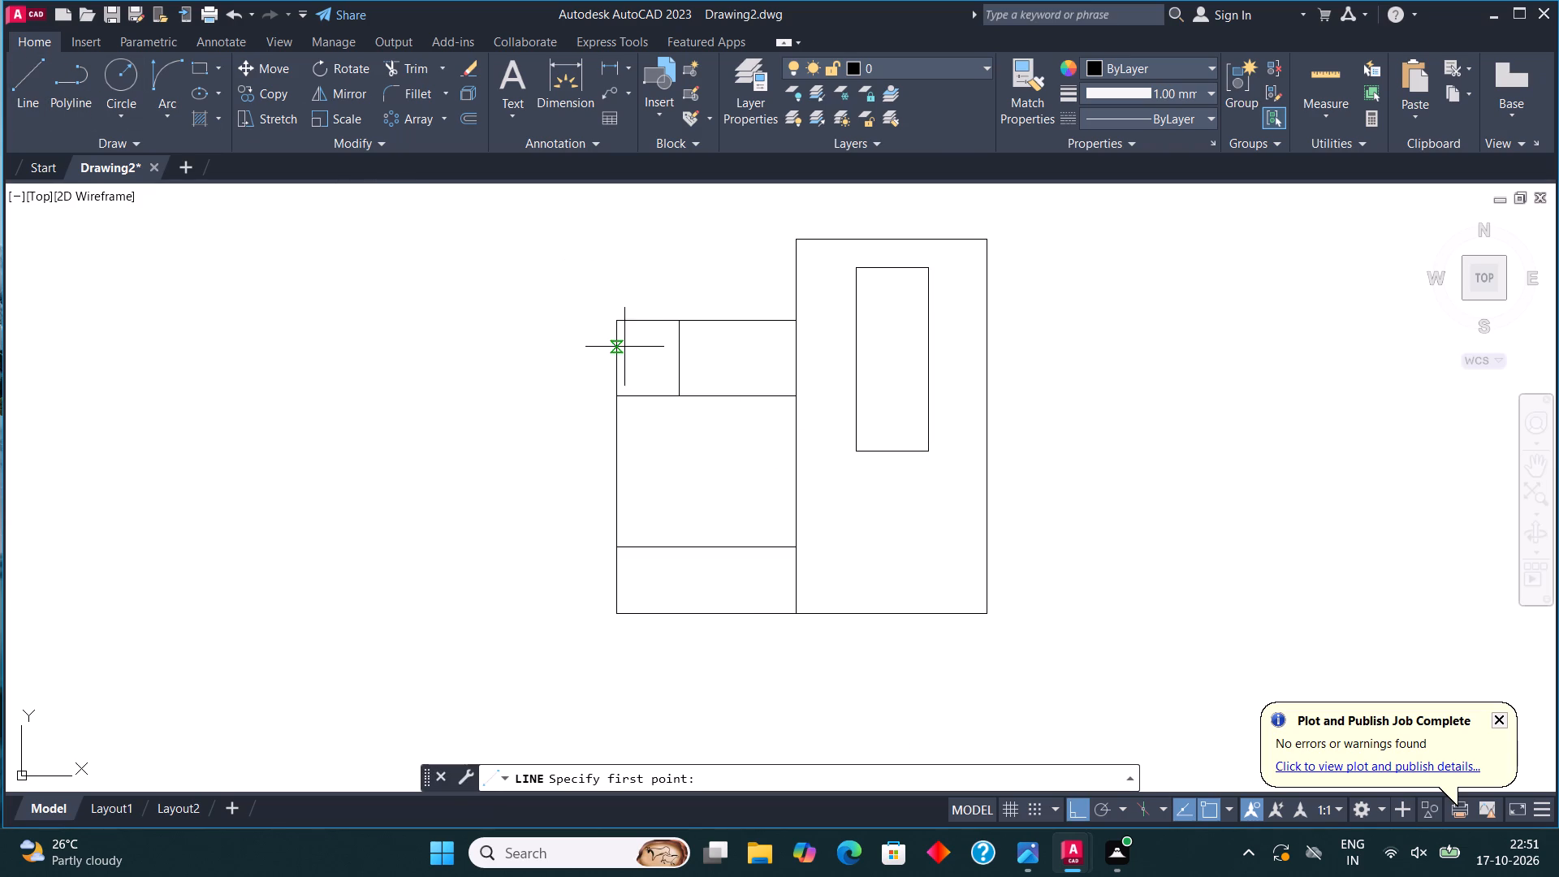
pyautogui.click(858, 392)
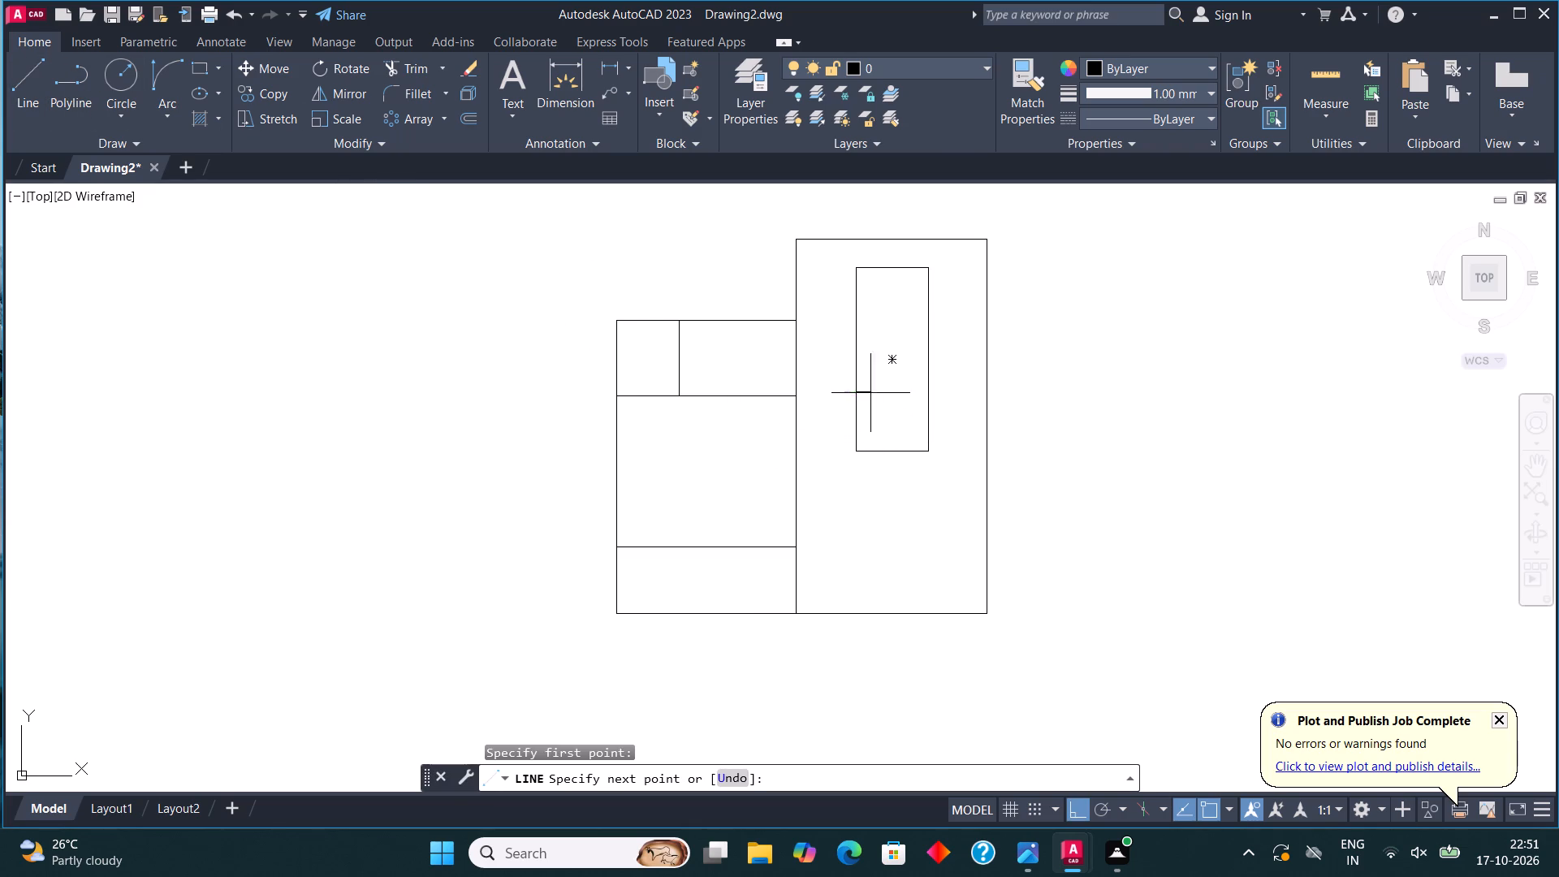
pyautogui.click(932, 393)
pyautogui.click(24, 80)
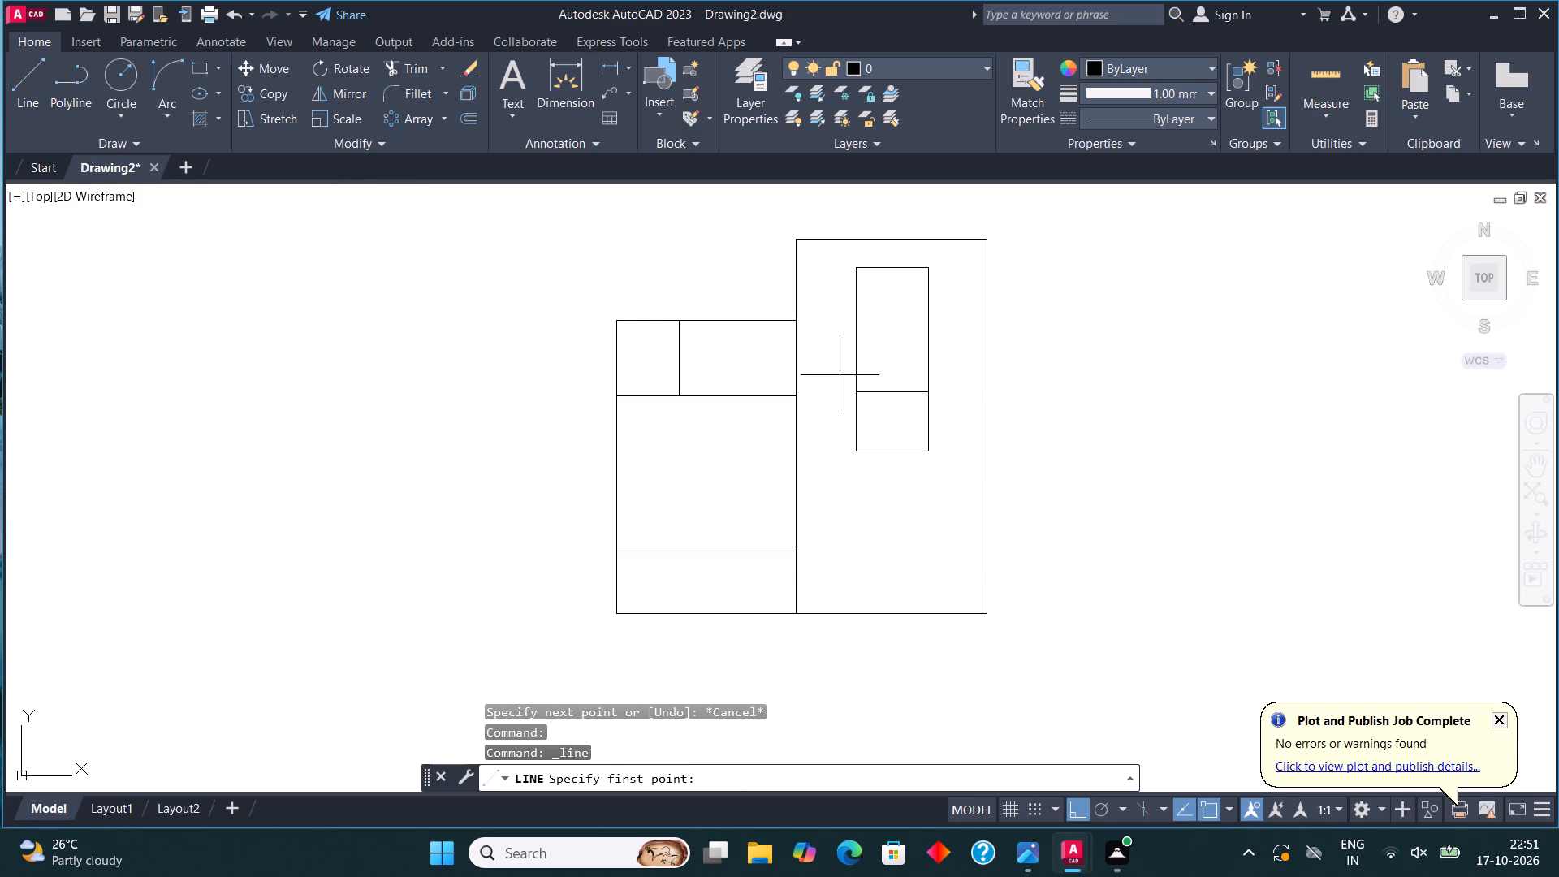
pyautogui.click(887, 395)
pyautogui.click(891, 266)
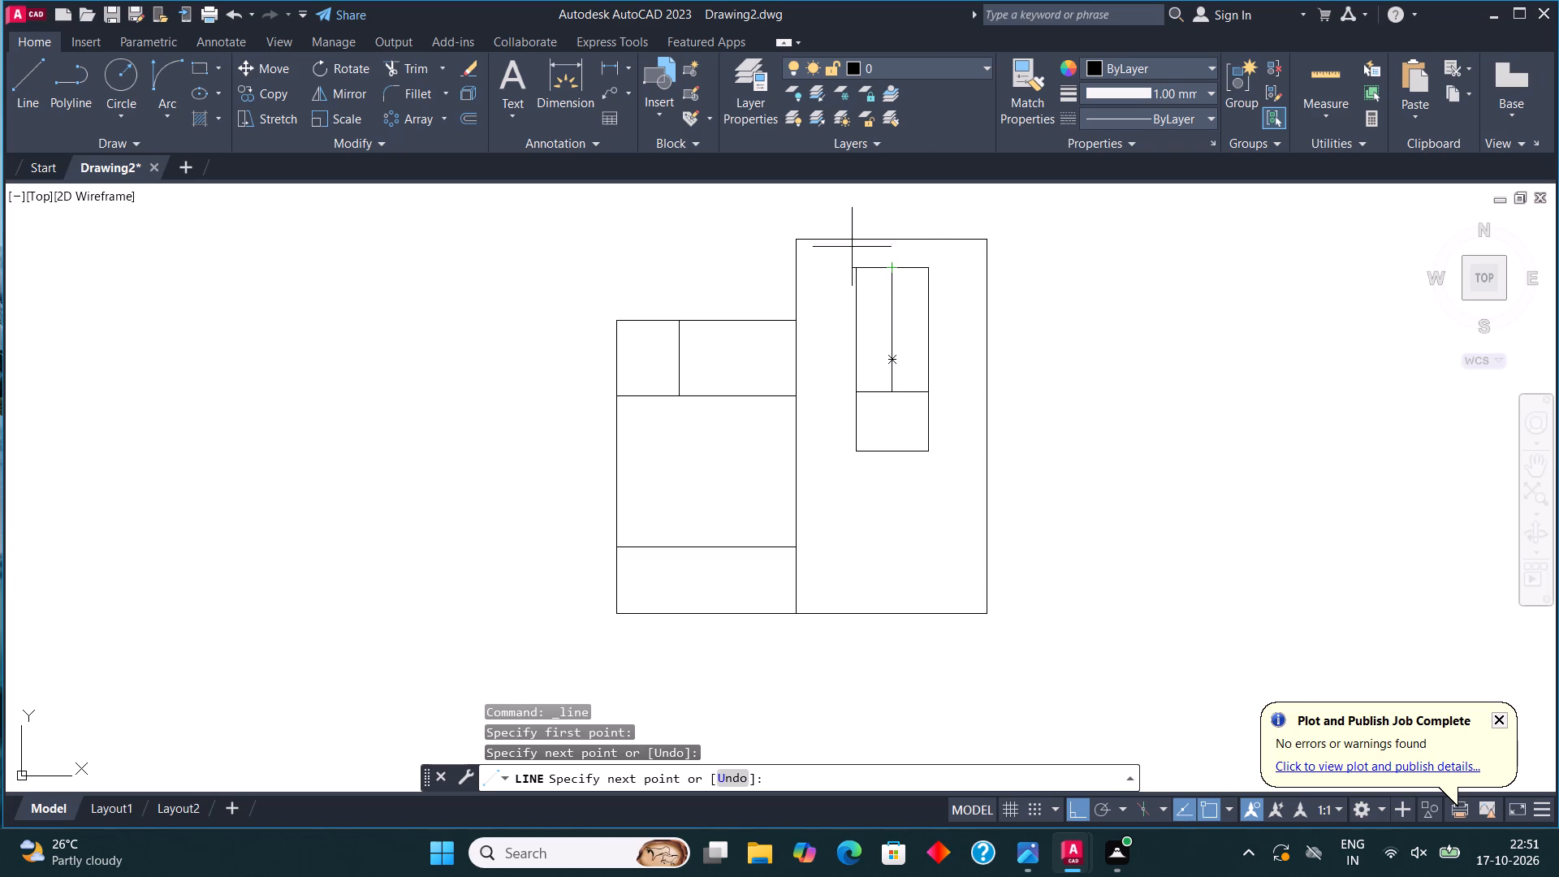
pyautogui.click(21, 71)
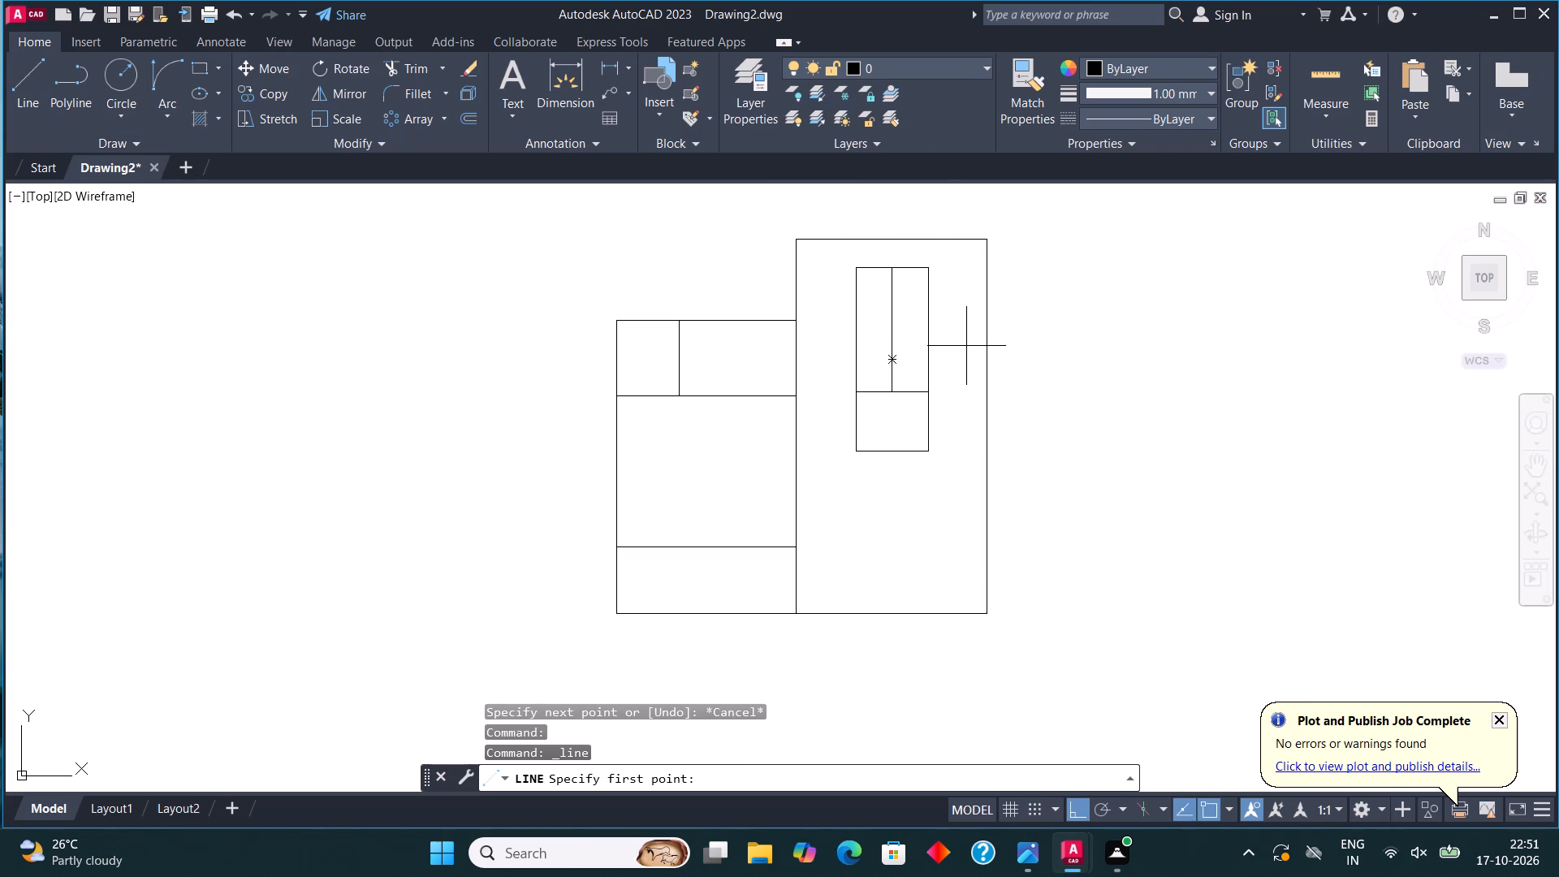
pyautogui.click(855, 330)
pyautogui.click(926, 335)
pyautogui.press('Escape')
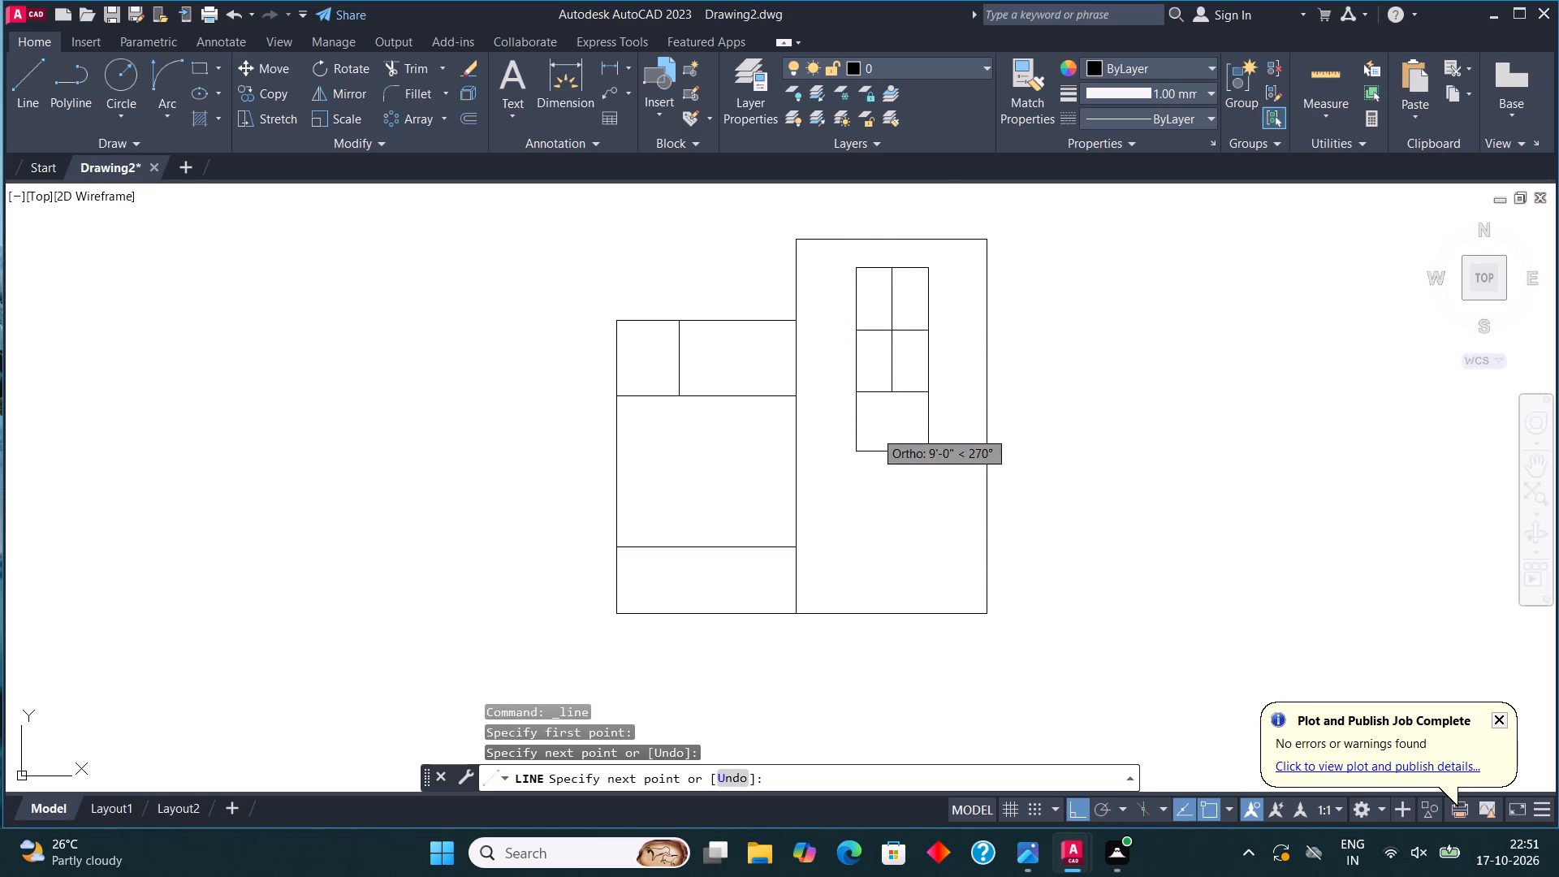
# Insert the imperial Aluminum Window and Door Elevation sample blocks from the tool palettes in the empty space on the outline's kitchen side.
pyautogui.scroll(-3, 877, 420)
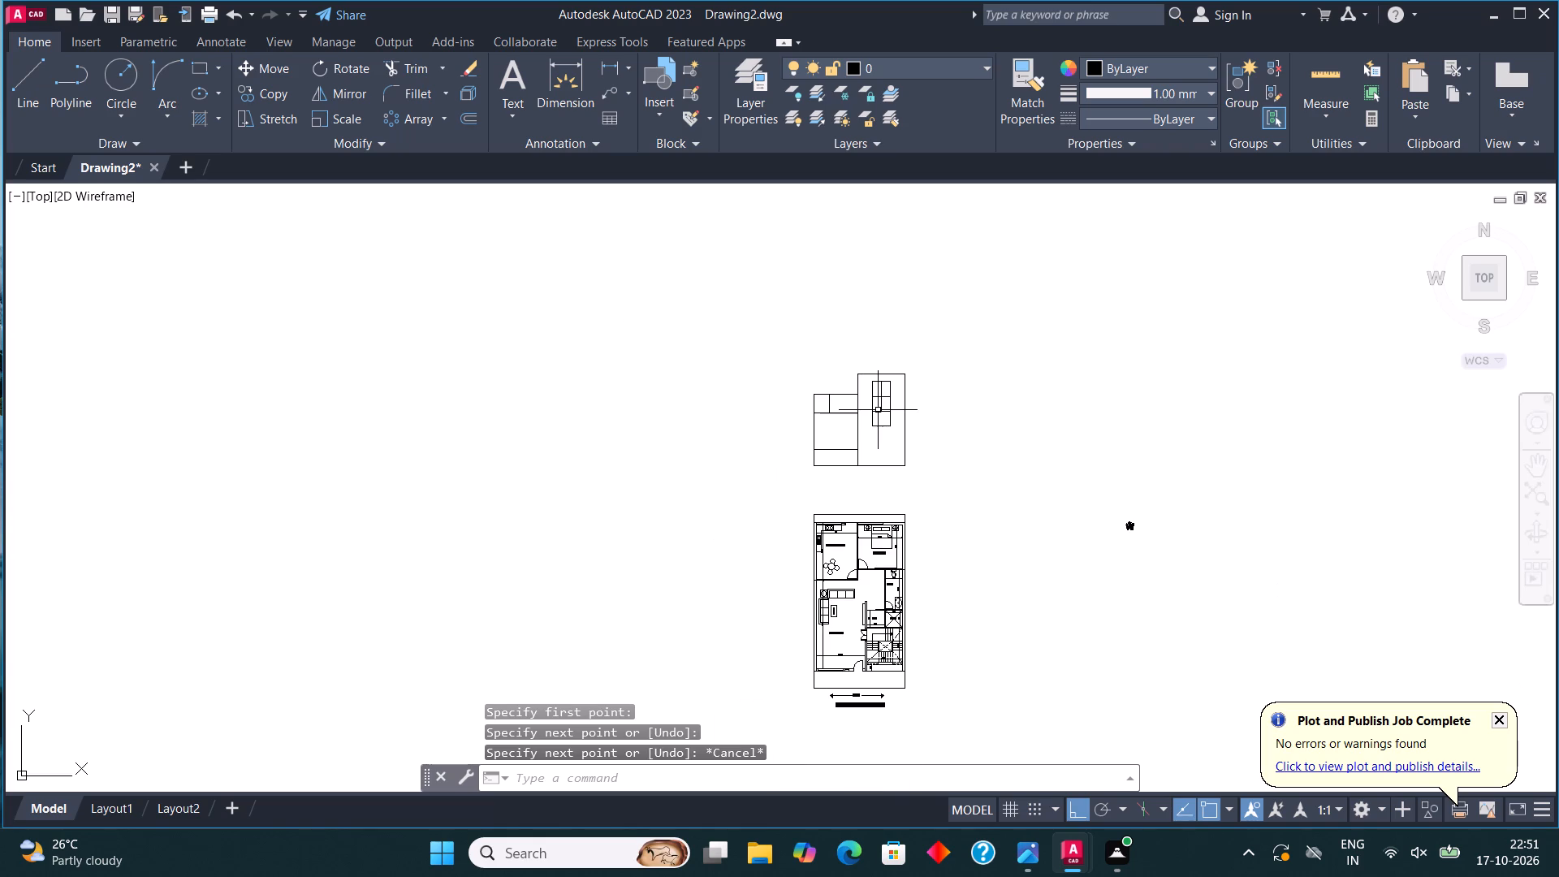
pyautogui.scroll(2, 805, 430)
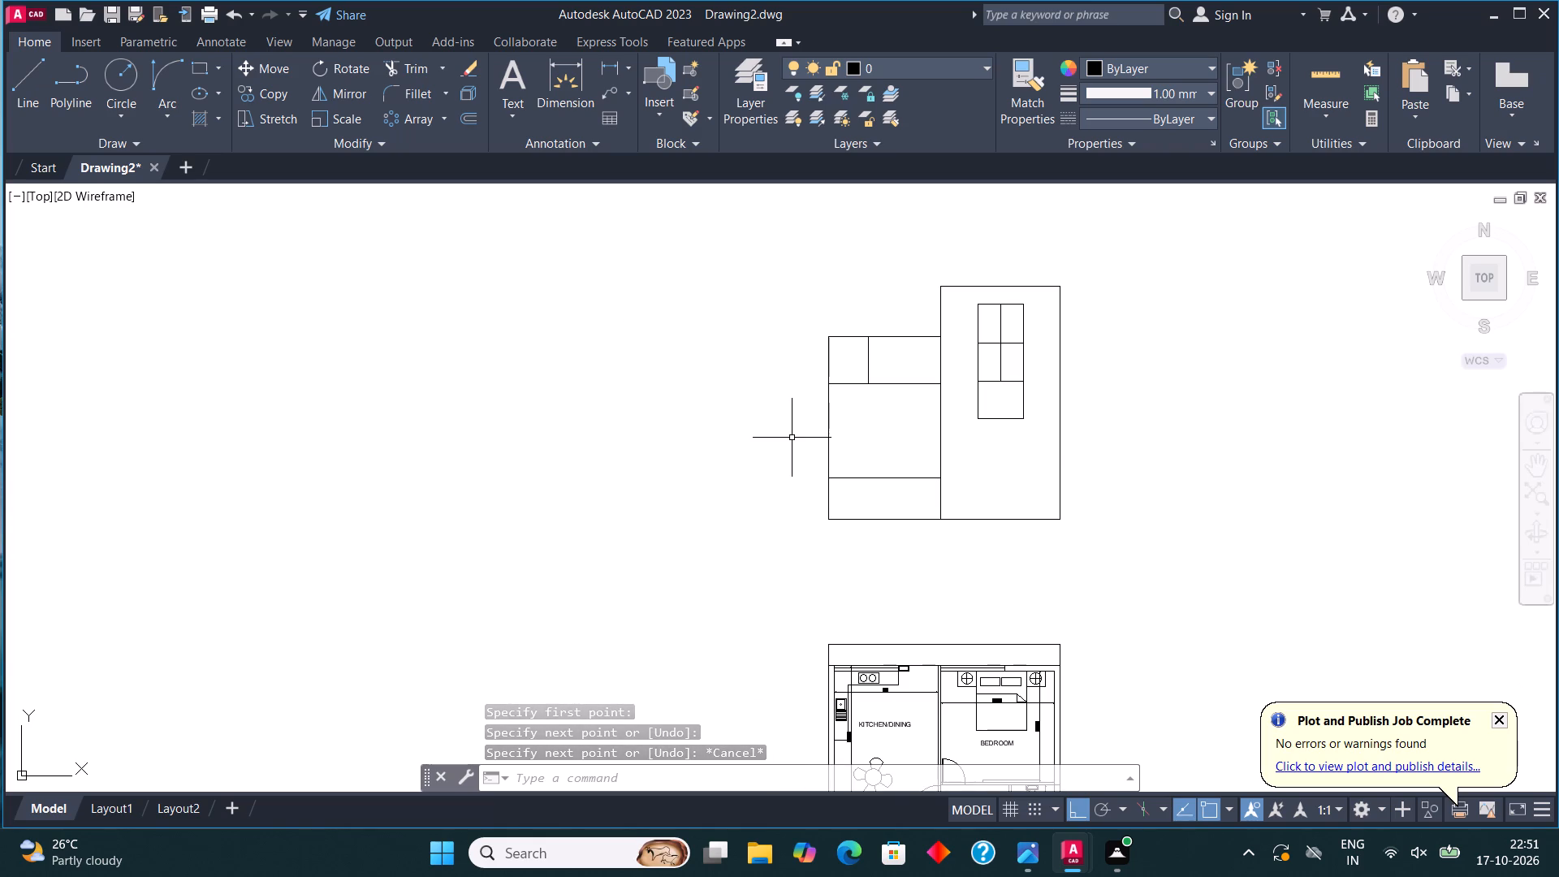
pyautogui.scroll(-2, 792, 439)
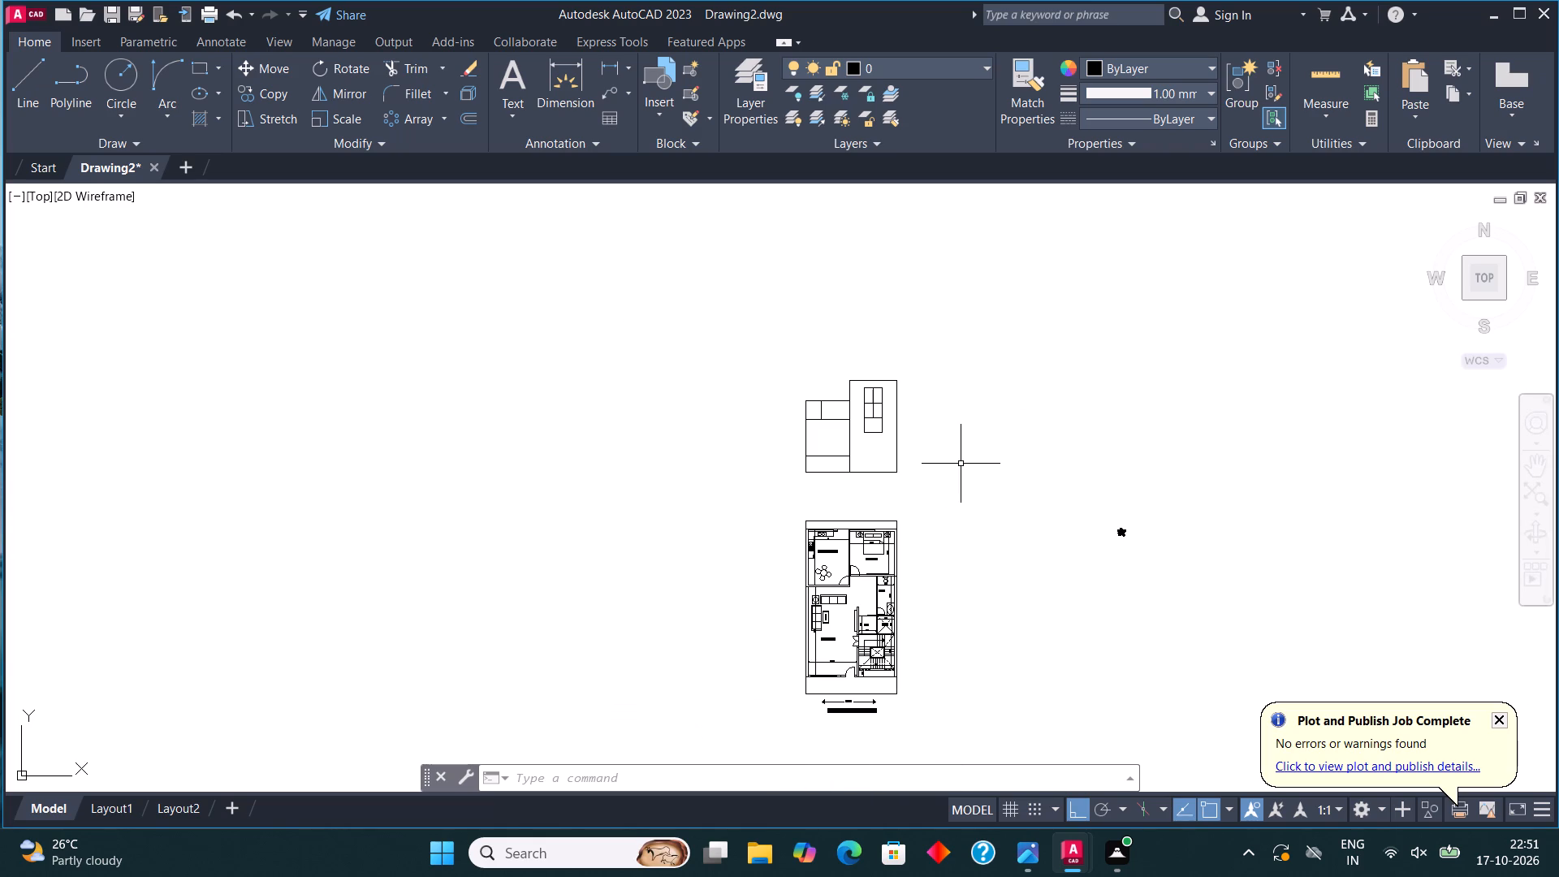
pyautogui.write('TOOL')
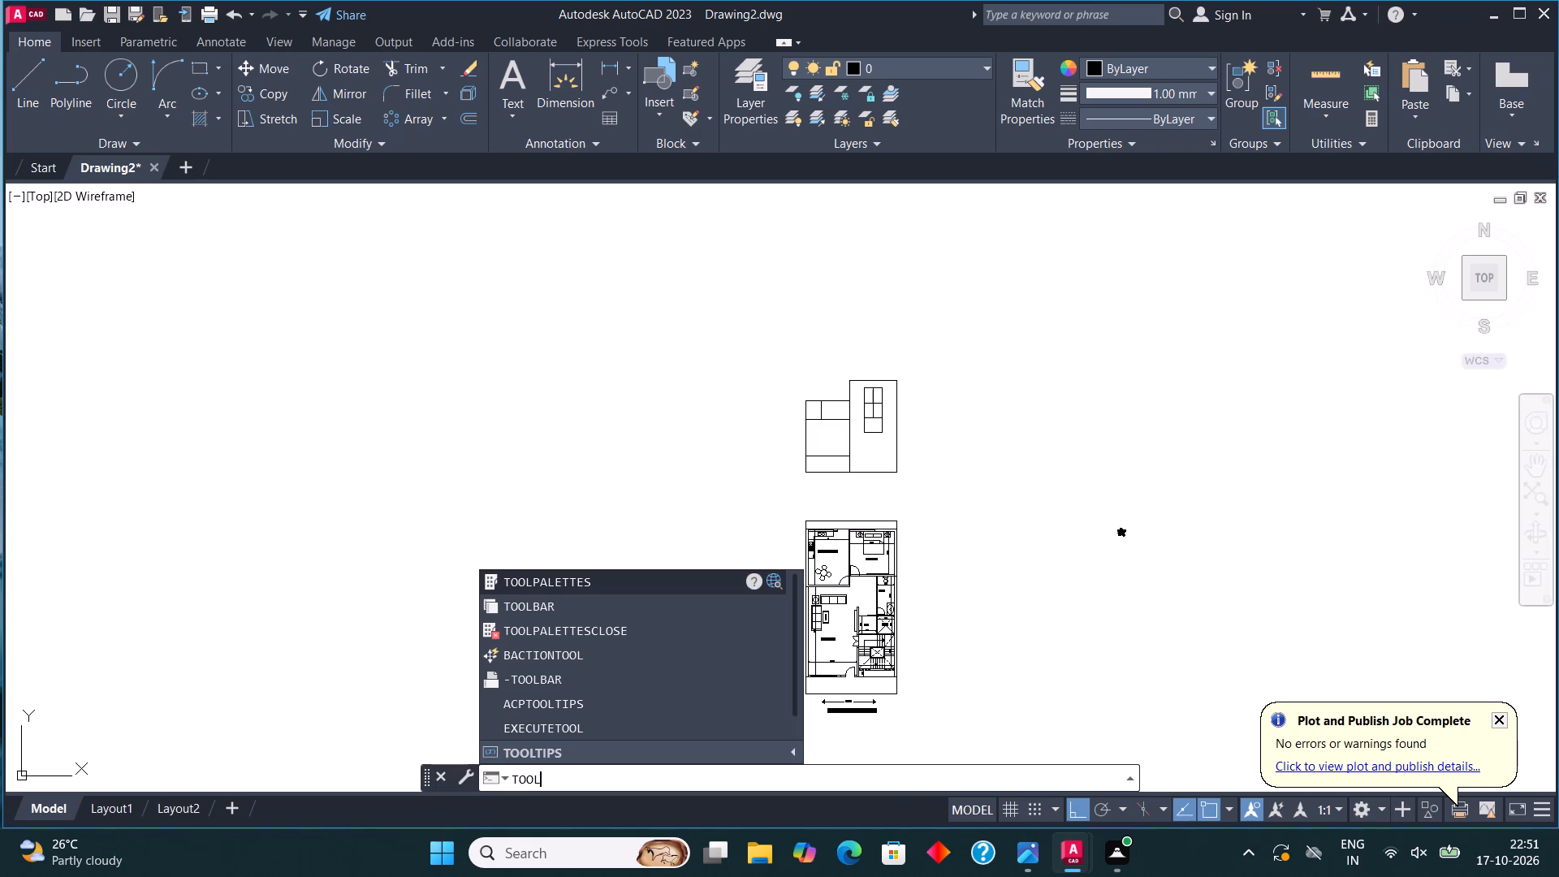
pyautogui.click(576, 590)
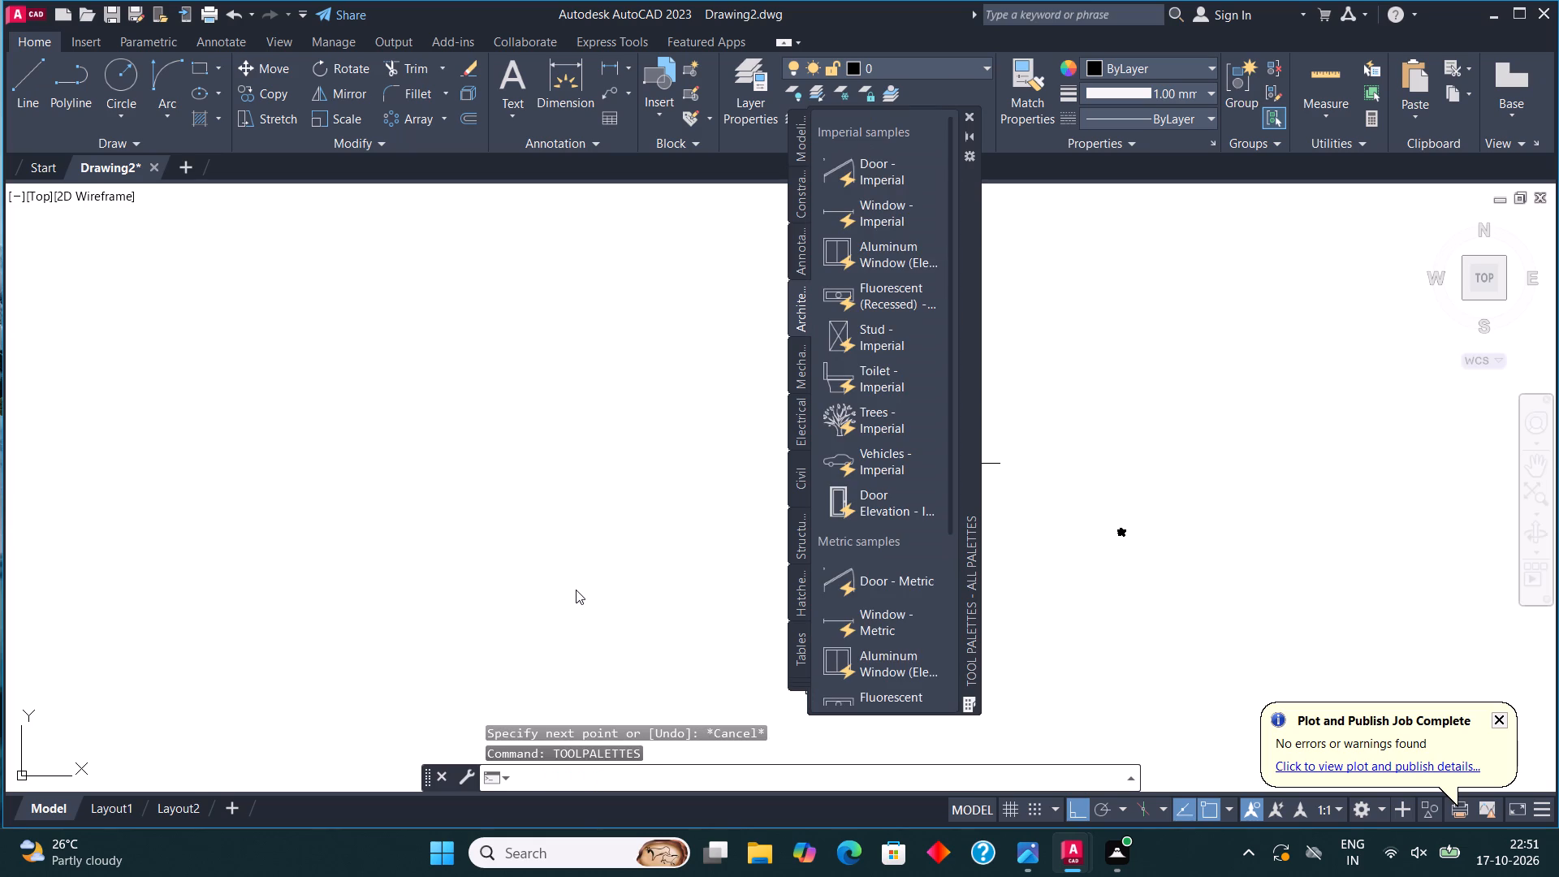
pyautogui.click(887, 248)
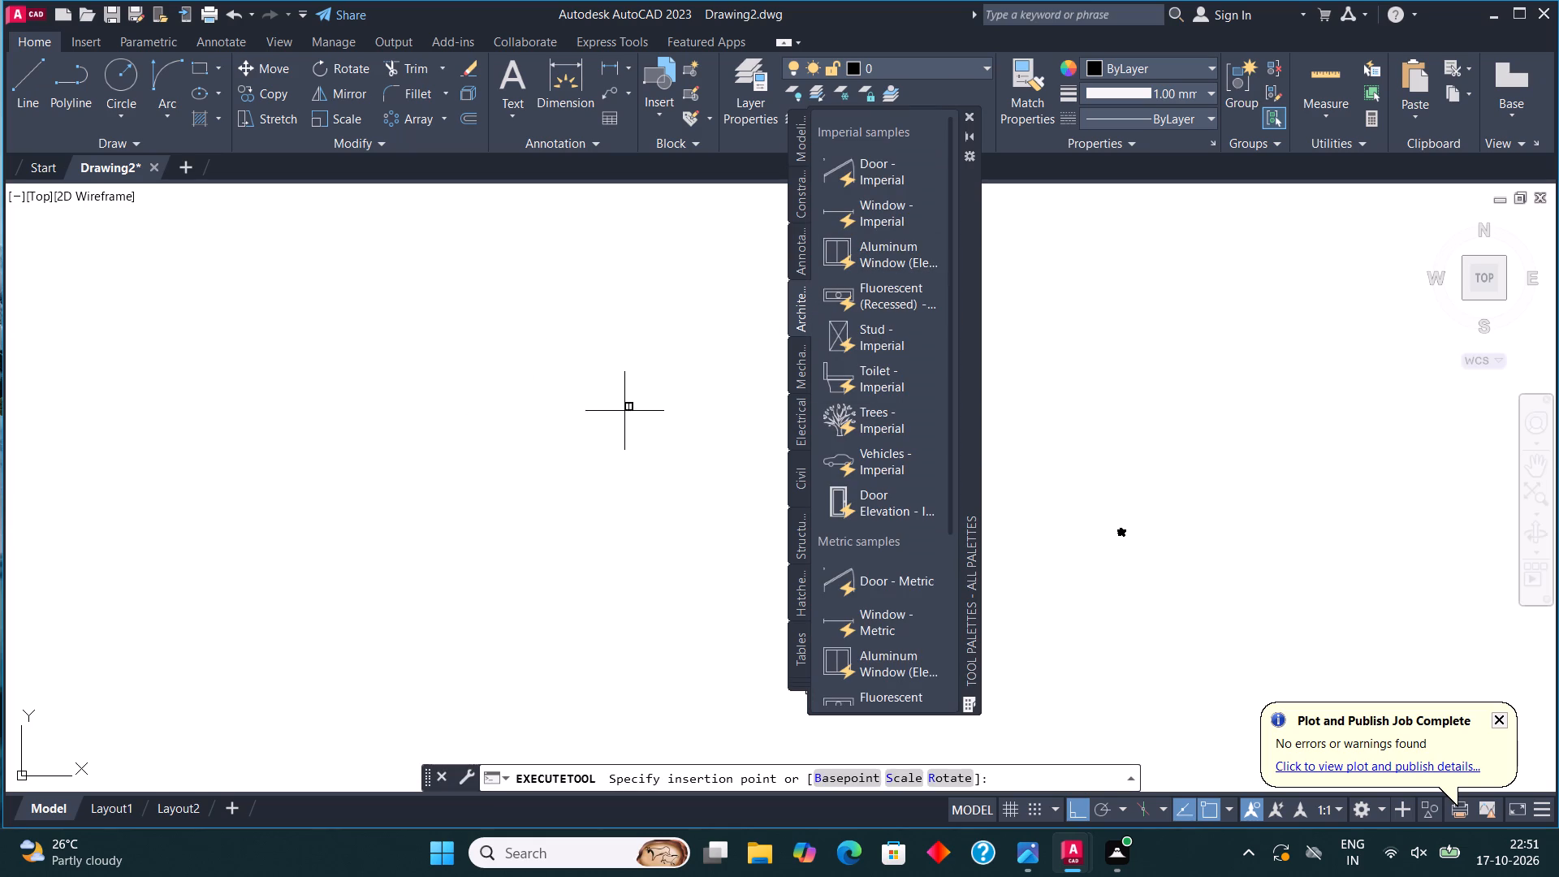
pyautogui.click(618, 394)
pyautogui.click(876, 492)
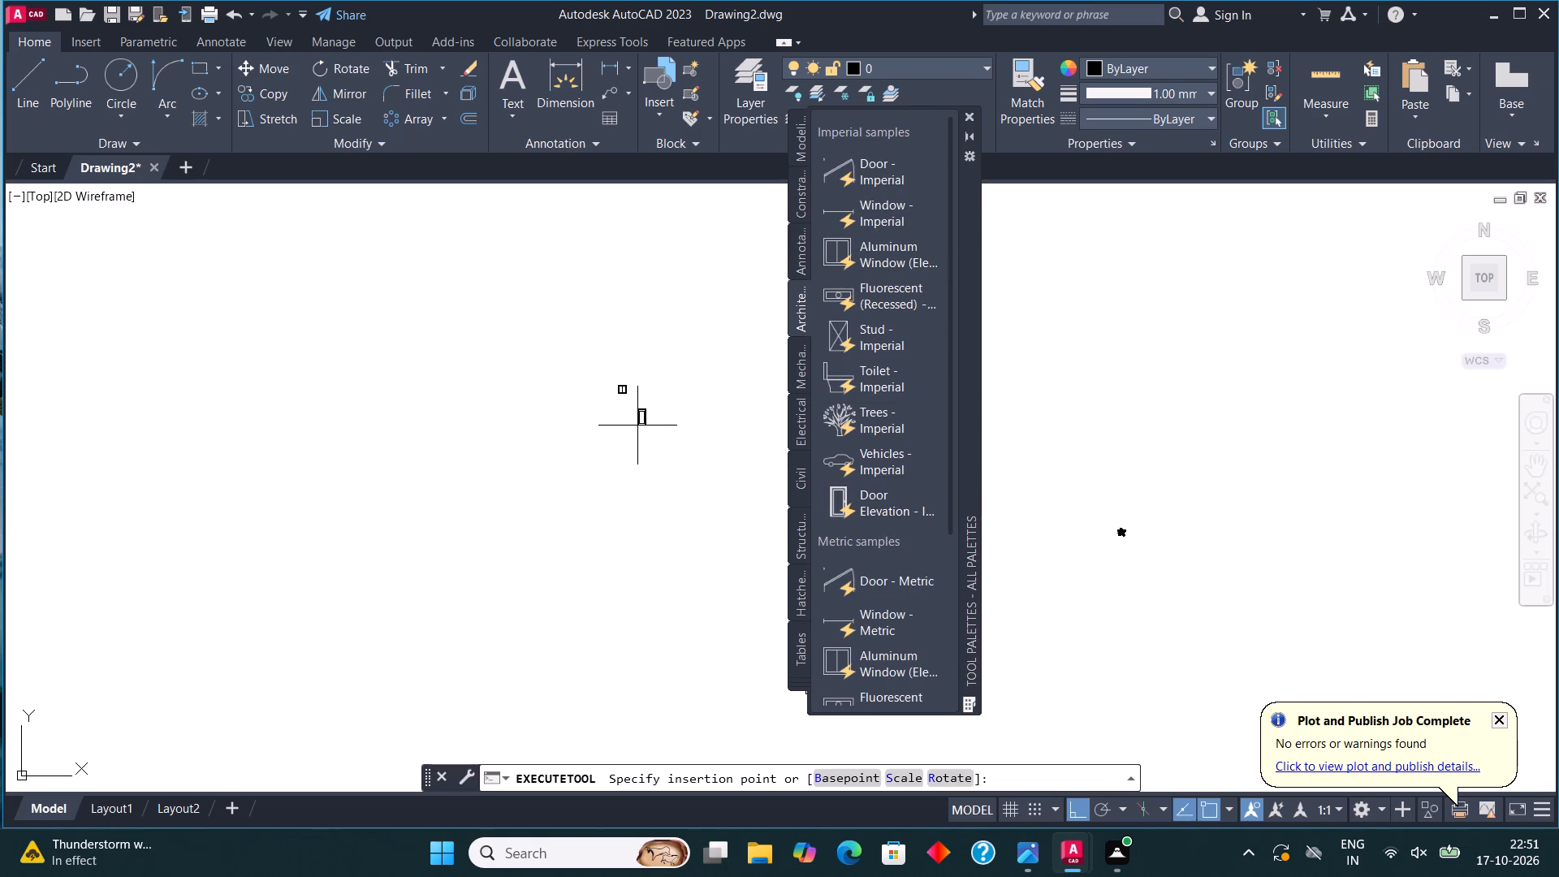
pyautogui.click(627, 417)
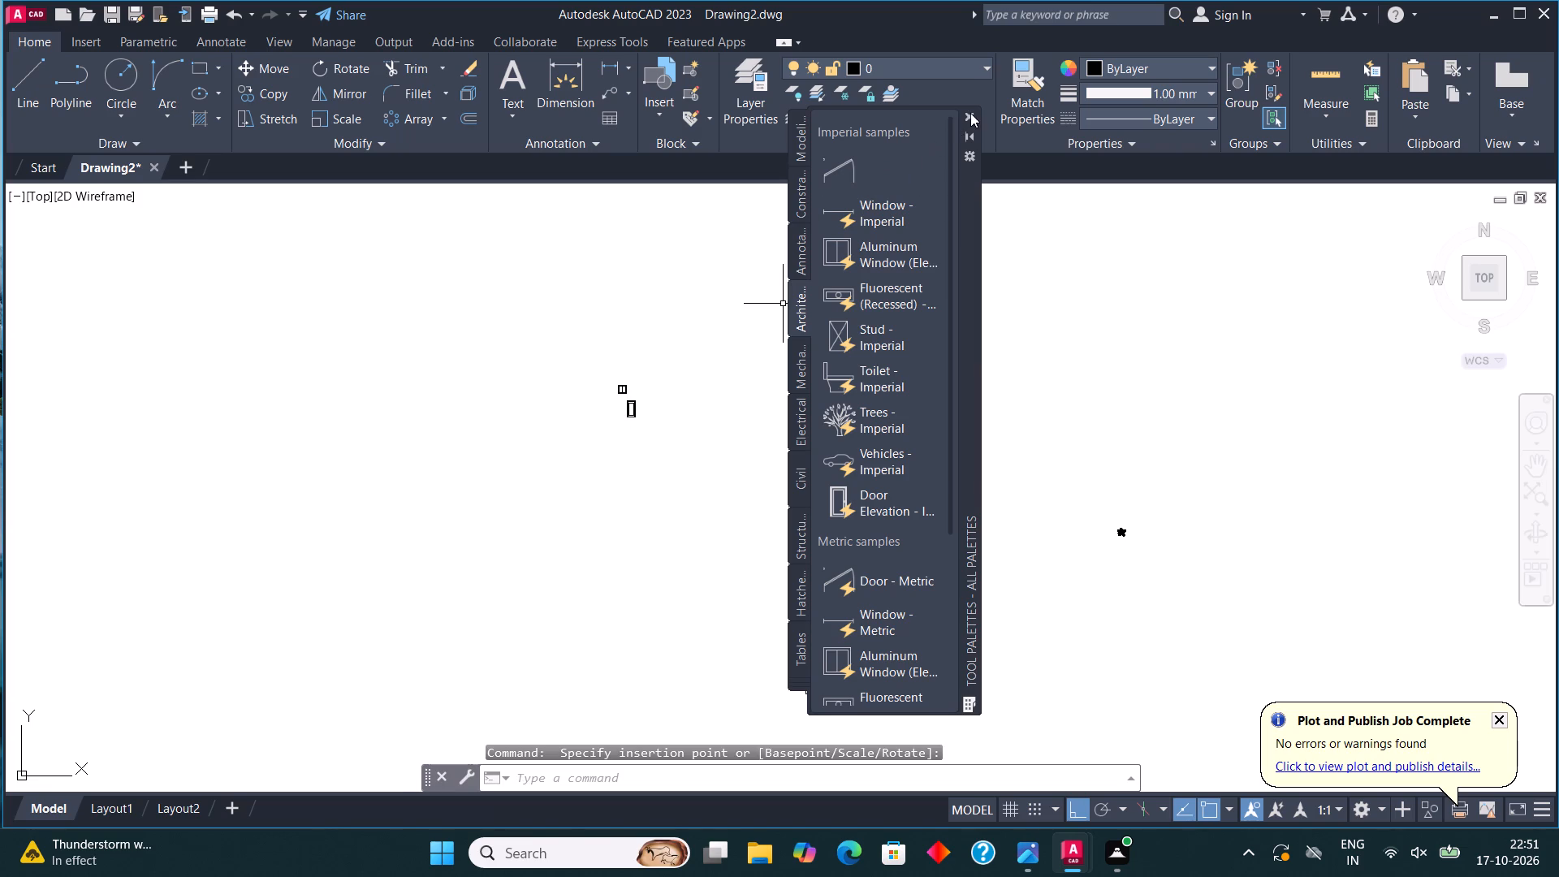
pyautogui.click(970, 113)
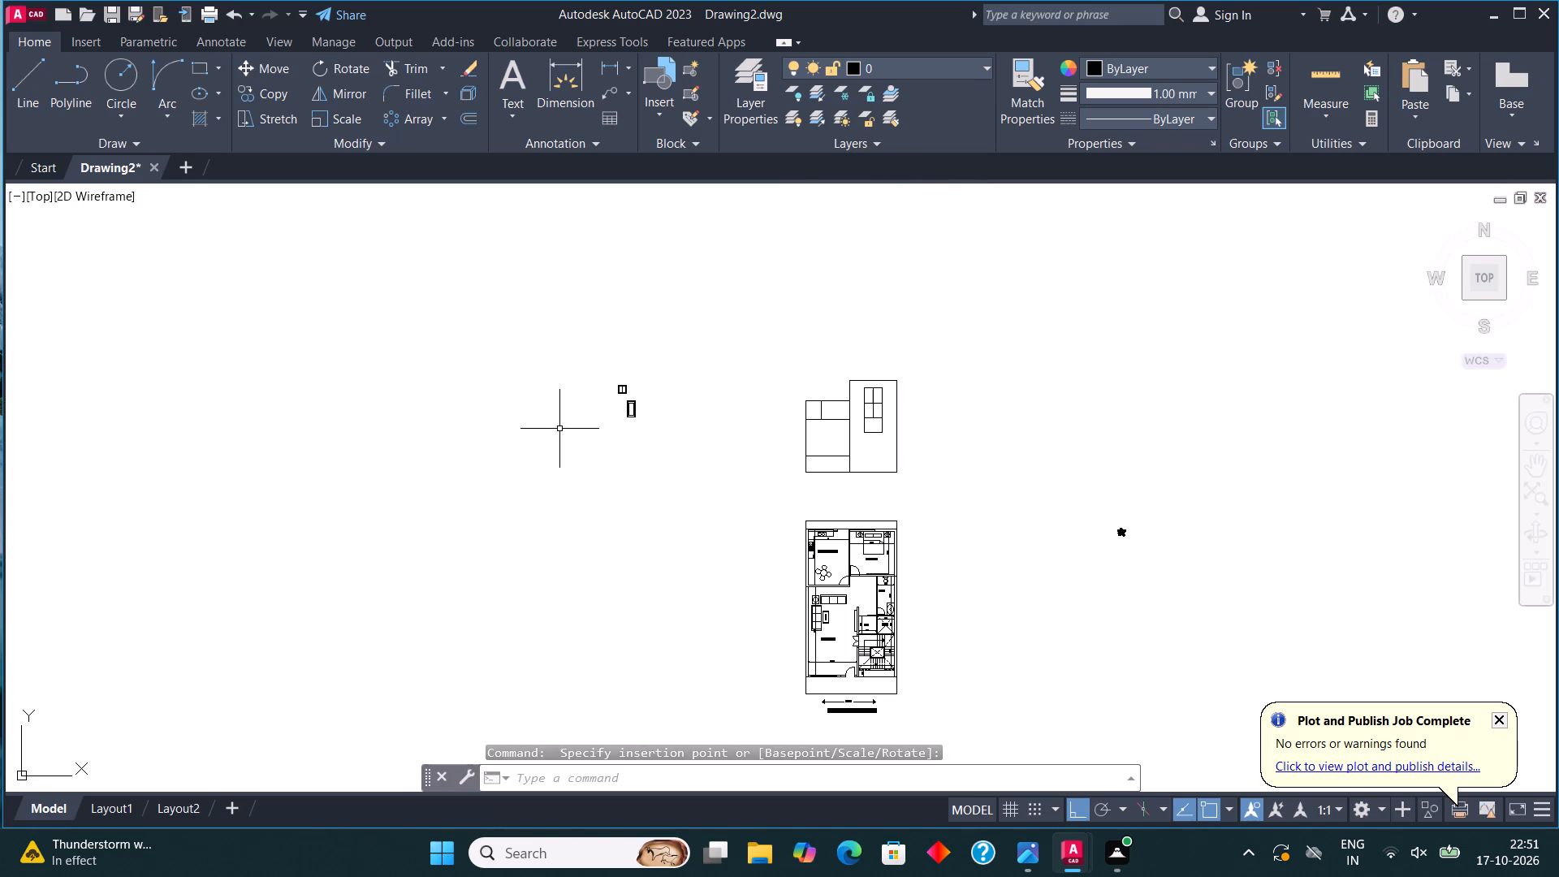
# With Ortho off, copy the door elevation so its base corner sits where the low rectangle's top edge meets the middle vertical.
pyautogui.scroll(3, 632, 429)
pyautogui.click(672, 289)
pyautogui.click(593, 348)
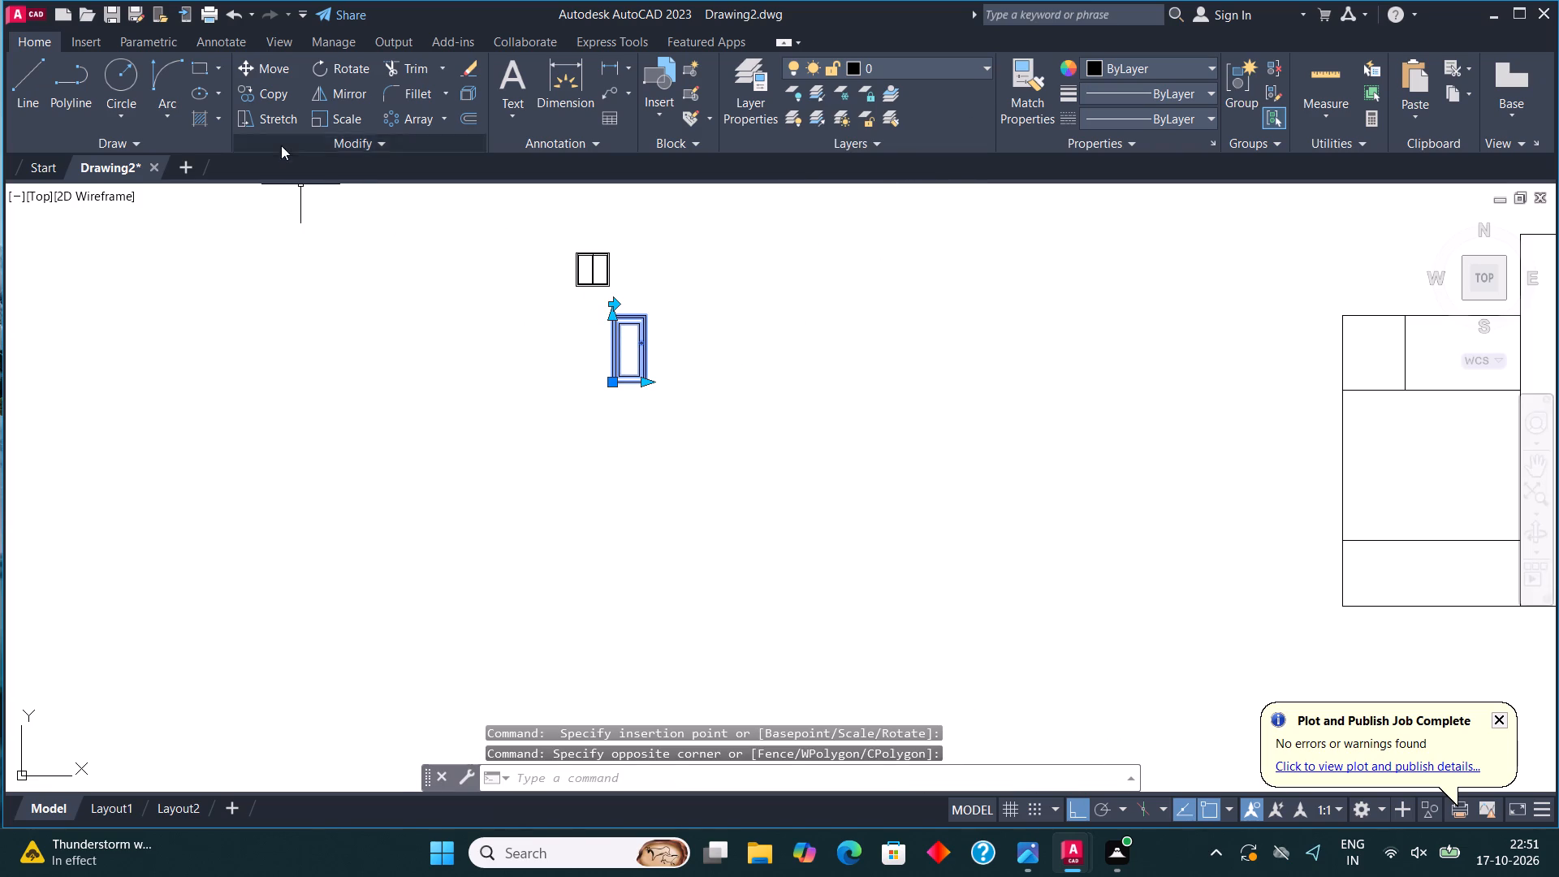
pyautogui.click(264, 101)
pyautogui.click(647, 386)
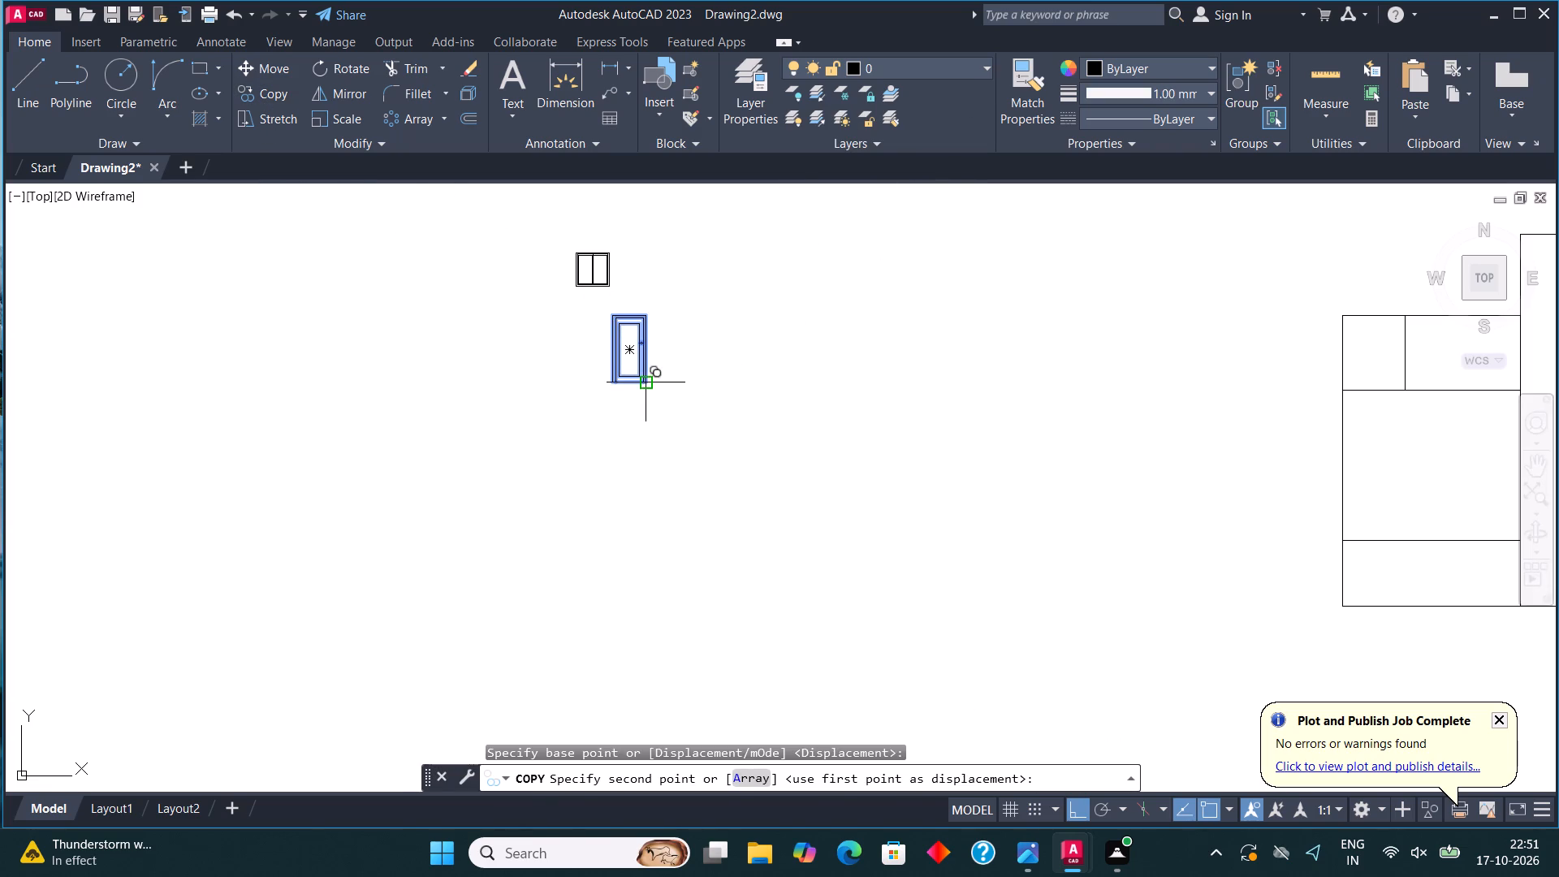
pyautogui.press('F8')
pyautogui.scroll(-3, 606, 519)
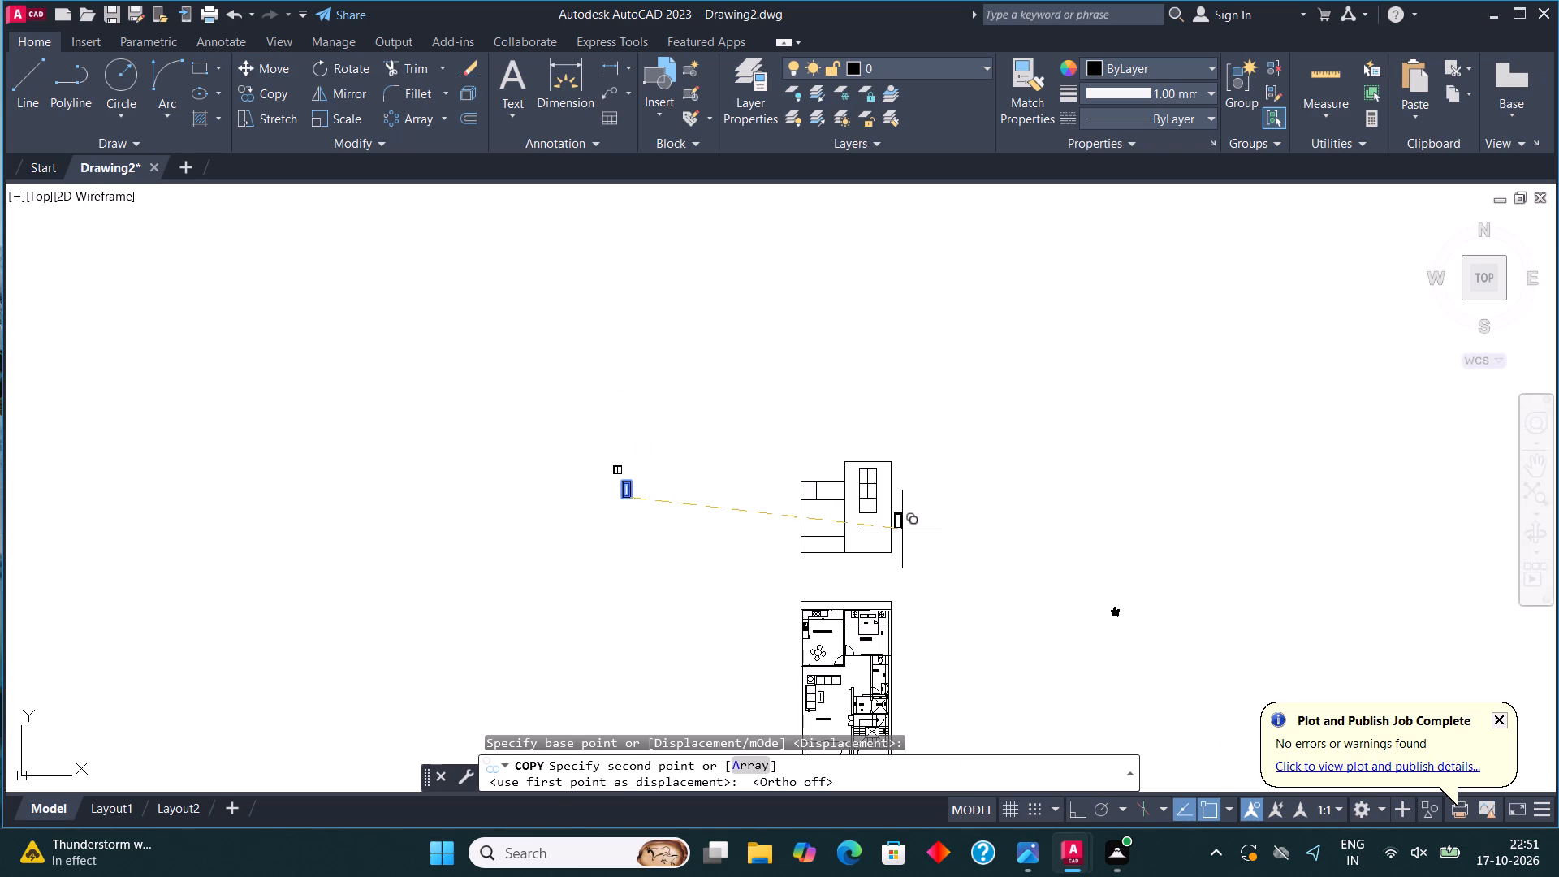
pyautogui.scroll(3, 894, 526)
pyautogui.scroll(3, 670, 573)
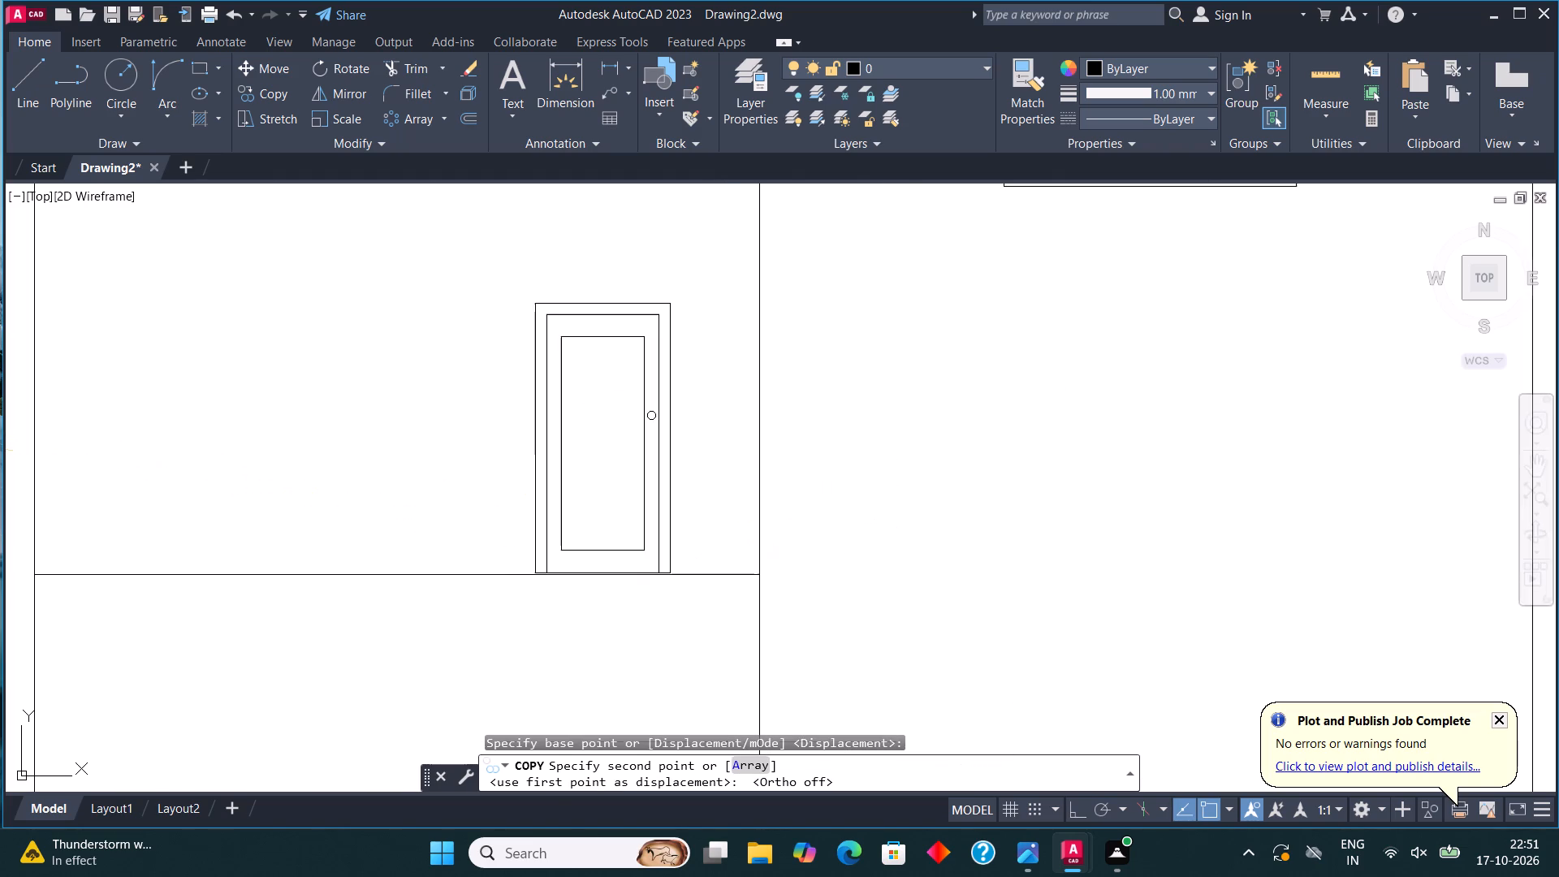
pyautogui.click(763, 576)
pyautogui.scroll(-1, 1046, 523)
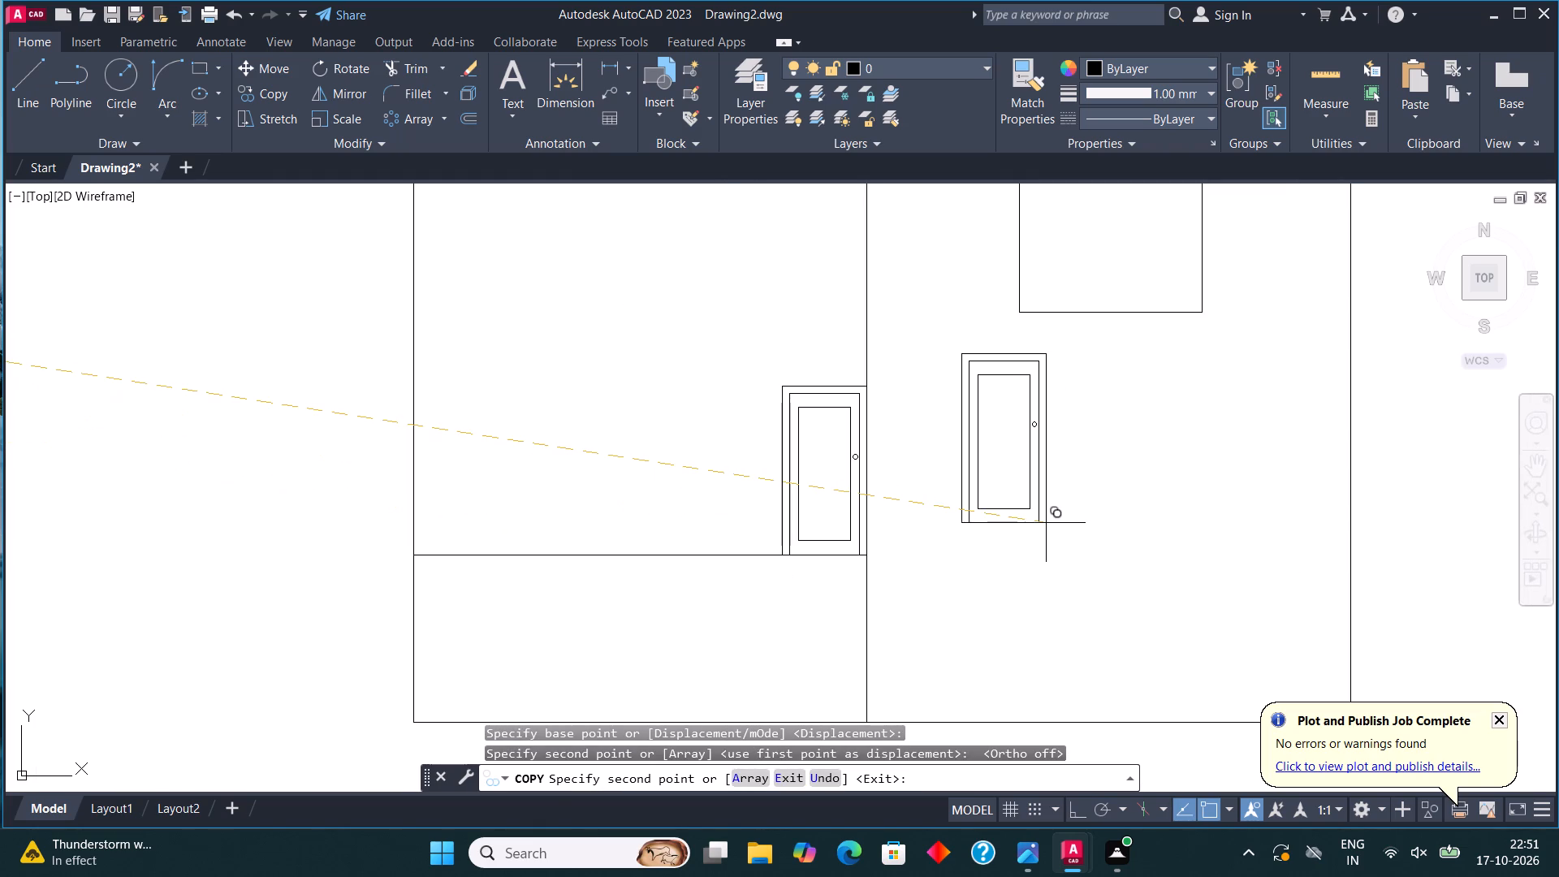
pyautogui.scroll(-2, 1047, 523)
pyautogui.press('Escape')
# Scale the copied door elevation up to roughly twice its size from its base corner on the middle vertical.
pyautogui.click(953, 487)
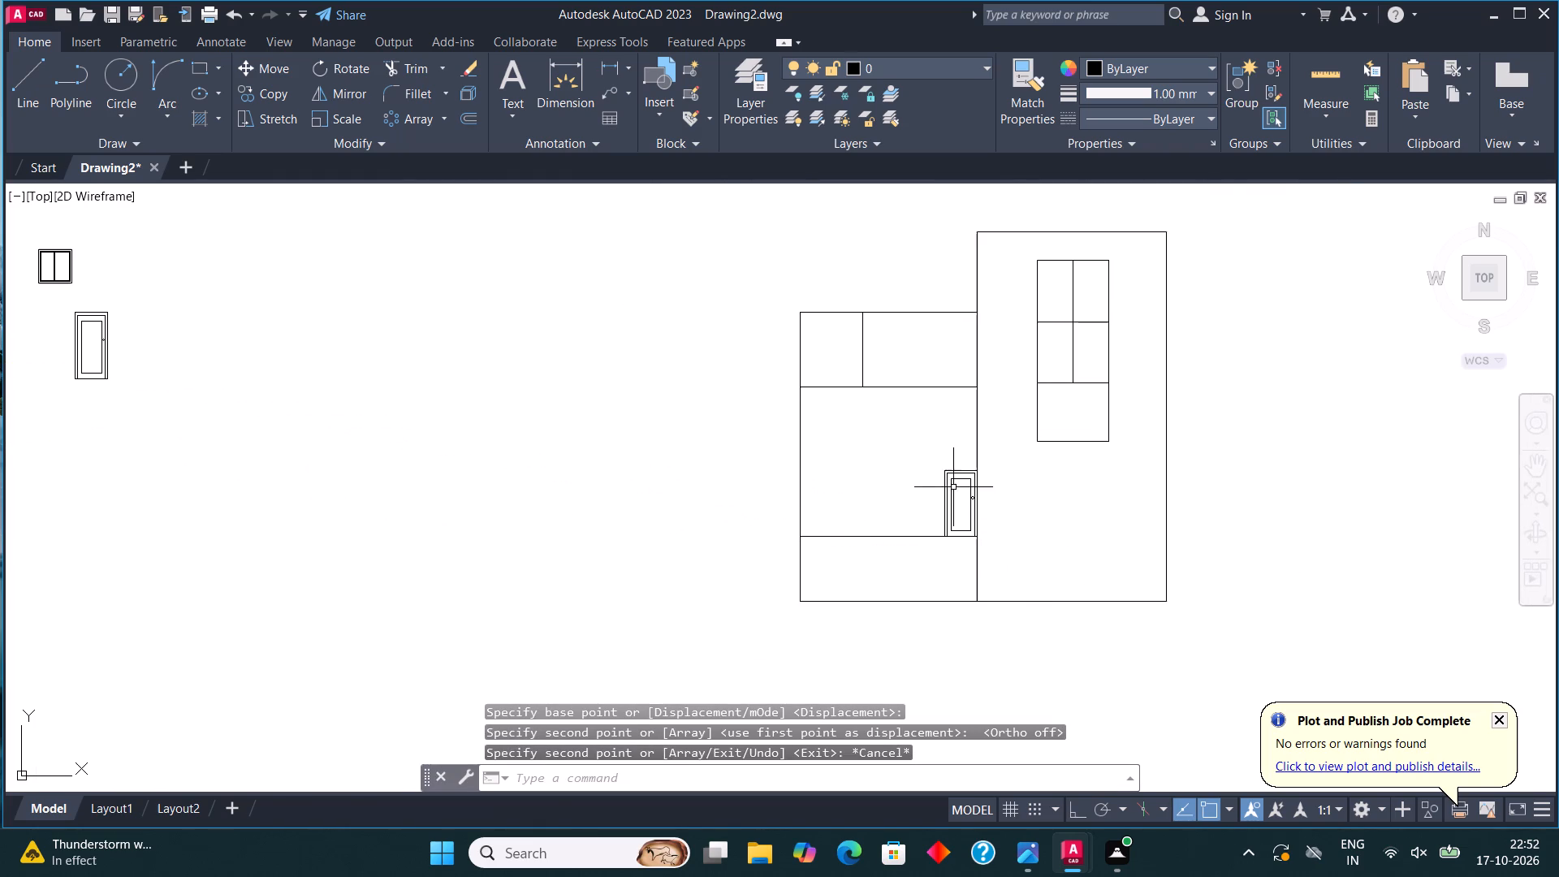
pyautogui.click(337, 114)
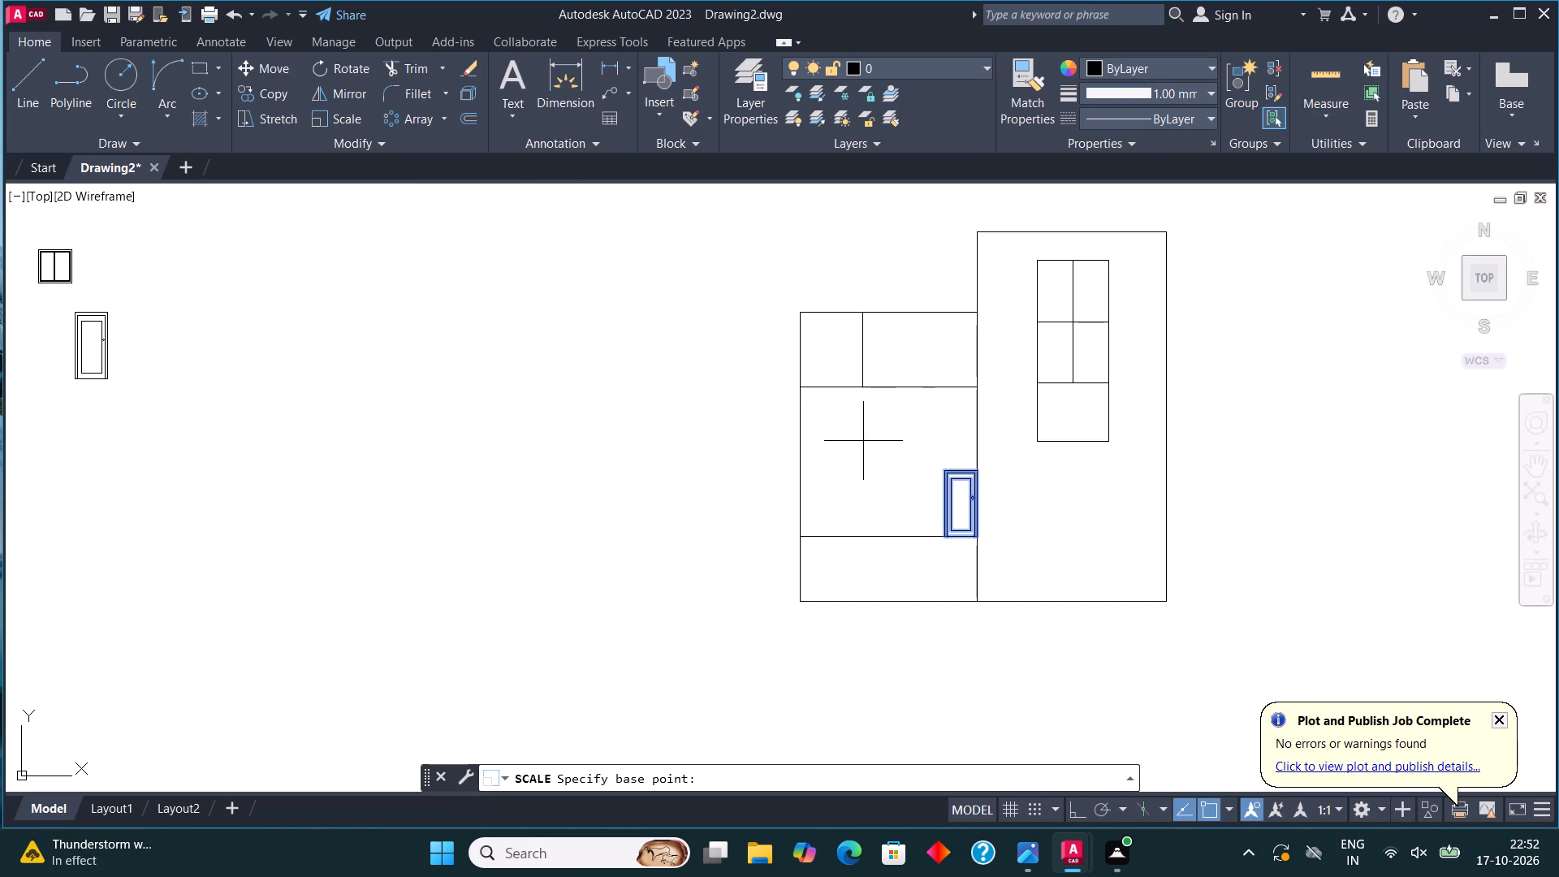
pyautogui.click(980, 534)
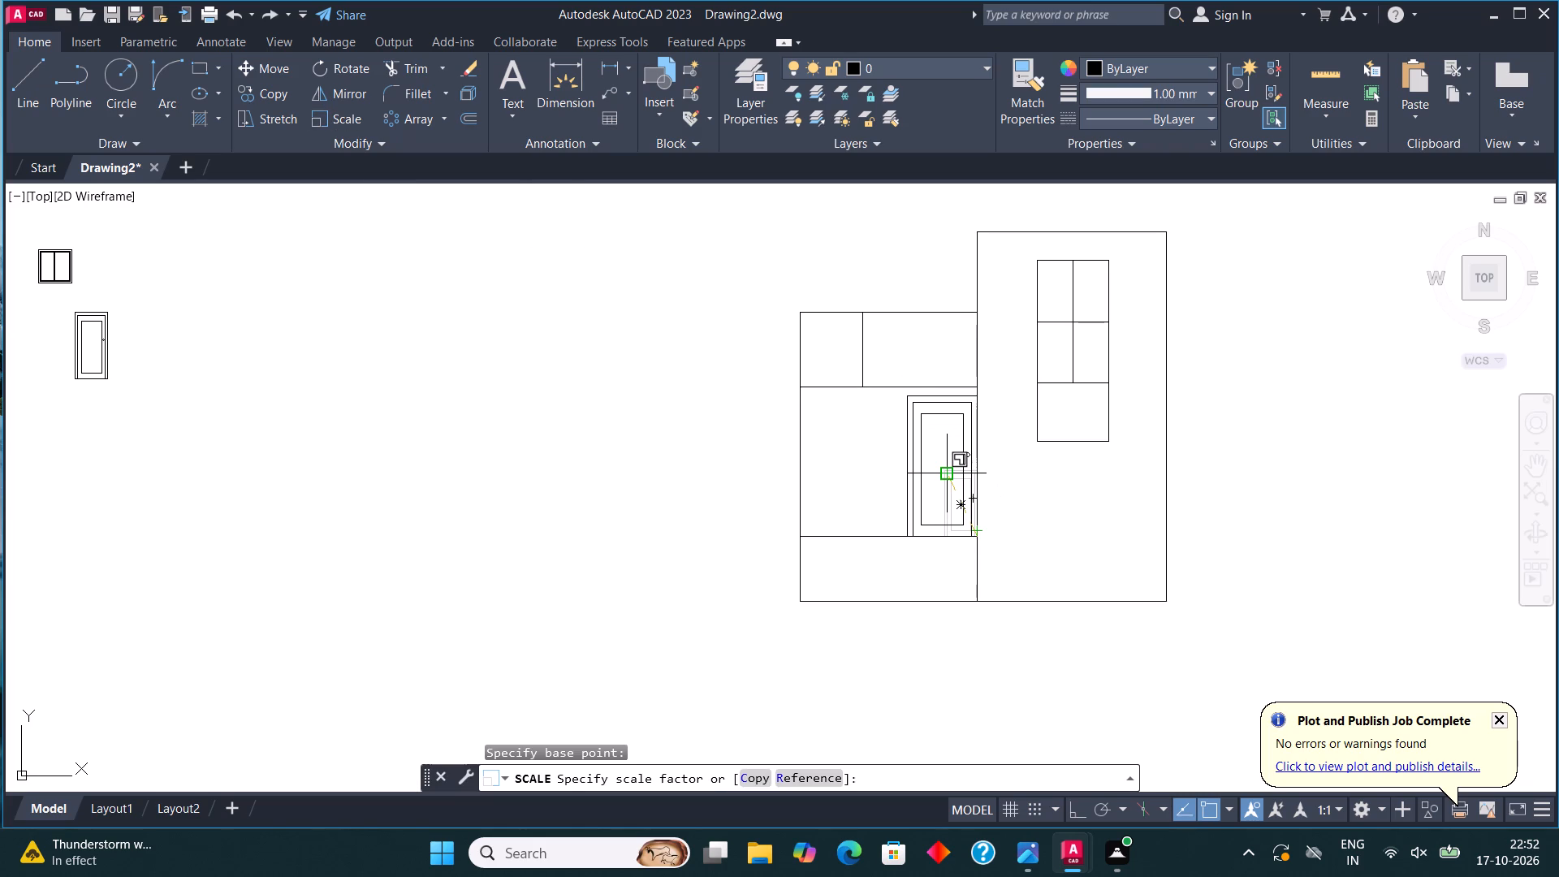
pyautogui.click(955, 487)
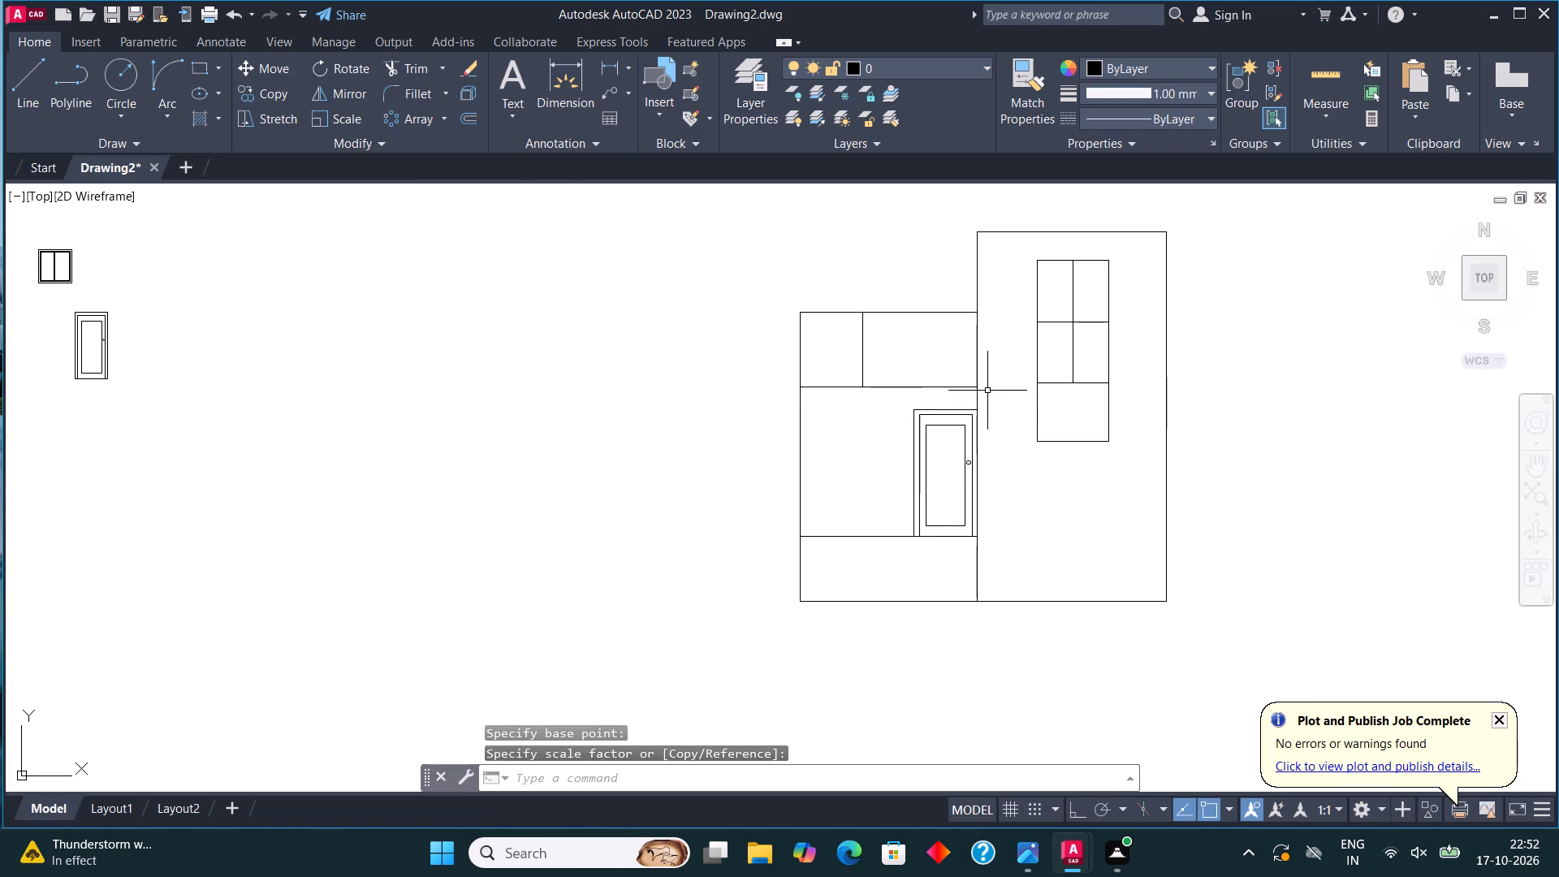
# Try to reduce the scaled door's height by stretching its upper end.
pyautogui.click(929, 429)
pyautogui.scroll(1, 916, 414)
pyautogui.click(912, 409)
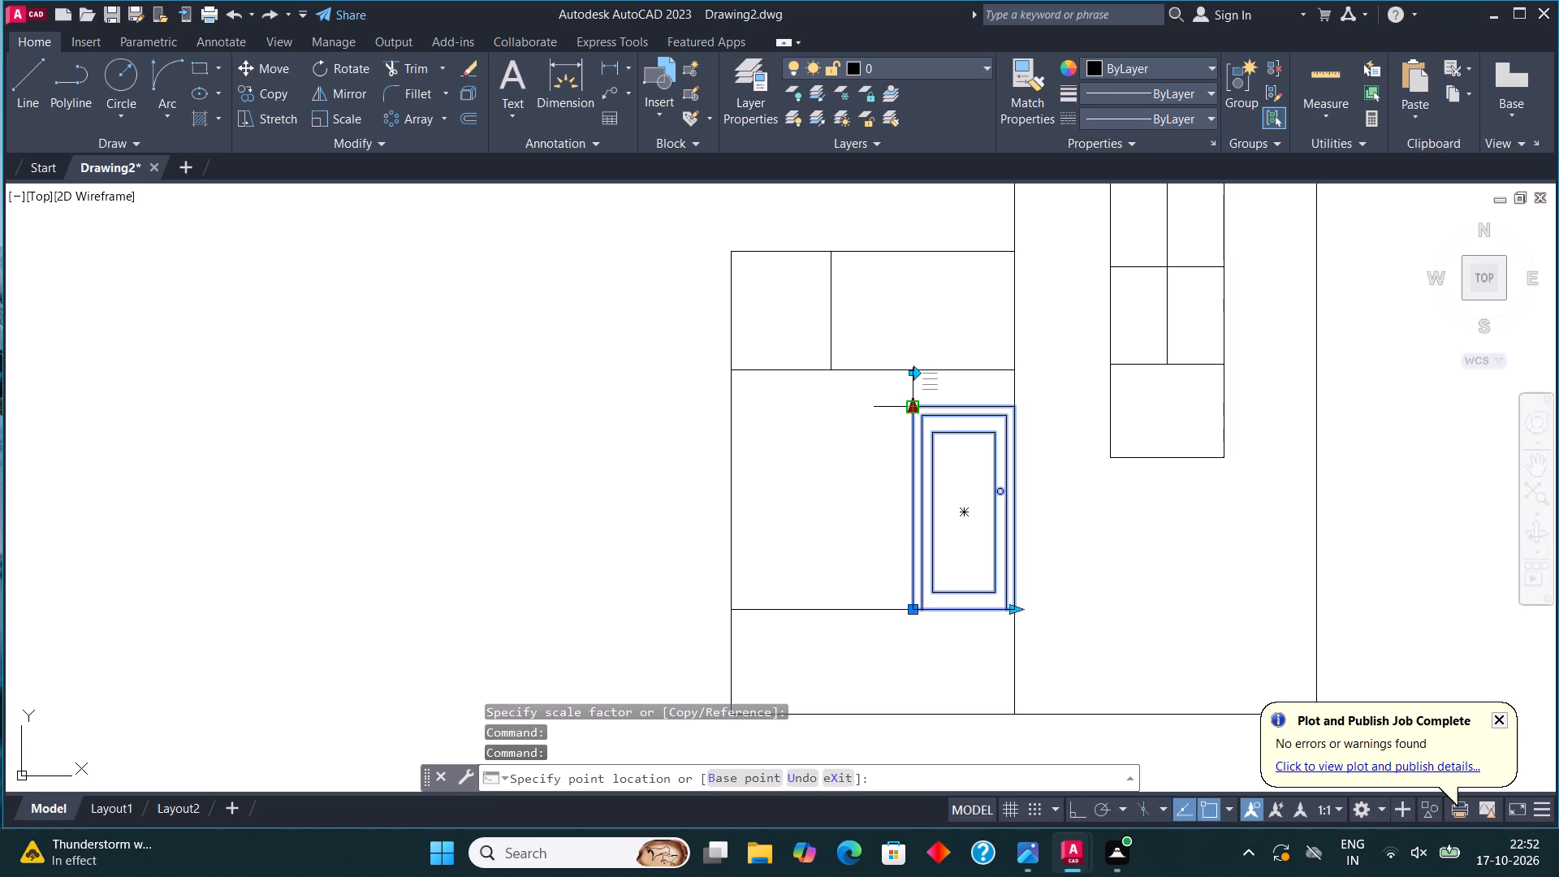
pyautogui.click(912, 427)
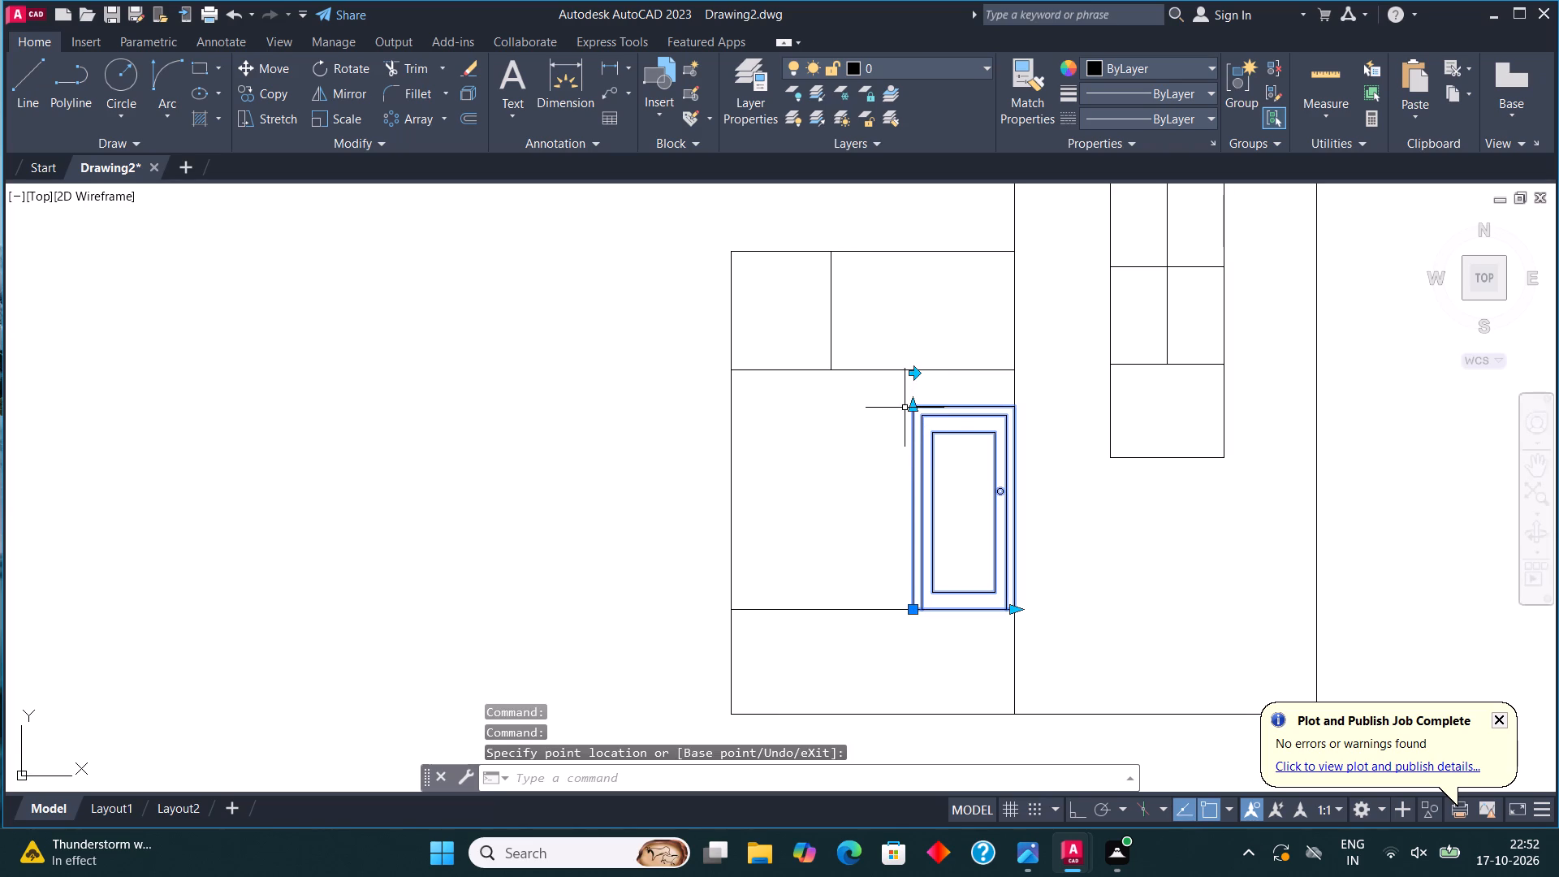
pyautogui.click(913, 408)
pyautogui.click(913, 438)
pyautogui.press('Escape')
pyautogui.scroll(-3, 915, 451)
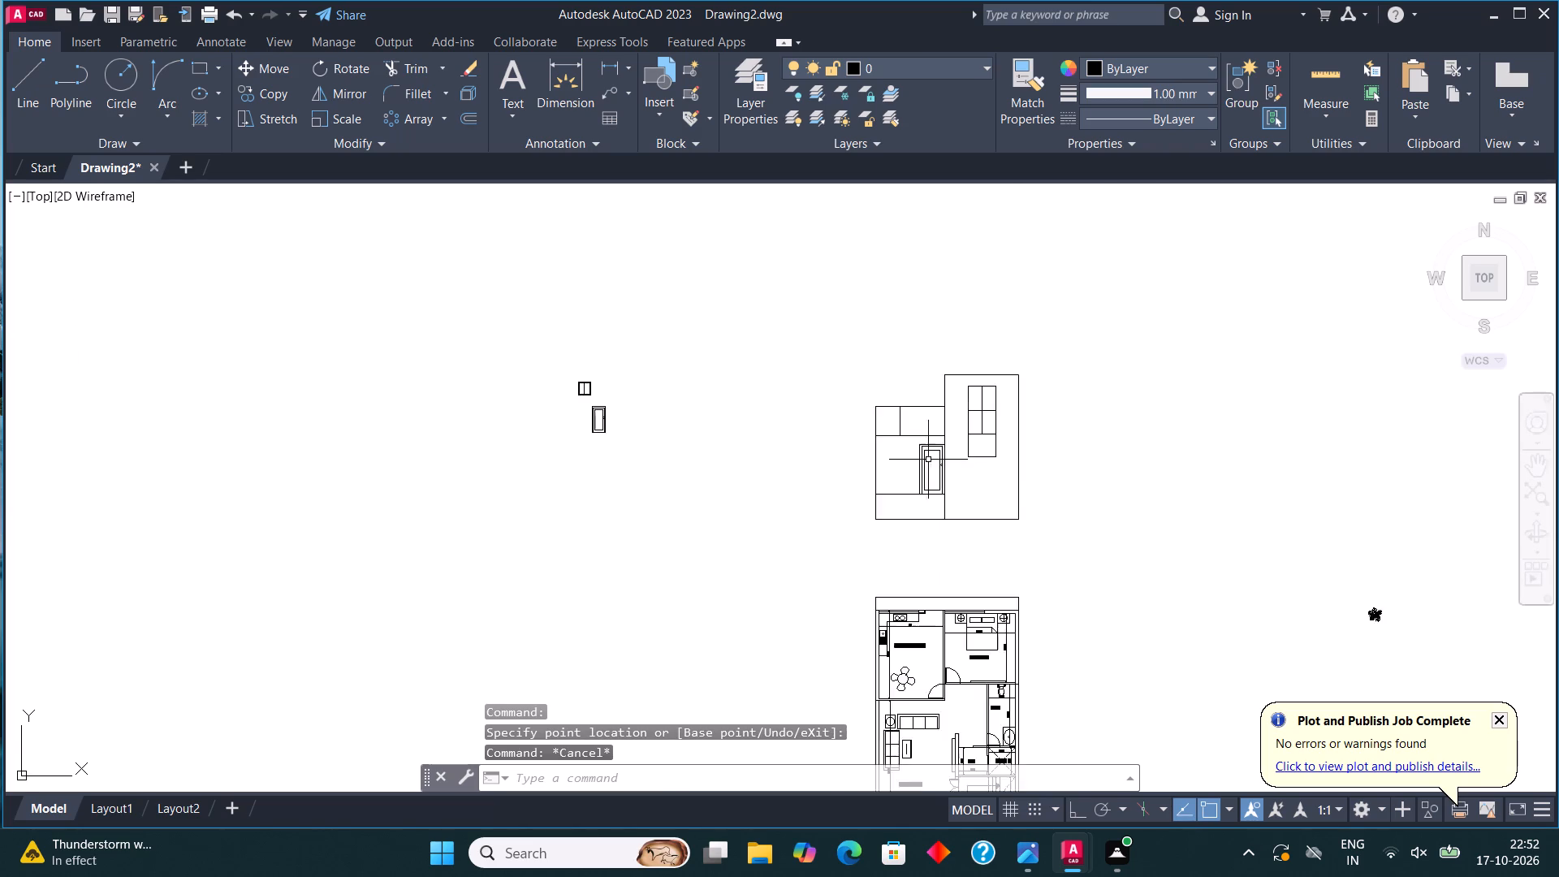
# Scale the door down slightly from its base corner at the middle vertical, to about three-quarters of the wall height.
pyautogui.scroll(3, 929, 460)
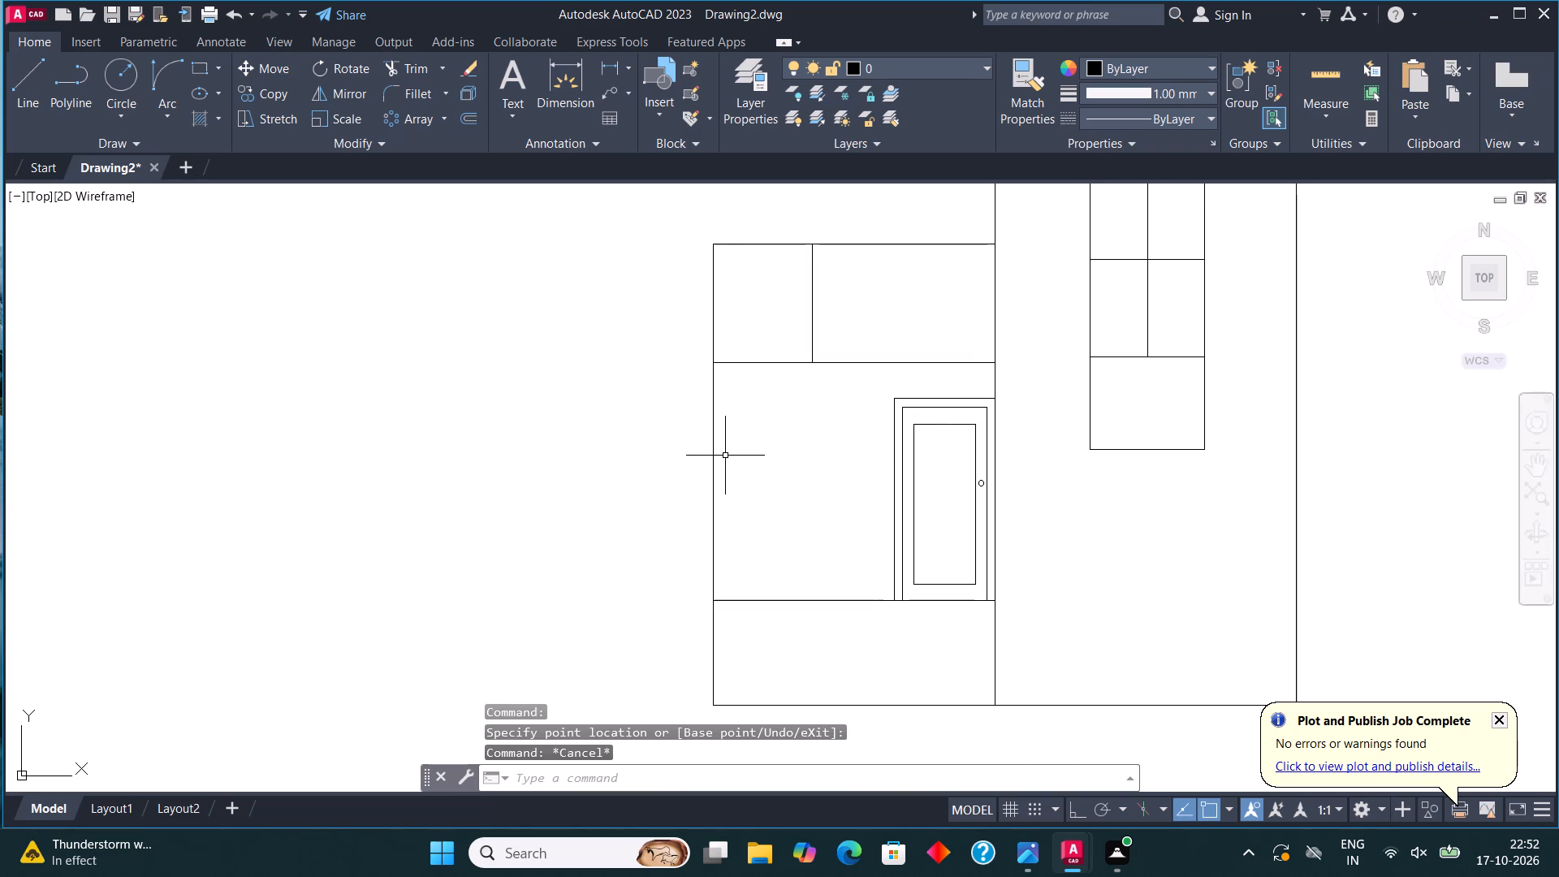
pyautogui.moveTo(929, 465); pyautogui.dragTo(921, 460)
pyautogui.click(875, 442)
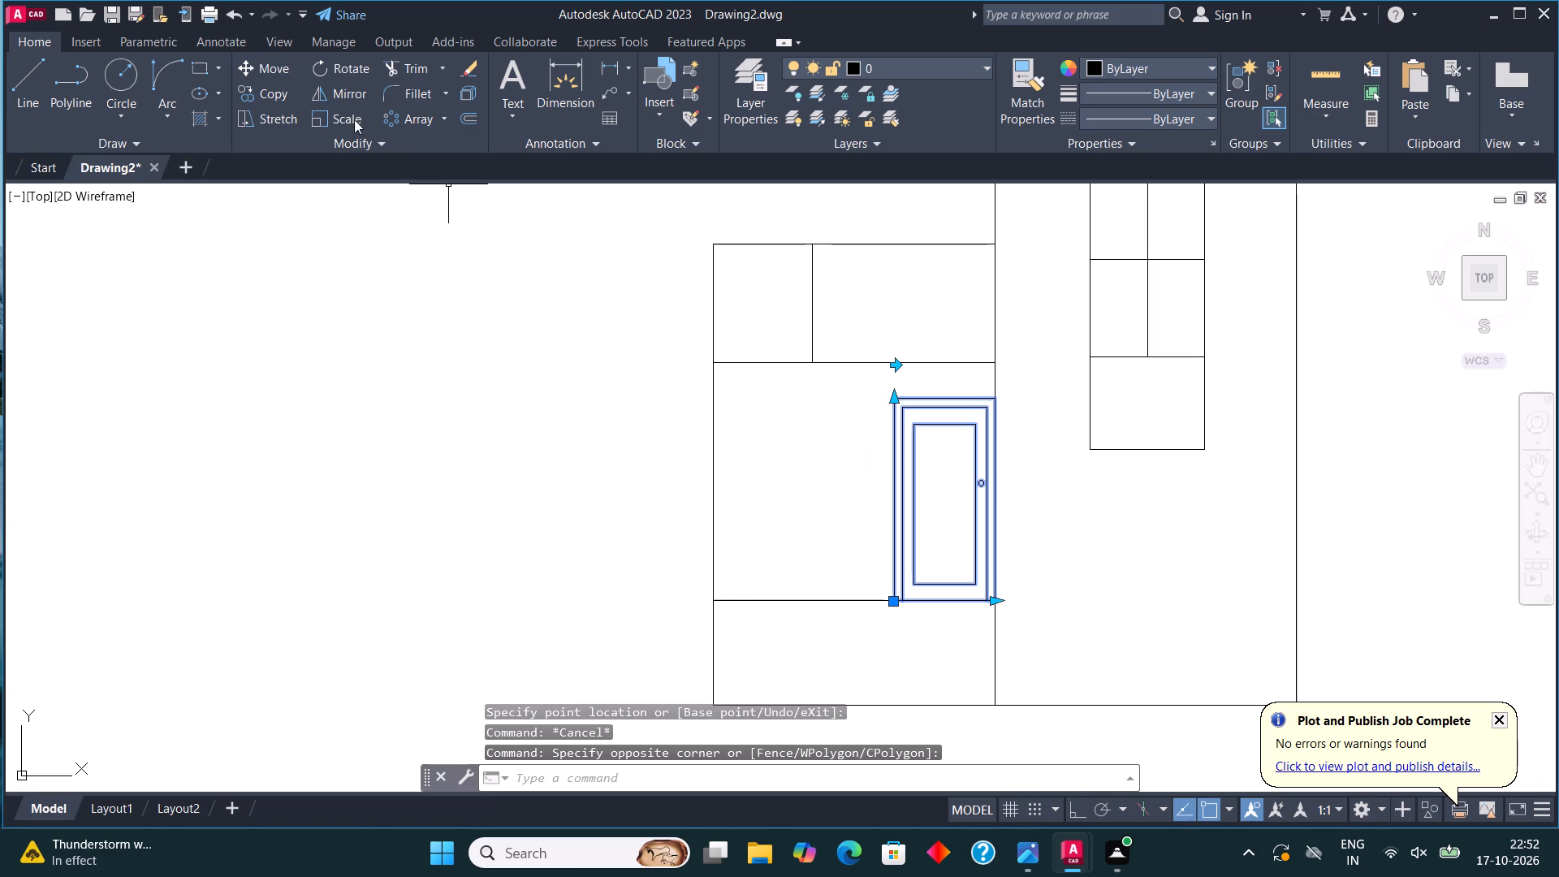
pyautogui.click(345, 111)
pyautogui.click(995, 603)
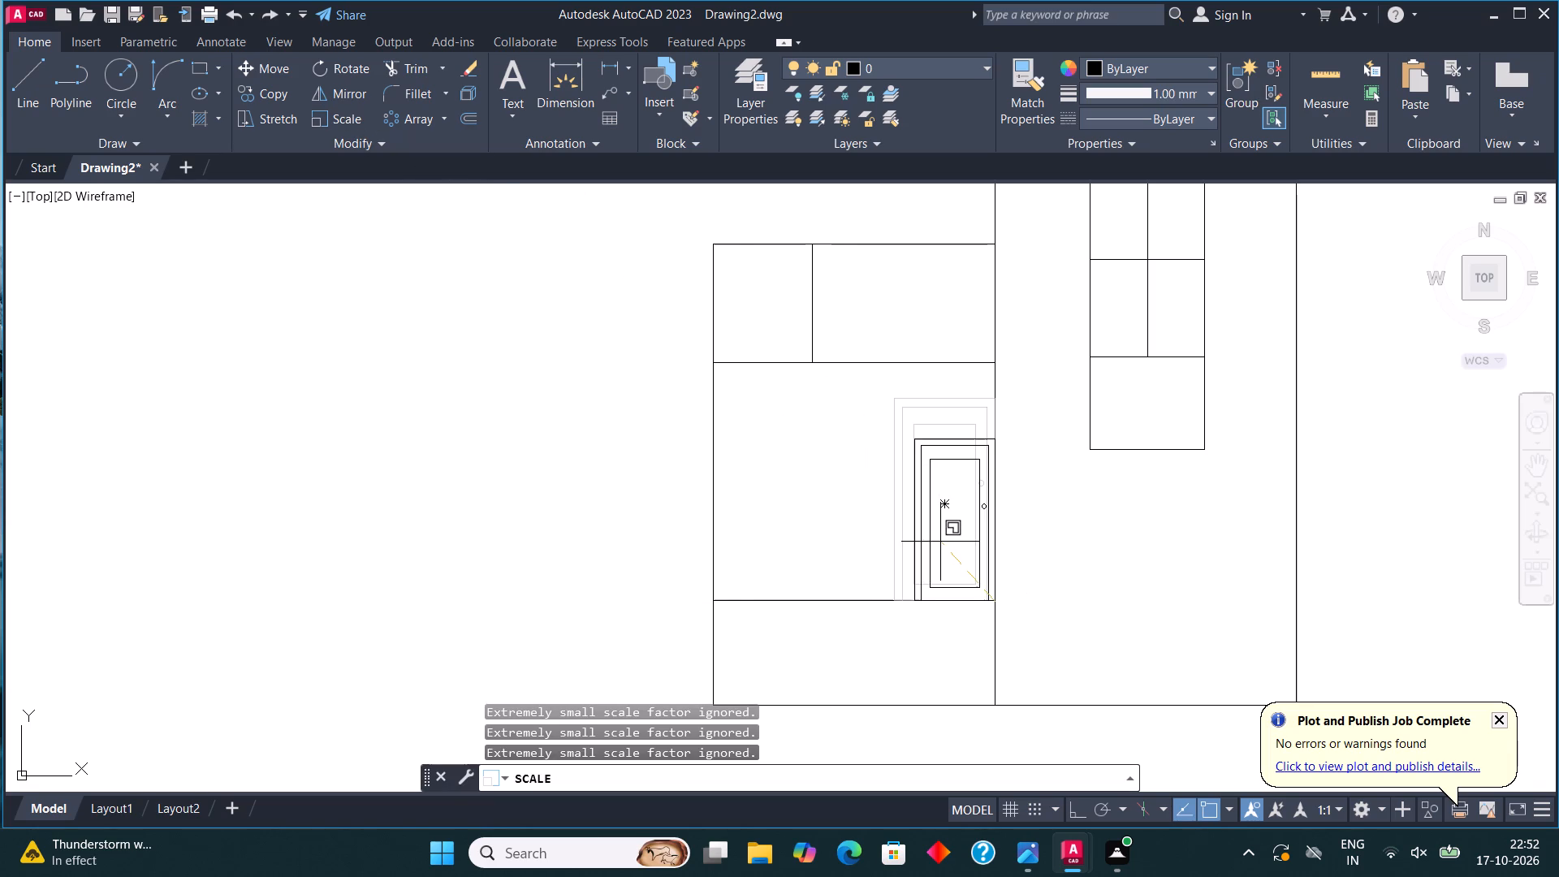
pyautogui.click(934, 534)
# Copy the aluminum window elevation onto the kitchen-side wall beside the door, between the outer edge and the door frame.
pyautogui.scroll(-5, 988, 542)
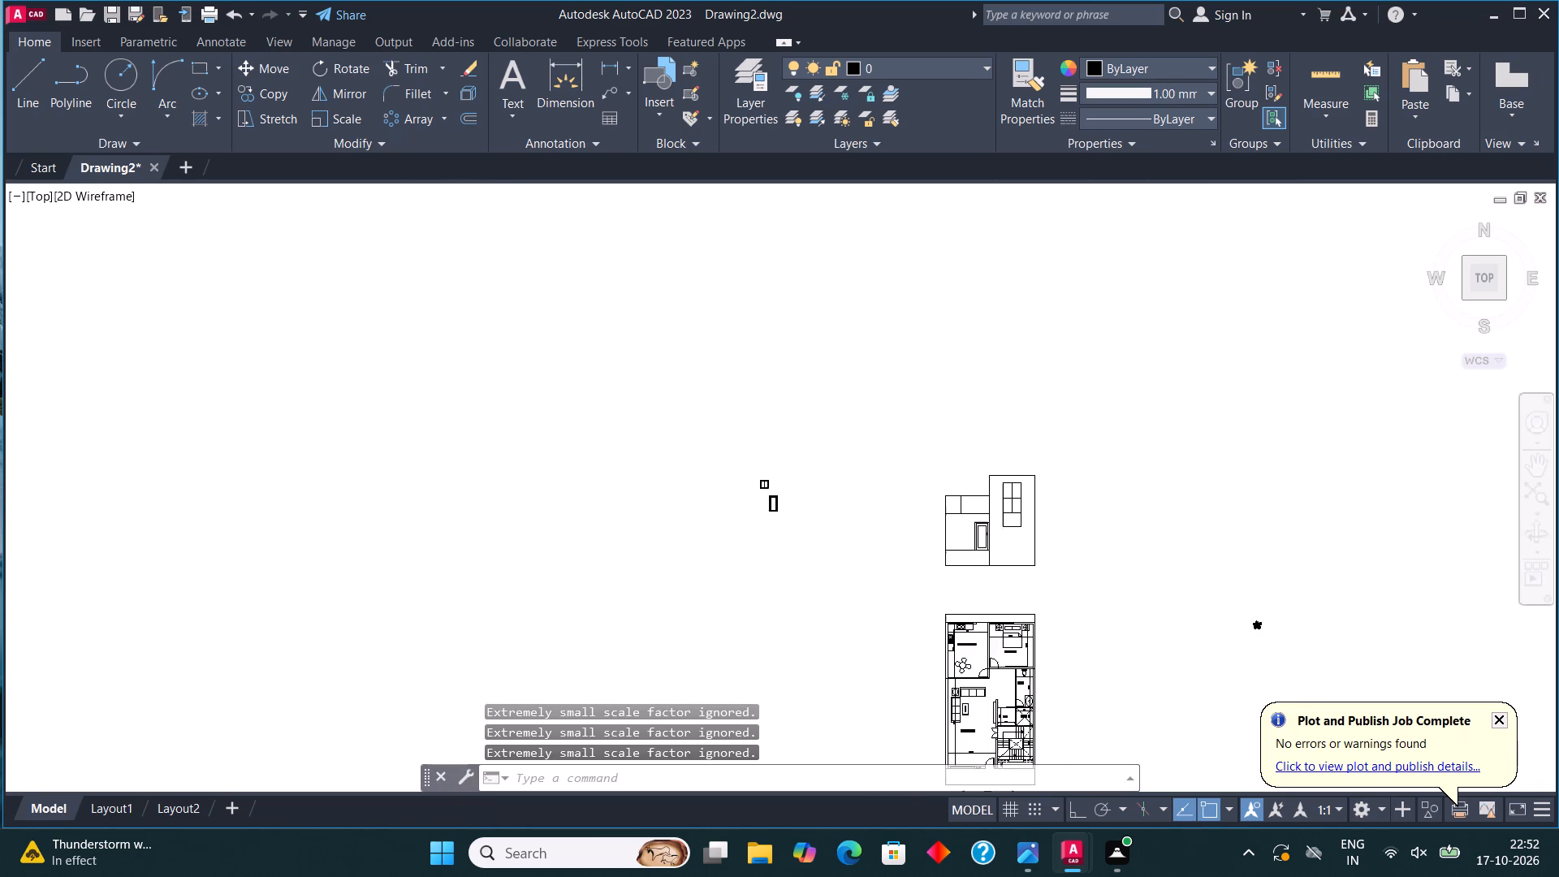
pyautogui.scroll(4, 793, 525)
pyautogui.click(1180, 430)
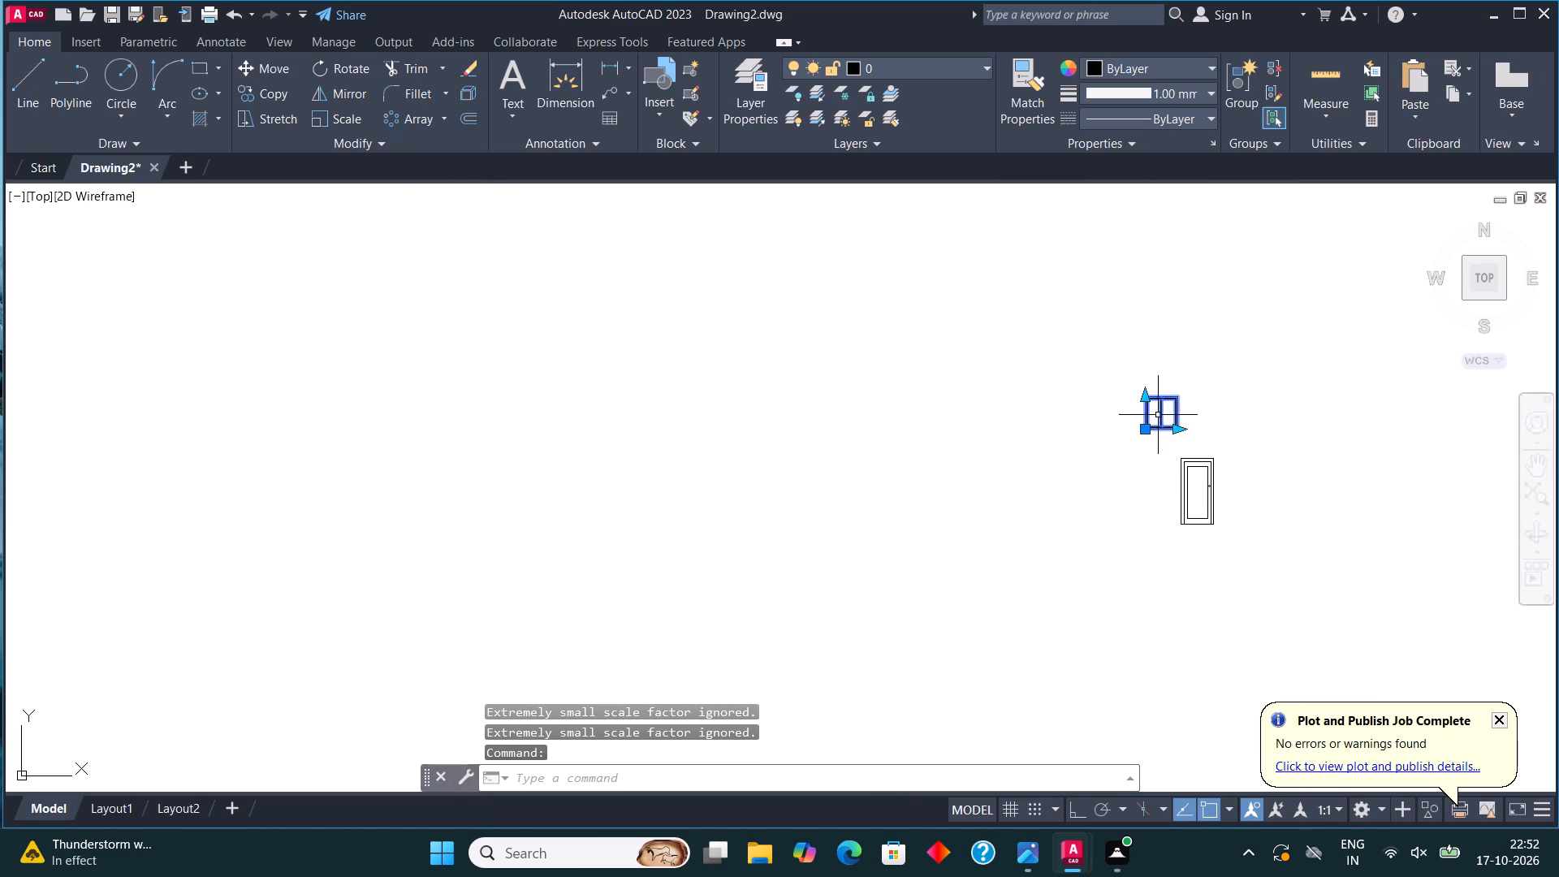
pyautogui.click(277, 96)
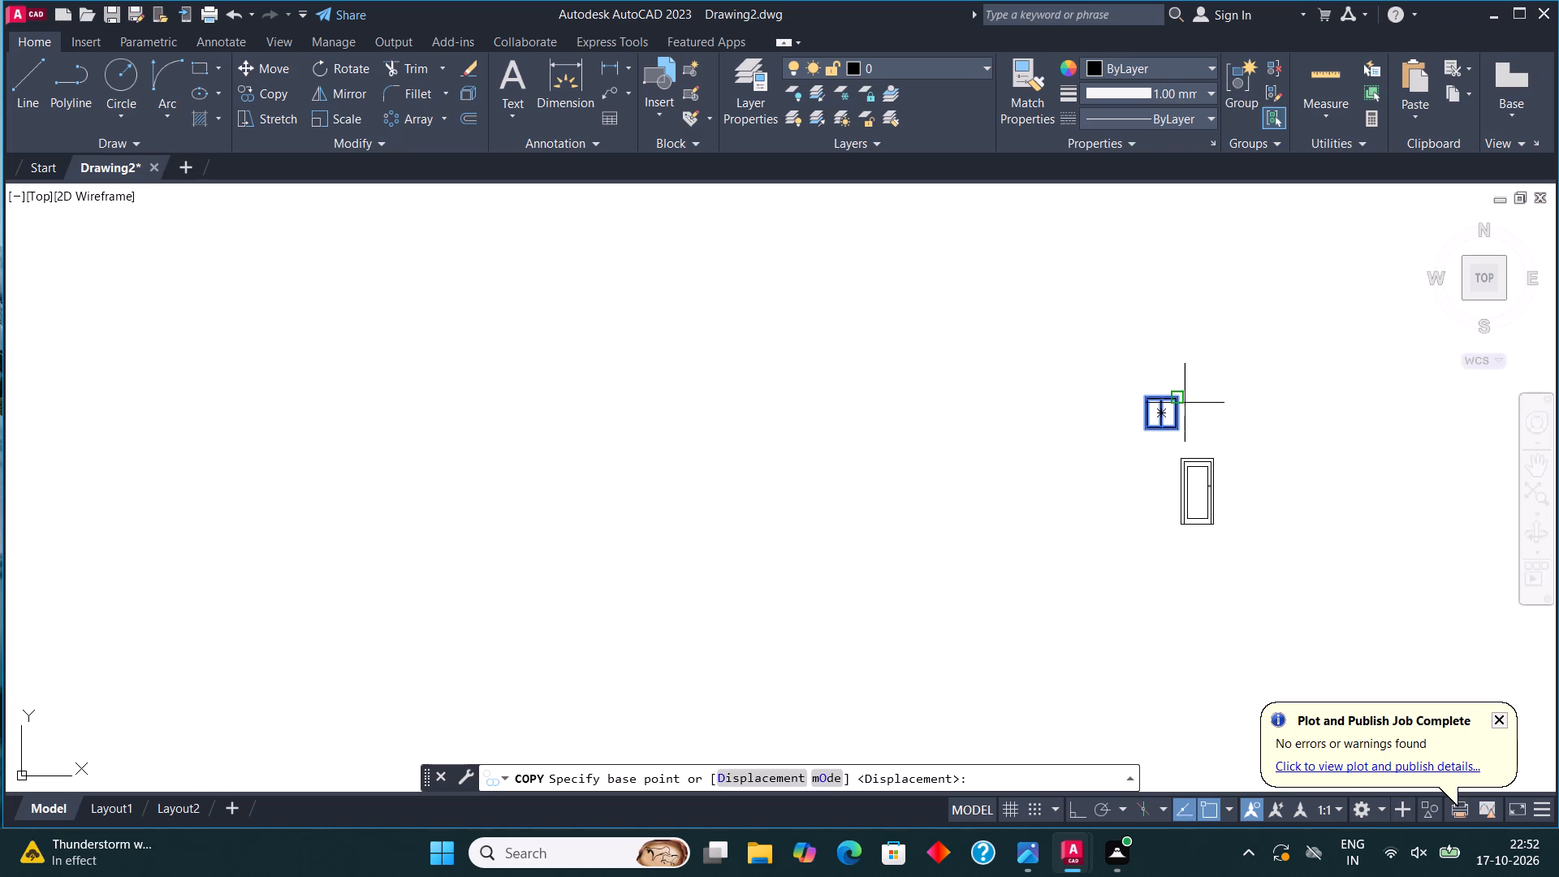
pyautogui.click(1180, 430)
pyautogui.scroll(-5, 825, 430)
pyautogui.scroll(5, 905, 457)
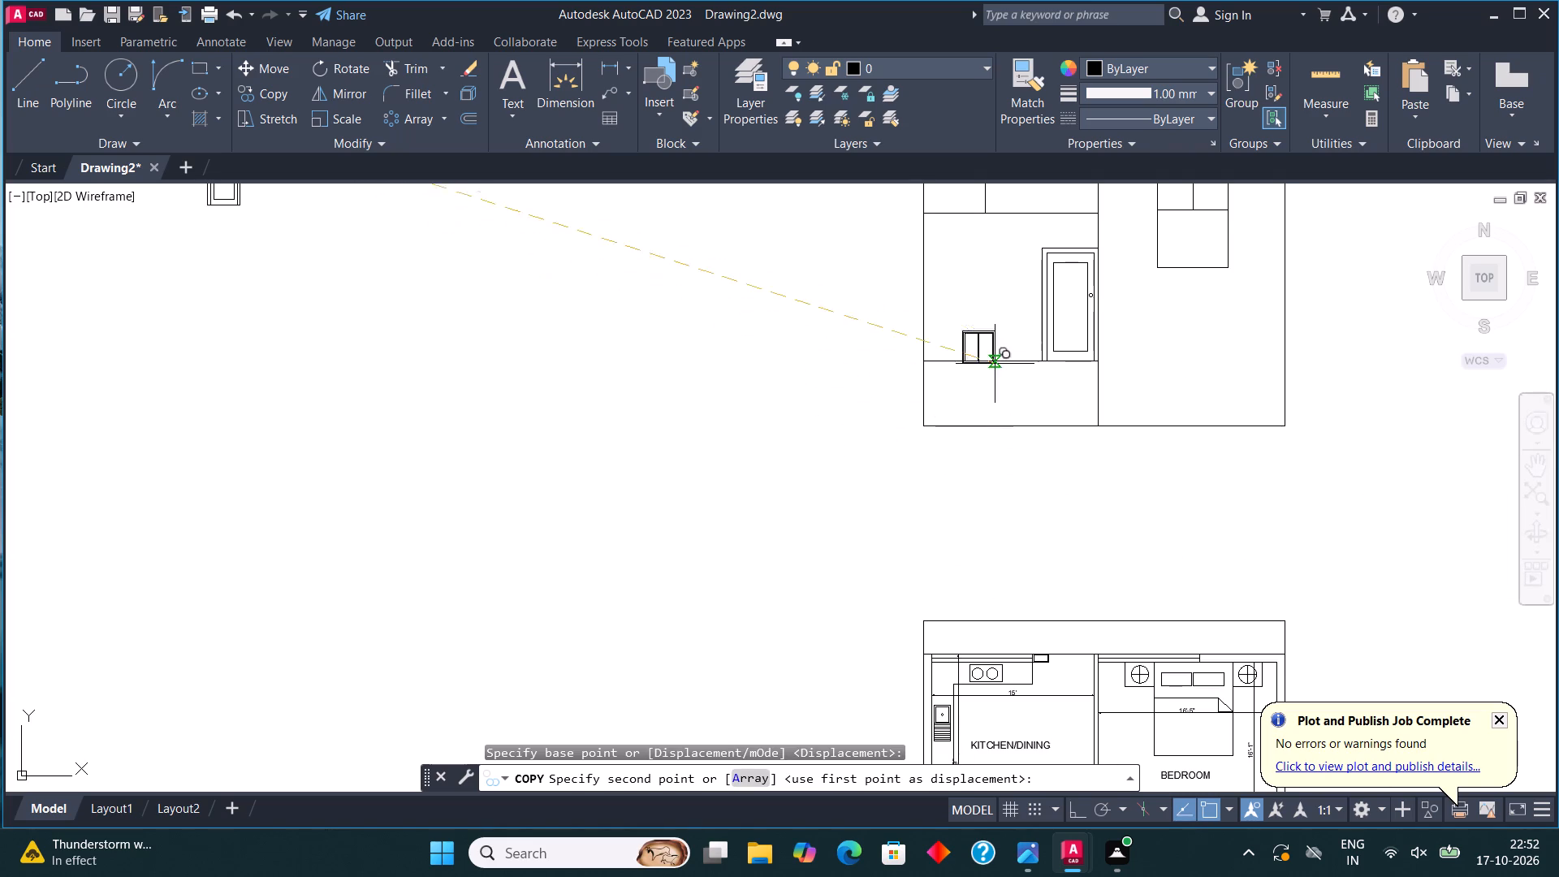
pyautogui.moveTo(1015, 332); pyautogui.dragTo(1018, 449, button='middle')
pyautogui.scroll(2, 1026, 409)
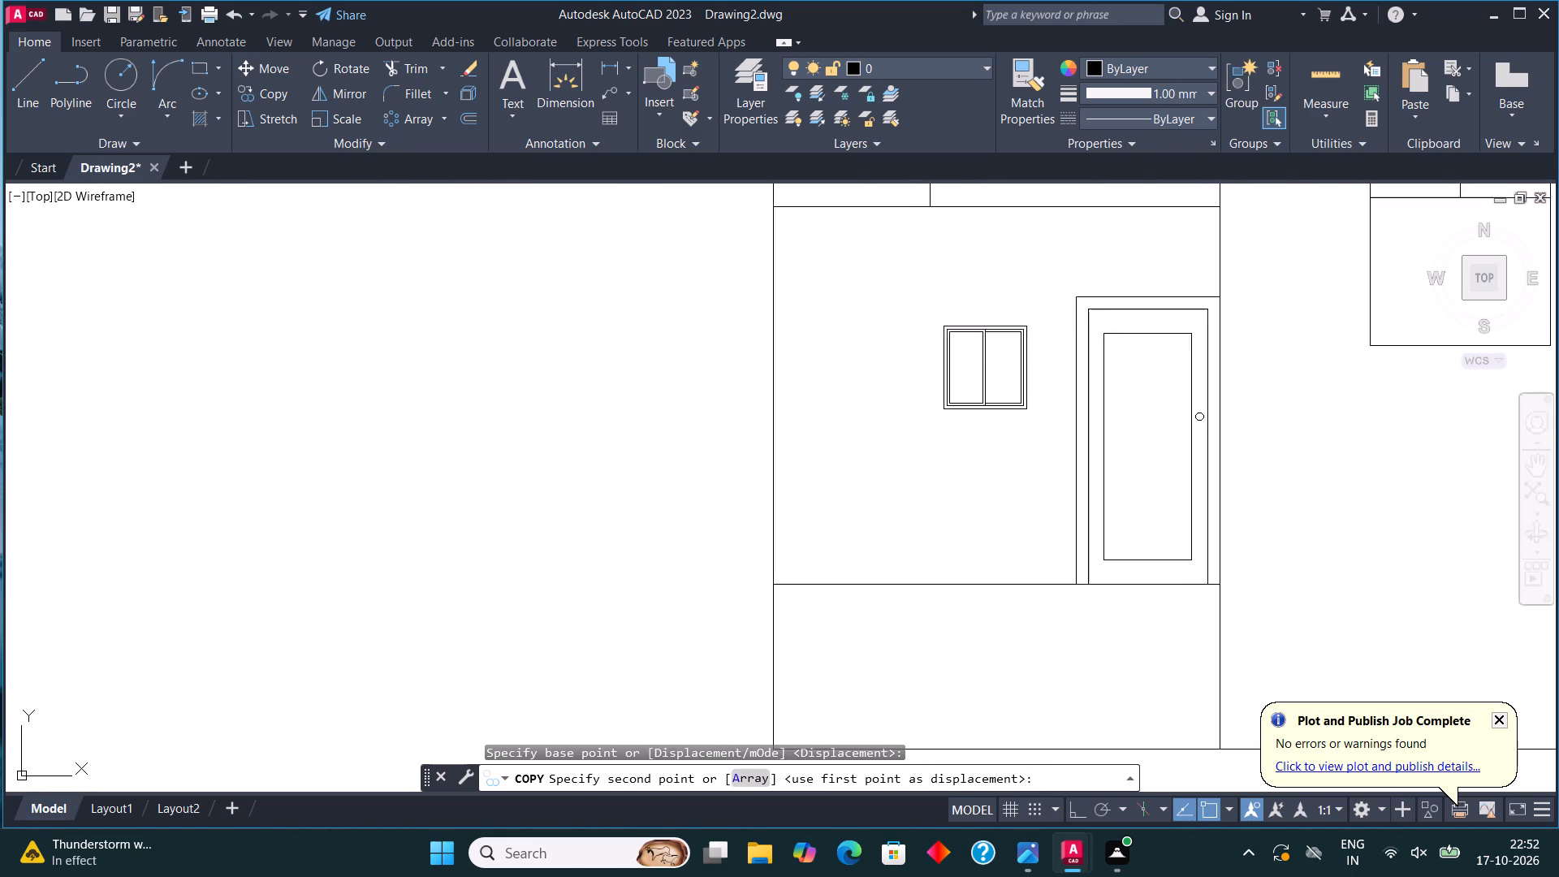
pyautogui.scroll(1, 1026, 409)
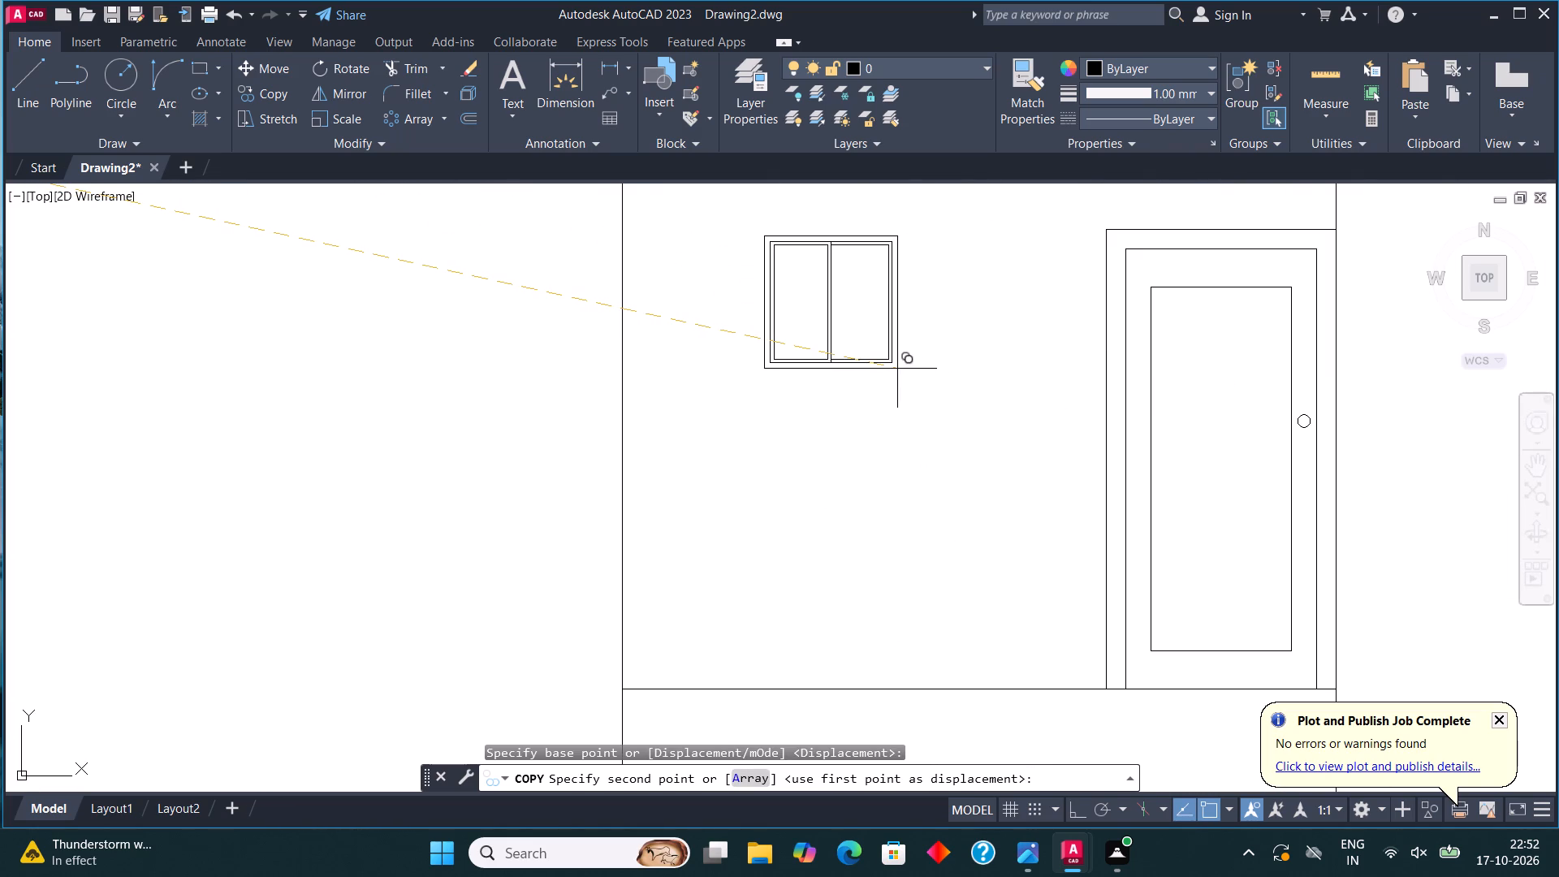
pyautogui.click(866, 367)
pyautogui.press('Escape')
# Scale the copied window up to about twice its size from its upper outer corner.
pyautogui.moveTo(801, 284); pyautogui.dragTo(788, 283)
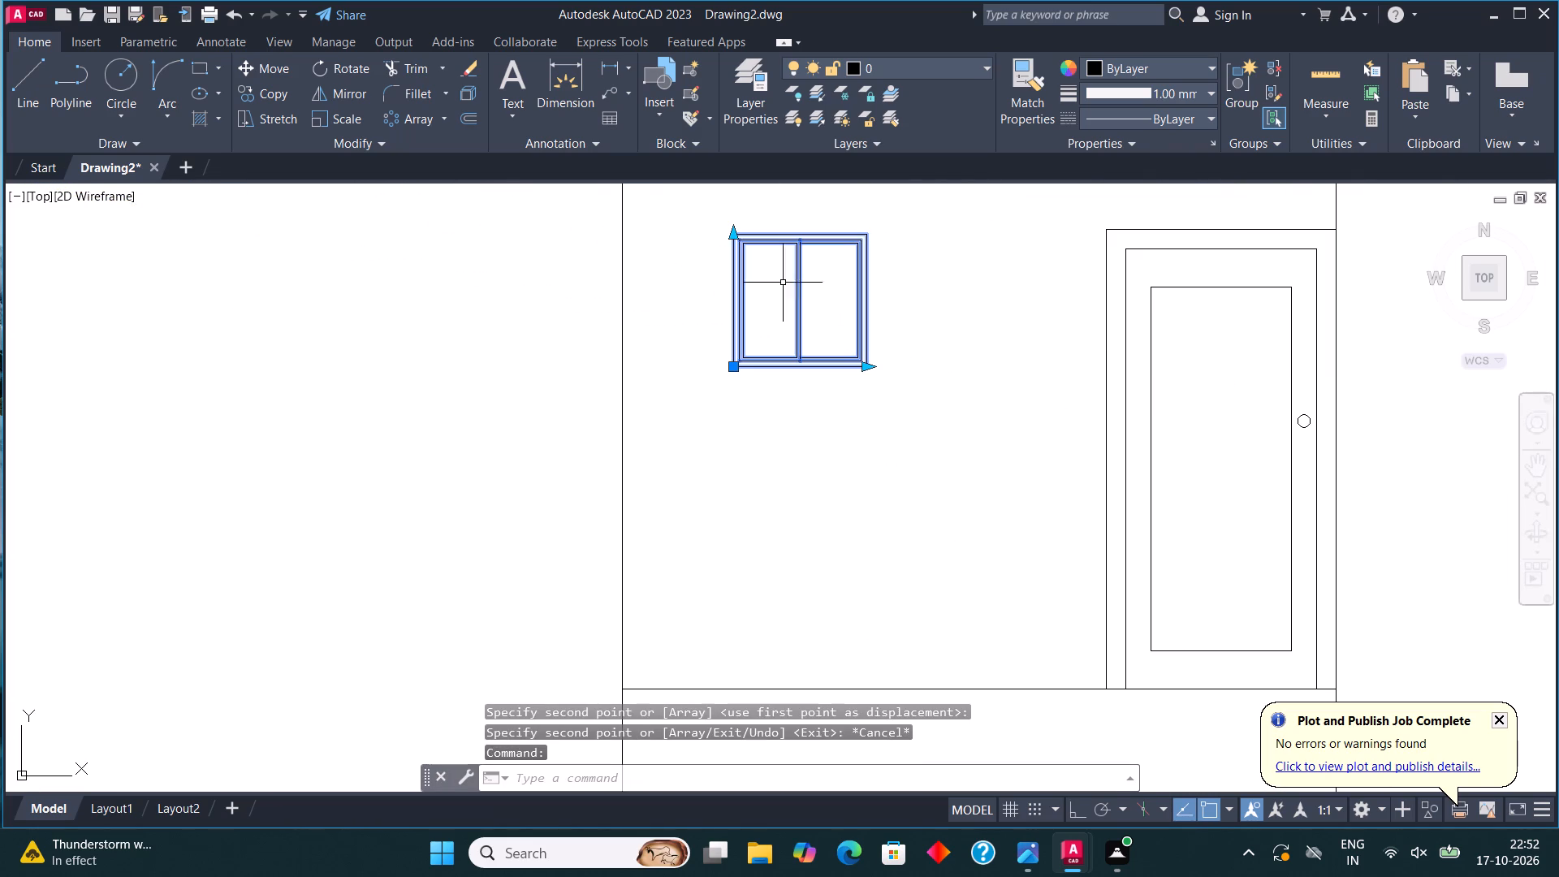
pyautogui.click(350, 119)
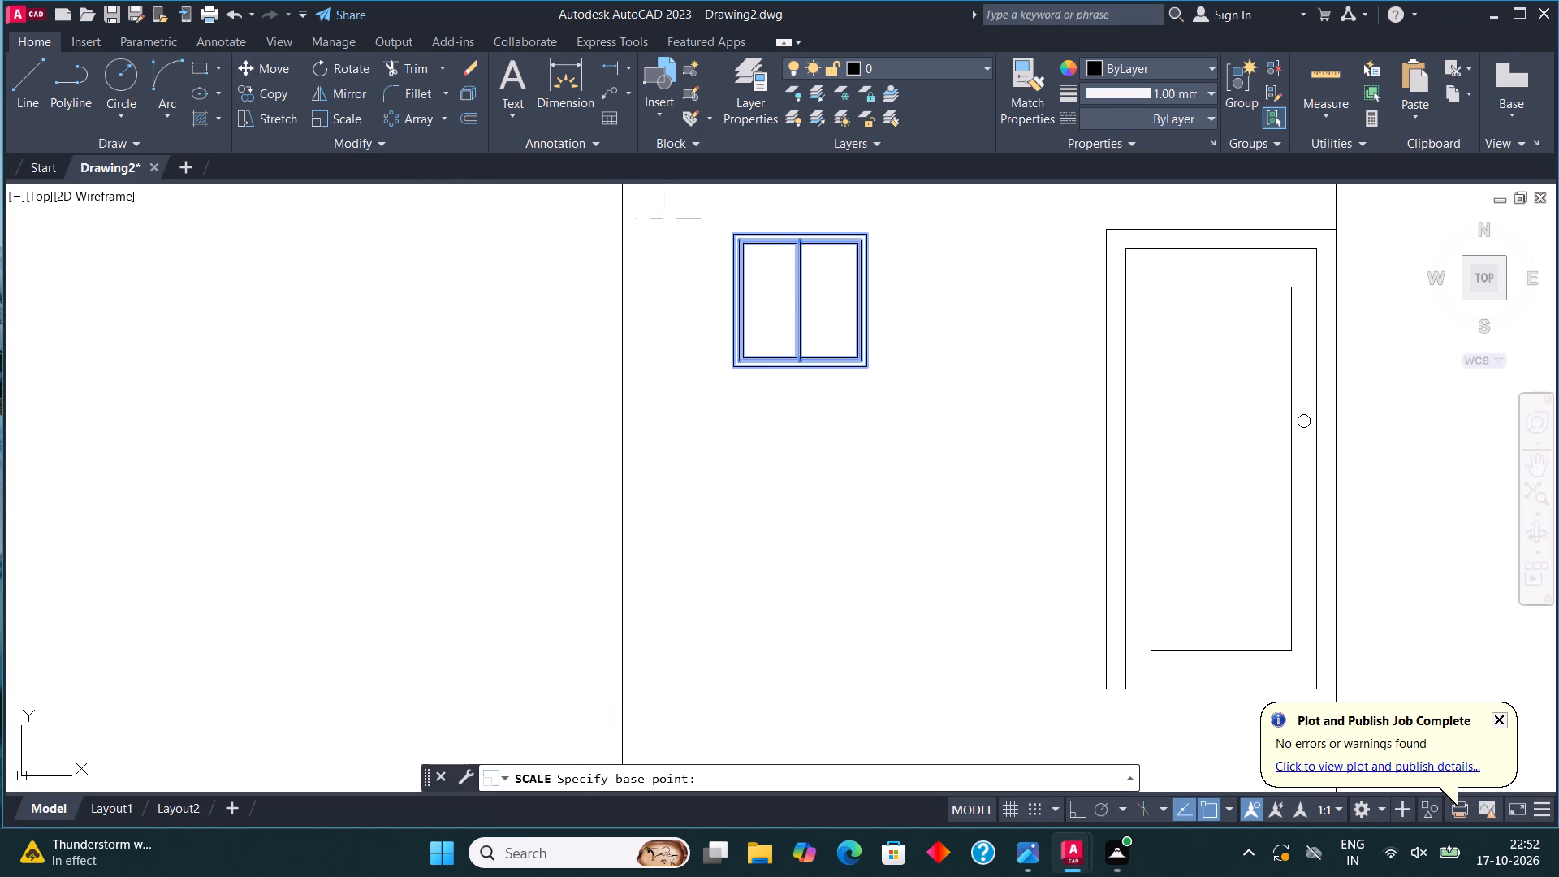
pyautogui.click(736, 238)
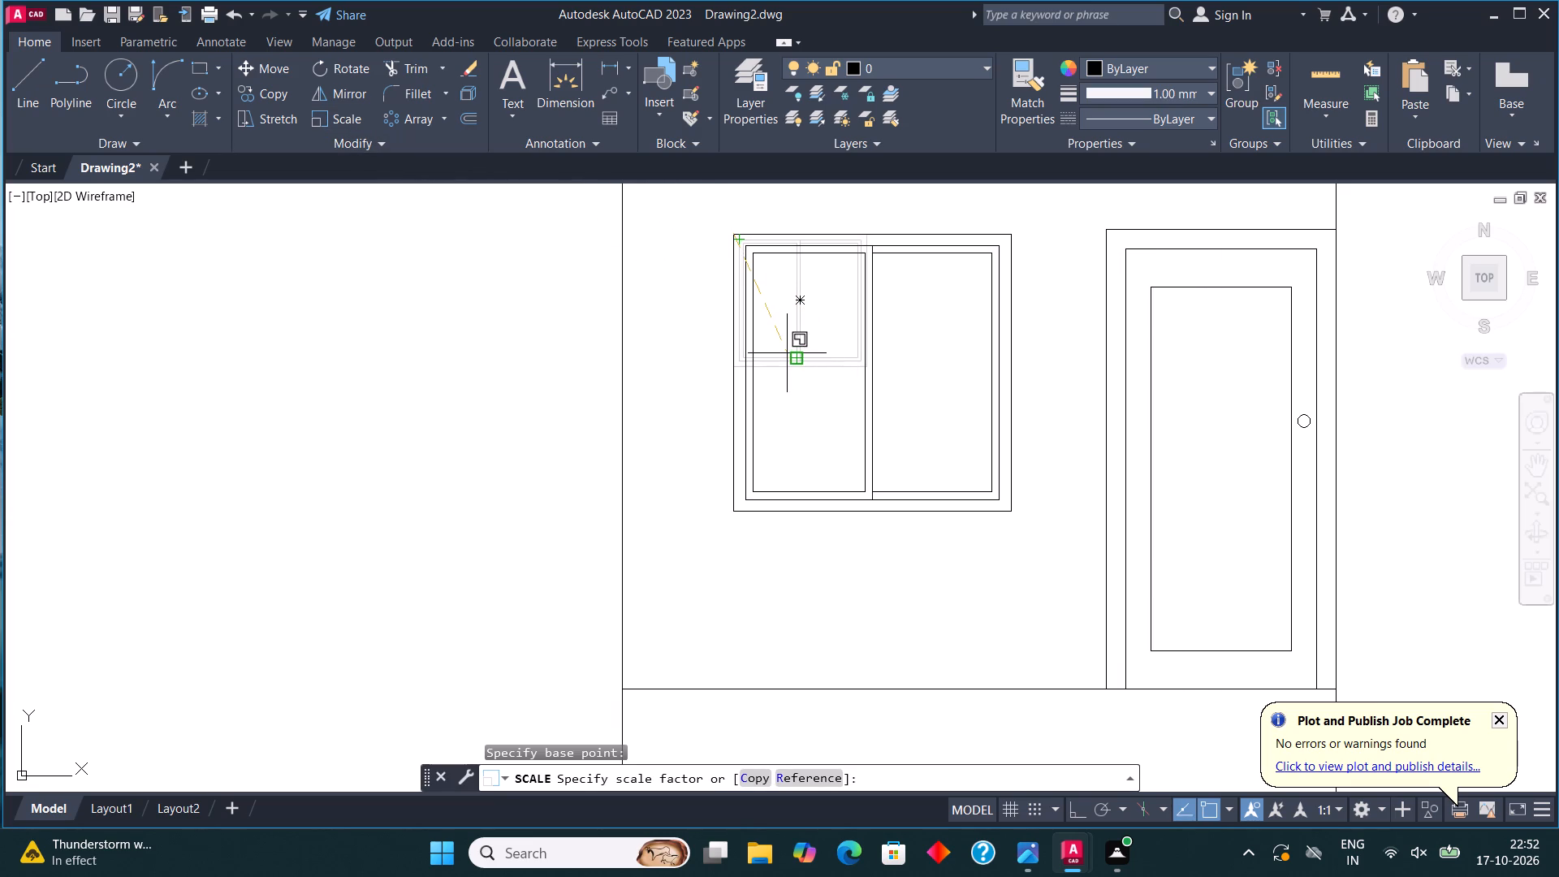
pyautogui.click(782, 348)
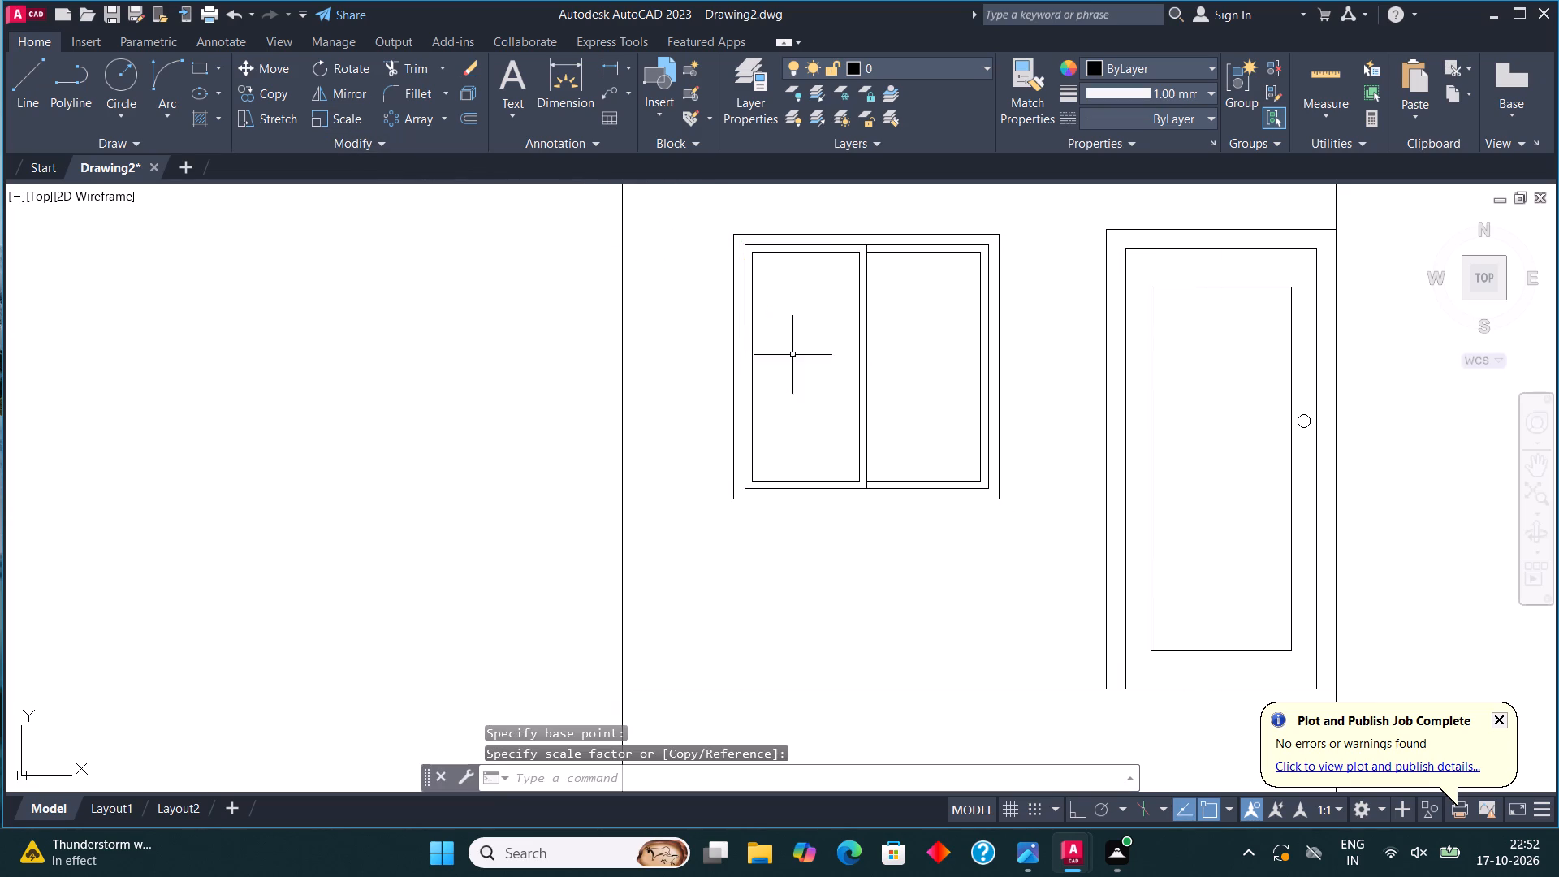
# Offset the top edge of the kitchen-side block 1" downward.
pyautogui.scroll(-2, 818, 554)
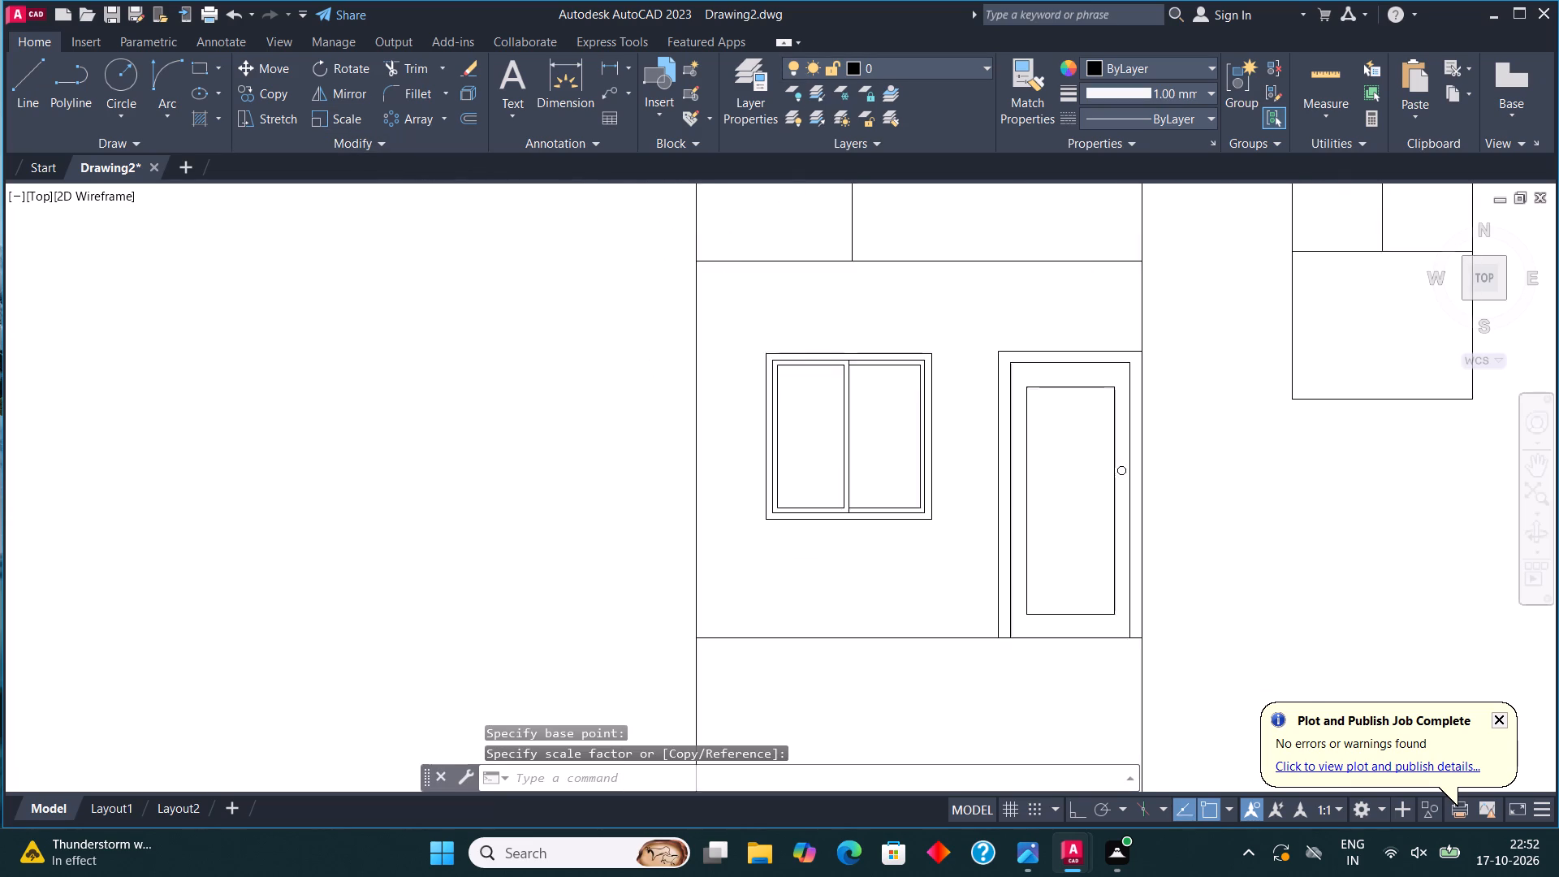
pyautogui.scroll(-1, 827, 565)
pyautogui.scroll(2, 832, 522)
pyautogui.moveTo(828, 520); pyautogui.dragTo(799, 400, button='middle')
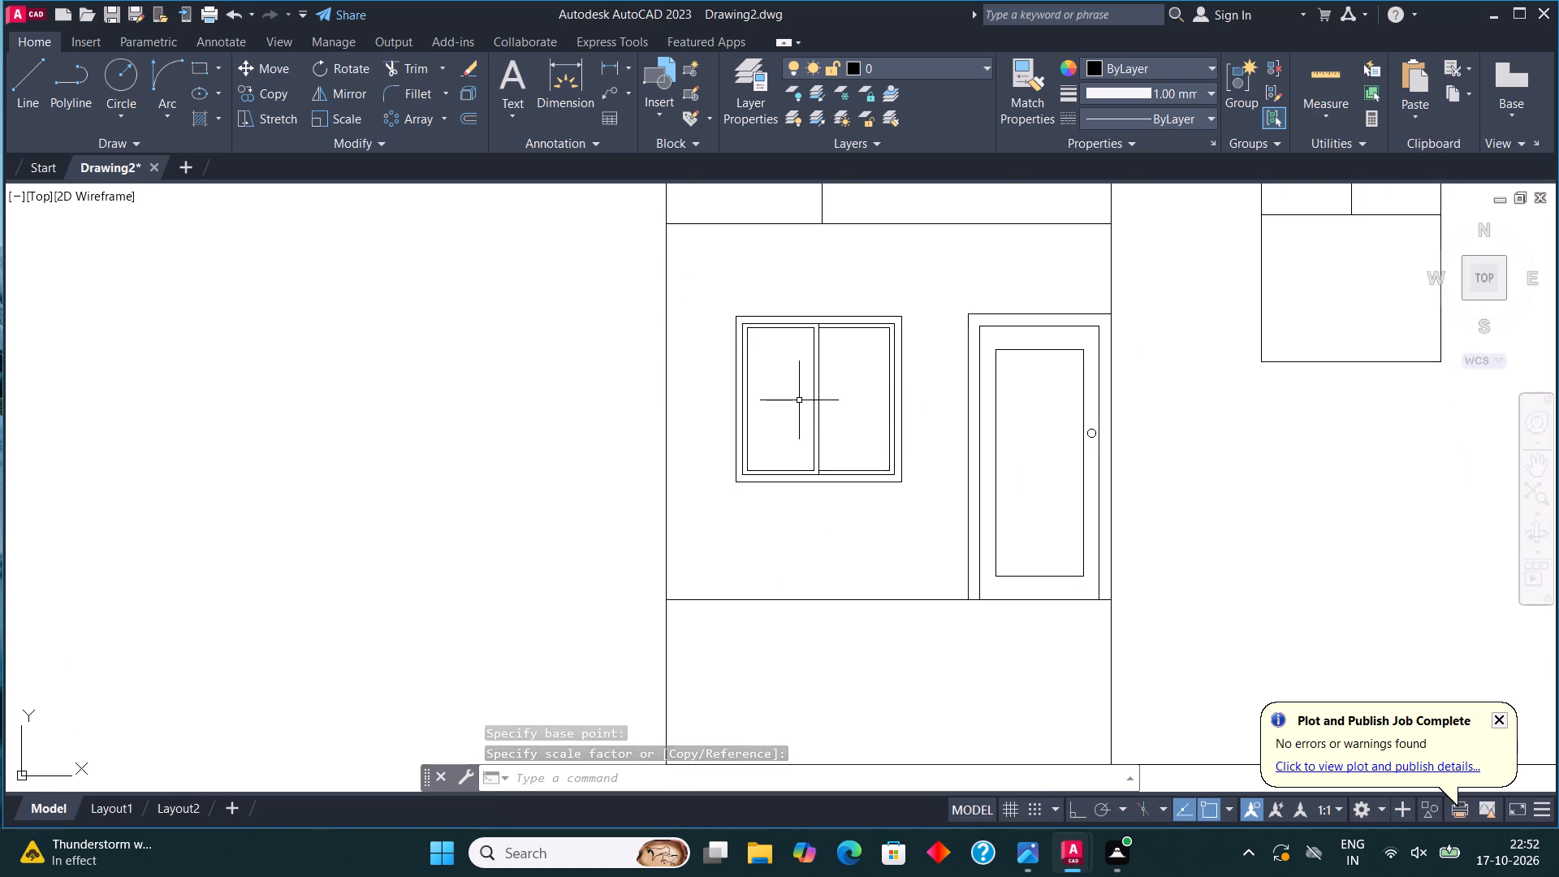
pyautogui.scroll(-1, 799, 400)
pyautogui.scroll(-2, 894, 499)
pyautogui.moveTo(893, 499); pyautogui.dragTo(892, 498, button='middle')
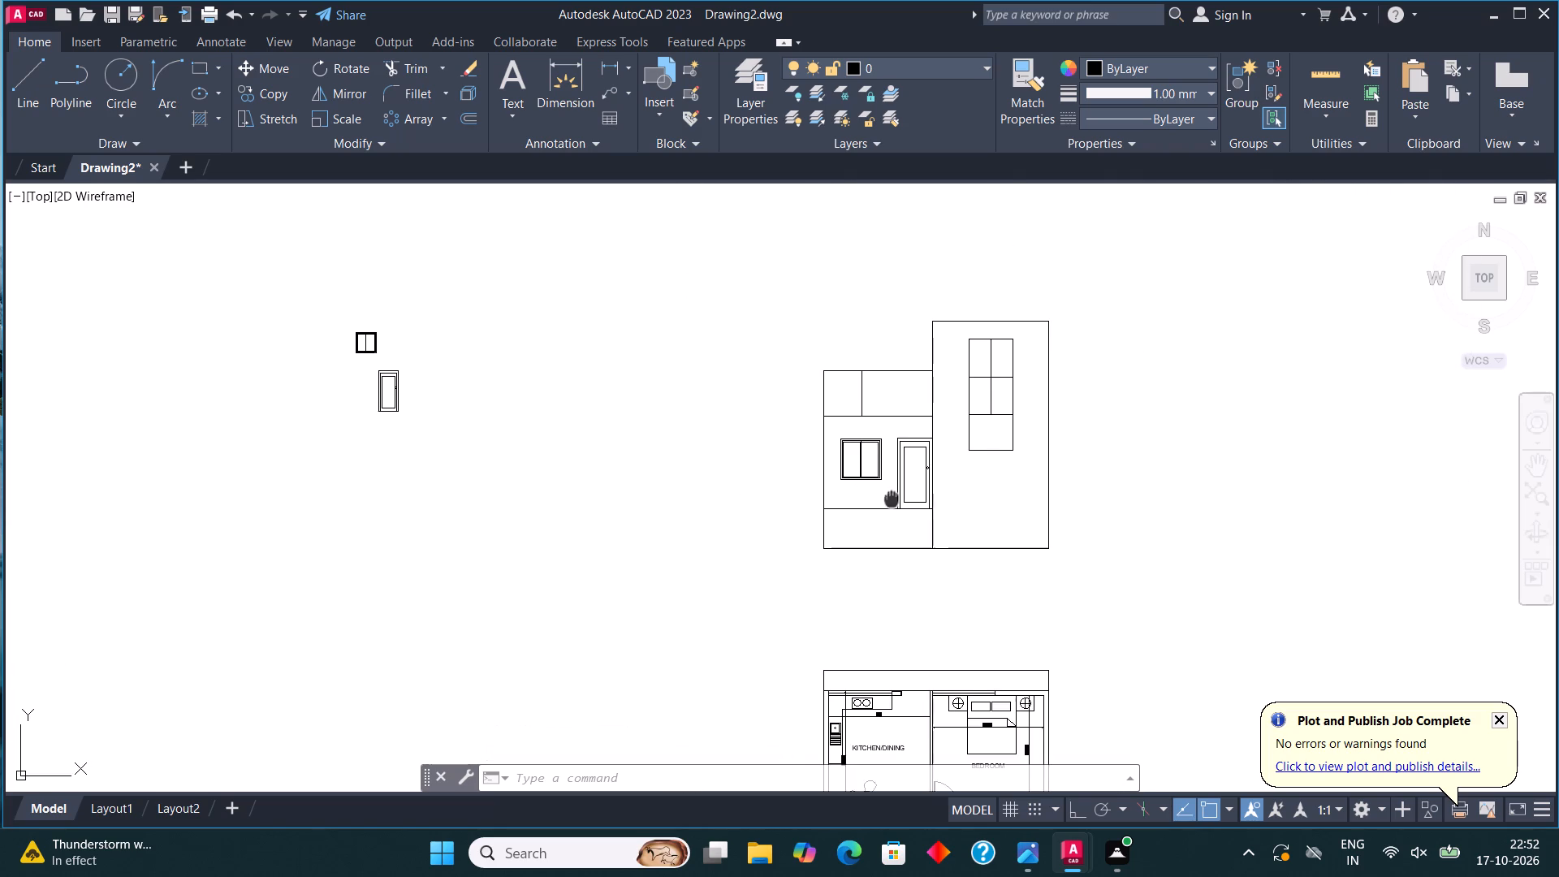
pyautogui.moveTo(892, 498); pyautogui.dragTo(862, 462, button='middle')
pyautogui.scroll(1, 853, 343)
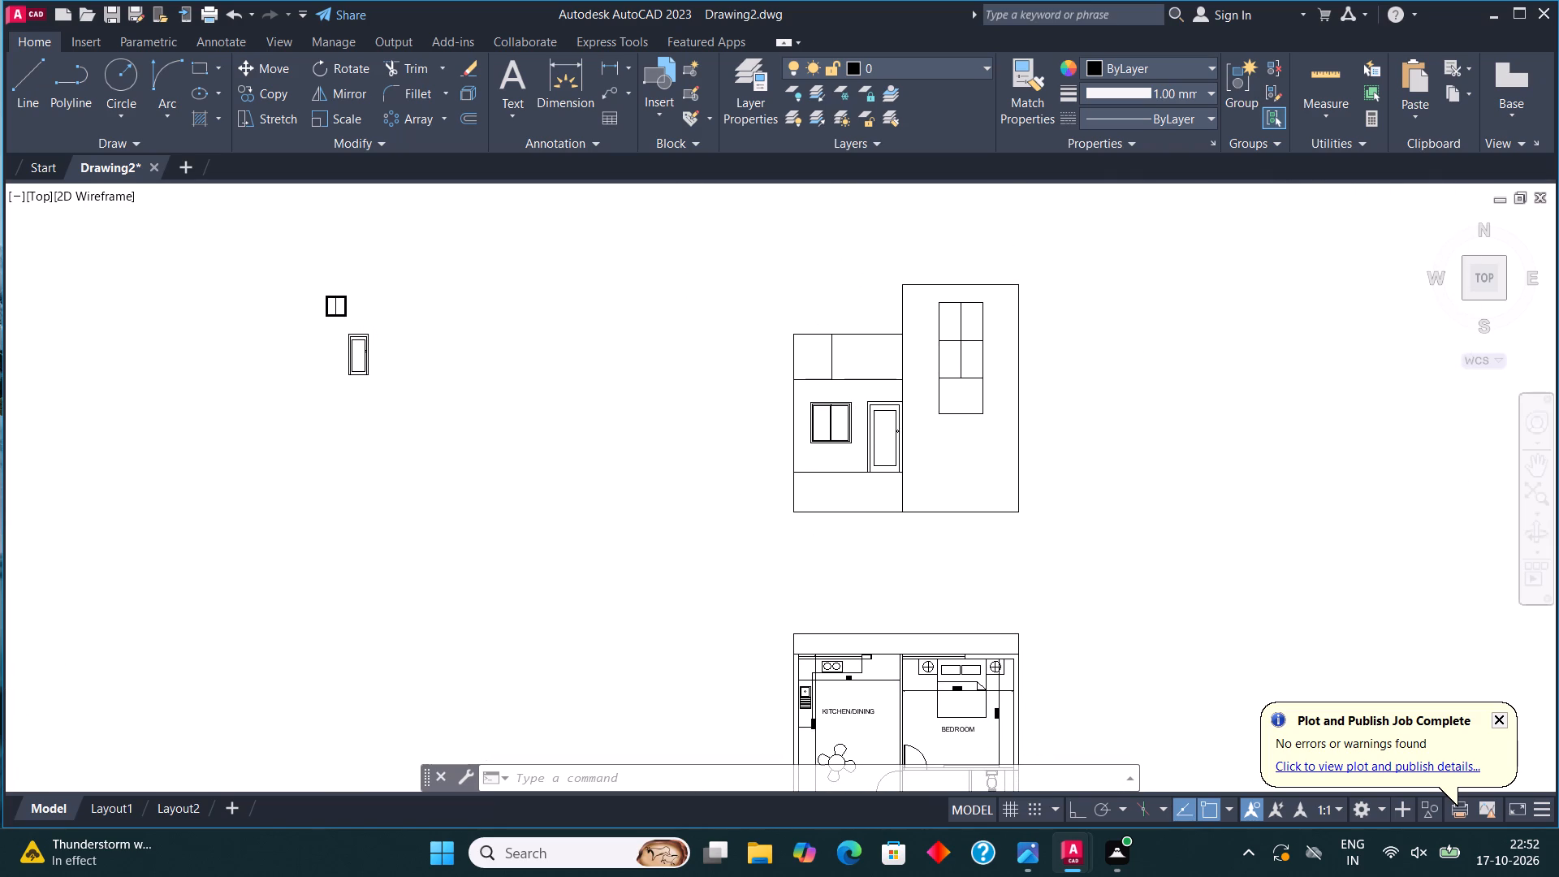
pyautogui.click(825, 329)
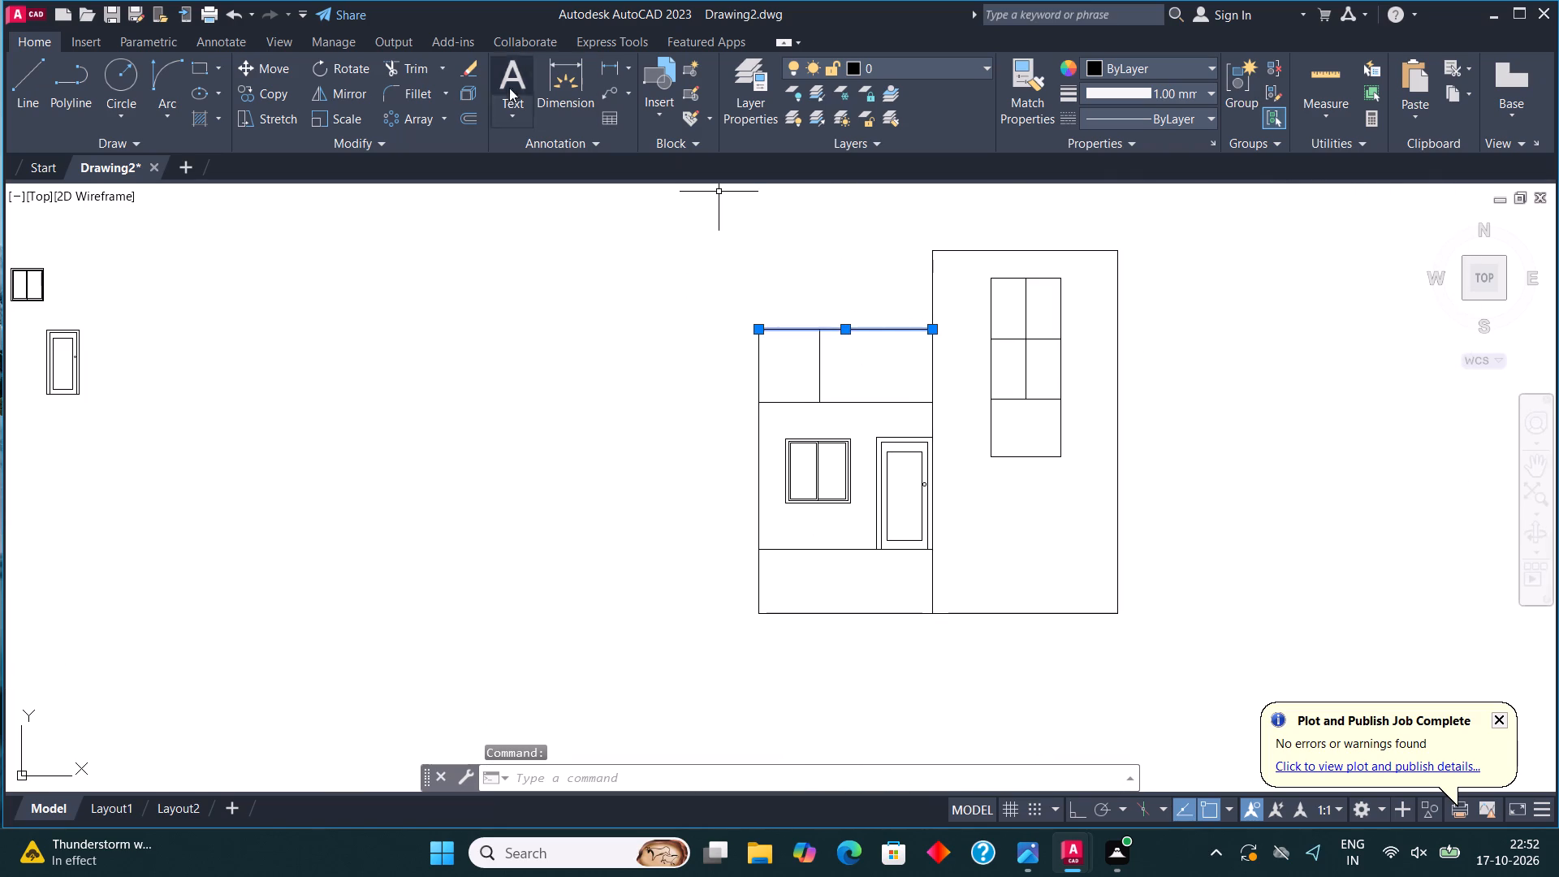
pyautogui.click(468, 114)
pyautogui.scroll(1, 834, 331)
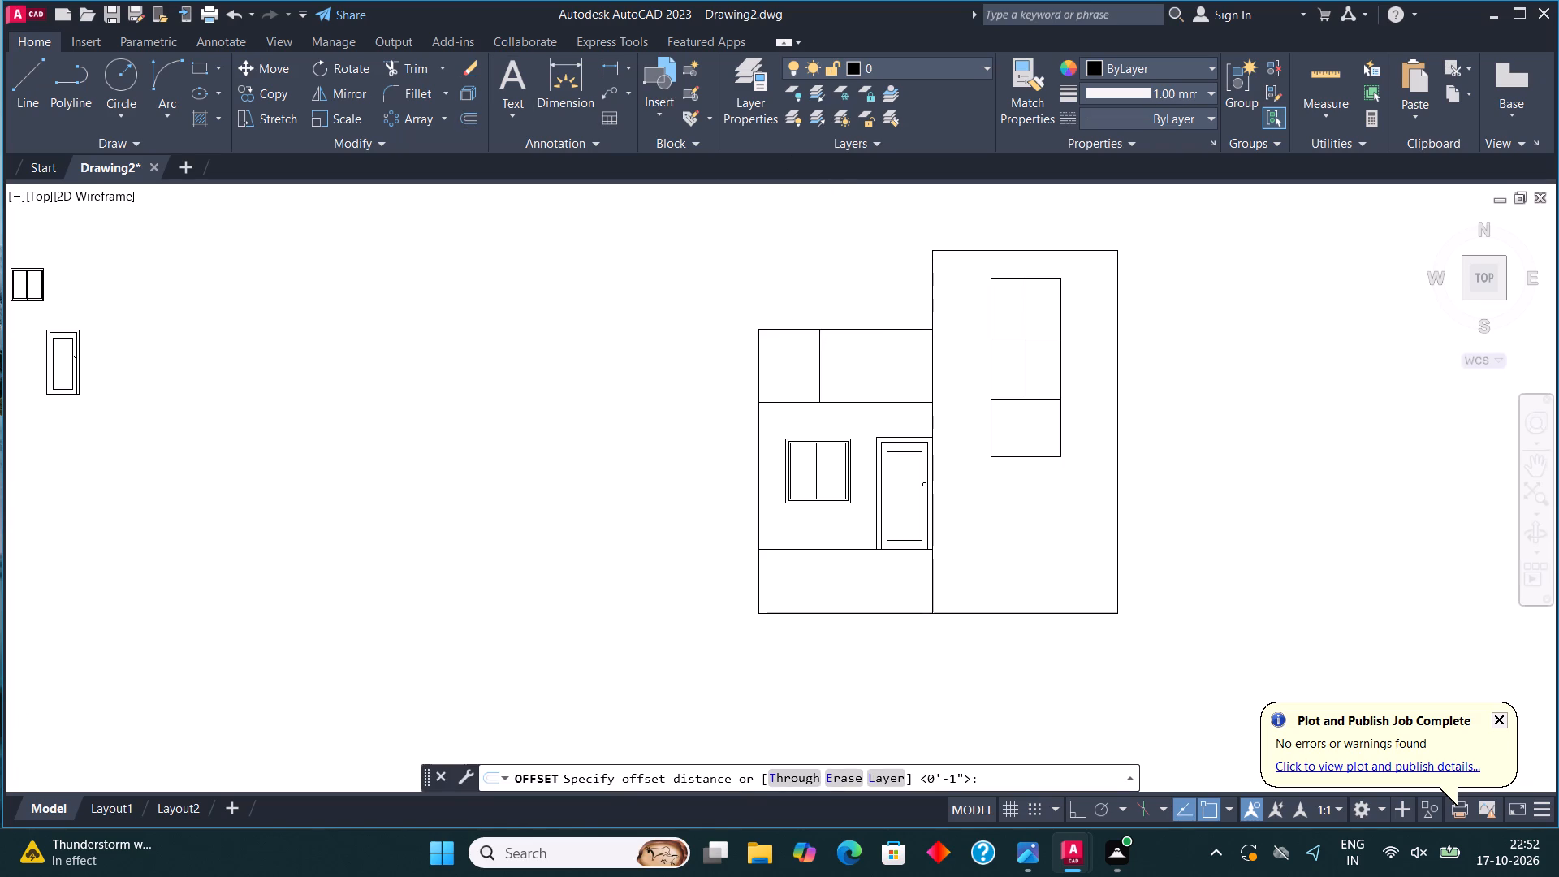
pyautogui.scroll(1, 834, 331)
pyautogui.click(847, 320)
pyautogui.write('1"')
pyautogui.press('Return')
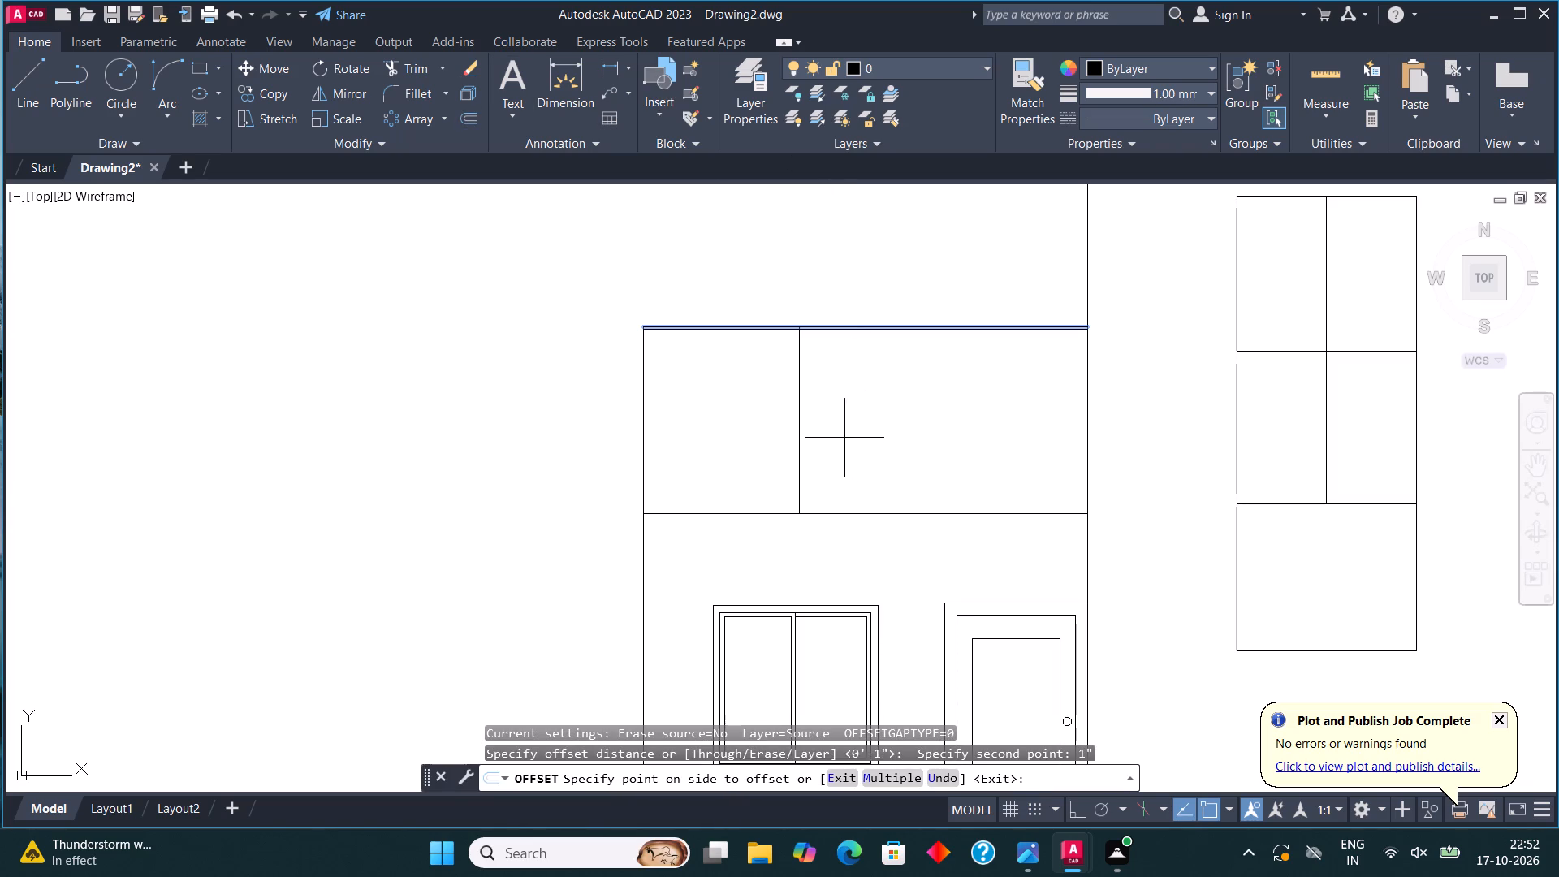
pyautogui.click(837, 426)
# Offset the upper panel's outer edge, divider and bottom line, and the middle vertical's segments, by 1", moving the verticals towards the bedroom side.
pyautogui.click(641, 361)
pyautogui.click(669, 367)
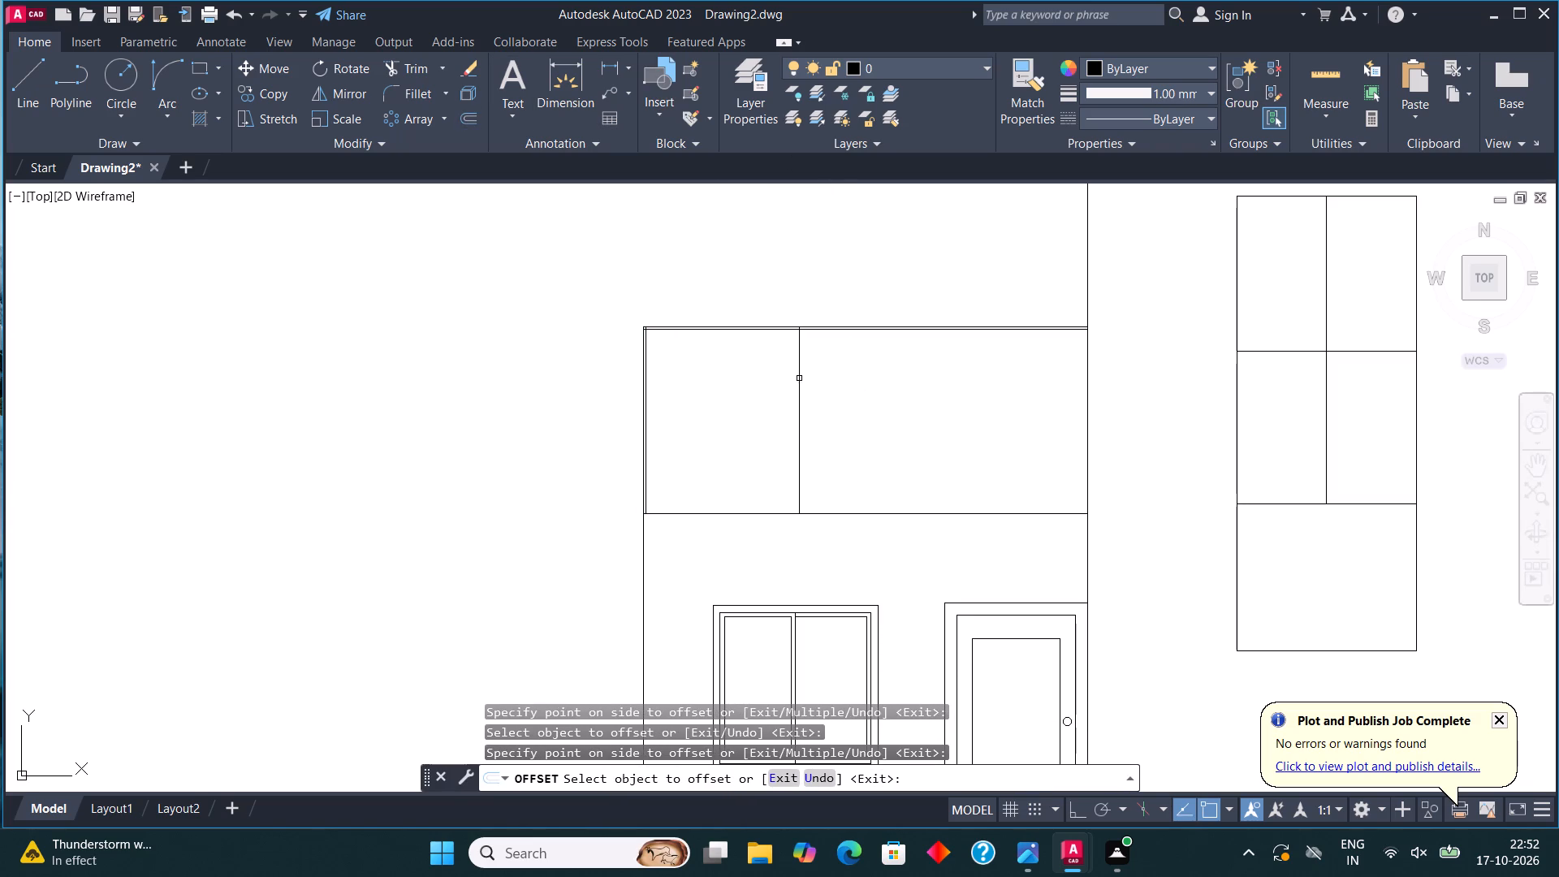
pyautogui.click(798, 379)
pyautogui.click(854, 378)
pyautogui.click(1086, 385)
pyautogui.click(1123, 385)
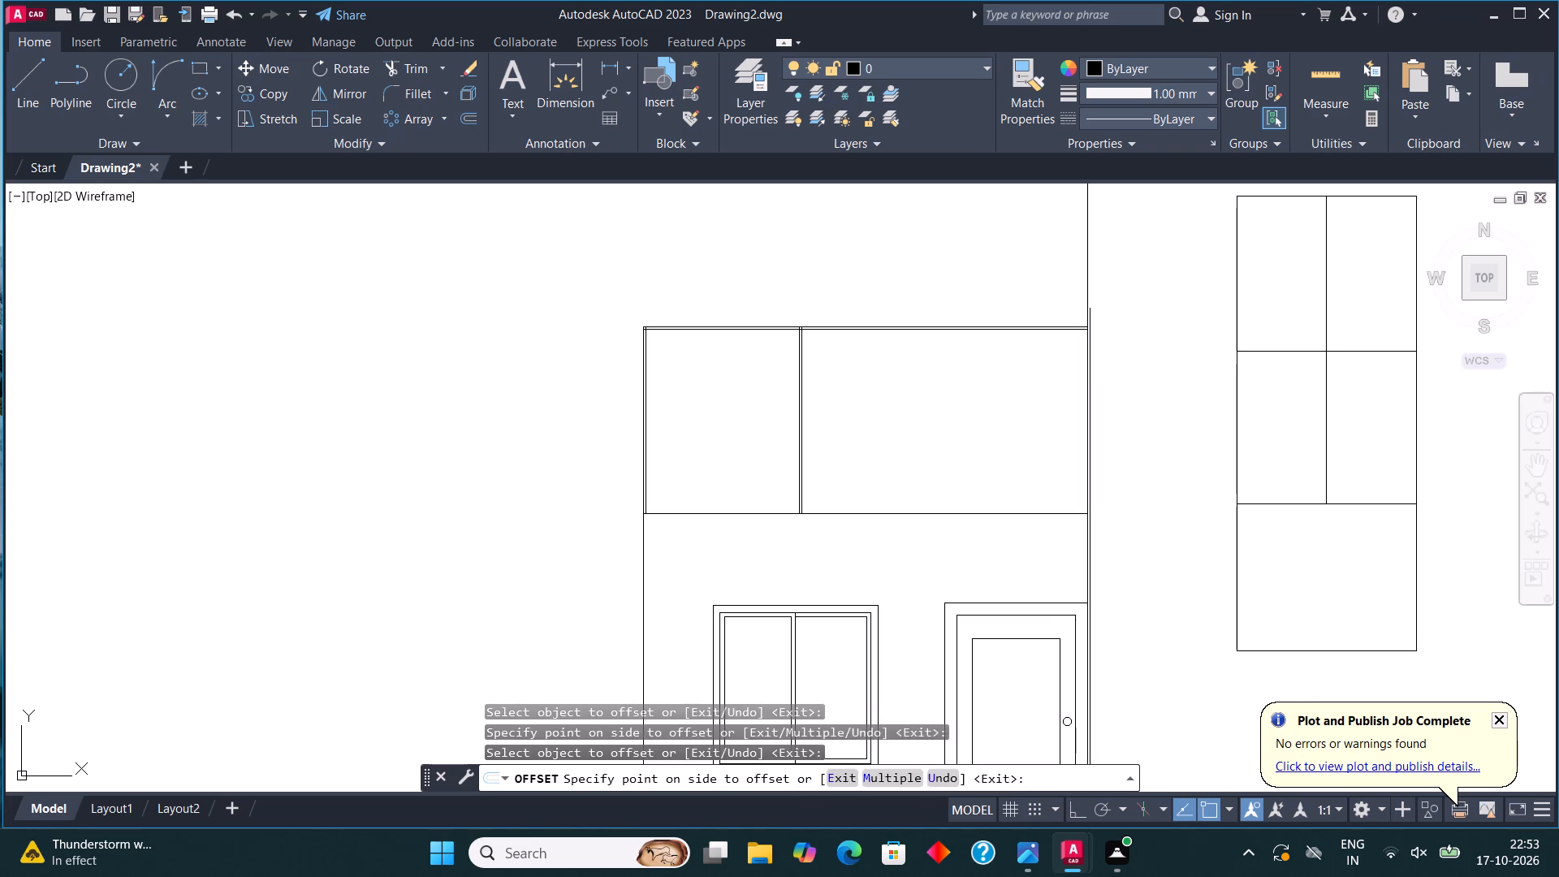
pyautogui.moveTo(1098, 377); pyautogui.dragTo(1080, 325, button='middle')
pyautogui.click(1074, 223)
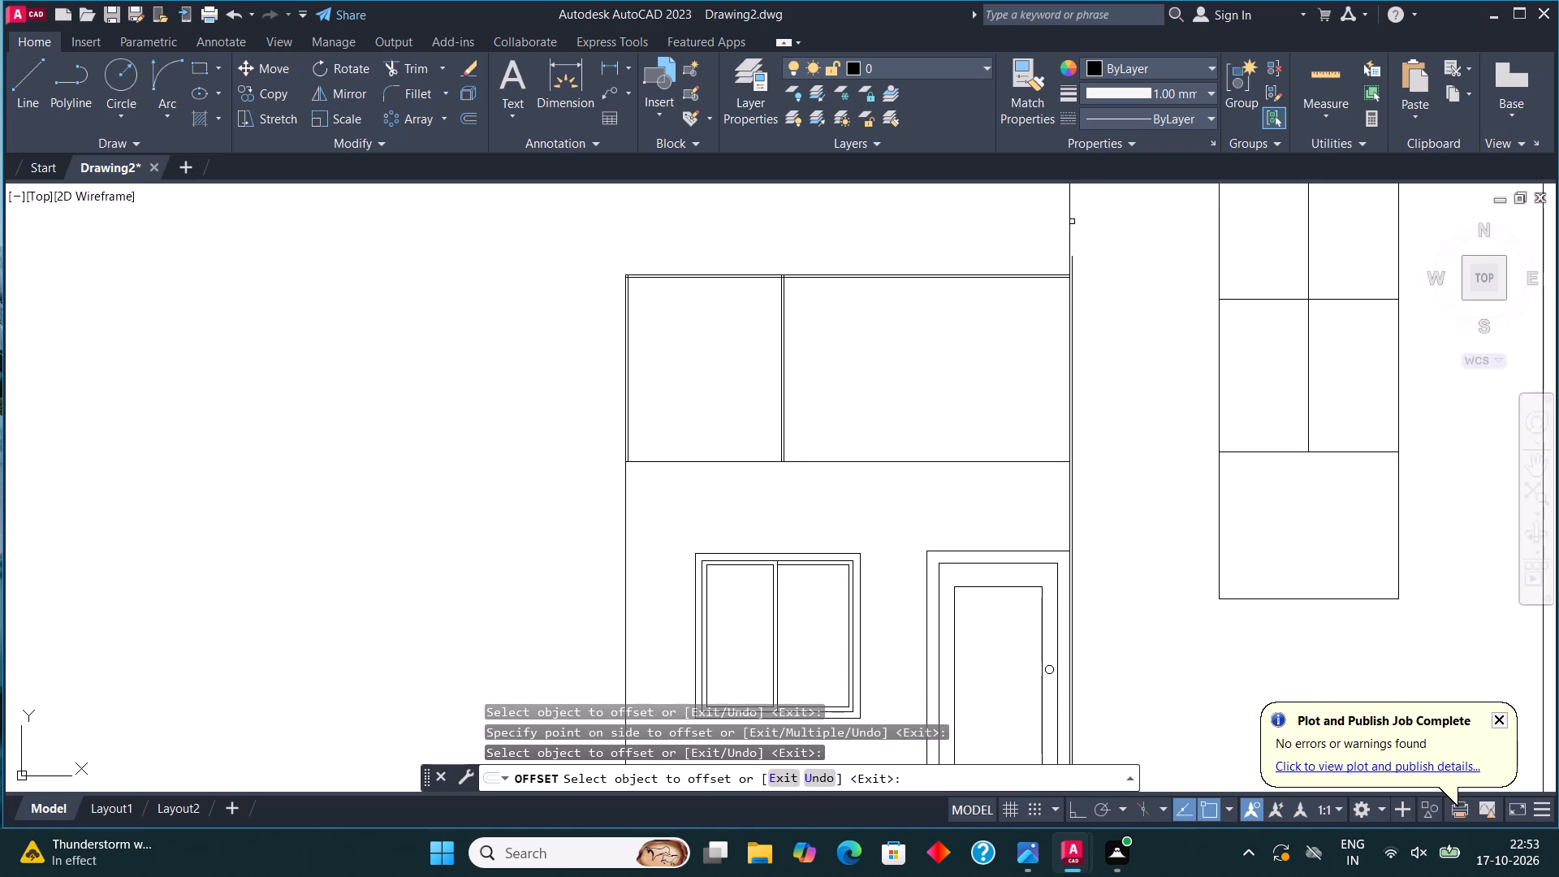
pyautogui.click(1070, 218)
pyautogui.click(1097, 219)
pyautogui.click(857, 460)
pyautogui.click(858, 473)
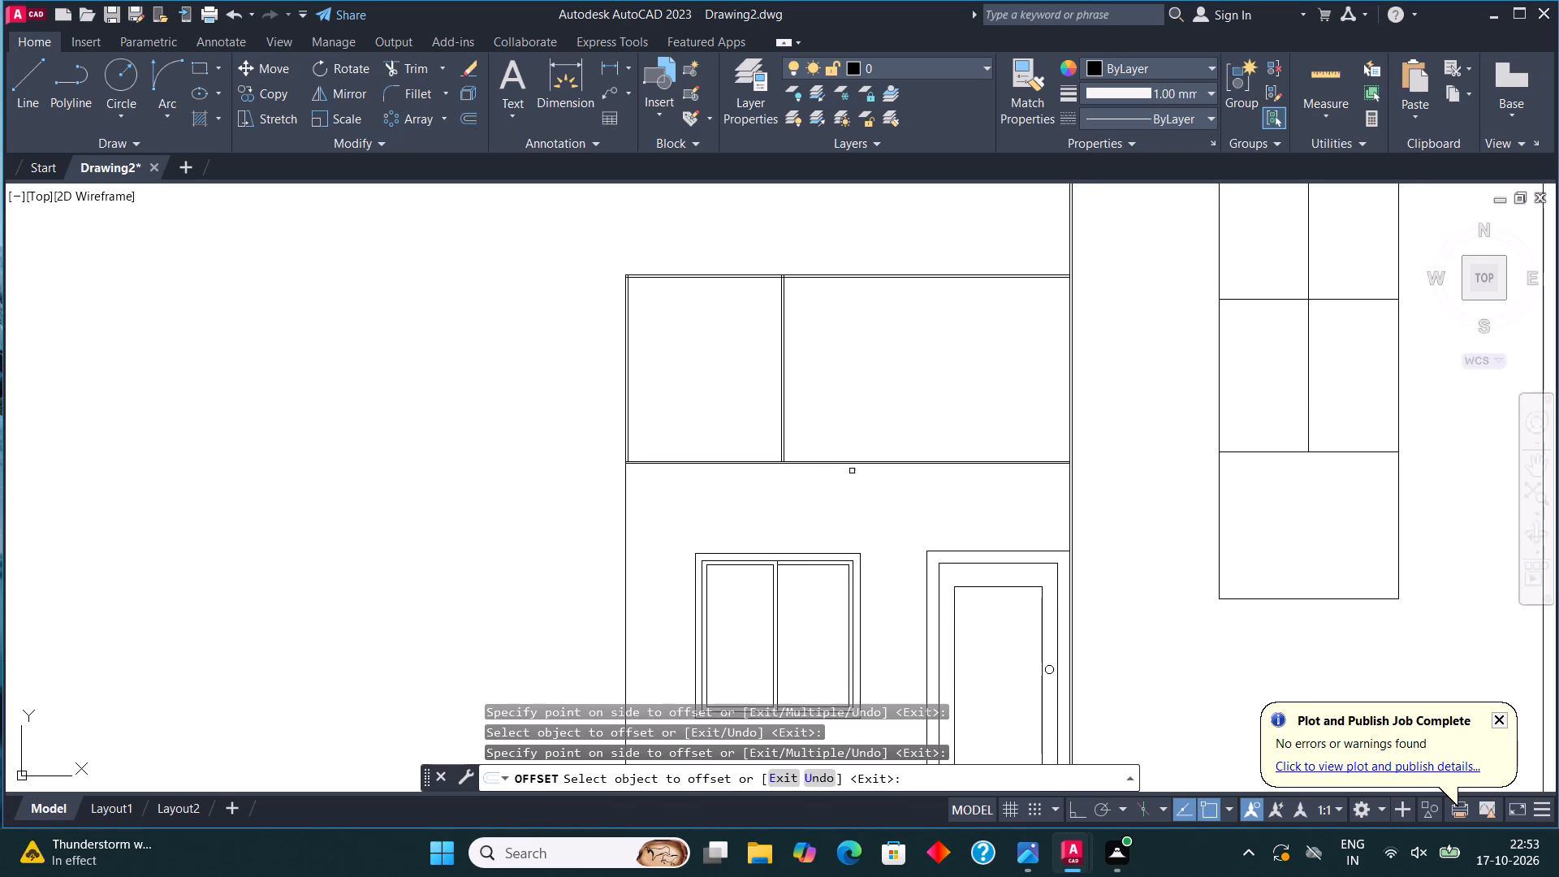
# Offset the outer vertical edges of the window wall and the low rectangle 1" inward.
pyautogui.scroll(-3, 805, 451)
pyautogui.moveTo(809, 491); pyautogui.dragTo(807, 344, button='middle')
pyautogui.scroll(3, 801, 344)
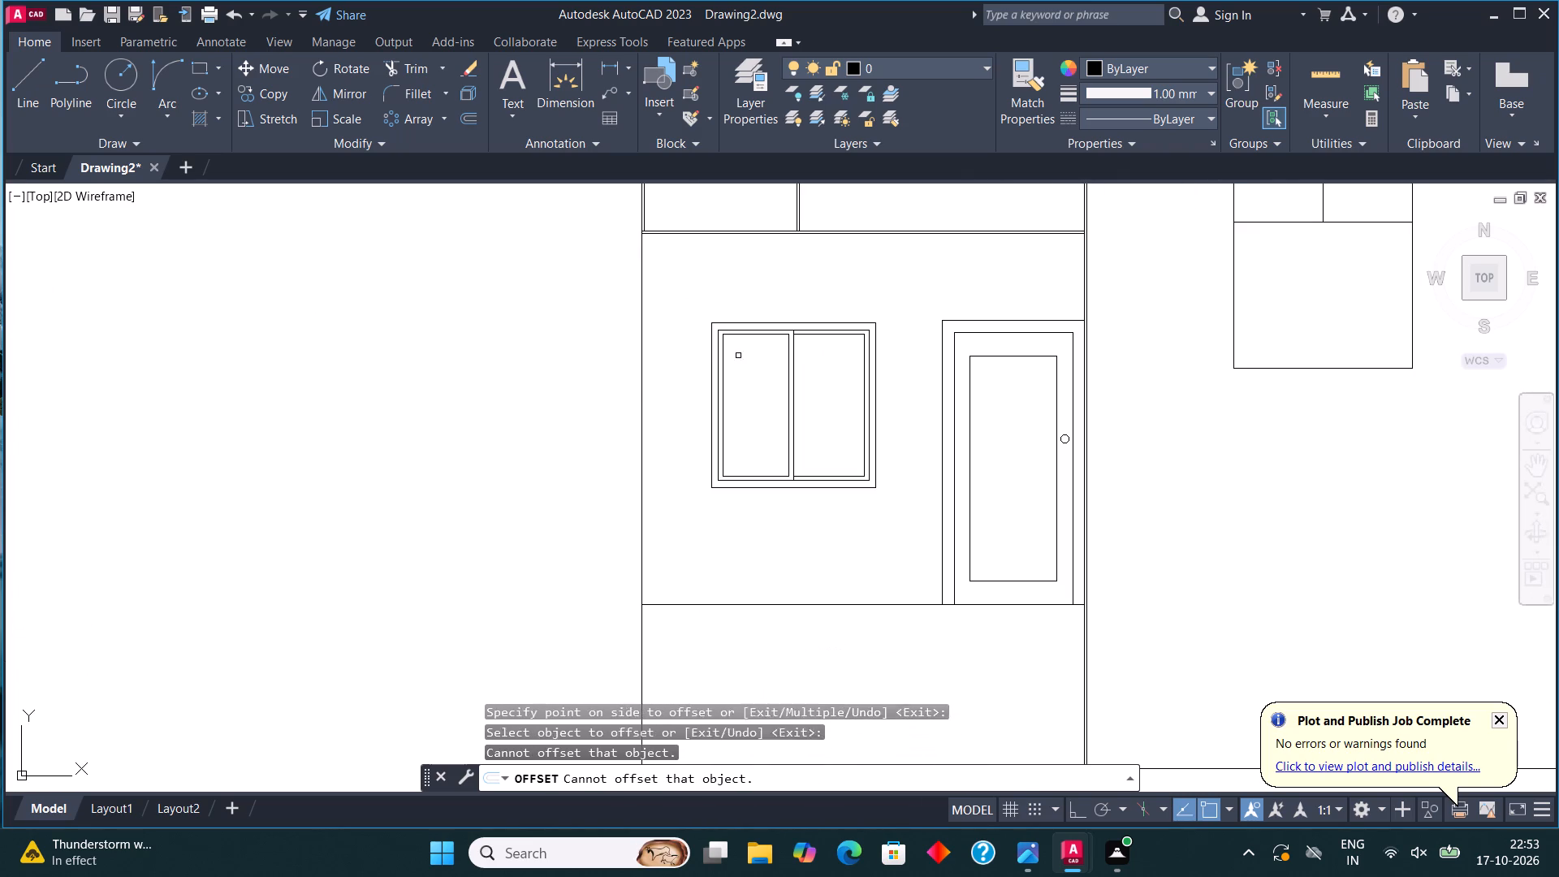
pyautogui.click(641, 384)
pyautogui.click(657, 382)
pyautogui.moveTo(681, 363); pyautogui.dragTo(690, 293, button='middle')
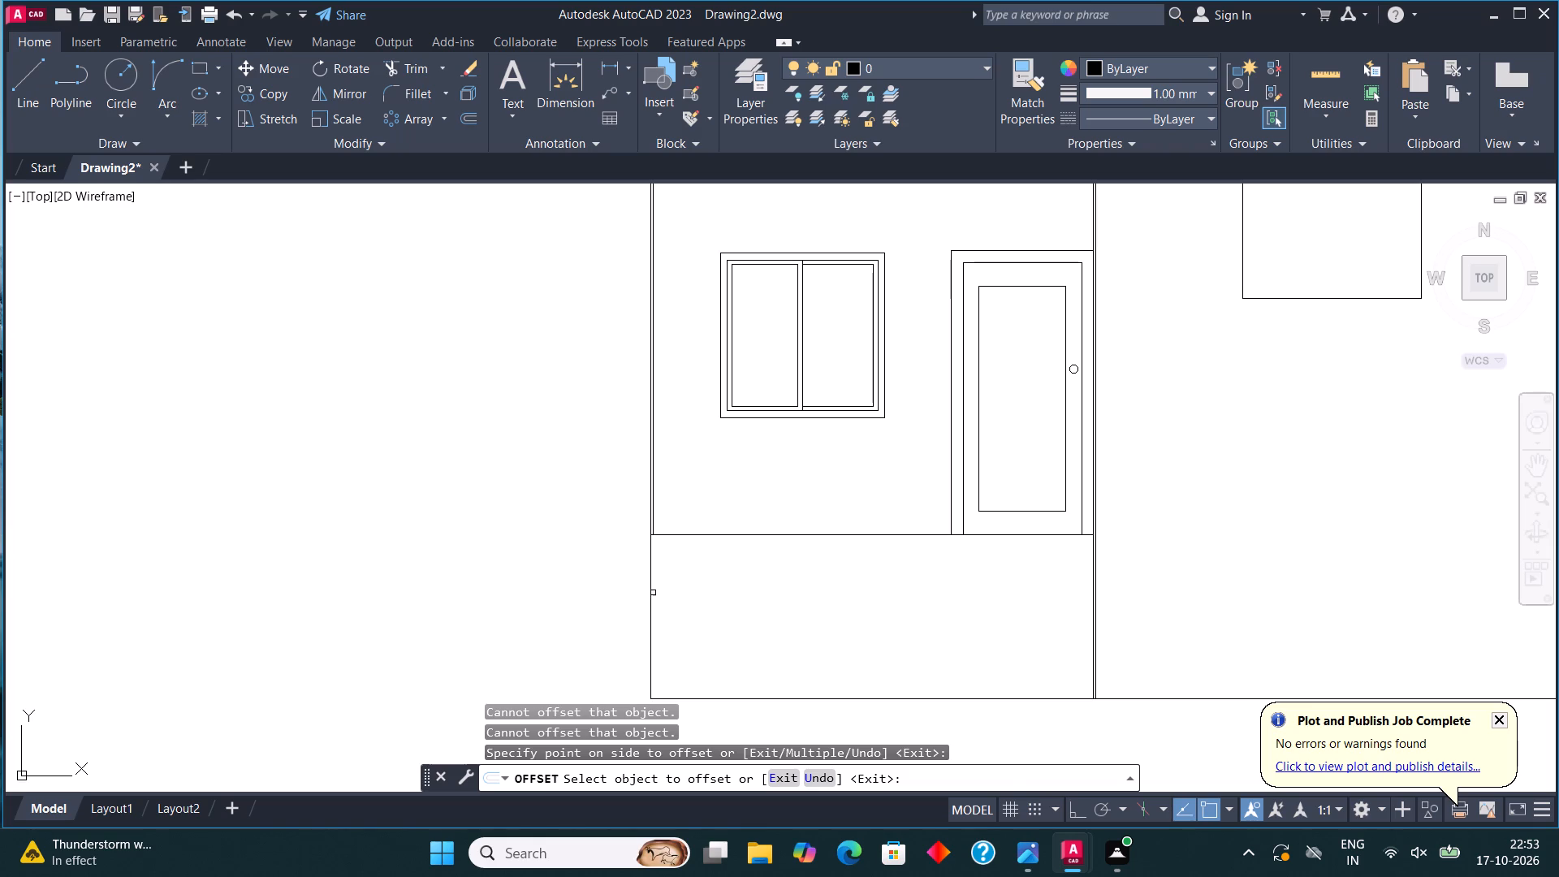
pyautogui.click(650, 584)
pyautogui.click(718, 572)
# Offset the base line of the window-and-door wall and the low rectangle's bottom edge 1" downward.
pyautogui.moveTo(753, 534); pyautogui.dragTo(754, 559)
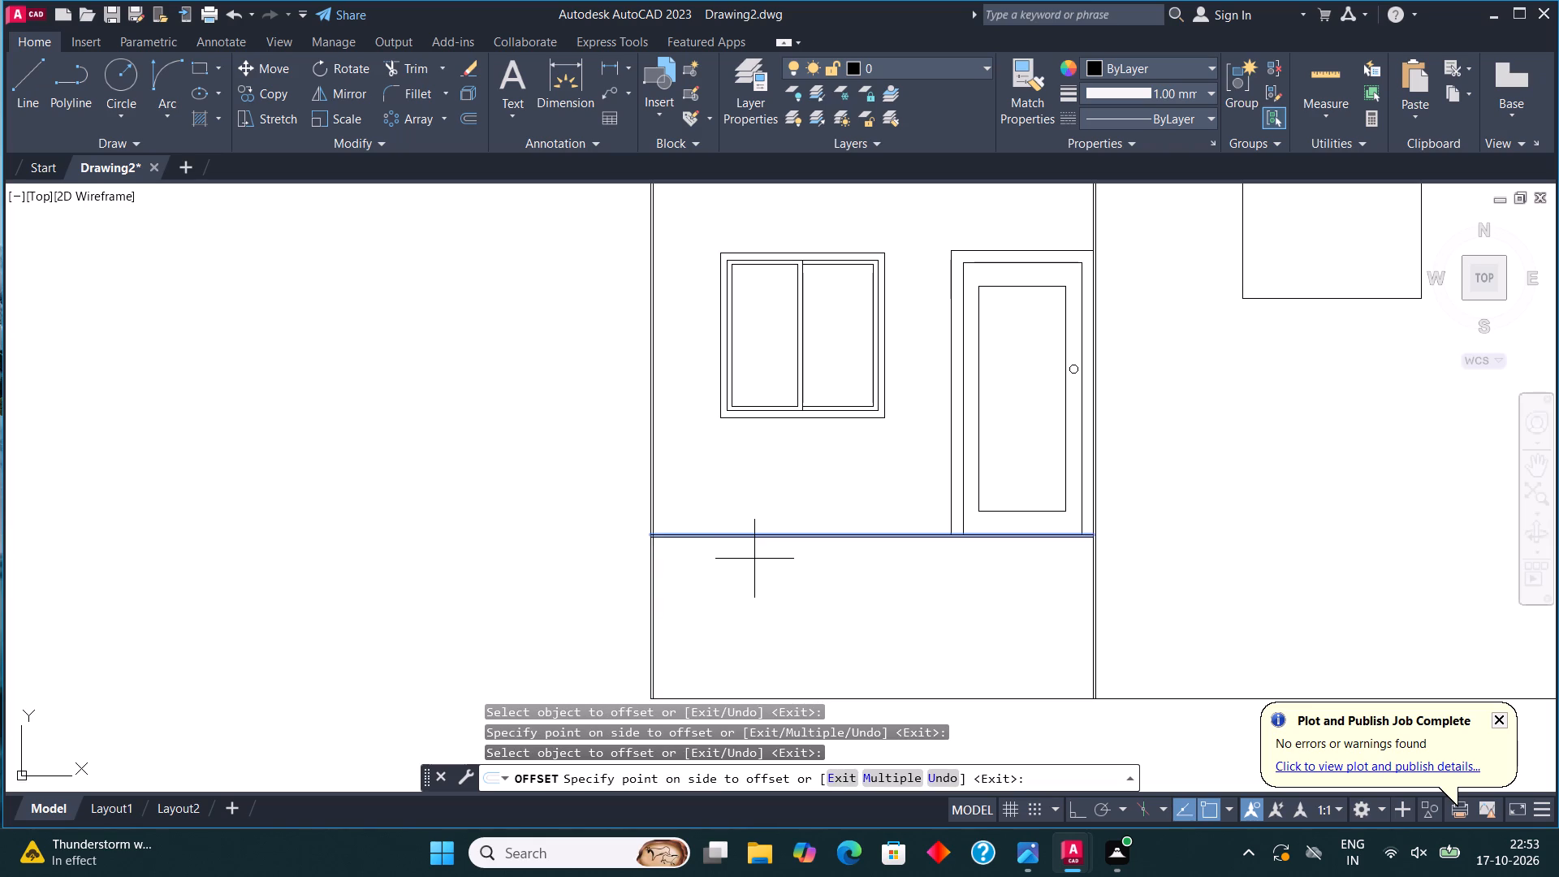
pyautogui.click(761, 563)
pyautogui.moveTo(858, 506); pyautogui.dragTo(858, 369, button='middle')
pyautogui.moveTo(834, 563); pyautogui.dragTo(835, 578)
pyautogui.click(837, 585)
# Offset the tall block's bottom edge segments, outer vertical segments and top edge 1" outward.
pyautogui.click(1103, 562)
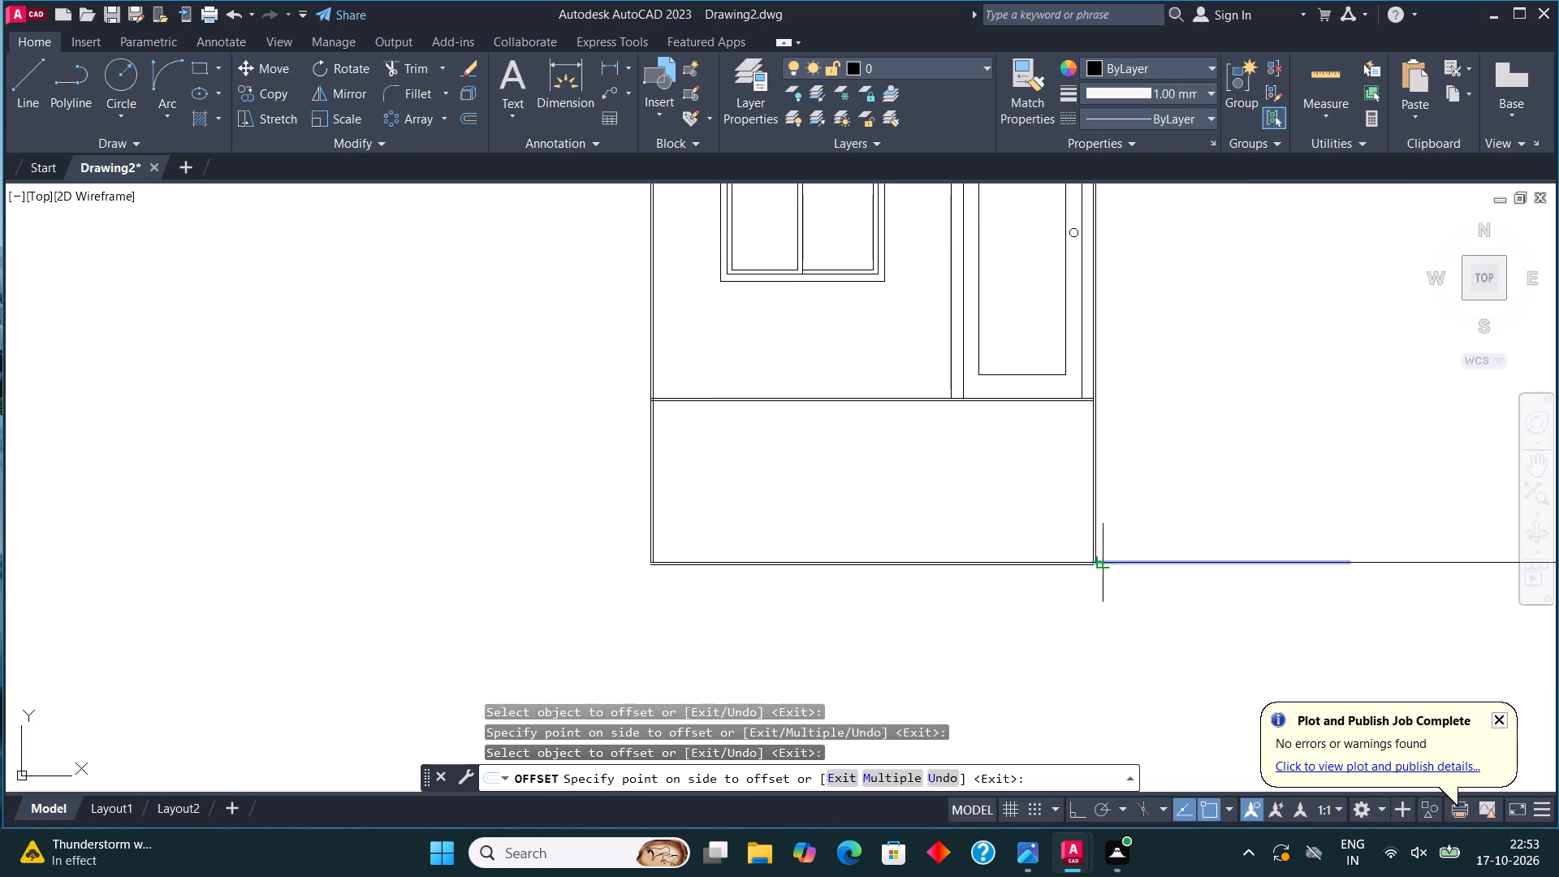
pyautogui.click(1107, 574)
pyautogui.scroll(-3, 836, 594)
pyautogui.scroll(2, 963, 589)
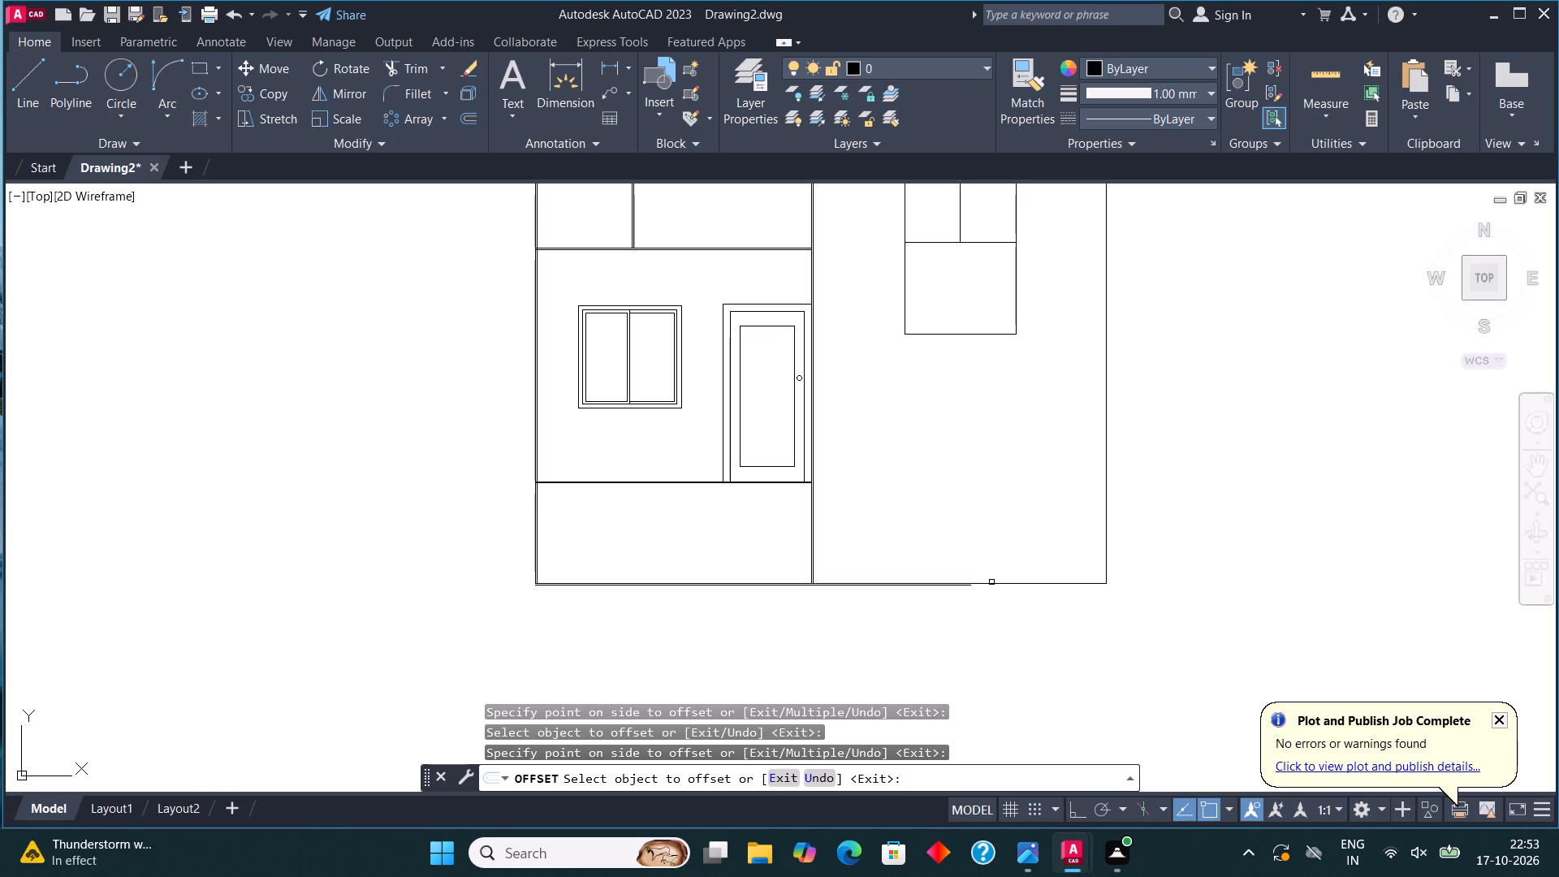
pyautogui.moveTo(992, 582); pyautogui.dragTo(994, 591)
pyautogui.click(995, 599)
pyautogui.click(1106, 475)
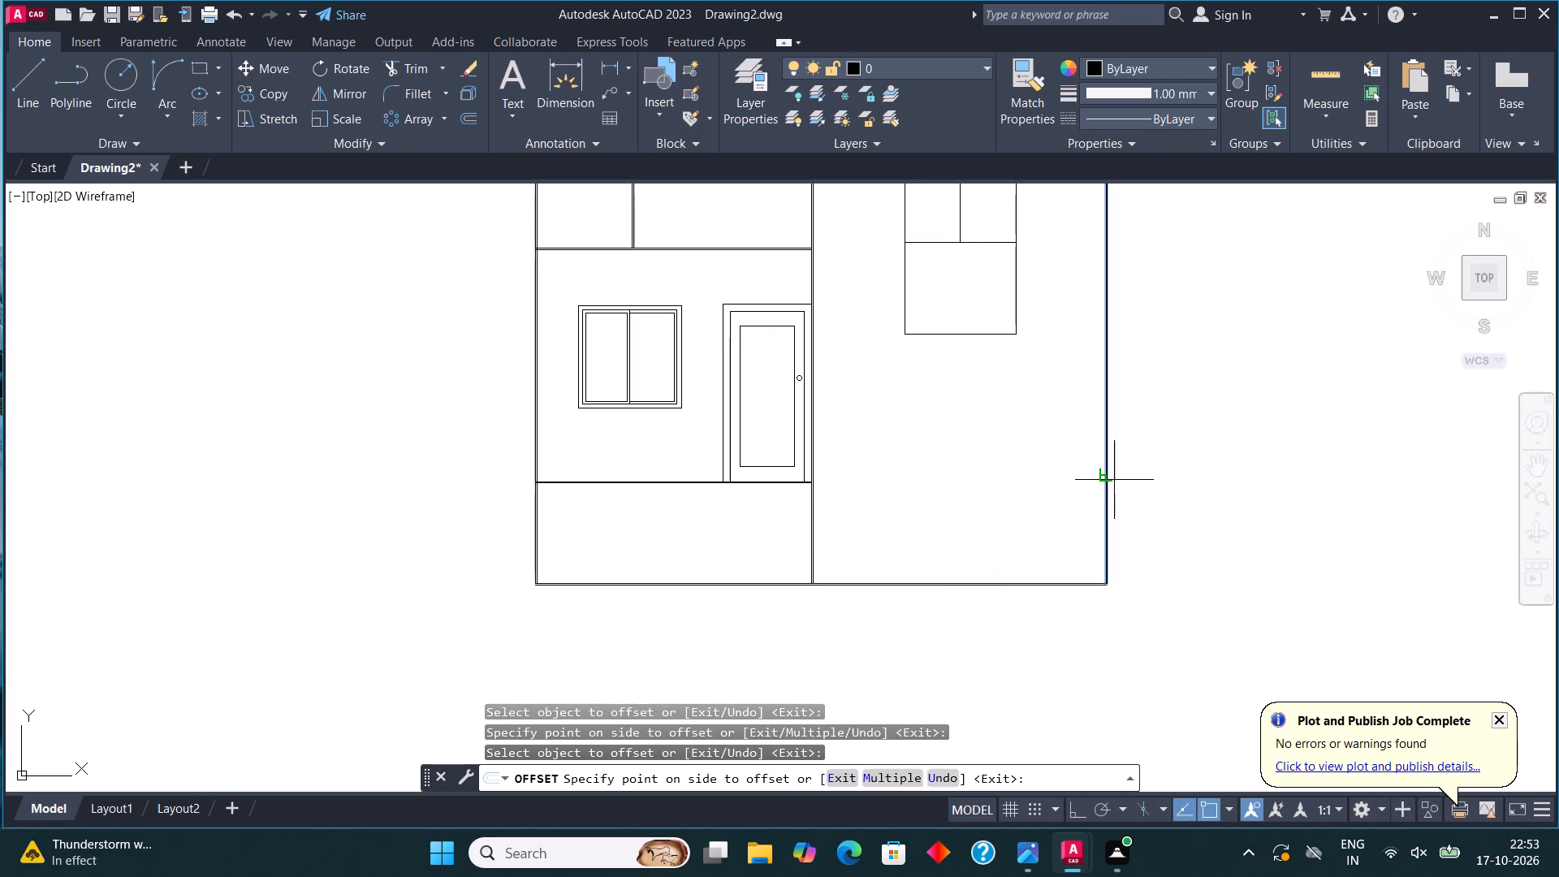
pyautogui.click(1119, 481)
pyautogui.scroll(3, 1101, 370)
pyautogui.scroll(-3, 1103, 400)
pyautogui.moveTo(1072, 479); pyautogui.dragTo(1072, 544, button='middle')
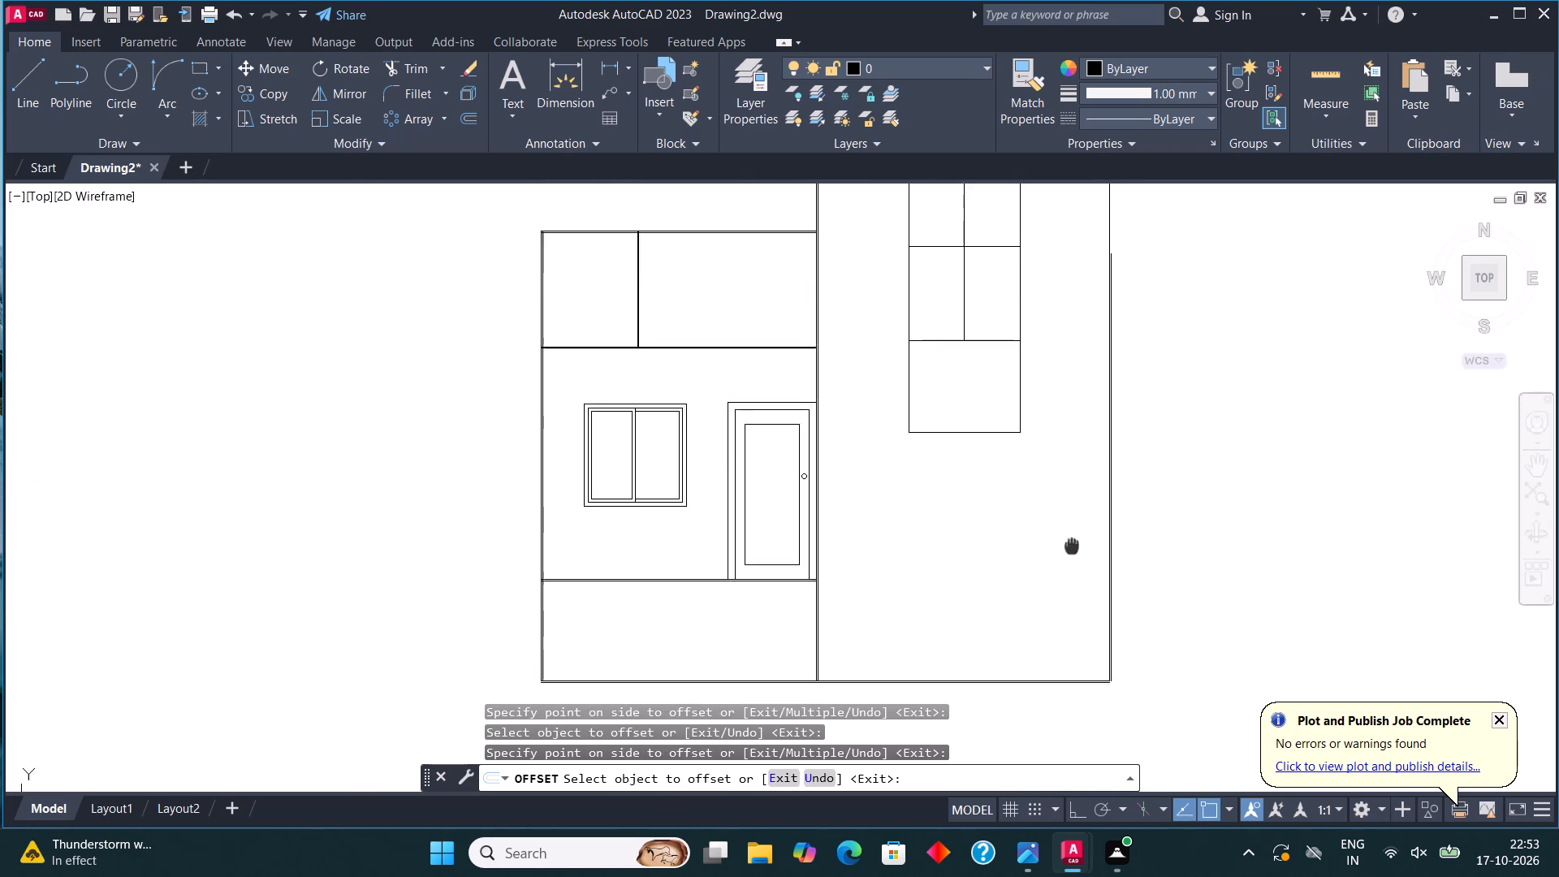
pyautogui.moveTo(1072, 544); pyautogui.dragTo(1065, 642, button='middle')
pyautogui.moveTo(1038, 357); pyautogui.dragTo(1039, 456, button='middle')
pyautogui.click(967, 311)
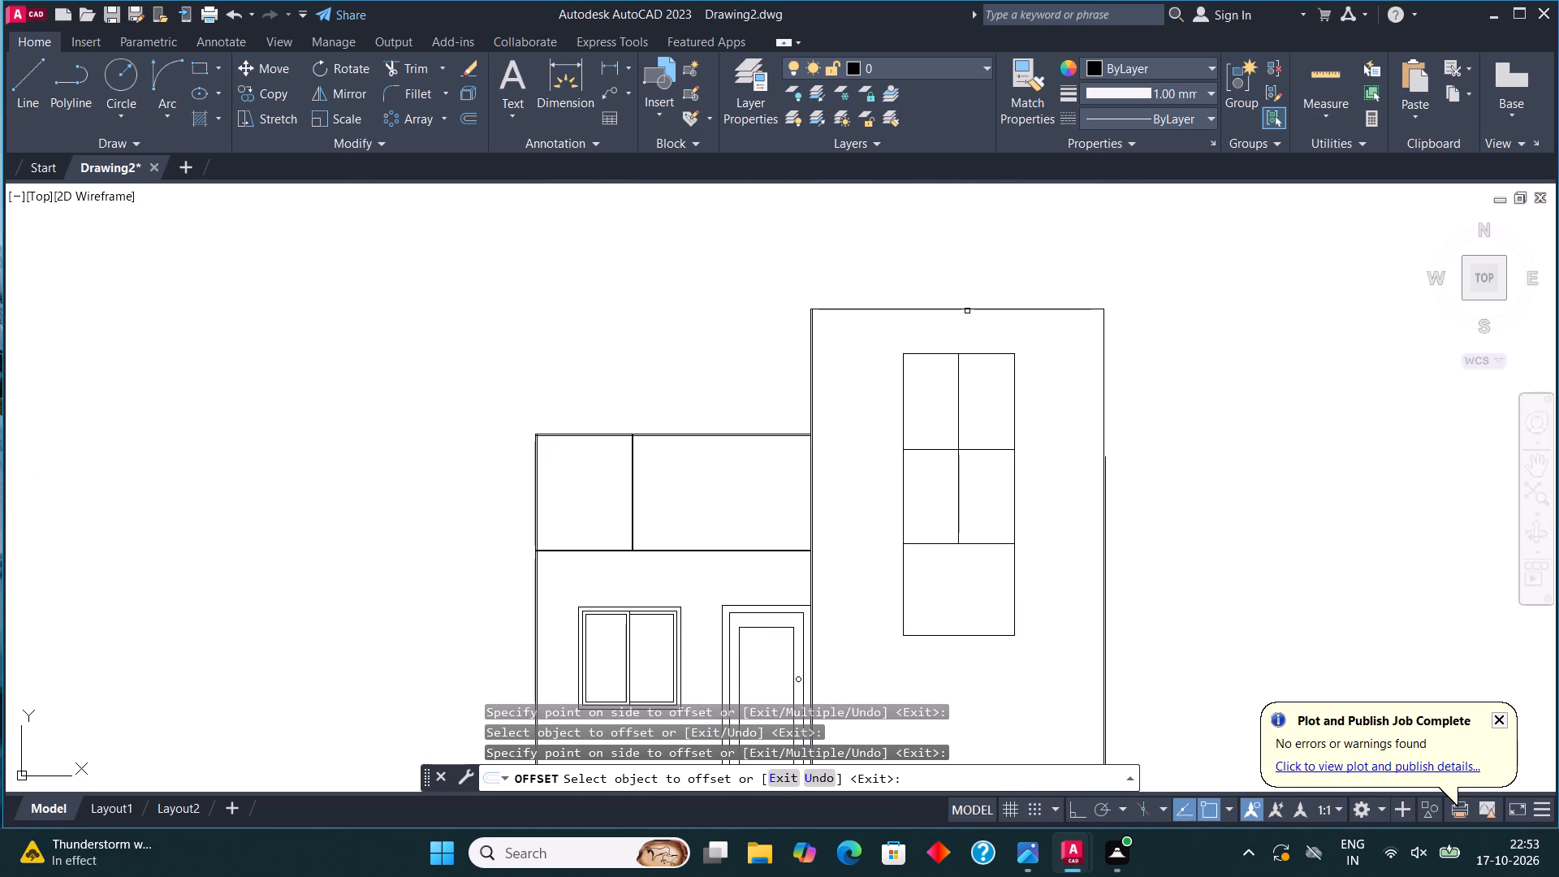
pyautogui.click(960, 288)
pyautogui.click(1103, 393)
pyautogui.click(1143, 362)
# Offset the outer rectangle of the tall block's window 1" outward, and try offsetting the door block's frame.
pyautogui.moveTo(911, 405); pyautogui.dragTo(875, 223, button='middle')
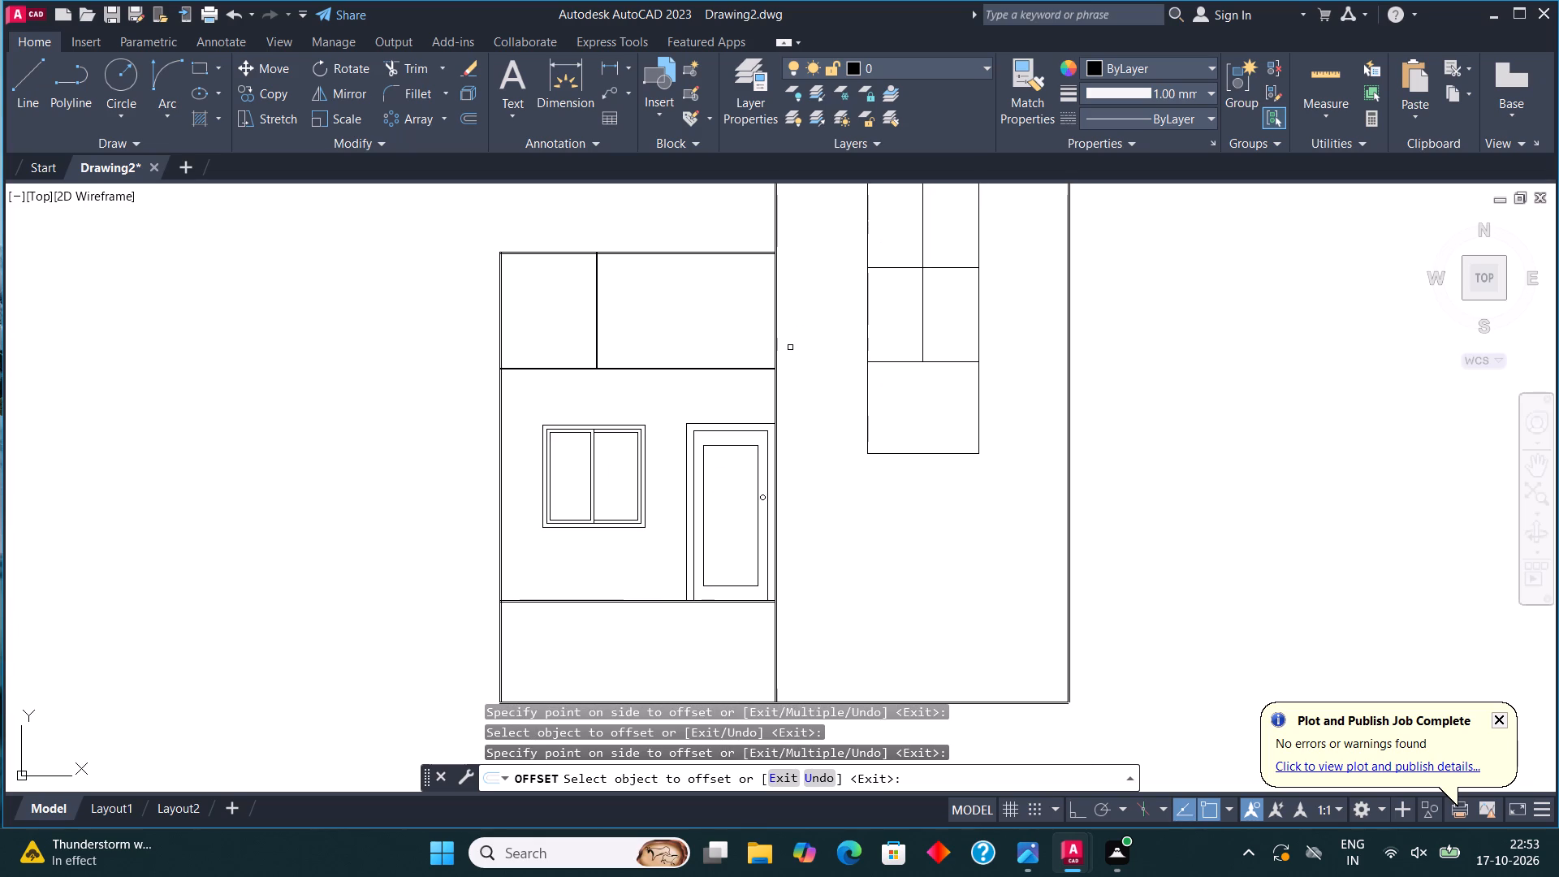
pyautogui.scroll(-1, 803, 428)
pyautogui.scroll(1, 870, 357)
pyautogui.click(828, 340)
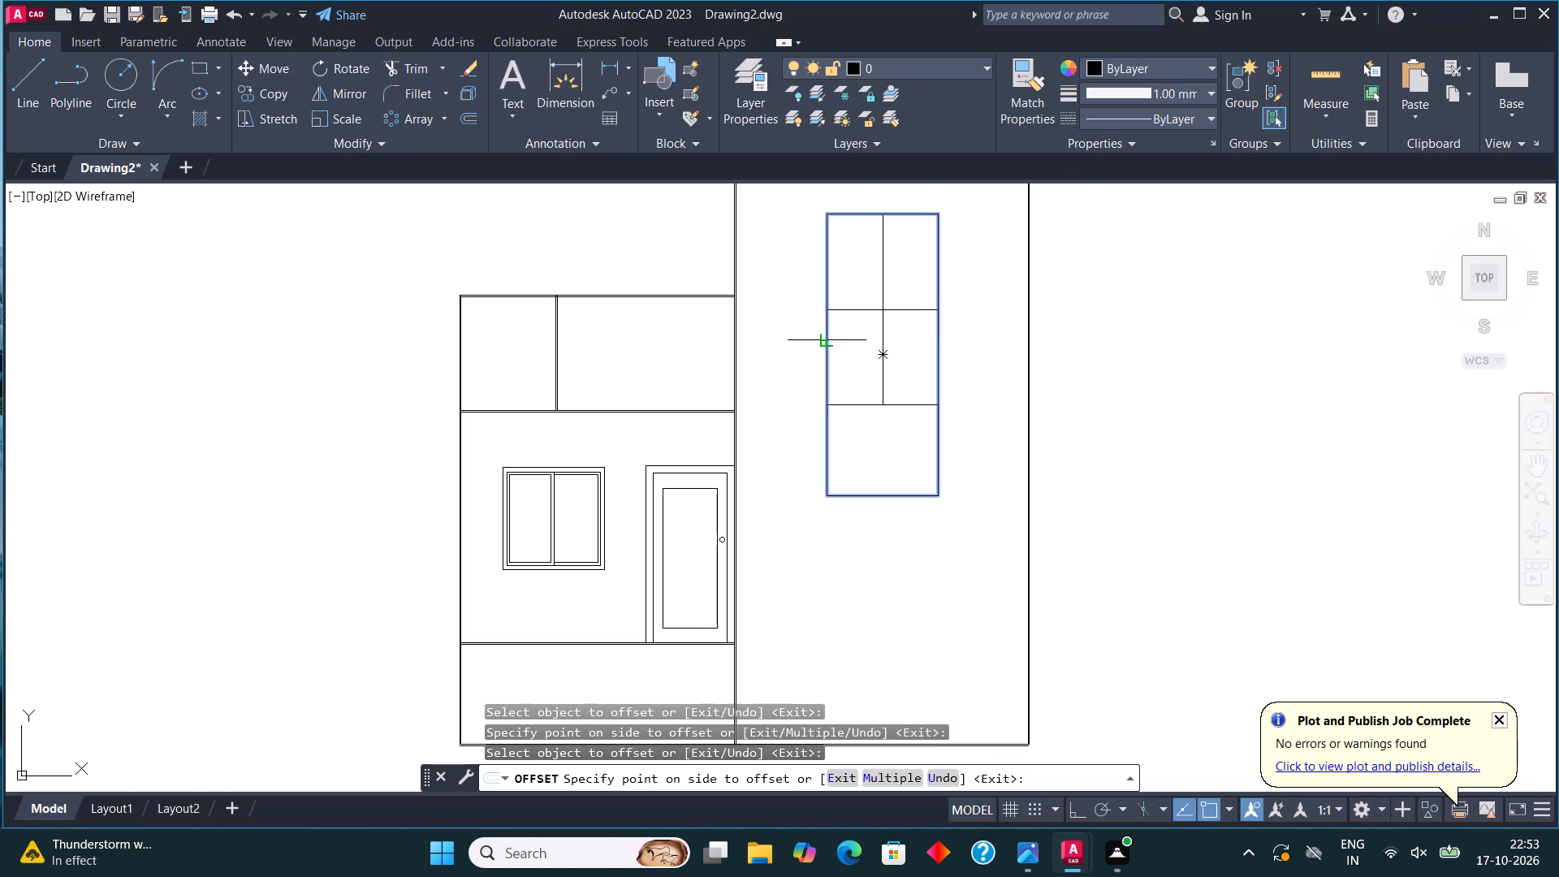
pyautogui.click(815, 322)
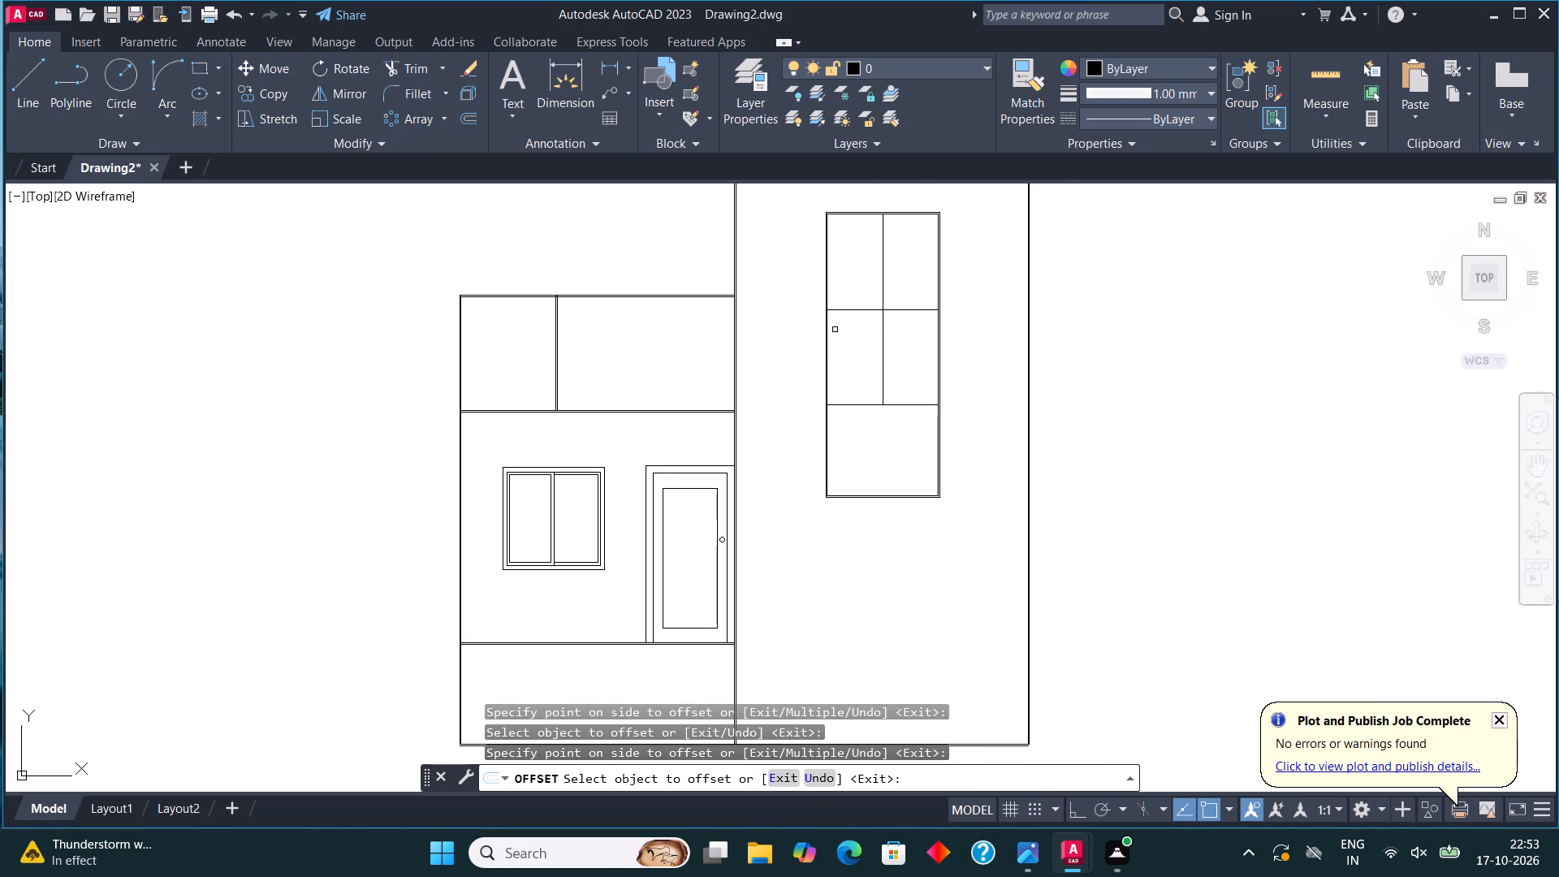
pyautogui.scroll(-1, 870, 324)
pyautogui.scroll(3, 754, 414)
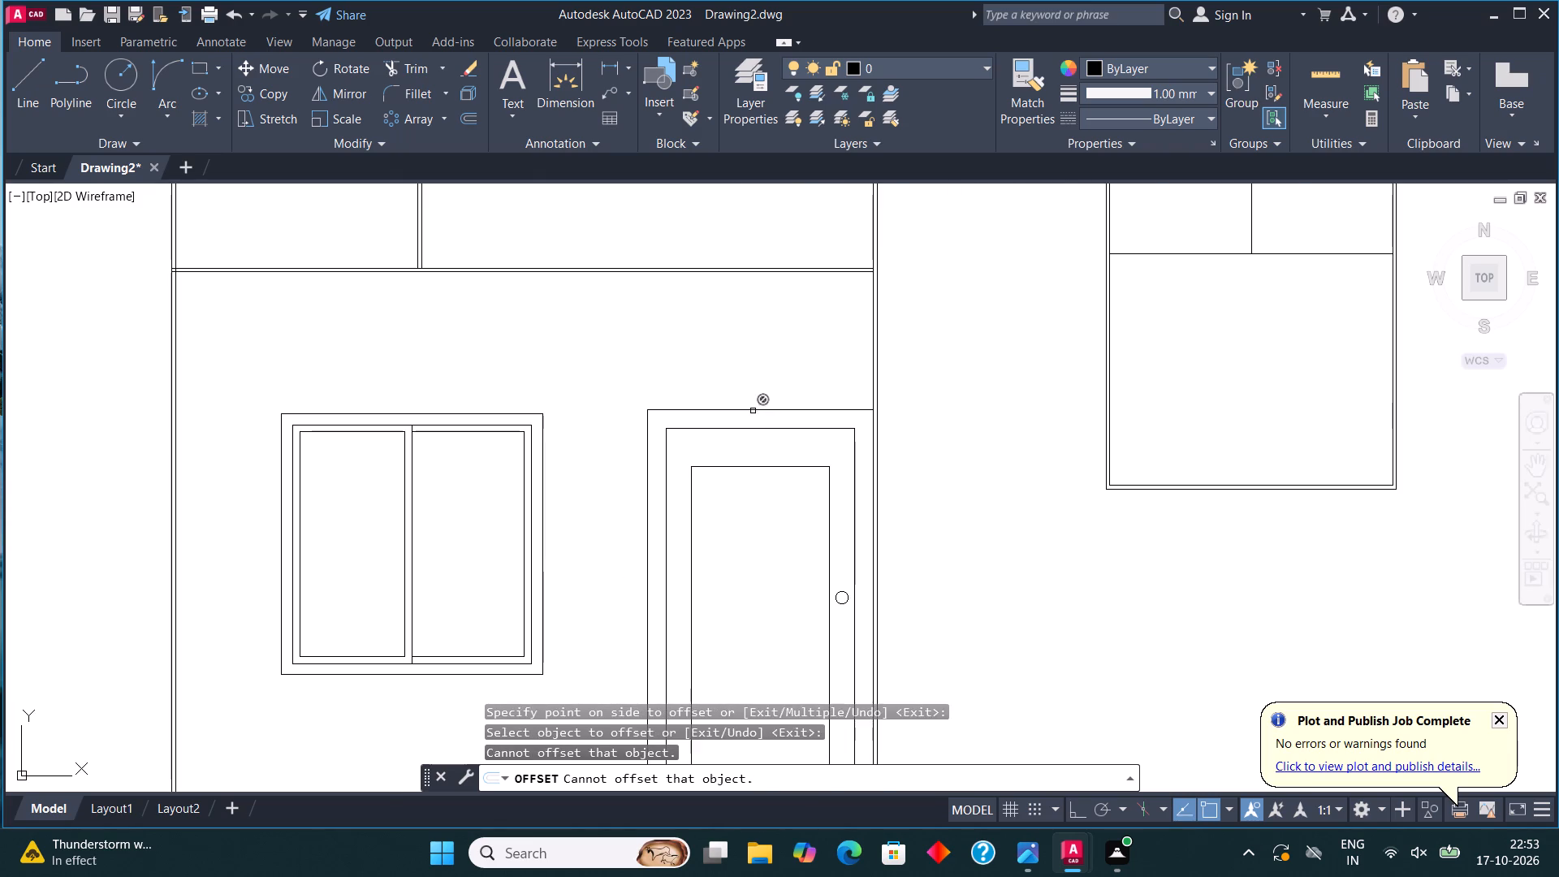
pyautogui.click(753, 411)
pyautogui.press('Escape')
# Trim the crossing offset lines along the upper panel's top edge, at its outer corner, divider and tall-block junction.
pyautogui.scroll(-2, 775, 371)
pyautogui.scroll(4, 528, 212)
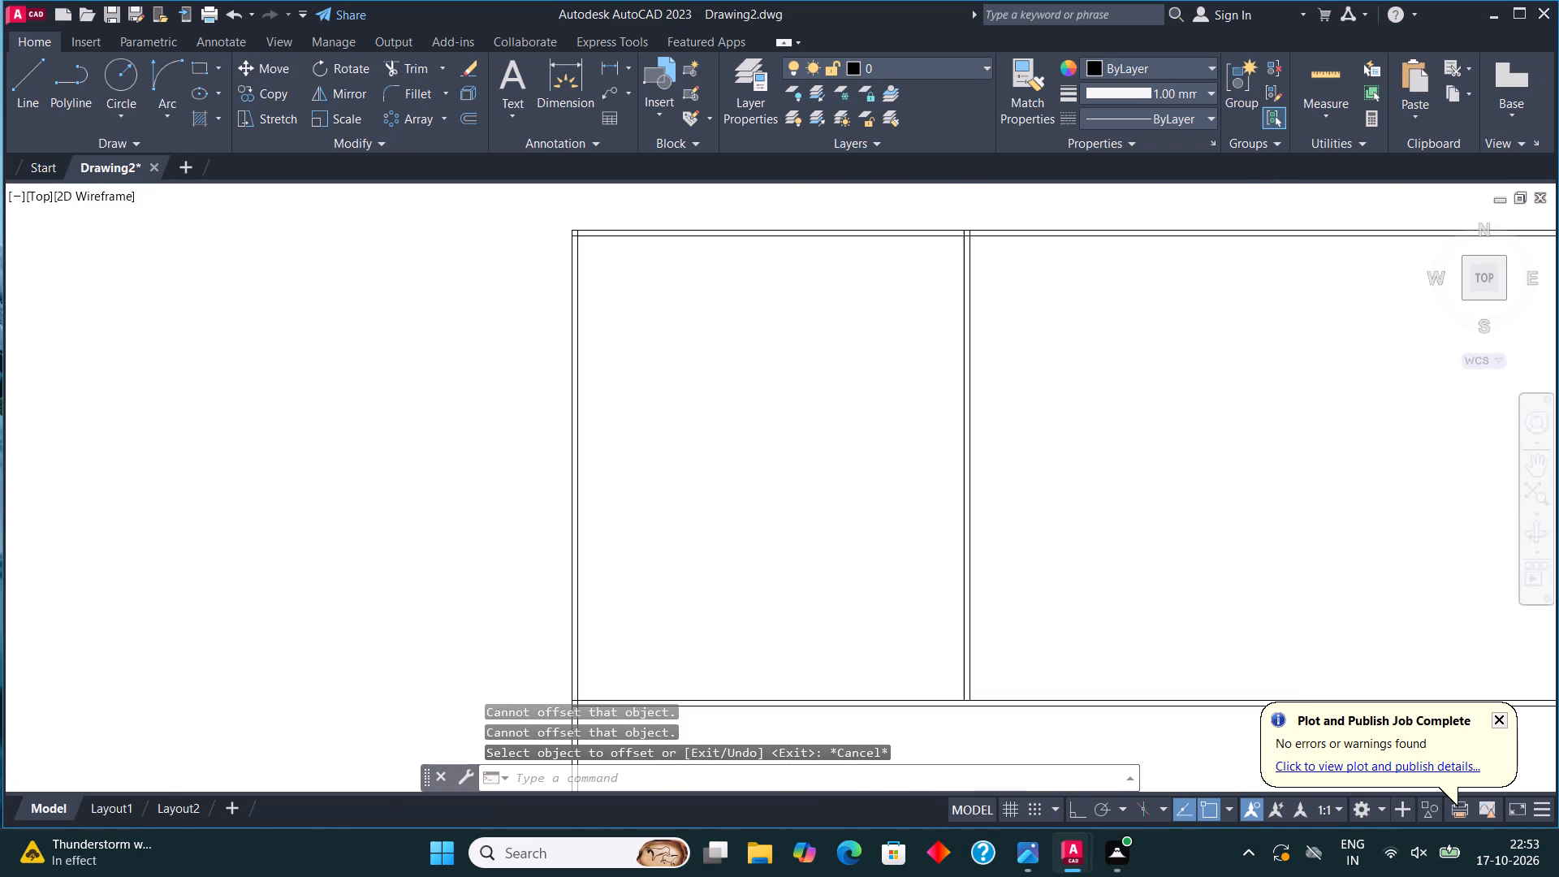
pyautogui.click(425, 72)
pyautogui.scroll(4, 588, 266)
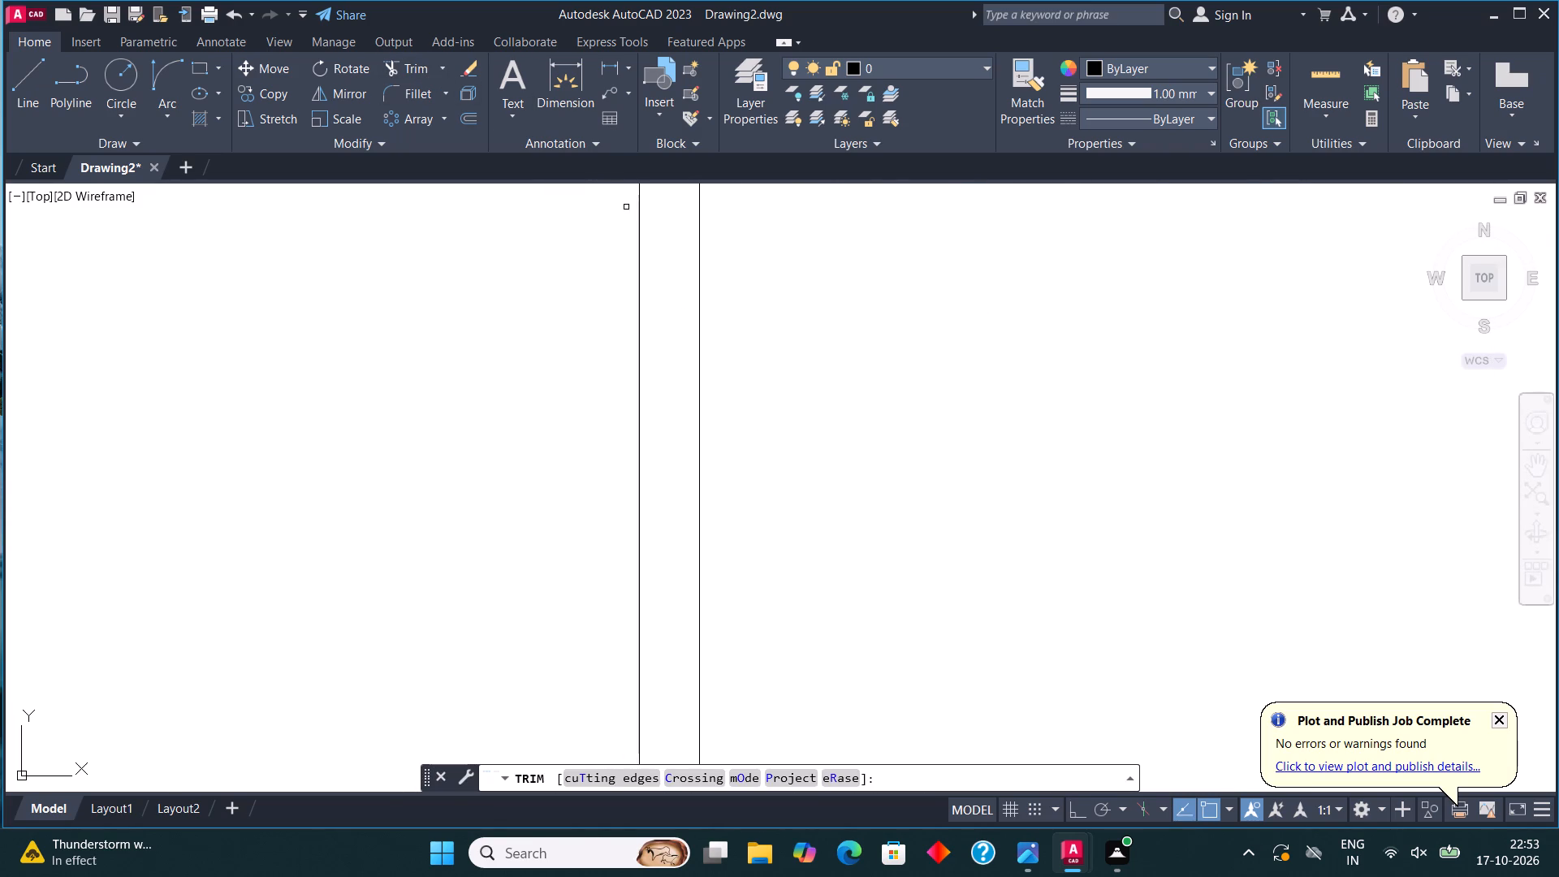
pyautogui.scroll(-1, 638, 237)
pyautogui.moveTo(641, 235); pyautogui.dragTo(642, 404, button='middle')
pyautogui.scroll(2, 666, 337)
pyautogui.moveTo(721, 339); pyautogui.dragTo(618, 403)
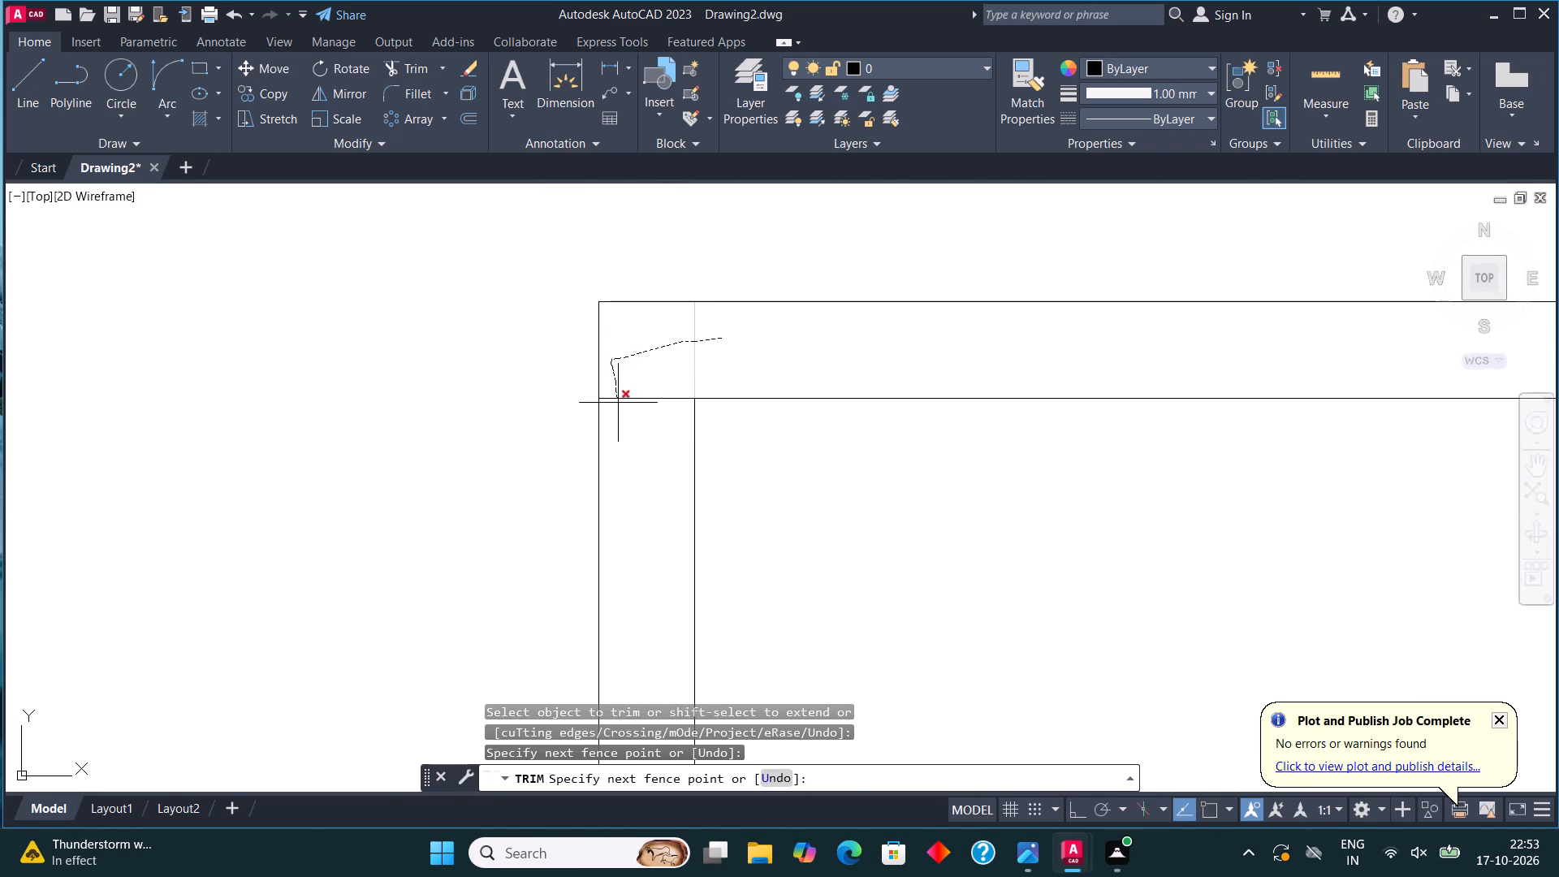
pyautogui.moveTo(618, 403); pyautogui.dragTo(628, 448)
pyautogui.scroll(-5, 621, 430)
pyautogui.scroll(6, 1253, 426)
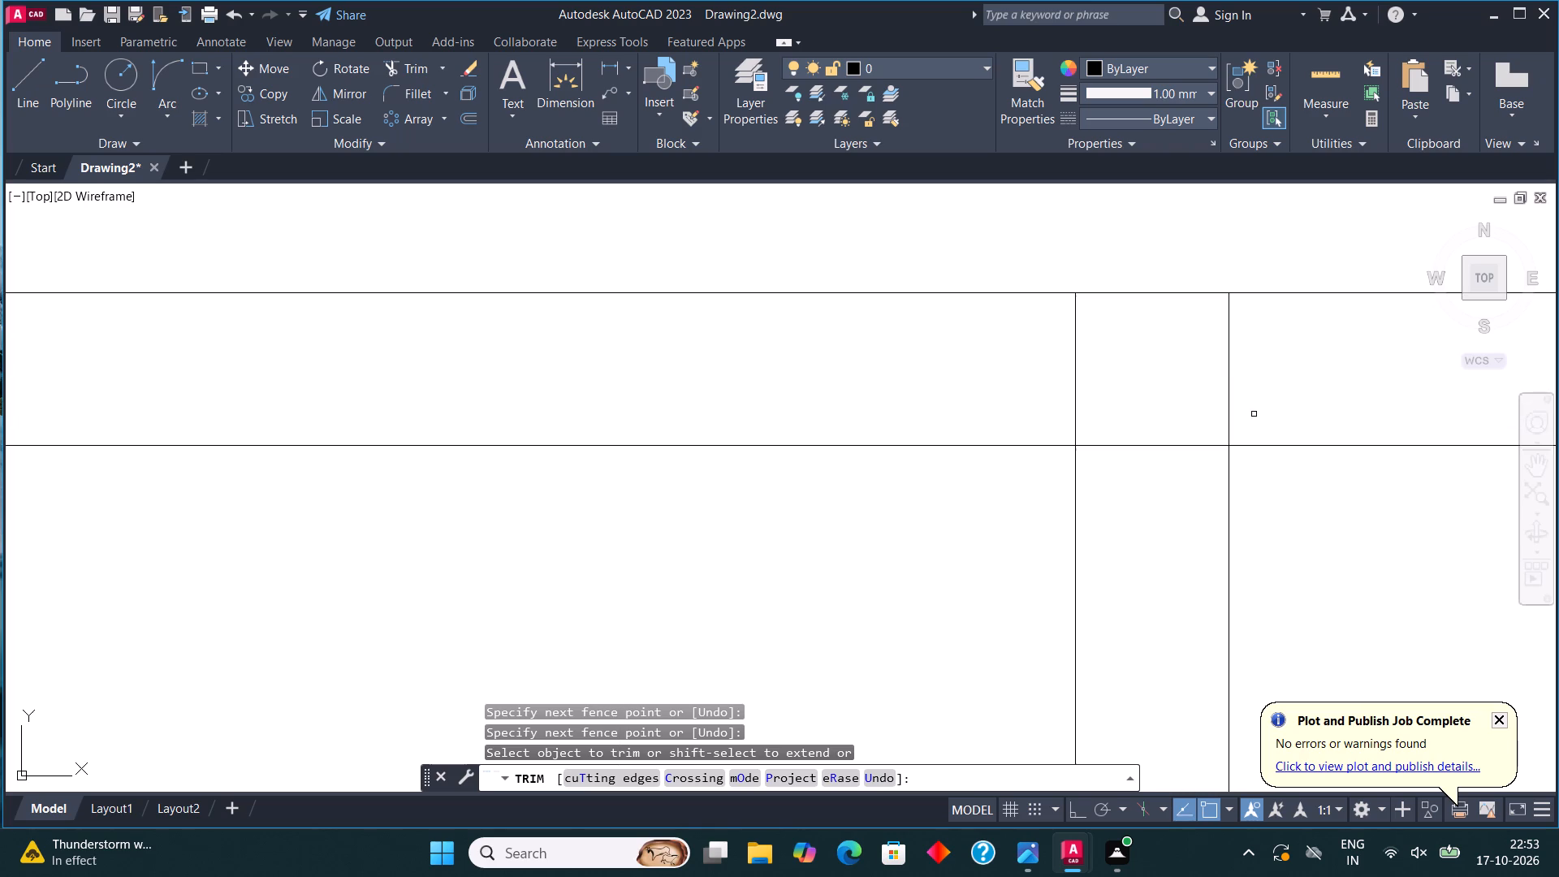
pyautogui.moveTo(1264, 394); pyautogui.dragTo(969, 404)
pyautogui.moveTo(1099, 405); pyautogui.dragTo(1126, 551)
pyautogui.scroll(-5, 541, 391)
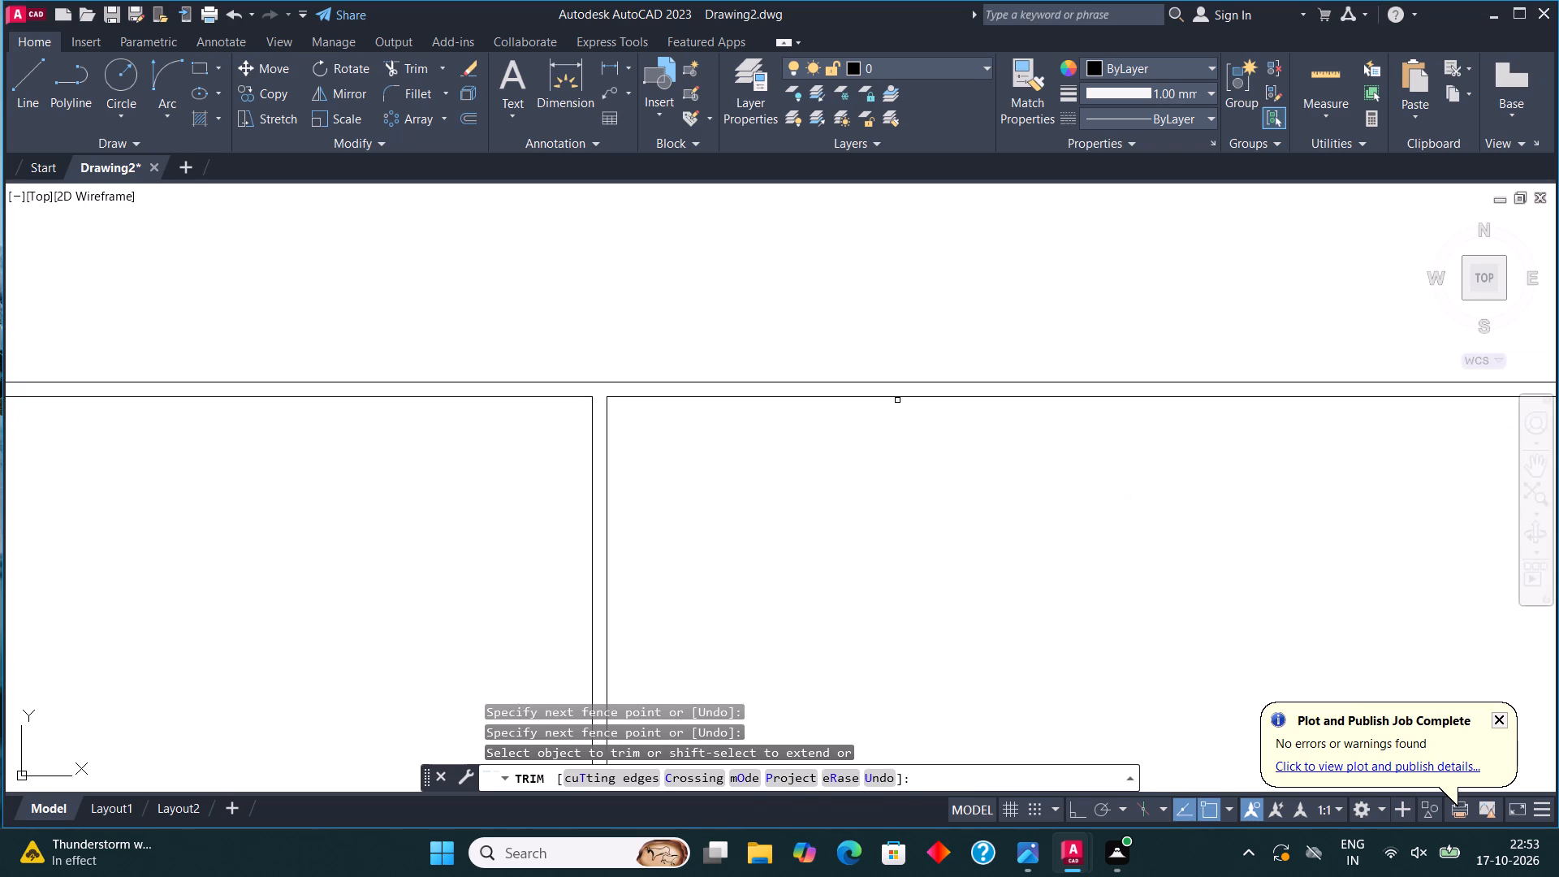
pyautogui.scroll(-2, 665, 405)
pyautogui.scroll(-1, 934, 401)
pyautogui.scroll(5, 1207, 396)
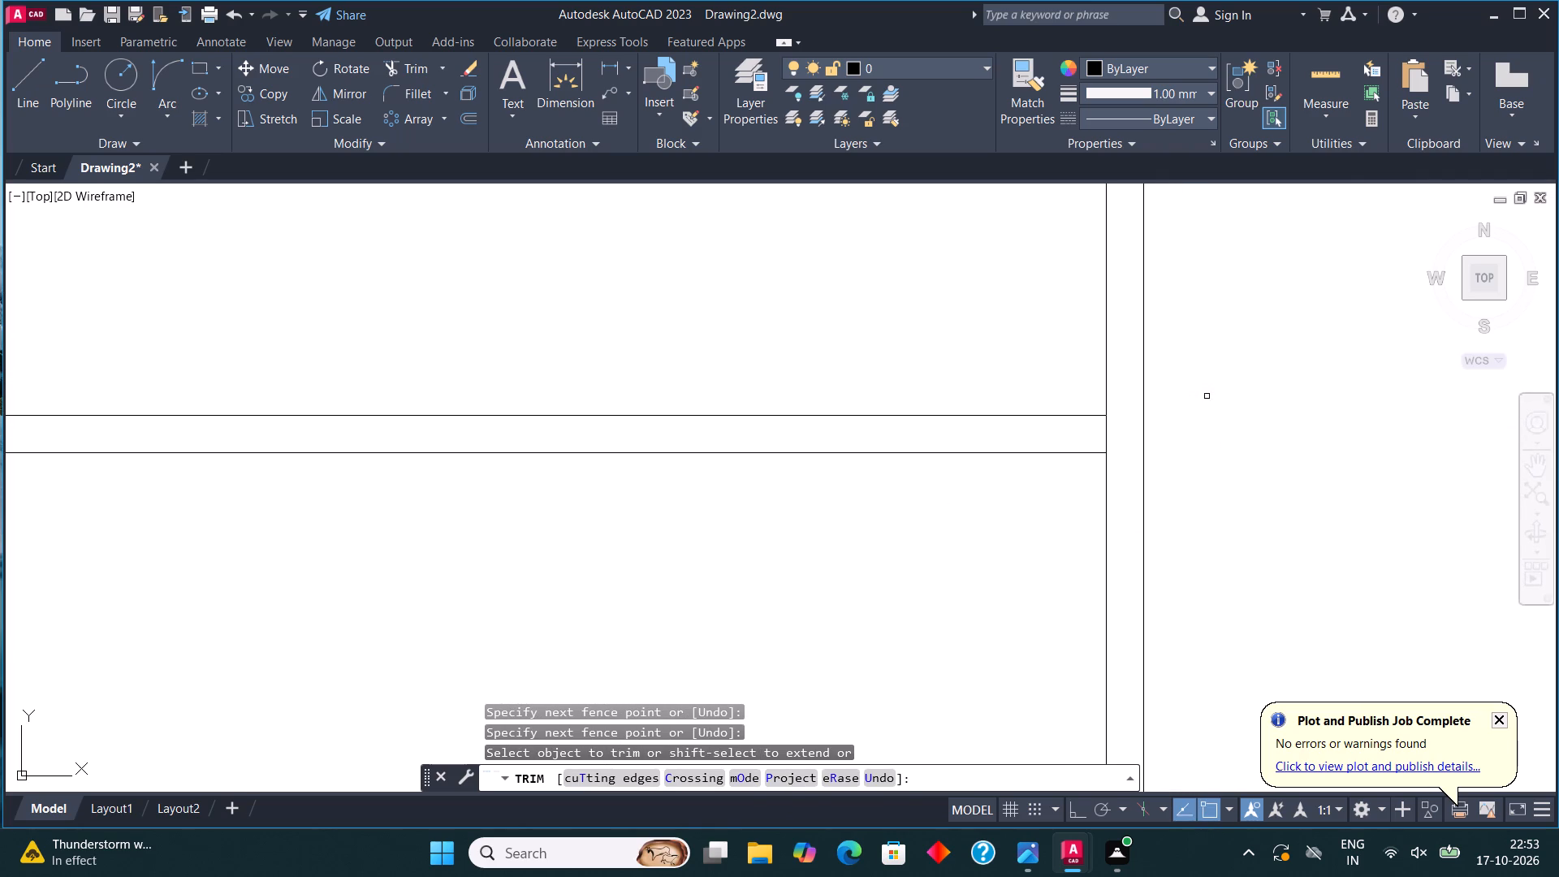
pyautogui.click(1107, 435)
pyautogui.scroll(-7, 866, 304)
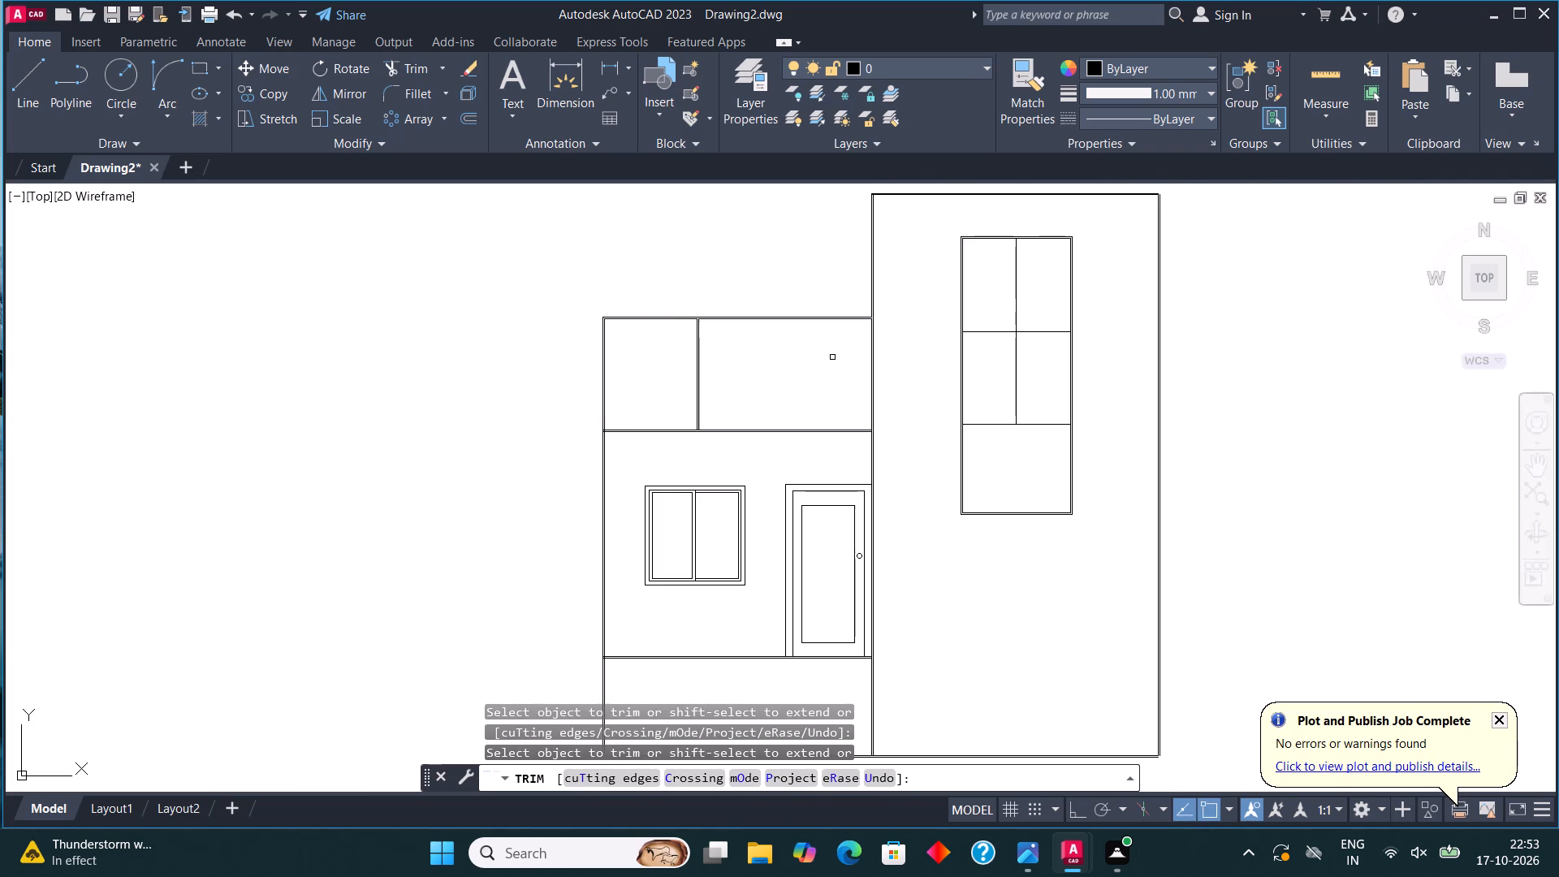
# Trim the crossing offset lines along the upper panel's bottom line, at the outer vertical and the divider.
pyautogui.scroll(4, 631, 434)
pyautogui.scroll(2, 429, 425)
pyautogui.moveTo(457, 371); pyautogui.dragTo(460, 438)
pyautogui.moveTo(464, 400); pyautogui.dragTo(559, 399)
pyautogui.scroll(-3, 544, 387)
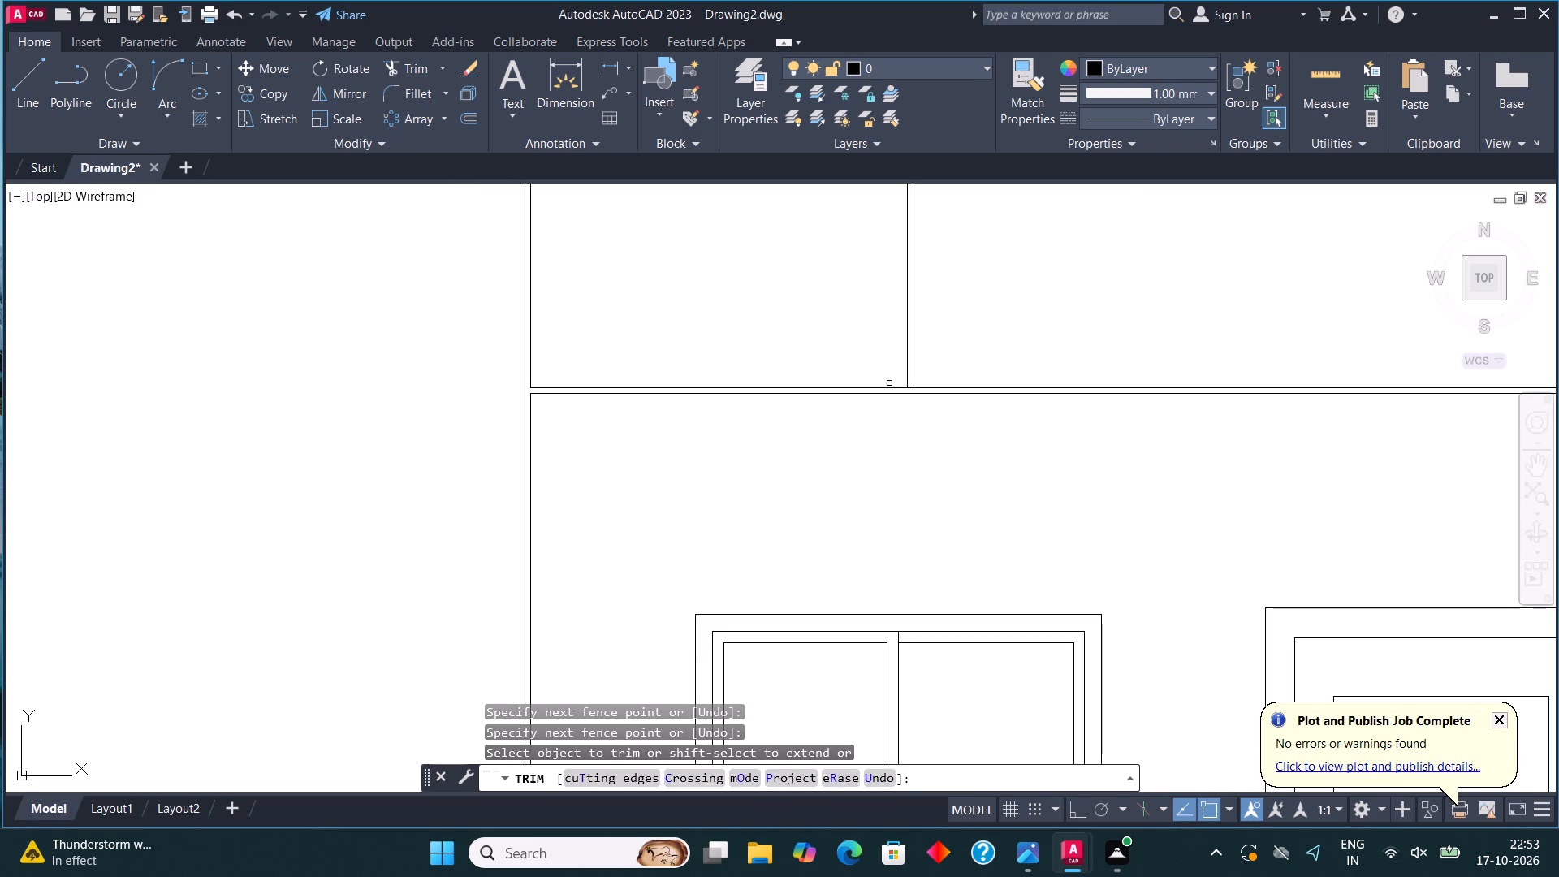
pyautogui.scroll(5, 913, 380)
pyautogui.moveTo(877, 468); pyautogui.dragTo(865, 373)
pyautogui.scroll(-5, 667, 391)
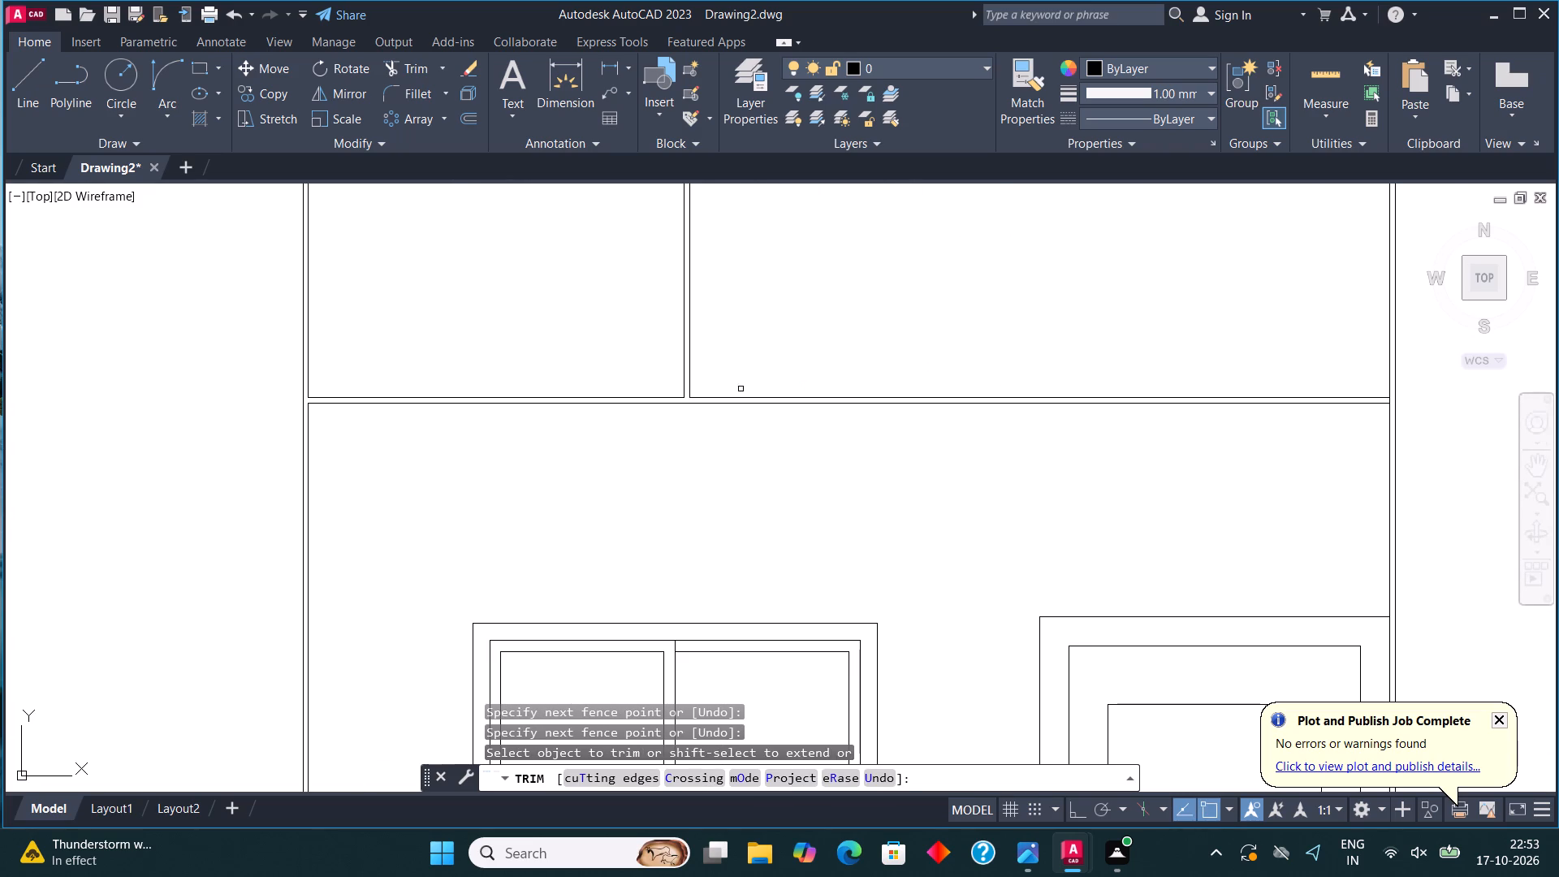
# Trim the crossing lines where the wall's base line meets the outer vertical, and the stub at the low rectangle's bottom outer corner.
pyautogui.scroll(-2, 702, 389)
pyautogui.moveTo(788, 404); pyautogui.dragTo(788, 225, button='middle')
pyautogui.scroll(5, 562, 579)
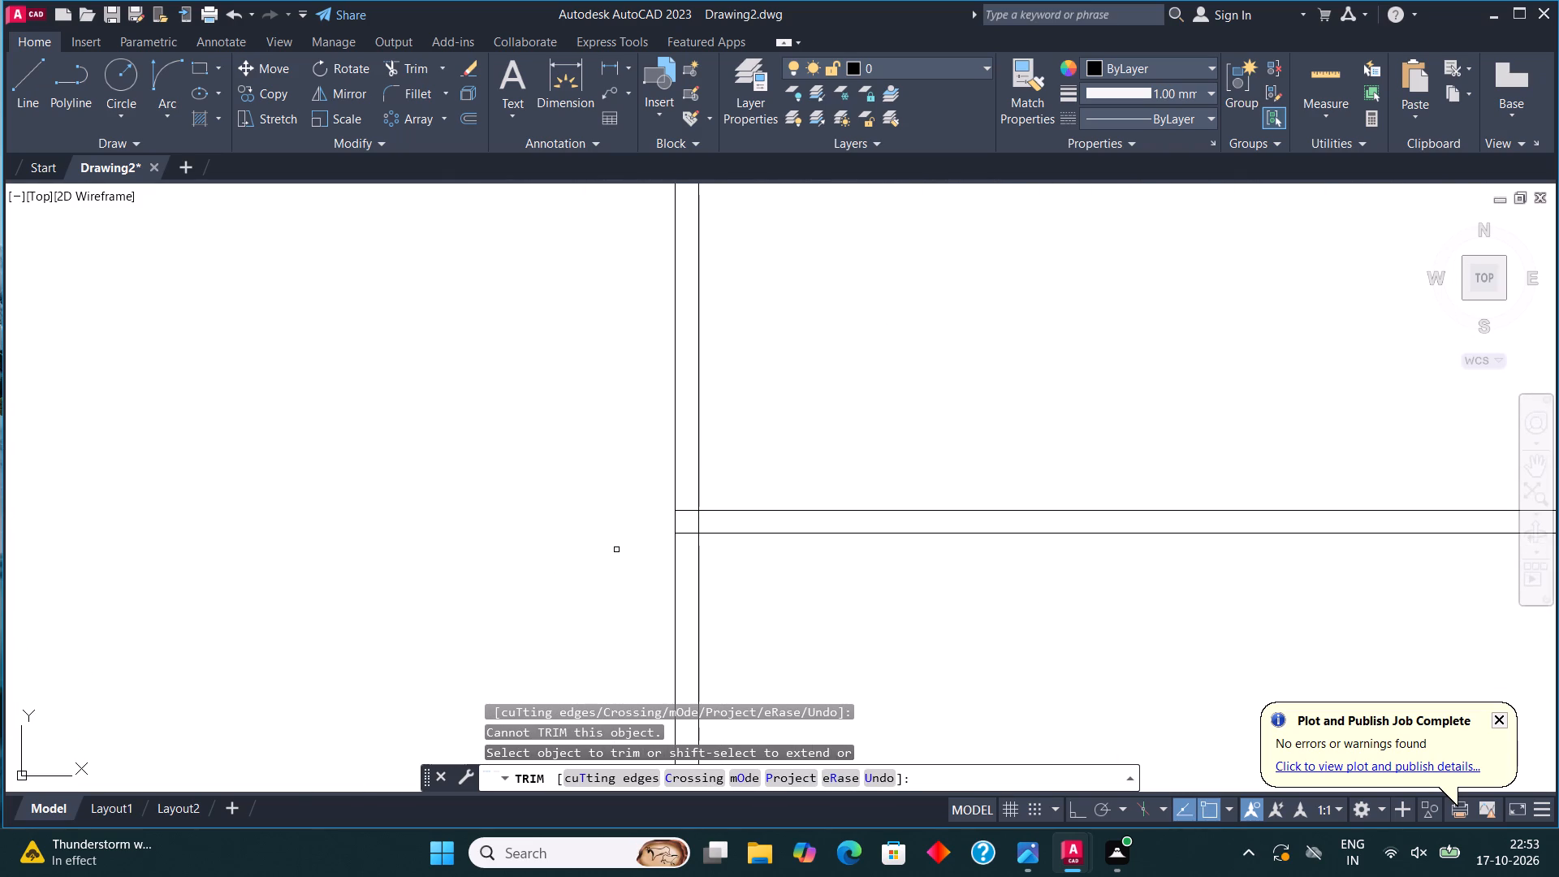
pyautogui.scroll(3, 696, 530)
pyautogui.moveTo(669, 571); pyautogui.dragTo(669, 323)
pyautogui.moveTo(663, 505); pyautogui.dragTo(835, 490)
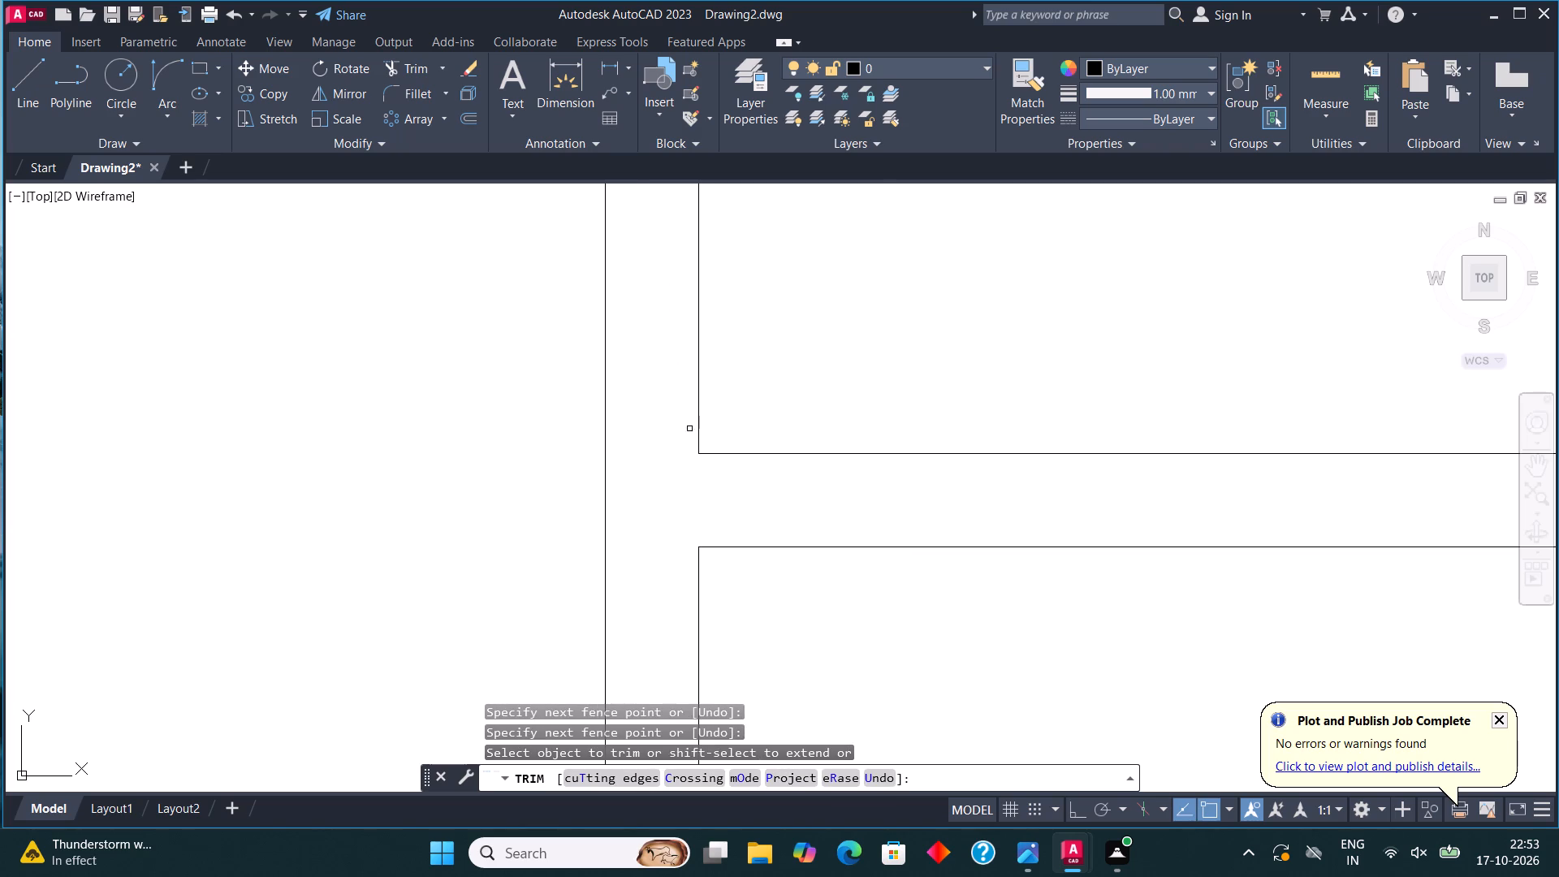
pyautogui.scroll(-4, 677, 421)
pyautogui.scroll(-2, 605, 311)
pyautogui.moveTo(900, 404); pyautogui.dragTo(571, 400, button='middle')
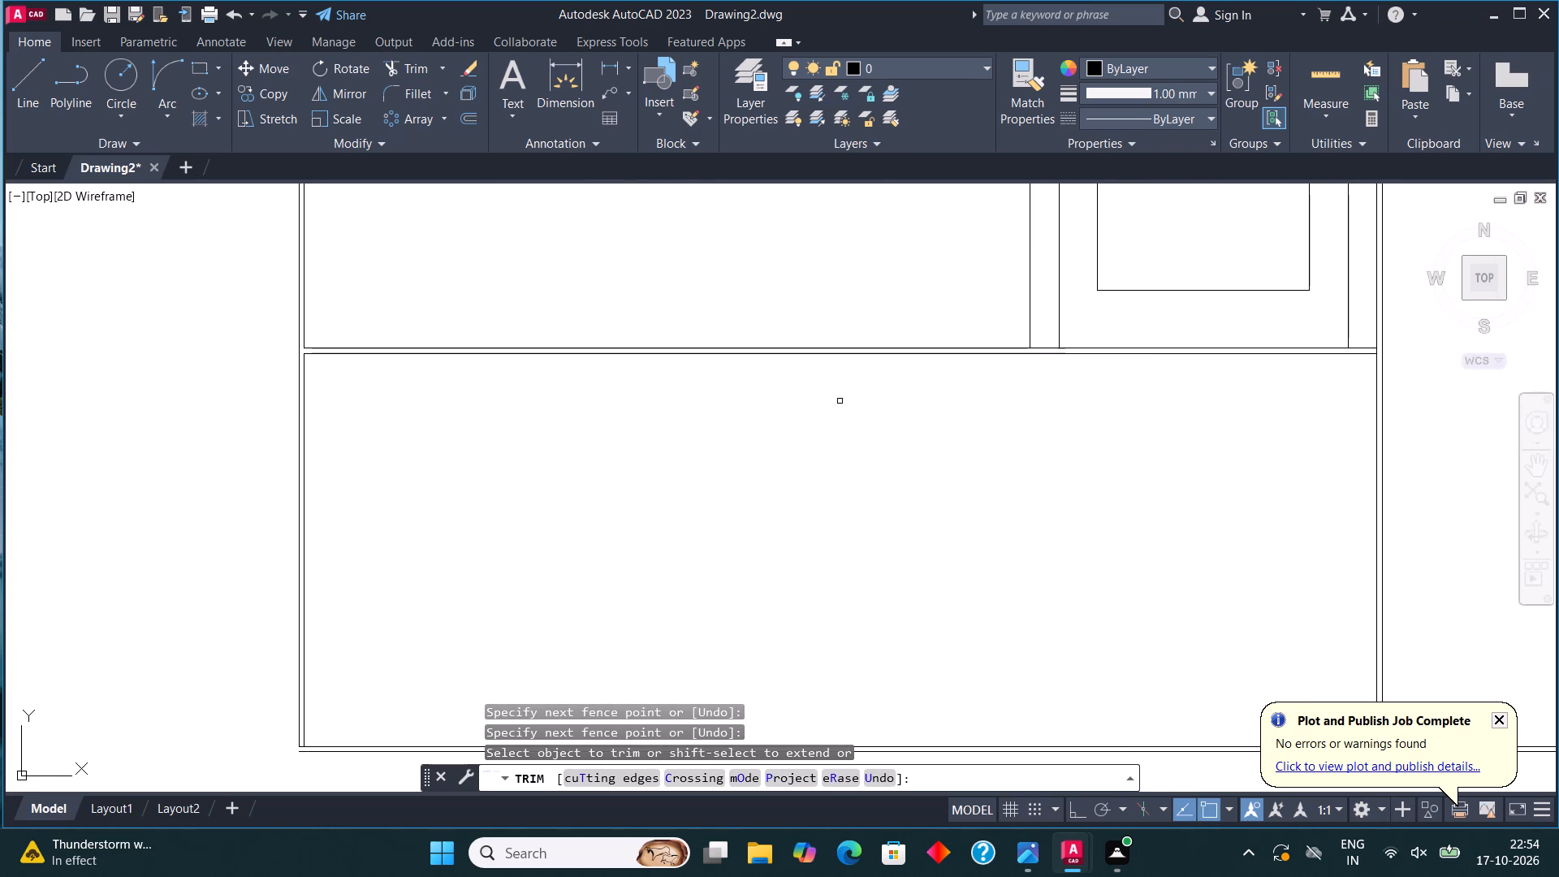
pyautogui.scroll(-1, 1003, 400)
pyautogui.moveTo(909, 442); pyautogui.dragTo(900, 355, button='middle')
pyautogui.scroll(2, 539, 552)
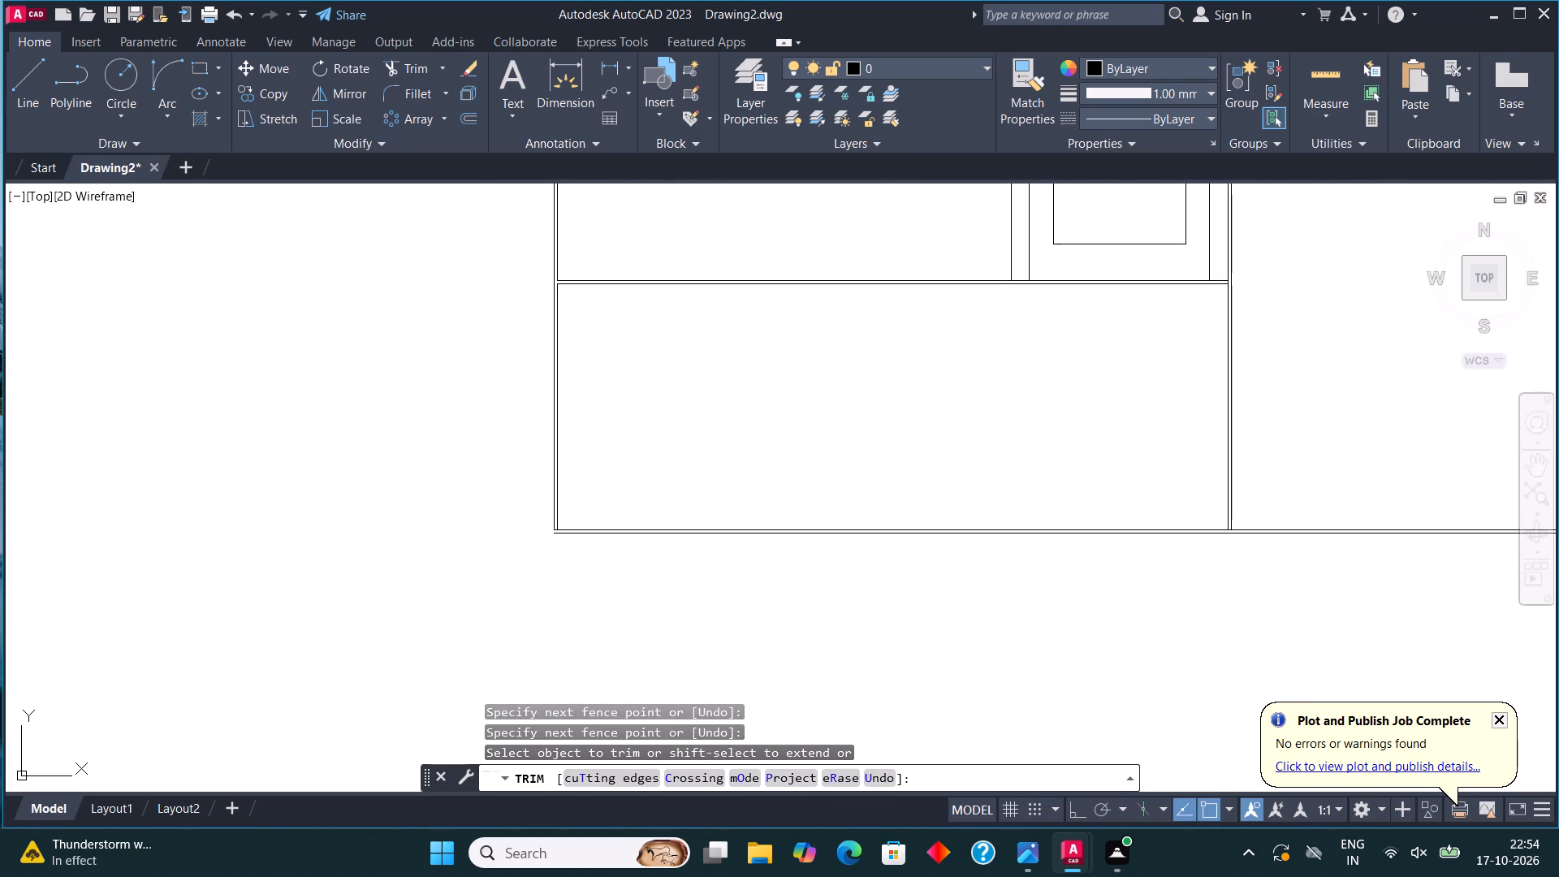
pyautogui.scroll(3, 539, 552)
pyautogui.click(710, 344)
pyautogui.press('Escape')
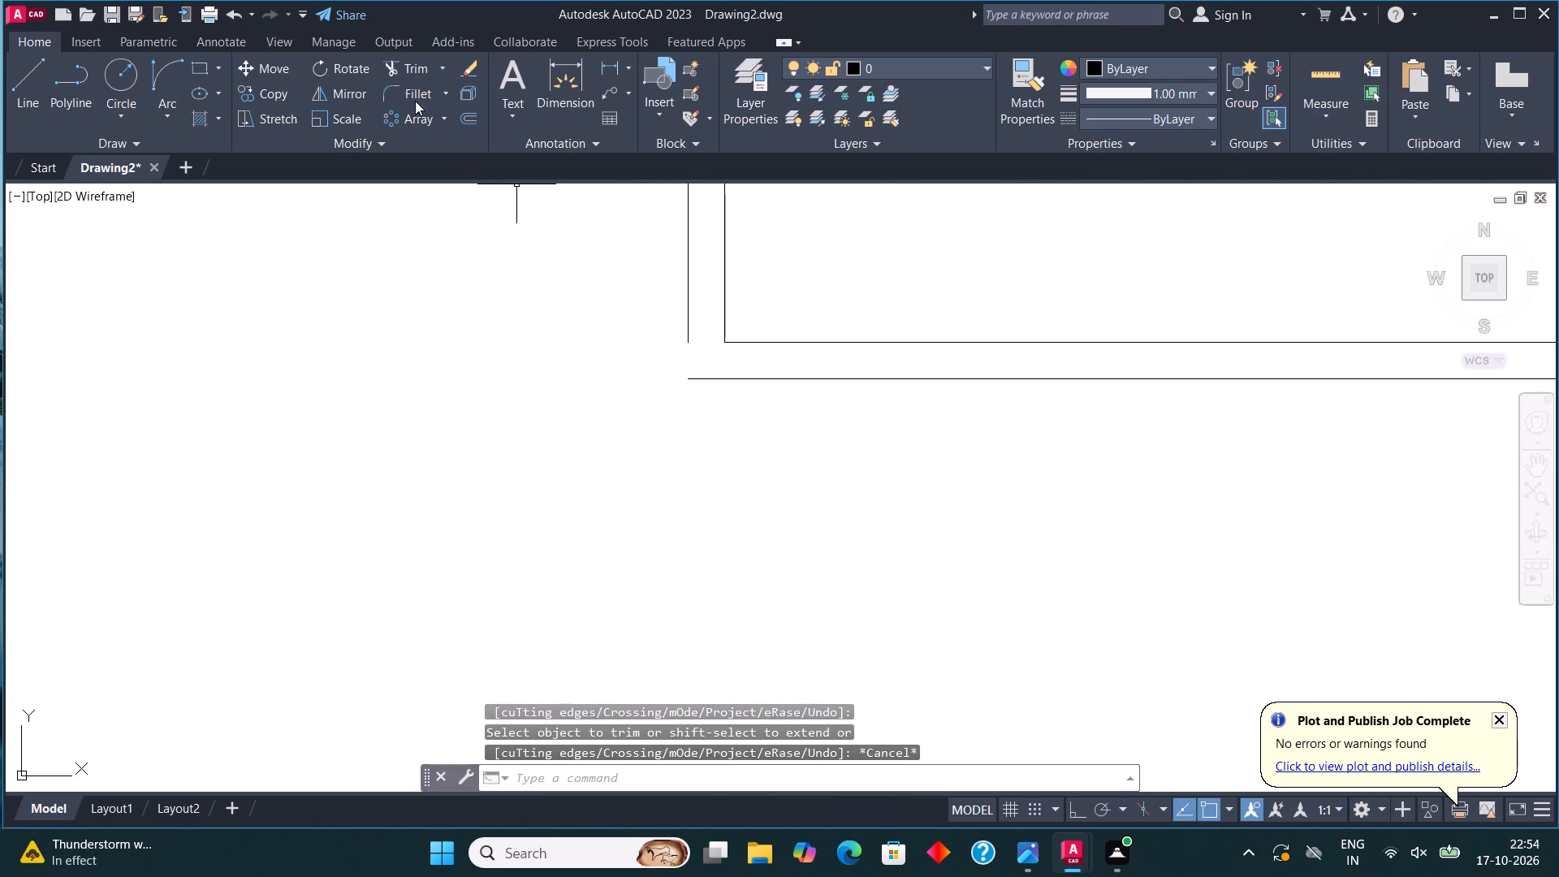
# Fillet the outer lines into sharp corners at the low rectangle's bottom outer corner and the tall block's opposite bottom corner.
pyautogui.click(412, 96)
pyautogui.click(685, 321)
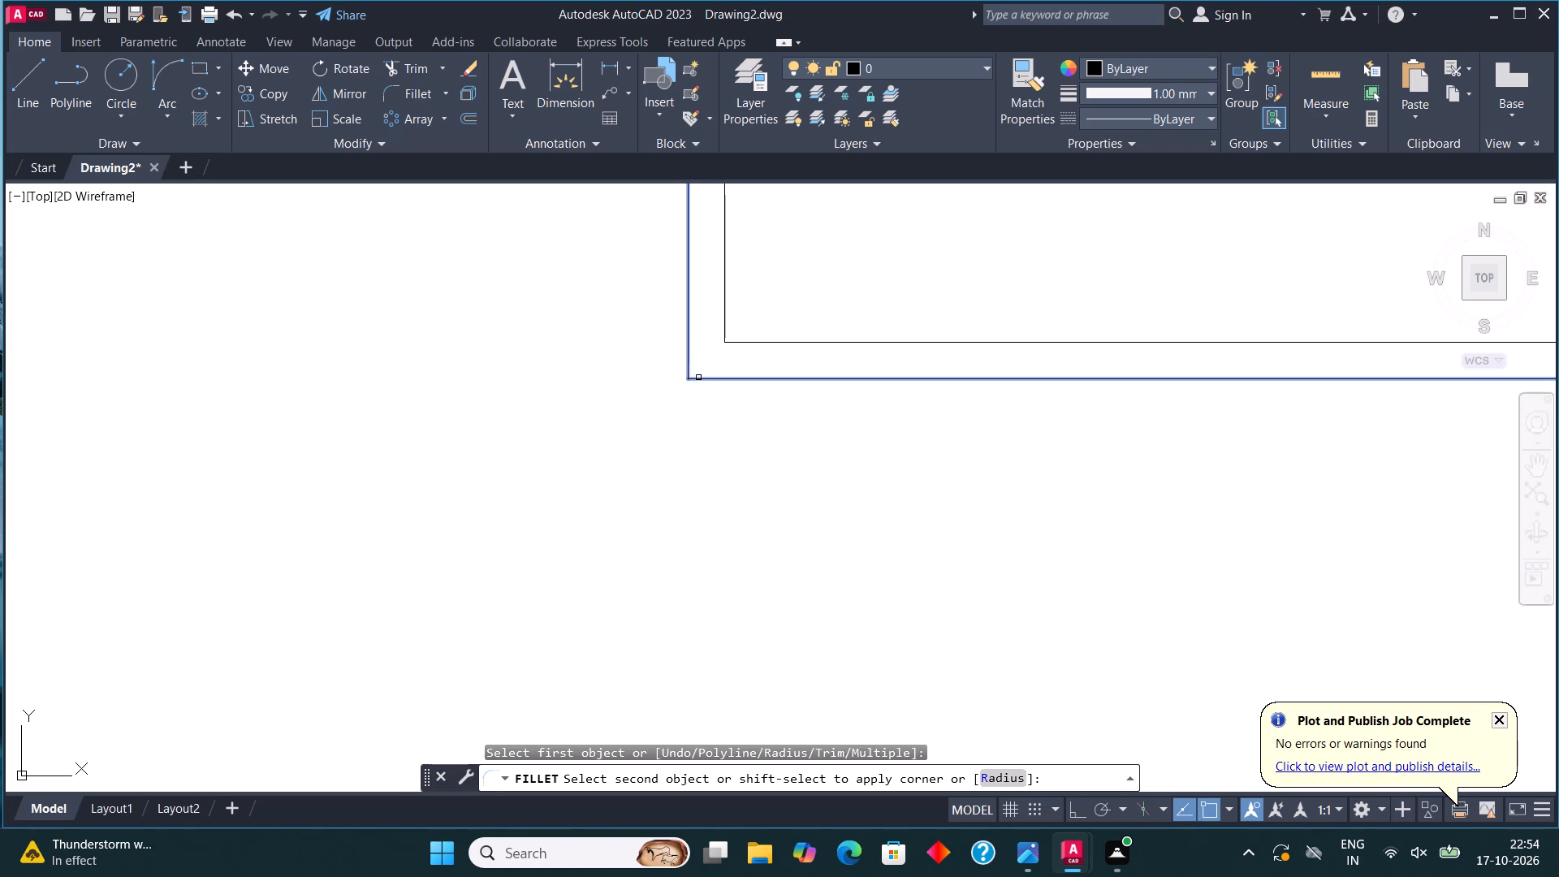
pyautogui.click(700, 378)
pyautogui.scroll(-6, 580, 379)
pyautogui.scroll(4, 1231, 413)
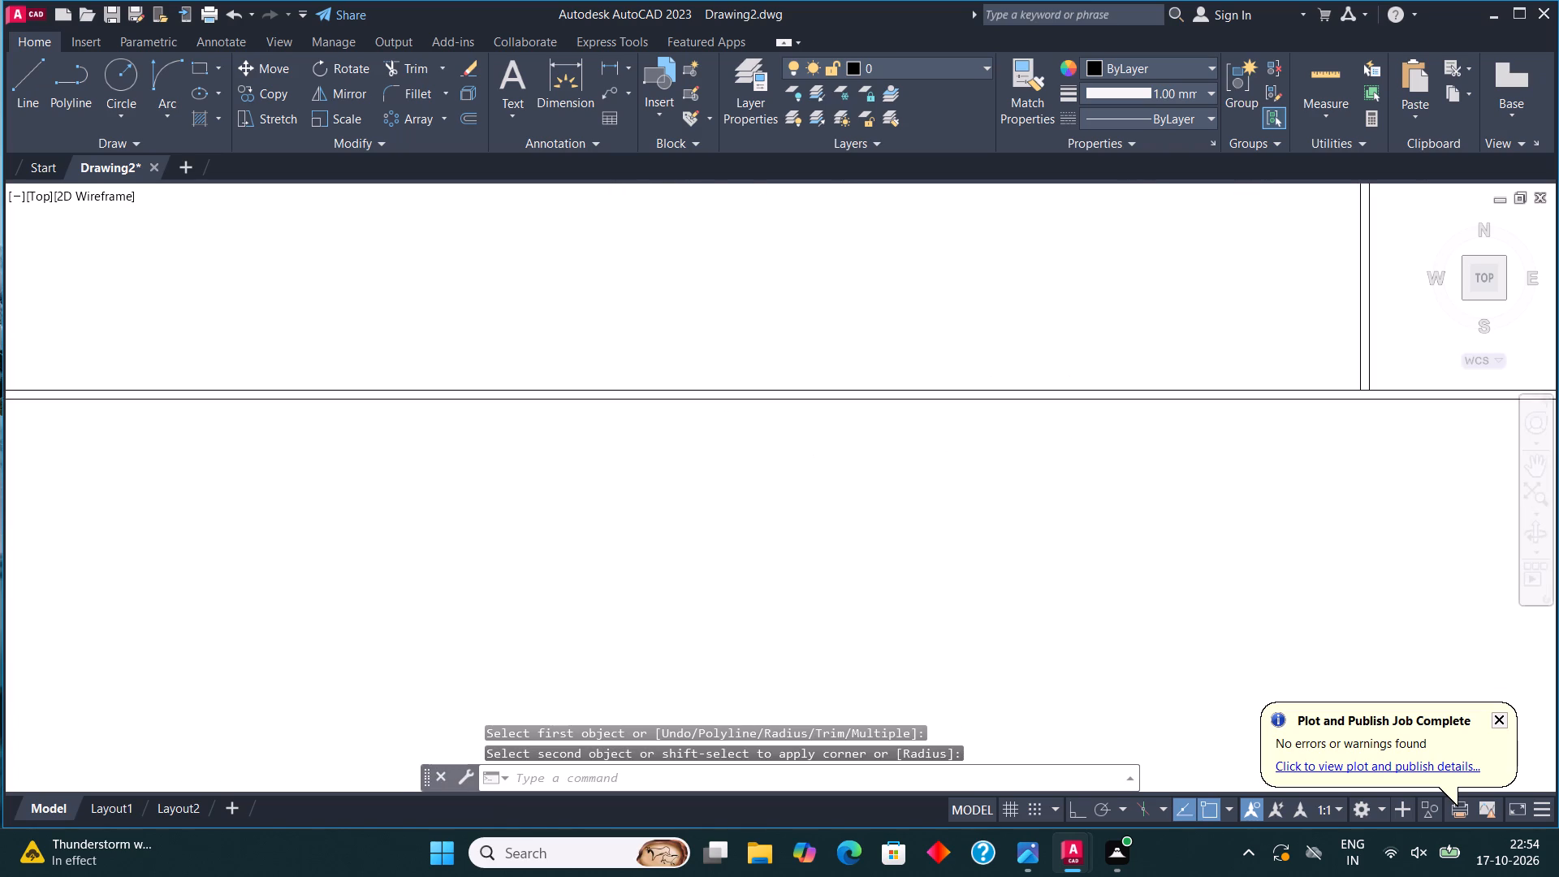
pyautogui.moveTo(1115, 444); pyautogui.dragTo(406, 489, button='middle')
pyautogui.scroll(-4, 401, 486)
pyautogui.scroll(4, 911, 472)
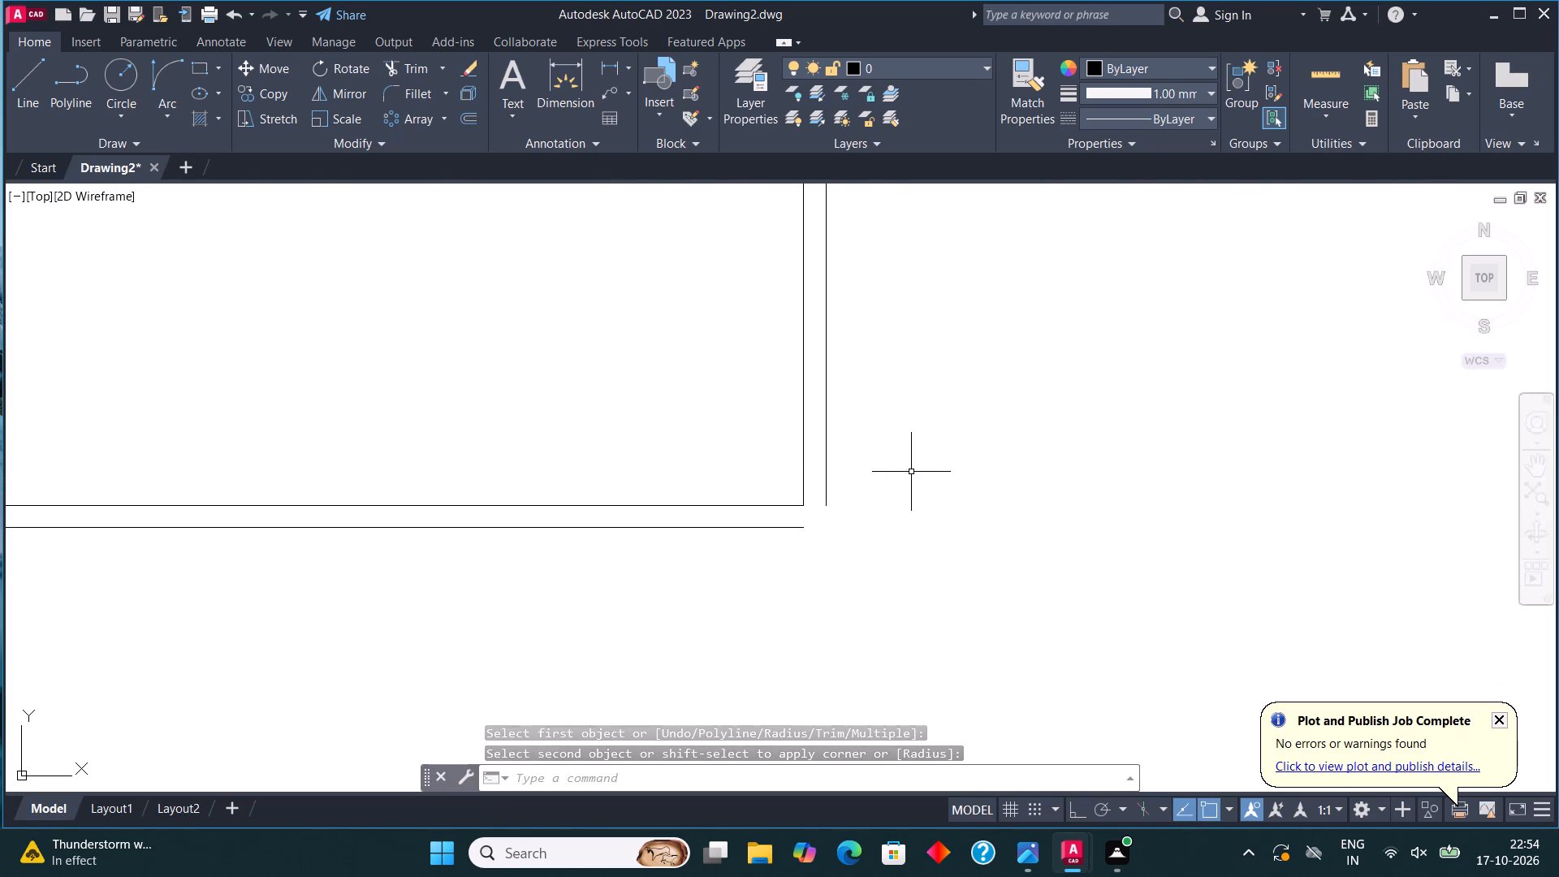
pyautogui.scroll(1, 911, 472)
pyautogui.click(417, 91)
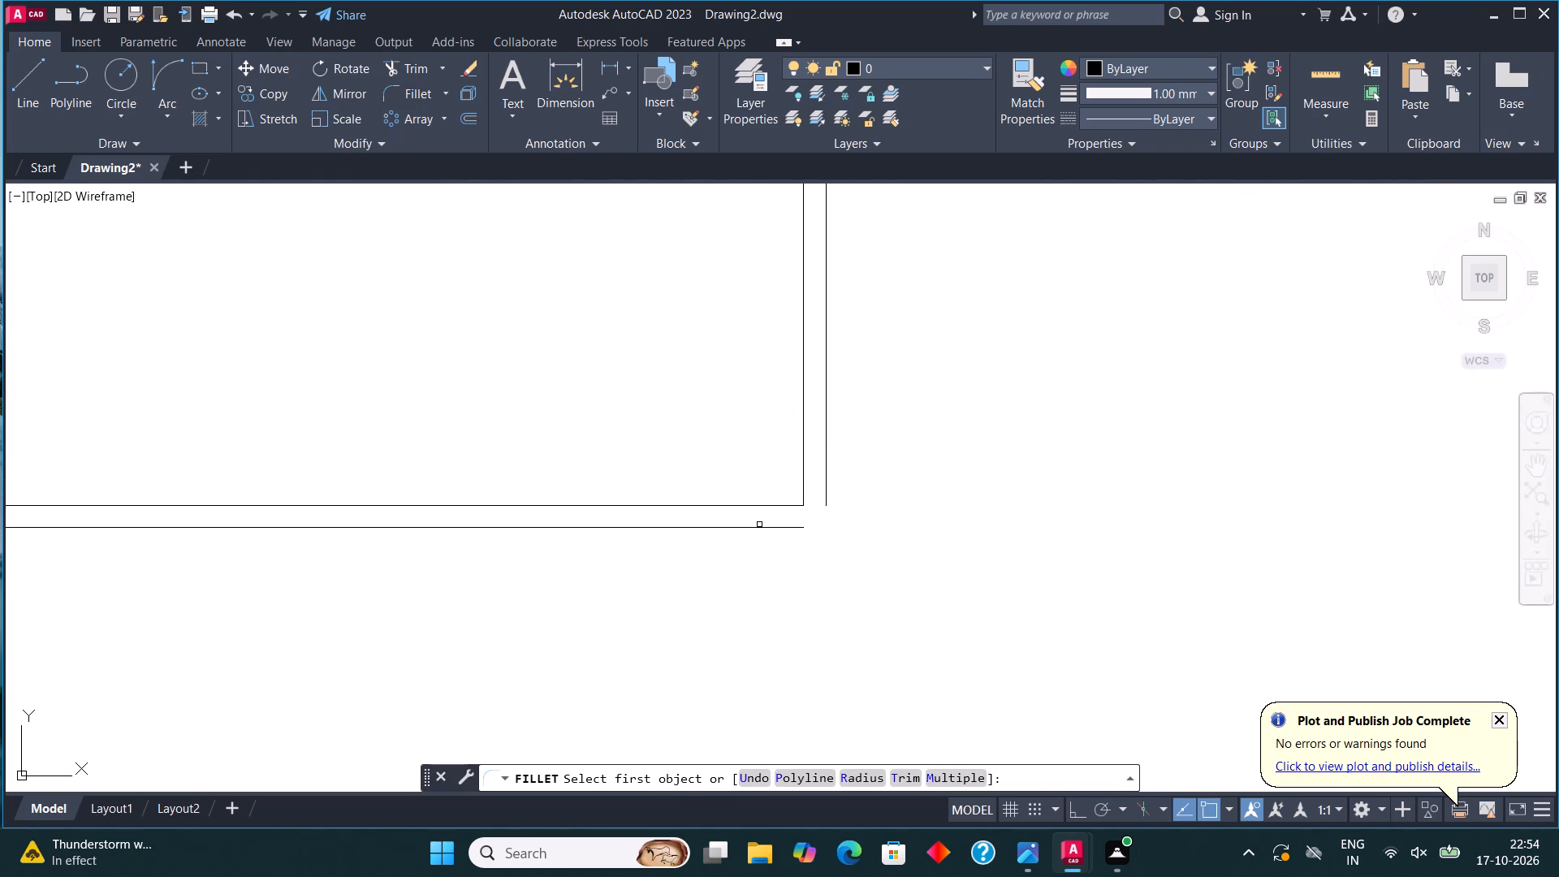
pyautogui.click(759, 525)
pyautogui.click(785, 526)
pyautogui.click(824, 477)
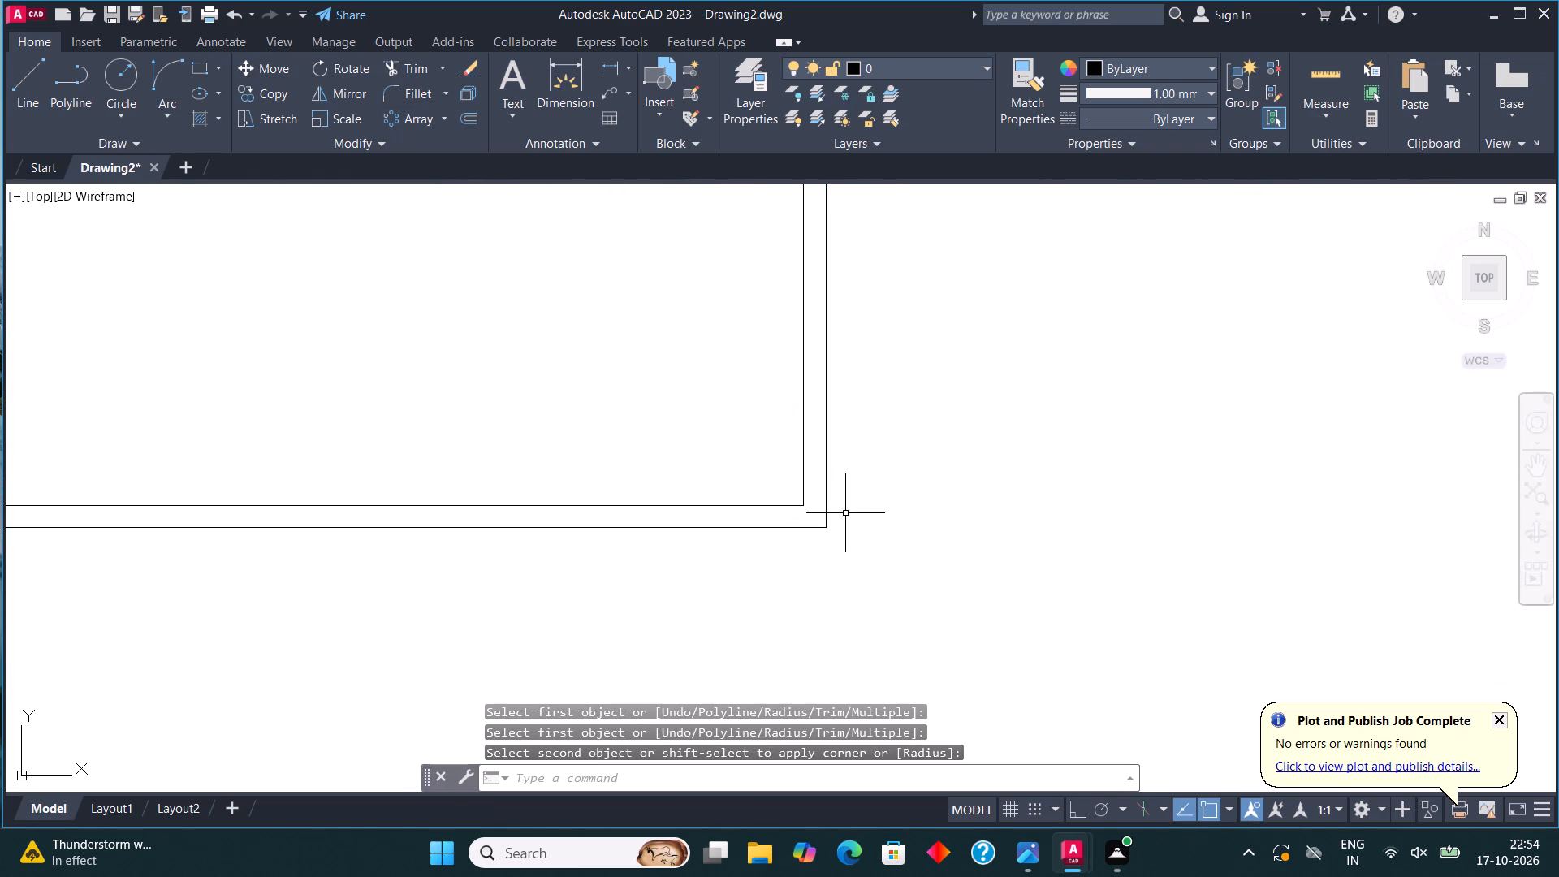
# Fillet the tall block's outer lines into a sharp corner at the top on the low-wing side, and trim the crossing stub there.
pyautogui.scroll(-6, 849, 534)
pyautogui.scroll(2, 549, 314)
pyautogui.moveTo(551, 314); pyautogui.dragTo(601, 493, button='middle')
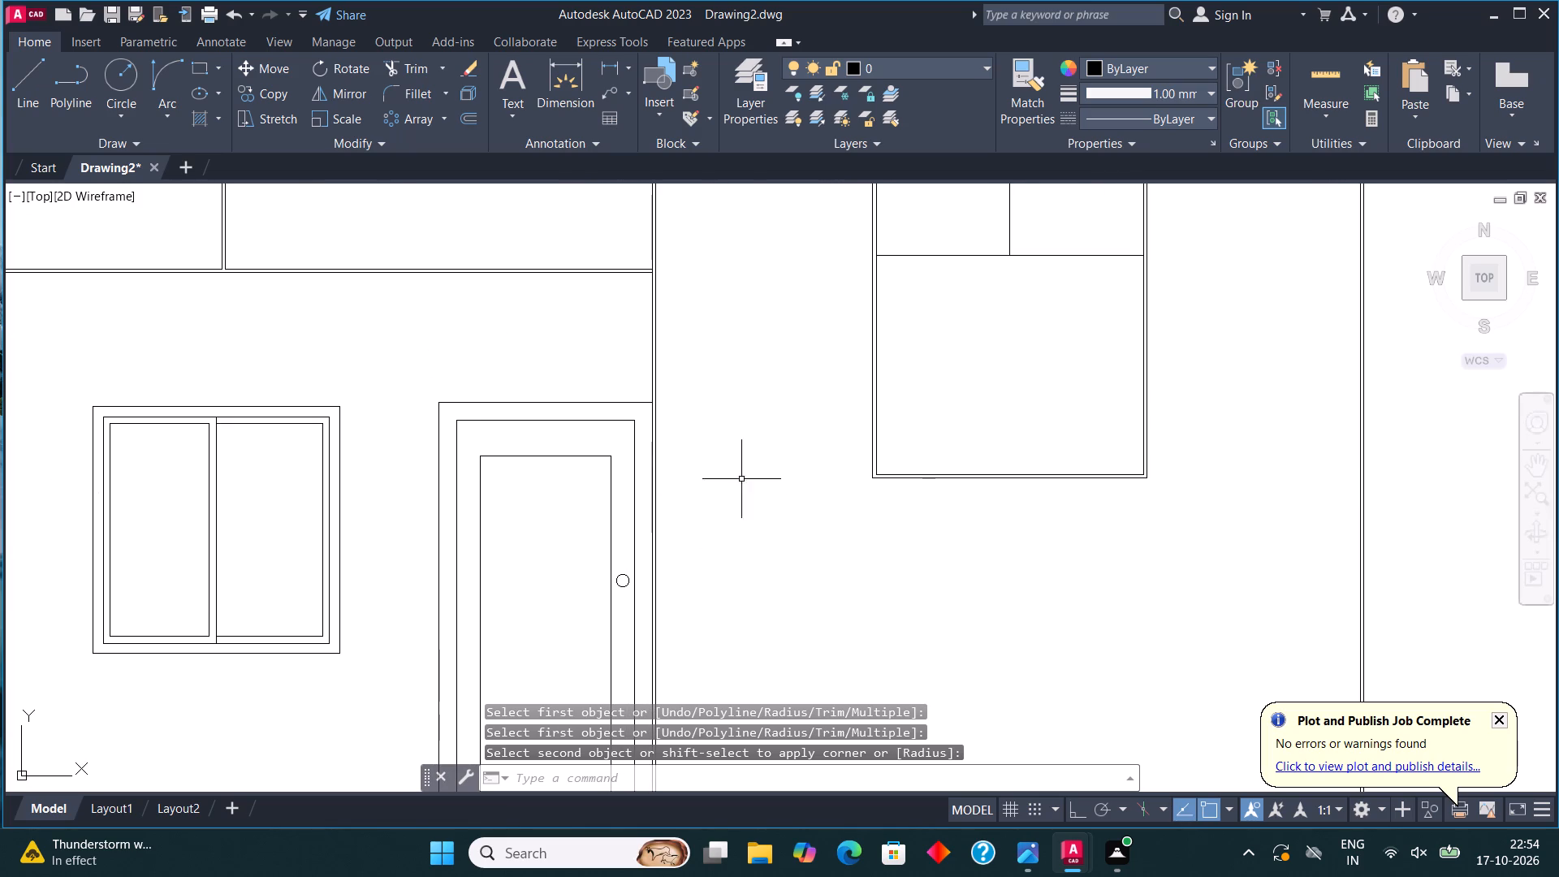
pyautogui.moveTo(931, 477); pyautogui.dragTo(971, 751, button='middle')
pyautogui.scroll(1, 986, 758)
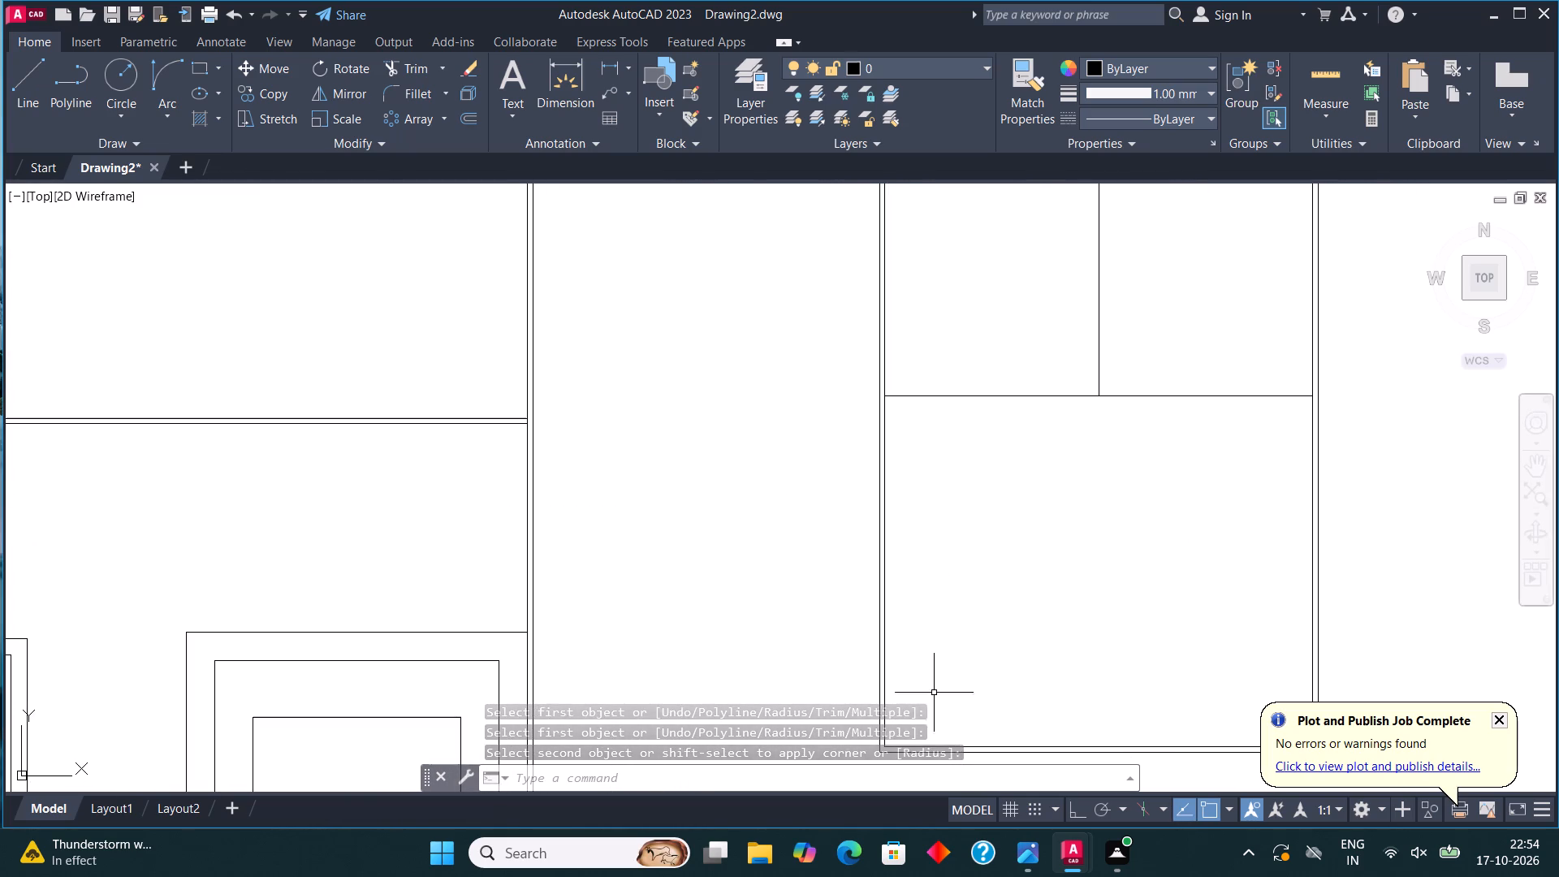
pyautogui.scroll(-1, 893, 408)
pyautogui.moveTo(893, 408); pyautogui.dragTo(893, 743, button='middle')
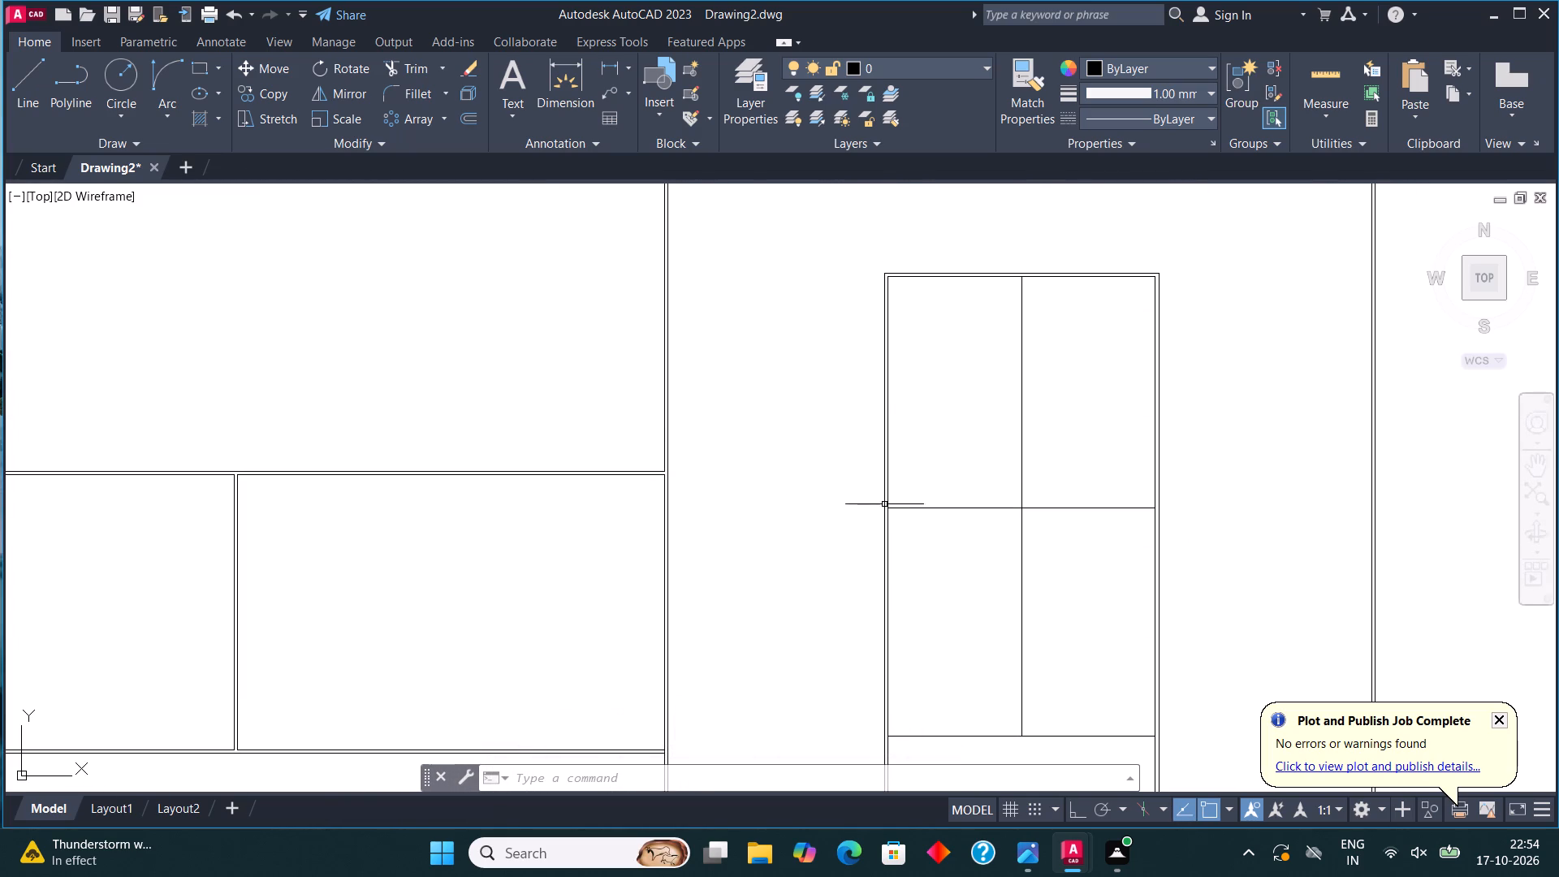
pyautogui.moveTo(875, 459); pyautogui.dragTo(870, 695, button='middle')
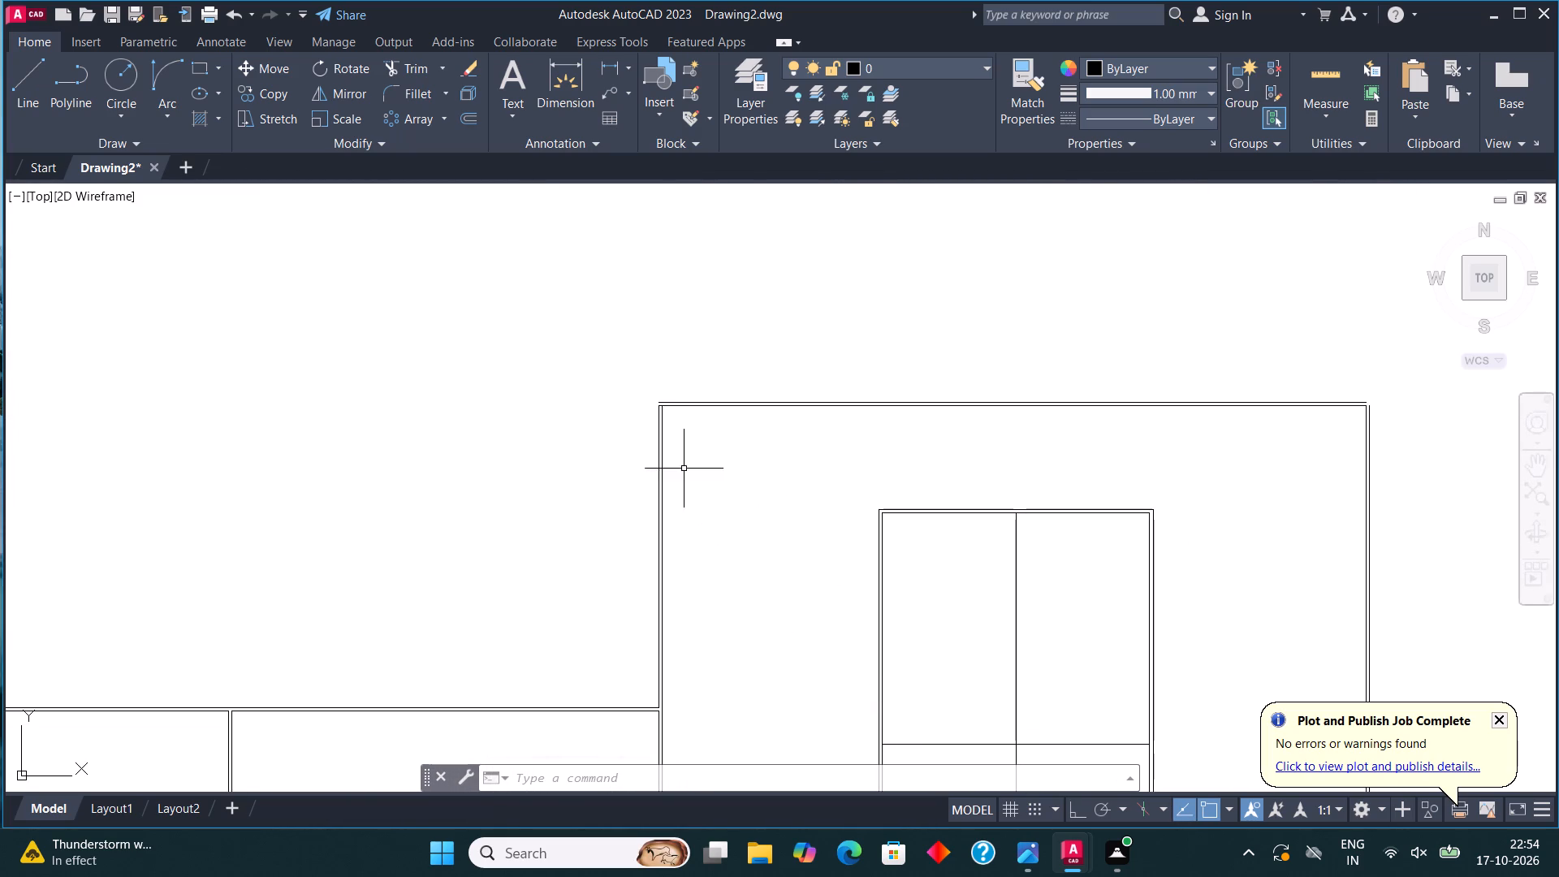
pyautogui.scroll(3, 668, 435)
pyautogui.click(423, 90)
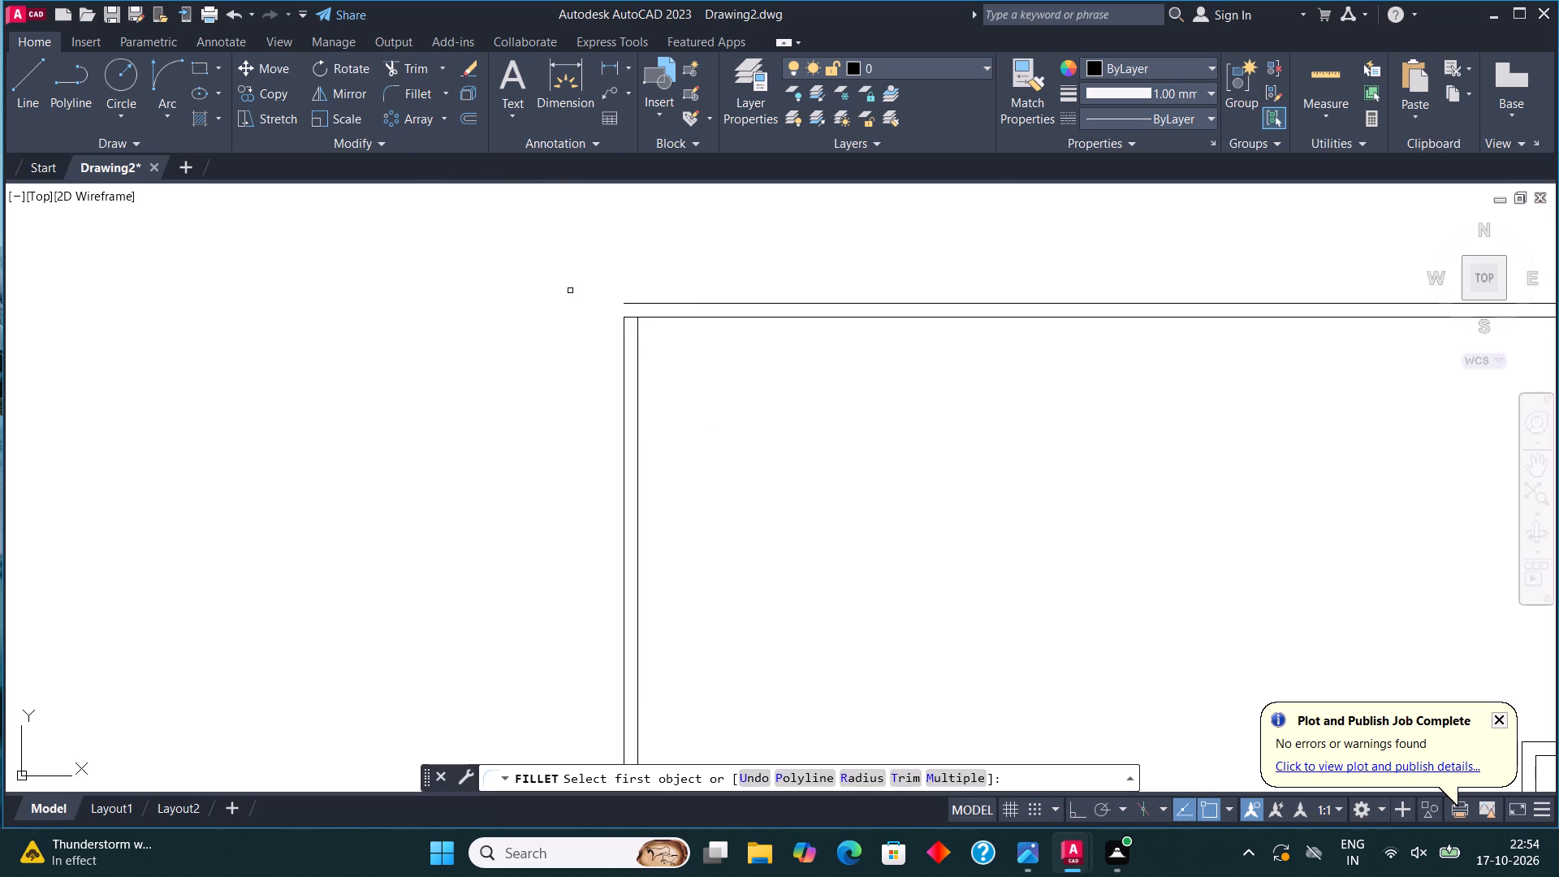
pyautogui.click(625, 341)
pyautogui.click(639, 308)
pyautogui.click(637, 303)
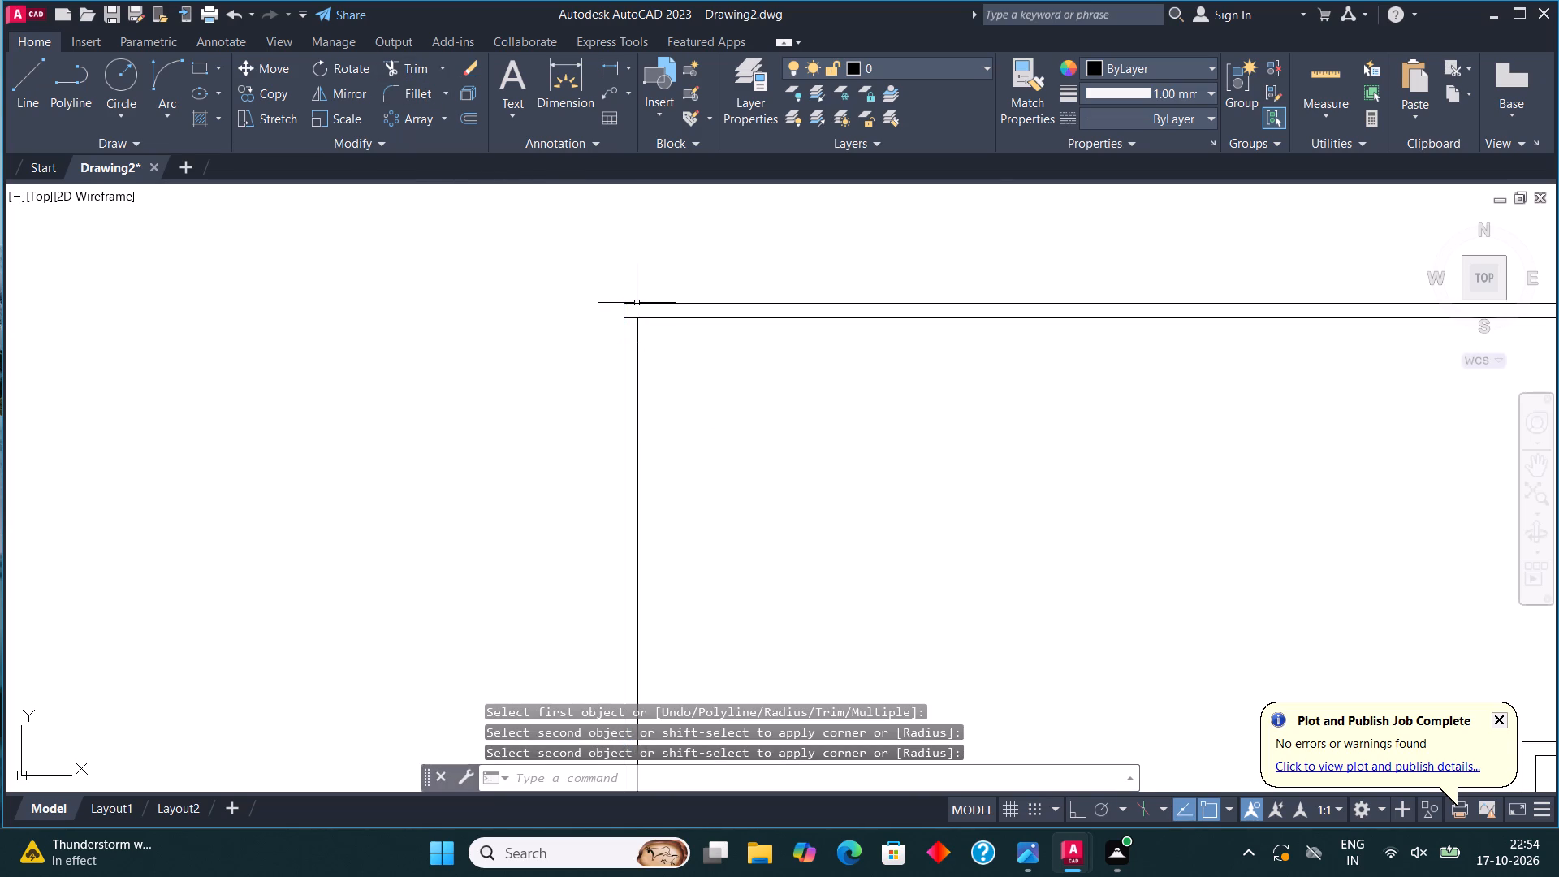
pyautogui.click(416, 67)
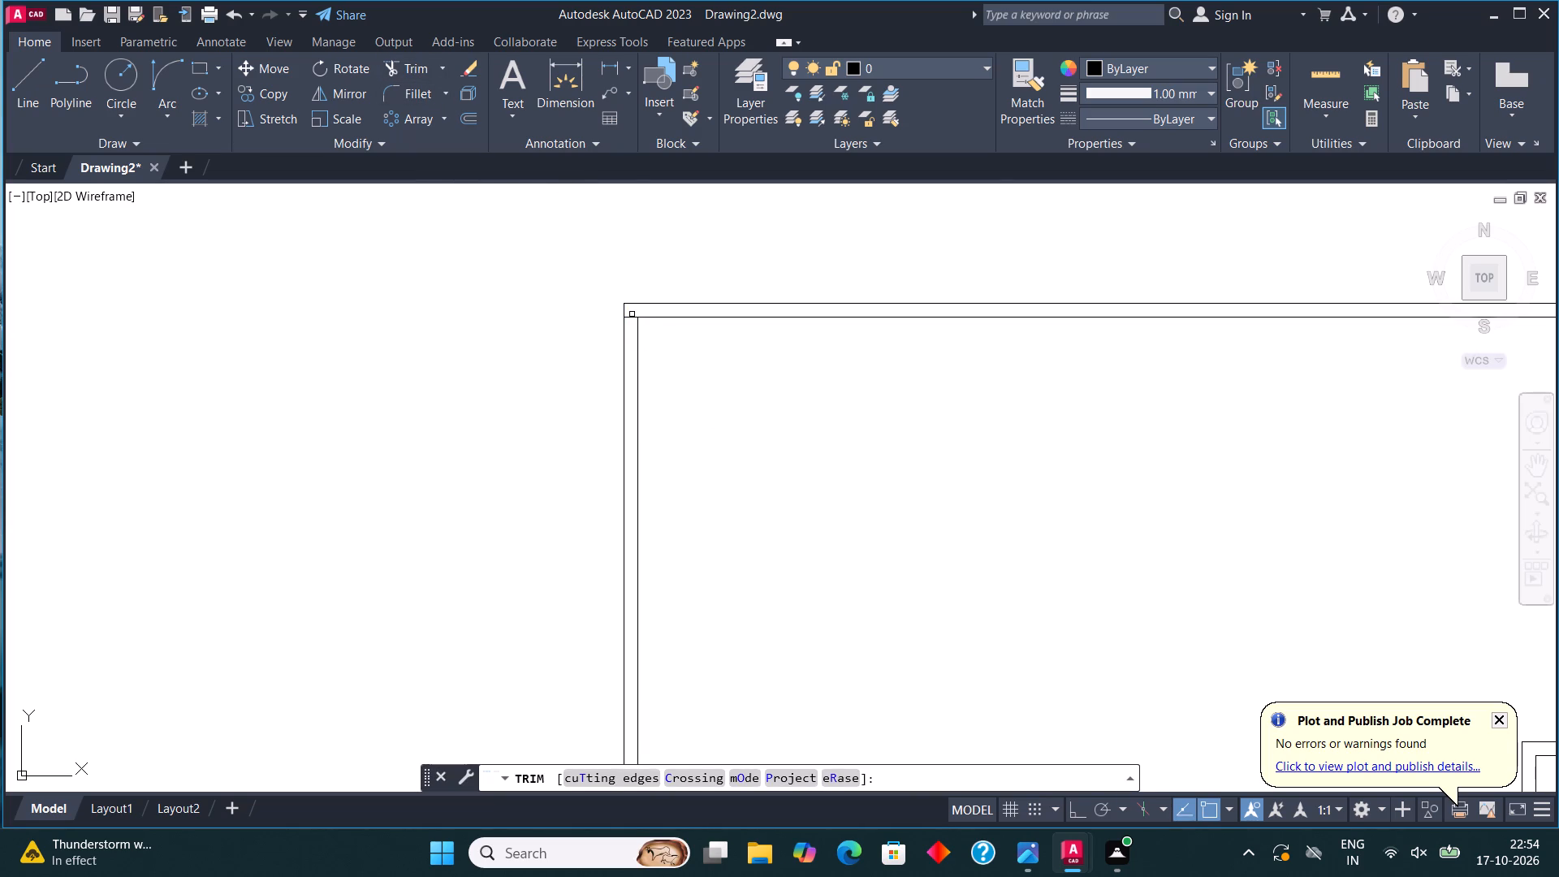
pyautogui.click(630, 320)
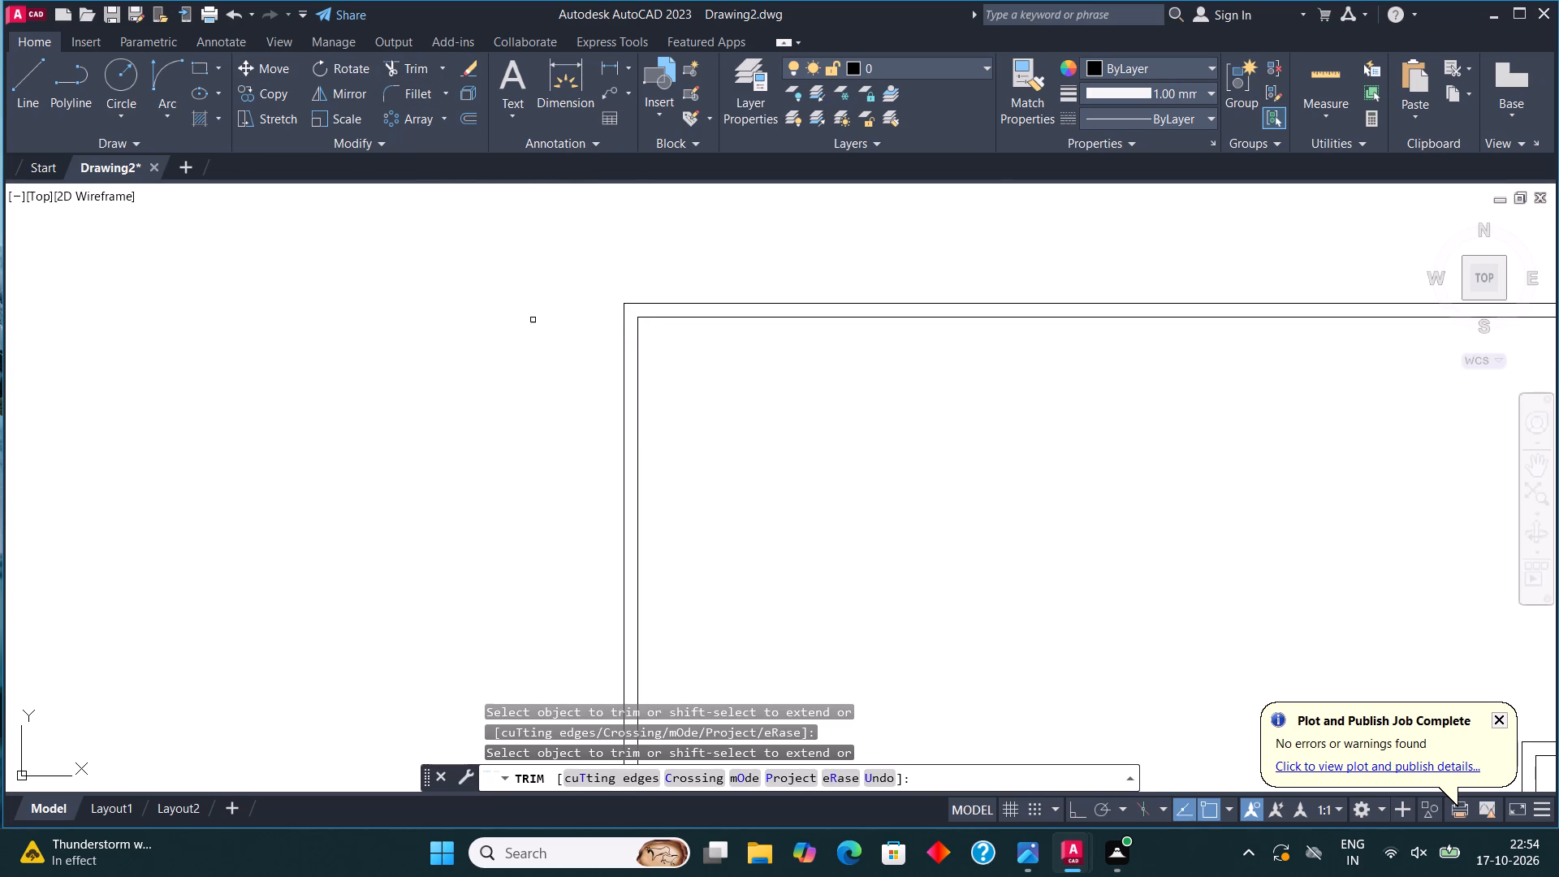
pyautogui.scroll(-5, 474, 339)
pyautogui.scroll(3, 809, 334)
pyautogui.scroll(3, 654, 348)
pyautogui.press('Escape')
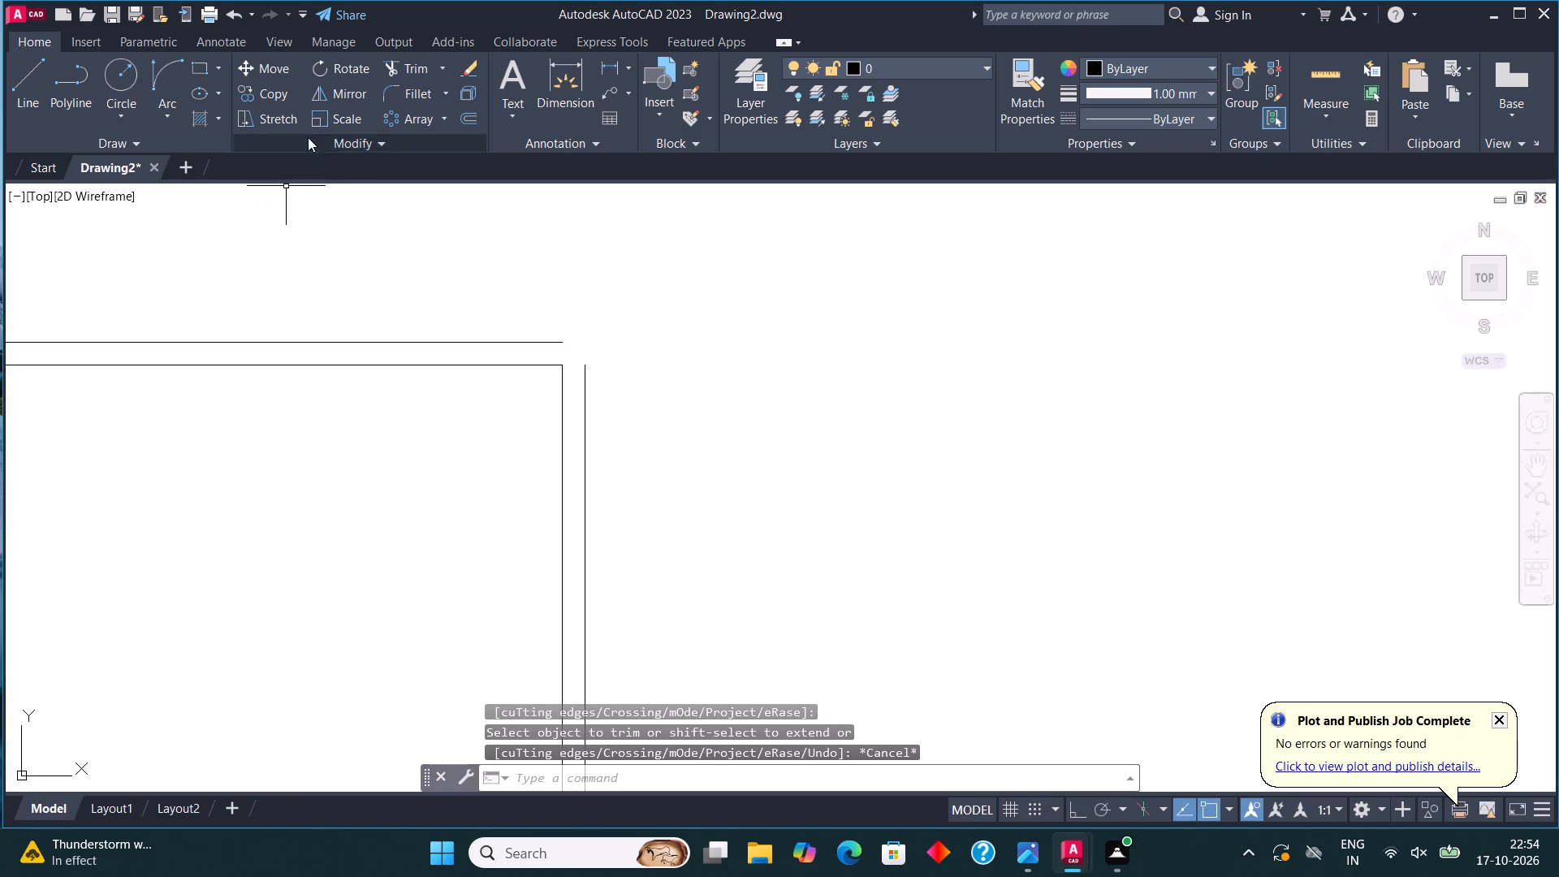
# Fillet the tall block's outer top line and outer vertical into a sharp corner at the opposite top end.
pyautogui.click(410, 93)
pyautogui.click(533, 344)
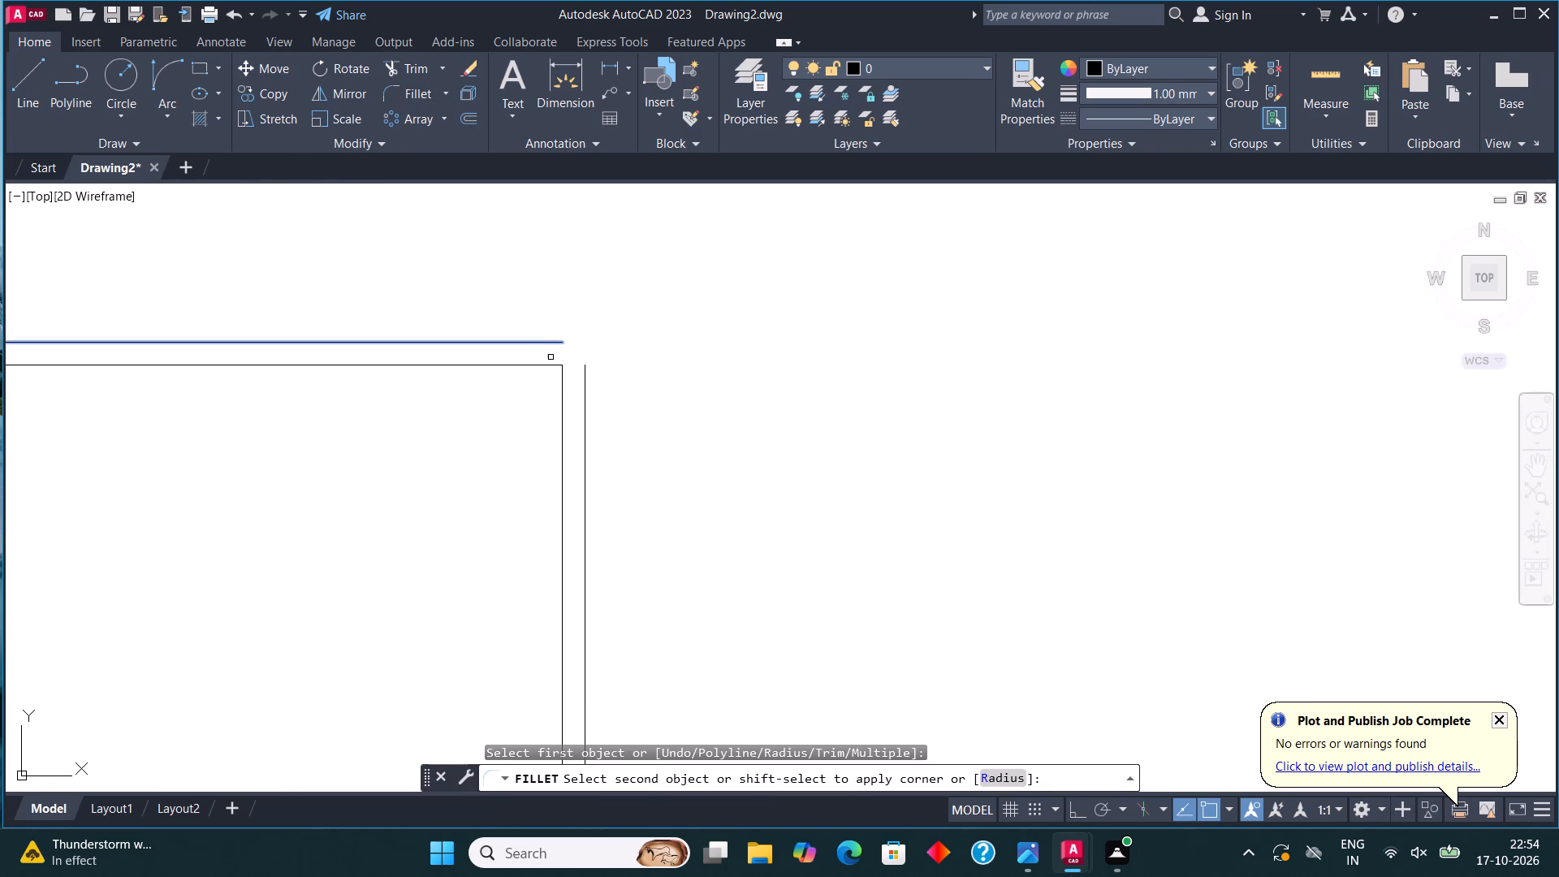
pyautogui.click(586, 413)
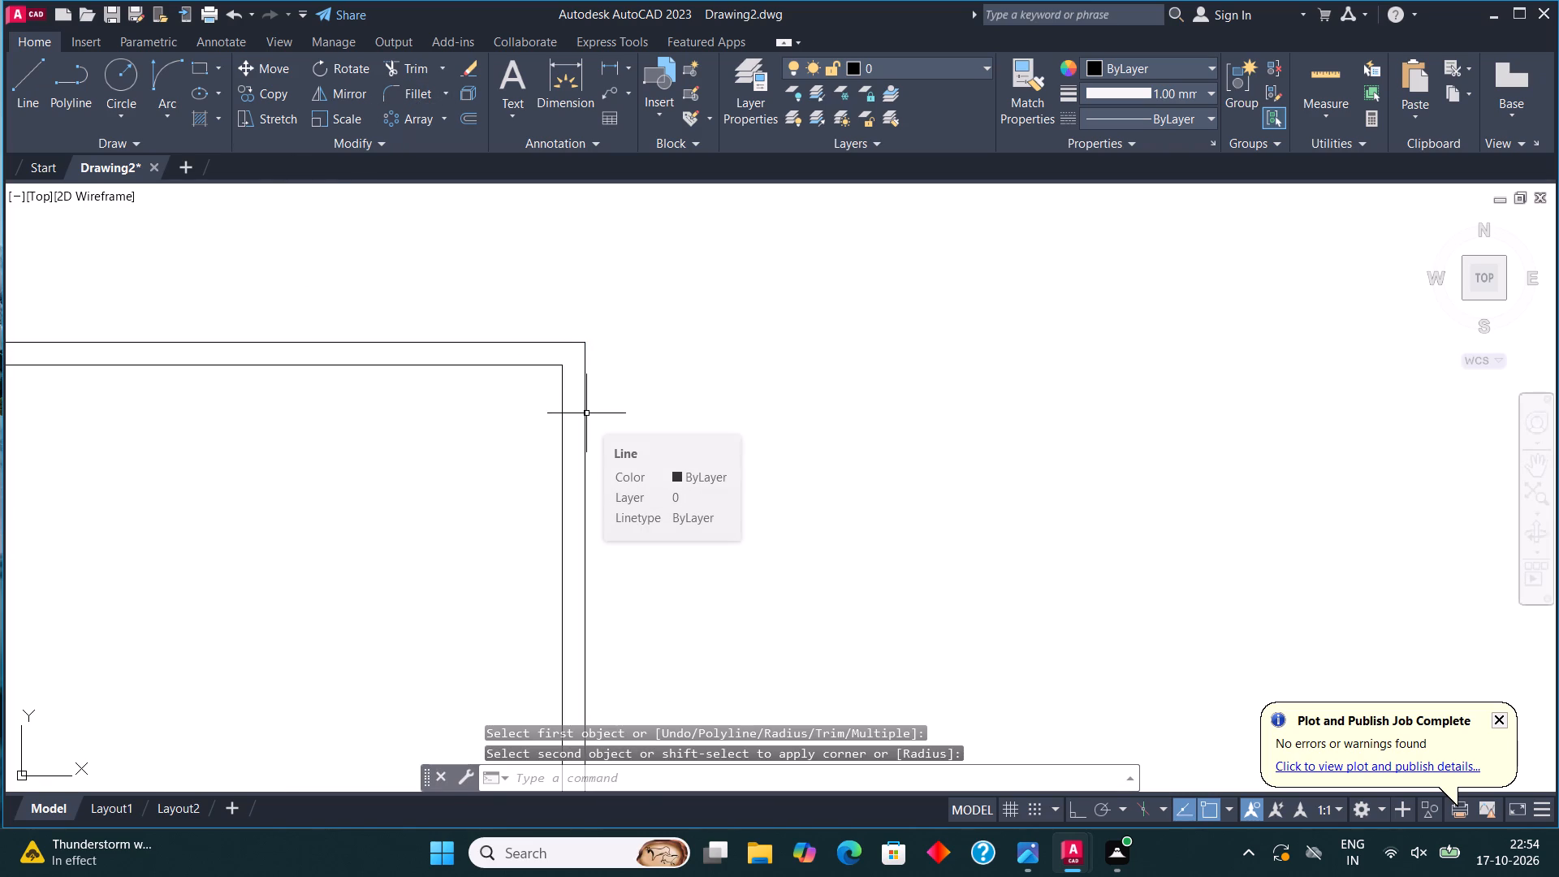
pyautogui.press('Escape')
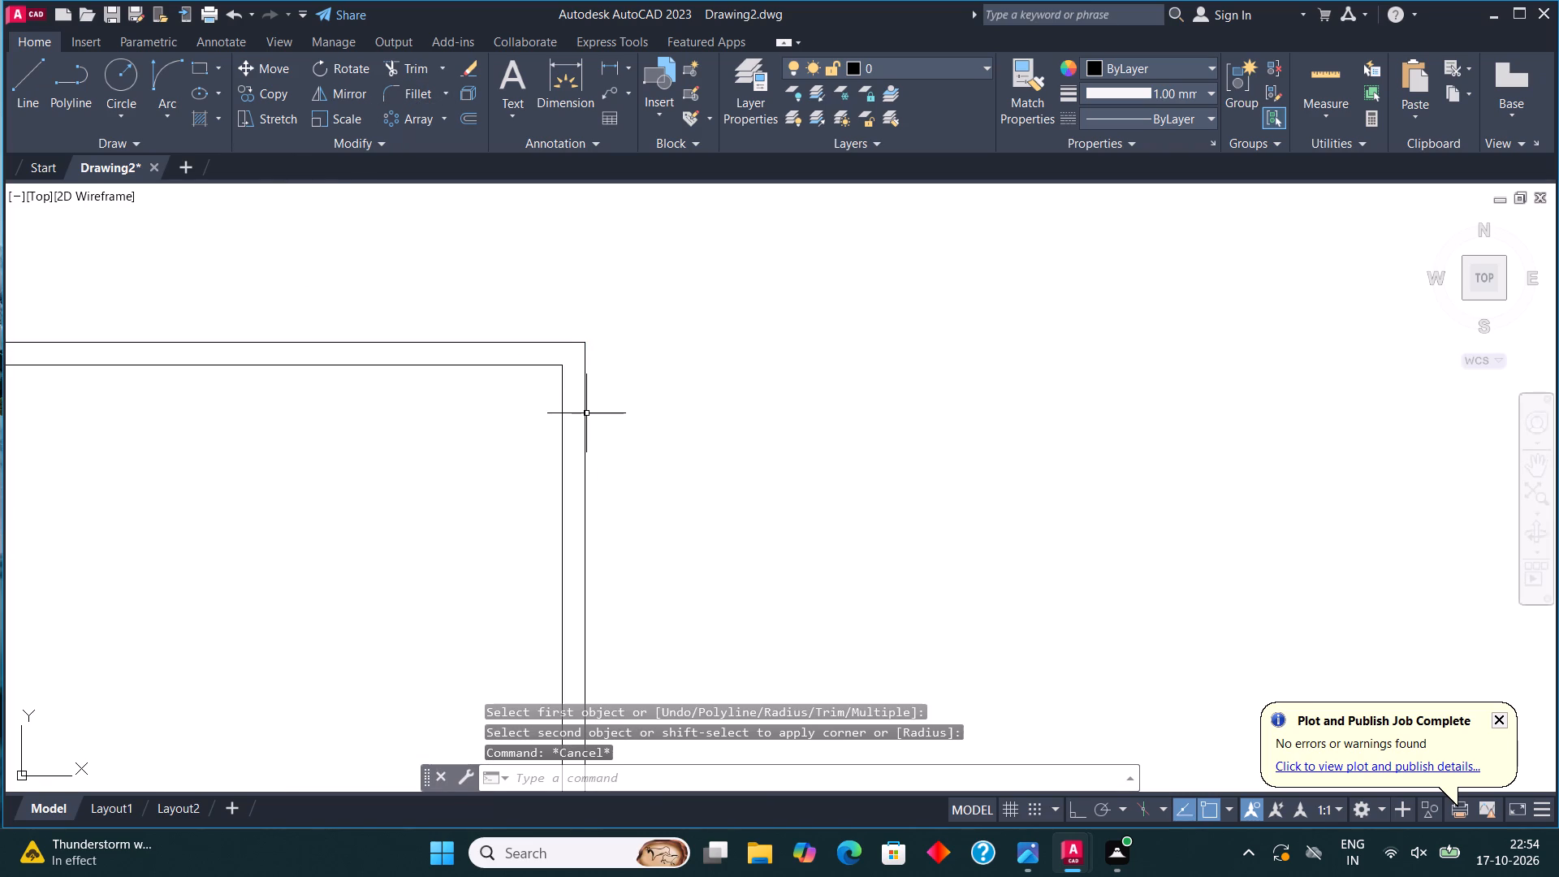
# Examine the offset edges and corners of the tall block, its window and the upper panel across the front elevation.
pyautogui.scroll(-9, 586, 413)
pyautogui.scroll(5, 481, 485)
pyautogui.scroll(-2, 472, 476)
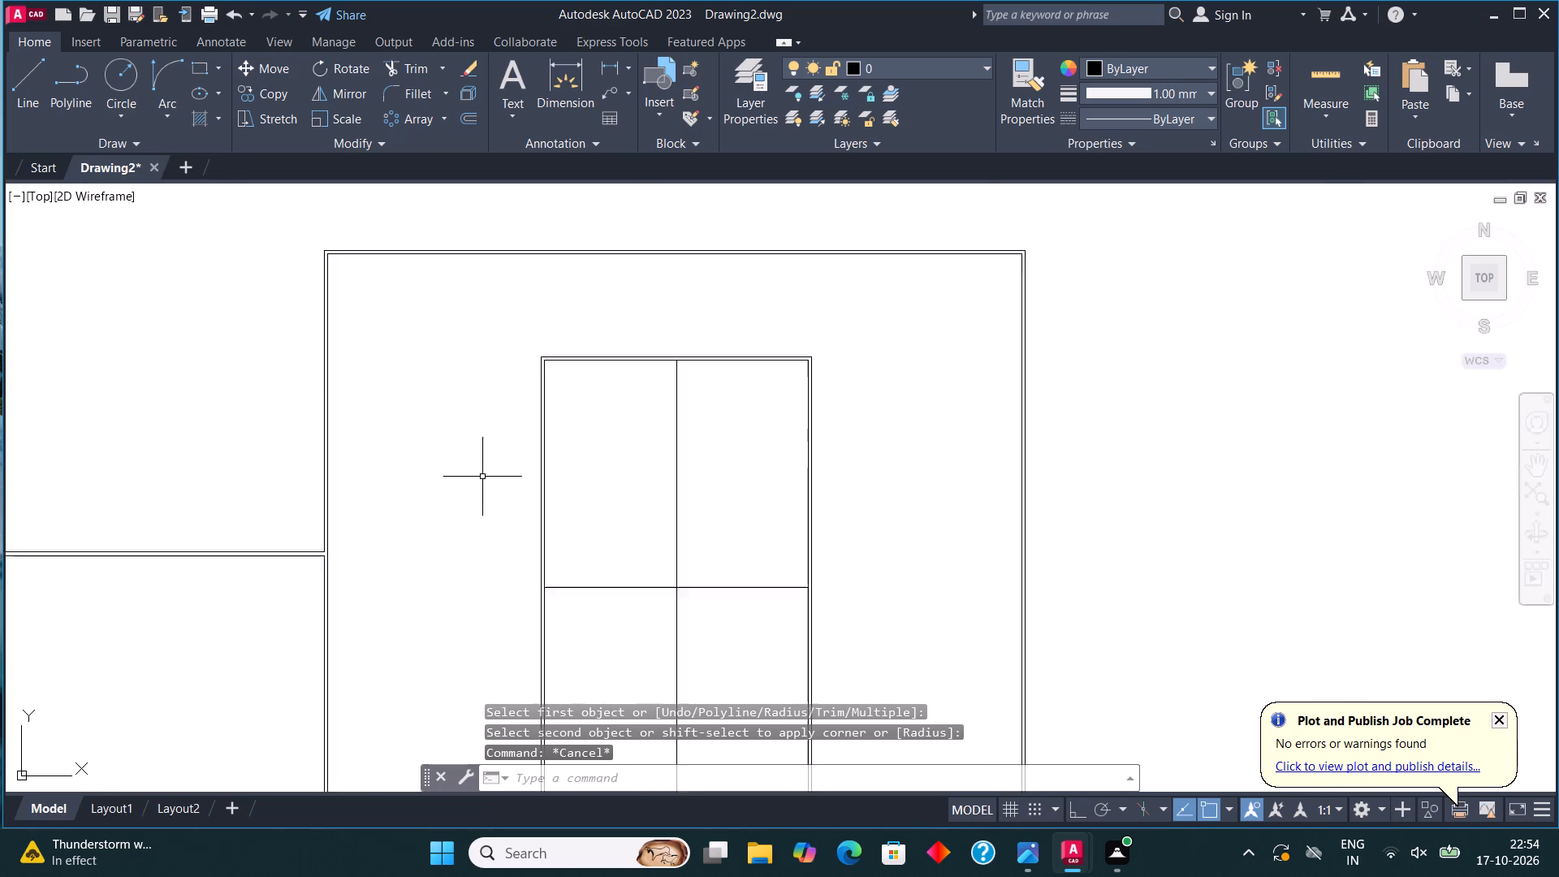
pyautogui.scroll(-1, 484, 477)
pyautogui.scroll(4, 611, 345)
pyautogui.scroll(-3, 606, 387)
pyautogui.scroll(3, 555, 499)
pyautogui.moveTo(554, 499); pyautogui.dragTo(555, 424, button='middle')
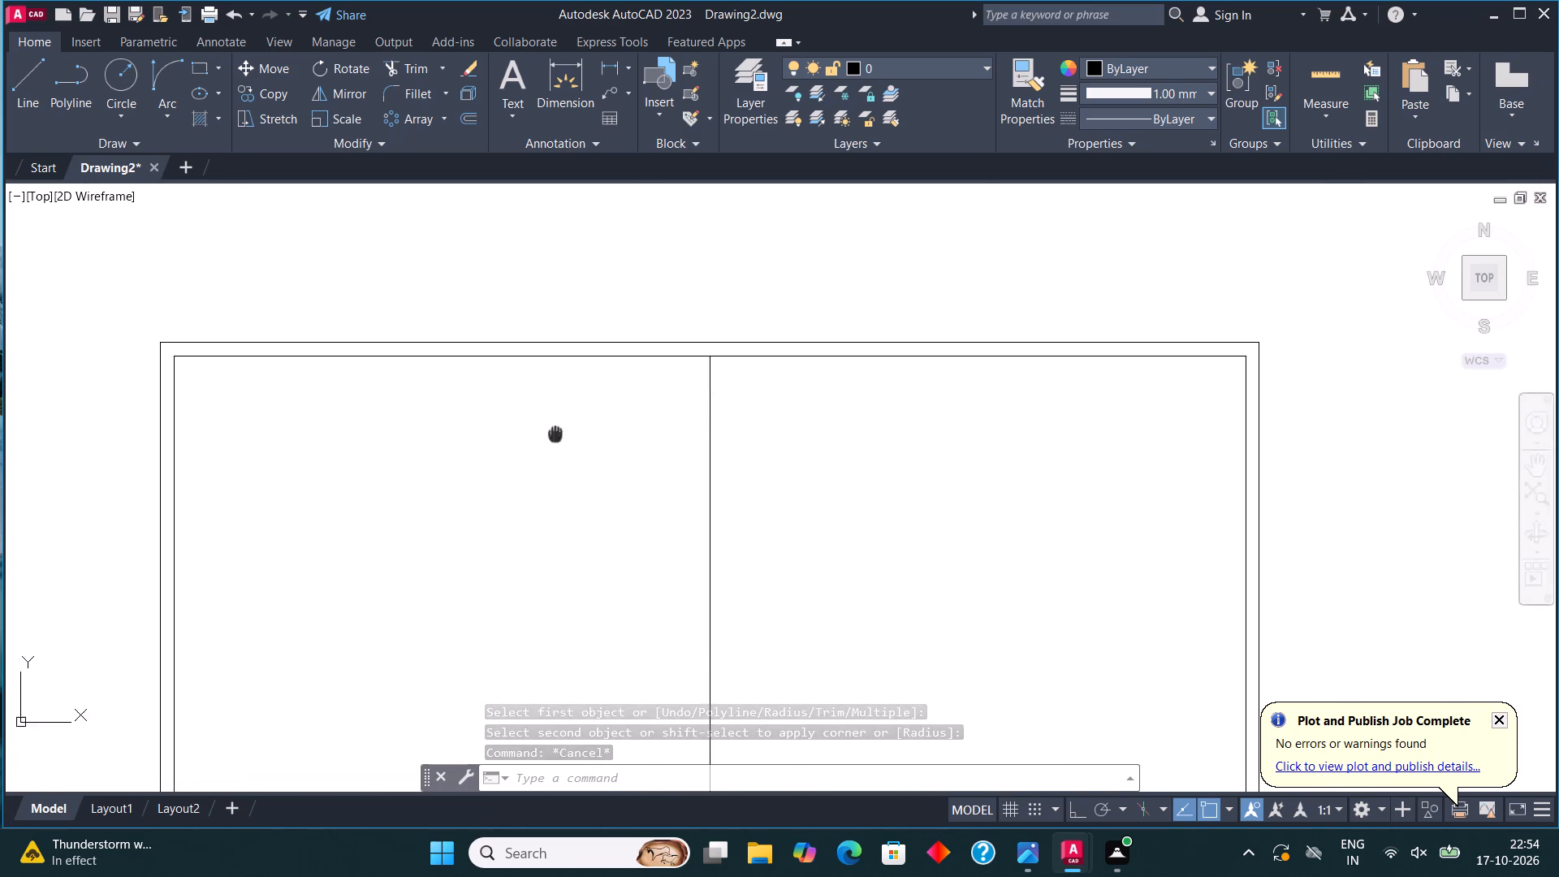
pyautogui.moveTo(555, 424); pyautogui.dragTo(557, 394, button='middle')
pyautogui.scroll(-4, 557, 394)
pyautogui.scroll(3, 598, 567)
pyautogui.scroll(-4, 636, 440)
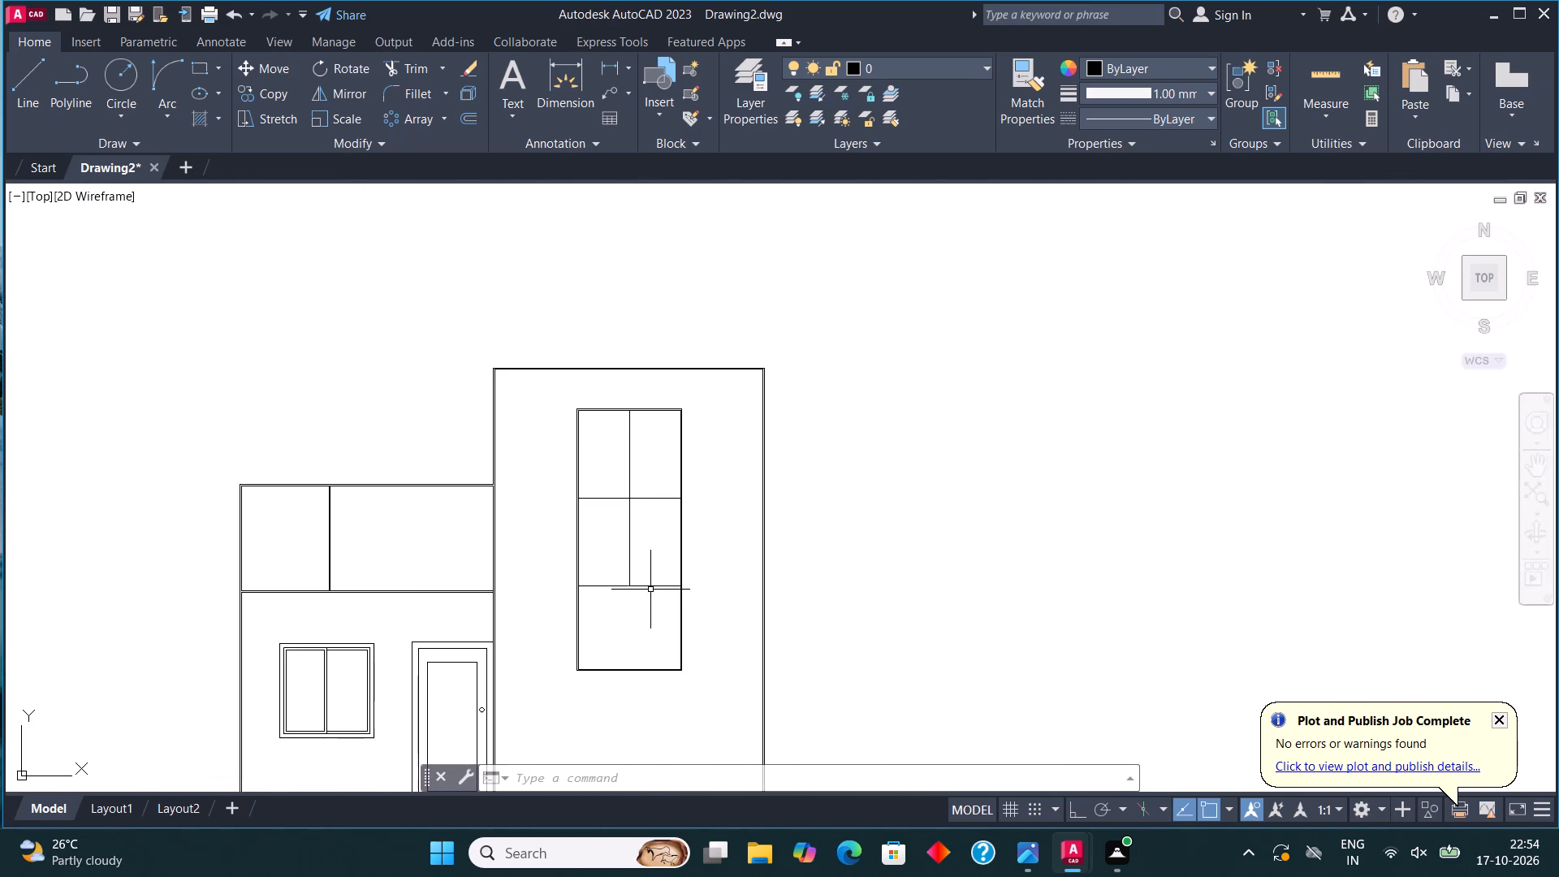
pyautogui.scroll(5, 641, 603)
pyautogui.scroll(-5, 643, 412)
pyautogui.scroll(4, 609, 518)
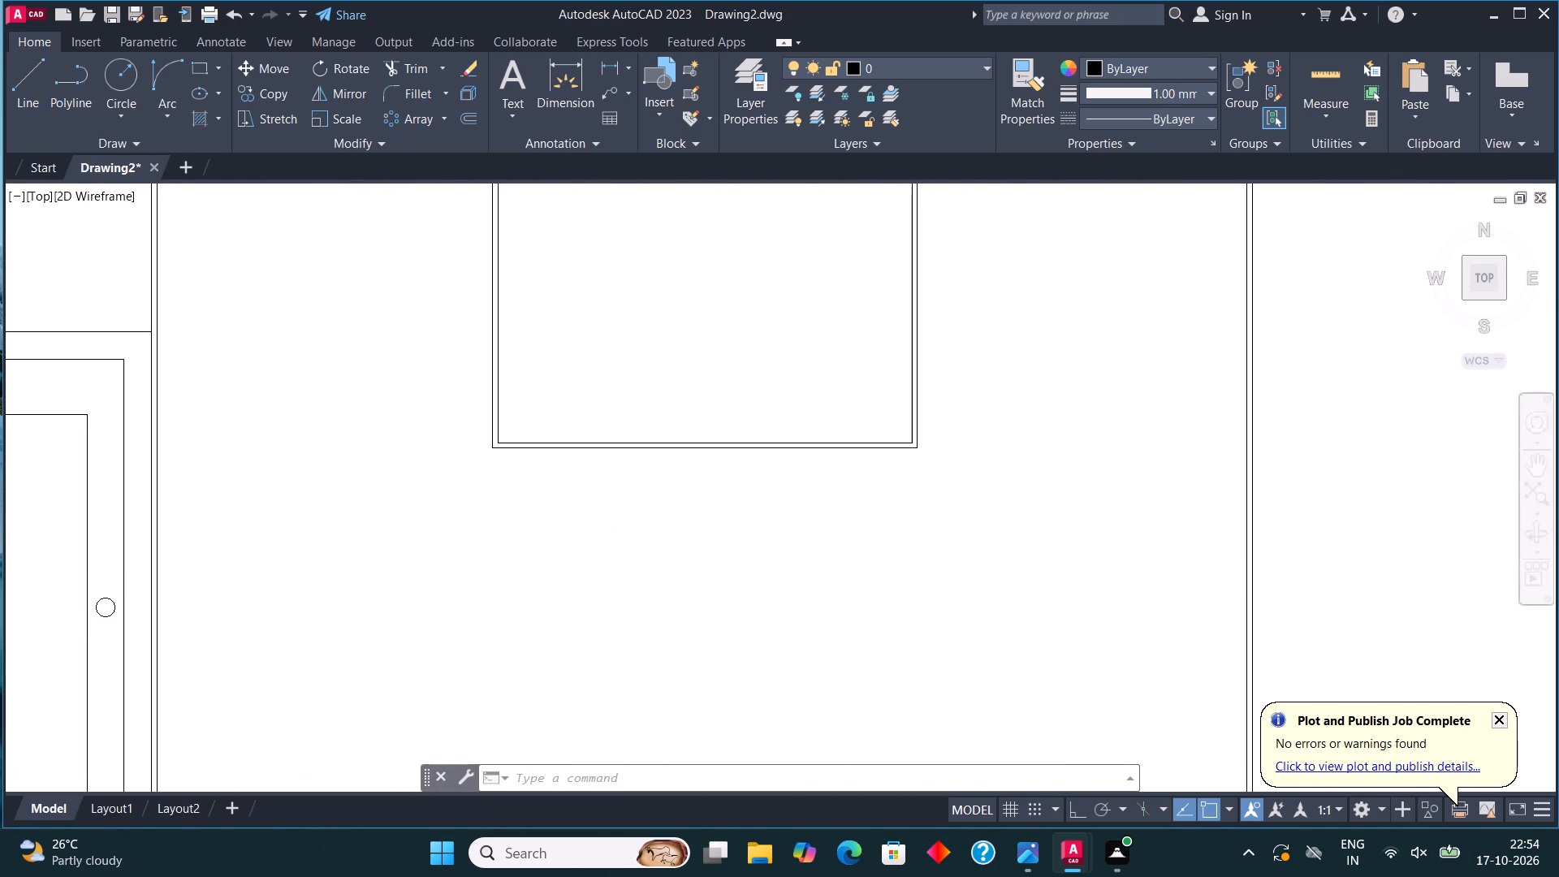
pyautogui.scroll(-4, 624, 559)
pyautogui.scroll(4, 378, 407)
pyautogui.scroll(-2, 417, 434)
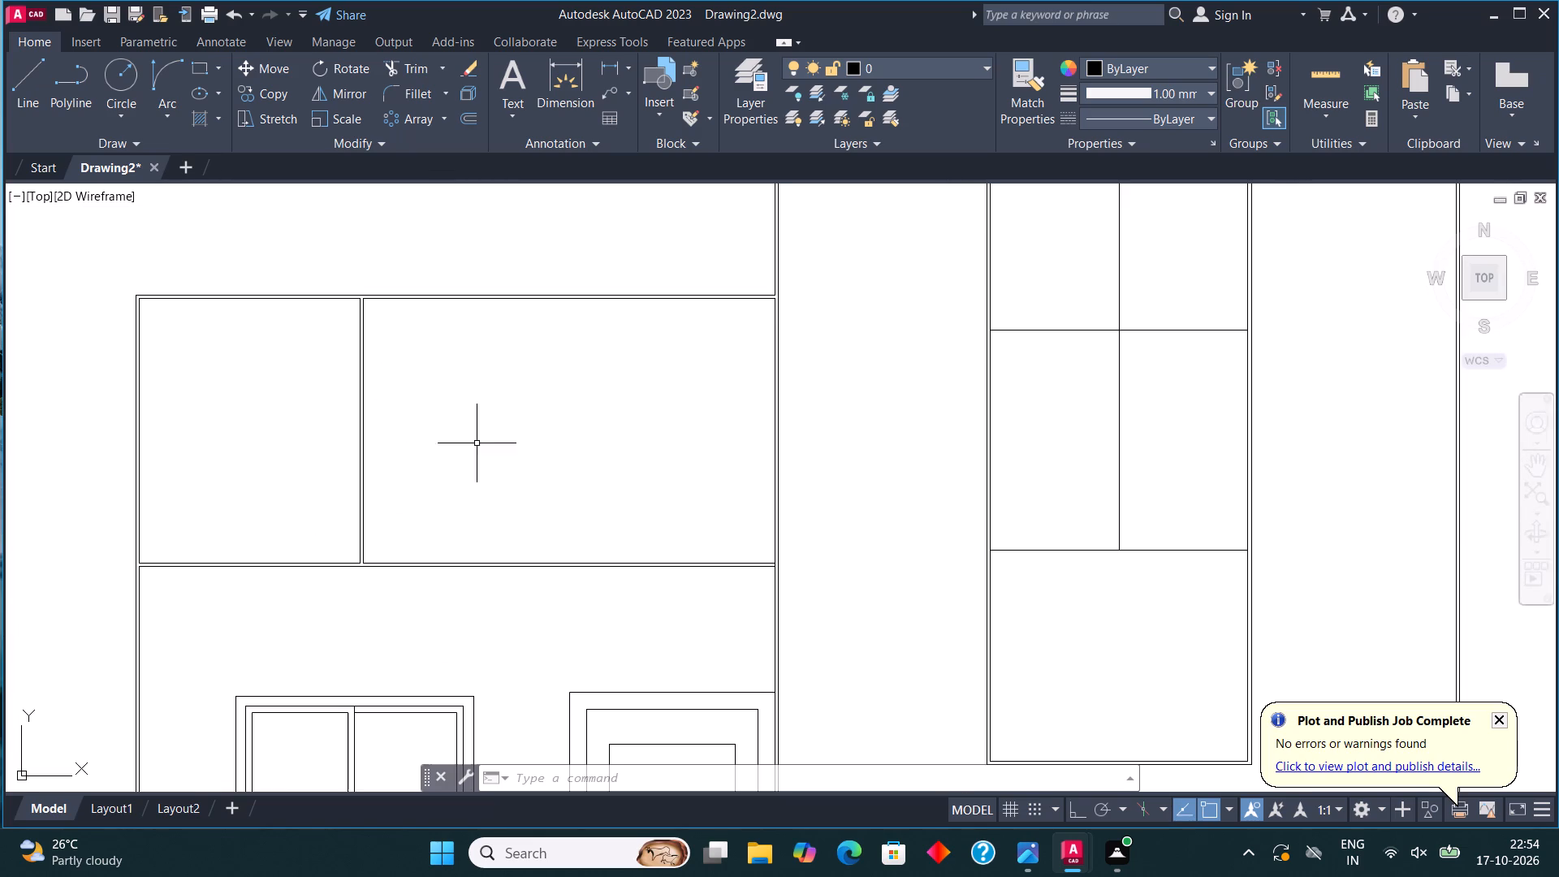
pyautogui.scroll(2, 735, 305)
pyautogui.scroll(-5, 735, 305)
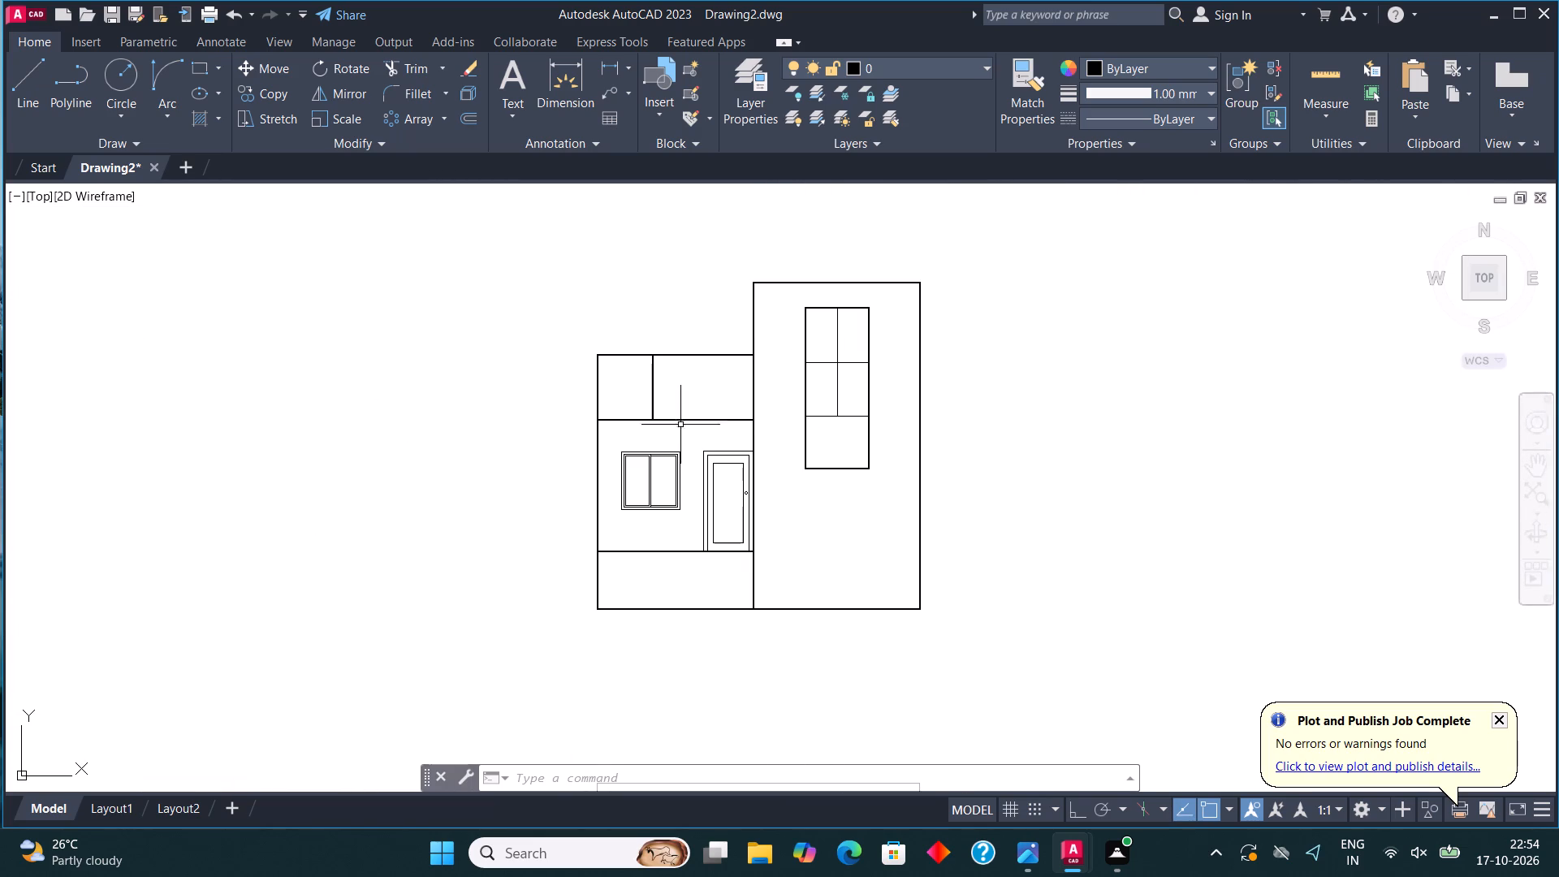
# Copy the whole front elevation from its bottom outer corner to a clear spot beside the original, along the same base line.
pyautogui.scroll(-2, 666, 418)
pyautogui.moveTo(792, 456); pyautogui.dragTo(646, 443, button='middle')
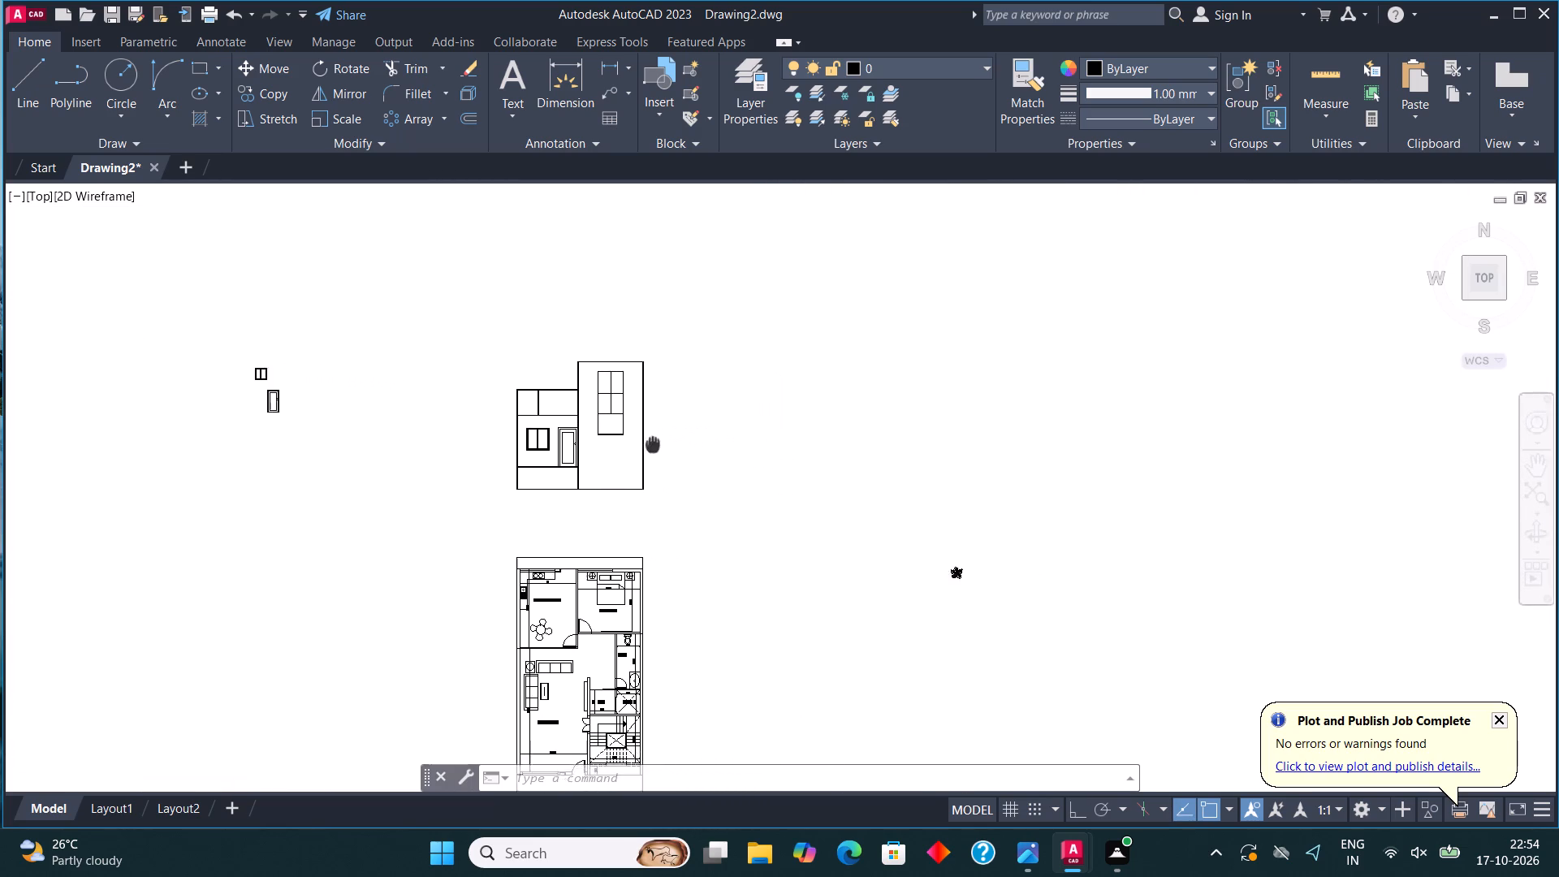
pyautogui.moveTo(646, 443); pyautogui.dragTo(627, 449, button='middle')
pyautogui.moveTo(644, 517); pyautogui.dragTo(633, 499)
pyautogui.click(449, 336)
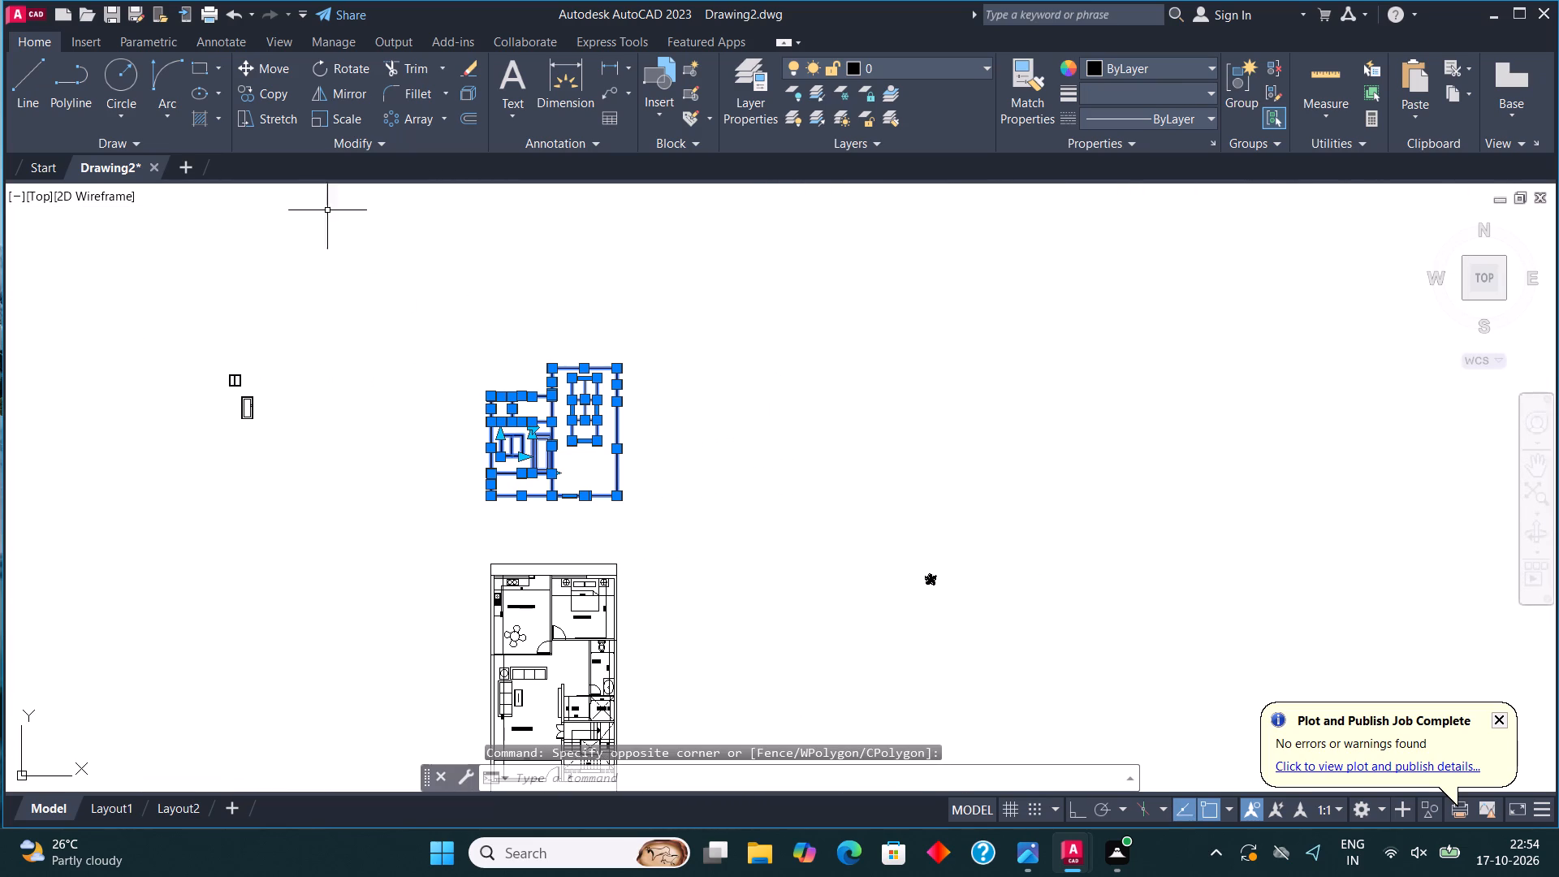
pyautogui.click(260, 93)
pyautogui.click(490, 499)
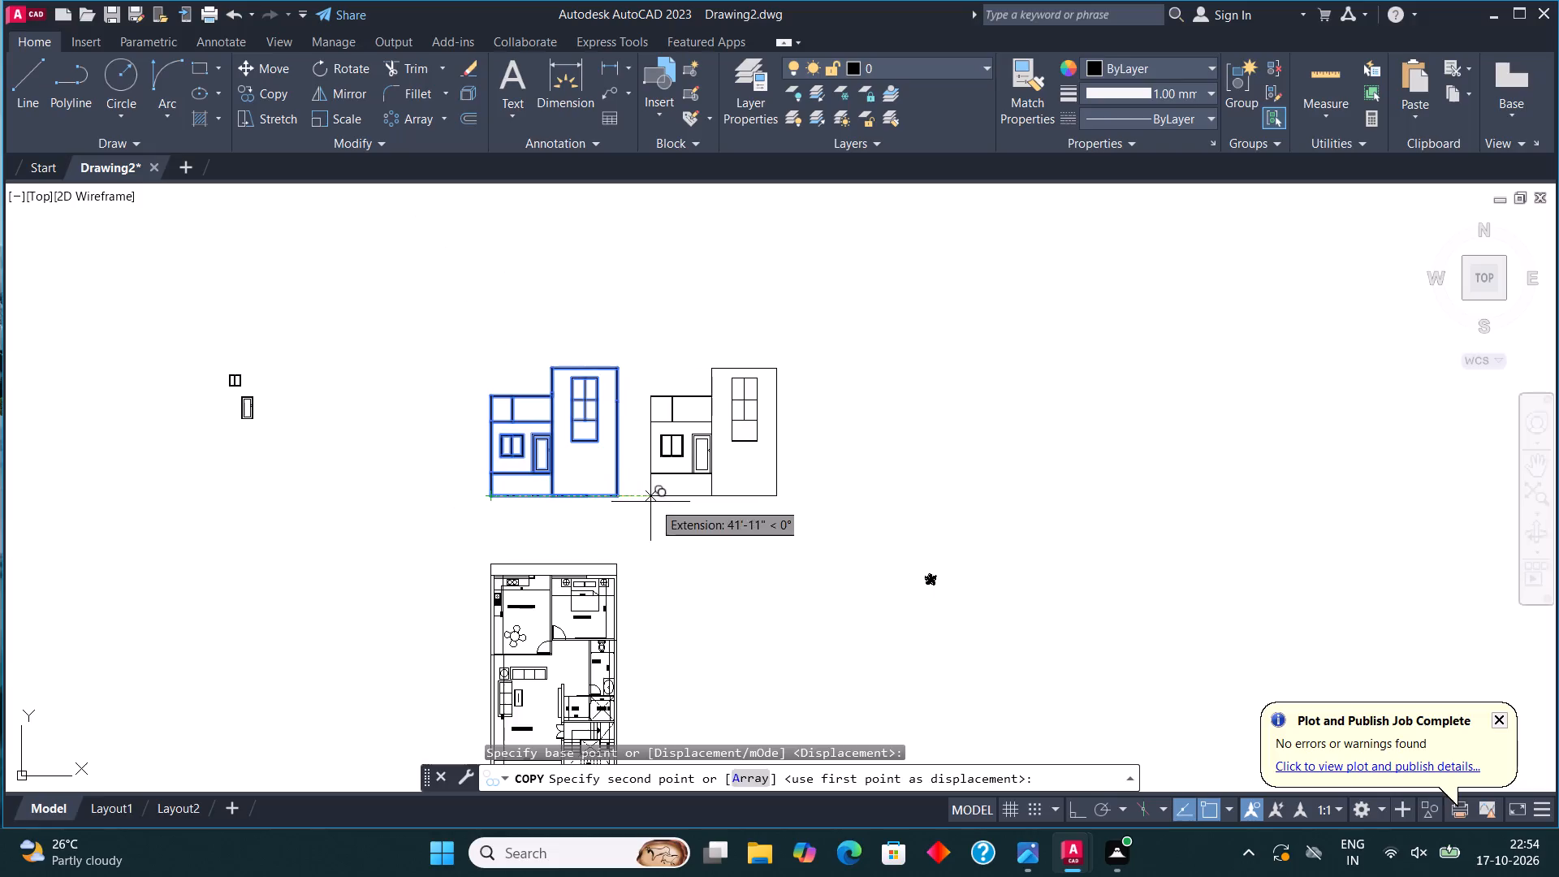
pyautogui.click(698, 500)
pyautogui.press('Escape')
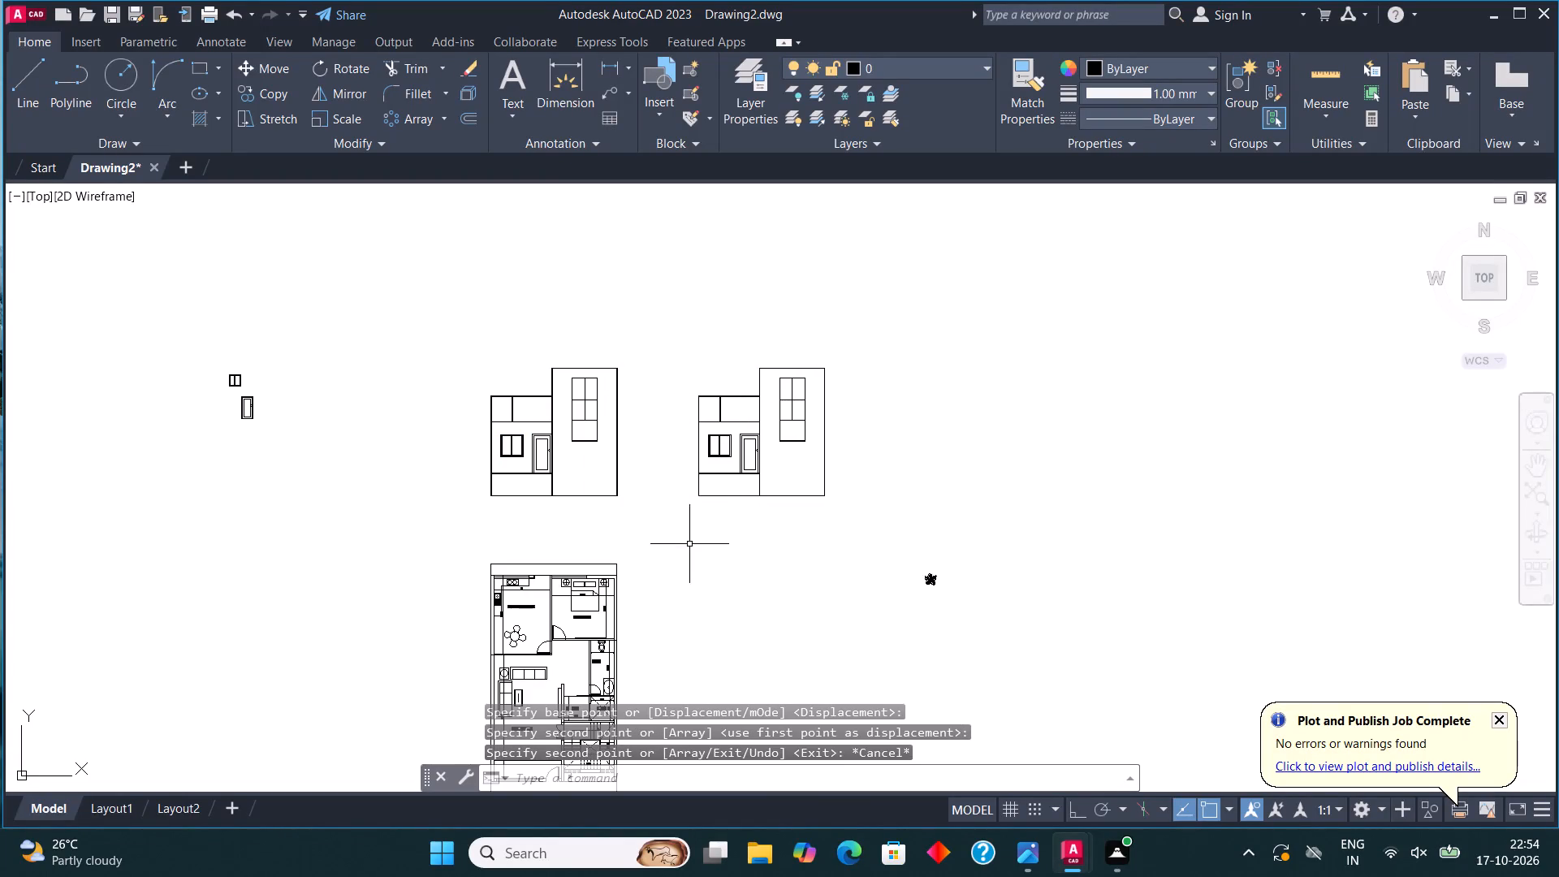
# Erase the door, window, upper panel divider and horizontal lines from the low wing of the copied elevation.
pyautogui.scroll(1, 711, 446)
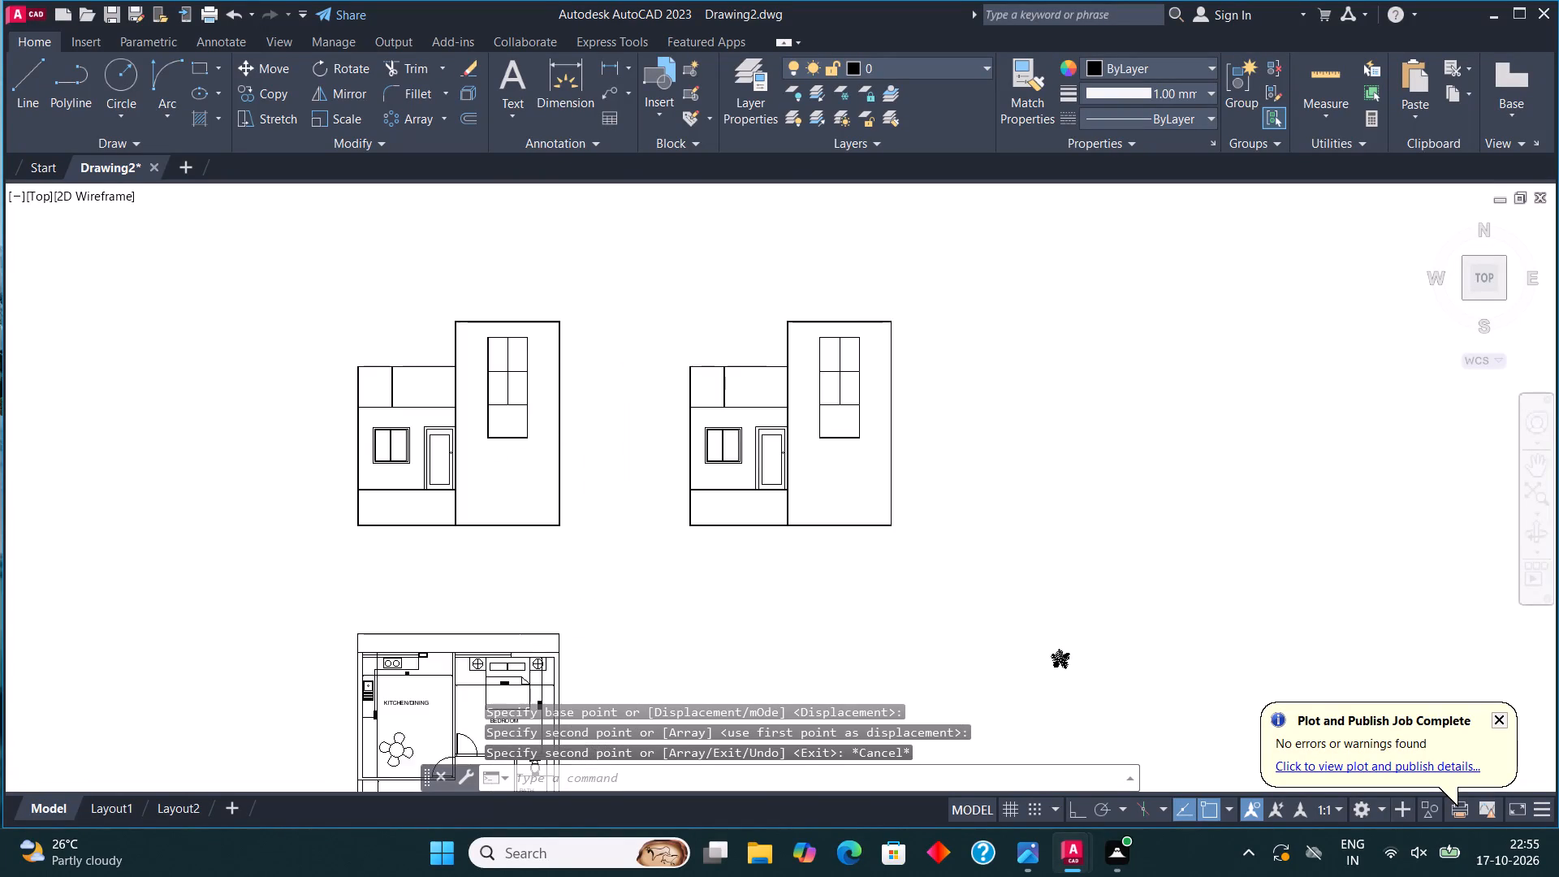
pyautogui.scroll(1, 711, 446)
pyautogui.moveTo(789, 541); pyautogui.dragTo(782, 512)
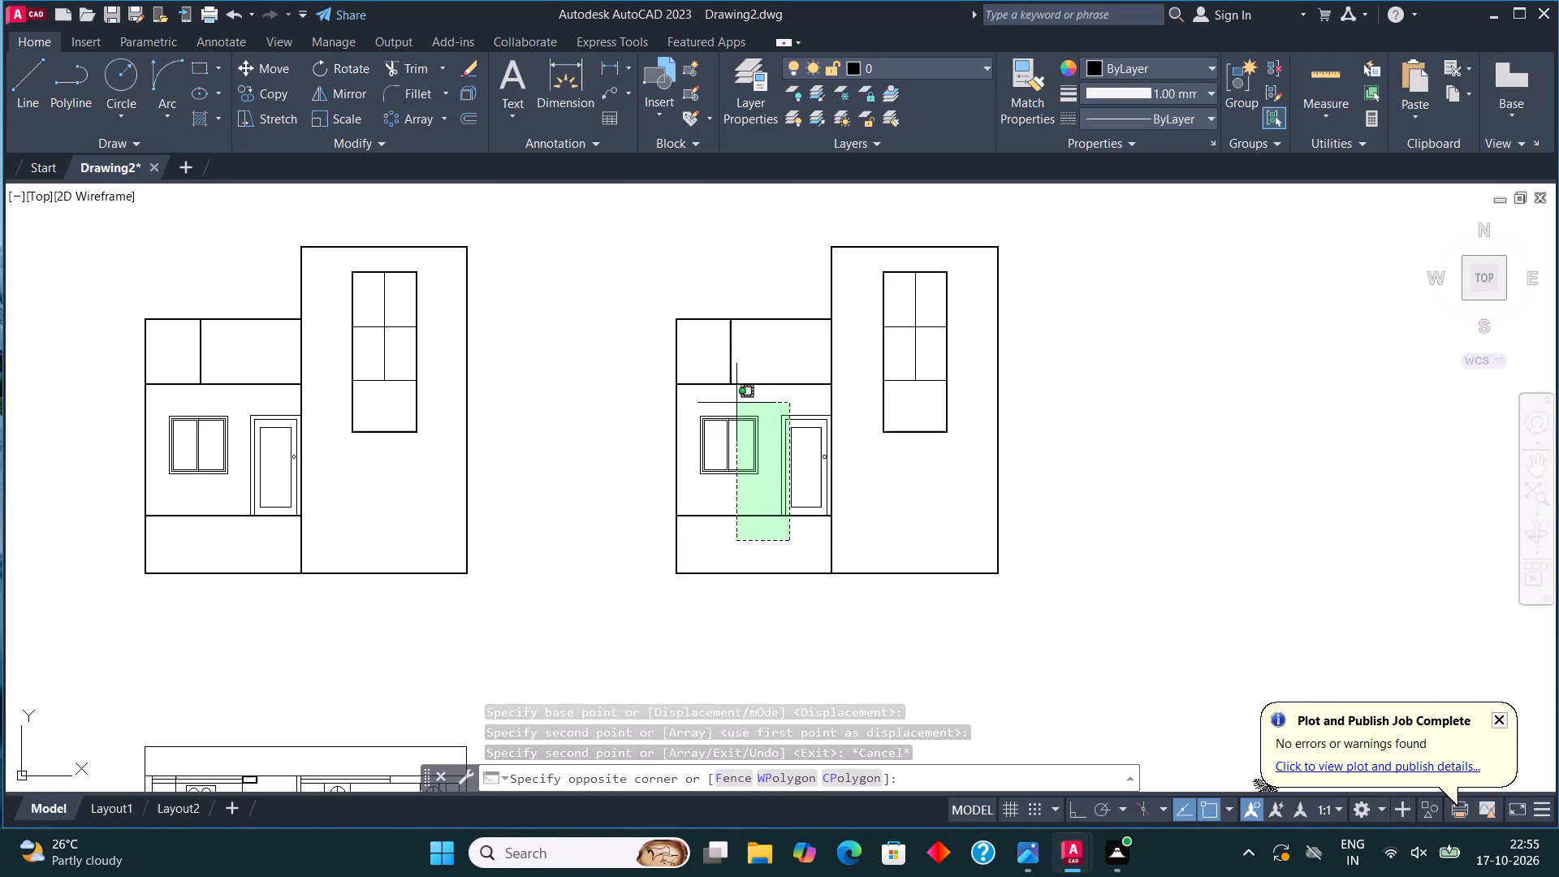
pyautogui.click(715, 369)
pyautogui.press('Delete')
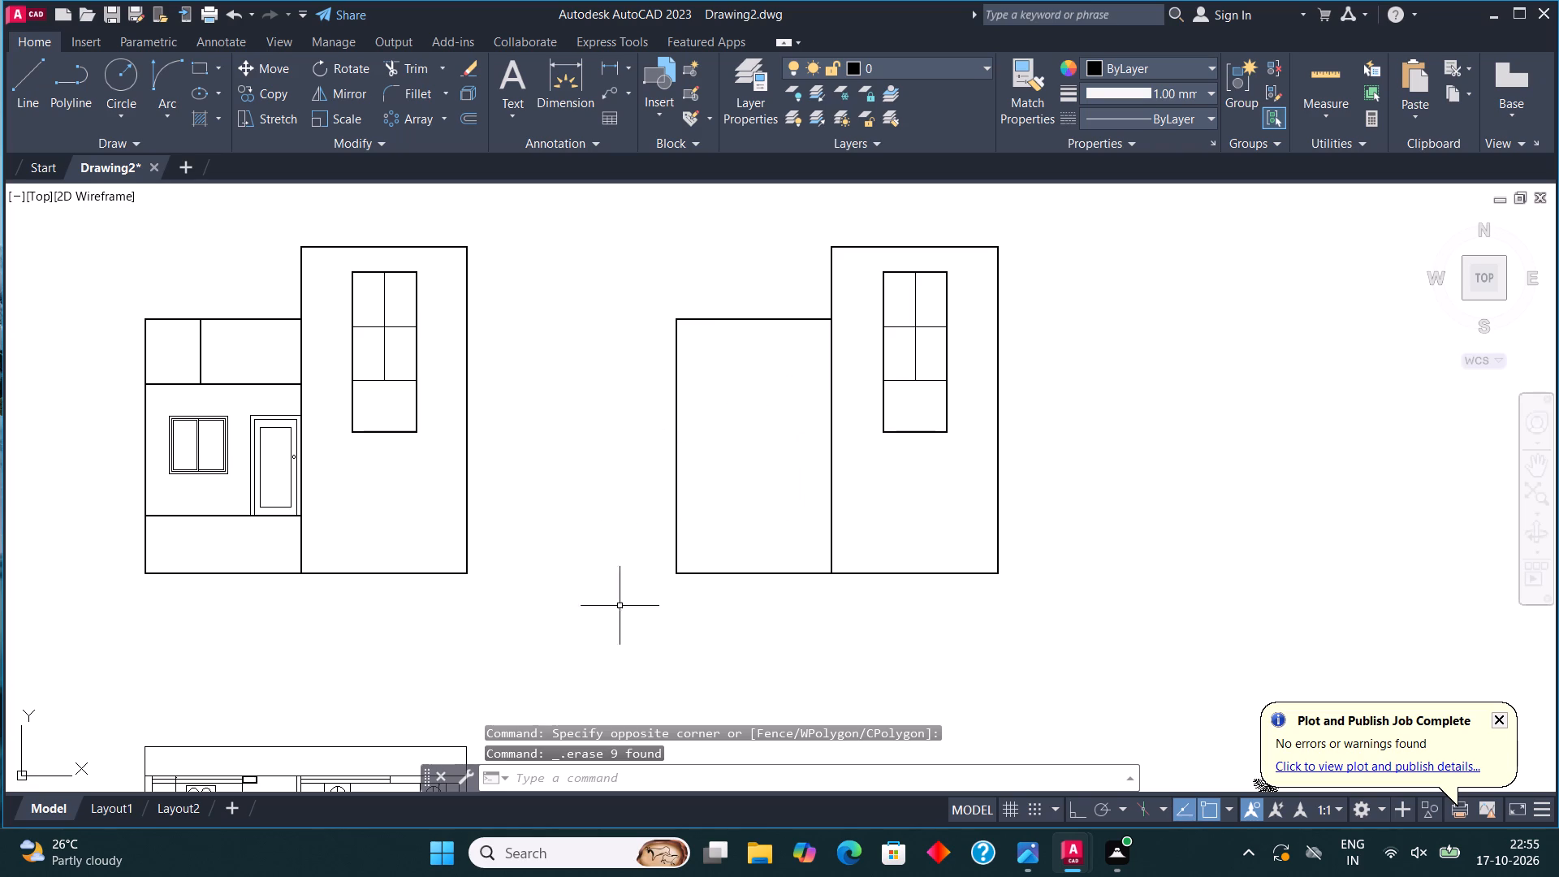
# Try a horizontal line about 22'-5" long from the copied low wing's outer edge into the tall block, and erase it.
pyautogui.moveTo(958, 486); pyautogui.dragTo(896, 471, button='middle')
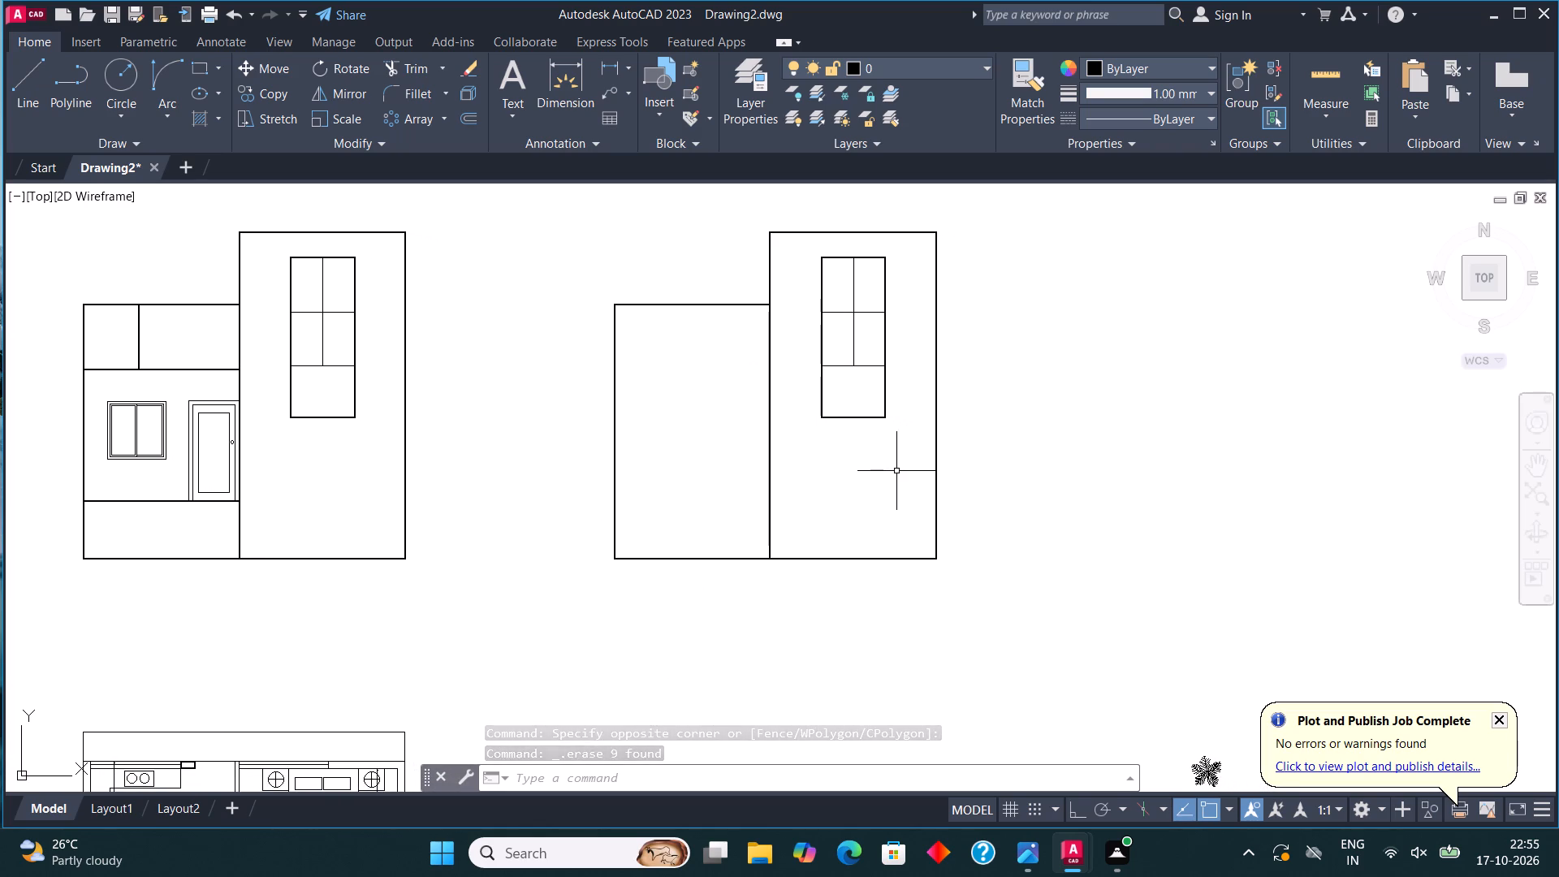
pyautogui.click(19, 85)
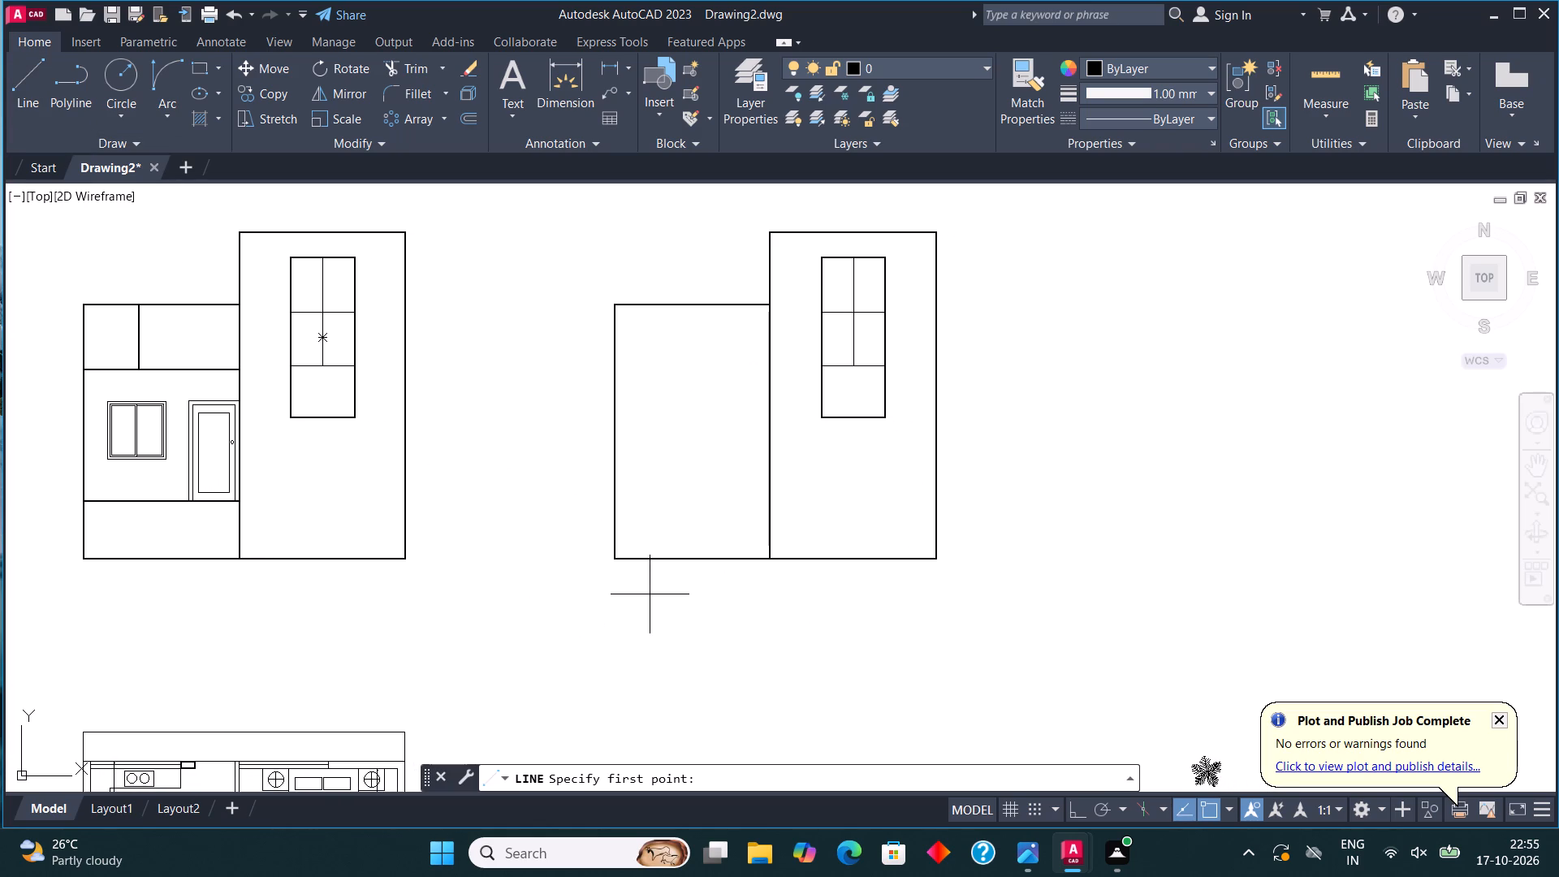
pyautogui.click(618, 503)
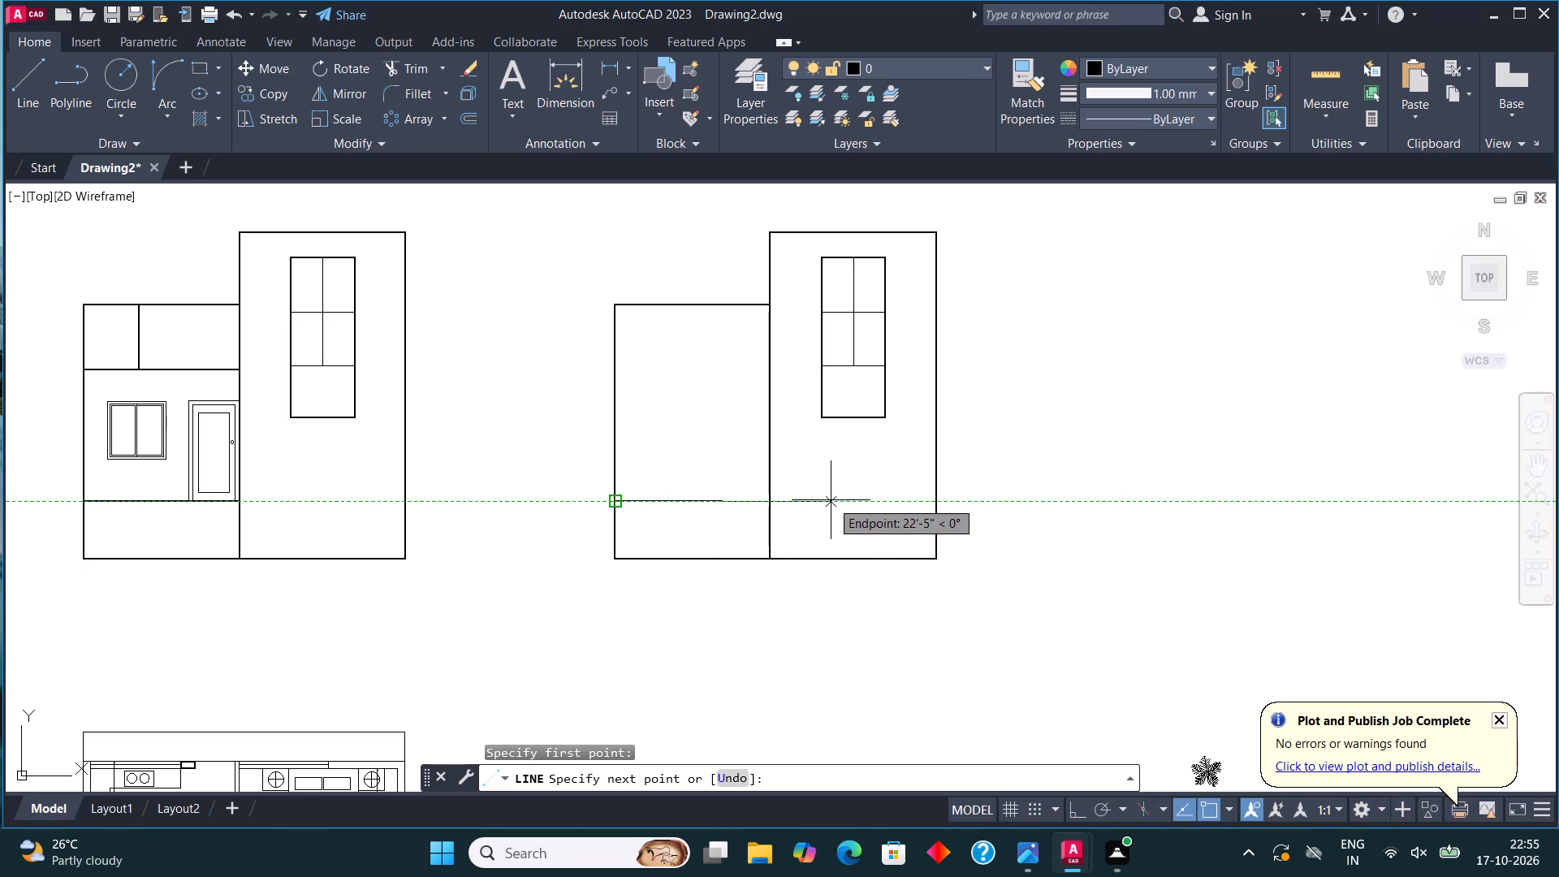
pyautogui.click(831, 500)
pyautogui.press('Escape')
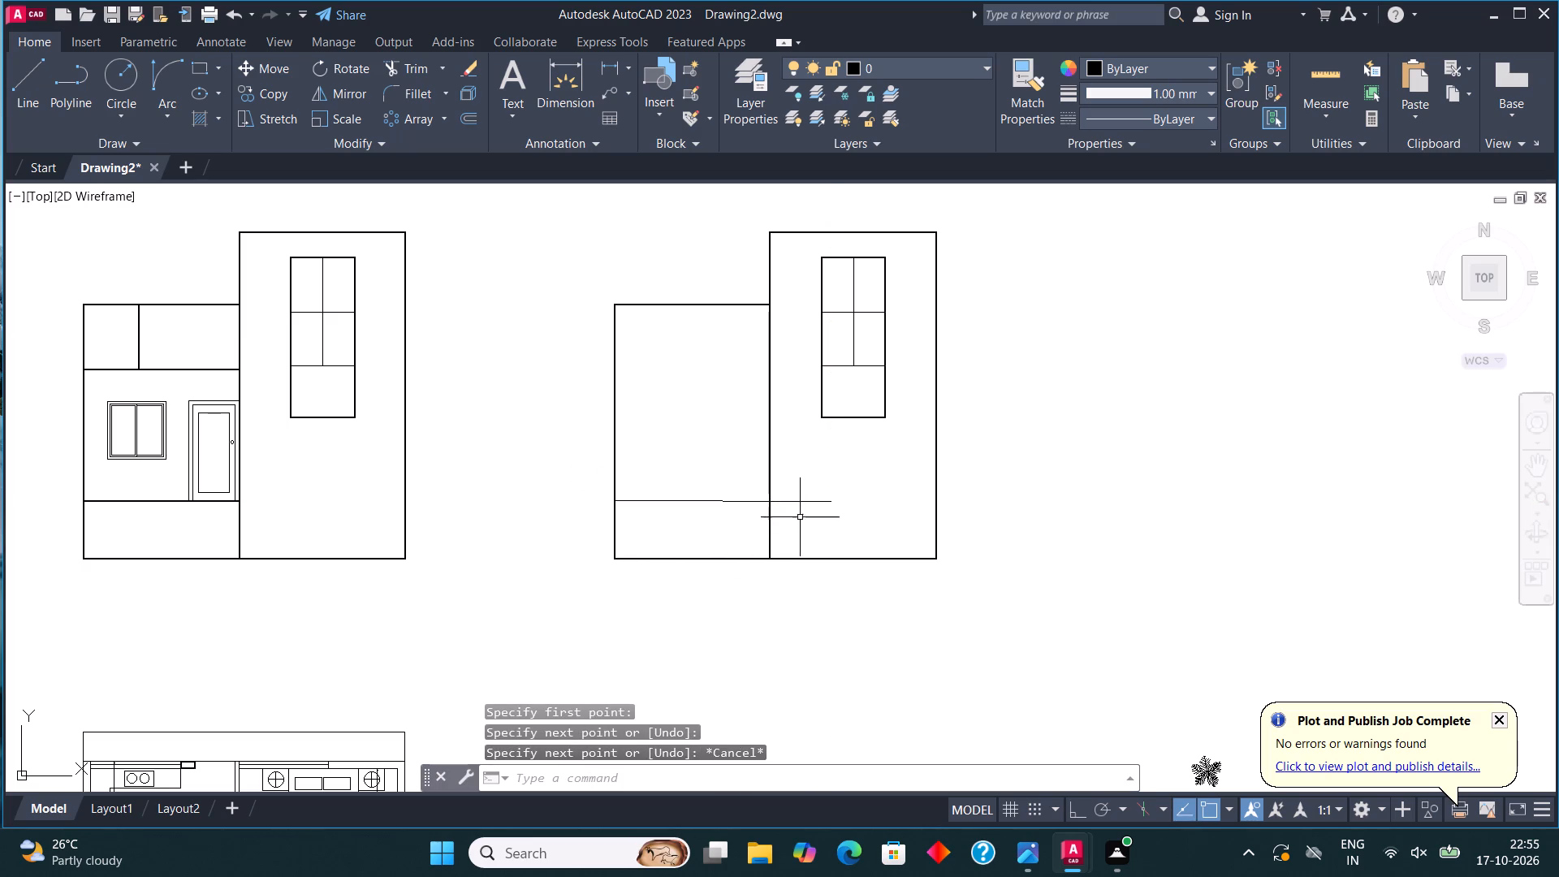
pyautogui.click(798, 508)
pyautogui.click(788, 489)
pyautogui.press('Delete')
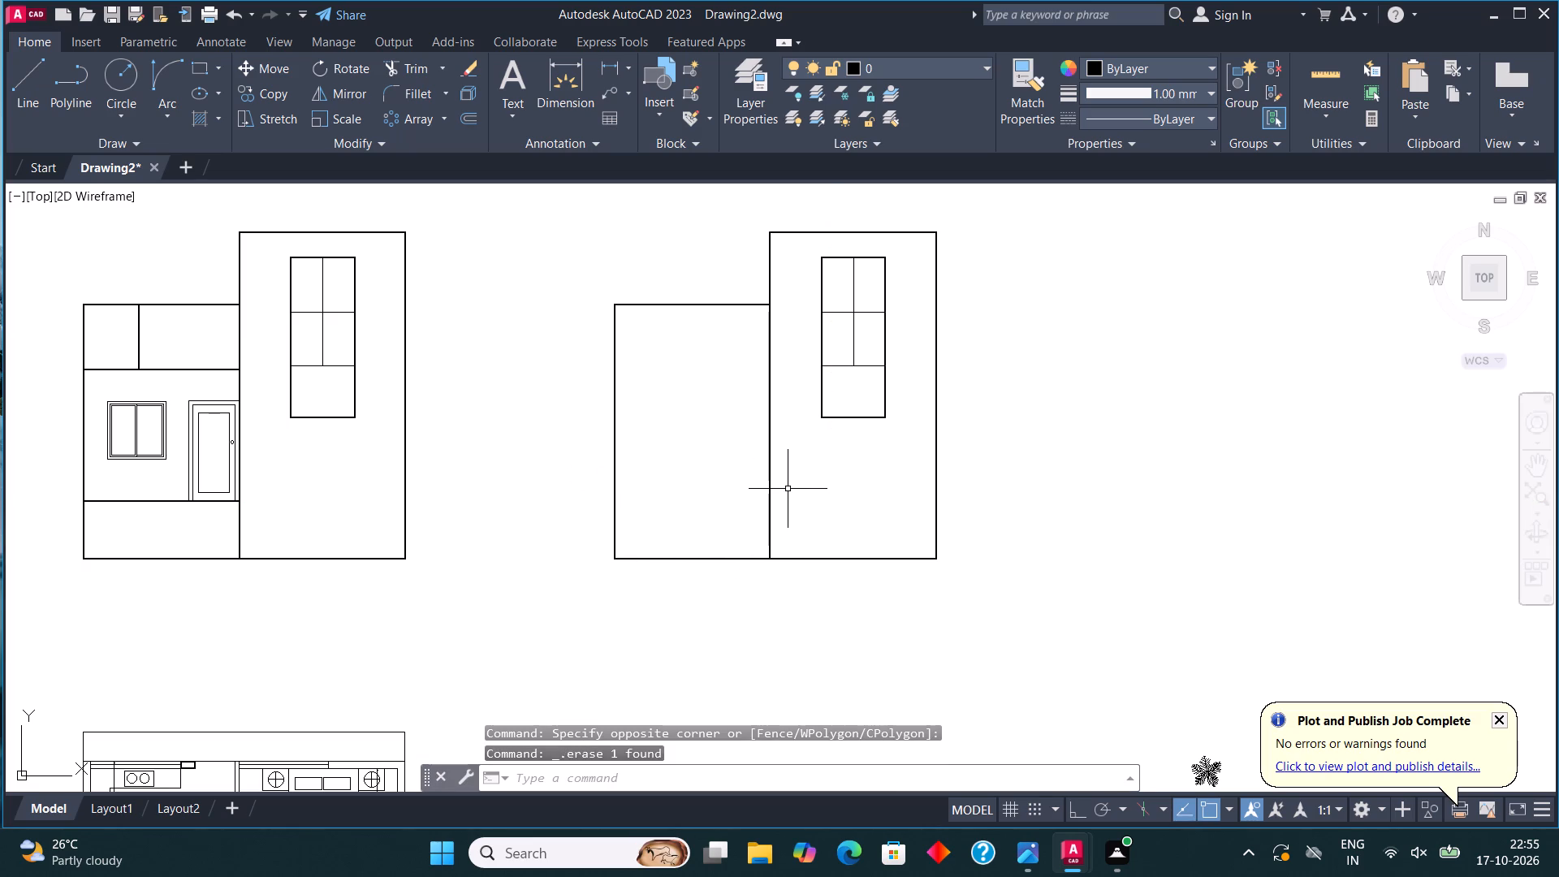
# With Ortho on, draw a line about 23'-0" horizontally from the copied low wing's outer edge into the tall block, and down to the base.
pyautogui.press('F8')
pyautogui.click(27, 43)
pyautogui.click(25, 80)
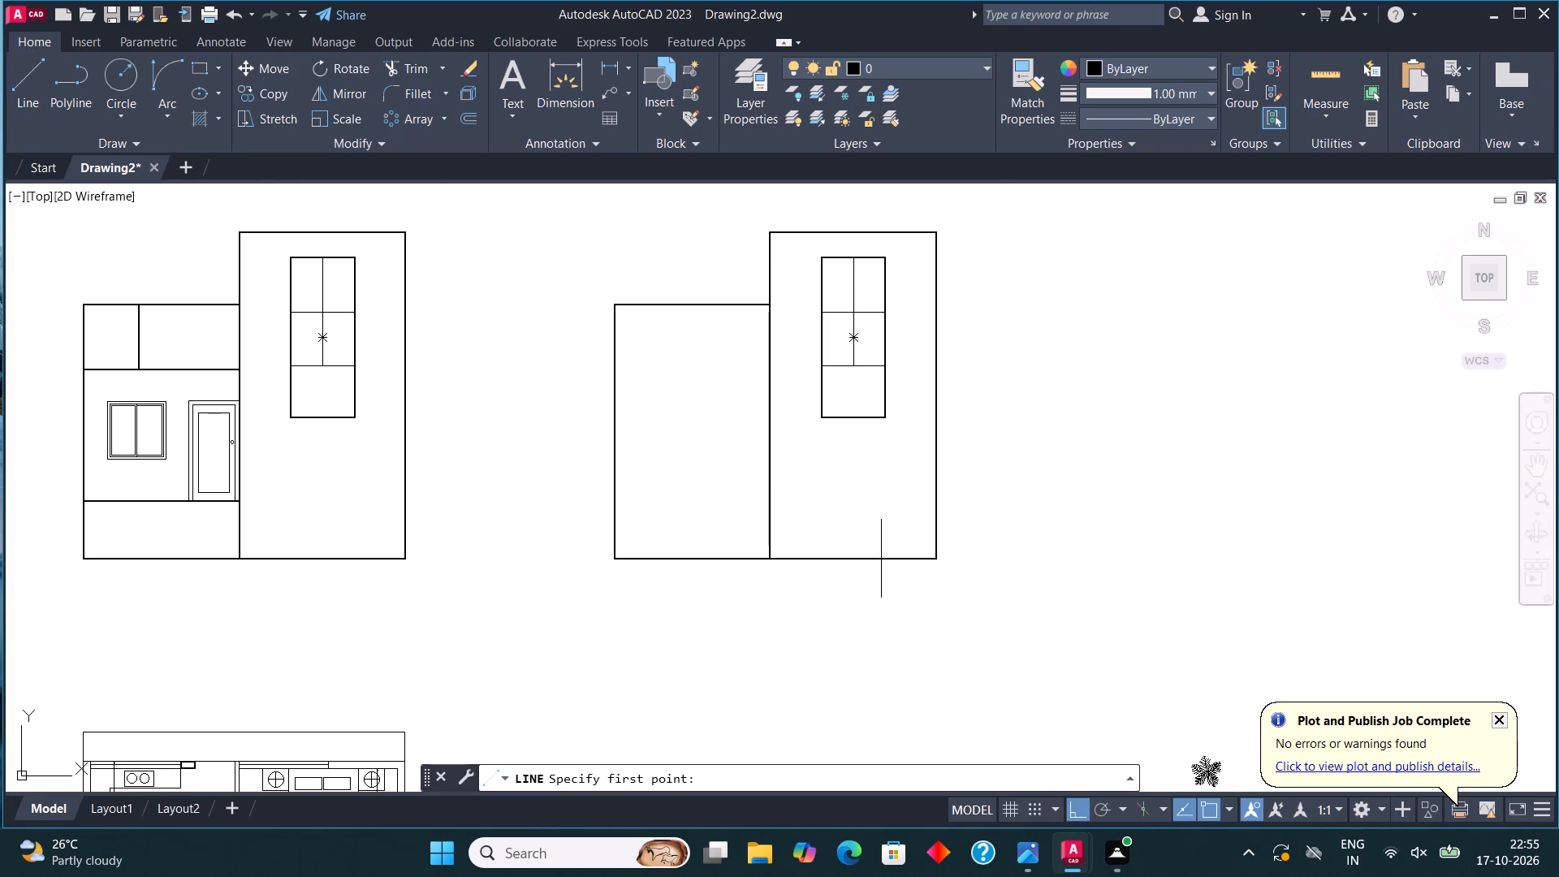
pyautogui.click(611, 512)
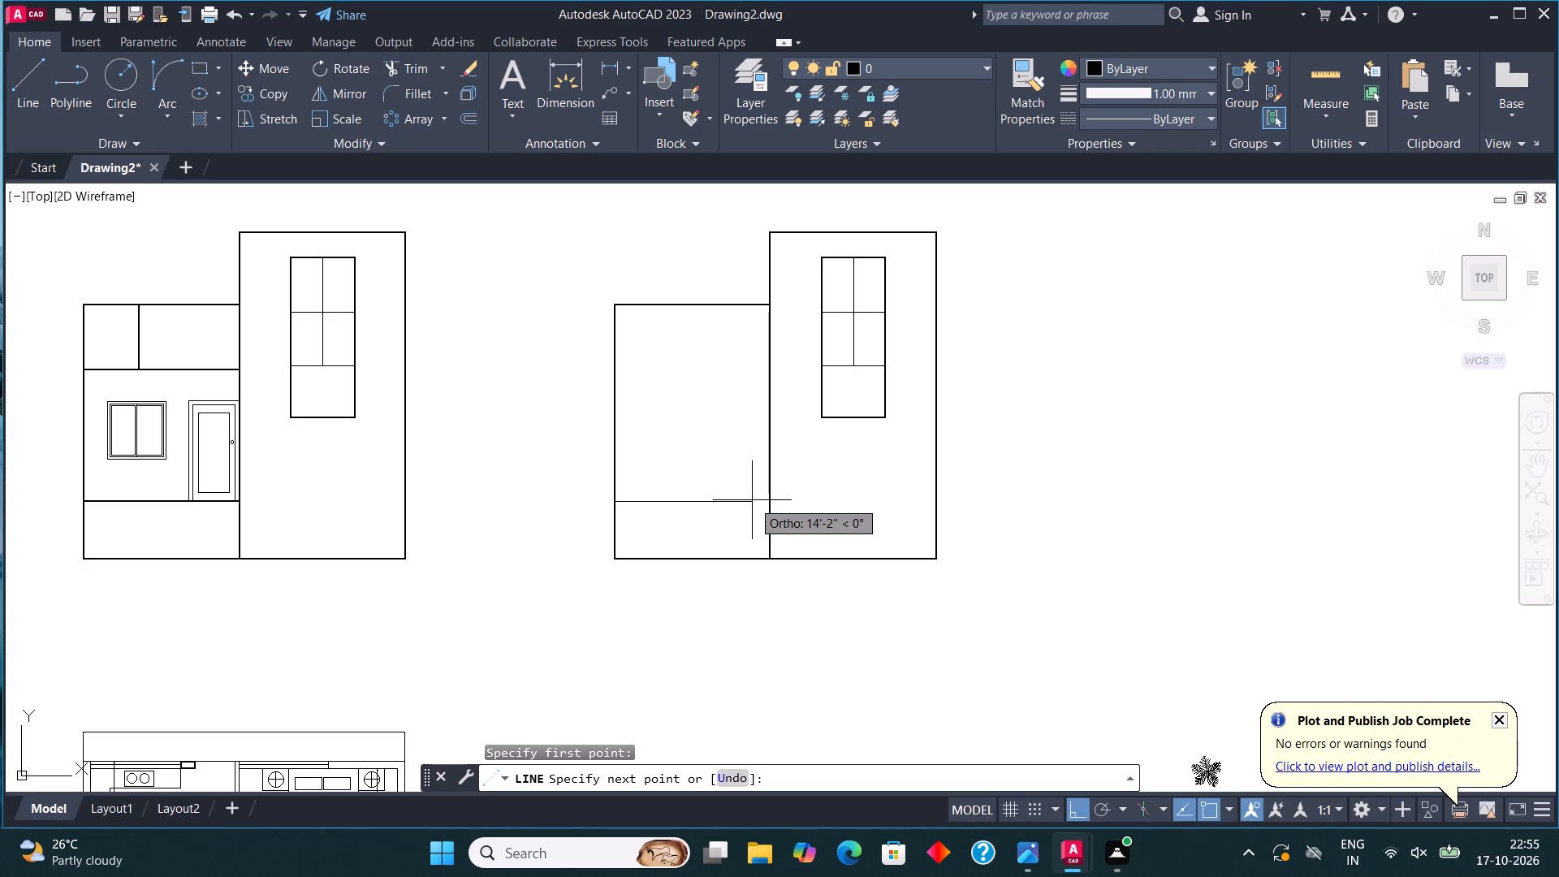
pyautogui.click(836, 508)
pyautogui.click(836, 557)
pyautogui.press('Escape')
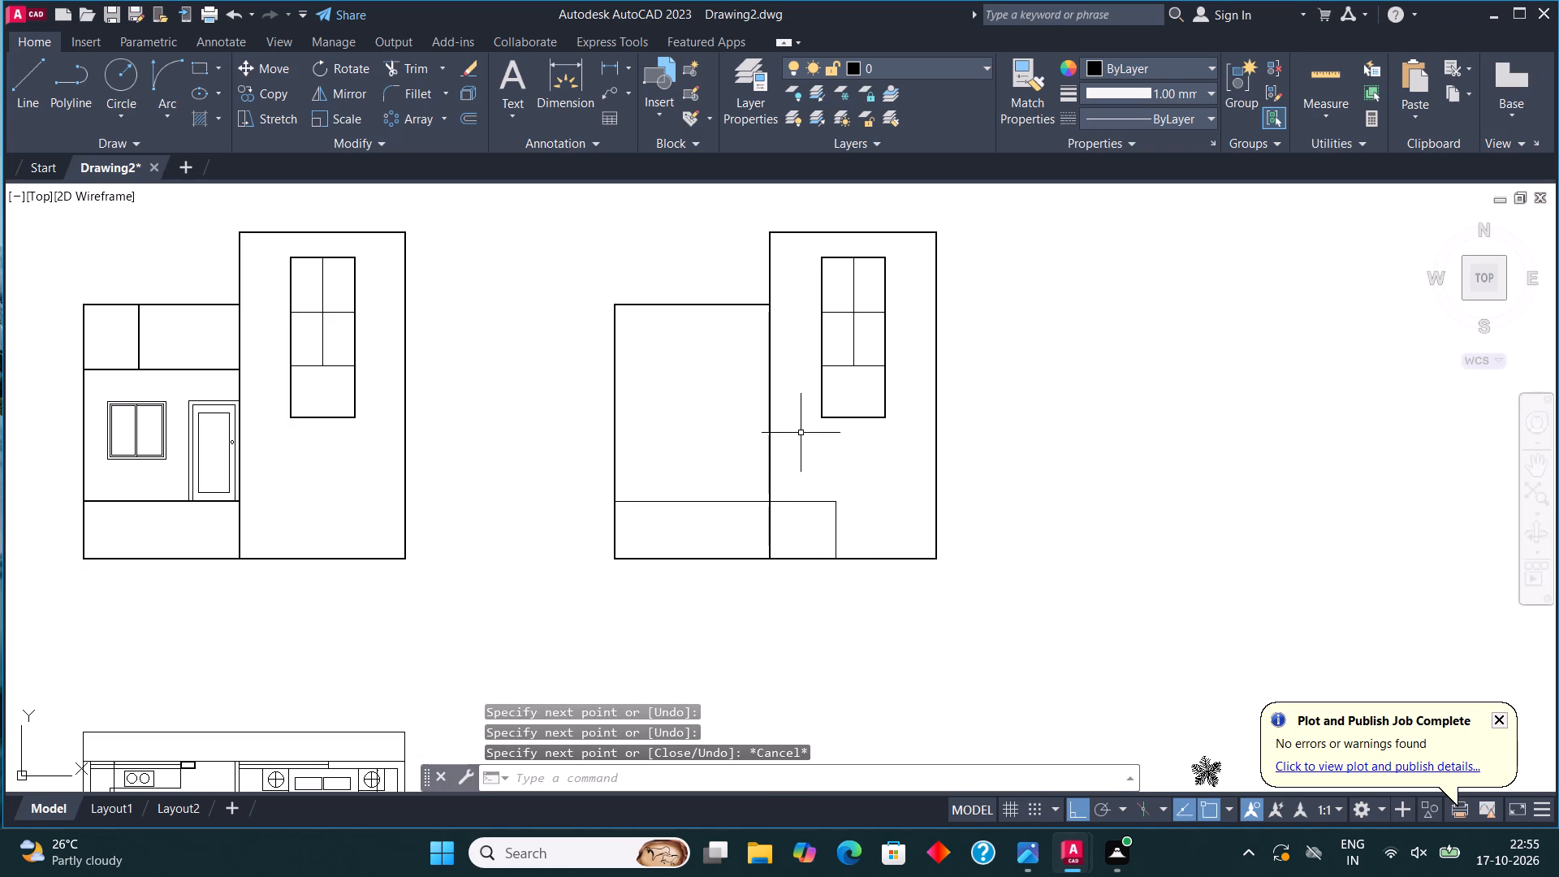
# Trim away the copied elevation's base line and the dividing wall below the new horizontal line, up to the step in the tall block.
pyautogui.scroll(1, 779, 513)
pyautogui.scroll(-1, 792, 540)
pyautogui.moveTo(781, 546); pyautogui.dragTo(654, 558, button='middle')
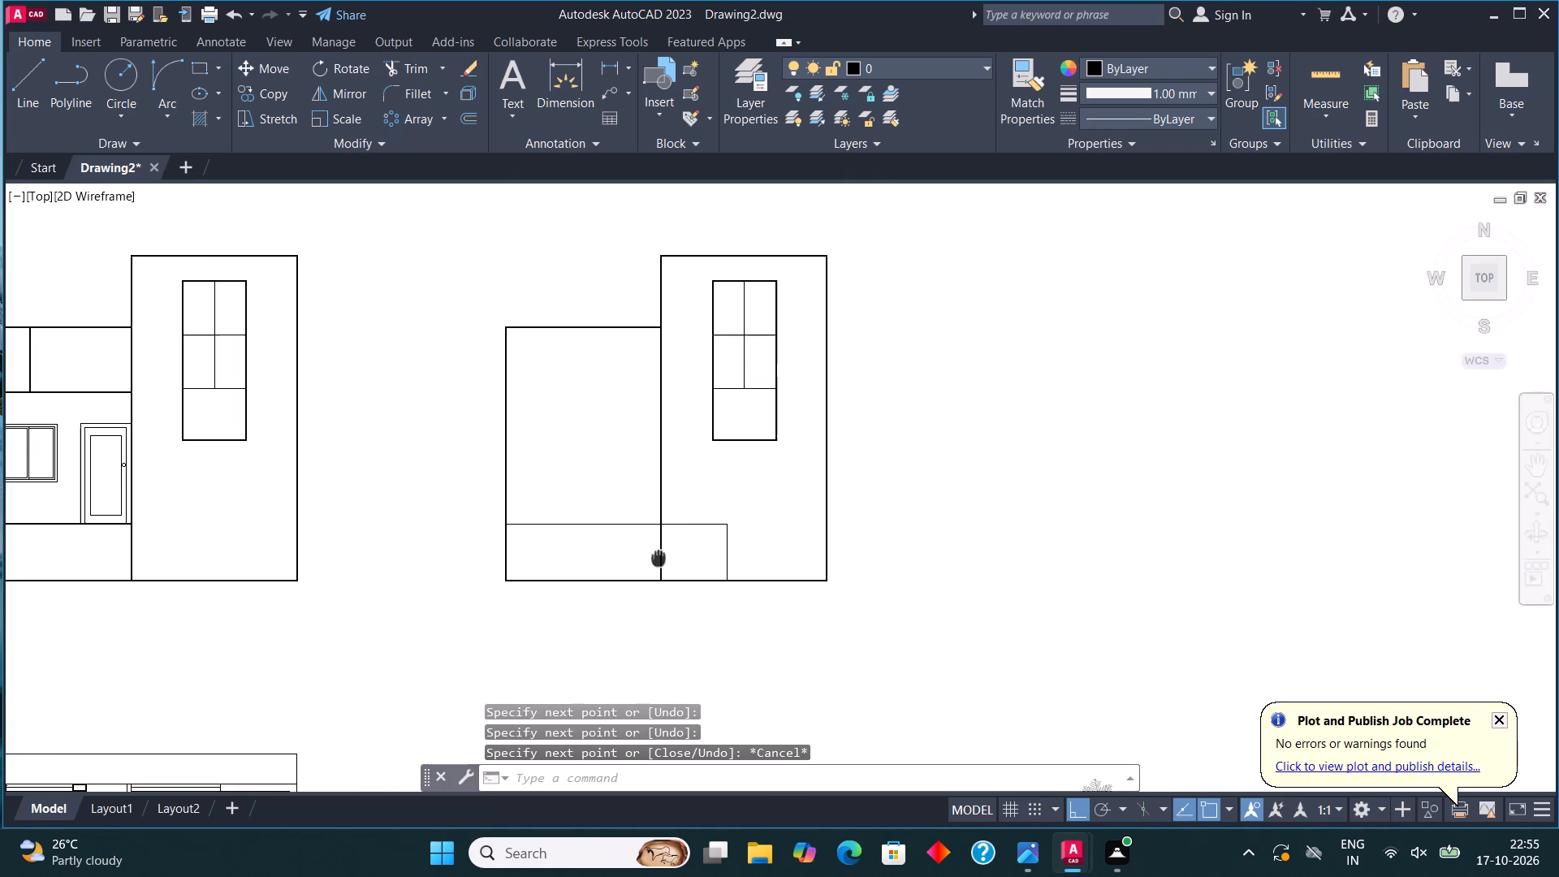
pyautogui.moveTo(654, 558); pyautogui.dragTo(654, 558, button='middle')
pyautogui.click(421, 69)
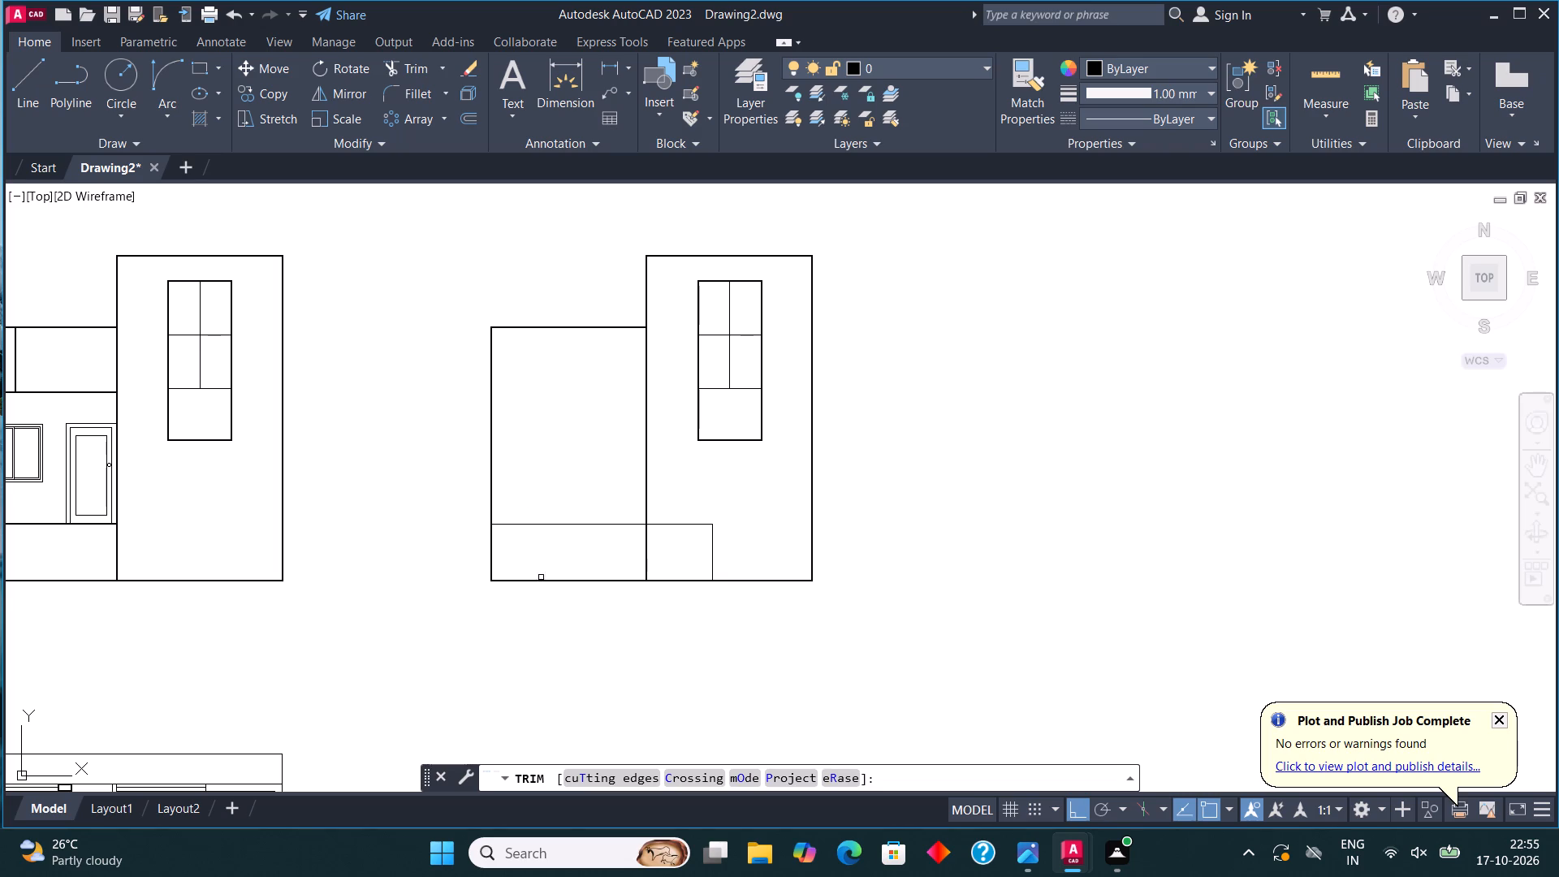
pyautogui.moveTo(549, 618); pyautogui.dragTo(549, 555)
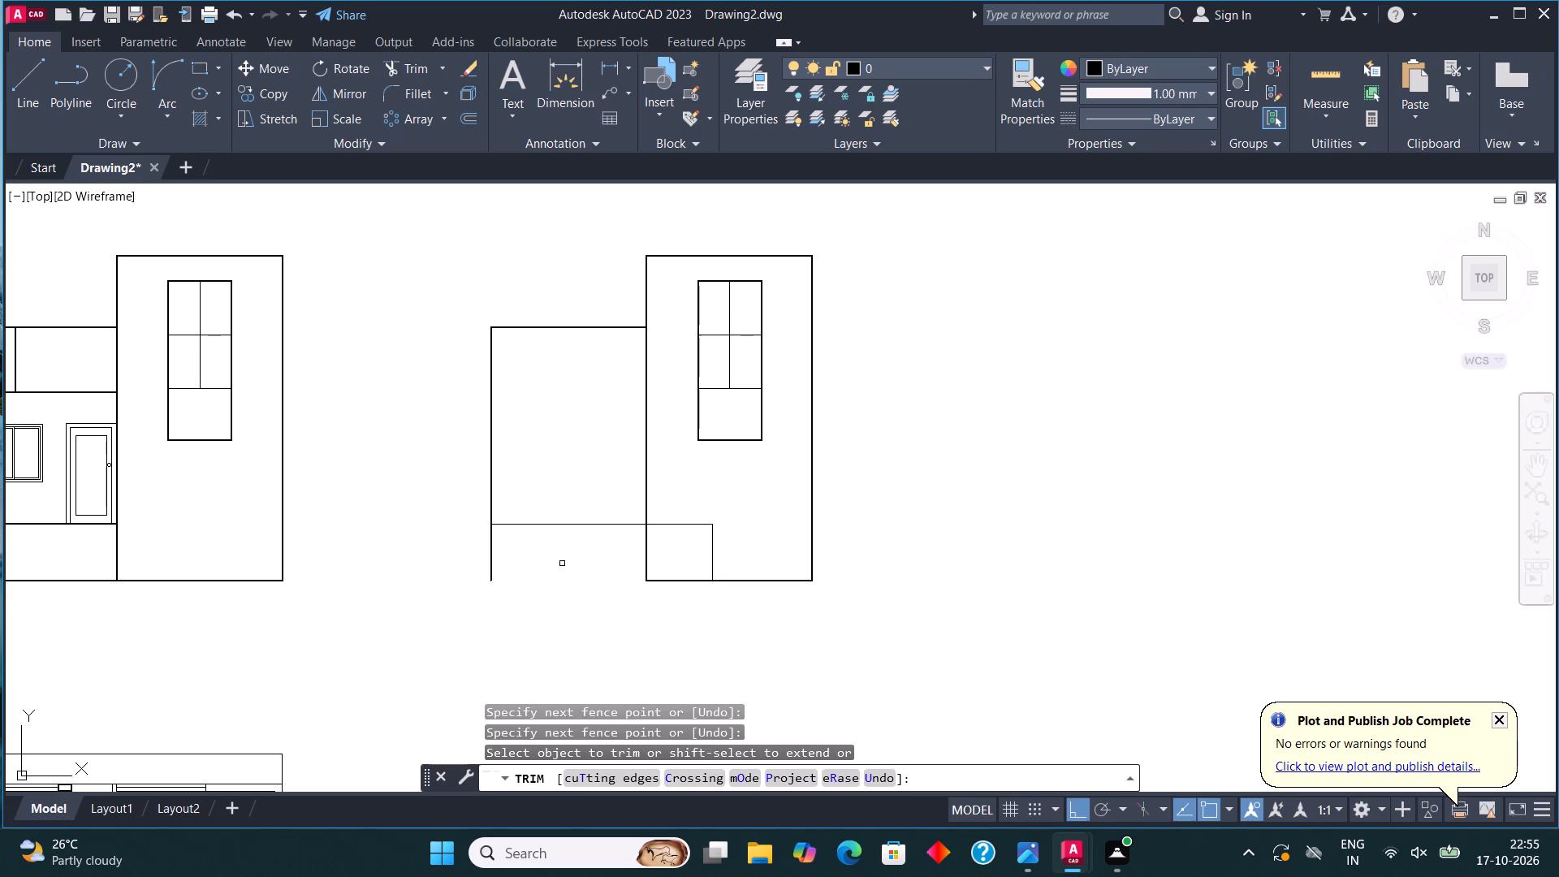
pyautogui.moveTo(631, 564); pyautogui.dragTo(668, 615)
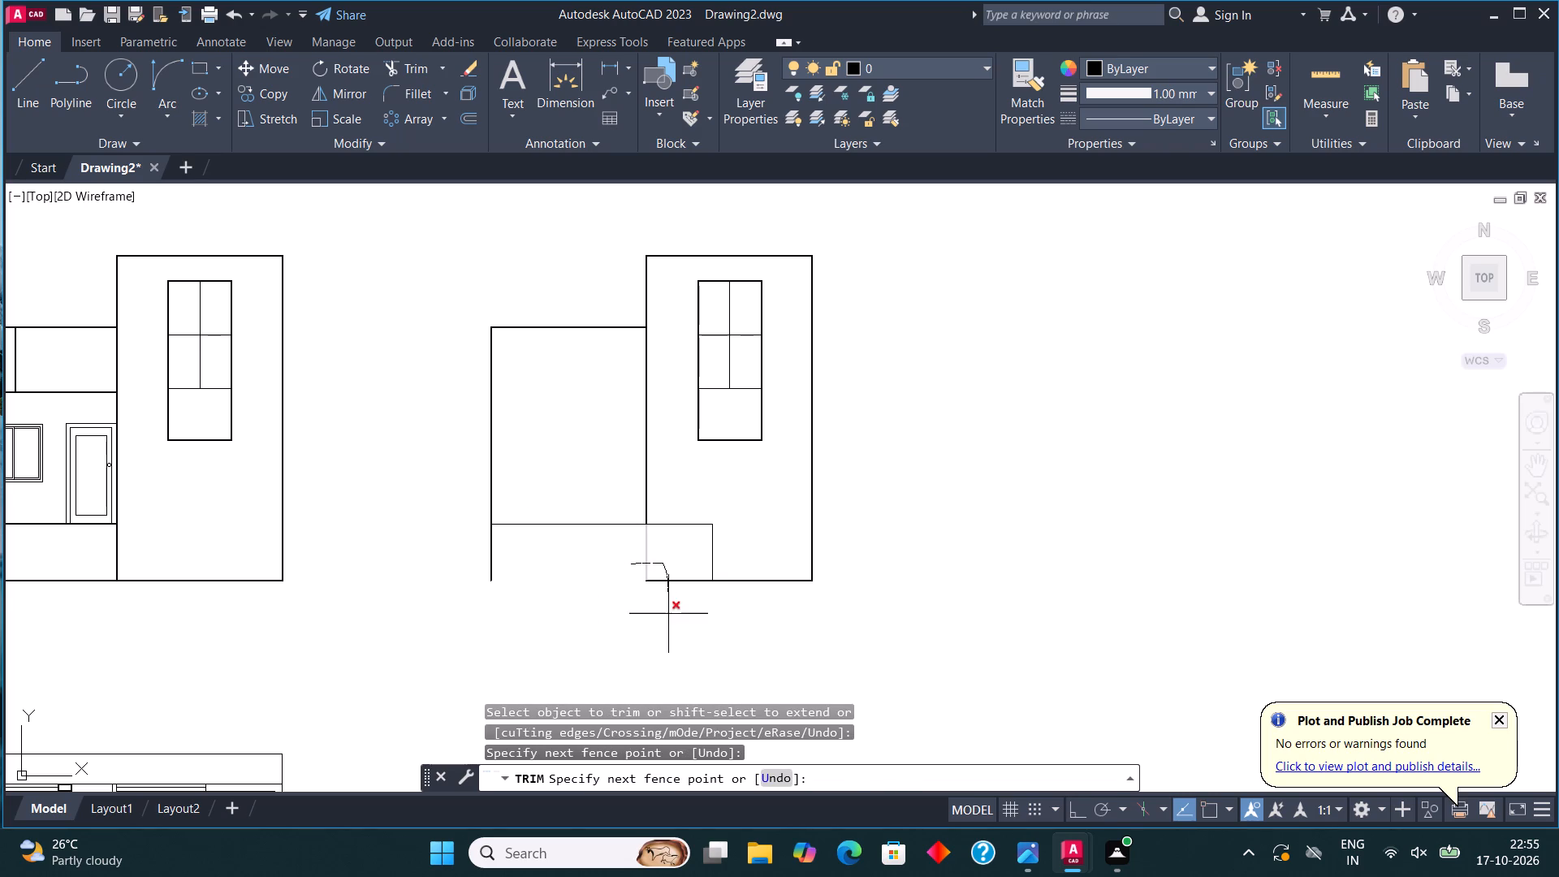
pyautogui.moveTo(668, 615); pyautogui.dragTo(668, 616)
pyautogui.press('Escape')
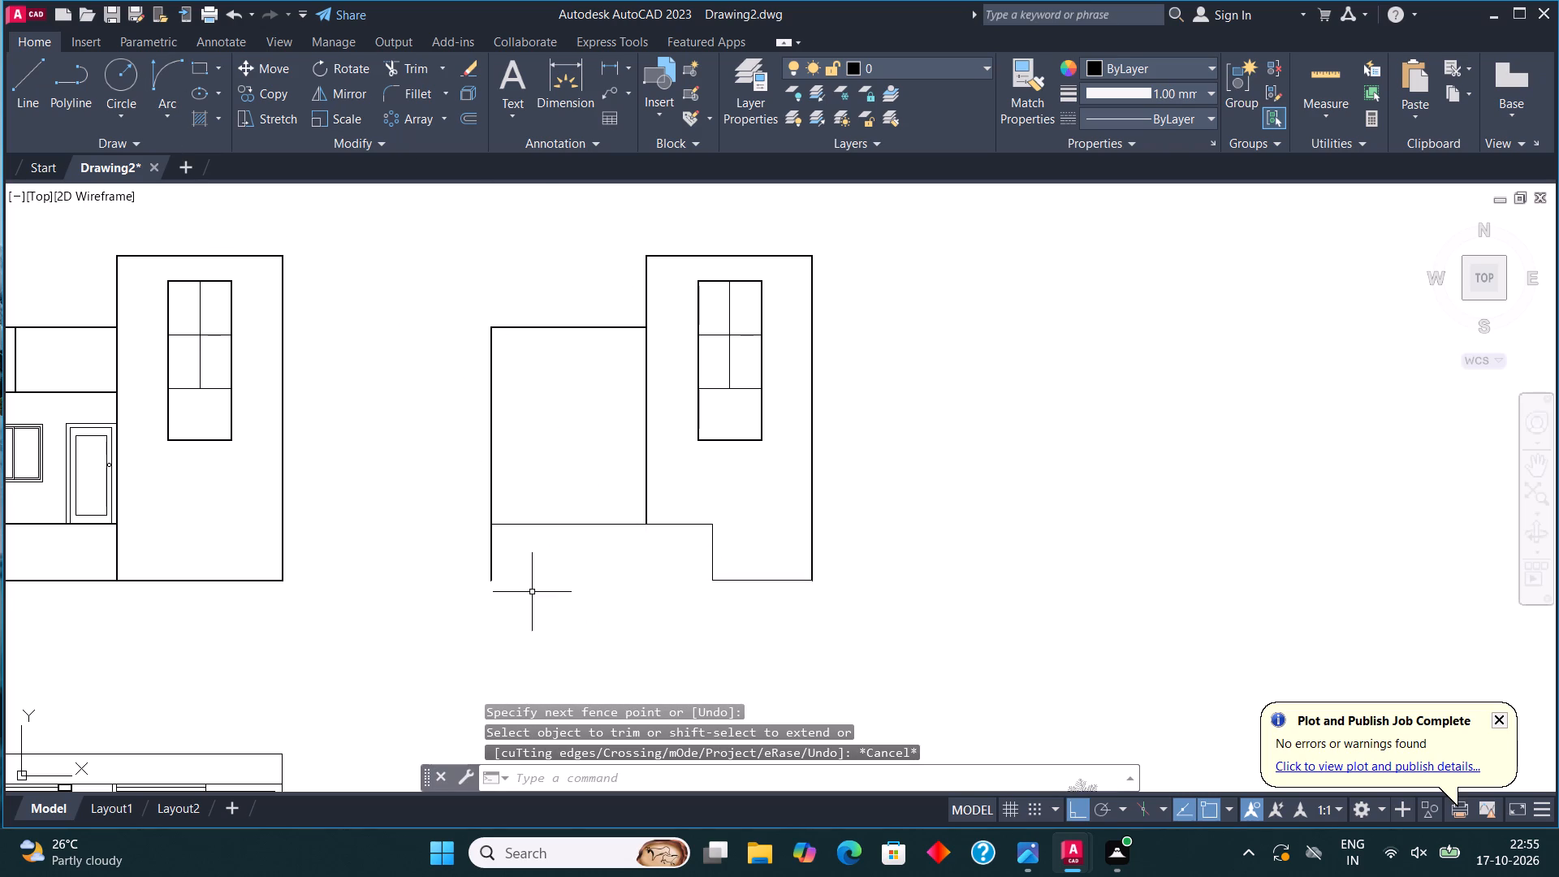
# Draw short horizontal ground lines outward from both outer base corners of the copied elevation.
pyautogui.click(32, 94)
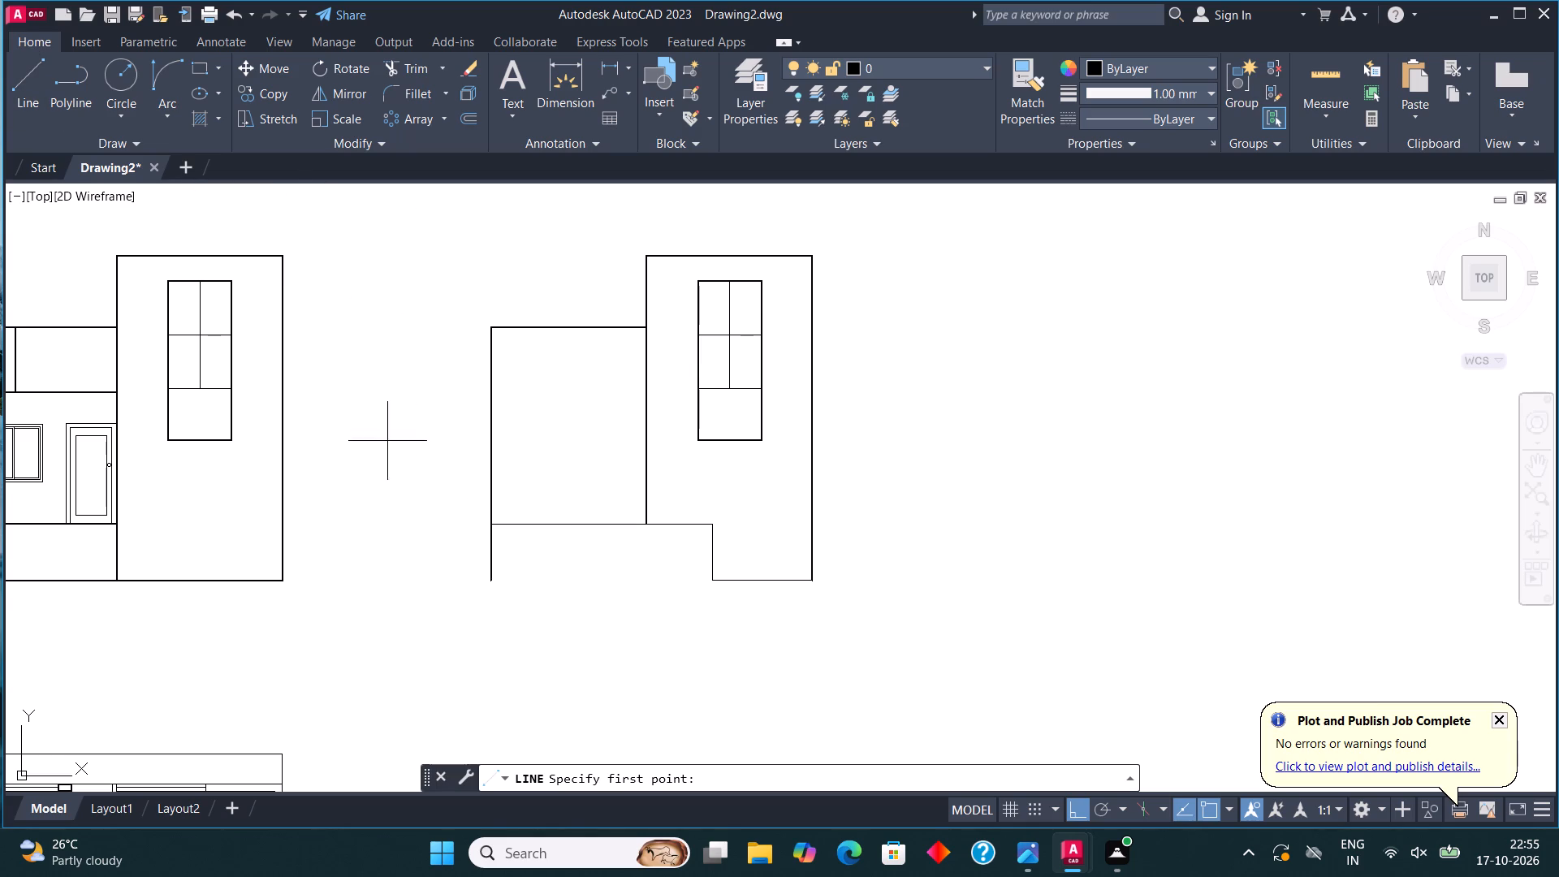
pyautogui.click(483, 586)
pyautogui.click(405, 583)
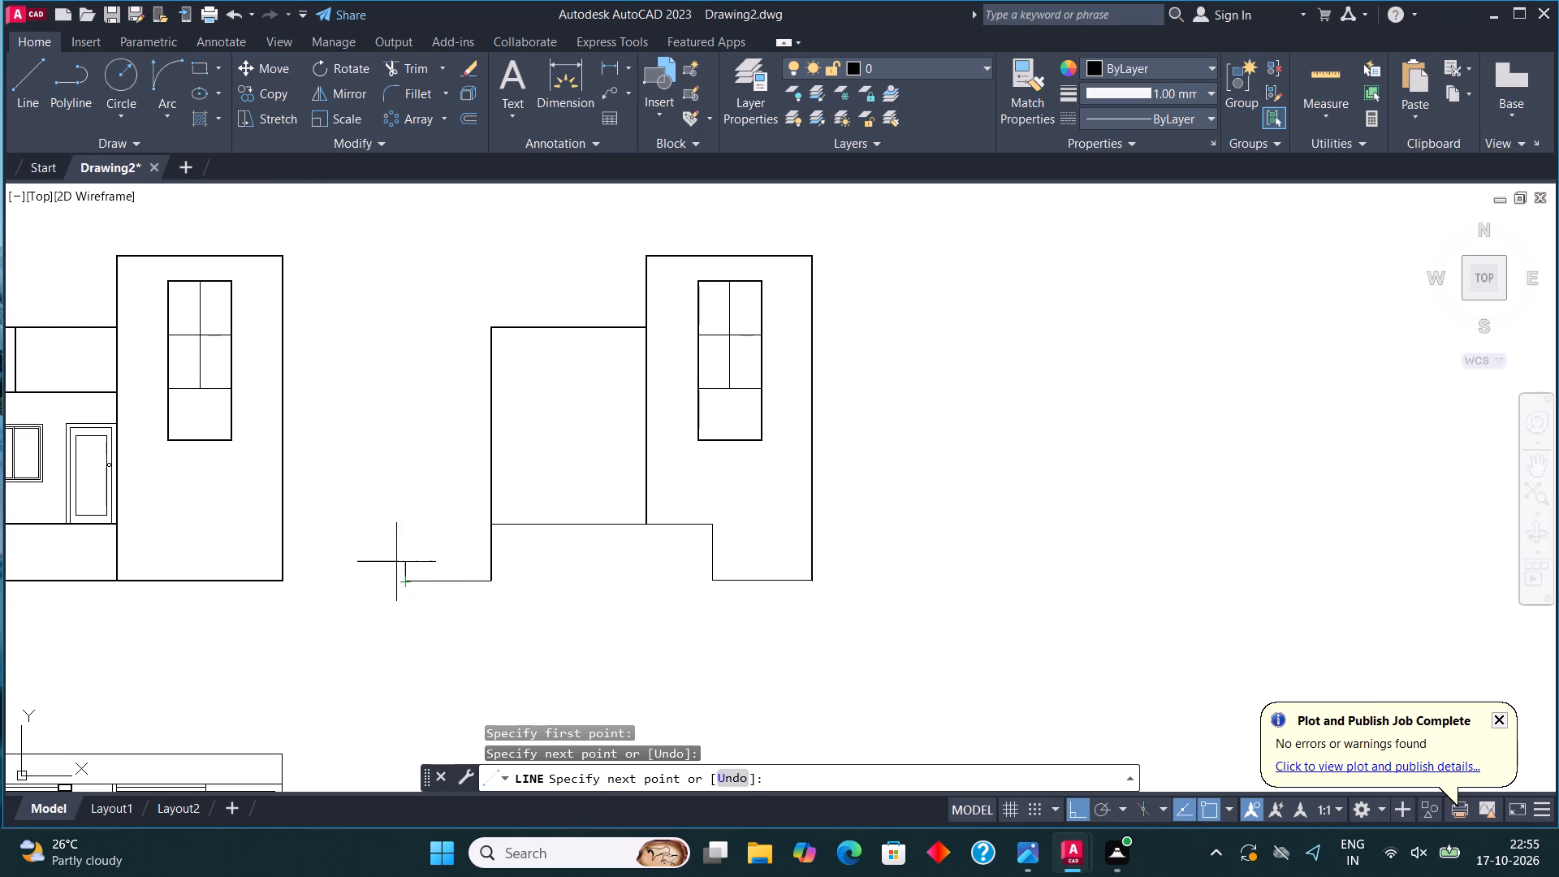
pyautogui.click(27, 72)
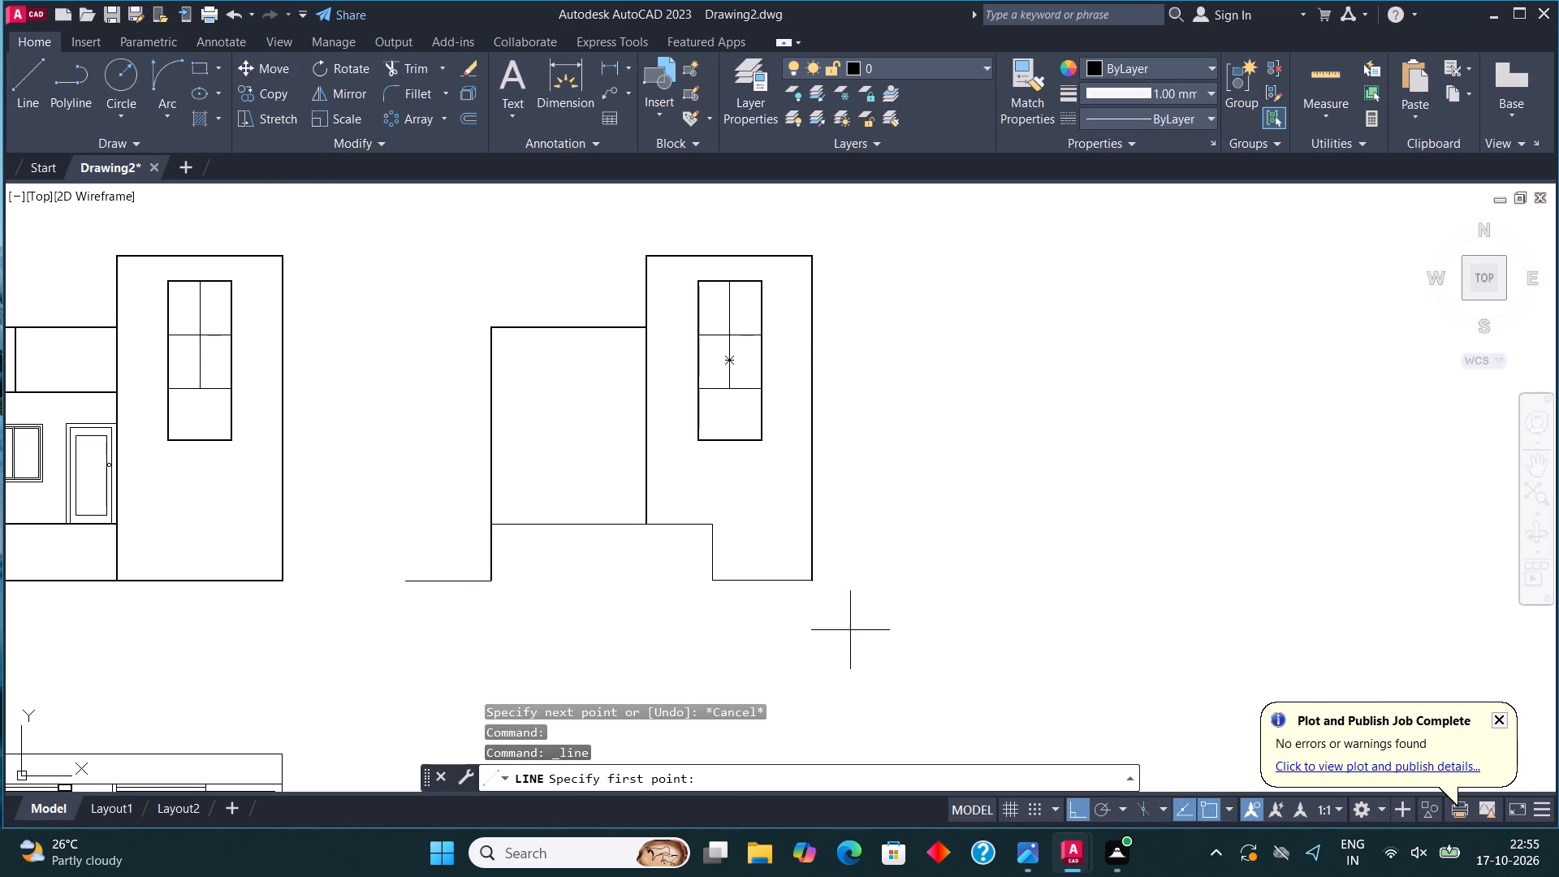
pyautogui.click(810, 580)
pyautogui.click(879, 584)
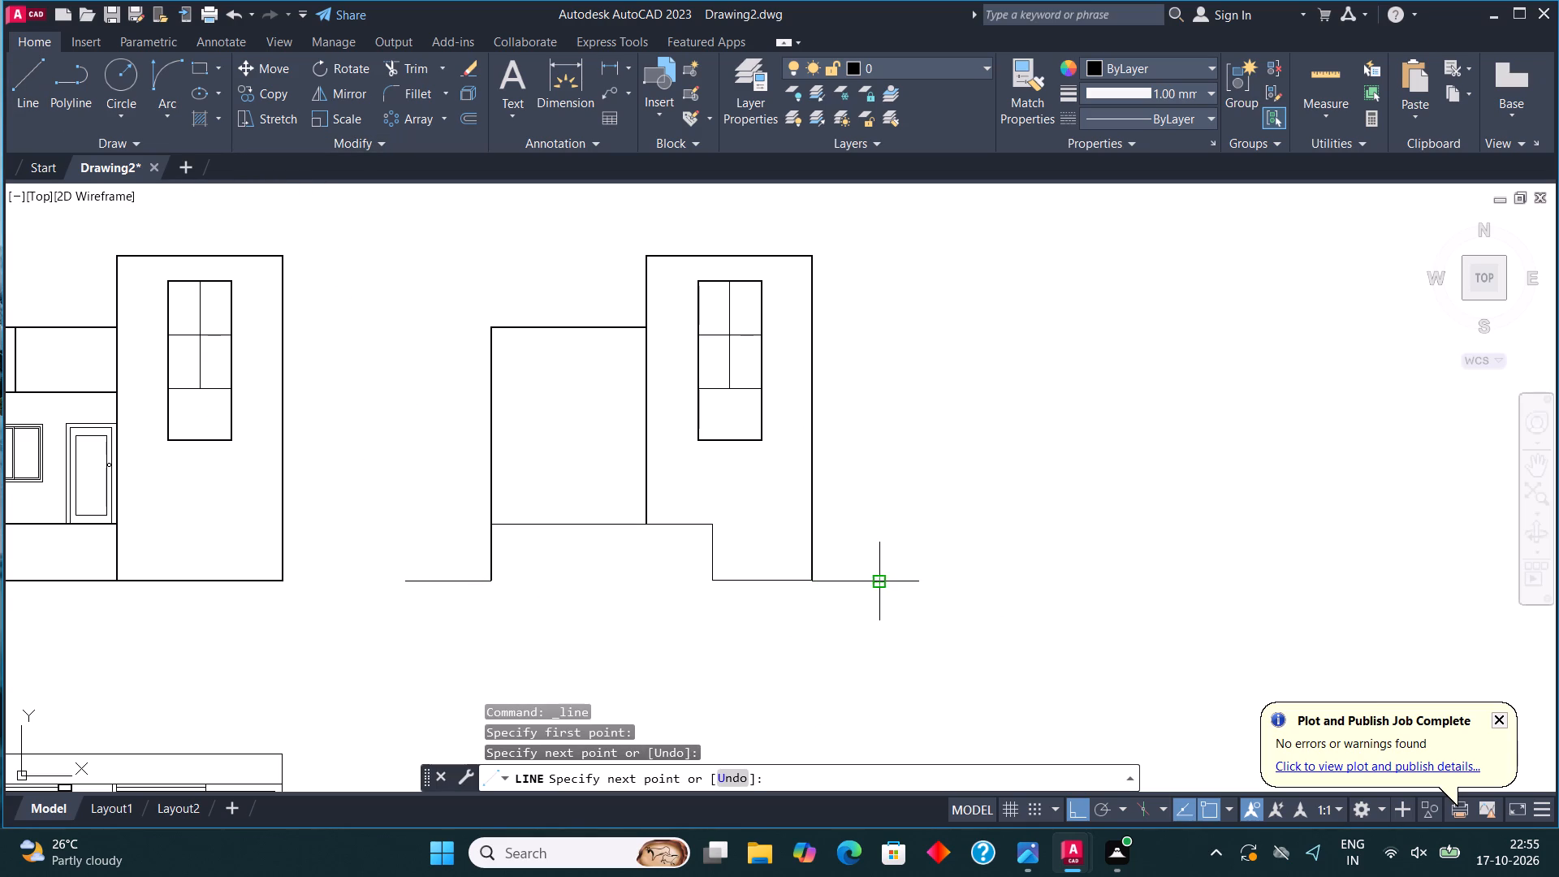
pyautogui.press('Escape')
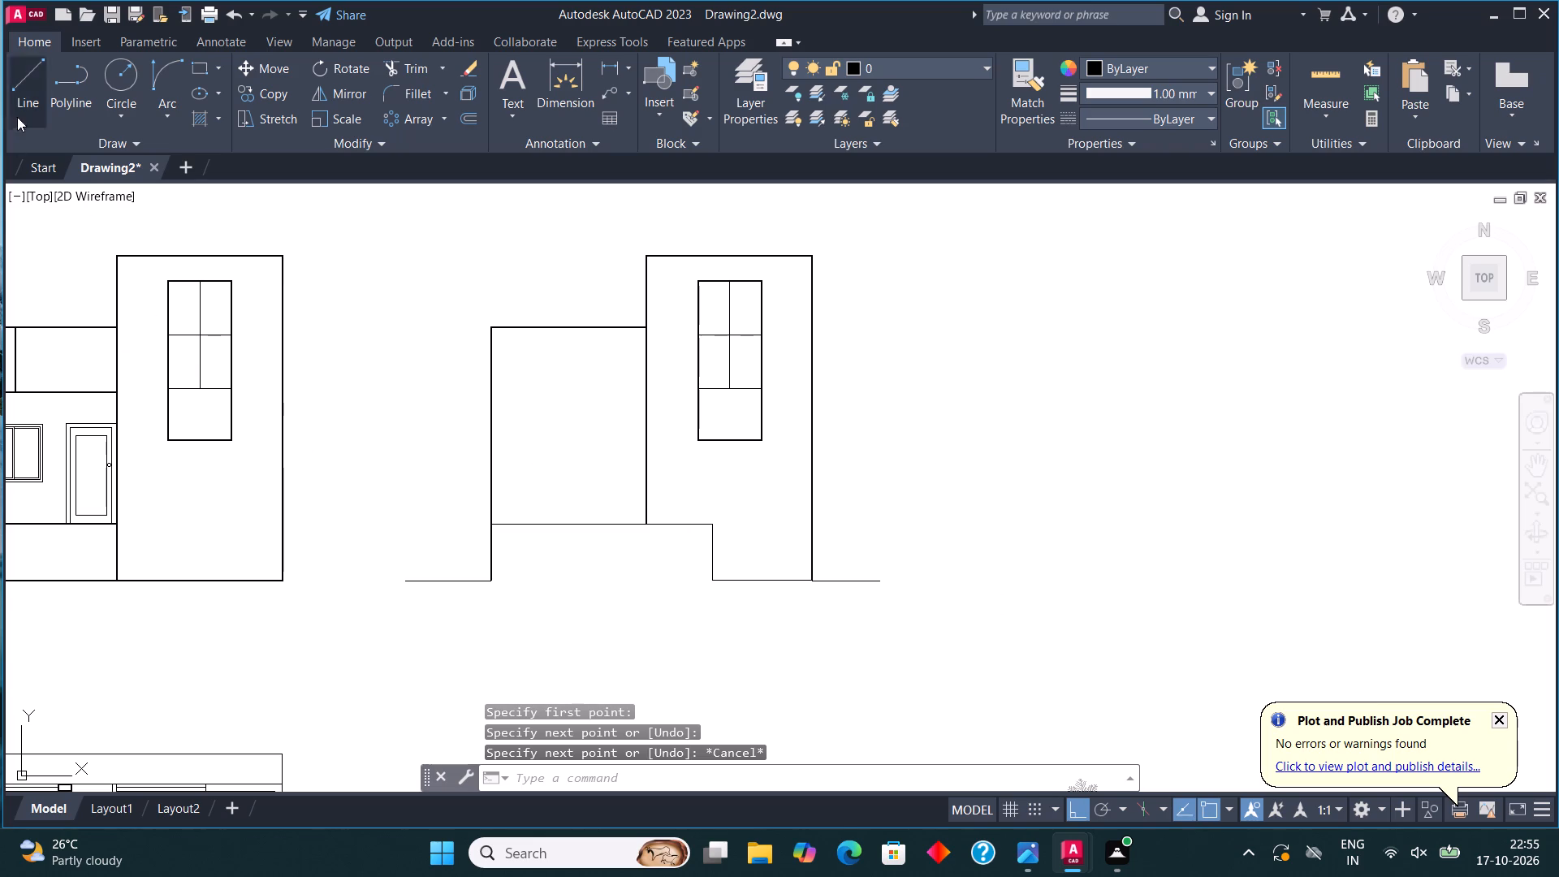
pyautogui.click(13, 95)
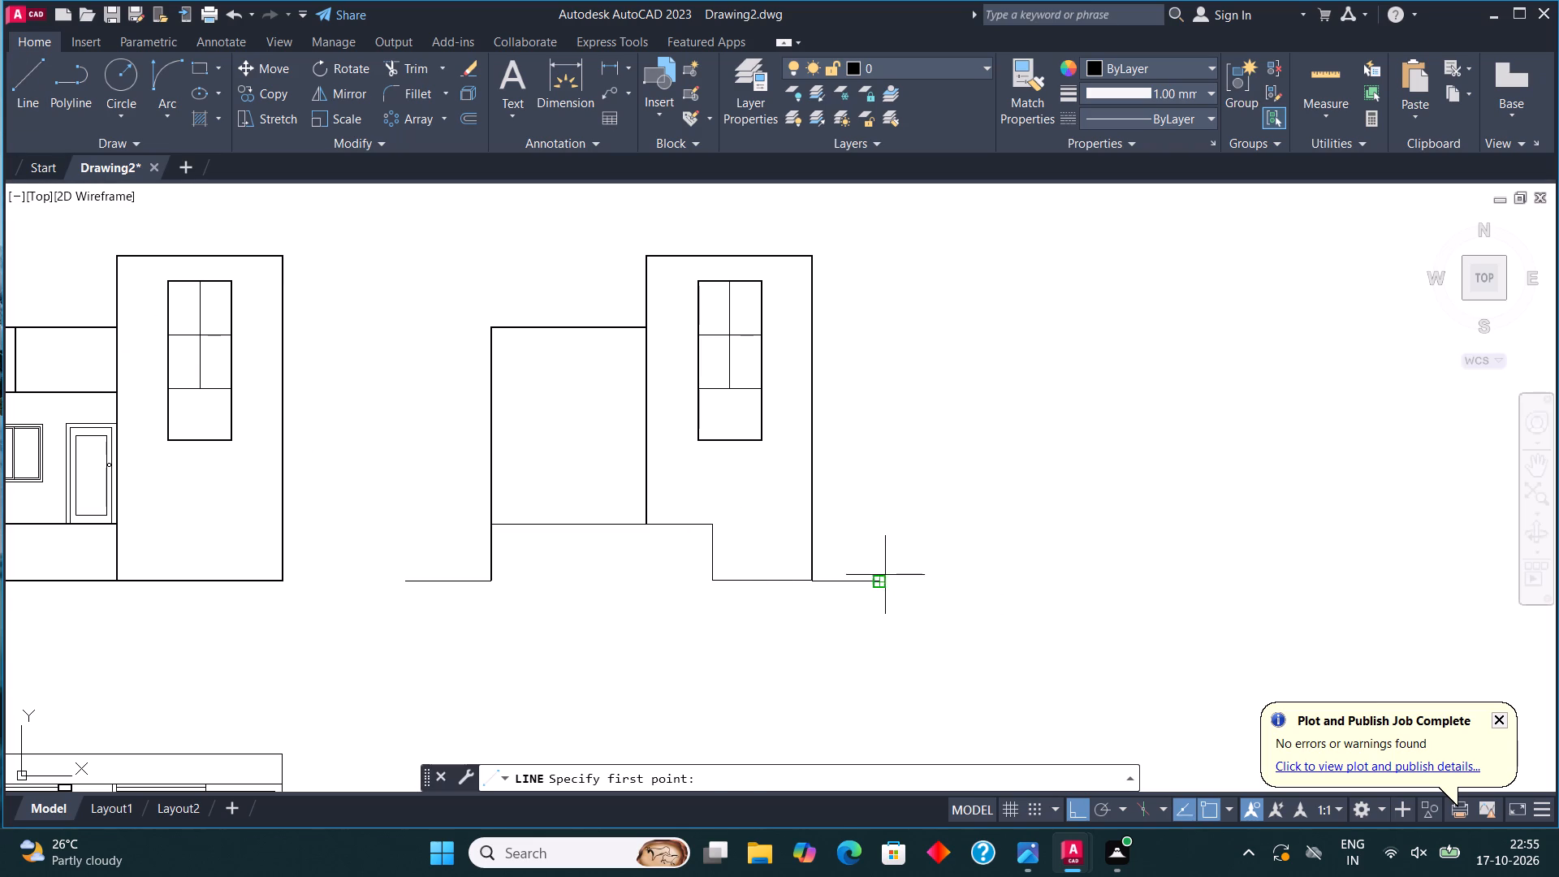
pyautogui.click(878, 579)
pyautogui.click(901, 573)
pyautogui.press('Escape')
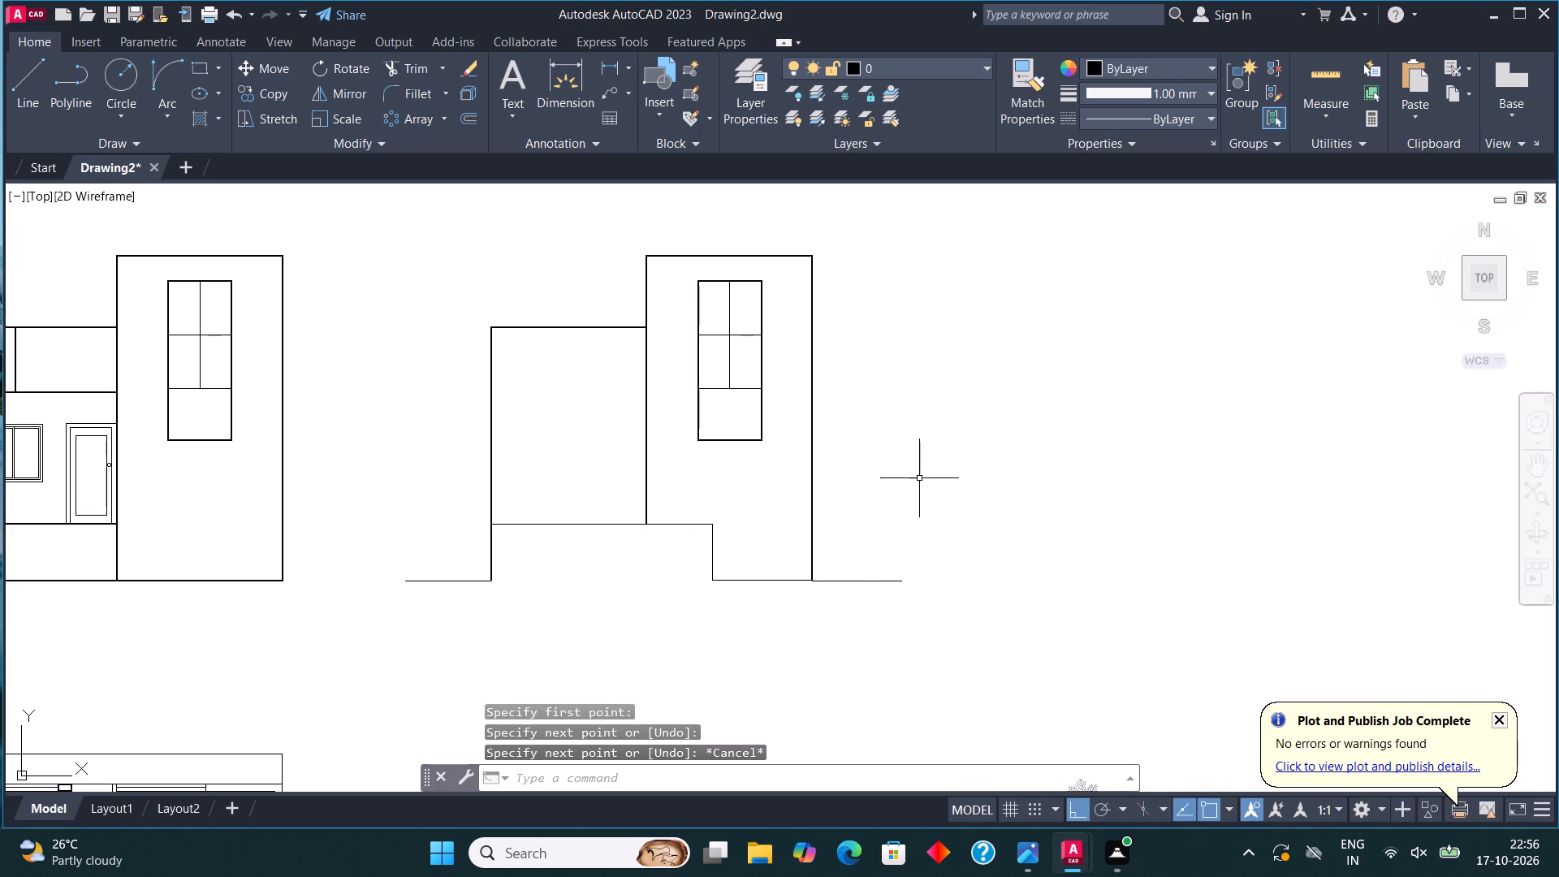
# Erase the tall window from the copied elevation's tall block.
pyautogui.moveTo(761, 477); pyautogui.dragTo(758, 456)
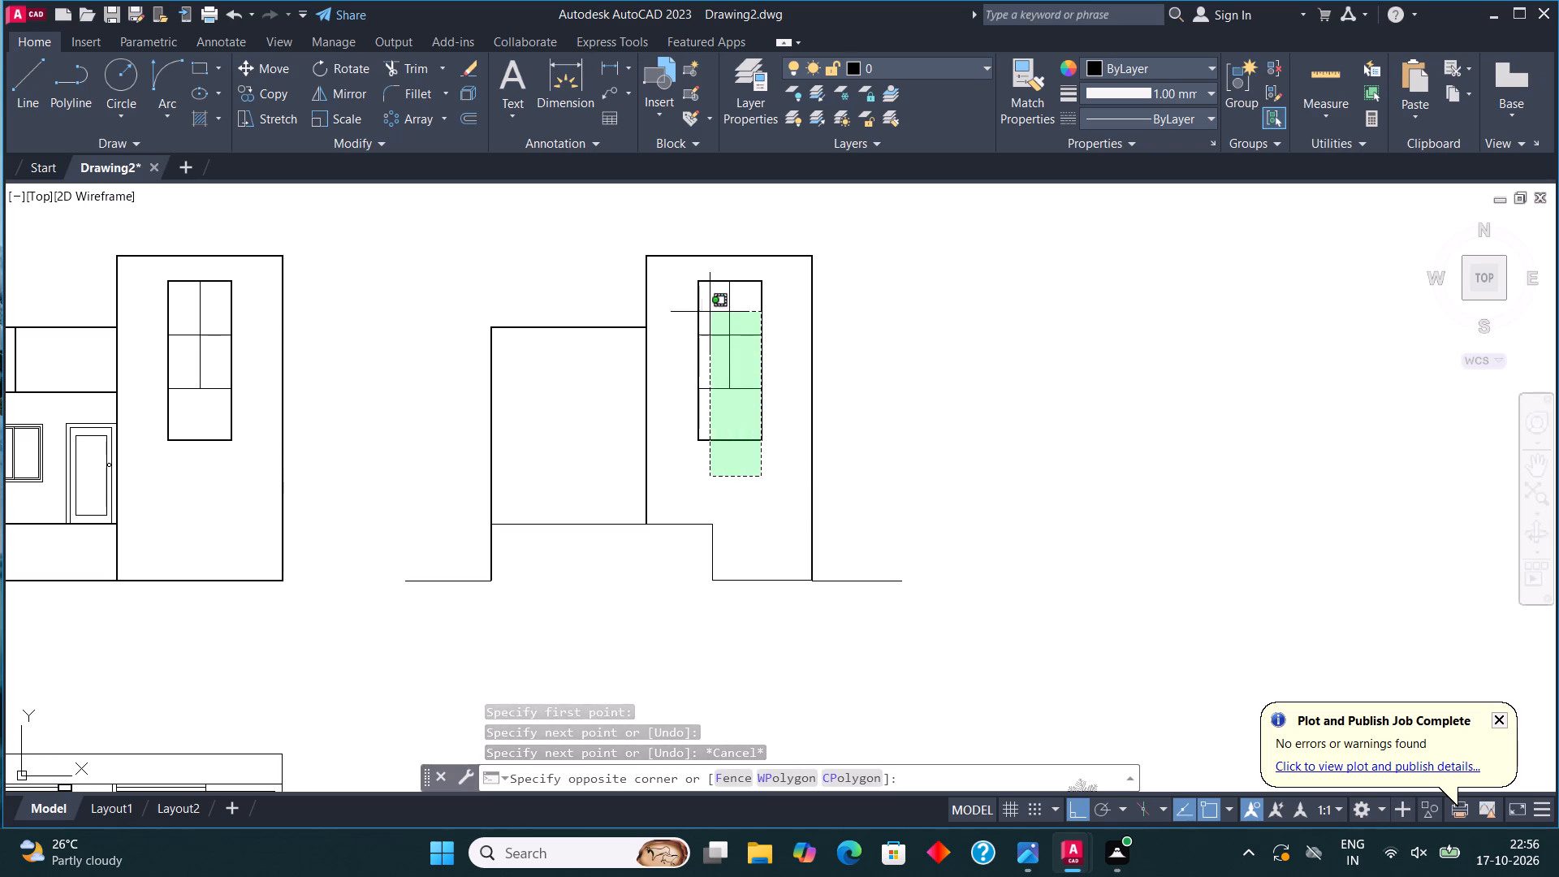
pyautogui.click(698, 279)
pyautogui.press('Delete')
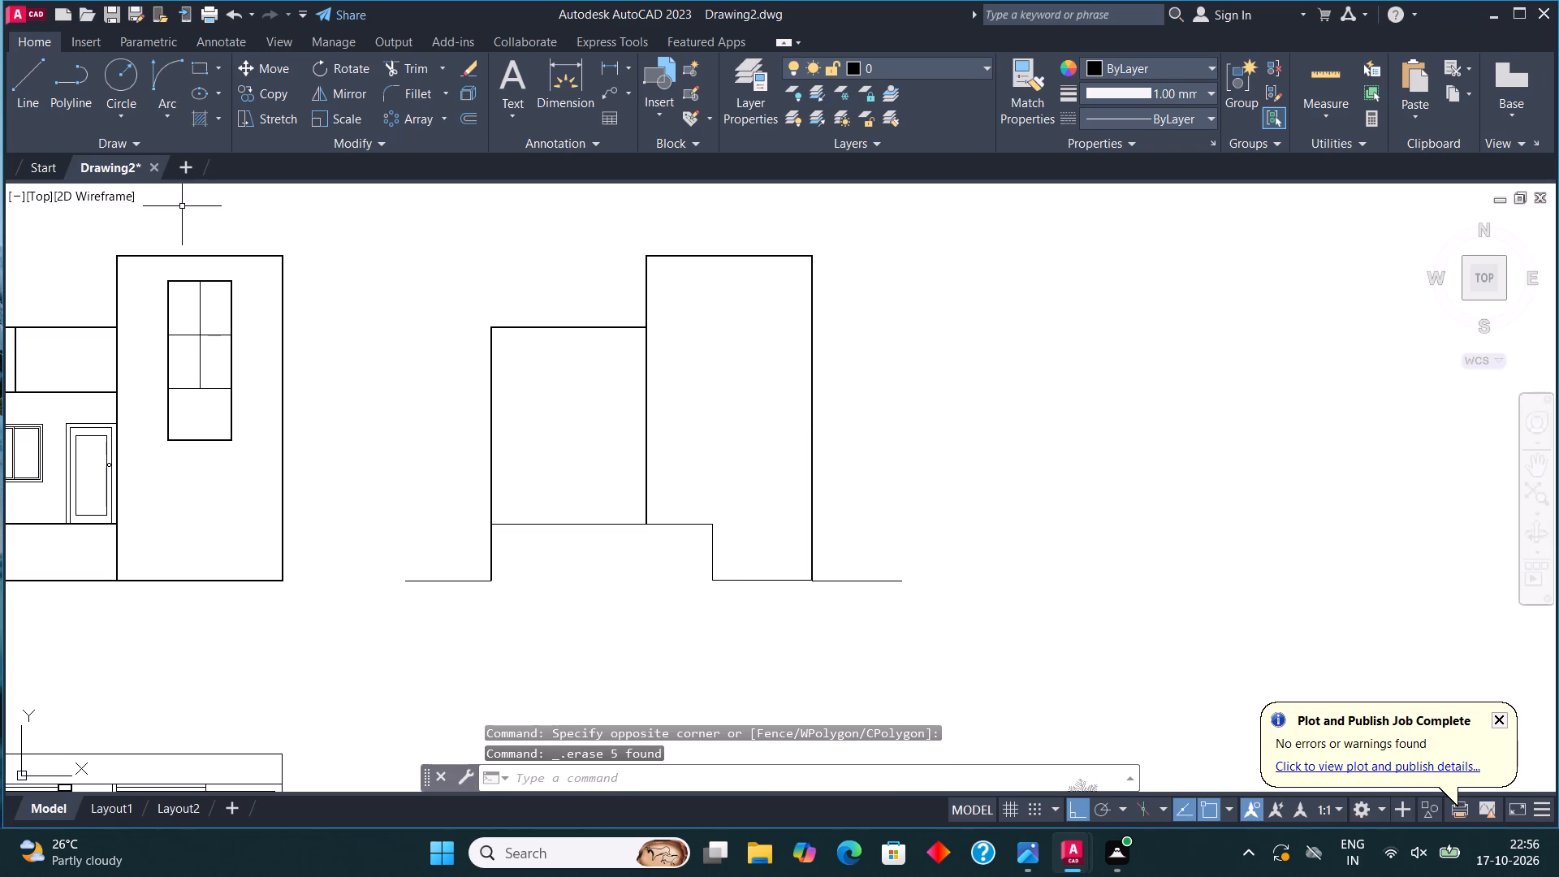
# With Ortho off, draw a line from the step's top corner sloping up into the tall block, vertically up, and across to the outer wall.
pyautogui.click(15, 92)
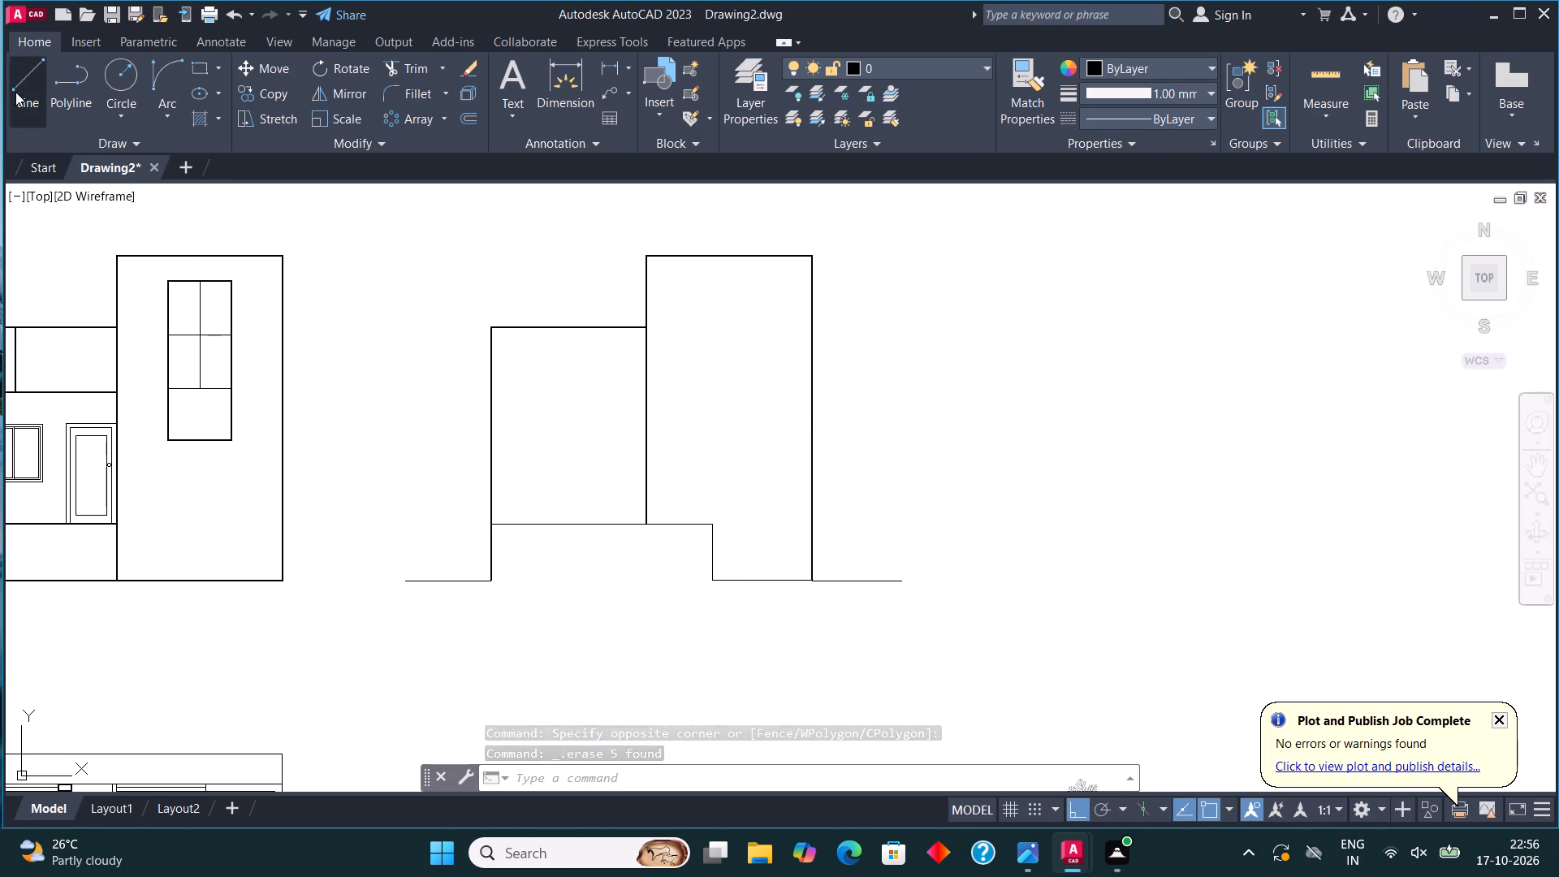
pyautogui.click(709, 529)
pyautogui.press('F8')
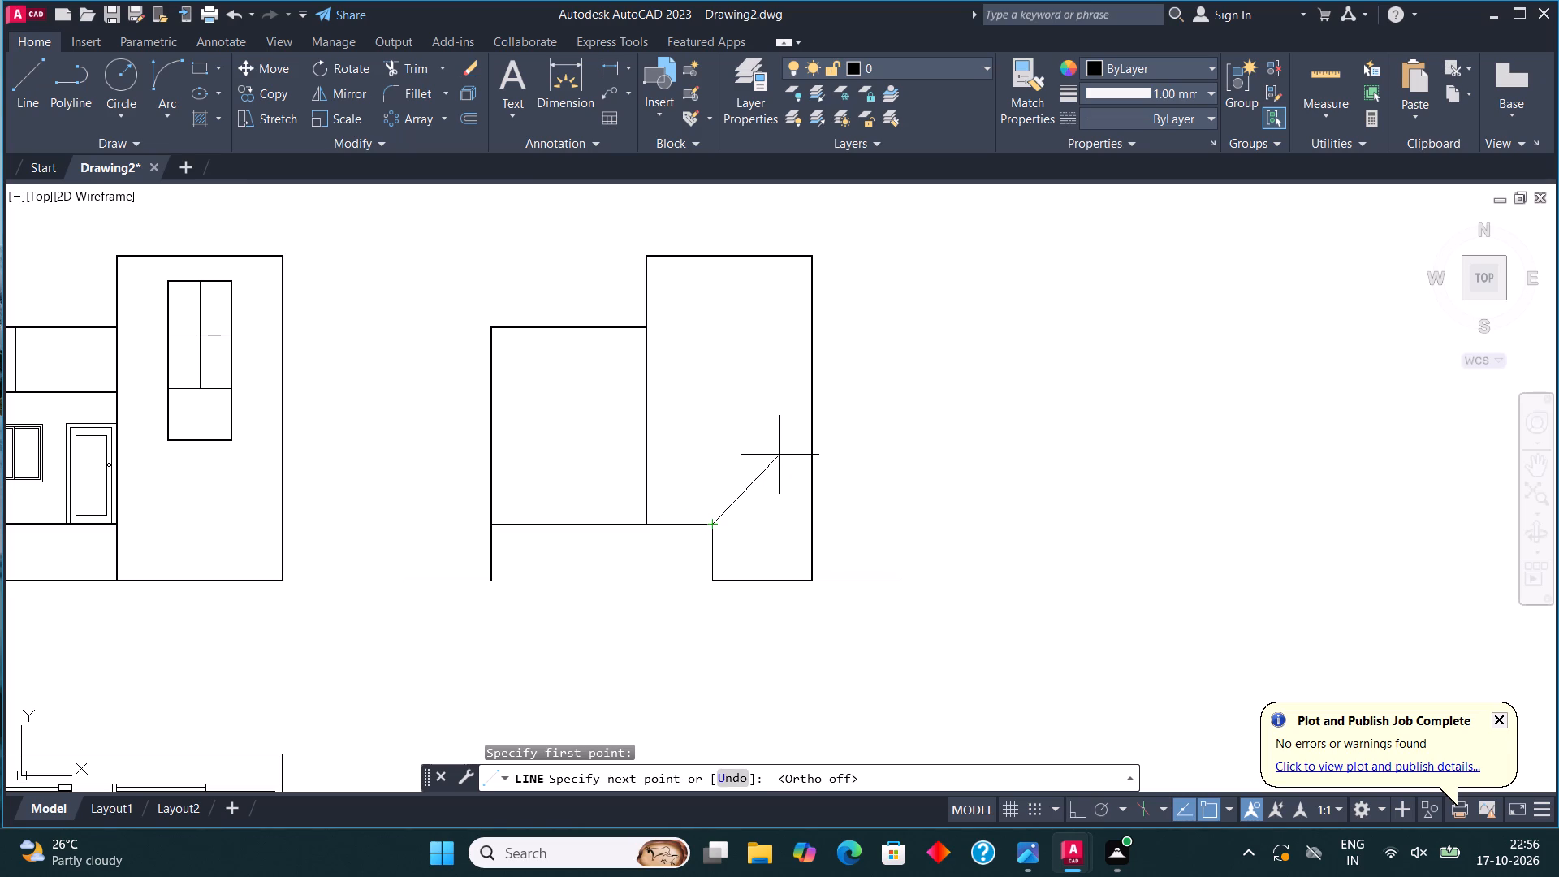
pyautogui.click(779, 452)
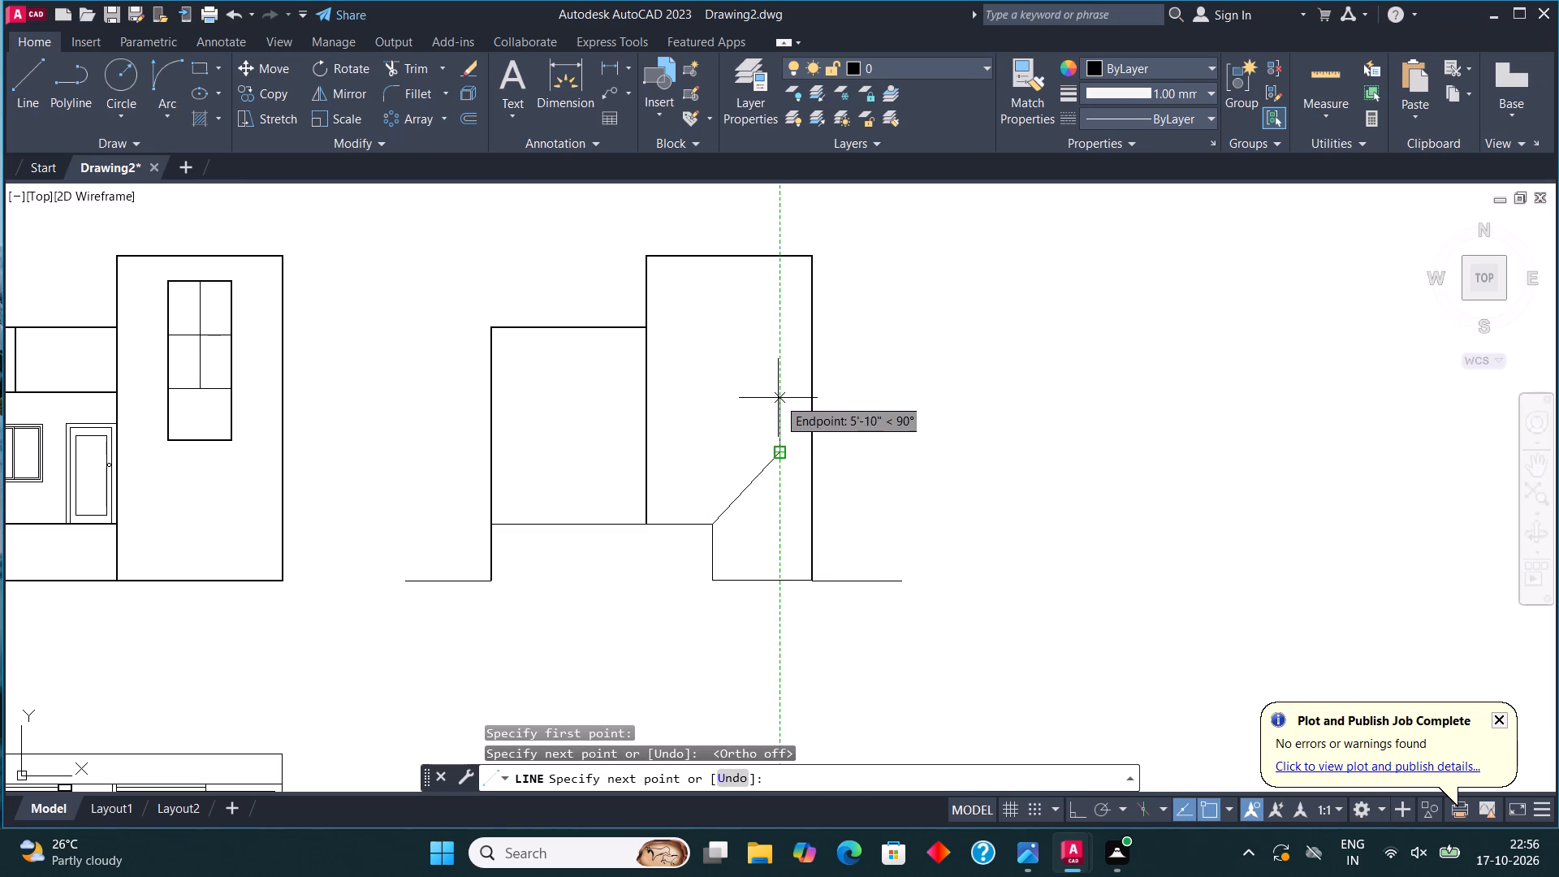
pyautogui.click(778, 403)
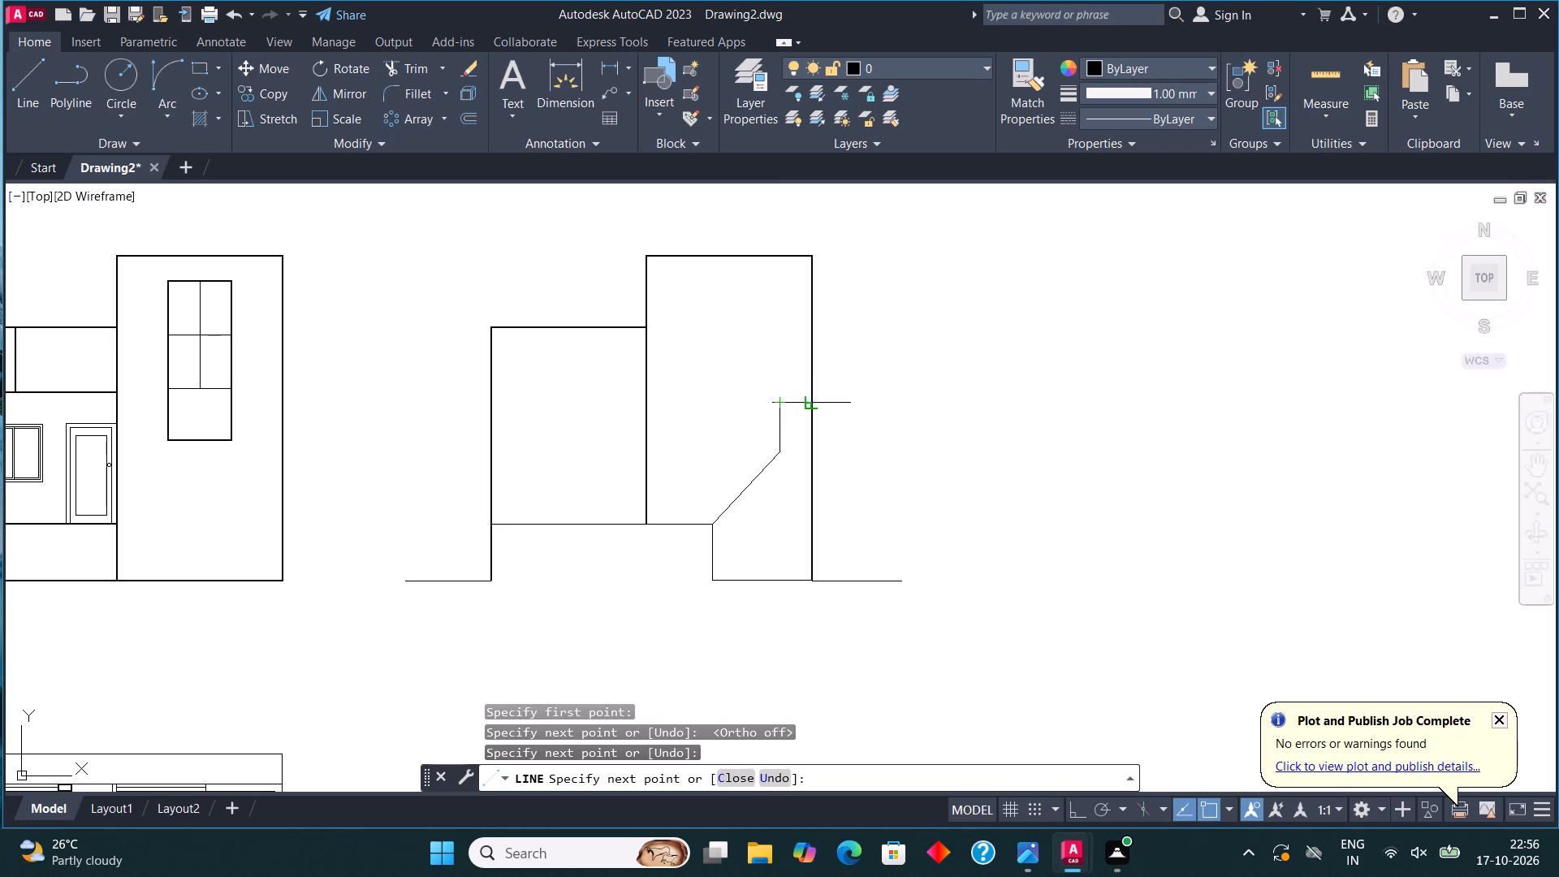
pyautogui.click(810, 399)
pyautogui.press('Escape')
# With Ortho on, draw a box about 6'-0" wide against the tall block's outer wall, its top aligned with the short horizontal line.
pyautogui.click(17, 84)
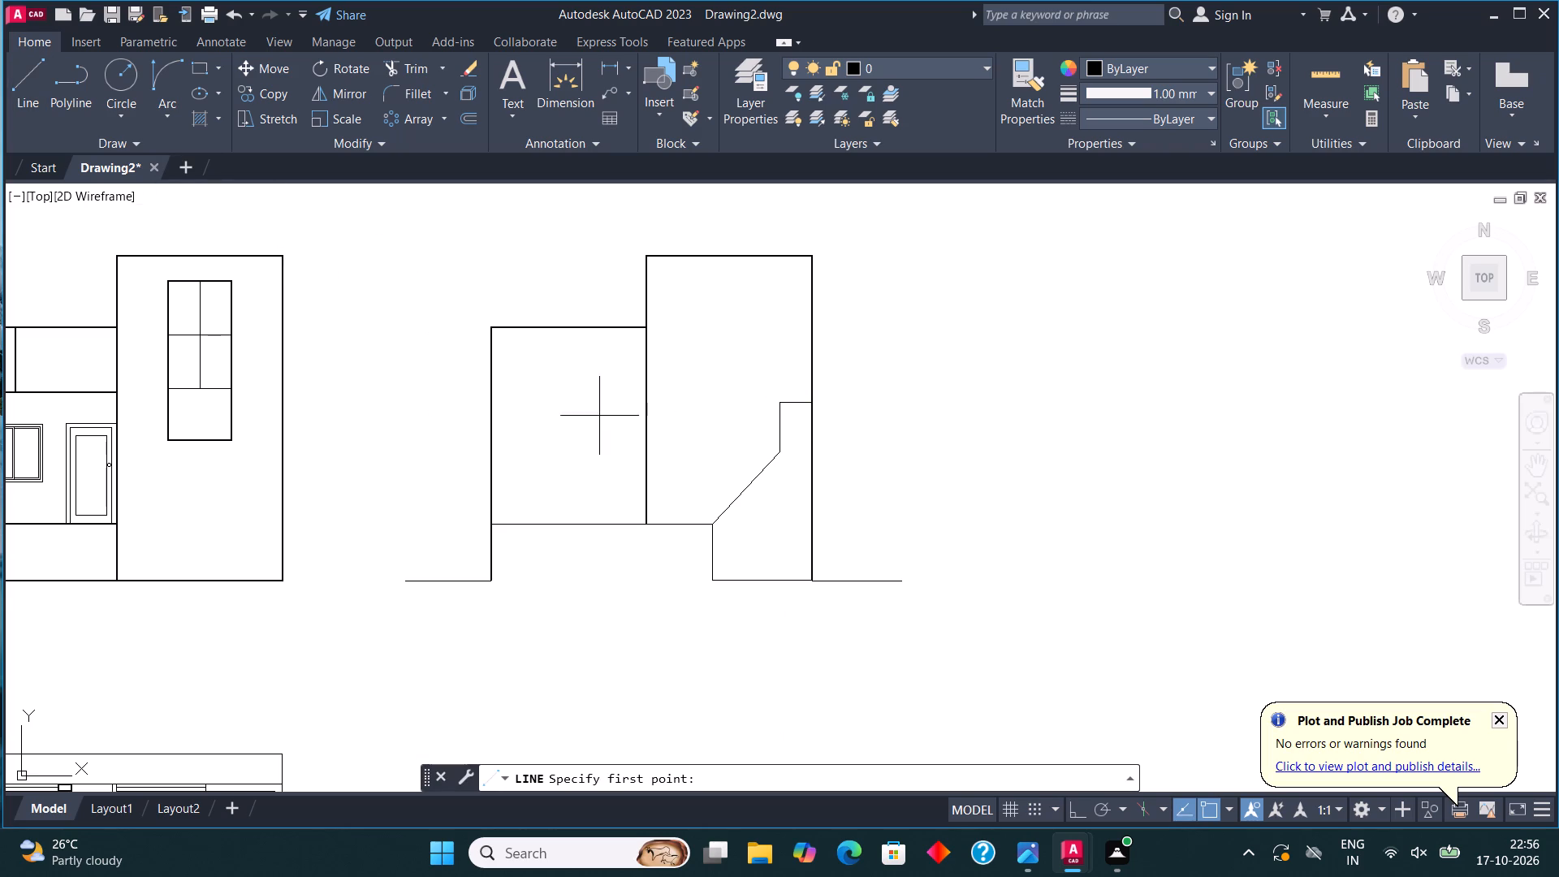
pyautogui.scroll(2, 797, 436)
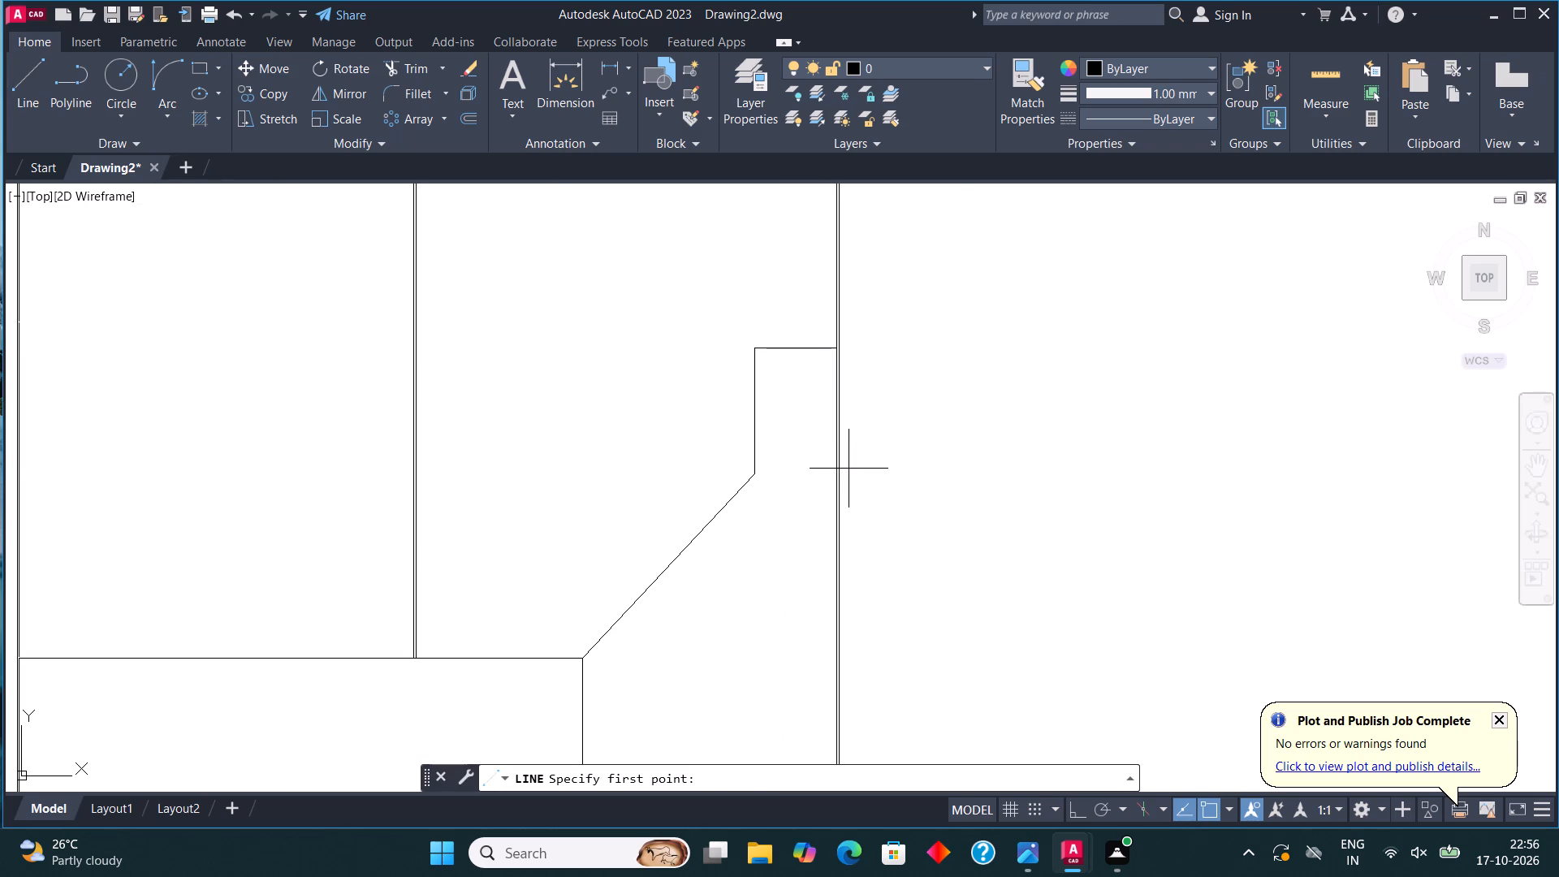
pyautogui.click(836, 467)
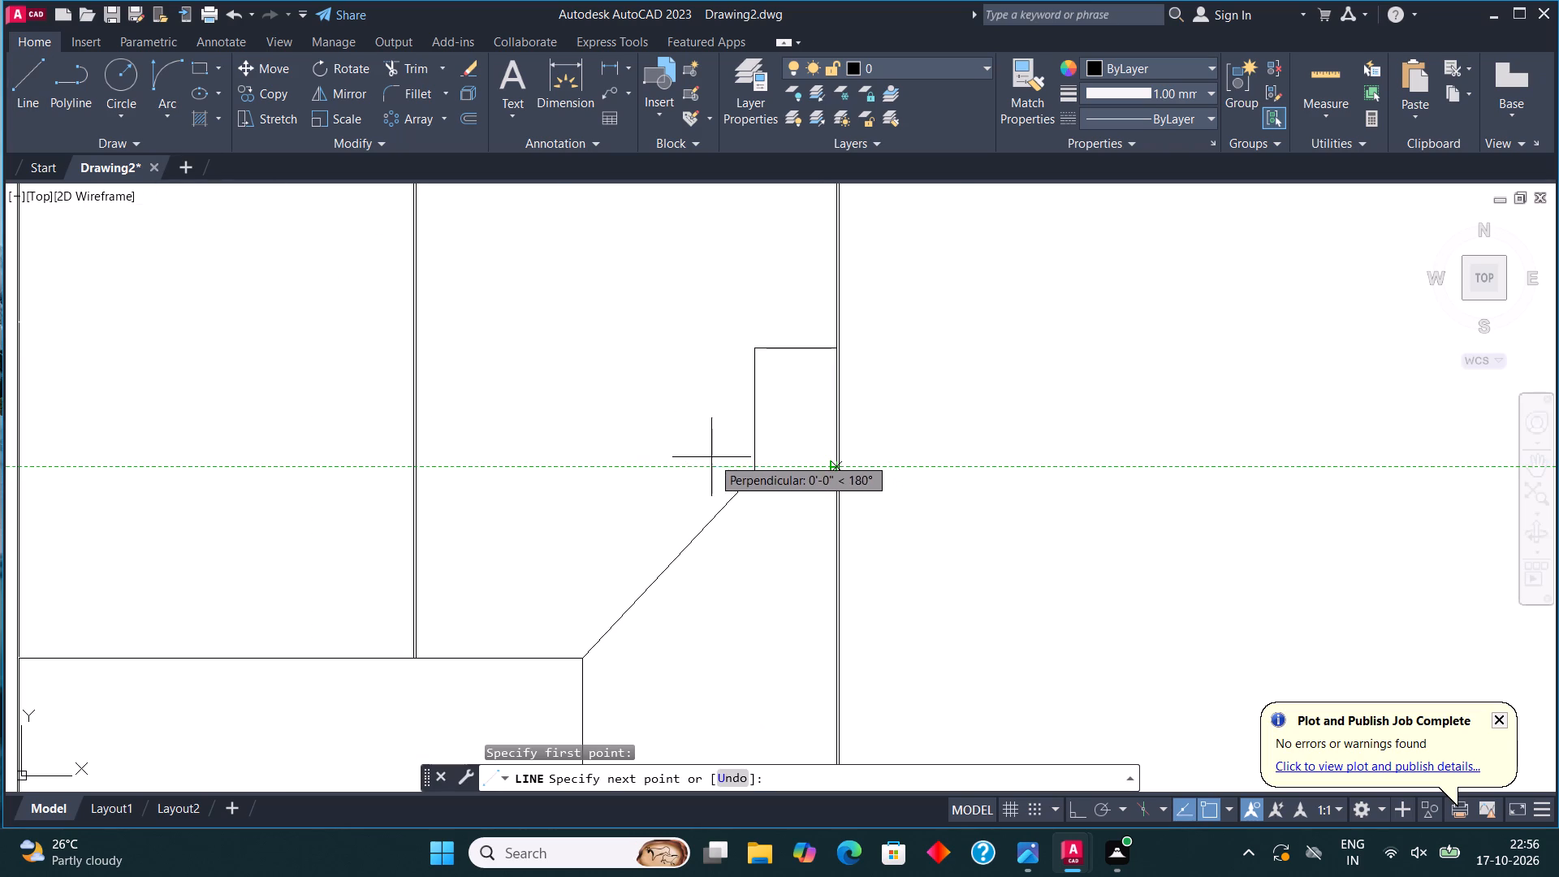
pyautogui.click(711, 457)
pyautogui.press('F8')
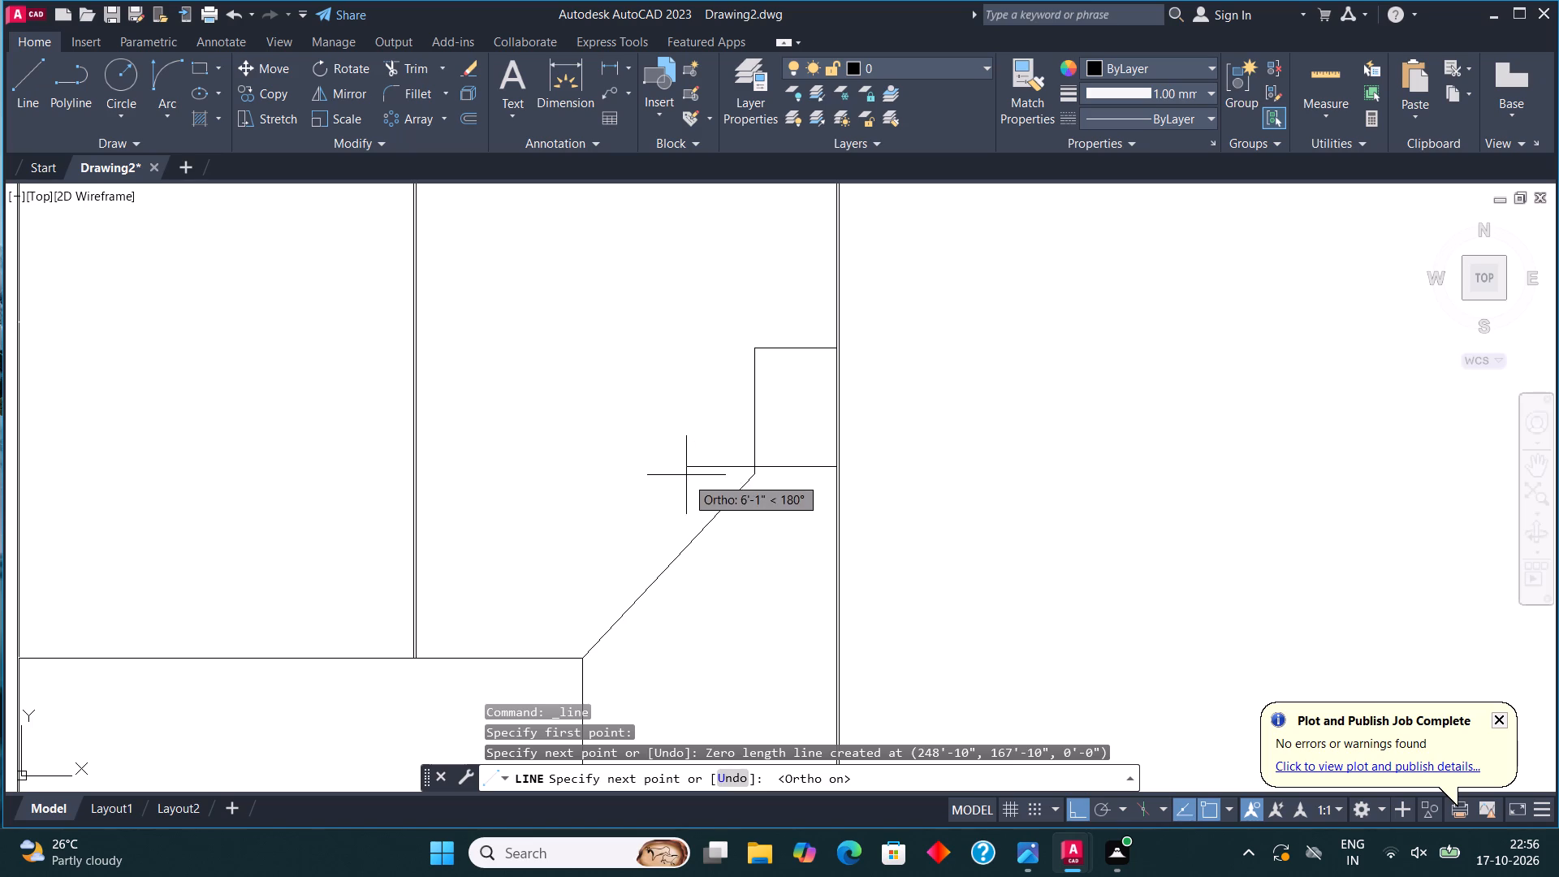
pyautogui.click(689, 473)
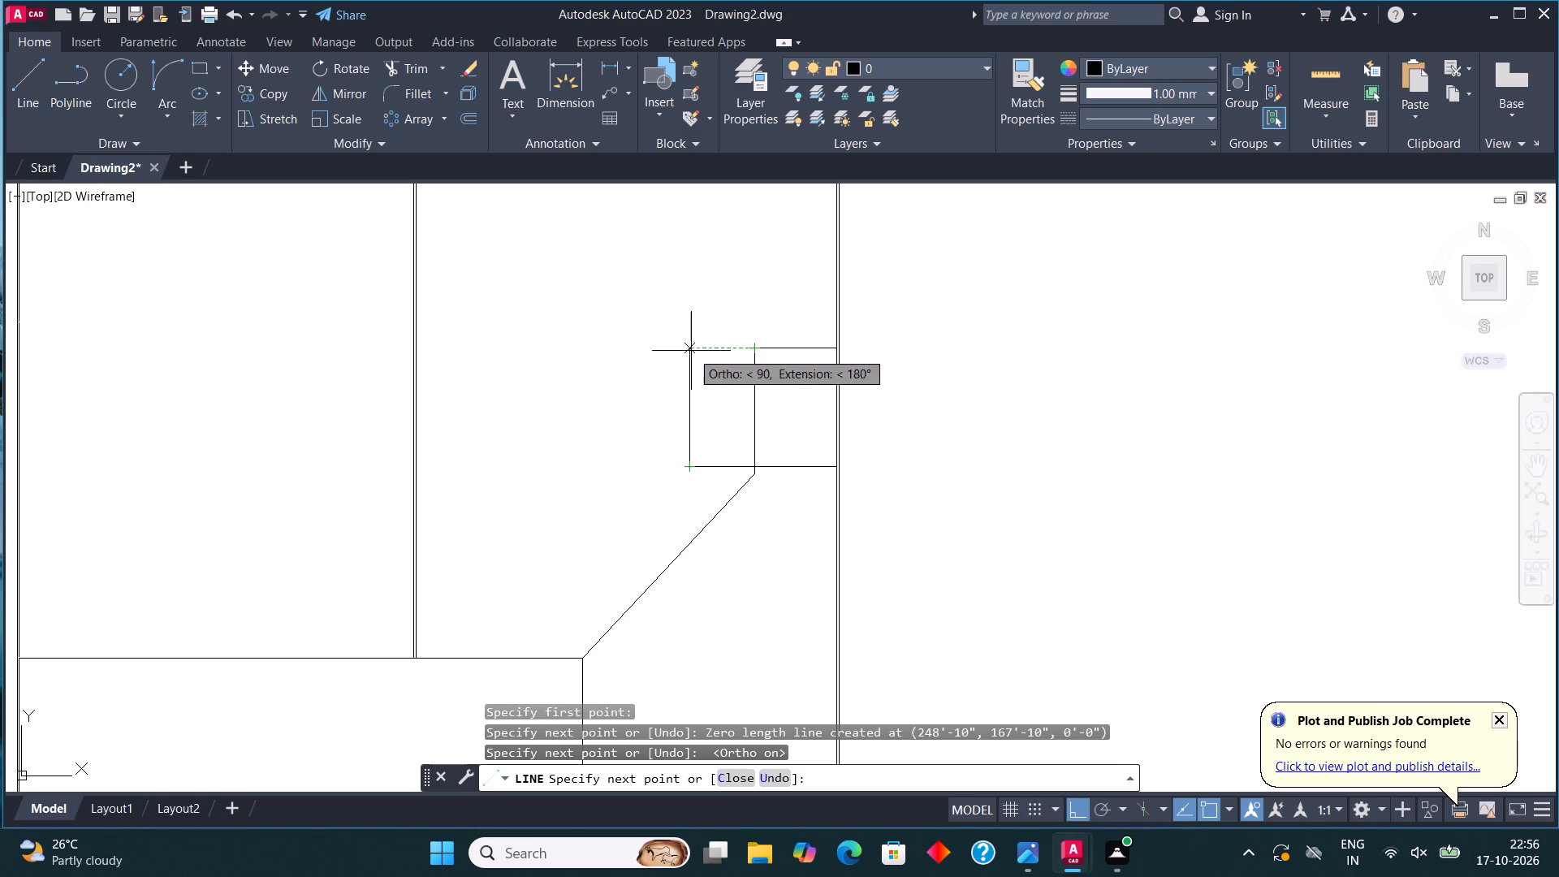
pyautogui.click(691, 351)
pyautogui.click(822, 348)
pyautogui.press('Escape')
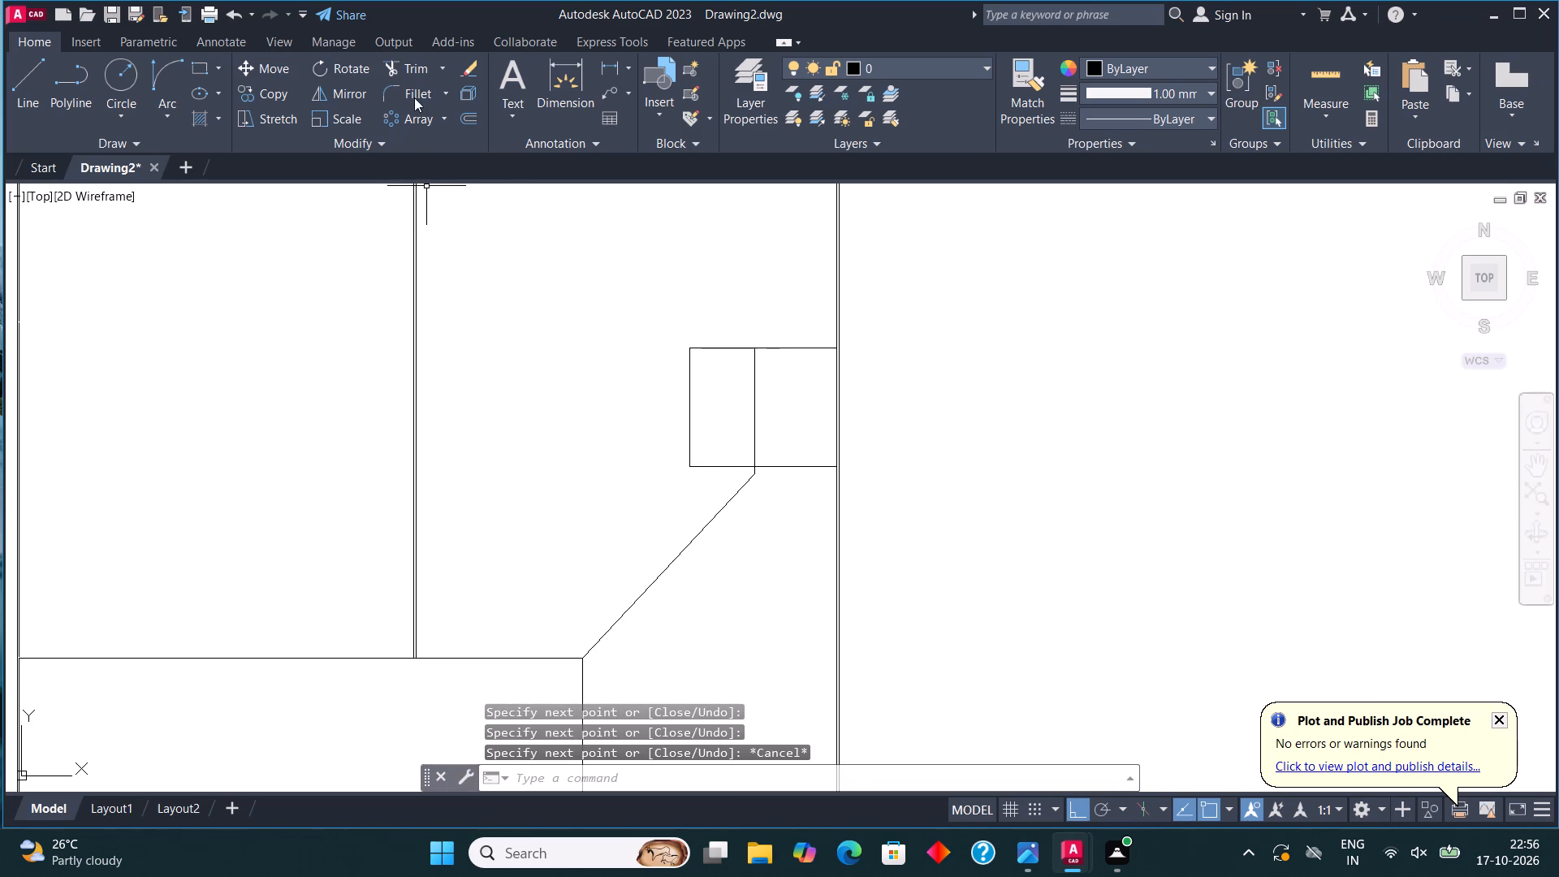
# Trim away the vertical line crossing the box and the sloped line with its stub below it.
pyautogui.click(411, 69)
pyautogui.moveTo(704, 371); pyautogui.dragTo(784, 408)
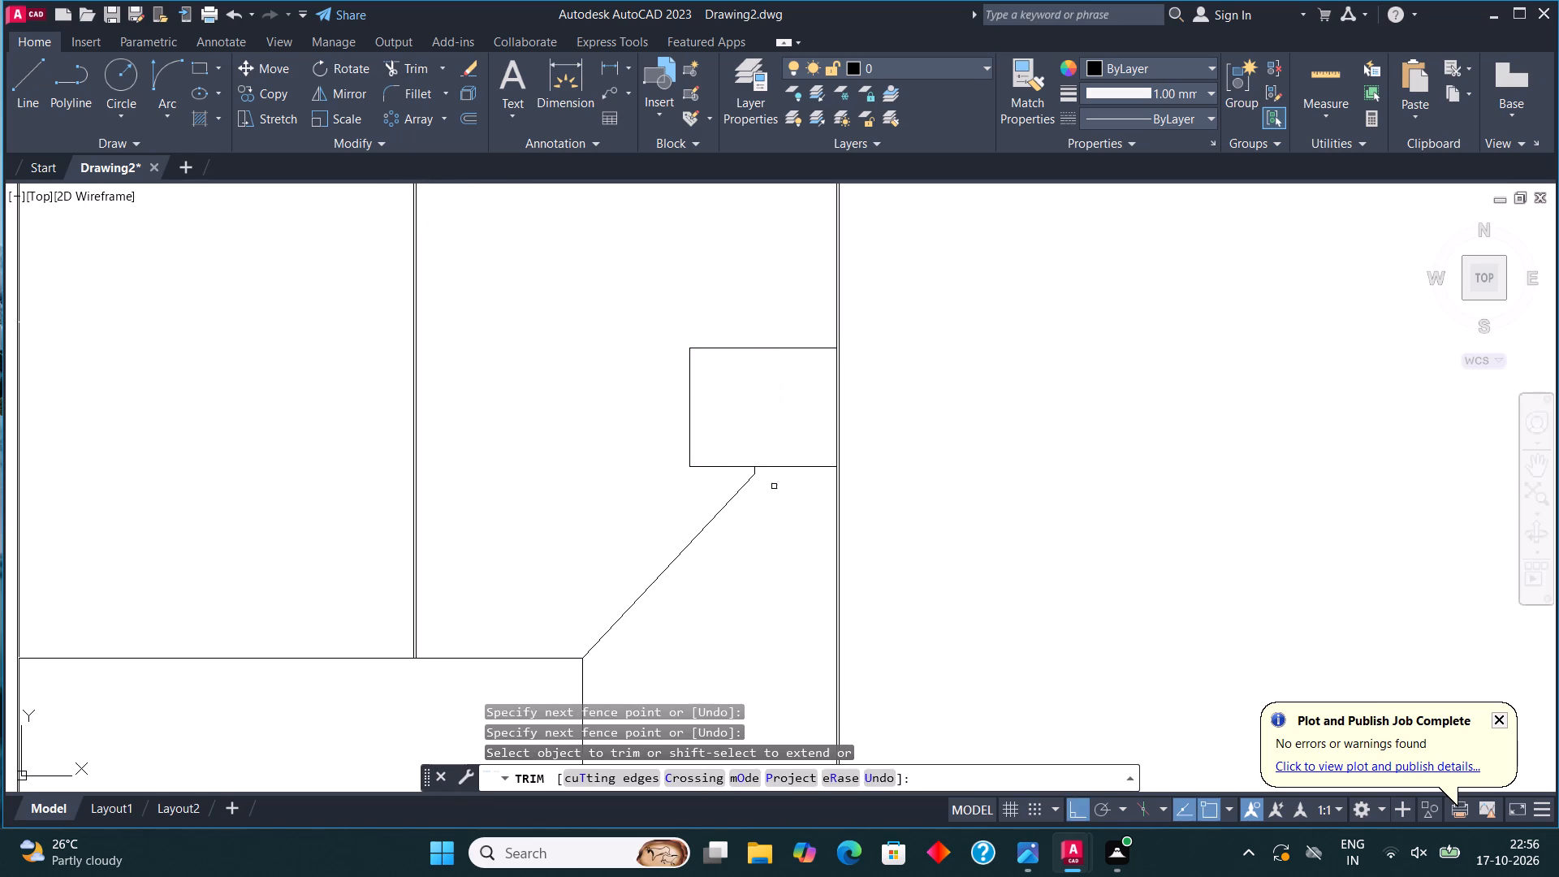
pyautogui.moveTo(764, 492); pyautogui.dragTo(687, 509)
pyautogui.scroll(3, 749, 473)
pyautogui.moveTo(741, 468); pyautogui.dragTo(850, 446)
pyautogui.scroll(-5, 726, 482)
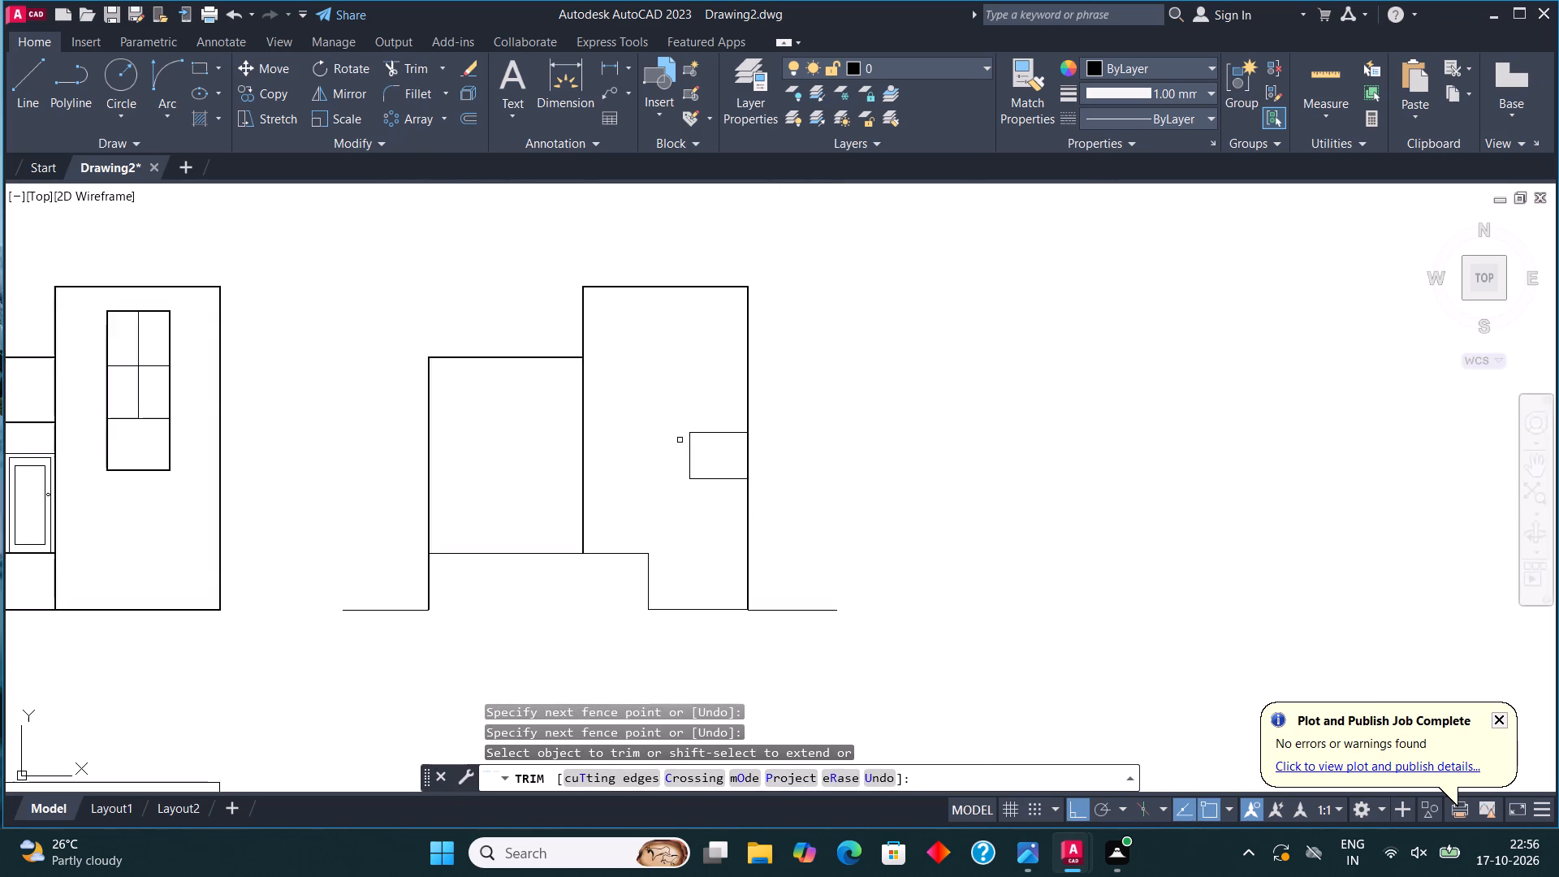
# With Ortho off, draw a sloped line from just below the step's top corner to the underside of the box.
pyautogui.scroll(2, 666, 400)
pyautogui.scroll(-2, 666, 400)
pyautogui.moveTo(763, 563); pyautogui.dragTo(707, 481, button='middle')
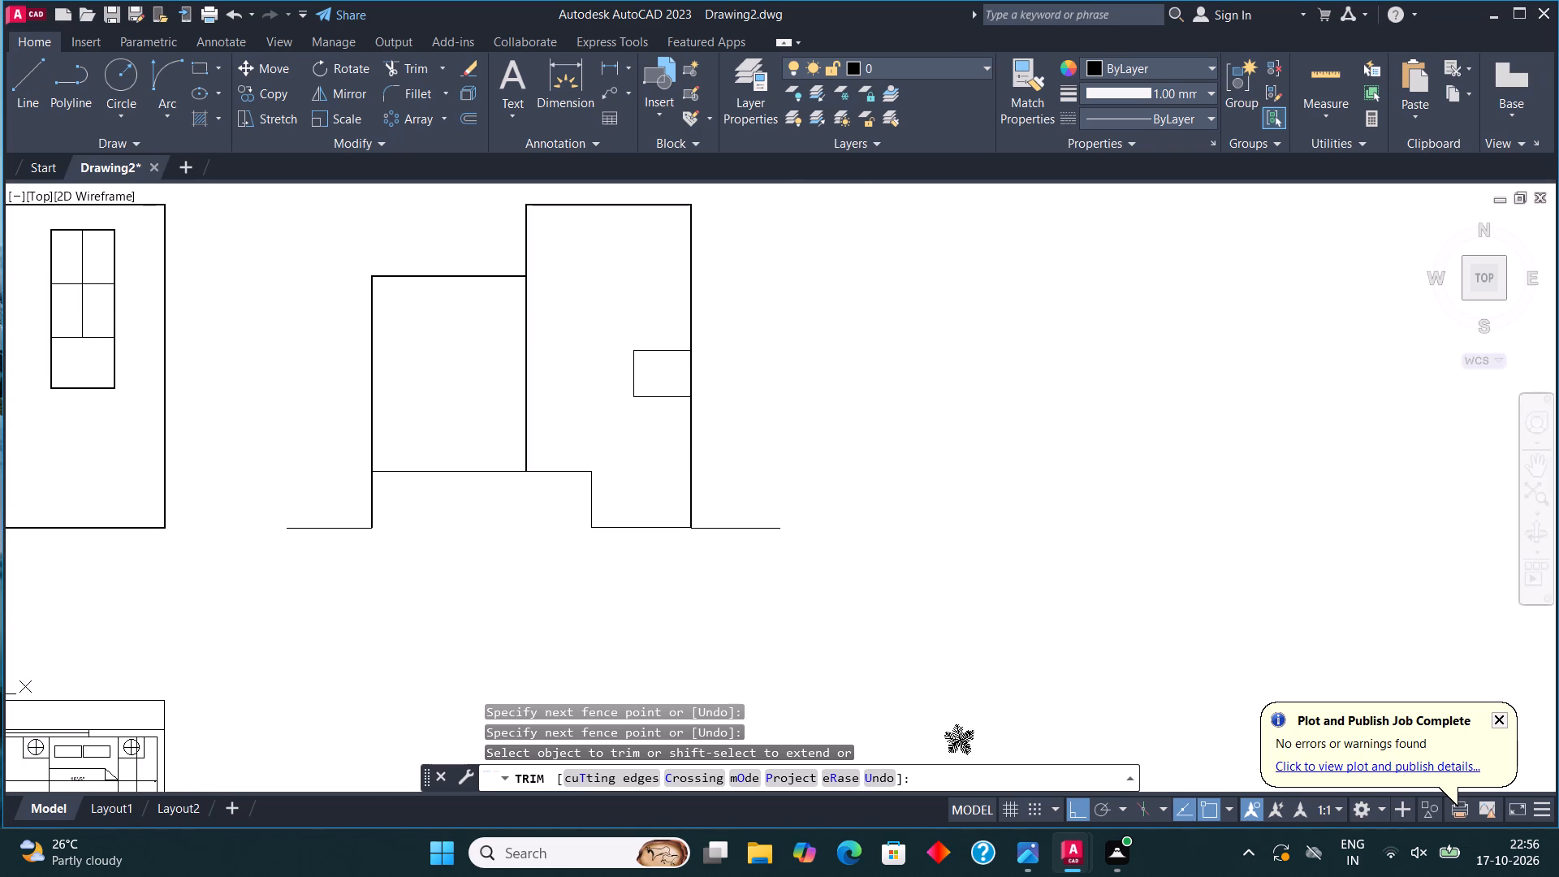
pyautogui.click(11, 96)
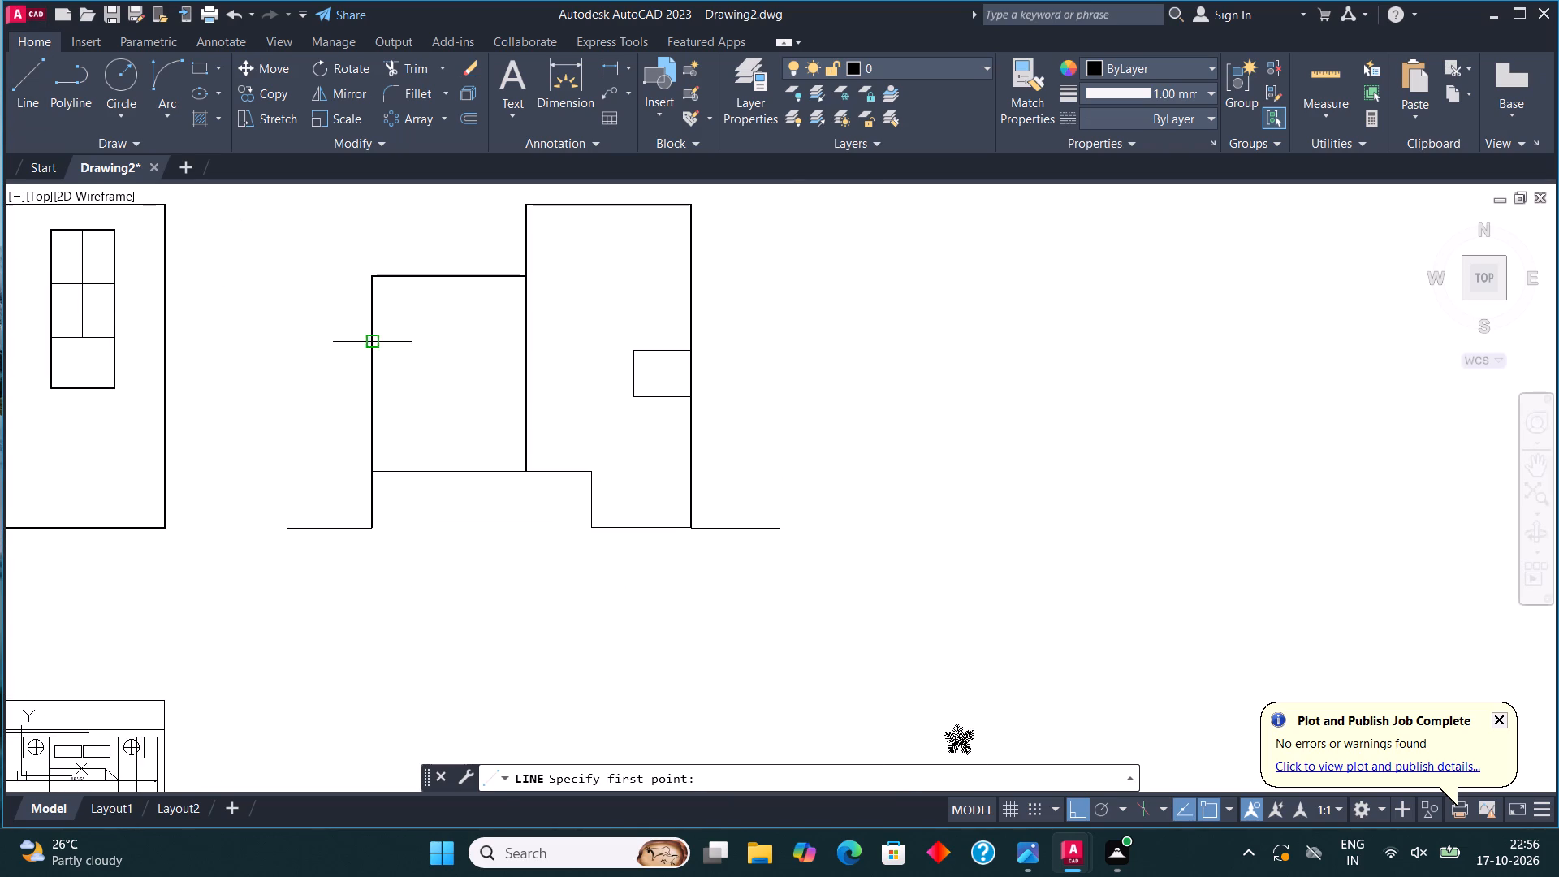
pyautogui.click(591, 486)
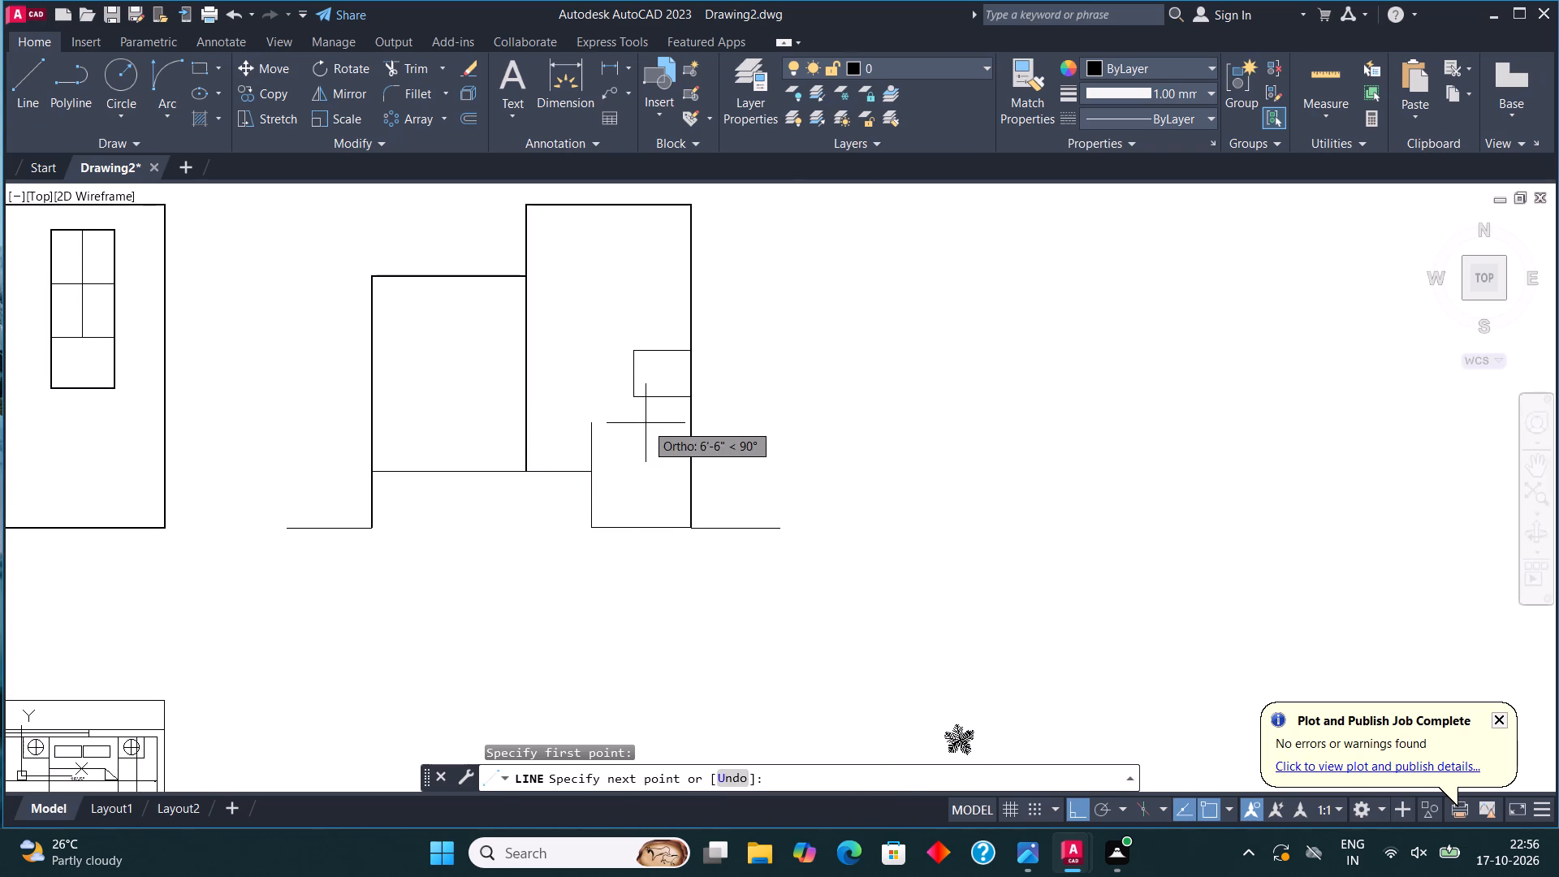
pyautogui.press('F8')
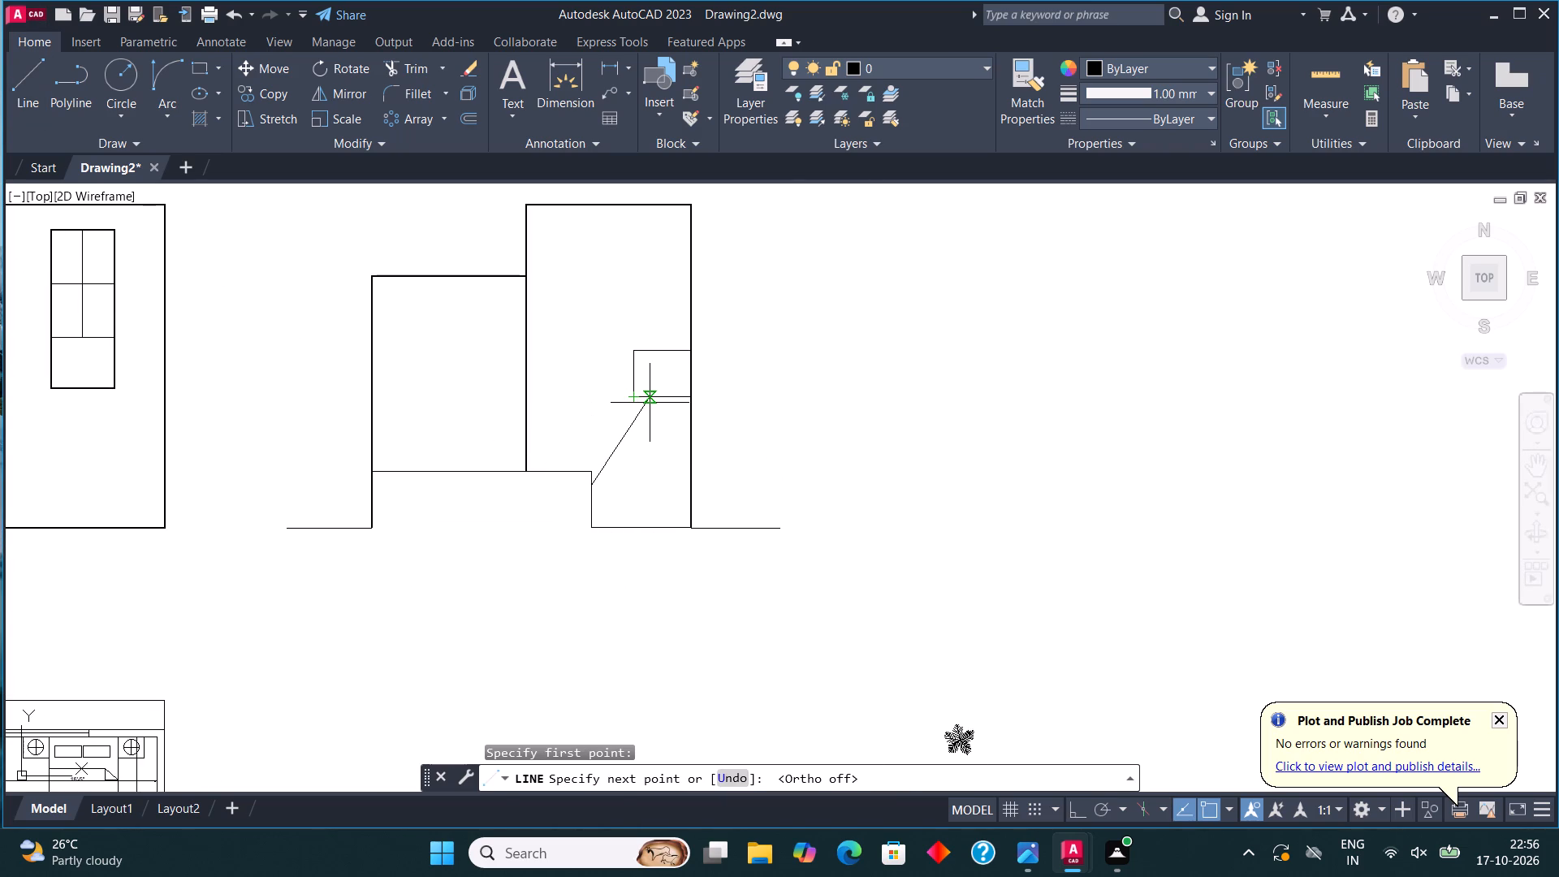
pyautogui.scroll(3, 633, 401)
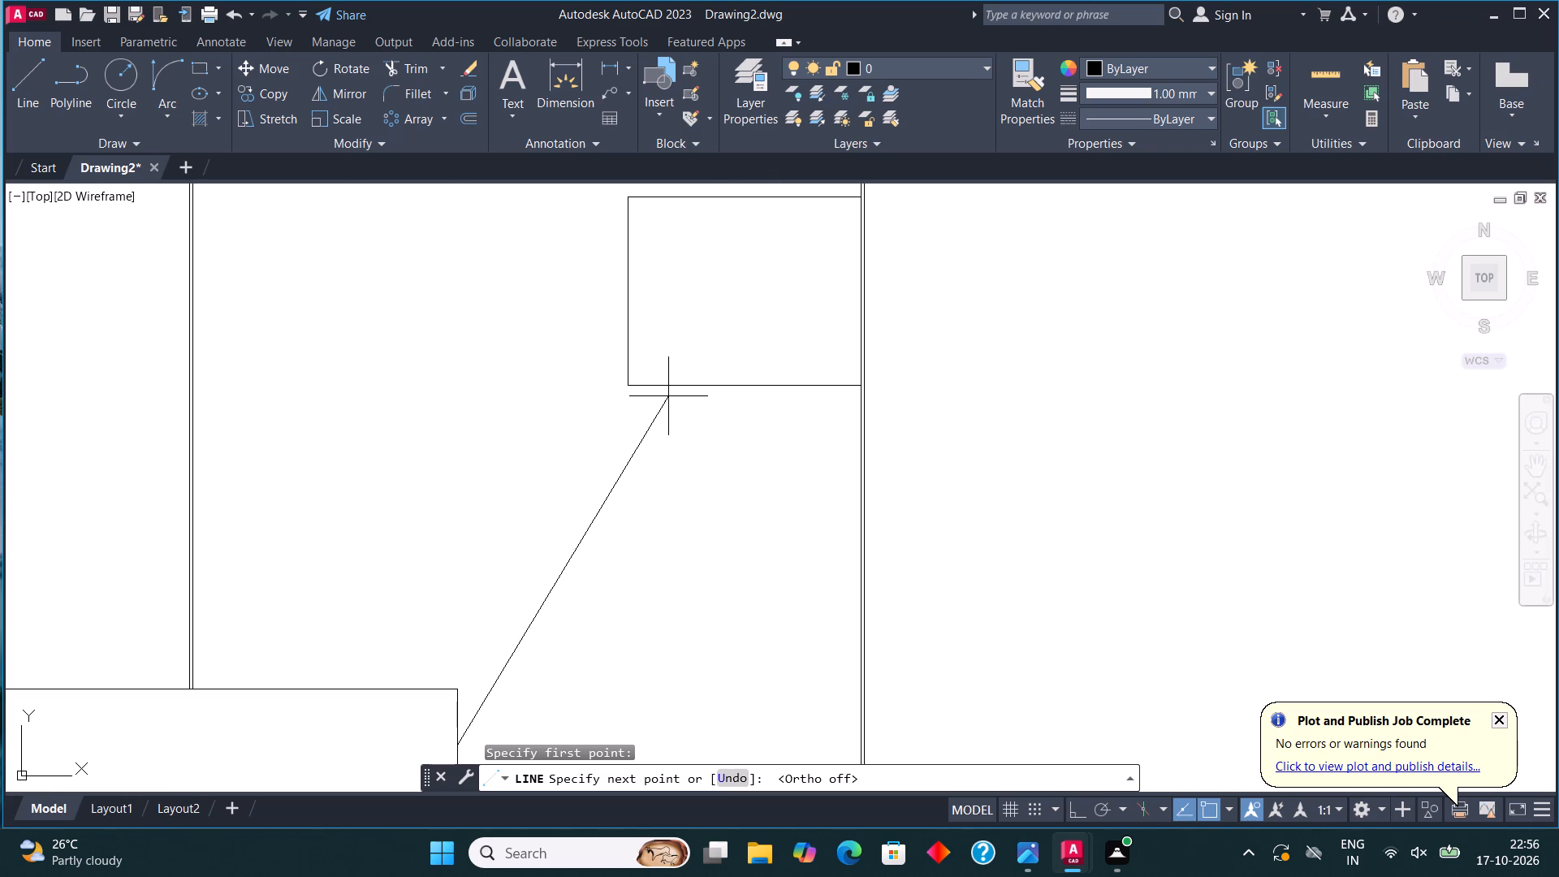
pyautogui.click(670, 390)
pyautogui.scroll(-5, 684, 413)
pyautogui.press('Escape')
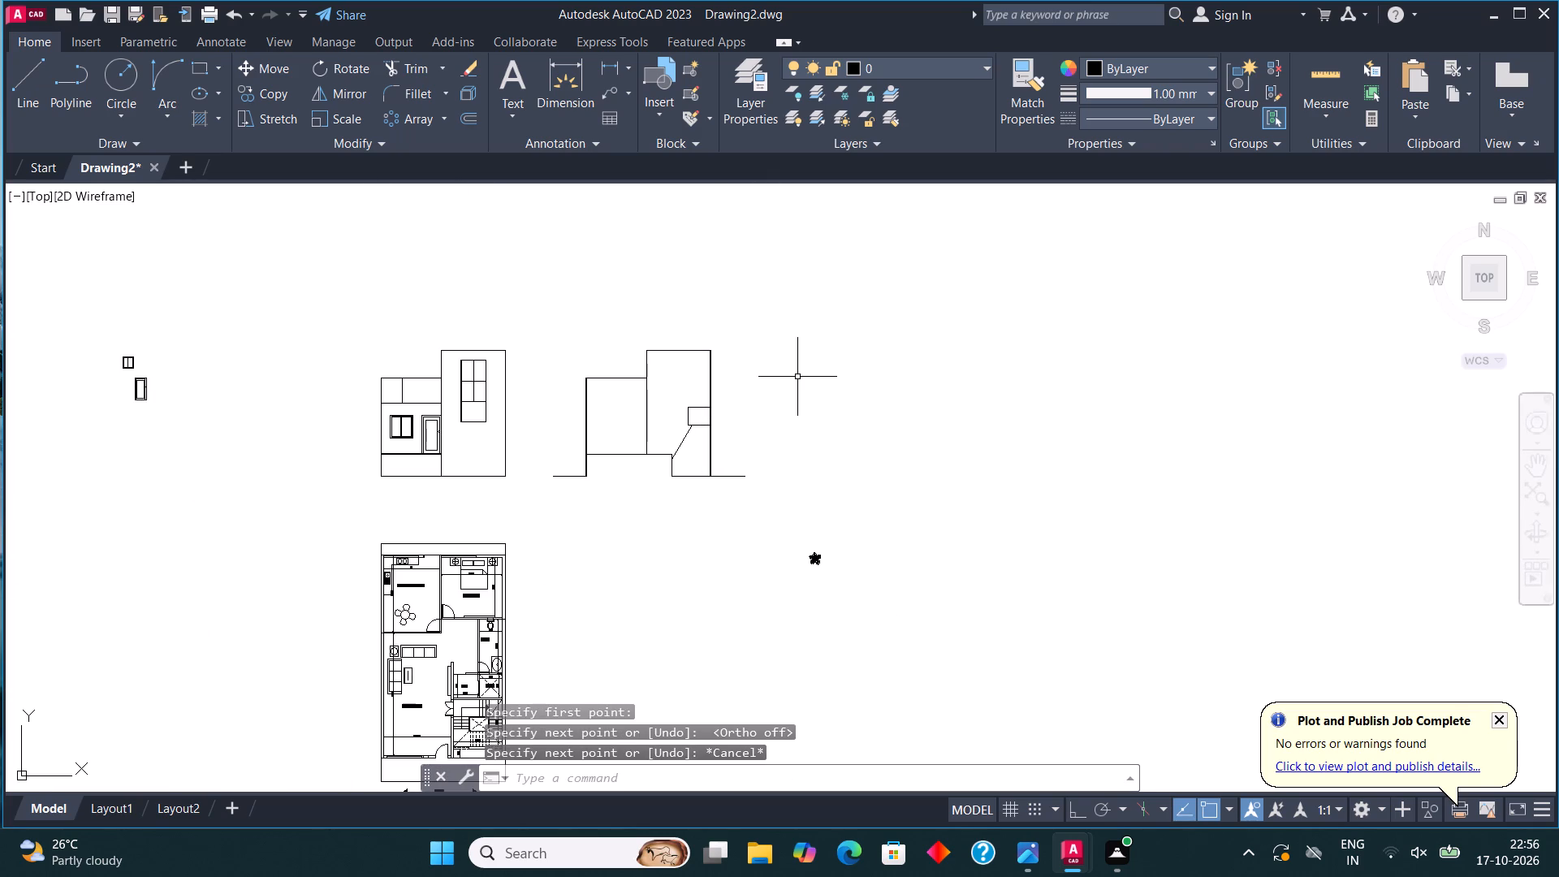
# Draw a line from the small box's inner top corner sloping up, then across to the tall block's inner wall.
pyautogui.scroll(2, 672, 443)
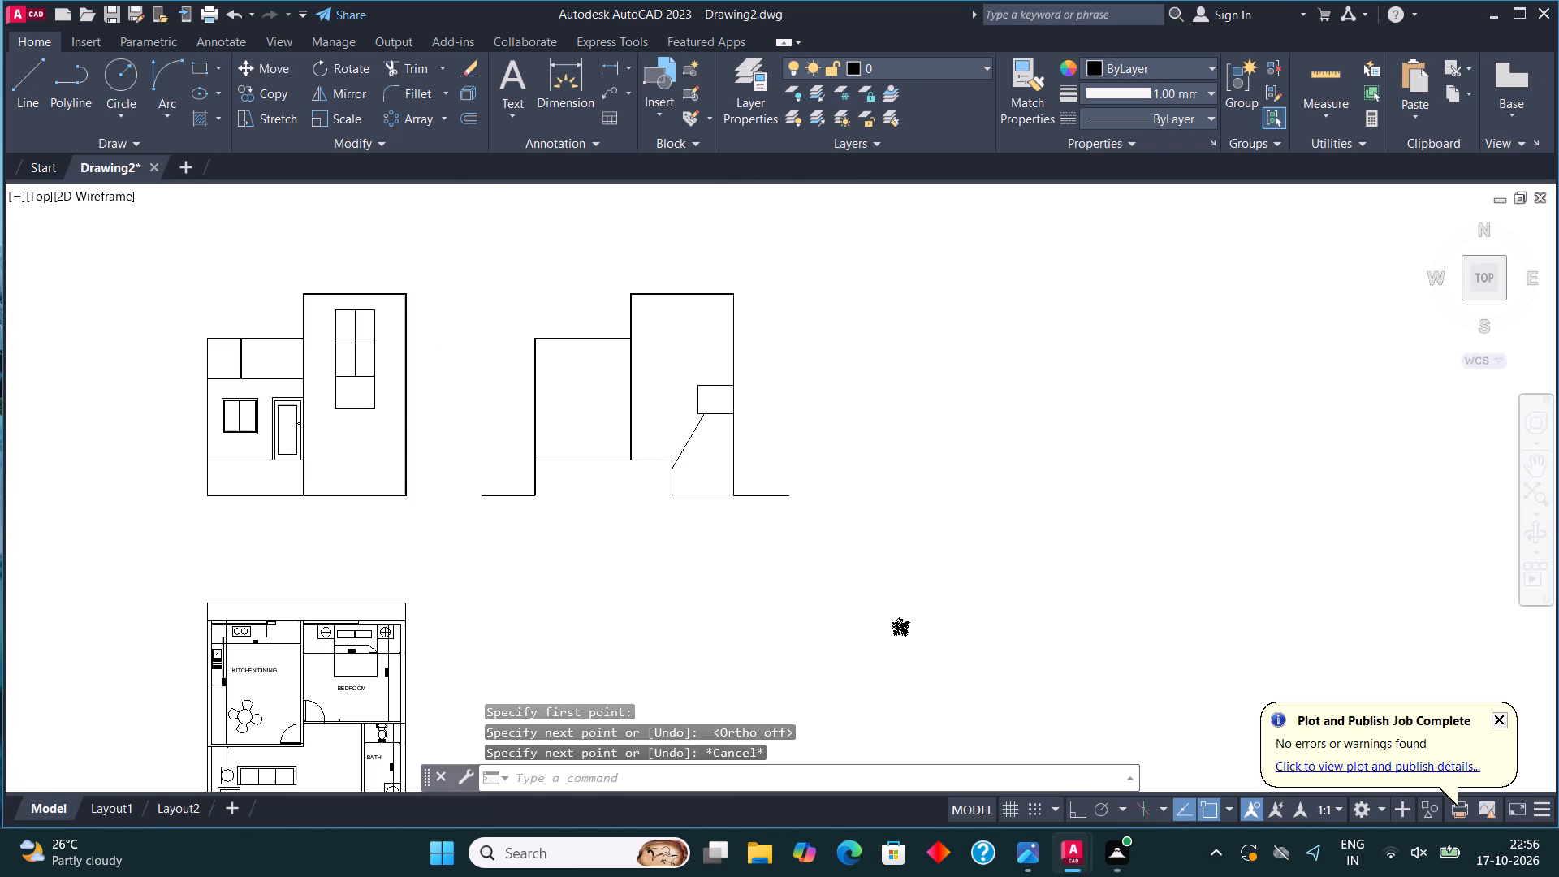
pyautogui.moveTo(705, 397); pyautogui.dragTo(723, 477, button='middle')
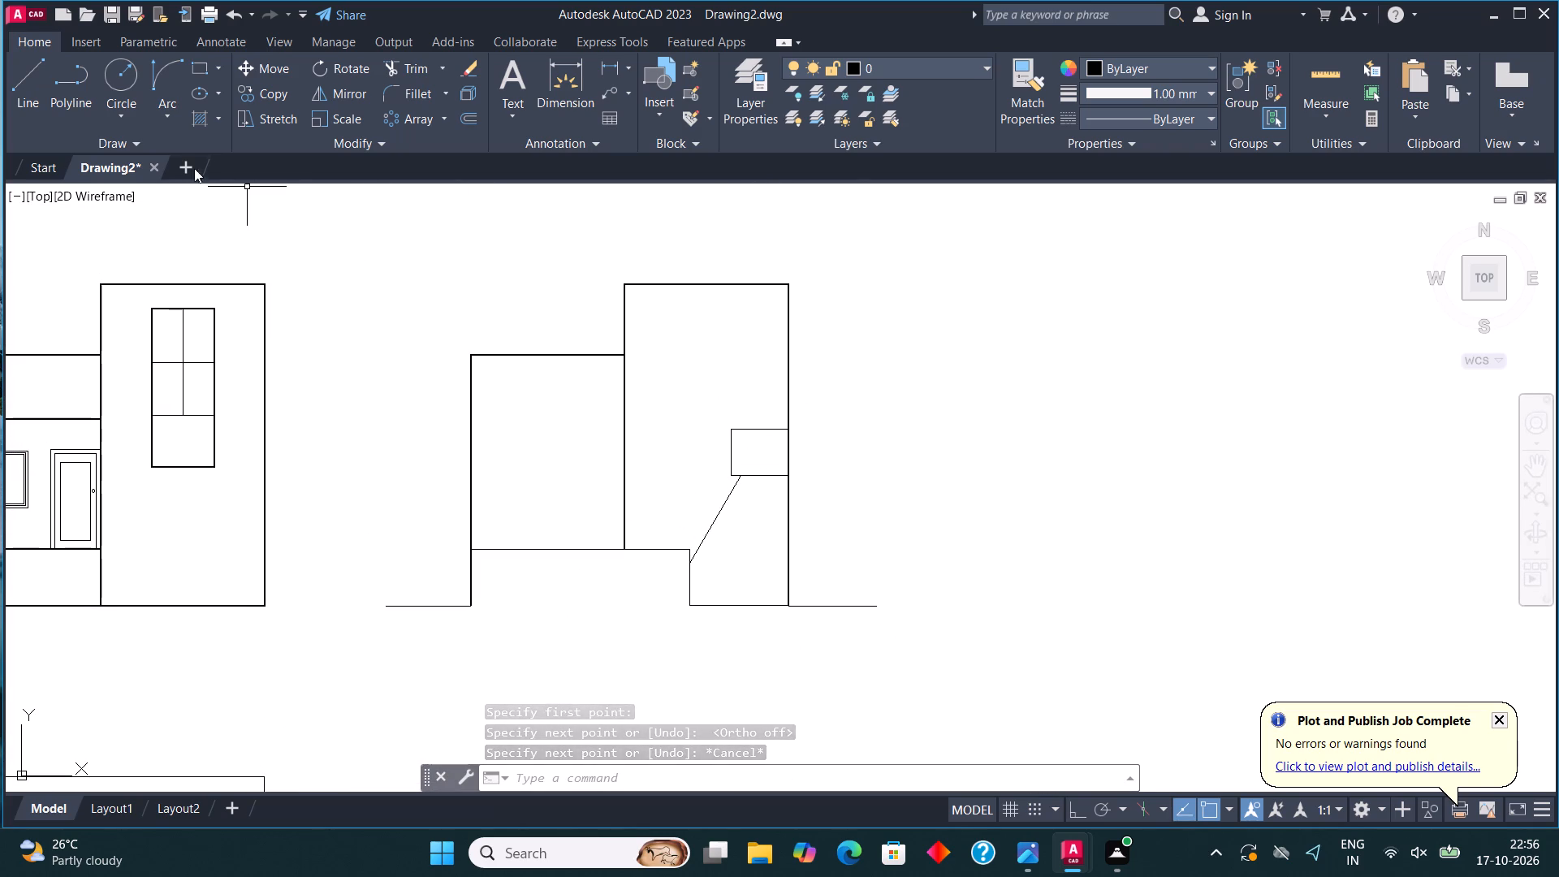
pyautogui.click(14, 81)
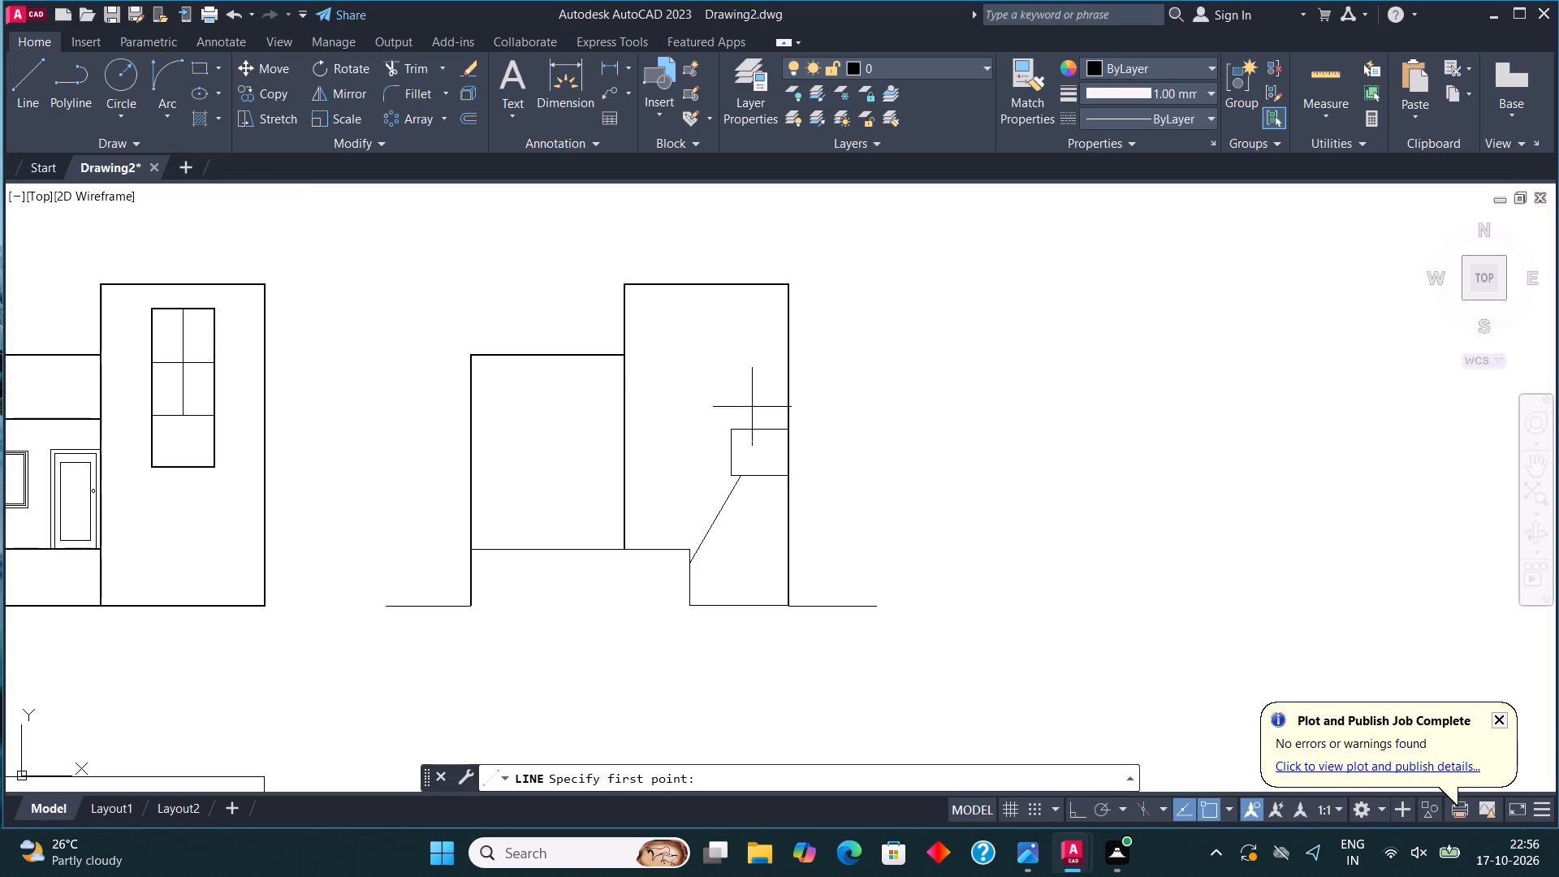
pyautogui.click(729, 433)
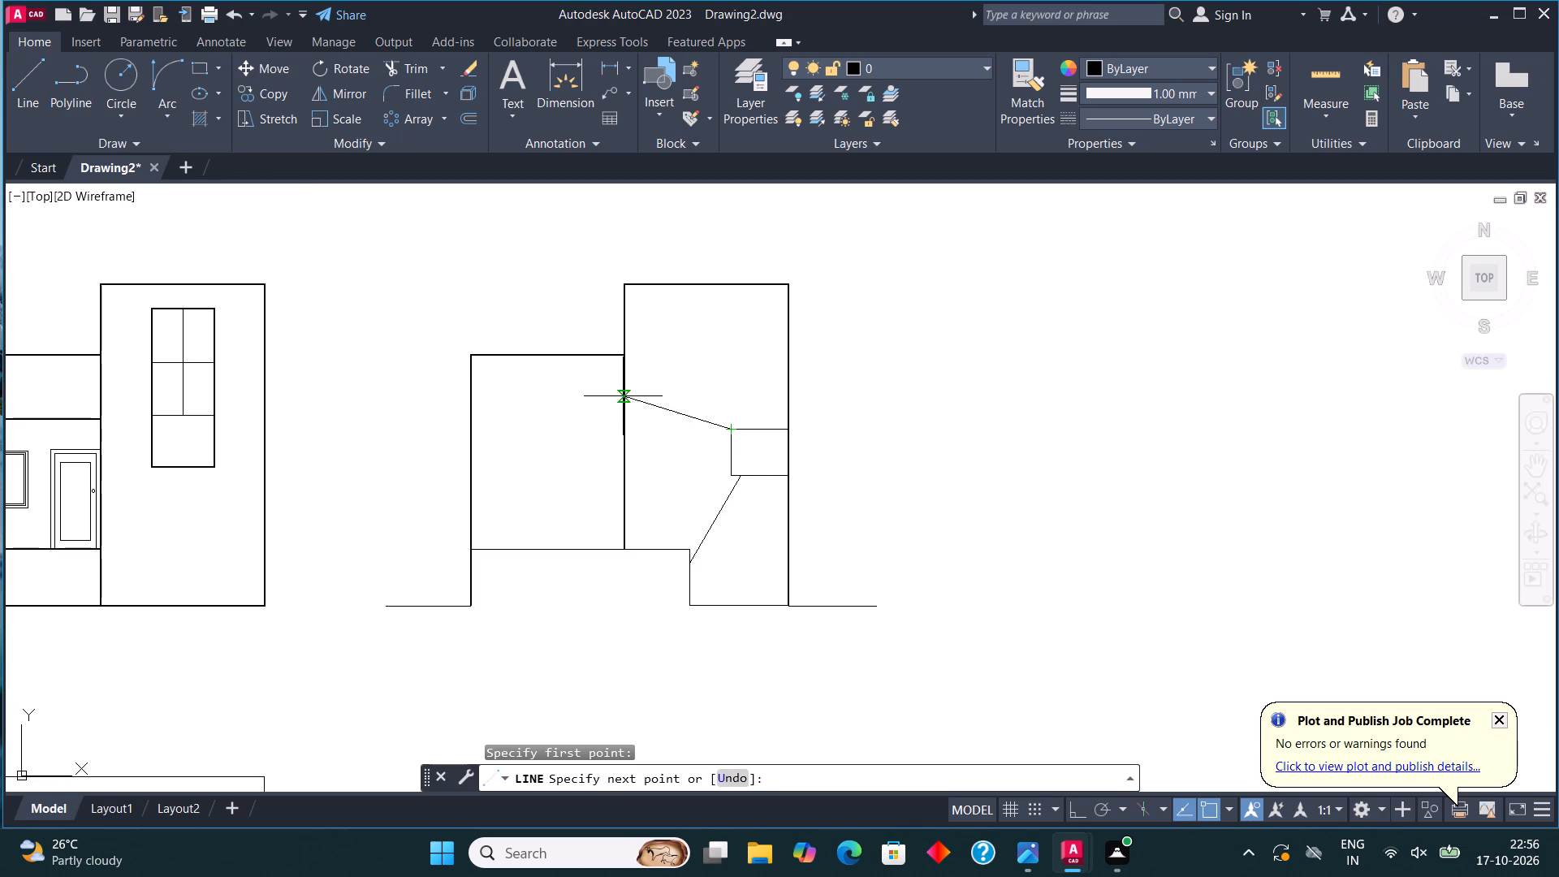
pyautogui.click(654, 386)
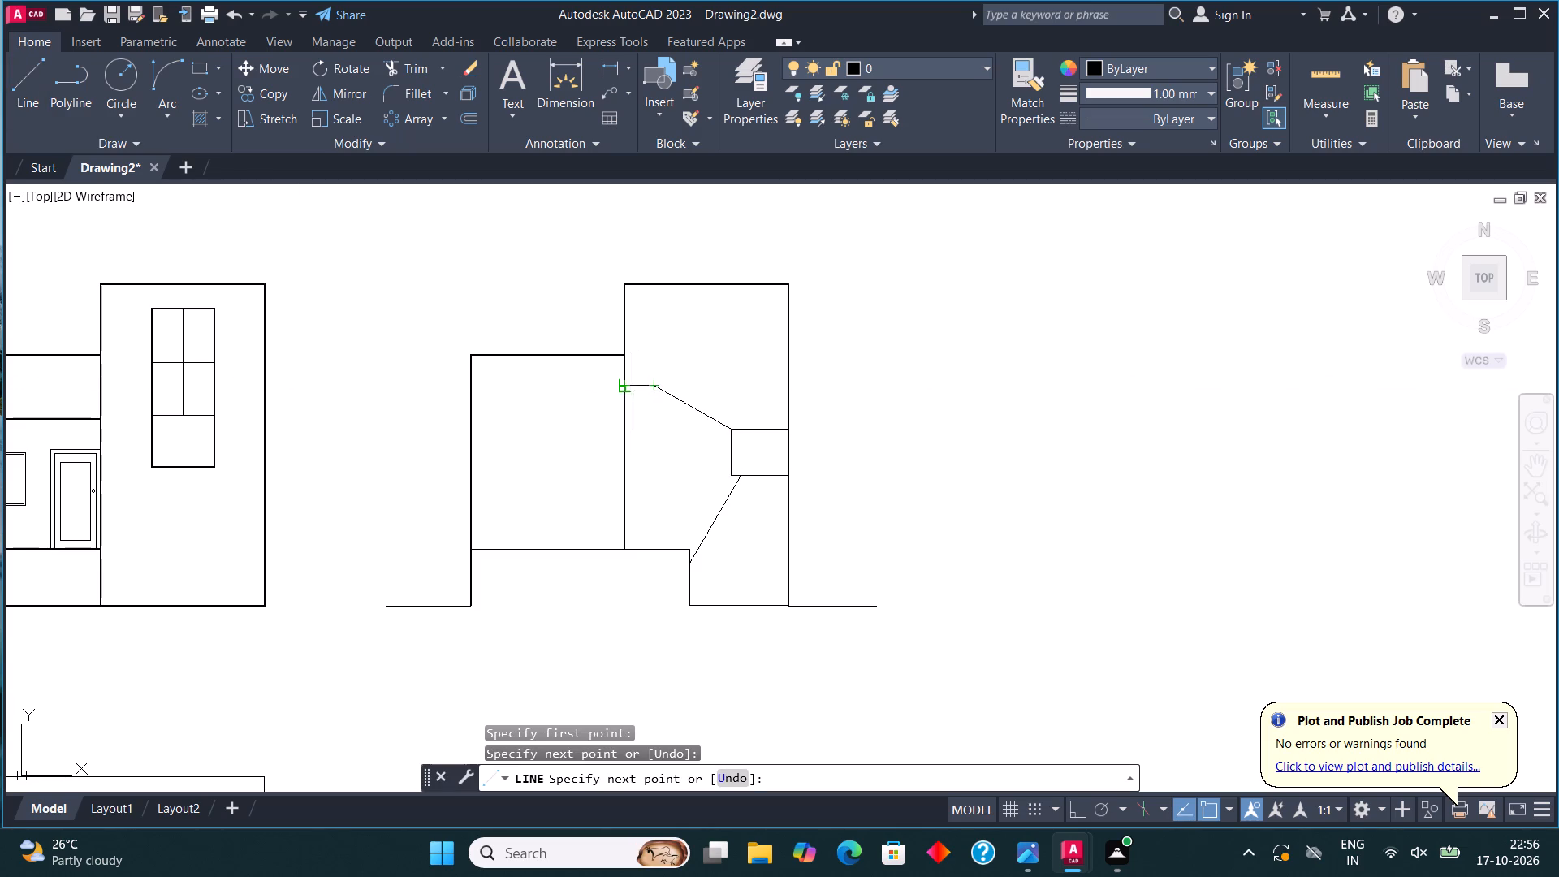
pyautogui.click(628, 389)
pyautogui.press('Escape')
# Stretch the lower end of the sloped line beneath the box up to the step's top corner.
pyautogui.scroll(-2, 696, 357)
pyautogui.scroll(2, 712, 418)
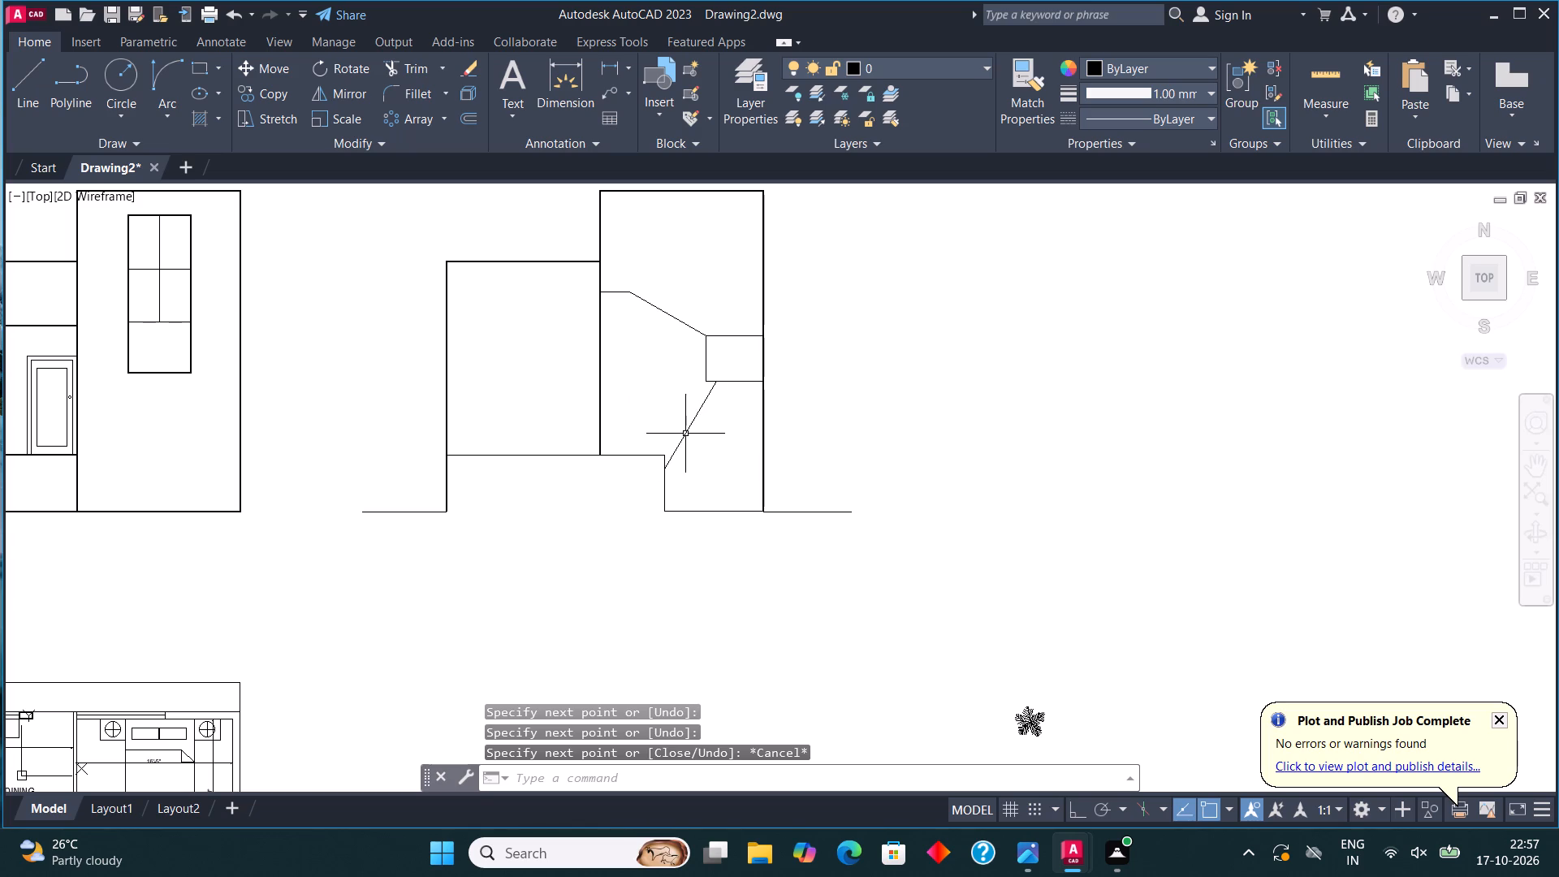
pyautogui.click(685, 434)
pyautogui.click(664, 471)
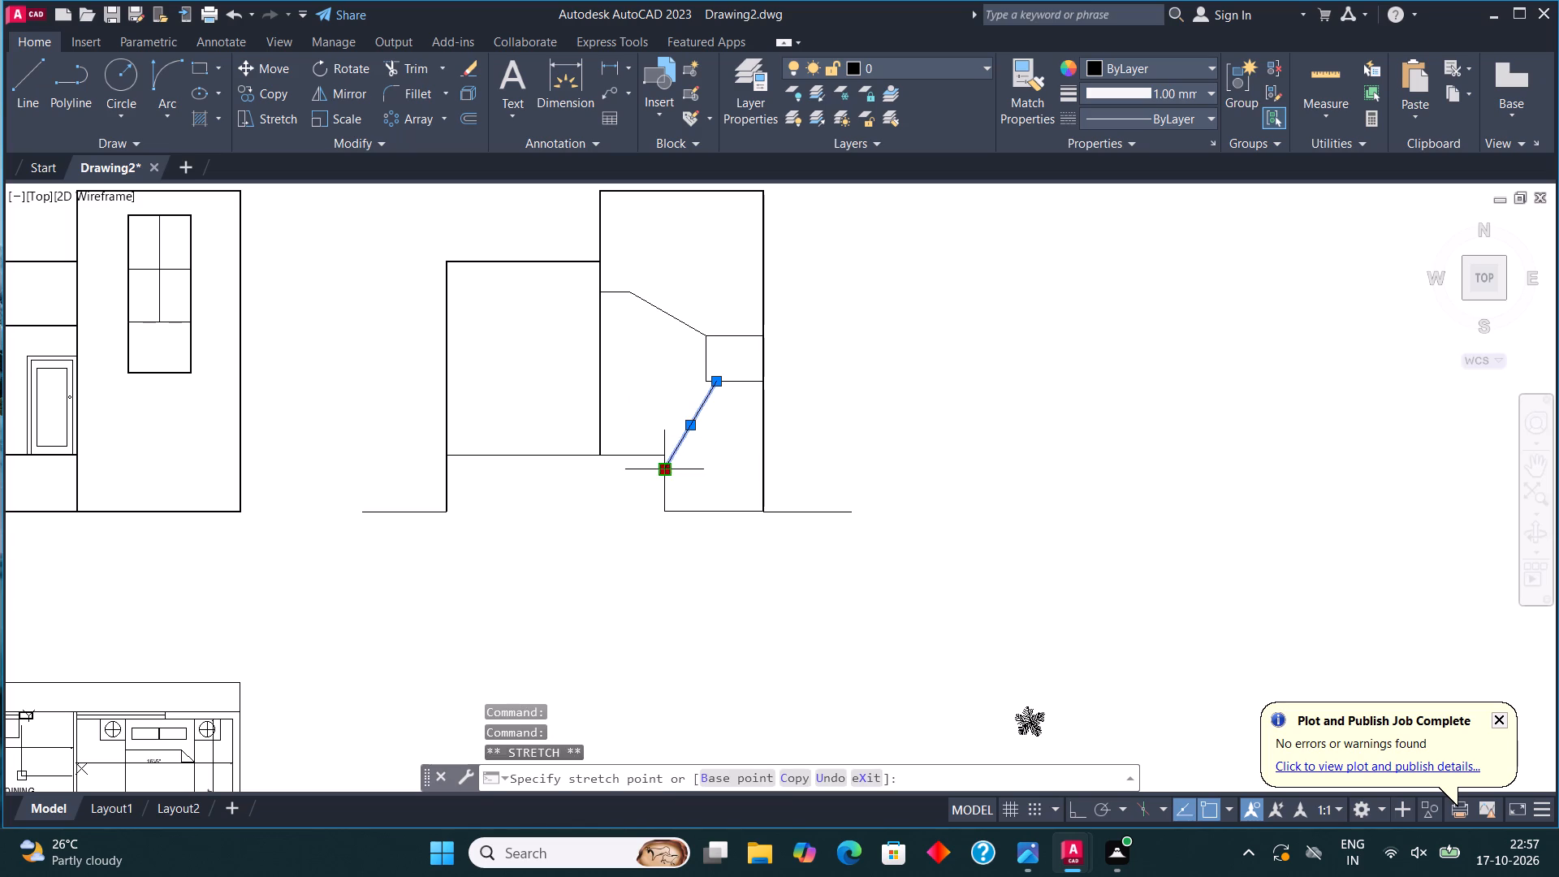
pyautogui.click(667, 451)
pyautogui.press('Escape')
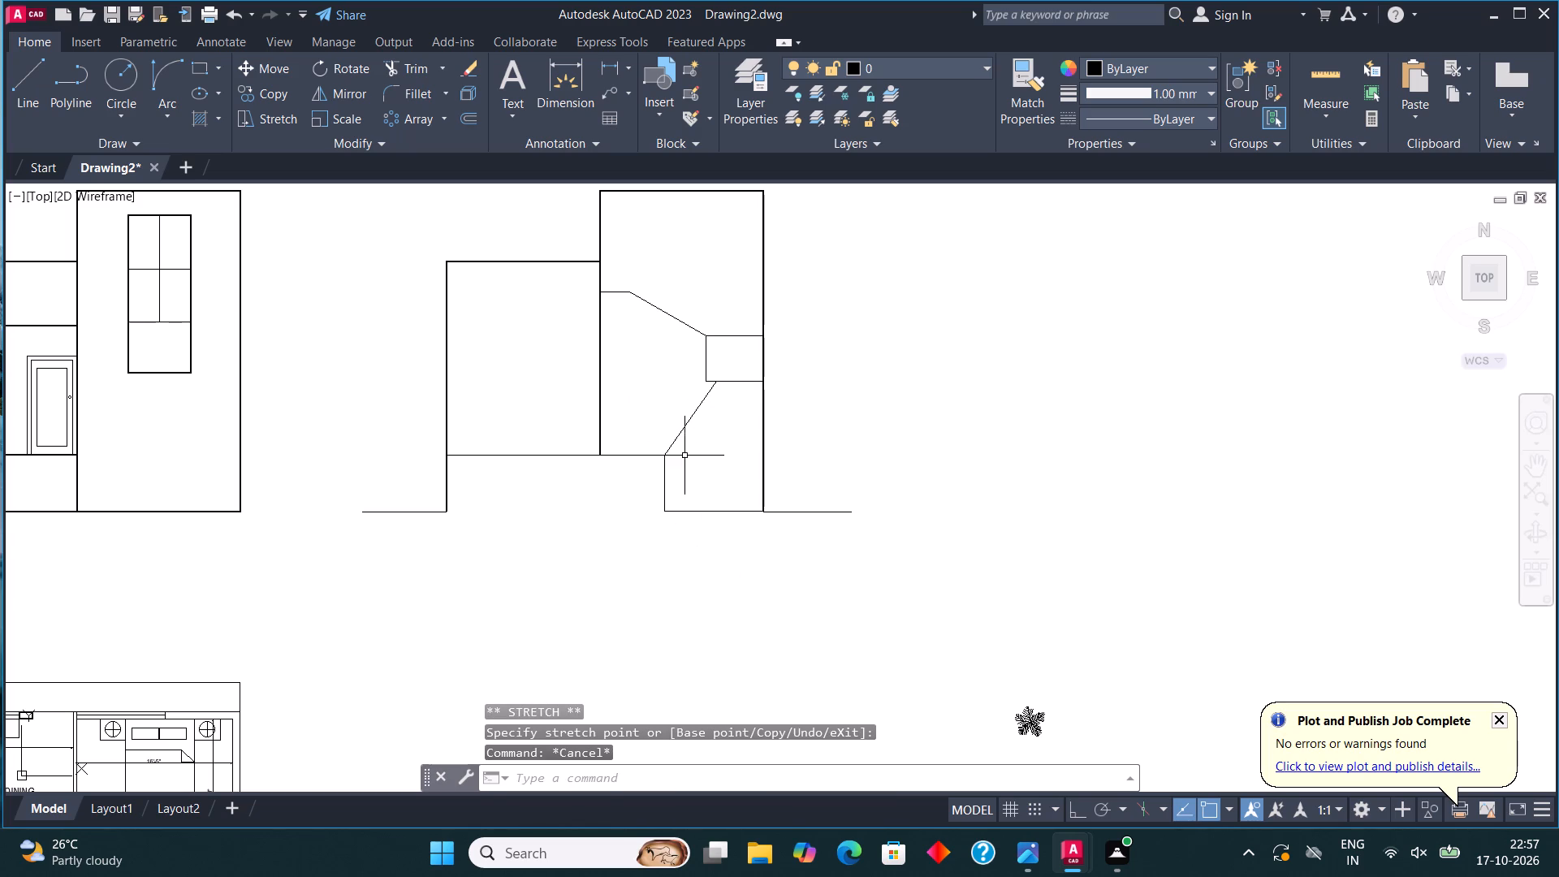
# Extend the box's top edge to meet the tall block's outer wall.
pyautogui.click(713, 335)
pyautogui.scroll(3, 746, 345)
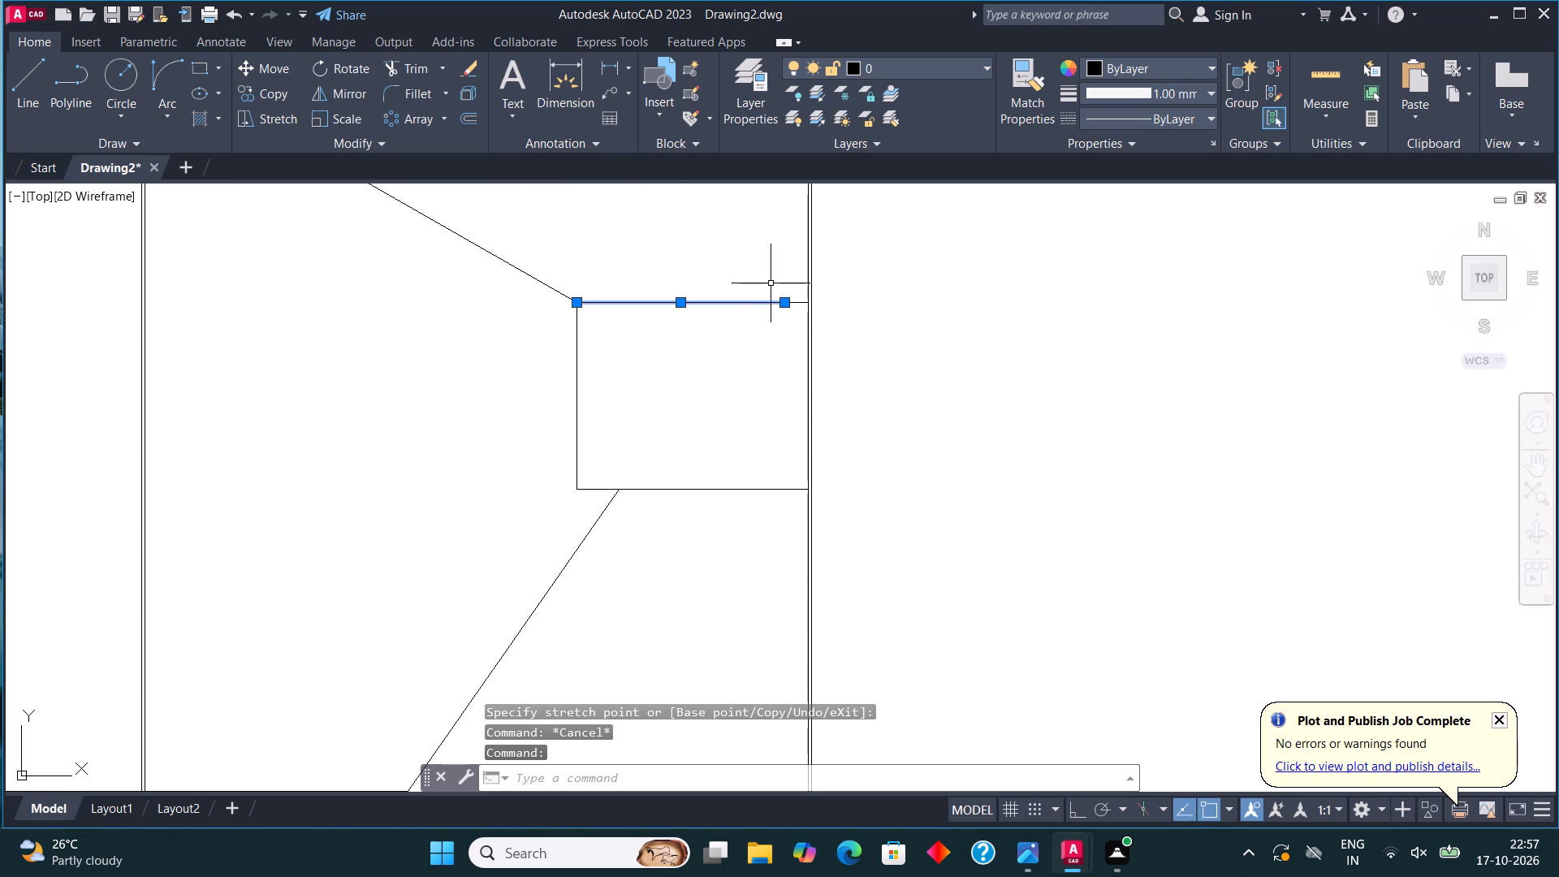
pyautogui.click(784, 304)
pyautogui.click(806, 300)
pyautogui.press('Escape')
# Offset the box's top edge downward at 10" intervals to make five tread lines inside the box.
pyautogui.click(732, 305)
pyautogui.click(469, 127)
pyautogui.click(698, 293)
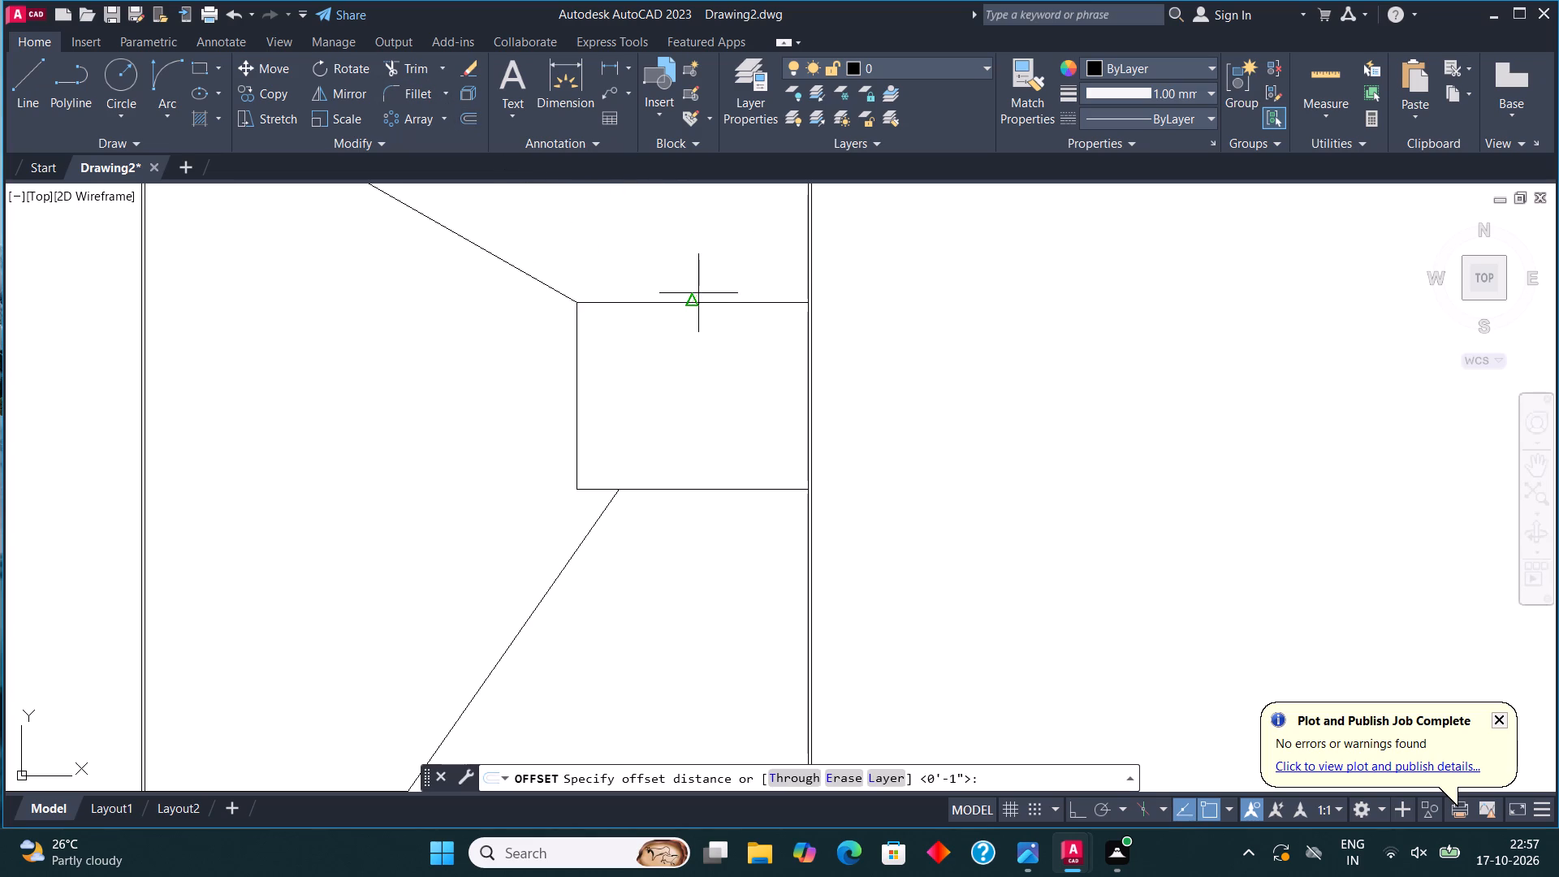
pyautogui.write('10"')
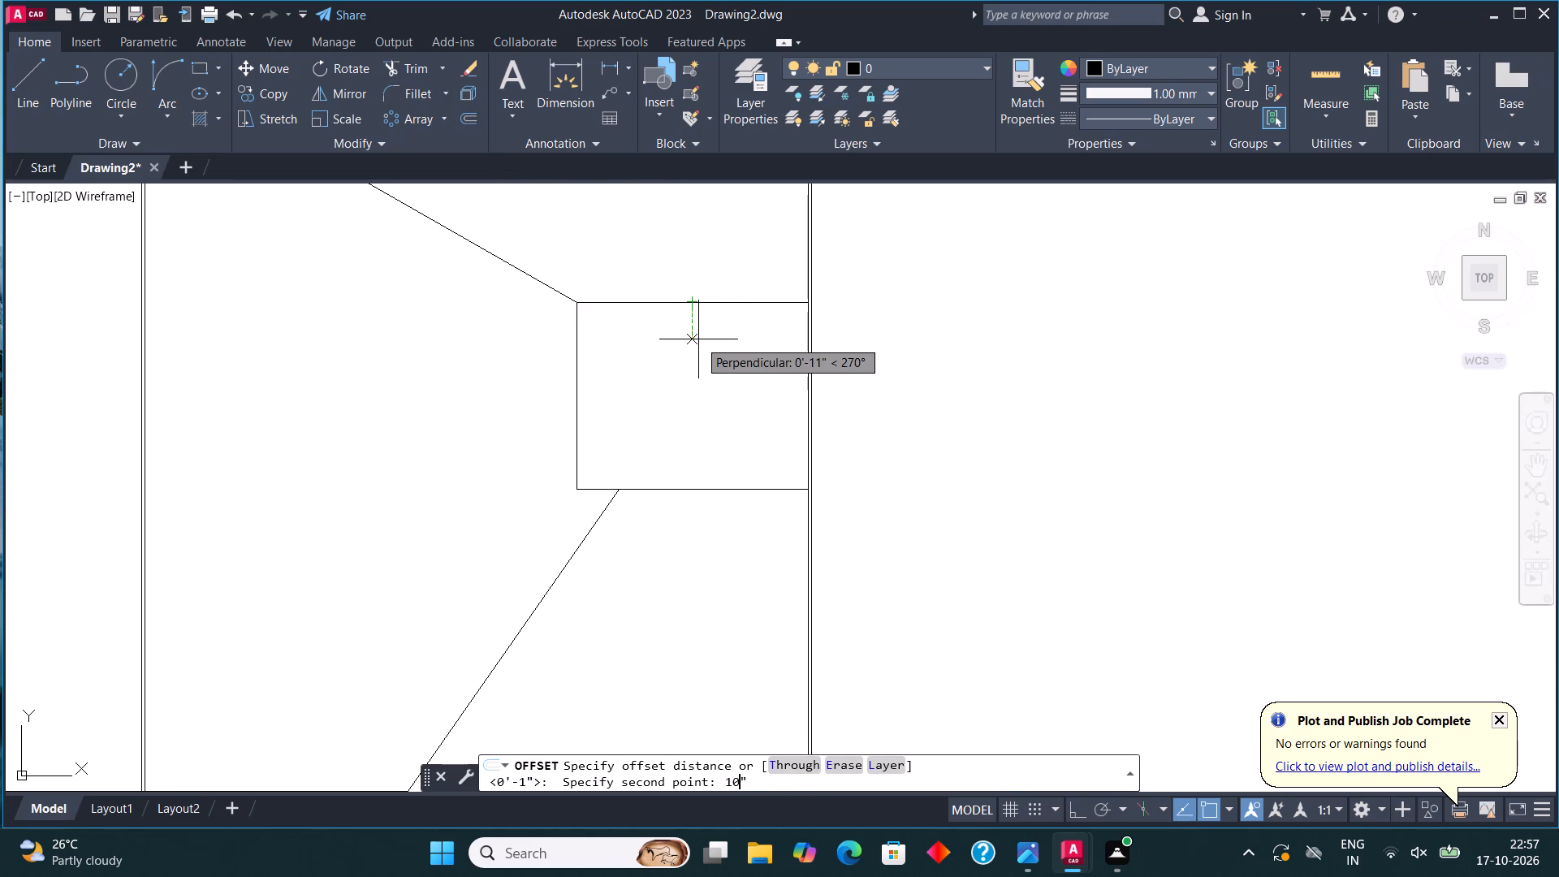
pyautogui.press('Return')
pyautogui.click(696, 391)
pyautogui.click(695, 334)
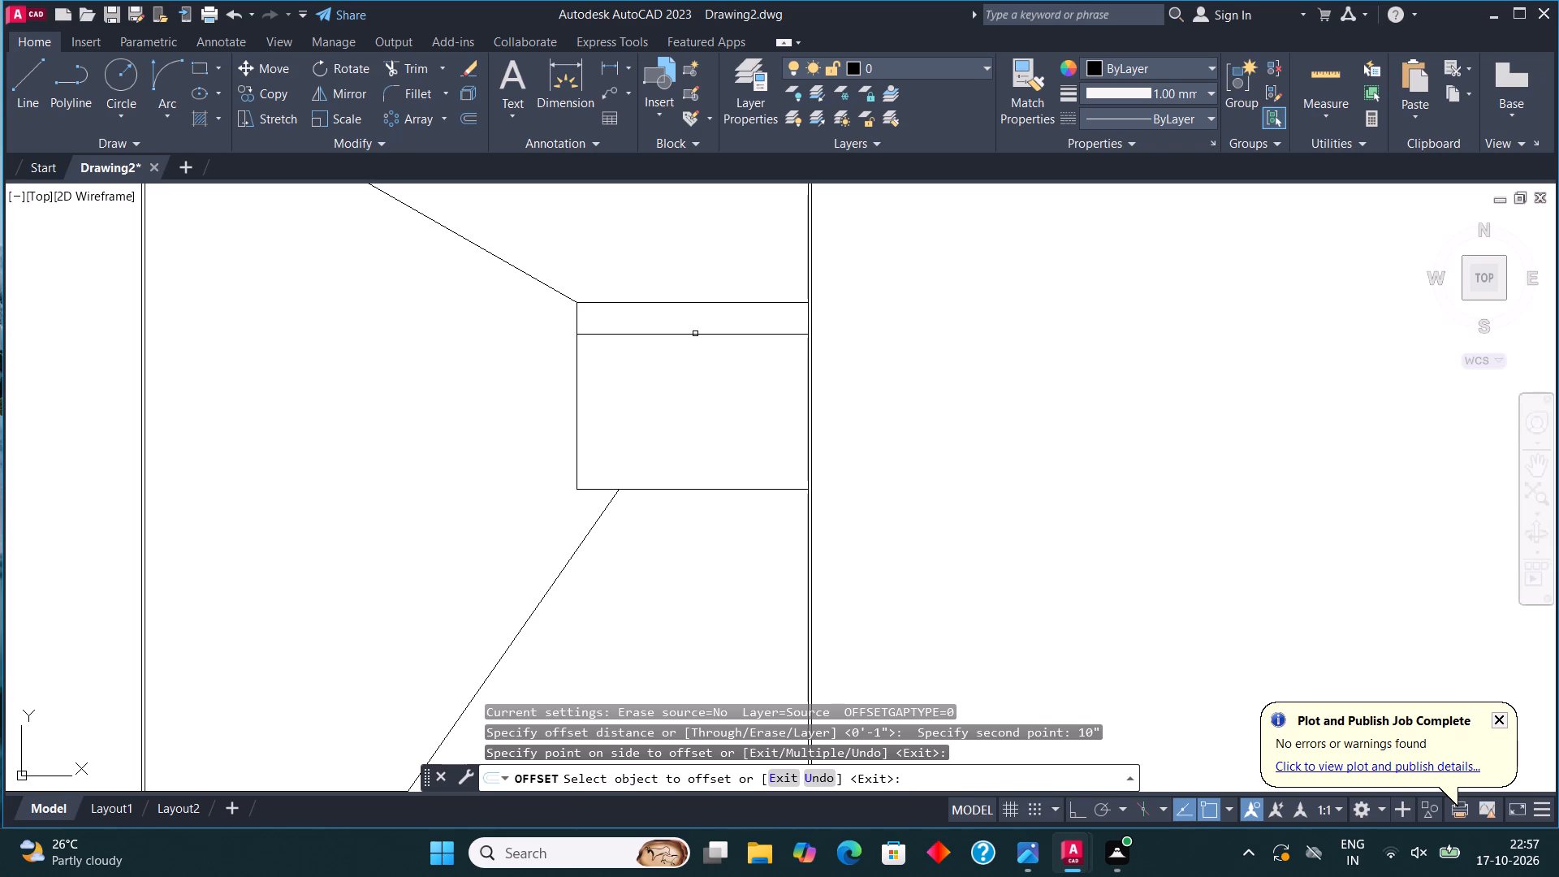
pyautogui.click(696, 371)
pyautogui.moveTo(695, 369); pyautogui.dragTo(695, 377)
pyautogui.click(695, 398)
pyautogui.click(695, 400)
pyautogui.click(694, 437)
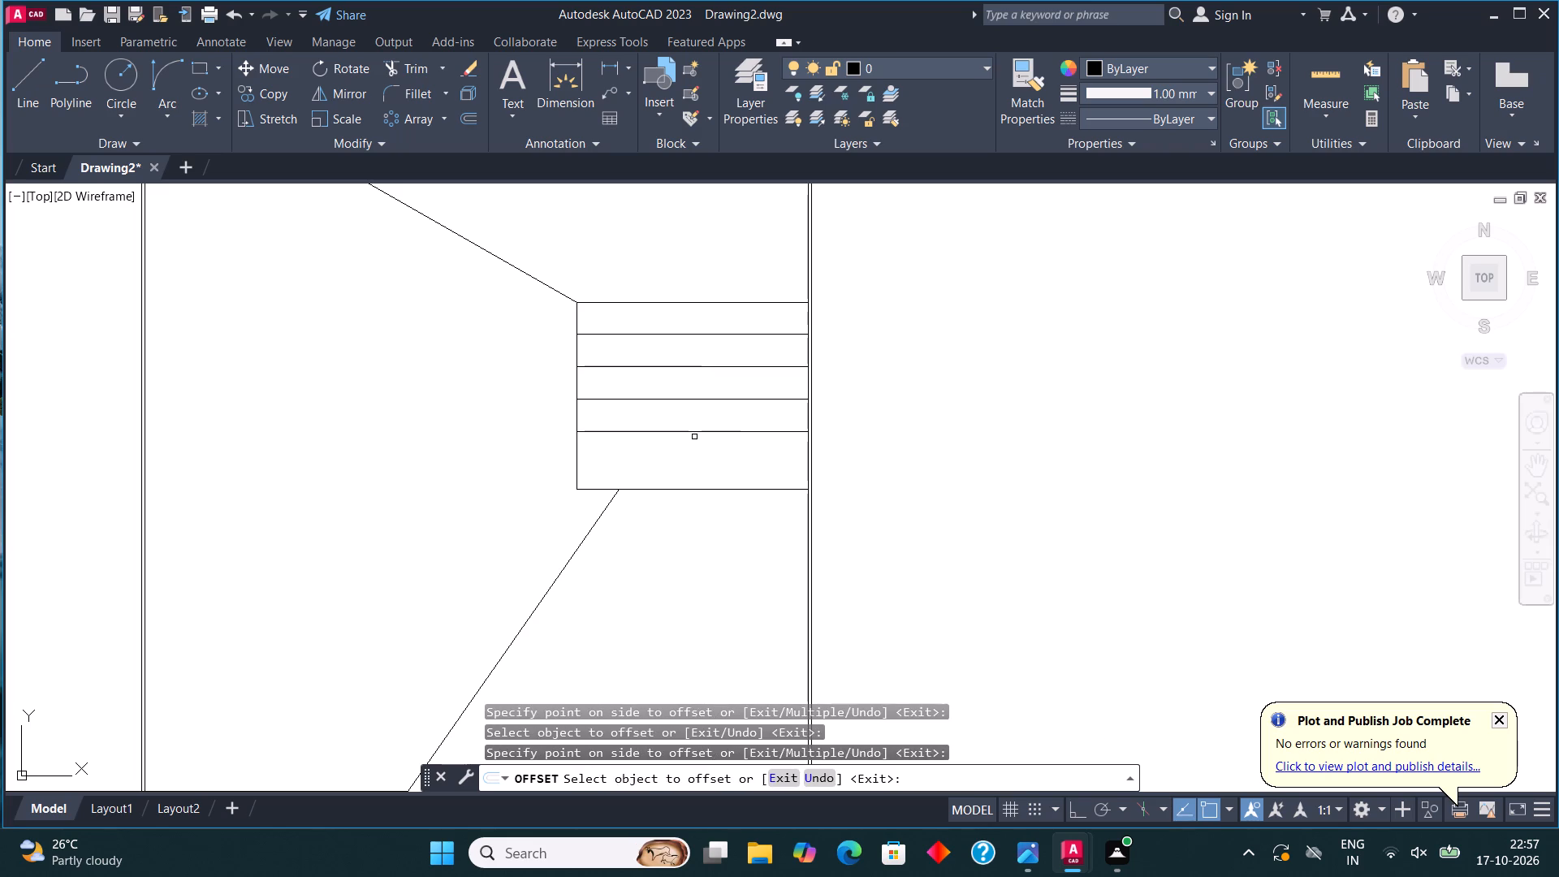
pyautogui.moveTo(694, 434); pyautogui.dragTo(698, 464)
pyautogui.click(698, 491)
pyautogui.scroll(-4, 715, 477)
pyautogui.moveTo(729, 481); pyautogui.dragTo(729, 391, button='middle')
pyautogui.scroll(1, 729, 391)
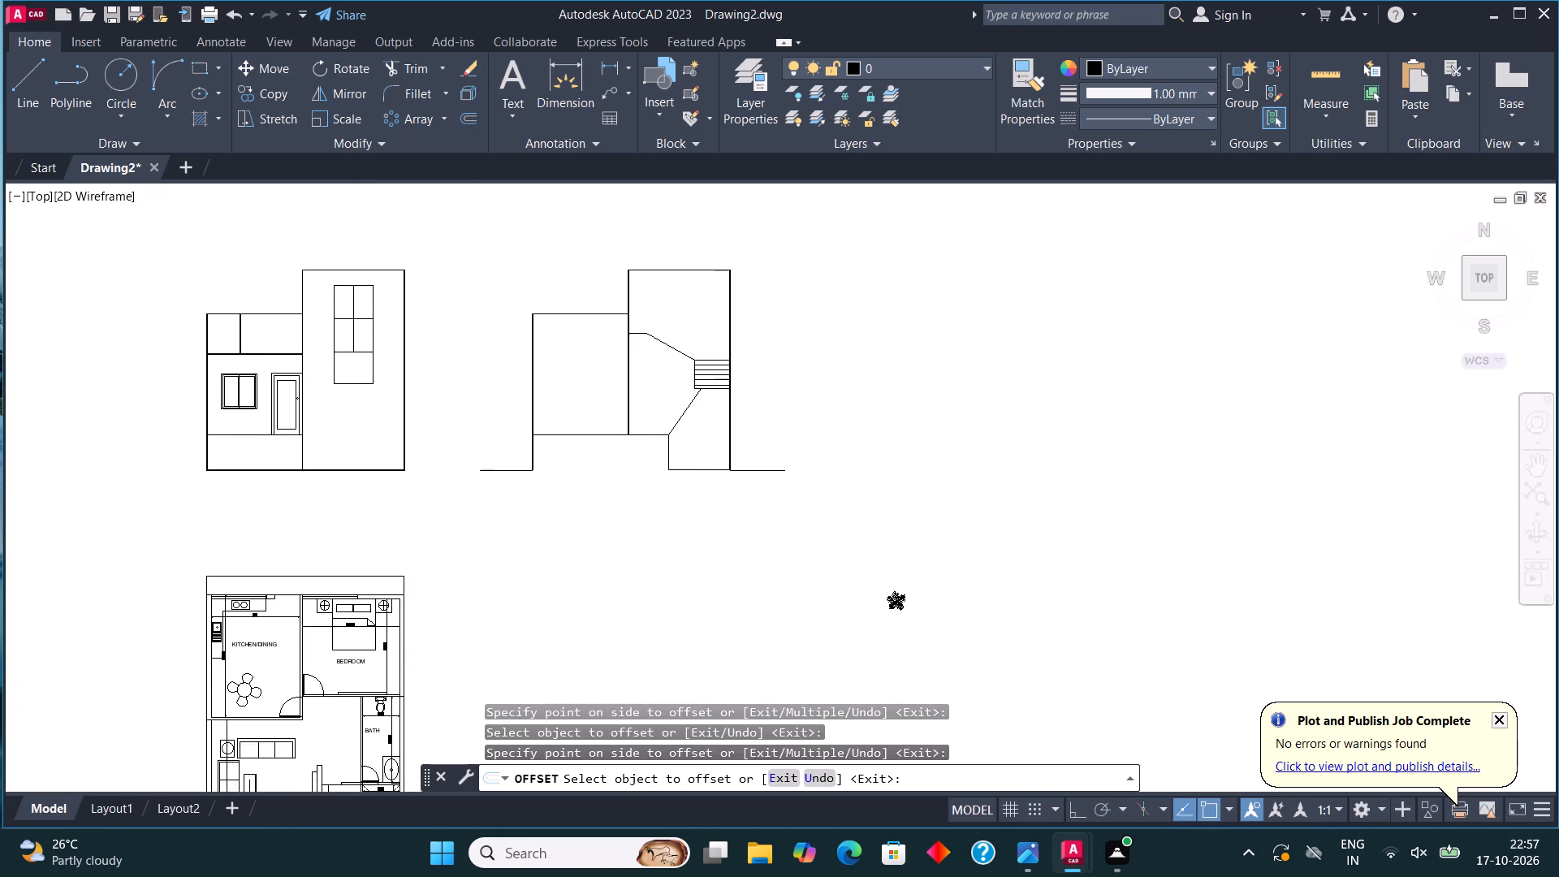
pyautogui.scroll(3, 729, 391)
pyautogui.press('Escape')
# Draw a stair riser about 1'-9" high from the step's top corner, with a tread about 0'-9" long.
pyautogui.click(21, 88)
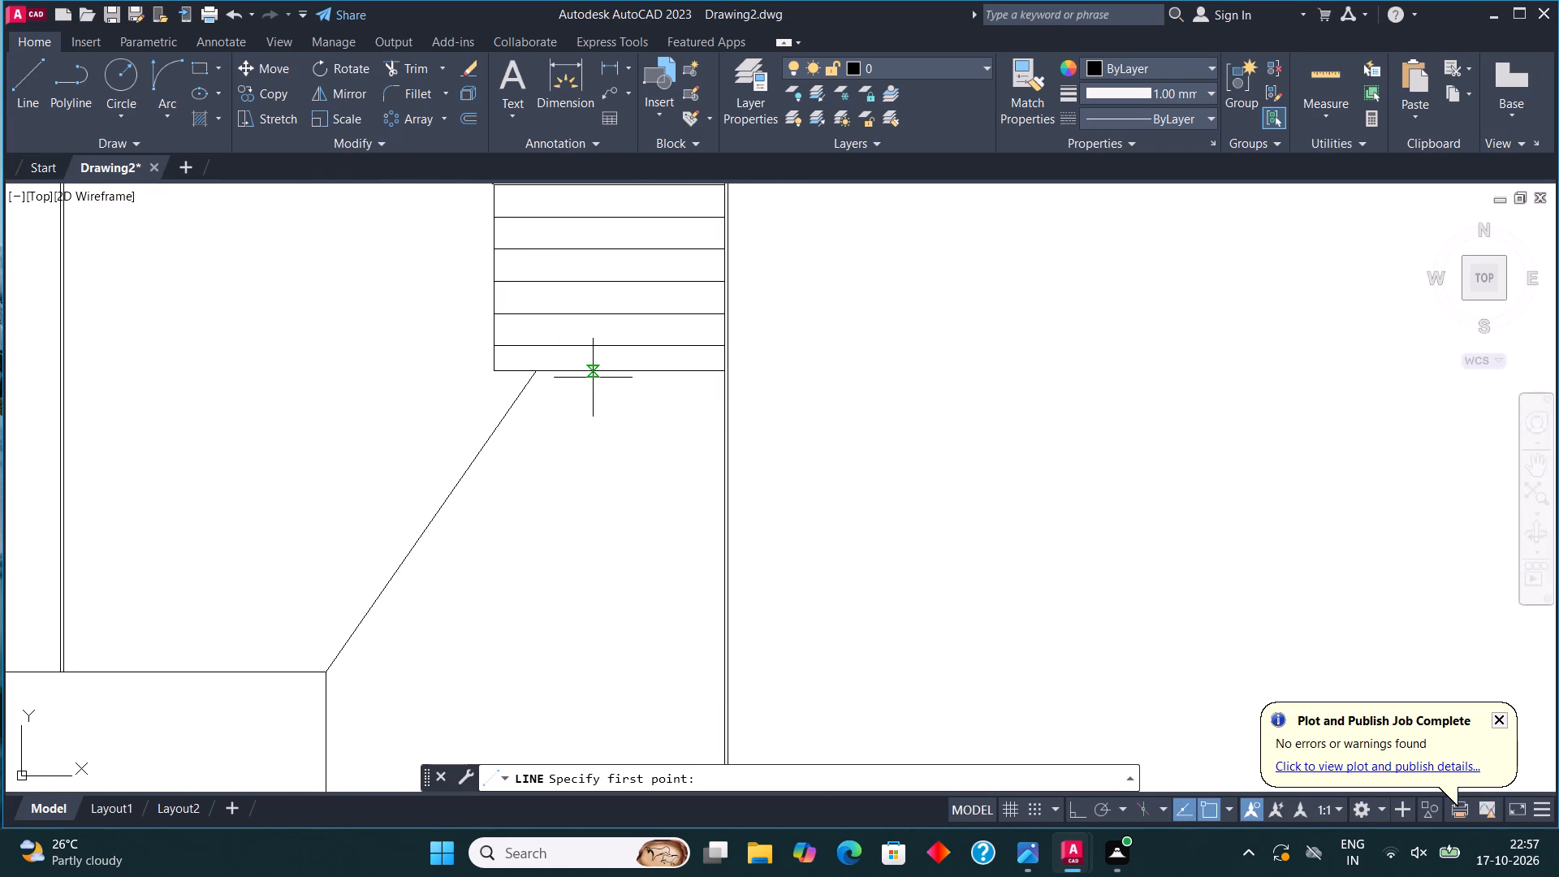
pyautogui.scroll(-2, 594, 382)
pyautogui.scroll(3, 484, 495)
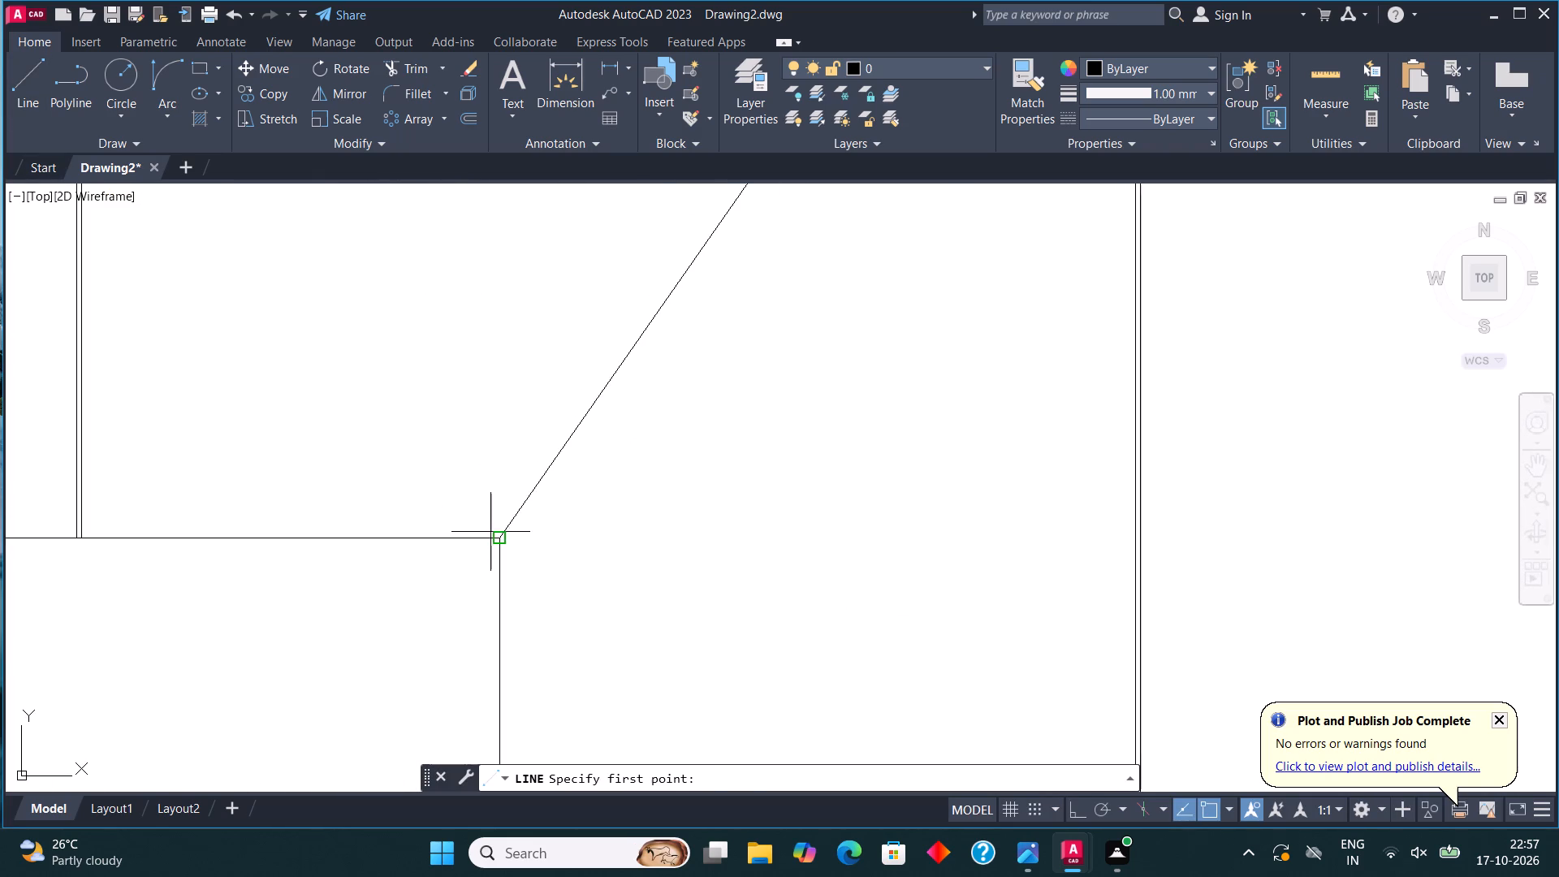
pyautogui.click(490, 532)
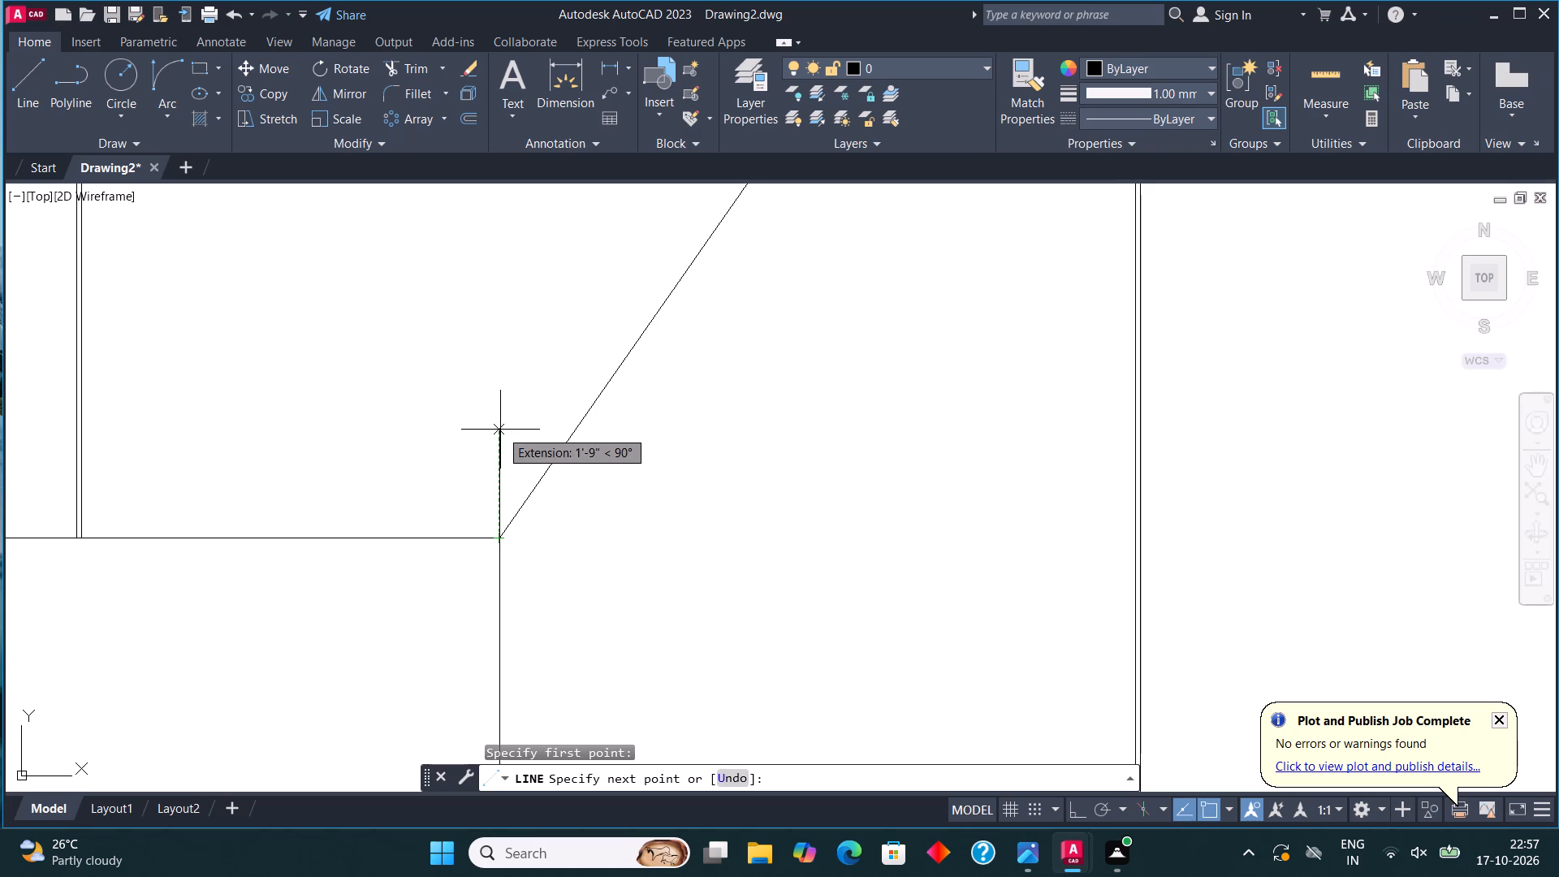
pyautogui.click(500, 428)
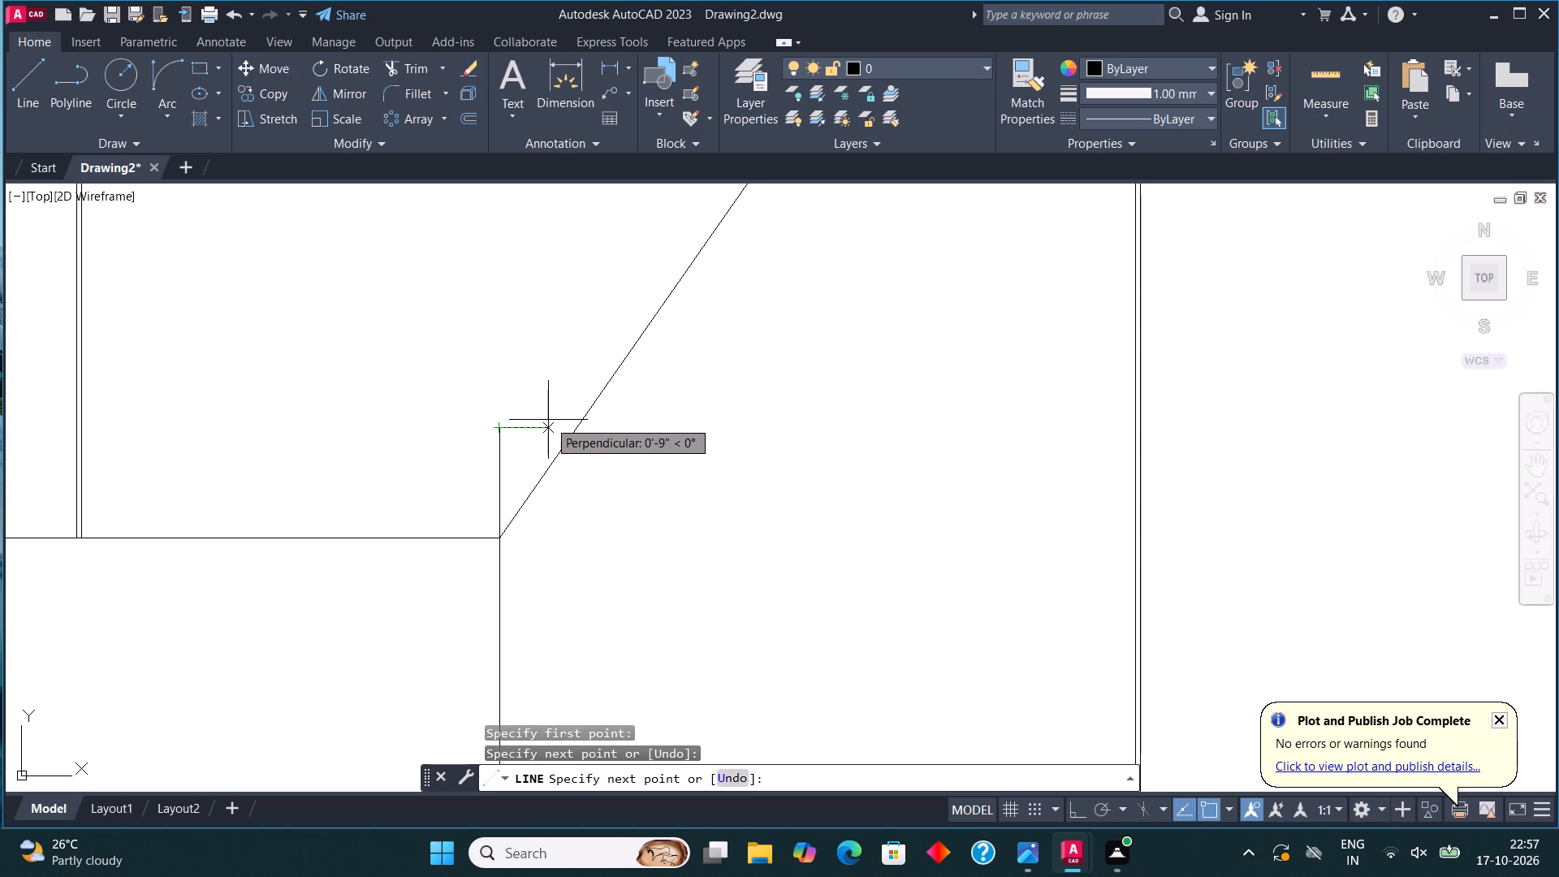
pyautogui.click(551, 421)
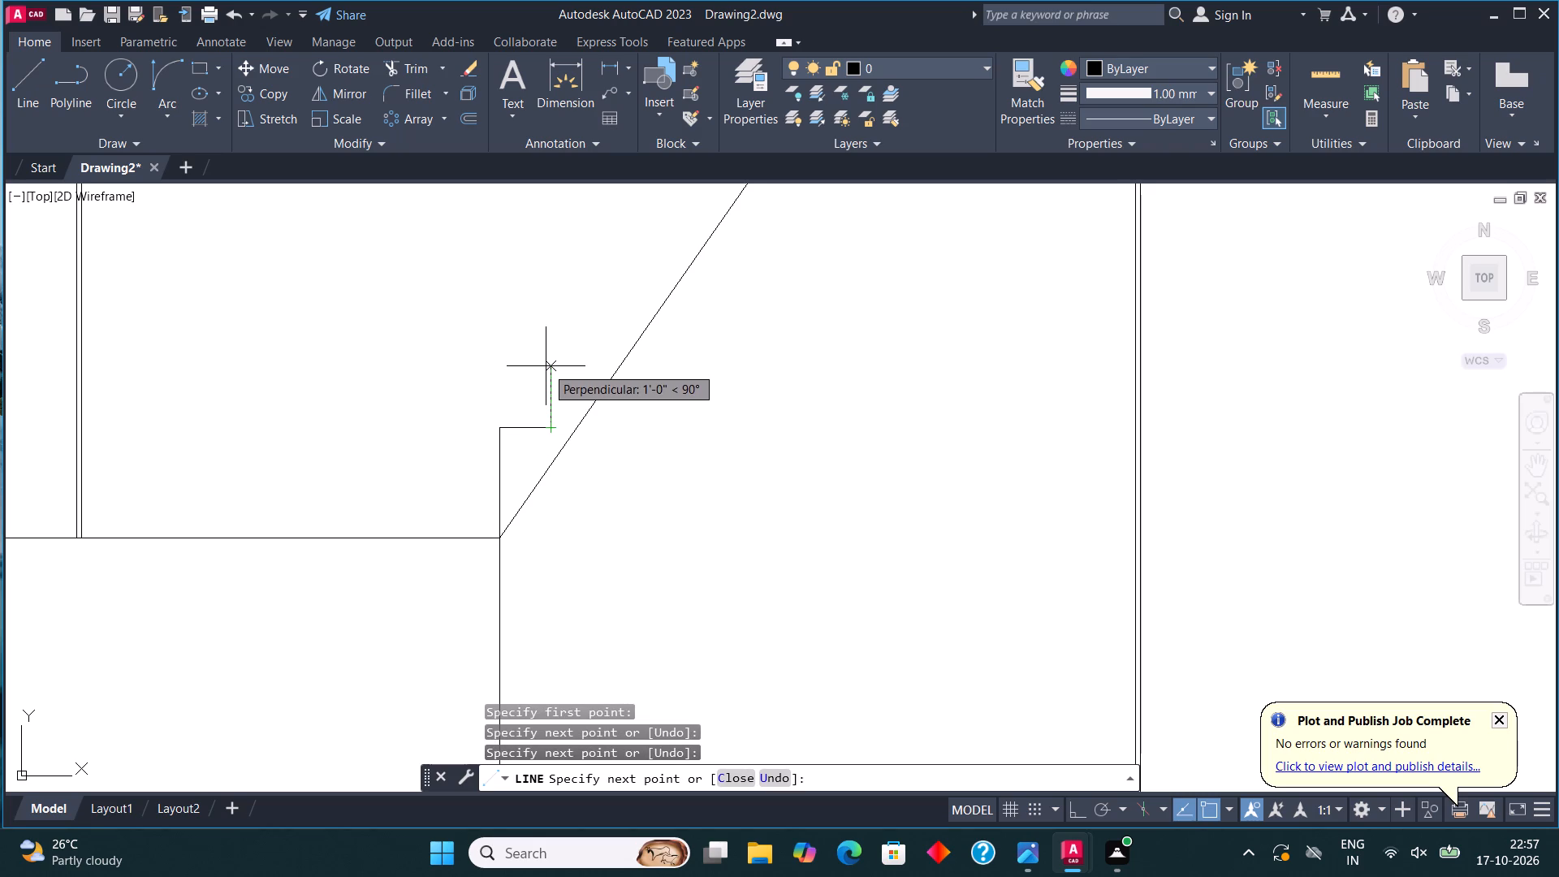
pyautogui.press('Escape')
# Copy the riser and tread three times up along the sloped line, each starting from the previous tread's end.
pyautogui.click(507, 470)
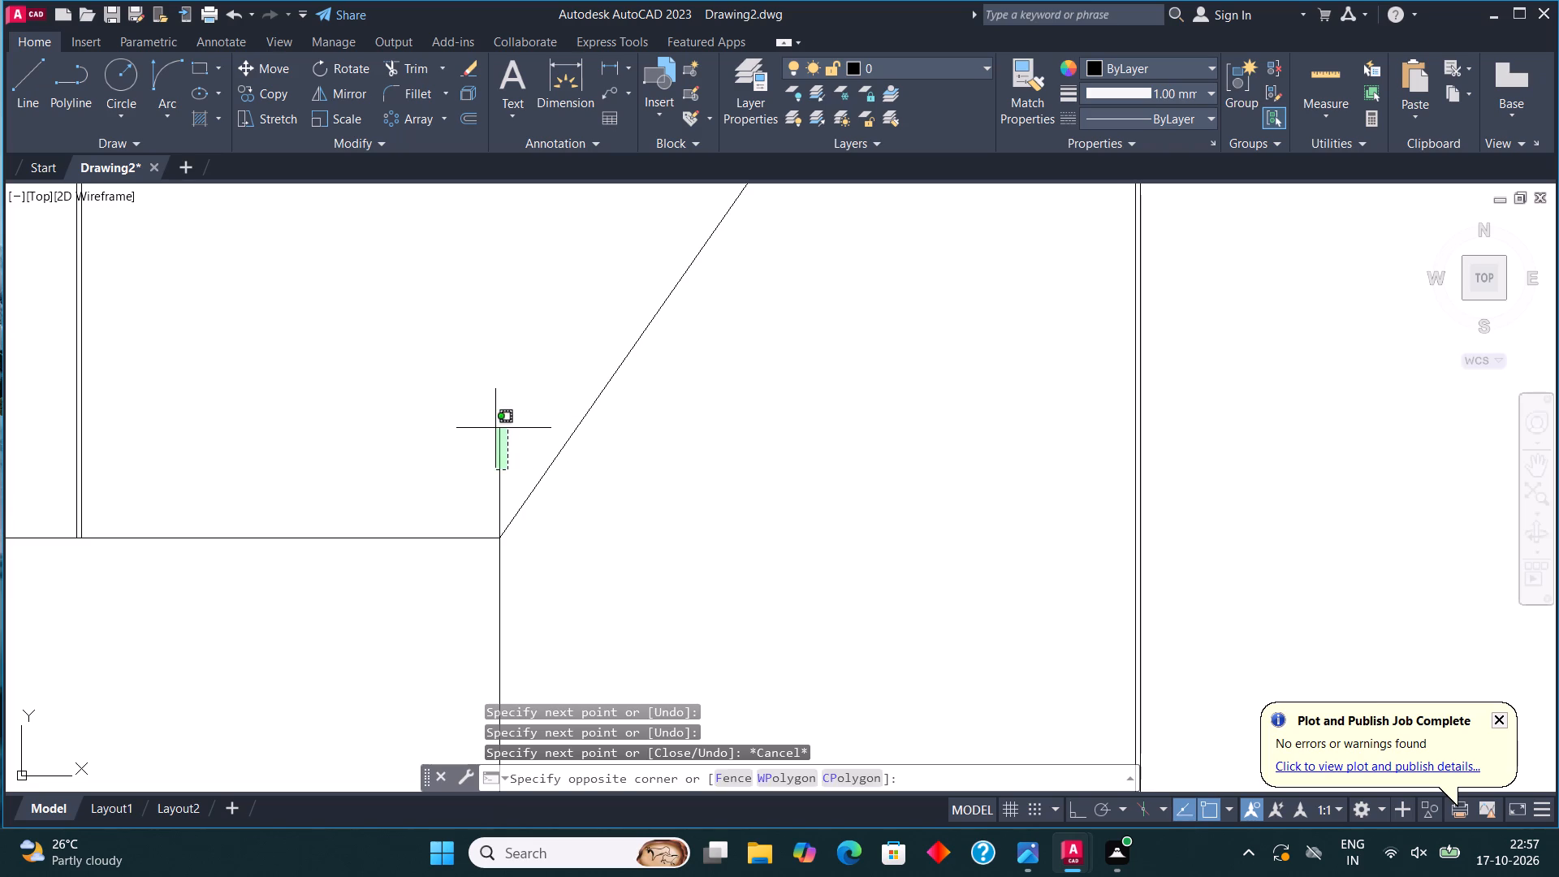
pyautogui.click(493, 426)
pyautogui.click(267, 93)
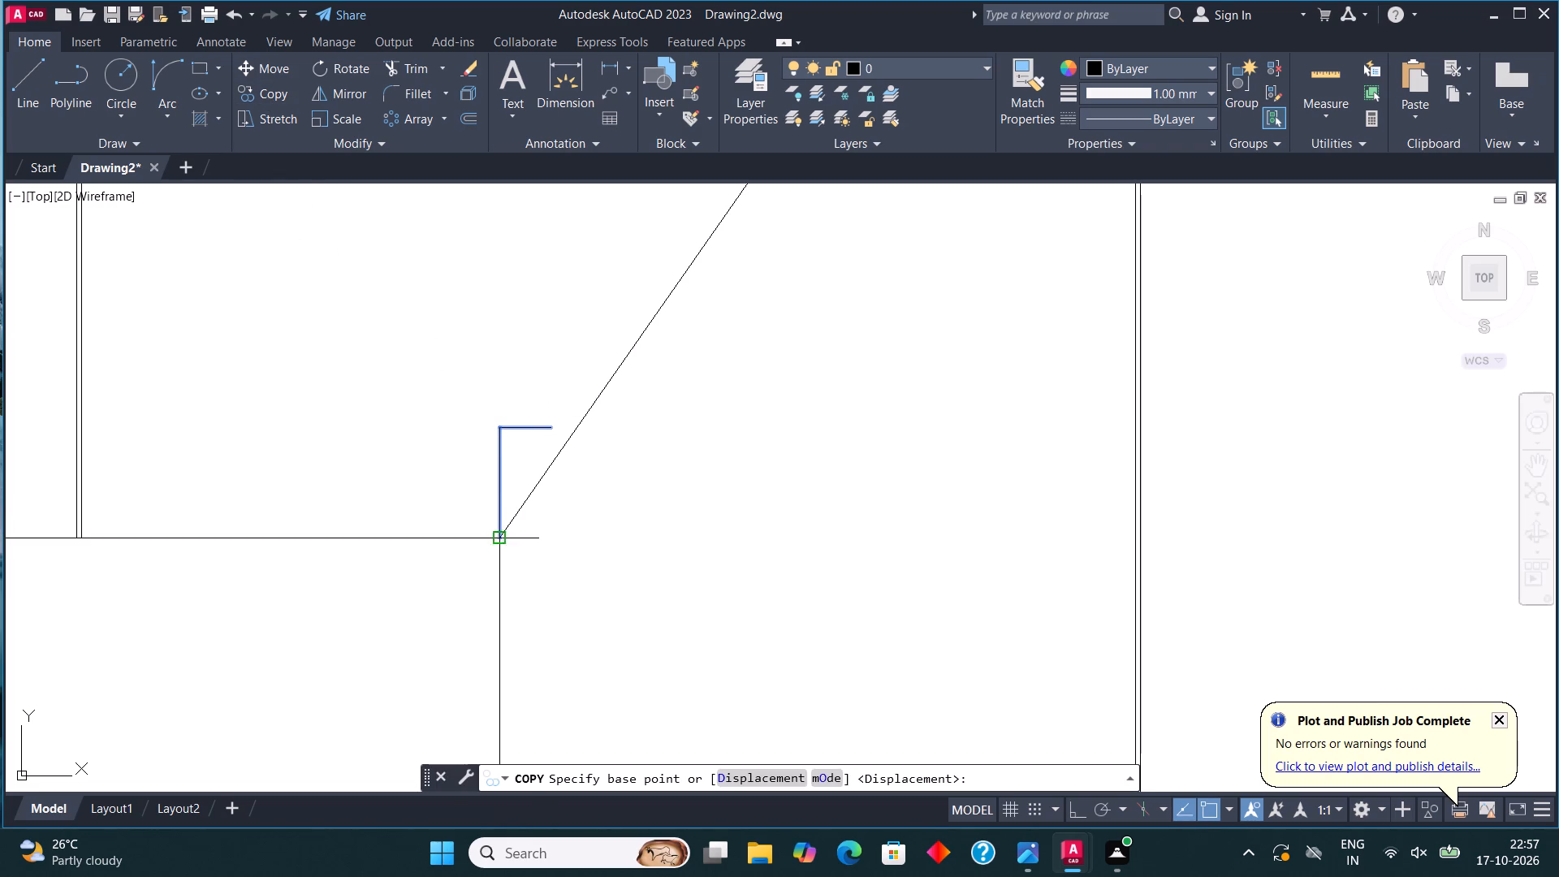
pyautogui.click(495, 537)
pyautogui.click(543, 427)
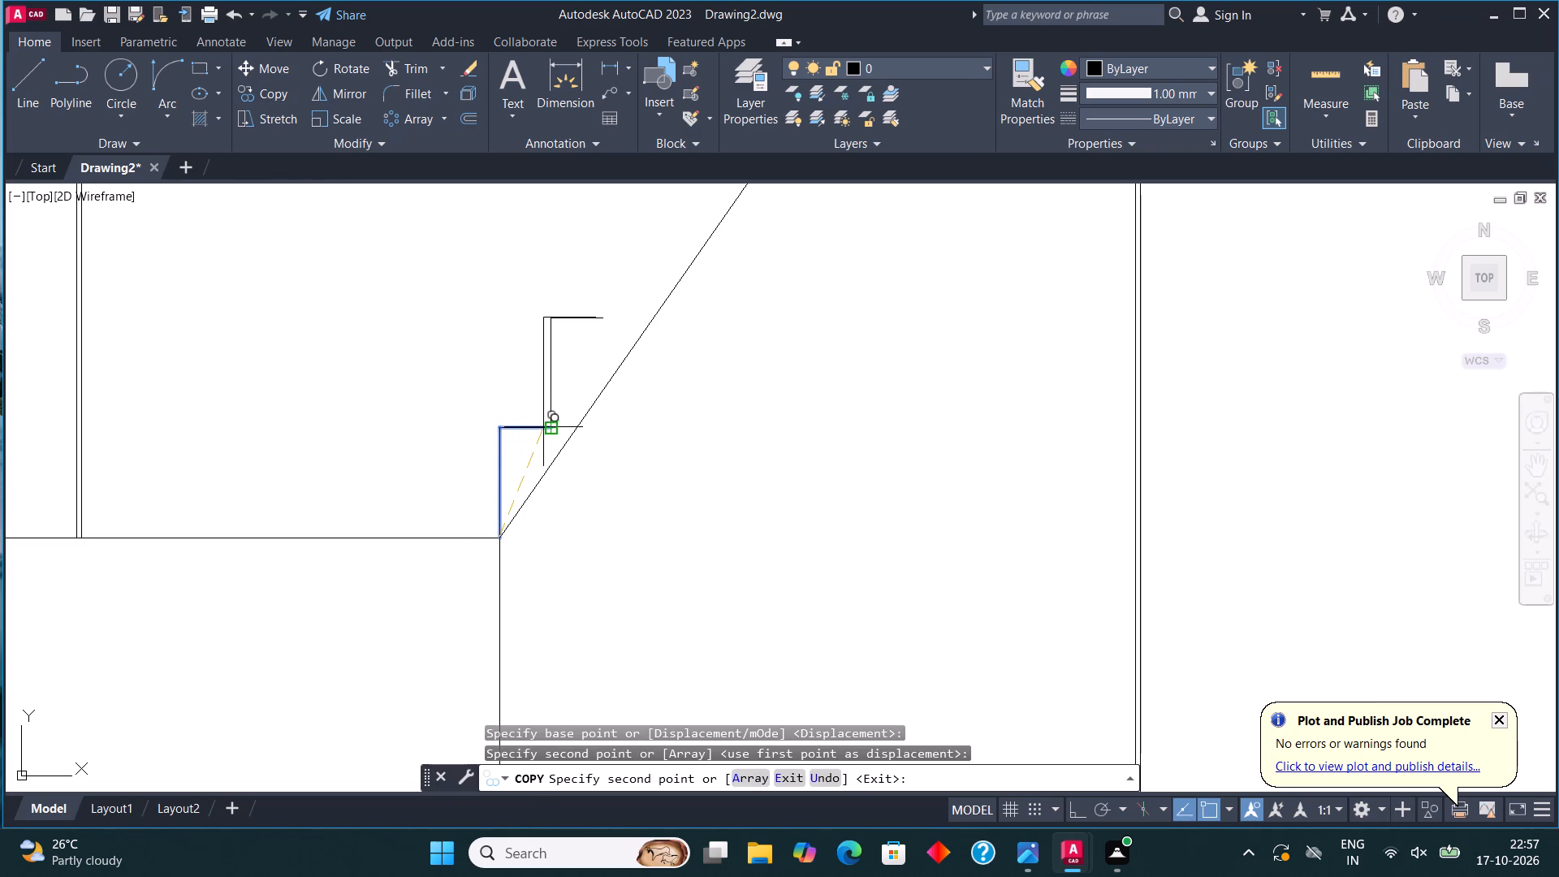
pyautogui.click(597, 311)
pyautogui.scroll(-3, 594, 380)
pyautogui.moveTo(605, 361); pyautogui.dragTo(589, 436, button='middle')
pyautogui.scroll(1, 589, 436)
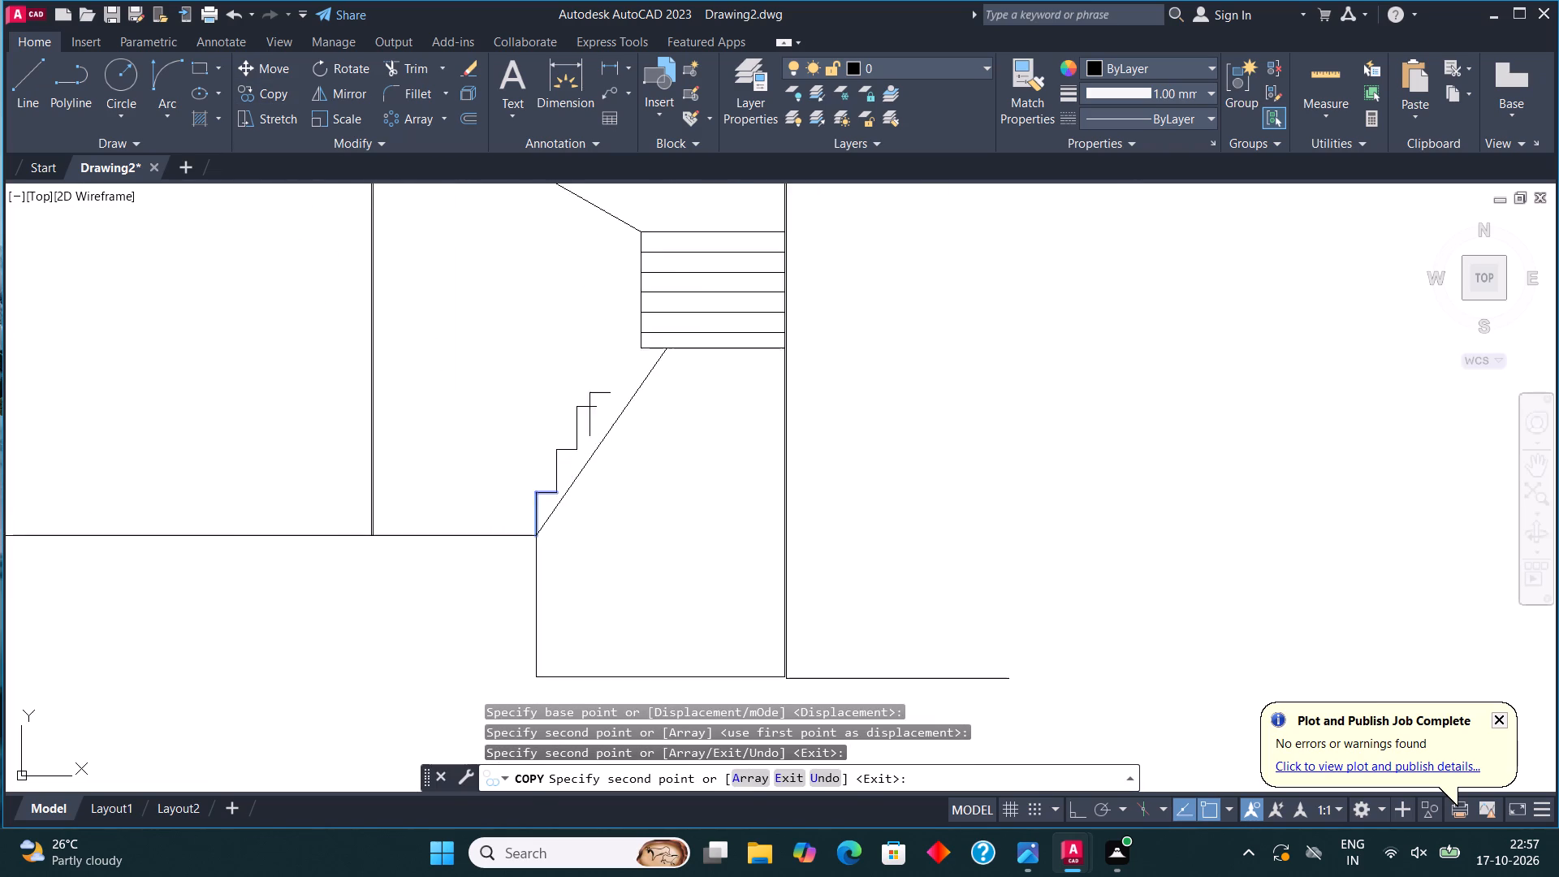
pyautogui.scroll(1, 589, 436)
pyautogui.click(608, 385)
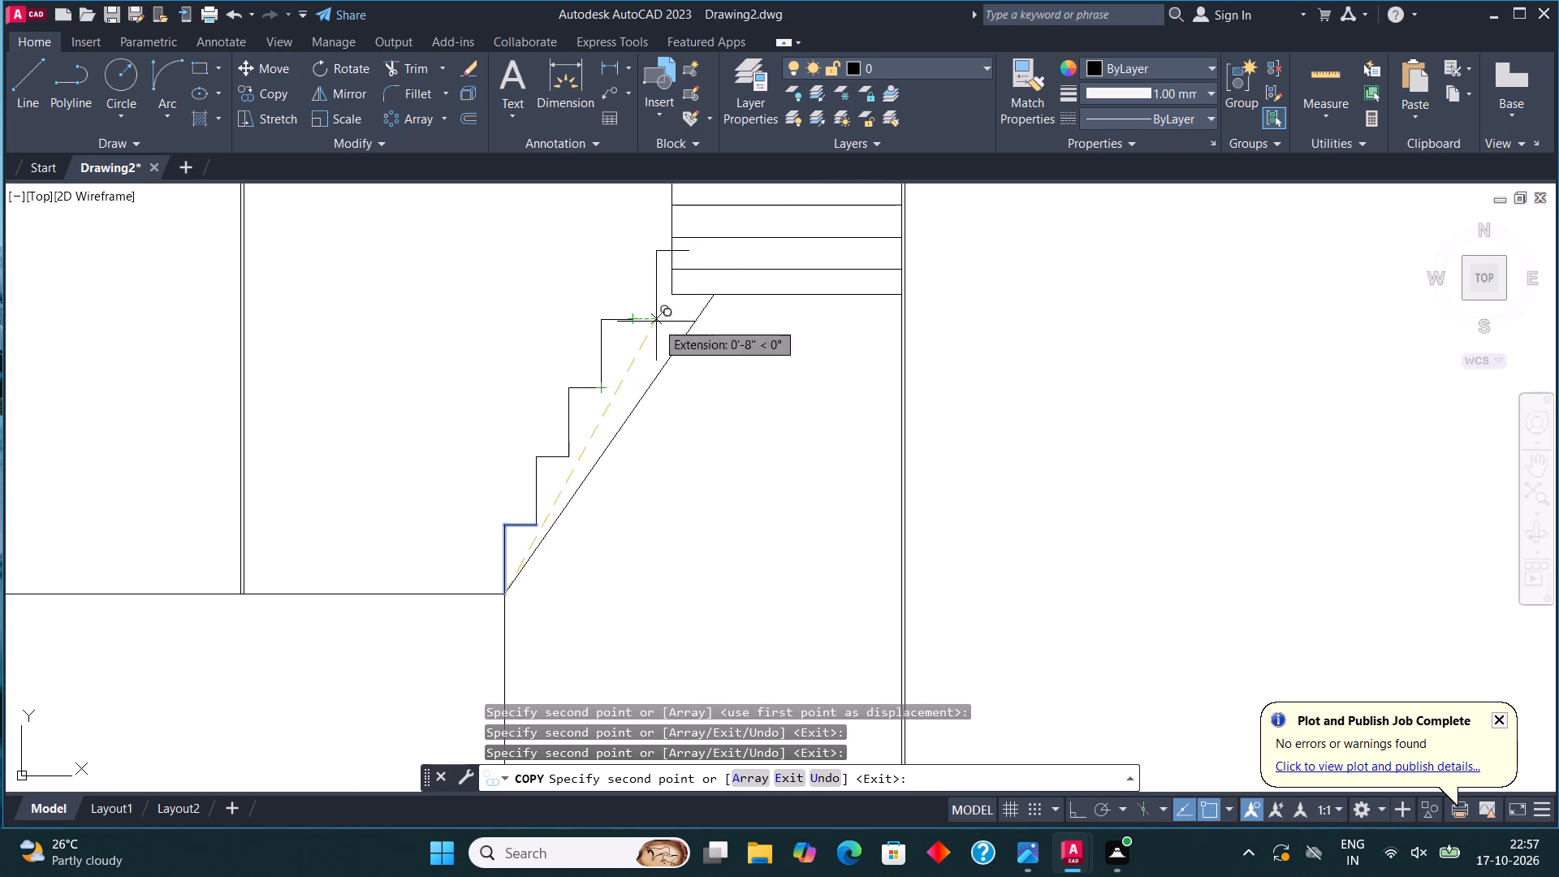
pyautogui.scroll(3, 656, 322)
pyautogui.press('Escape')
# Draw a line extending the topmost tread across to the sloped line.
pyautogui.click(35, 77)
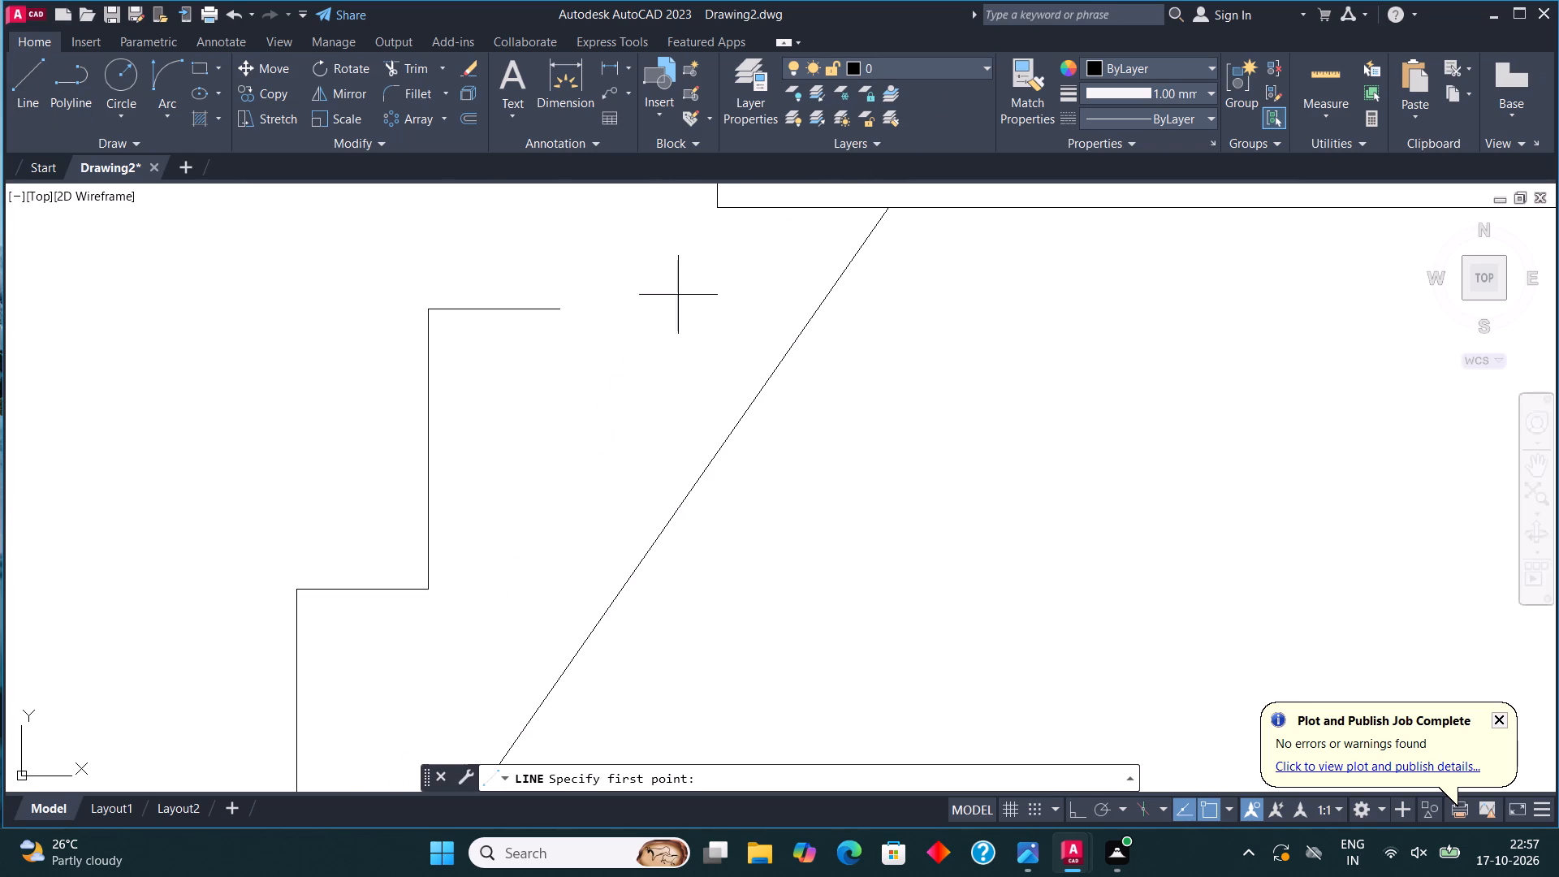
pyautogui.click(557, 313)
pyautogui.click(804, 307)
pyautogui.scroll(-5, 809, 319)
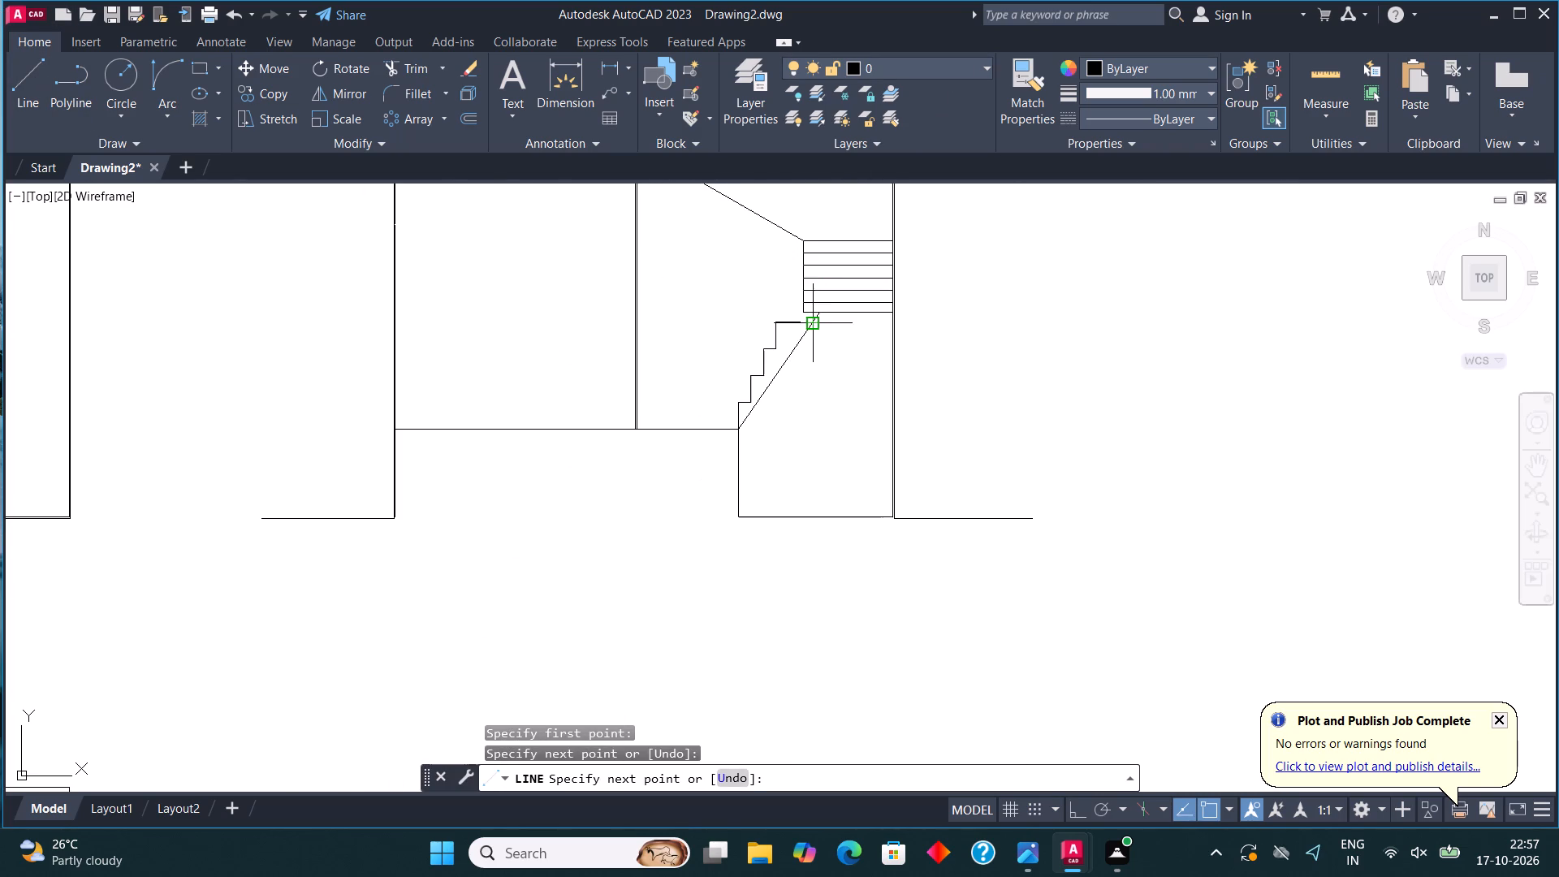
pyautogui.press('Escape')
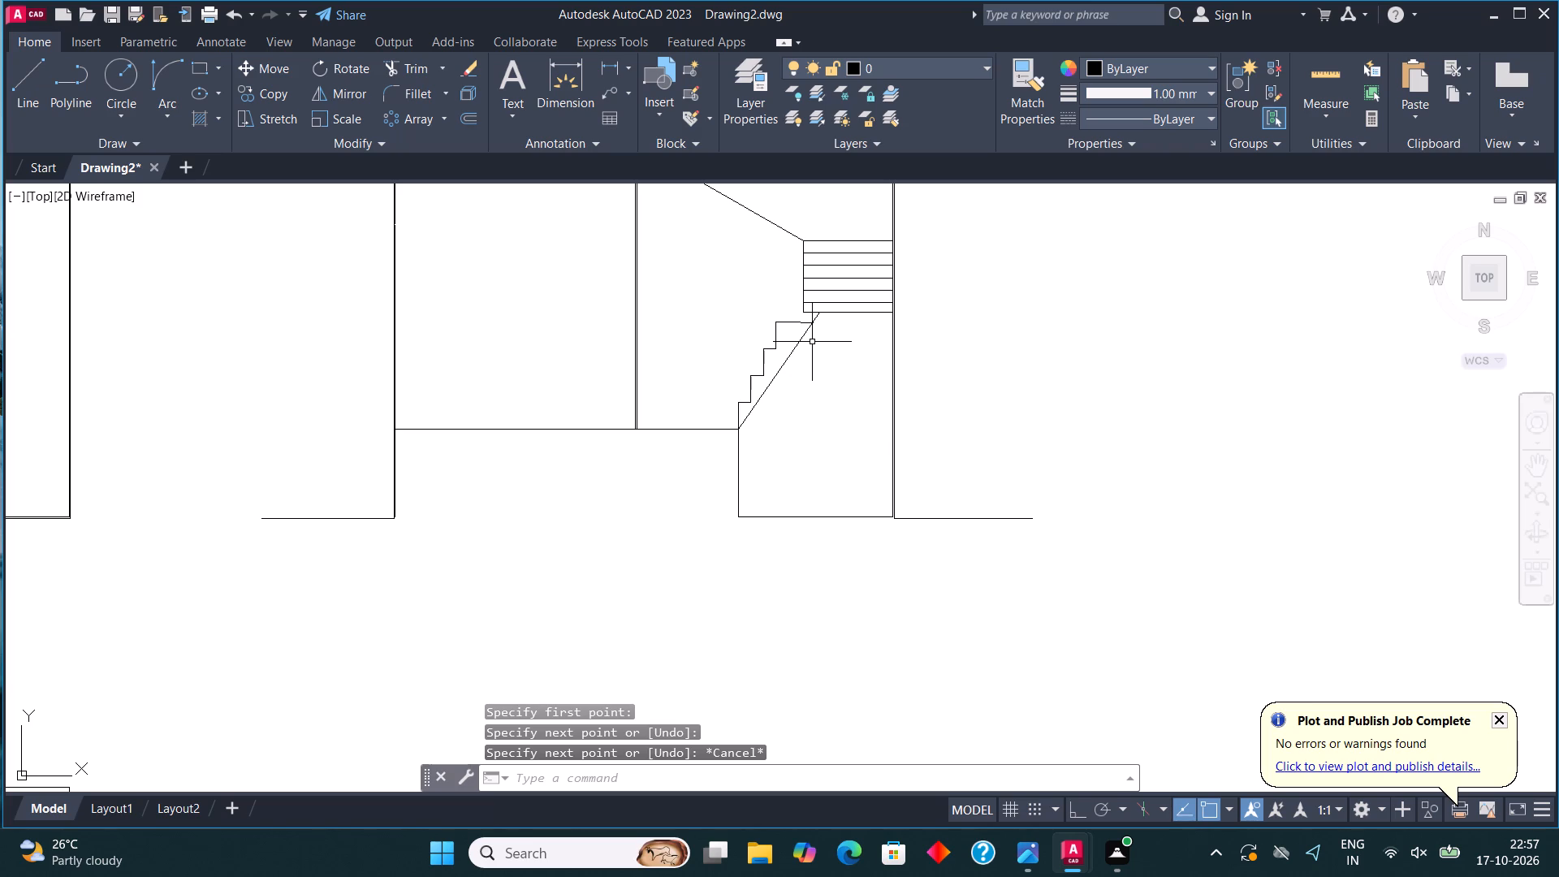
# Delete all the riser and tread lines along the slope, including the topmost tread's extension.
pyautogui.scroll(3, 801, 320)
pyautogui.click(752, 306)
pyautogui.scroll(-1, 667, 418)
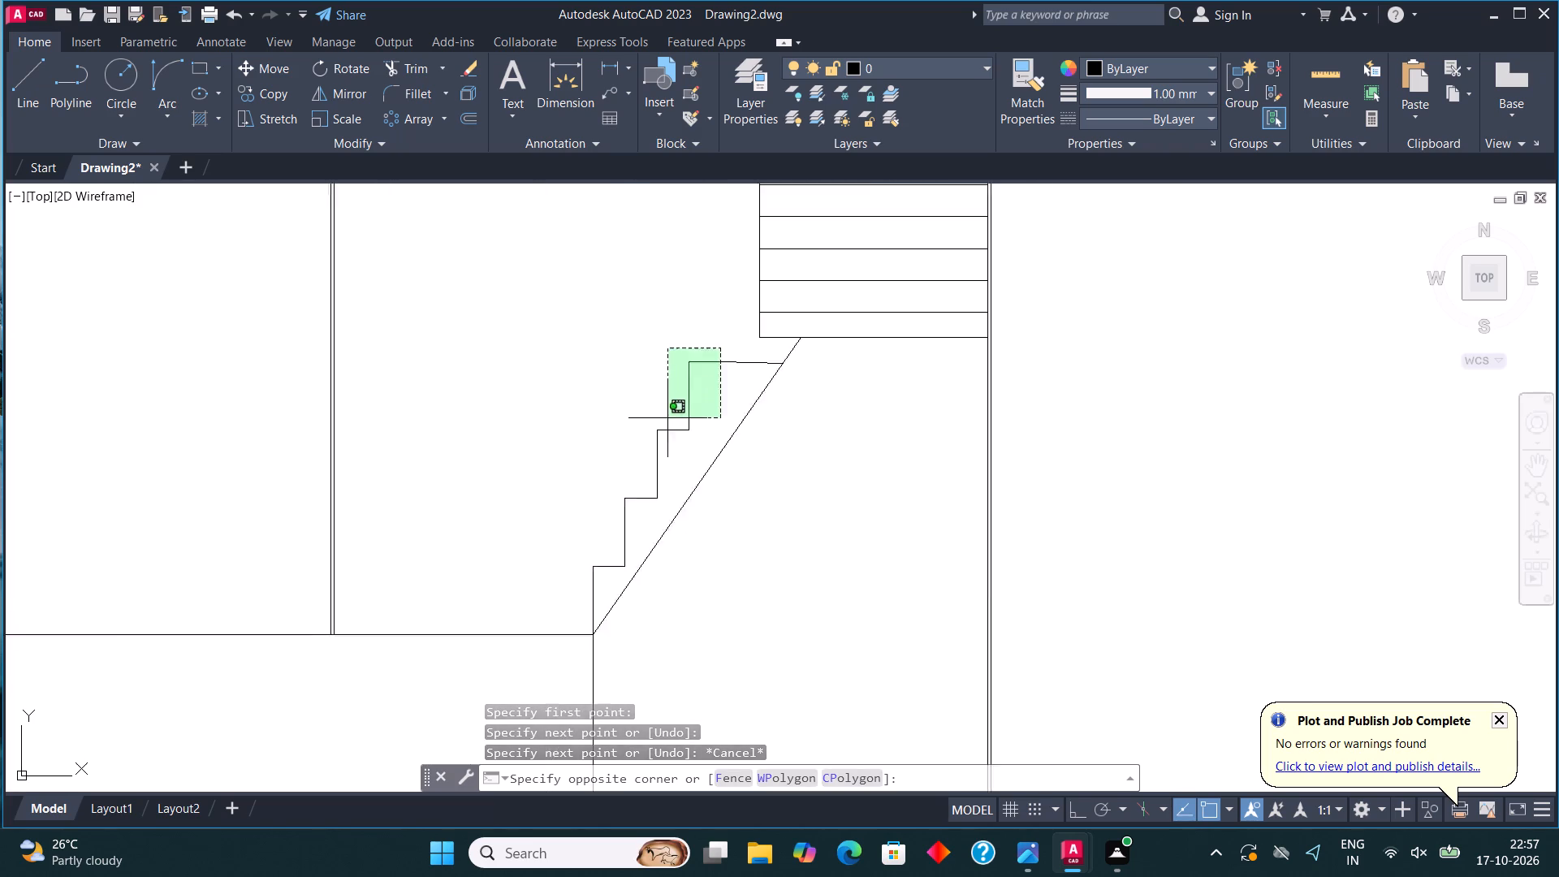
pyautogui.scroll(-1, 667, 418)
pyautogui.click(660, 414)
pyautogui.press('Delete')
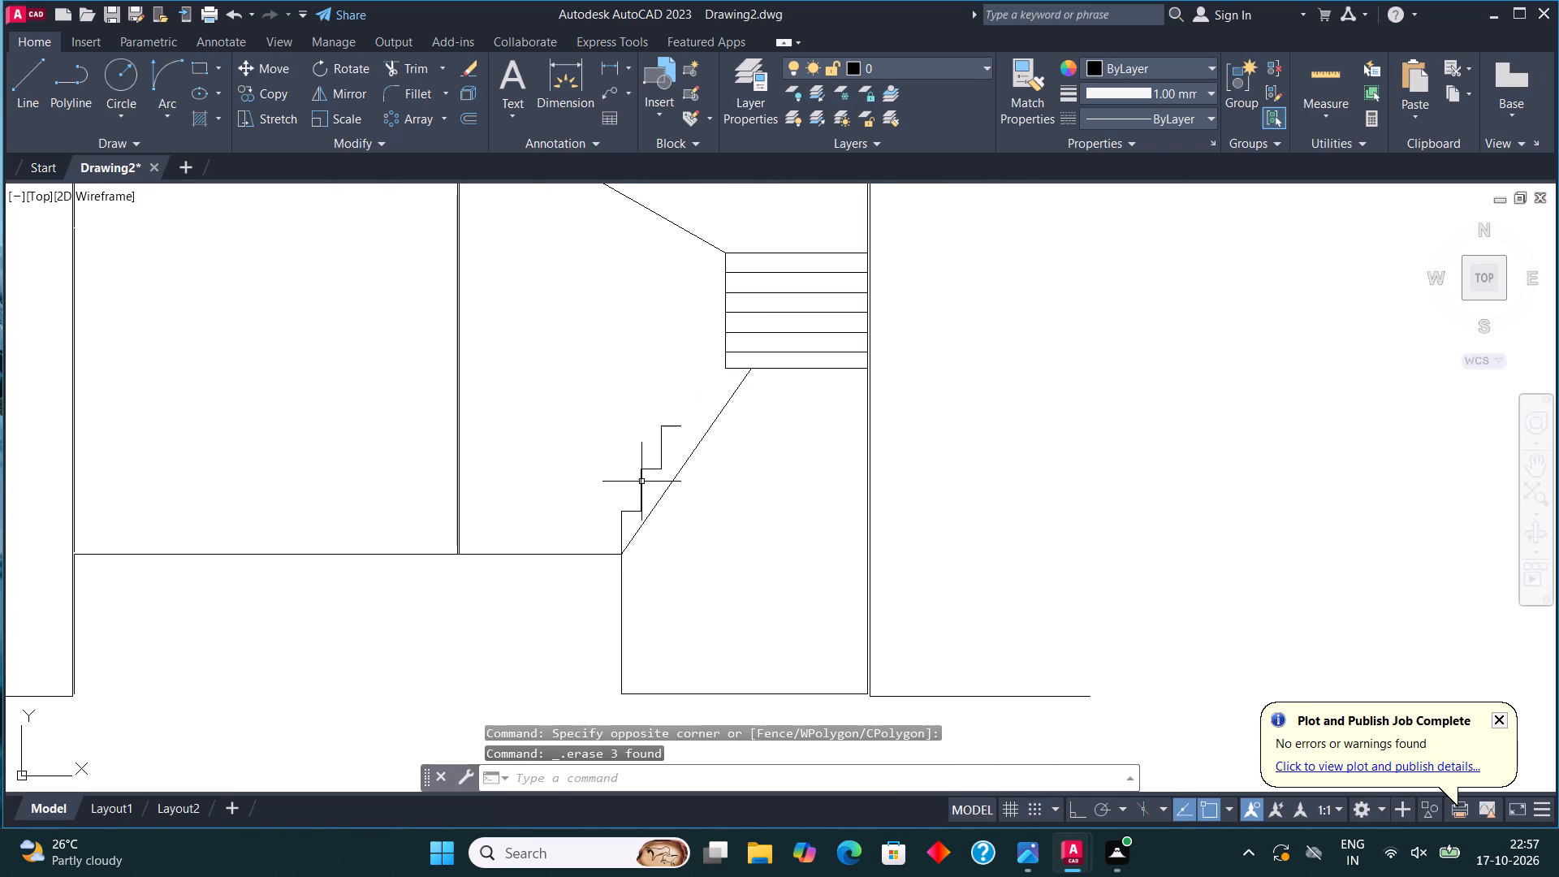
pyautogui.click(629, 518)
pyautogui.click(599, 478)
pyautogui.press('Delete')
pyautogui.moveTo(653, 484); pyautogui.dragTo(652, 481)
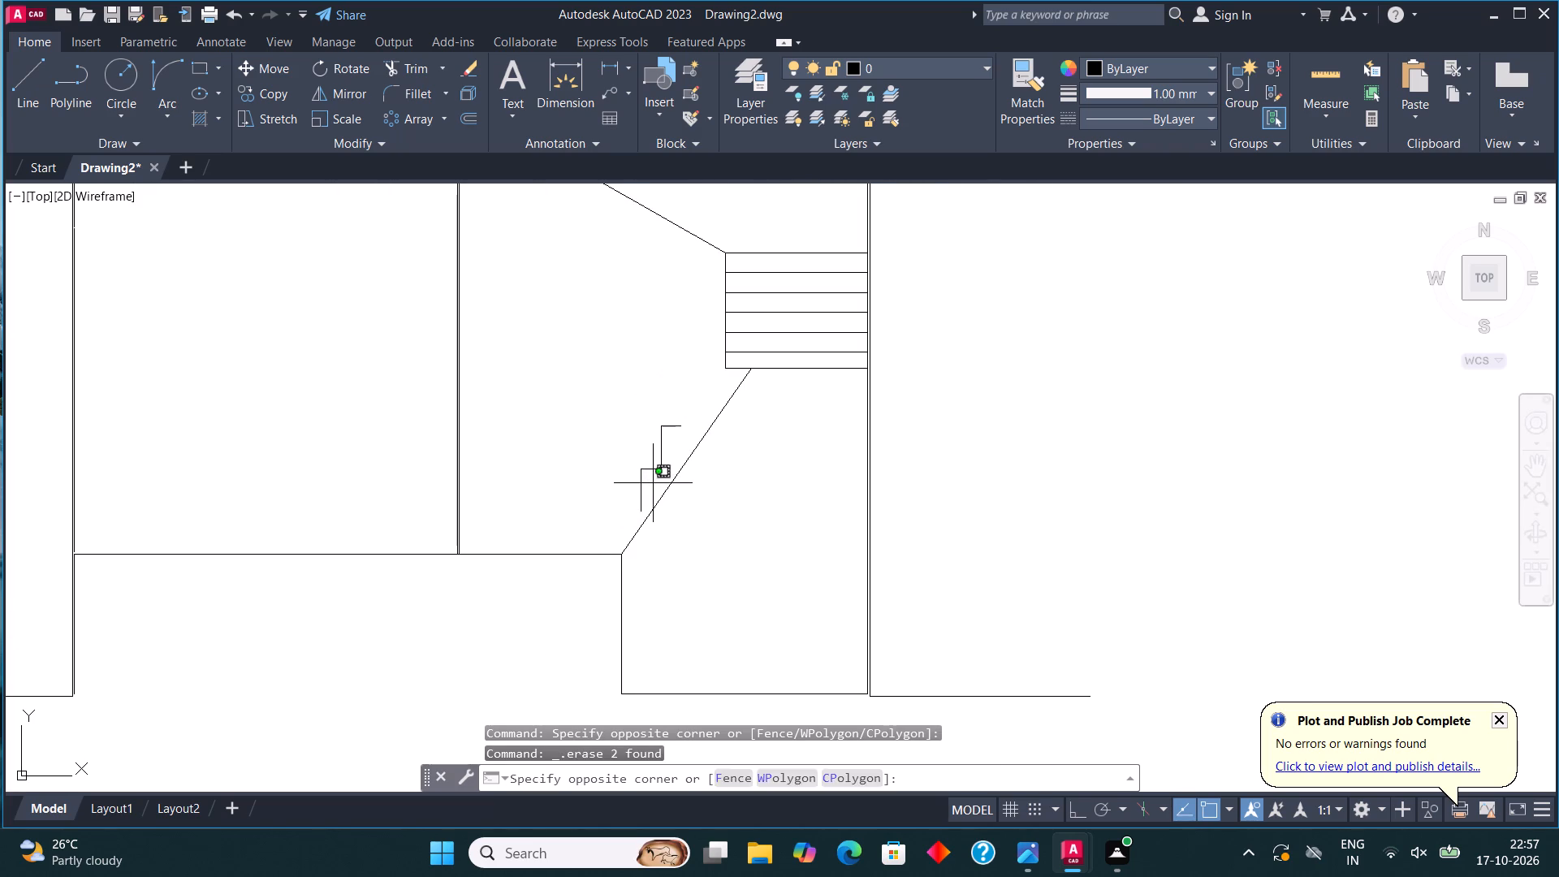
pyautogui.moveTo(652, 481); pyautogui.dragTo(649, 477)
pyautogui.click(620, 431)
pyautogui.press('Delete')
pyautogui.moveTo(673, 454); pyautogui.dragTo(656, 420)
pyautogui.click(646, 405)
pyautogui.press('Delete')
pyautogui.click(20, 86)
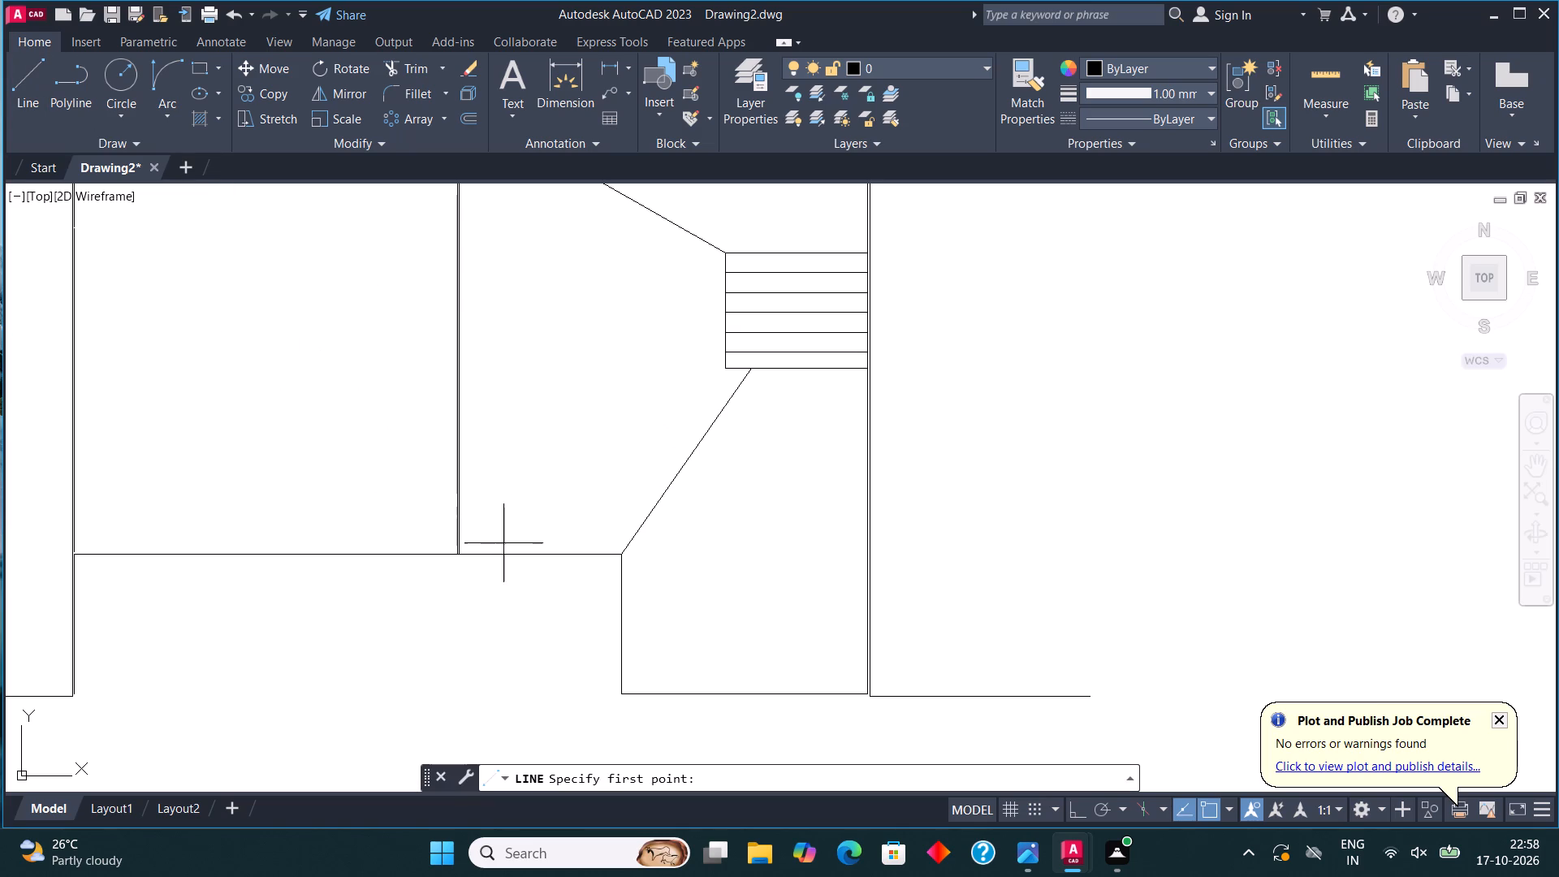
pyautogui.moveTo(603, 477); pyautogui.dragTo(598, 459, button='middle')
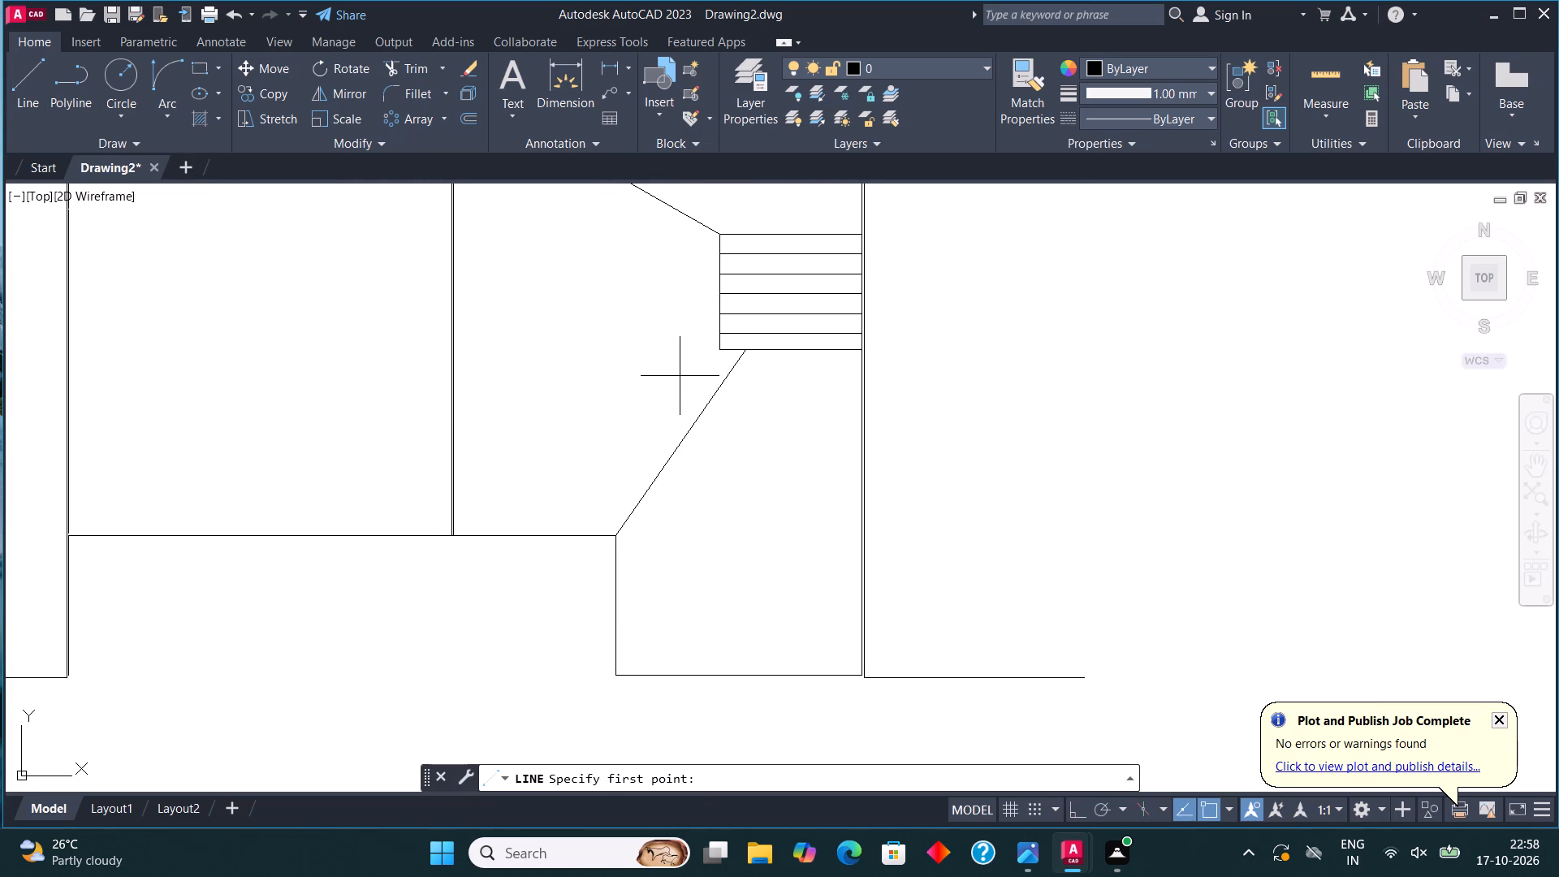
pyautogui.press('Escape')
# Stretch the sloped line's upper end along the box's underside, closer to the tall block's outer wall.
pyautogui.click(702, 414)
pyautogui.click(745, 347)
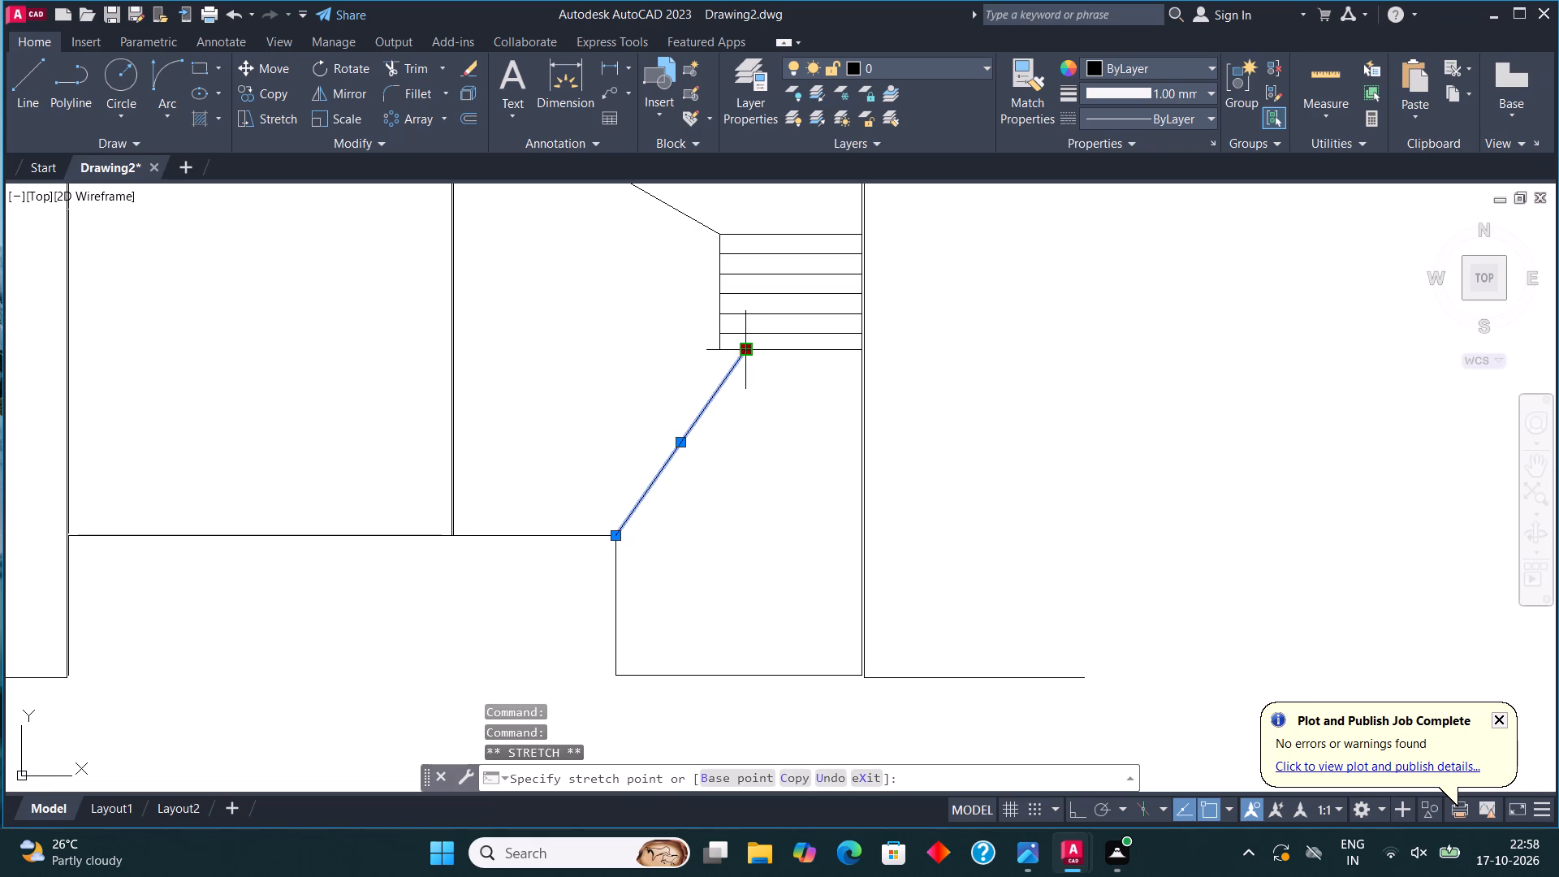
pyautogui.click(776, 353)
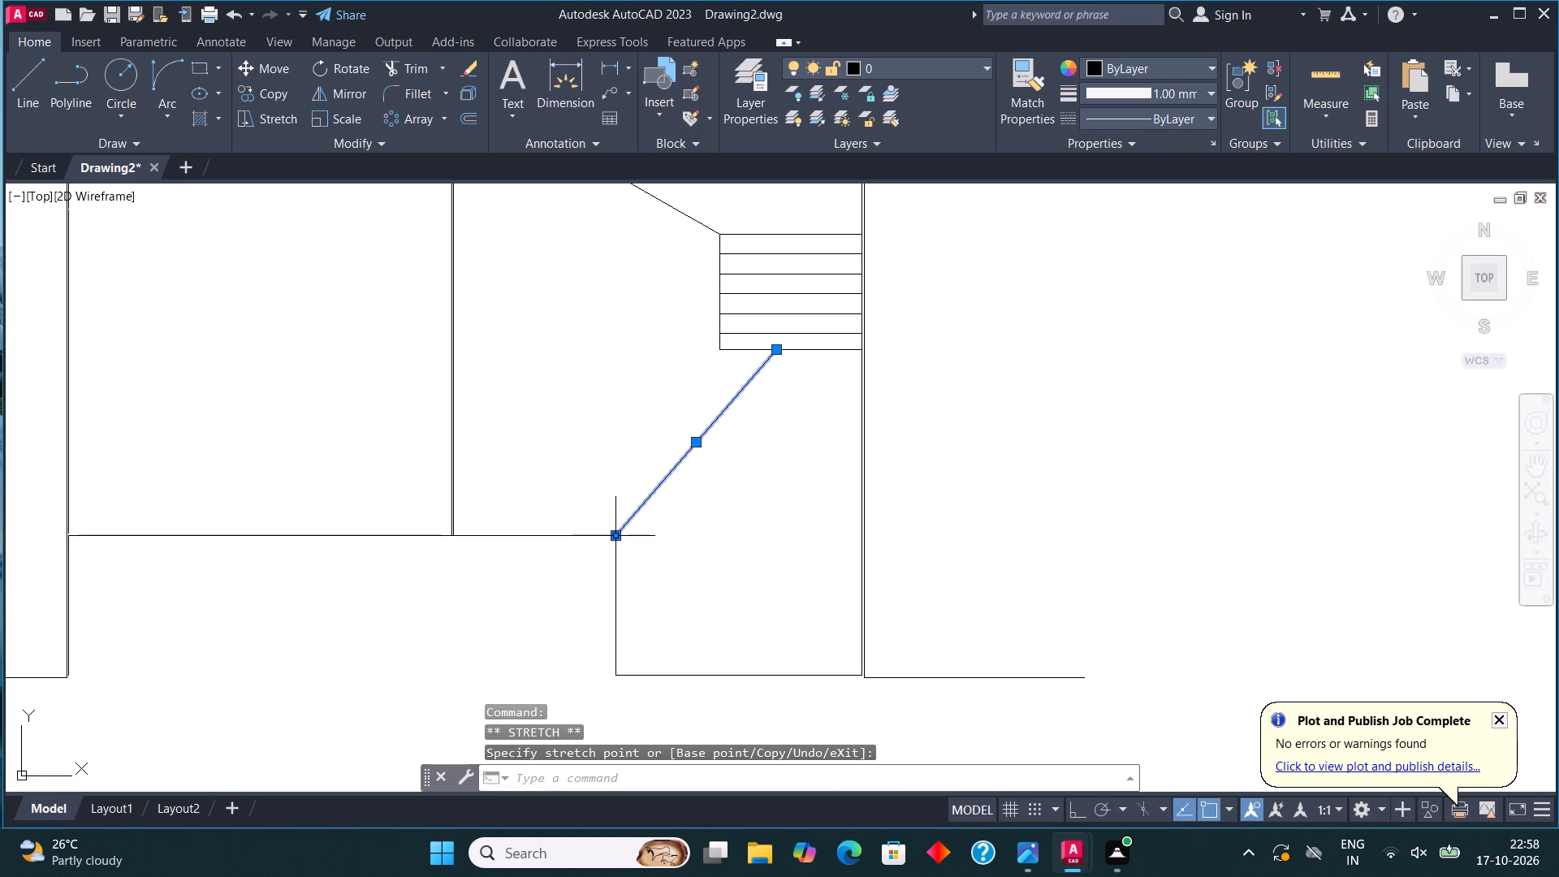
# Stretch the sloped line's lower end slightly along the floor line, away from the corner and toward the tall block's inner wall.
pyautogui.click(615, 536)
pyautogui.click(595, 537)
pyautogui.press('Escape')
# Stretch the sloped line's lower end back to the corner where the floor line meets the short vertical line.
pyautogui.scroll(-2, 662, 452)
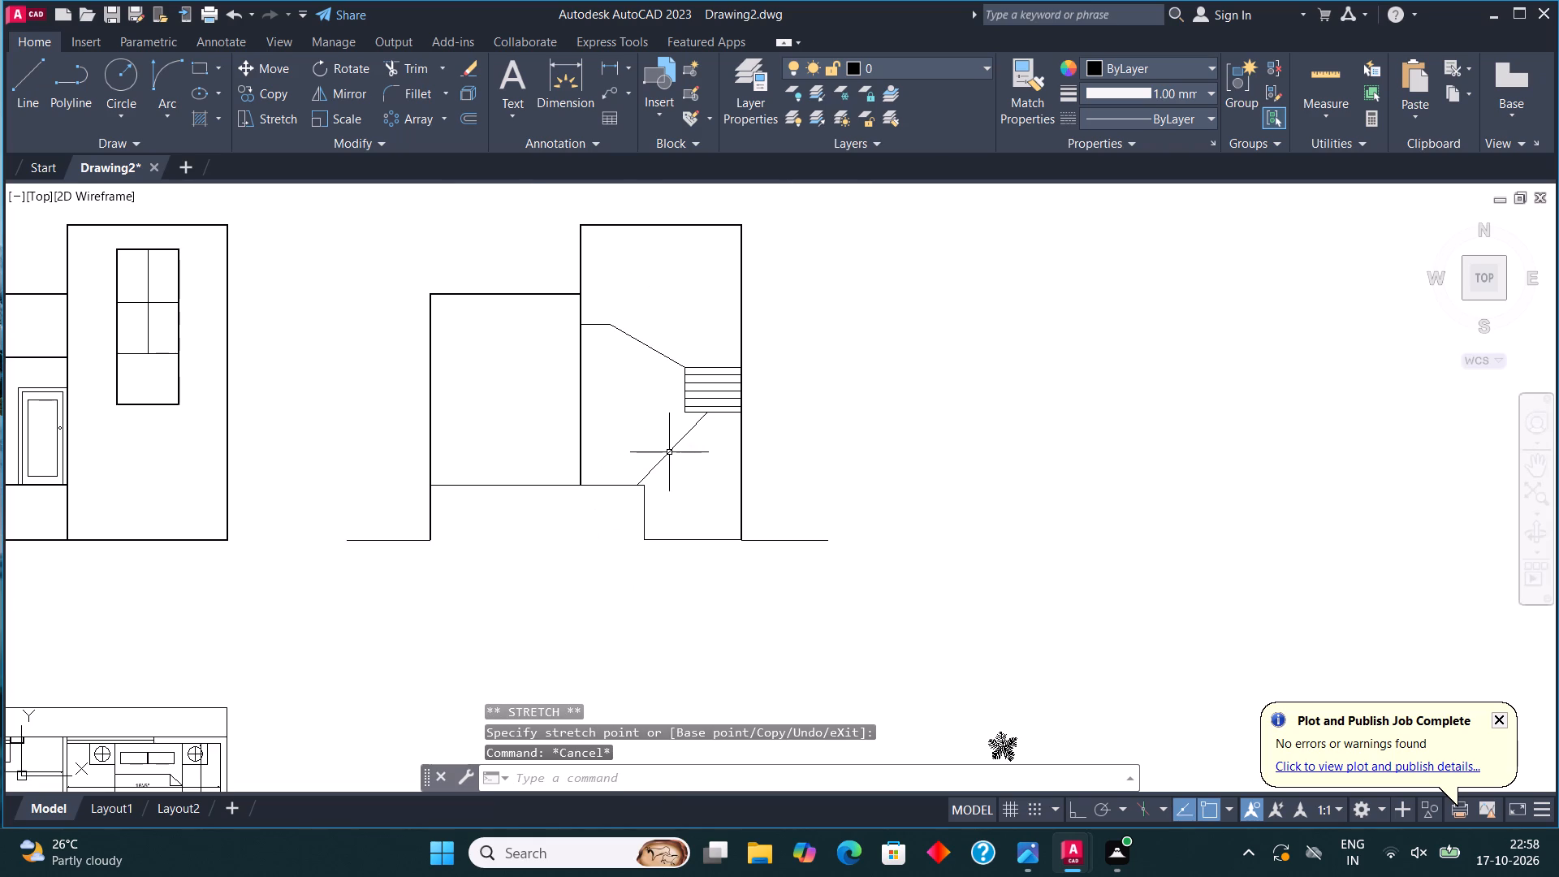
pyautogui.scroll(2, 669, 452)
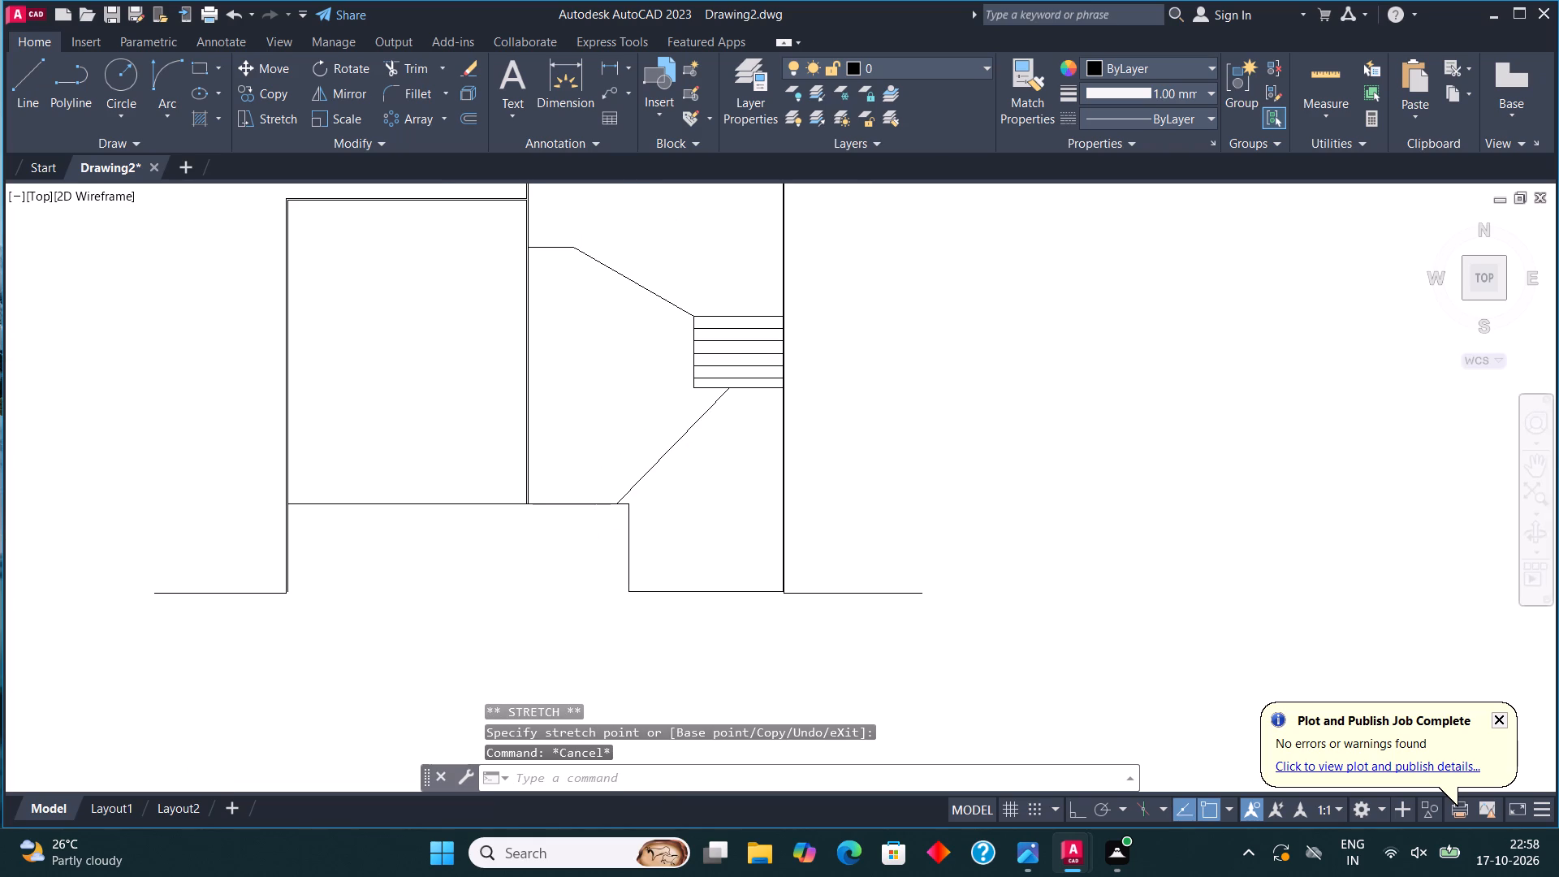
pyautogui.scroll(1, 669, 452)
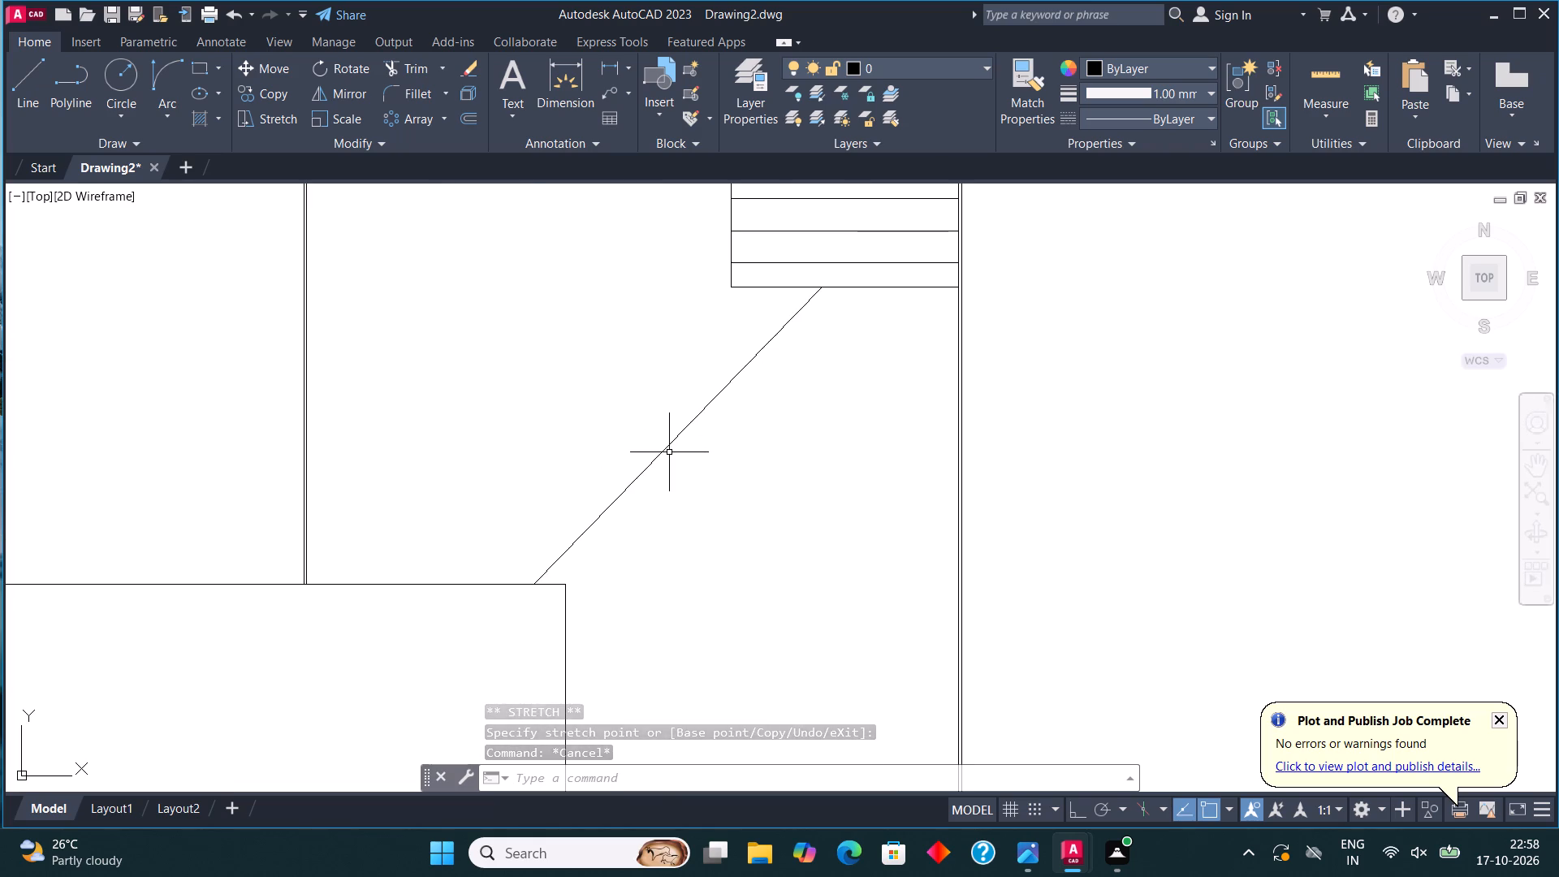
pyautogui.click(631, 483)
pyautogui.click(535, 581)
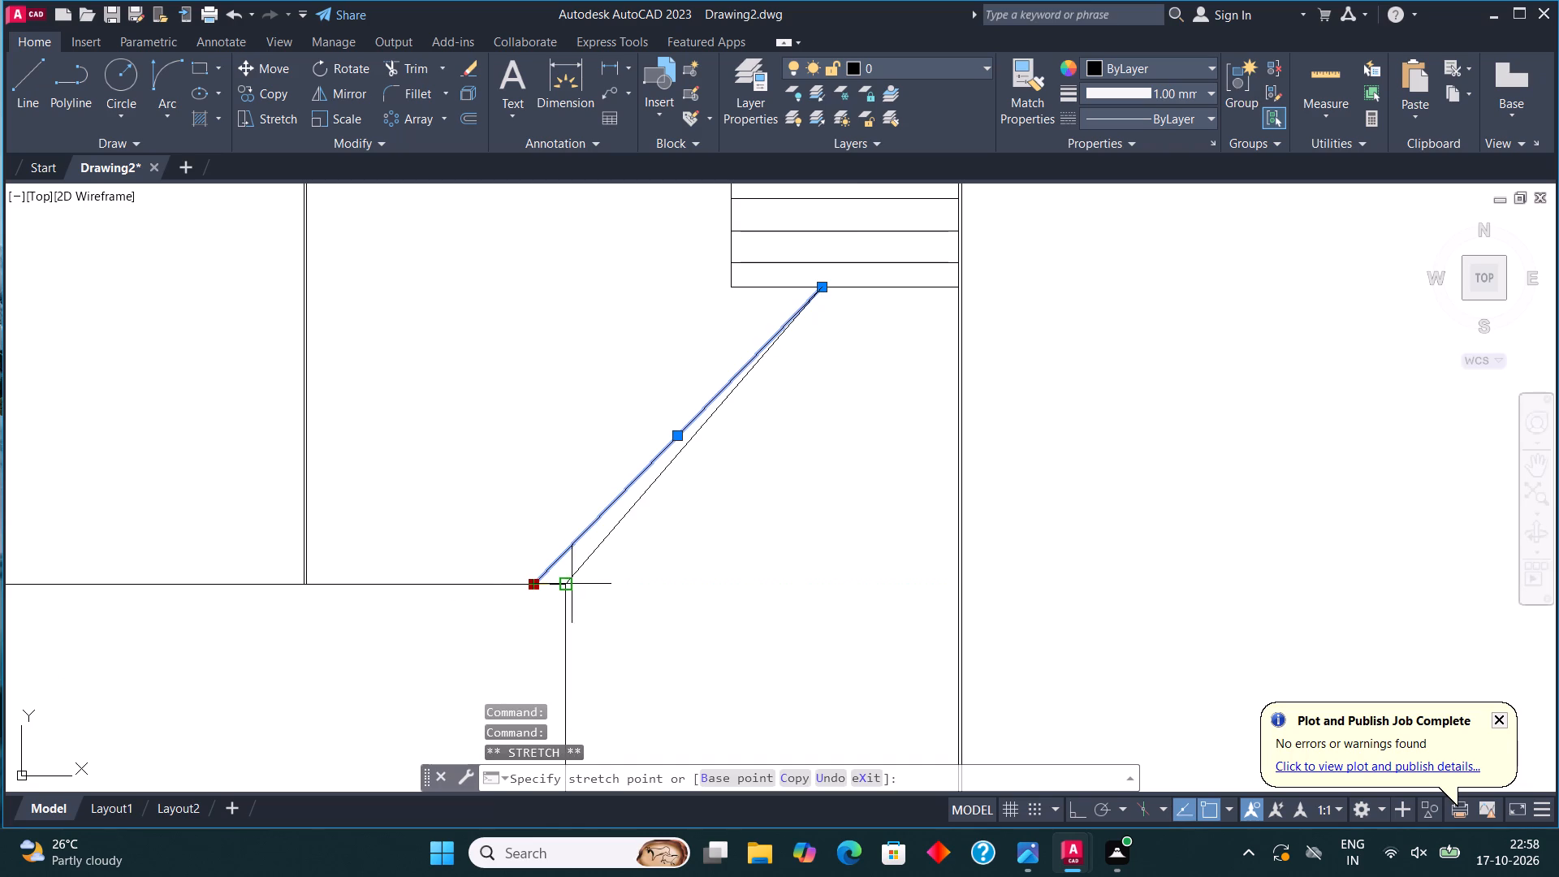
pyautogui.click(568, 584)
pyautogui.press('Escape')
# With ortho on, draw a riser up from the sloped line's lower end and a short tread from its top toward the slope.
pyautogui.scroll(-2, 639, 509)
pyautogui.scroll(2, 681, 465)
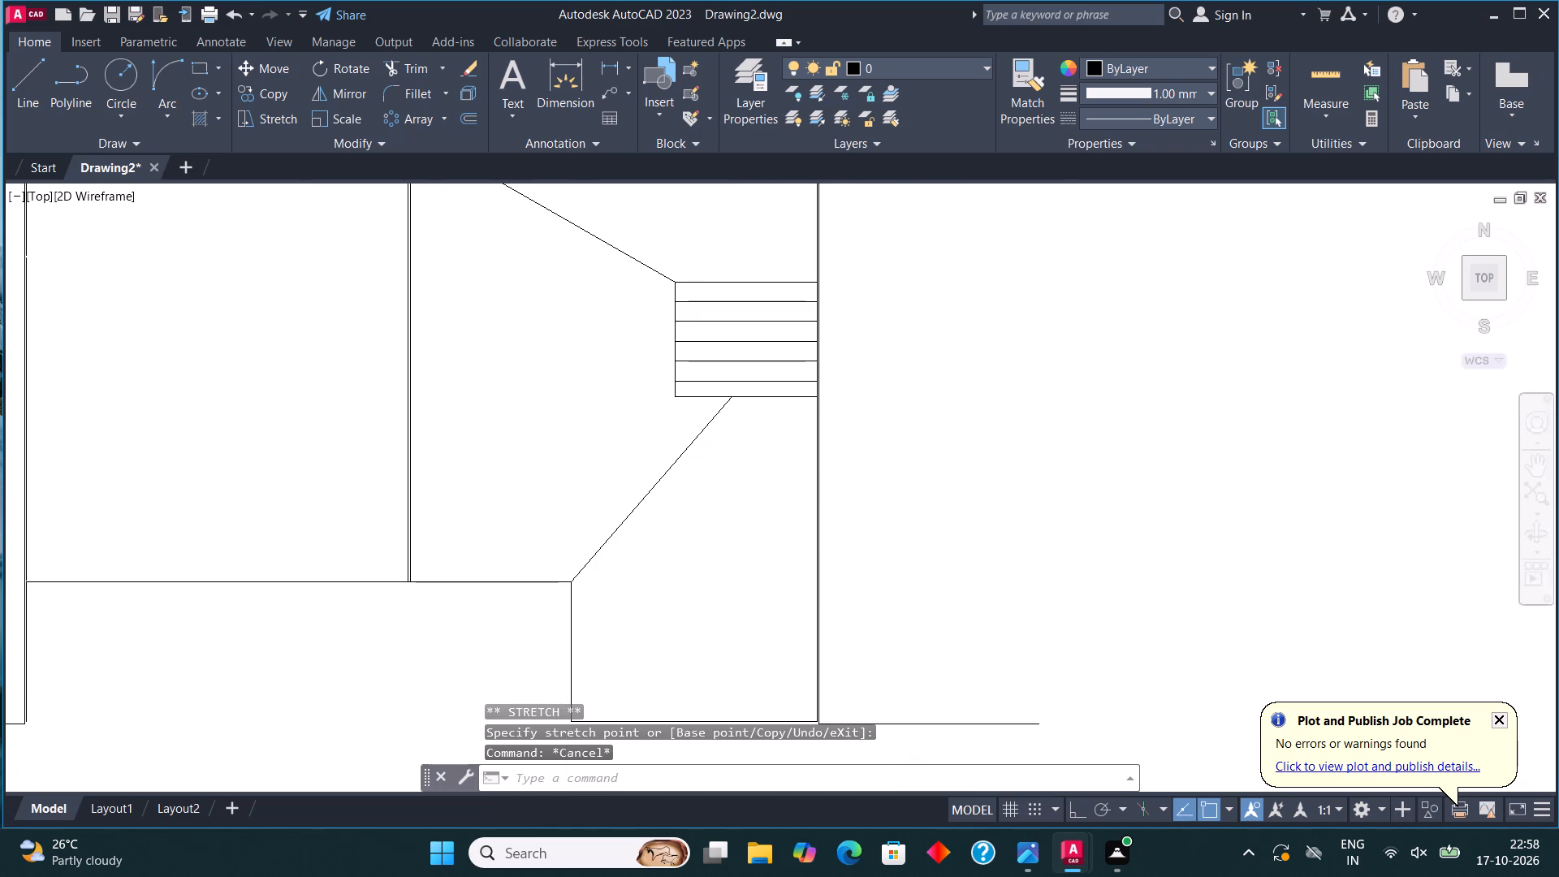
pyautogui.scroll(-1, 681, 474)
pyautogui.moveTo(562, 553); pyautogui.dragTo(544, 500, button='middle')
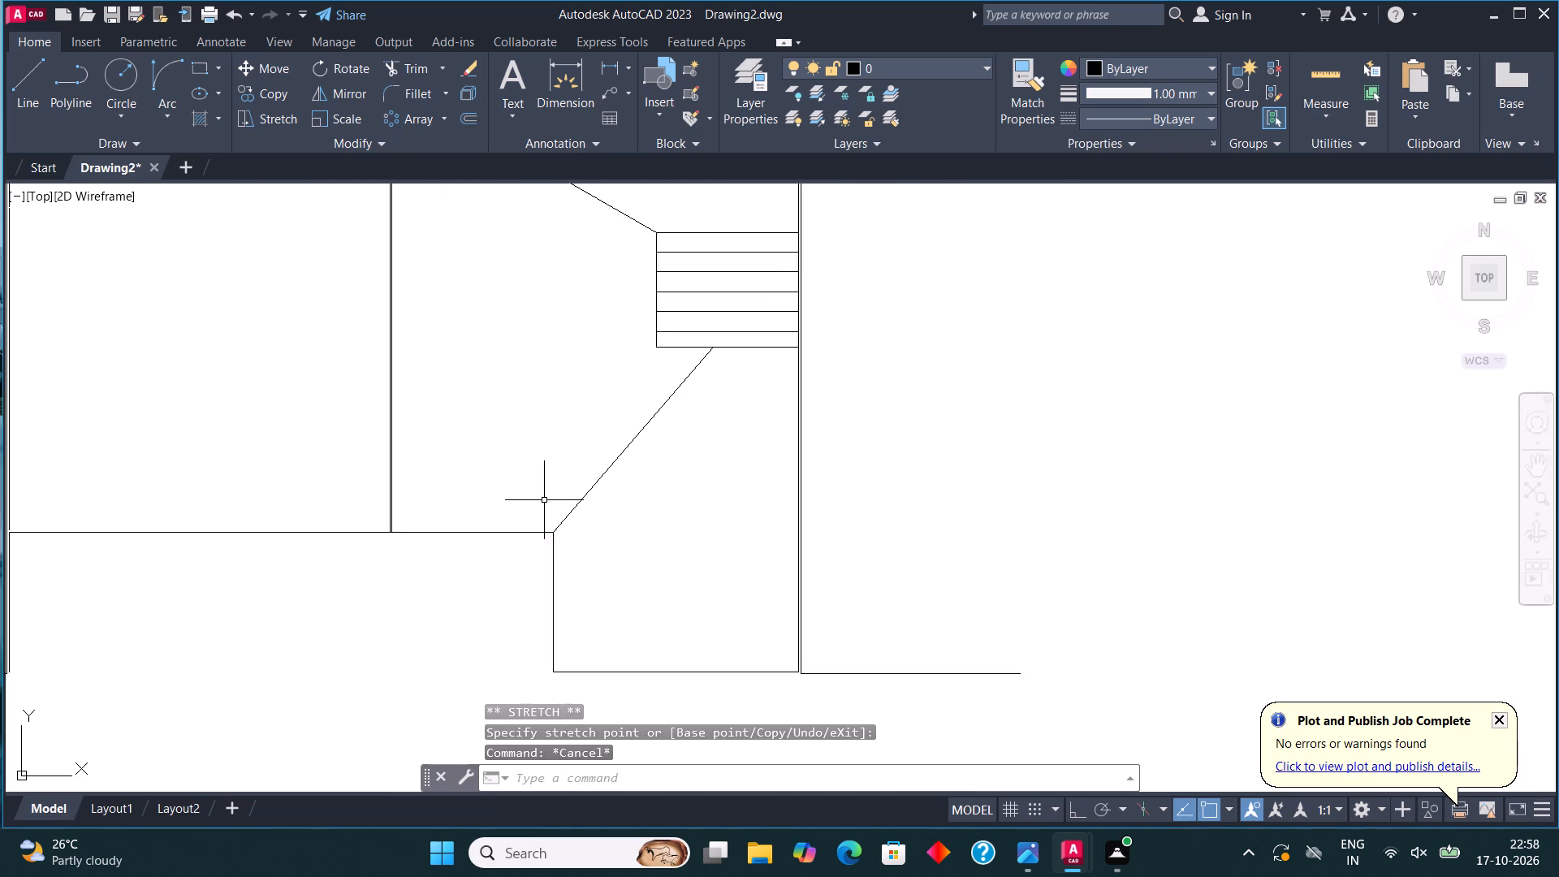
pyautogui.scroll(1, 544, 500)
pyautogui.click(24, 86)
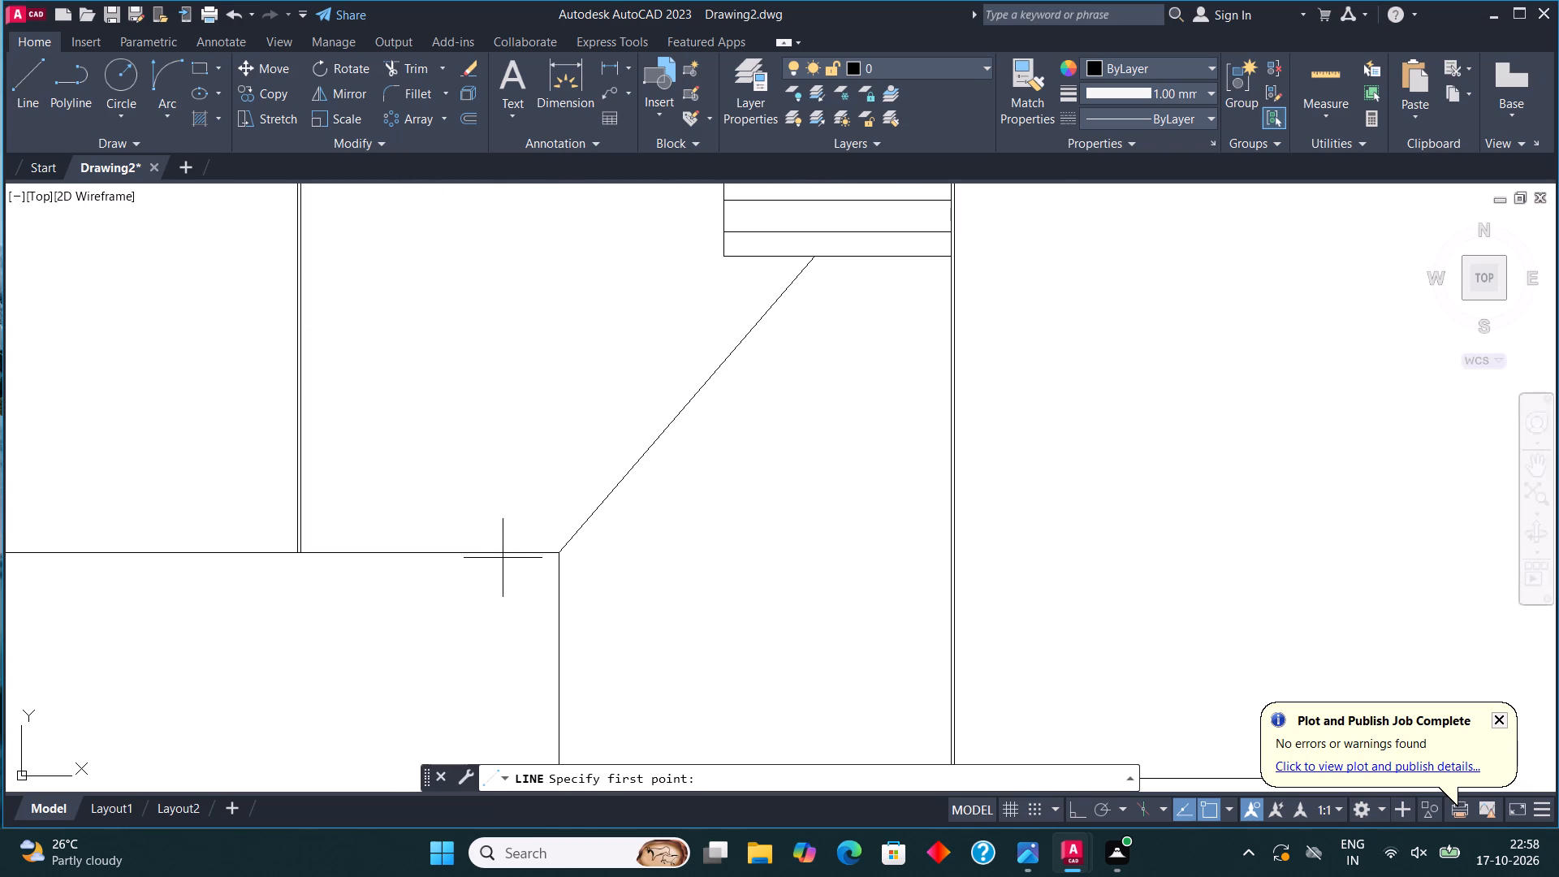
pyautogui.scroll(2, 540, 554)
pyautogui.click(577, 550)
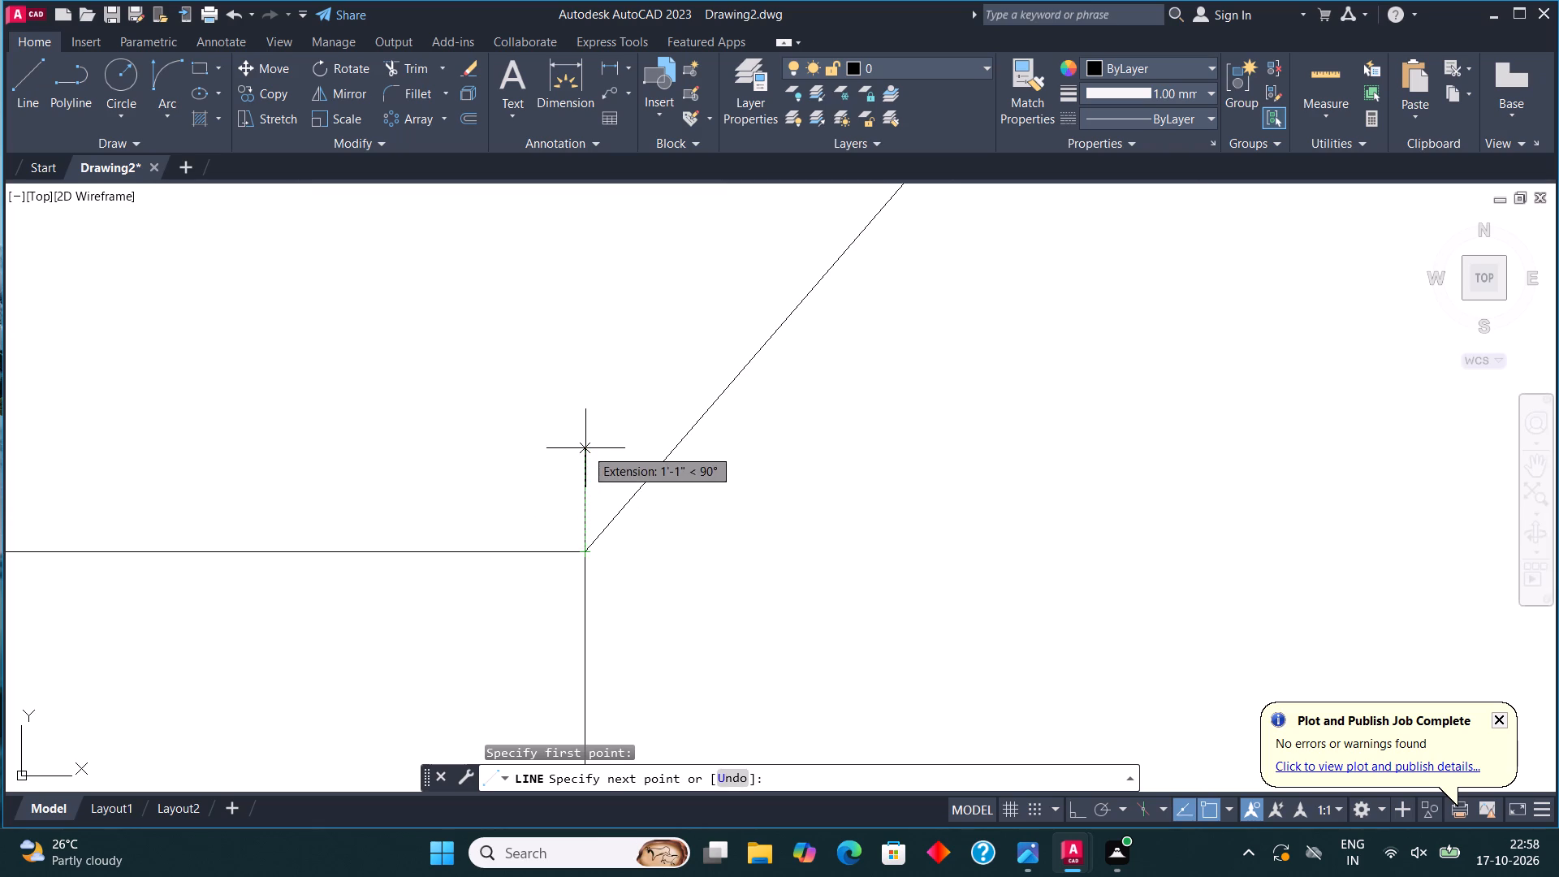
pyautogui.scroll(-3, 593, 448)
pyautogui.moveTo(593, 448); pyautogui.dragTo(593, 524, button='middle')
pyautogui.scroll(1, 593, 524)
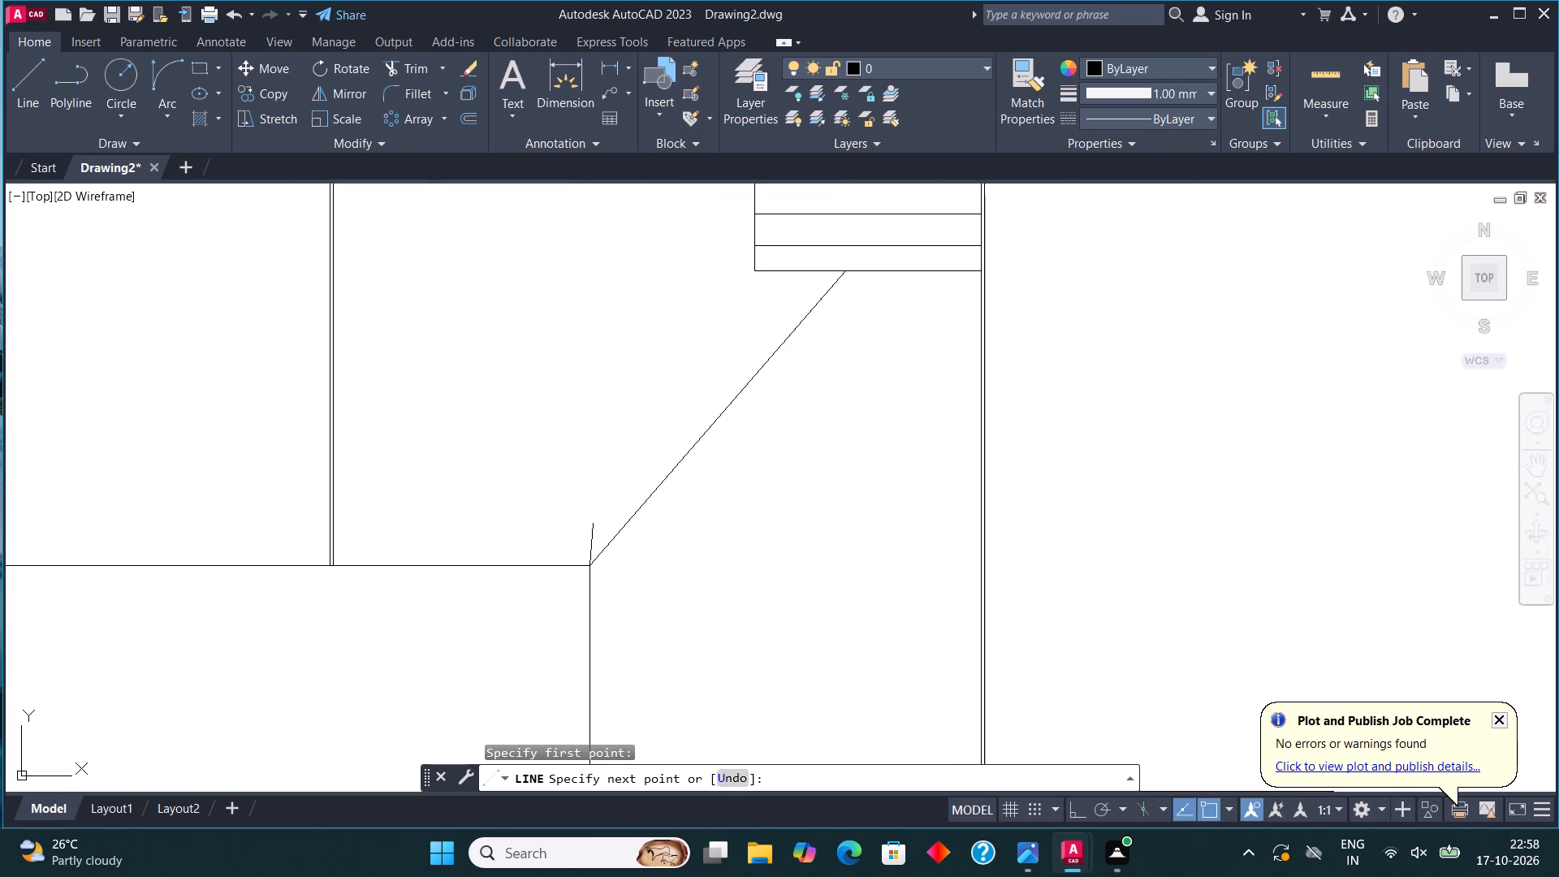
pyautogui.press('F8')
pyautogui.click(589, 513)
pyautogui.click(626, 509)
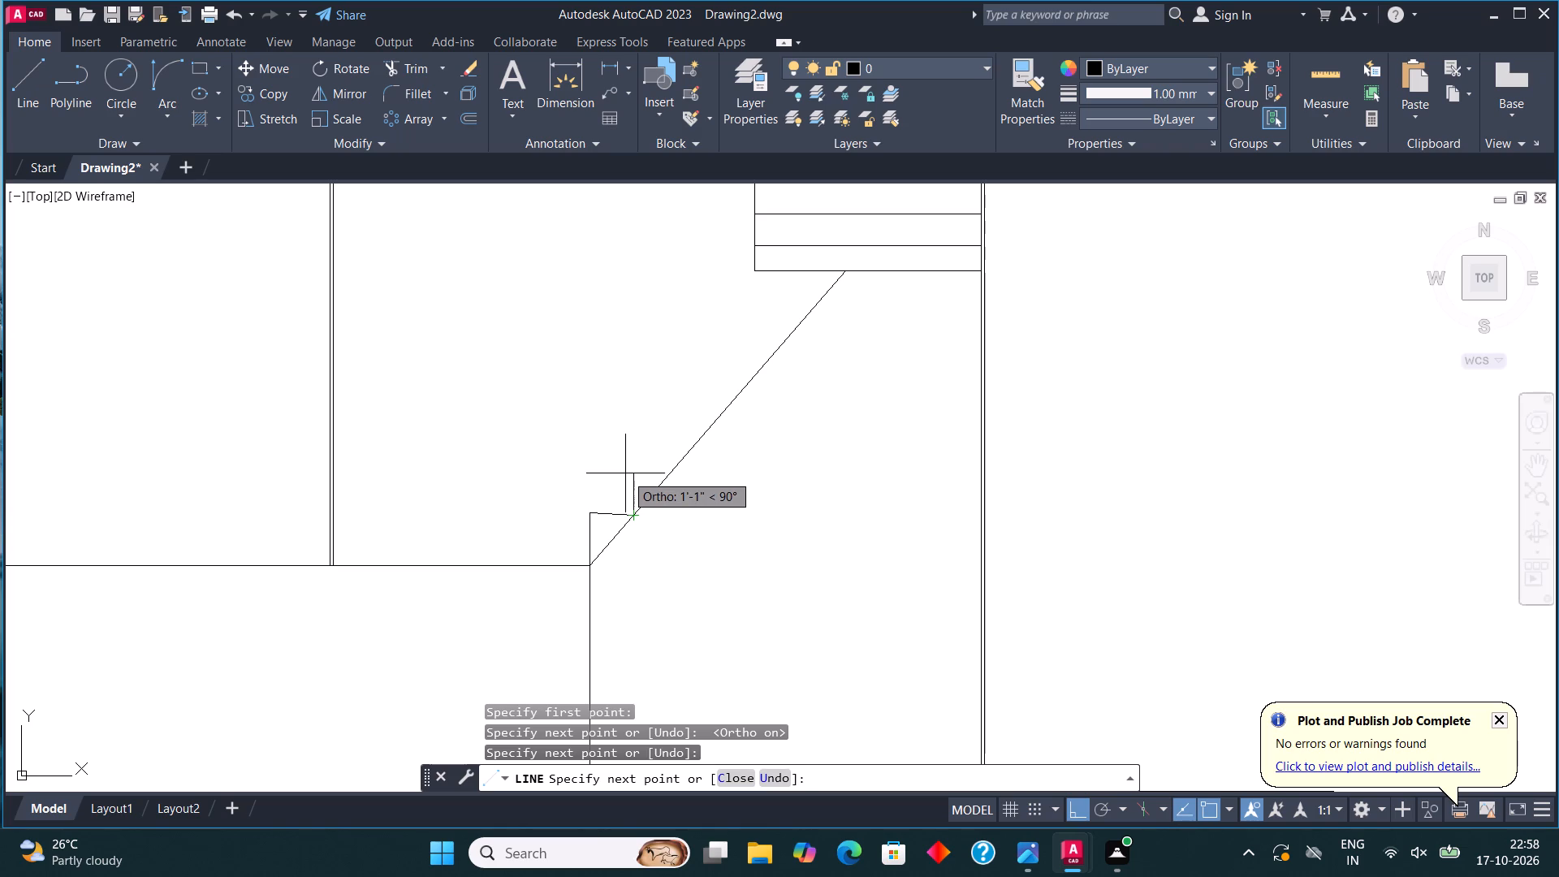
pyautogui.hotkey('ctrl', 'z')
pyautogui.scroll(2, 607, 508)
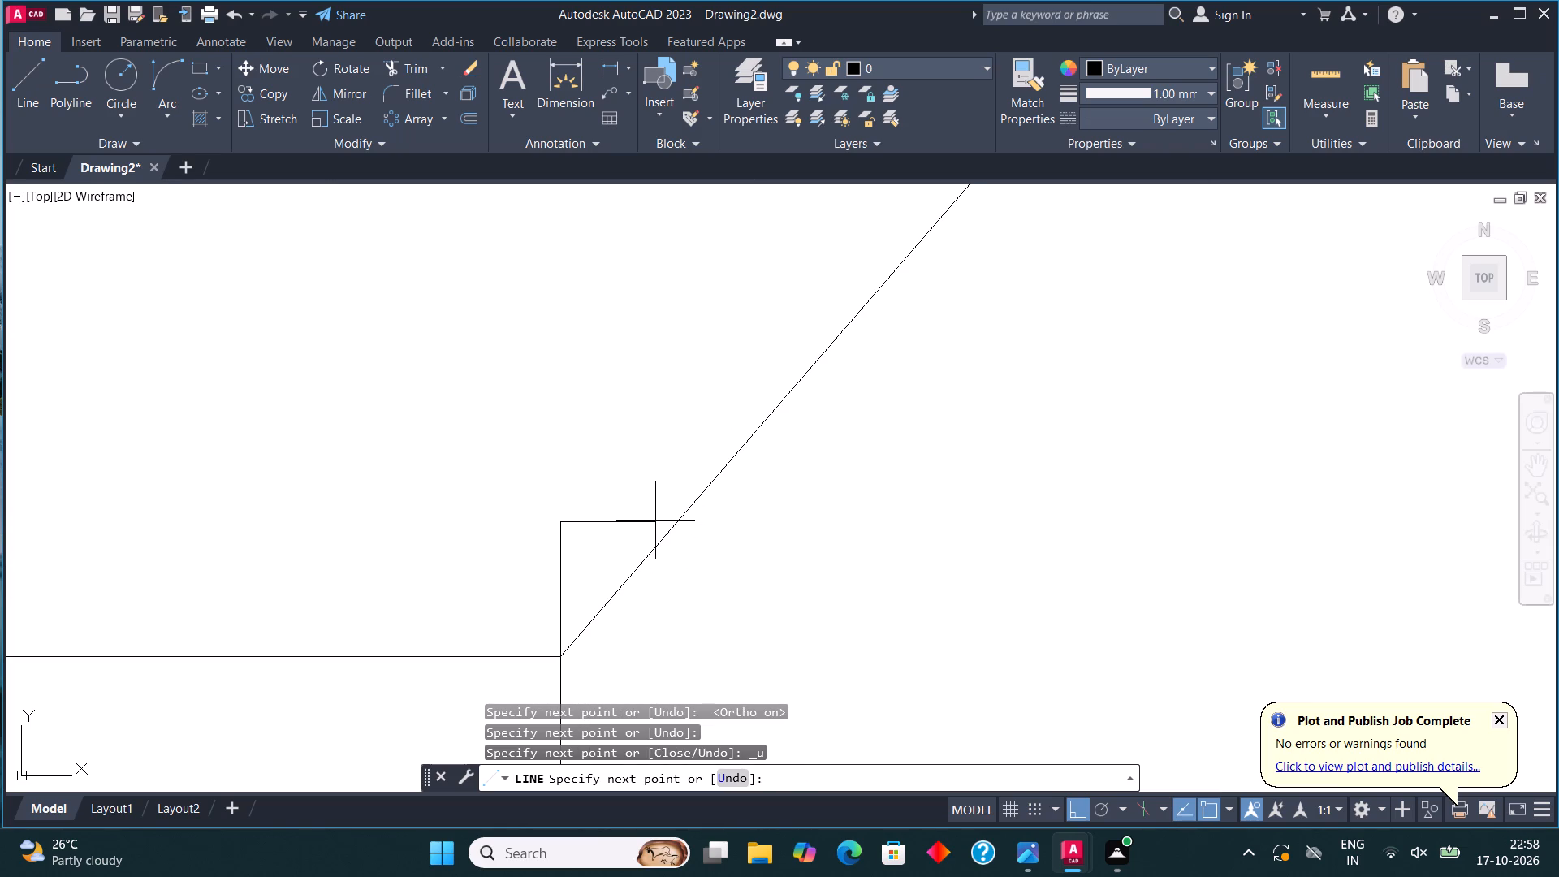
pyautogui.click(655, 521)
pyautogui.scroll(-2, 653, 466)
pyautogui.press('Escape')
# Copy the riser and tread five times up along the sloped line, each starting from the previous tread's end.
pyautogui.click(628, 502)
pyautogui.click(610, 476)
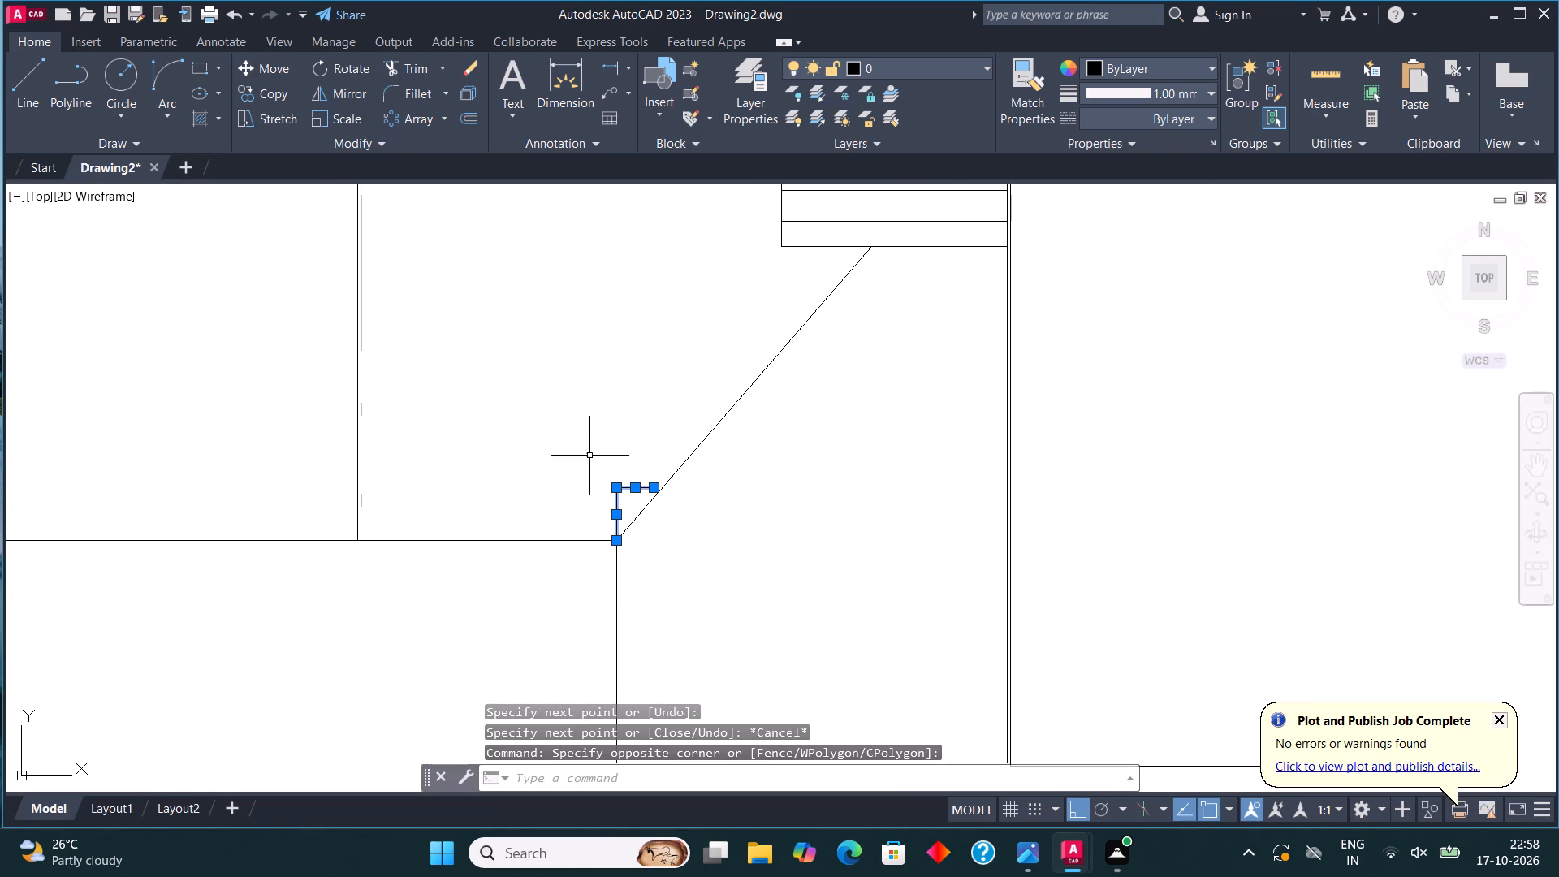
pyautogui.click(267, 93)
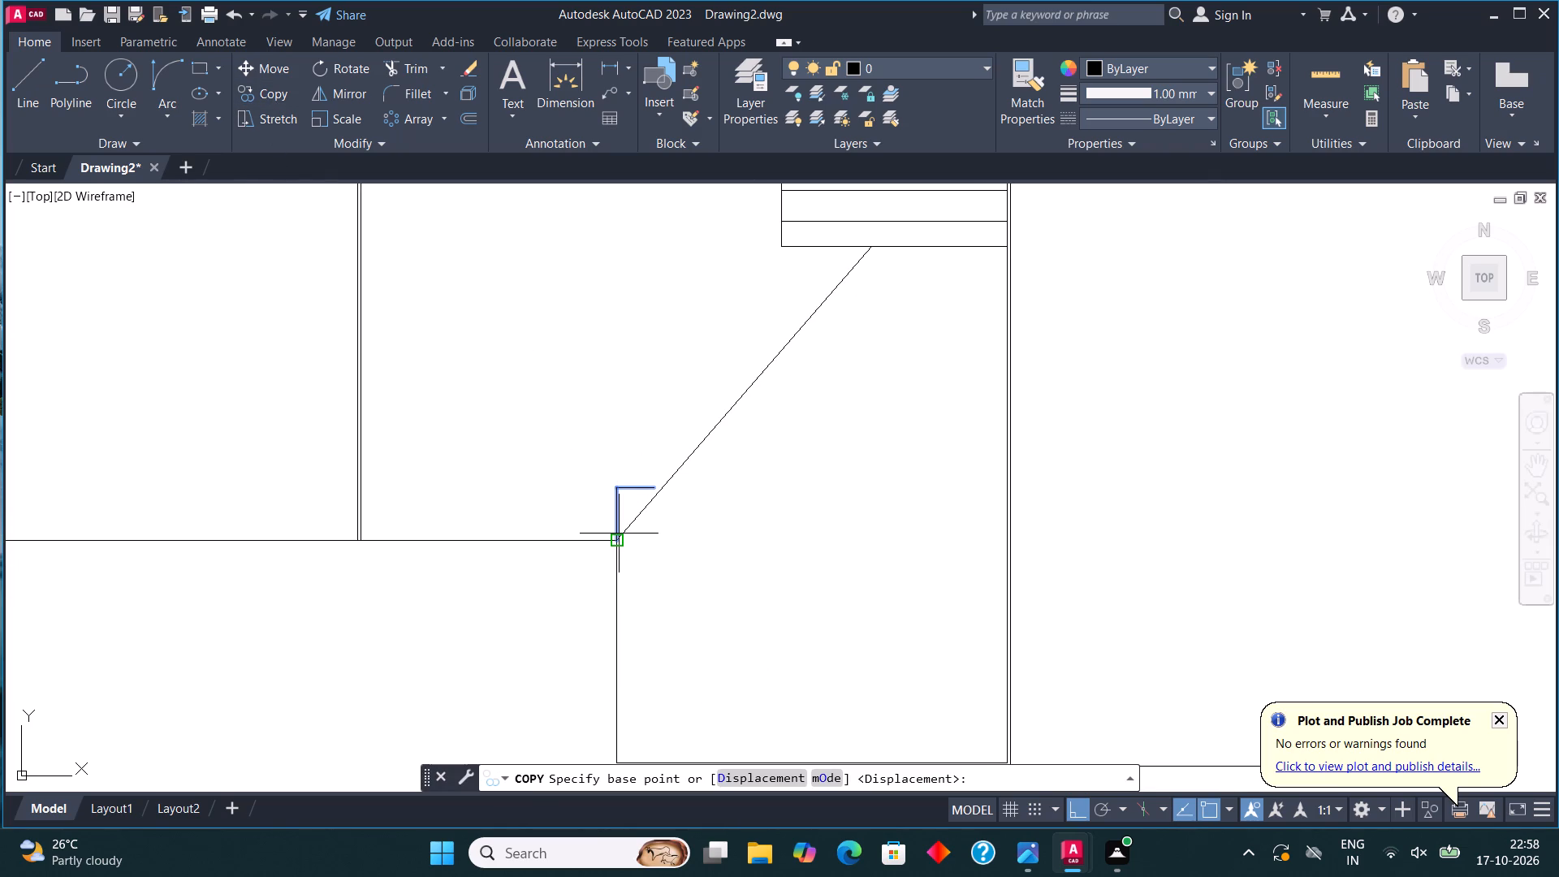
pyautogui.click(619, 534)
pyautogui.click(653, 482)
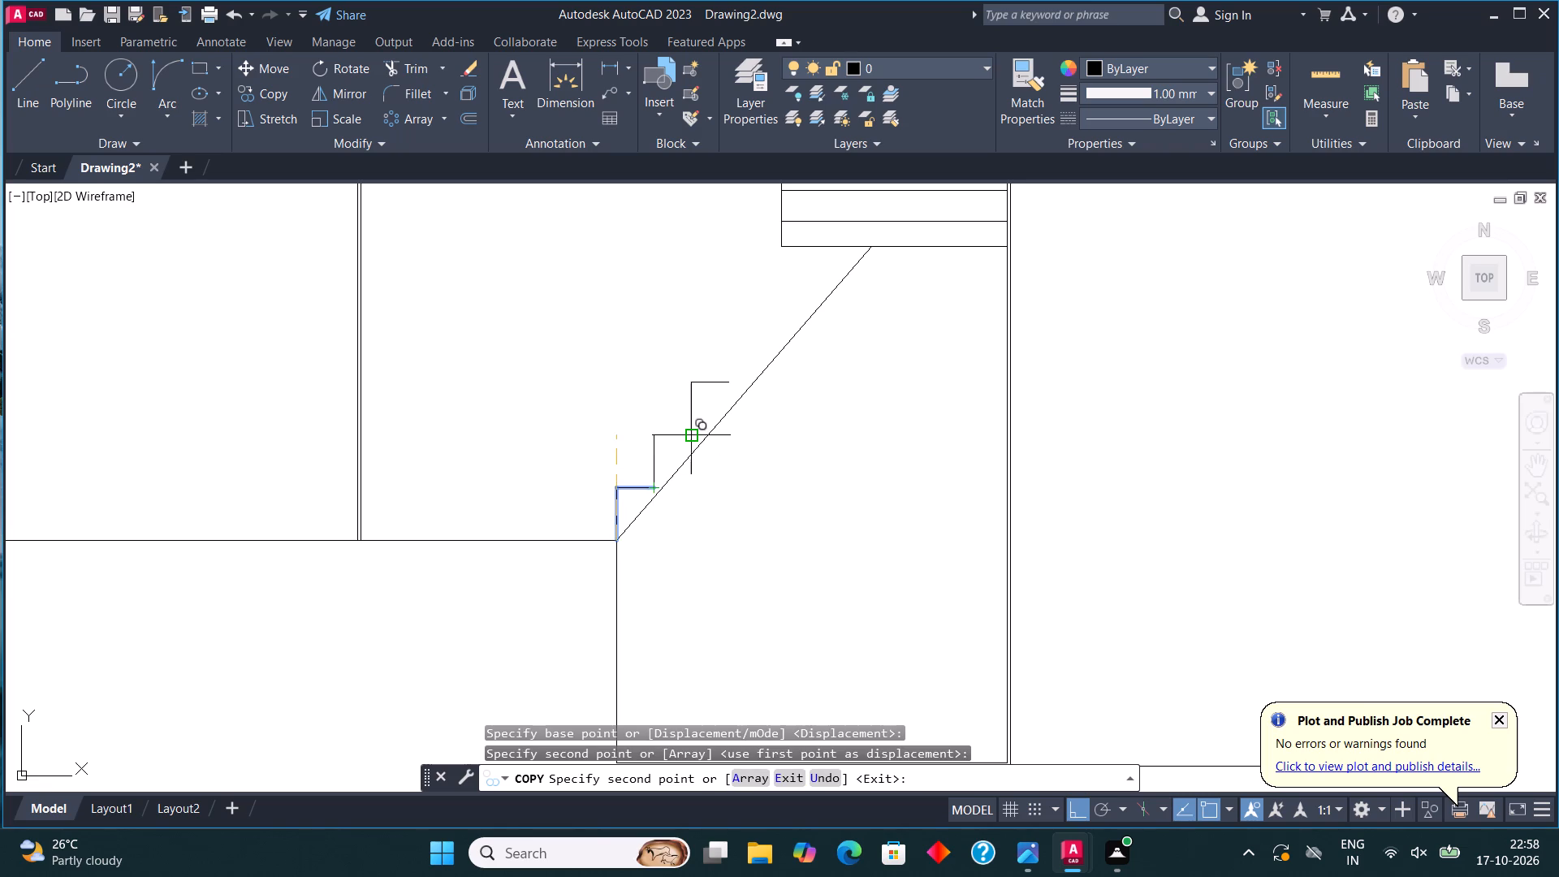
pyautogui.click(691, 434)
pyautogui.click(728, 384)
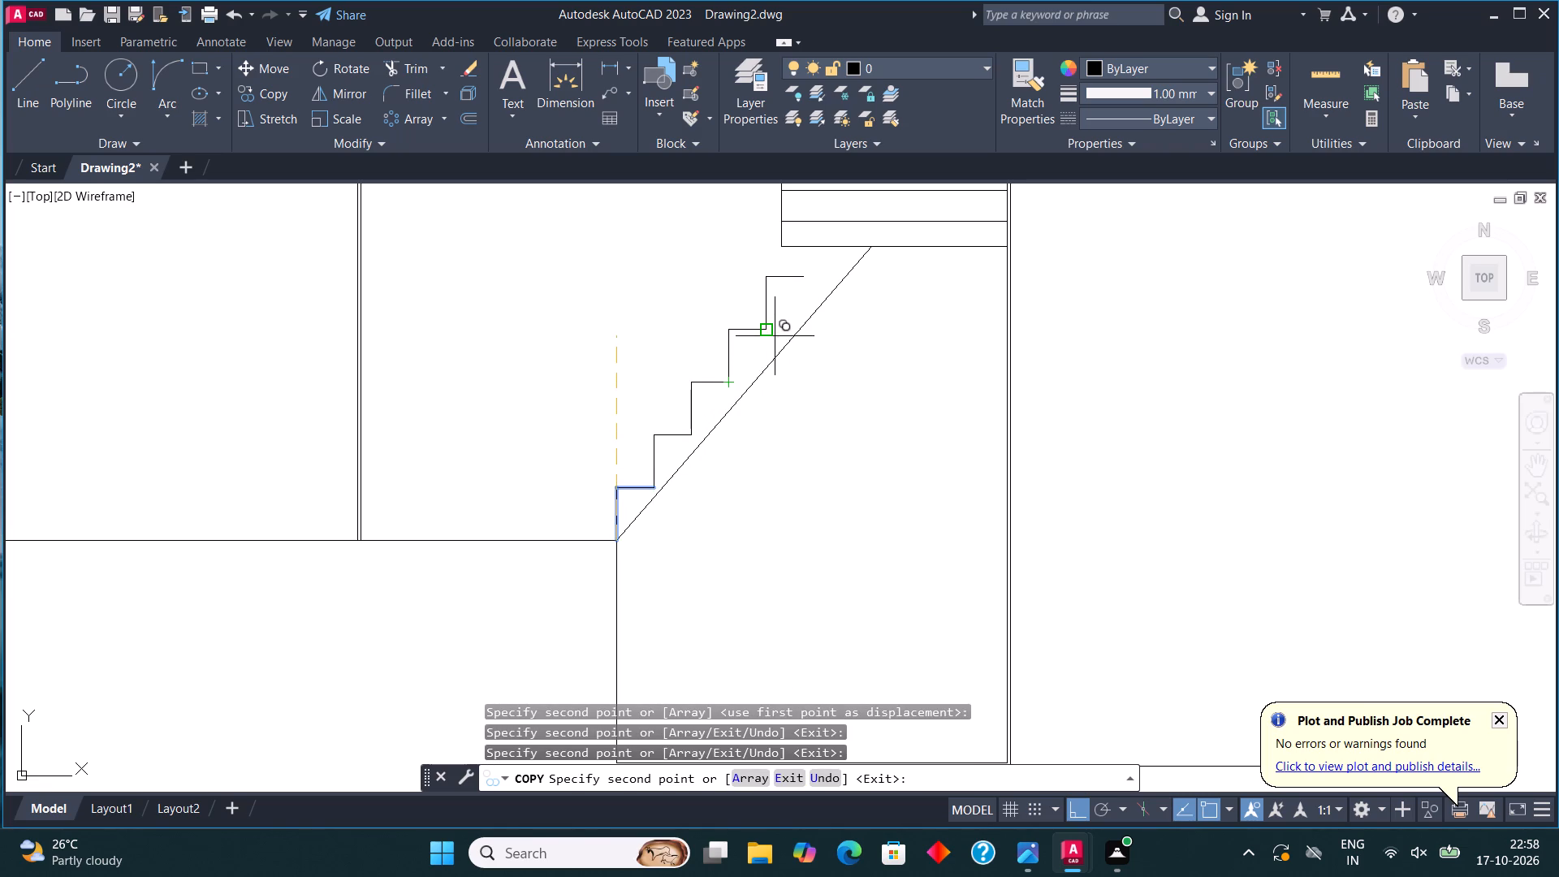
pyautogui.click(774, 330)
pyautogui.click(806, 271)
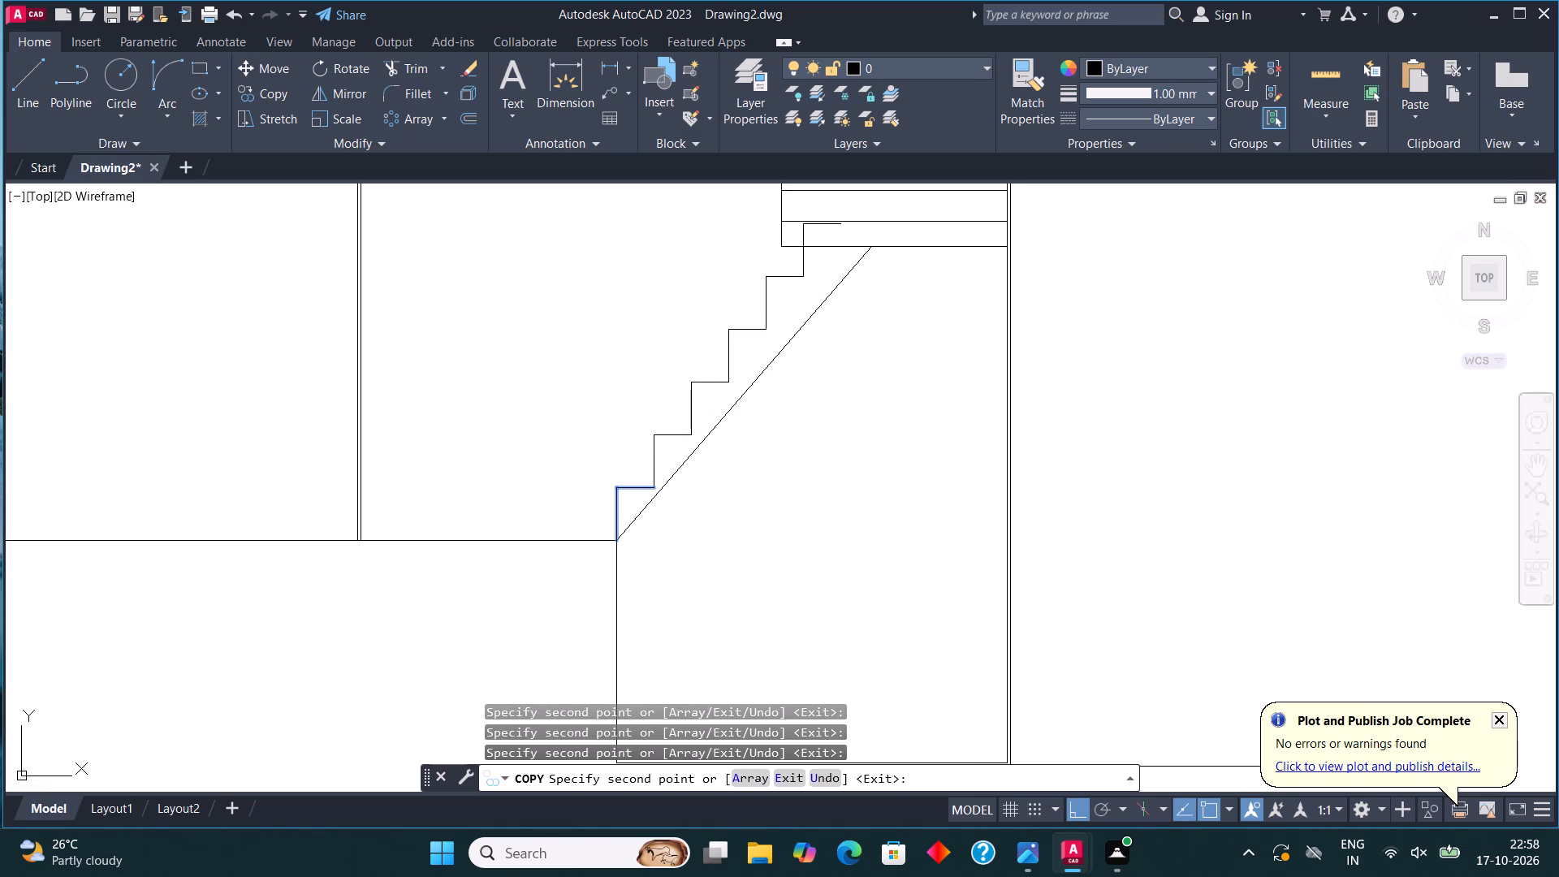
pyautogui.press('Escape')
# Trim away the parts of the topmost riser and tread that run inside the striped box.
pyautogui.click(405, 60)
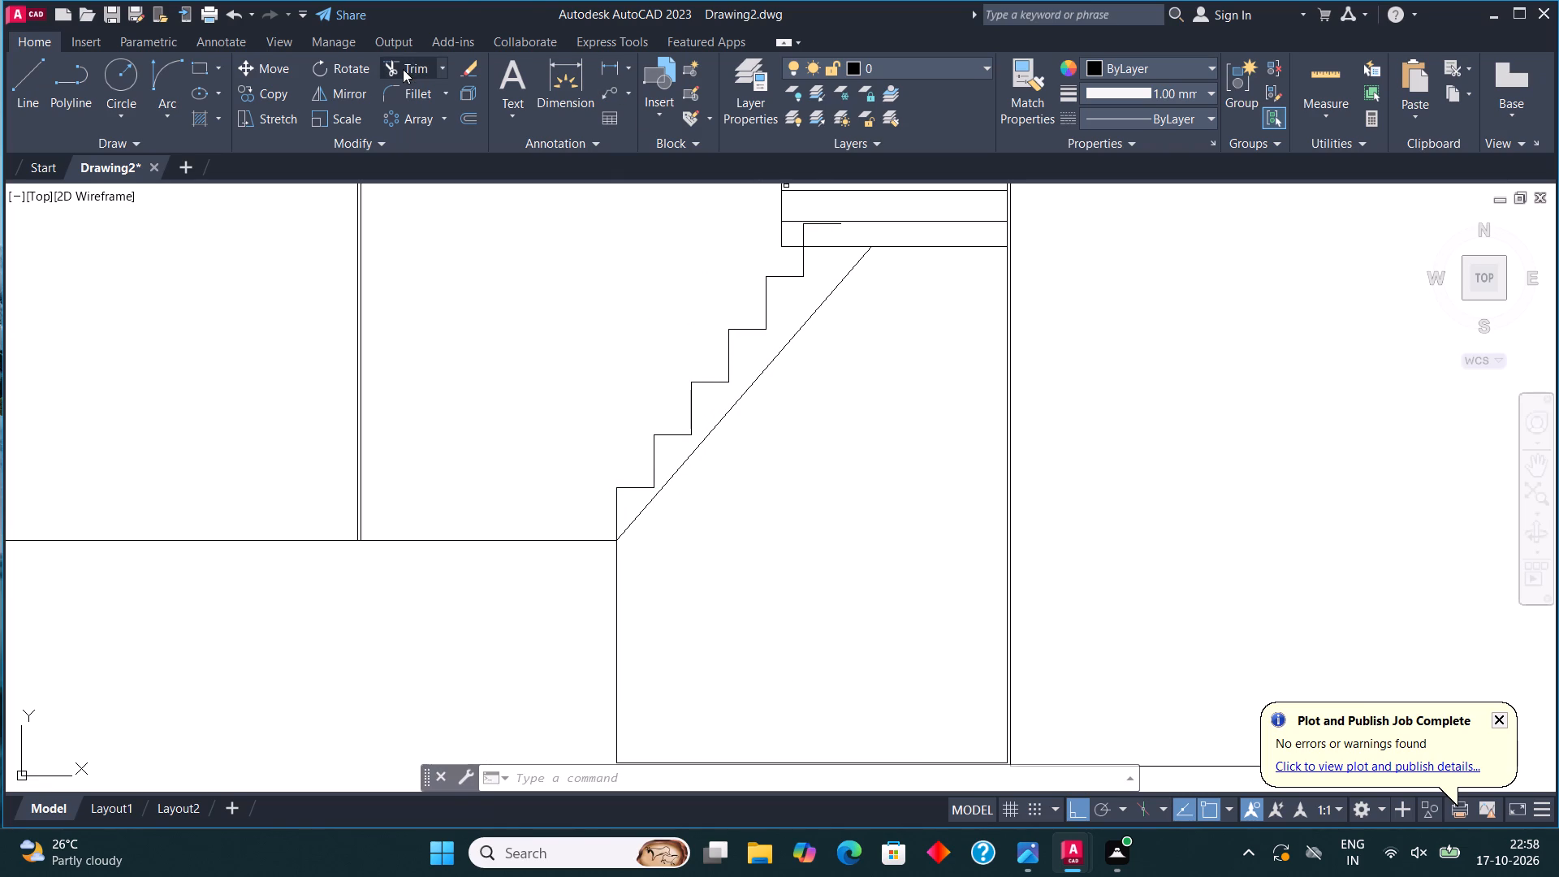
pyautogui.click(801, 230)
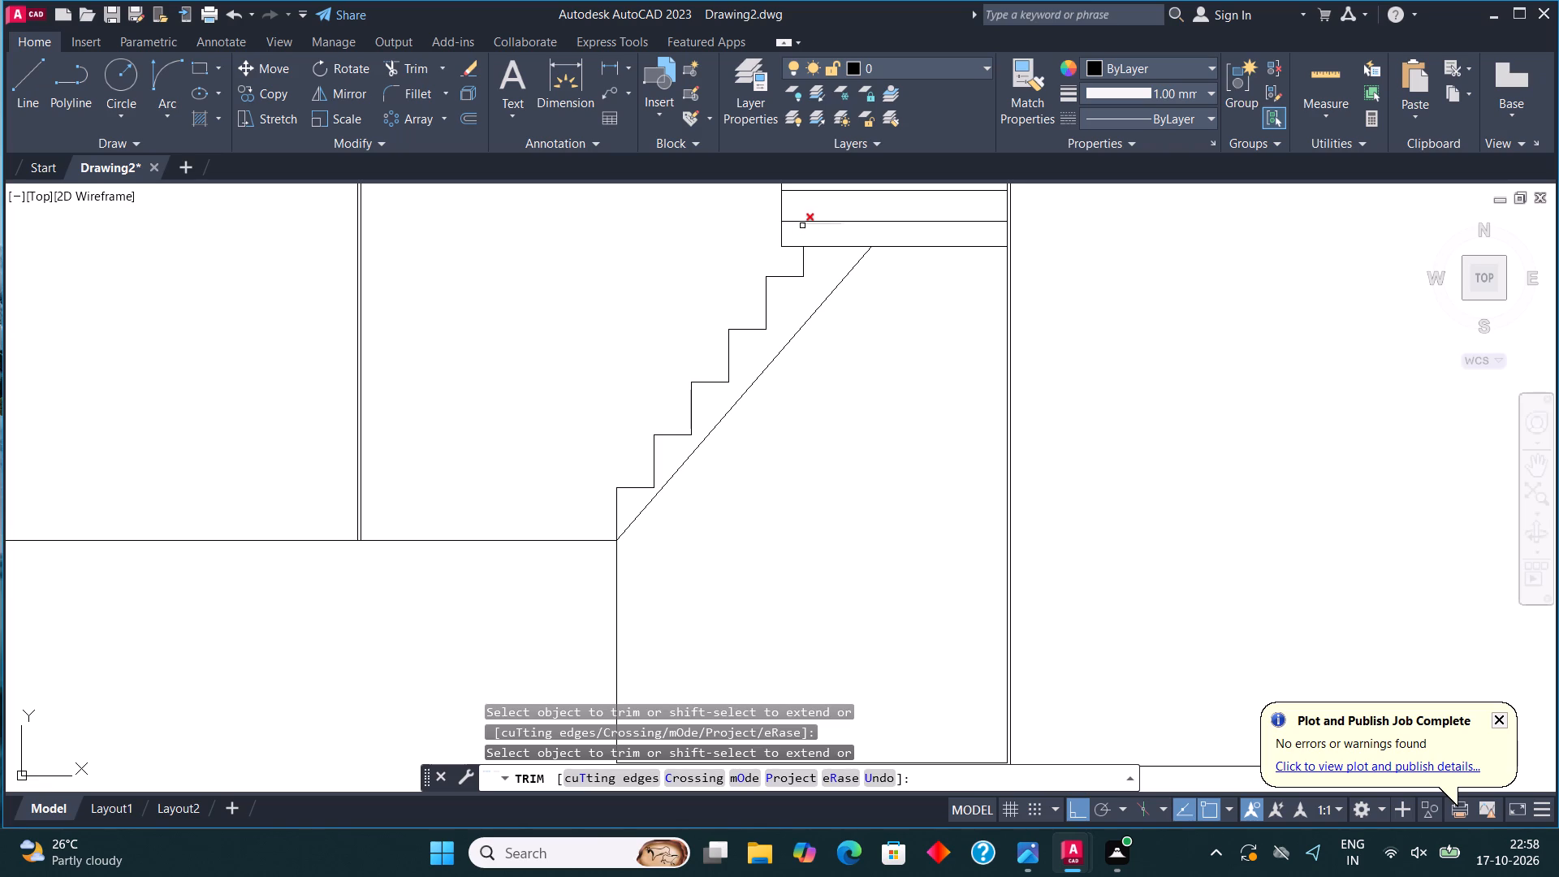
pyautogui.click(802, 226)
pyautogui.press('Escape')
# Draw a vertical riser about 1'-4" high up from the striped box's upper corner, where the upper sloped line ends.
pyautogui.scroll(-3, 814, 323)
pyautogui.moveTo(814, 270); pyautogui.dragTo(826, 374, button='middle')
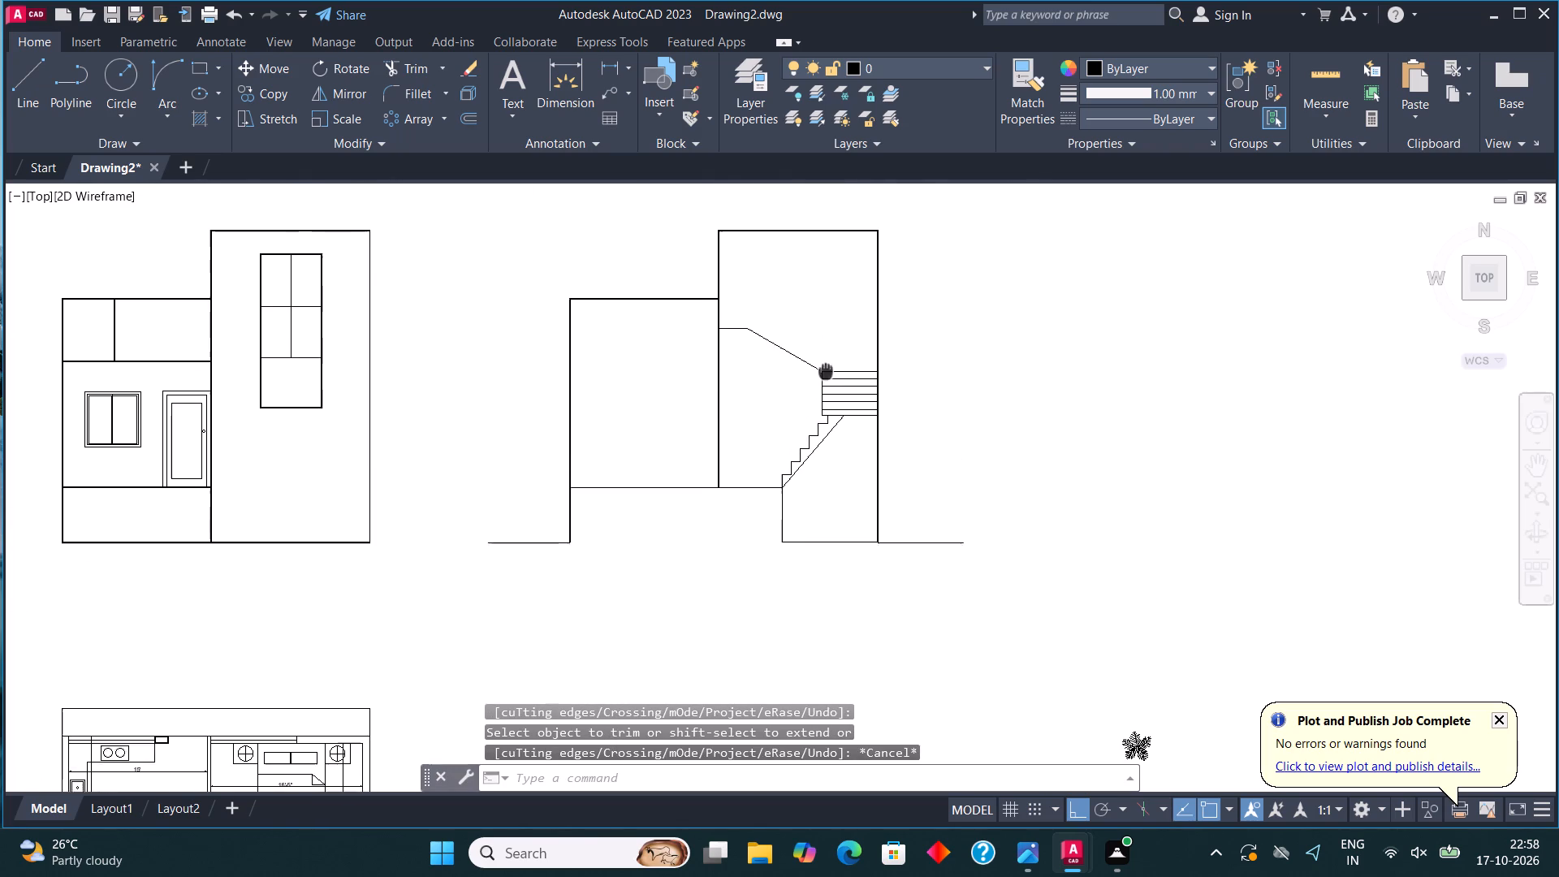
pyautogui.moveTo(826, 374); pyautogui.dragTo(827, 380, button='middle')
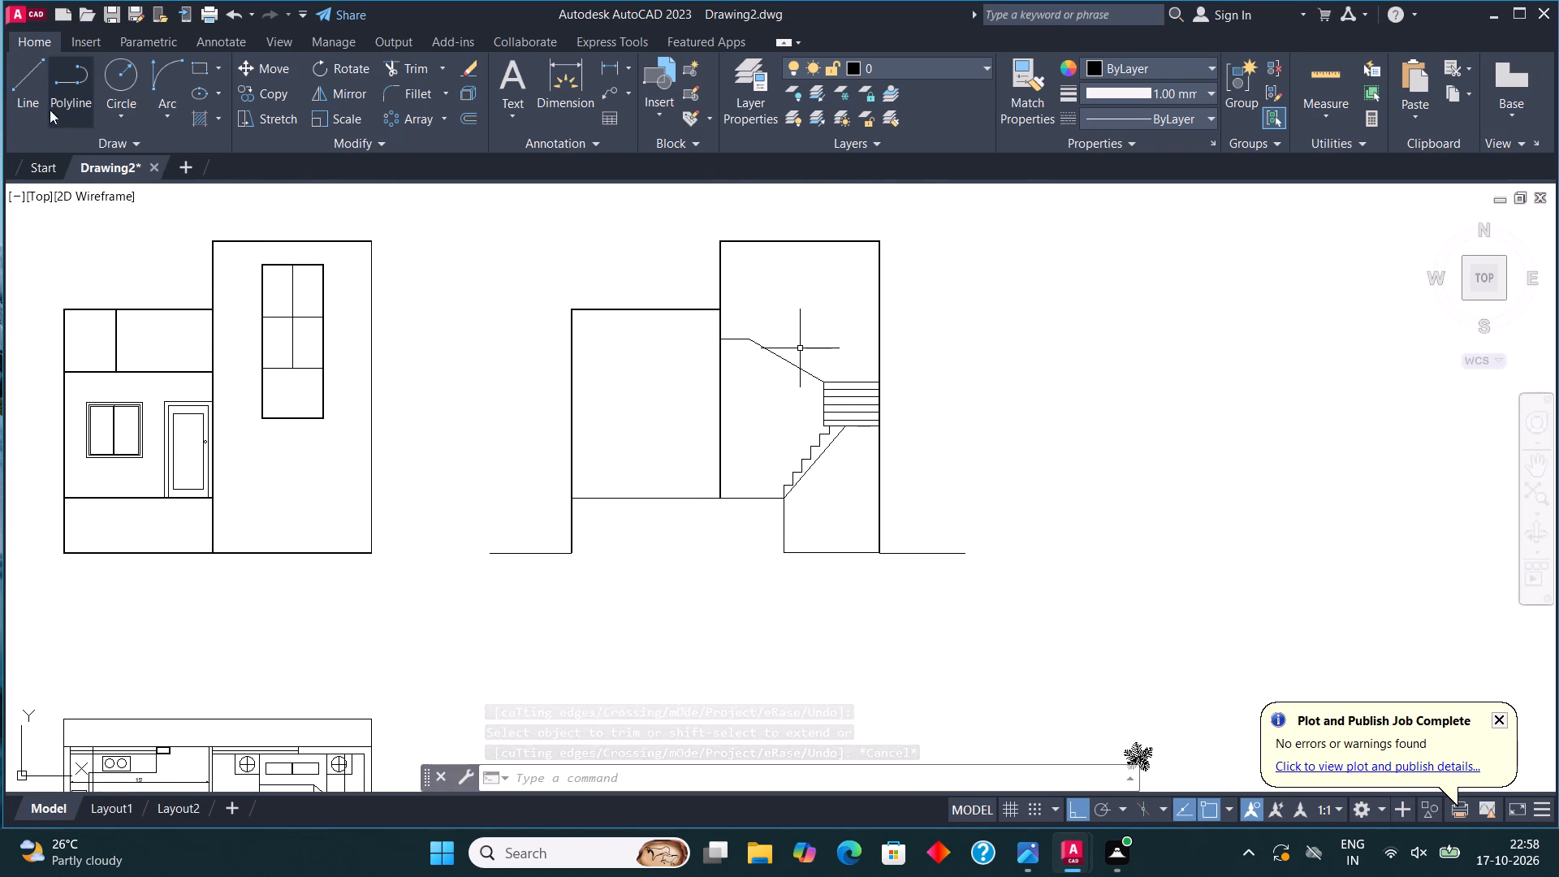
pyautogui.click(37, 90)
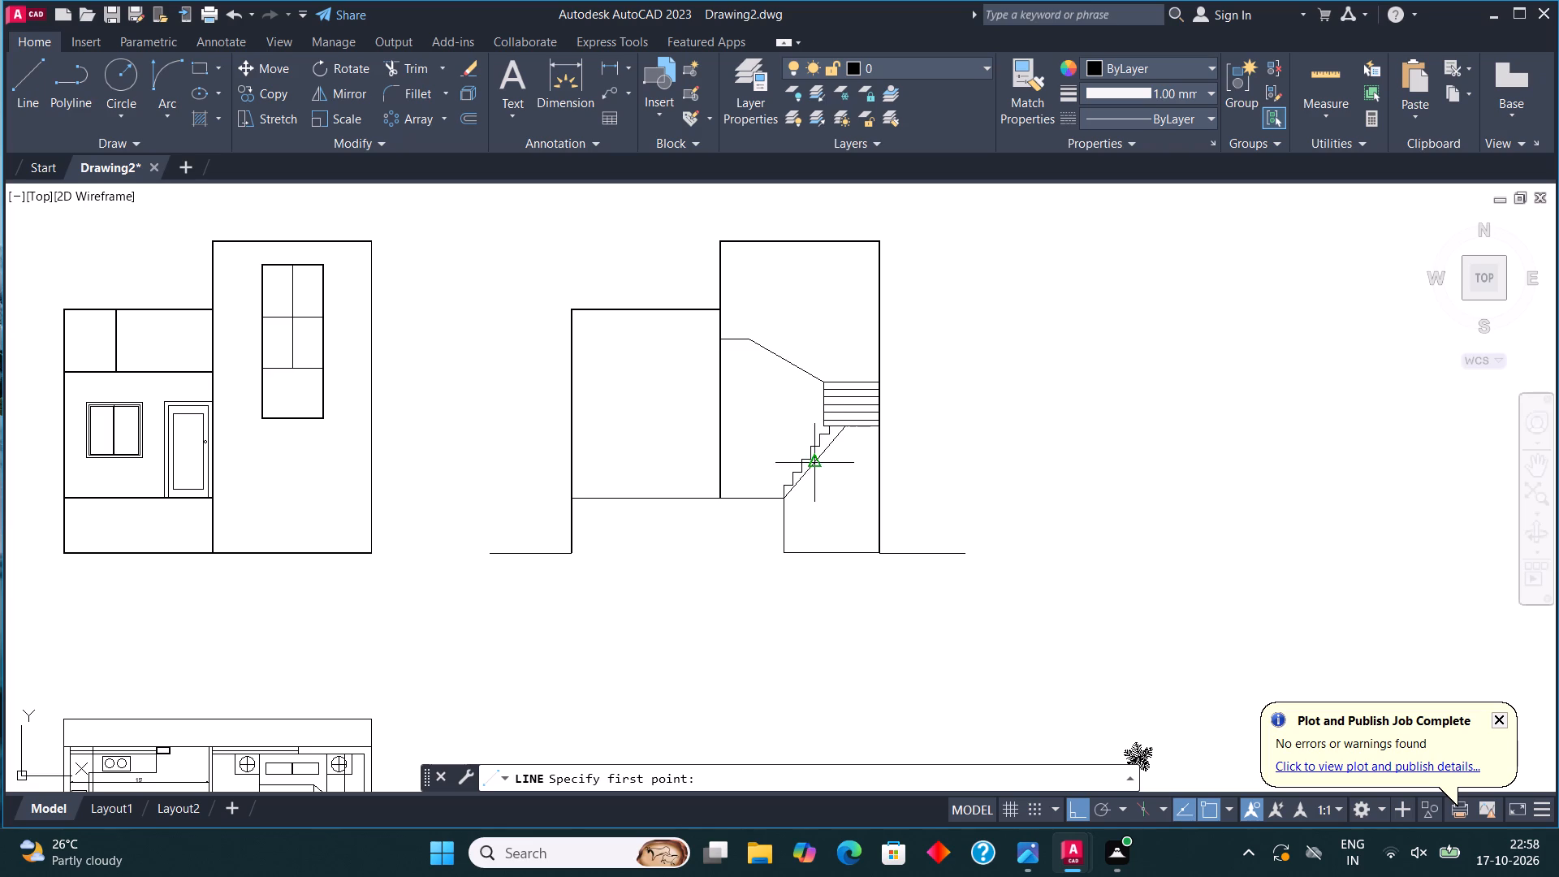
pyautogui.scroll(3, 840, 371)
pyautogui.click(775, 412)
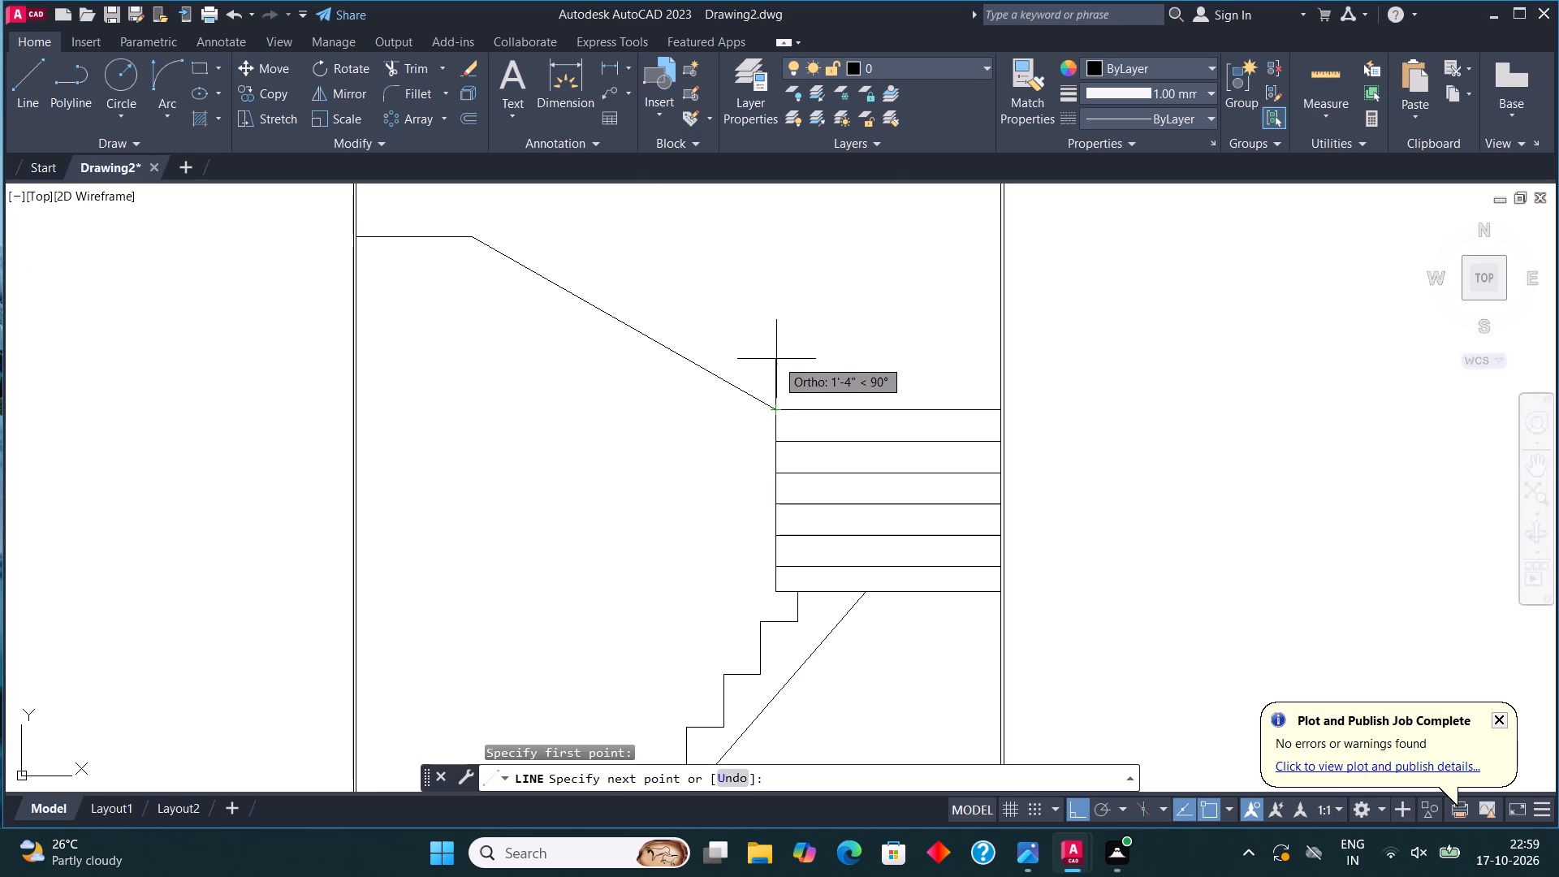
pyautogui.click(776, 359)
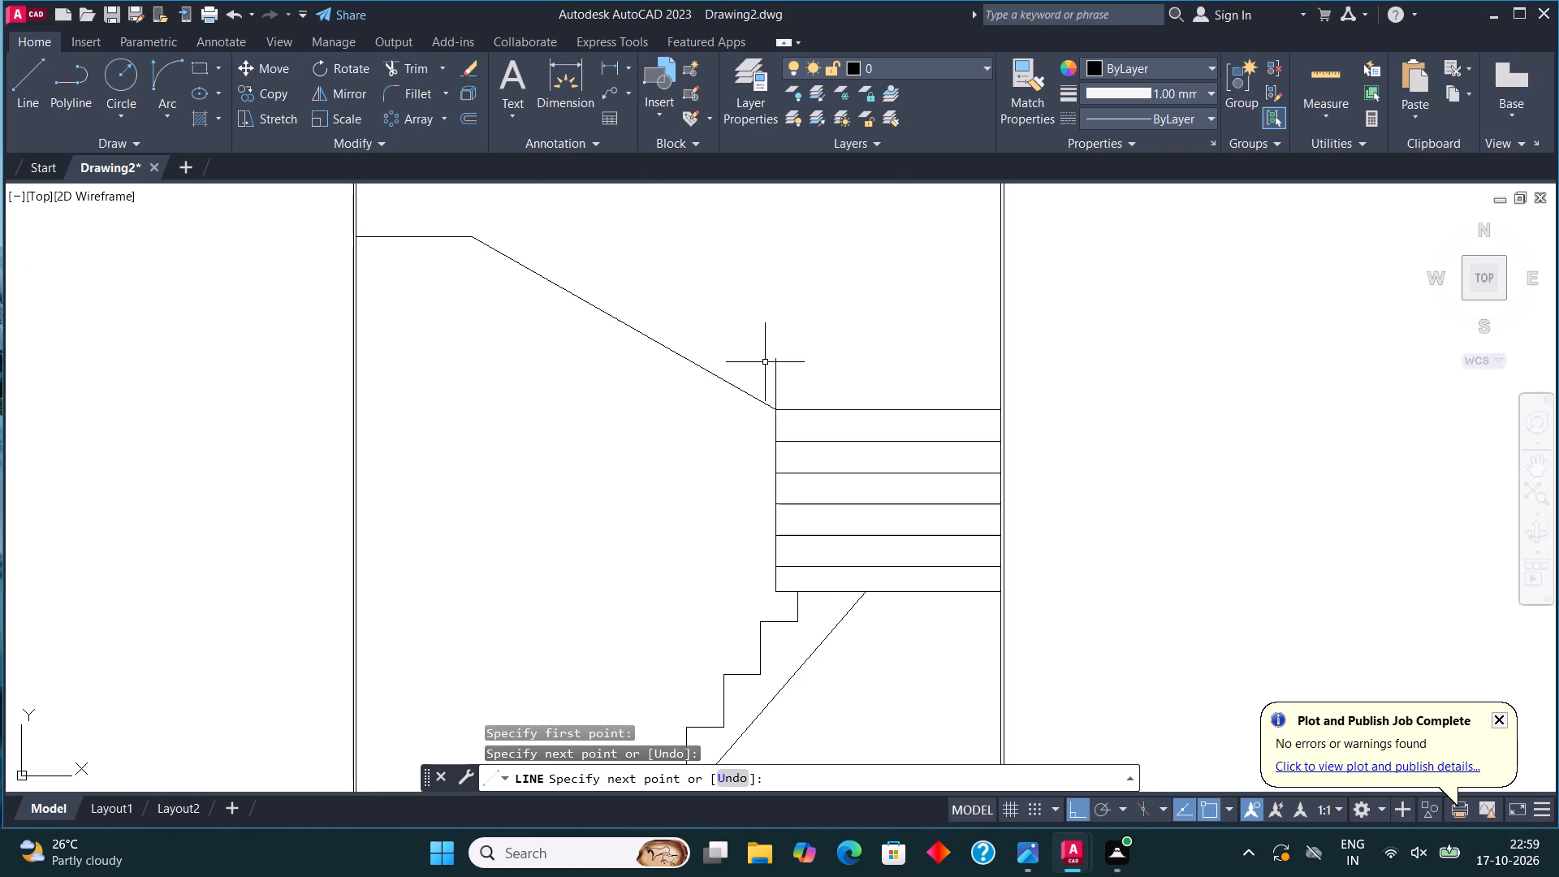
pyautogui.press('Escape')
# Shorten the new riser above the striped box by stretching its top end slightly down.
pyautogui.moveTo(787, 382); pyautogui.dragTo(775, 378)
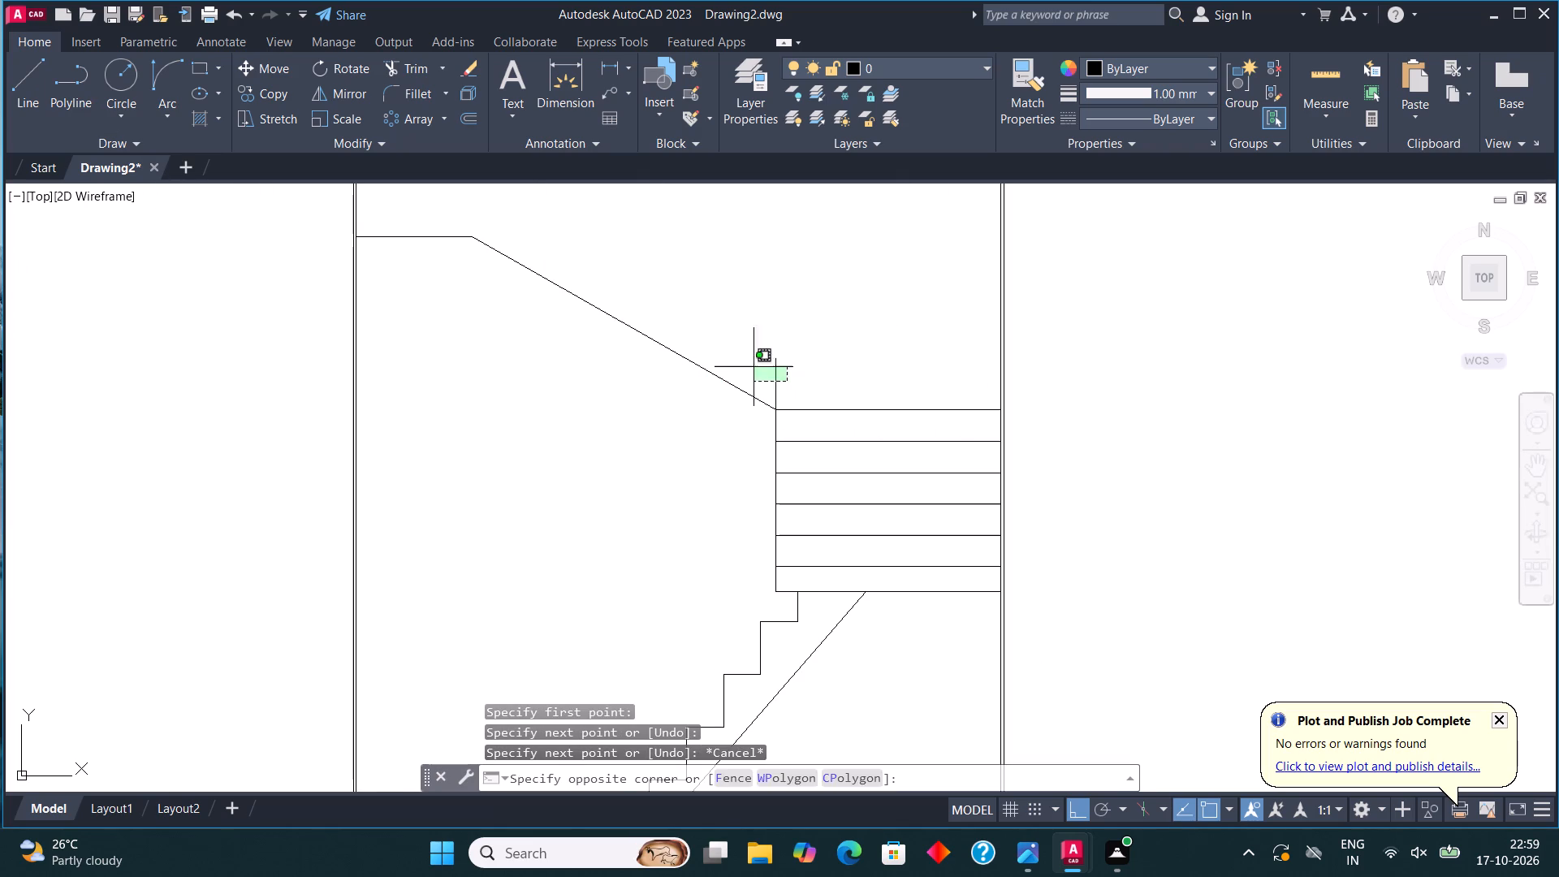
pyautogui.click(747, 363)
pyautogui.scroll(2, 783, 362)
pyautogui.click(760, 355)
pyautogui.click(758, 378)
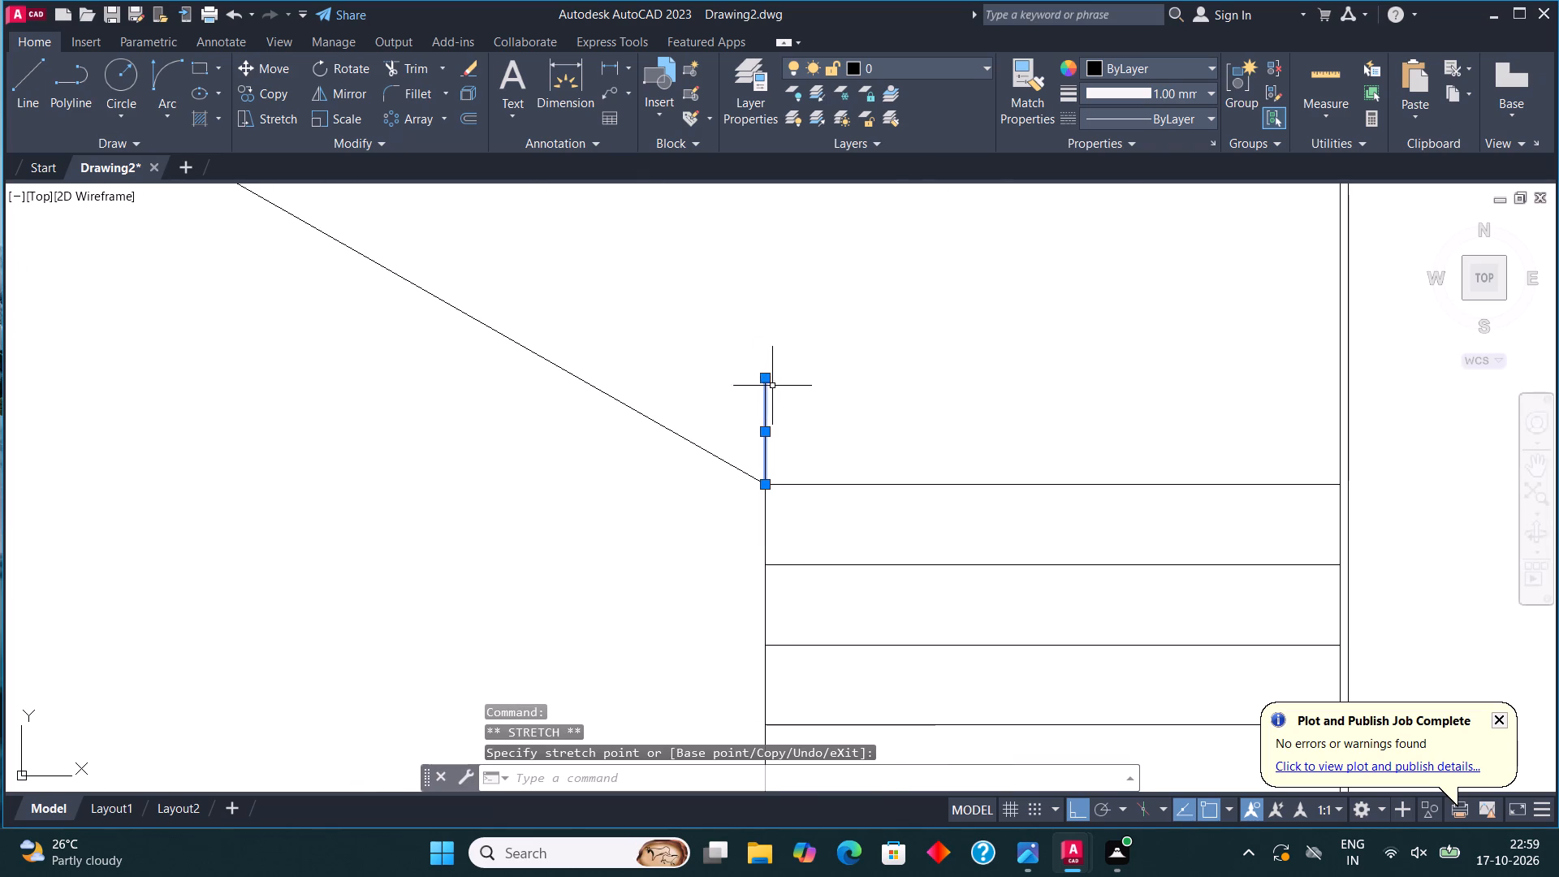
# Draw a short horizontal tread from the shortened riser's top toward the tall block's inner wall.
pyautogui.click(41, 68)
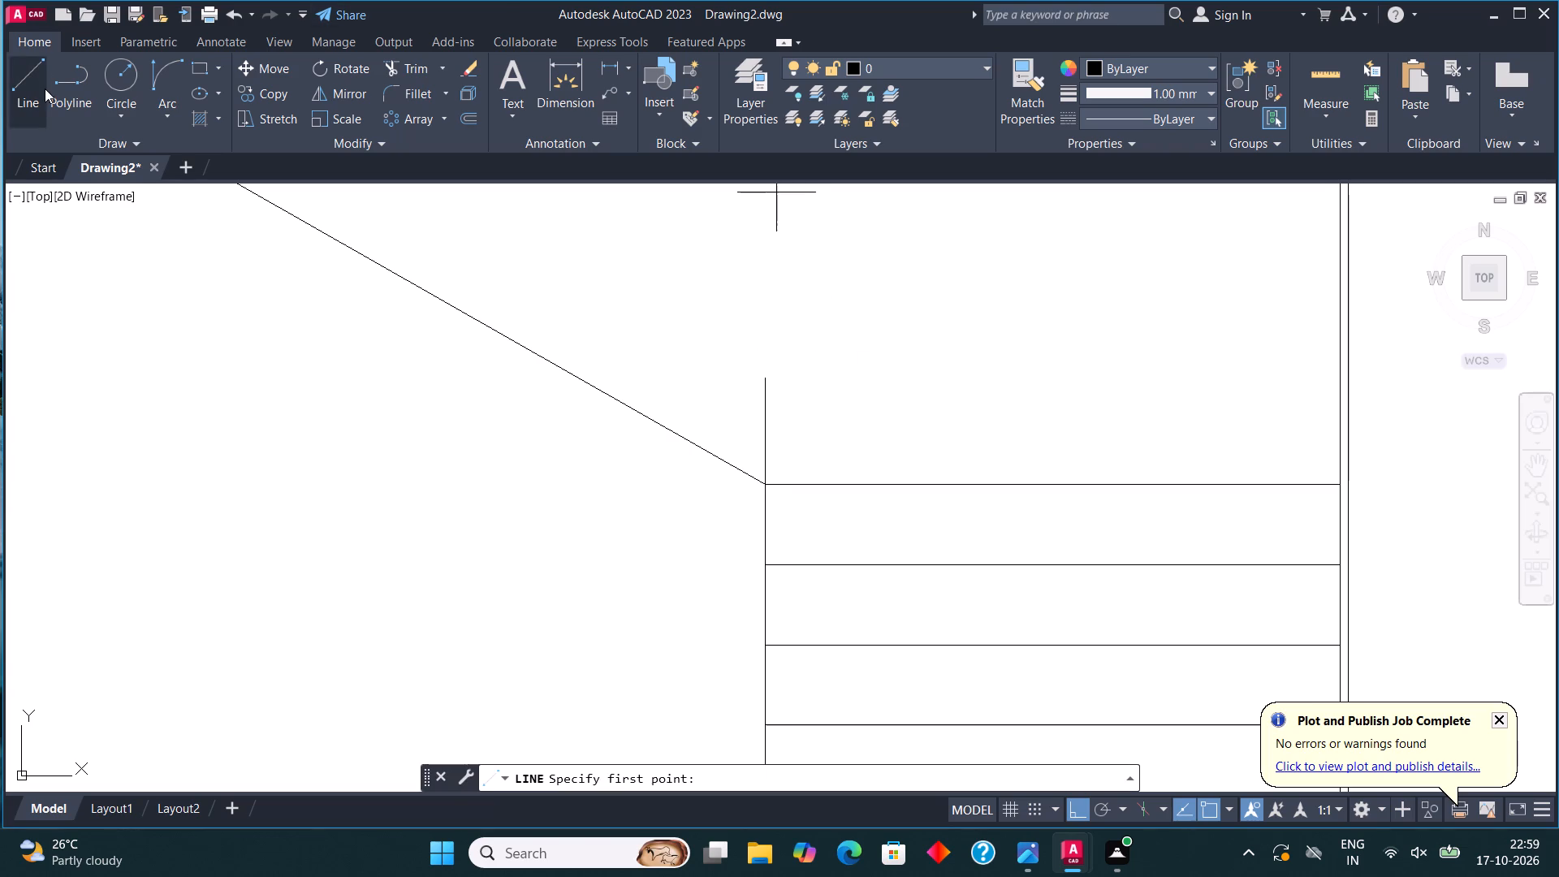
pyautogui.click(763, 375)
pyautogui.click(672, 378)
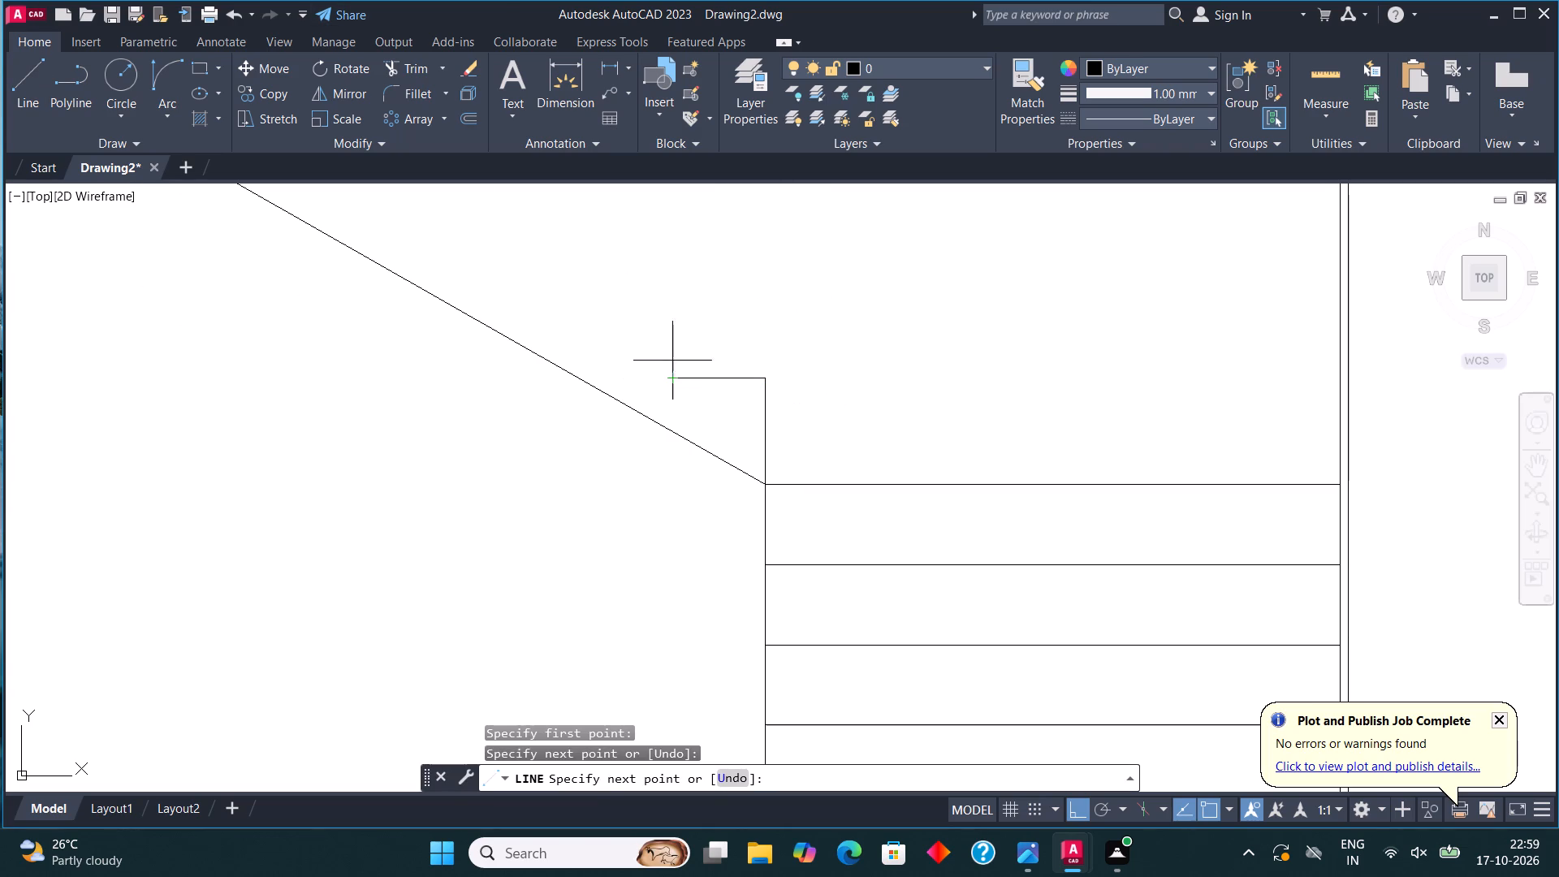
pyautogui.press('Escape')
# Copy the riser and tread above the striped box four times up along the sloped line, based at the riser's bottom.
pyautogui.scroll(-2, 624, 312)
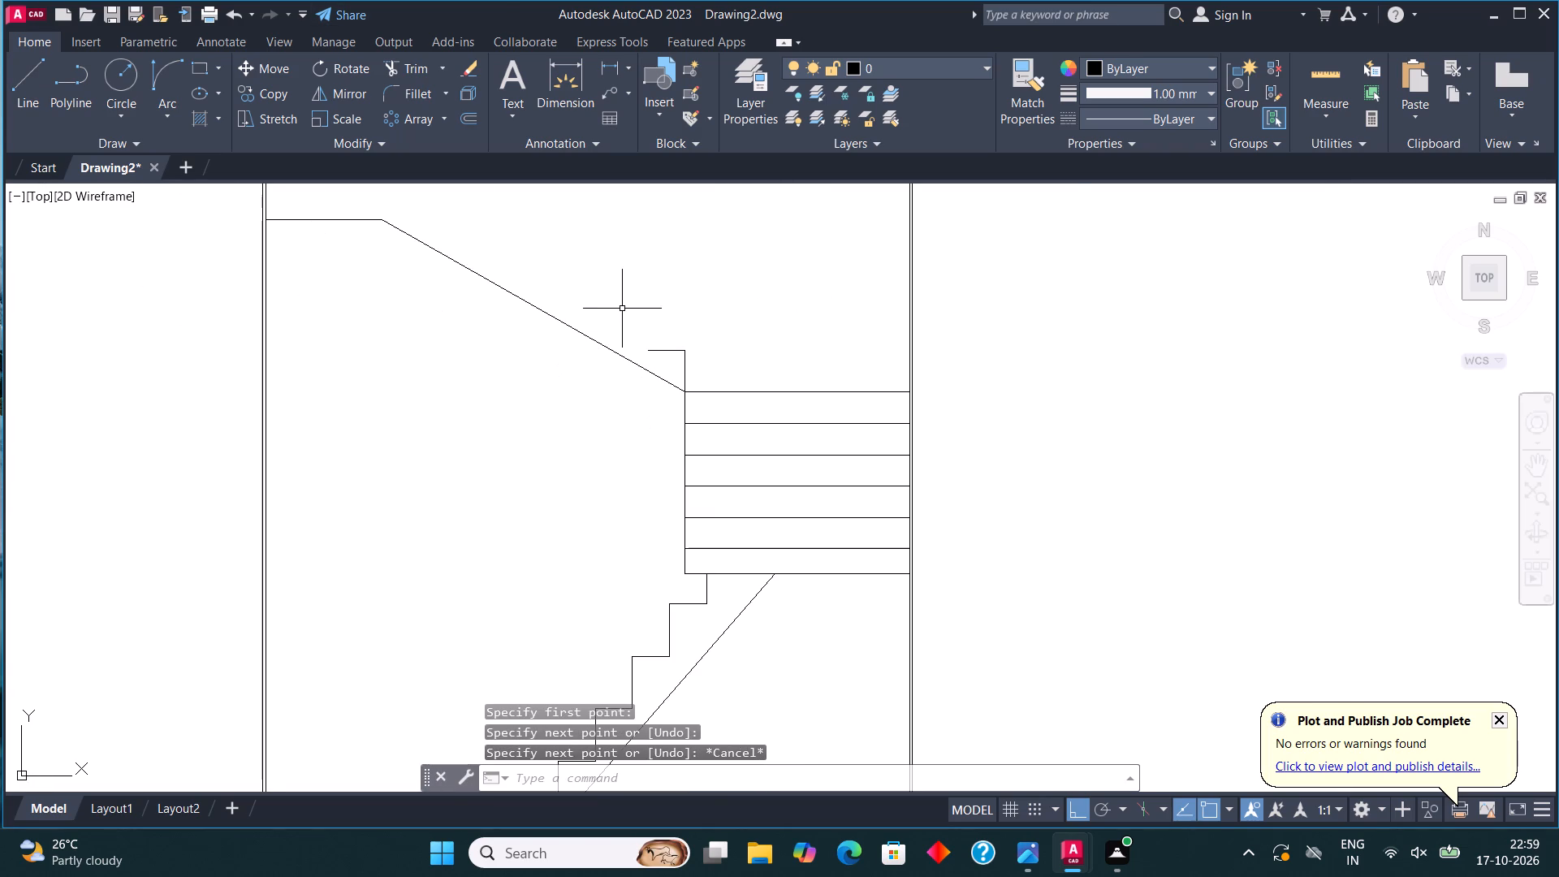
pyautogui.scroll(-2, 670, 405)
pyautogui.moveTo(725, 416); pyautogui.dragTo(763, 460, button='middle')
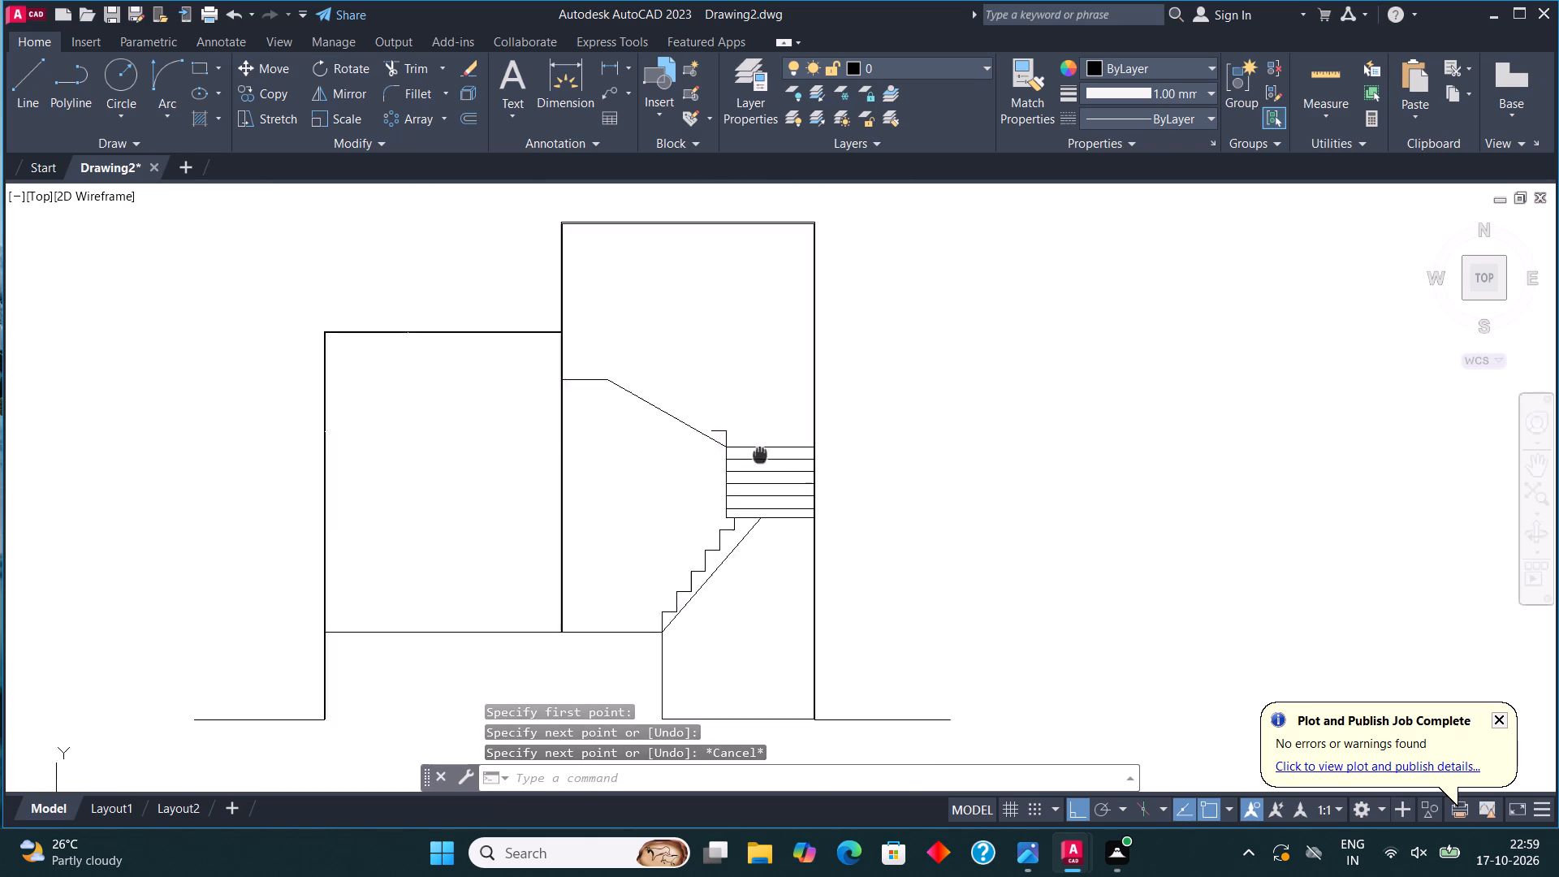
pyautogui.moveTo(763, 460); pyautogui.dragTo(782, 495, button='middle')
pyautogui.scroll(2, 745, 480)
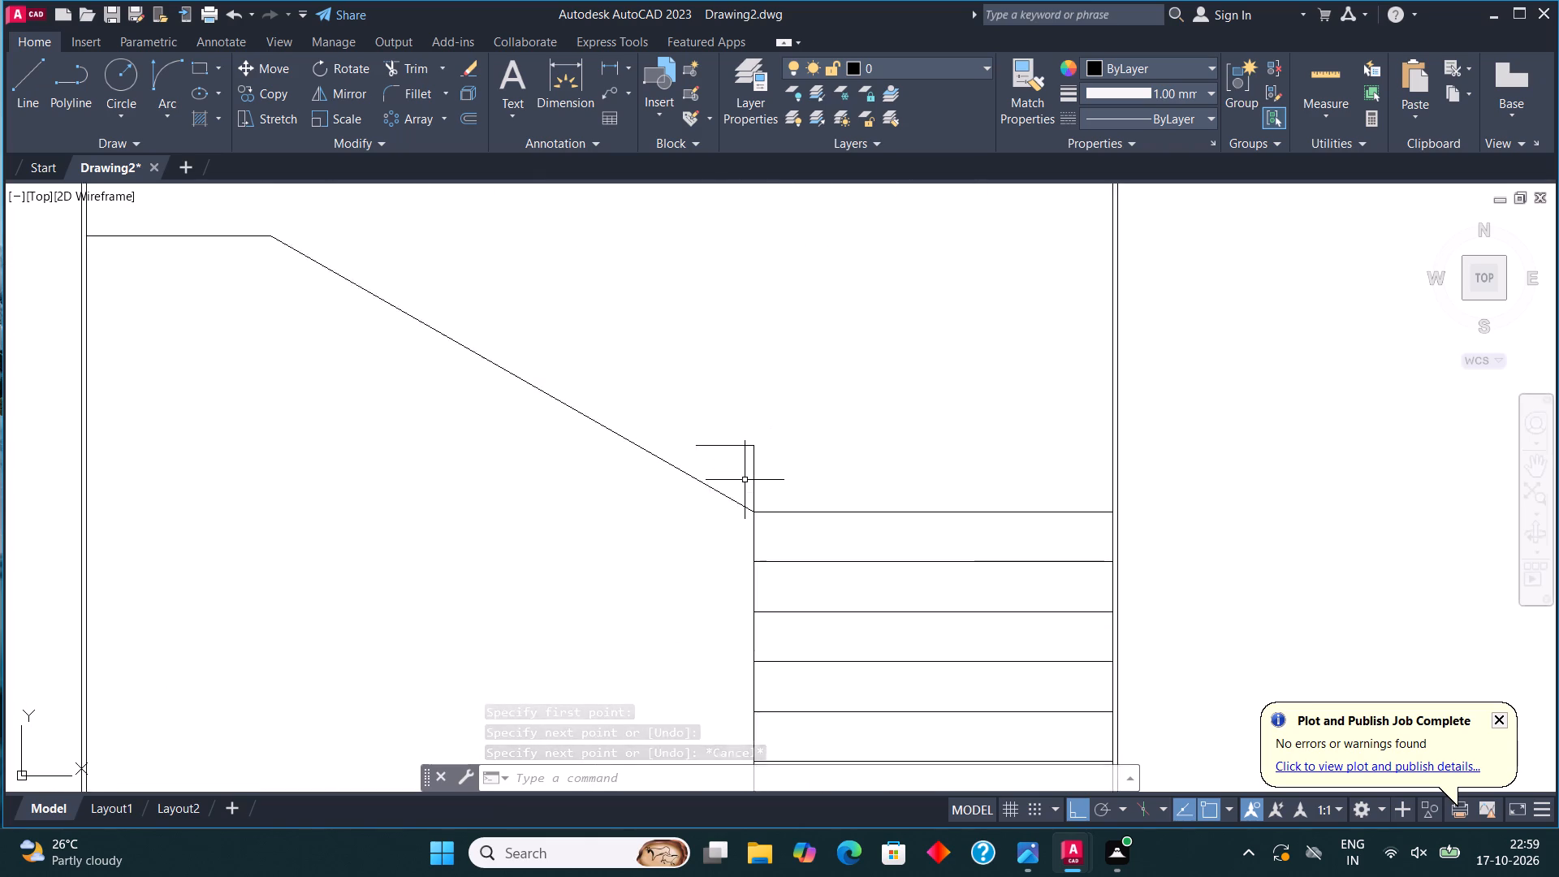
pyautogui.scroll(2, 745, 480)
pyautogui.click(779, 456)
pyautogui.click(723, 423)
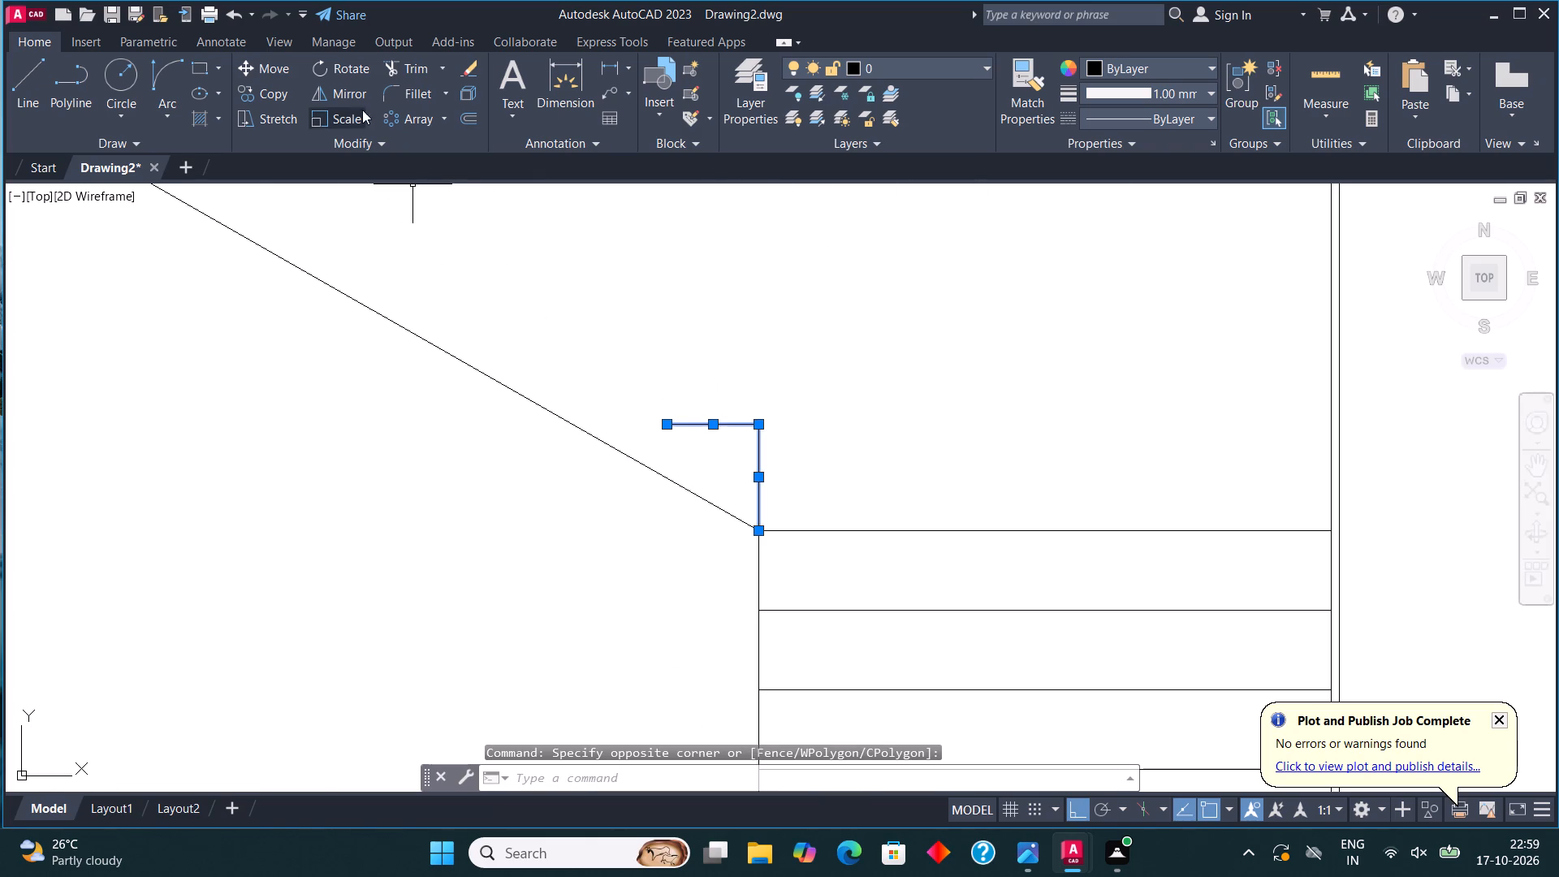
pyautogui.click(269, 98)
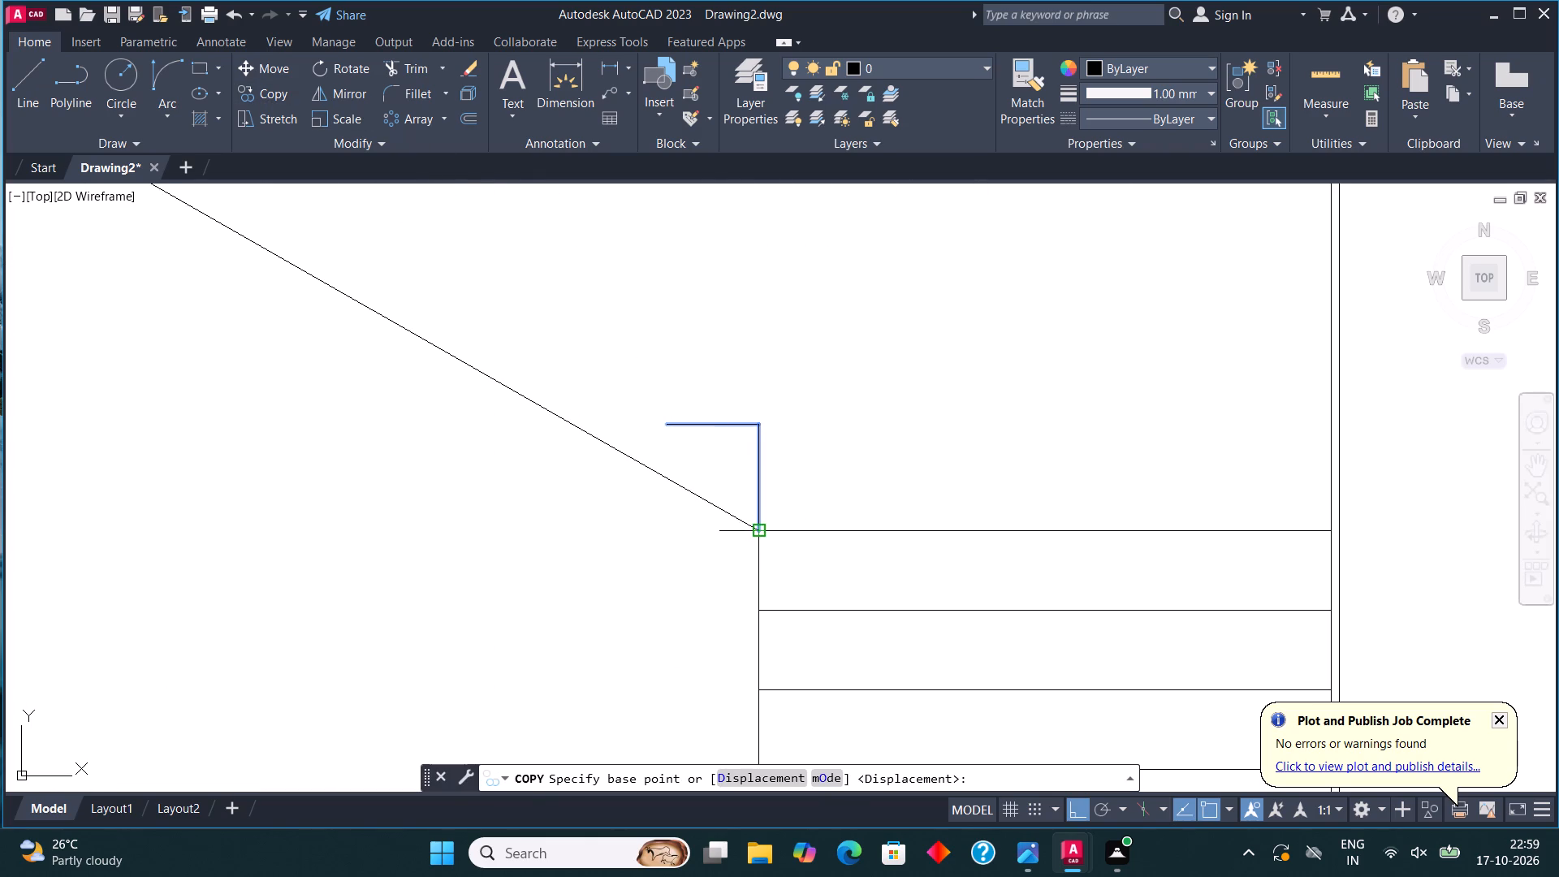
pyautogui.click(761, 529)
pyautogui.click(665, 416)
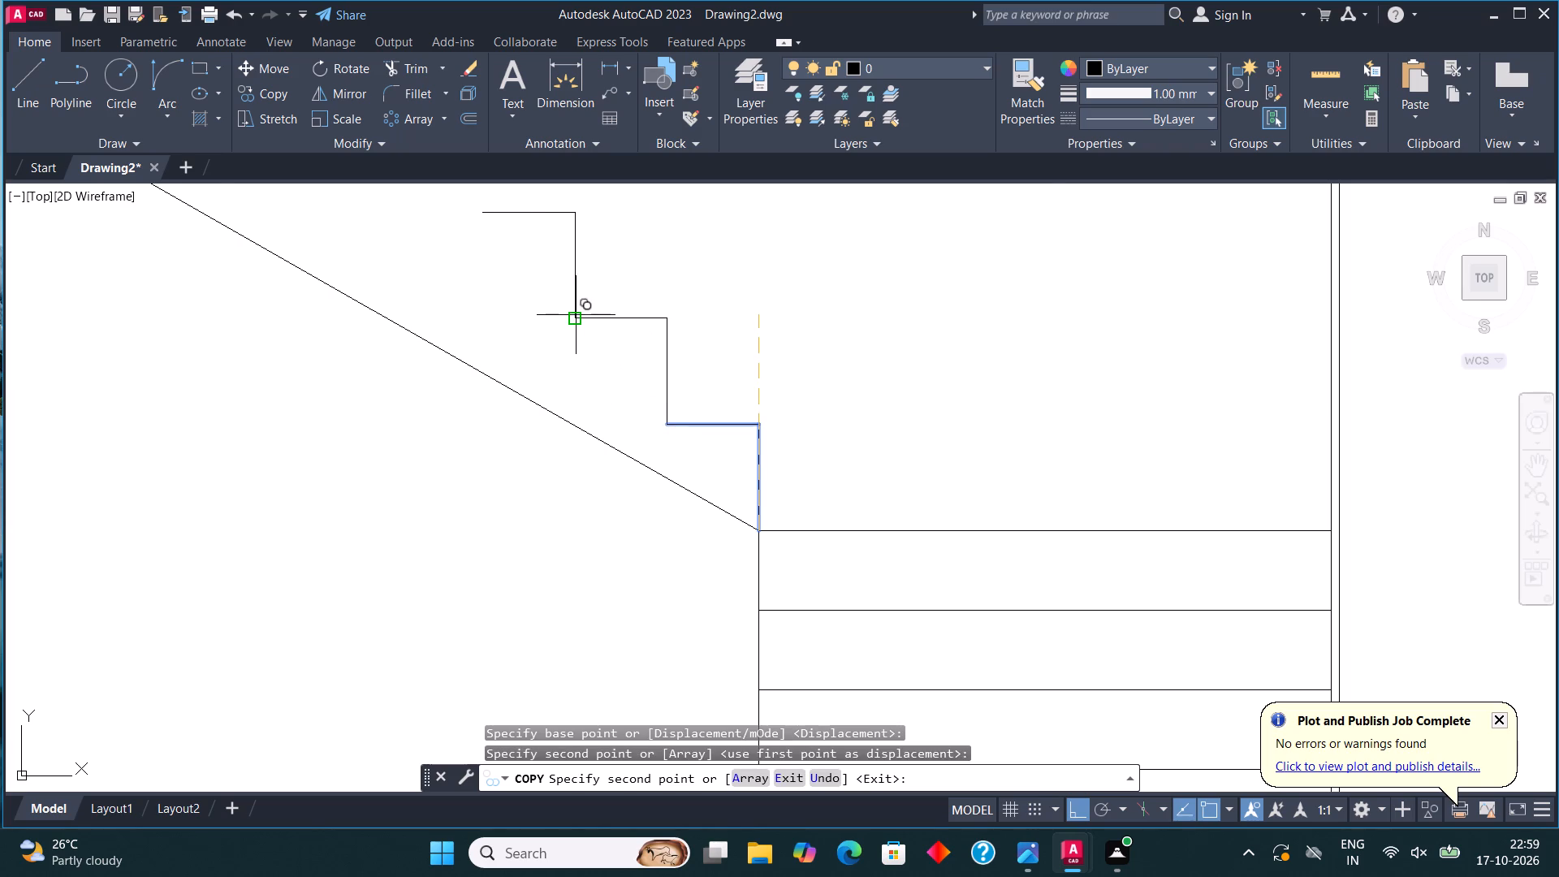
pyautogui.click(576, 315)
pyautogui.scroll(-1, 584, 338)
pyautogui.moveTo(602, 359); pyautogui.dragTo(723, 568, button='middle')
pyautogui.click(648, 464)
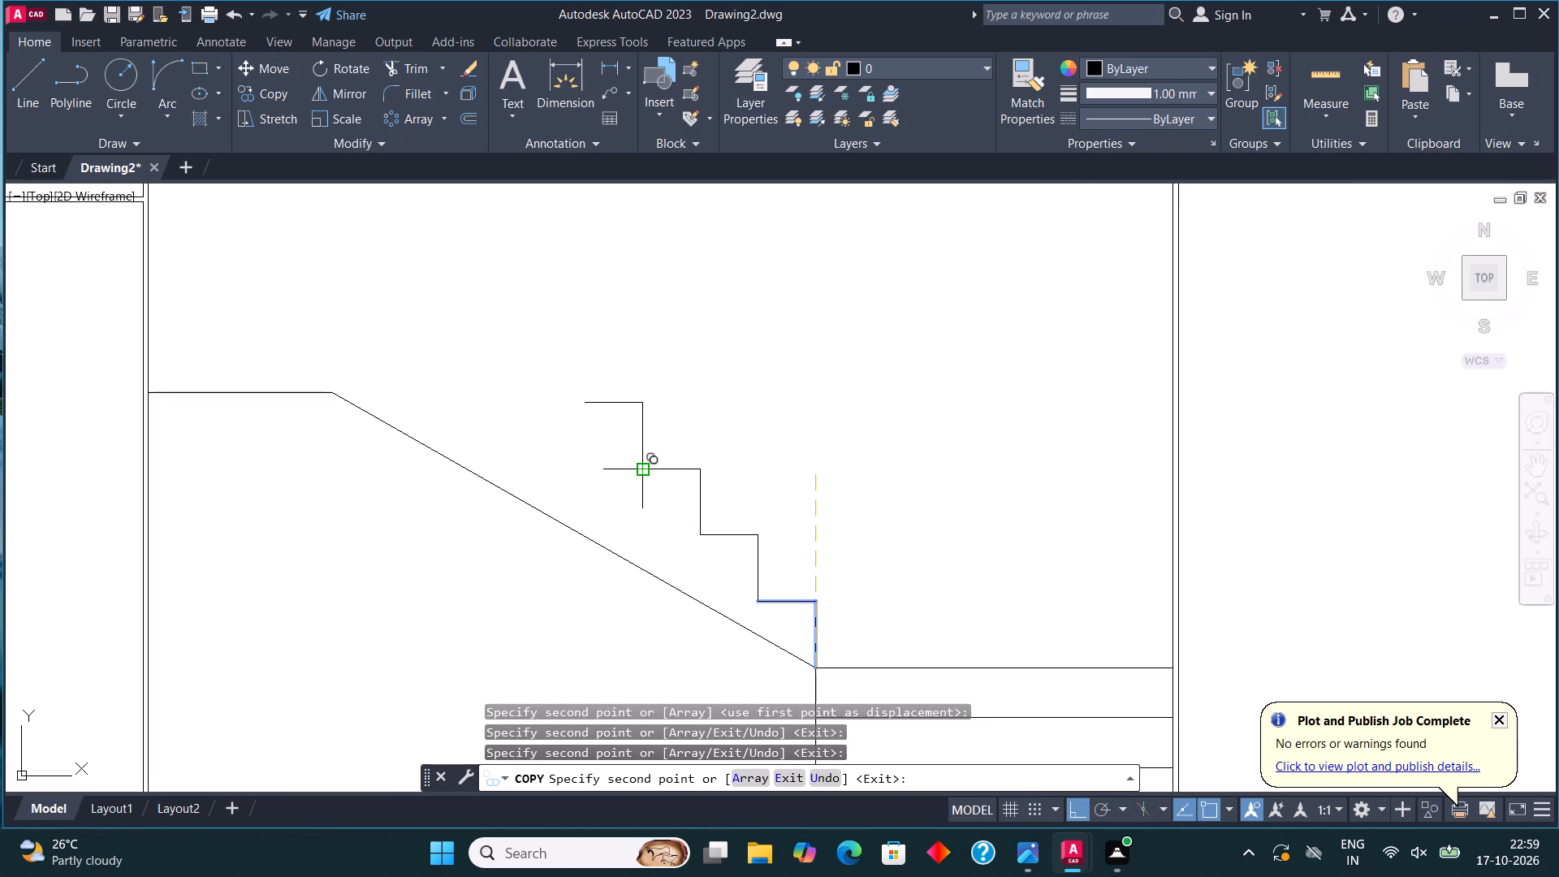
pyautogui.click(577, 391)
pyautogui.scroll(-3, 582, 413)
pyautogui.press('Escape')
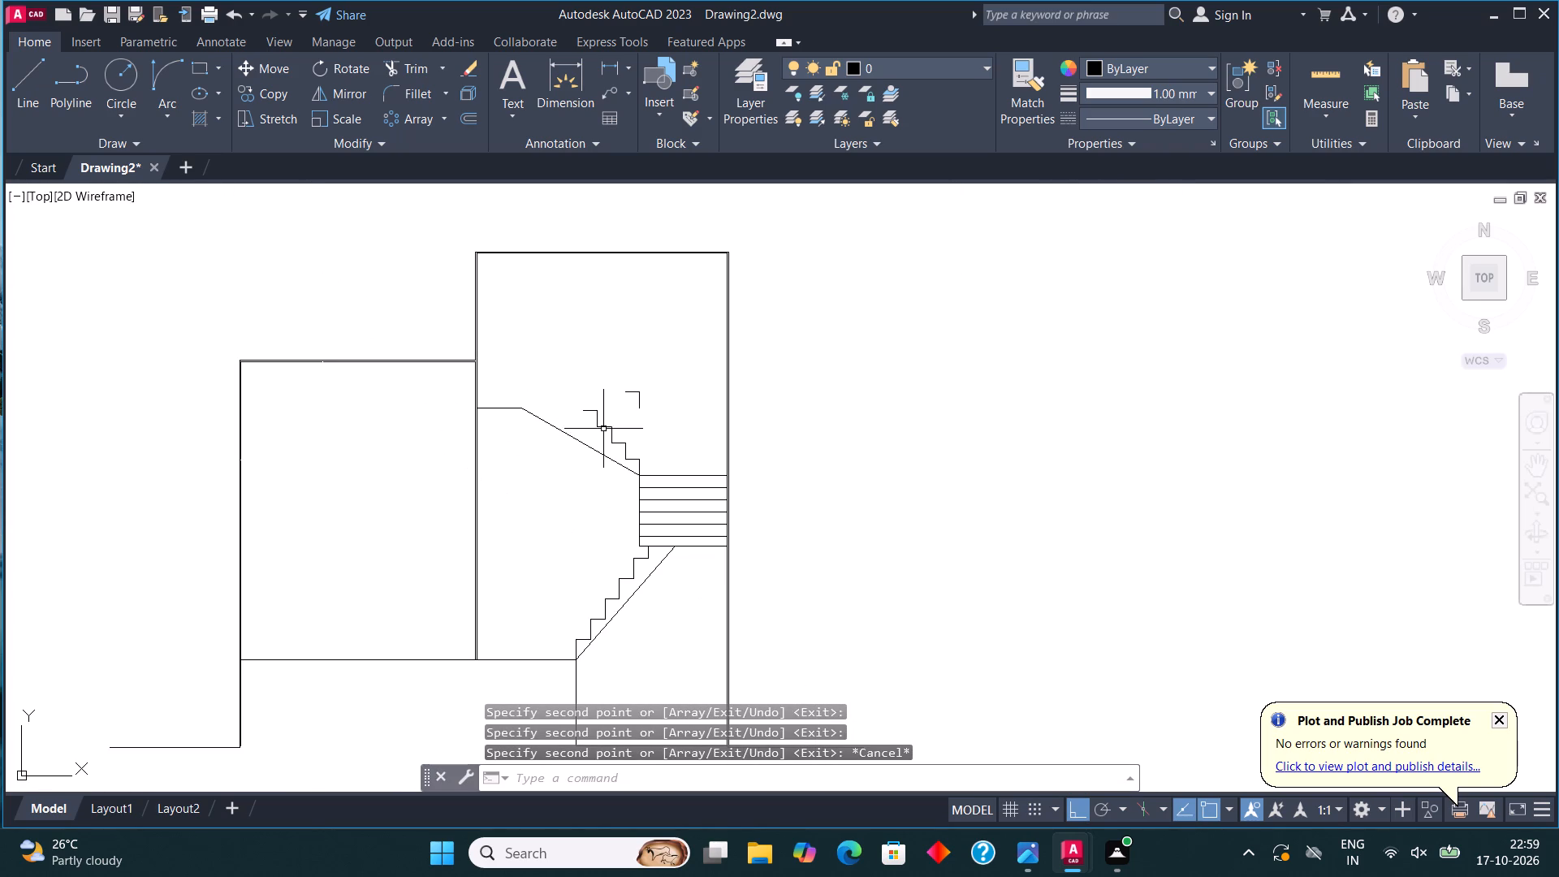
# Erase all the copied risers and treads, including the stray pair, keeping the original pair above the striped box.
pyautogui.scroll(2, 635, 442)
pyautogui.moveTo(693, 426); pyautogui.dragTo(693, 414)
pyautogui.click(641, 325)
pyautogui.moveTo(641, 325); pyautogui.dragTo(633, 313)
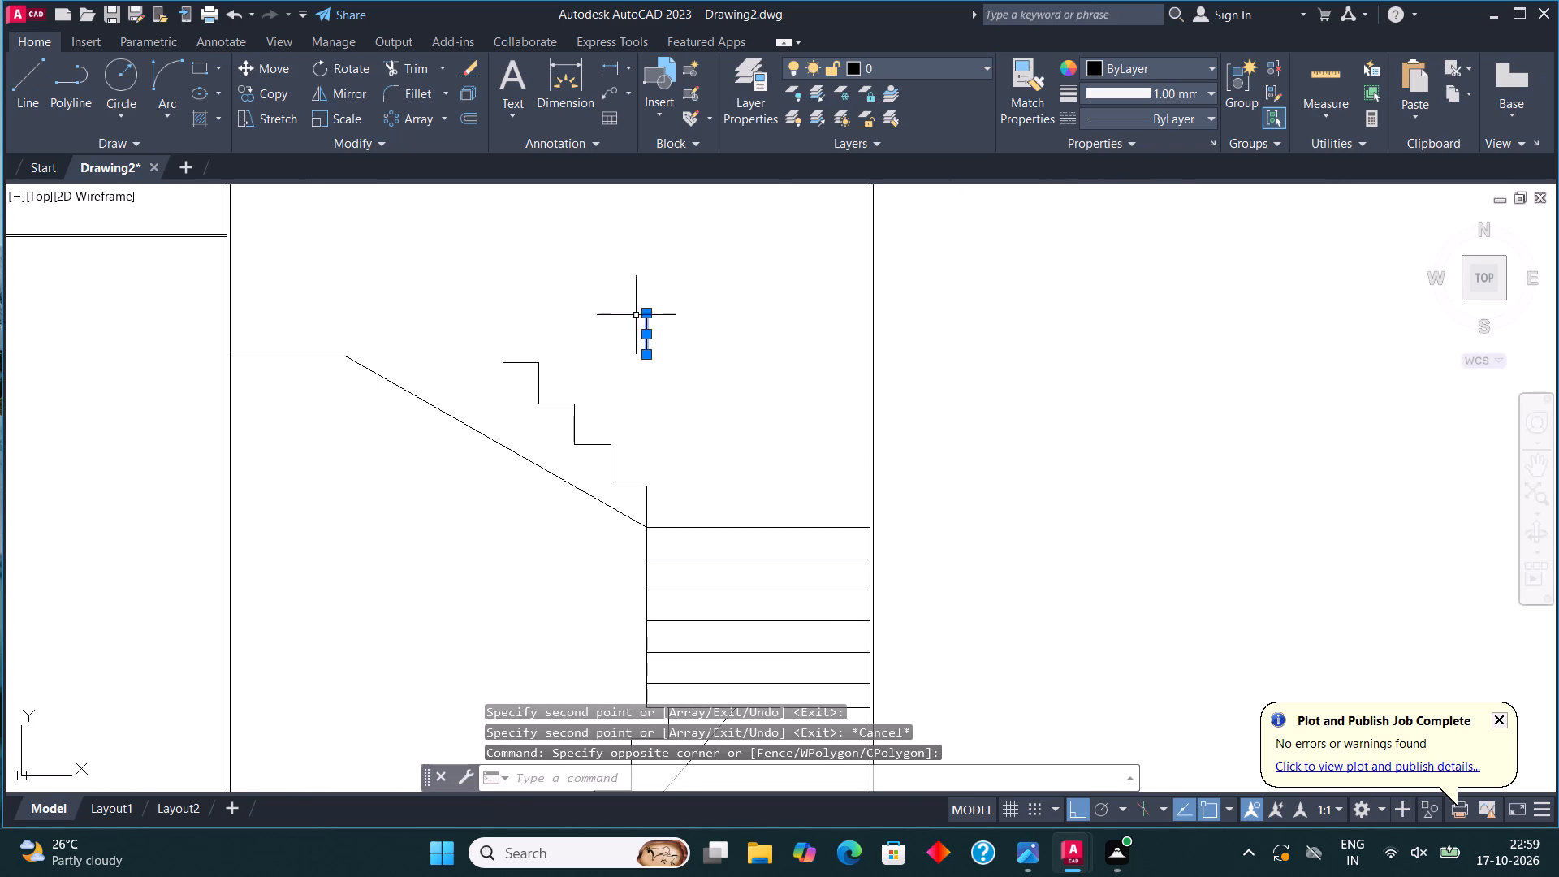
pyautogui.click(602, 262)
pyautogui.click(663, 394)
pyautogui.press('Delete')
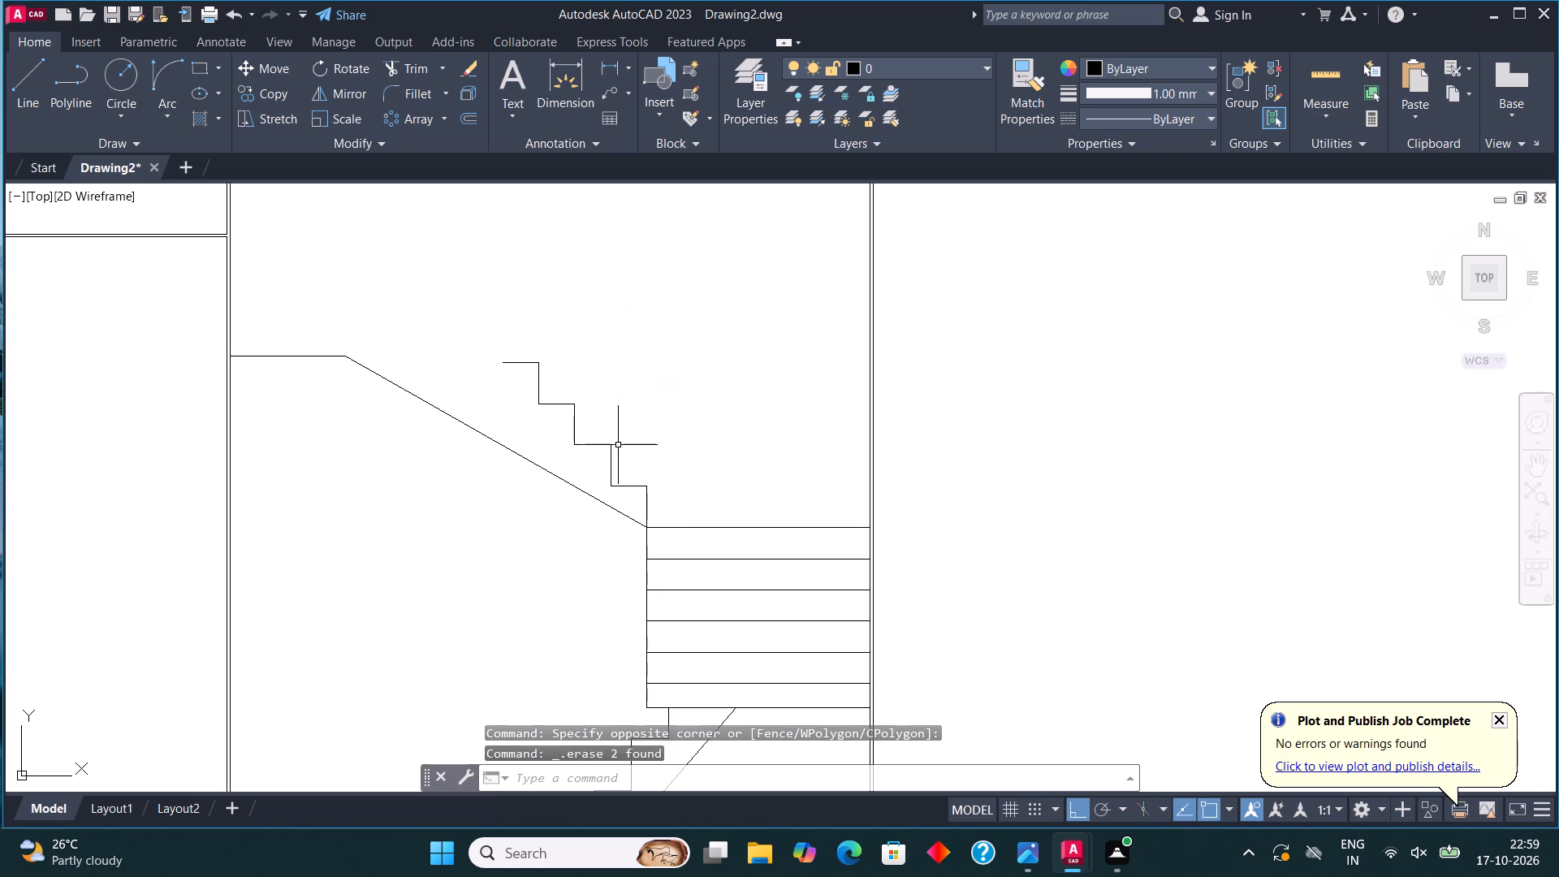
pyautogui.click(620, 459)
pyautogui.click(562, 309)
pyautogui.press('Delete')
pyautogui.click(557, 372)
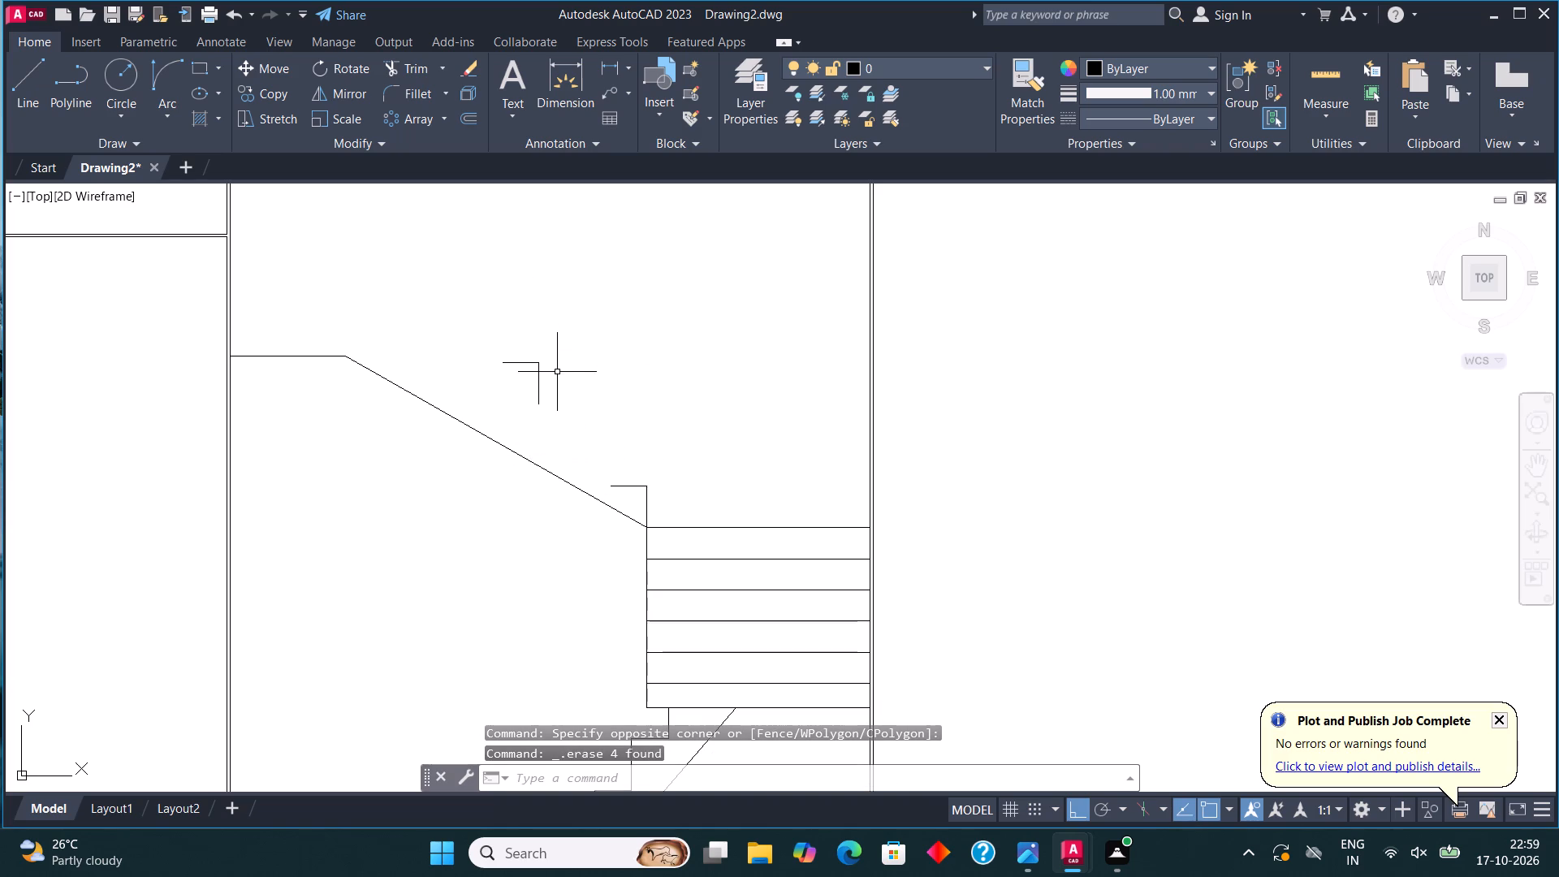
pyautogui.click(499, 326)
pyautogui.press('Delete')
# Lengthen the first tread above the striped box, then continue up with two risers and two treads about 1'-6" and 1'-2" long.
pyautogui.click(19, 85)
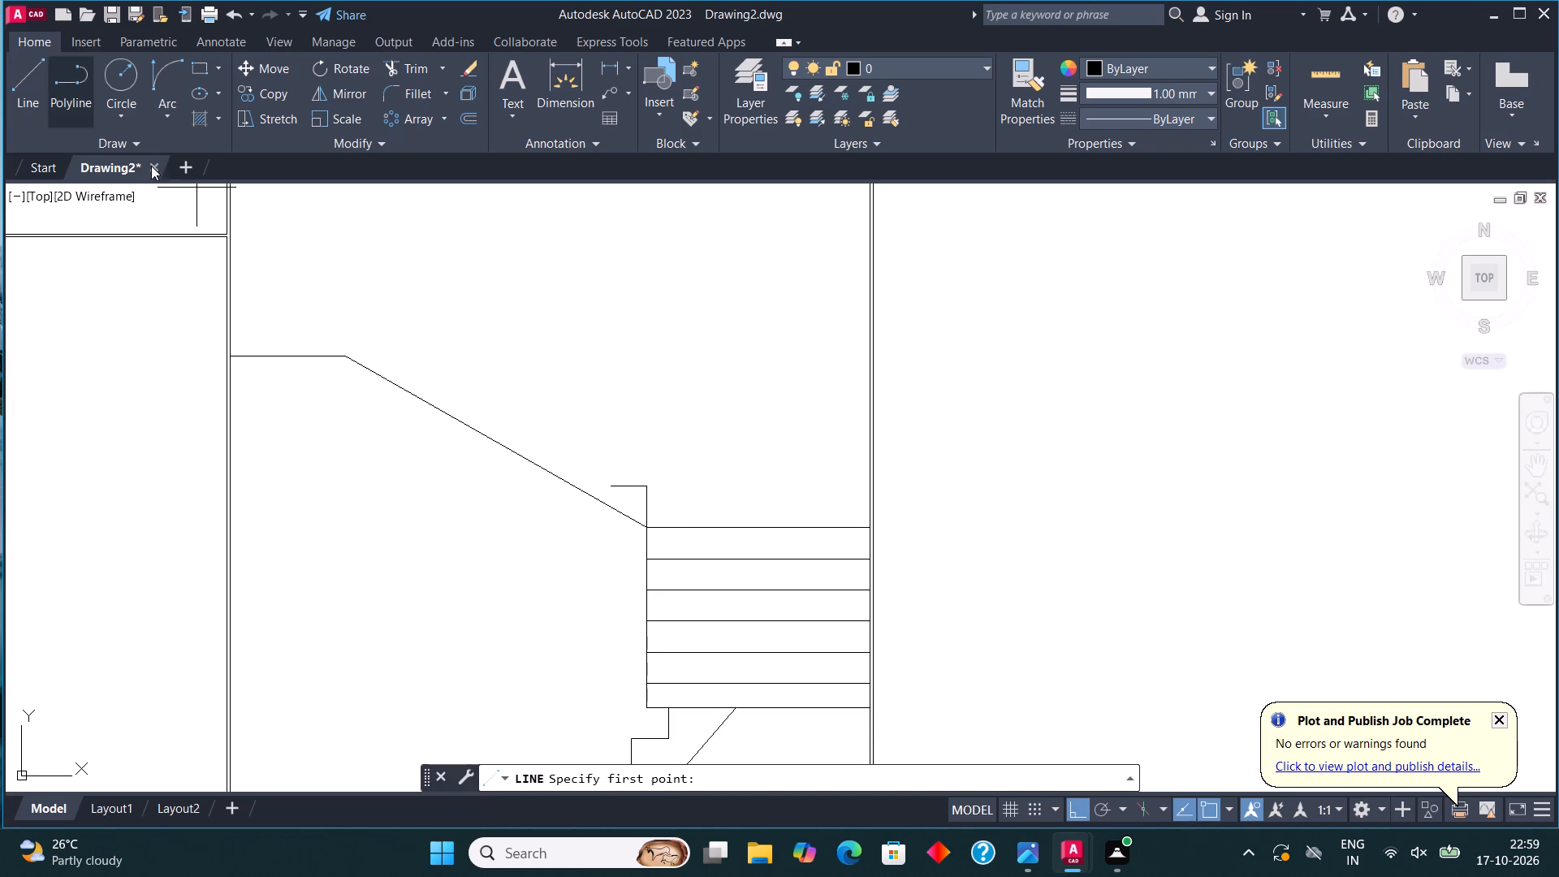
pyautogui.scroll(3, 595, 493)
pyautogui.click(653, 469)
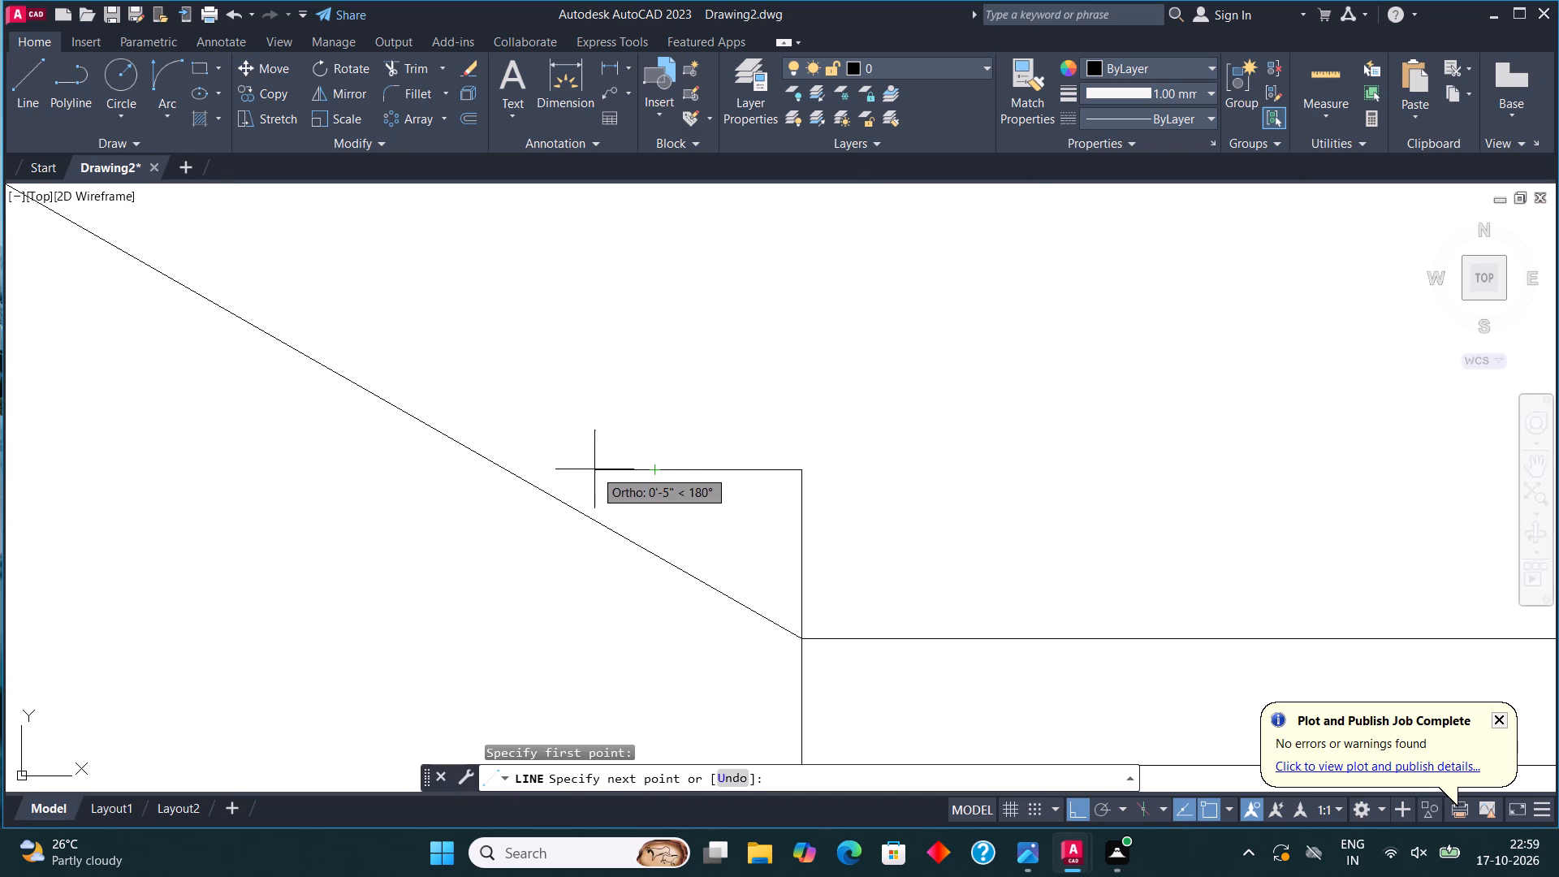
pyautogui.click(584, 468)
pyautogui.click(578, 313)
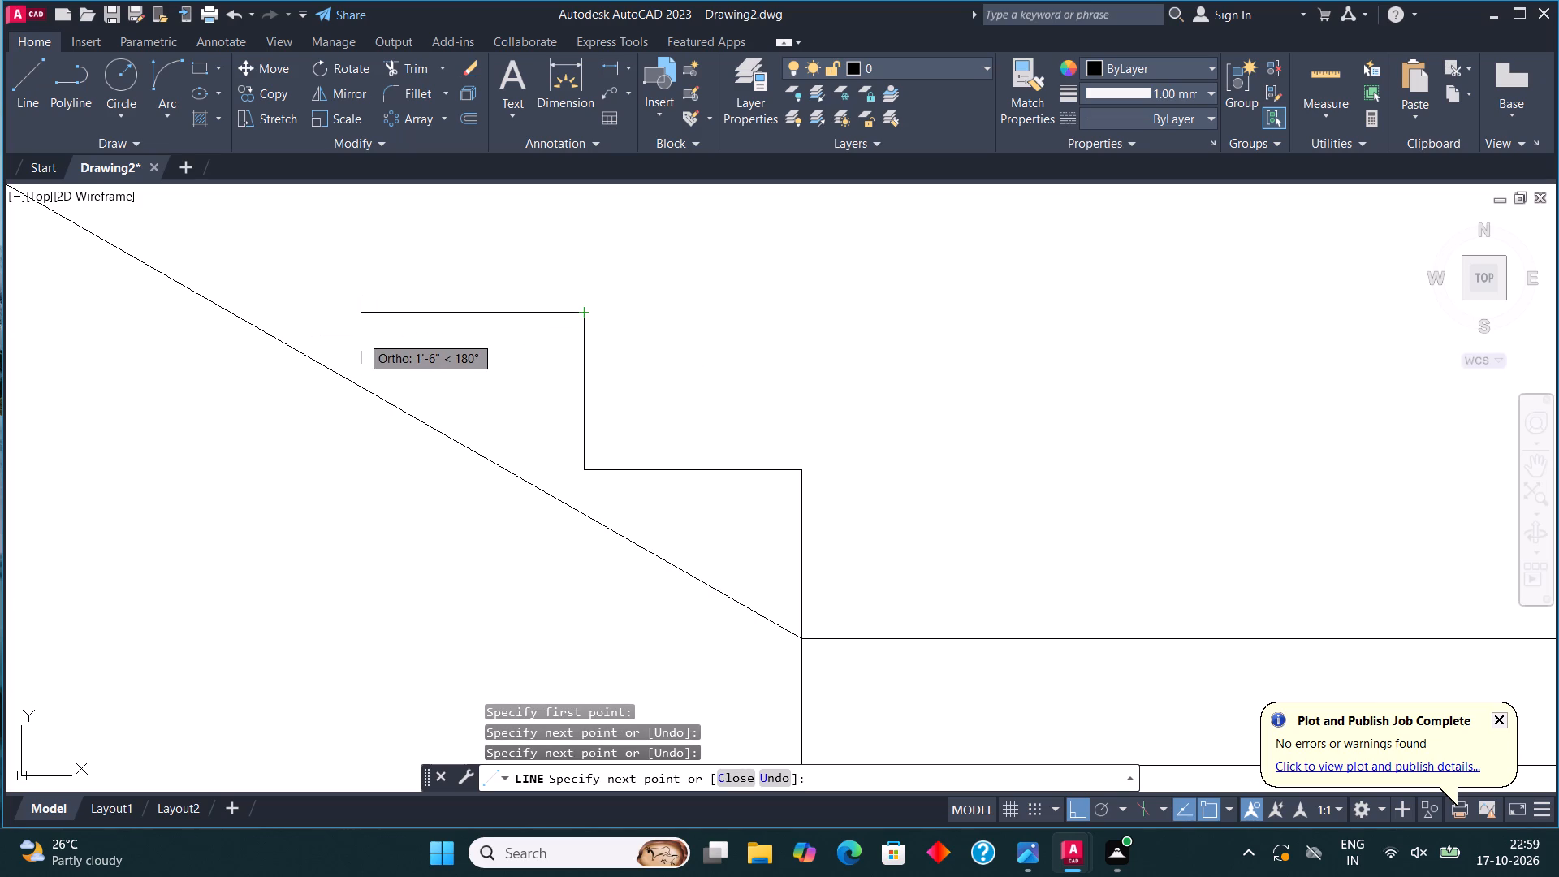
pyautogui.moveTo(361, 335); pyautogui.dragTo(404, 585, button='middle')
pyautogui.click(400, 584)
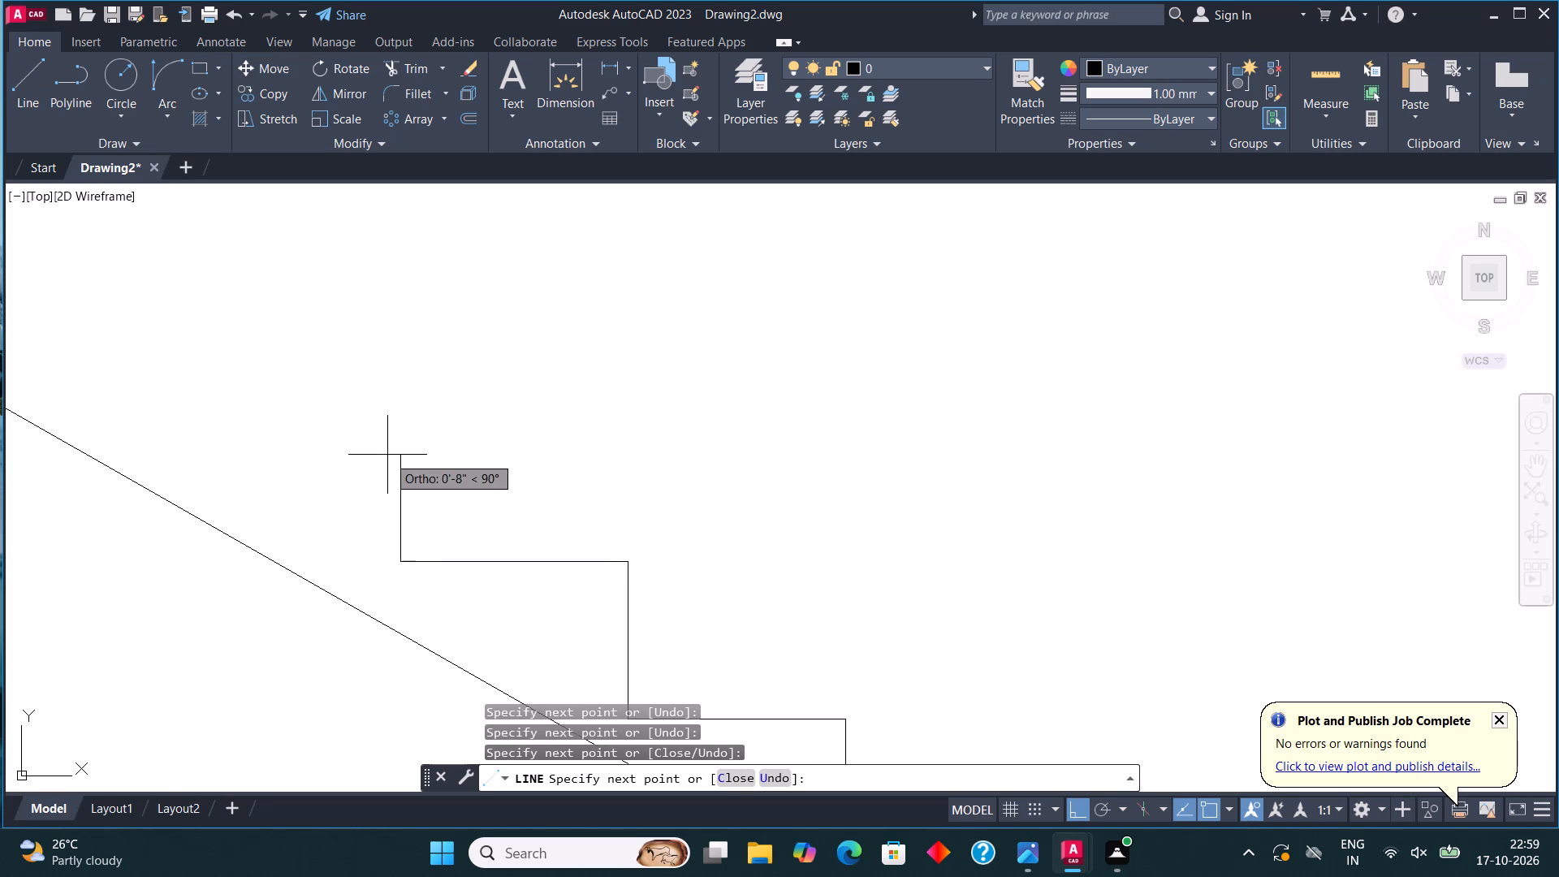
pyautogui.click(391, 445)
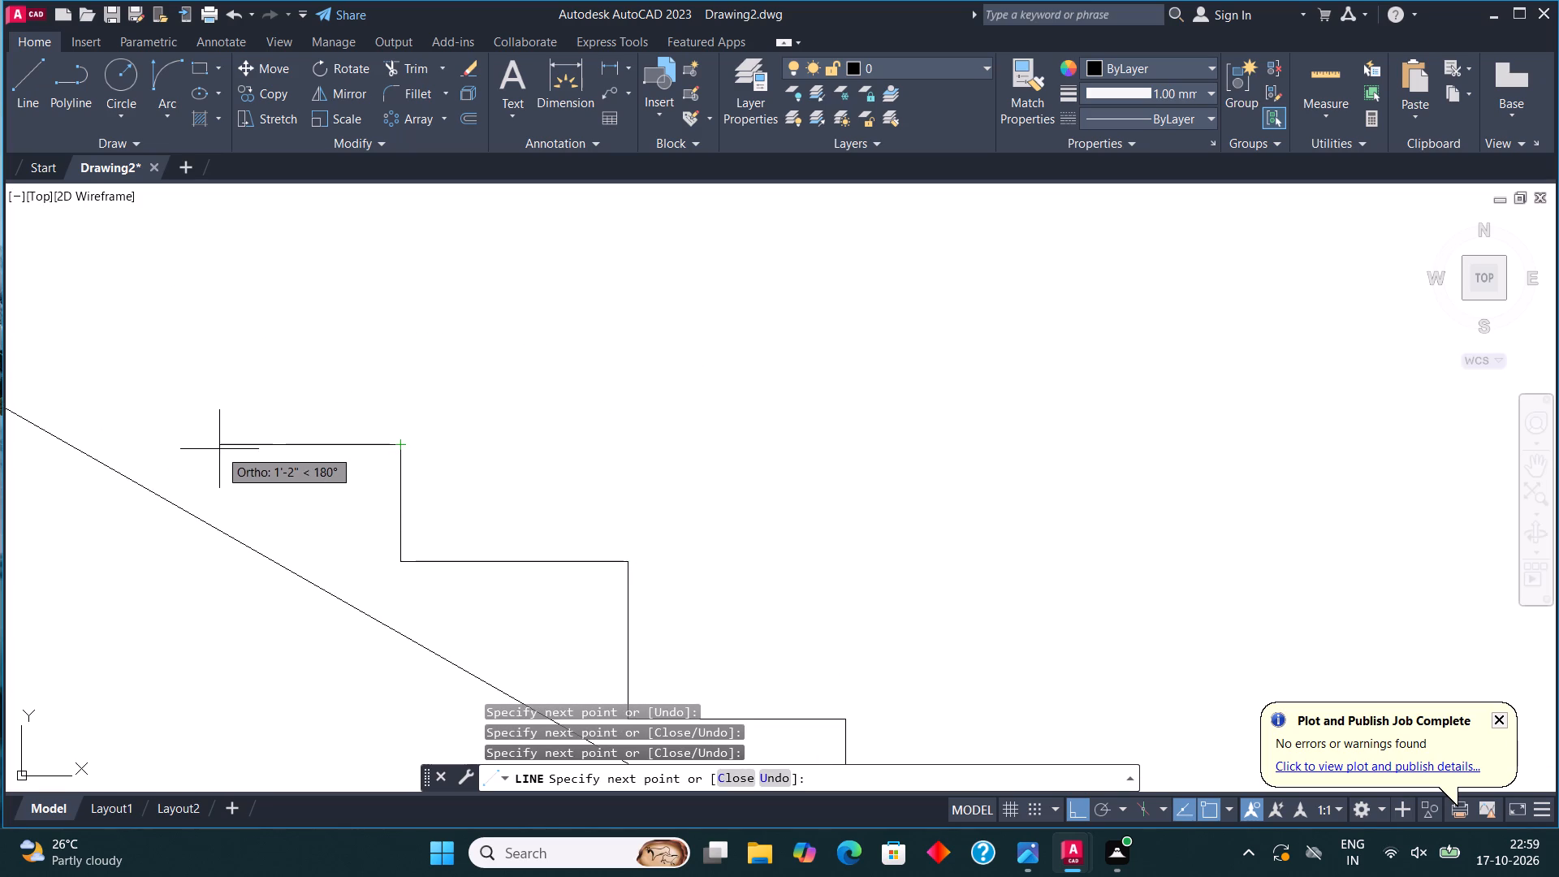
pyautogui.click(218, 449)
# Continue the upper flight with a riser over 9" high, a tread about 1'-3" long, another riser, and a last tread ending on the sloped line.
pyautogui.scroll(-4, 365, 437)
pyautogui.scroll(4, 348, 429)
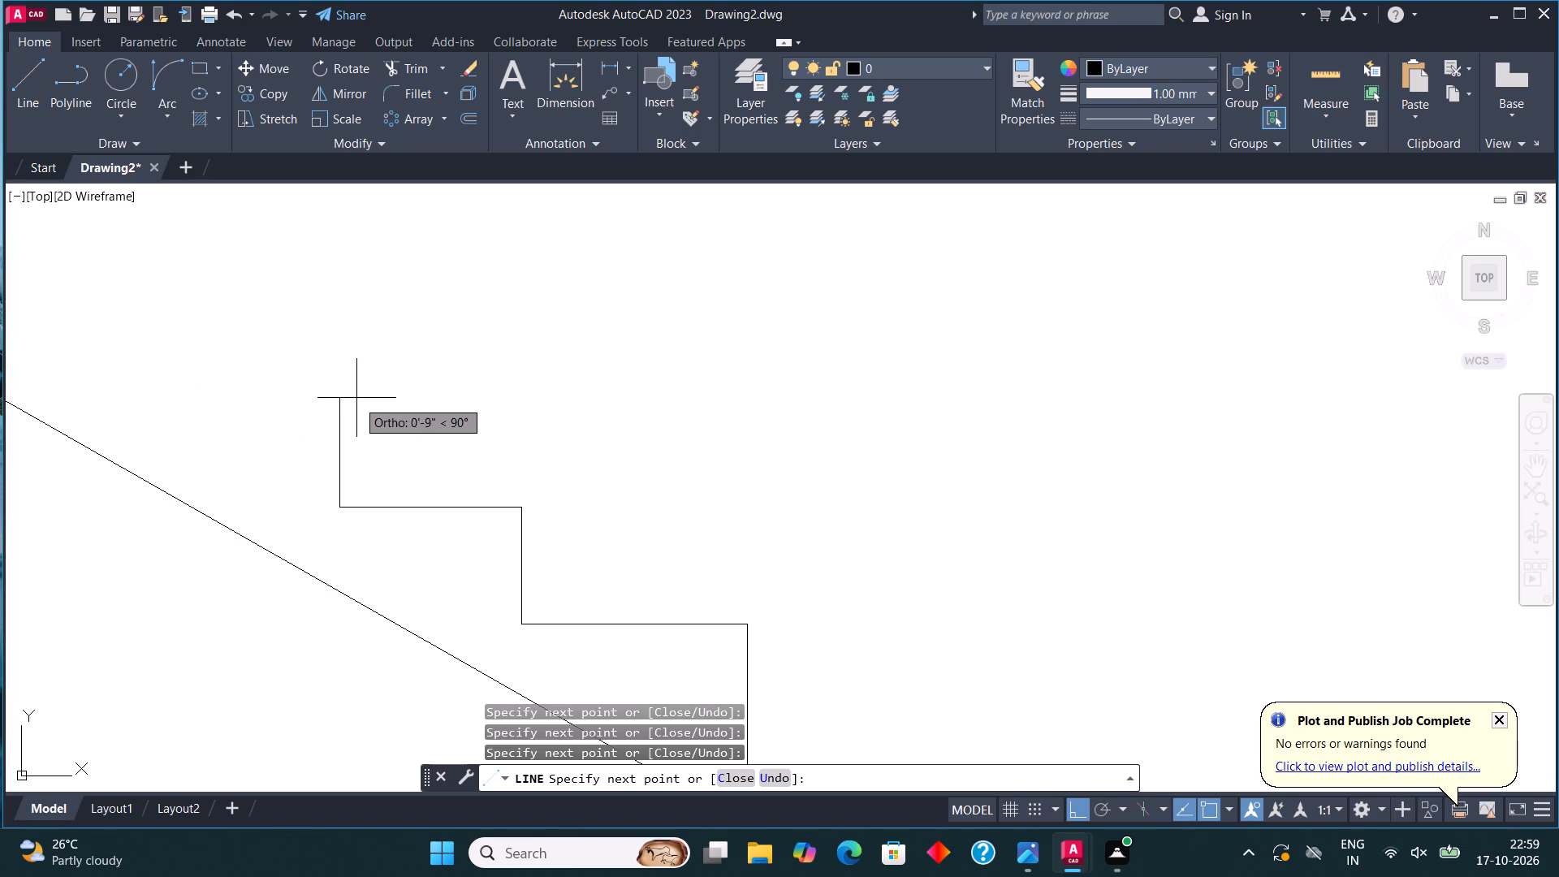
pyautogui.click(356, 389)
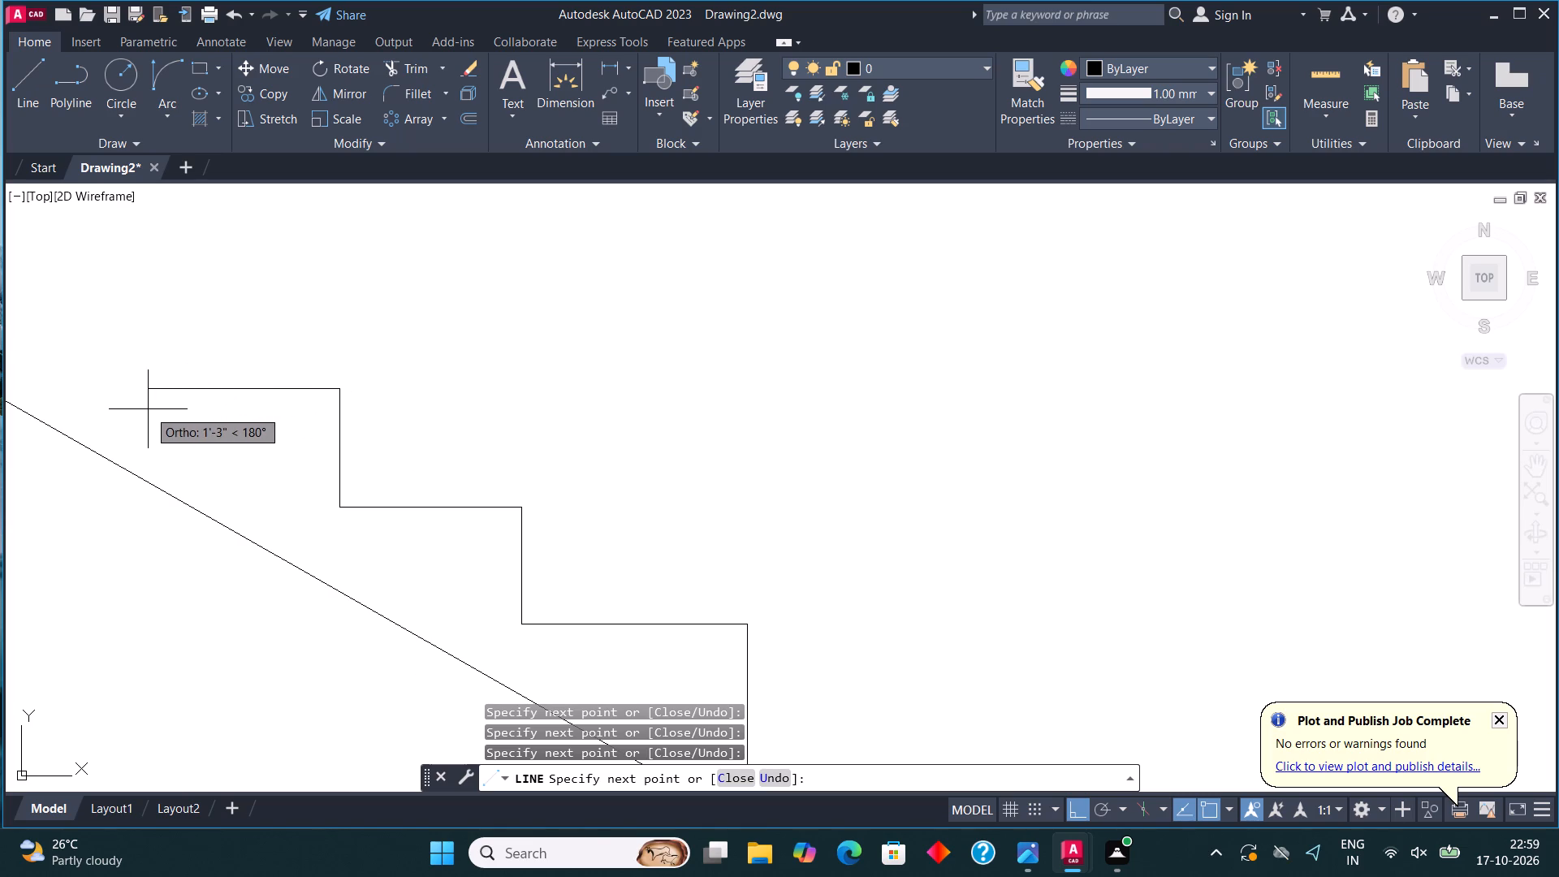
pyautogui.click(148, 409)
pyautogui.scroll(-4, 364, 417)
pyautogui.moveTo(421, 424); pyautogui.dragTo(530, 506, button='middle')
pyautogui.scroll(1, 431, 503)
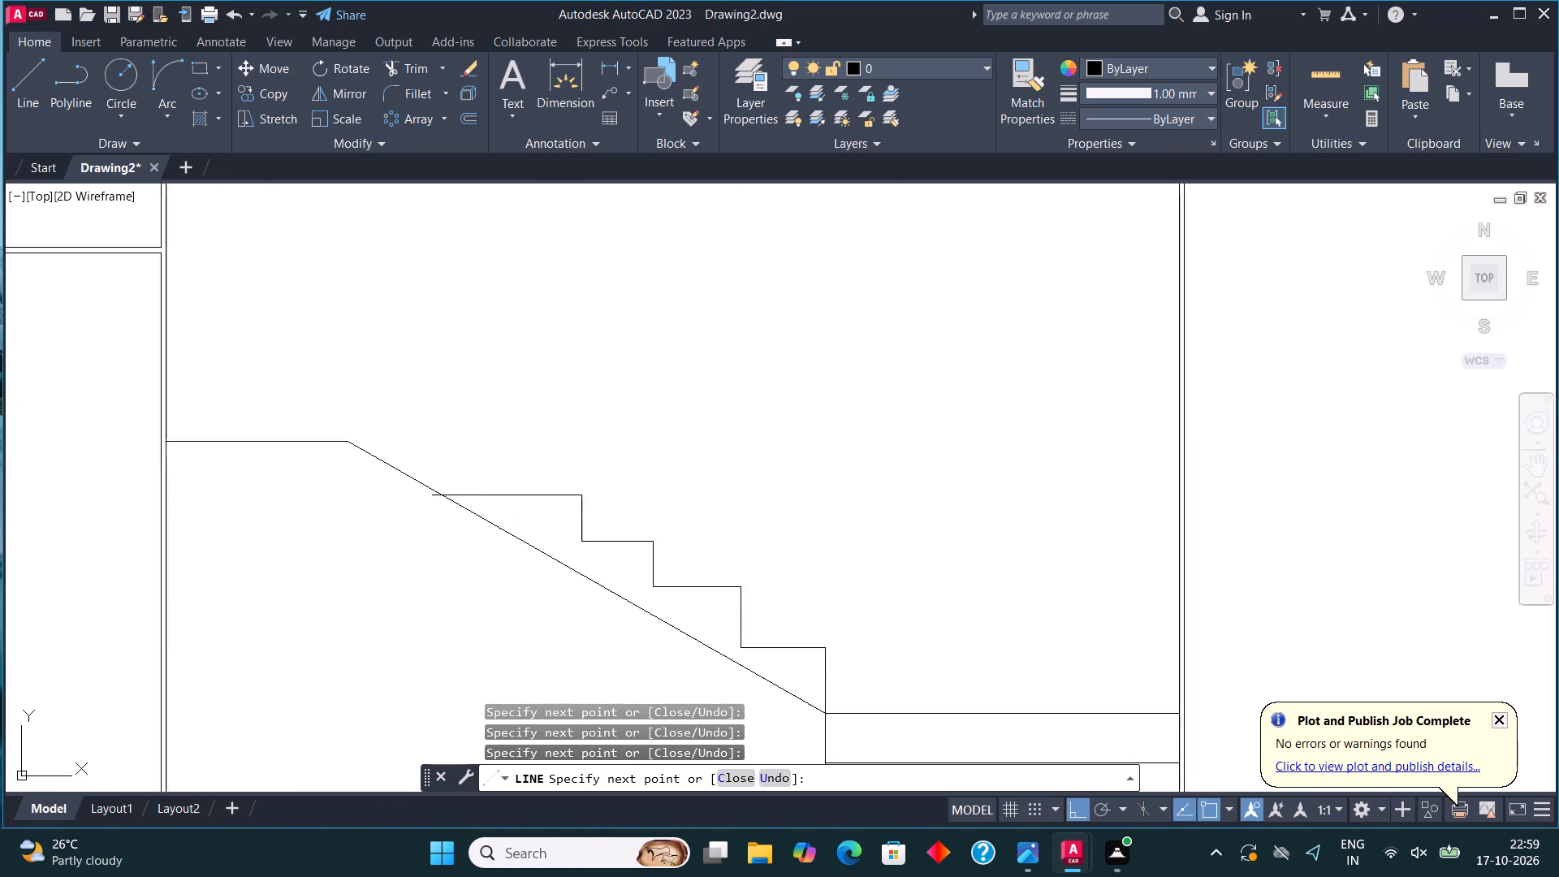
pyautogui.scroll(2, 432, 502)
pyautogui.click(549, 420)
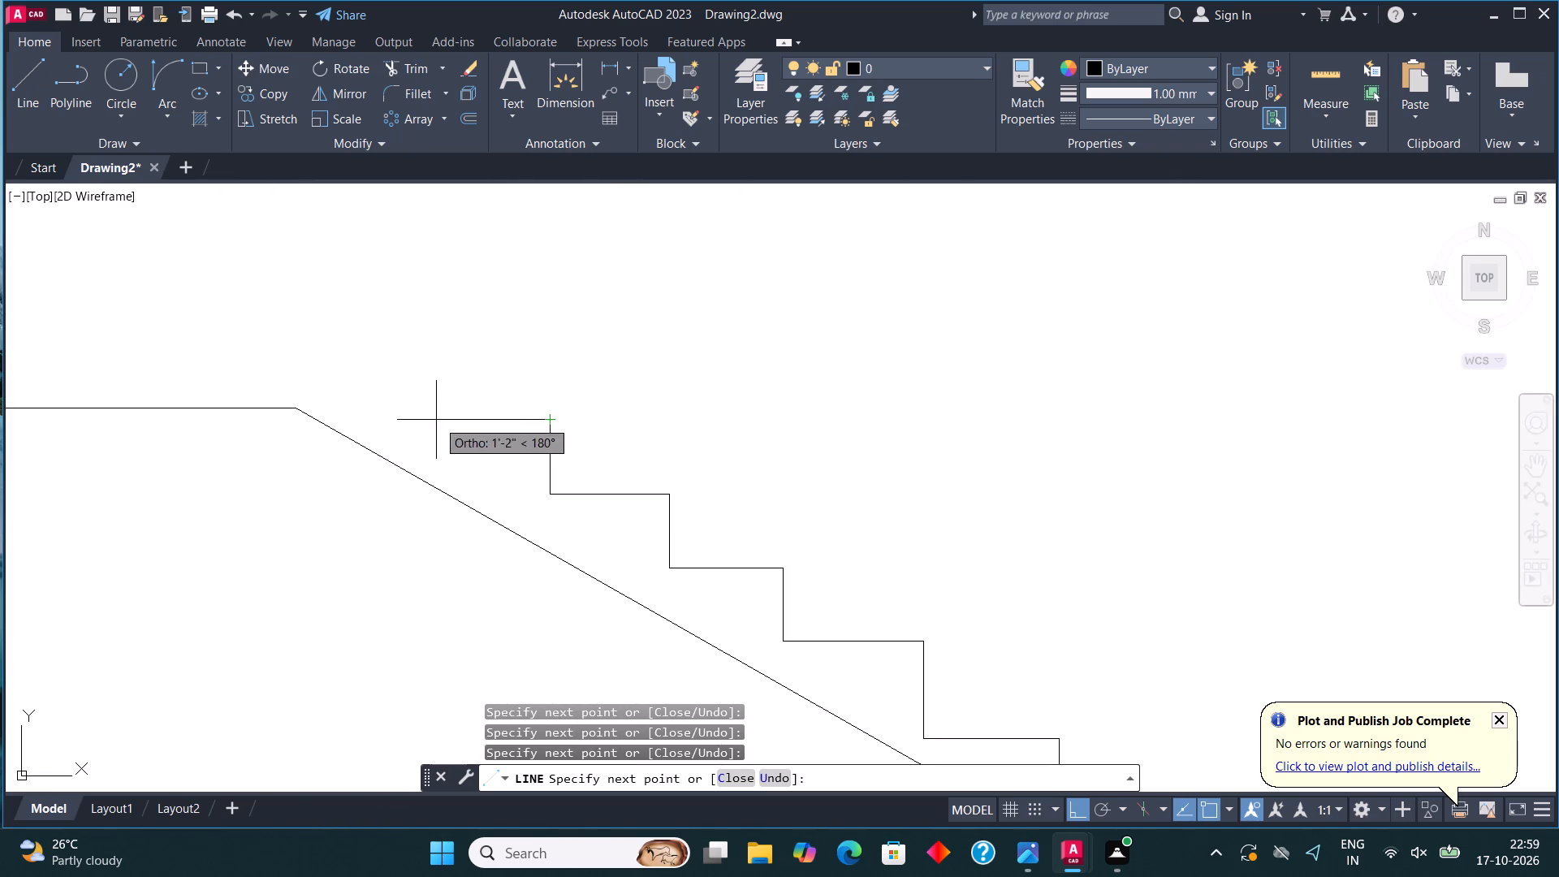
pyautogui.click(326, 418)
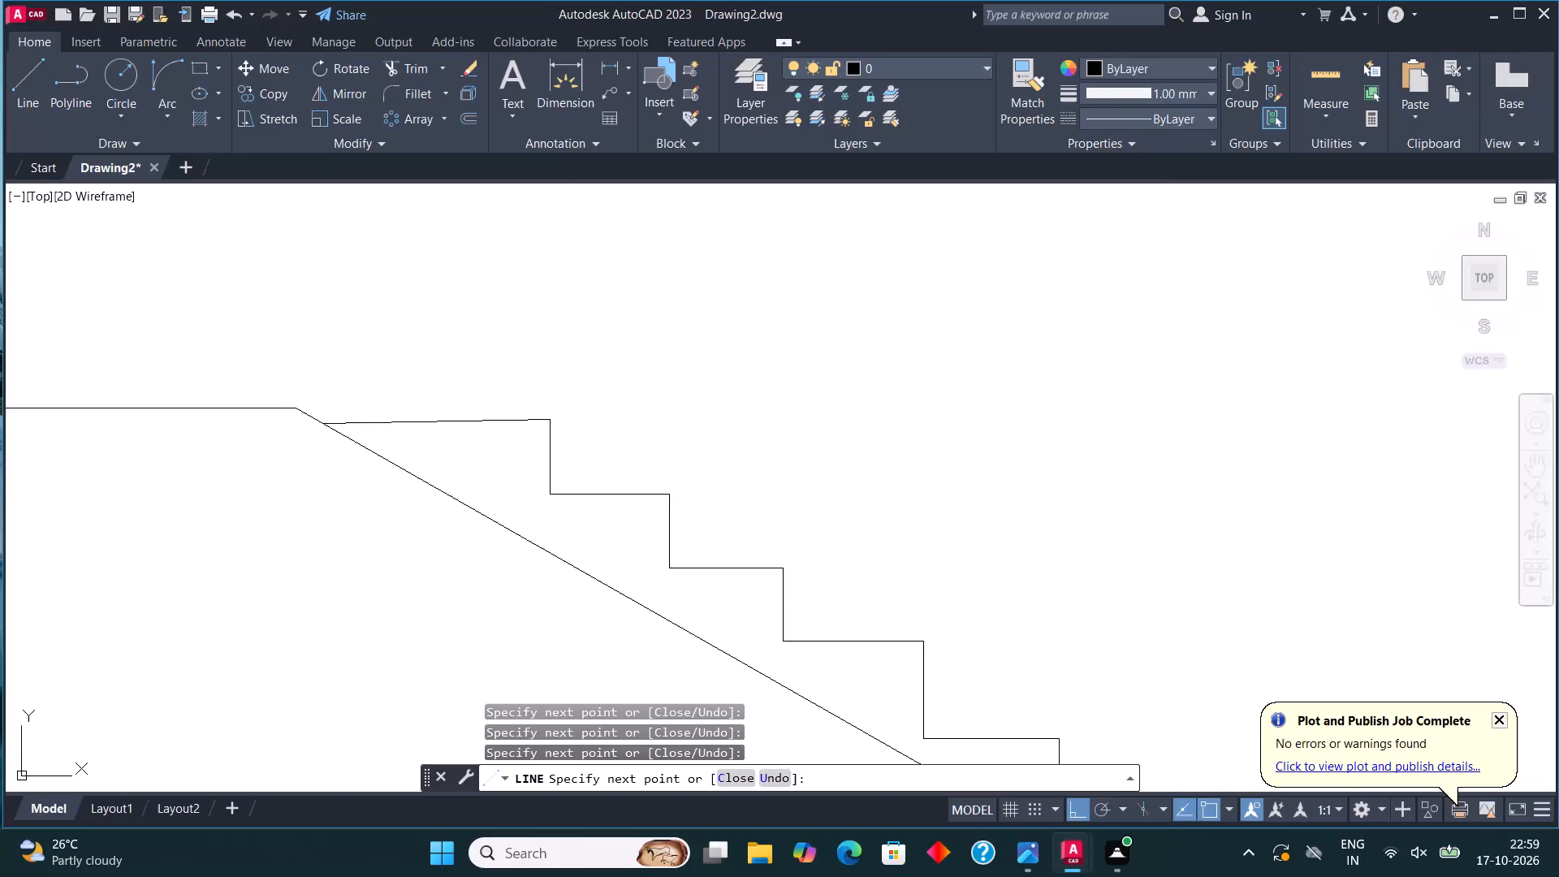
pyautogui.scroll(-4, 395, 400)
pyautogui.press('Escape')
# Draw a horizontal line from the upper landing line at the tall block's inner wall across to the lower block's outer wall.
pyautogui.scroll(-2, 594, 386)
pyautogui.moveTo(633, 375); pyautogui.dragTo(768, 372, button='middle')
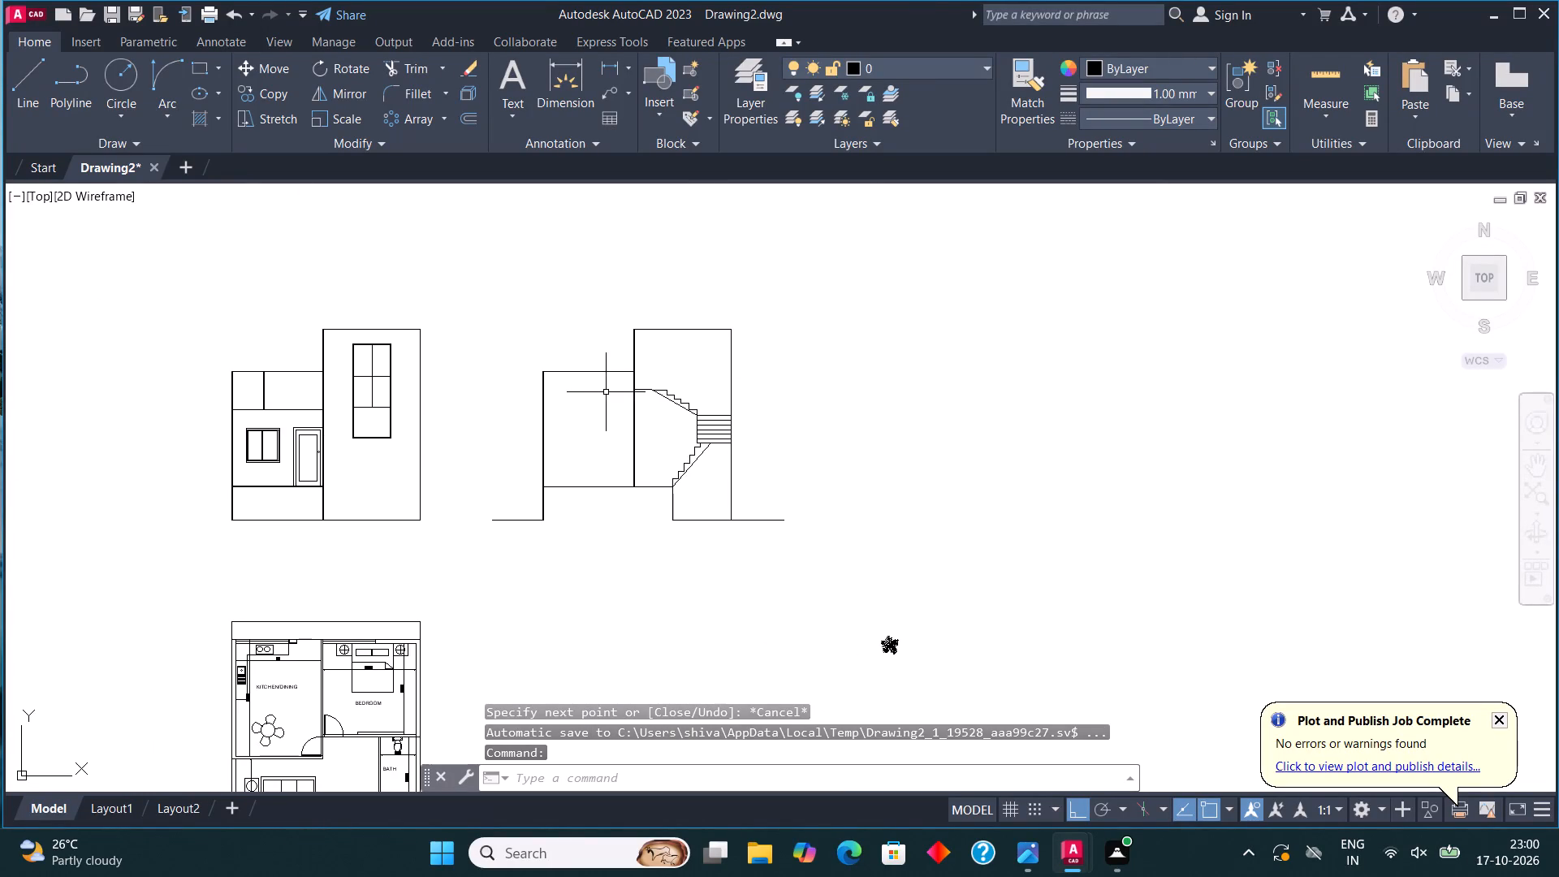
pyautogui.scroll(2, 606, 392)
pyautogui.click(24, 85)
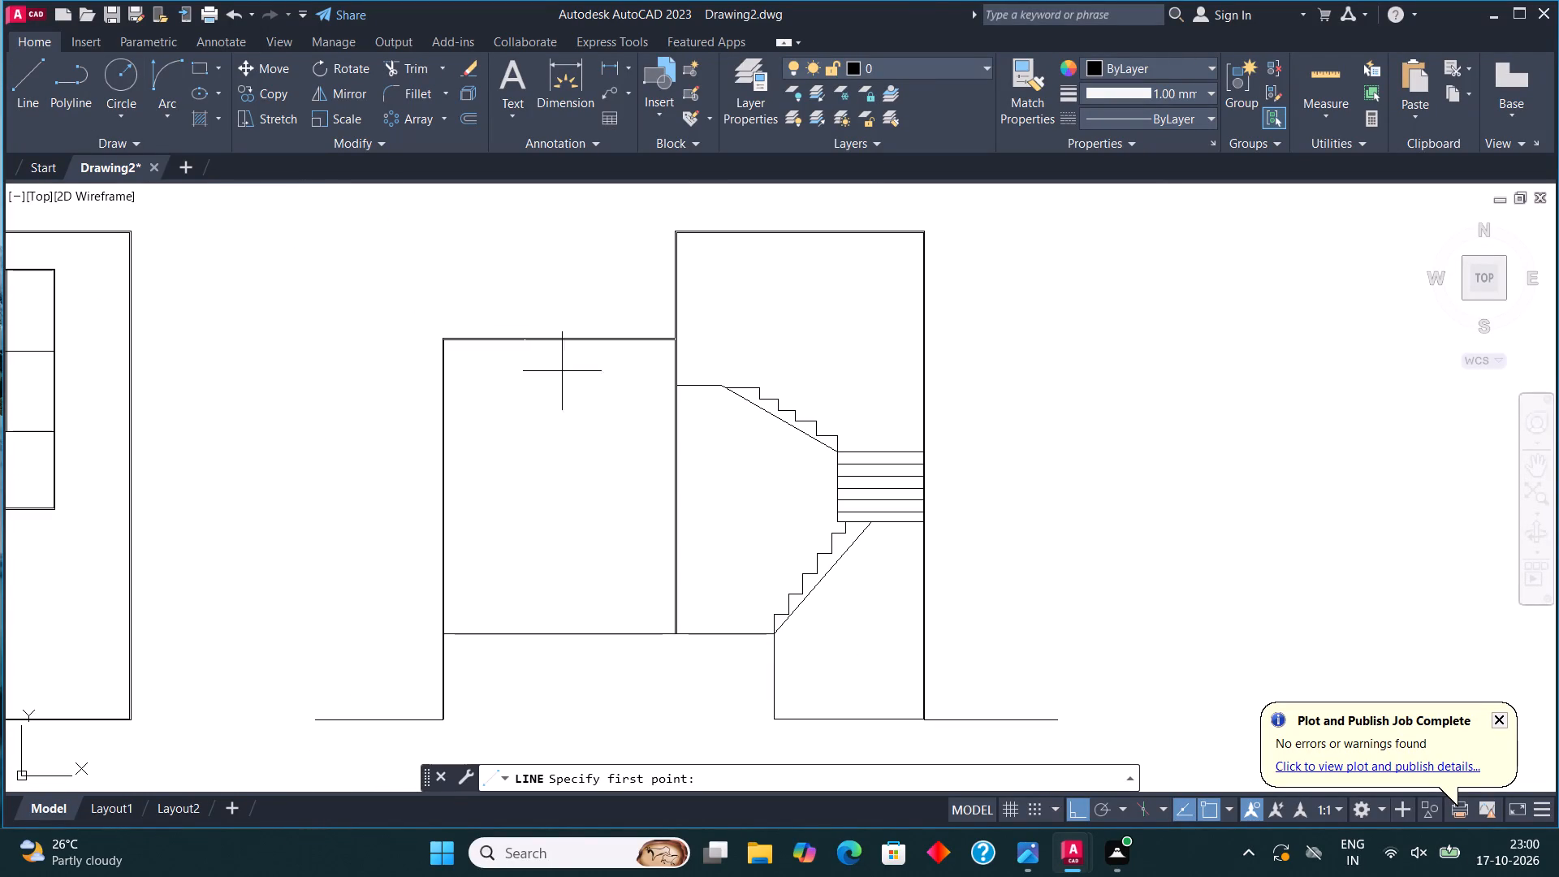
pyautogui.click(676, 386)
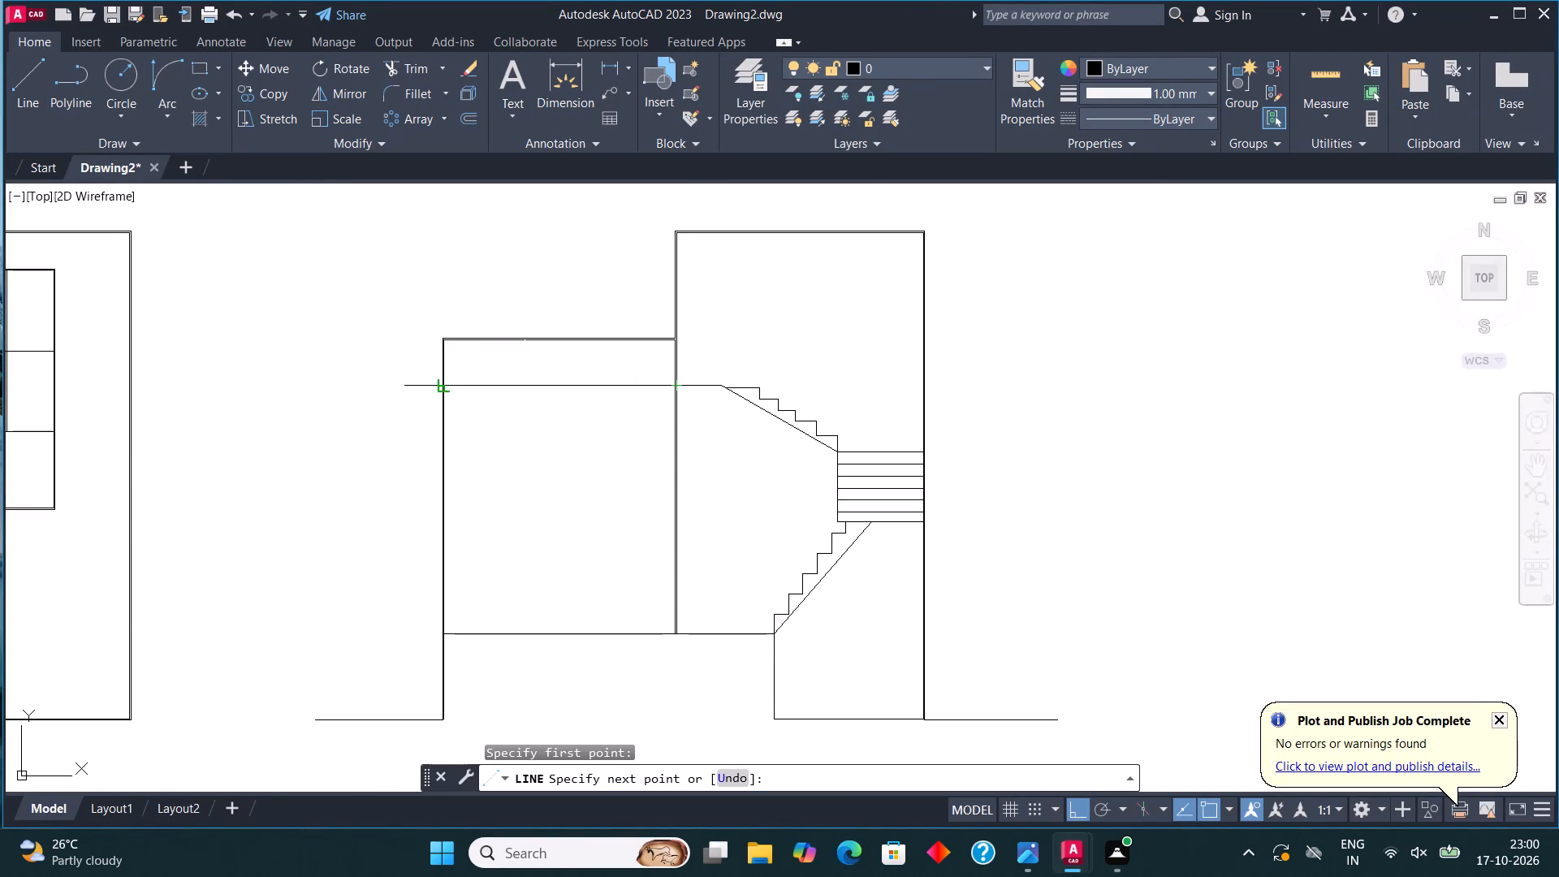
pyautogui.click(449, 385)
pyautogui.press('Escape')
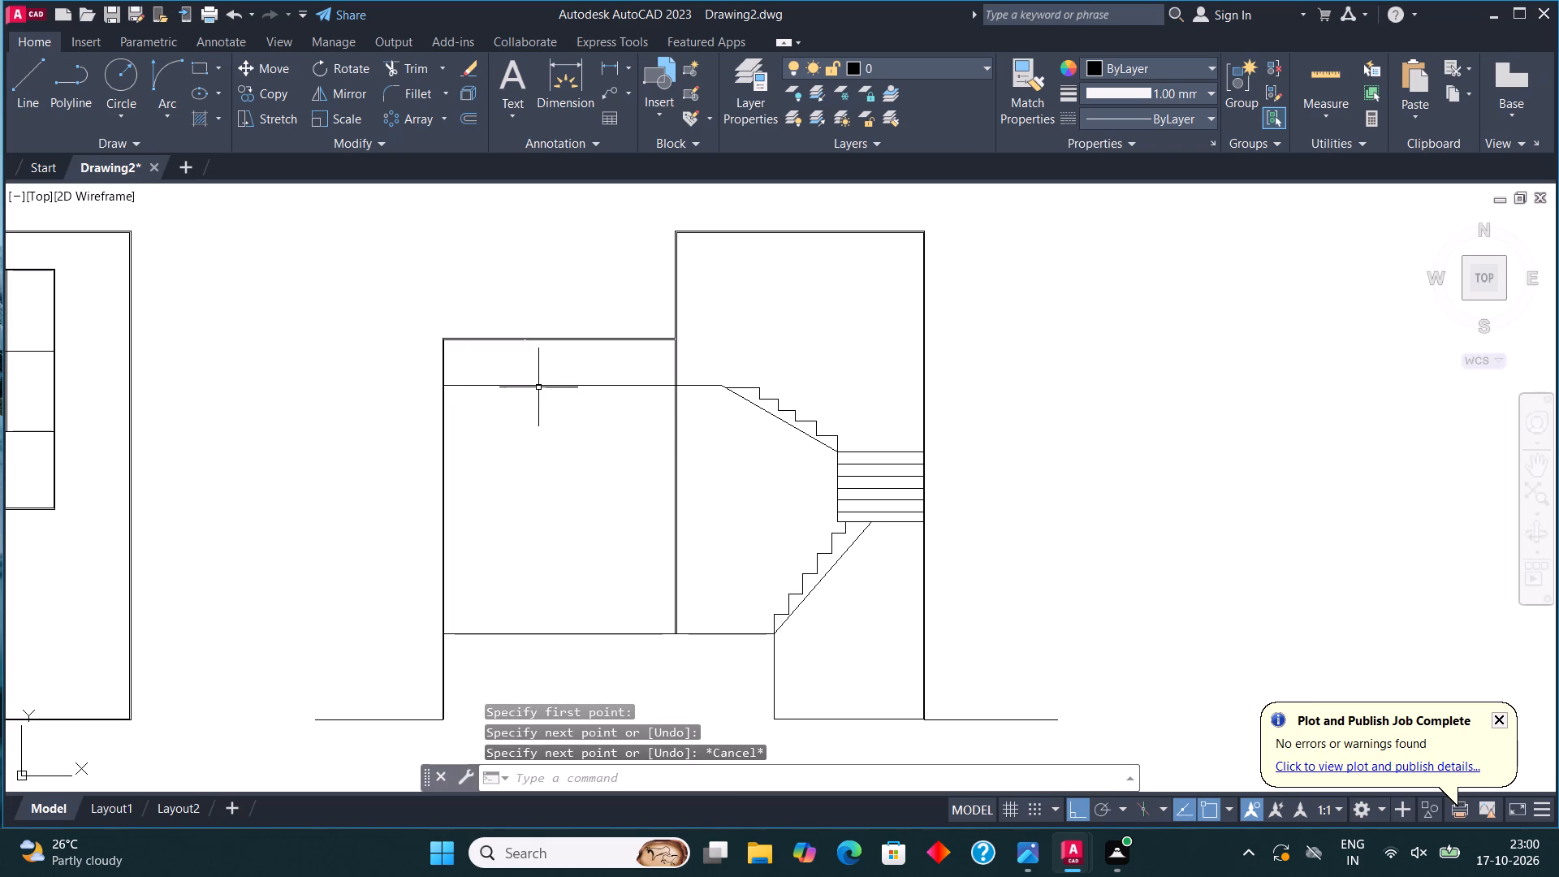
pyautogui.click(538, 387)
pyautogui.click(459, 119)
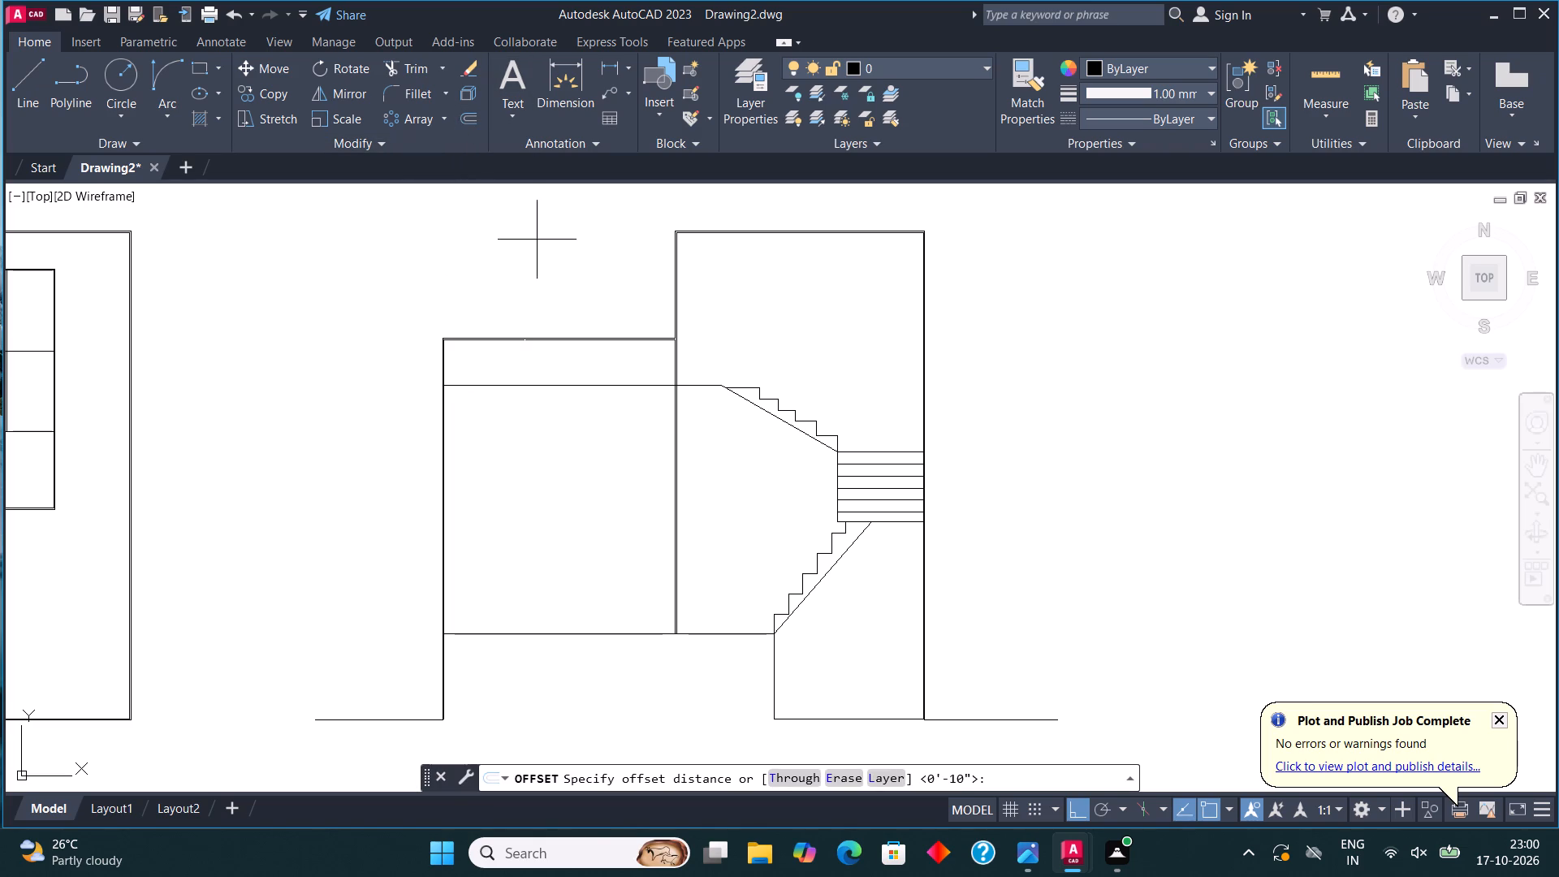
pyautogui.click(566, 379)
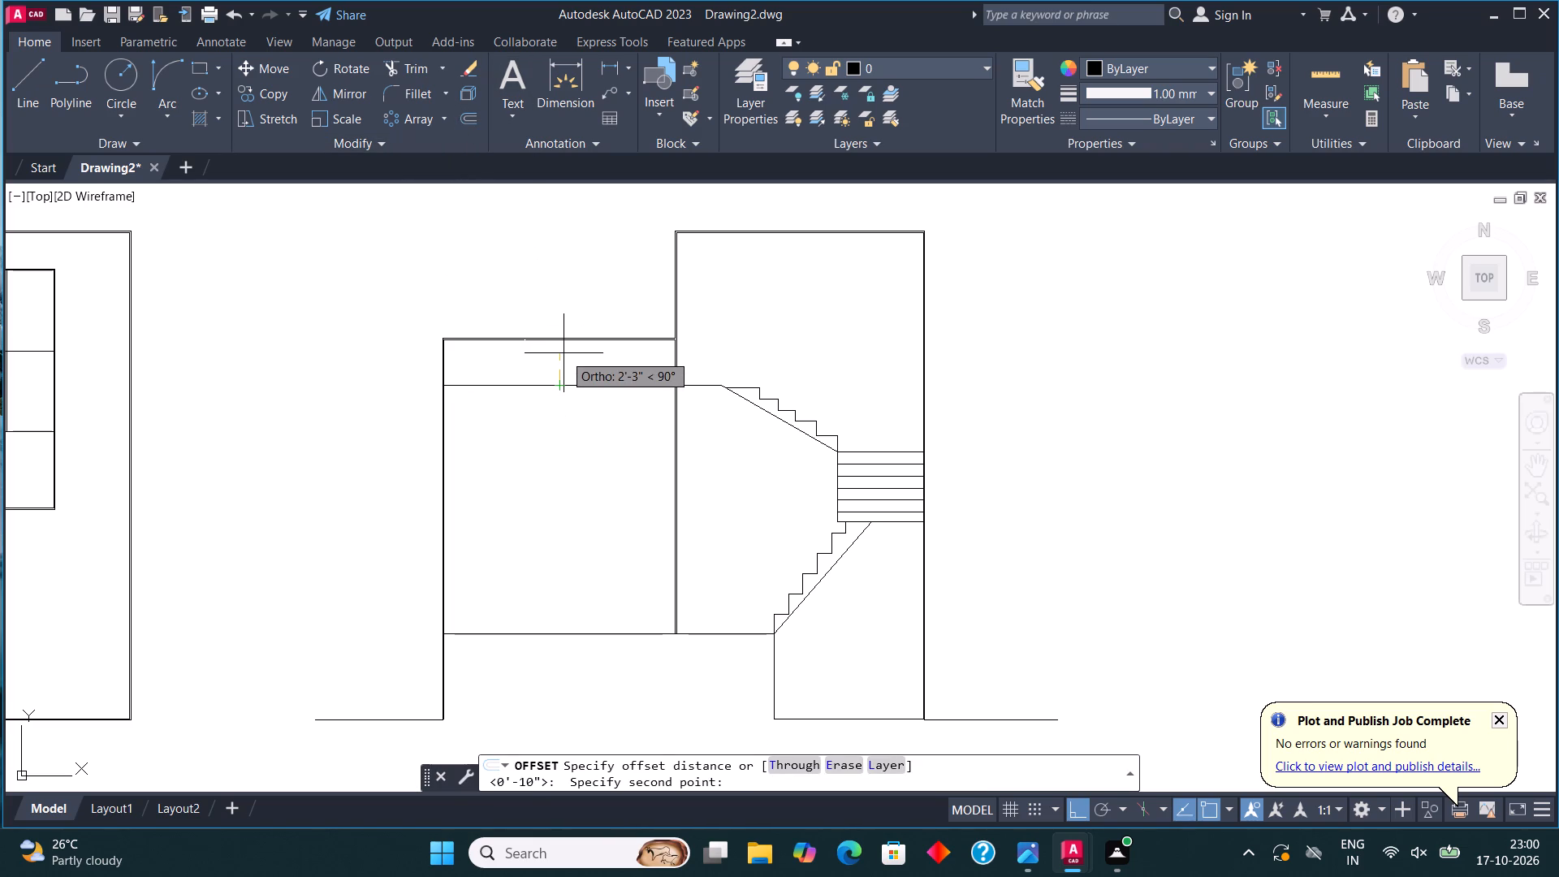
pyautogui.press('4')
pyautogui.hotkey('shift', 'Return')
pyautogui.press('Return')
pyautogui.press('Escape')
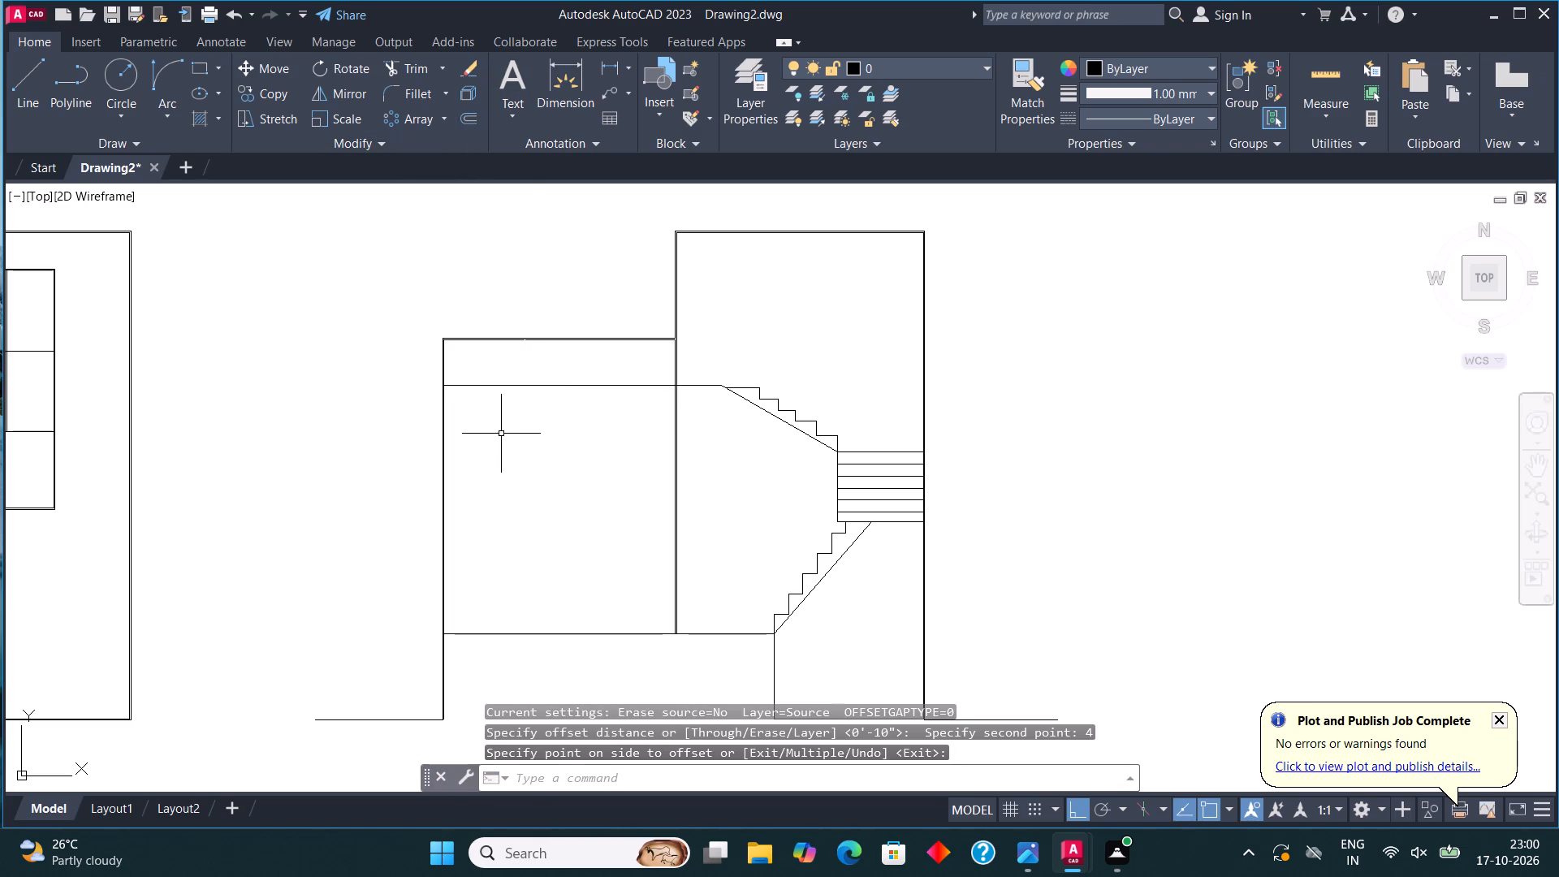
# Offset the lower block's new horizontal line 4" upward to form the slab thickness.
pyautogui.click(549, 378)
pyautogui.click(539, 408)
pyautogui.click(464, 120)
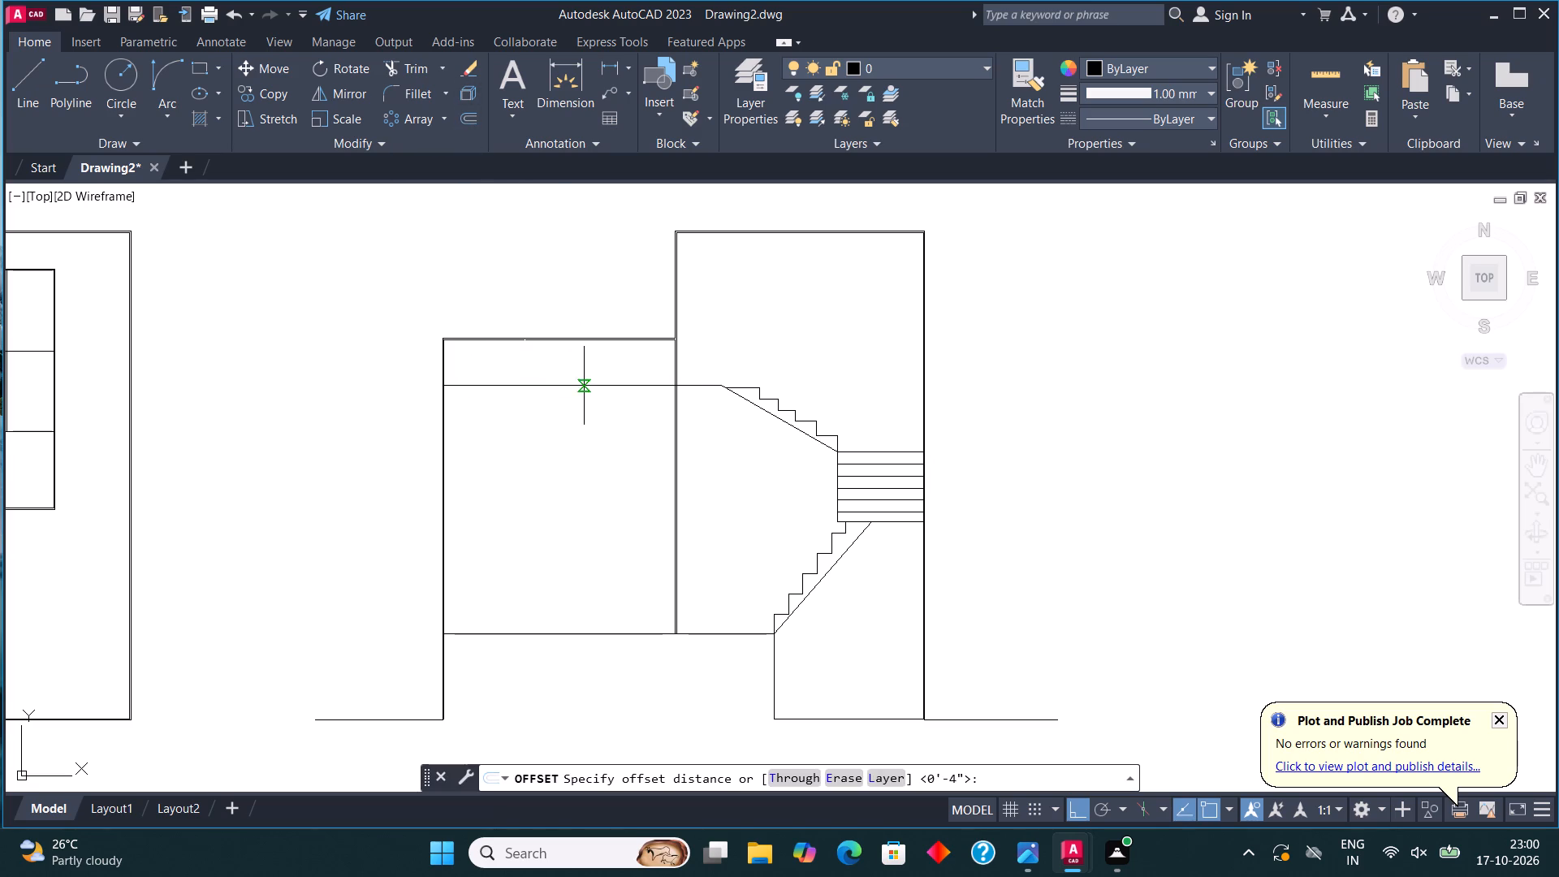
pyautogui.click(559, 386)
pyautogui.write('4"')
pyautogui.press('Return')
pyautogui.click(555, 346)
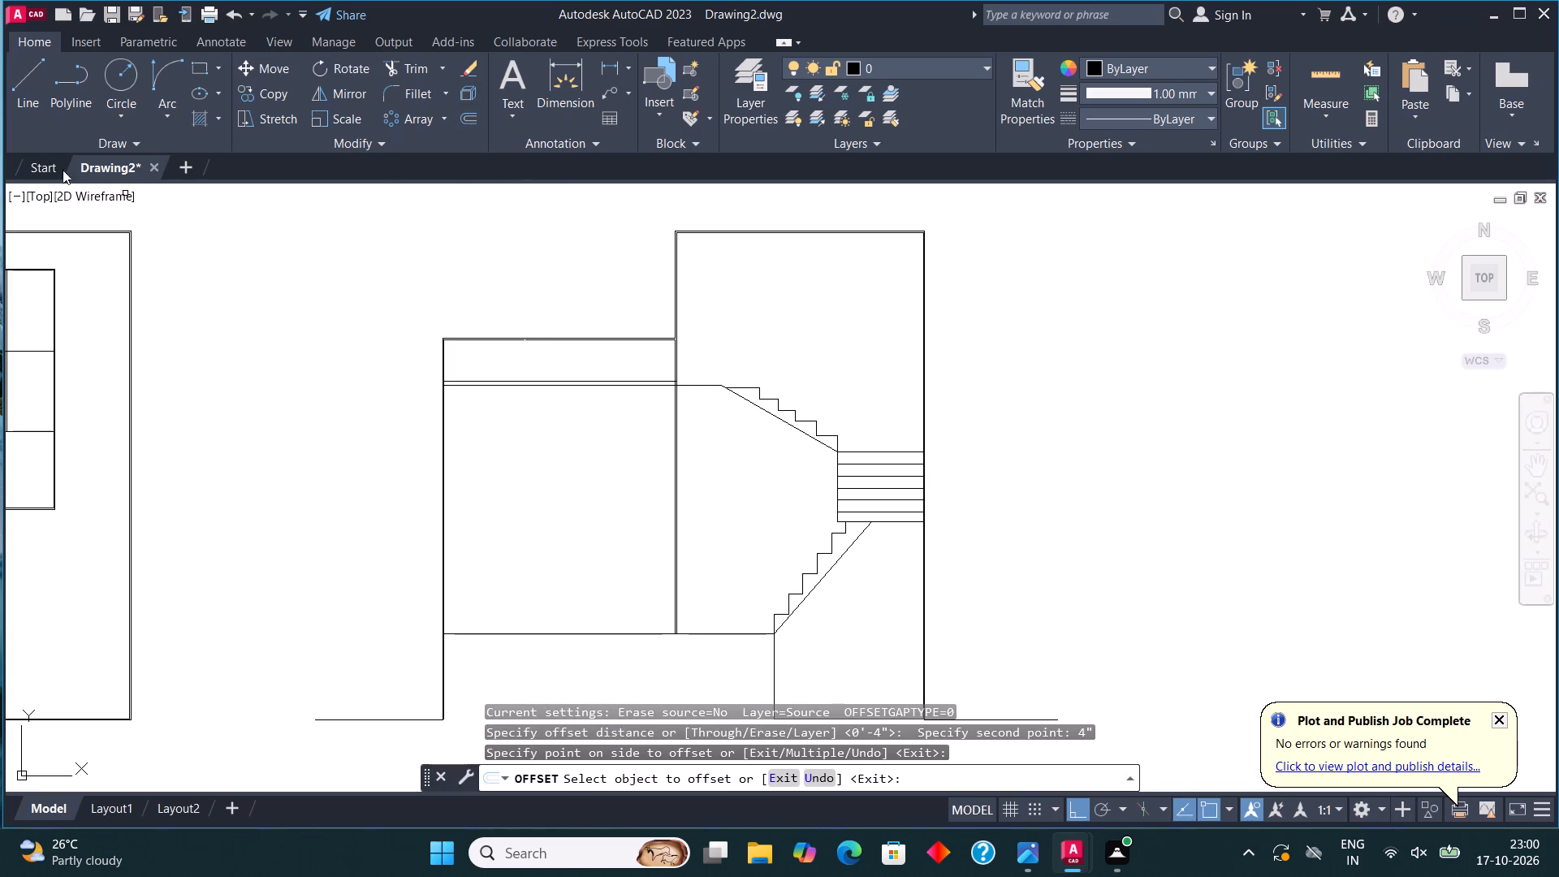
# Draw the slab's top line from the tall block's inner wall about 5'-8" toward the stairs, closing it down to the top riser.
pyautogui.click(20, 90)
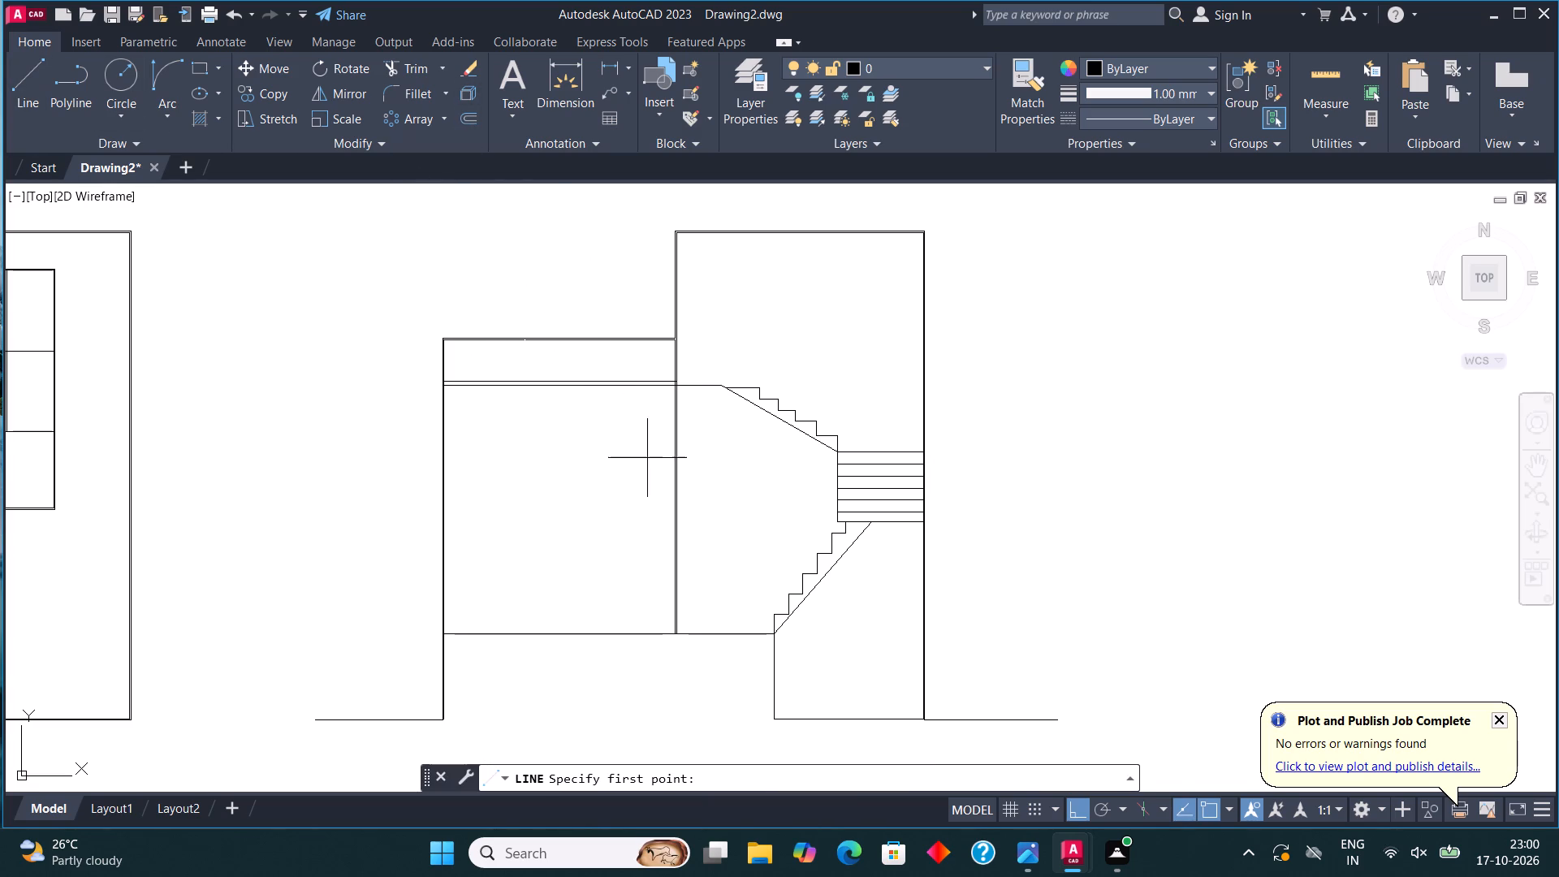
pyautogui.scroll(2, 665, 390)
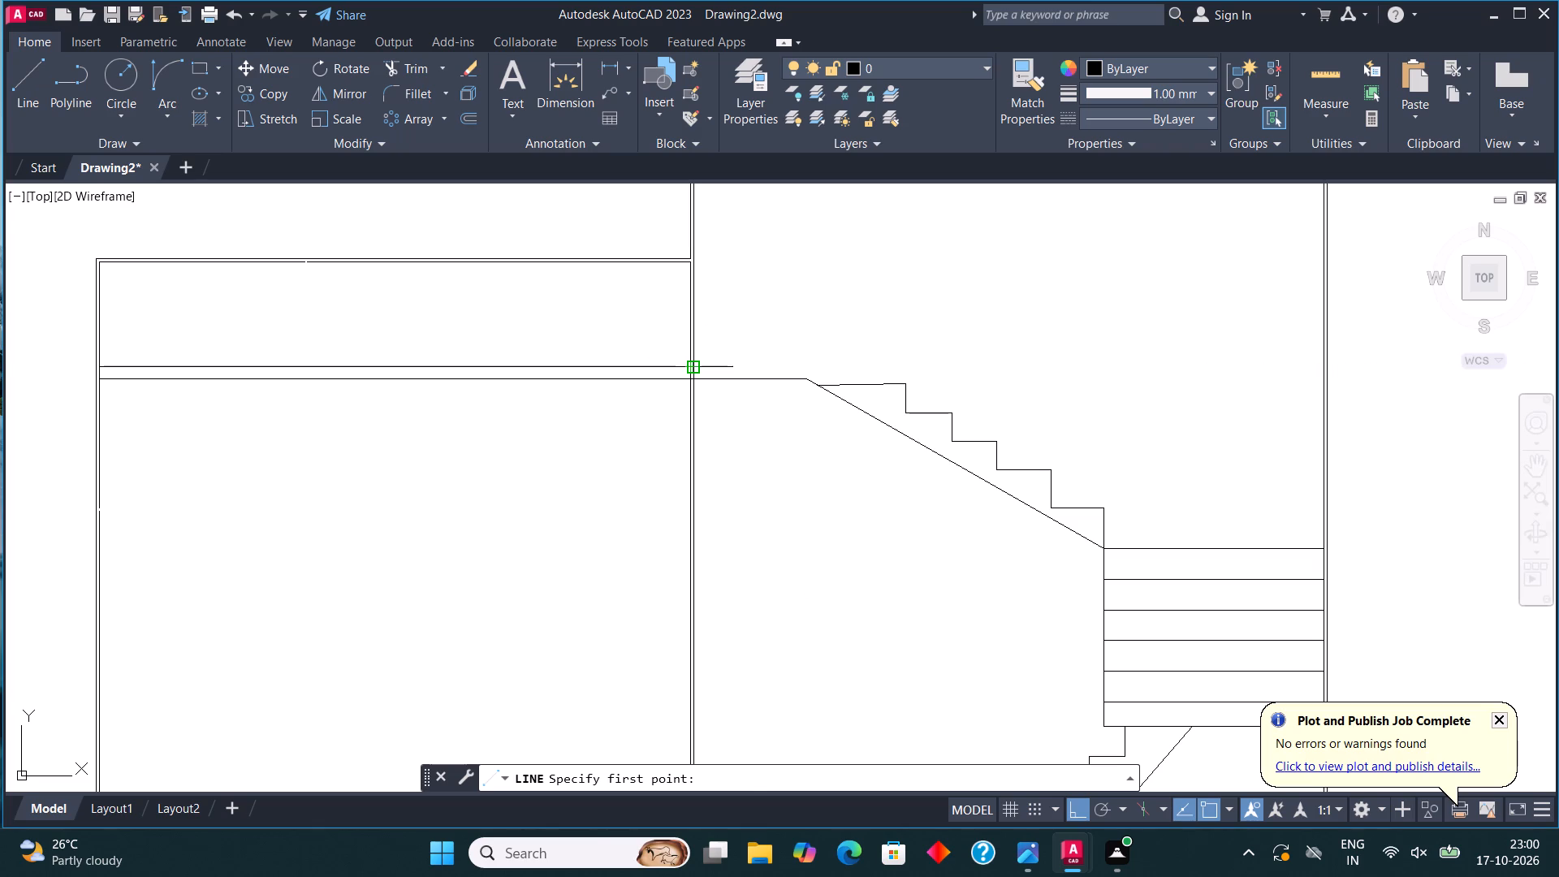
pyautogui.click(695, 366)
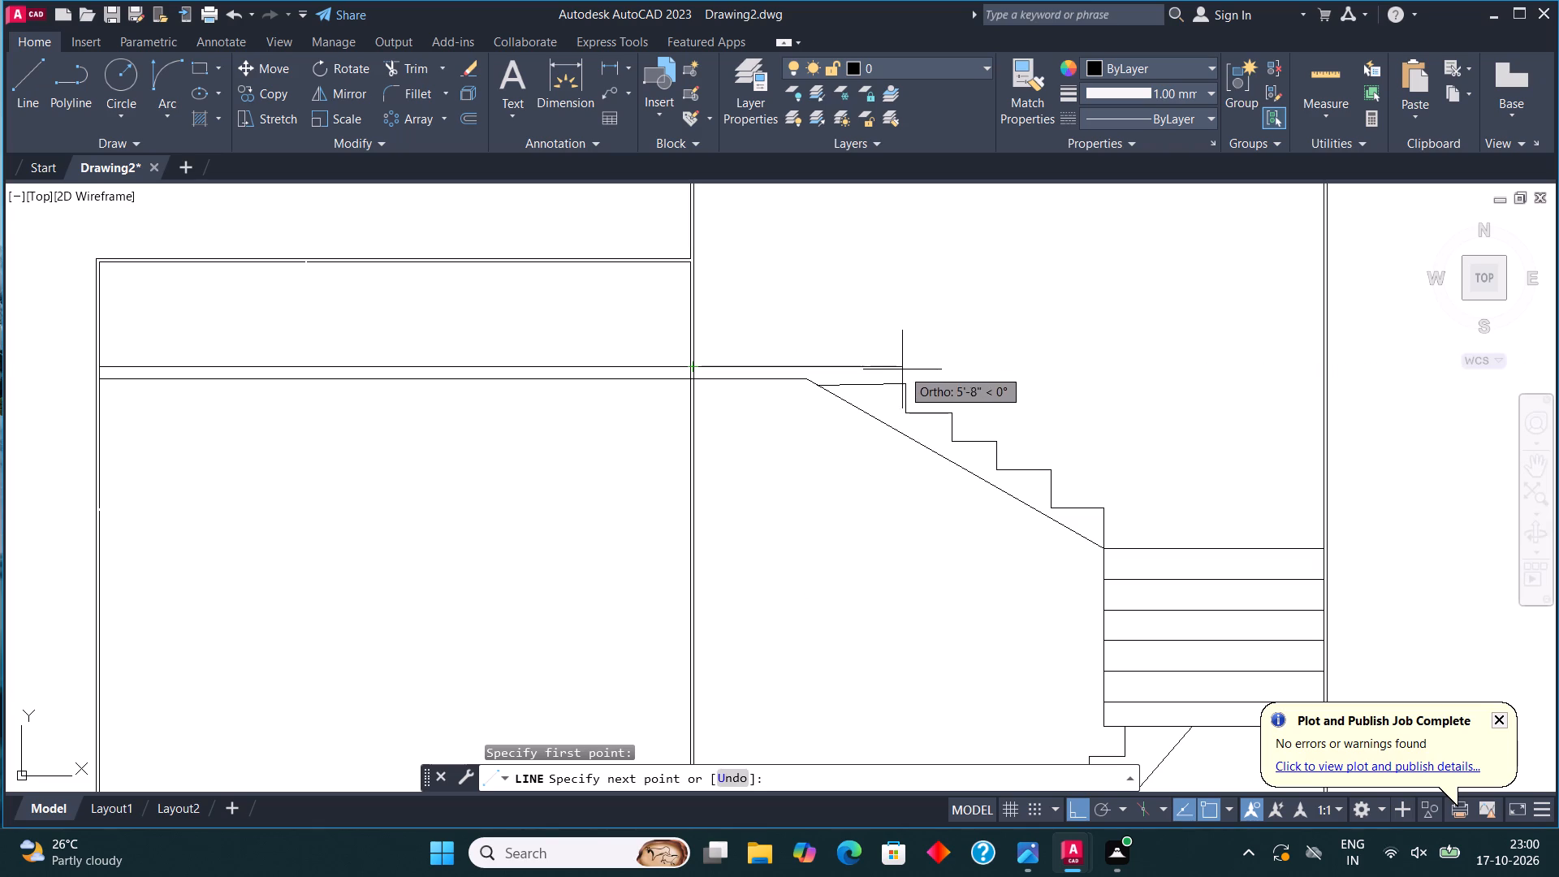
pyautogui.click(903, 365)
pyautogui.click(907, 381)
pyautogui.press('Escape')
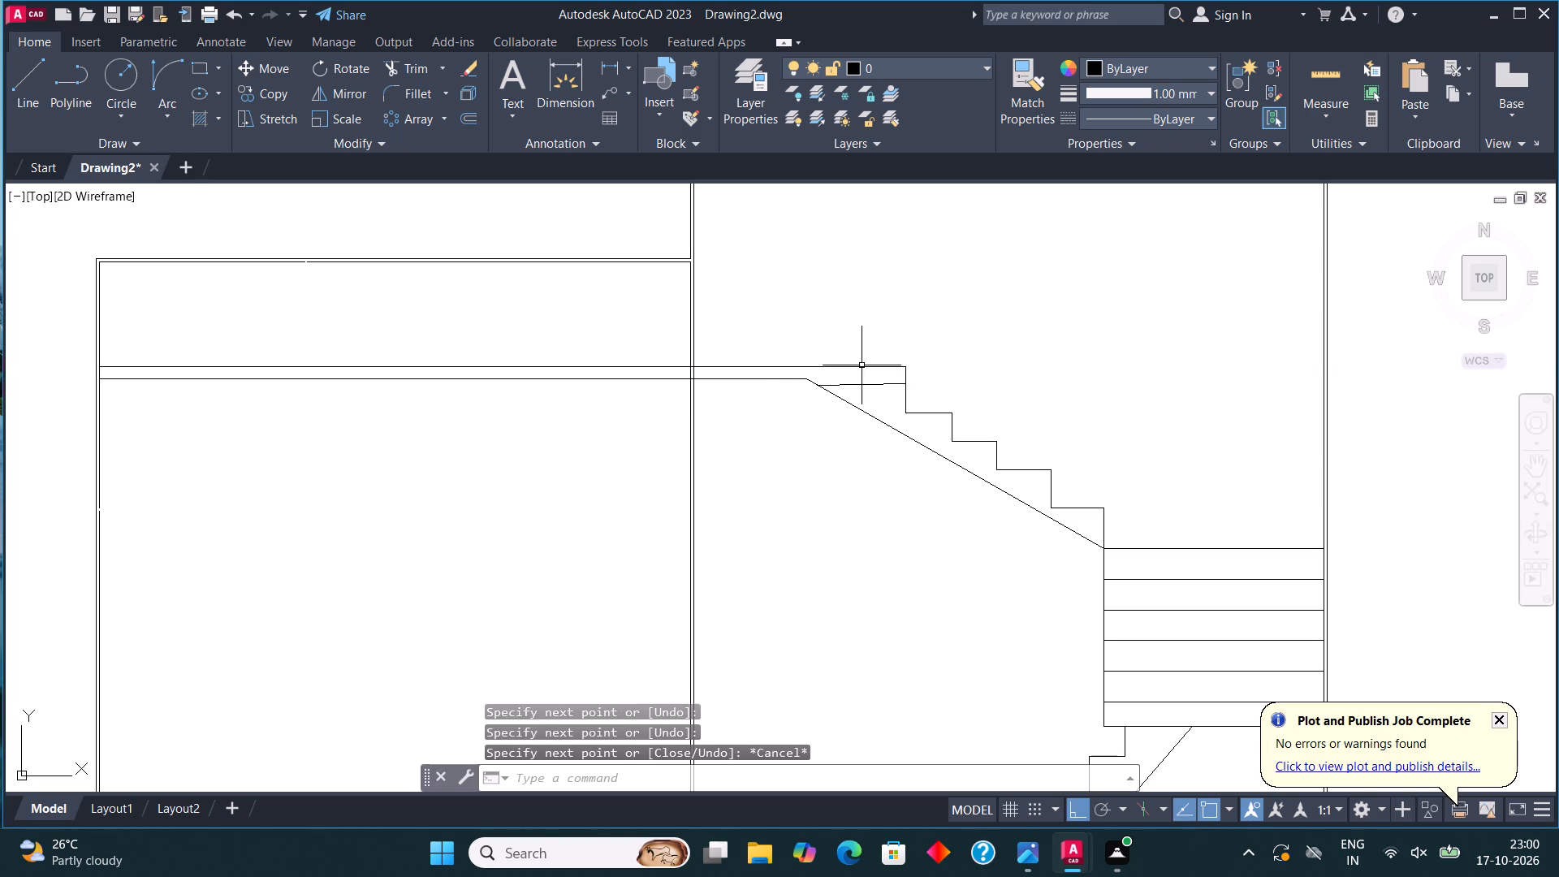
pyautogui.scroll(-3, 654, 380)
pyautogui.scroll(3, 687, 395)
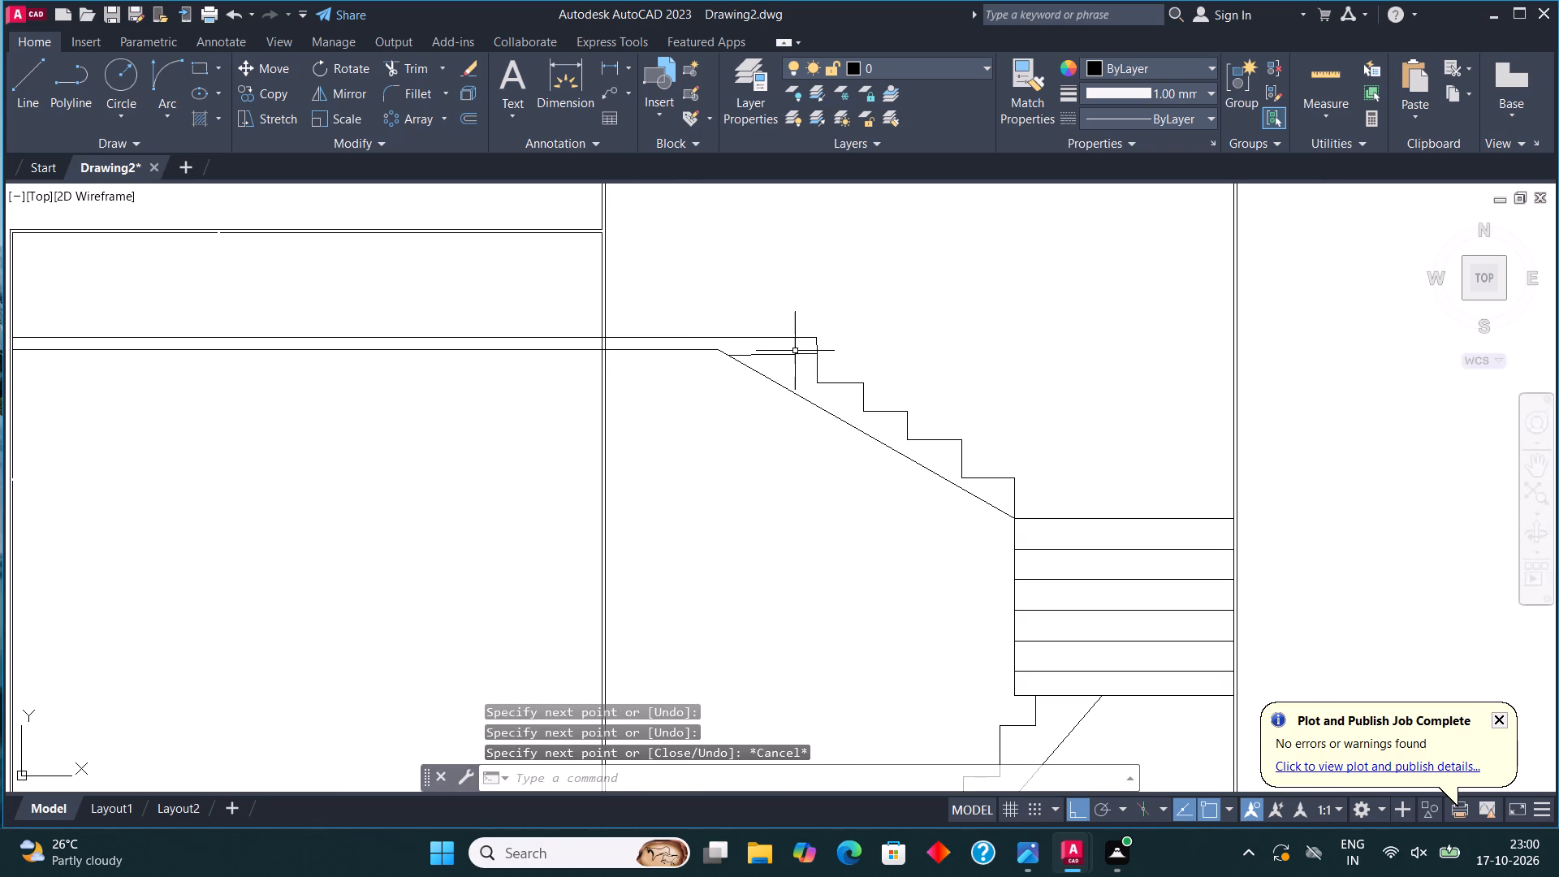
# Erase the stray short line beneath the upper slab next to the top of the upper flight.
pyautogui.click(792, 351)
pyautogui.click(779, 357)
pyautogui.press('Delete')
# Draw a line from the tall block's inner wall at floor level down to ground level, continuing across to the base line below the lower flight.
pyautogui.scroll(-2, 779, 409)
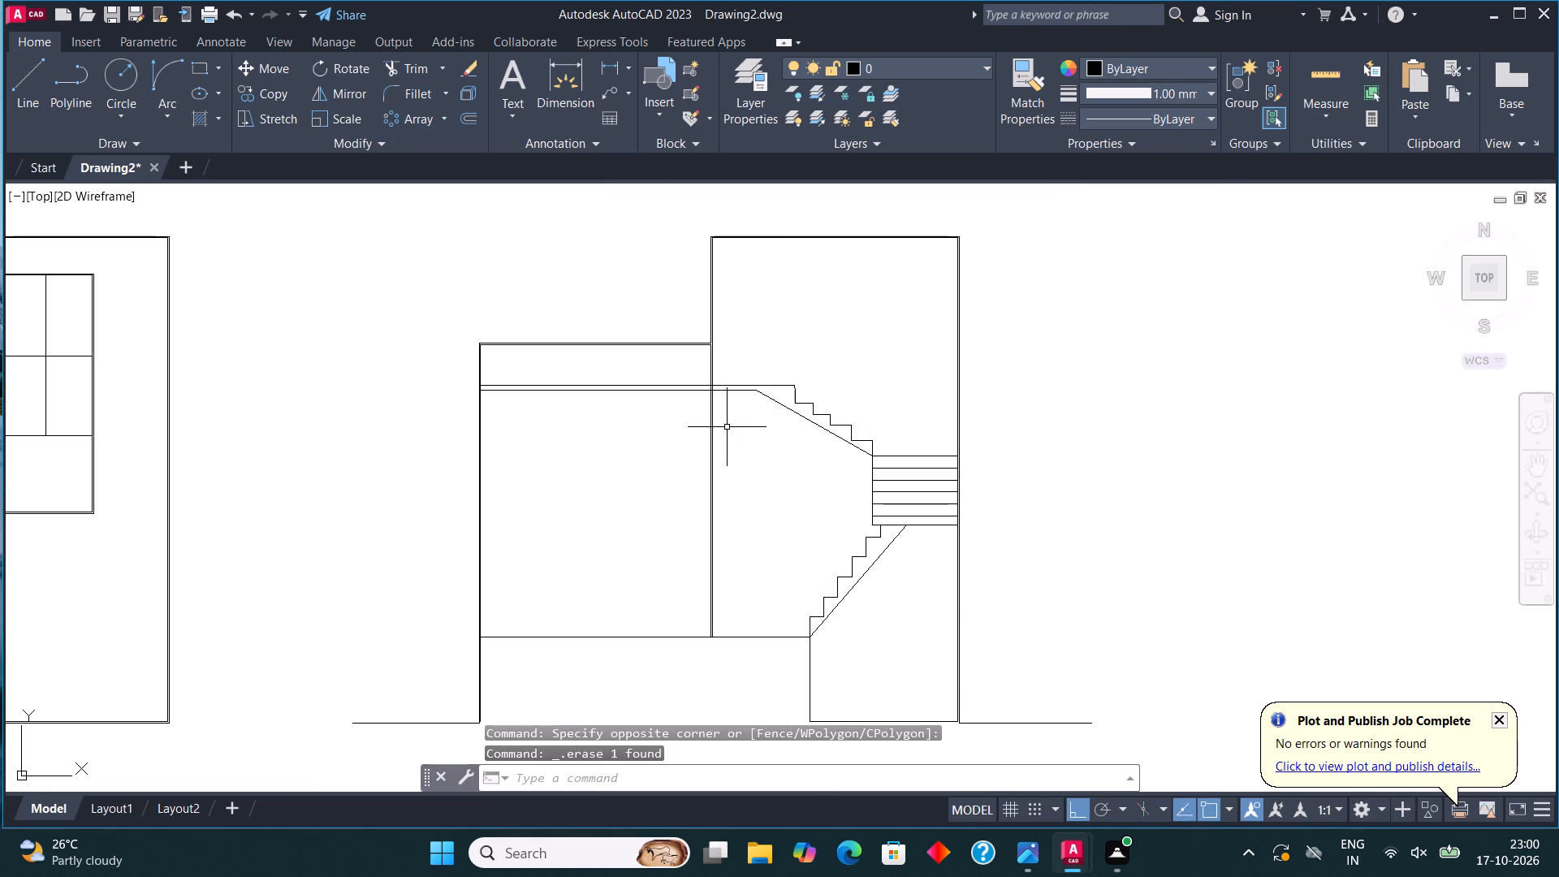
pyautogui.moveTo(736, 384); pyautogui.dragTo(763, 387, button='middle')
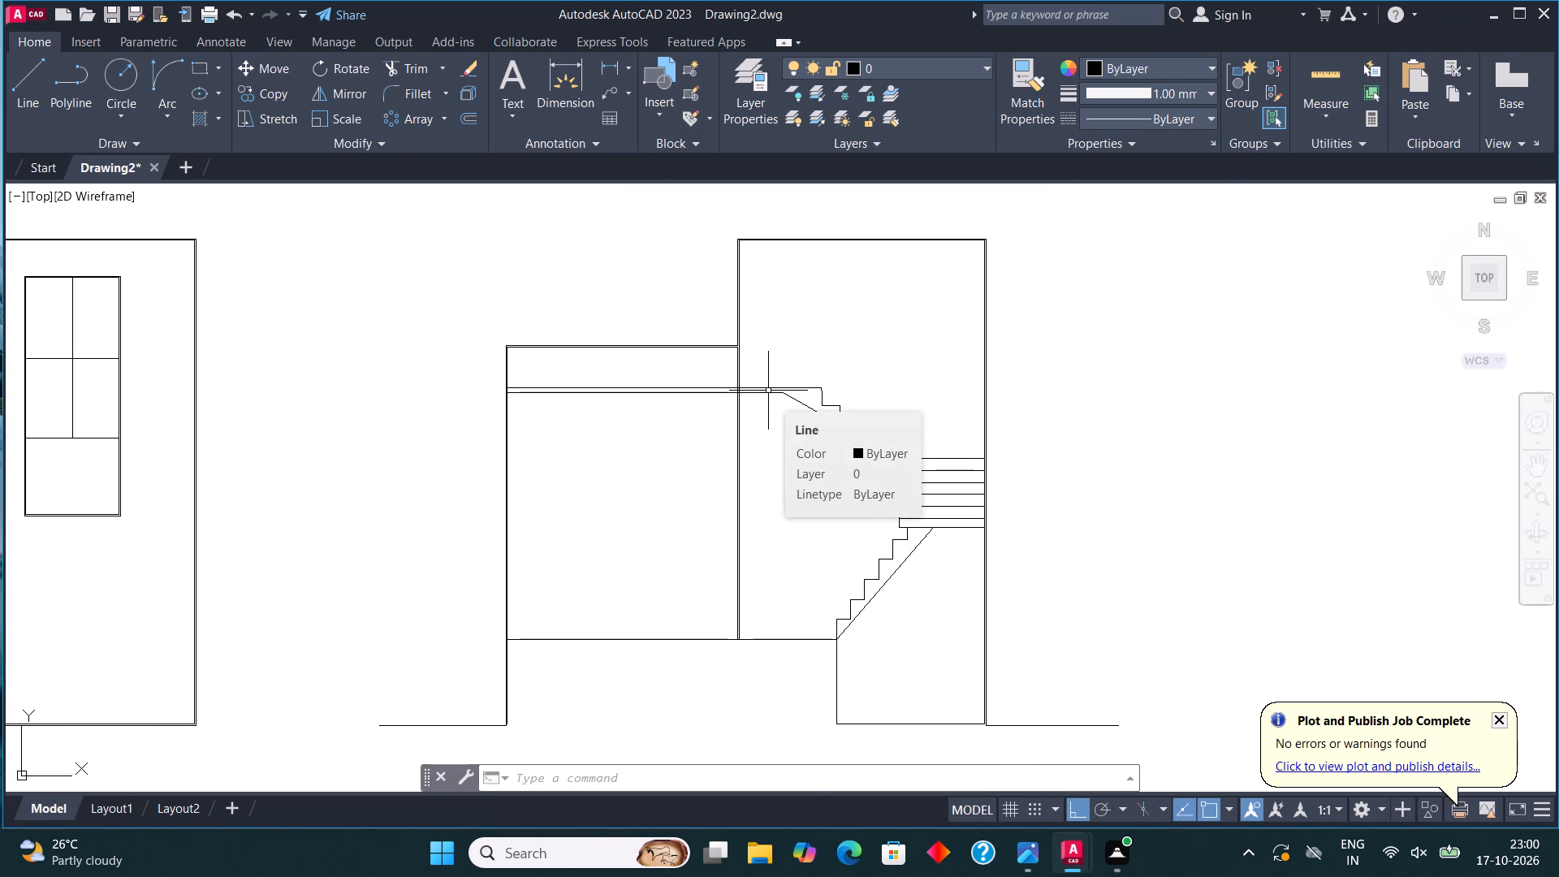
pyautogui.scroll(-1, 768, 391)
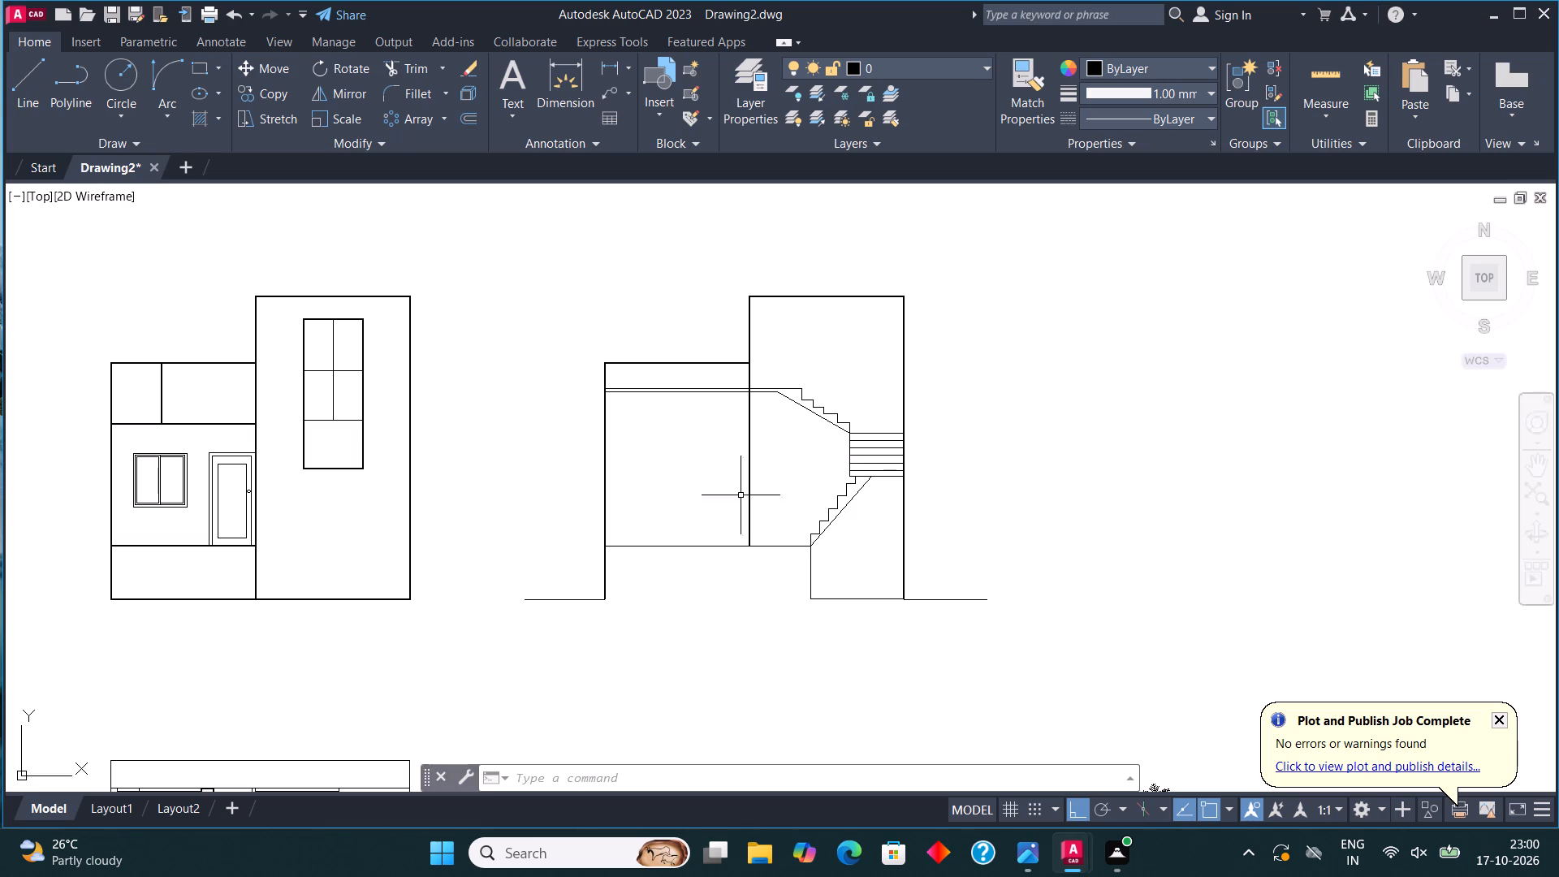
pyautogui.moveTo(699, 481); pyautogui.dragTo(776, 434, button='middle')
pyautogui.scroll(3, 831, 495)
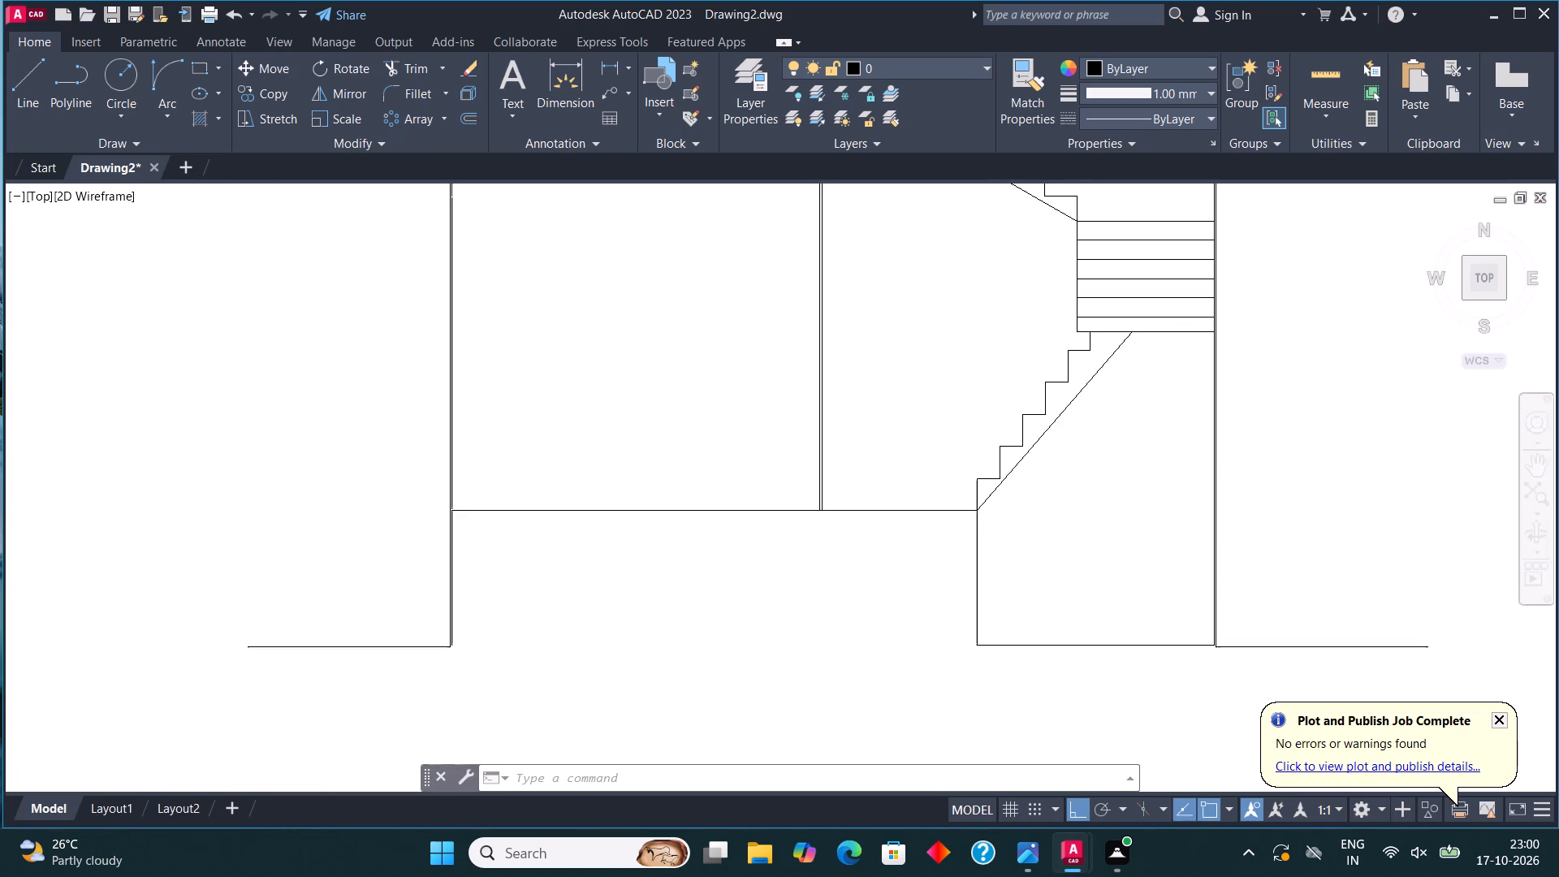
pyautogui.scroll(-1, 814, 488)
pyautogui.click(20, 80)
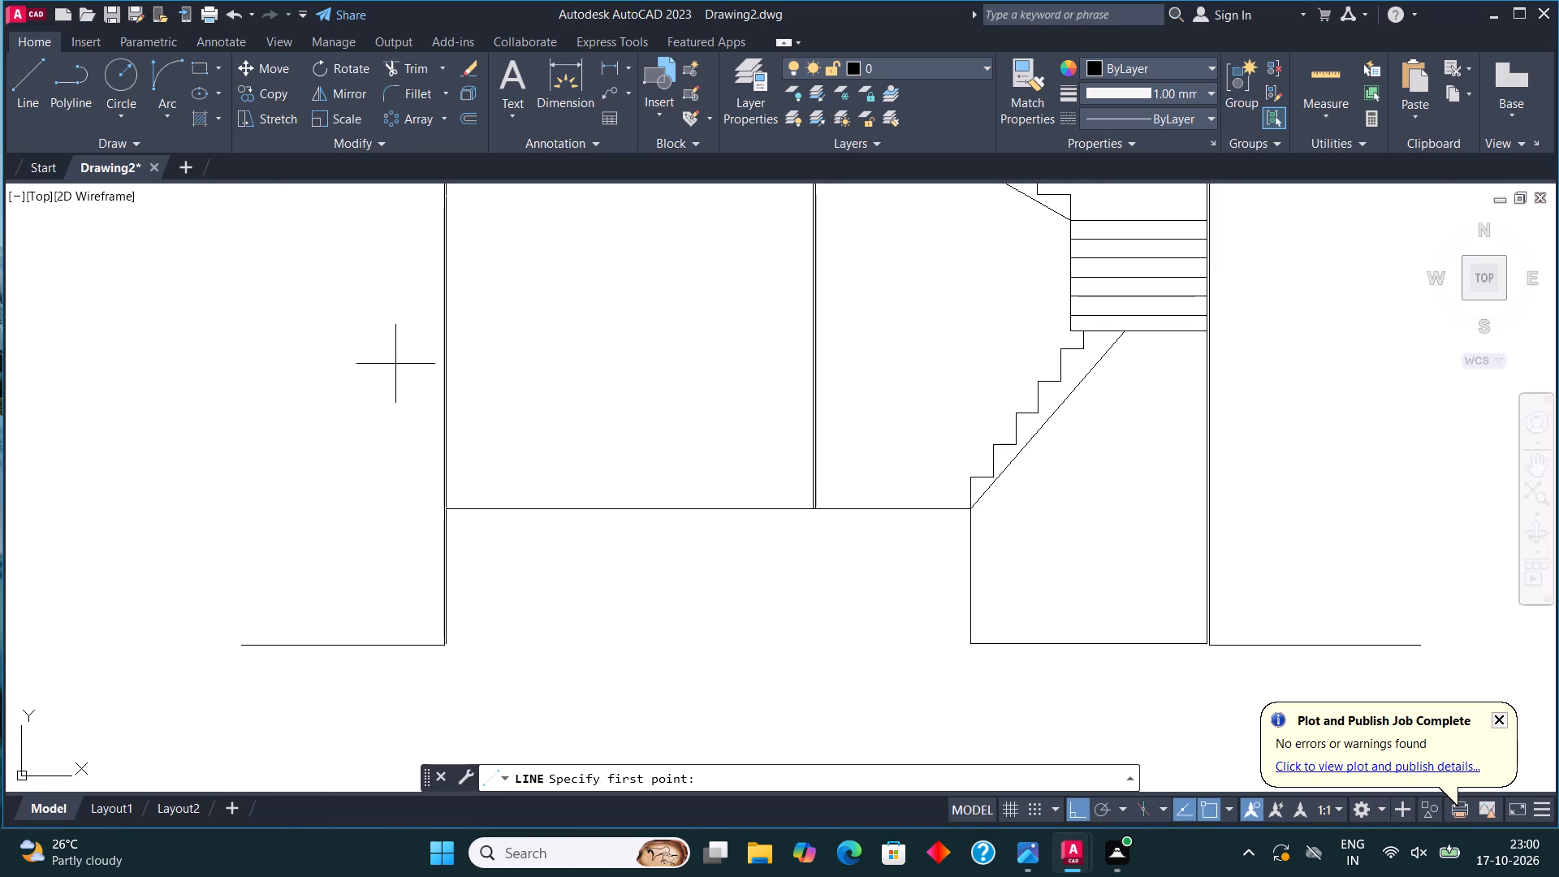
pyautogui.moveTo(719, 529); pyautogui.dragTo(685, 475, button='middle')
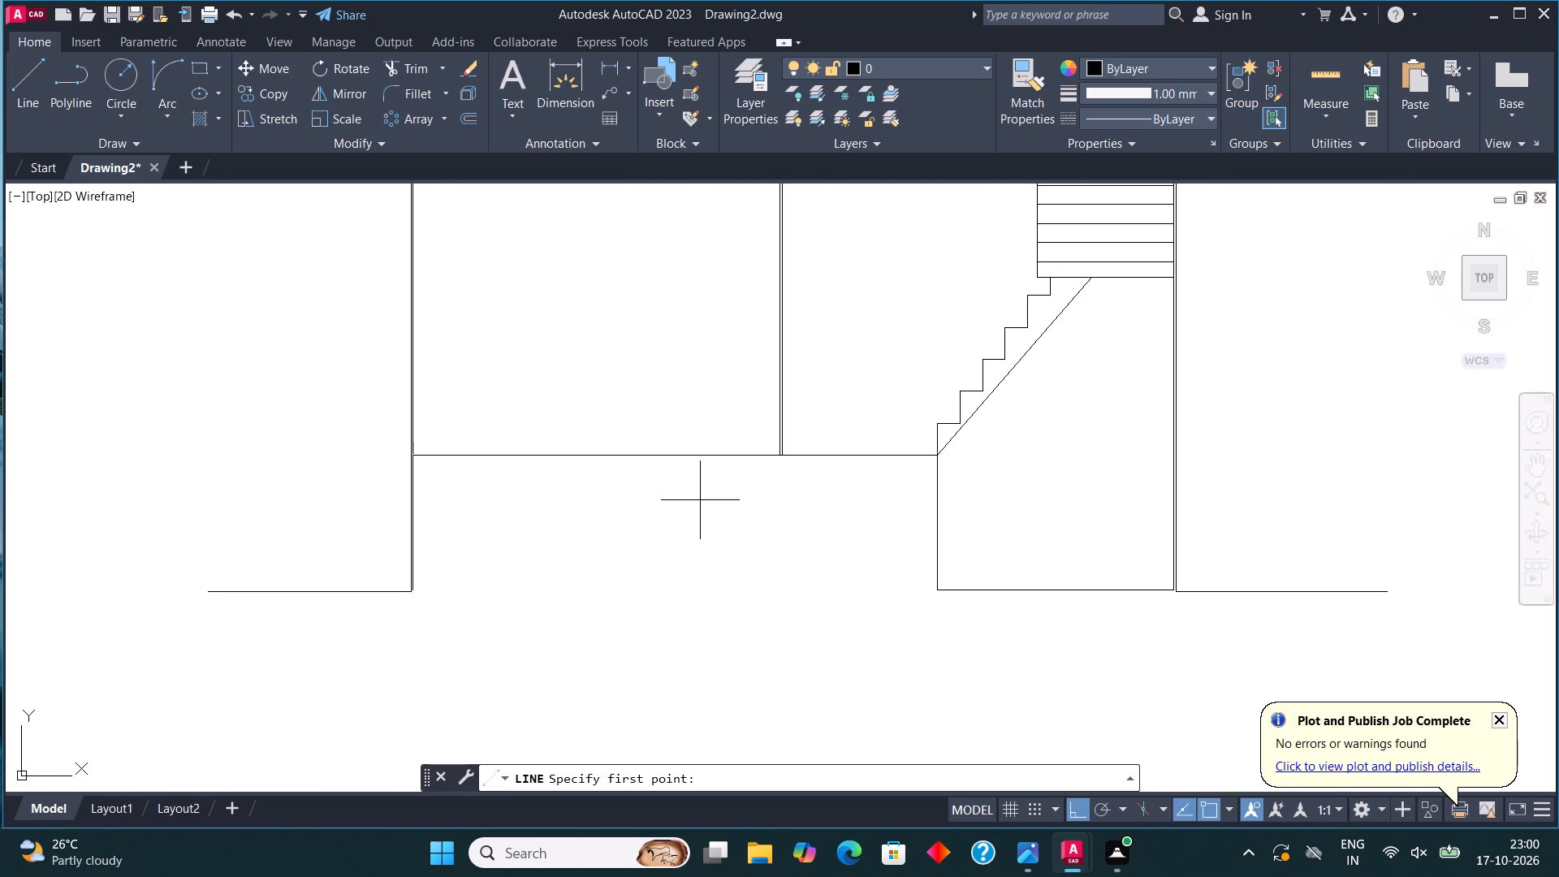
pyautogui.scroll(2, 760, 464)
pyautogui.click(819, 444)
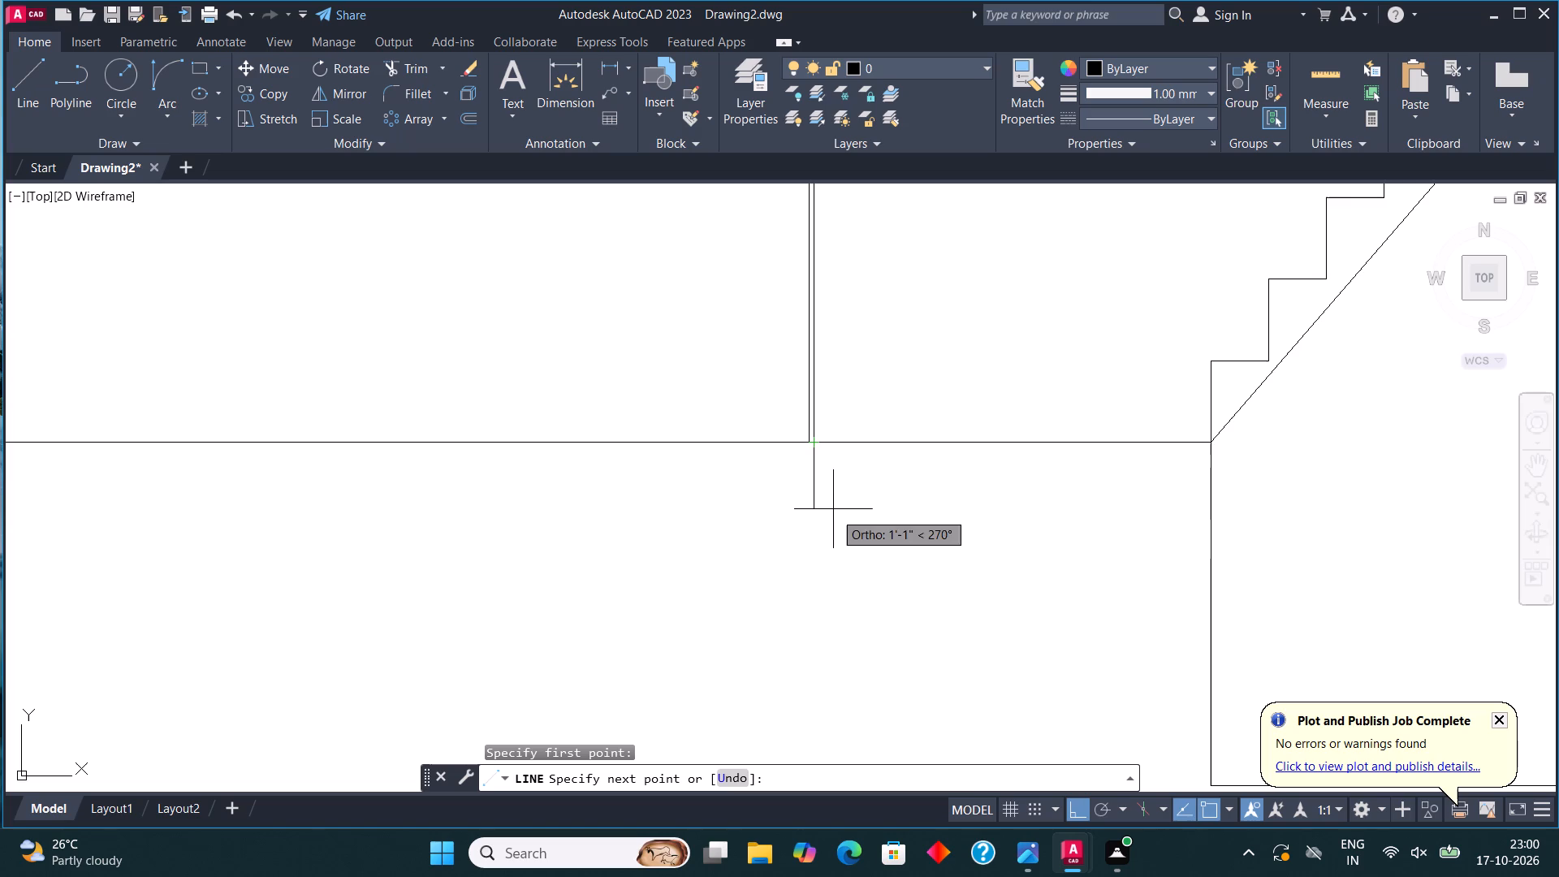
pyautogui.moveTo(831, 577); pyautogui.dragTo(806, 505, button='middle')
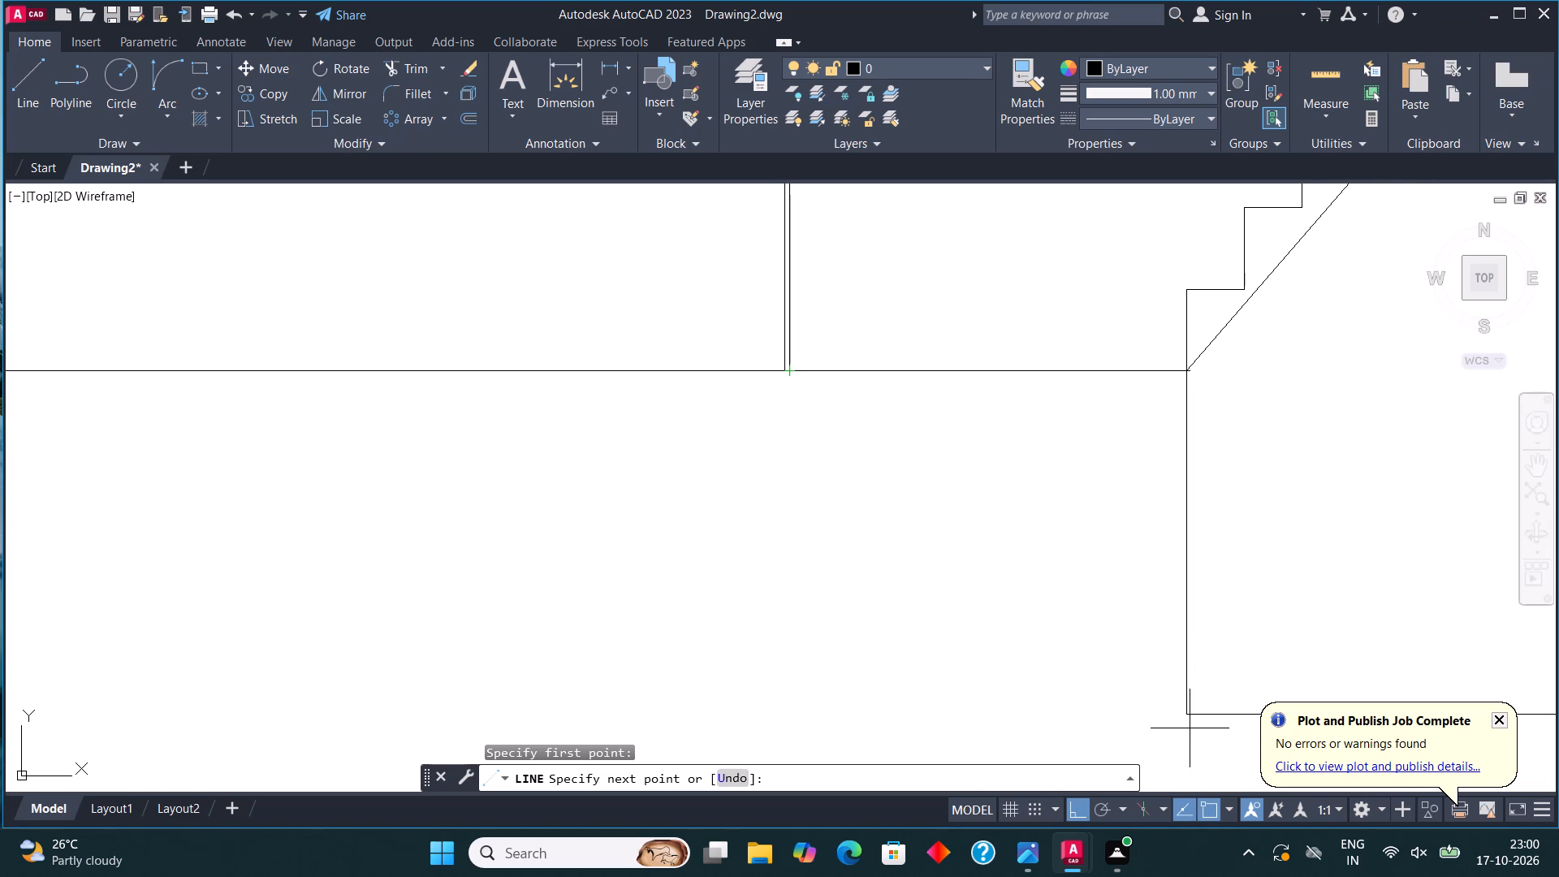
pyautogui.click(842, 715)
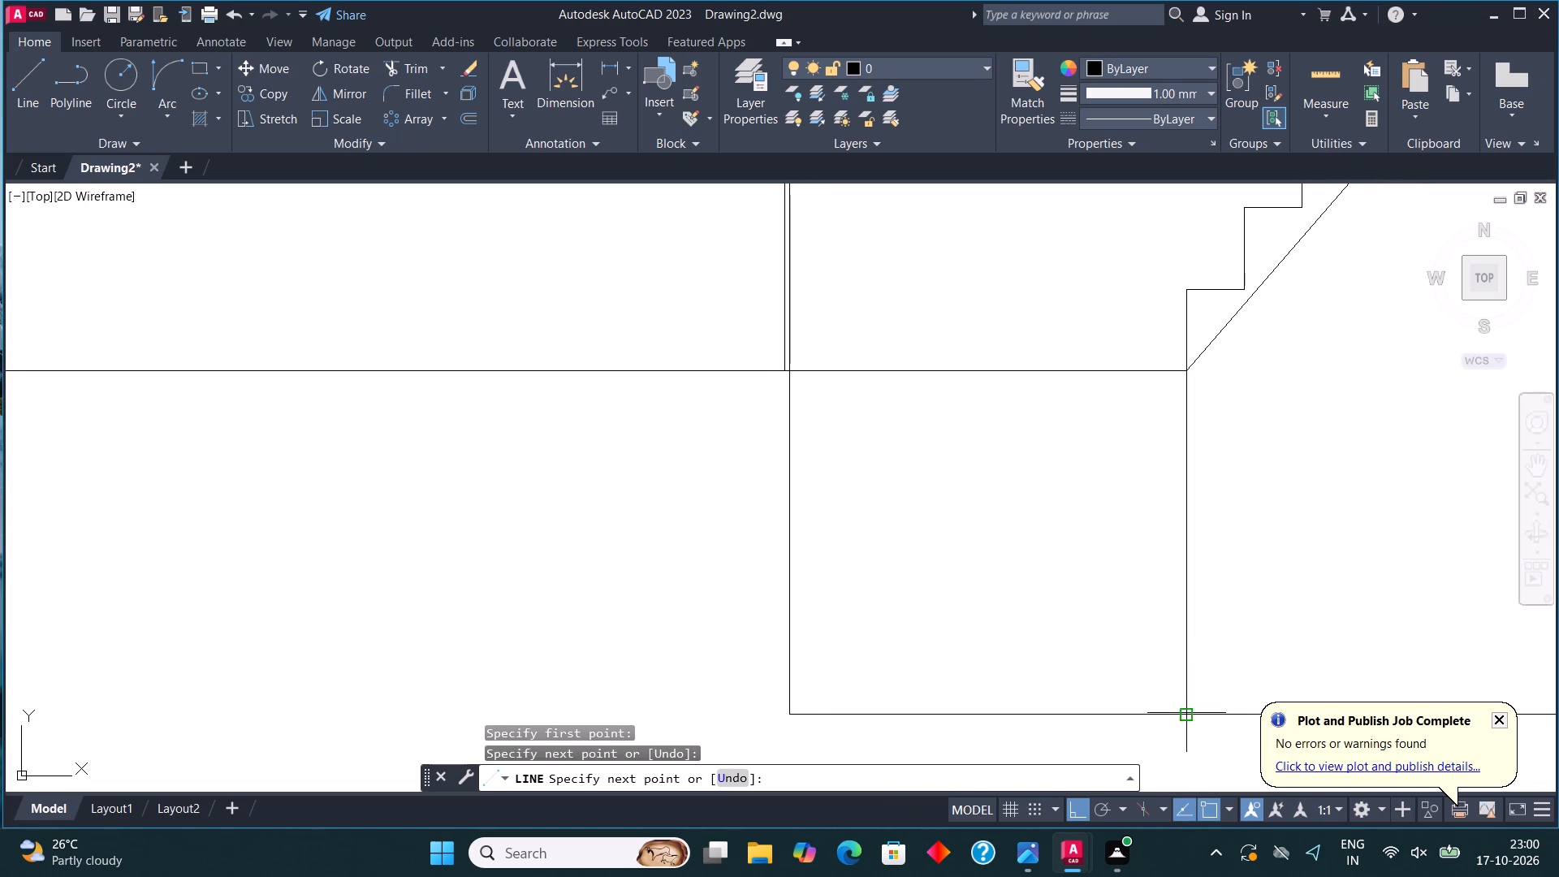
pyautogui.click(1186, 713)
pyautogui.scroll(-3, 886, 616)
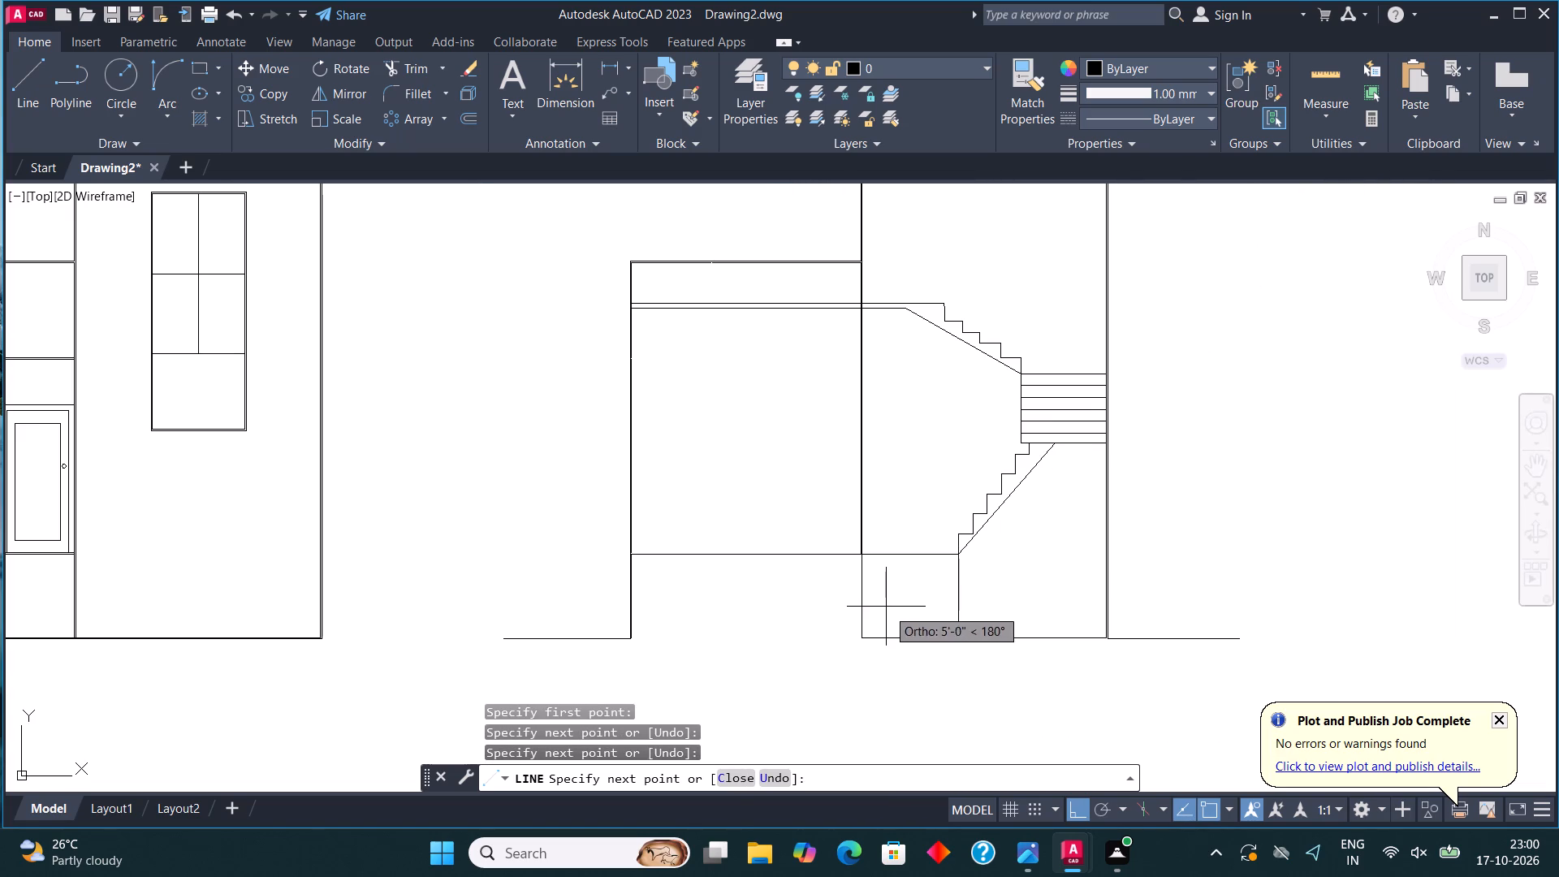
pyautogui.press('Escape')
# Draw a separate line along the floor level from the tall block's inner wall to the foot of the lower flight.
pyautogui.scroll(1, 905, 638)
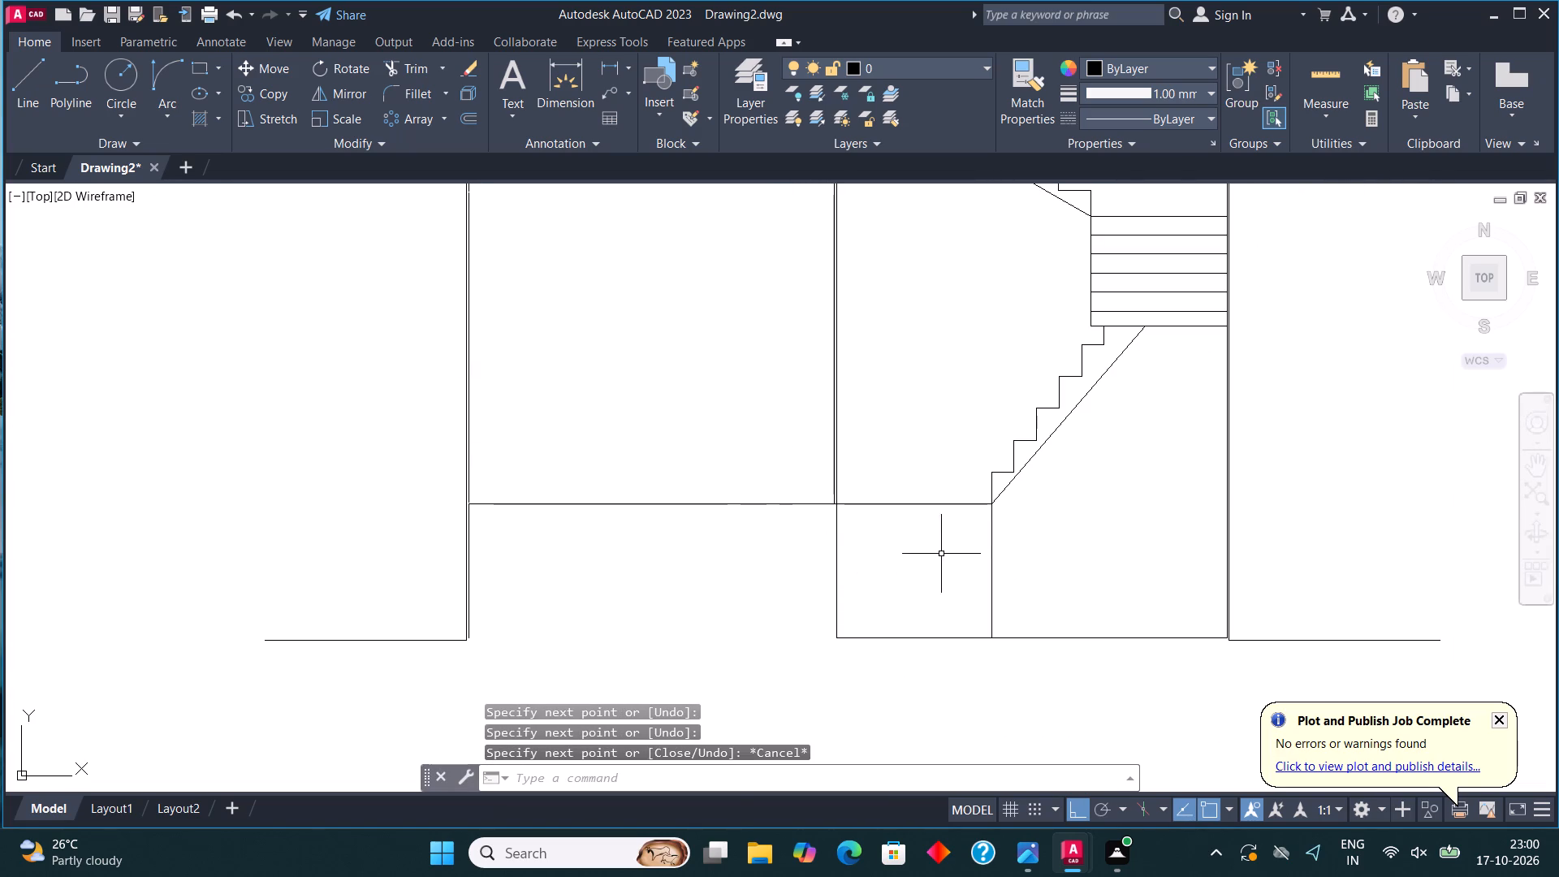
pyautogui.click(888, 505)
pyautogui.press('Escape')
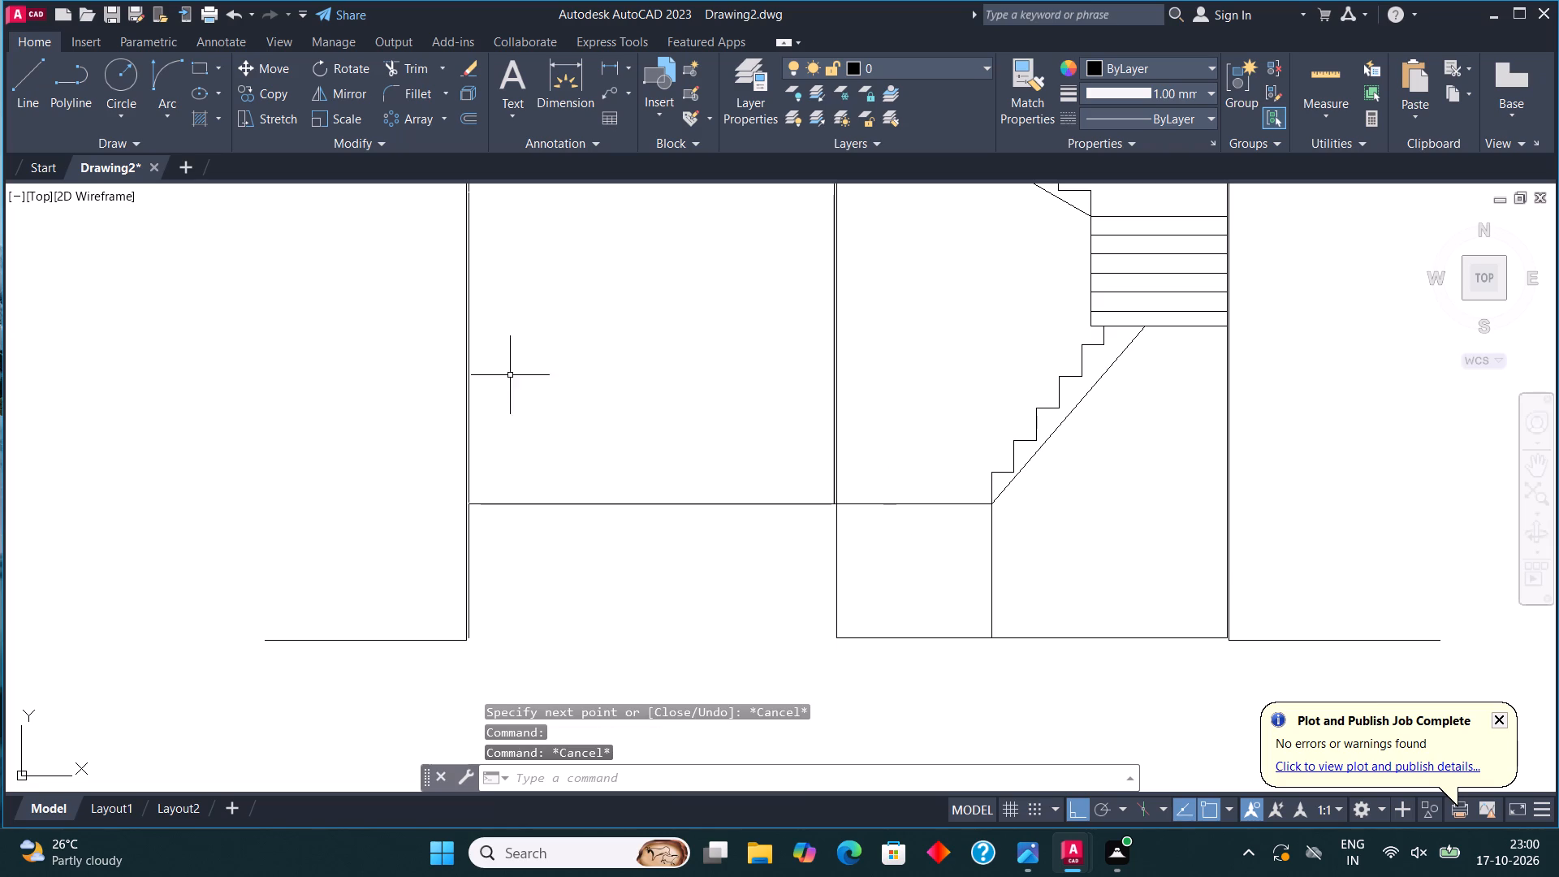
pyautogui.click(30, 102)
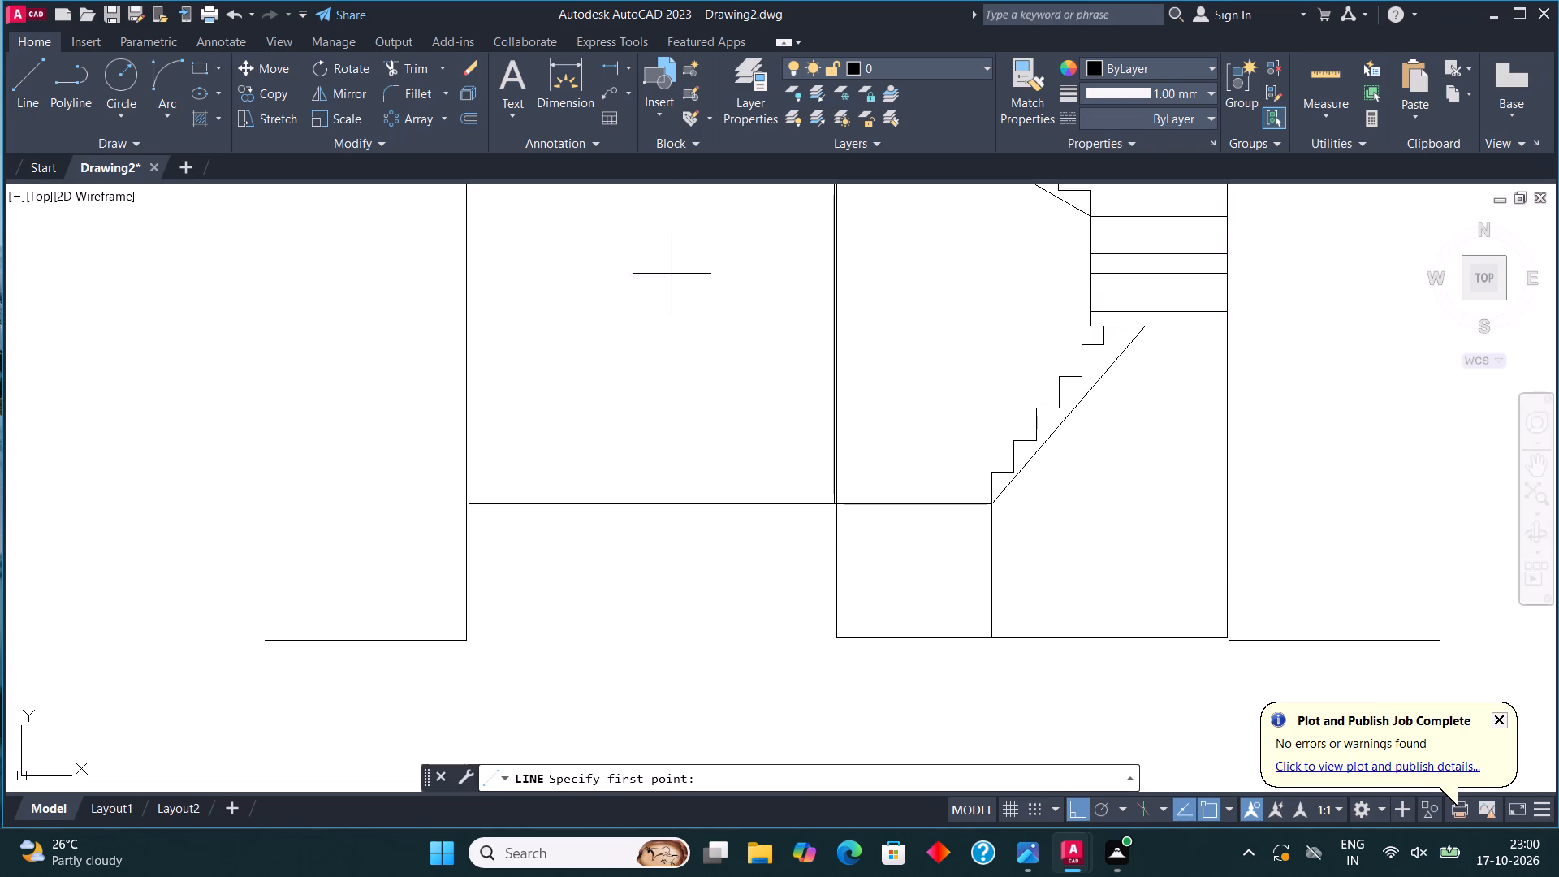
pyautogui.click(838, 499)
pyautogui.click(997, 508)
pyautogui.press('Escape')
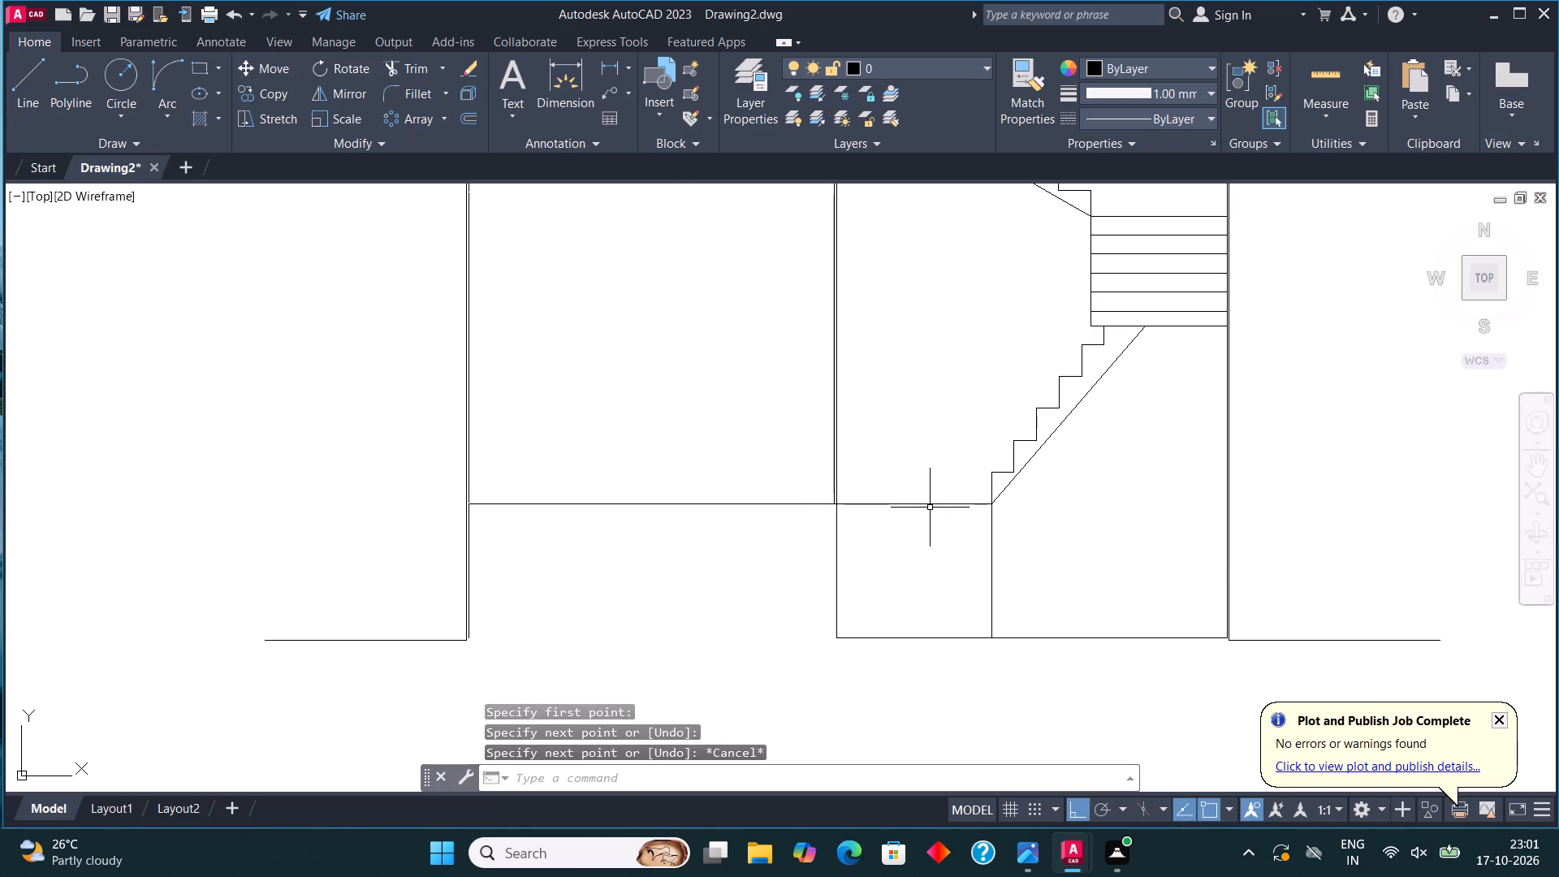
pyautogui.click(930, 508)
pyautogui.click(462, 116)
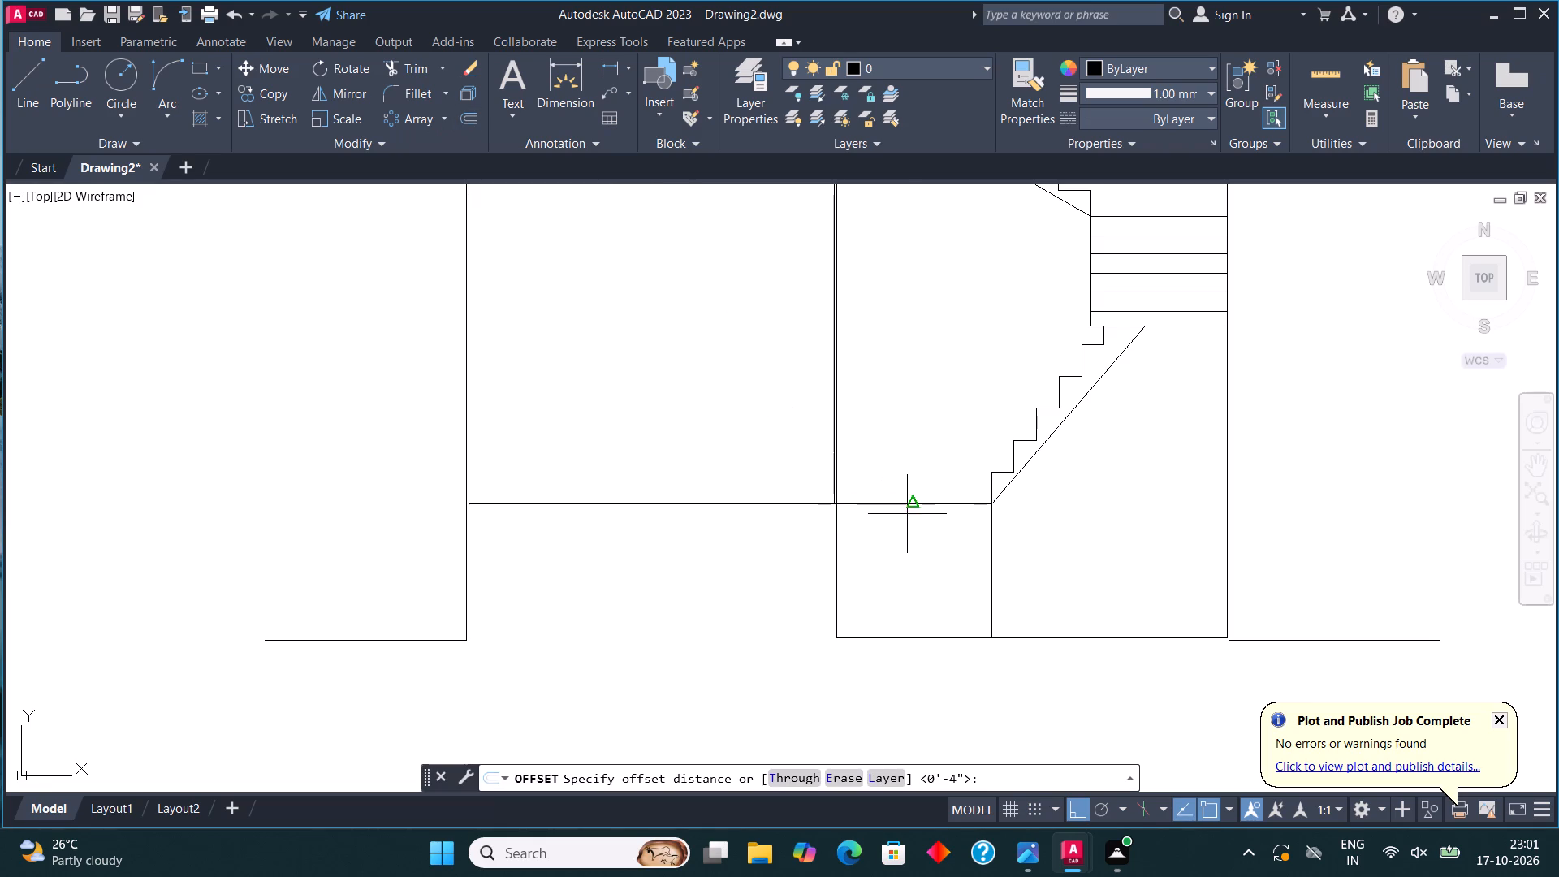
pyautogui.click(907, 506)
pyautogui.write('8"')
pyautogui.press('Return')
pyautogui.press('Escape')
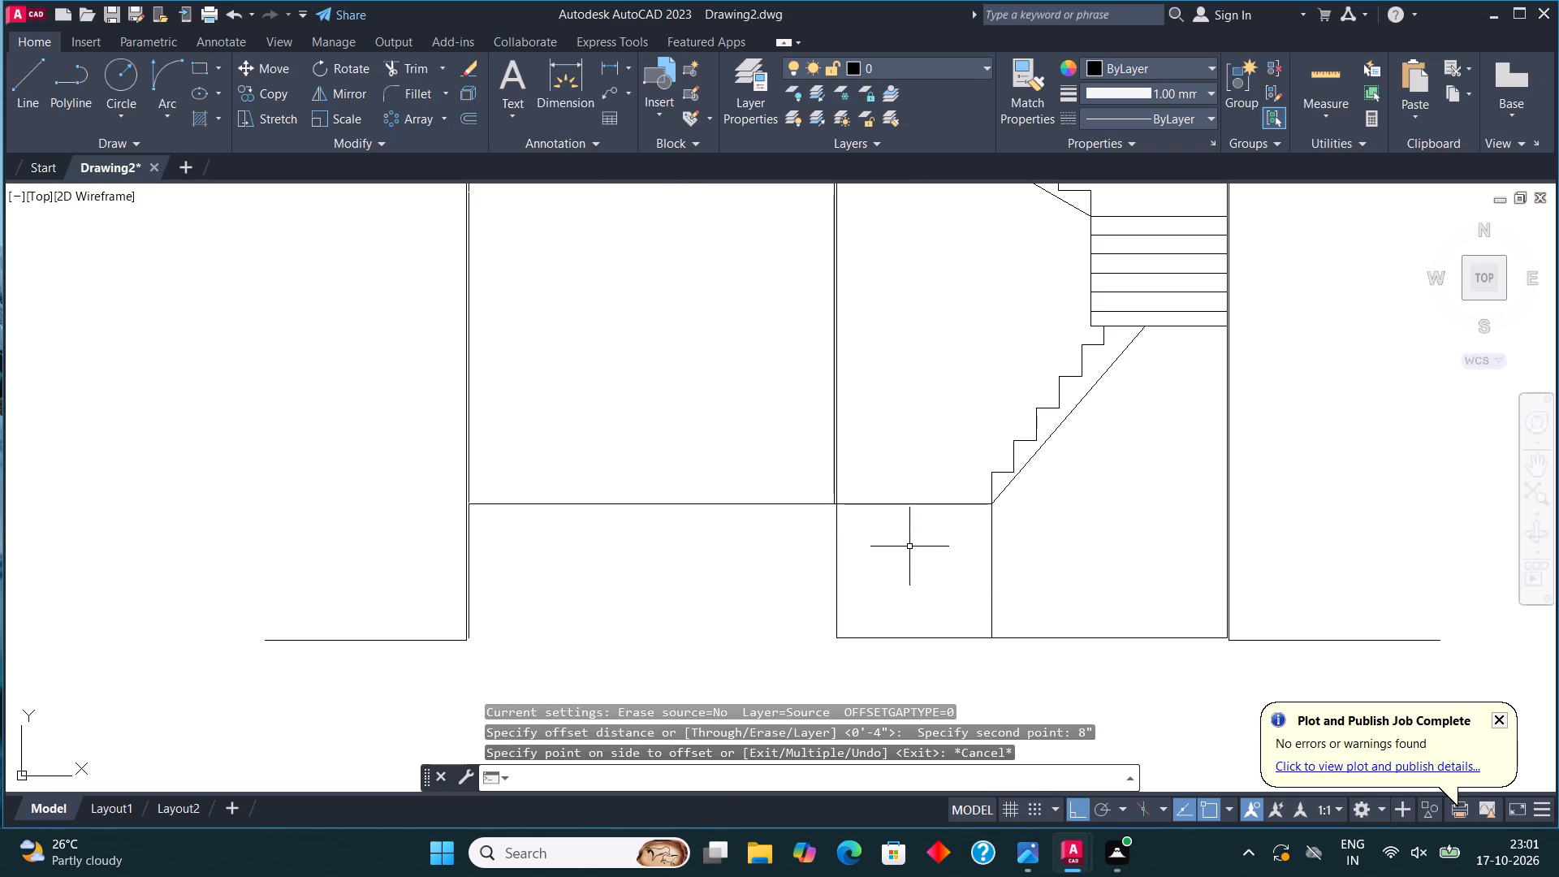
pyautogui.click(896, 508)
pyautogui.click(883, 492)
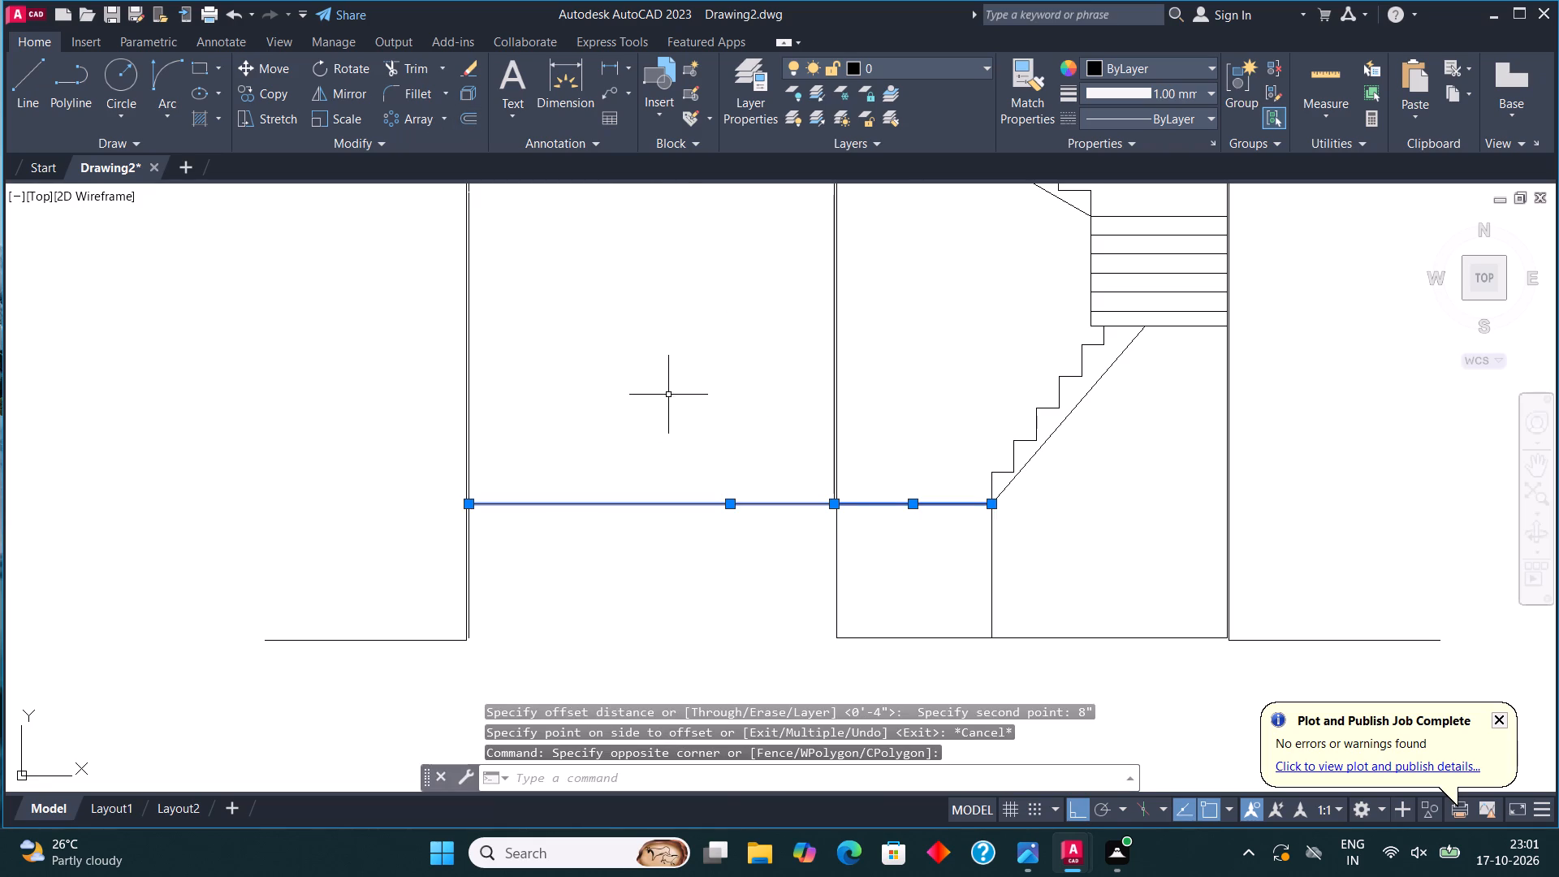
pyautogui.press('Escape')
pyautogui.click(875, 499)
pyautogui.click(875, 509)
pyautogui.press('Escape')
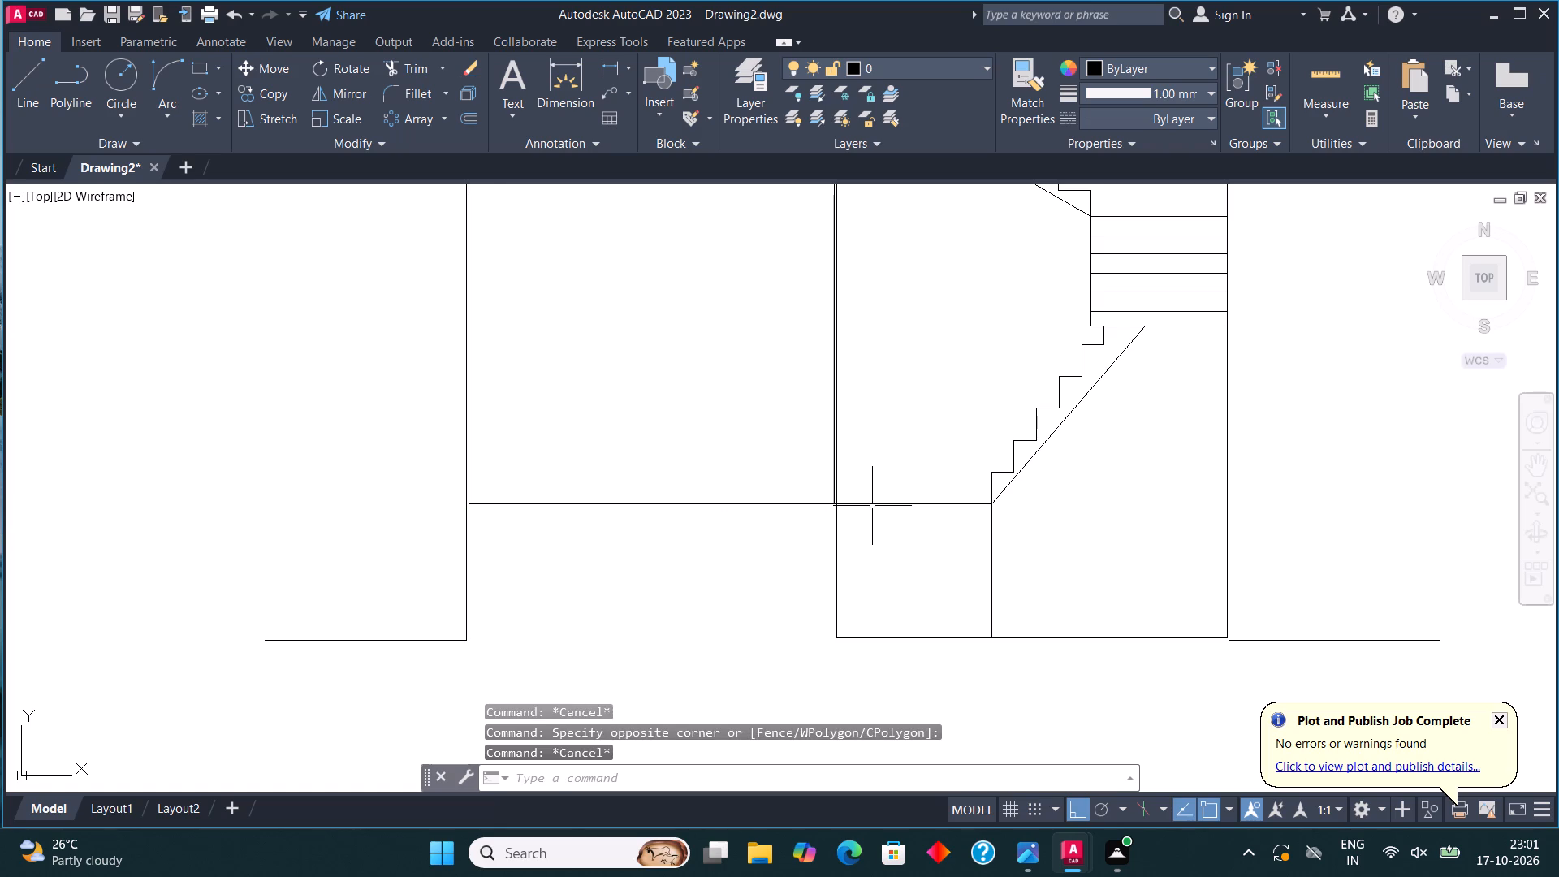
# Offset the short floor line downward repeatedly at 10" spacing to form six step lines between floor and ground level.
pyautogui.click(872, 506)
pyautogui.click(468, 120)
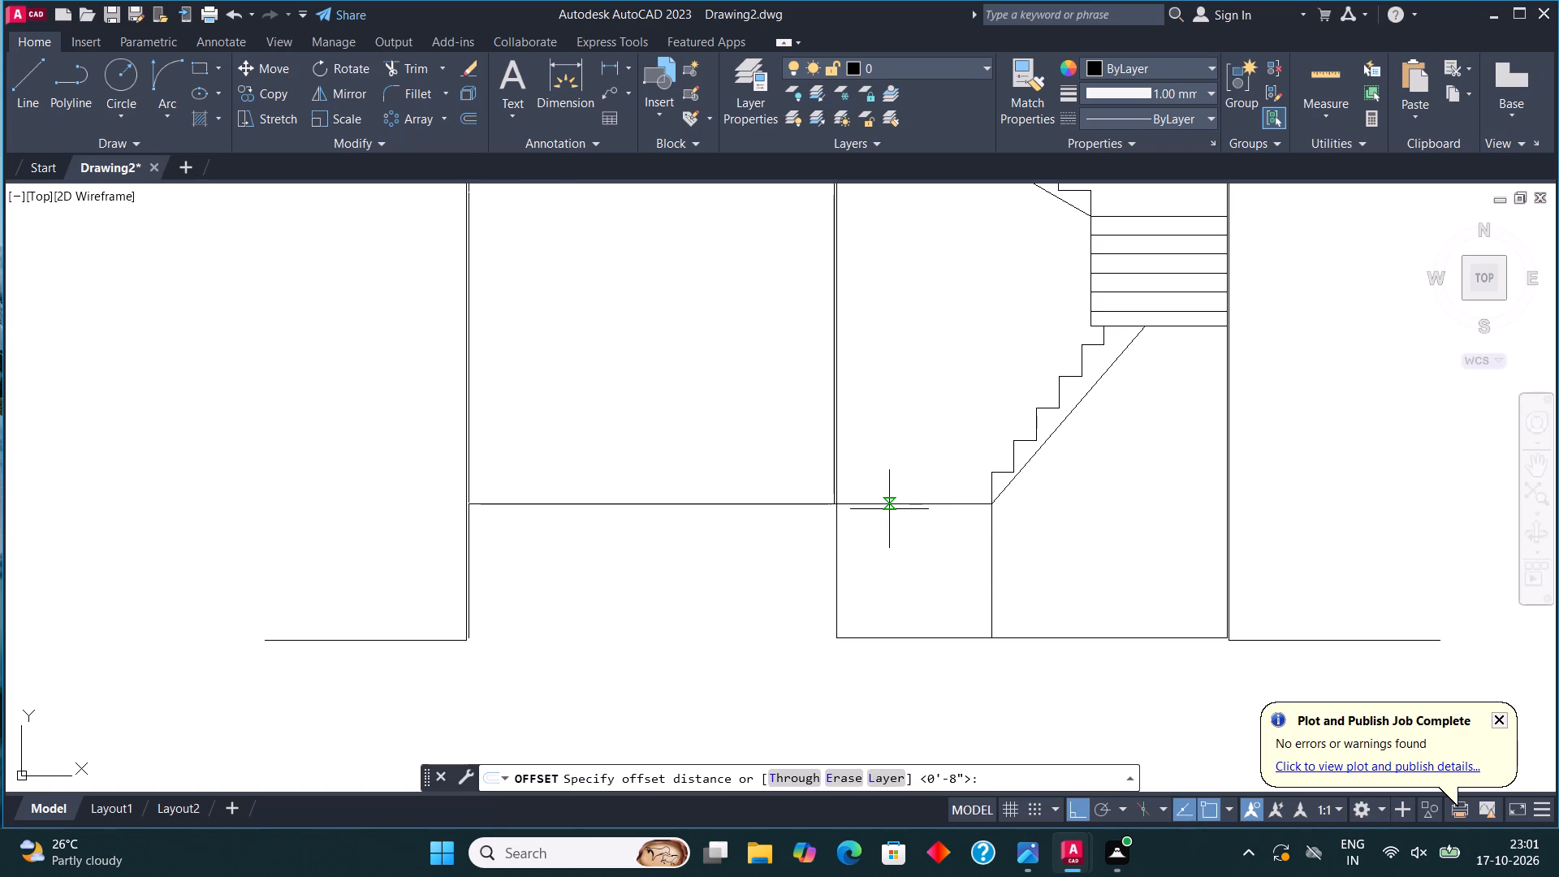
pyautogui.click(889, 509)
pyautogui.write('10"')
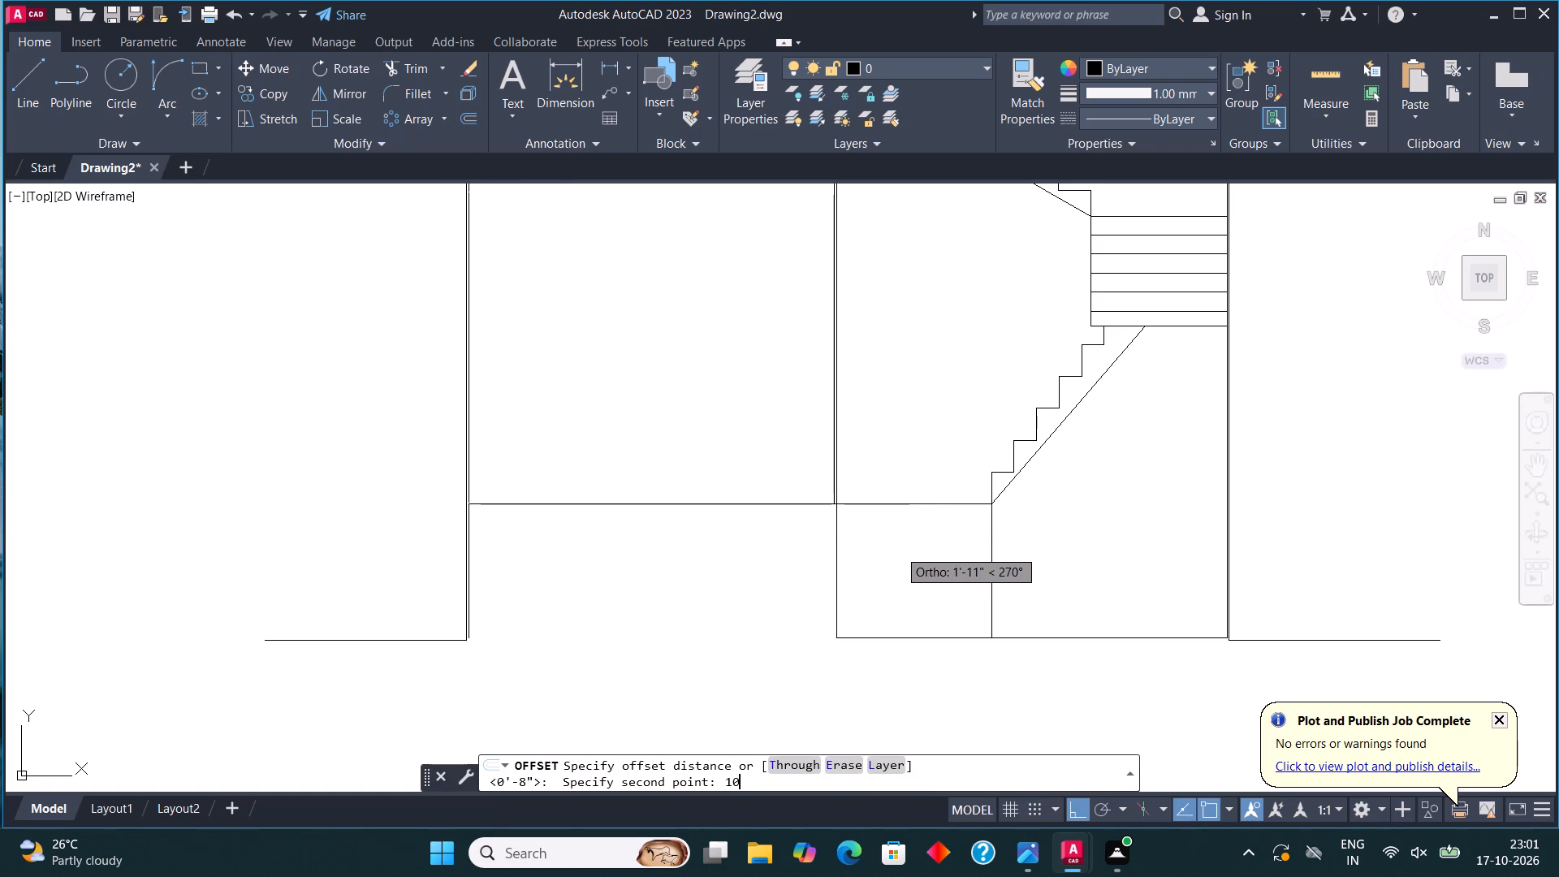
pyautogui.press('Return')
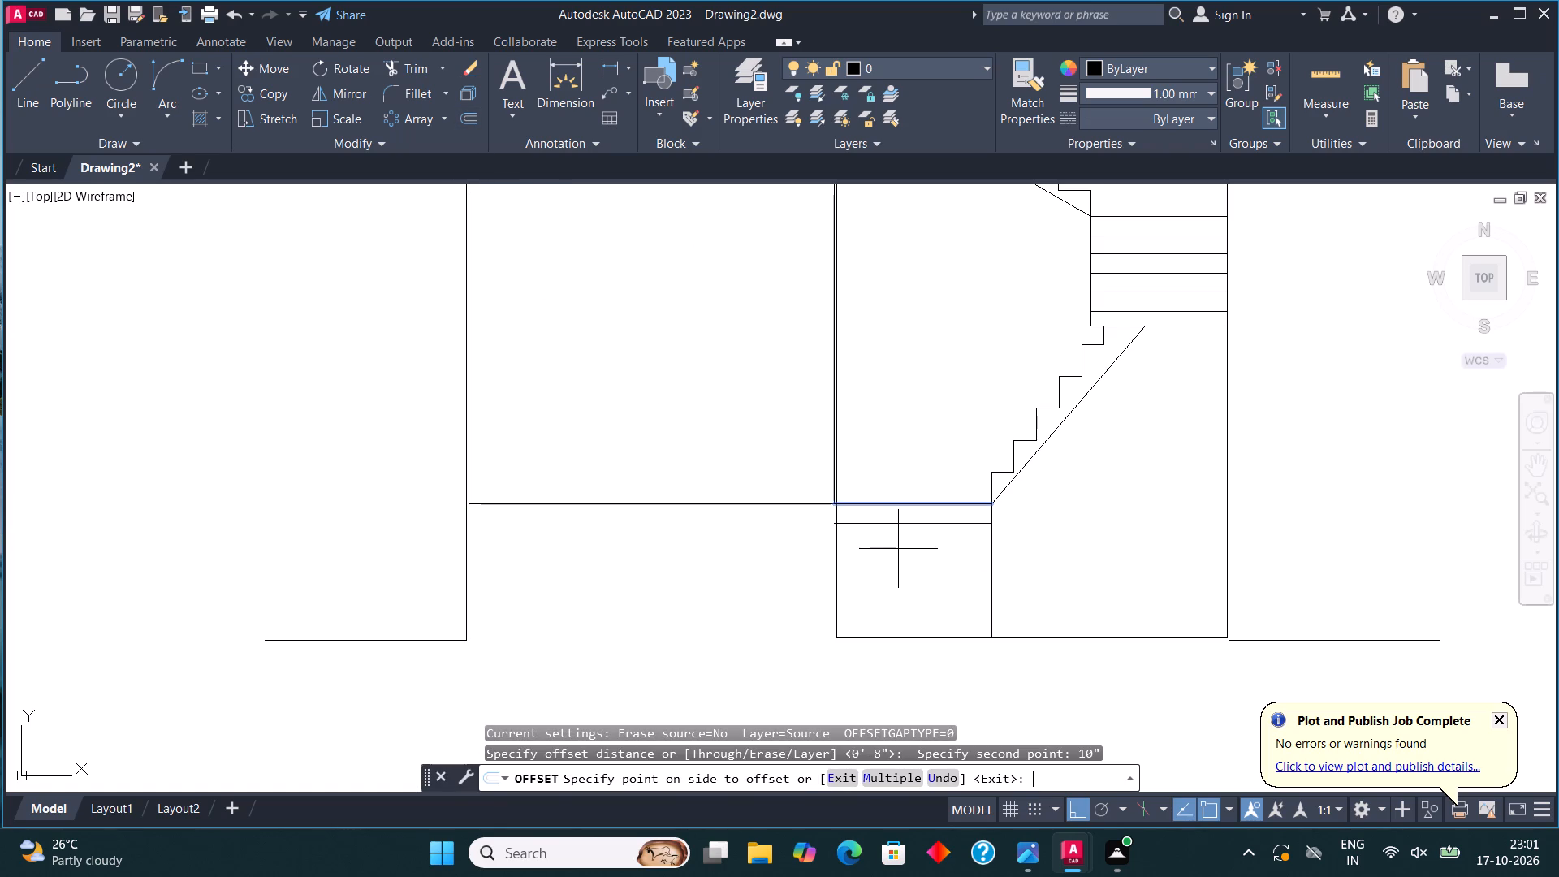
pyautogui.click(899, 575)
pyautogui.click(934, 524)
pyautogui.click(935, 570)
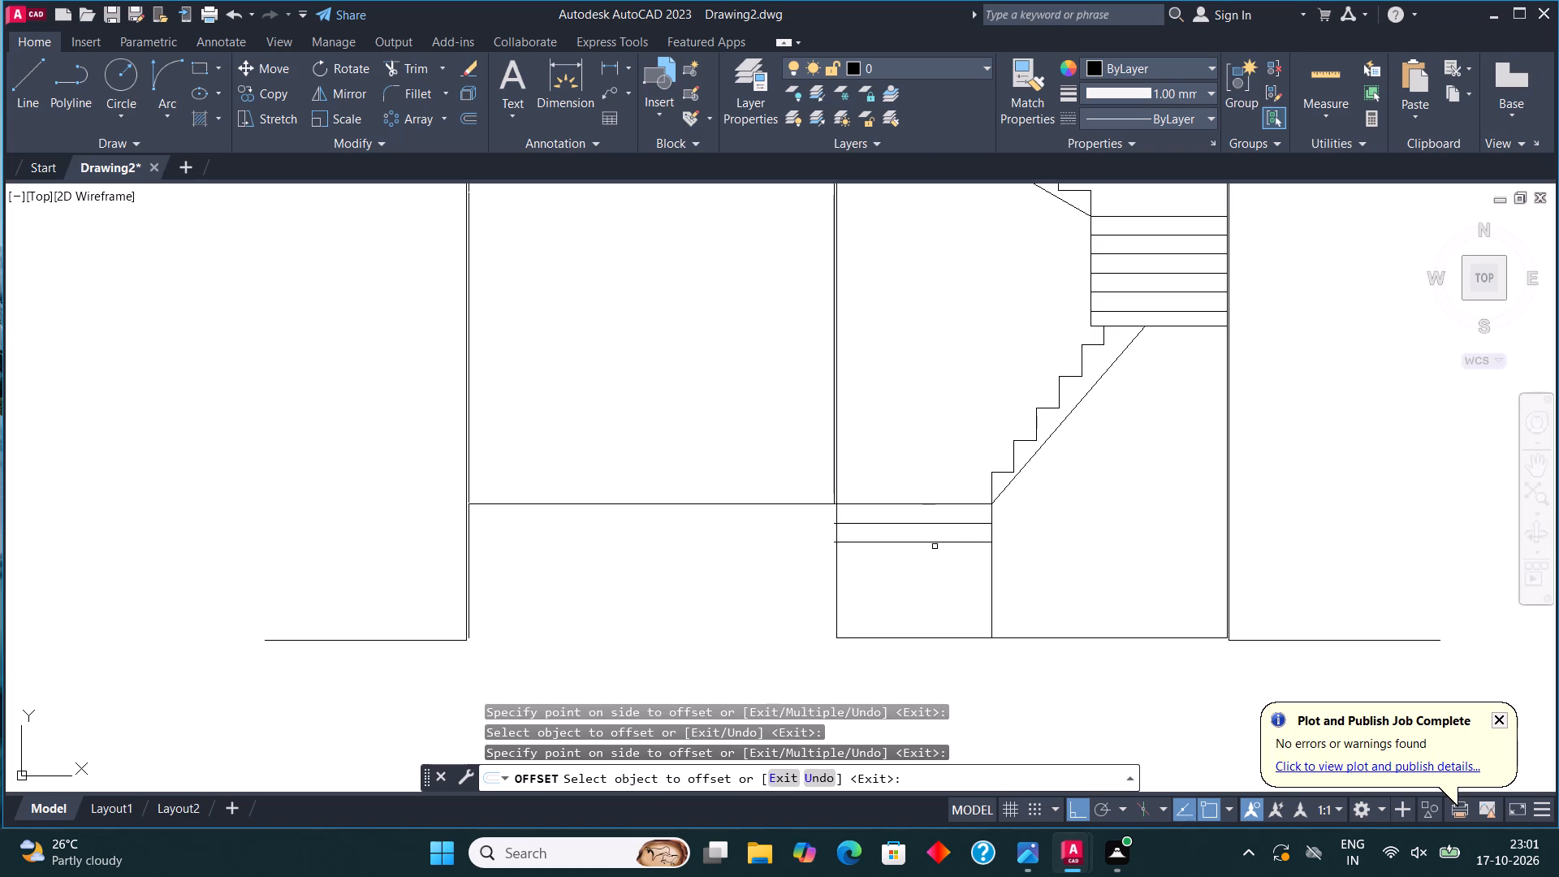
pyautogui.click(935, 547)
pyautogui.click(933, 540)
pyautogui.click(933, 577)
pyautogui.click(933, 560)
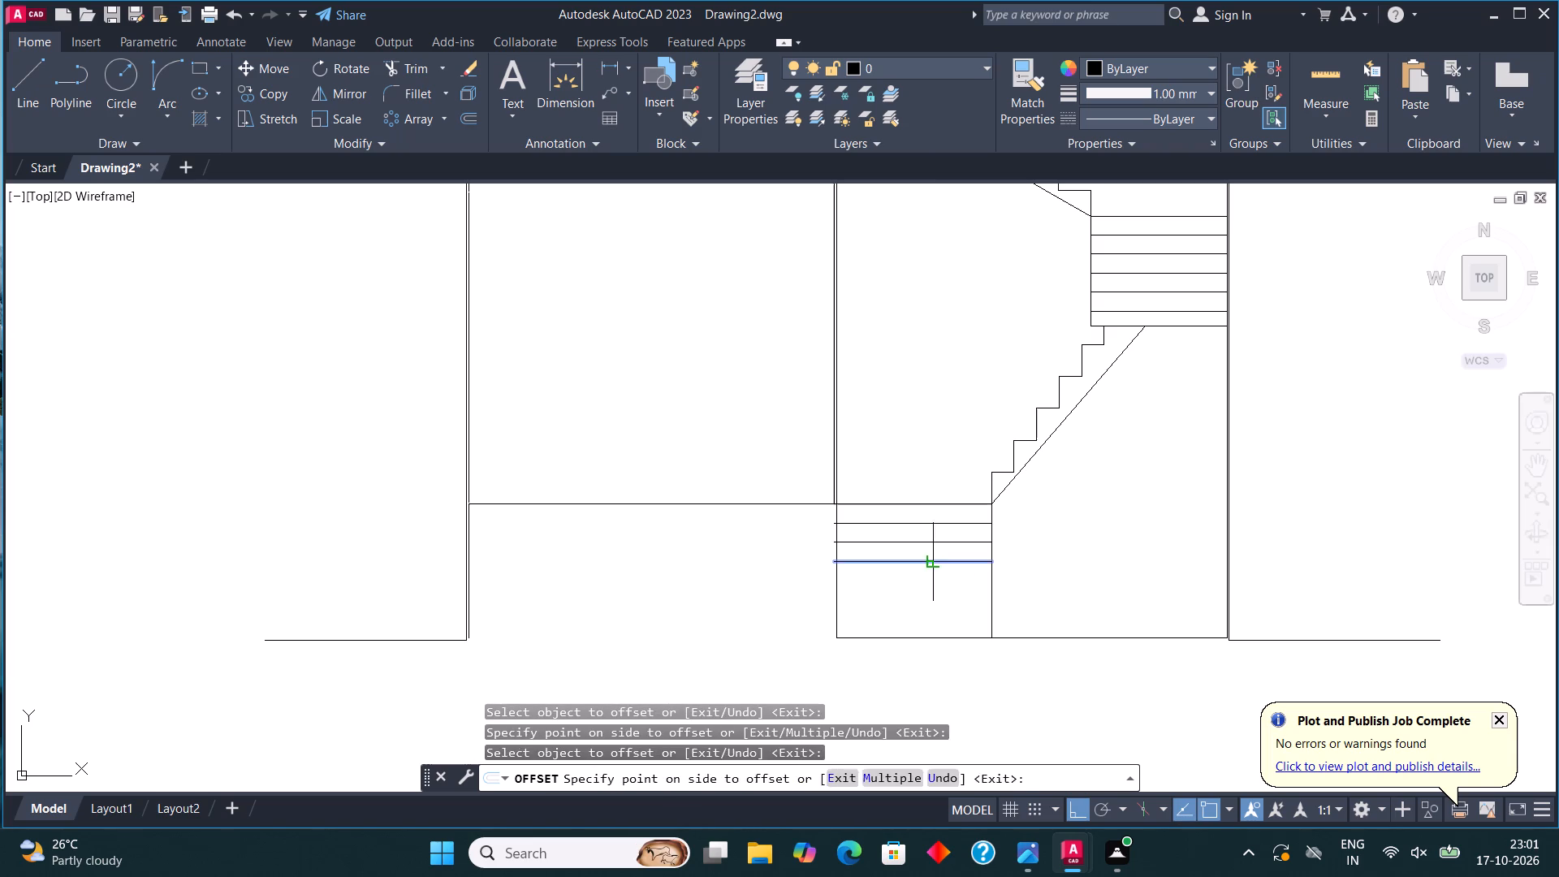
pyautogui.click(937, 585)
pyautogui.moveTo(937, 582); pyautogui.dragTo(937, 596)
pyautogui.click(937, 606)
pyautogui.moveTo(937, 598); pyautogui.dragTo(937, 608)
pyautogui.click(937, 624)
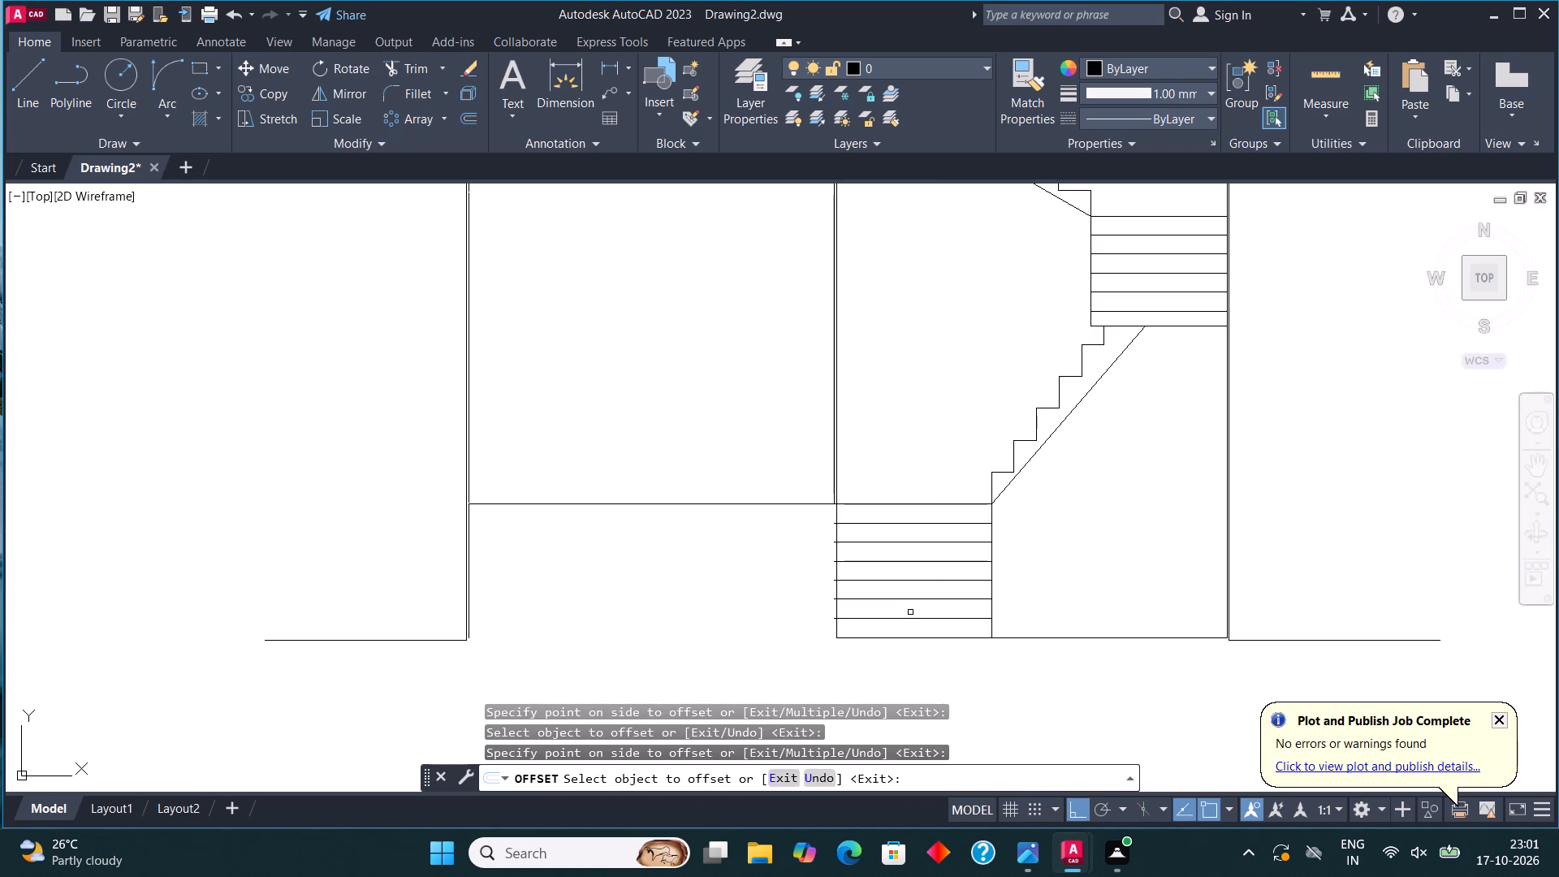
pyautogui.press('Escape')
# Examine the ground floor plan, front elevation and section together.
pyautogui.scroll(-4, 789, 544)
pyautogui.scroll(4, 799, 523)
pyautogui.scroll(-3, 799, 524)
pyautogui.scroll(-3, 819, 628)
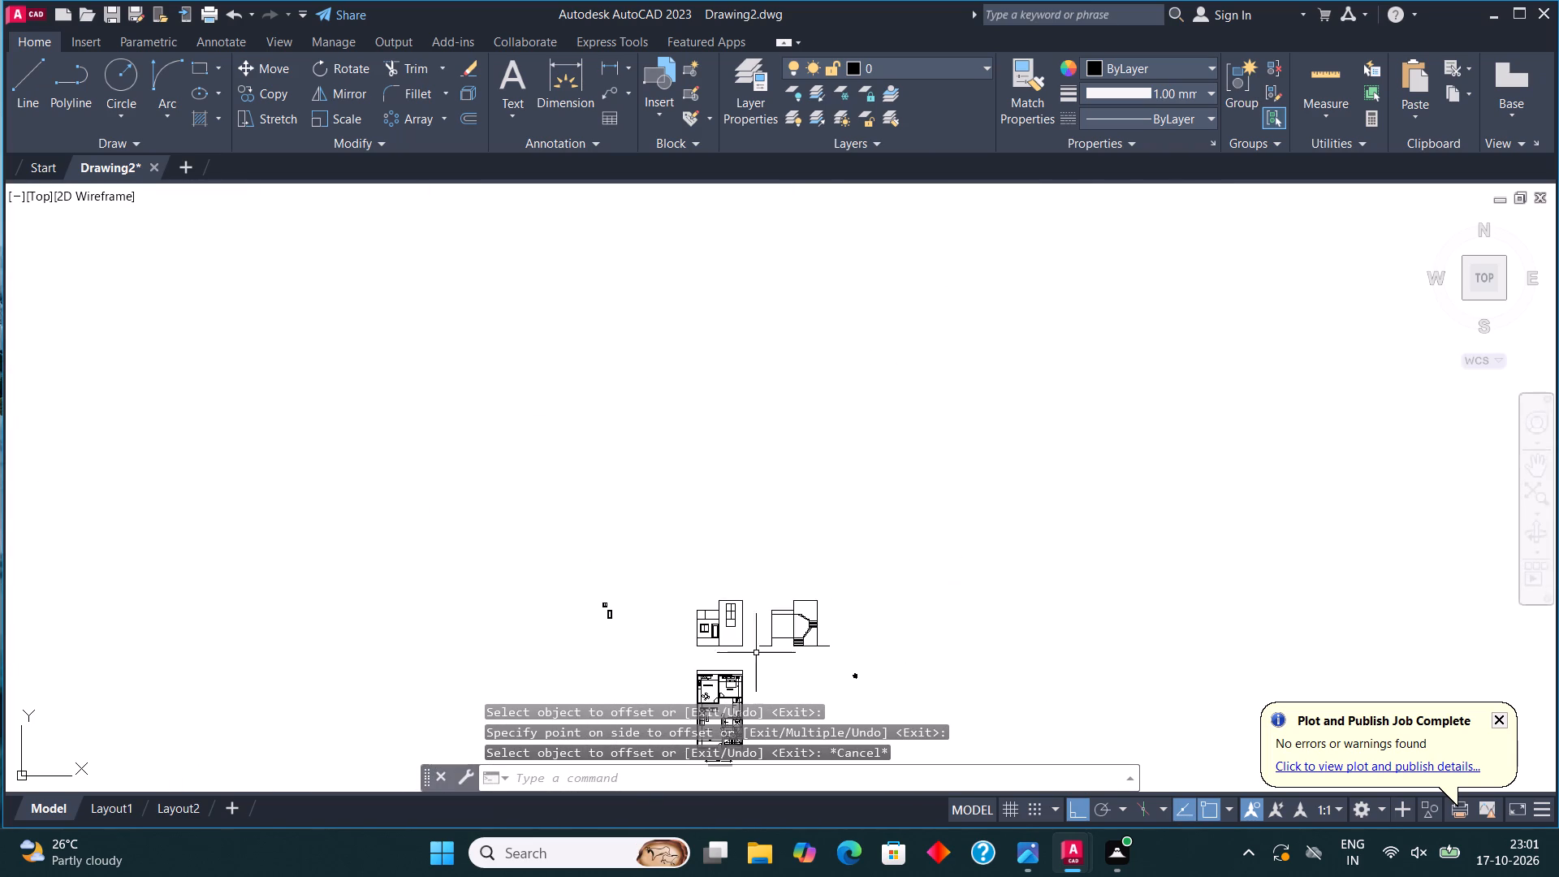
pyautogui.moveTo(756, 579); pyautogui.dragTo(754, 496, button='middle')
pyautogui.scroll(4, 721, 693)
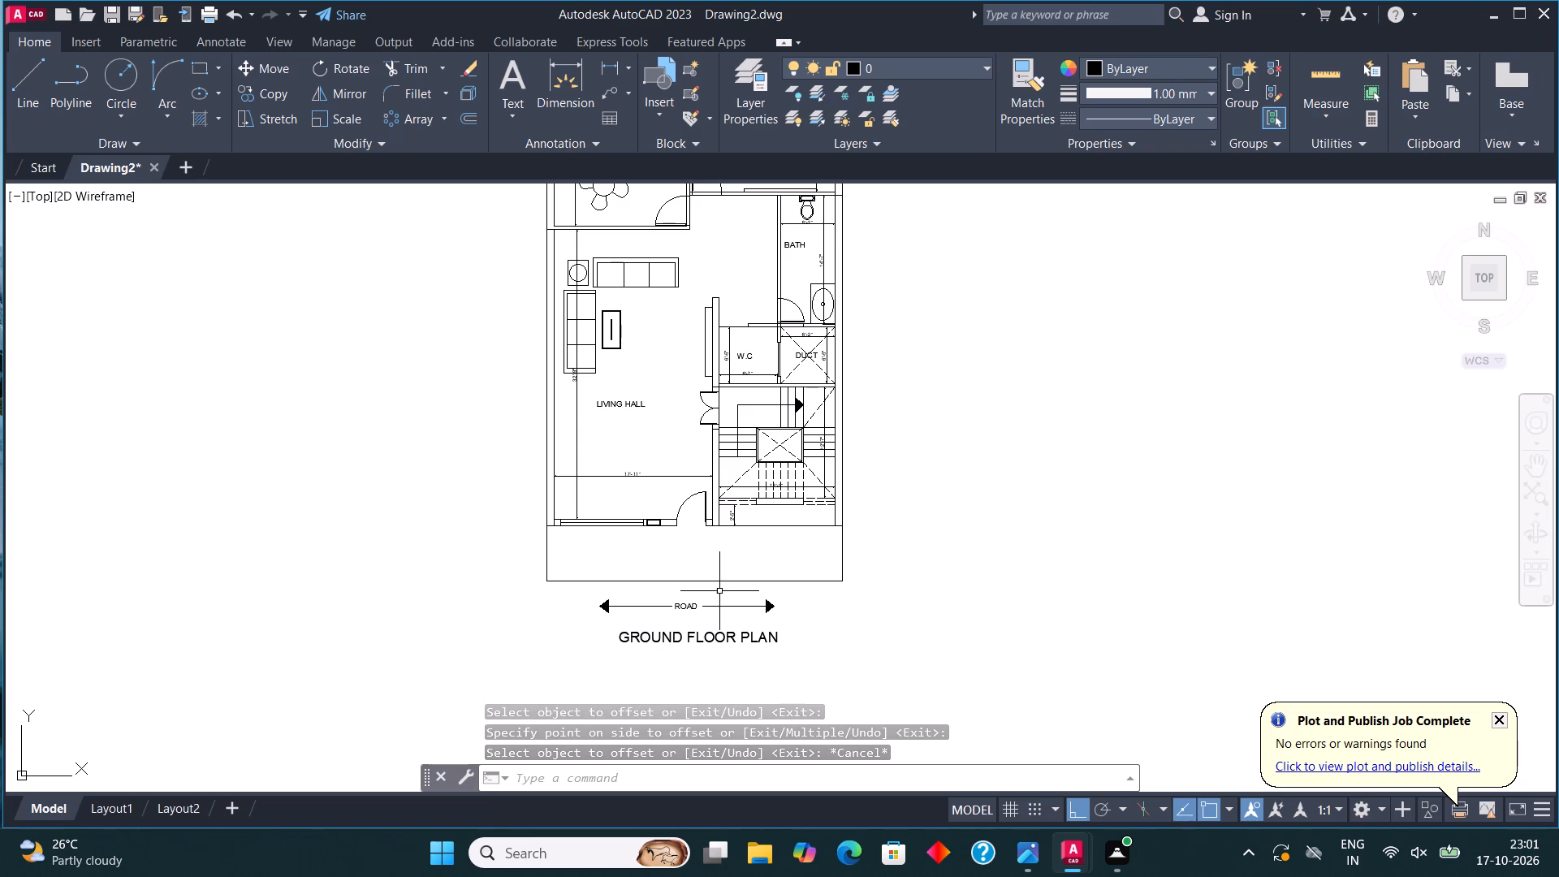
pyautogui.scroll(-1, 710, 680)
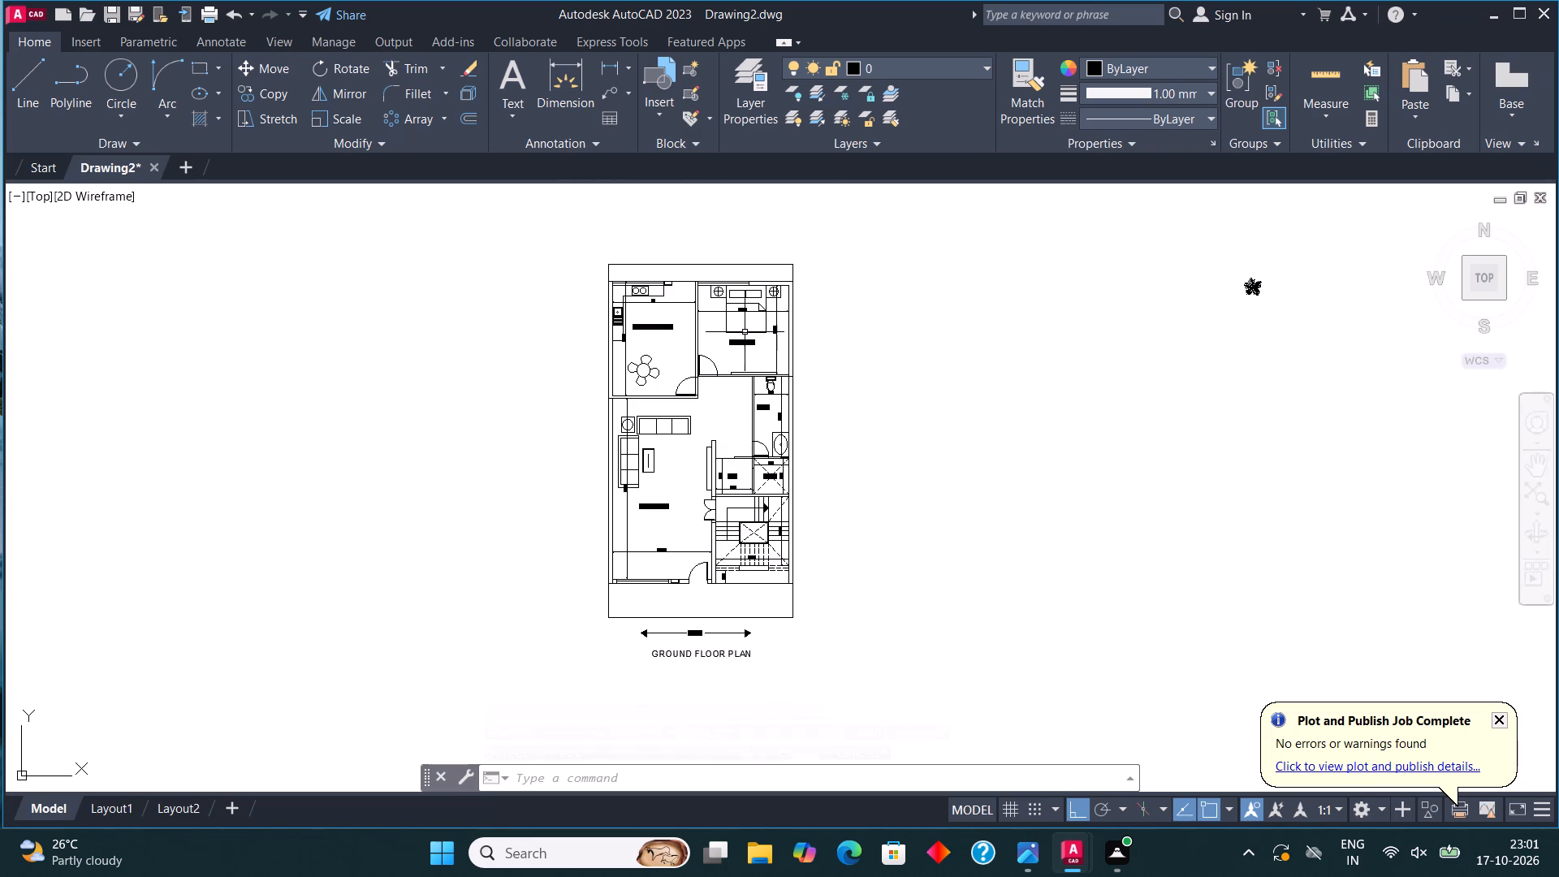
pyautogui.scroll(1, 763, 286)
pyautogui.scroll(-2, 753, 437)
pyautogui.scroll(2, 1003, 240)
pyautogui.moveTo(1003, 240); pyautogui.dragTo(983, 320, button='middle')
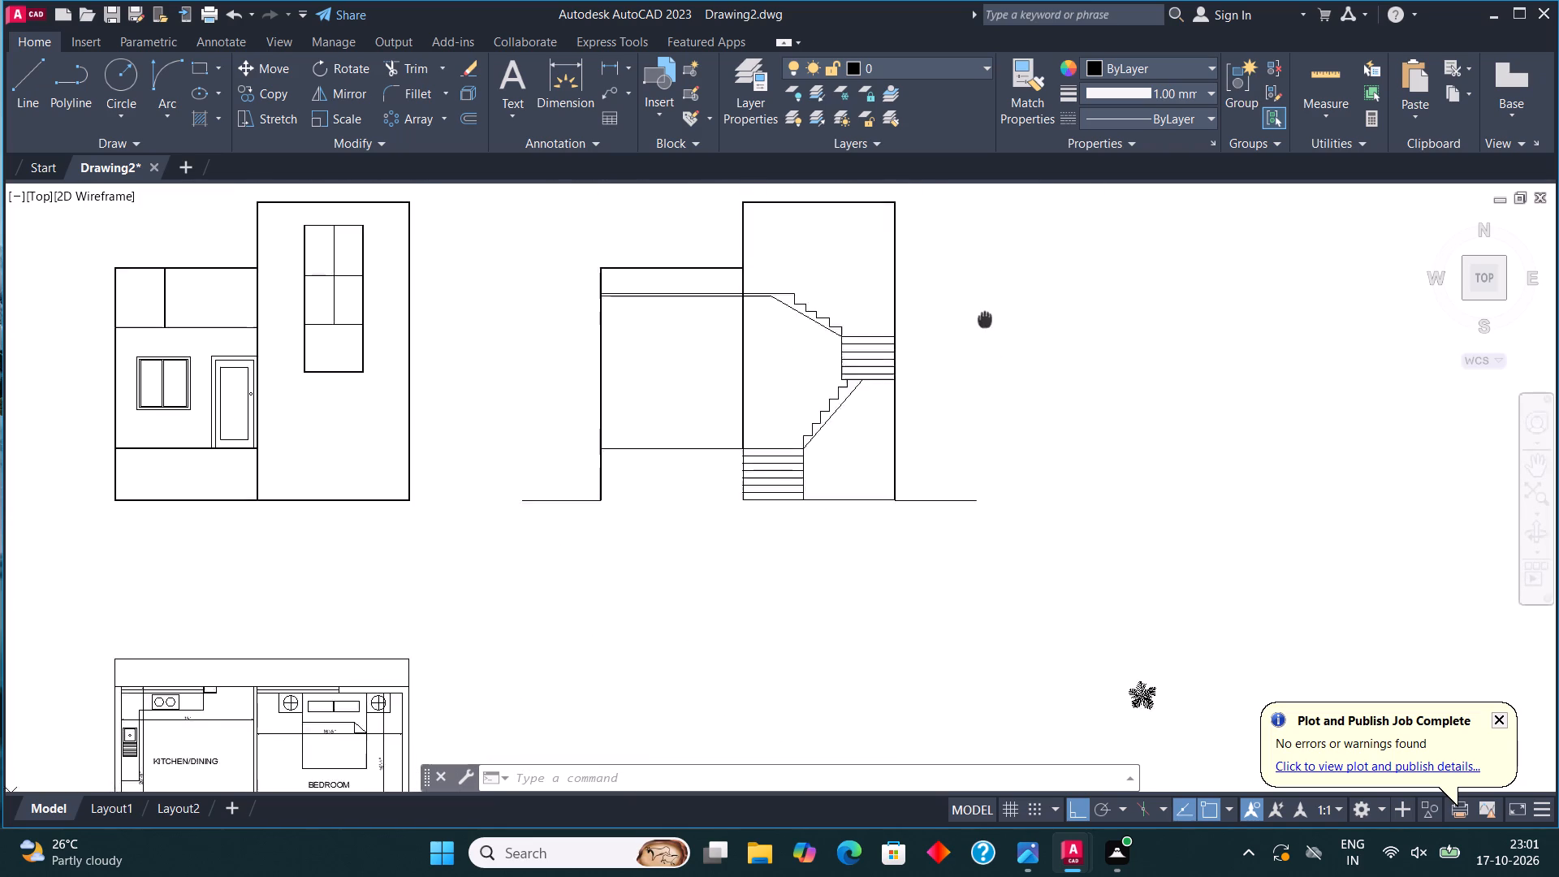
pyautogui.moveTo(983, 320); pyautogui.dragTo(971, 392, button='middle')
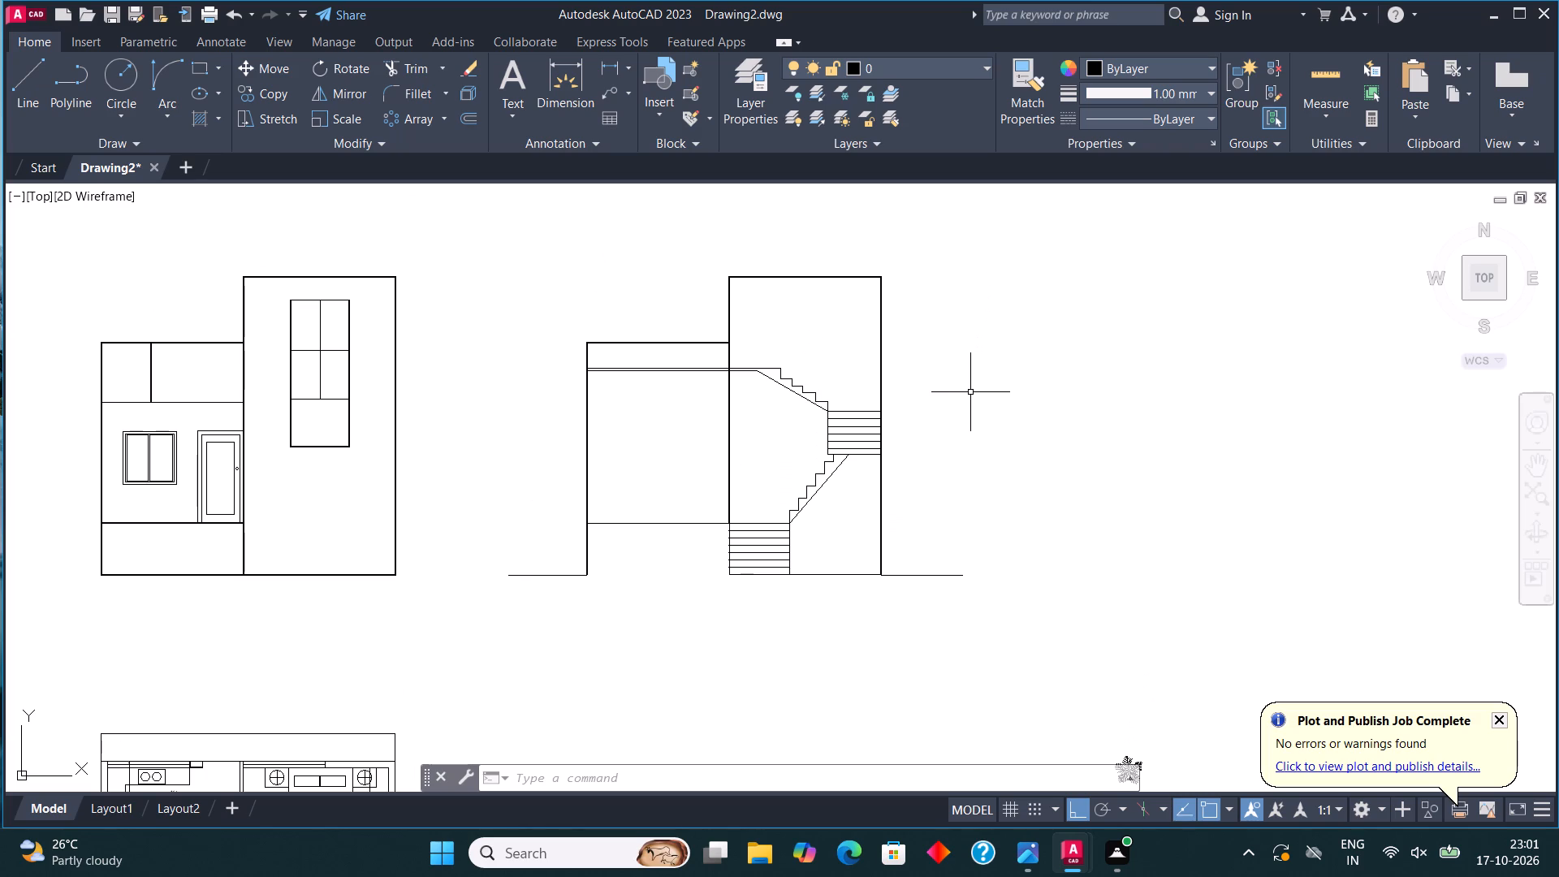
# Close the gap in the lower block's outer wall line at floor level and continue with a 9" segment inward along the floor line.
pyautogui.scroll(2, 593, 460)
pyautogui.moveTo(593, 460); pyautogui.dragTo(569, 443, button='middle')
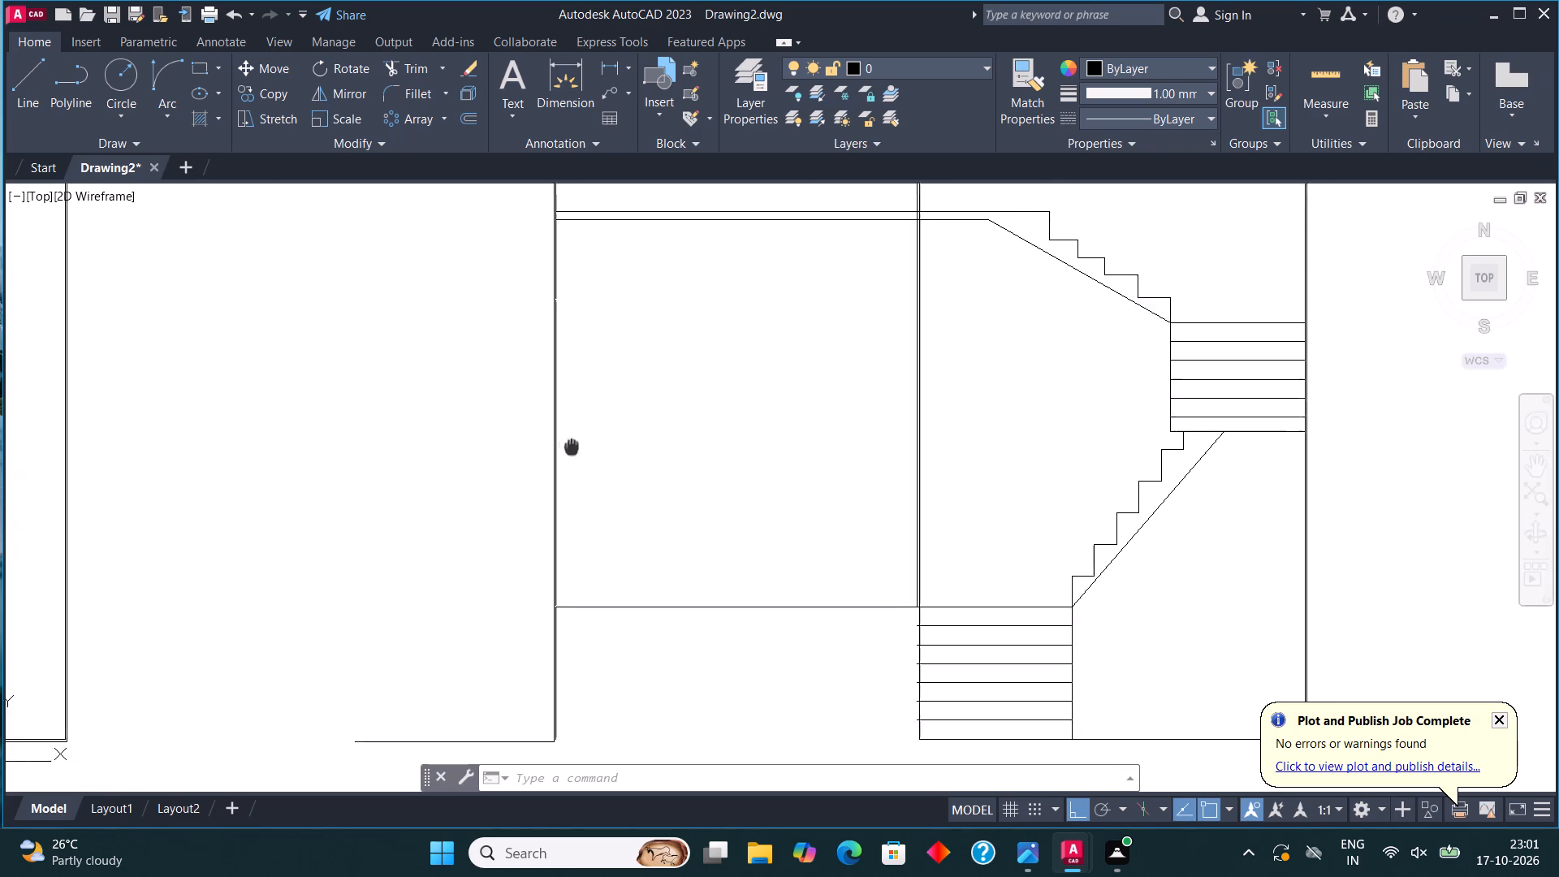
pyautogui.moveTo(569, 443); pyautogui.dragTo(546, 402, button='middle')
pyautogui.click(38, 103)
pyautogui.scroll(3, 568, 570)
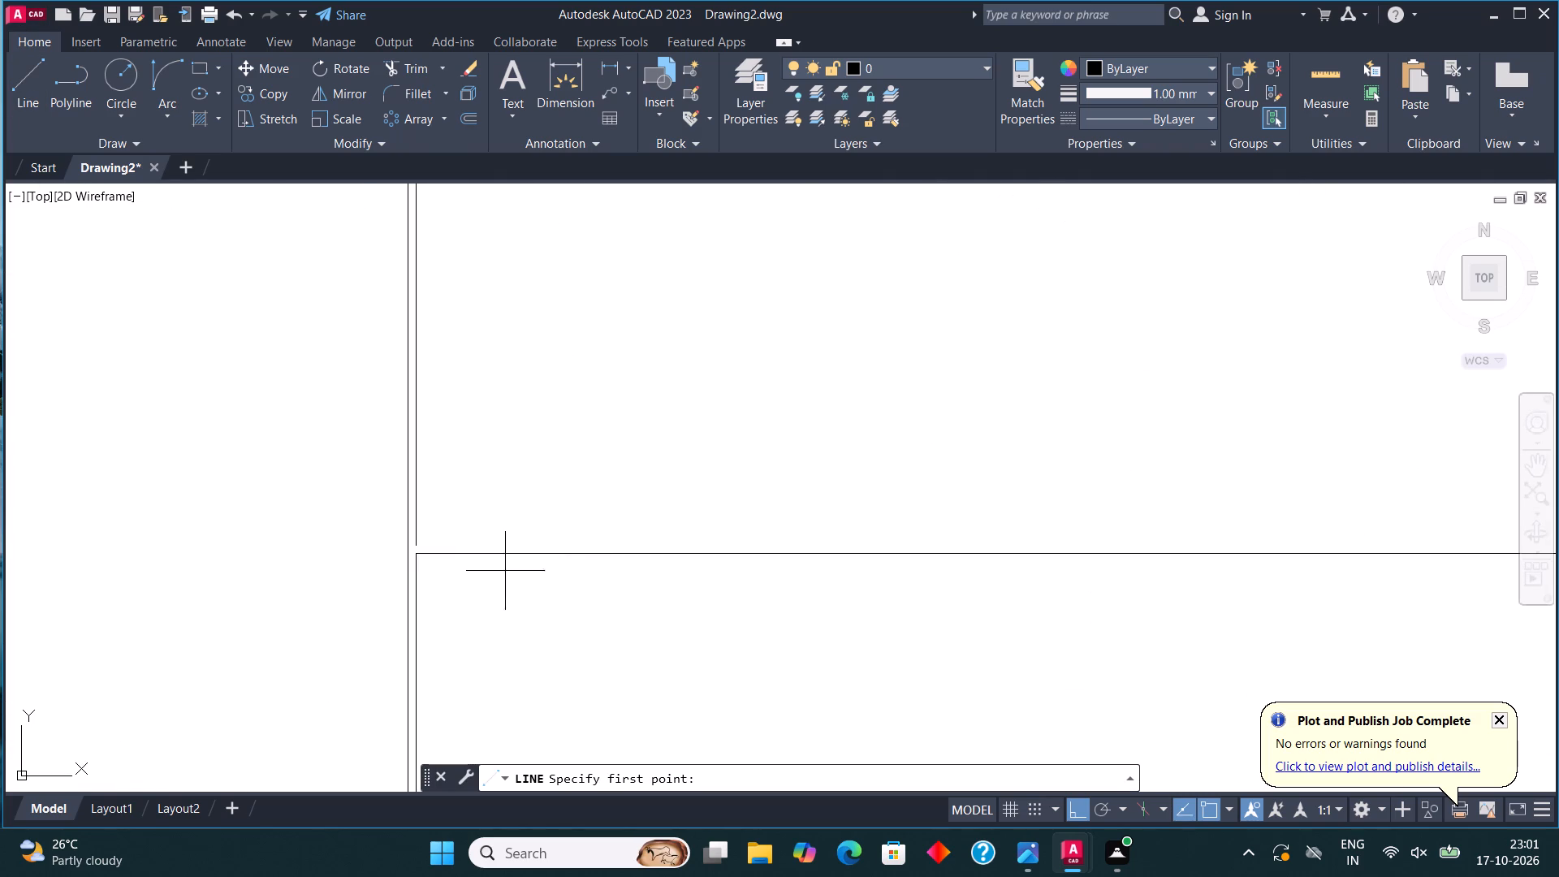
pyautogui.click(418, 542)
pyautogui.click(421, 559)
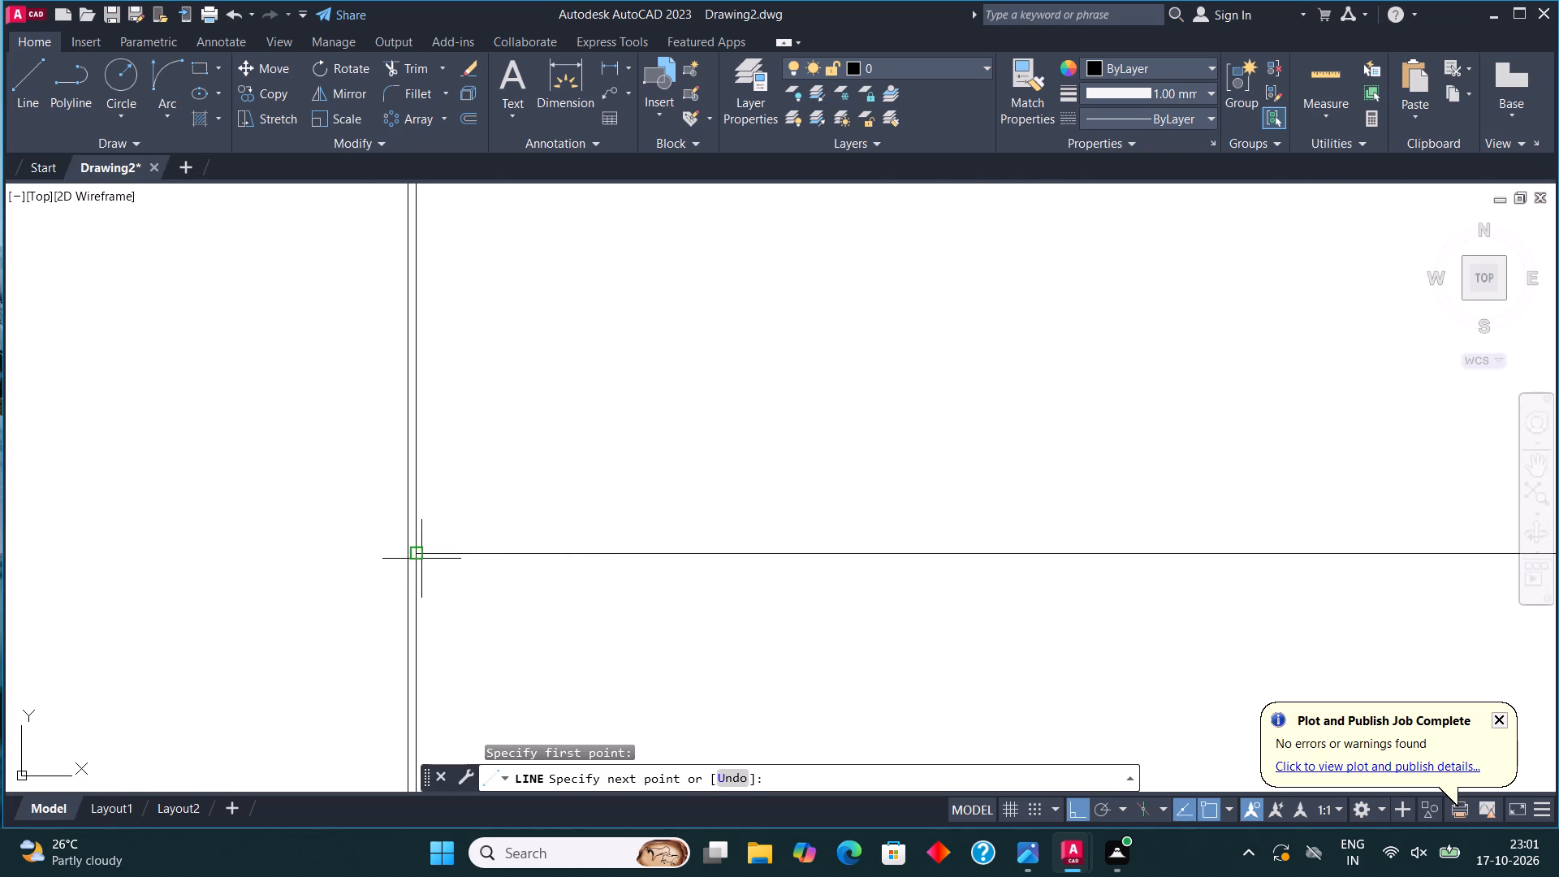
pyautogui.write('9"')
pyautogui.press('Return')
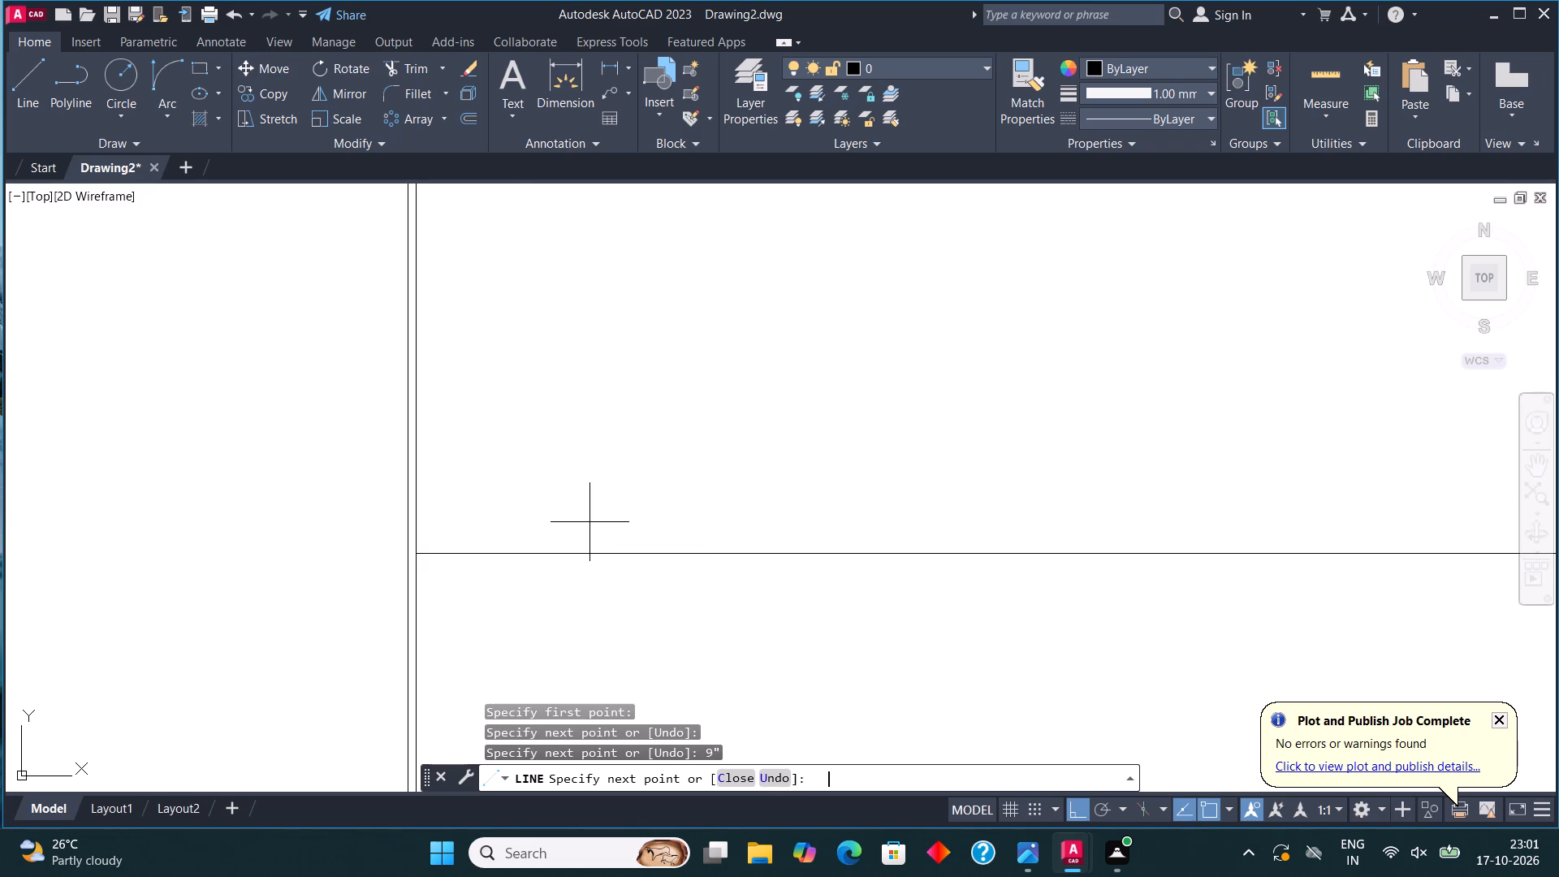
# Continue the lower block's wall-thickness line vertically from the 9" floor segment up to the block's top line.
pyautogui.scroll(-4, 589, 522)
pyautogui.moveTo(483, 306); pyautogui.dragTo(525, 530, button='middle')
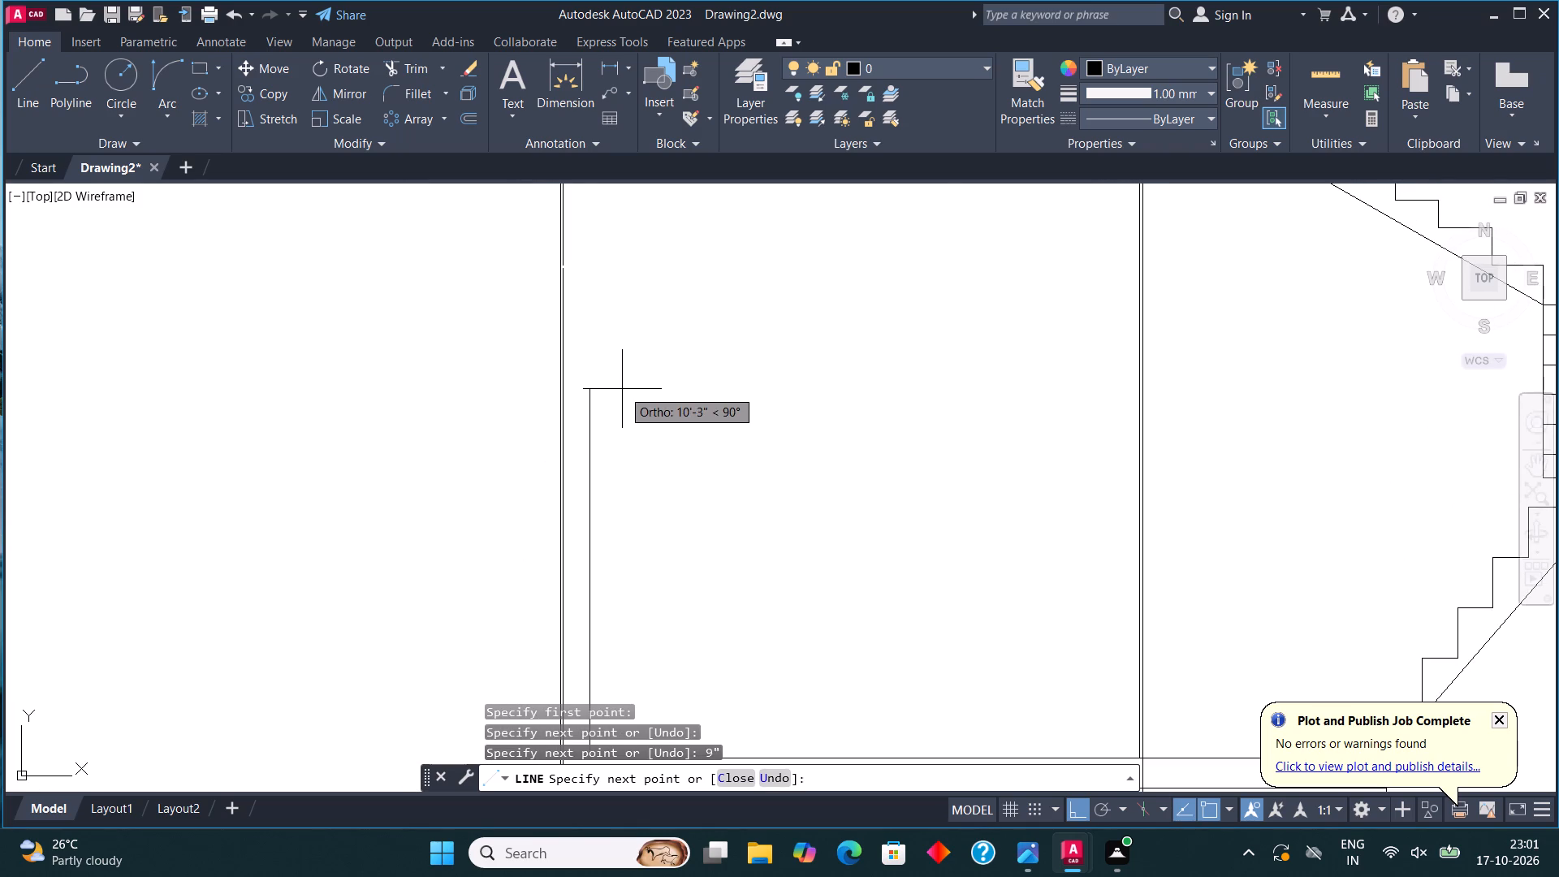
pyautogui.scroll(-2, 624, 395)
pyautogui.moveTo(625, 336); pyautogui.dragTo(641, 551, button='middle')
pyautogui.scroll(1, 636, 481)
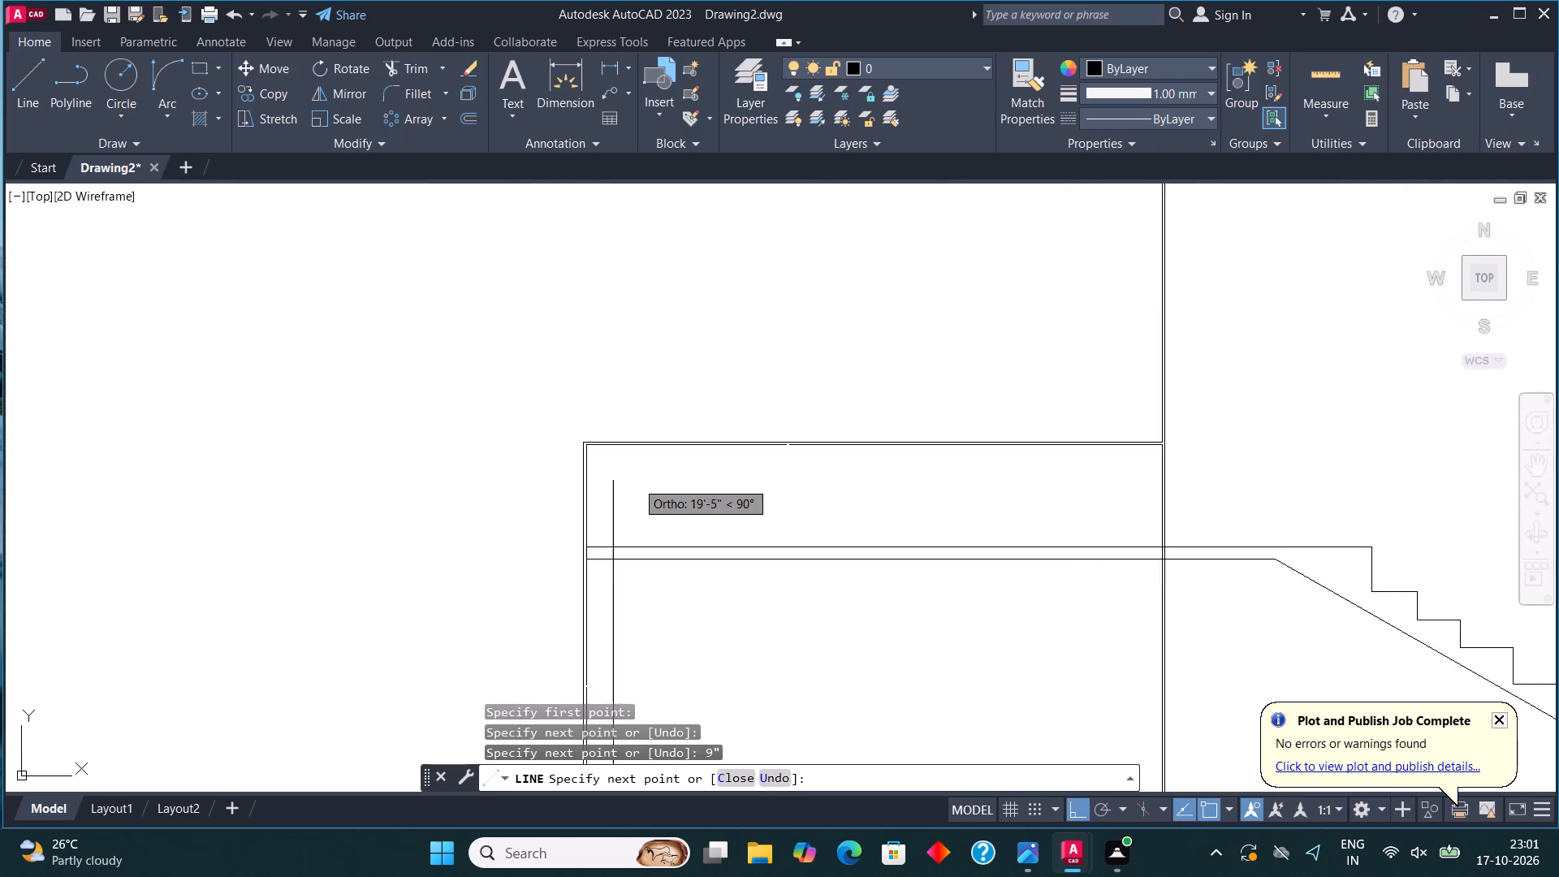
pyautogui.scroll(2, 636, 481)
pyautogui.click(598, 424)
pyautogui.scroll(-4, 505, 385)
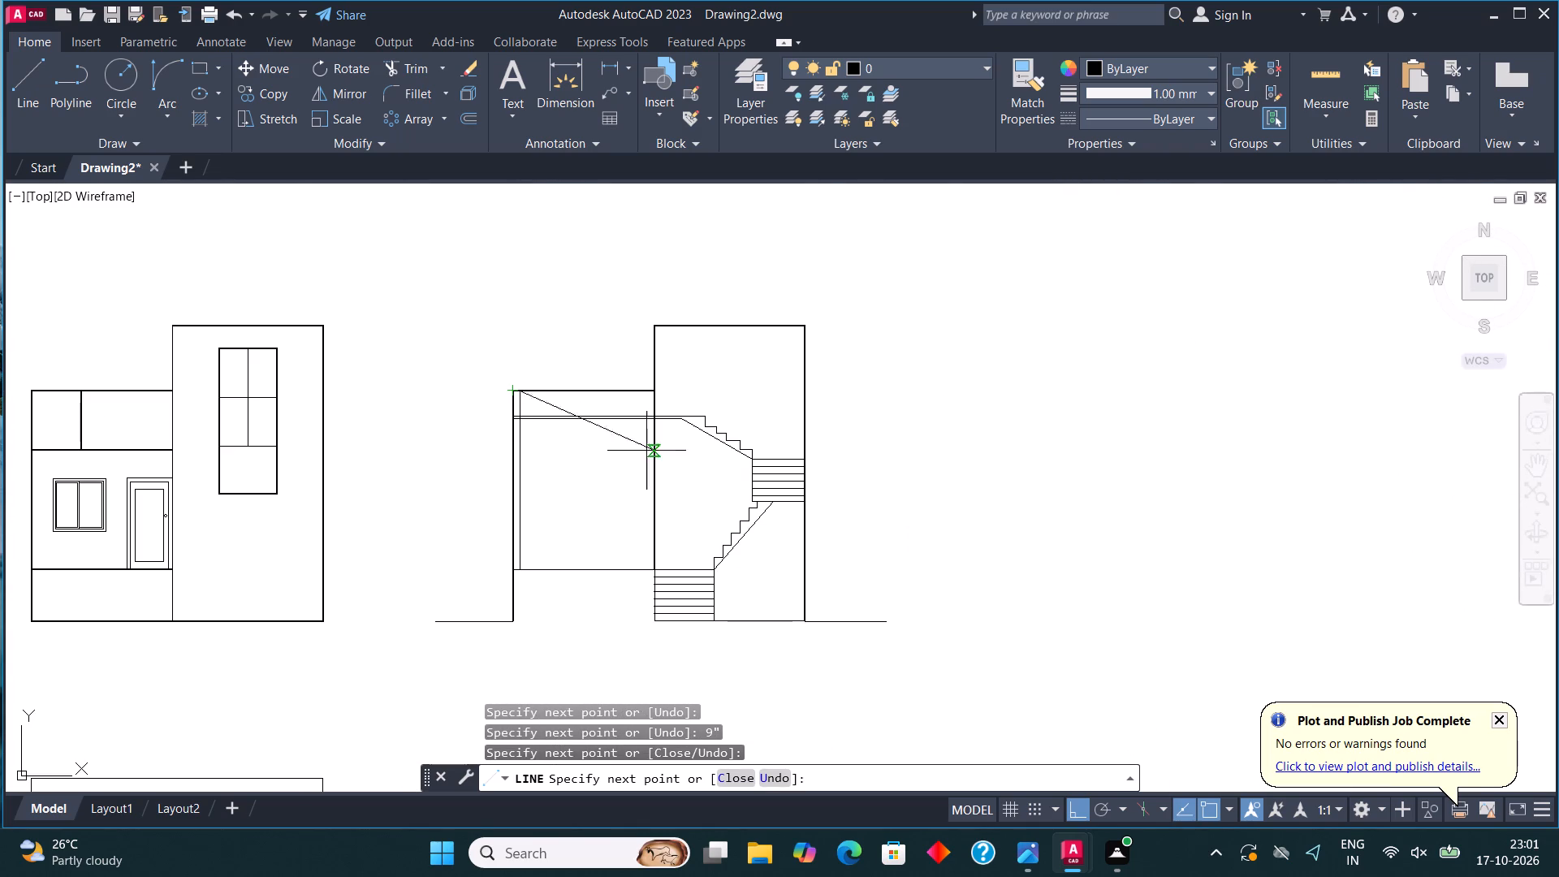
pyautogui.press('Escape')
# Draw a horizontal ground line outward from the foot of the tall block's outer stair-side wall.
pyautogui.moveTo(817, 557); pyautogui.dragTo(711, 542, button='middle')
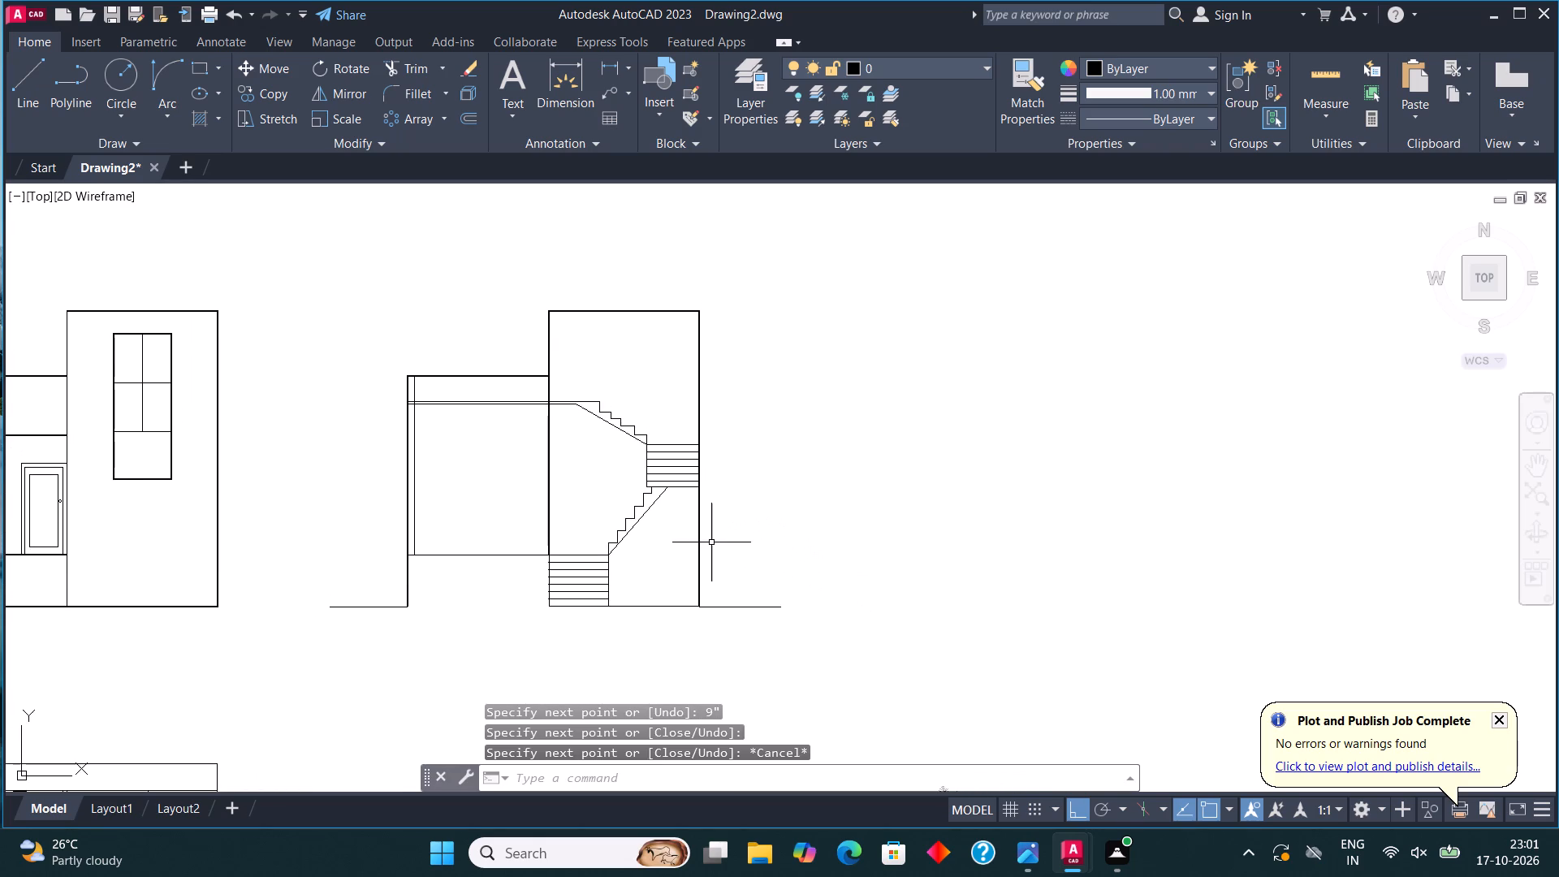
pyautogui.click(20, 89)
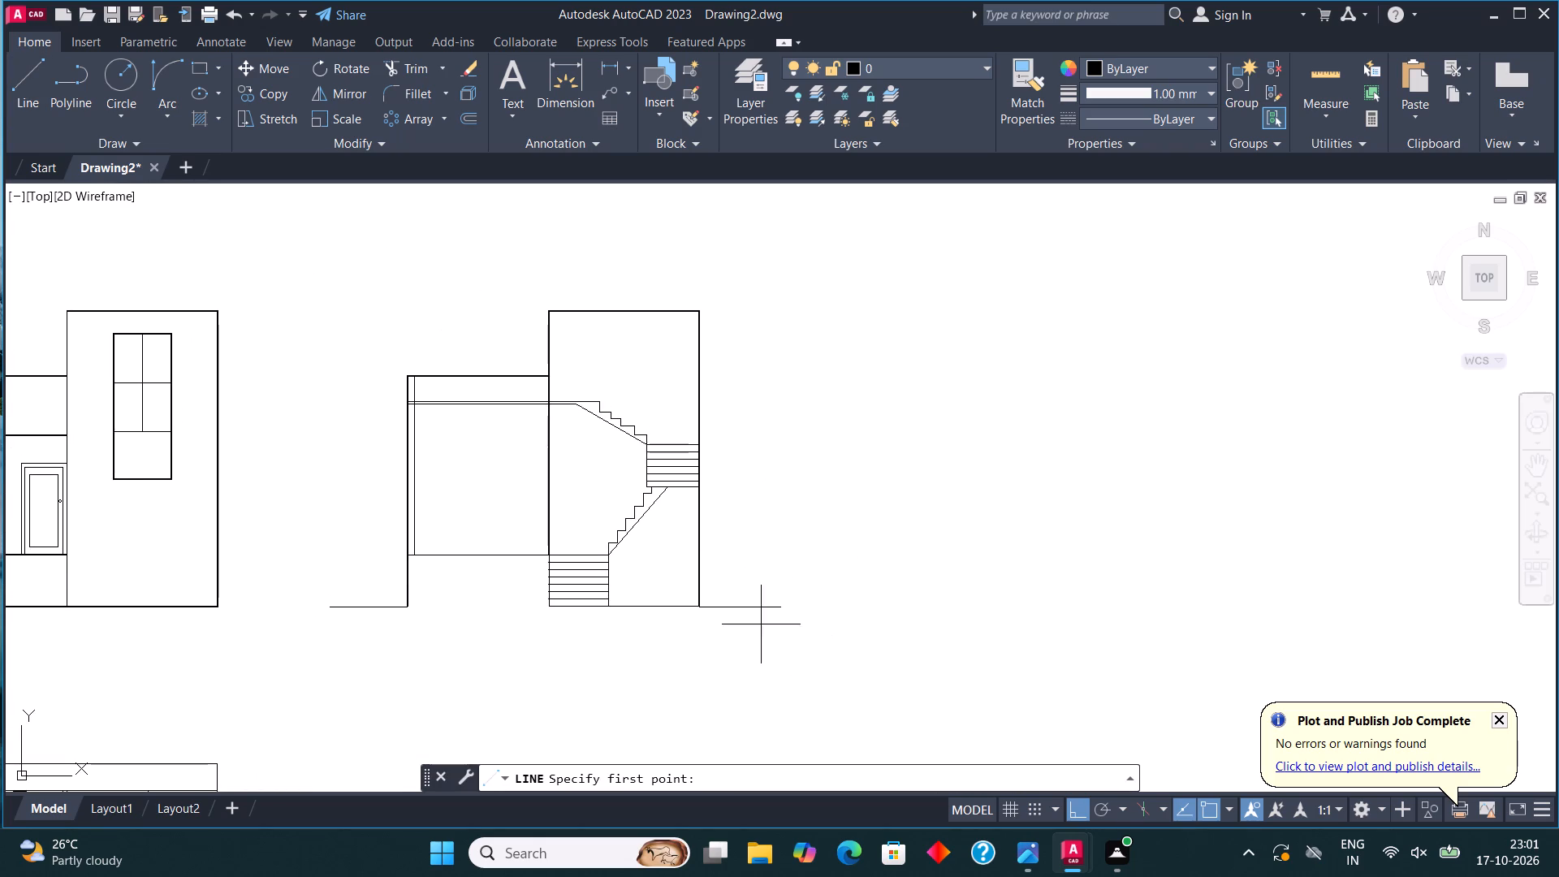
pyautogui.scroll(4, 703, 606)
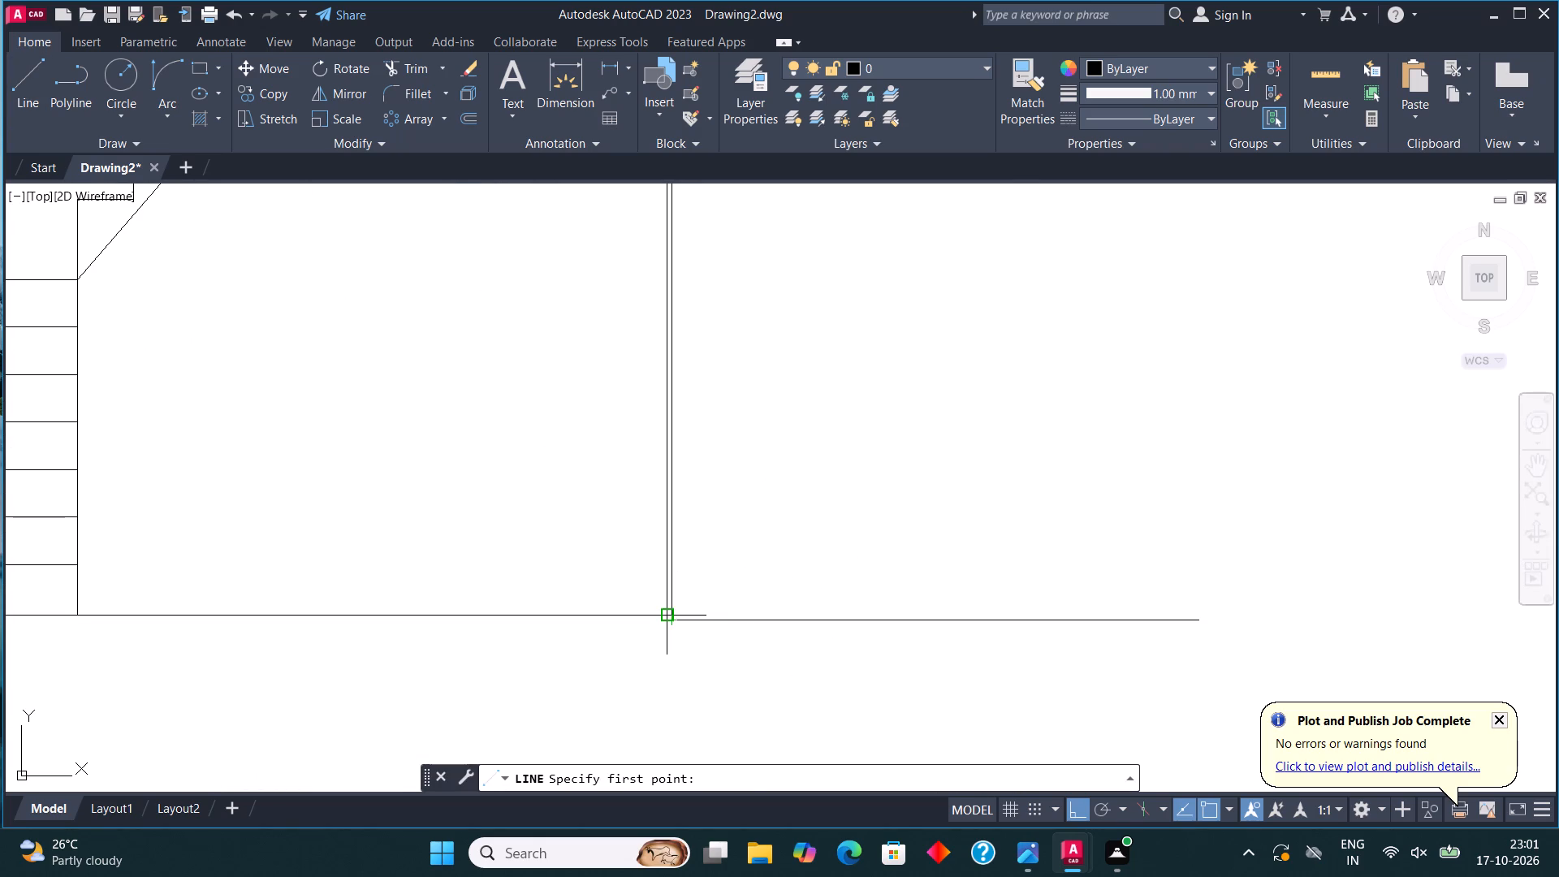
pyautogui.click(665, 611)
pyautogui.click(1128, 590)
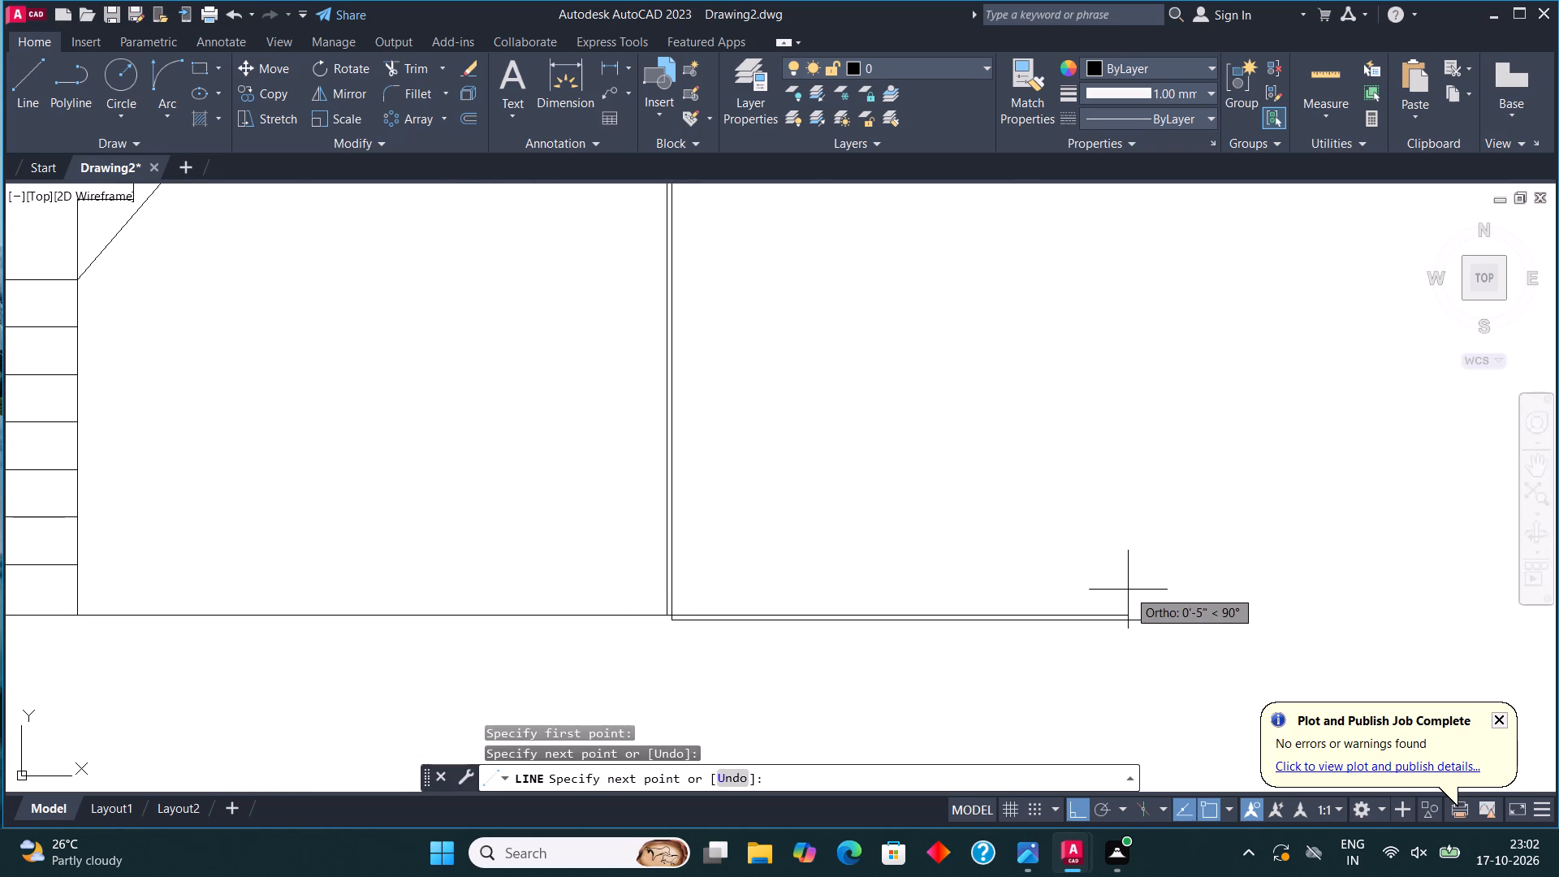
pyautogui.press('Escape')
# Trim away the old lower ground line and the wall stub projecting below the new ground line.
pyautogui.click(412, 69)
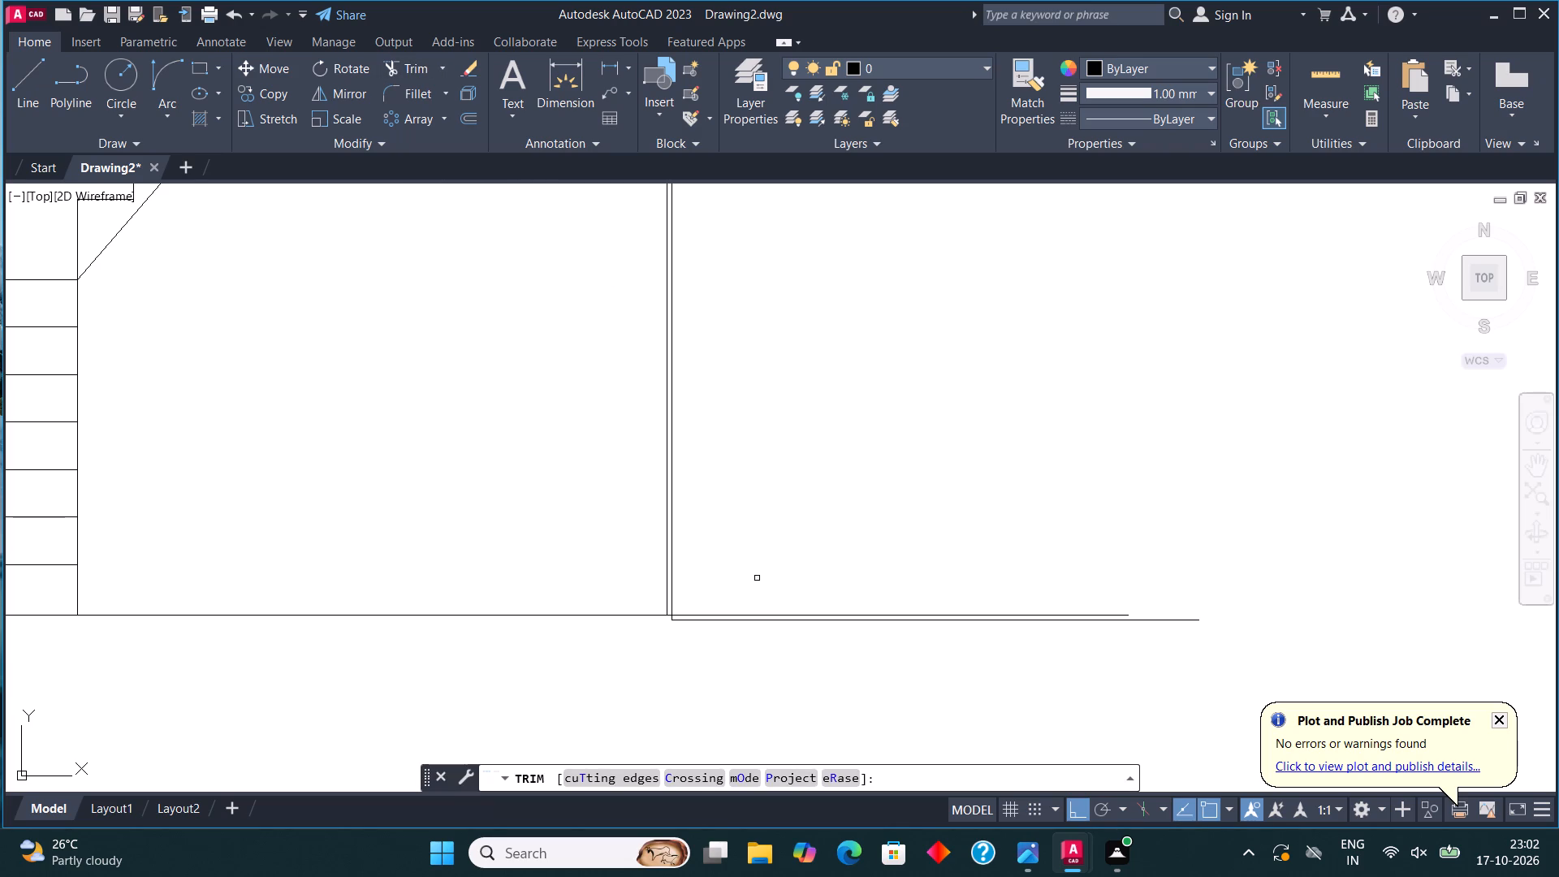
pyautogui.click(697, 621)
pyautogui.scroll(3, 660, 624)
pyautogui.click(664, 614)
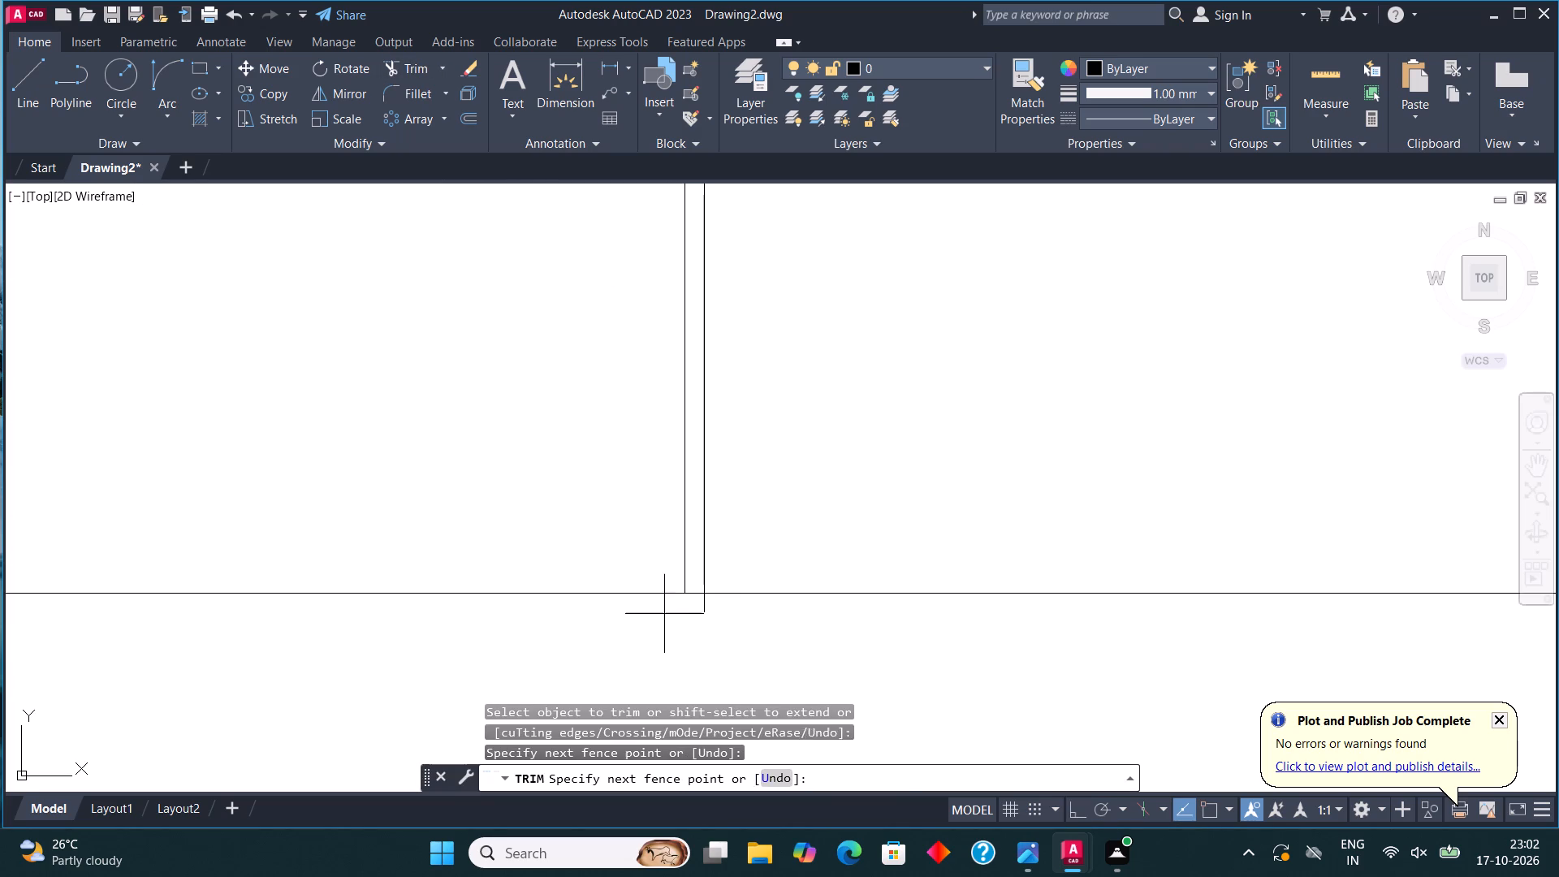
pyautogui.click(734, 606)
pyautogui.scroll(-4, 697, 654)
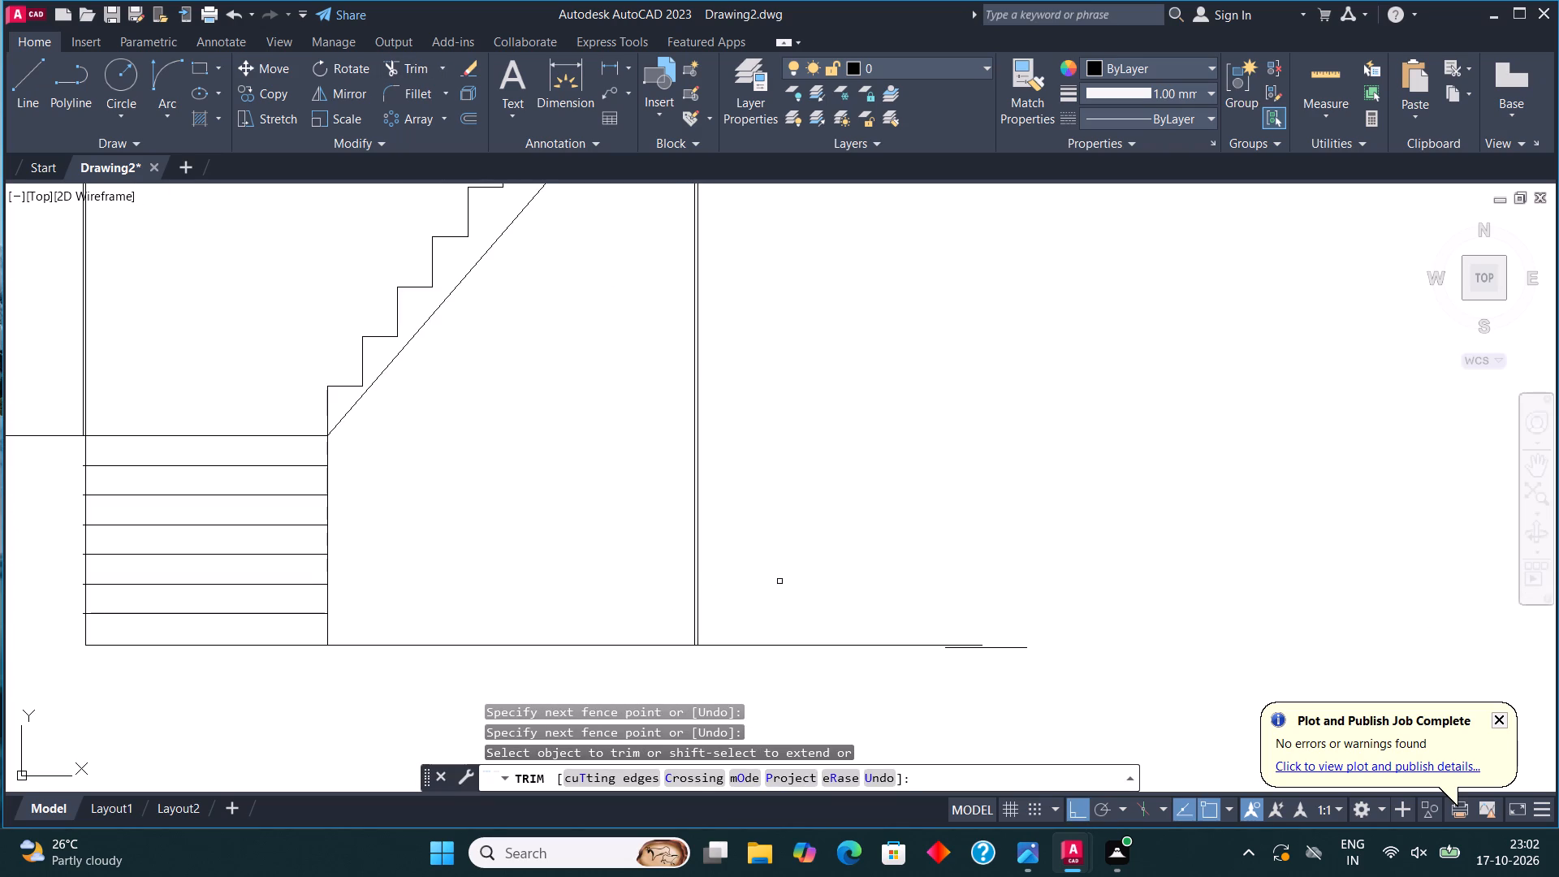
pyautogui.moveTo(1000, 660); pyautogui.dragTo(1001, 624)
pyautogui.click(1004, 591)
pyautogui.press('Escape')
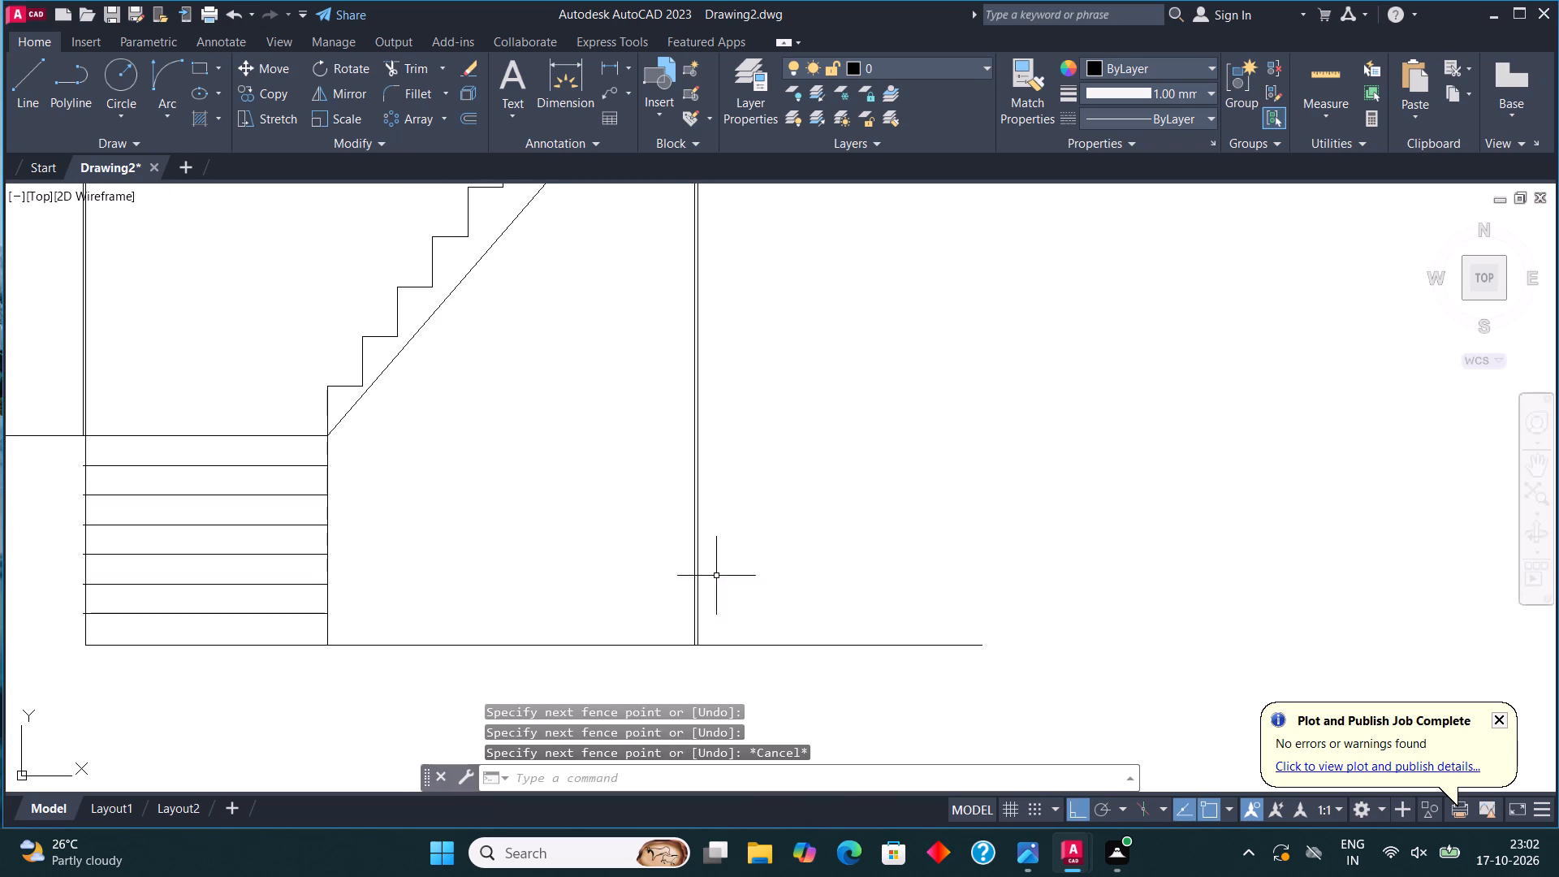
# Draw the tall block's outer wall thickness: 9" outward along the ground, up to roof level, and back to the roof corner.
pyautogui.click(18, 77)
pyautogui.scroll(4, 704, 648)
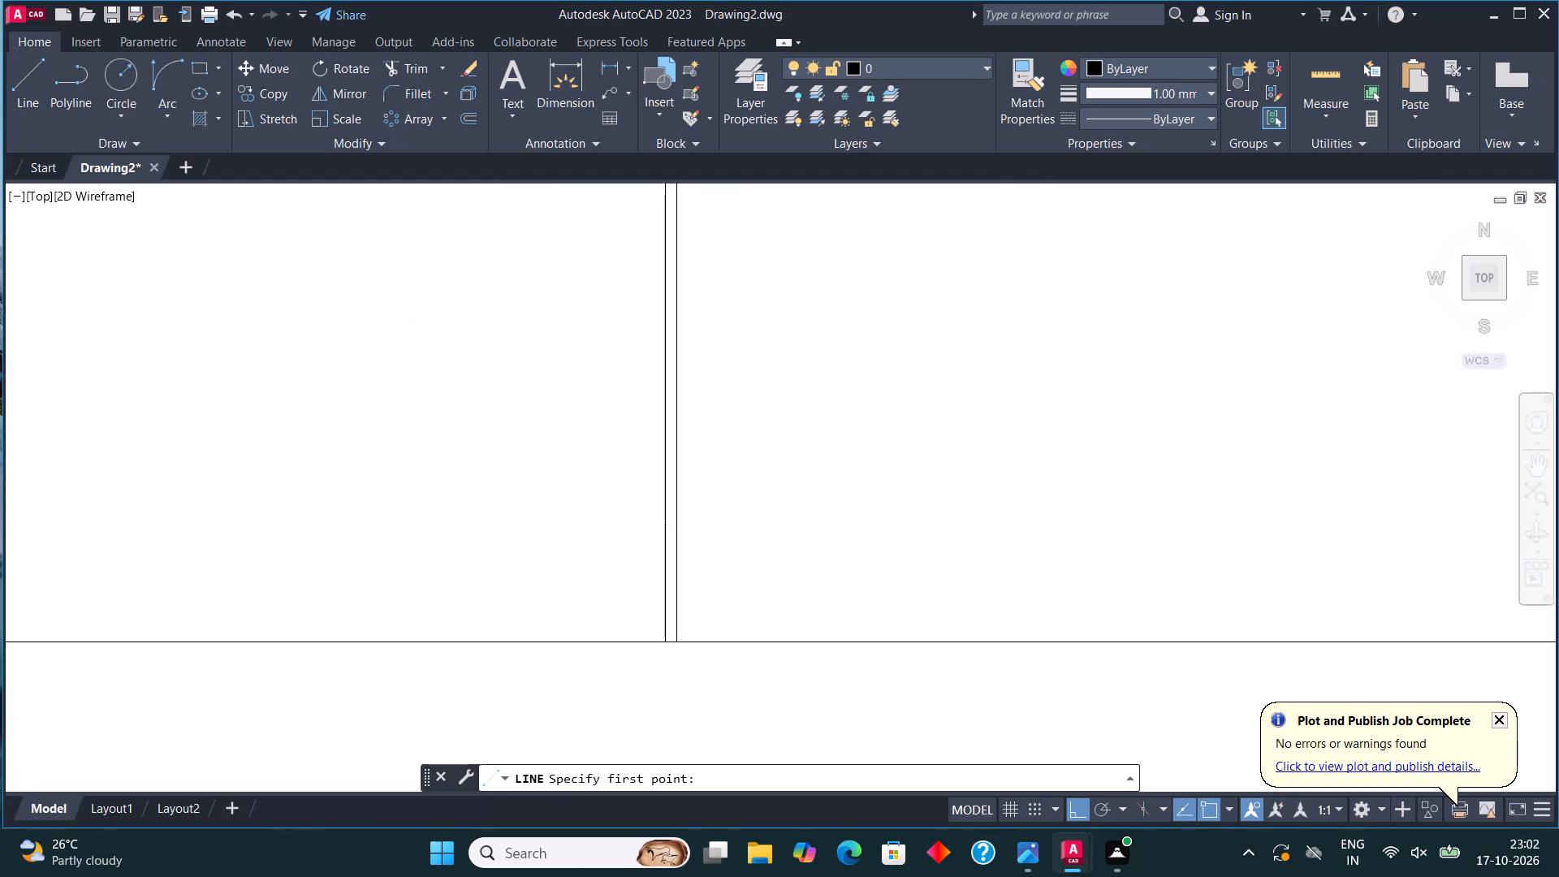
pyautogui.click(654, 642)
pyautogui.write('9"')
pyautogui.press('Return')
pyautogui.scroll(-6, 836, 646)
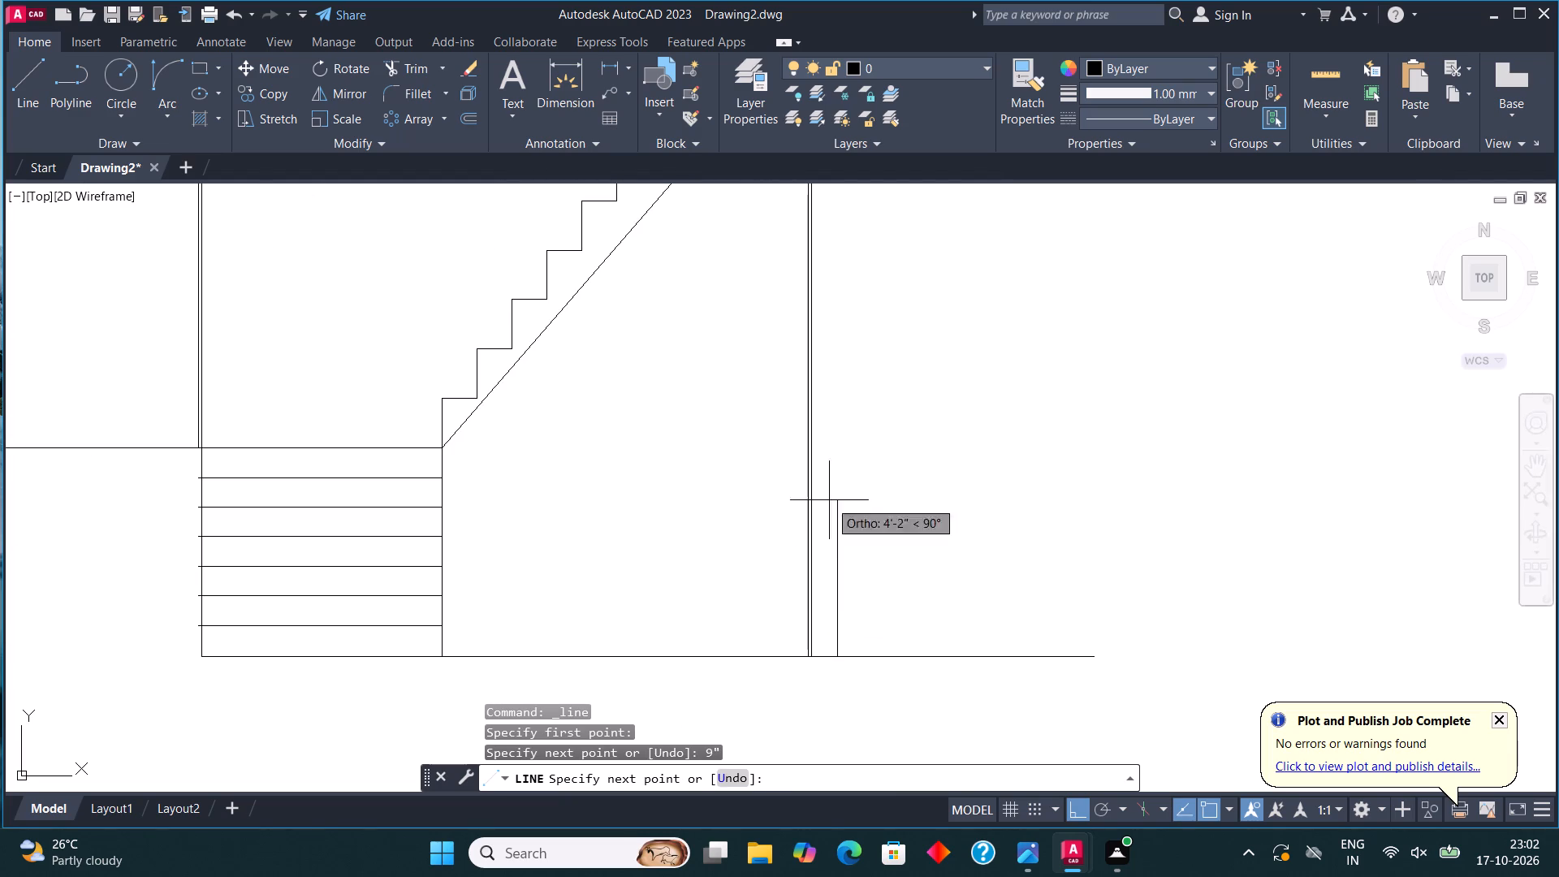
pyautogui.moveTo(823, 426); pyautogui.dragTo(837, 603, button='middle')
pyautogui.scroll(-3, 837, 605)
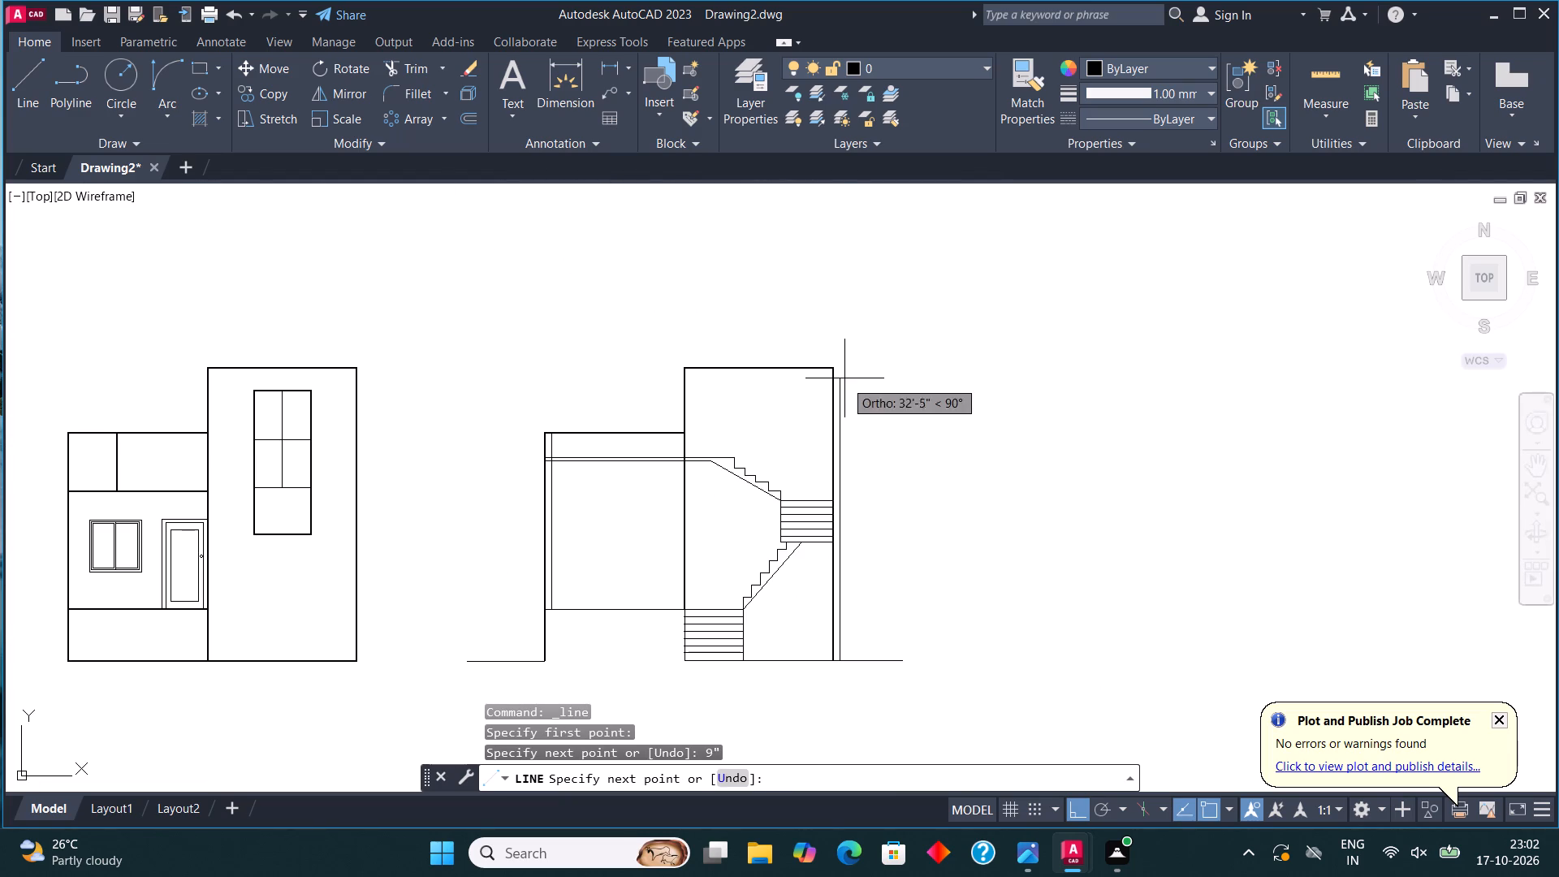
pyautogui.scroll(4, 844, 378)
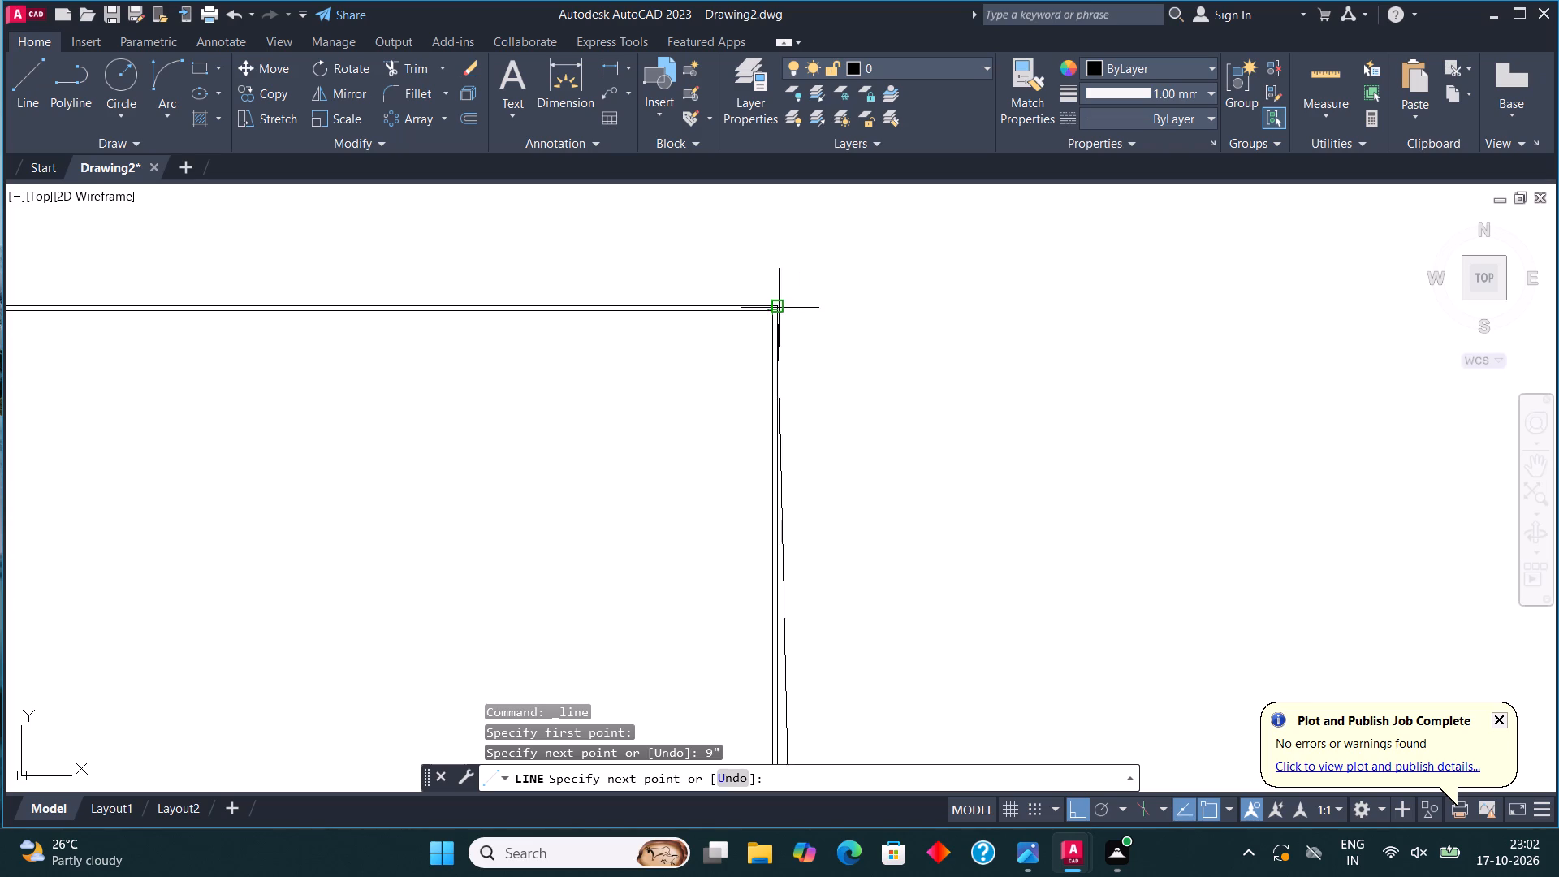
pyautogui.click(805, 304)
pyautogui.moveTo(782, 517); pyautogui.dragTo(778, 719, button='middle')
pyautogui.scroll(3, 824, 513)
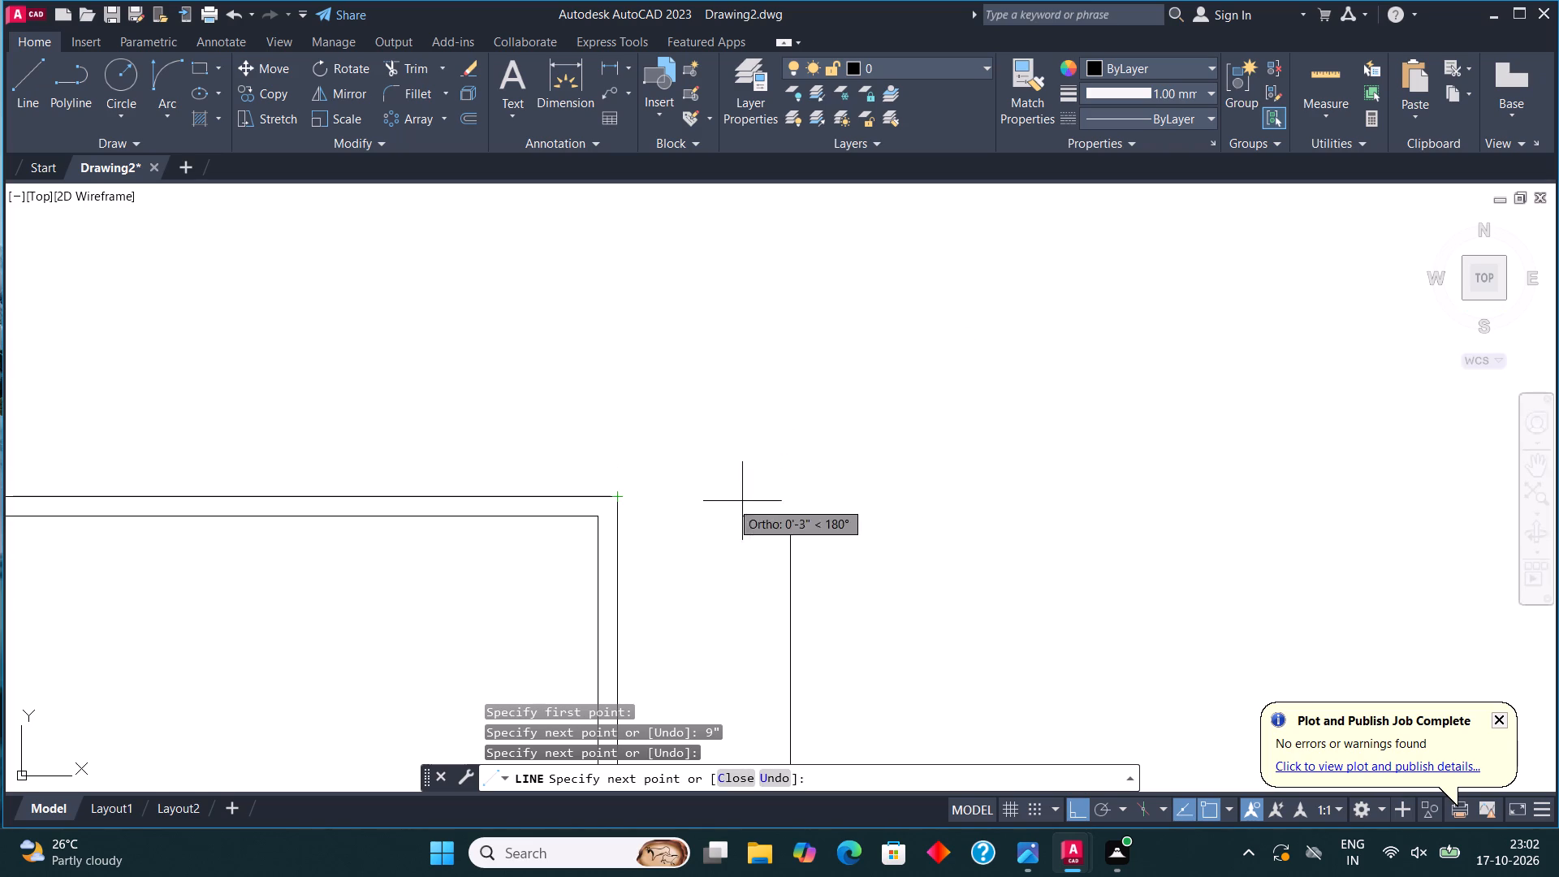
pyautogui.click(790, 496)
pyautogui.click(616, 501)
pyautogui.press('Escape')
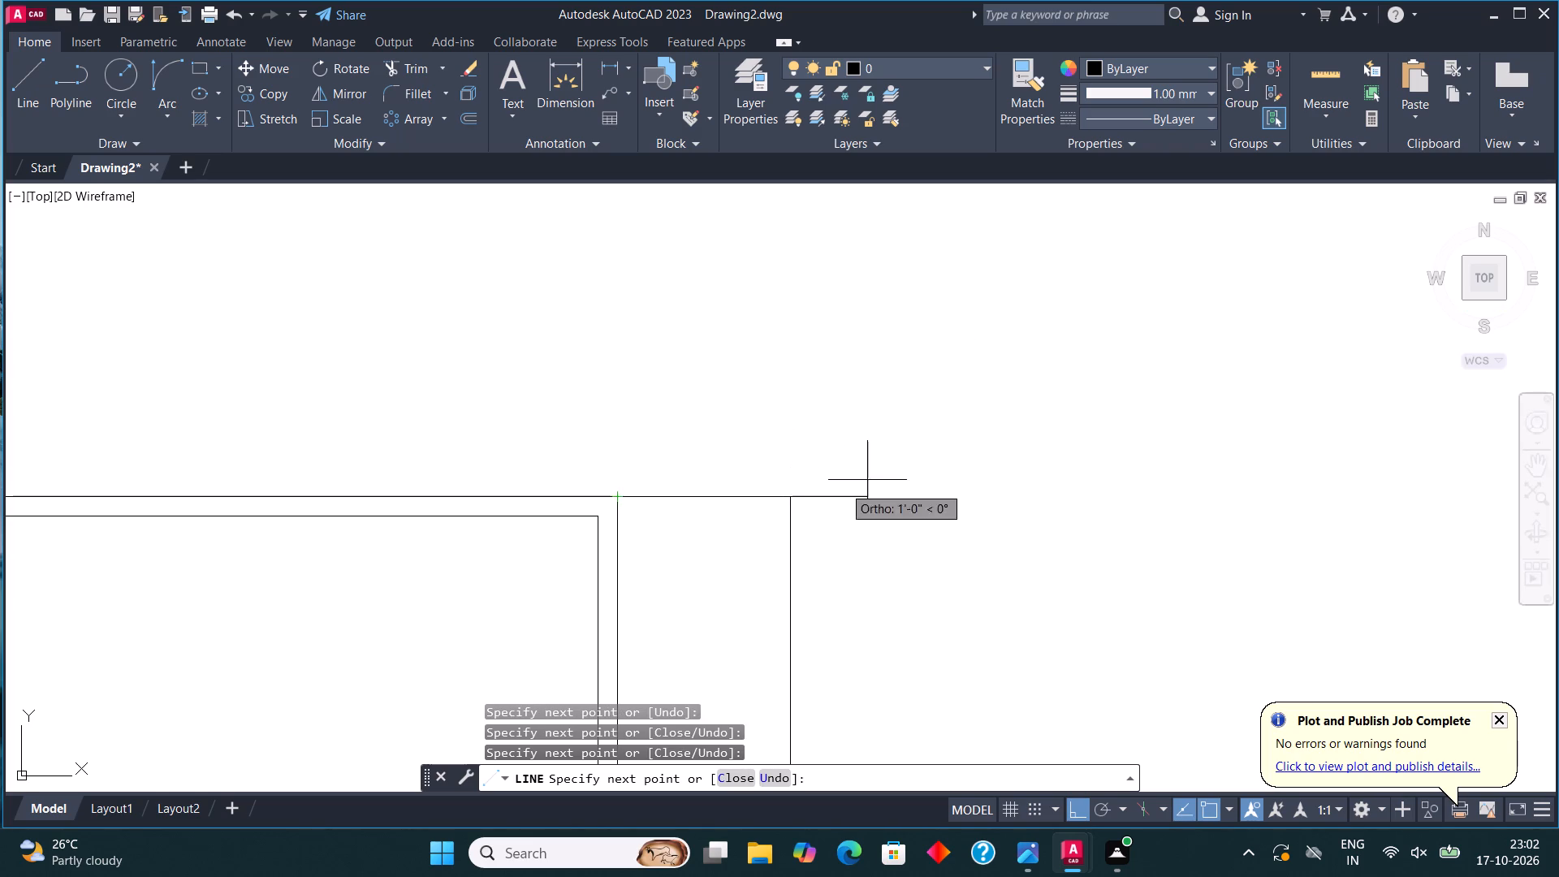
# Offset the tall block's top line 9" upward to form the roof slab thickness.
pyautogui.scroll(-6, 926, 477)
pyautogui.scroll(1, 813, 503)
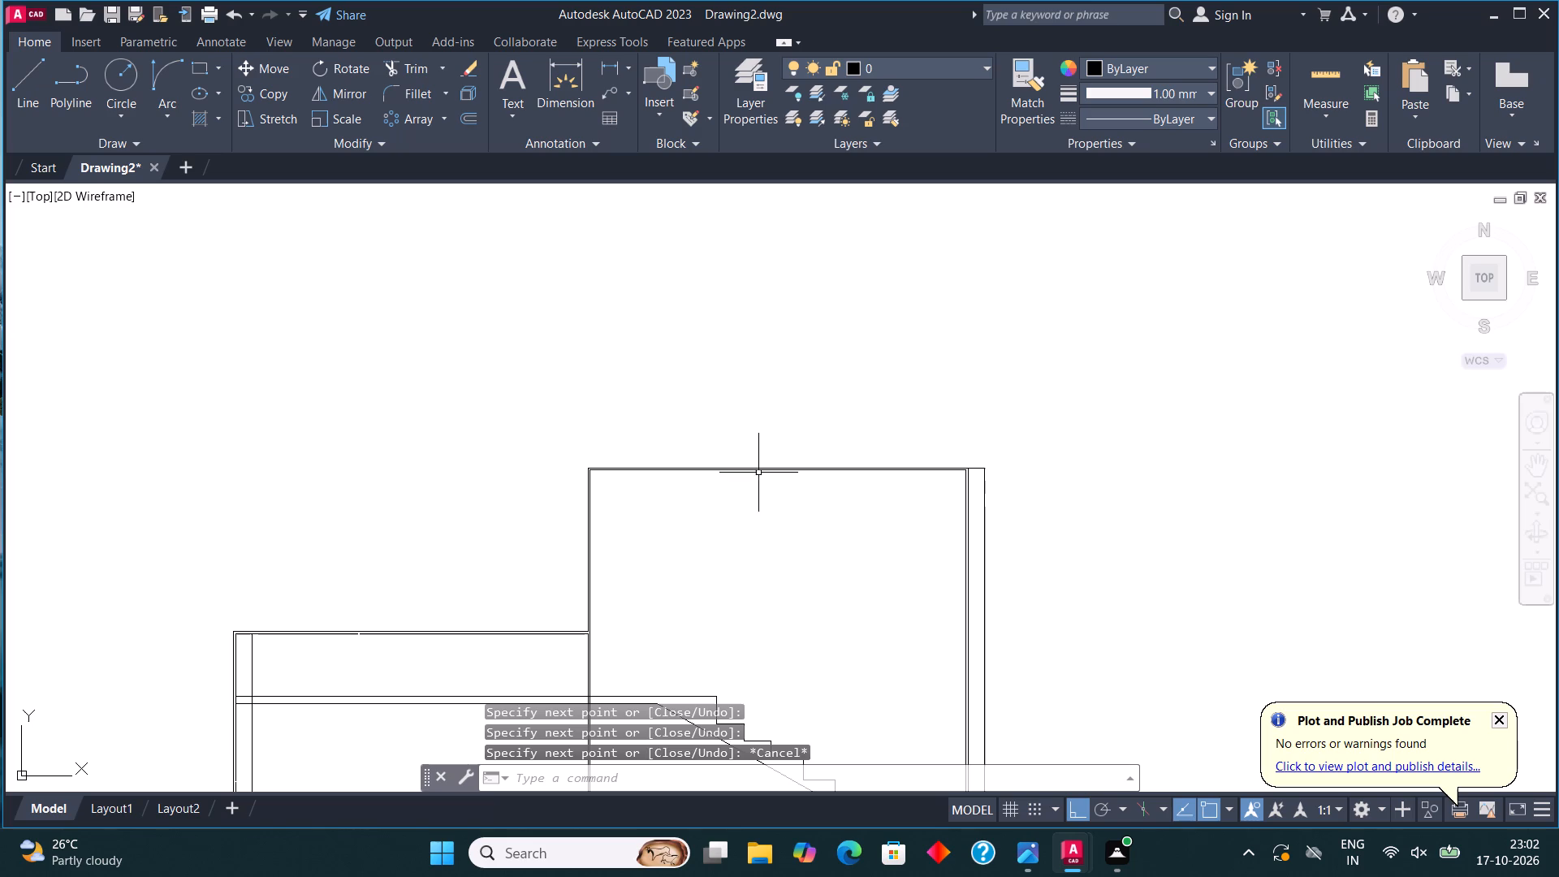
pyautogui.click(754, 468)
pyautogui.click(468, 114)
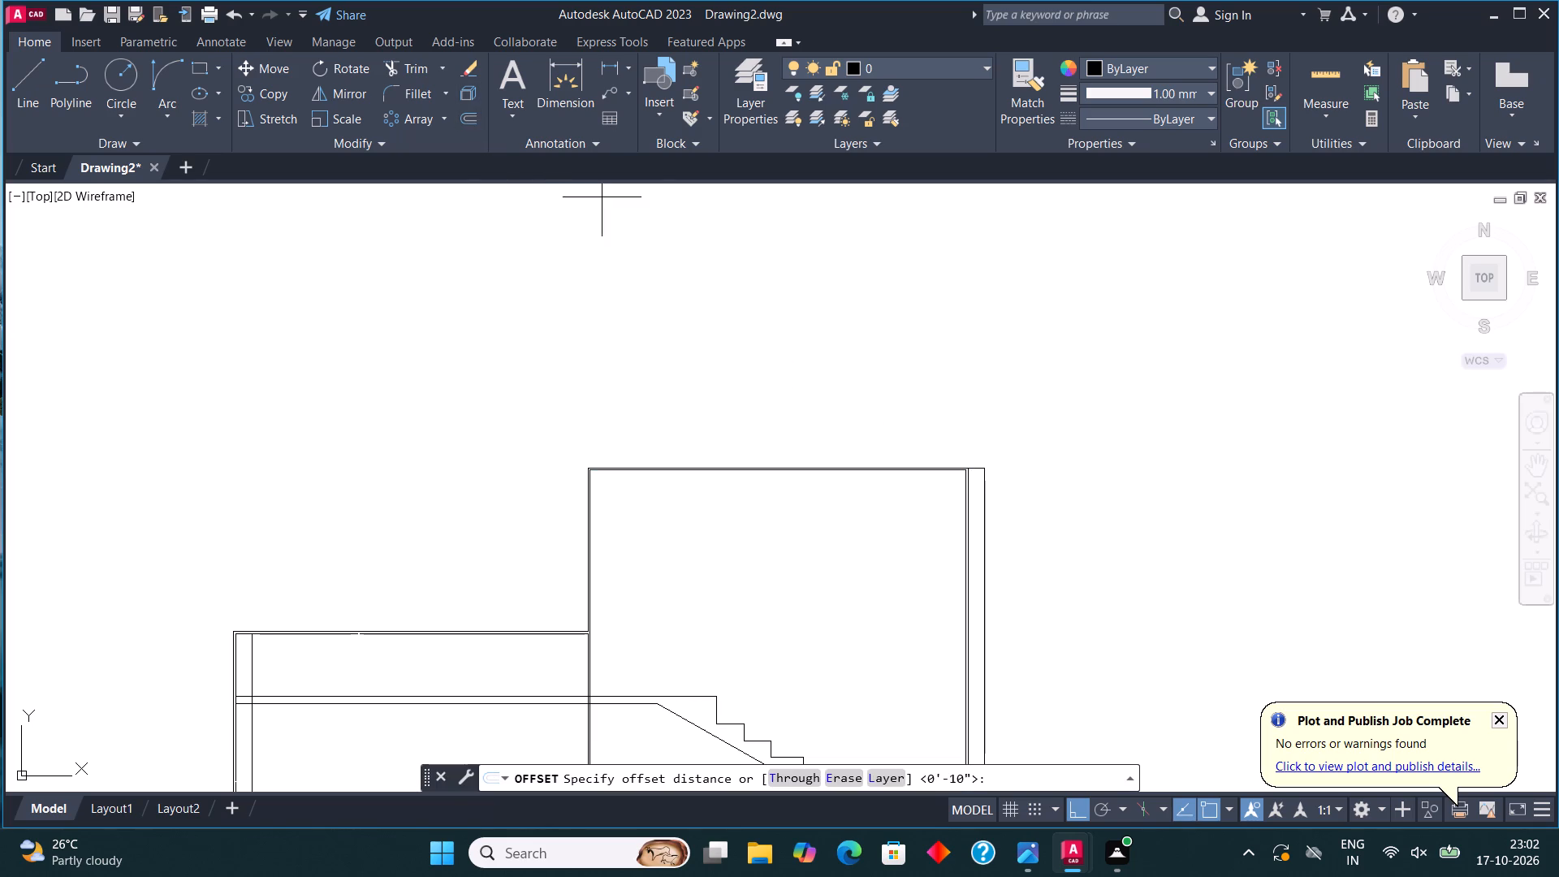
pyautogui.click(765, 467)
pyautogui.write('9"')
pyautogui.press('Return')
pyautogui.click(793, 294)
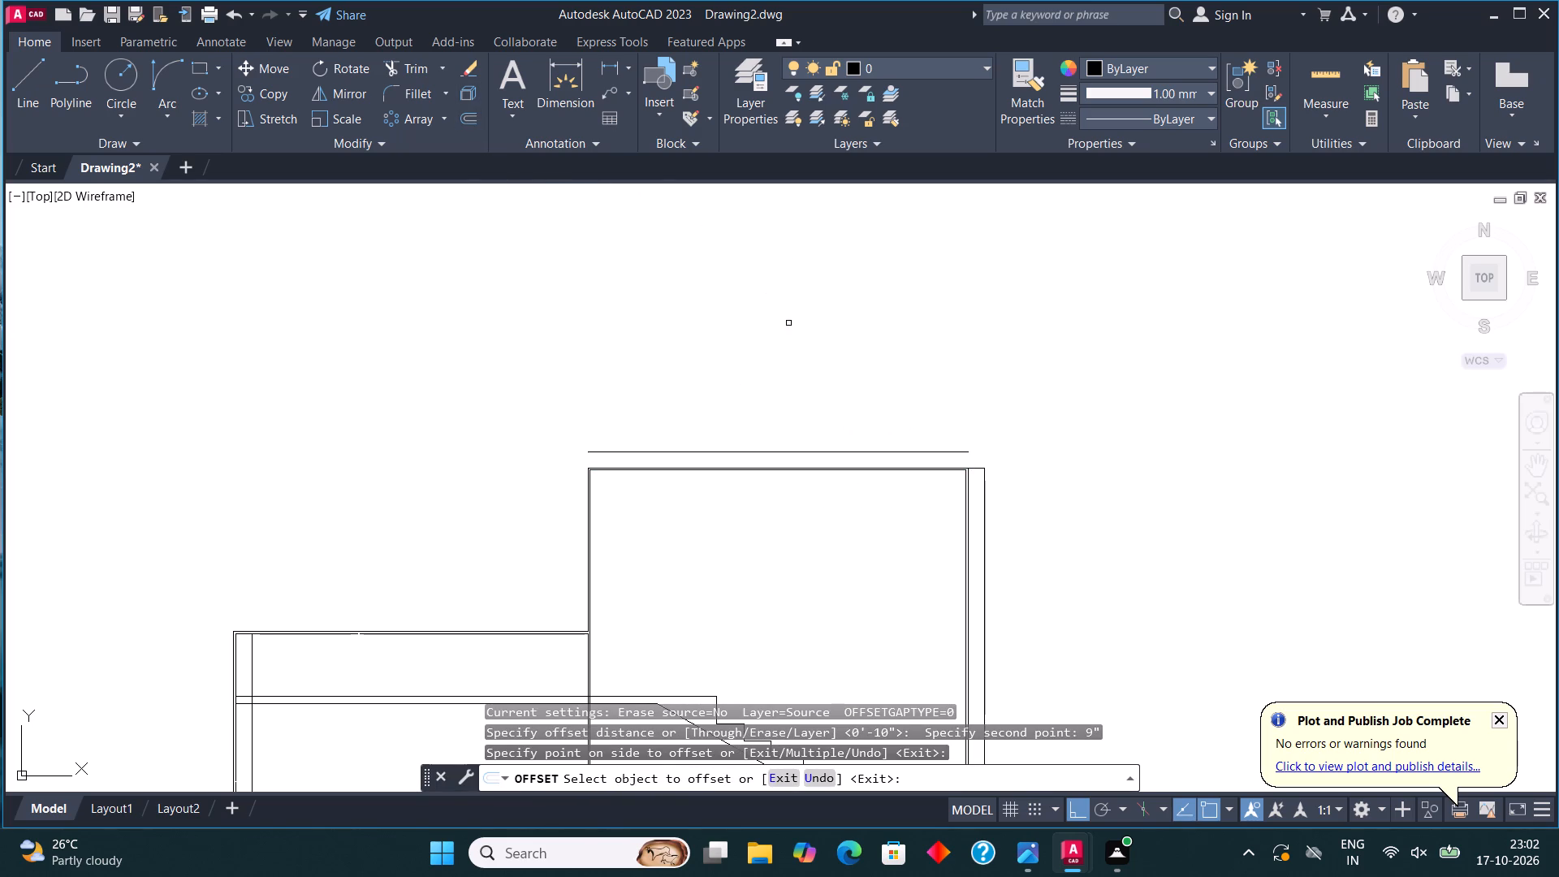
pyautogui.press('Escape')
# Offset the lower and upper segments of the wall line between the blocks 9" toward the lower block.
pyautogui.scroll(-1, 764, 431)
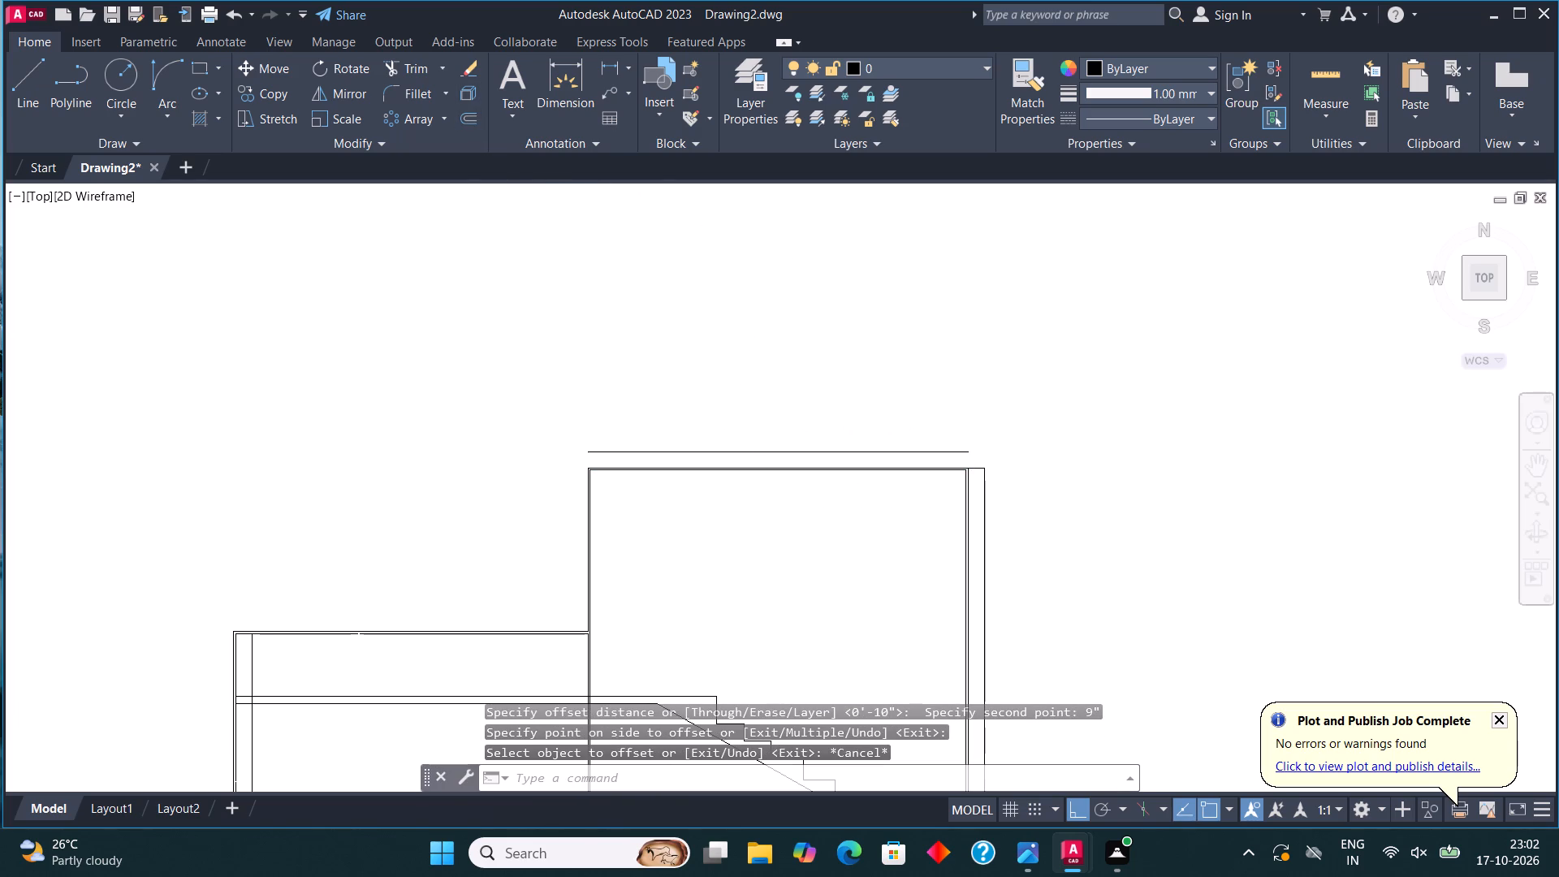
pyautogui.scroll(-1, 764, 431)
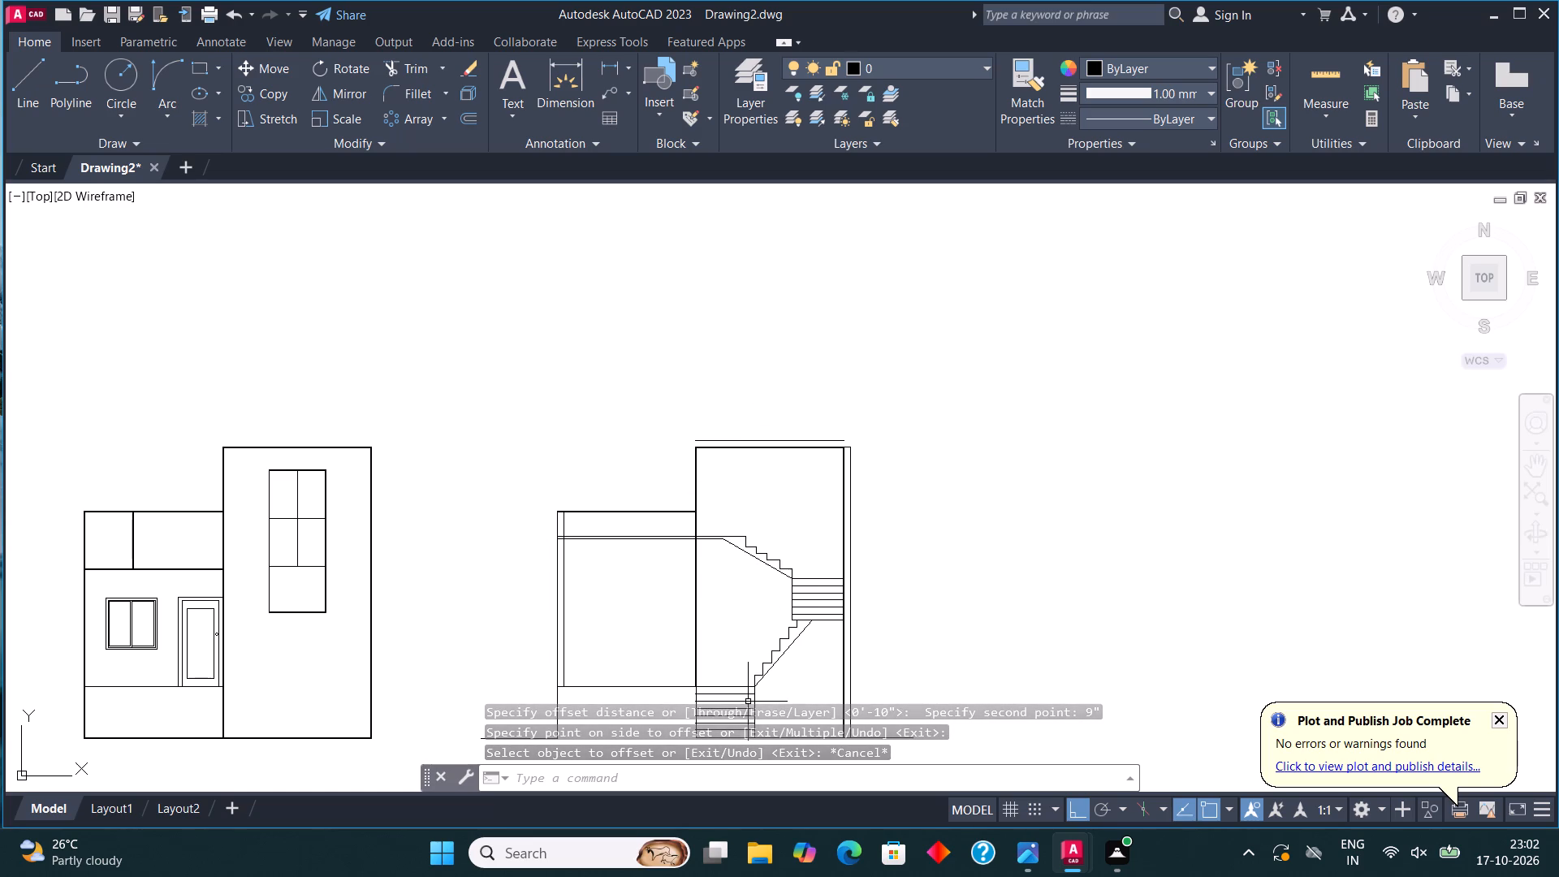
pyautogui.click(694, 528)
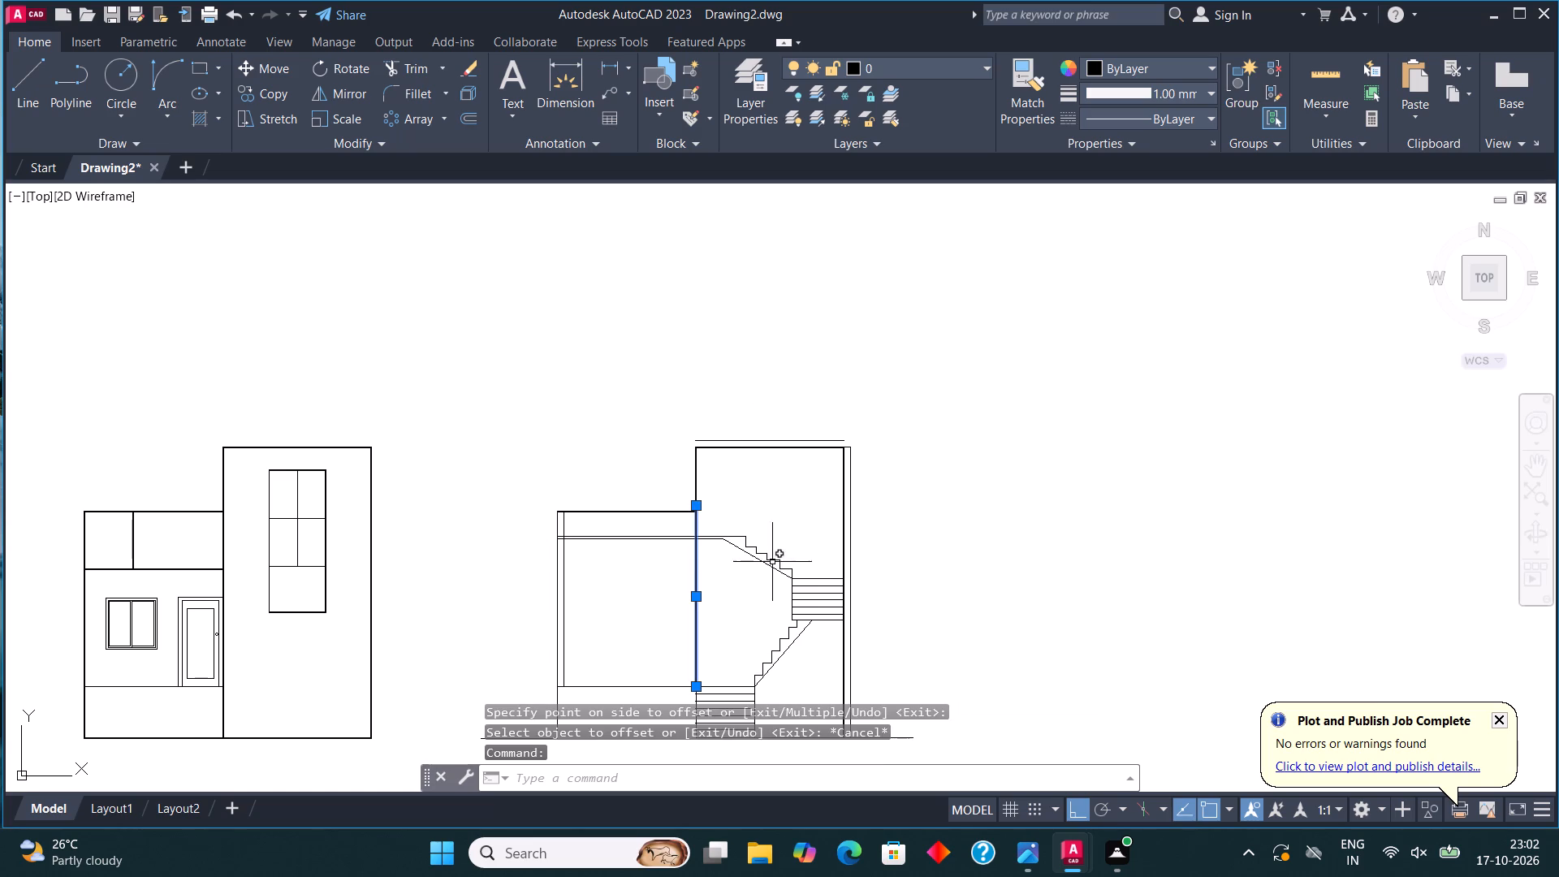
pyautogui.click(477, 112)
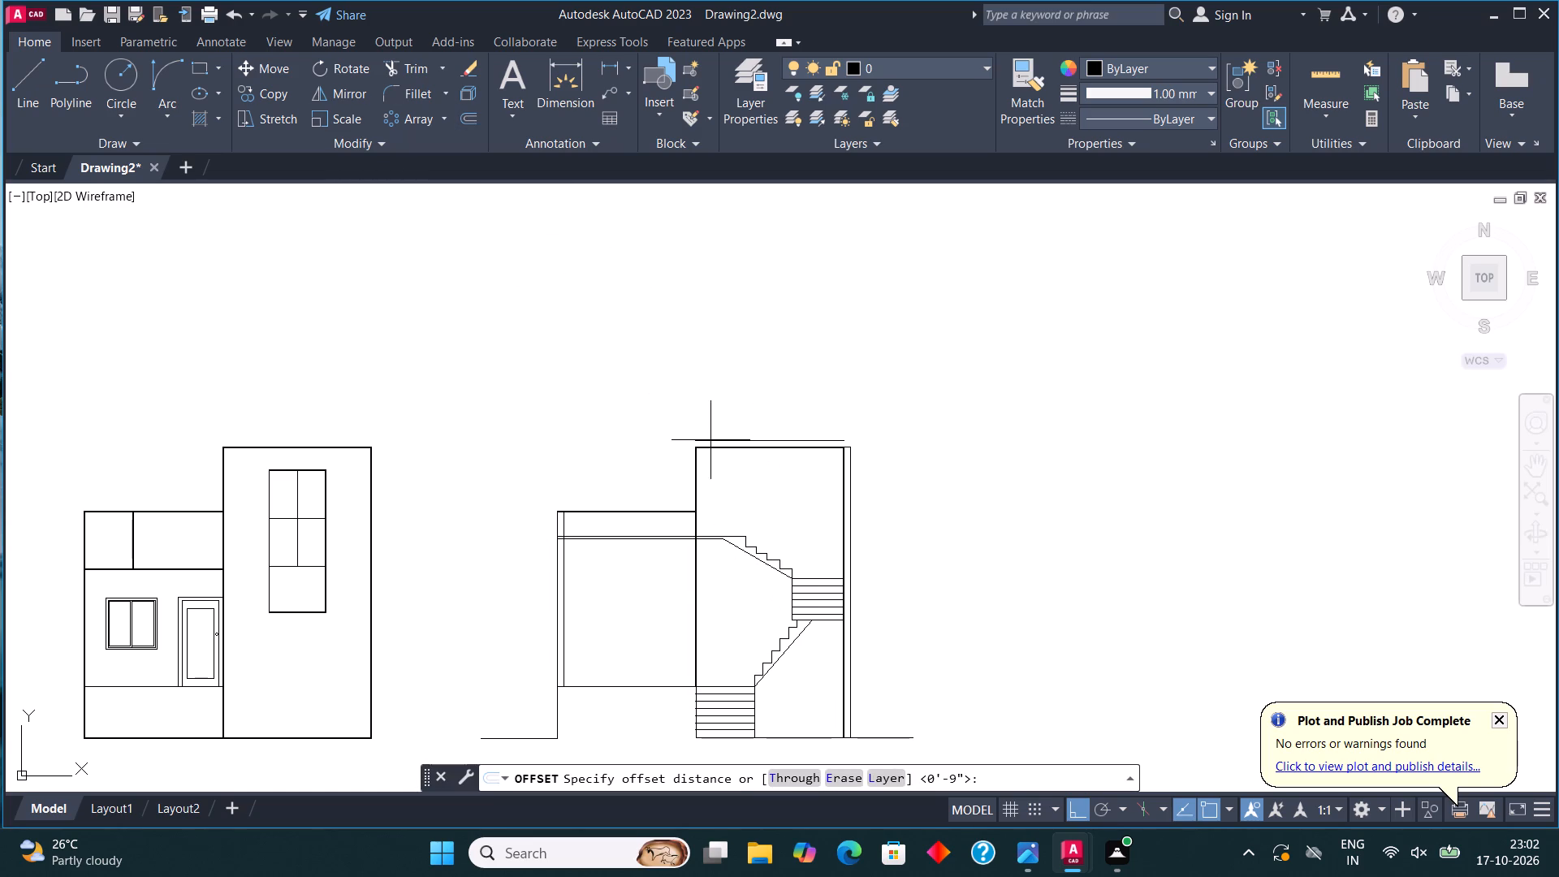
pyautogui.click(698, 608)
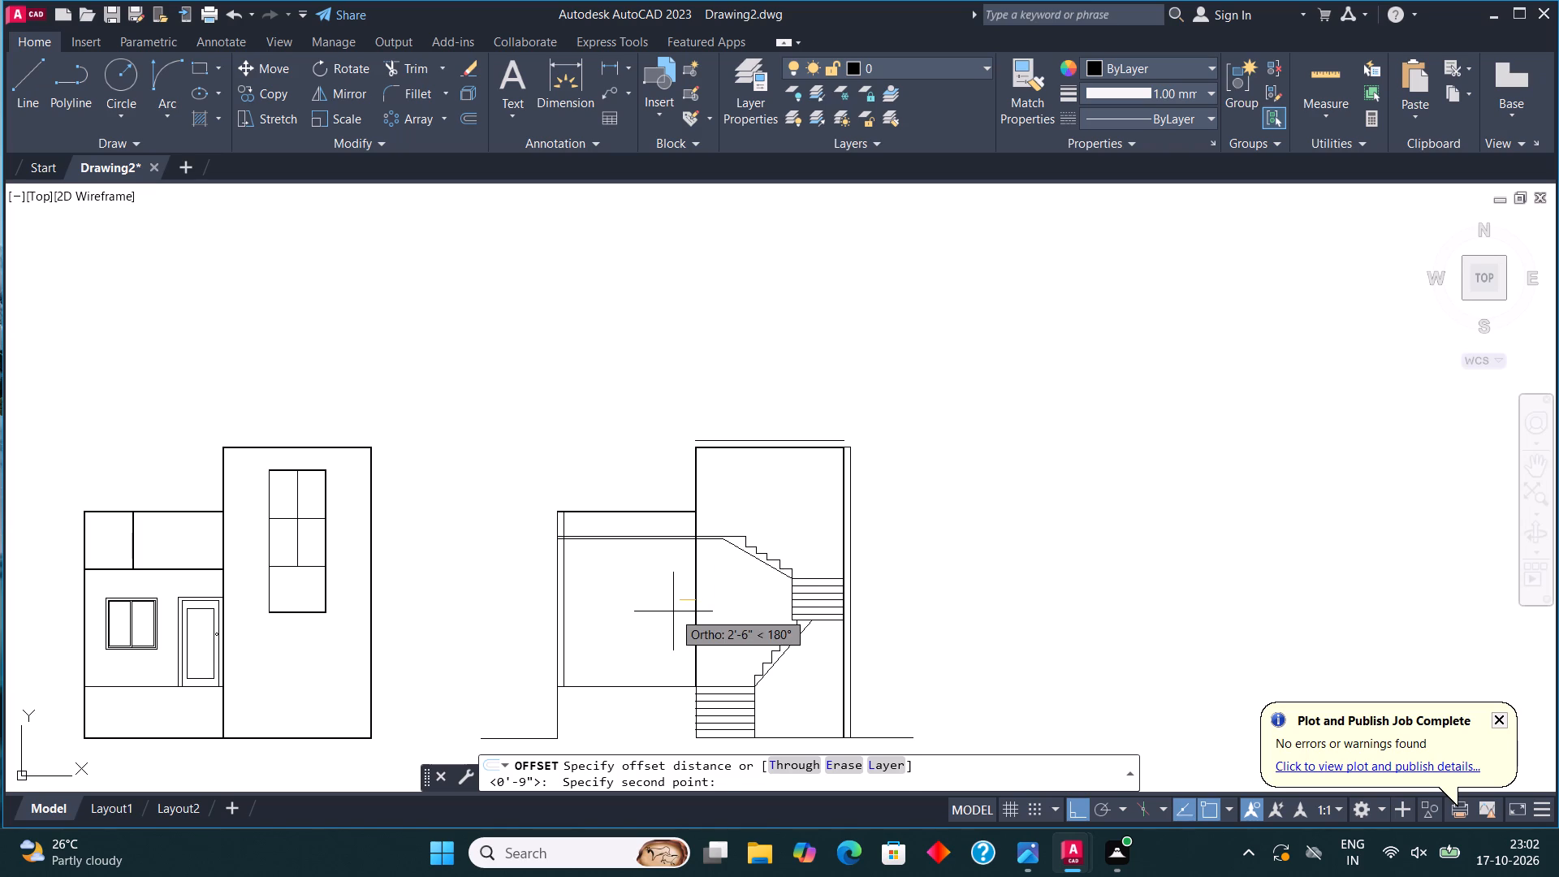
pyautogui.write('9"')
pyautogui.press('Return')
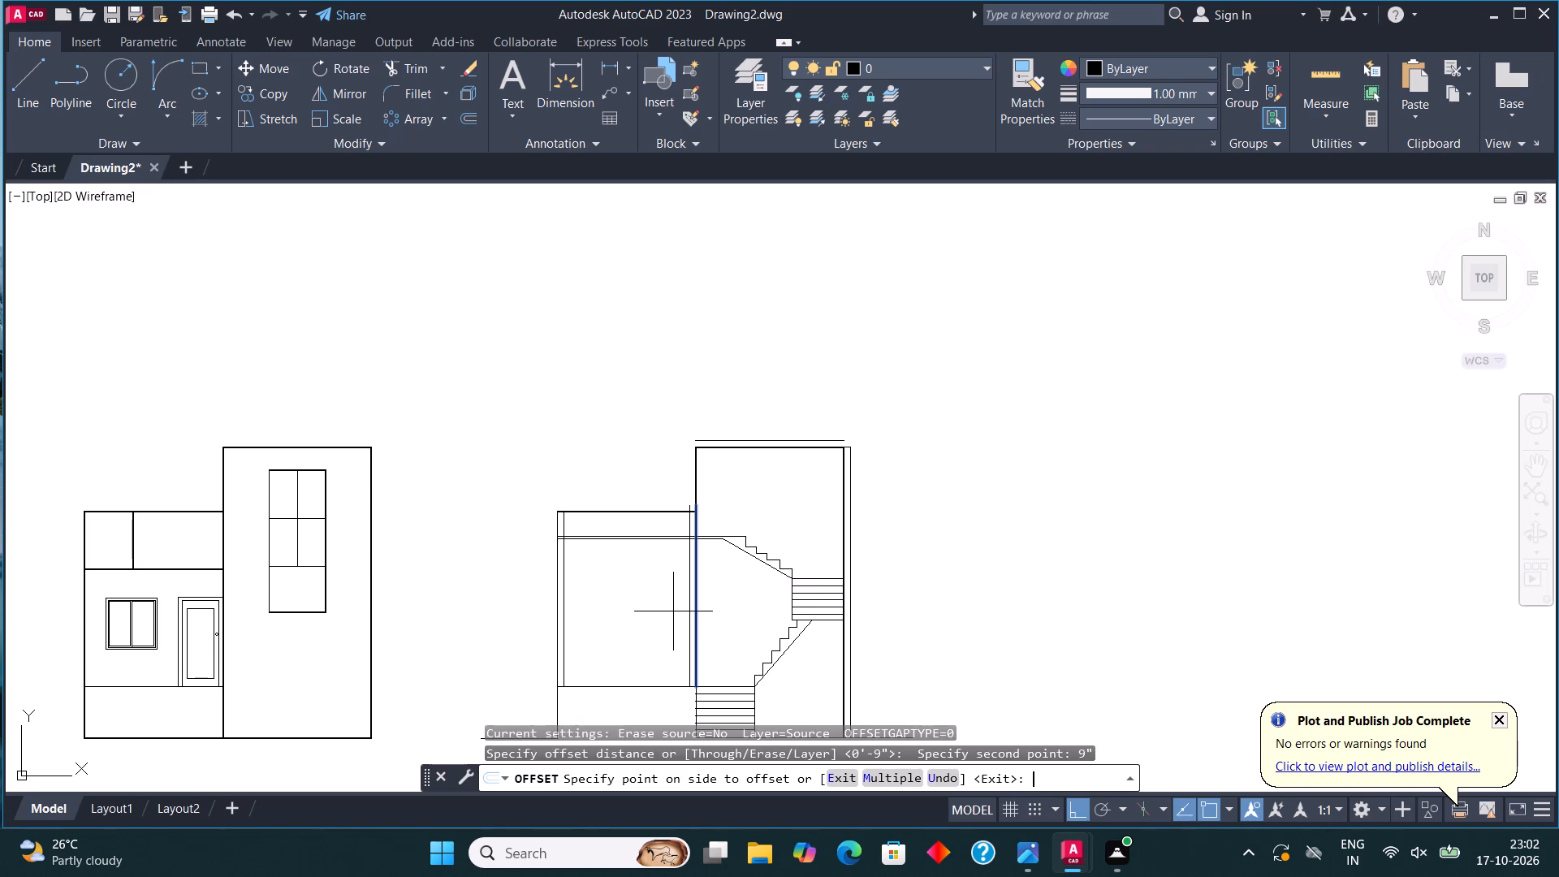
pyautogui.click(640, 572)
pyautogui.click(694, 471)
pyautogui.click(680, 464)
pyautogui.scroll(2, 676, 442)
pyautogui.press('Escape')
# Fillet the offset roof line with the outer wall lines at both ends to close the tall block's upper corners.
pyautogui.click(403, 82)
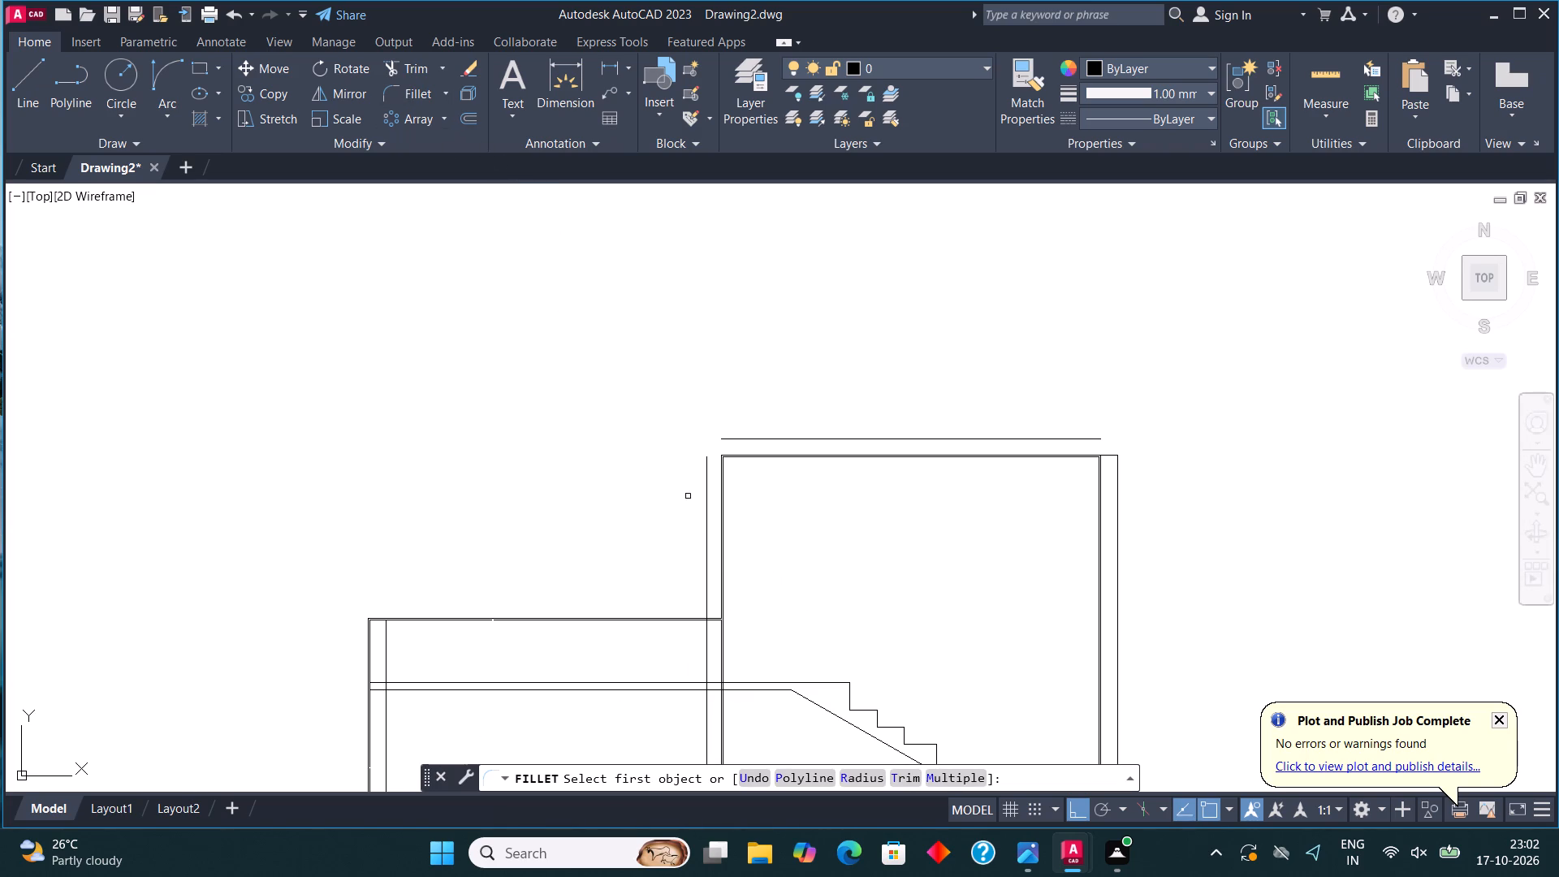
pyautogui.click(701, 542)
pyautogui.click(706, 519)
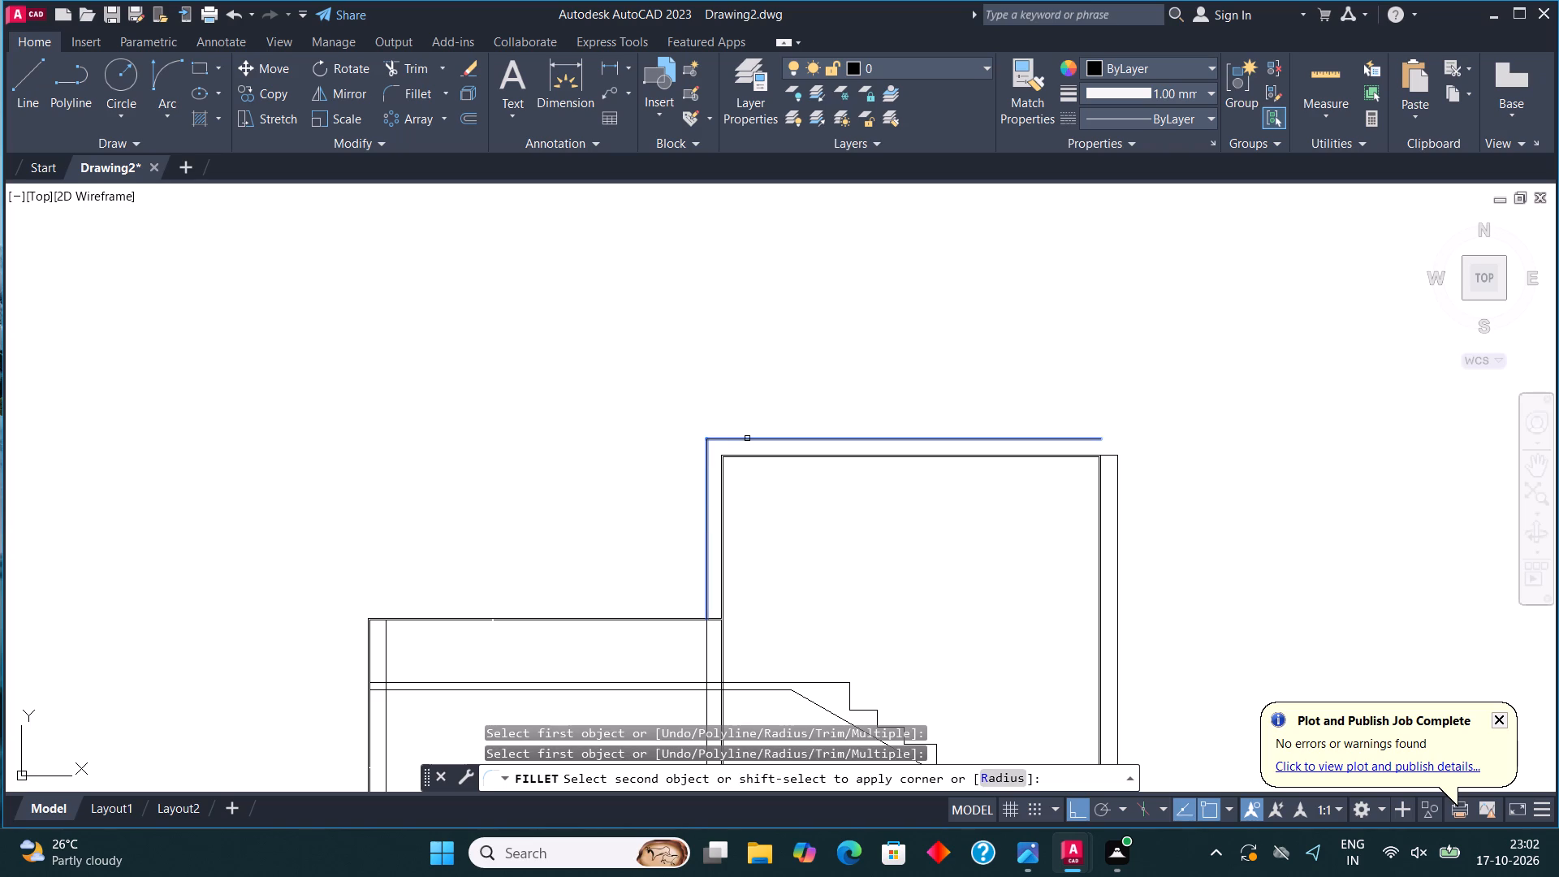
pyautogui.click(748, 438)
pyautogui.click(404, 87)
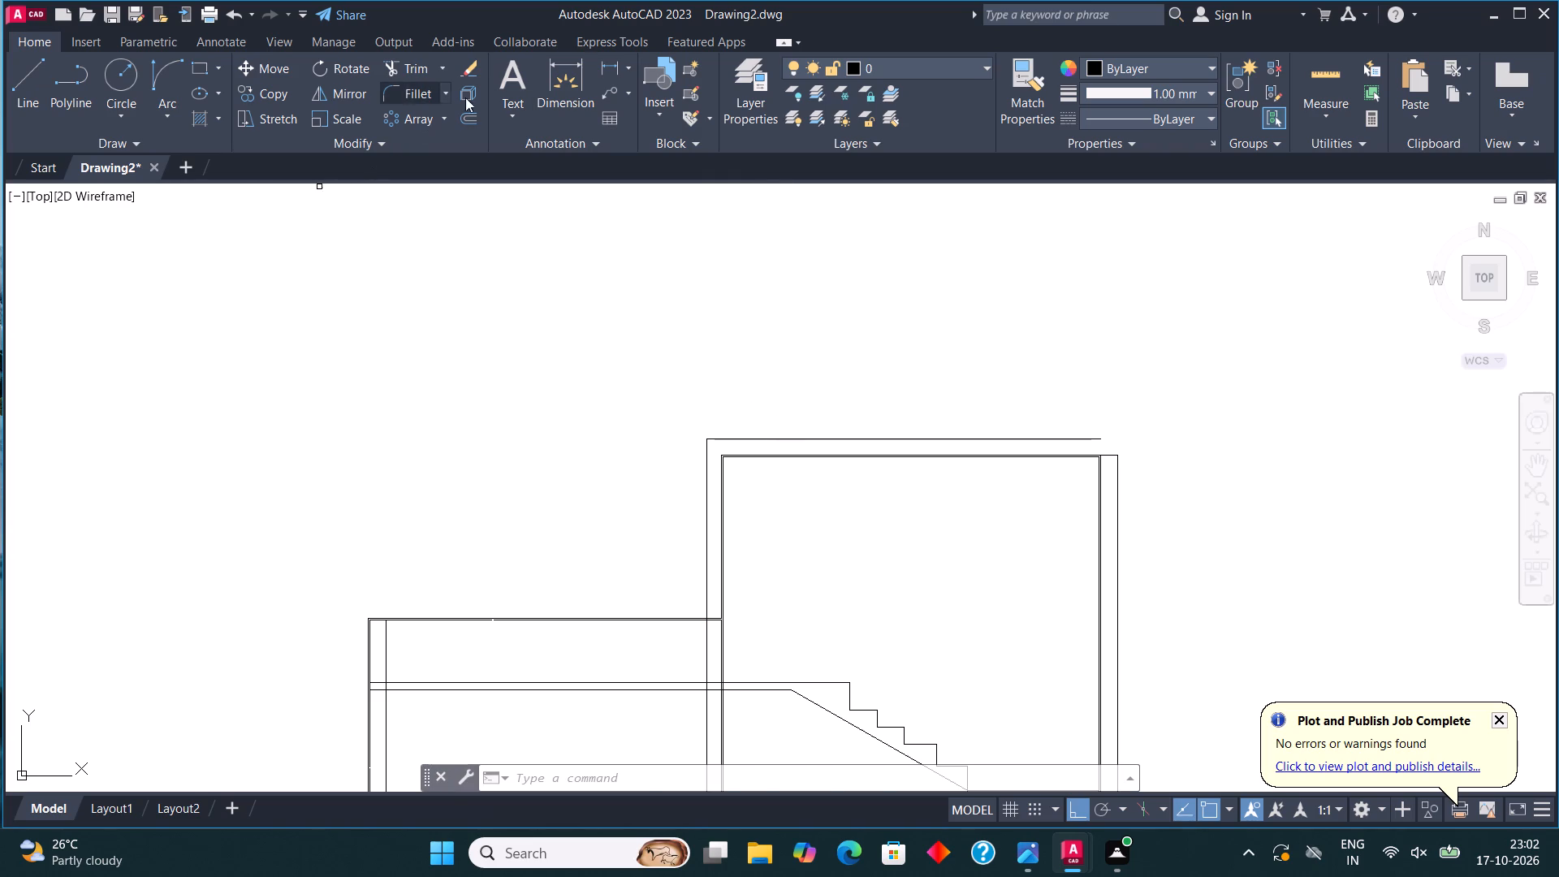
pyautogui.click(1097, 438)
pyautogui.click(1116, 472)
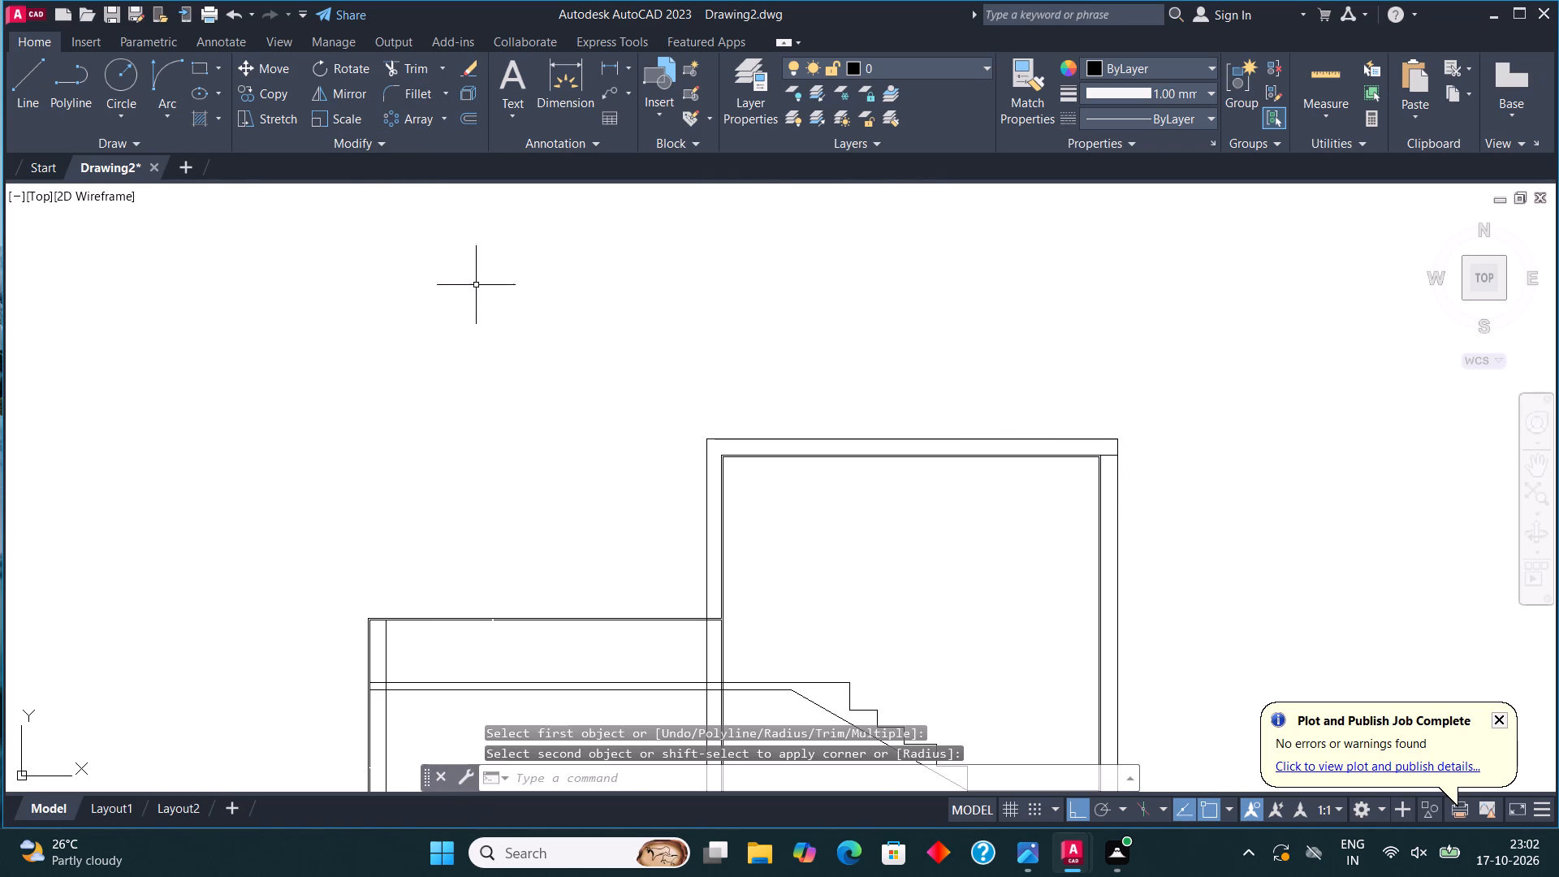
# Examine the section's walls, staircase and ground lines alongside the front elevation.
pyautogui.scroll(-2, 490, 302)
pyautogui.scroll(2, 566, 614)
pyautogui.scroll(-2, 573, 618)
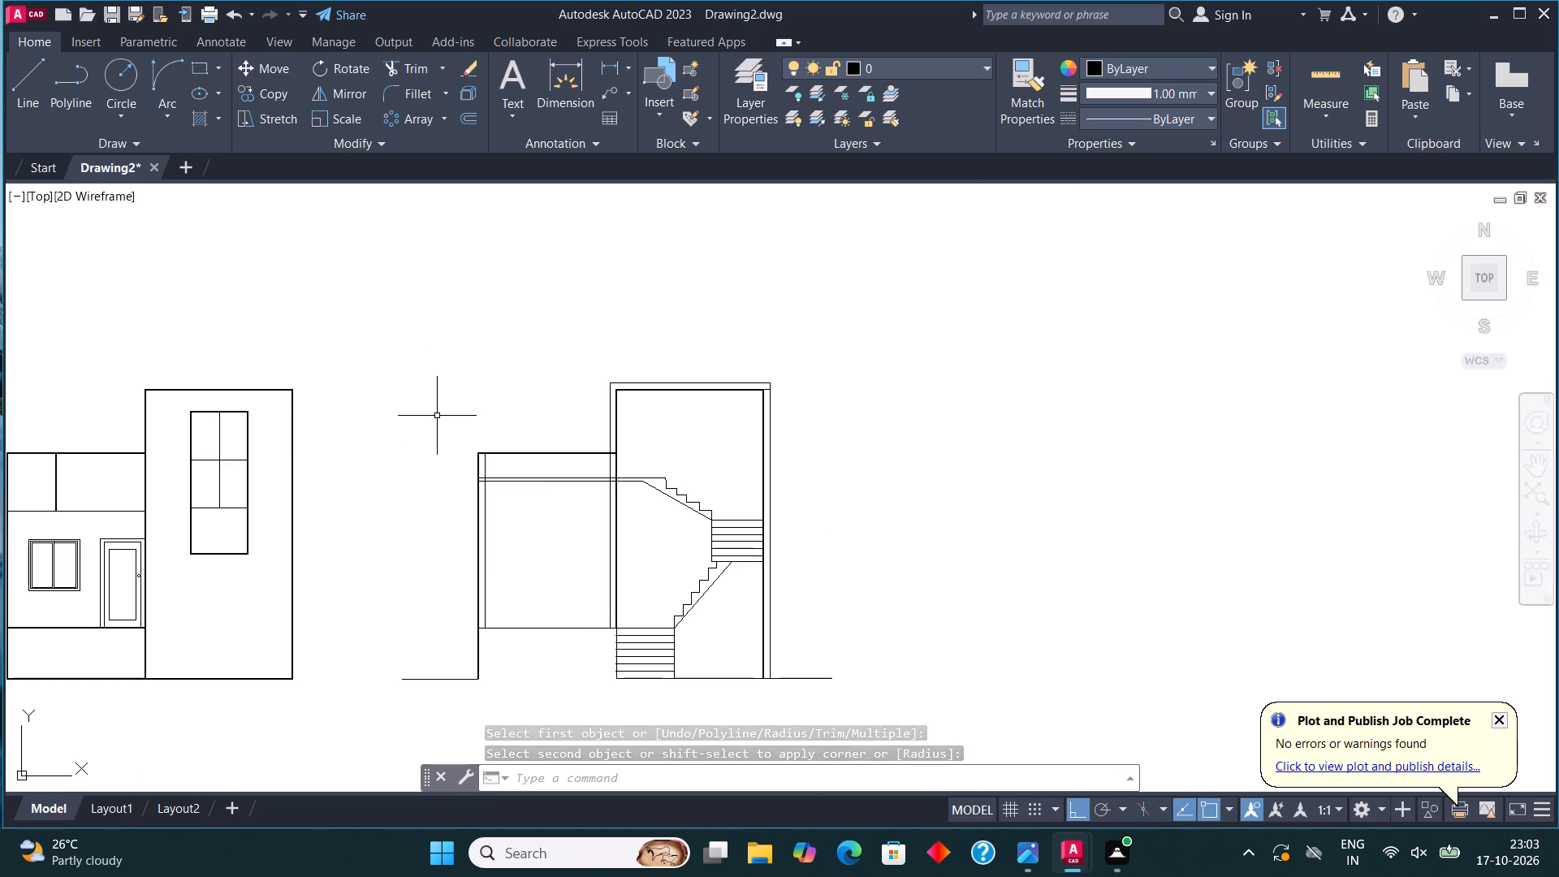
pyautogui.scroll(3, 437, 416)
pyautogui.scroll(-5, 447, 434)
pyautogui.scroll(3, 672, 571)
pyautogui.scroll(1, 400, 490)
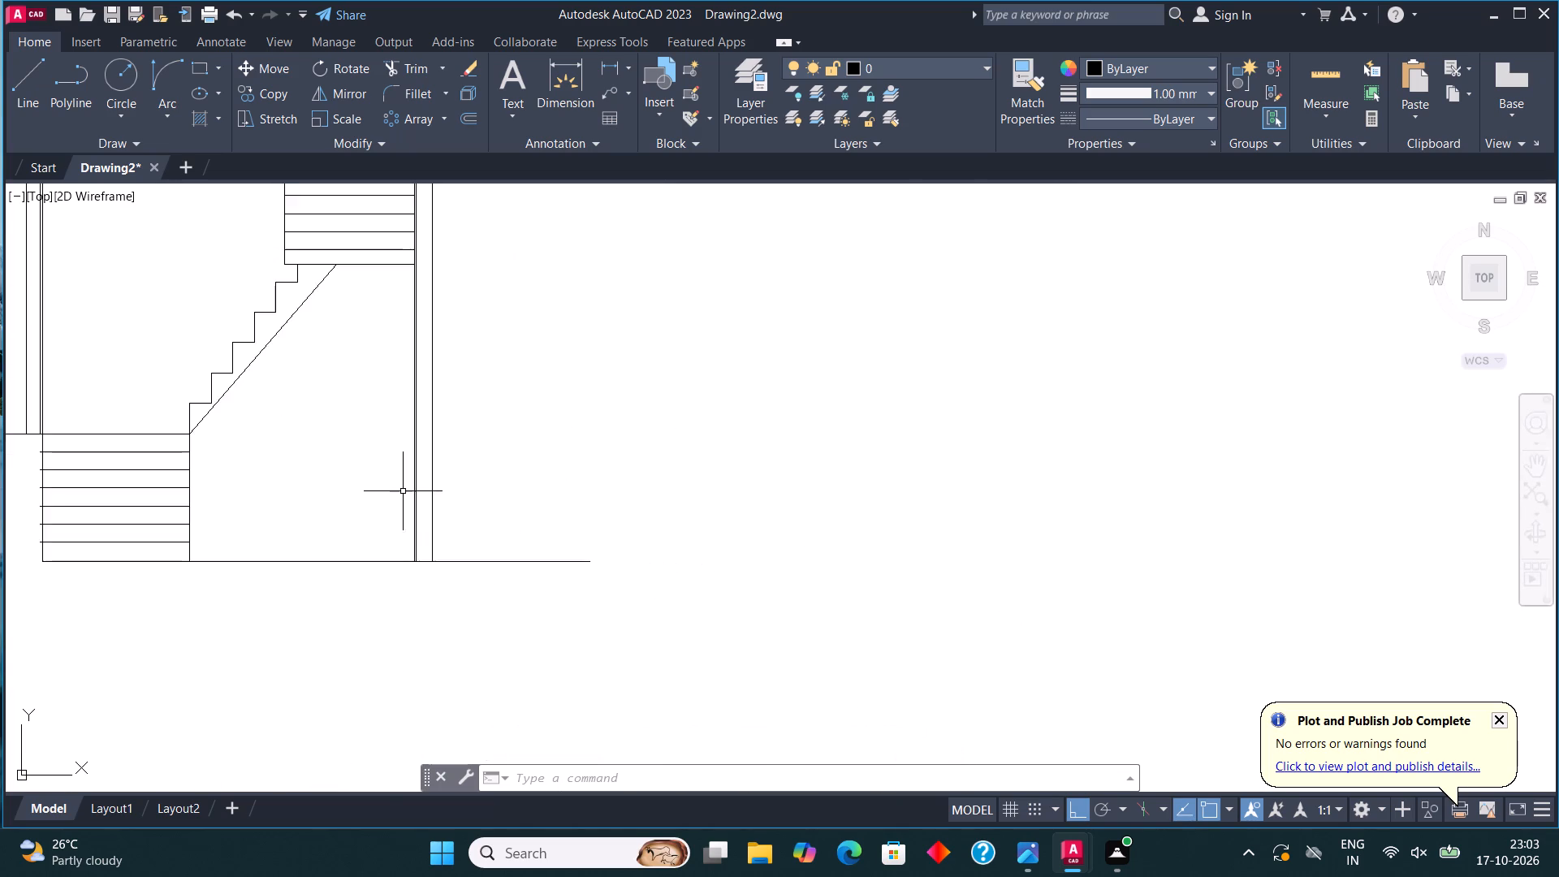
pyautogui.scroll(-3, 435, 515)
pyautogui.moveTo(443, 456); pyautogui.dragTo(747, 482, button='middle')
pyautogui.scroll(1, 818, 366)
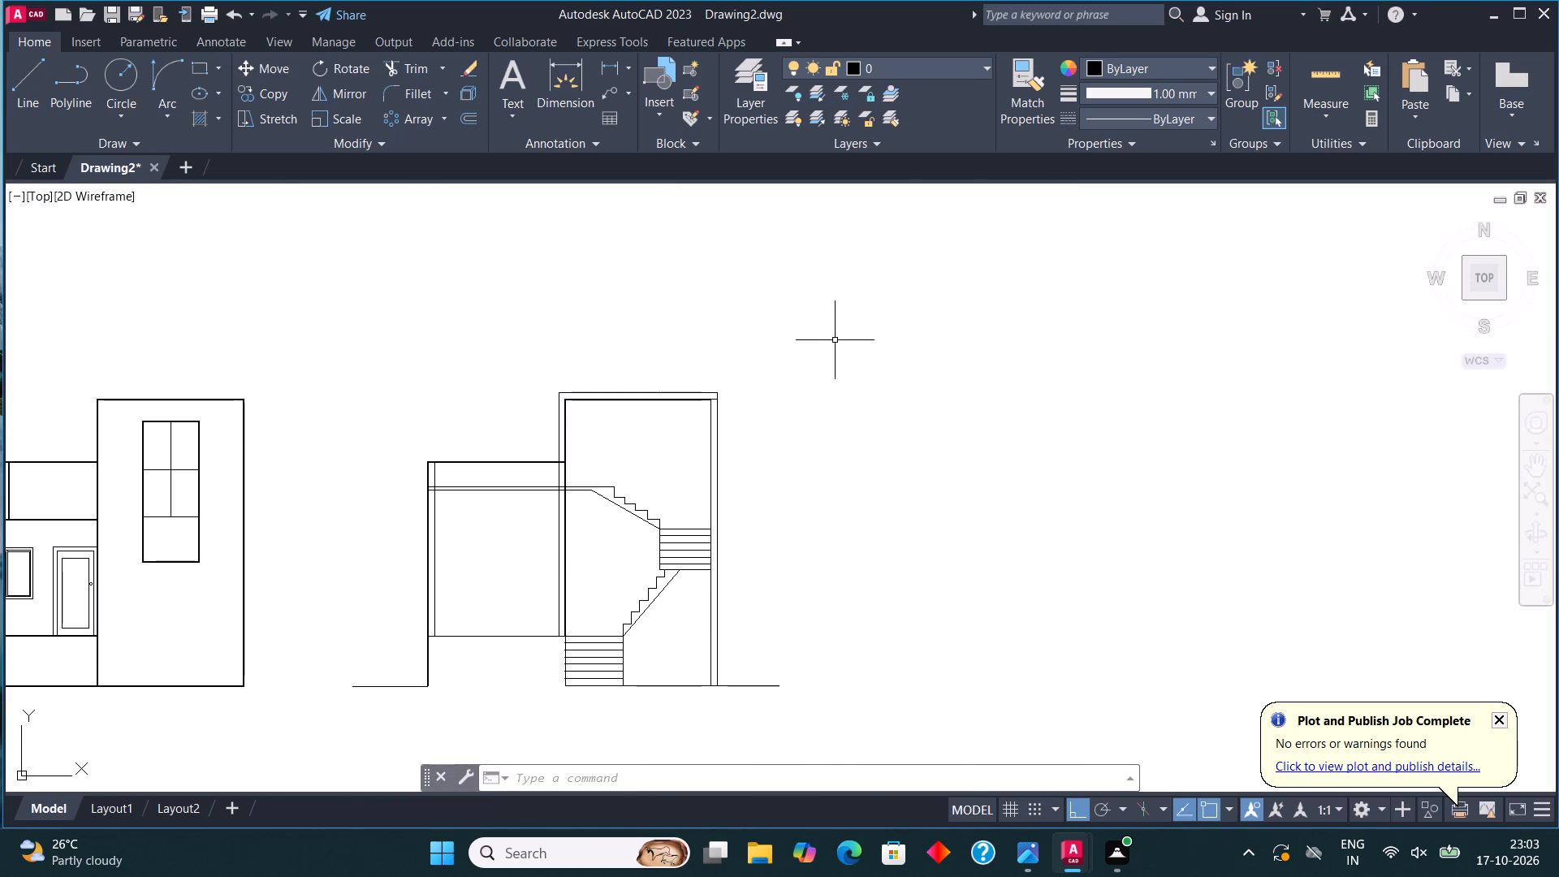
pyautogui.scroll(-1, 832, 495)
pyautogui.moveTo(759, 499); pyautogui.dragTo(844, 508, button='middle')
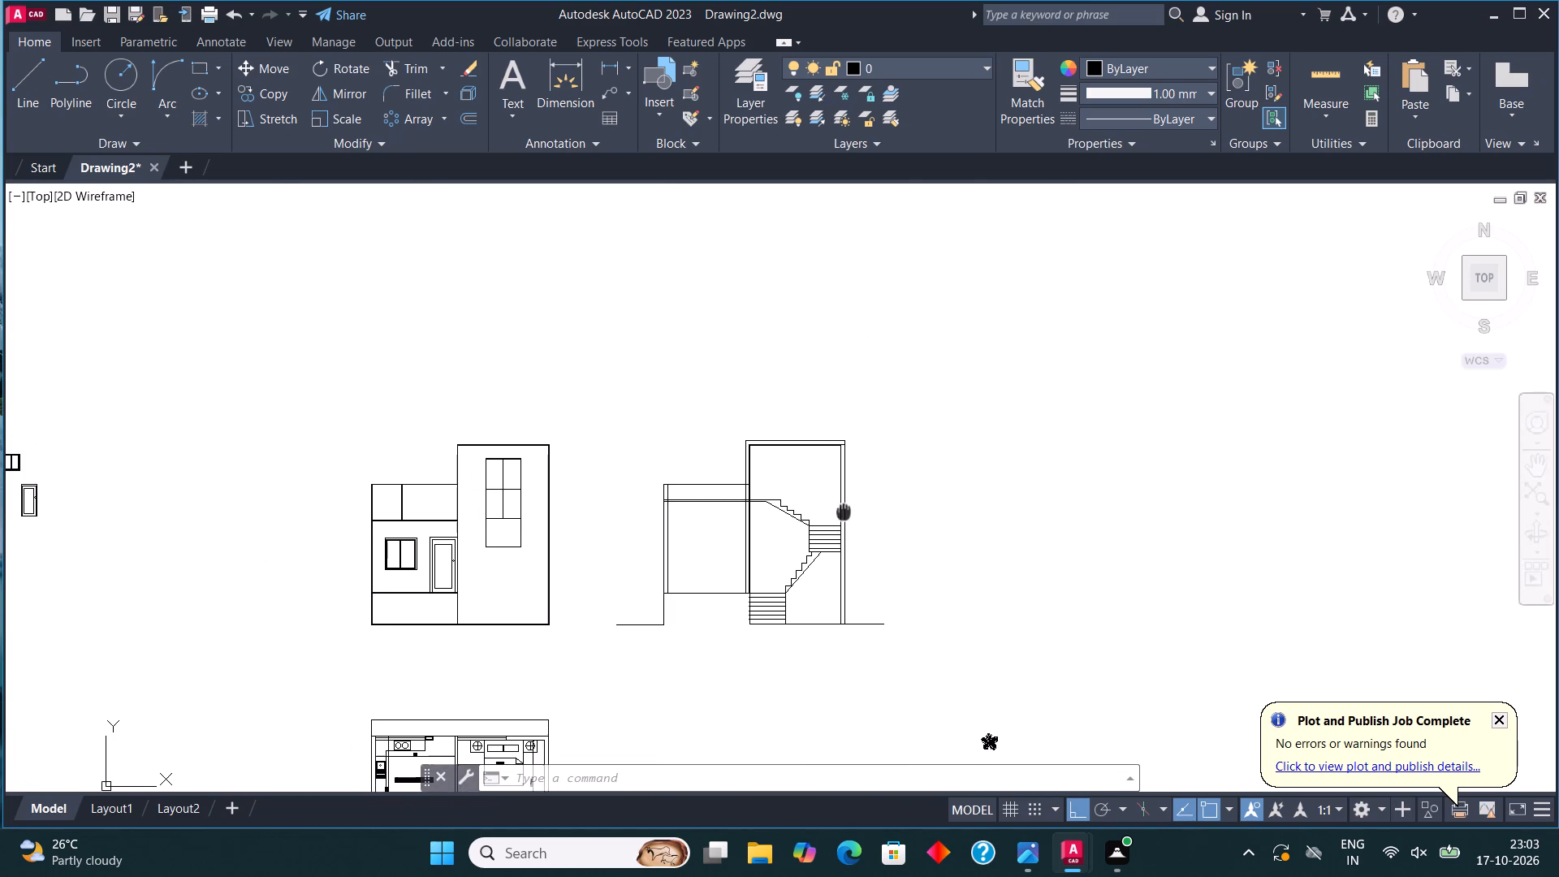
pyautogui.moveTo(844, 508); pyautogui.dragTo(847, 508, button='middle')
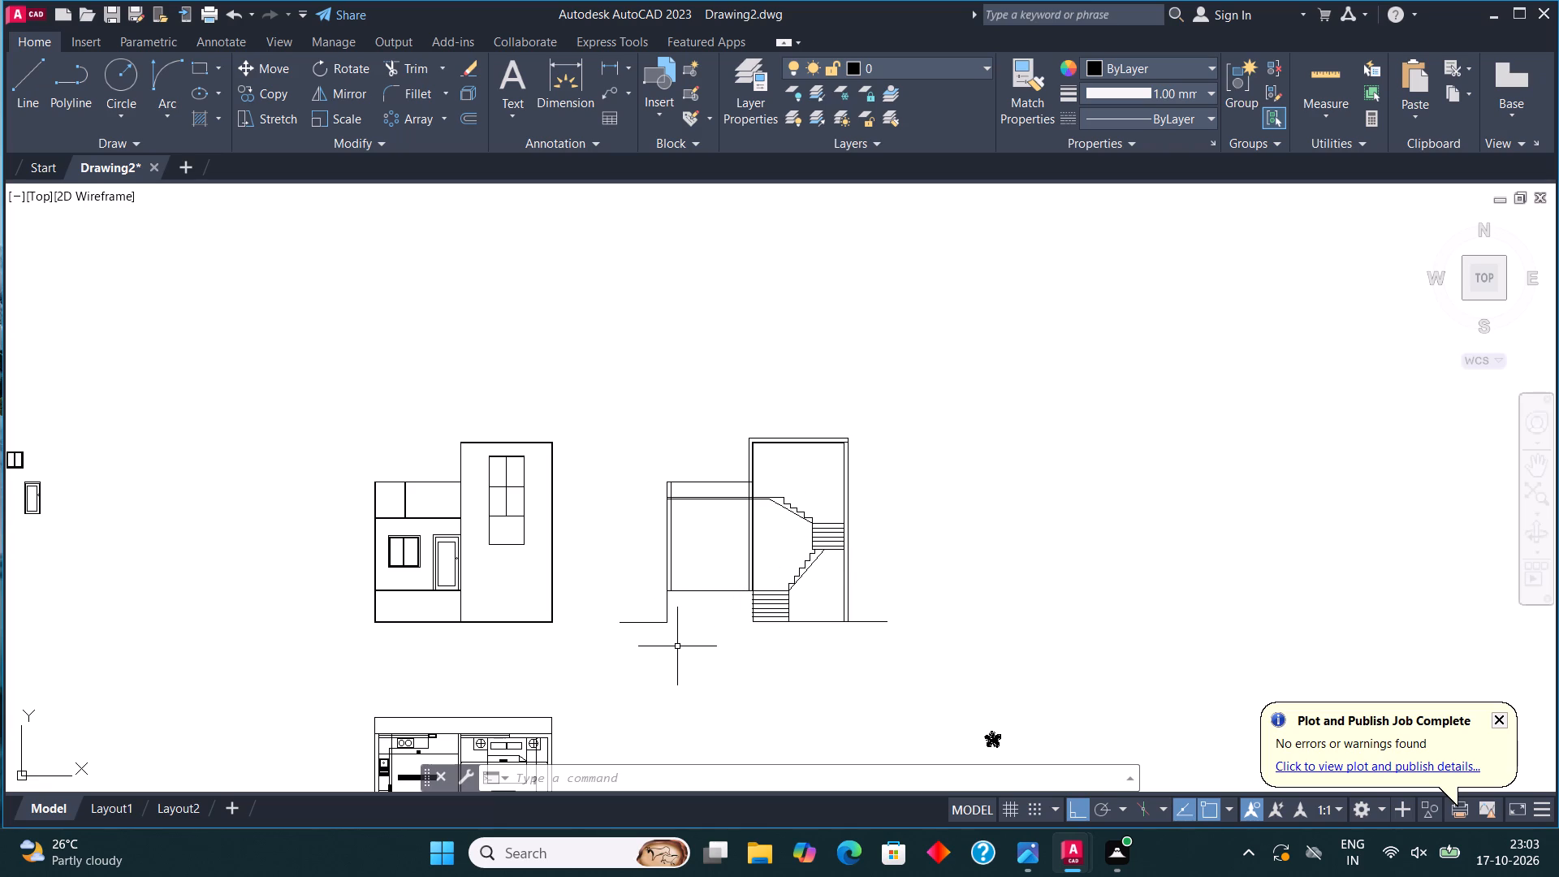
# Offset the section's ground lines outside the lower block, beneath the staircase and outside the tall block 1" downward.
pyautogui.scroll(2, 650, 646)
pyautogui.click(659, 615)
pyautogui.click(648, 561)
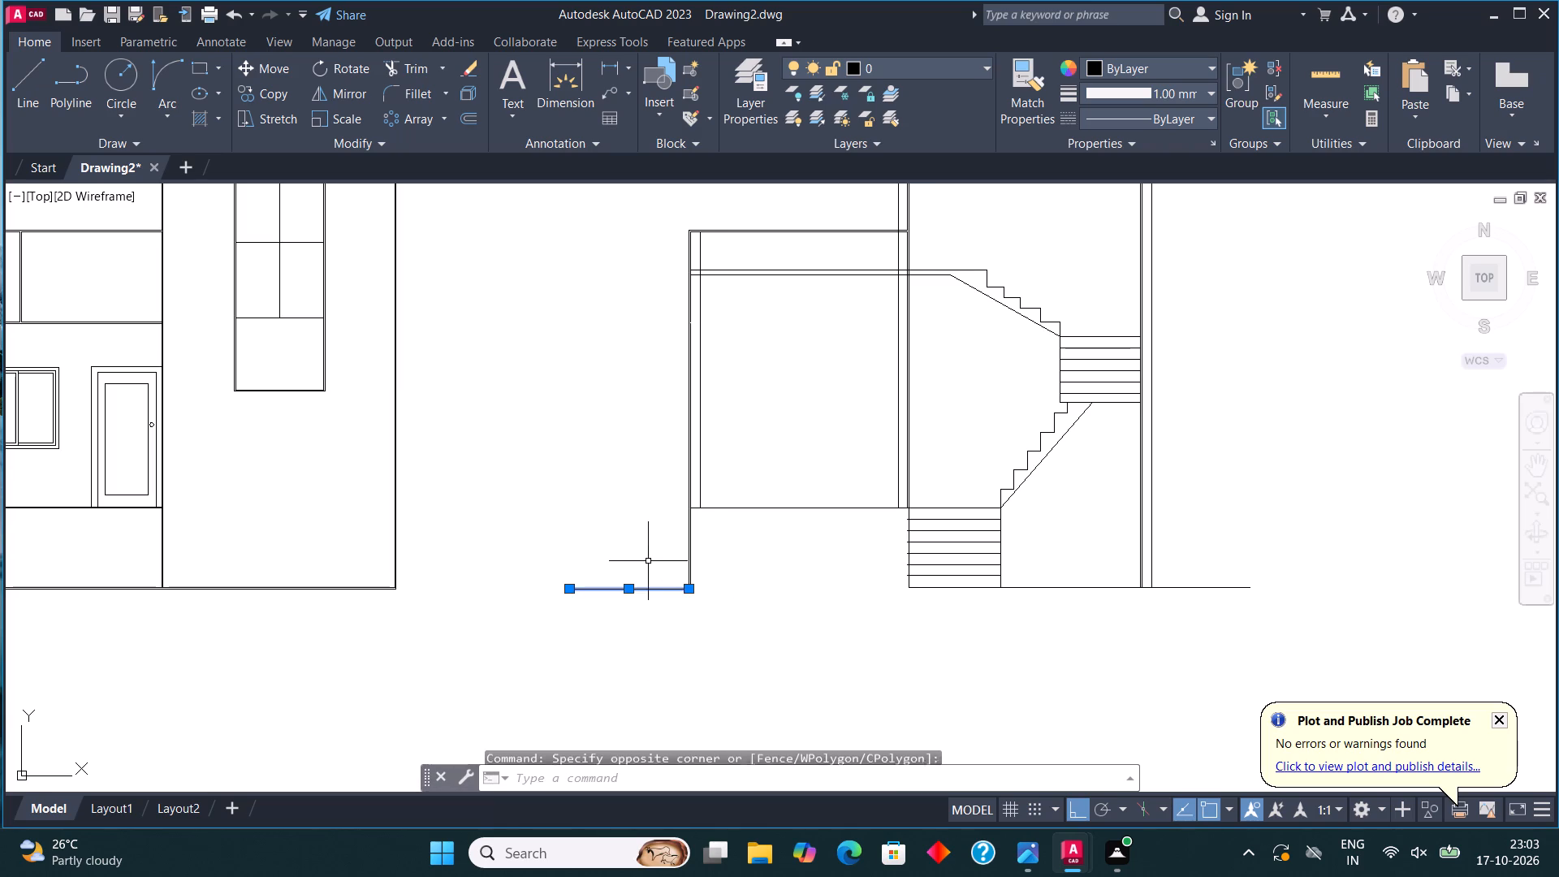
pyautogui.scroll(2, 650, 568)
pyautogui.click(468, 110)
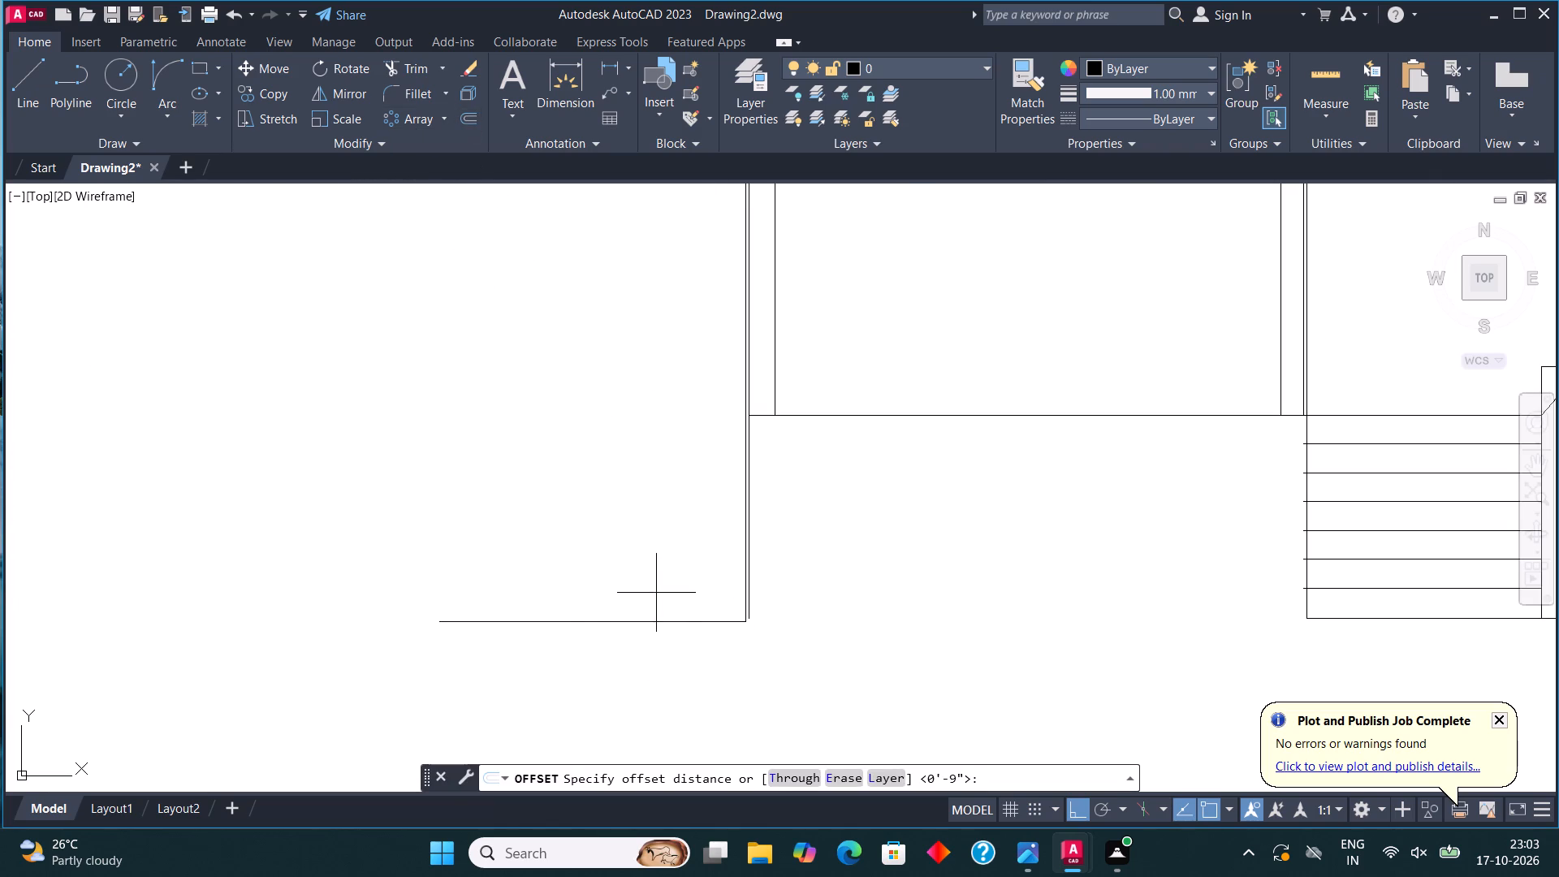
pyautogui.click(611, 622)
pyautogui.write('1"')
pyautogui.press('Return')
pyautogui.click(611, 662)
pyautogui.scroll(-3, 699, 585)
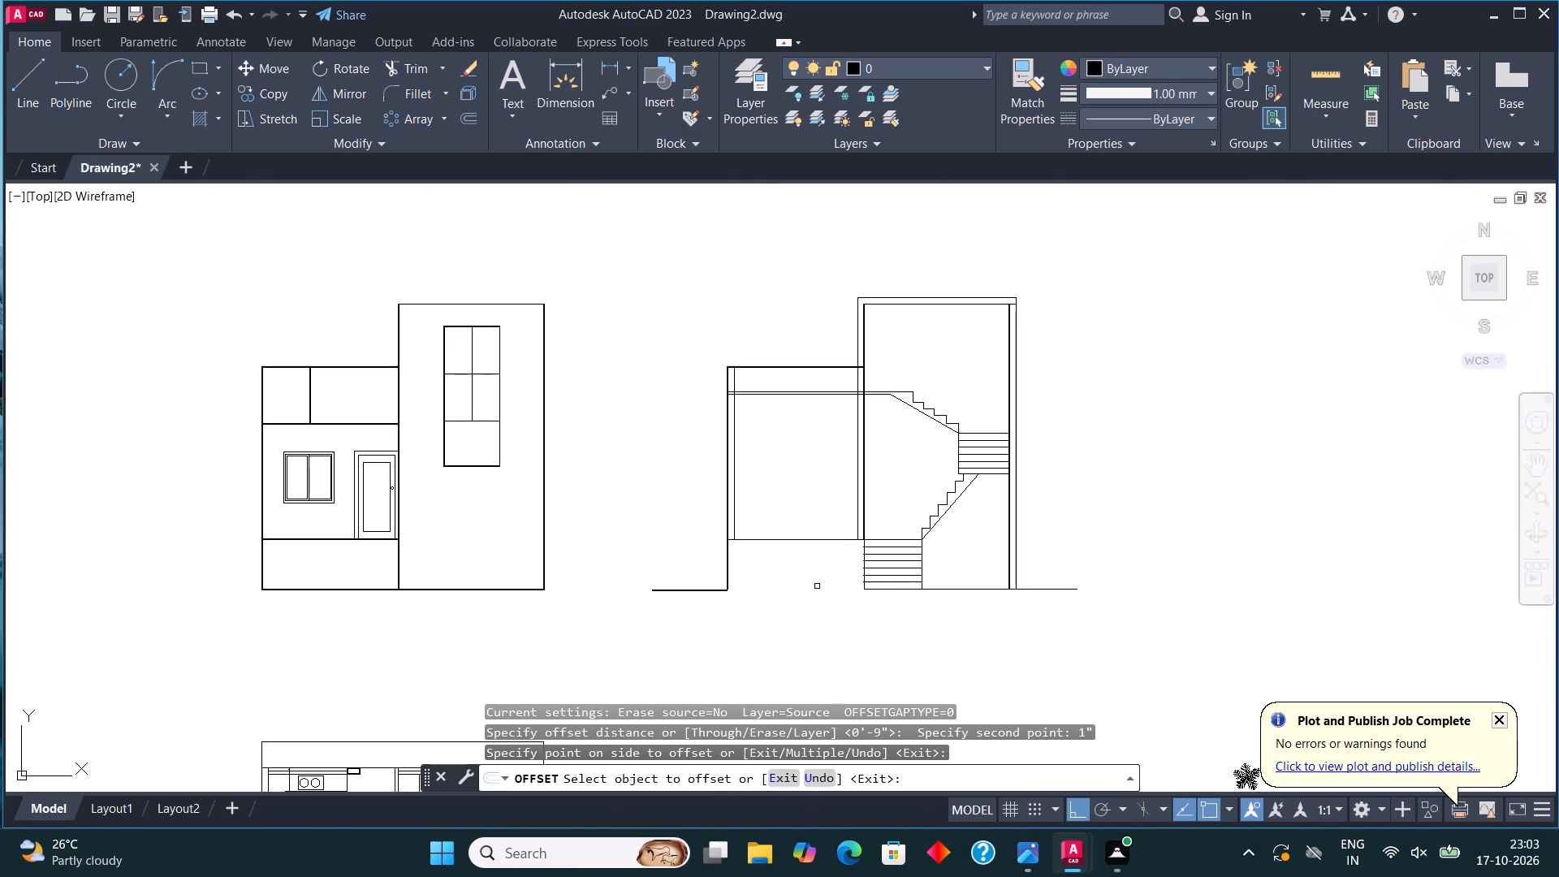
pyautogui.scroll(2, 1035, 616)
pyautogui.click(1042, 553)
pyautogui.click(1047, 579)
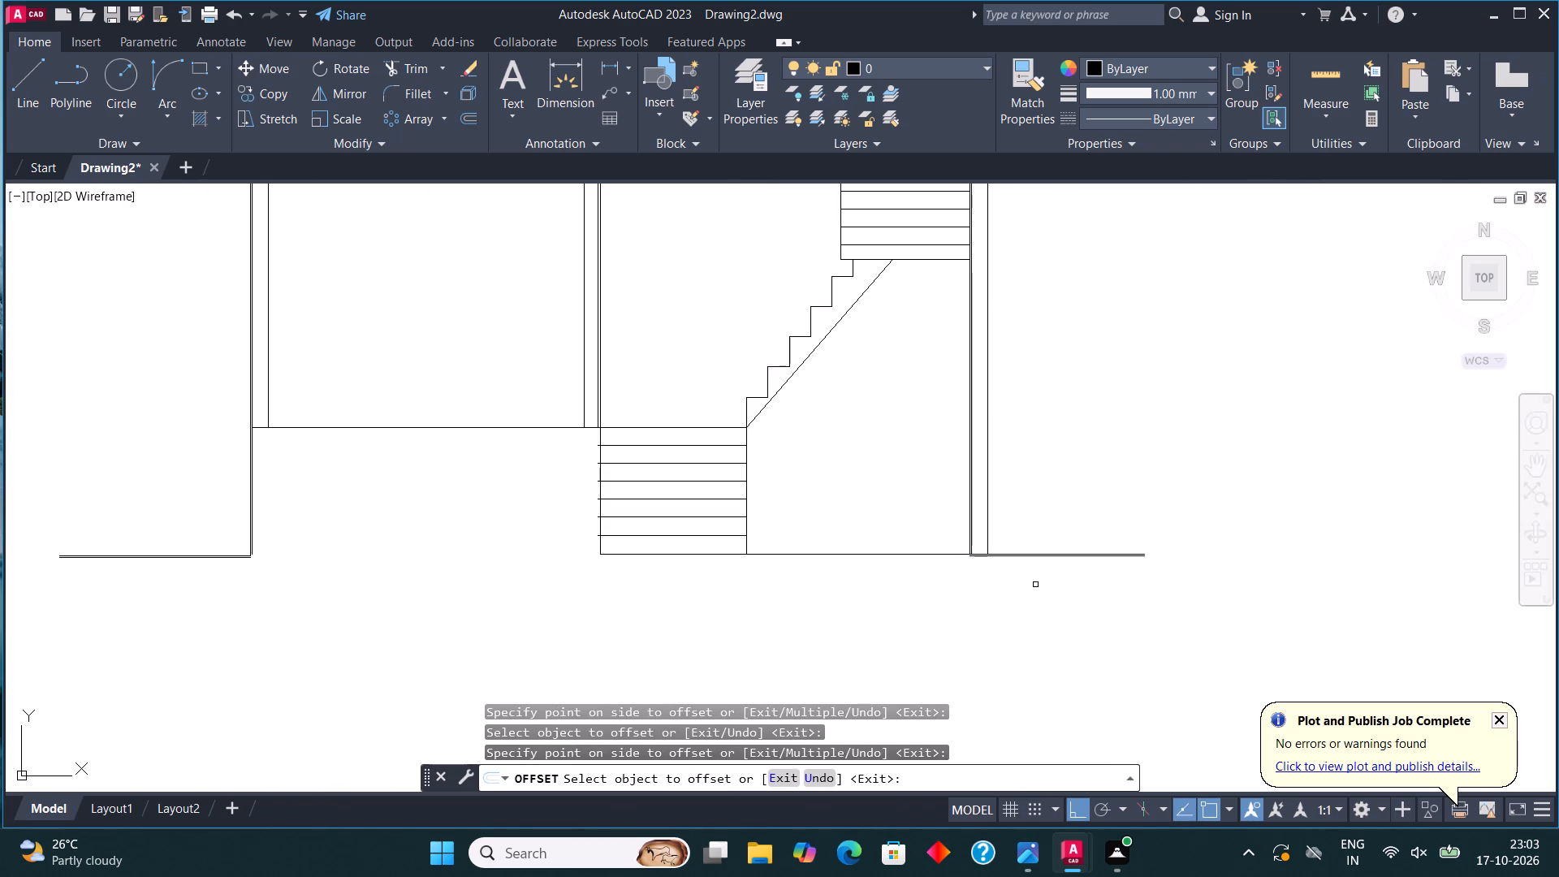
pyautogui.click(874, 555)
pyautogui.click(874, 584)
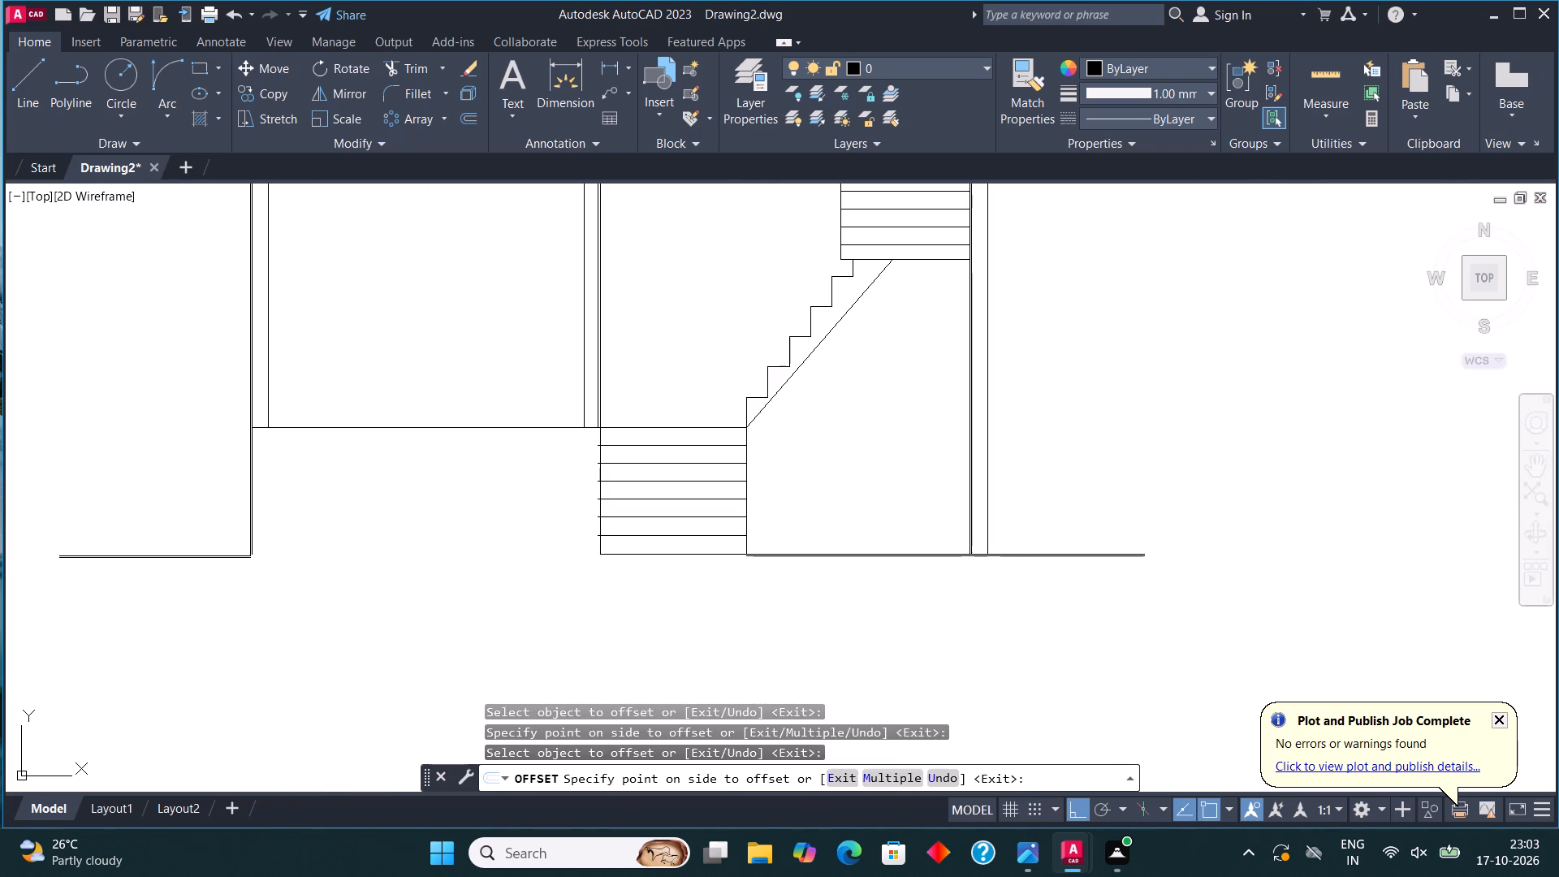
# Offset the lower flight's outer side line 1" toward its steps, and its top line and the lower block's floor line 1" downward.
pyautogui.scroll(1, 721, 469)
pyautogui.click(760, 492)
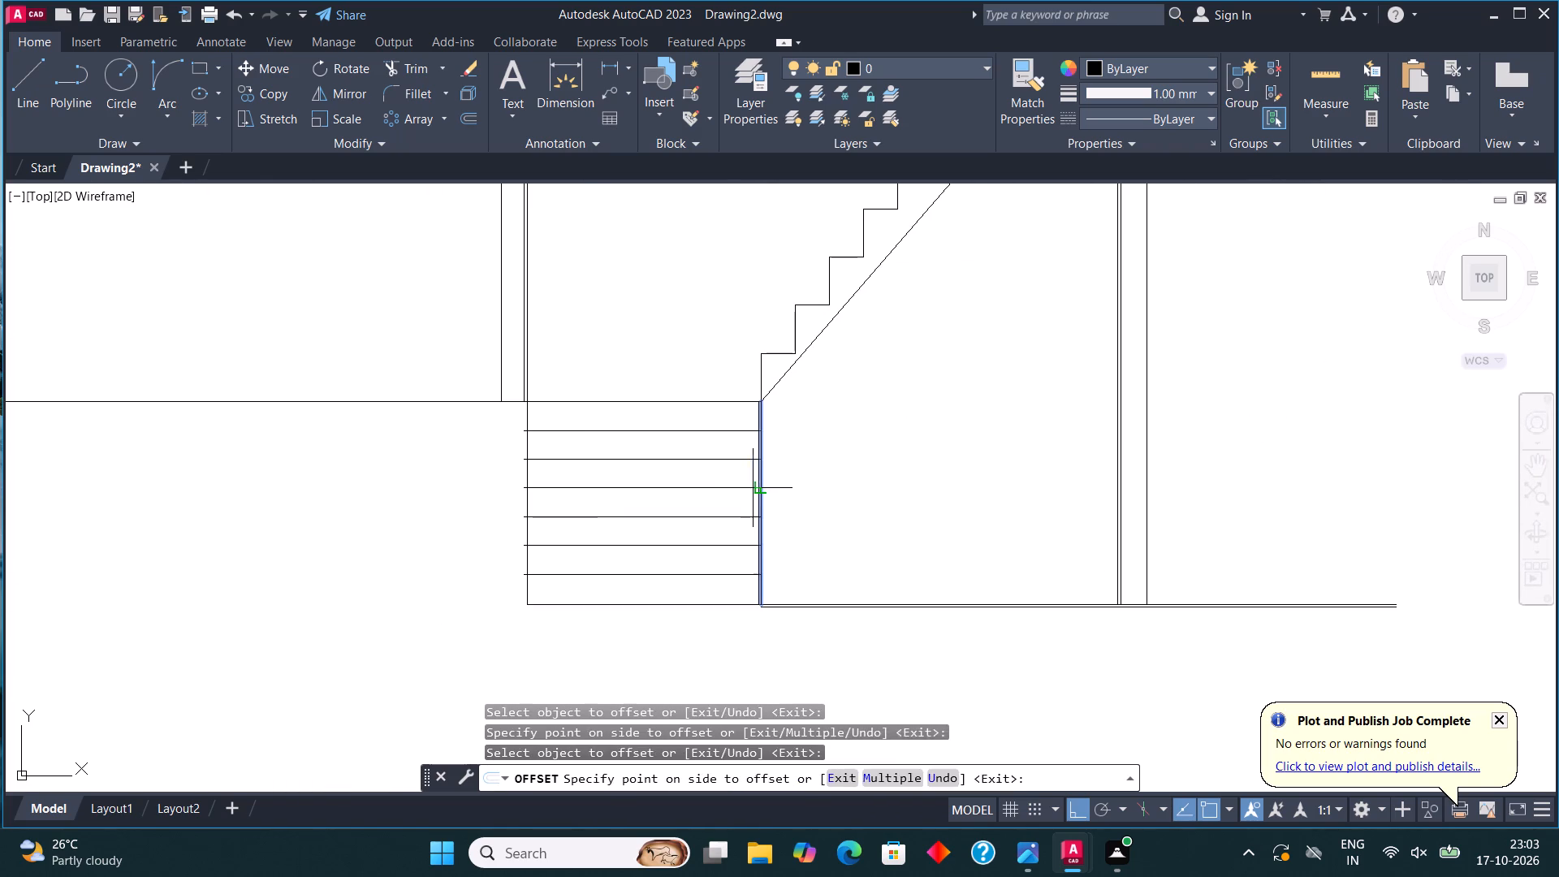
pyautogui.click(743, 477)
pyautogui.click(715, 404)
pyautogui.click(713, 421)
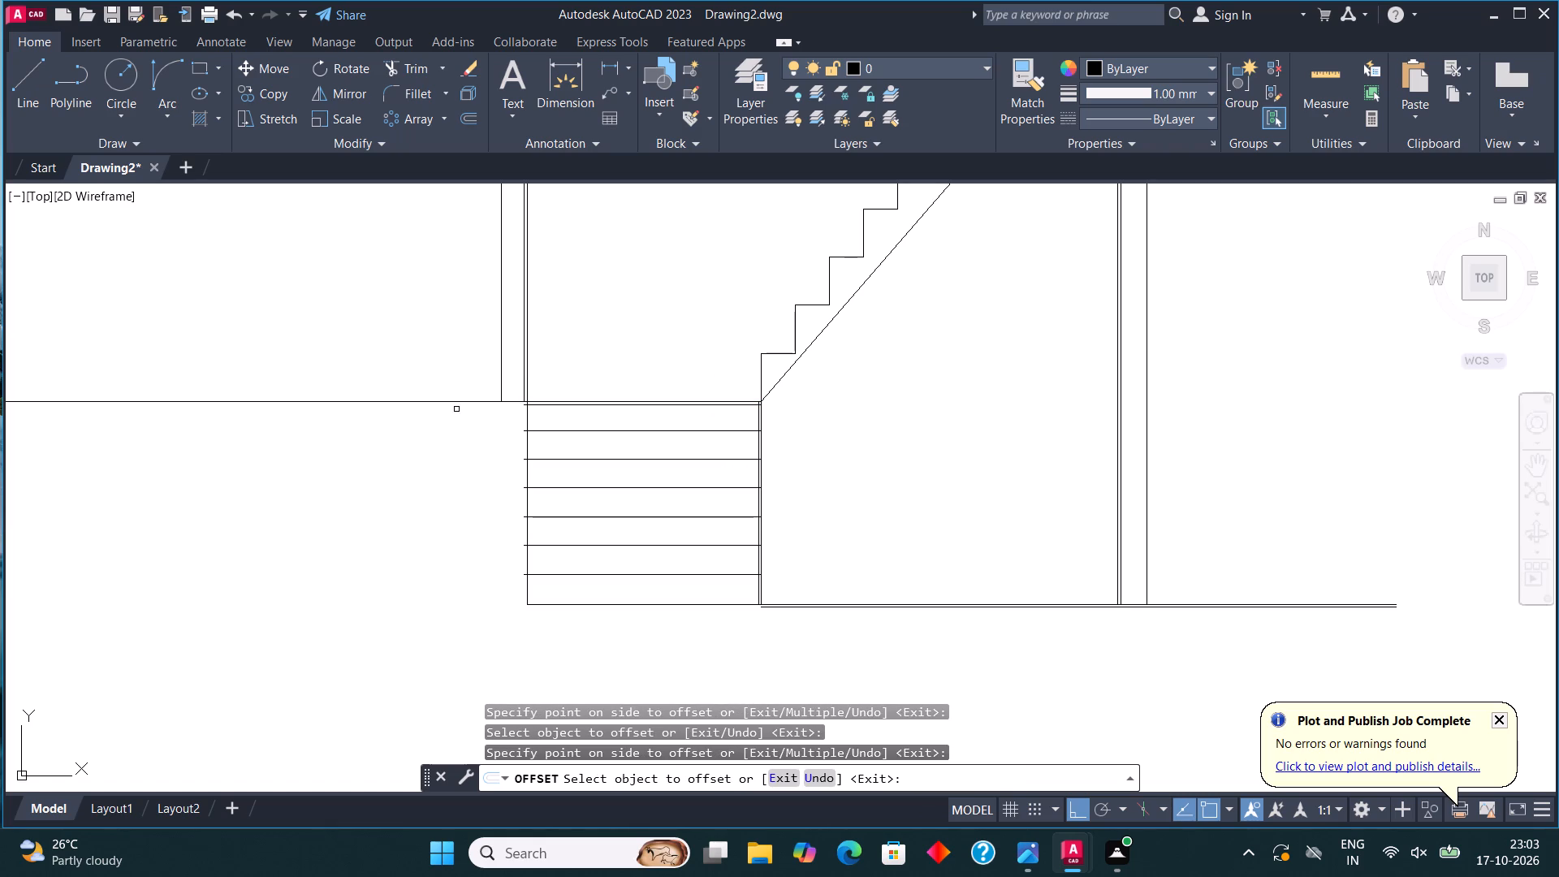
pyautogui.moveTo(455, 404); pyautogui.dragTo(455, 425)
pyautogui.click(455, 447)
pyautogui.scroll(-3, 465, 471)
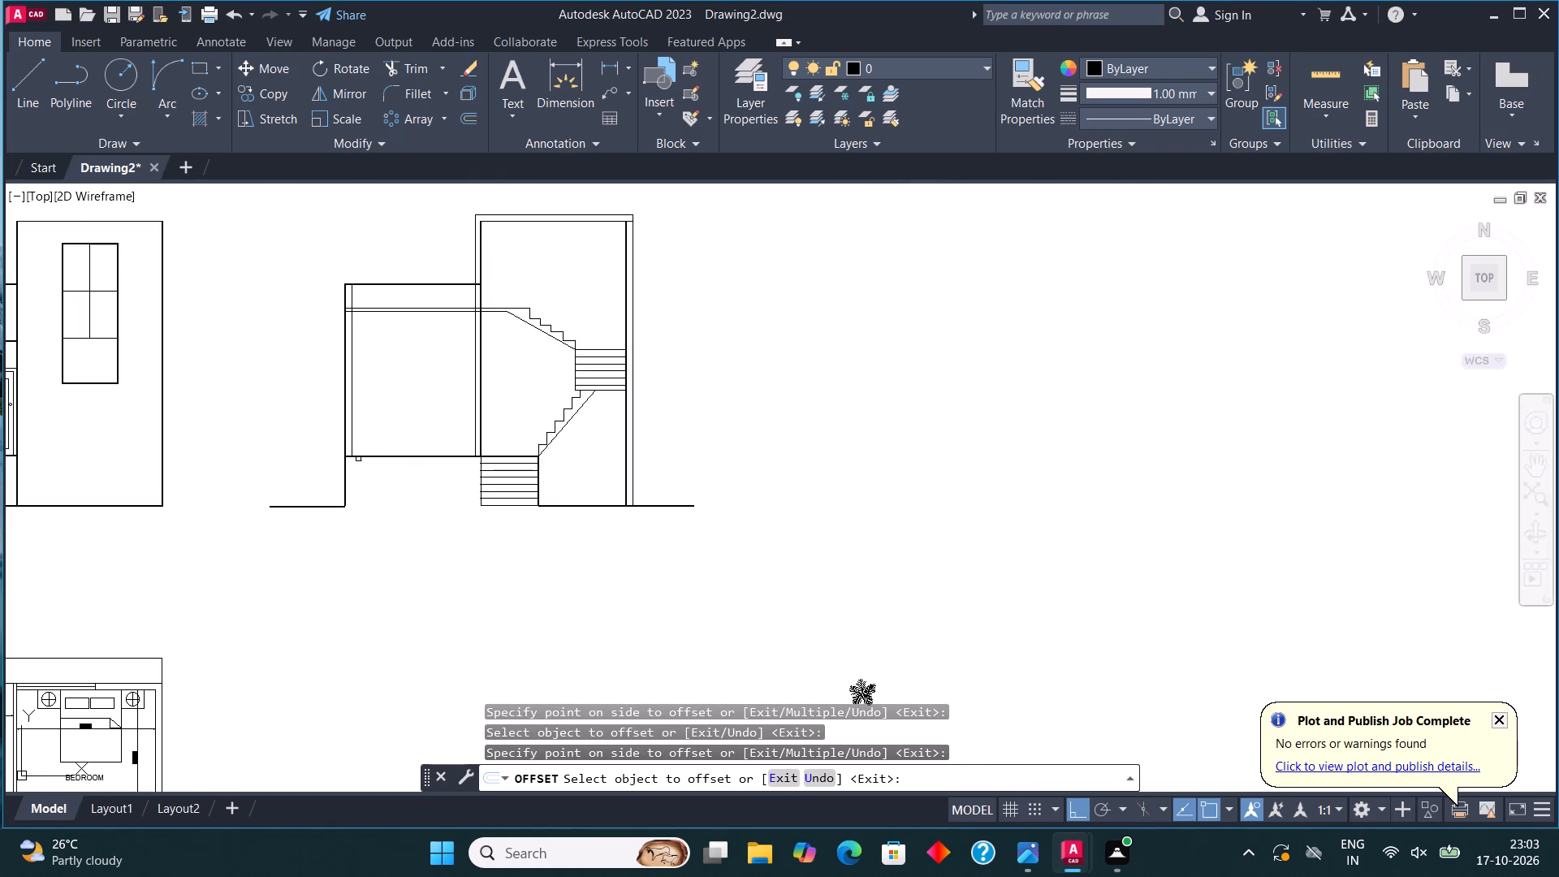
# Fillet the offset ground line with the lower block's inner outer-wall line to close the corner at the wall's base.
pyautogui.scroll(2, 356, 459)
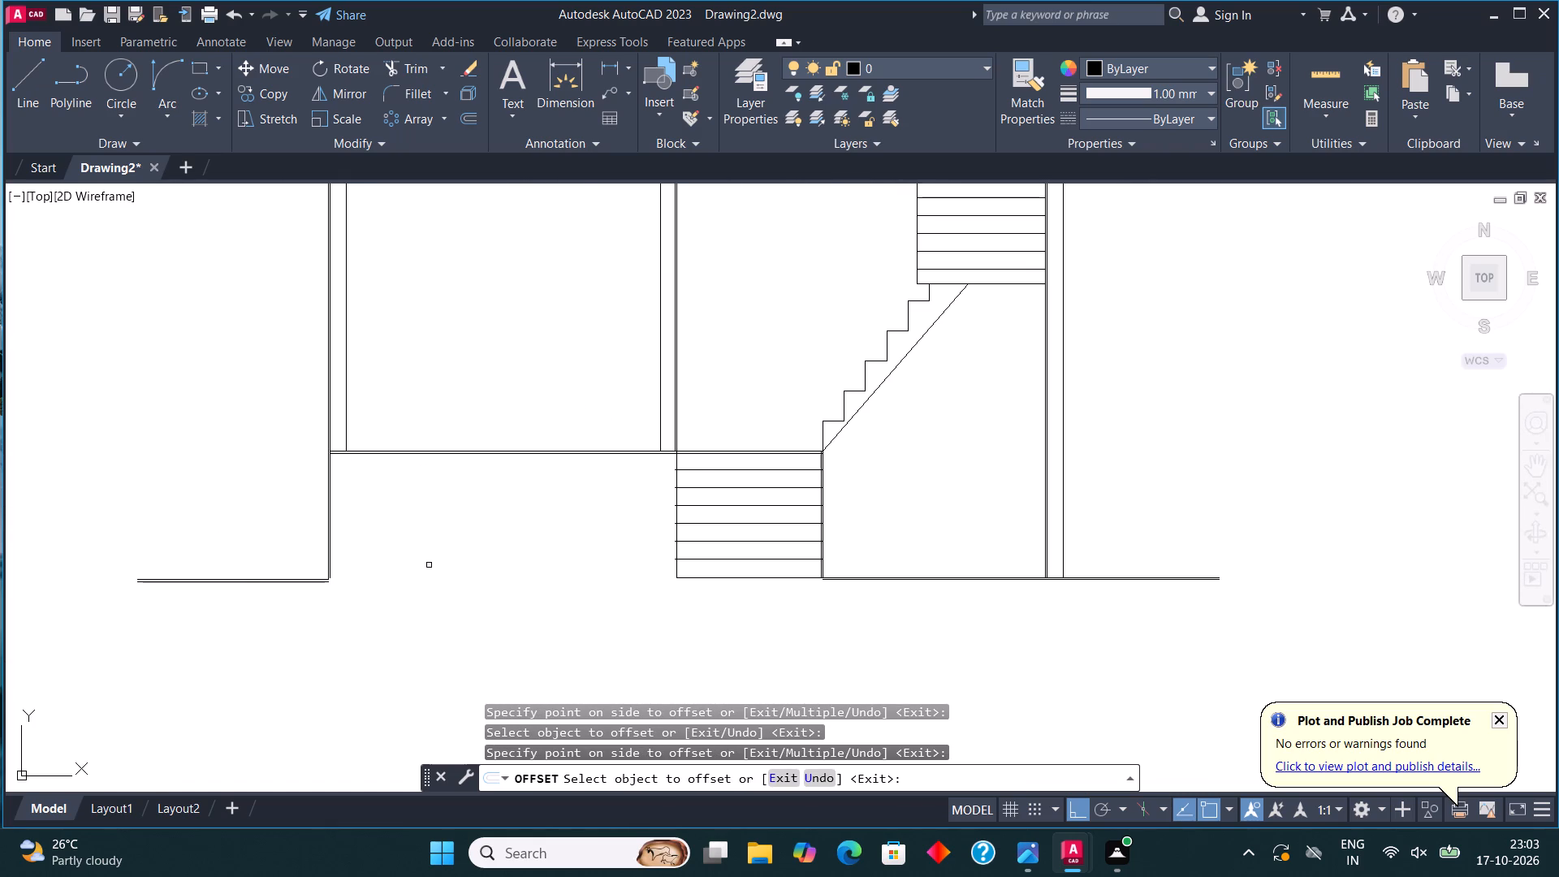
pyautogui.scroll(-2, 432, 572)
pyautogui.moveTo(436, 547); pyautogui.dragTo(580, 542, button='middle')
pyautogui.scroll(3, 556, 577)
pyautogui.scroll(1, 445, 586)
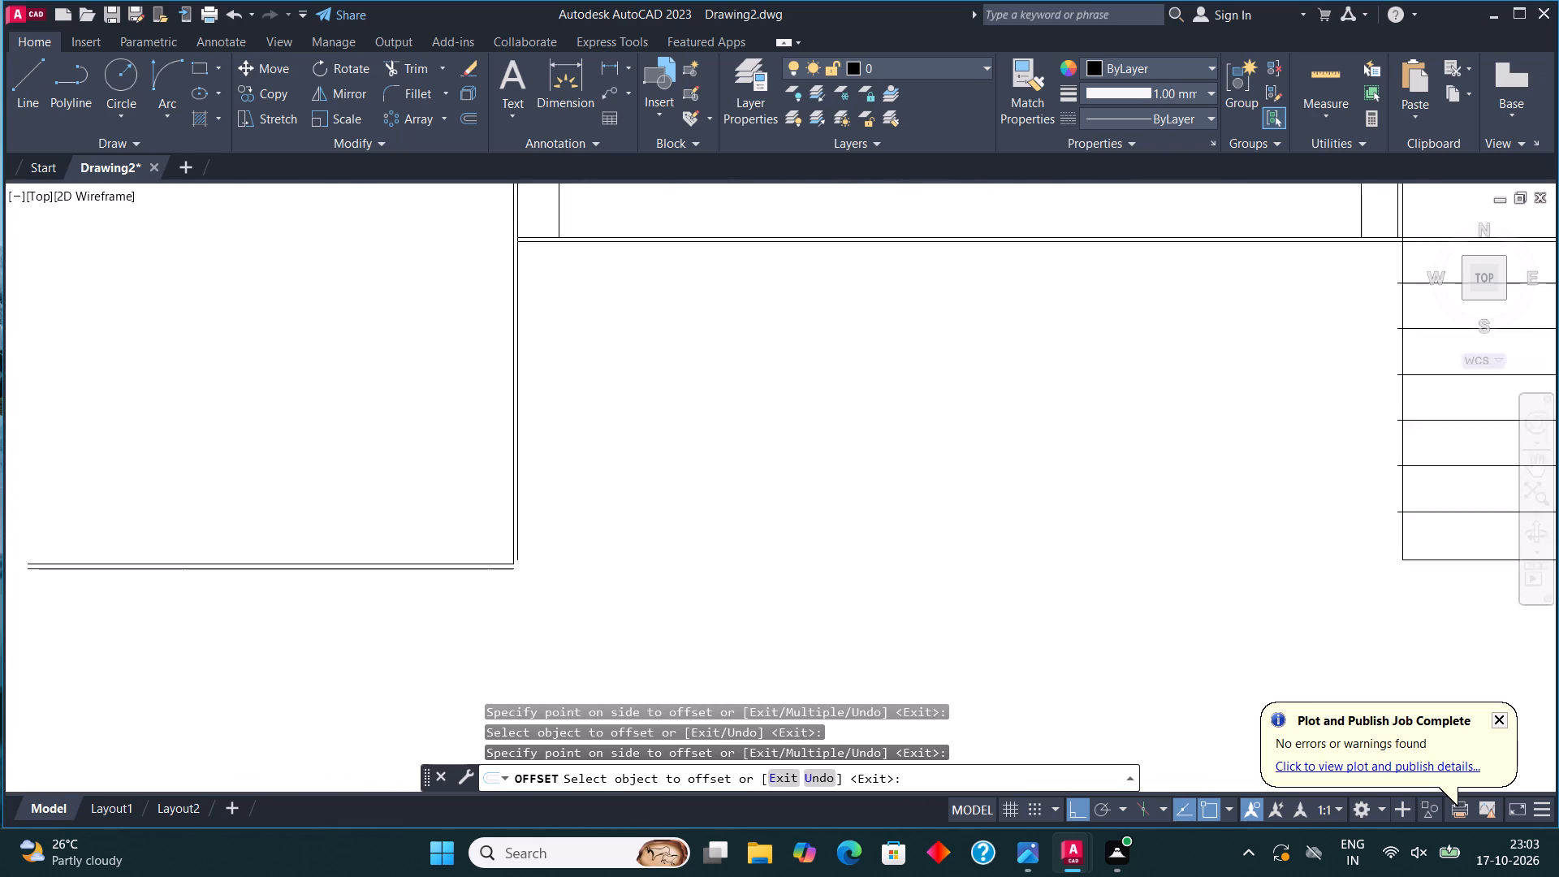
pyautogui.scroll(1, 445, 586)
pyautogui.press('Escape')
pyautogui.click(421, 92)
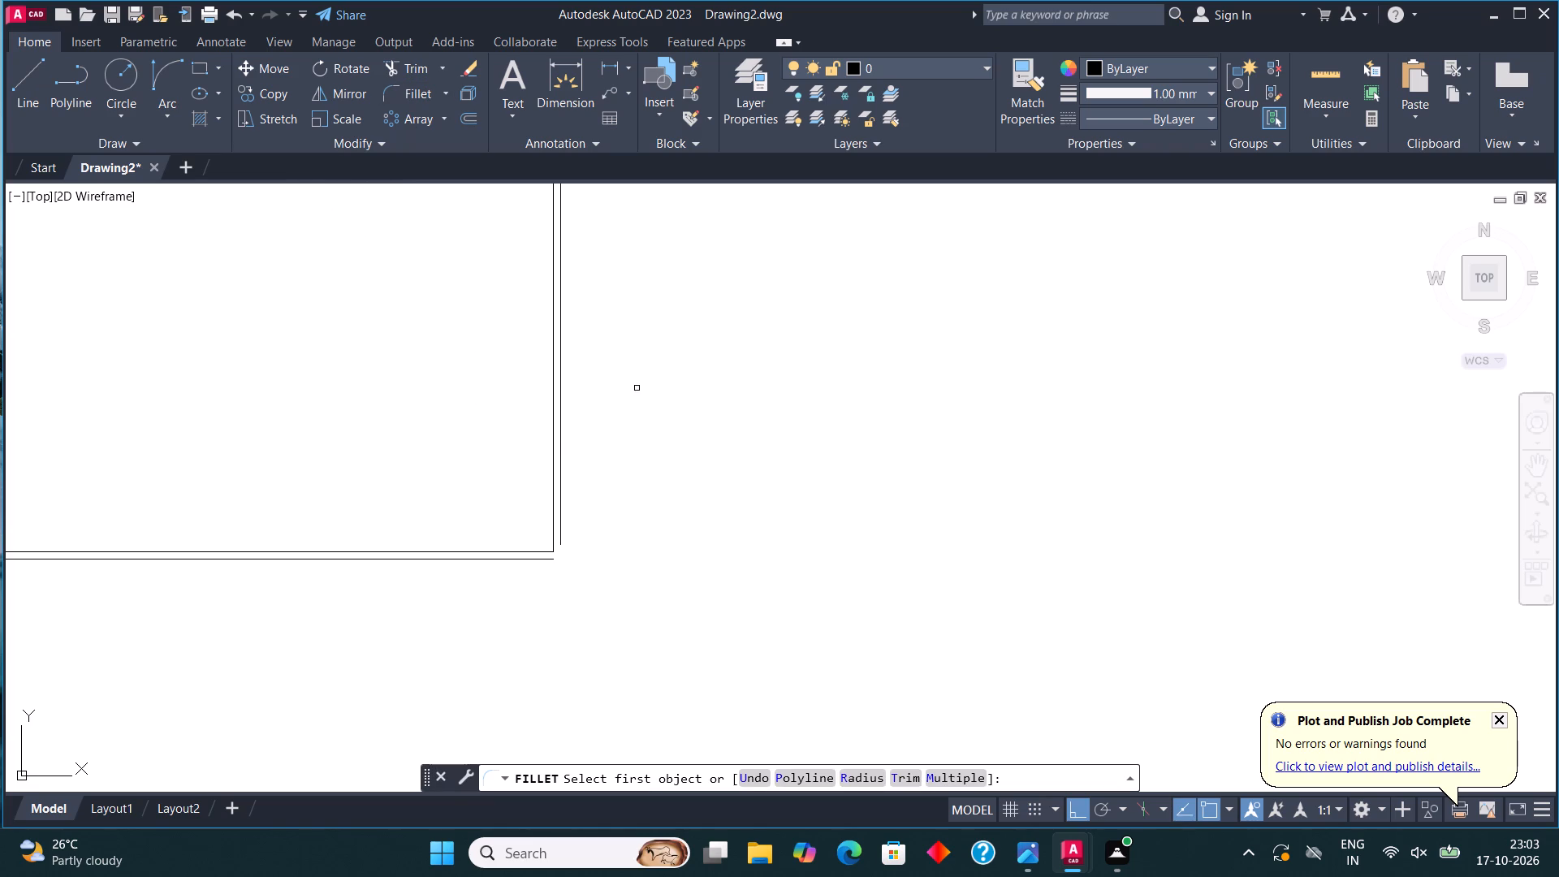
pyautogui.click(534, 558)
pyautogui.click(559, 513)
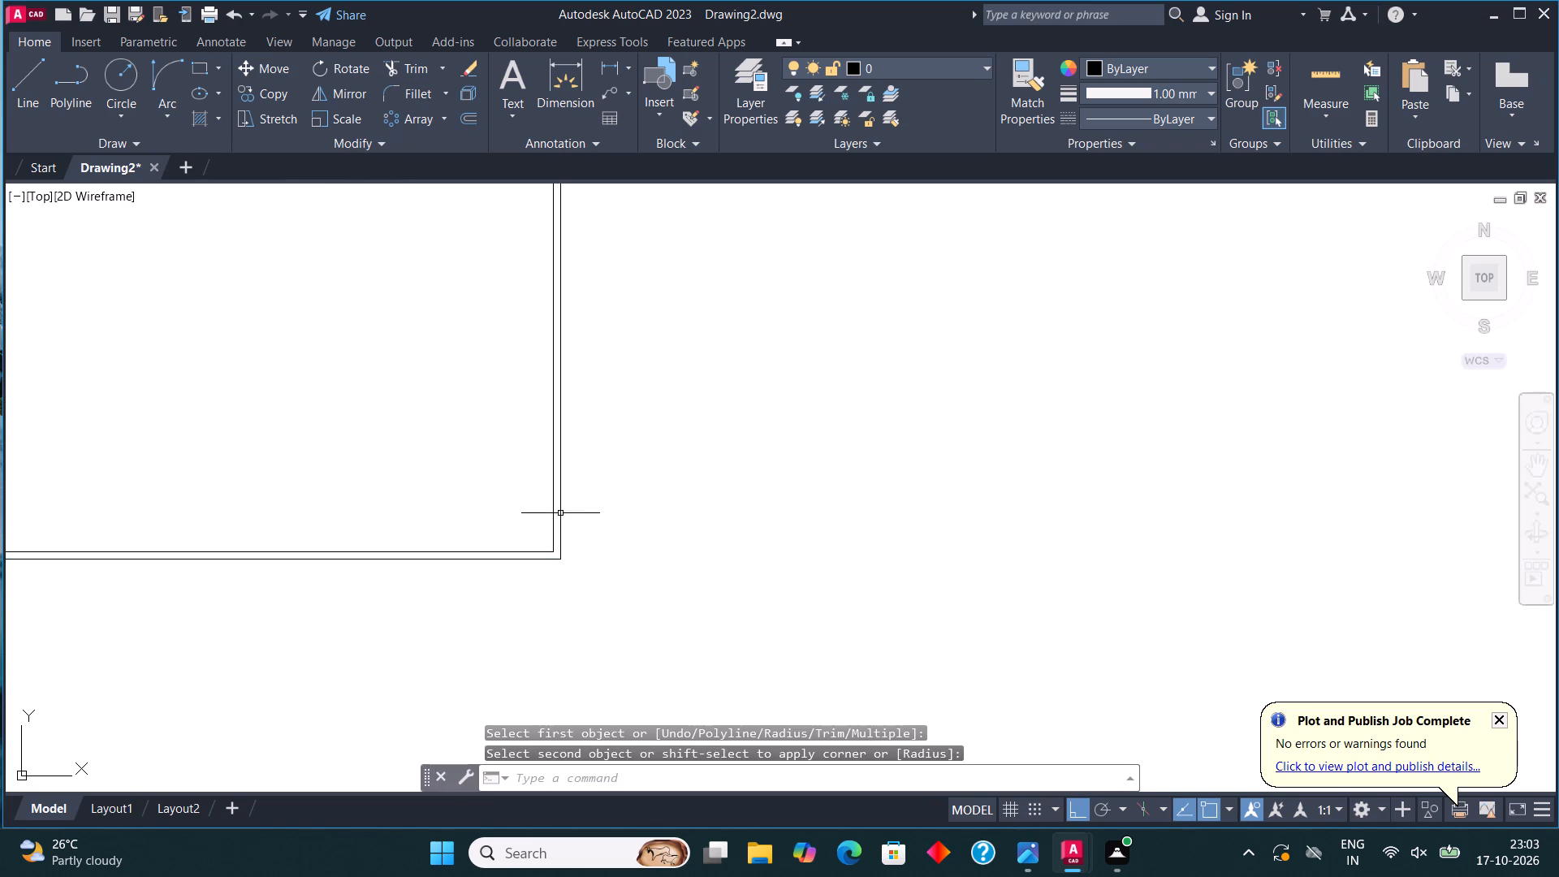
# Fillet the lower flight's offset side line with the offset ground line to close the corner at the stair's foot.
pyautogui.scroll(-3, 568, 531)
pyautogui.scroll(3, 416, 538)
pyautogui.scroll(-3, 353, 537)
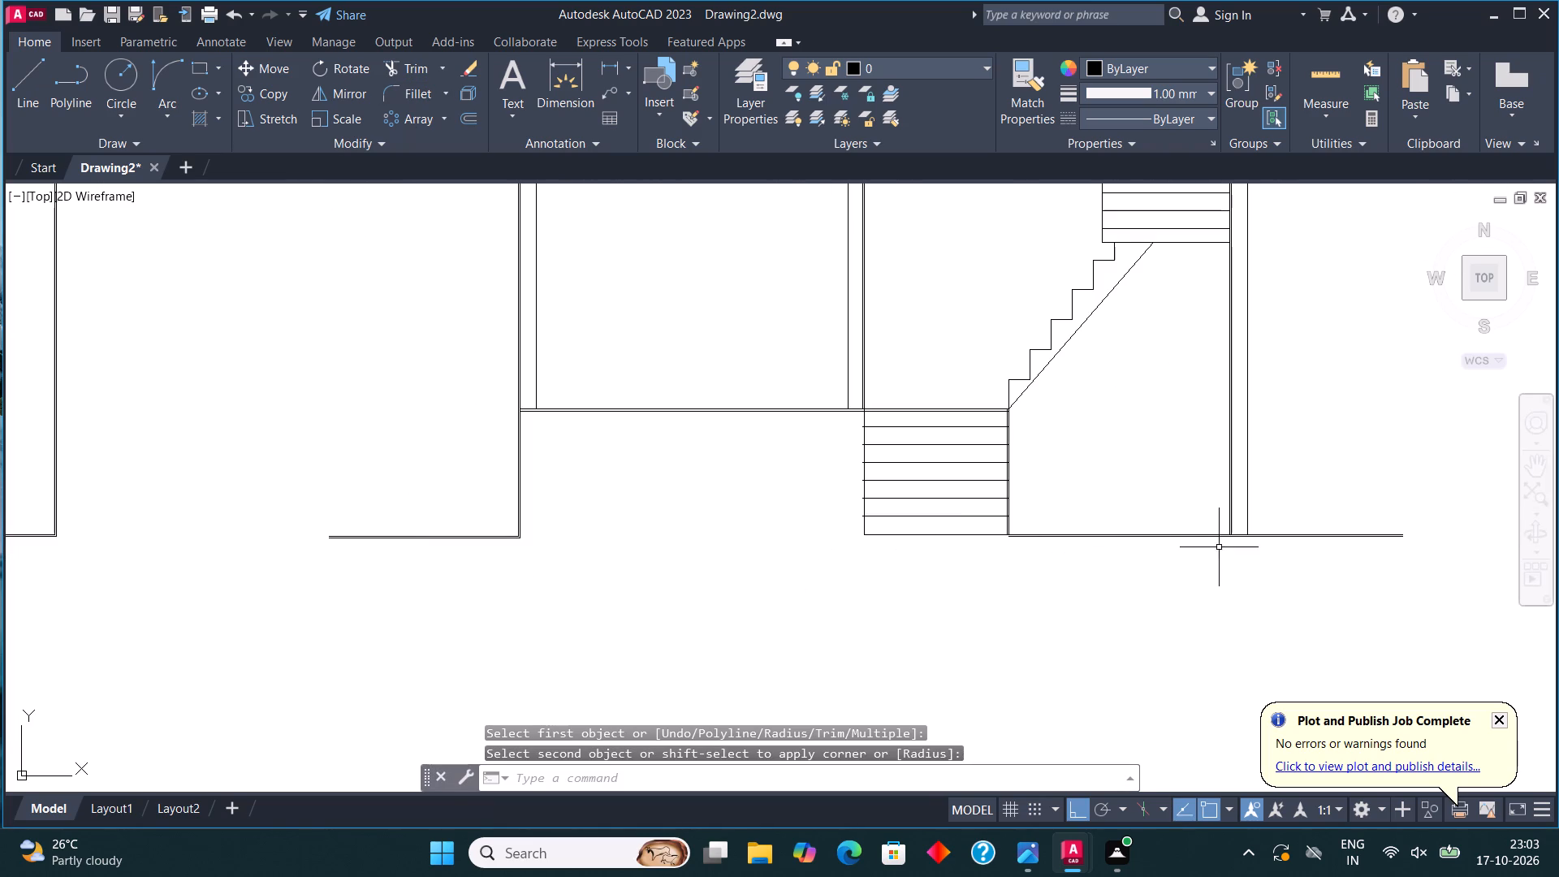
pyautogui.scroll(3, 1220, 547)
pyautogui.scroll(3, 345, 486)
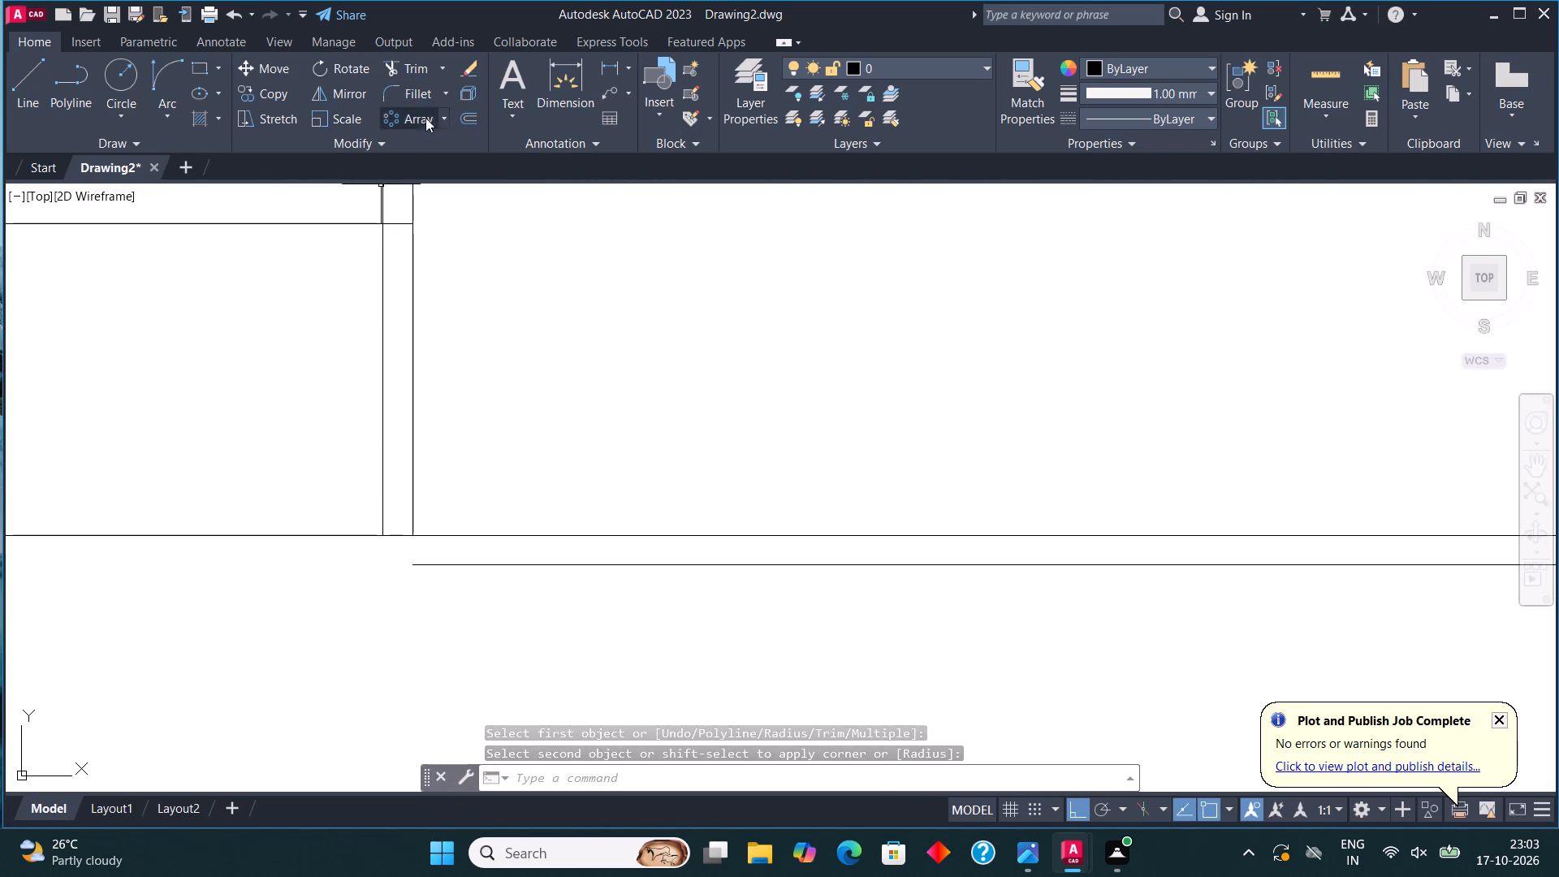
pyautogui.click(429, 98)
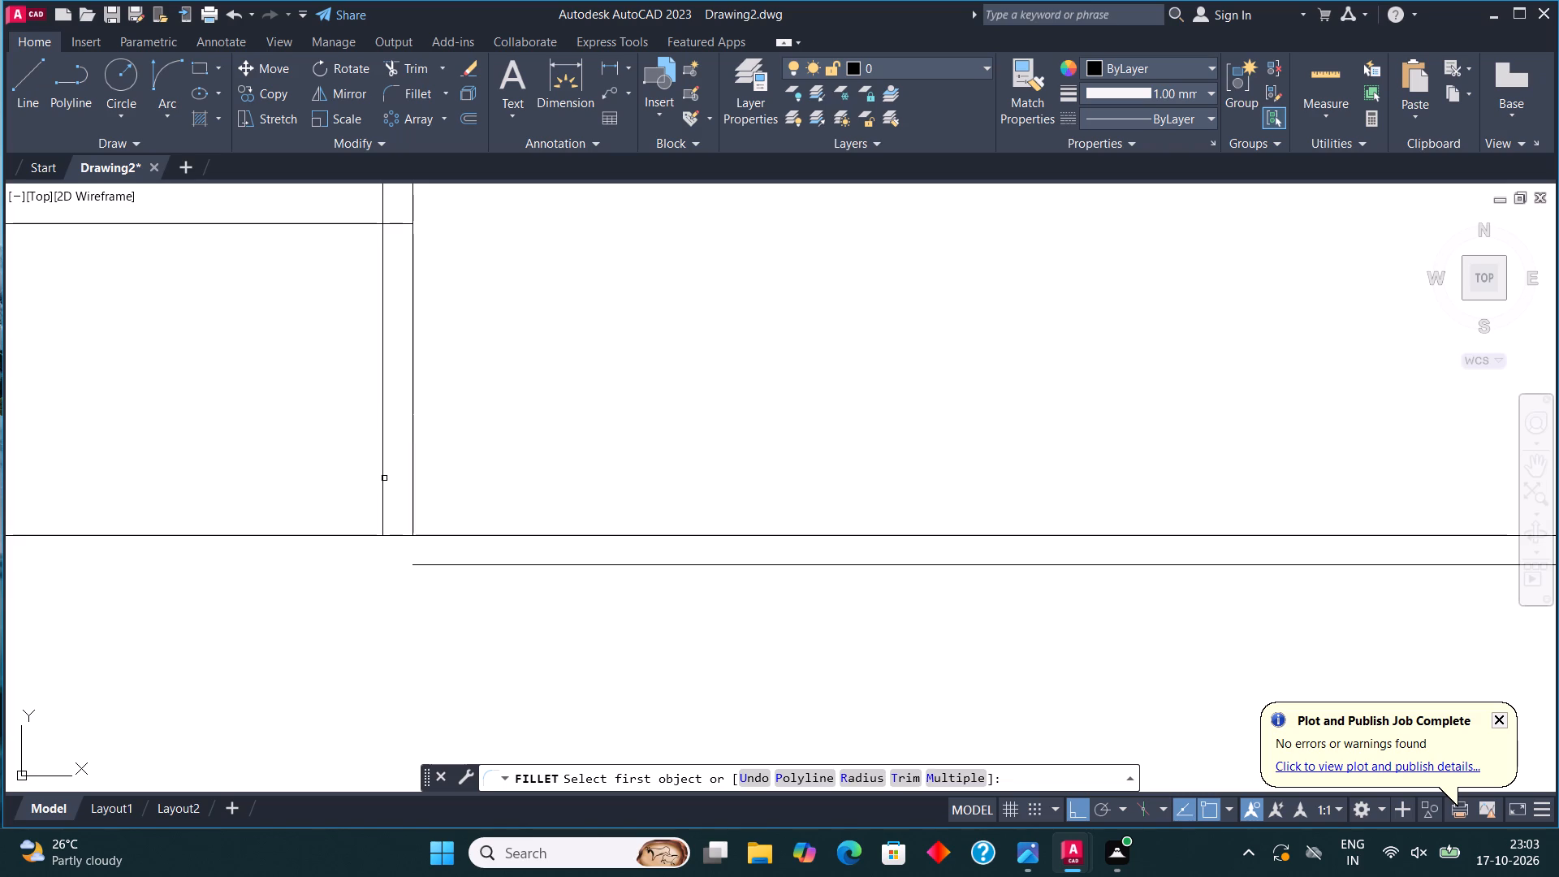
pyautogui.click(384, 478)
pyautogui.click(448, 565)
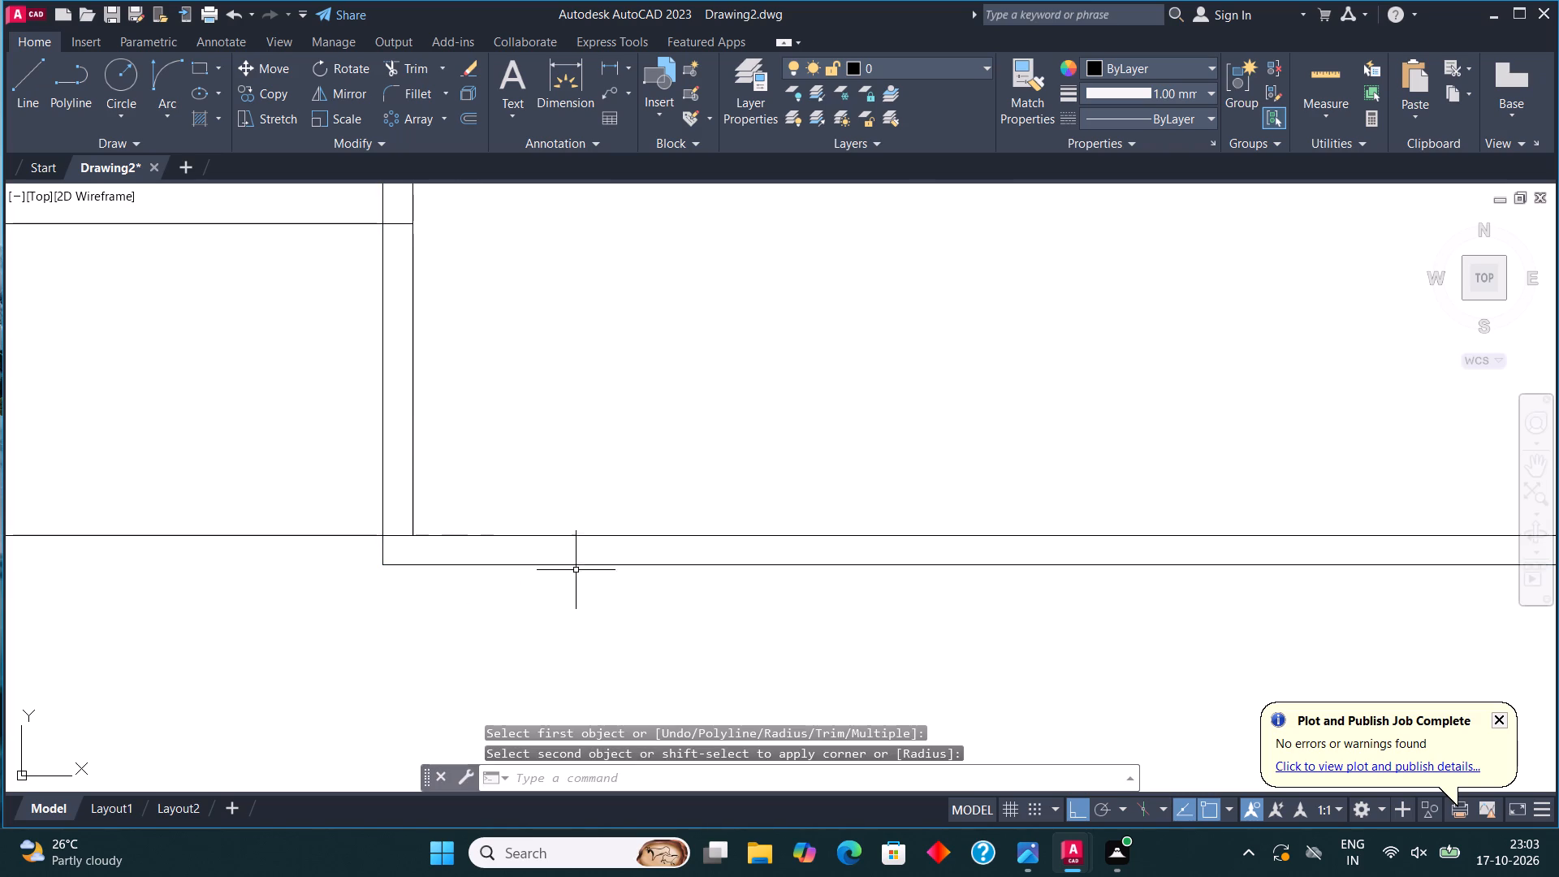
# Draw a narrow rectangle across the wall between the two blocks, just below the slab that meets the upper flight.
pyautogui.scroll(-4, 588, 573)
pyautogui.scroll(-2, 631, 509)
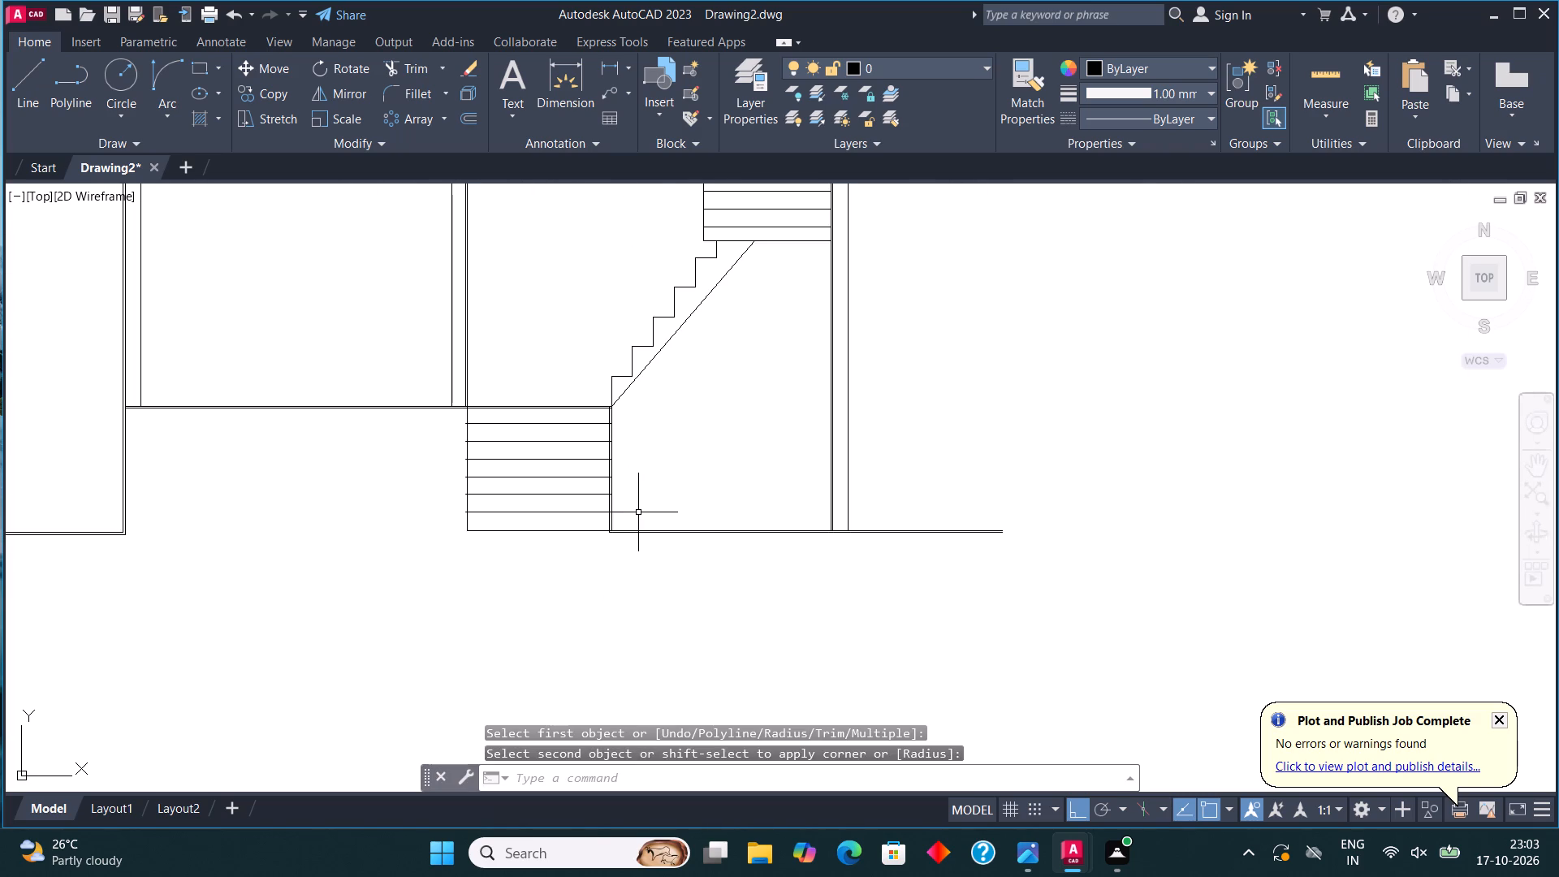
pyautogui.moveTo(586, 488); pyautogui.dragTo(769, 630, button='middle')
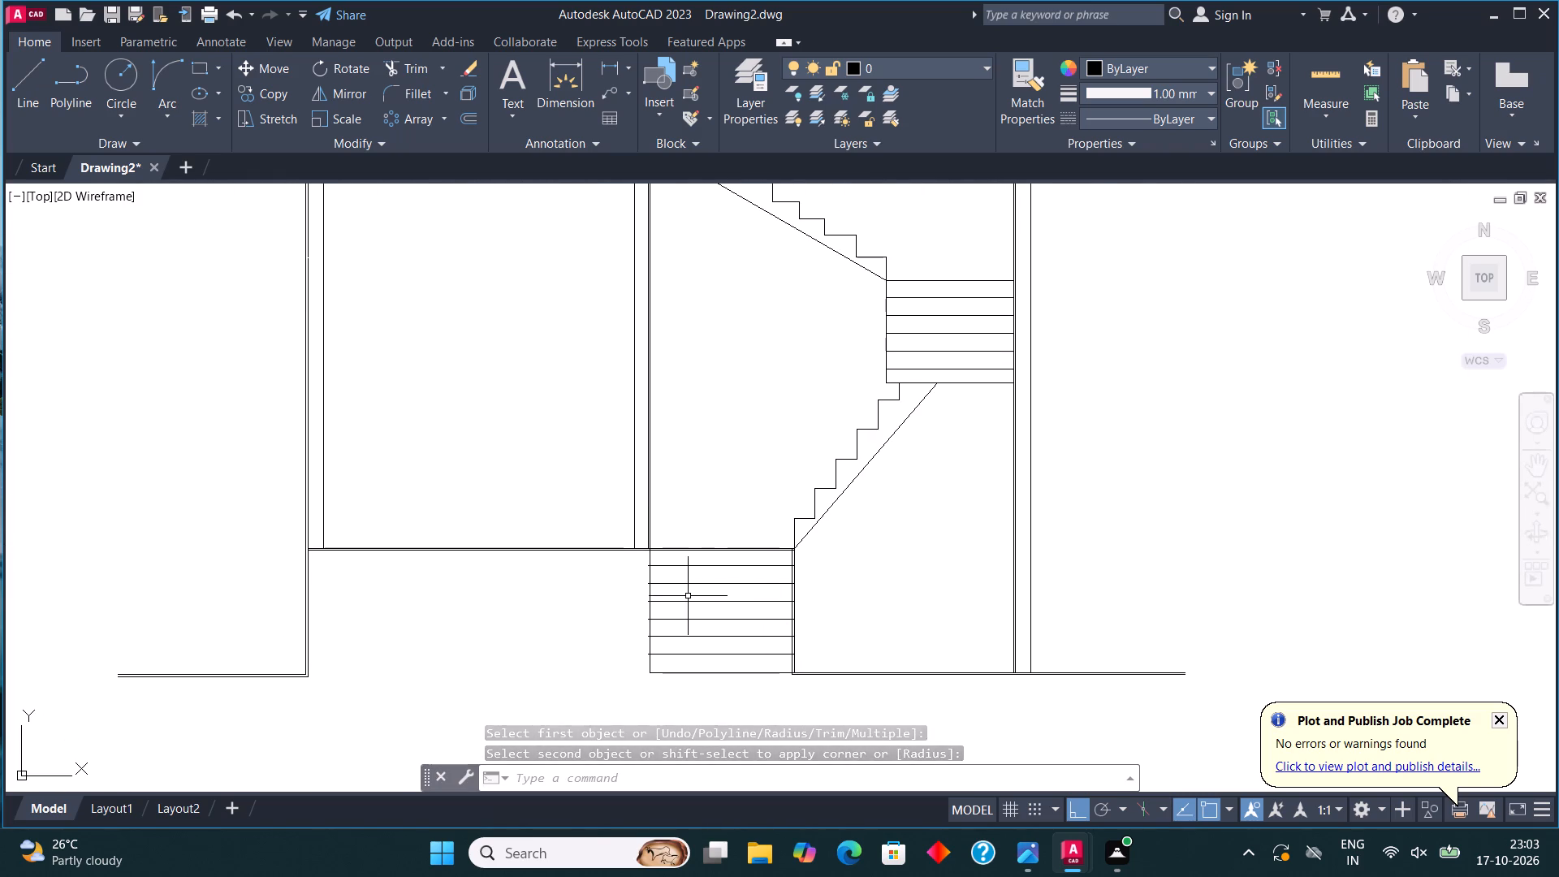
pyautogui.scroll(-1, 681, 596)
pyautogui.click(199, 71)
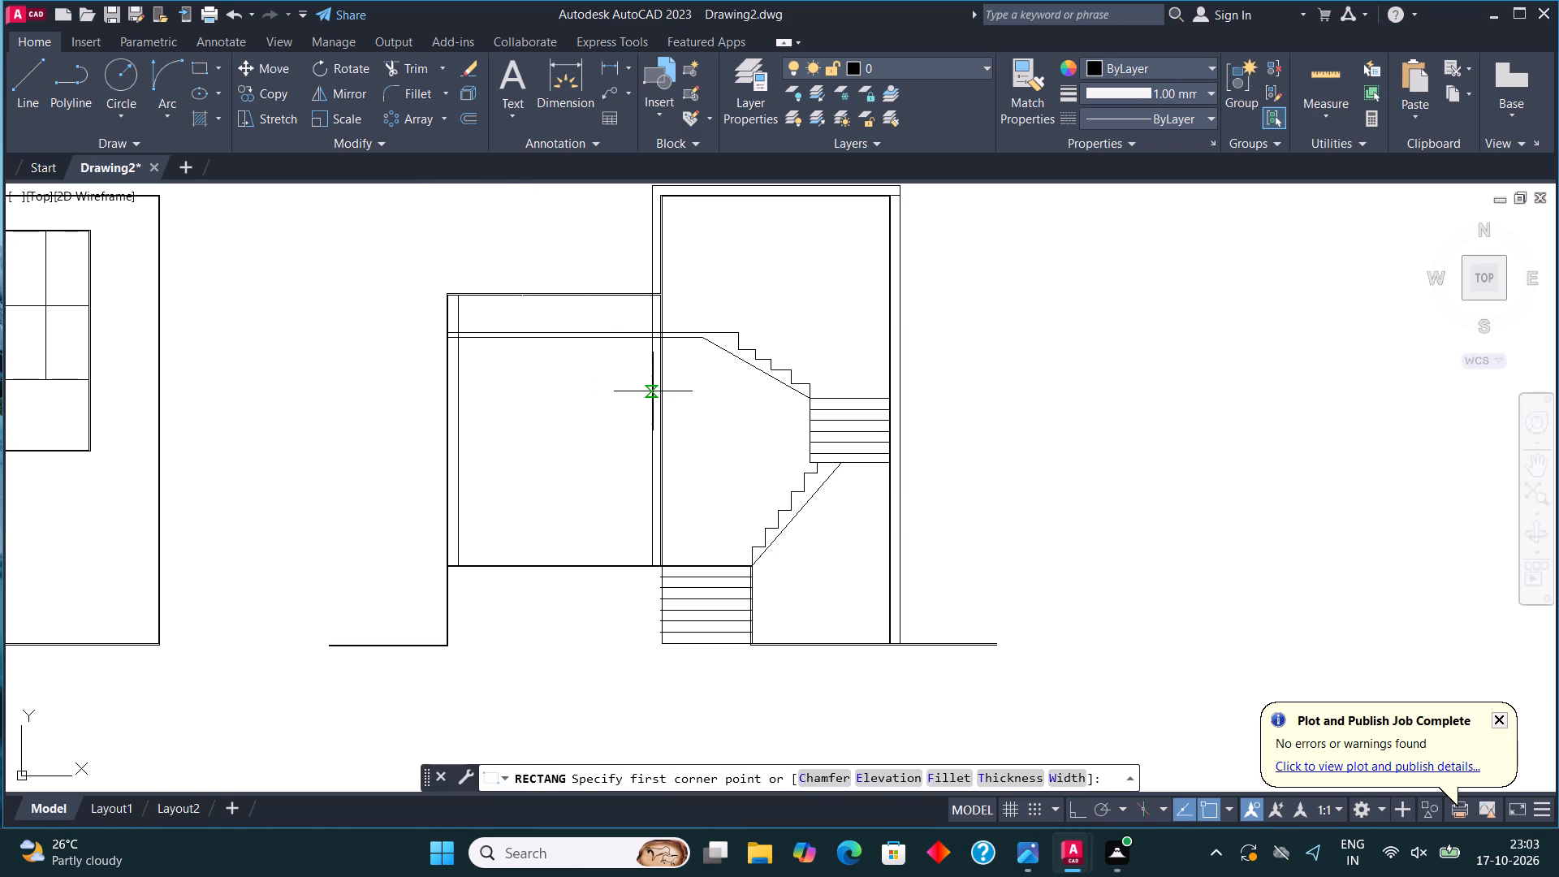
pyautogui.scroll(2, 653, 391)
pyautogui.click(647, 371)
pyautogui.scroll(-3, 647, 413)
pyautogui.scroll(4, 659, 522)
pyautogui.click(633, 522)
pyautogui.scroll(-4, 639, 544)
pyautogui.scroll(3, 633, 482)
pyautogui.moveTo(622, 475); pyautogui.dragTo(611, 469, button='middle')
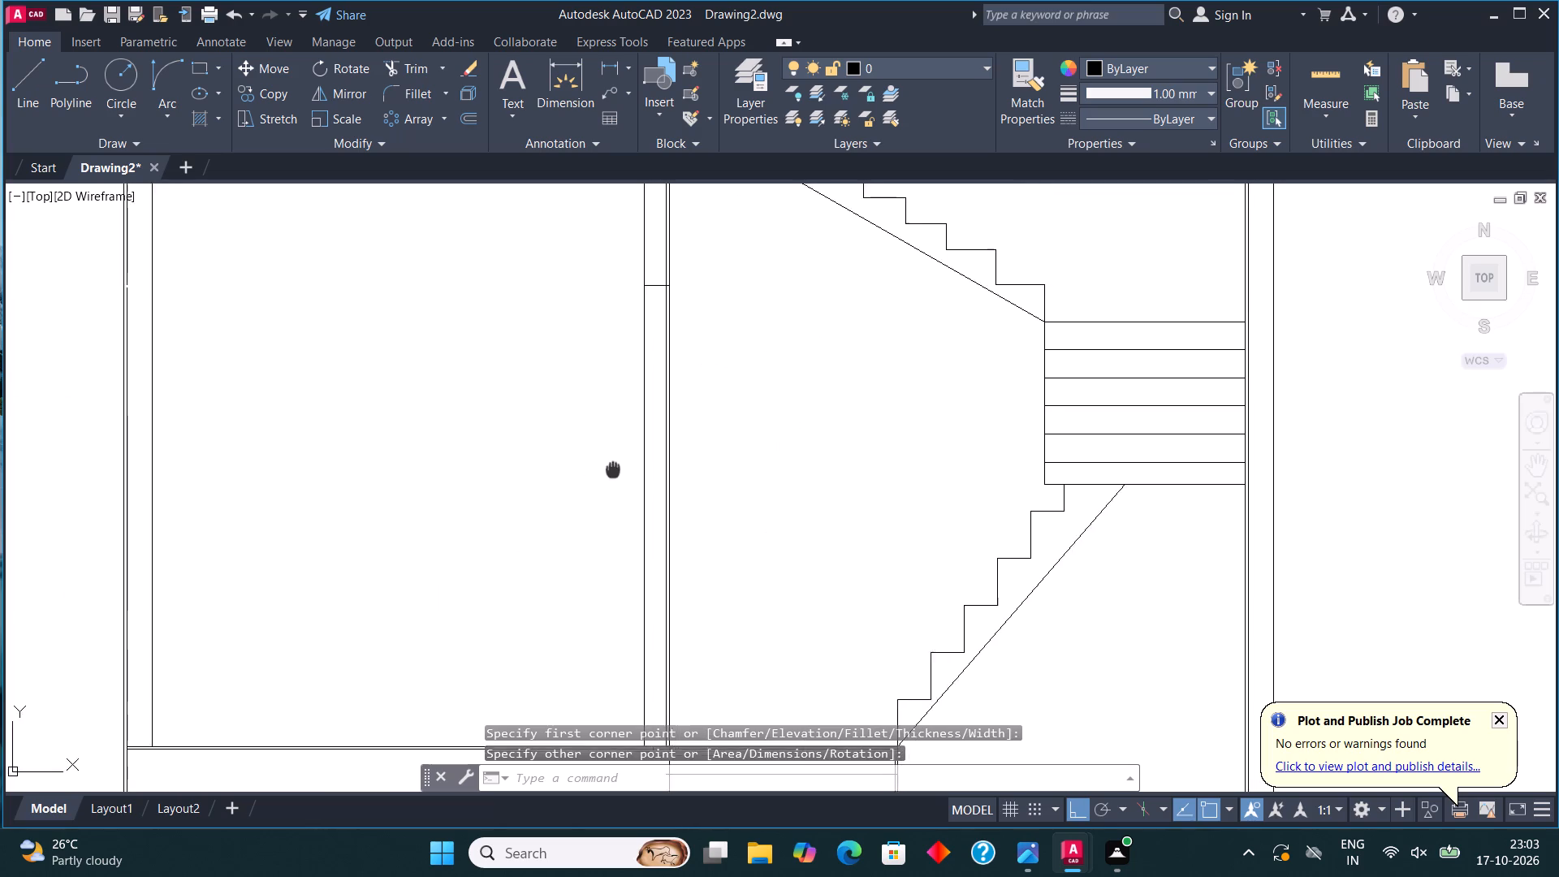
# Draw a vertical line centred in the wall between the blocks, from the floor line up to the rectangle's underside.
pyautogui.moveTo(611, 469); pyautogui.dragTo(535, 367, button='middle')
pyautogui.scroll(1, 535, 367)
pyautogui.scroll(-1, 591, 430)
pyautogui.moveTo(586, 428); pyautogui.dragTo(507, 413, button='middle')
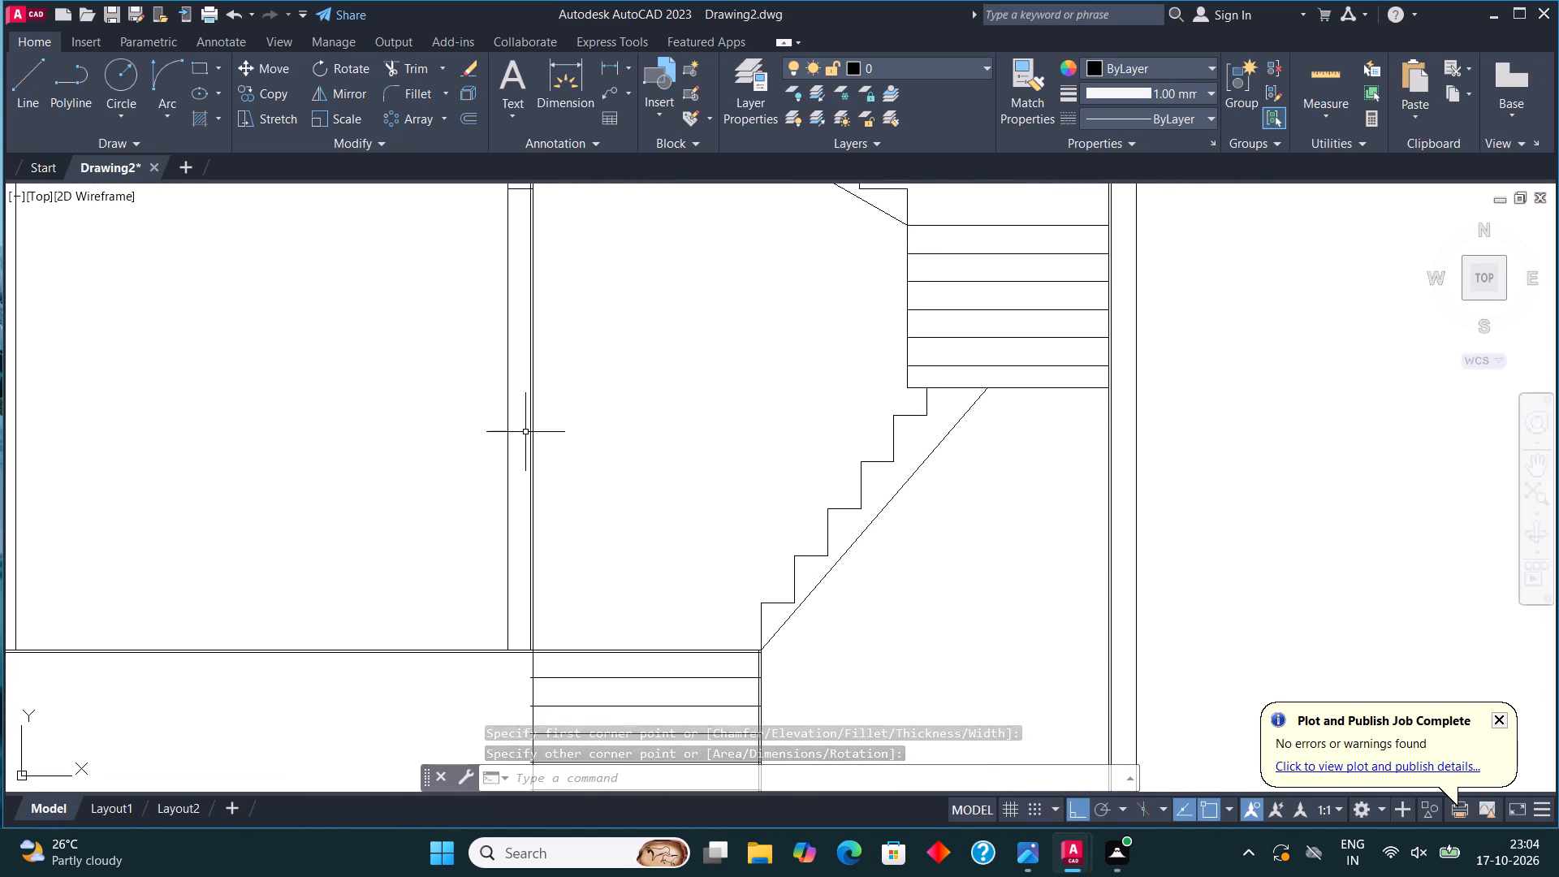
pyautogui.click(33, 78)
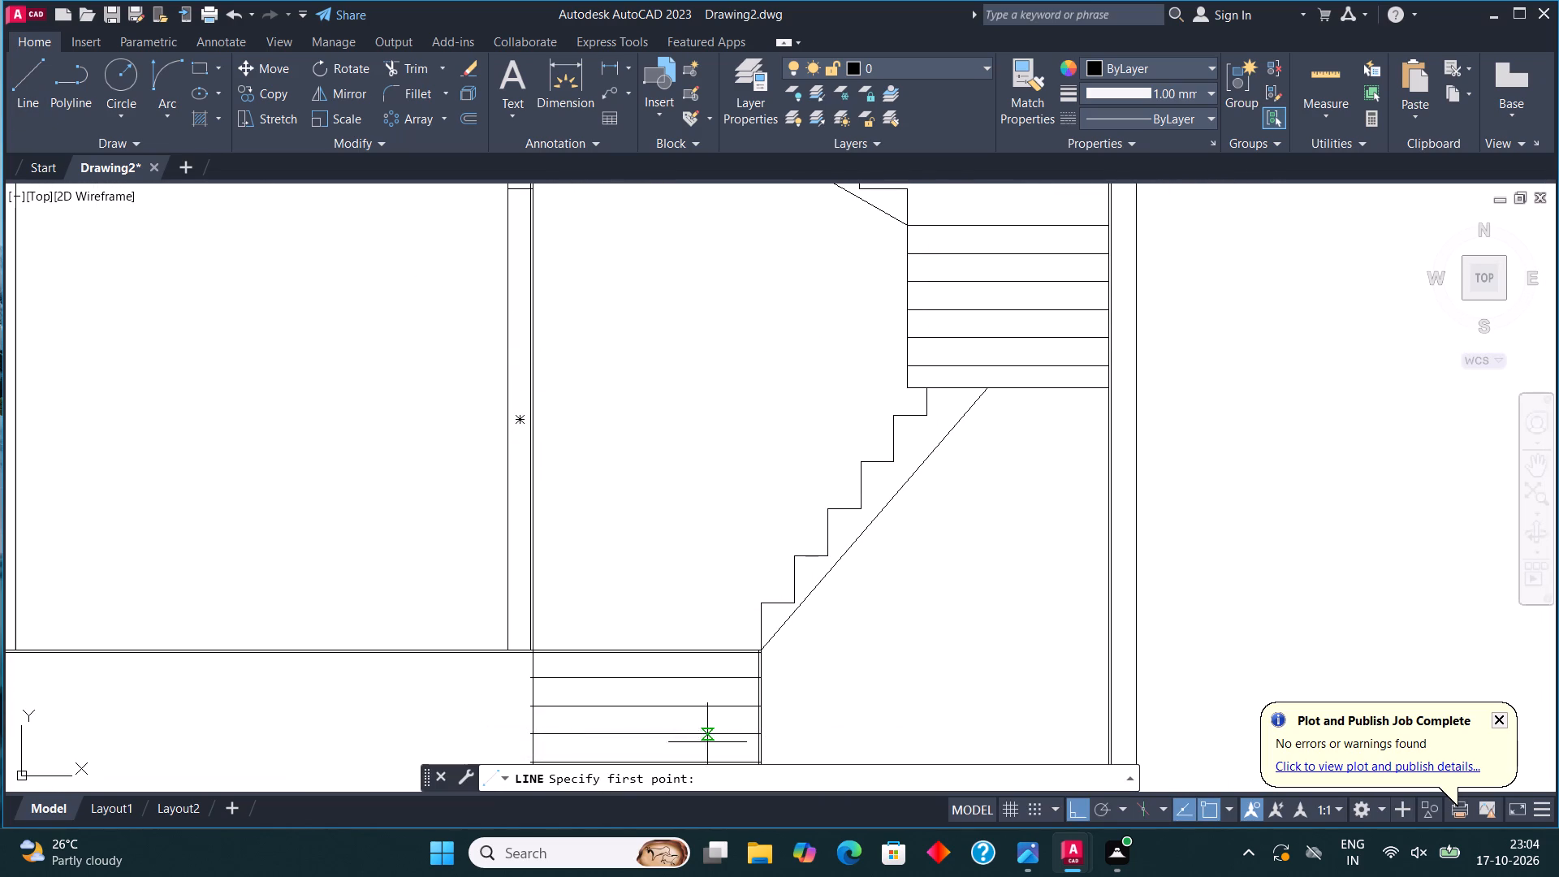
pyautogui.click(518, 652)
pyautogui.moveTo(543, 408); pyautogui.dragTo(544, 767, button='middle')
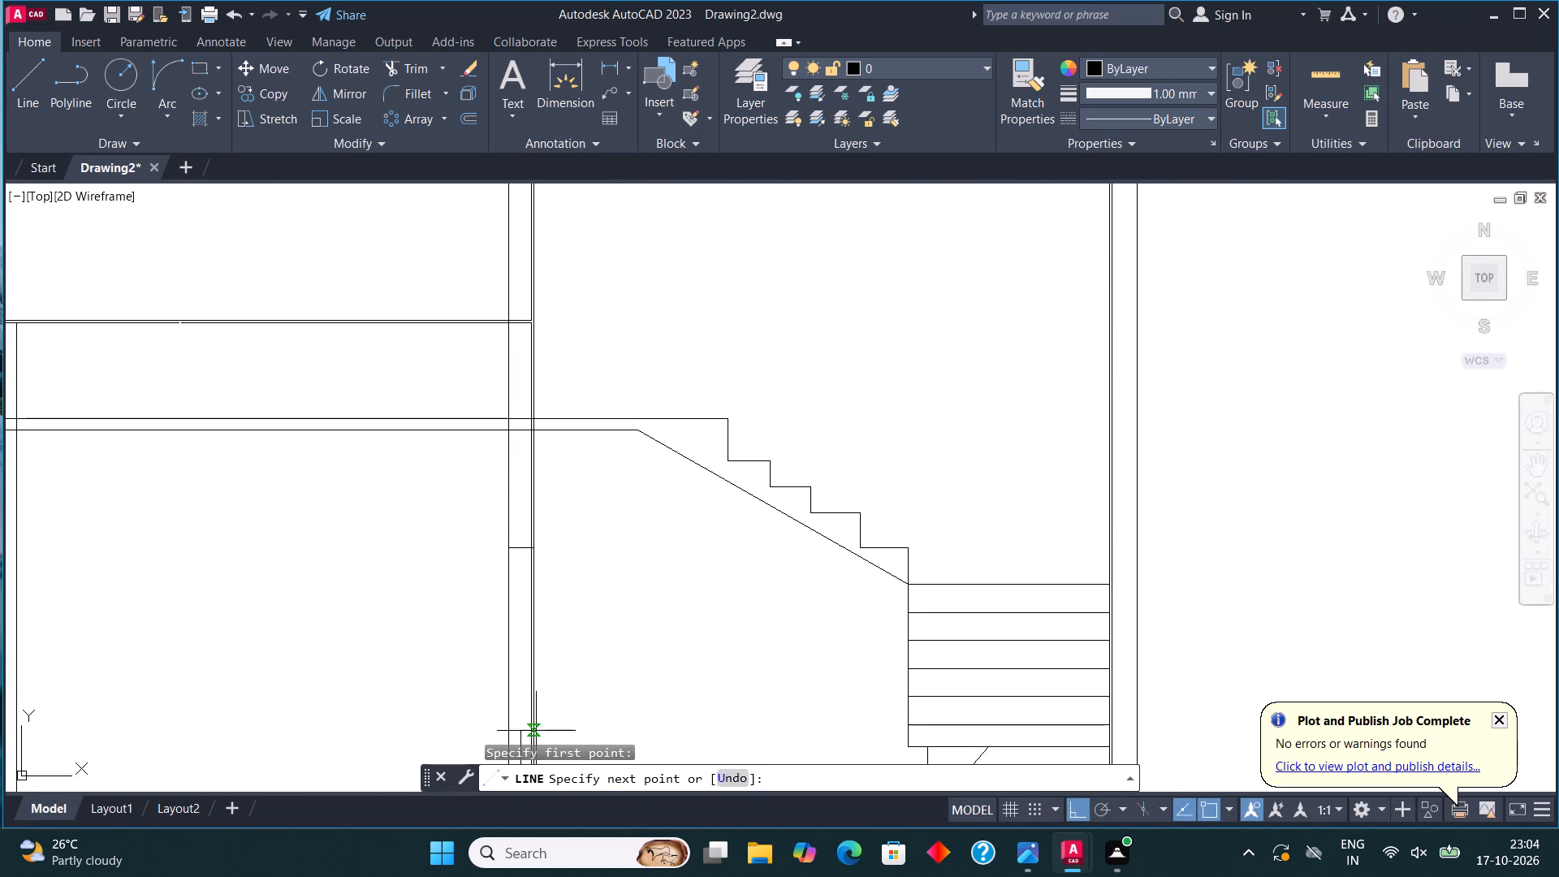
pyautogui.click(518, 546)
pyautogui.scroll(-2, 625, 436)
pyautogui.press('Escape')
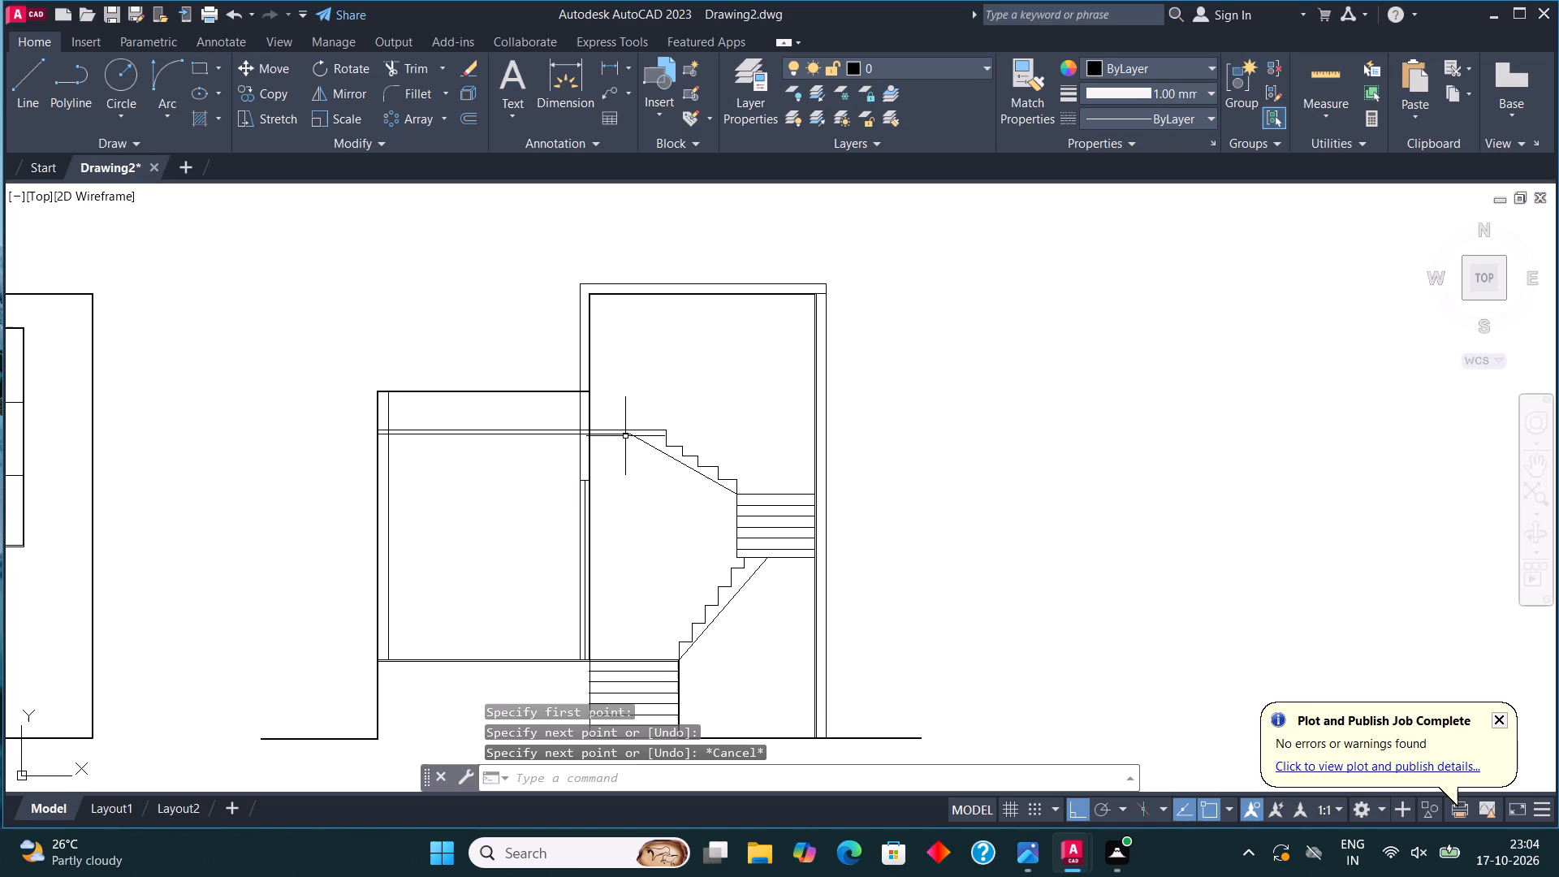
pyautogui.scroll(-1, 607, 468)
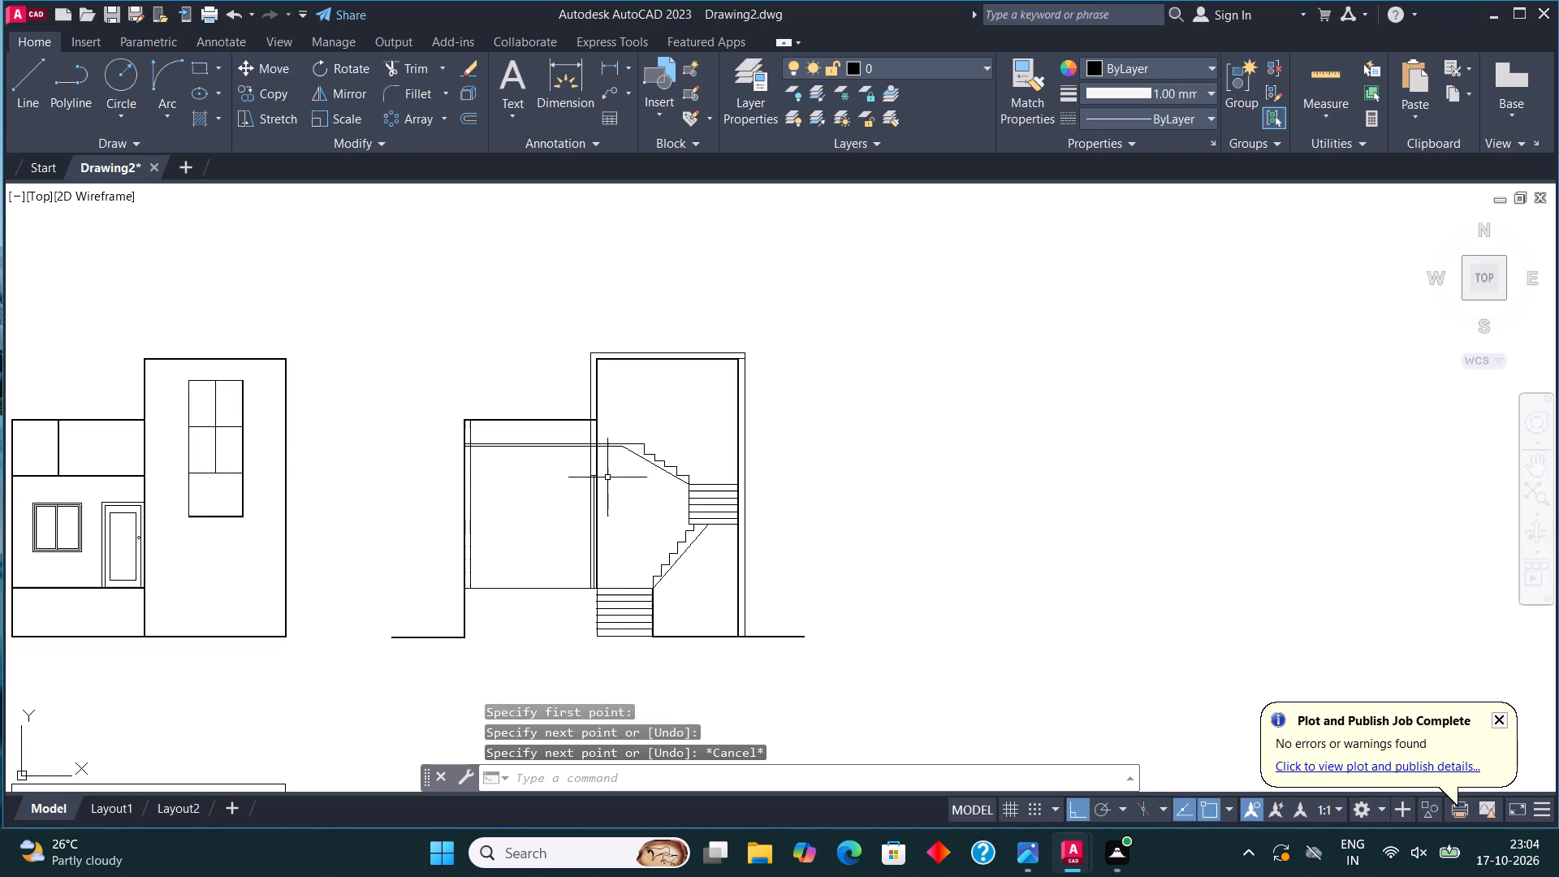
# Copy the plan's BEDROOM label to the section, once between the lower block's slab and top line and once above that top line.
pyautogui.scroll(-2, 625, 486)
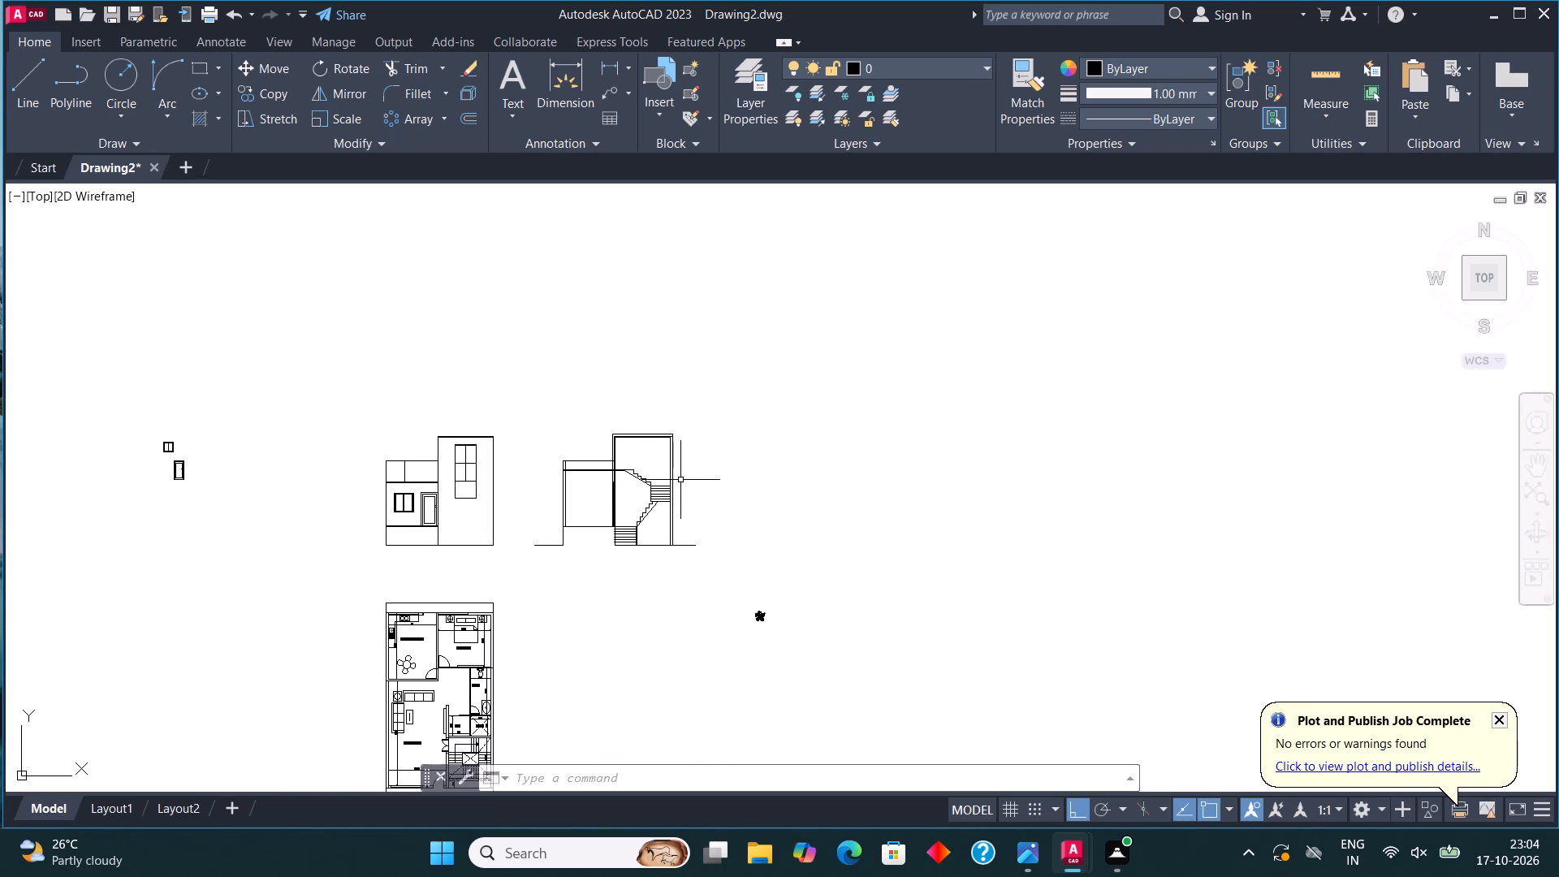
pyautogui.scroll(-2, 667, 469)
pyautogui.scroll(4, 589, 567)
pyautogui.scroll(3, 597, 332)
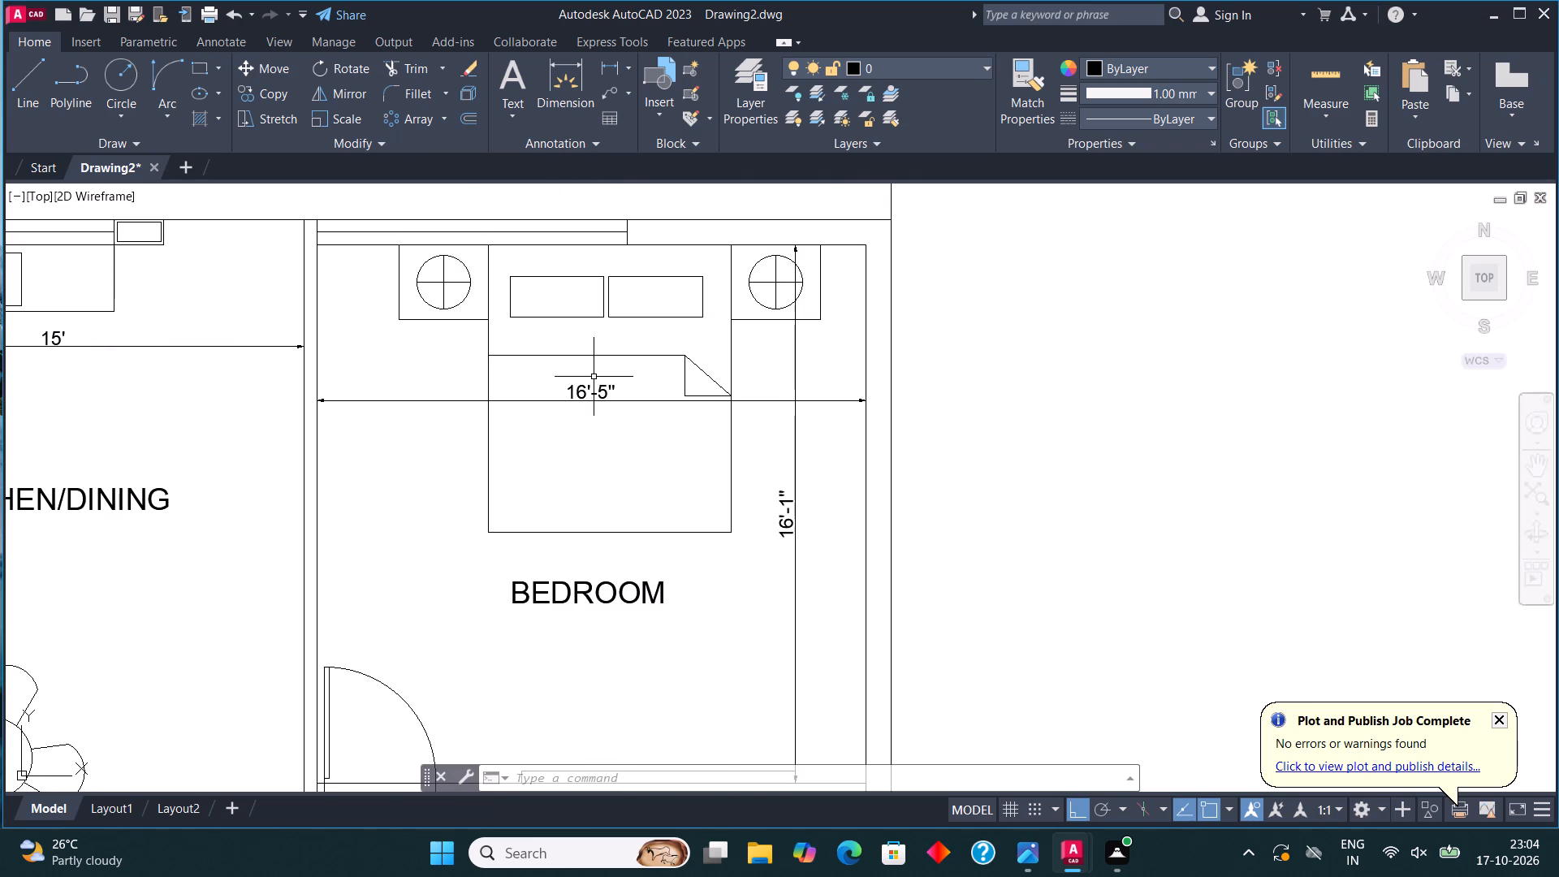
pyautogui.click(539, 577)
pyautogui.click(431, 659)
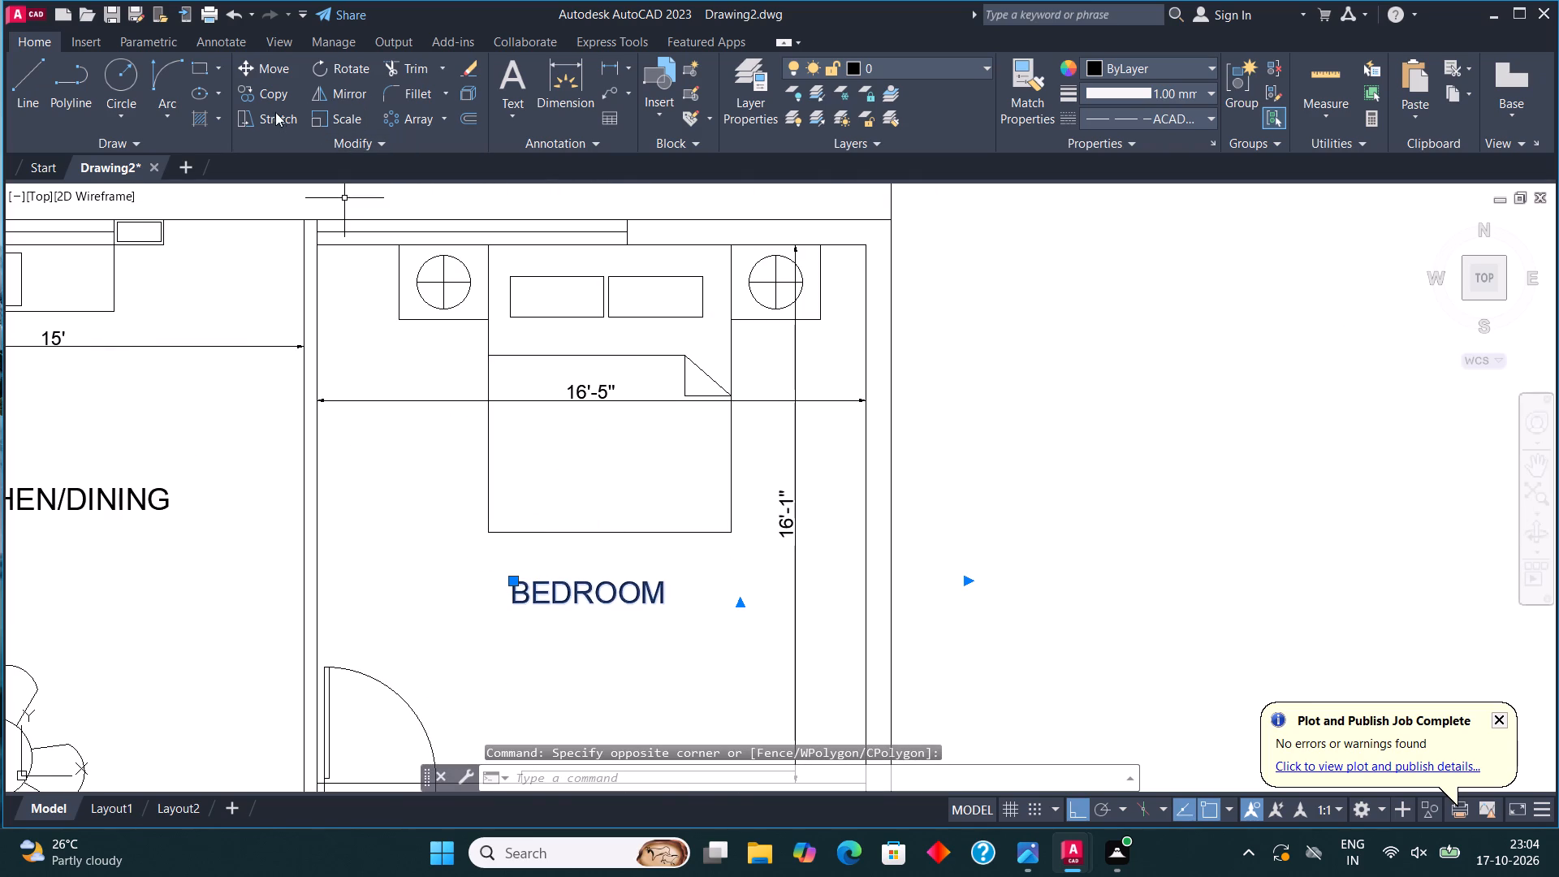
pyautogui.click(267, 95)
pyautogui.click(558, 613)
pyautogui.scroll(-4, 677, 725)
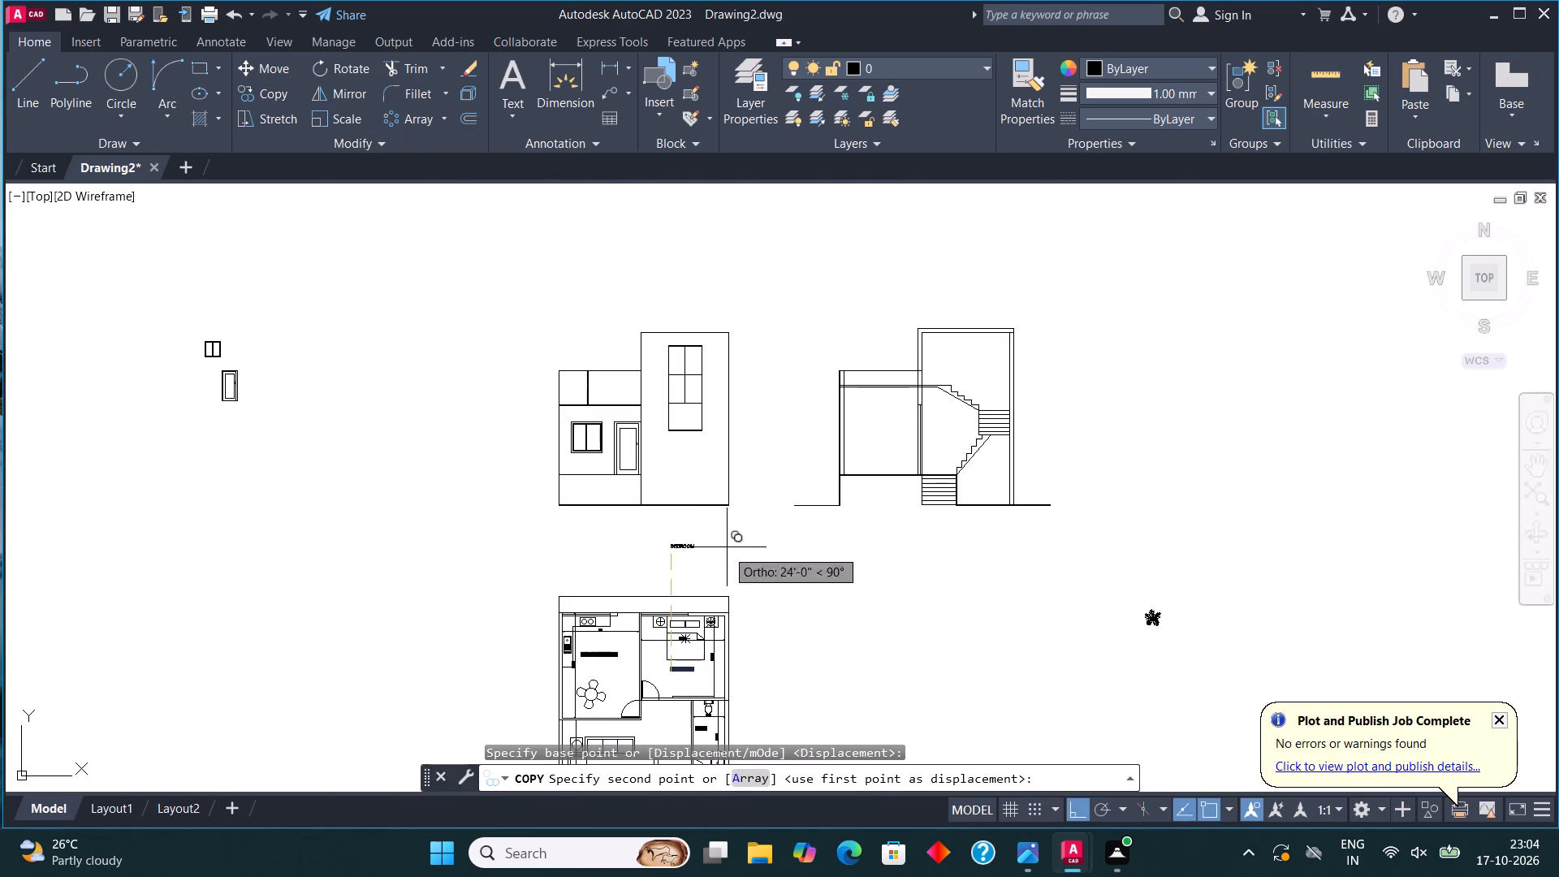
pyautogui.press('F8')
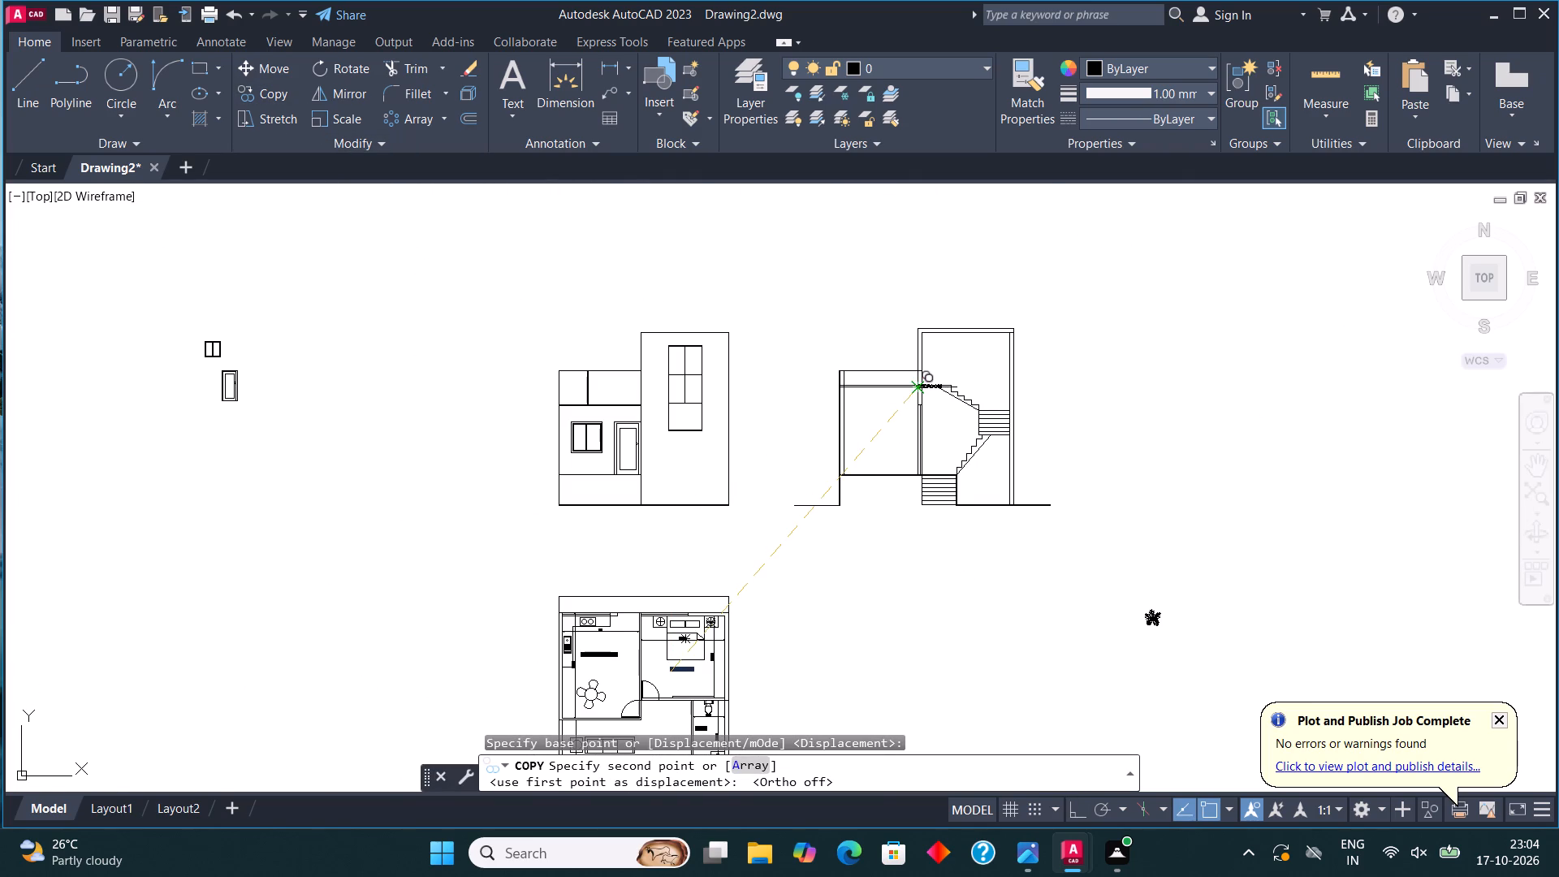
pyautogui.moveTo(919, 390); pyautogui.dragTo(806, 475, button='middle')
pyautogui.scroll(3, 798, 463)
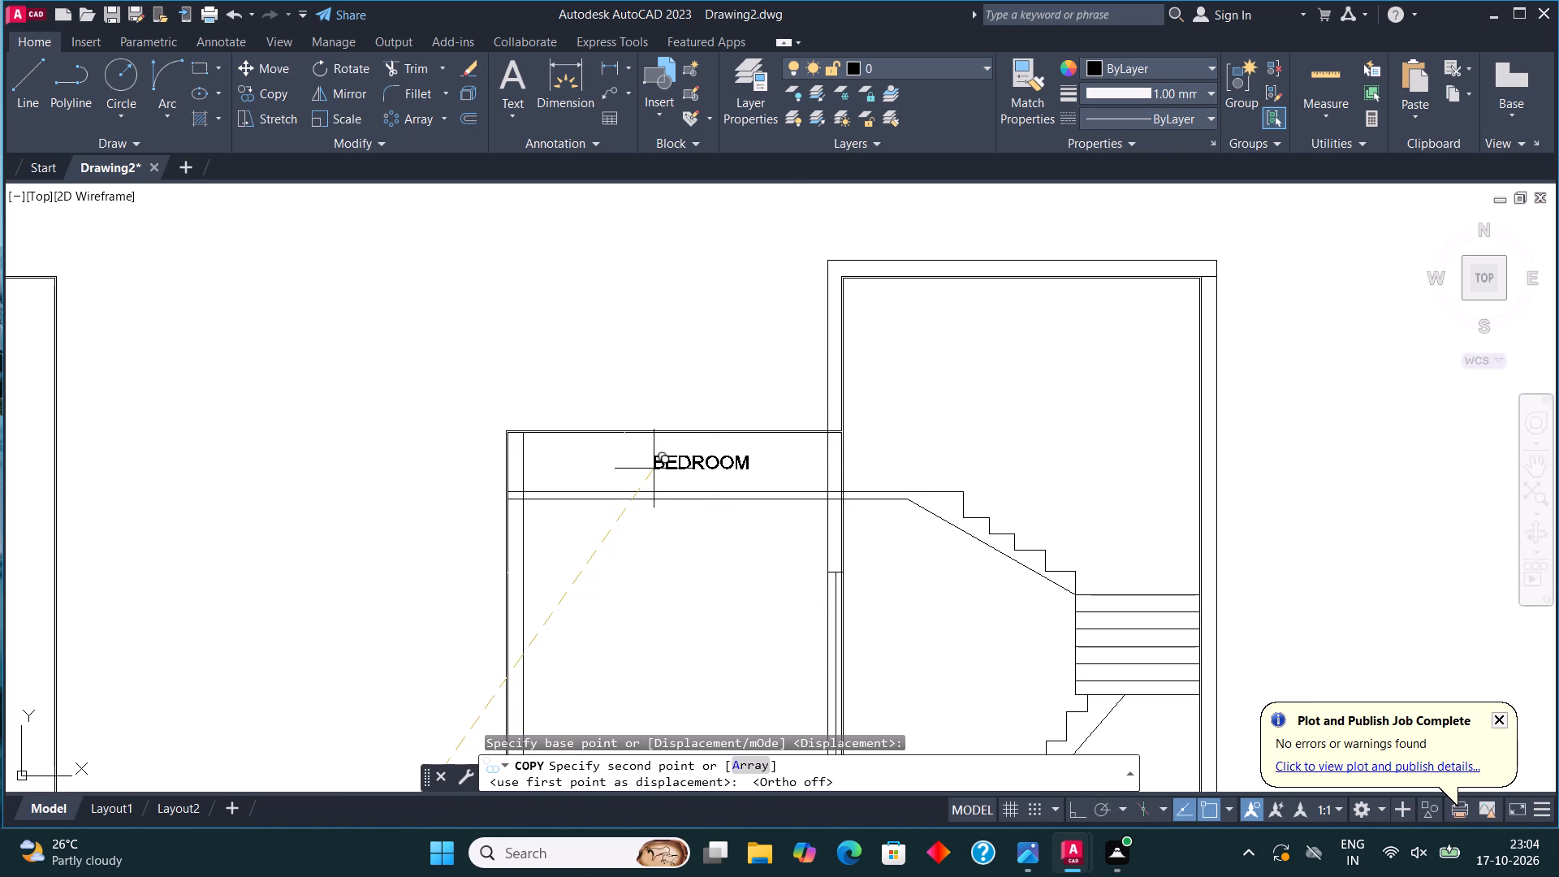
pyautogui.click(652, 469)
pyautogui.click(646, 391)
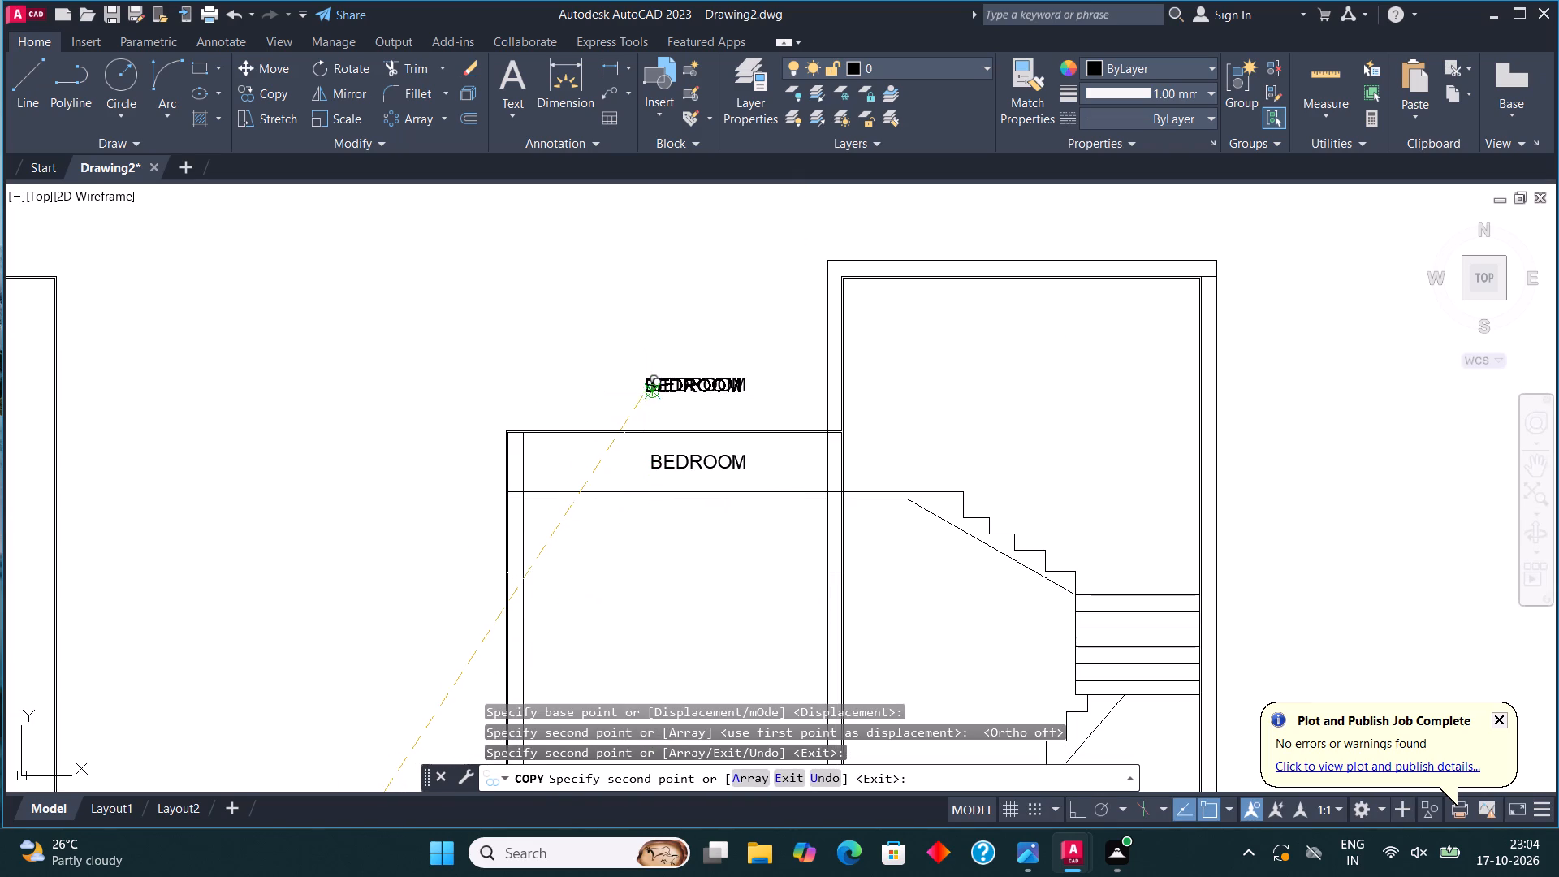
# Place another copy of the BEDROOM label inside the lower block, just above its floor line.
pyautogui.scroll(-2, 648, 402)
pyautogui.scroll(2, 657, 559)
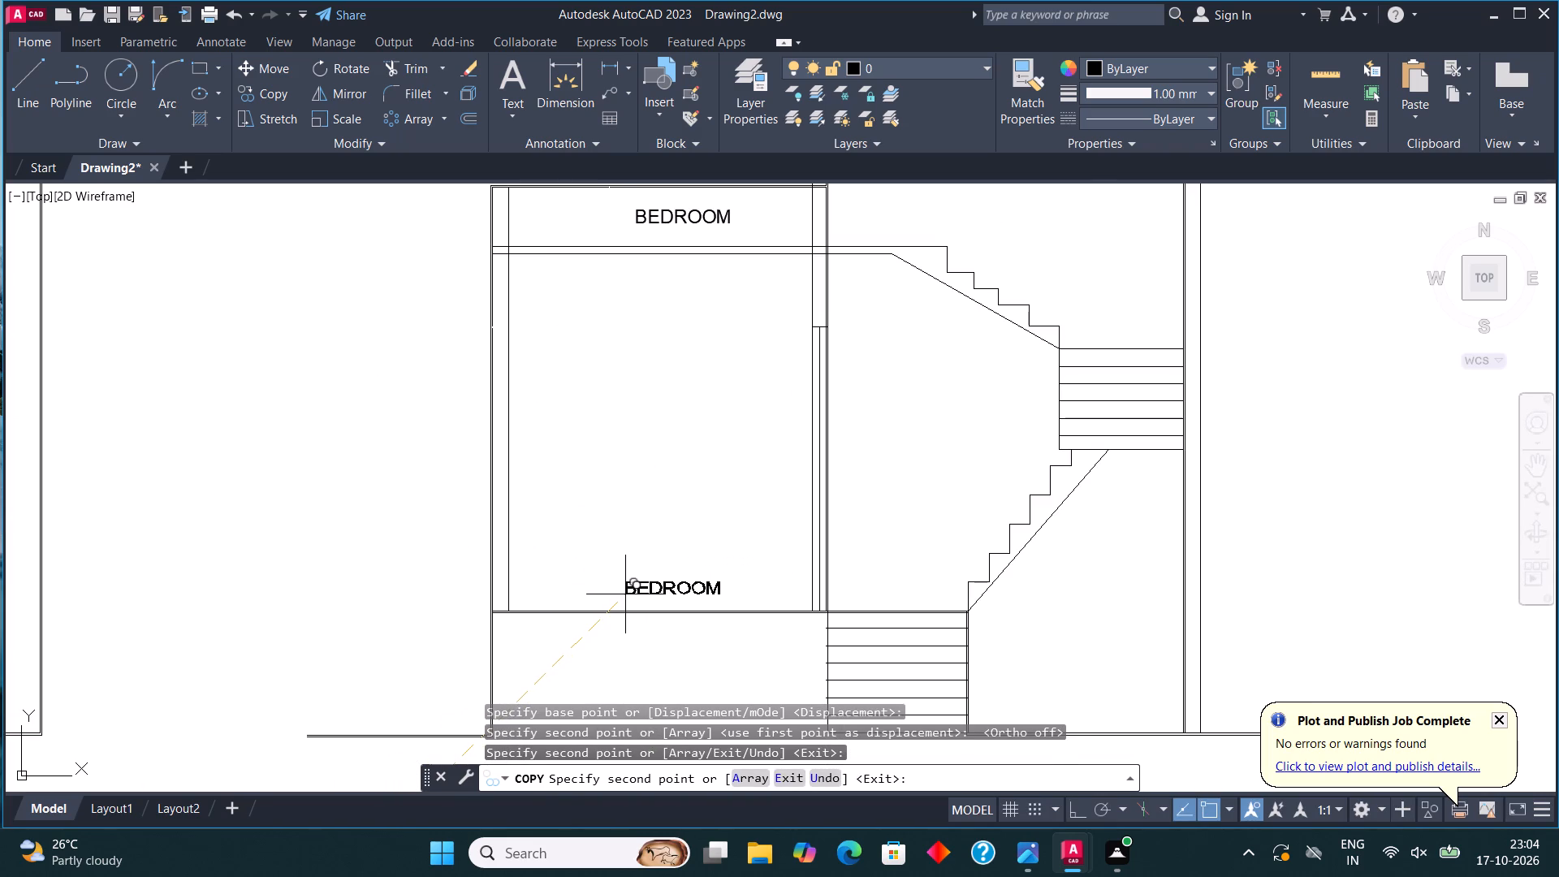
pyautogui.click(625, 594)
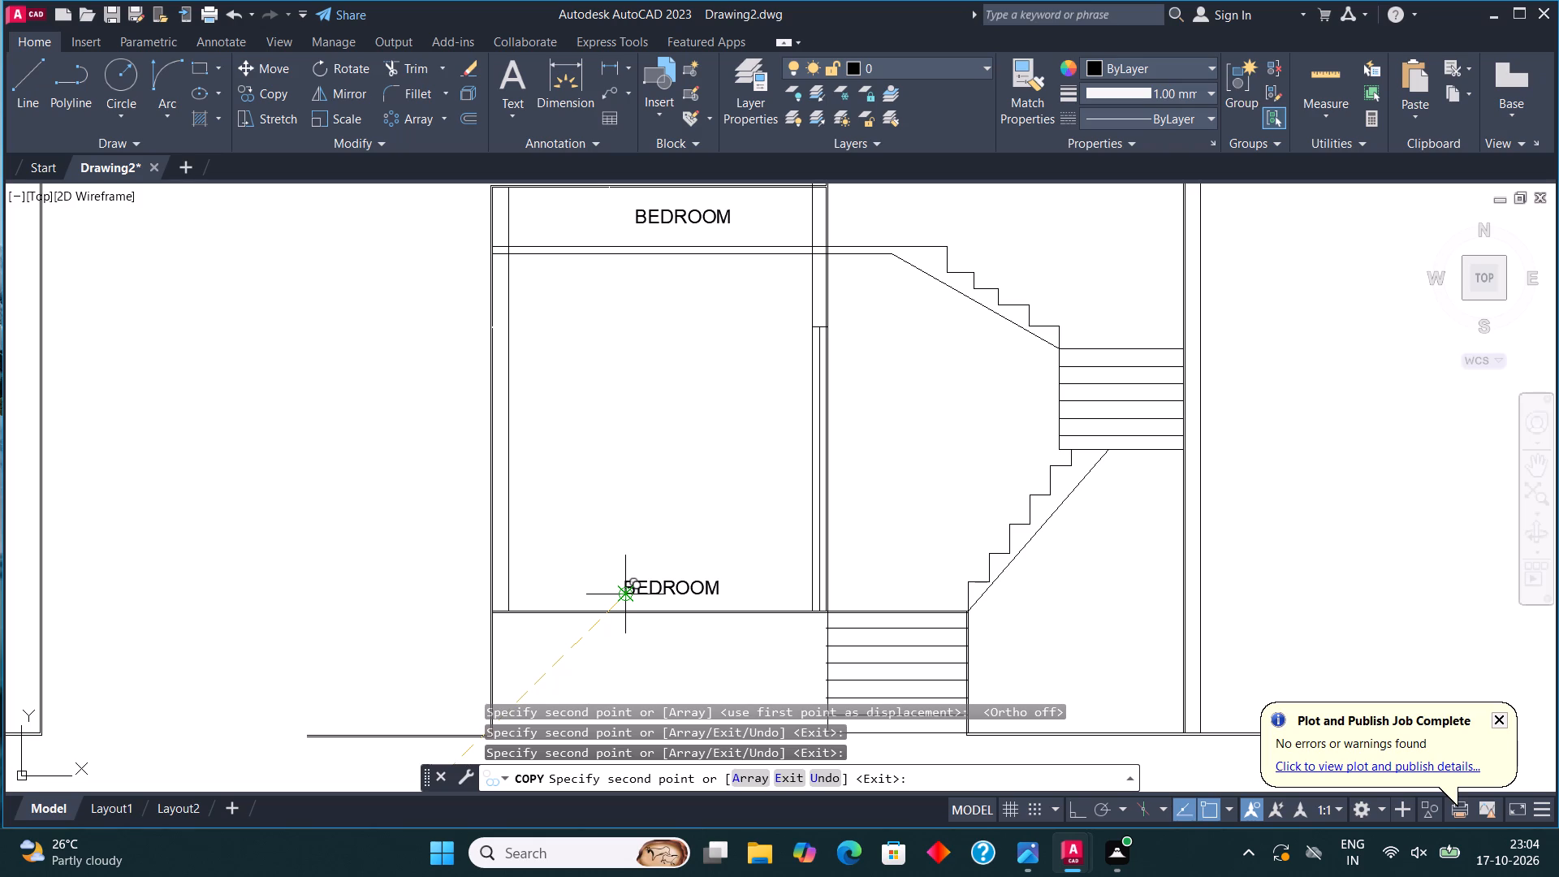
pyautogui.press('Escape')
pyautogui.moveTo(721, 598); pyautogui.dragTo(724, 485, button='middle')
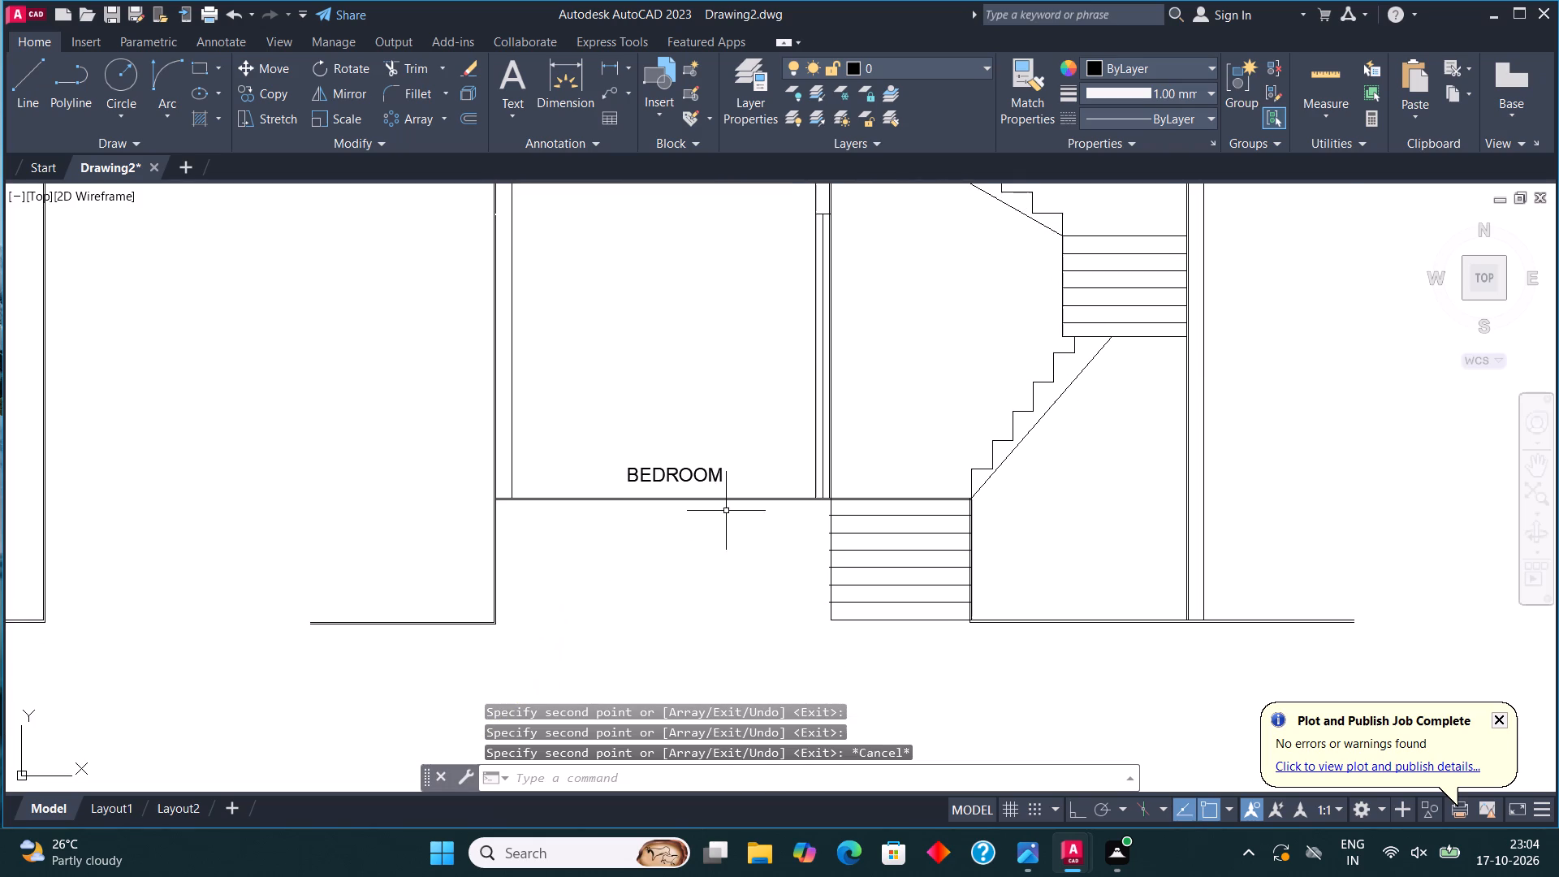
# Change the BEDROOM label just above the lower block's floor line to HALL.
pyautogui.scroll(4, 658, 469)
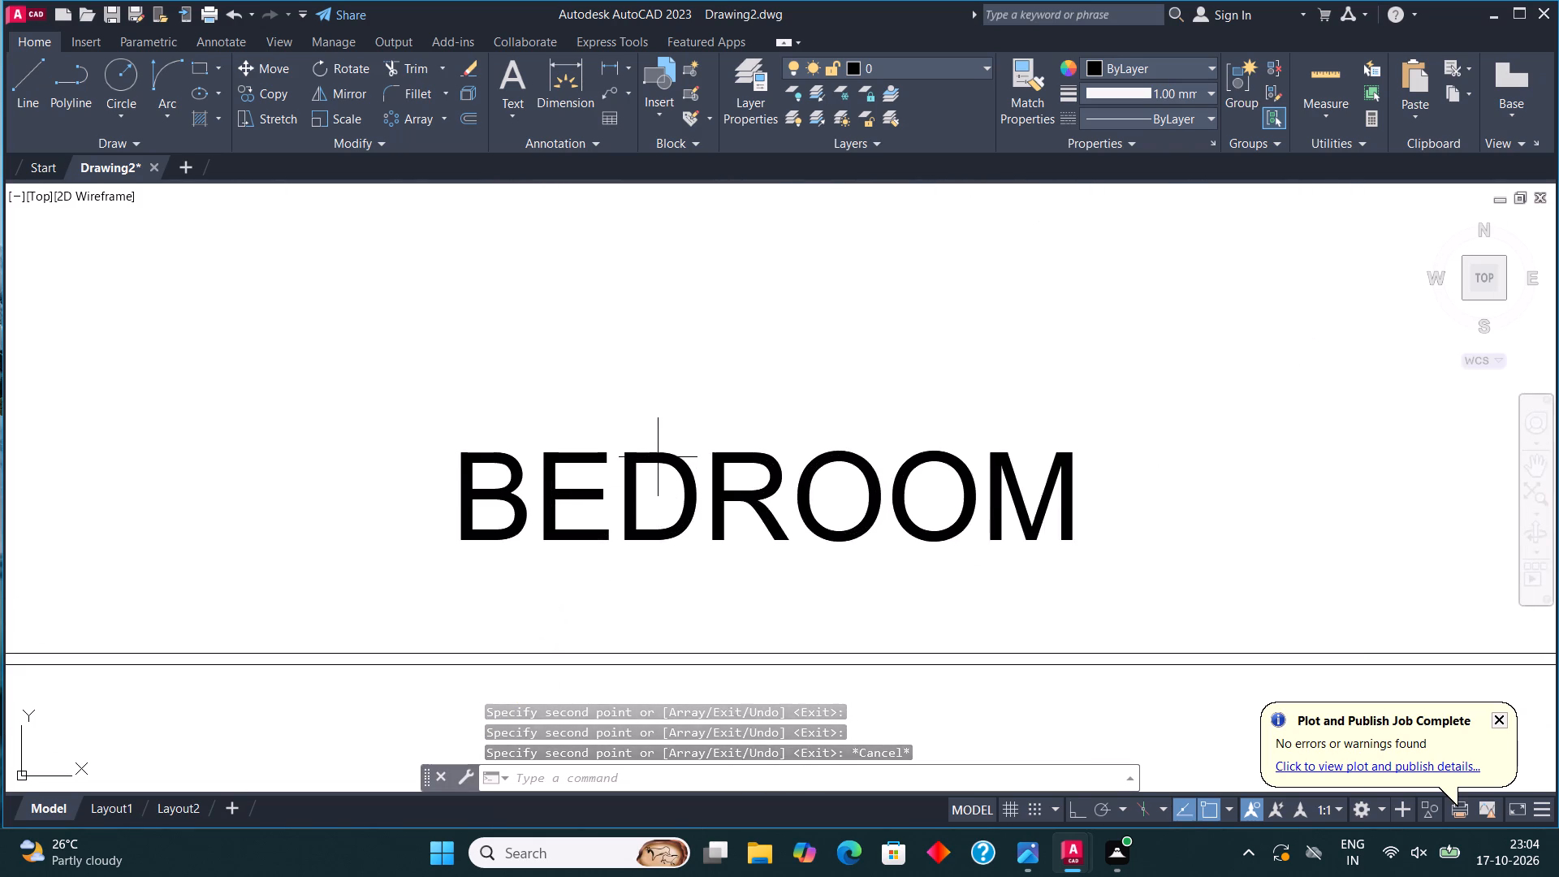
pyautogui.click(659, 455)
pyautogui.rightClick(659, 455)
pyautogui.click(783, 323)
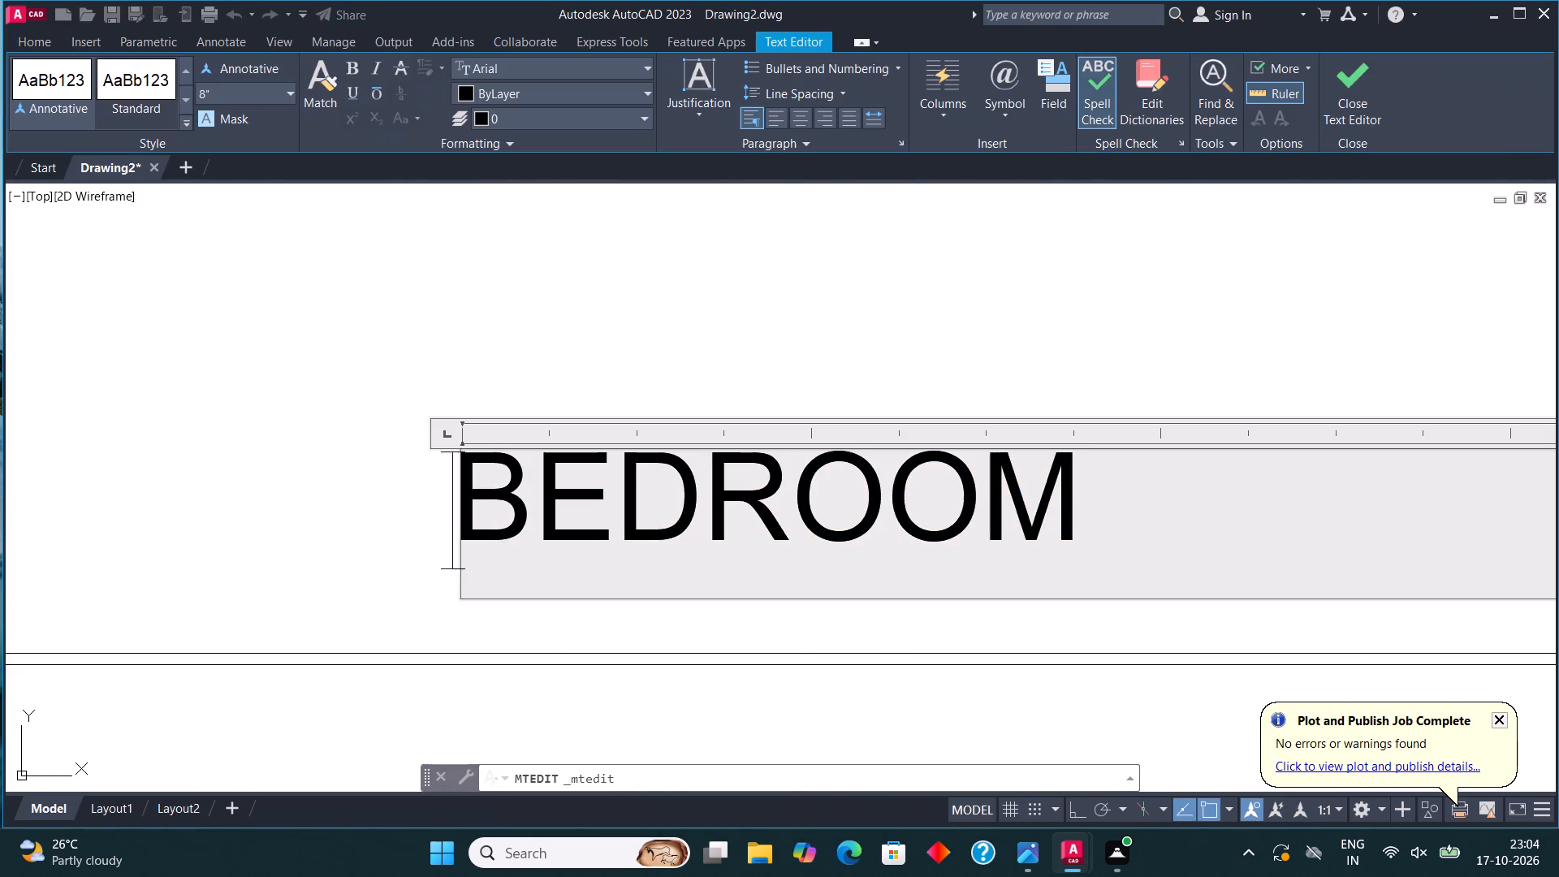
pyautogui.click(1094, 498)
pyautogui.press('BackSpace')
pyautogui.press('BackSpace')
pyautogui.press('BackSpace')
pyautogui.press('BackSpace')
pyautogui.press('BackSpace')
pyautogui.press('BackSpace')
pyautogui.press('BackSpace')
pyautogui.press('BackSpace')
pyautogui.press('BackSpace')
pyautogui.press('BackSpace')
pyautogui.press('BackSpace')
pyautogui.press('BackSpace')
pyautogui.press('BackSpace')
pyautogui.press('BackSpace')
pyautogui.press('BackSpace')
pyautogui.press('BackSpace')
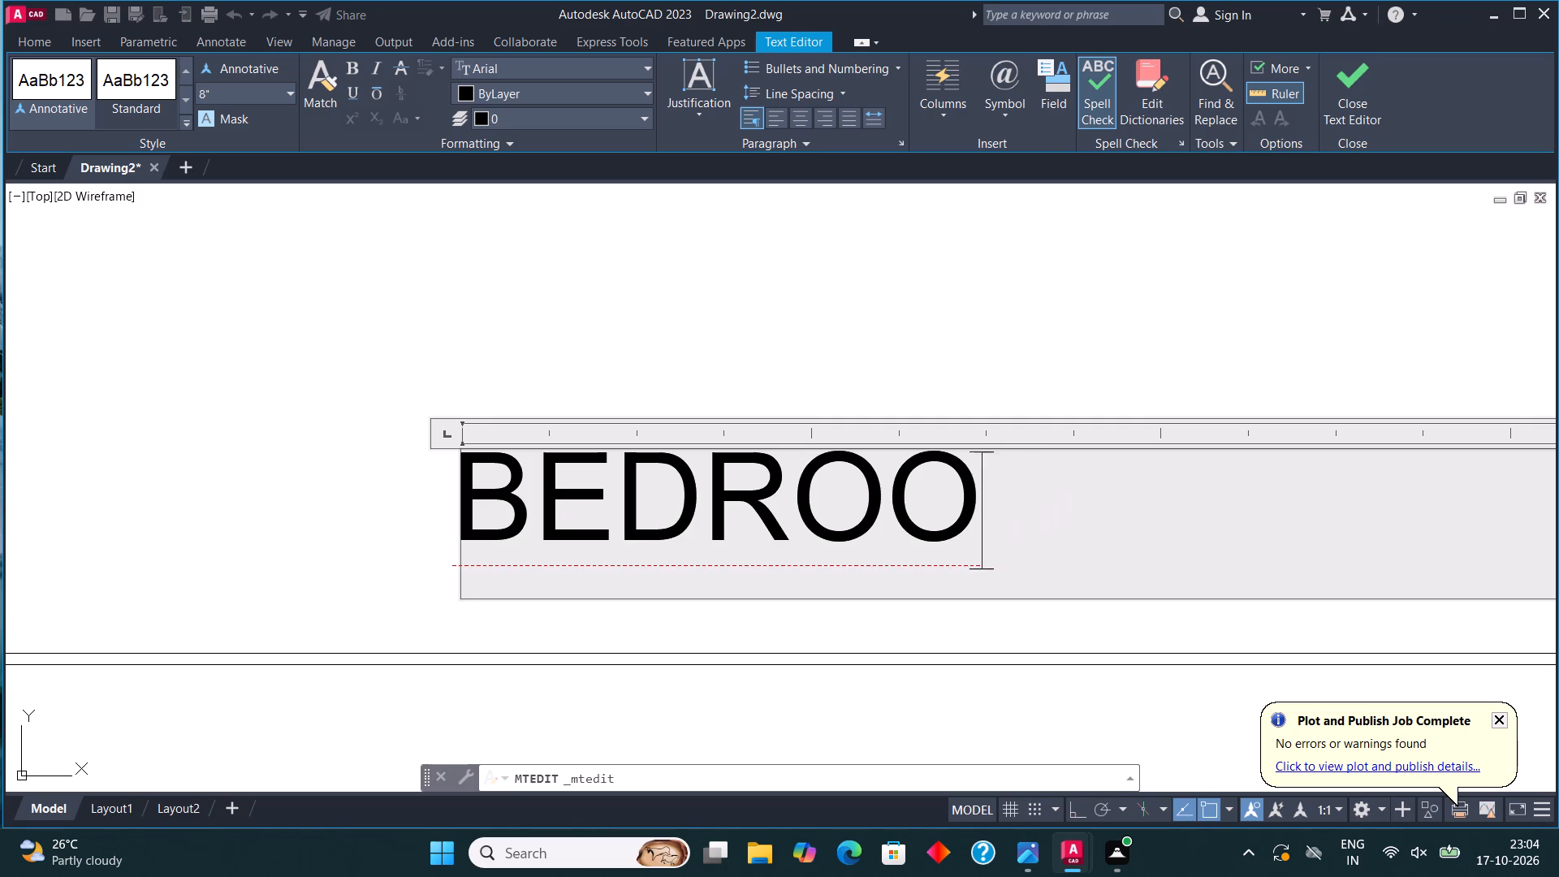
pyautogui.write('HALL')
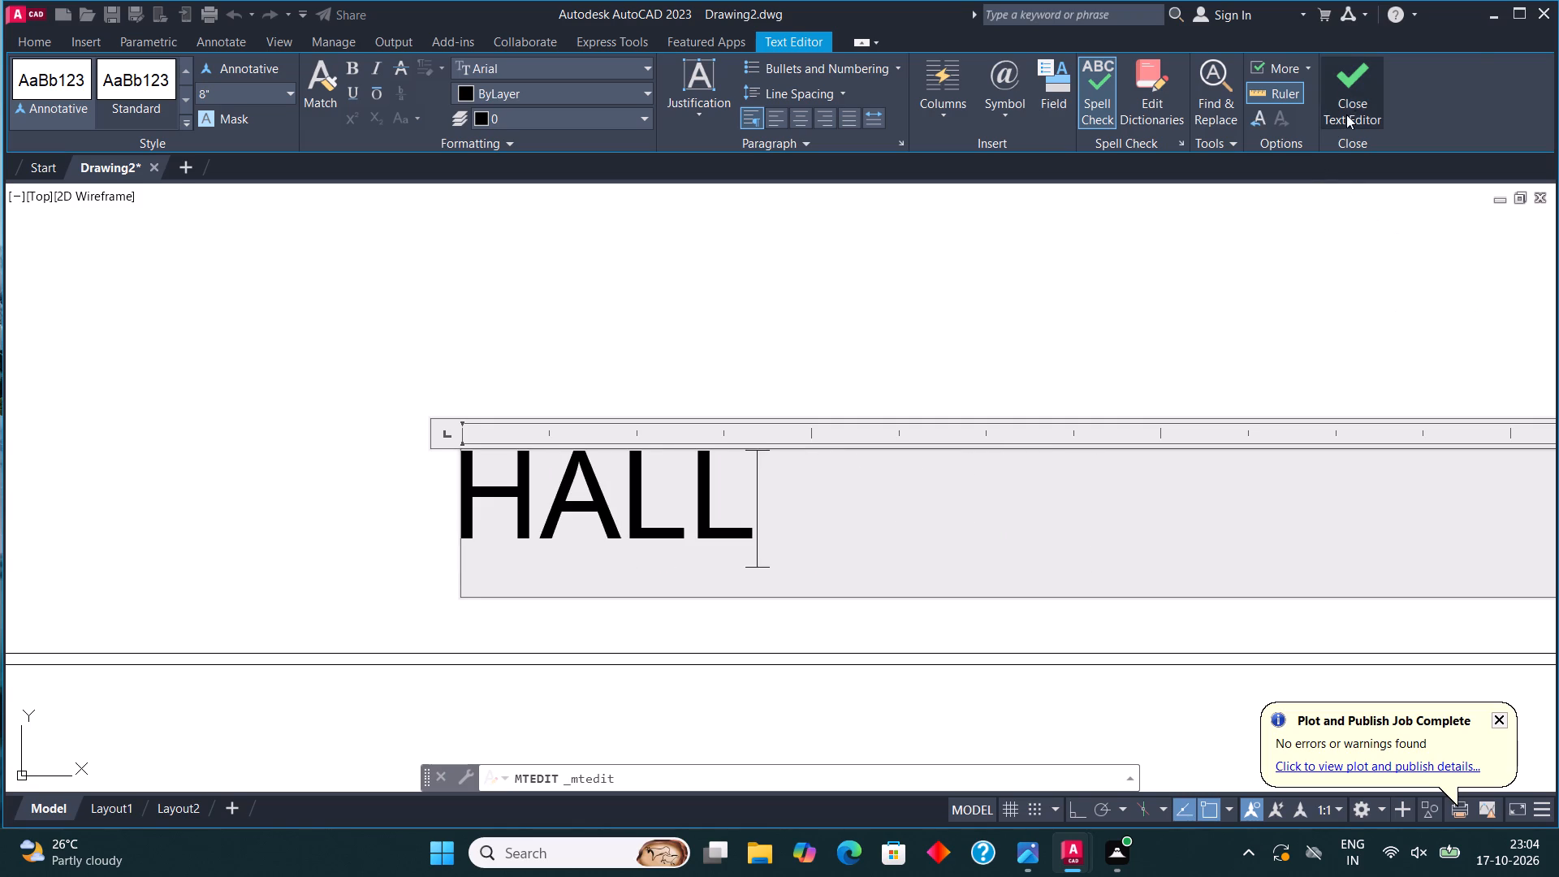
pyautogui.click(1353, 89)
# Change the BEDROOM label between the lower block's slab and top line to RCC SLAB.
pyautogui.scroll(-5, 829, 603)
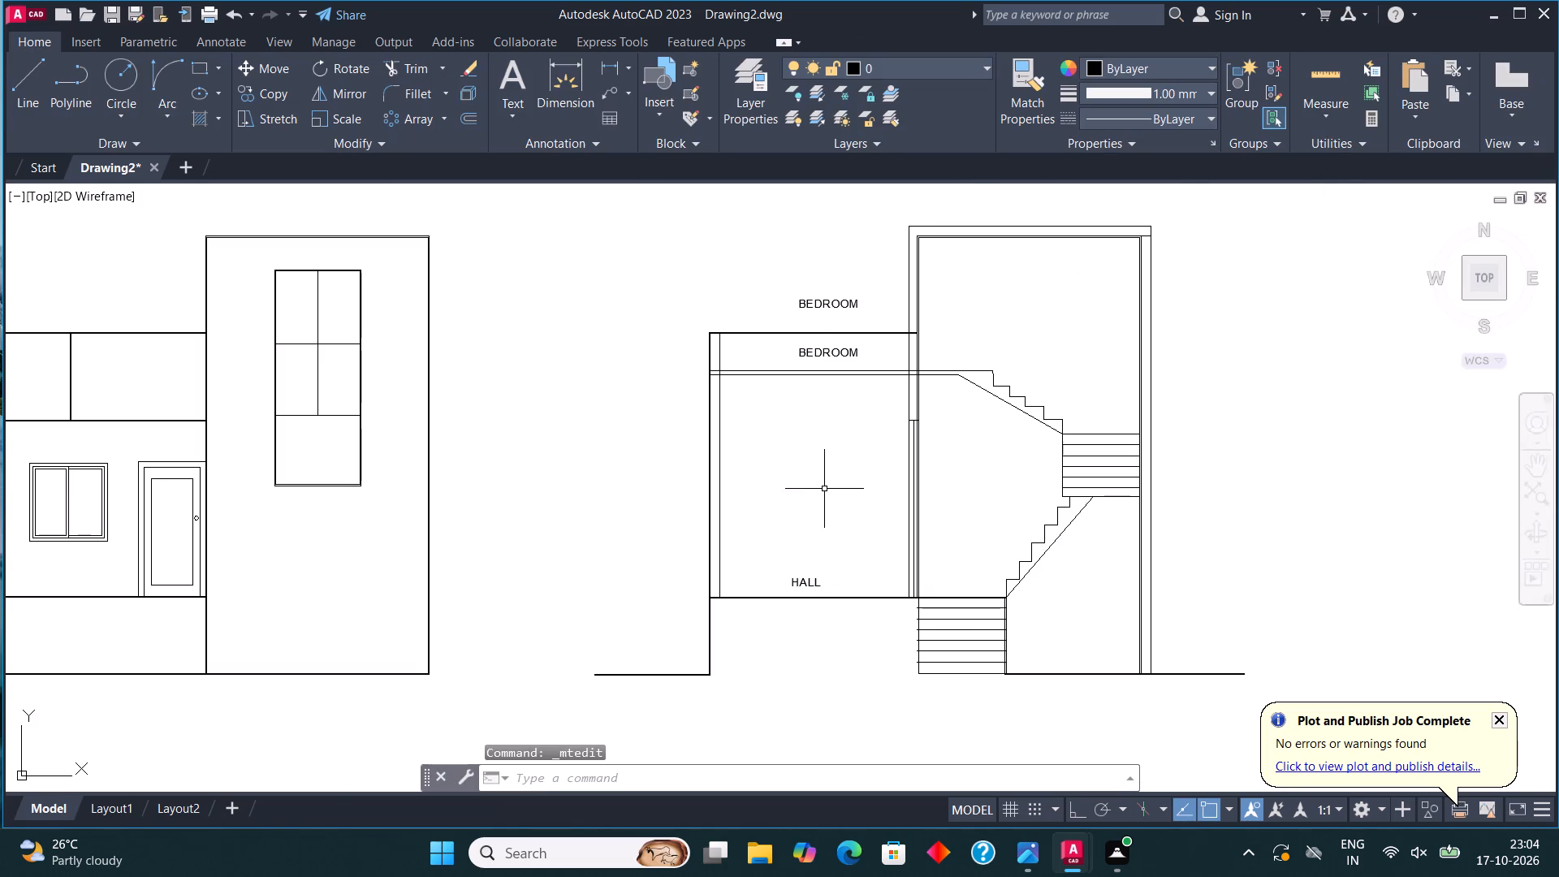
pyautogui.scroll(5, 818, 321)
pyautogui.click(802, 623)
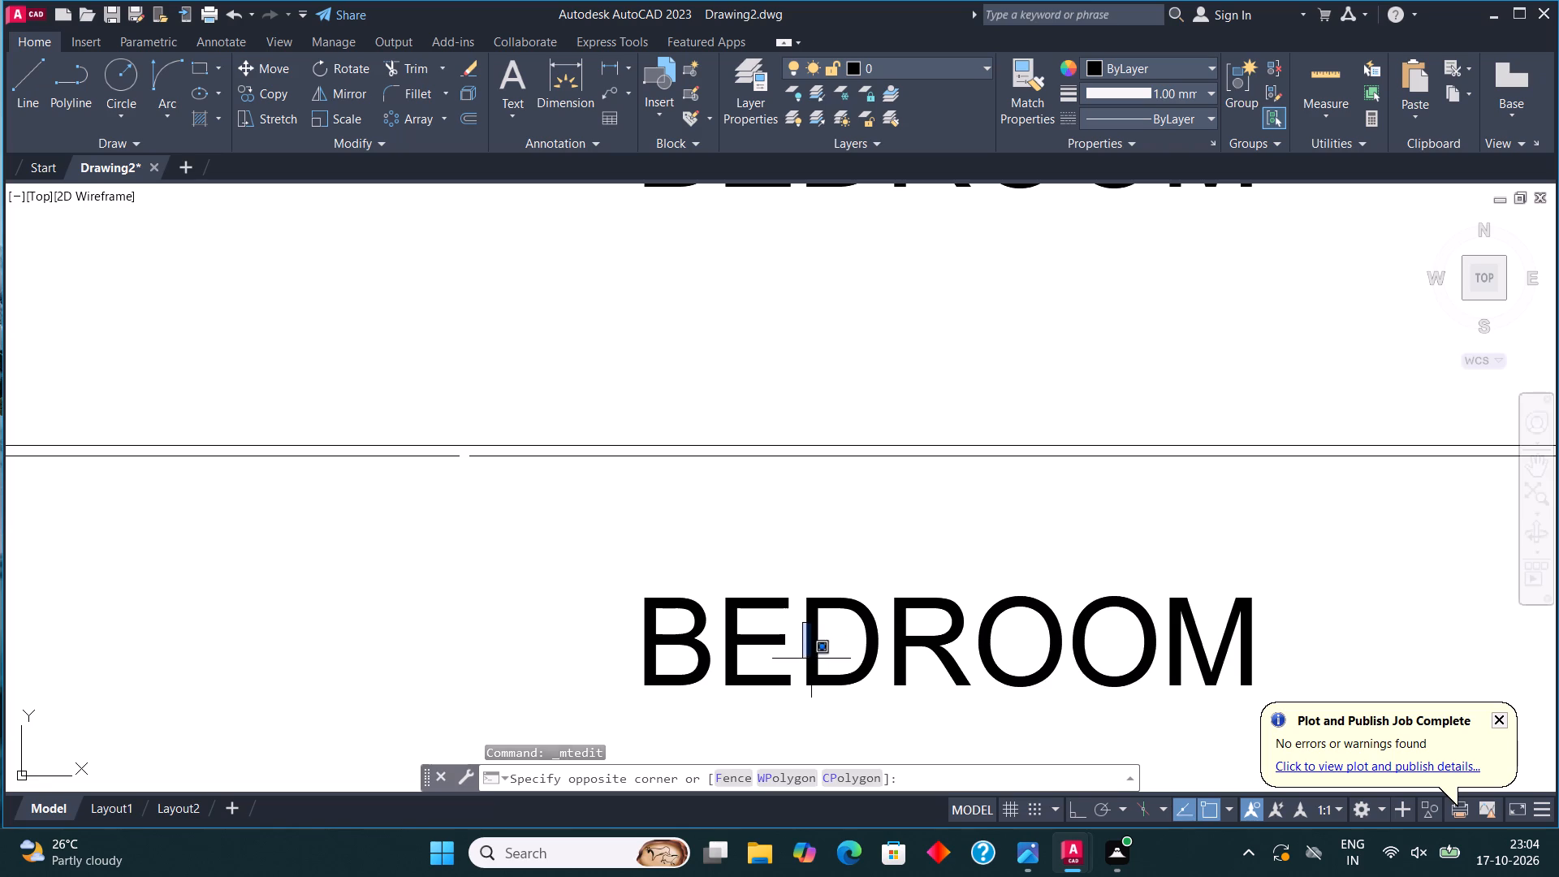
pyautogui.click(812, 659)
pyautogui.click(821, 629)
pyautogui.rightClick(804, 621)
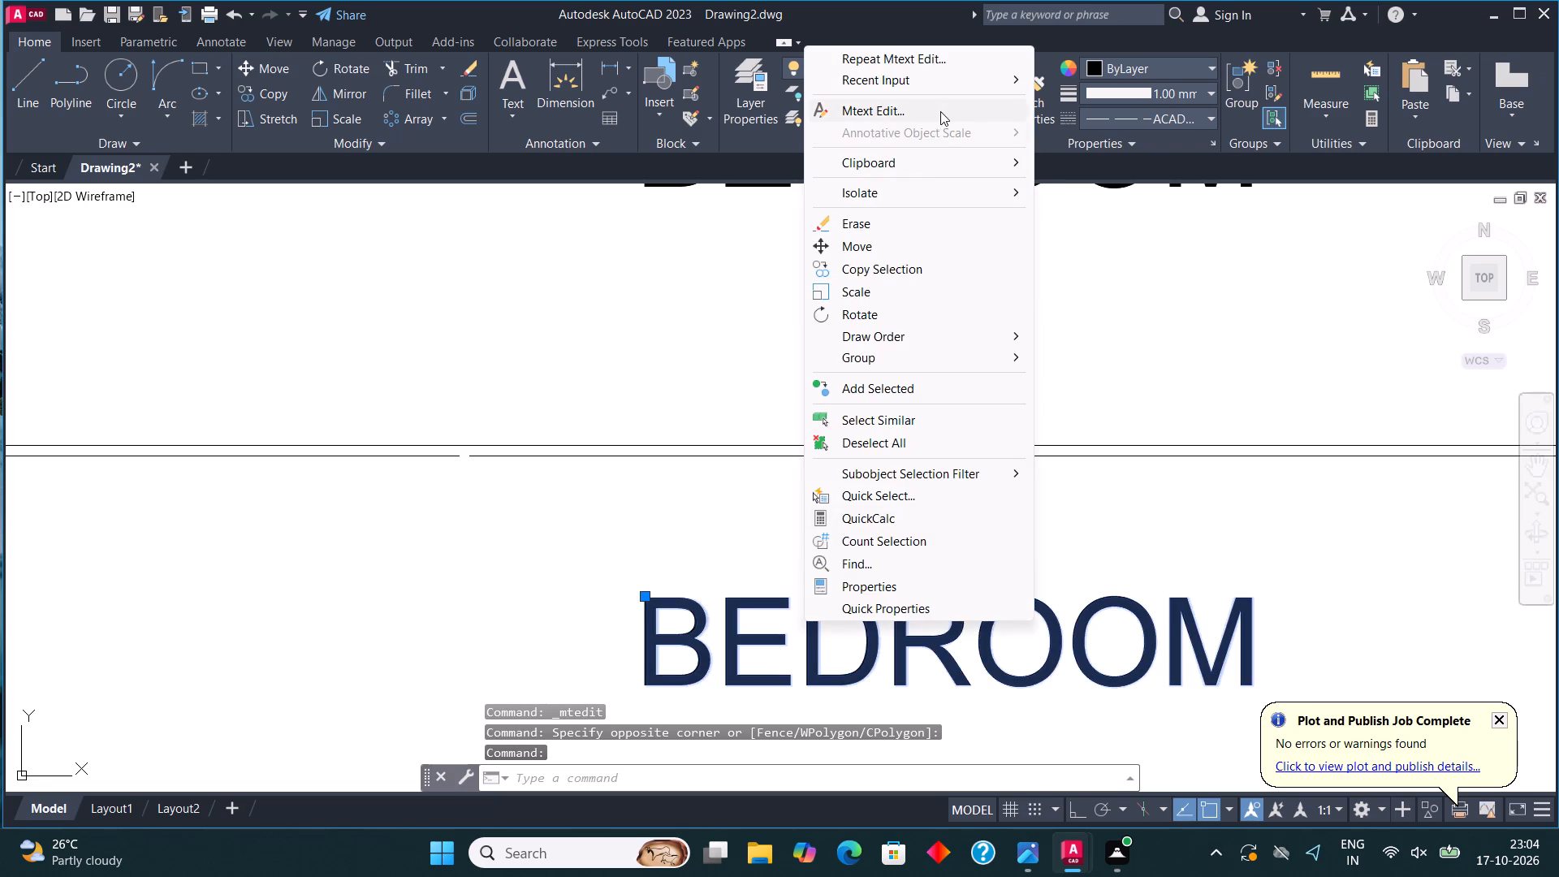
pyautogui.click(940, 111)
pyautogui.click(1289, 633)
pyautogui.press('BackSpace')
pyautogui.press('BackSpace')
pyautogui.press('BackSpace')
pyautogui.press('BackSpace')
pyautogui.press('BackSpace')
pyautogui.press('BackSpace')
pyautogui.press('BackSpace')
pyautogui.press('BackSpace')
pyautogui.press('BackSpace')
pyautogui.press('BackSpace')
pyautogui.press('BackSpace')
pyautogui.press('BackSpace')
pyautogui.press('BackSpace')
pyautogui.press('BackSpace')
pyautogui.press('BackSpace')
pyautogui.press('BackSpace')
pyautogui.press('BackSpace')
pyautogui.press('BackSpace')
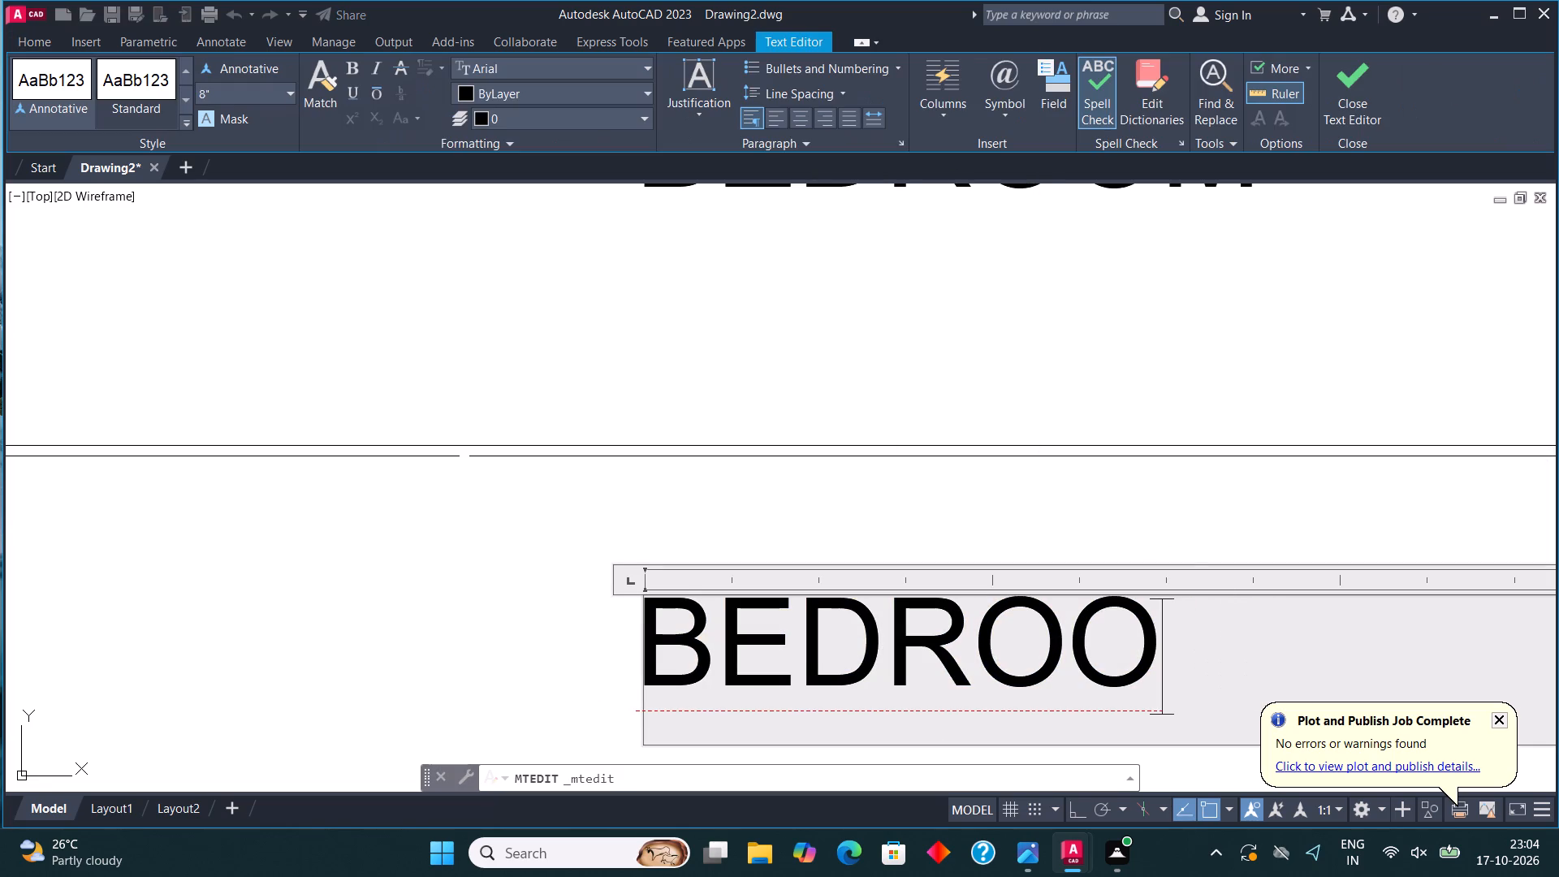
pyautogui.write('RCC SLAB')
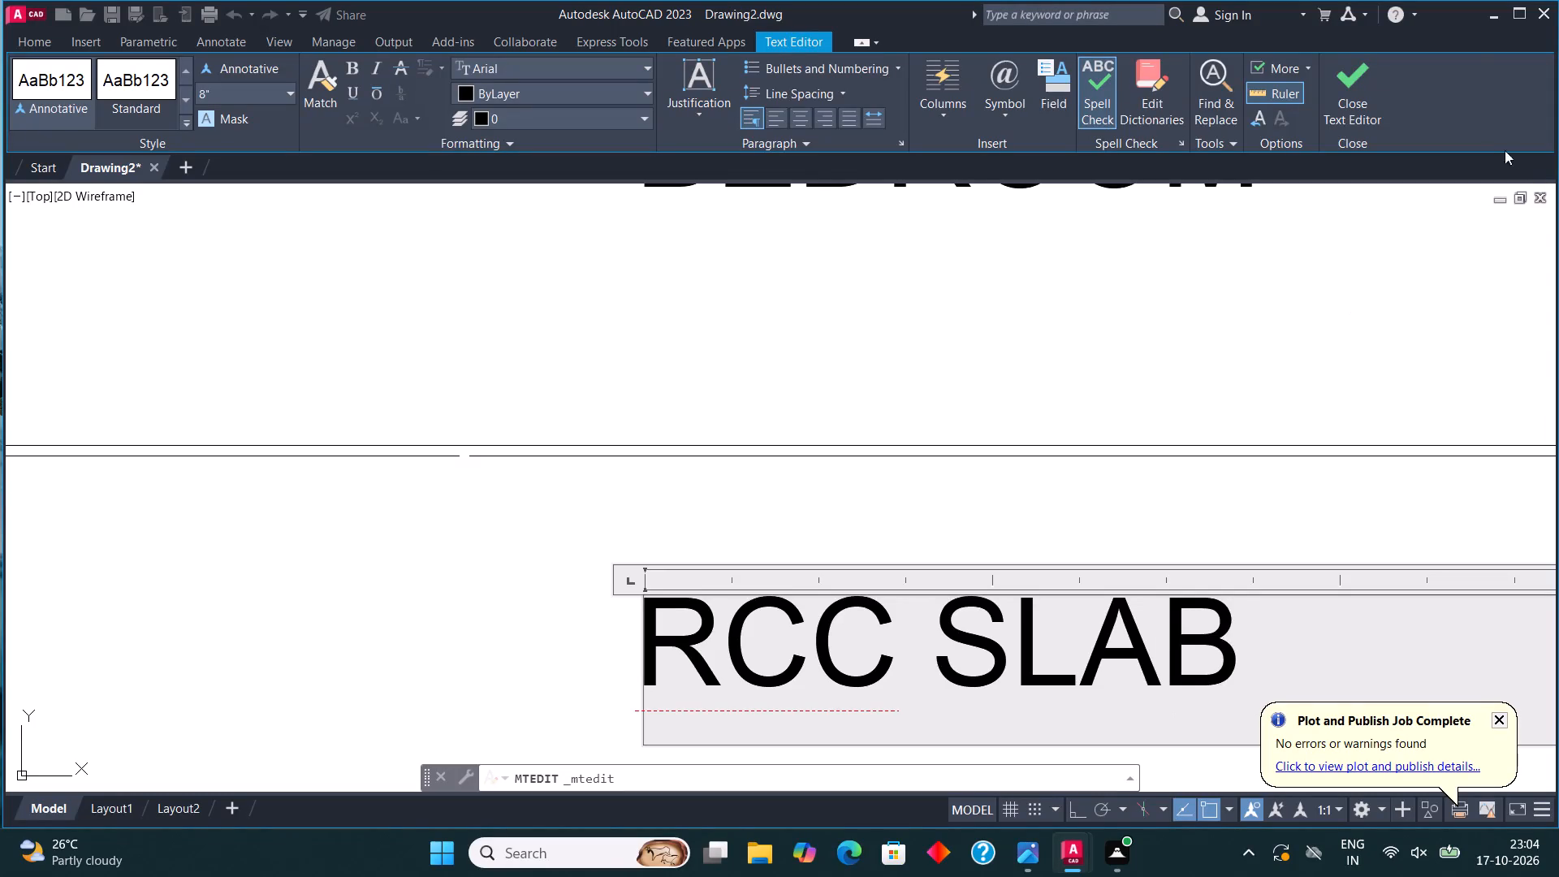
pyautogui.click(1364, 87)
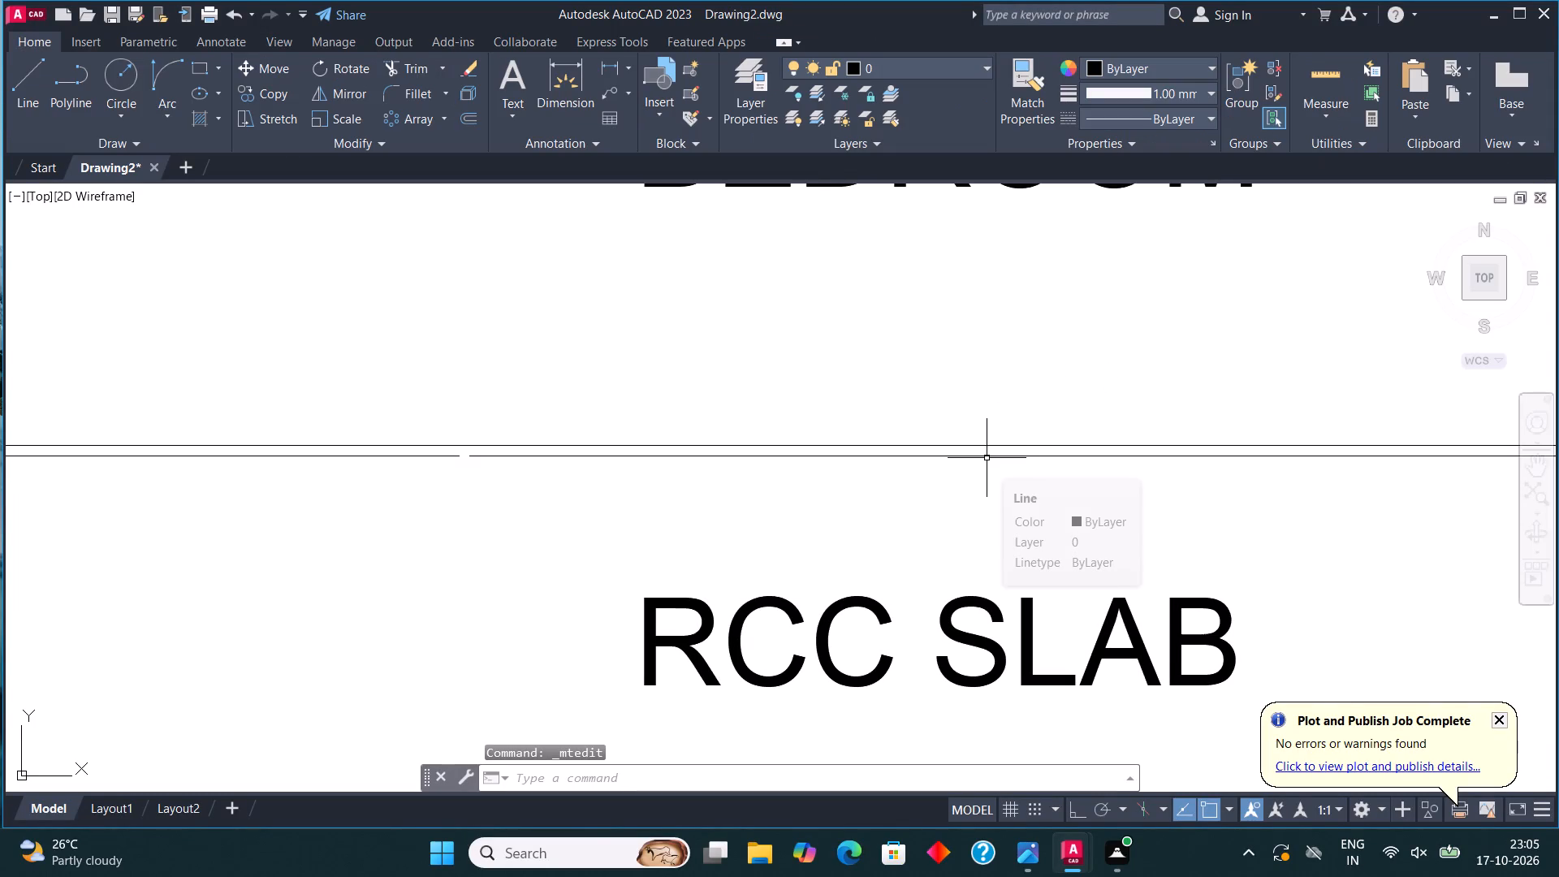
# Change the BEDROOM label above the lower block's top line to PARAPET WALL.
pyautogui.scroll(-4, 798, 604)
pyautogui.scroll(2, 824, 547)
pyautogui.click(810, 530)
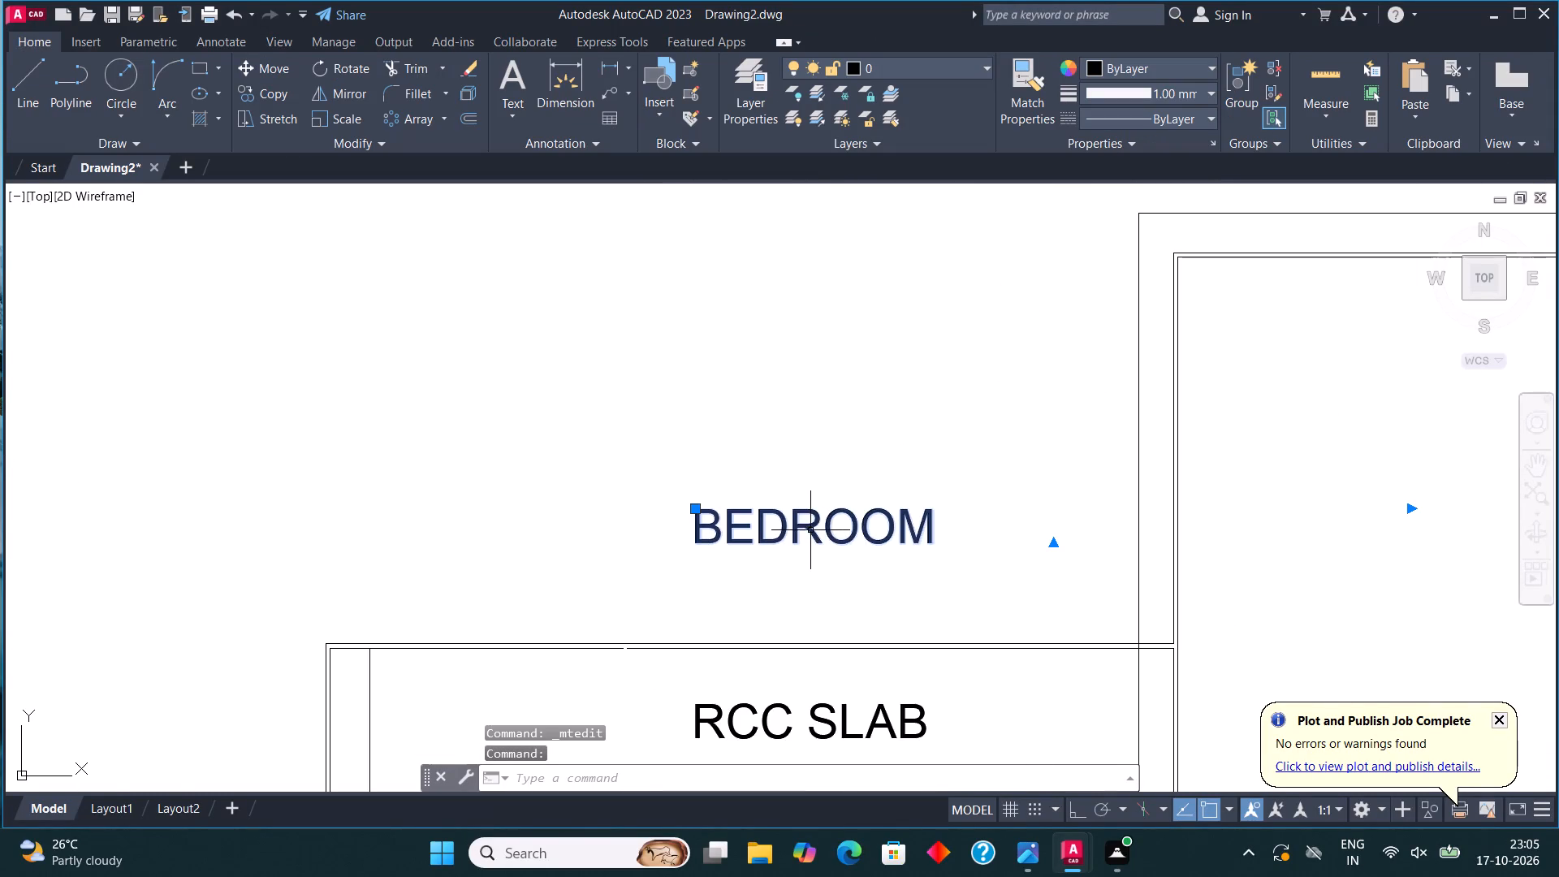
pyautogui.rightClick(808, 531)
pyautogui.click(926, 315)
pyautogui.click(978, 534)
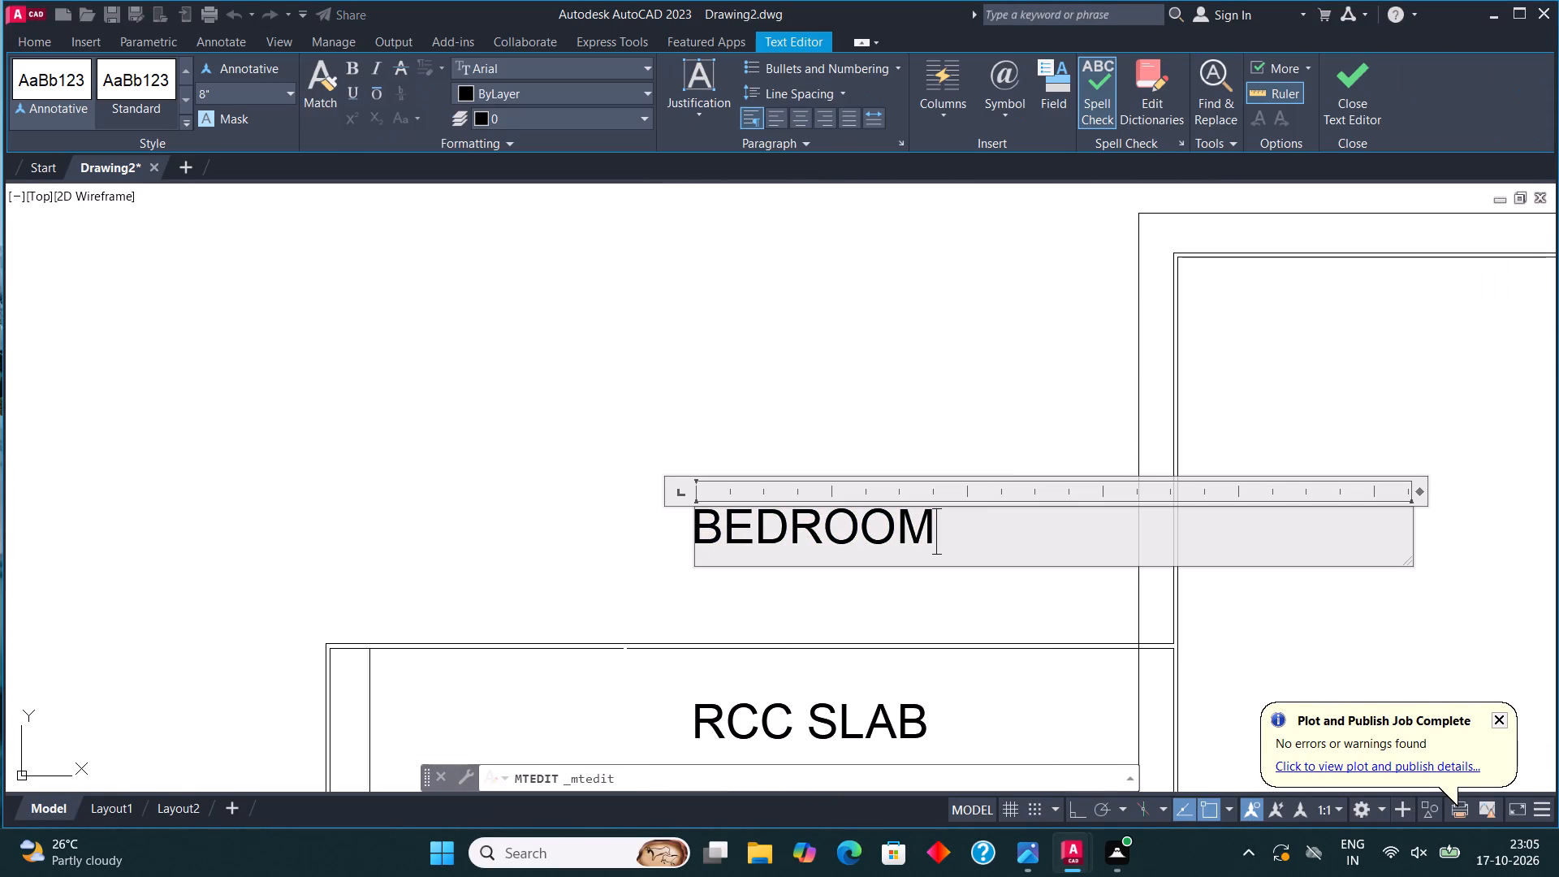
pyautogui.press('BackSpace')
pyautogui.press('BackSpace')
pyautogui.press('BackSpace')
pyautogui.press('BackSpace')
pyautogui.press('BackSpace')
pyautogui.press('BackSpace')
pyautogui.press('BackSpace')
pyautogui.press('BackSpace')
pyautogui.press('BackSpace')
pyautogui.press('BackSpace')
pyautogui.press('BackSpace')
pyautogui.press('BackSpace')
pyautogui.press('BackSpace')
pyautogui.press('BackSpace')
pyautogui.press('BackSpace')
pyautogui.press('BackSpace')
pyautogui.write('PARA')
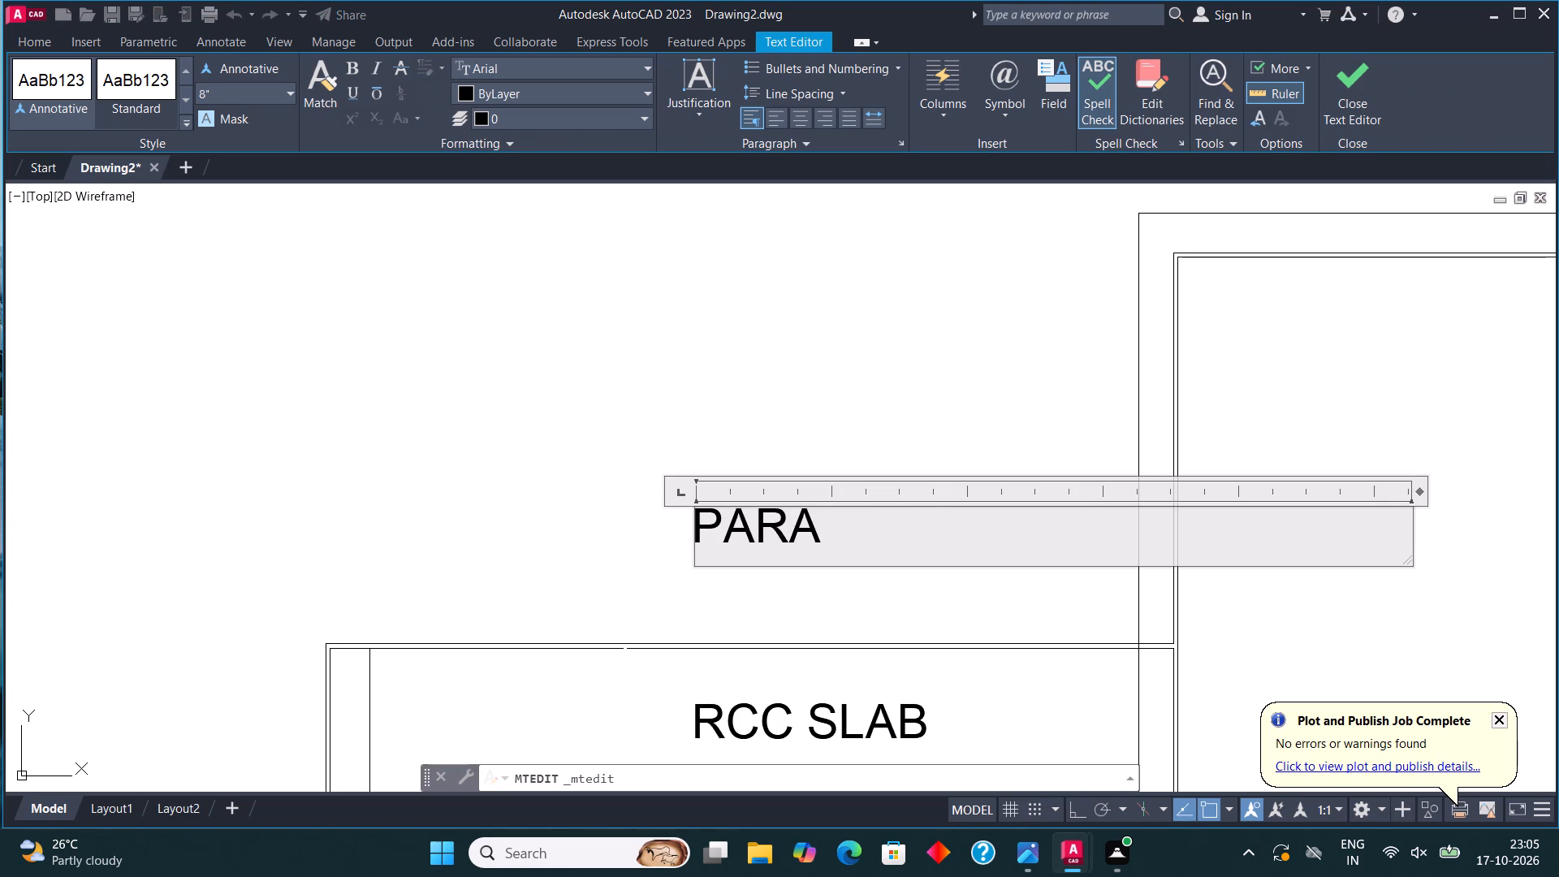
pyautogui.write('PET WALL')
pyautogui.scroll(1, 978, 534)
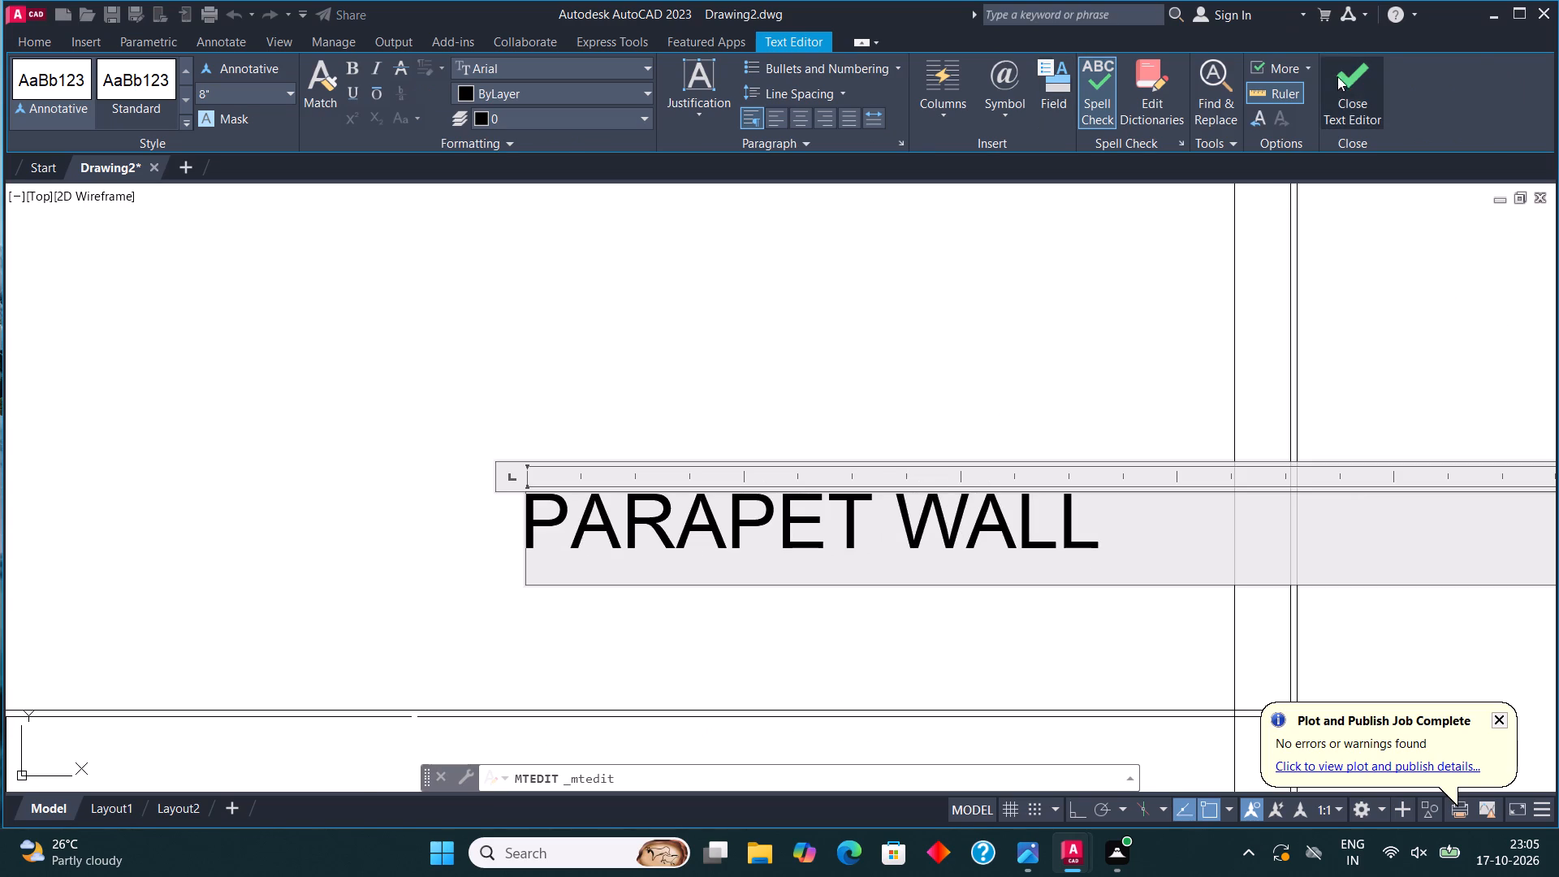
pyautogui.click(1348, 89)
# Draw a vertical line from below the PARAPET WALL label to the block's top line, with a short slanted line rising left from its foot.
pyautogui.scroll(-4, 585, 408)
pyautogui.scroll(3, 588, 435)
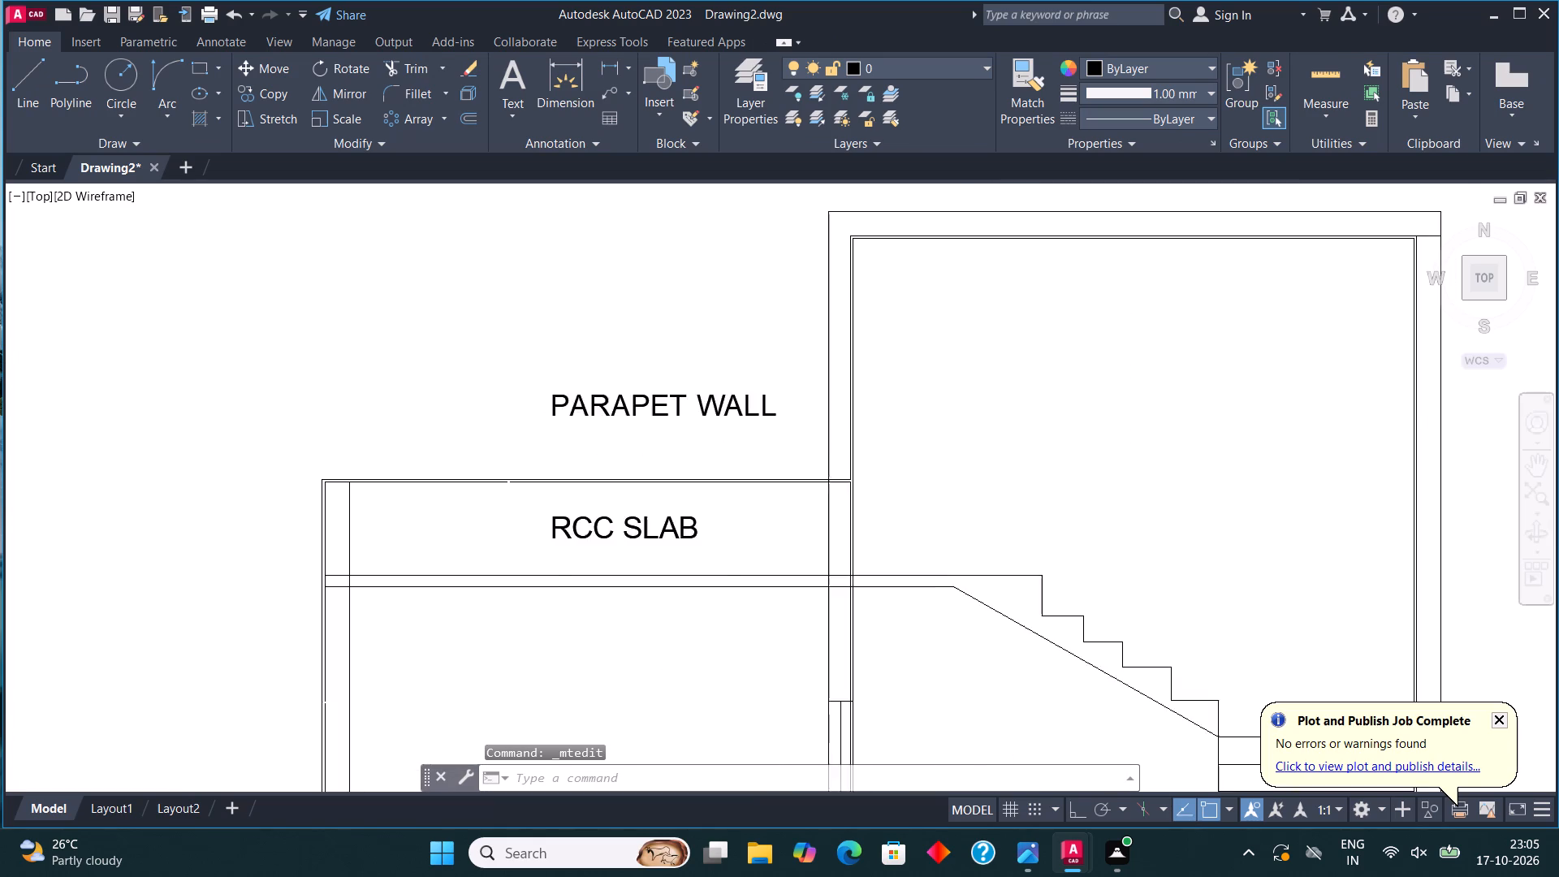
pyautogui.scroll(1, 605, 456)
pyautogui.click(50, 73)
pyautogui.click(32, 77)
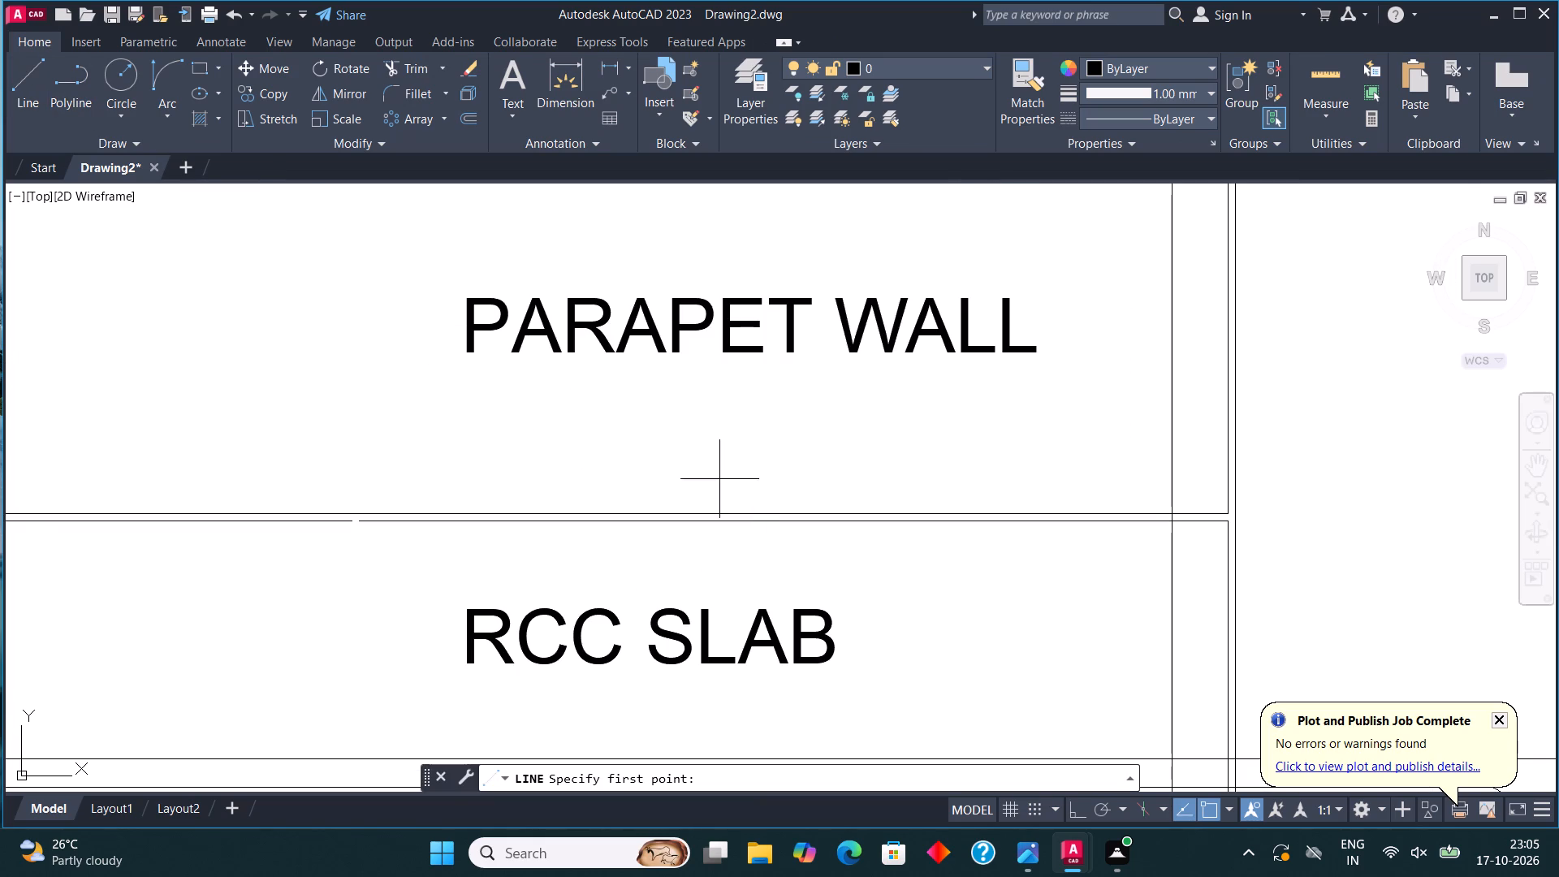
pyautogui.click(719, 387)
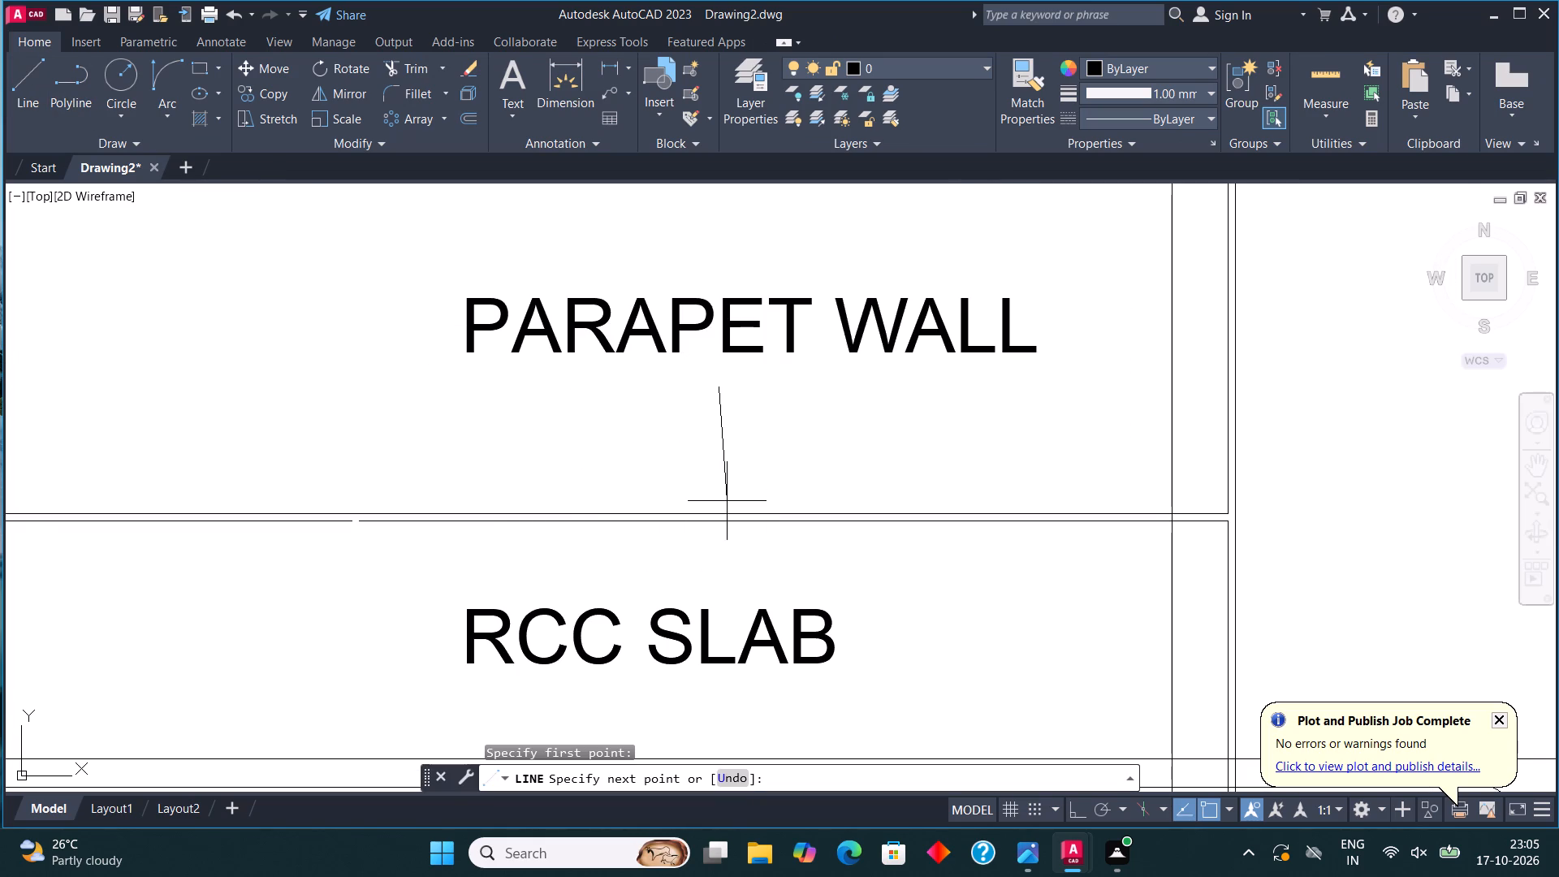
pyautogui.click(718, 516)
pyautogui.click(672, 458)
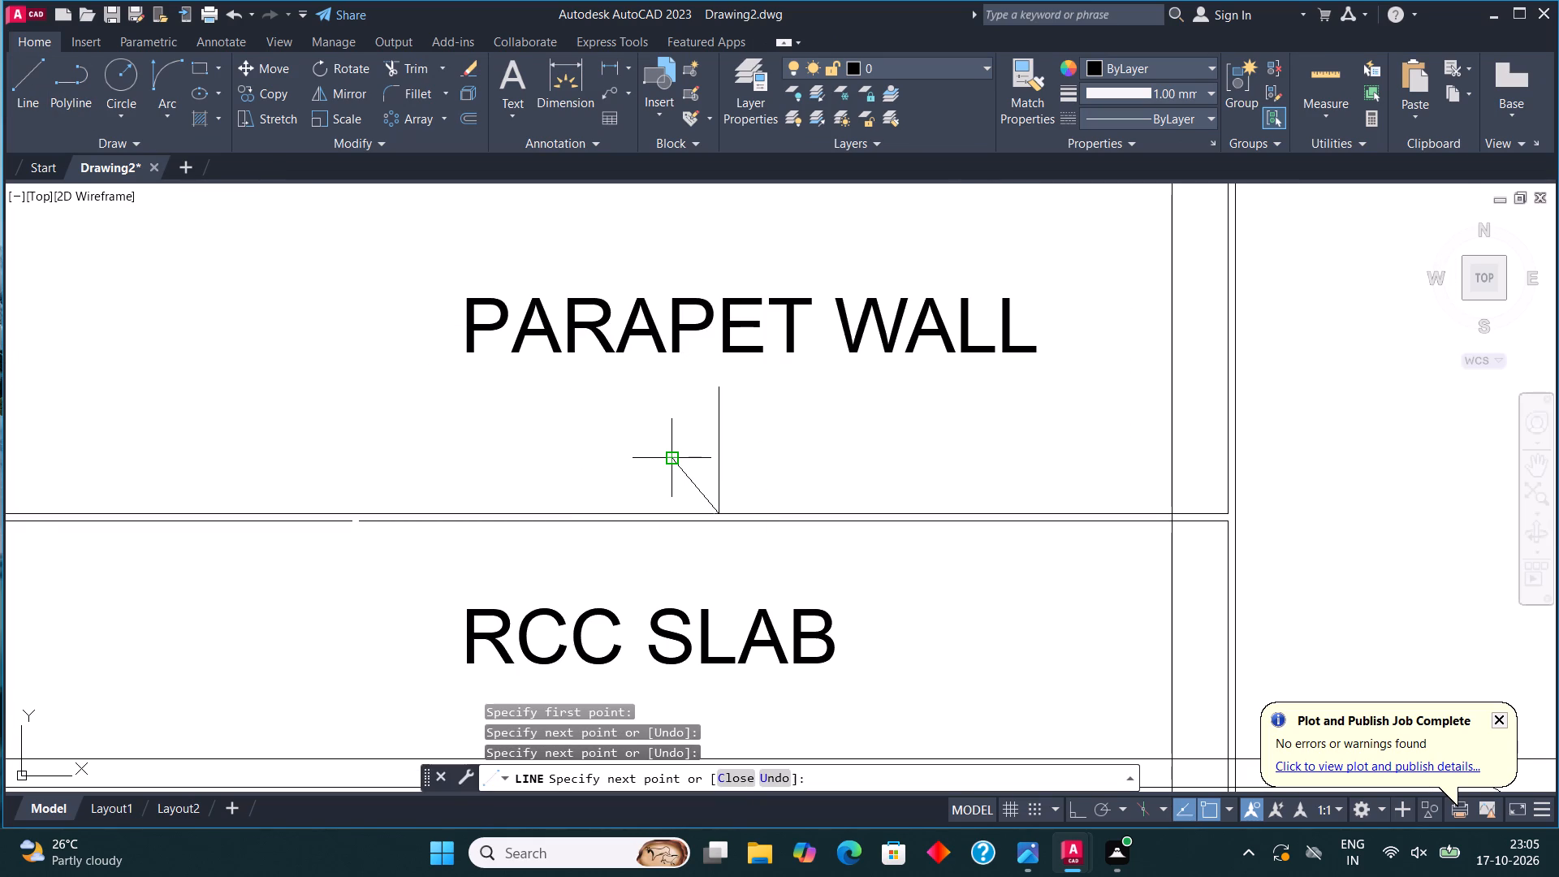
pyautogui.press('Escape')
# Mirror the slanted line about the vertical line with Ortho on, keeping the original.
pyautogui.click(677, 459)
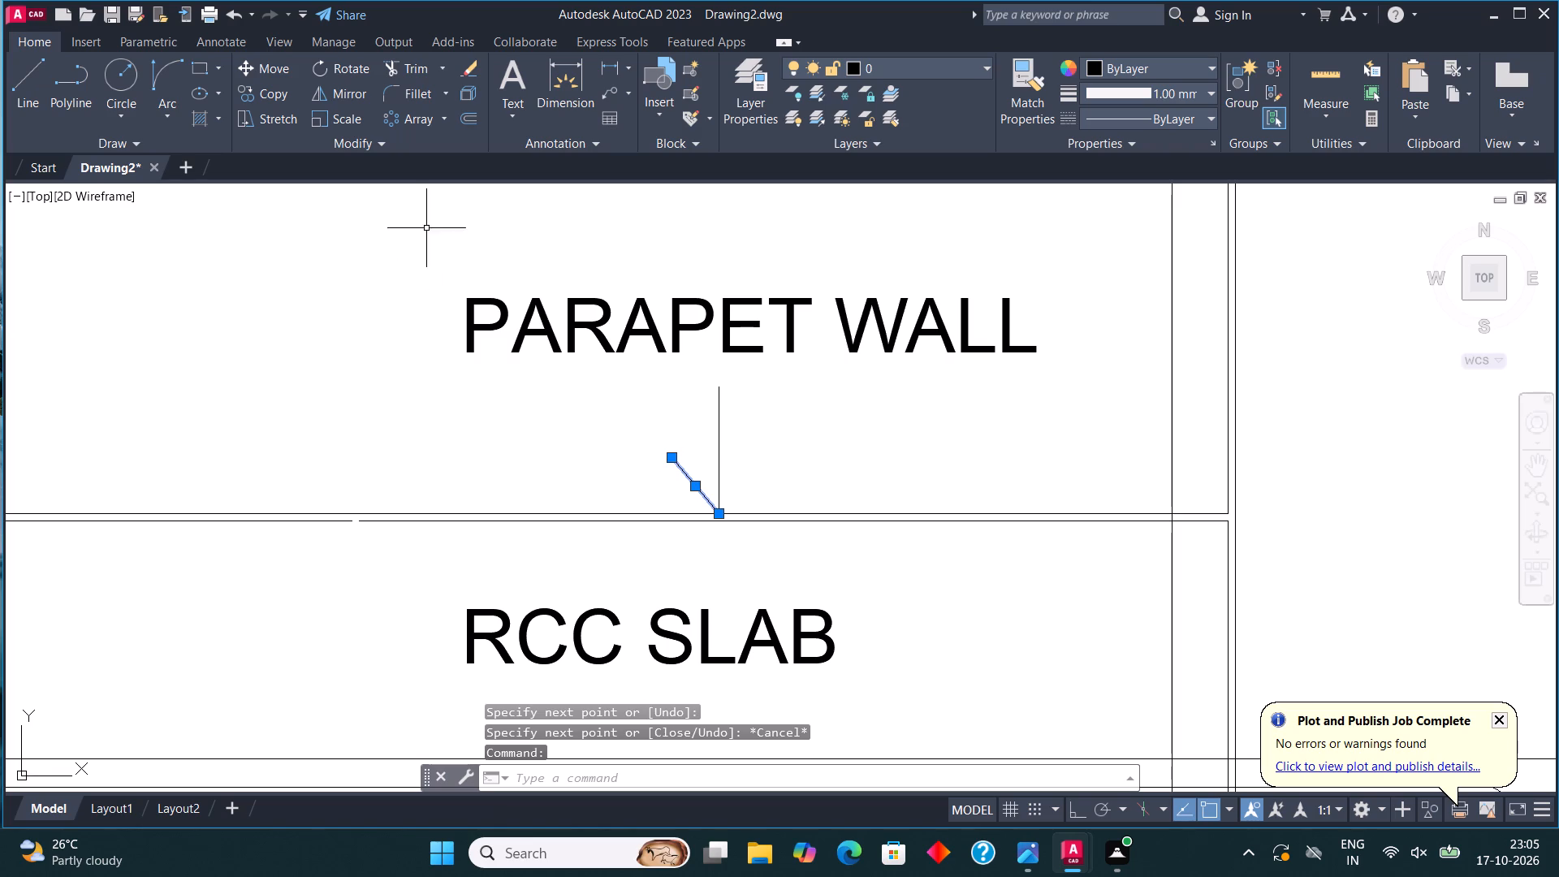
pyautogui.click(362, 89)
pyautogui.click(712, 515)
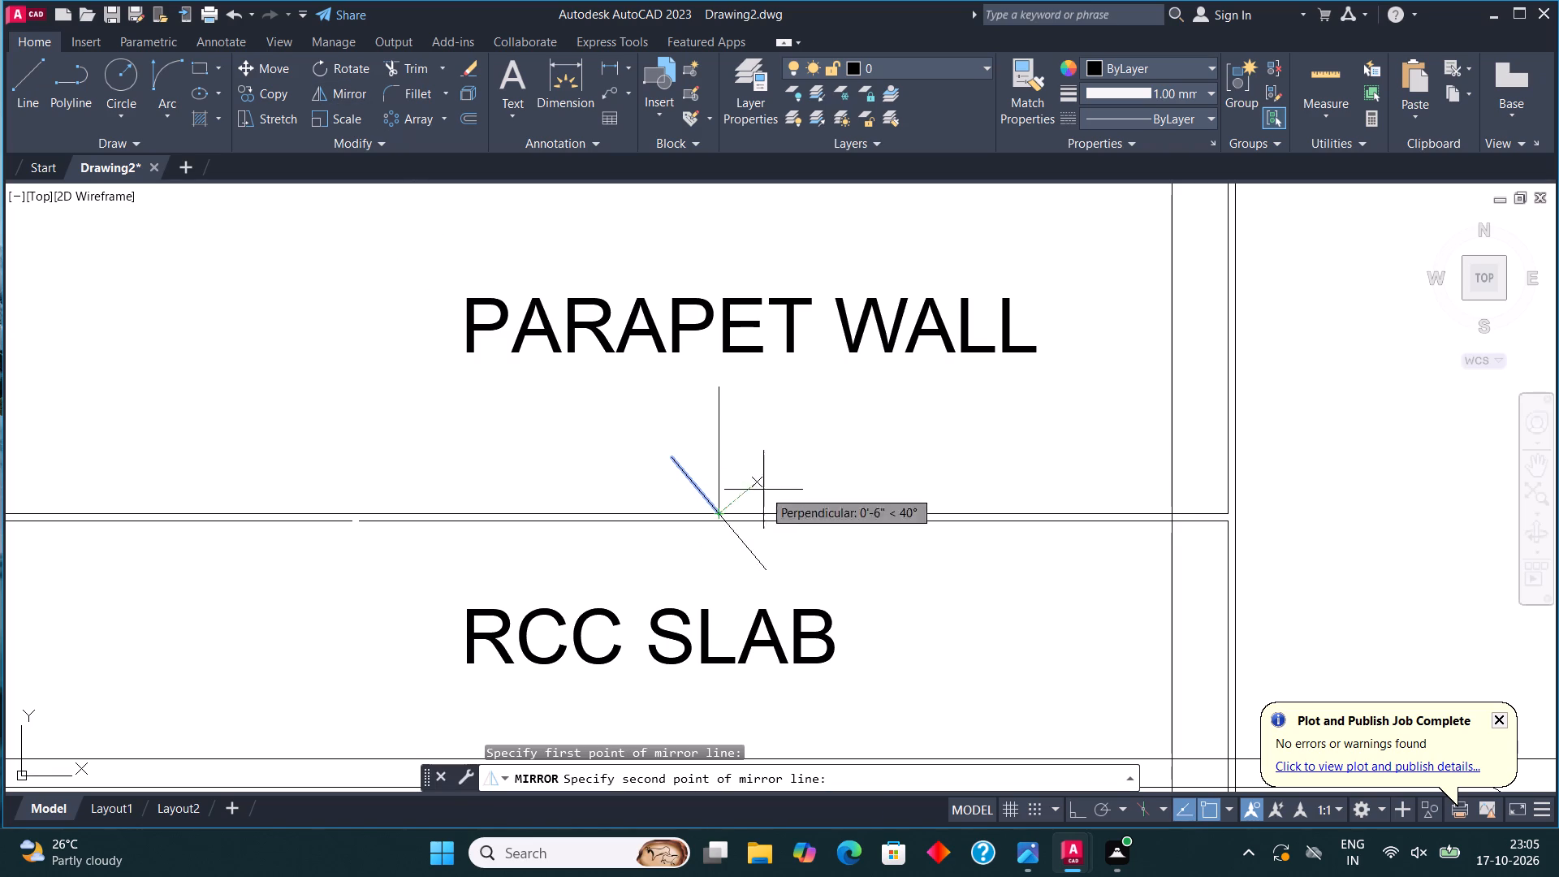
pyautogui.press('F8')
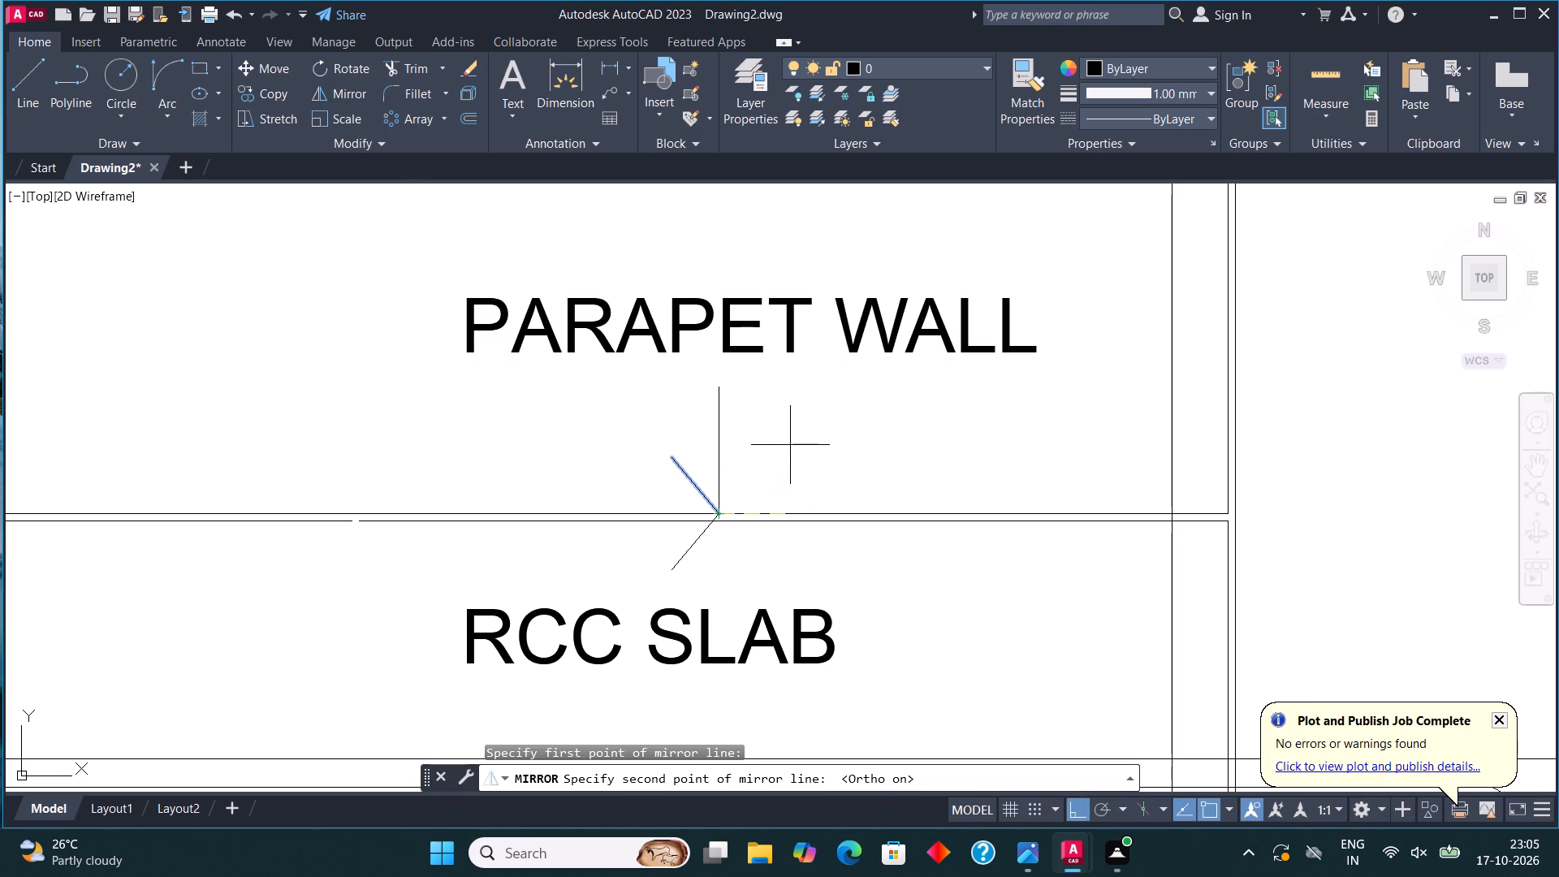
pyautogui.click(658, 406)
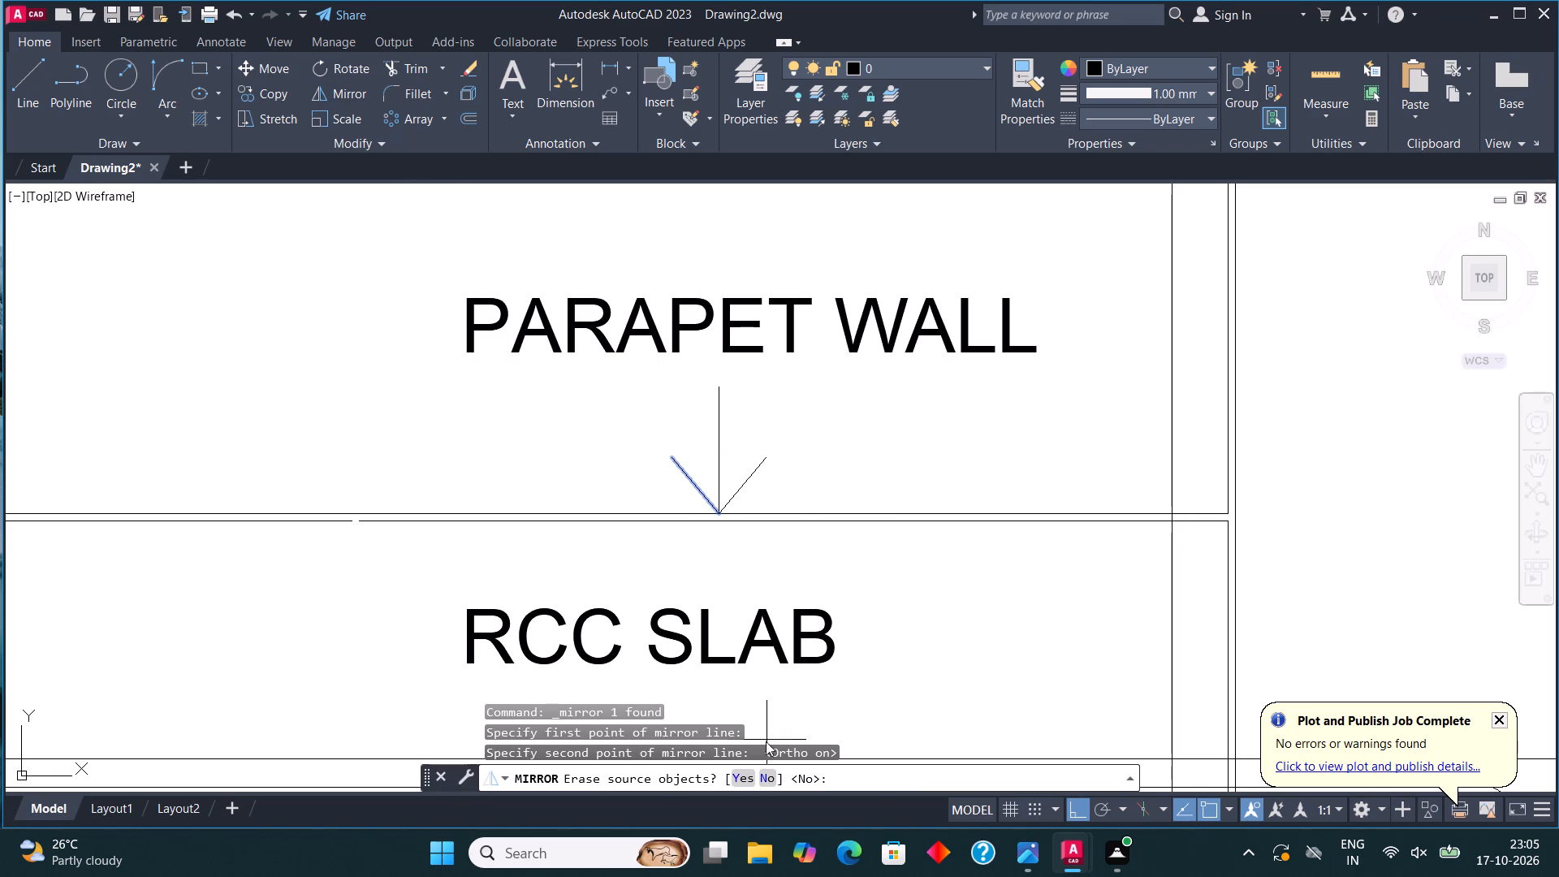
pyautogui.click(770, 770)
# Draw a horizontal line joining the upper ends of the two slanted lines to close the arrowhead.
pyautogui.moveTo(782, 528); pyautogui.dragTo(776, 589, button='middle')
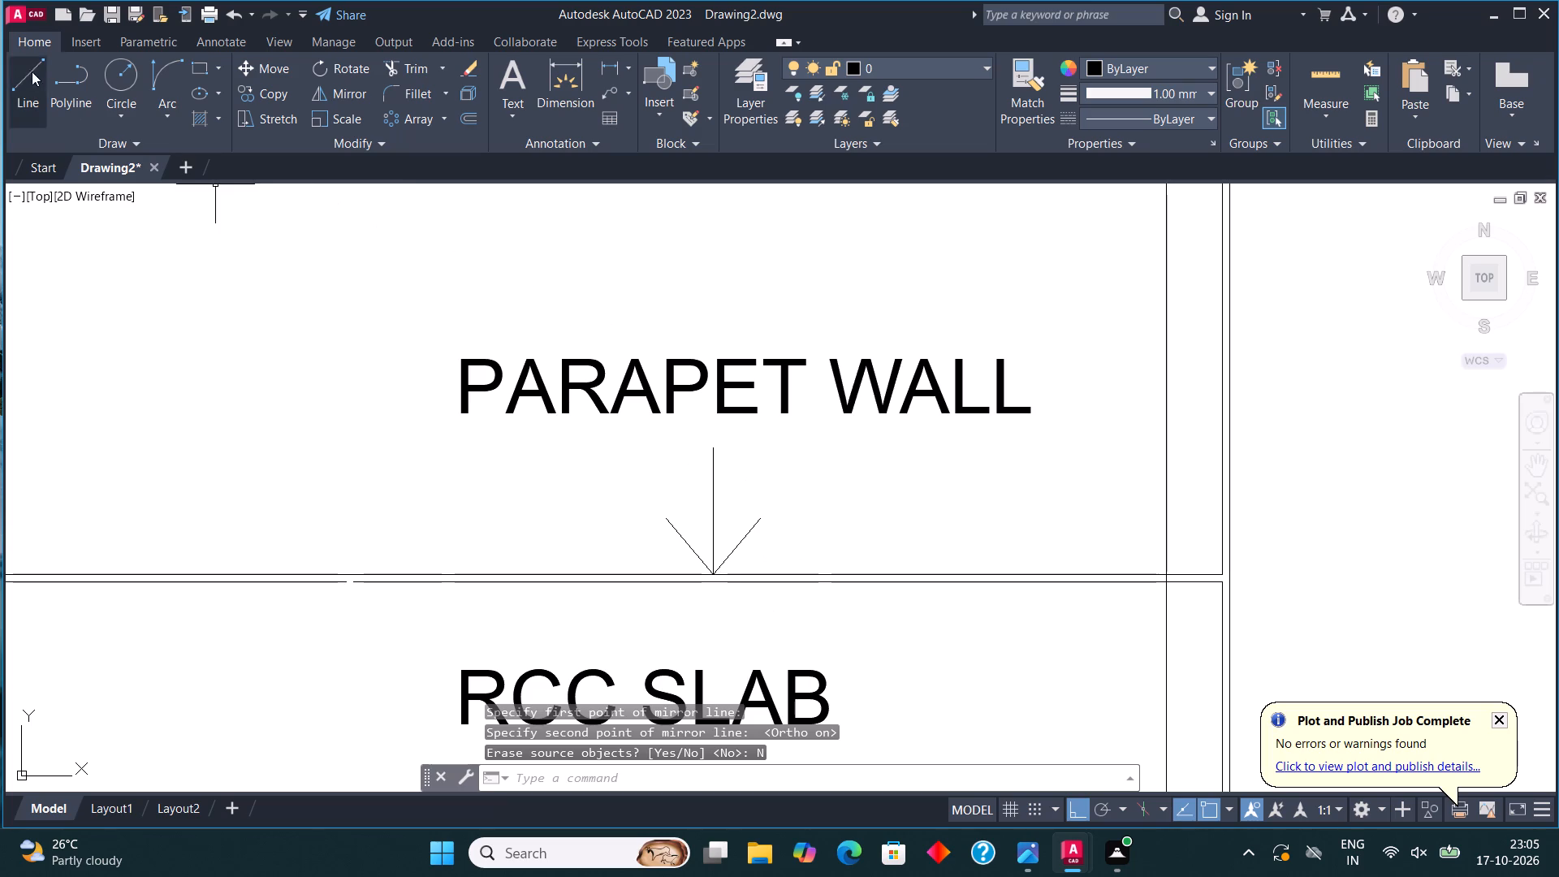
pyautogui.click(31, 67)
pyautogui.click(671, 517)
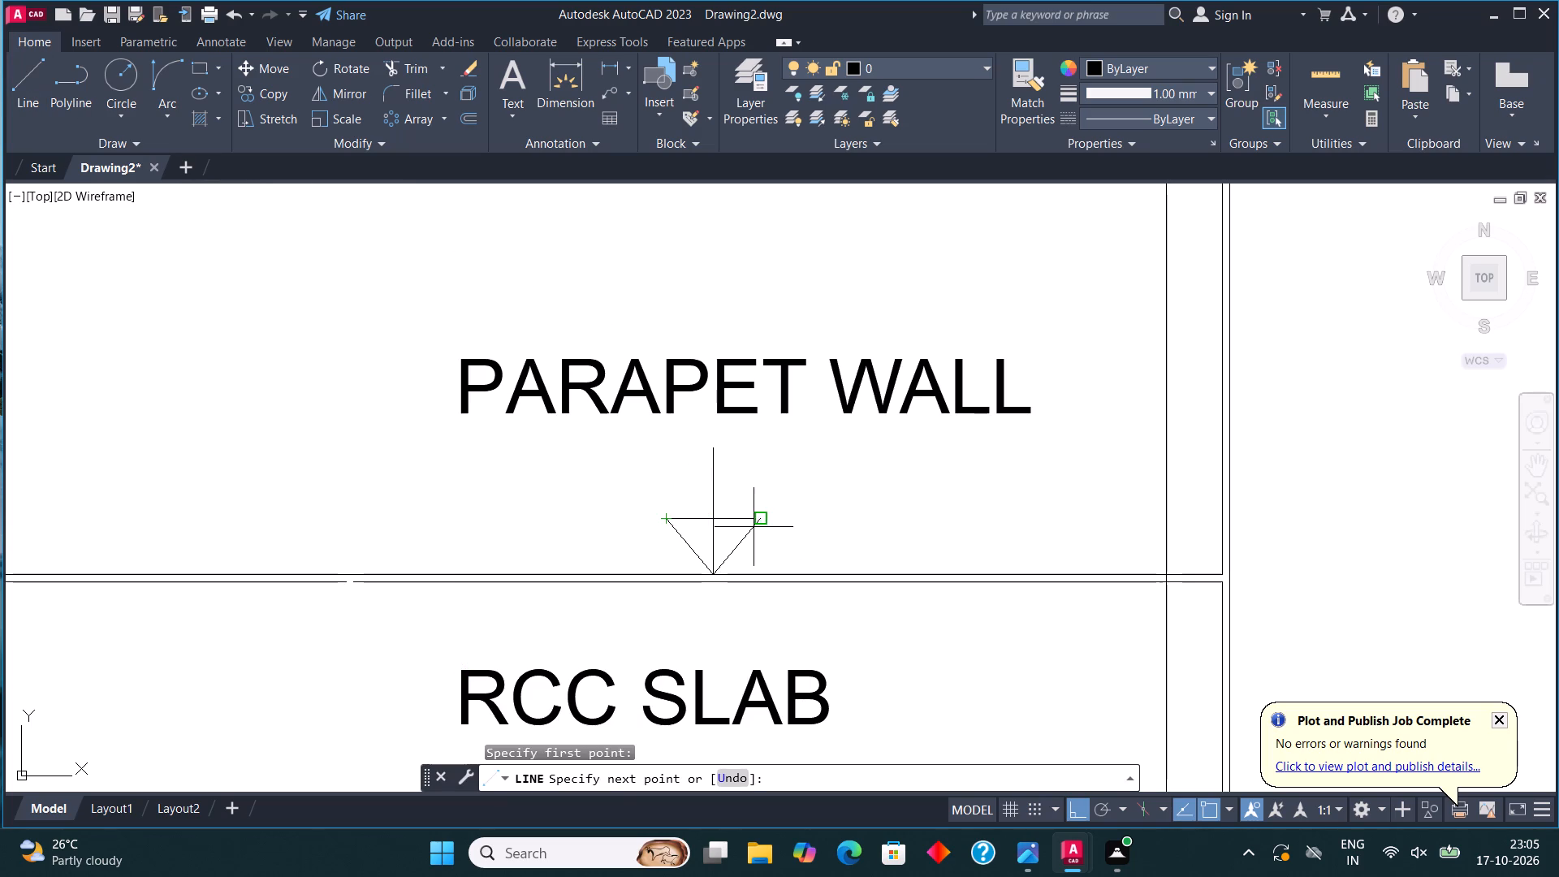
pyautogui.click(757, 527)
pyautogui.scroll(-2, 788, 496)
pyautogui.press('Escape')
# Fill both halves of the arrowhead below the PARAPET WALL label with a SOLID hatch.
pyautogui.scroll(1, 741, 515)
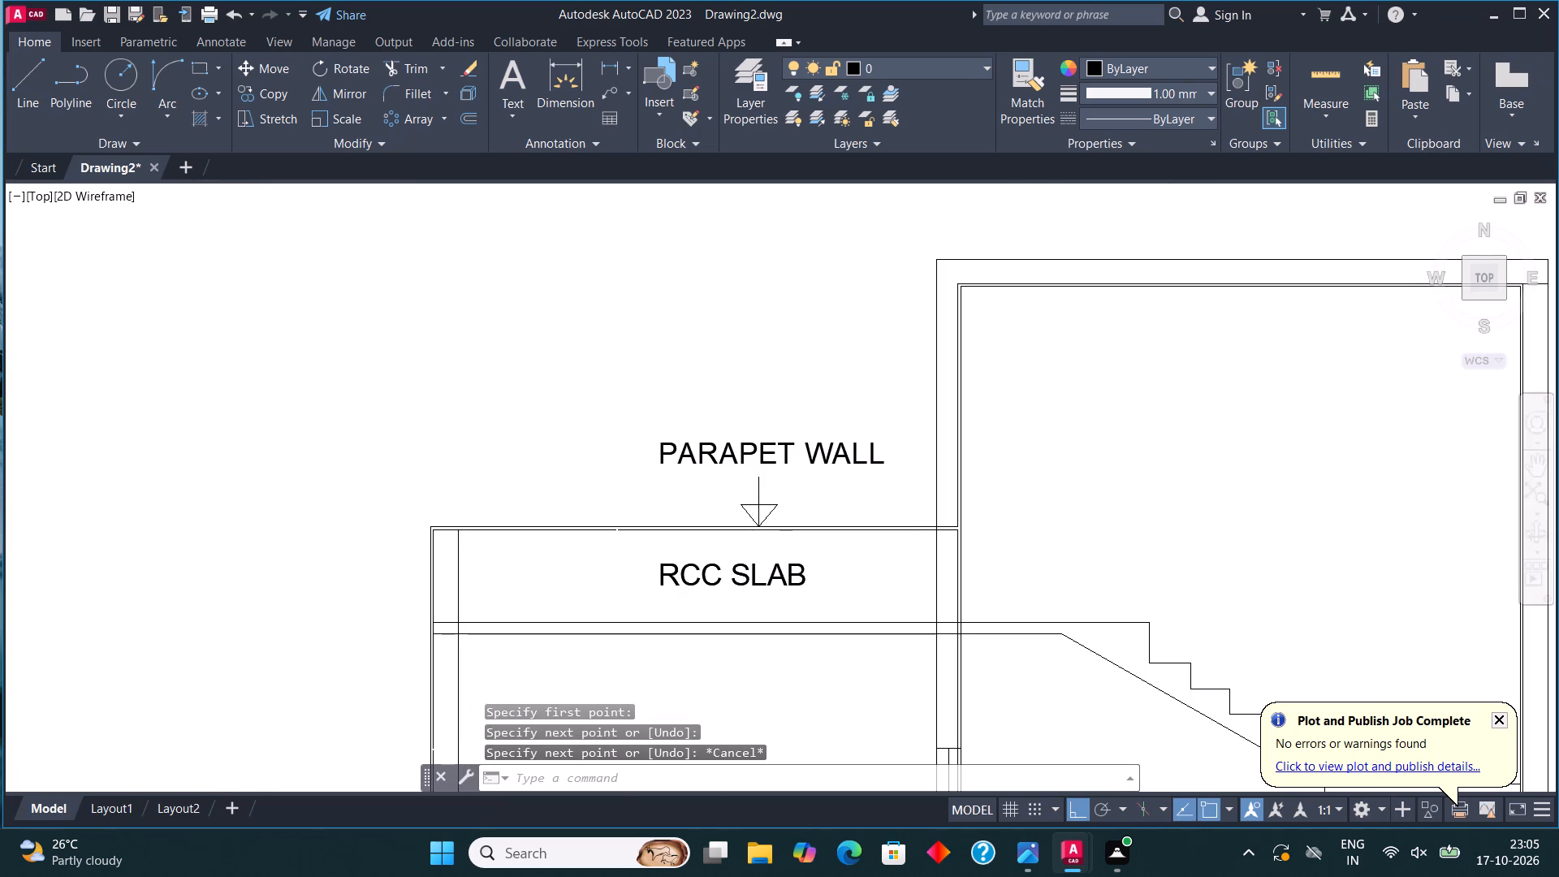
pyautogui.press('h')
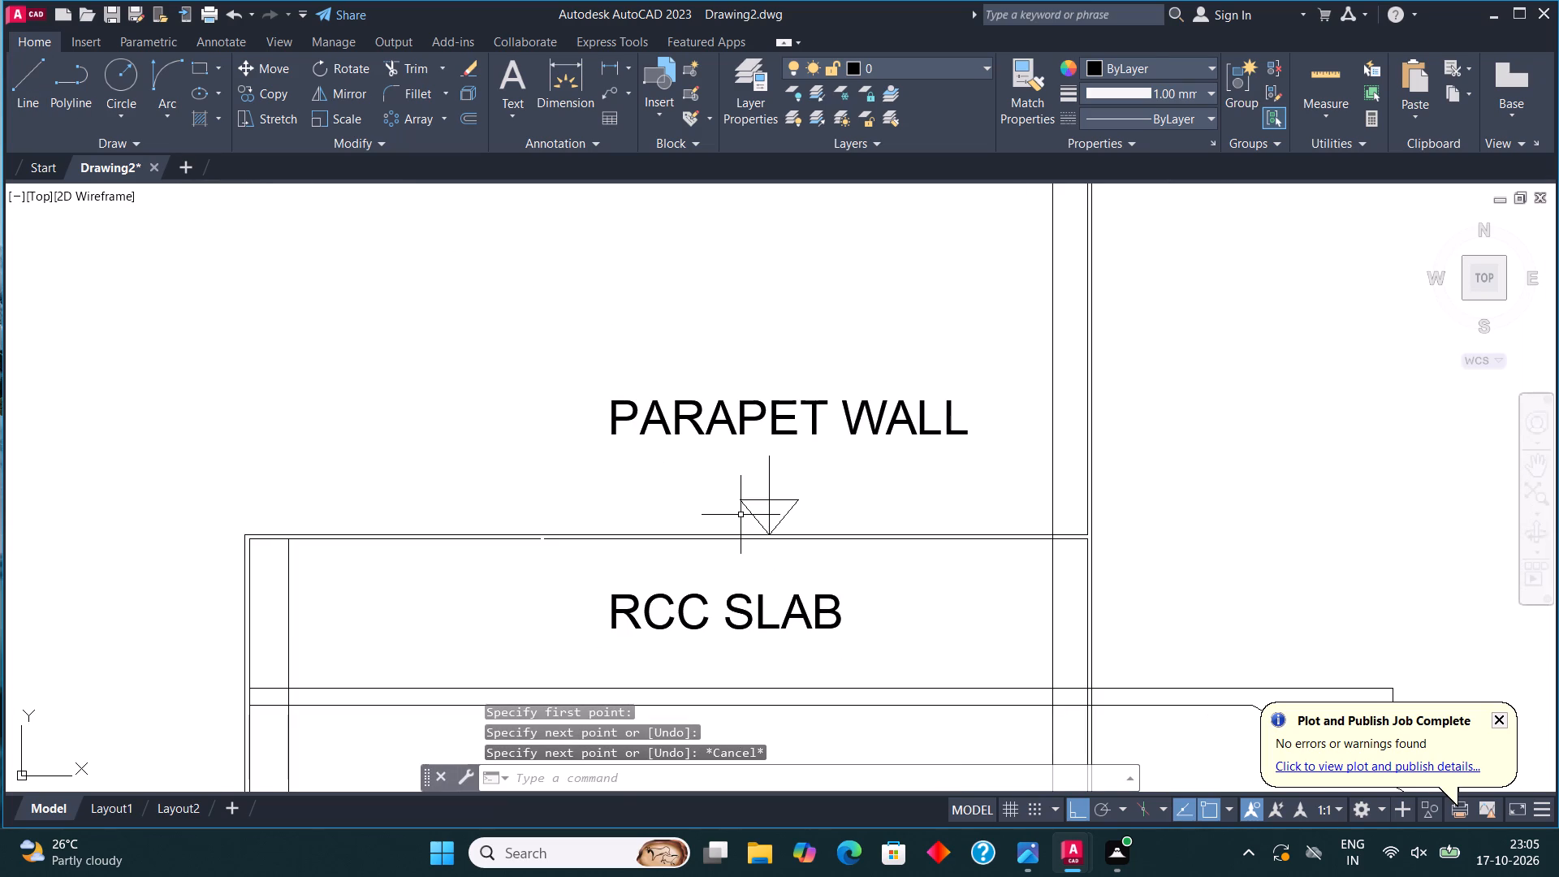
pyautogui.press('Return')
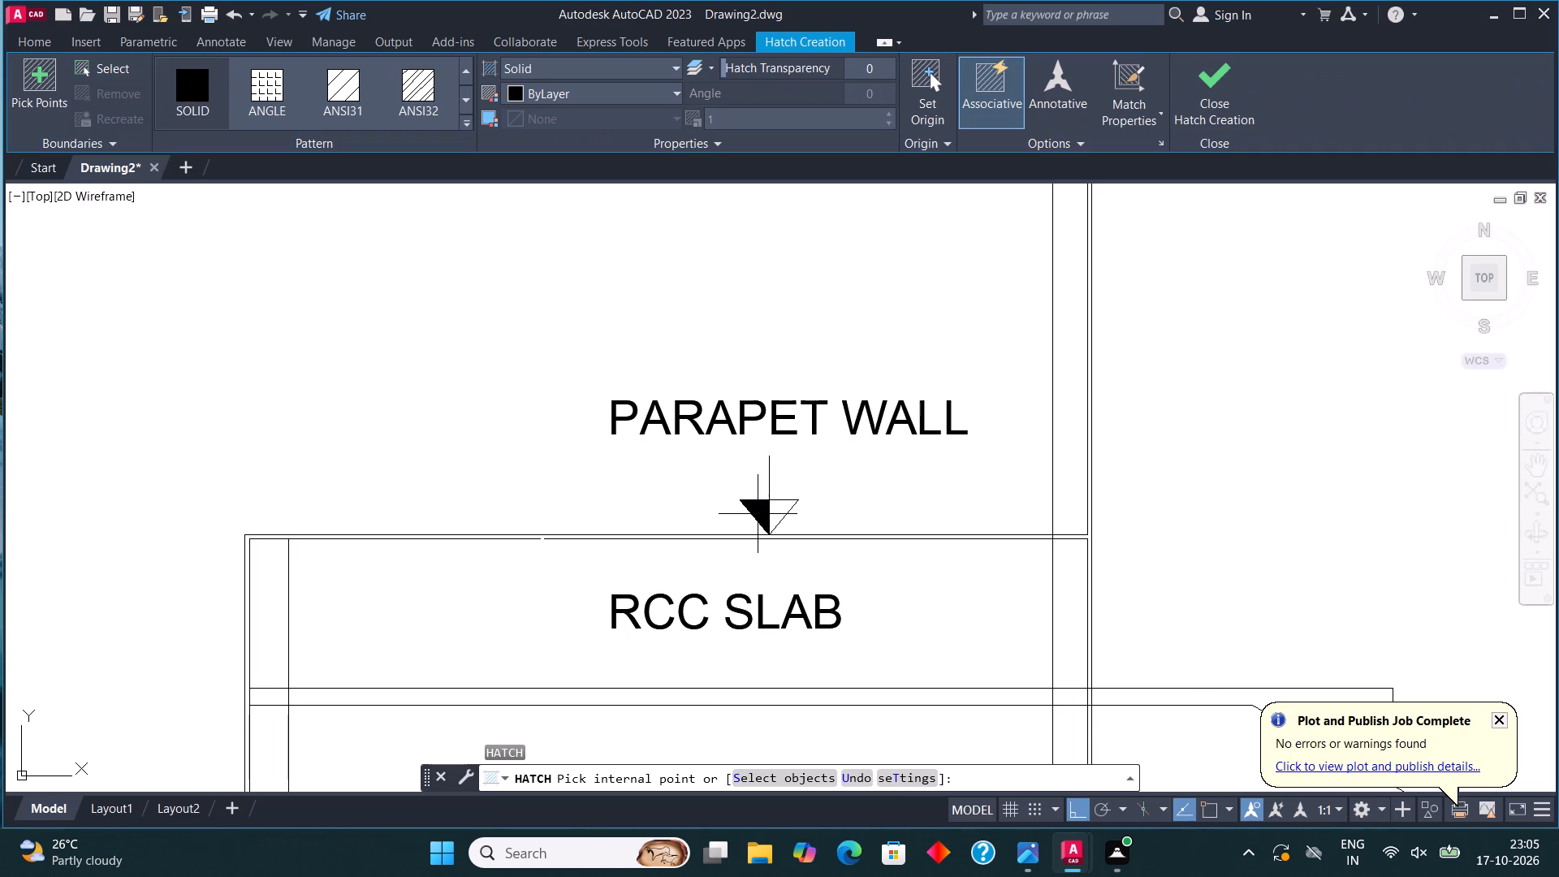
pyautogui.click(758, 514)
pyautogui.click(785, 512)
pyautogui.press('Escape')
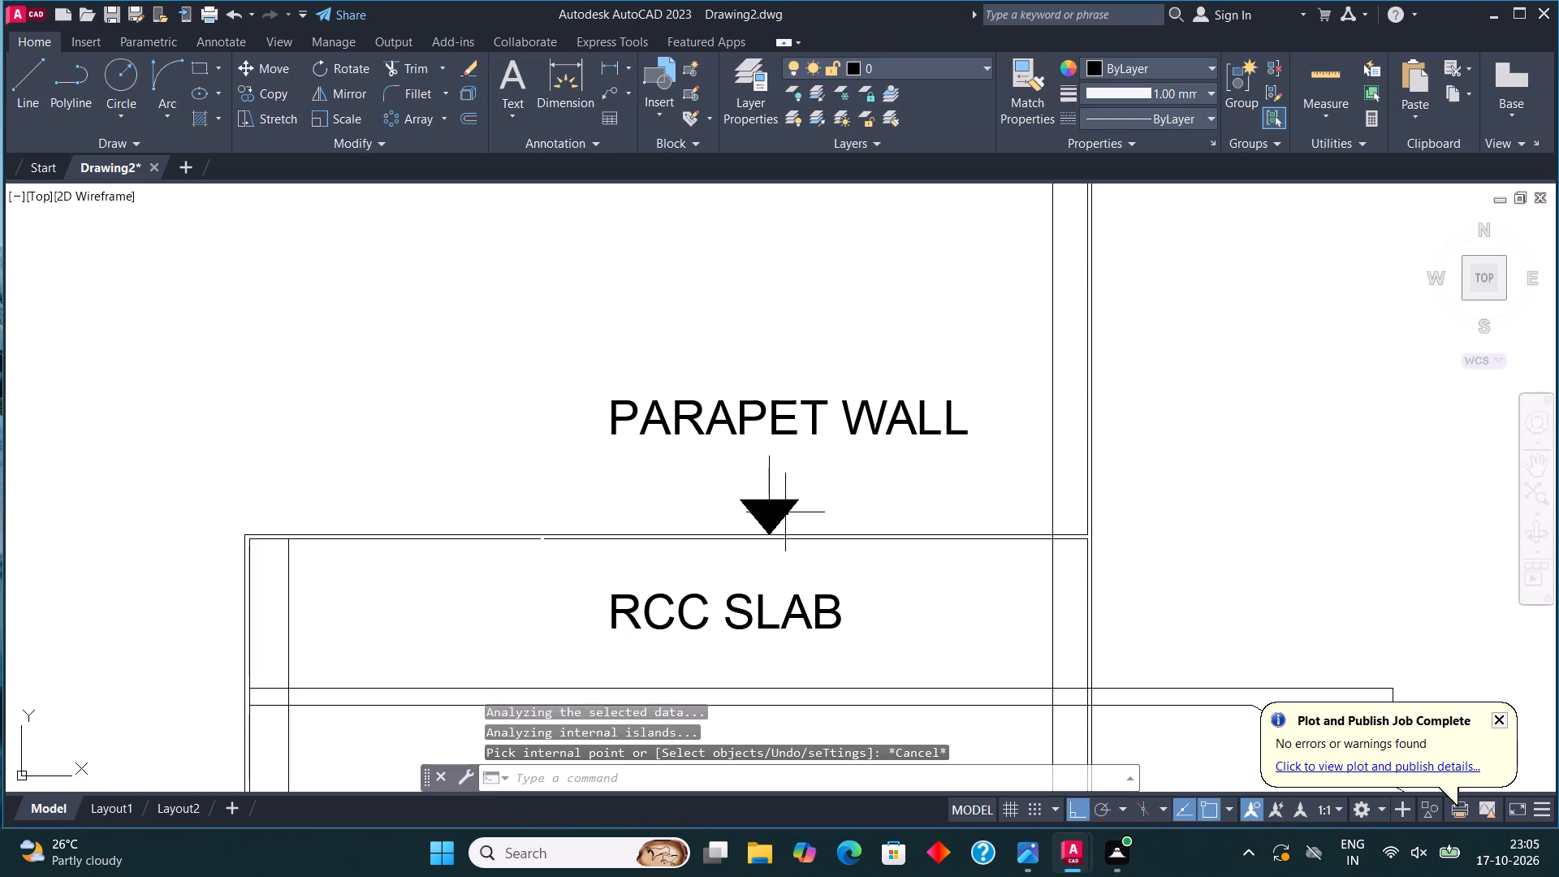
pyautogui.click(804, 533)
pyautogui.press('Escape')
# Copy the whole filled arrow straight down, placing it just below the slab under the RCC SLAB label.
pyautogui.moveTo(796, 521); pyautogui.dragTo(789, 512)
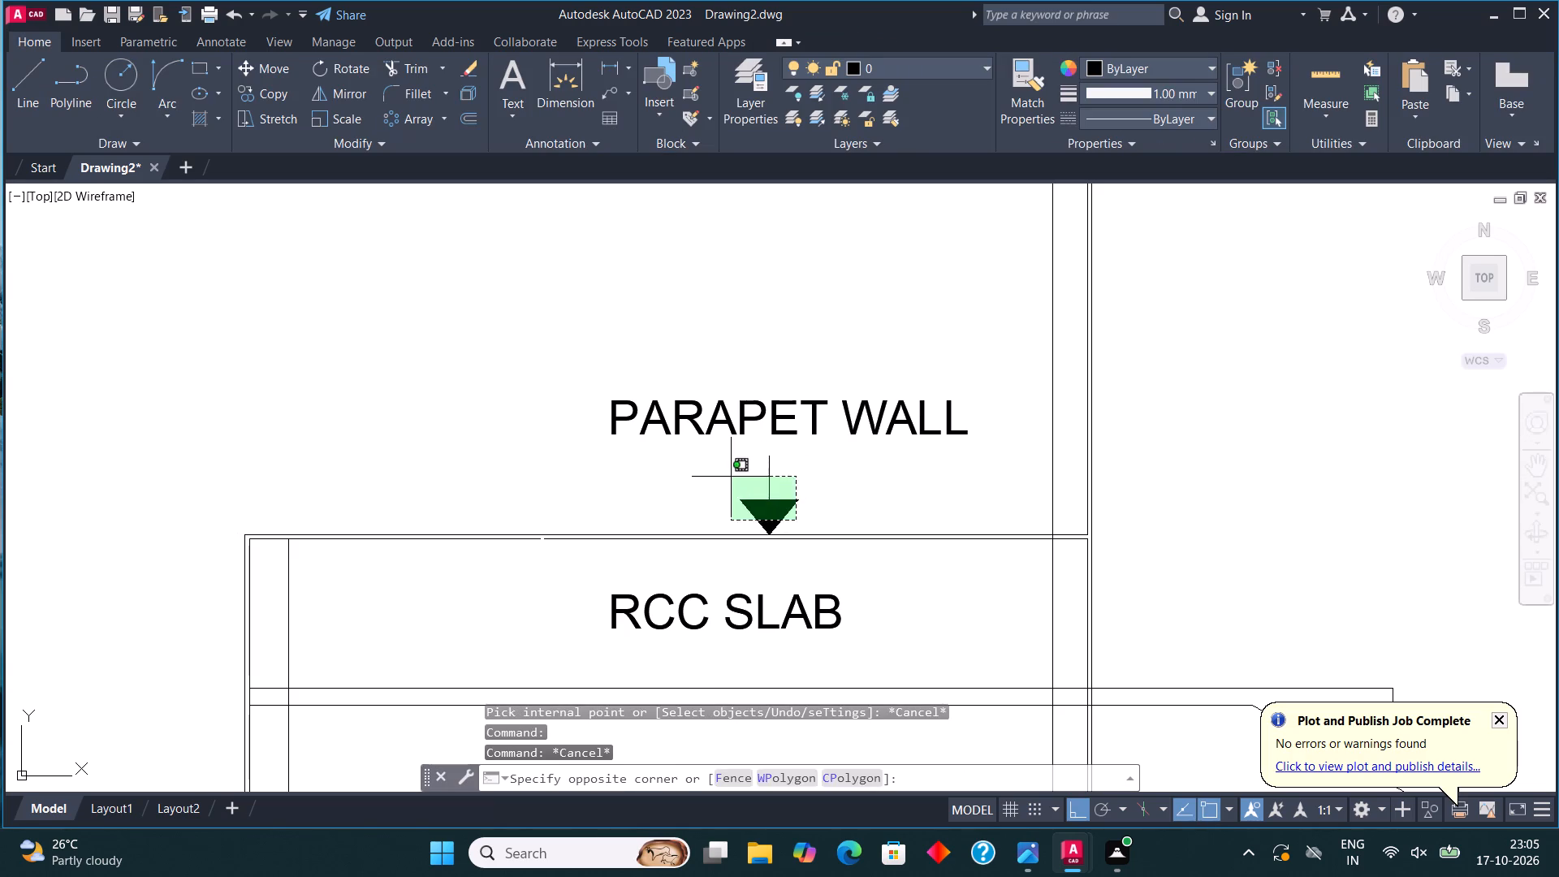
pyautogui.click(730, 475)
pyautogui.click(280, 89)
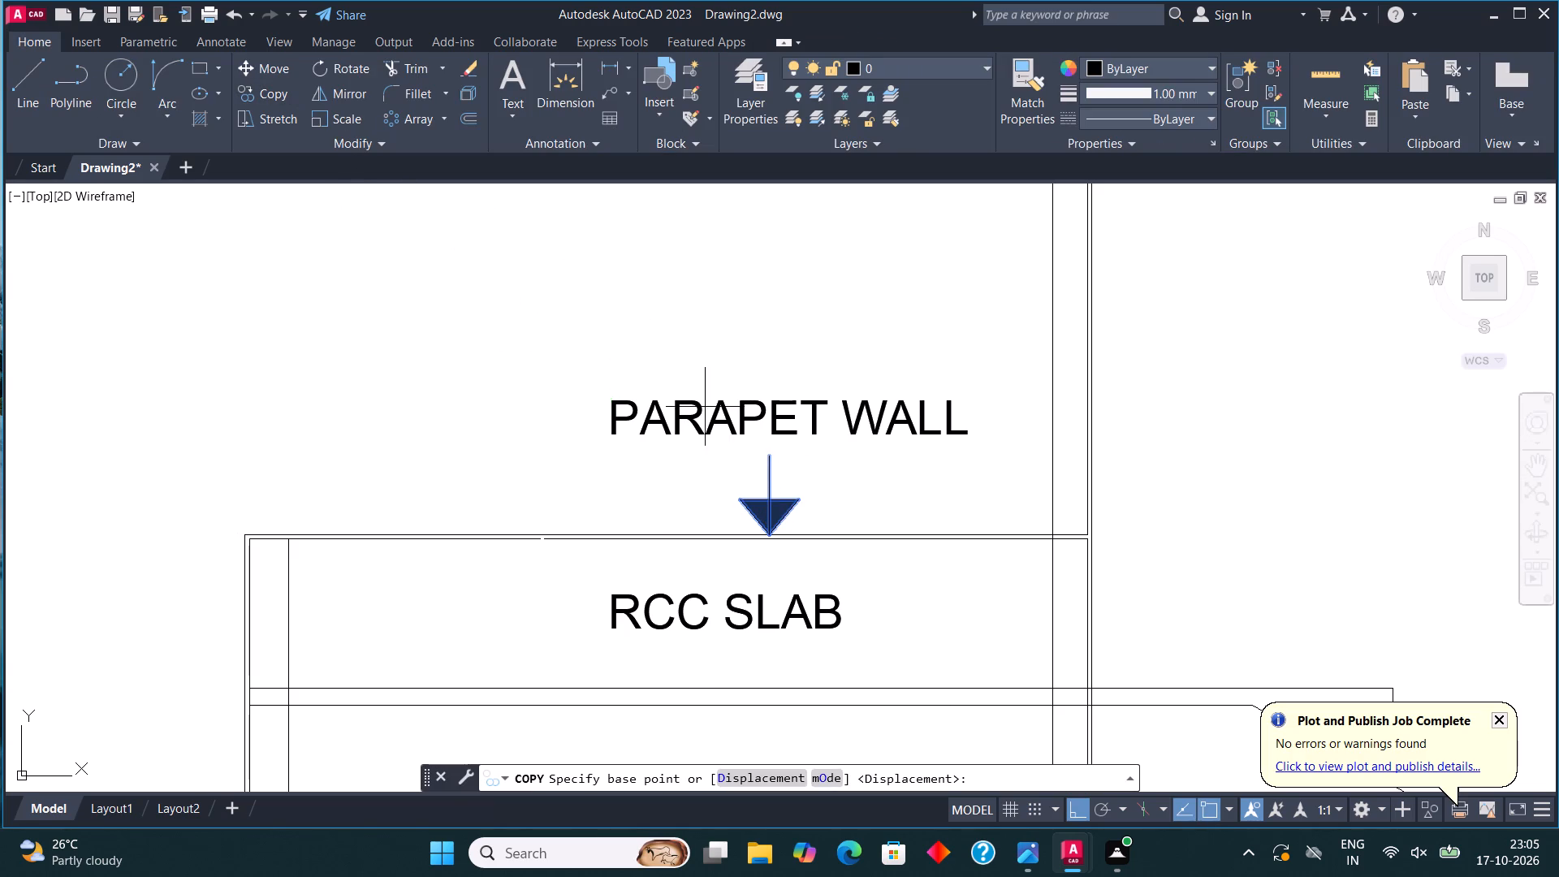
pyautogui.click(770, 456)
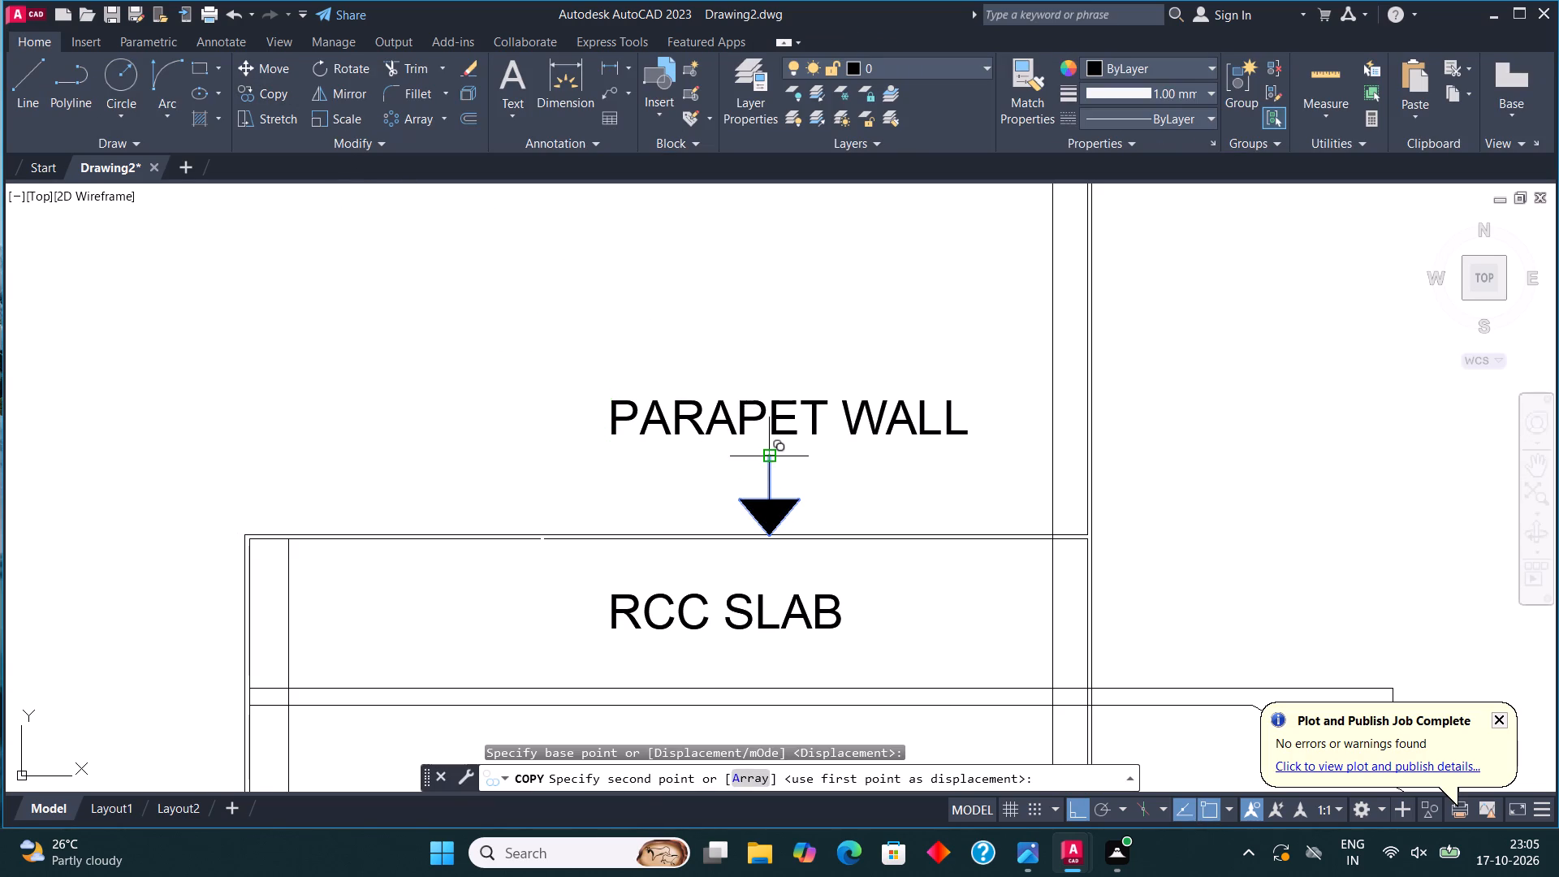
pyautogui.scroll(-1, 770, 467)
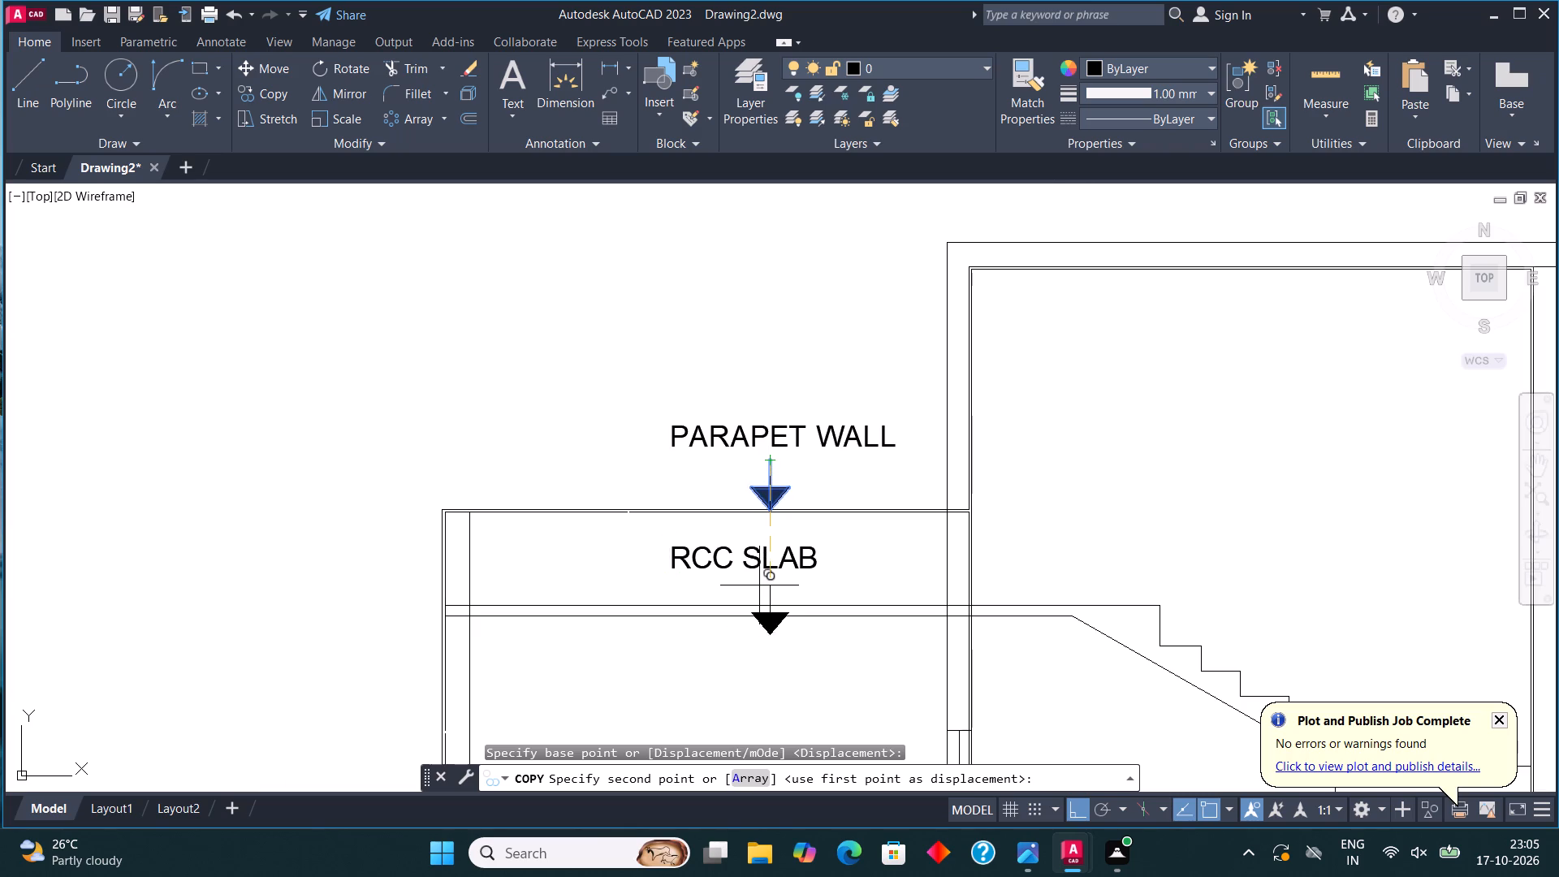
pyautogui.moveTo(758, 586); pyautogui.dragTo(763, 515, button='middle')
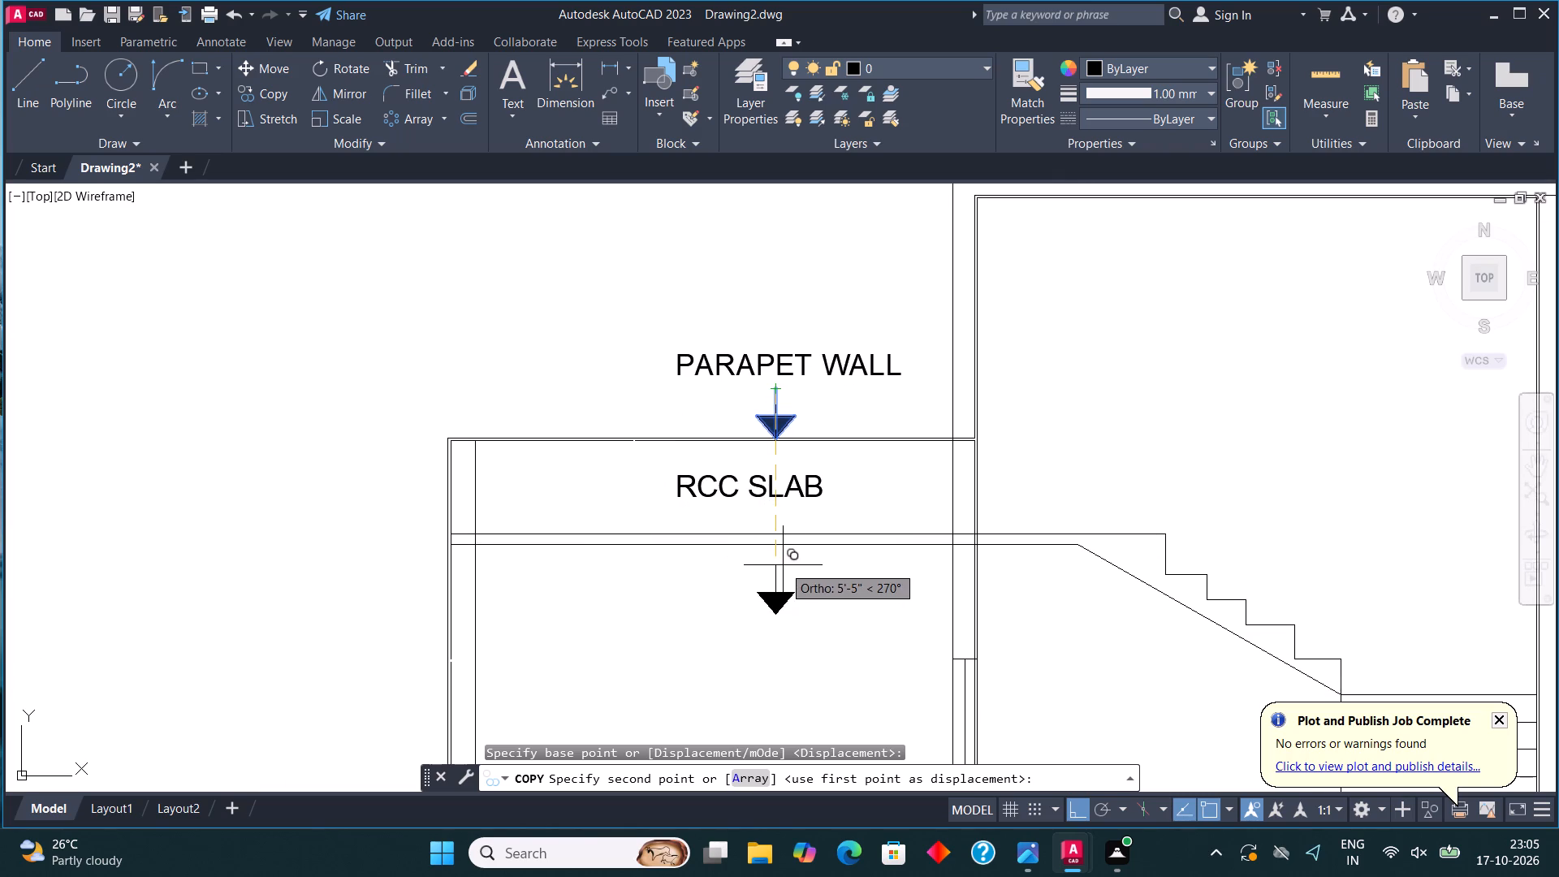
pyautogui.scroll(2, 783, 565)
pyautogui.click(765, 527)
pyautogui.press('Escape')
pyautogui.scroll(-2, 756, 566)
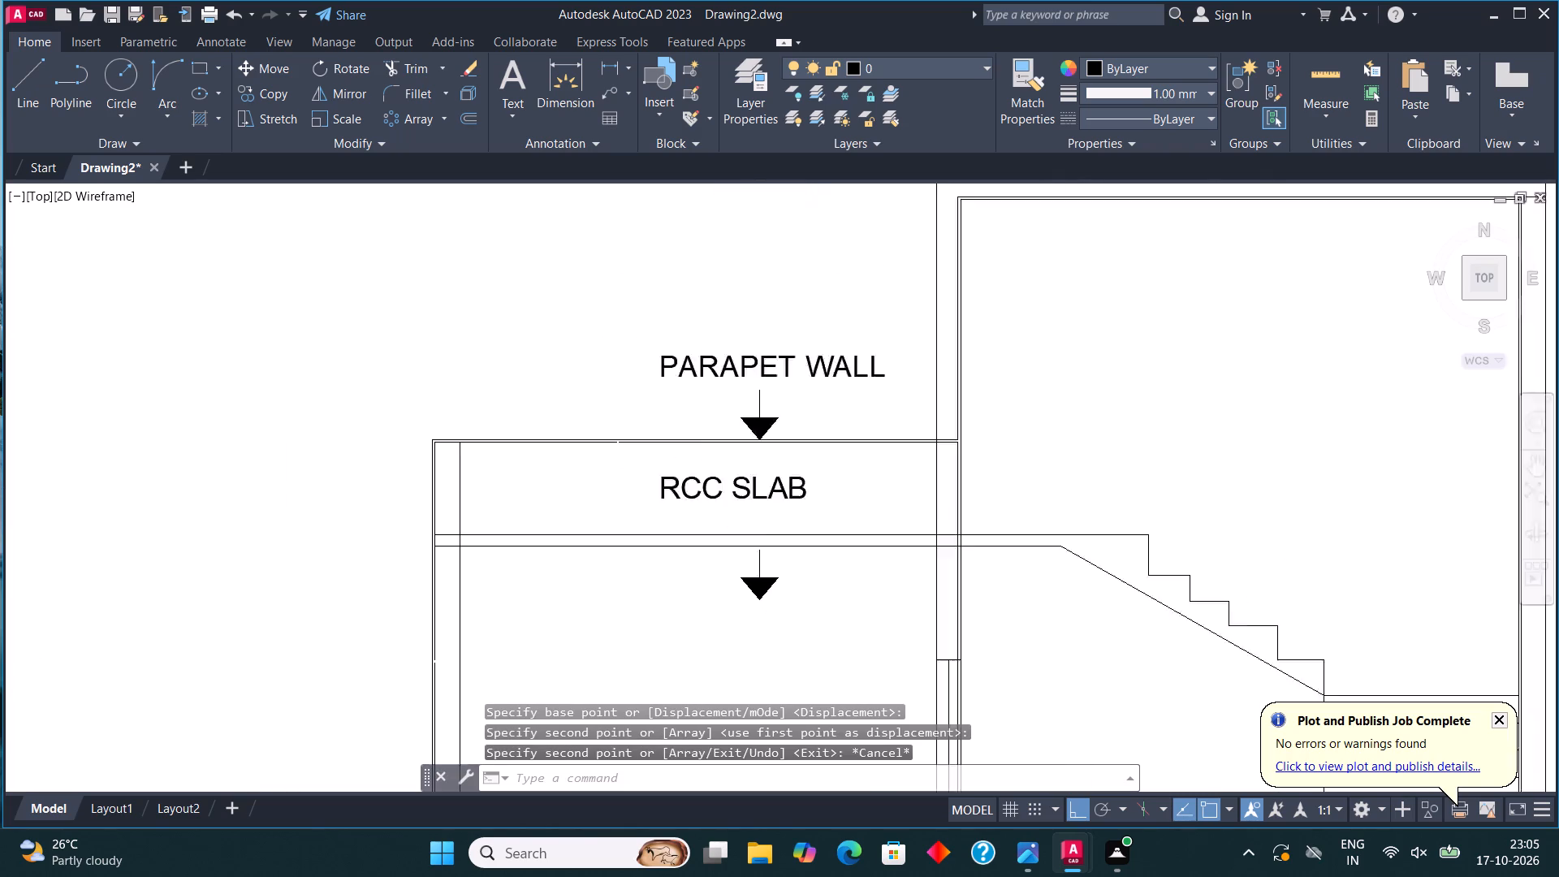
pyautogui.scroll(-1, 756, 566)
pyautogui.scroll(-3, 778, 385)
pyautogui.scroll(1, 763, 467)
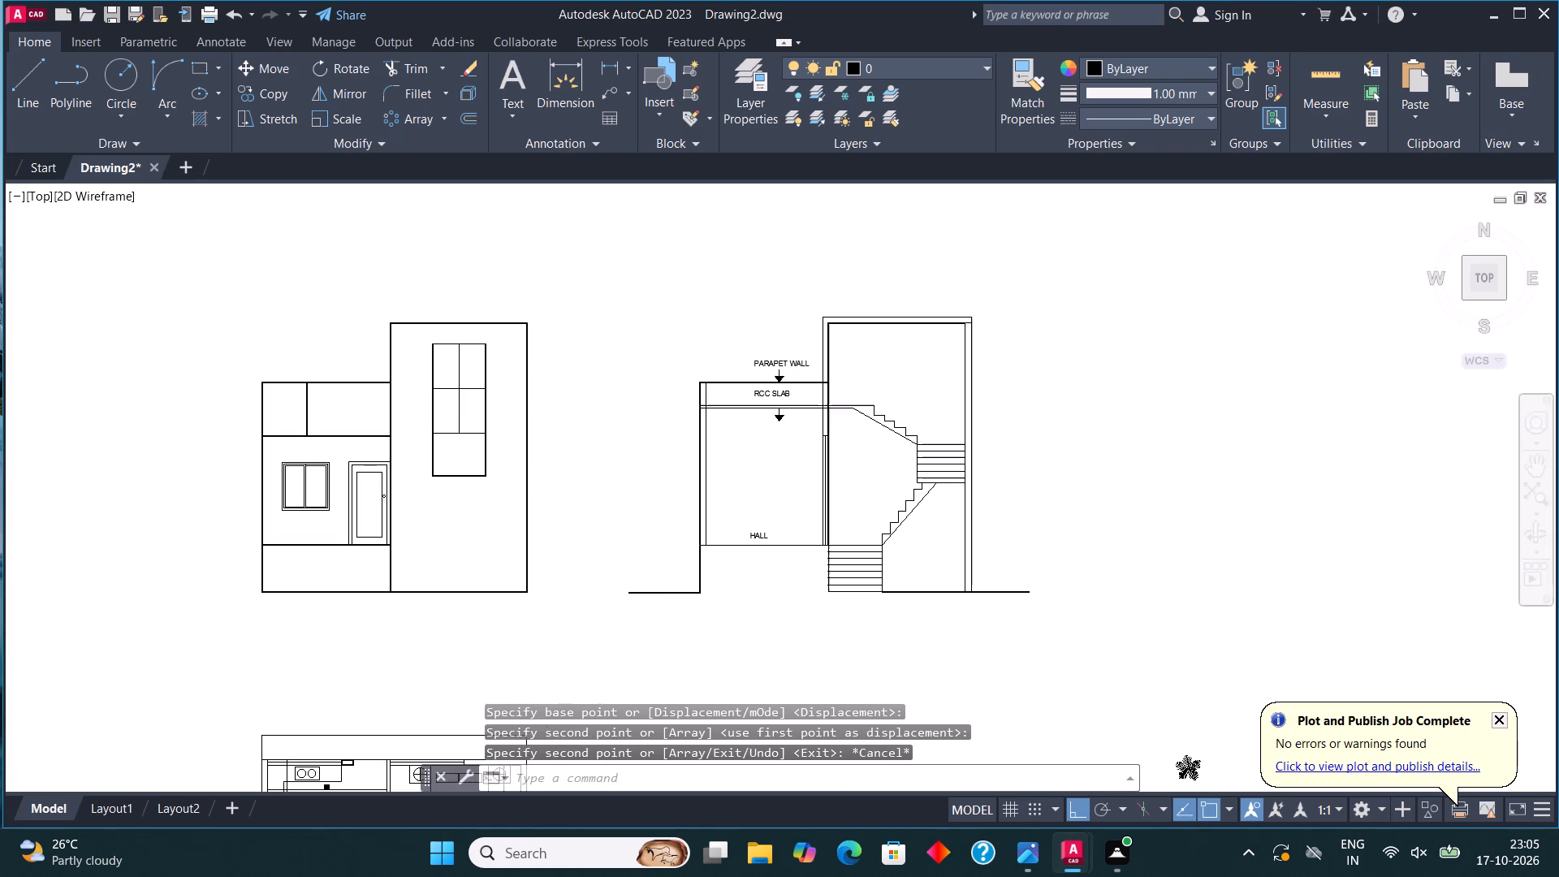
# Copy the GROUND FLOOR PLAN title from beneath the plan straight up to just below the front elevation.
pyautogui.scroll(1, 763, 467)
pyautogui.moveTo(761, 467); pyautogui.dragTo(703, 478, button='middle')
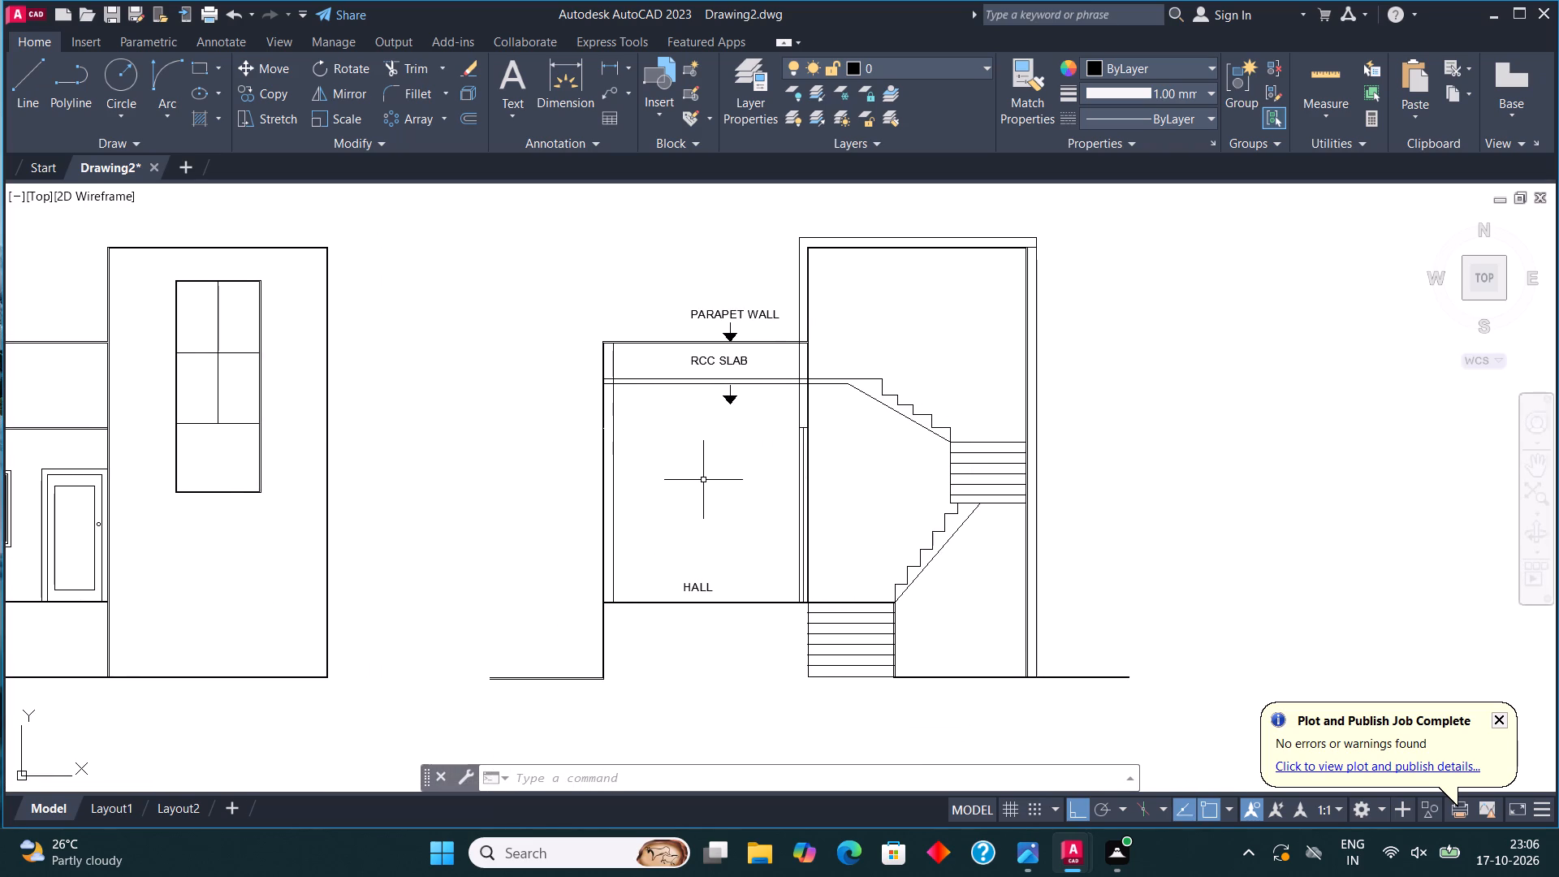
pyautogui.scroll(-3, 703, 480)
pyautogui.moveTo(770, 625); pyautogui.dragTo(924, 330, button='middle')
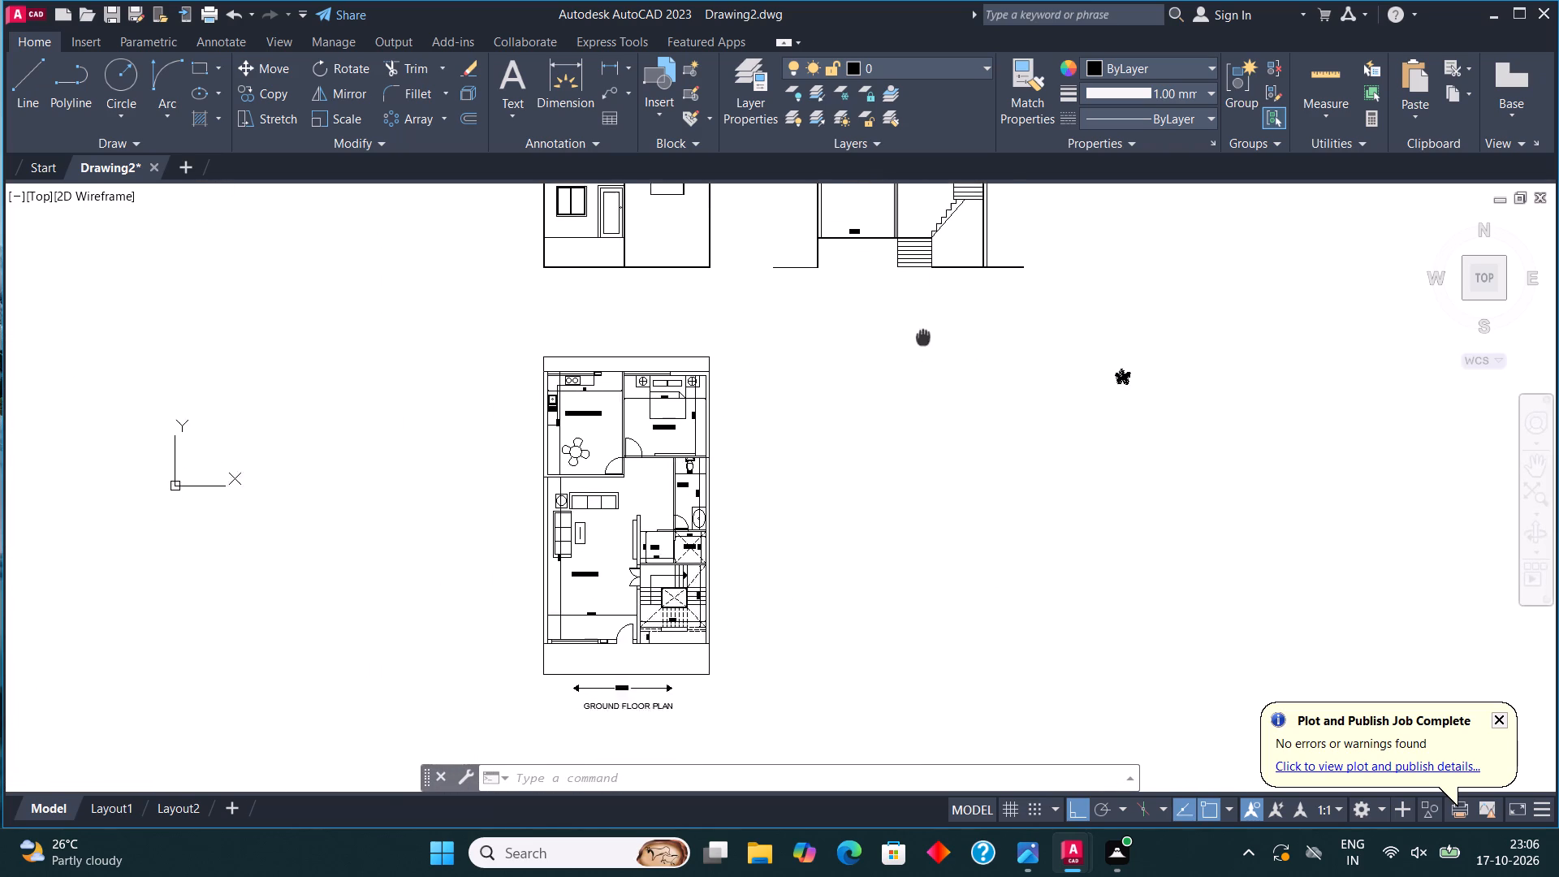
pyautogui.moveTo(924, 330); pyautogui.dragTo(926, 316, button='middle')
pyautogui.scroll(2, 605, 696)
pyautogui.click(617, 672)
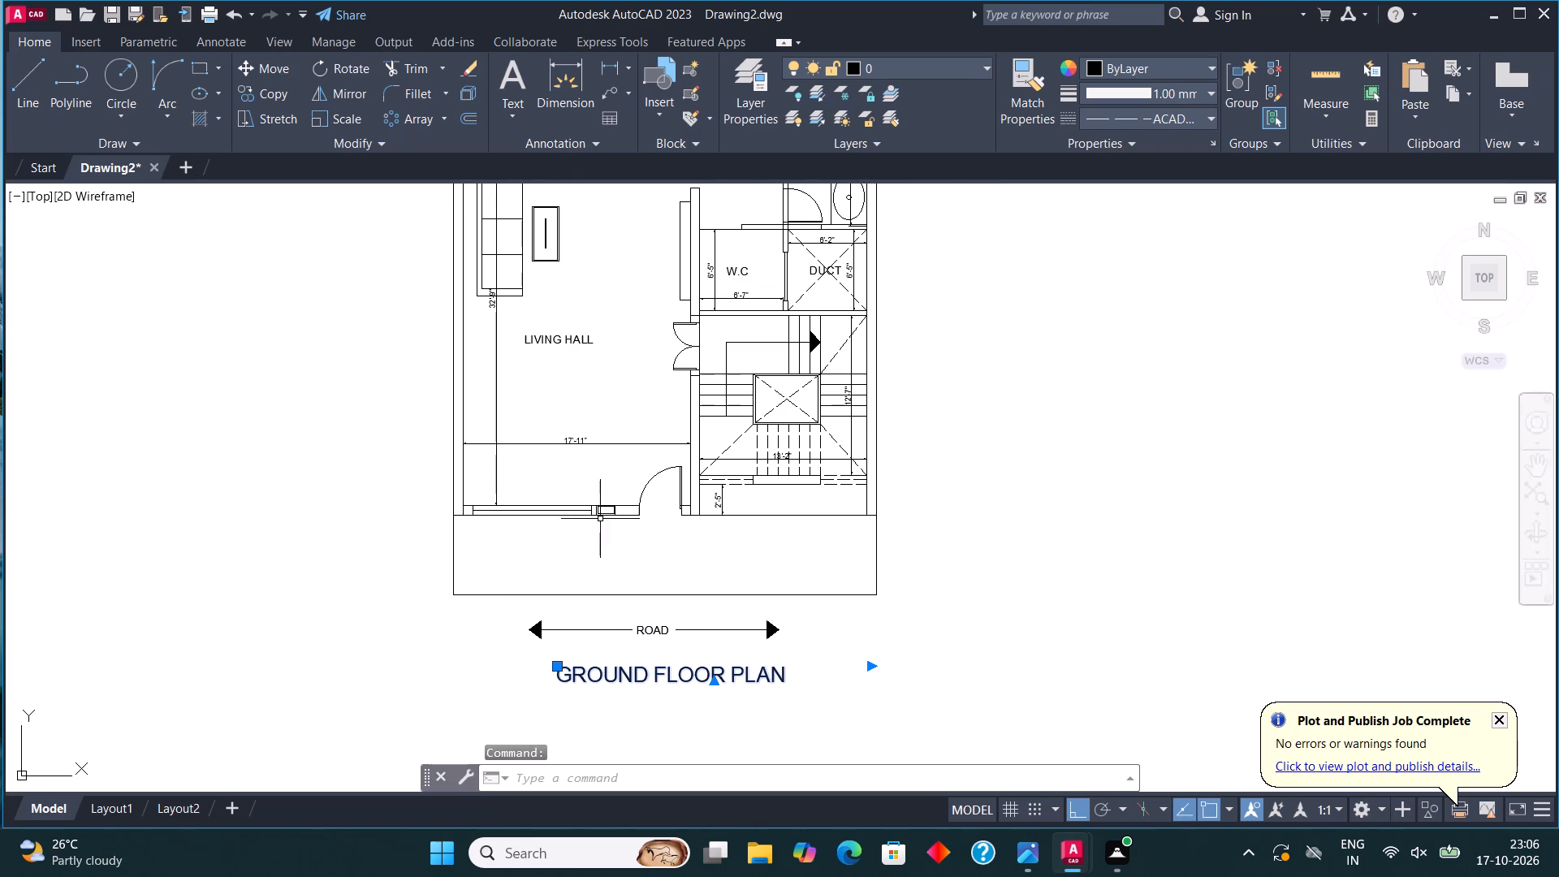
pyautogui.click(285, 90)
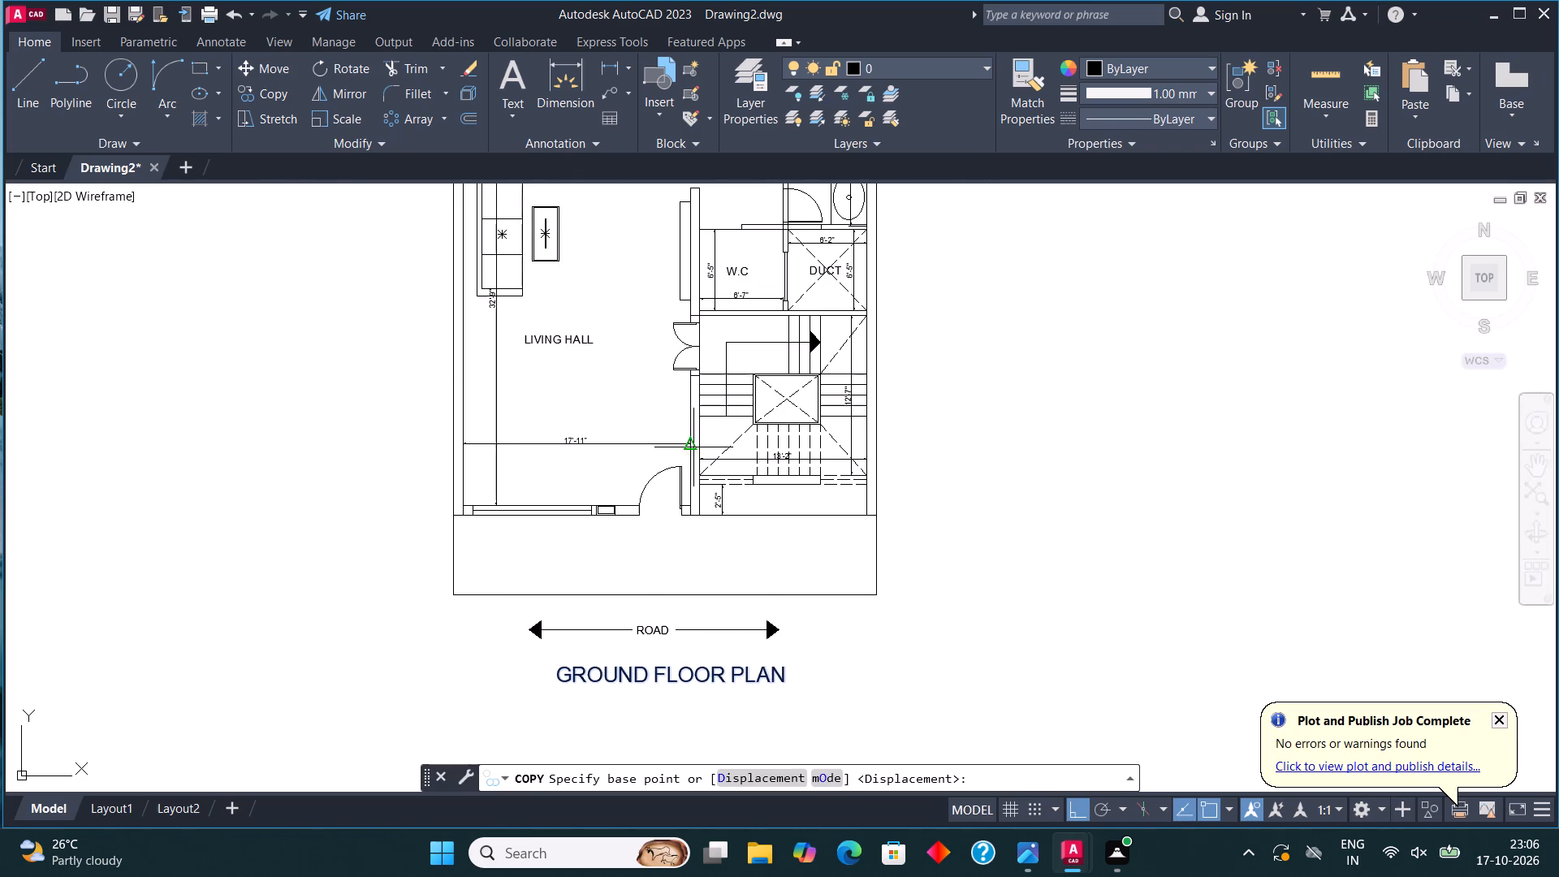
pyautogui.click(664, 672)
pyautogui.scroll(-3, 664, 742)
pyautogui.moveTo(697, 447); pyautogui.dragTo(694, 551, button='middle')
pyautogui.scroll(1, 686, 564)
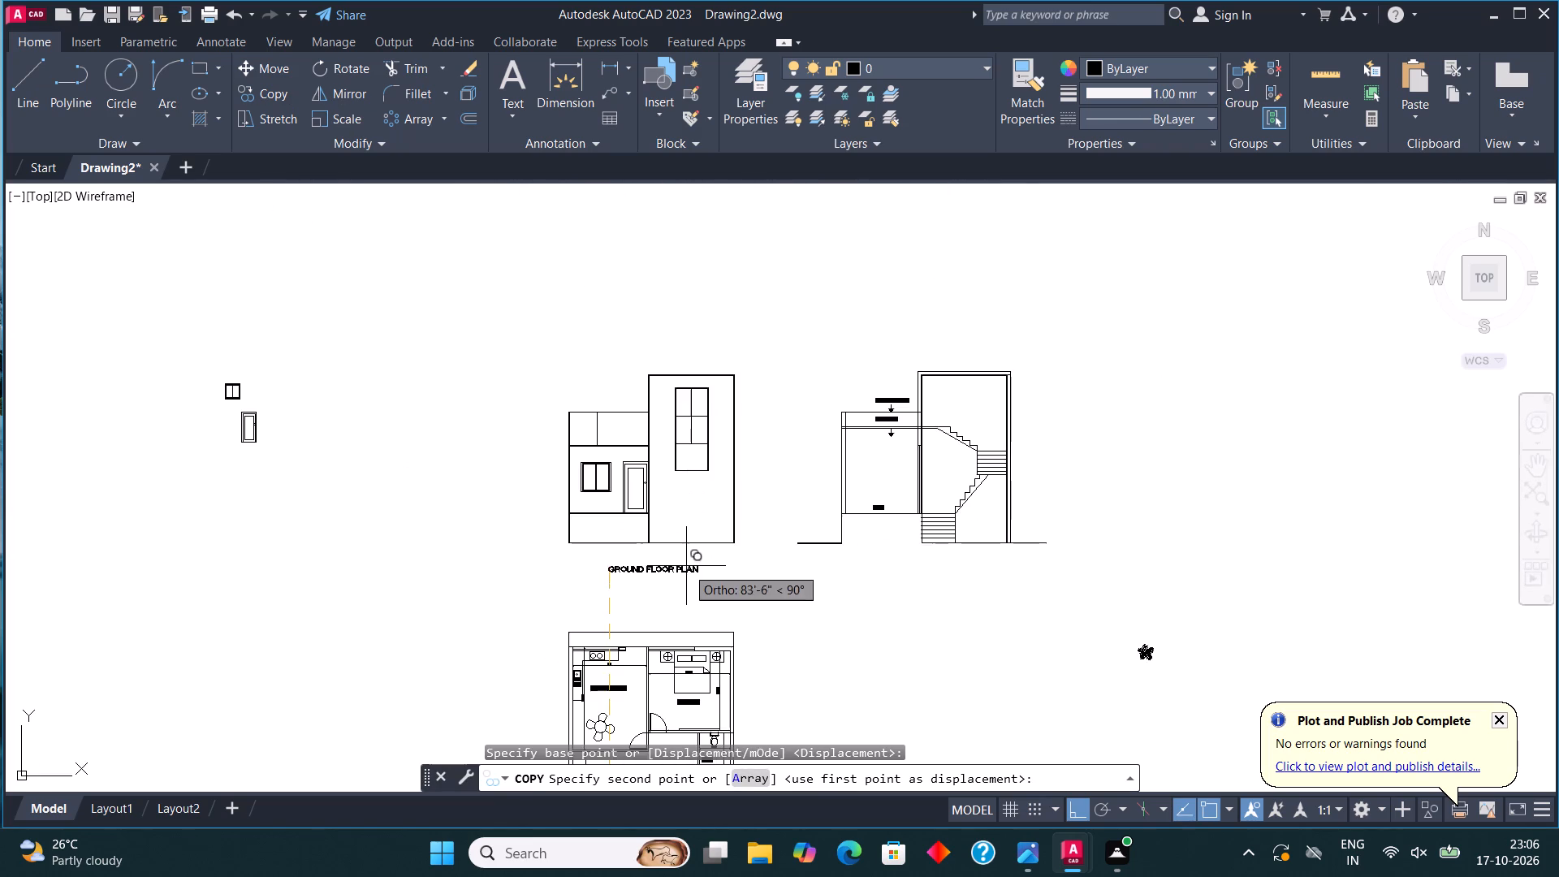
pyautogui.scroll(2, 682, 582)
pyautogui.click(656, 516)
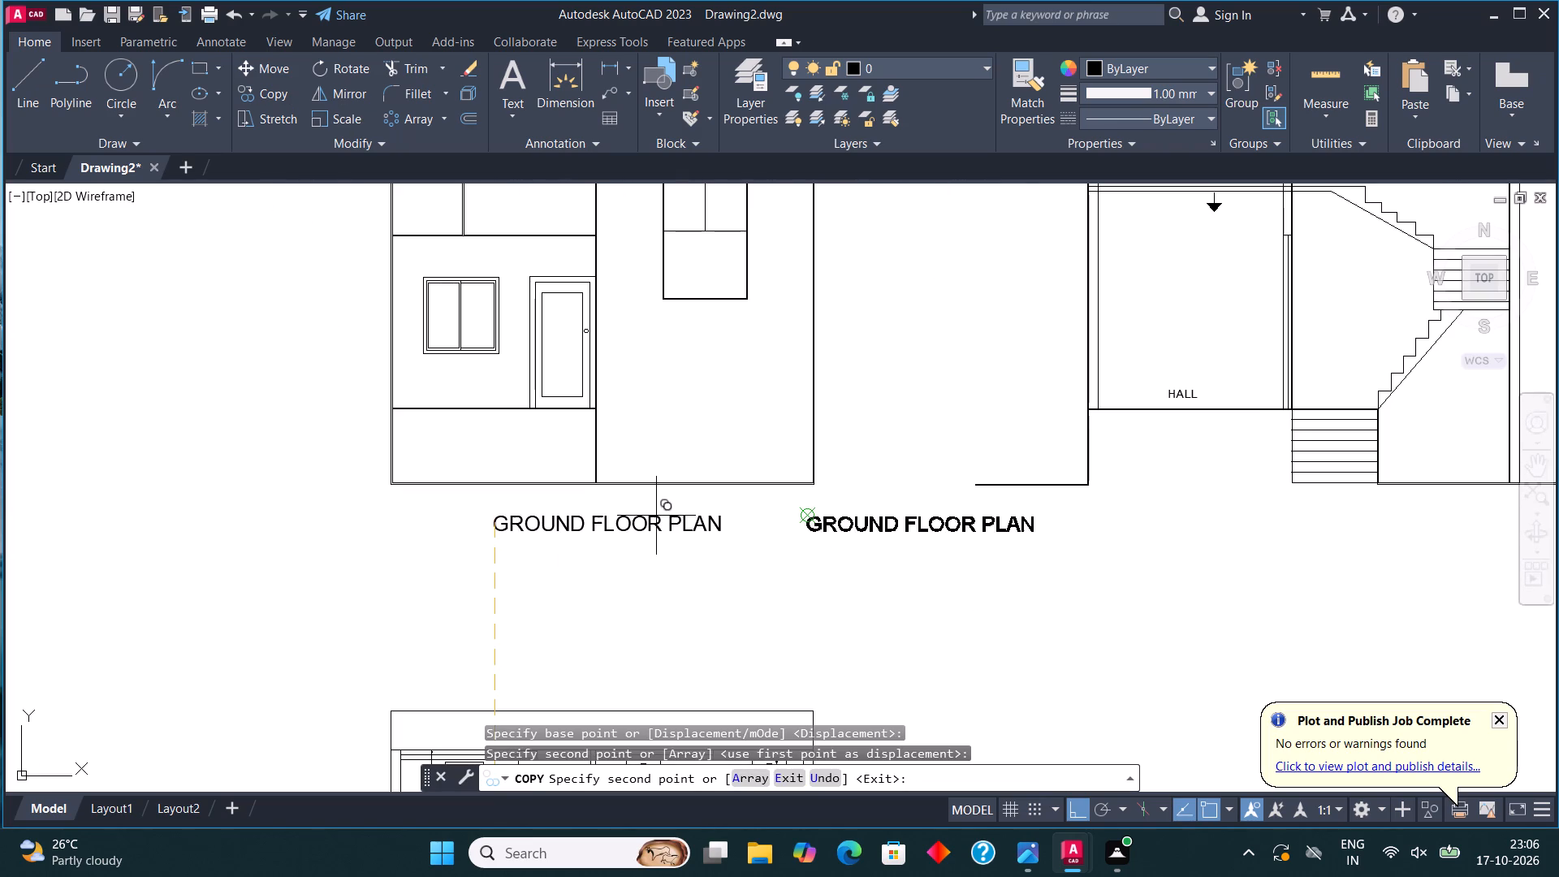
# Place a second copy of the GROUND FLOOR PLAN title below the stepped section with Ortho off.
pyautogui.press('F8')
pyautogui.scroll(-3, 652, 516)
pyautogui.scroll(3, 831, 531)
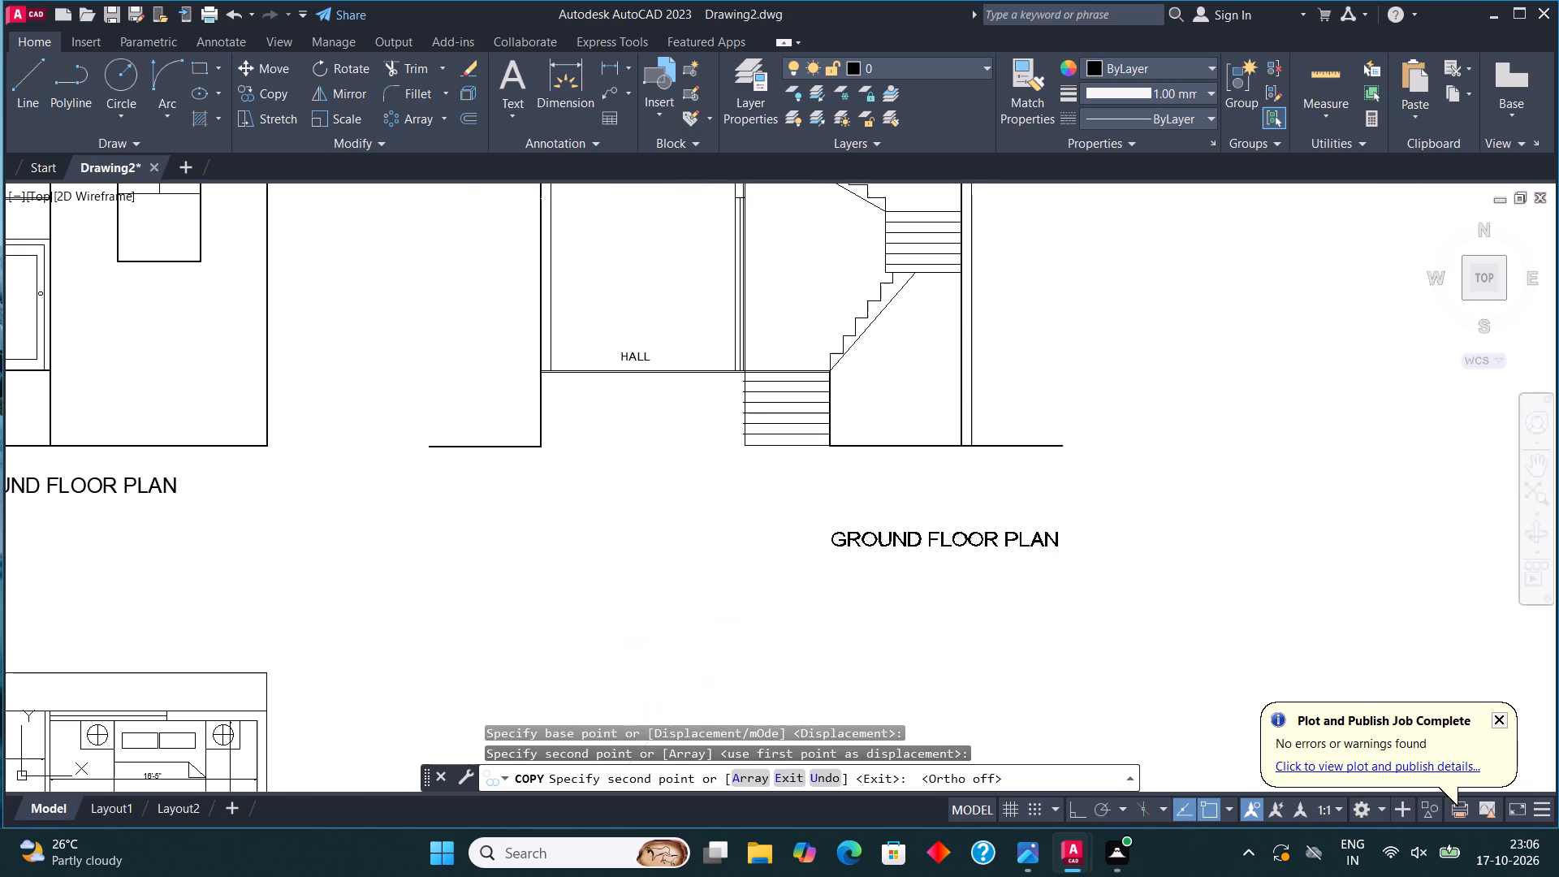
pyautogui.click(669, 495)
pyautogui.press('Escape')
# Change the text of the title copy below the section to SECTION A-A'.
pyautogui.scroll(2, 728, 486)
pyautogui.click(721, 525)
pyautogui.rightClick(721, 525)
pyautogui.click(870, 307)
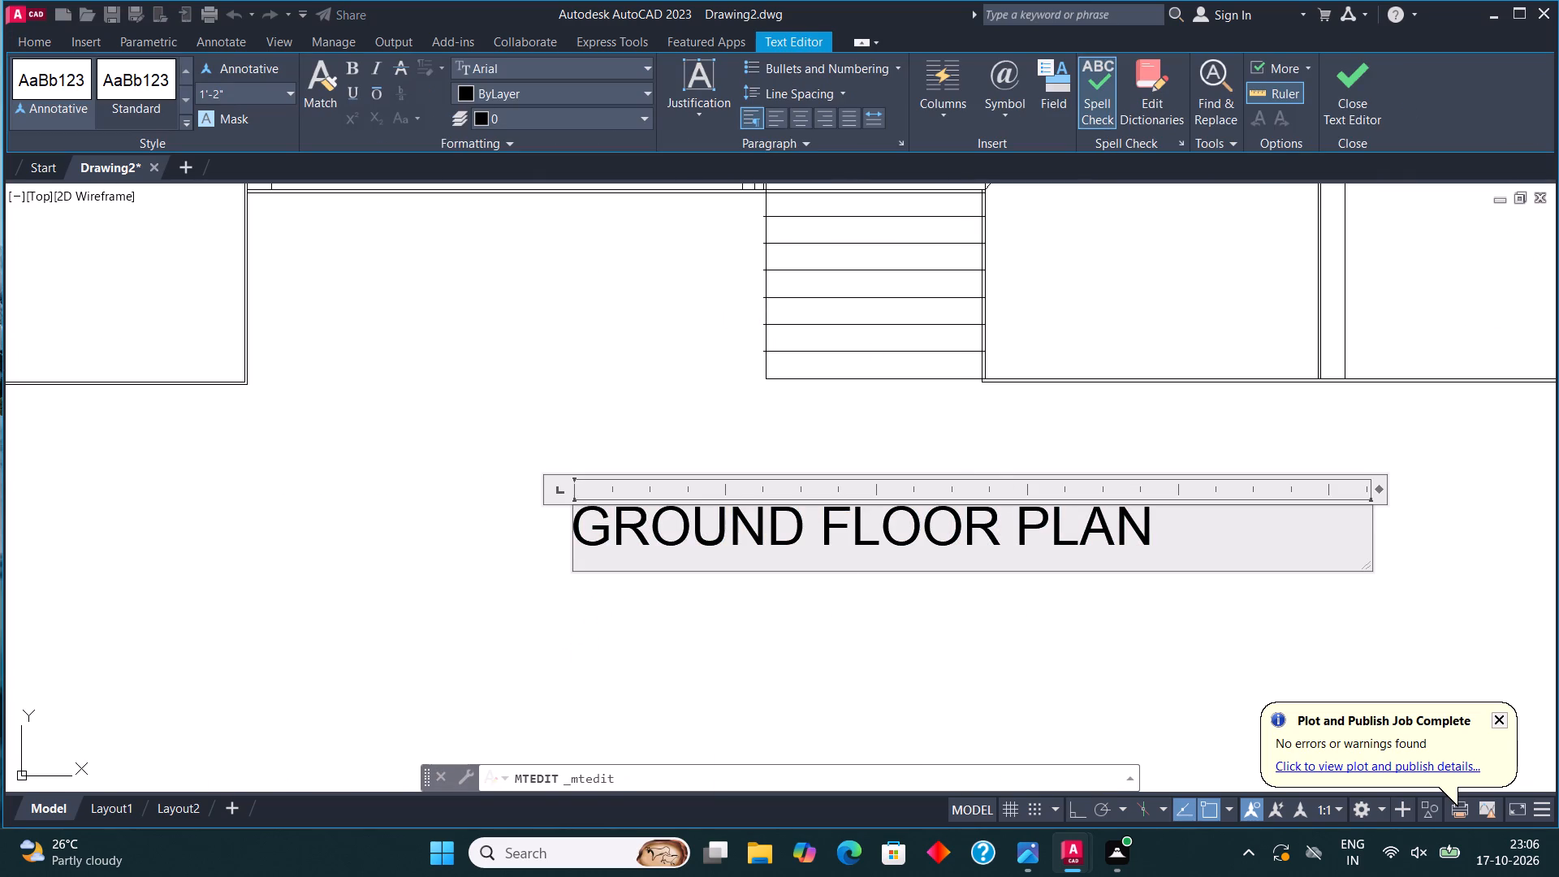
pyautogui.click(1190, 531)
pyautogui.press('BackSpace')
pyautogui.press('BackSpace')
pyautogui.press('BackSpace')
pyautogui.press('BackSpace')
pyautogui.press('BackSpace')
pyautogui.press('BackSpace')
pyautogui.press('BackSpace')
pyautogui.press('BackSpace')
pyautogui.press('BackSpace')
pyautogui.press('BackSpace')
pyautogui.press('BackSpace')
pyautogui.press('BackSpace')
pyautogui.press('BackSpace')
pyautogui.press('BackSpace')
pyautogui.press('BackSpace')
pyautogui.press('BackSpace')
pyautogui.press('BackSpace')
pyautogui.press('BackSpace')
pyautogui.press('BackSpace')
pyautogui.press('BackSpace')
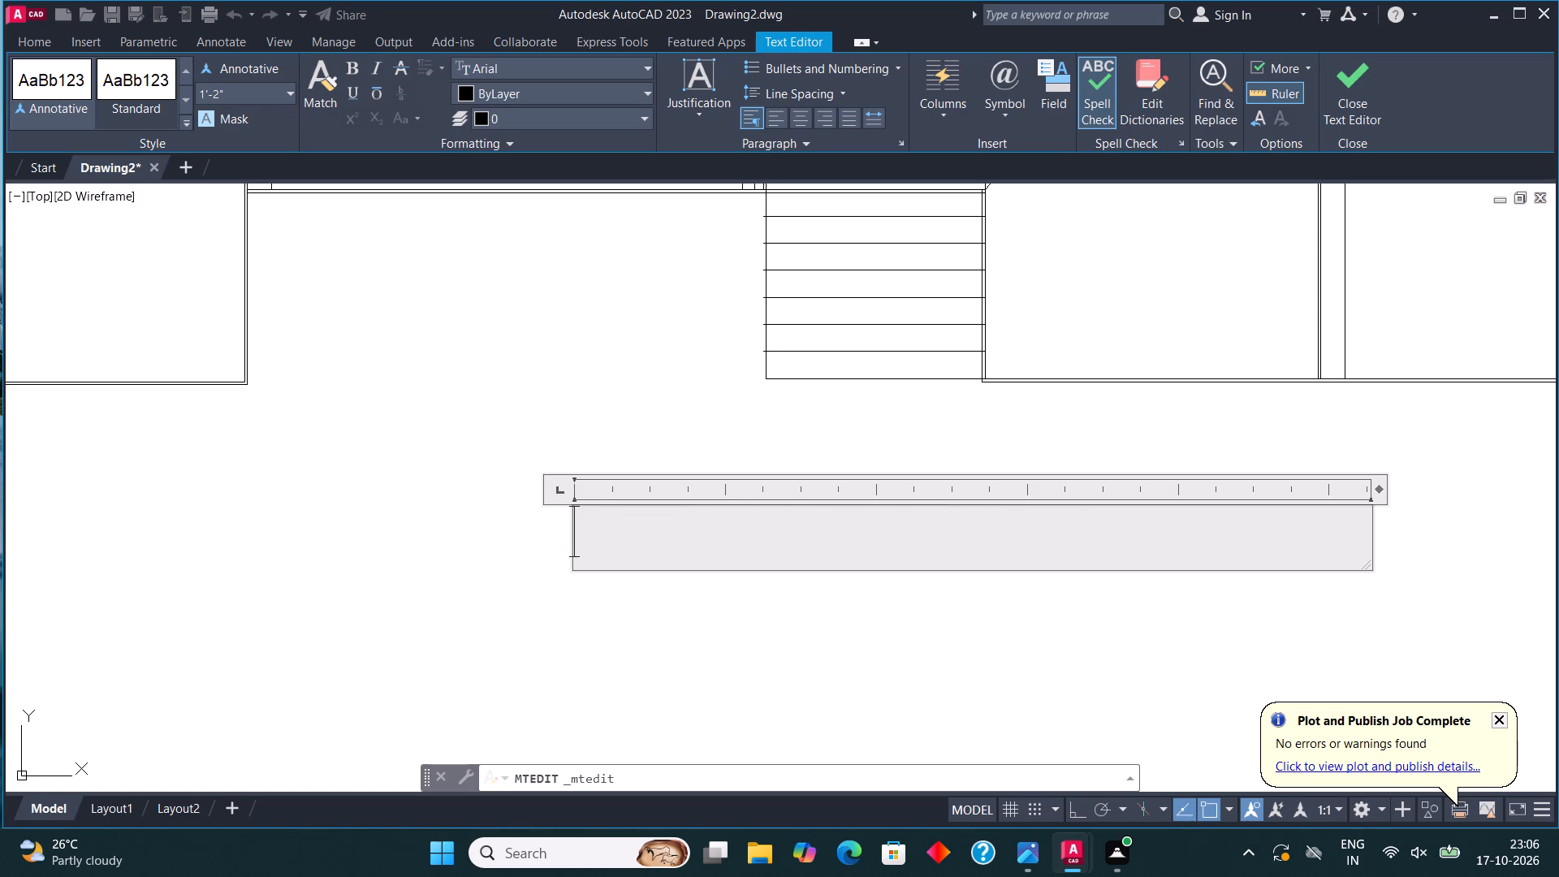
pyautogui.write('SECTION')
pyautogui.press('space')
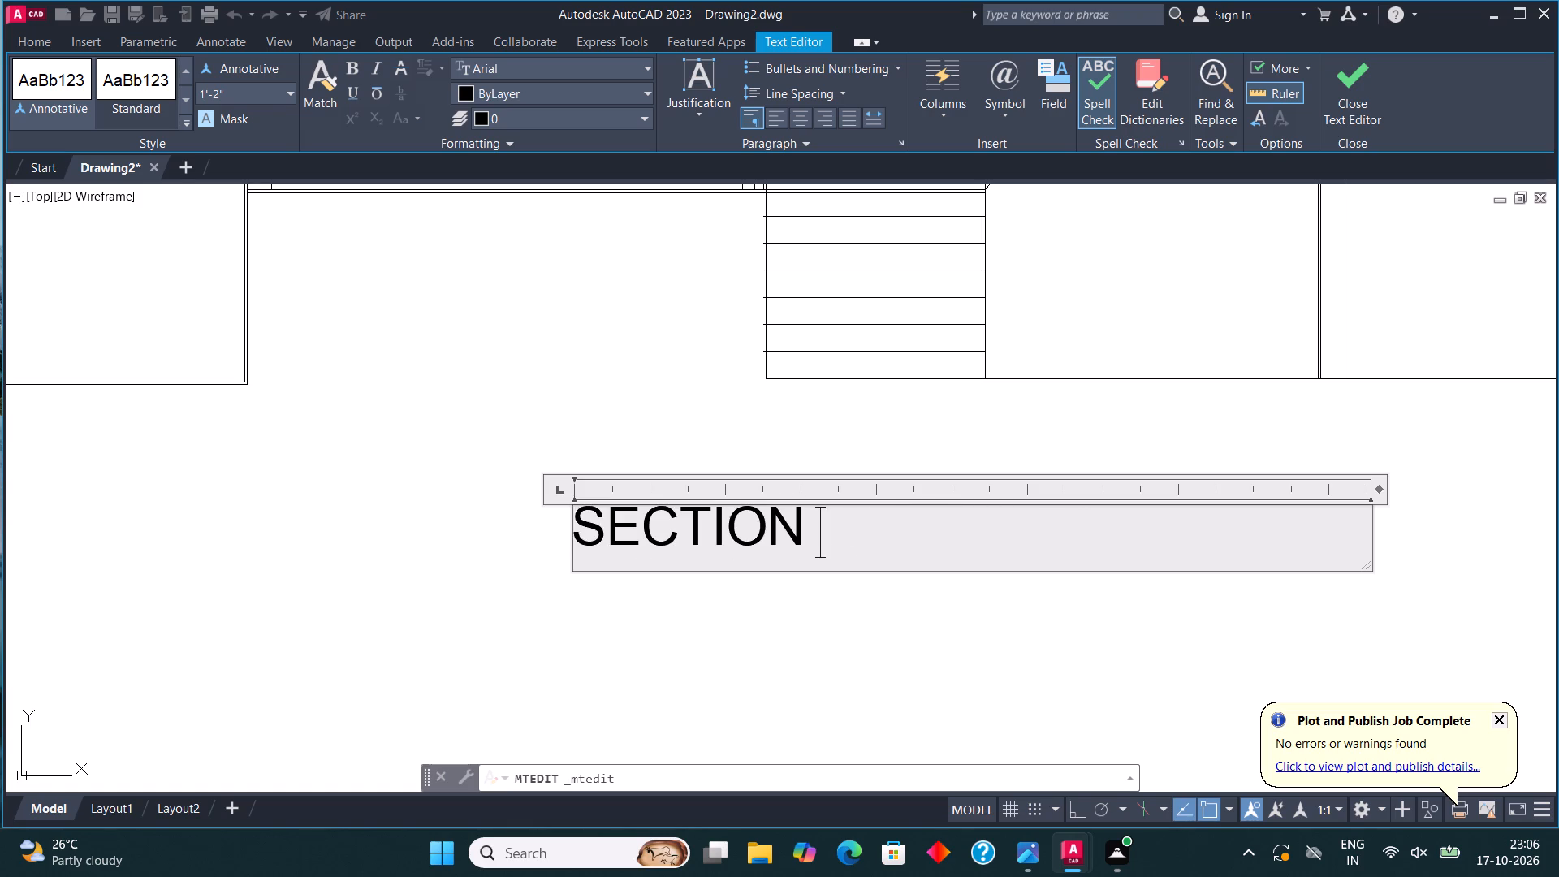
pyautogui.press('a')
pyautogui.press('-')
pyautogui.press('a')
pyautogui.press("'")
pyautogui.click(1343, 79)
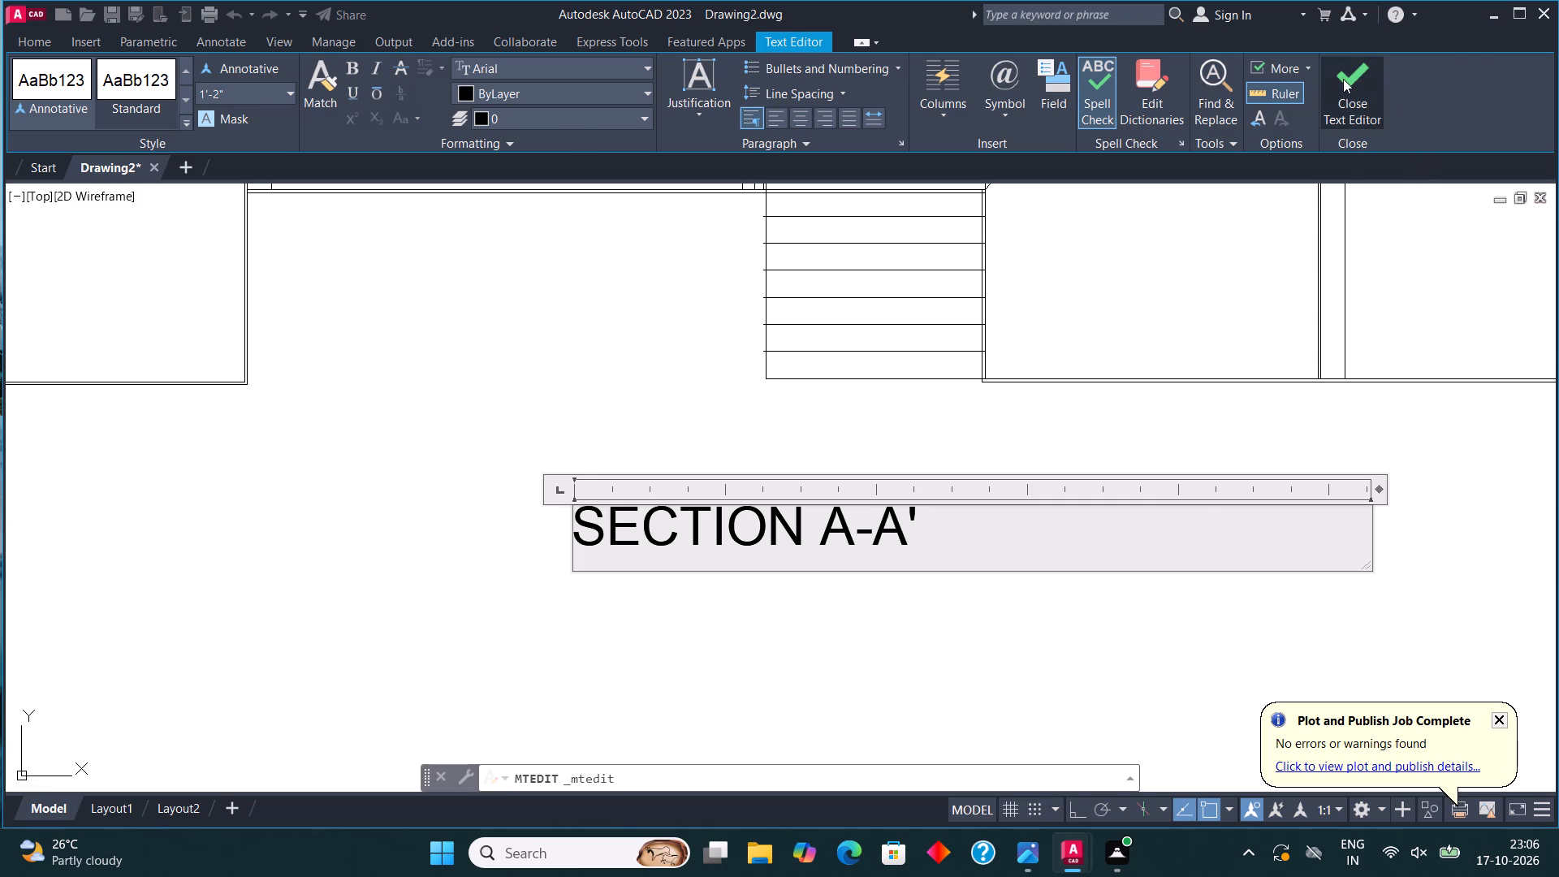
# Draw a short line slanting down to the left from the ground line just outside the section's right wall.
pyautogui.scroll(-3, 879, 473)
pyautogui.scroll(3, 1015, 449)
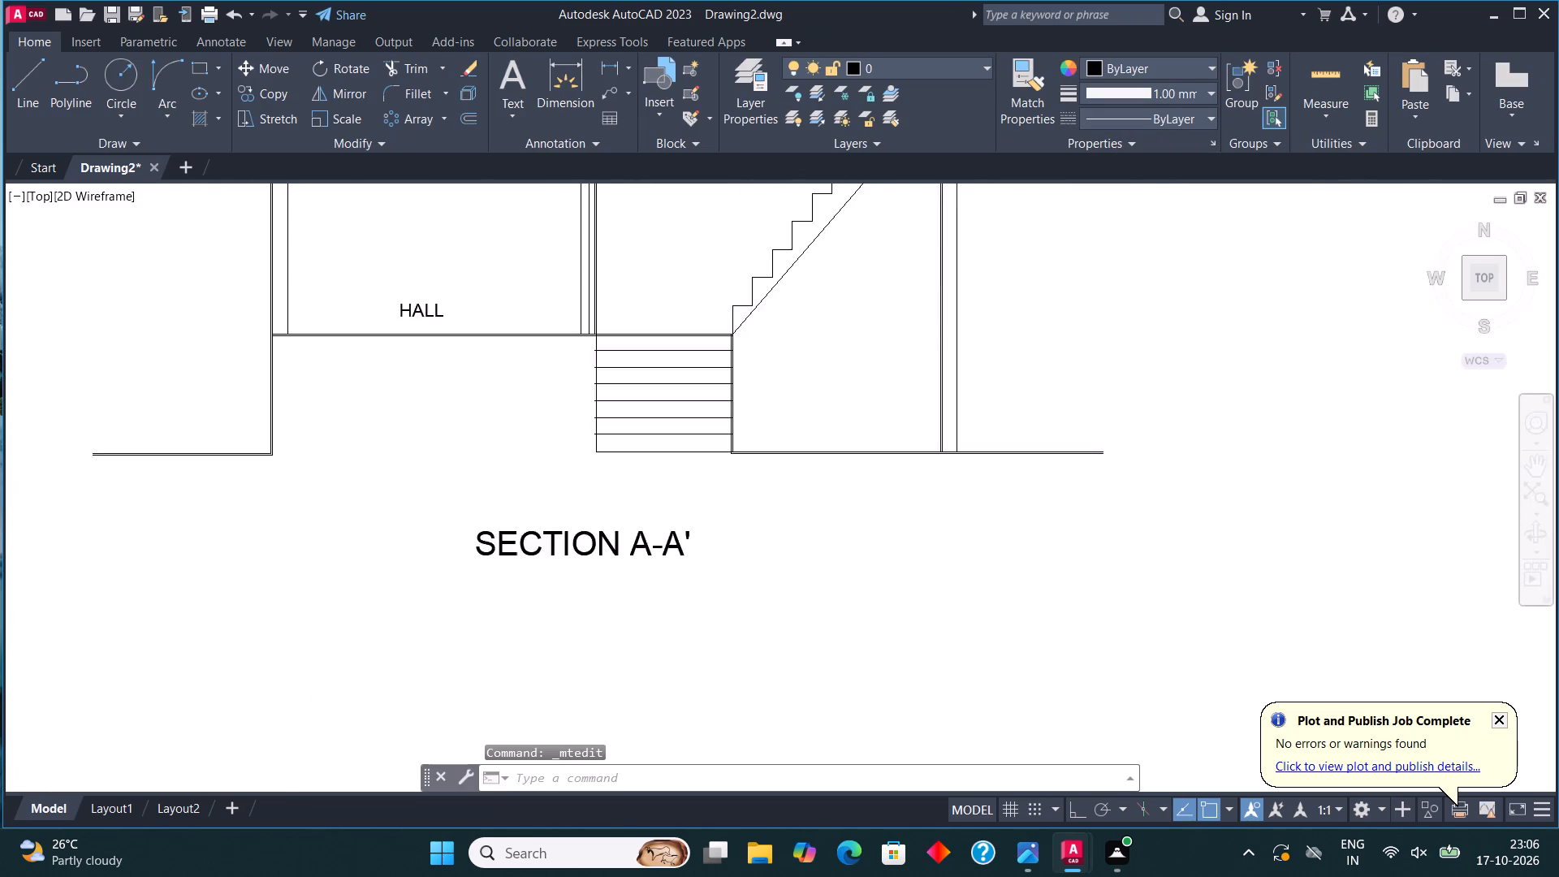
pyautogui.moveTo(988, 440); pyautogui.dragTo(811, 438, button='middle')
pyautogui.click(41, 84)
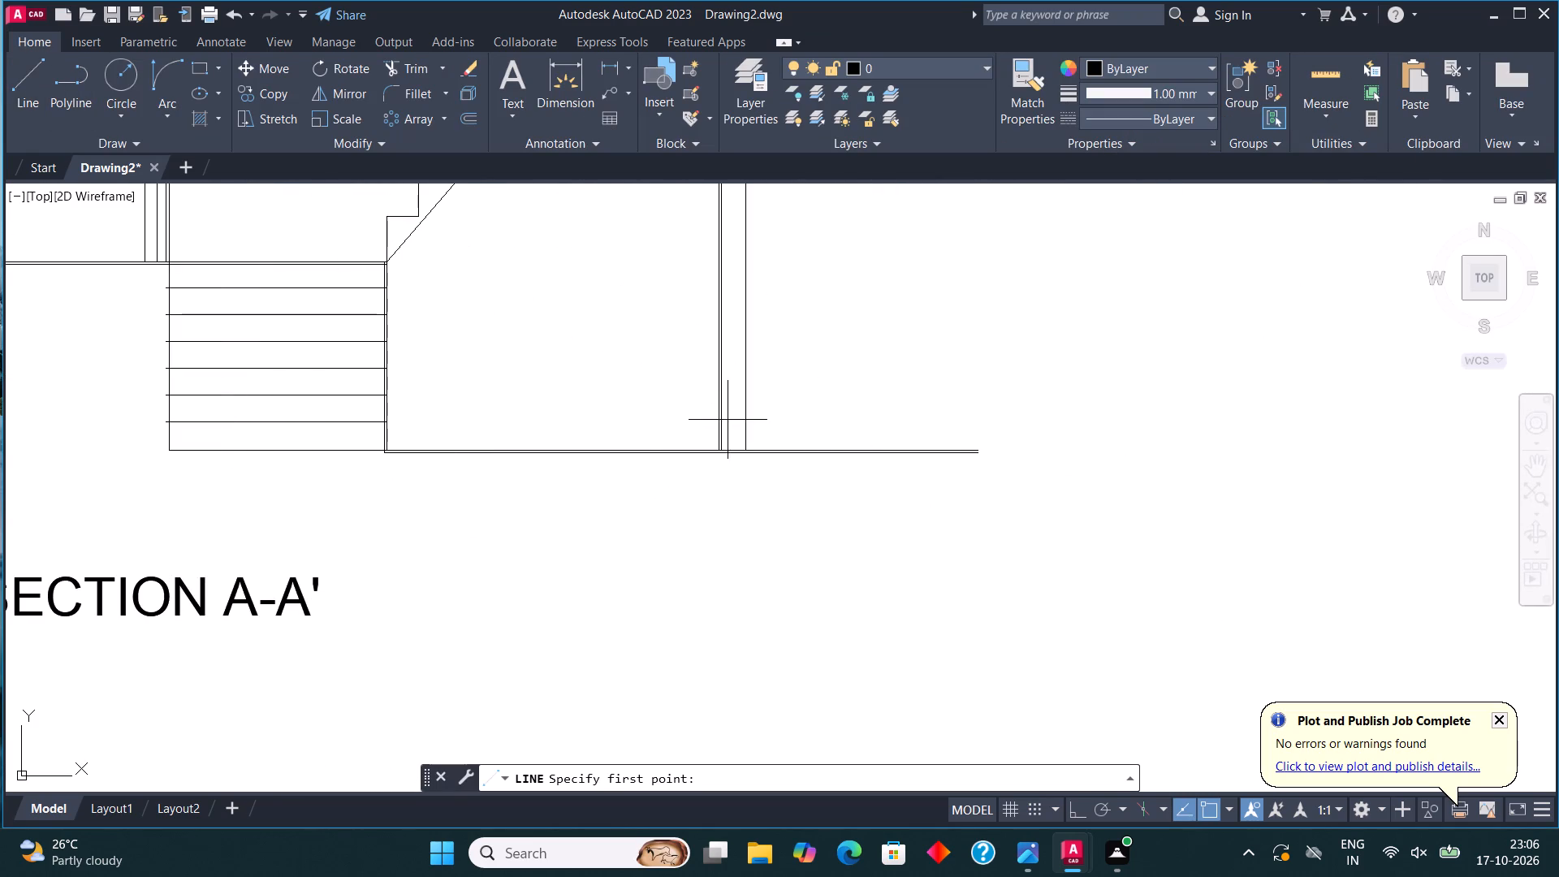
pyautogui.scroll(3, 837, 455)
pyautogui.click(752, 453)
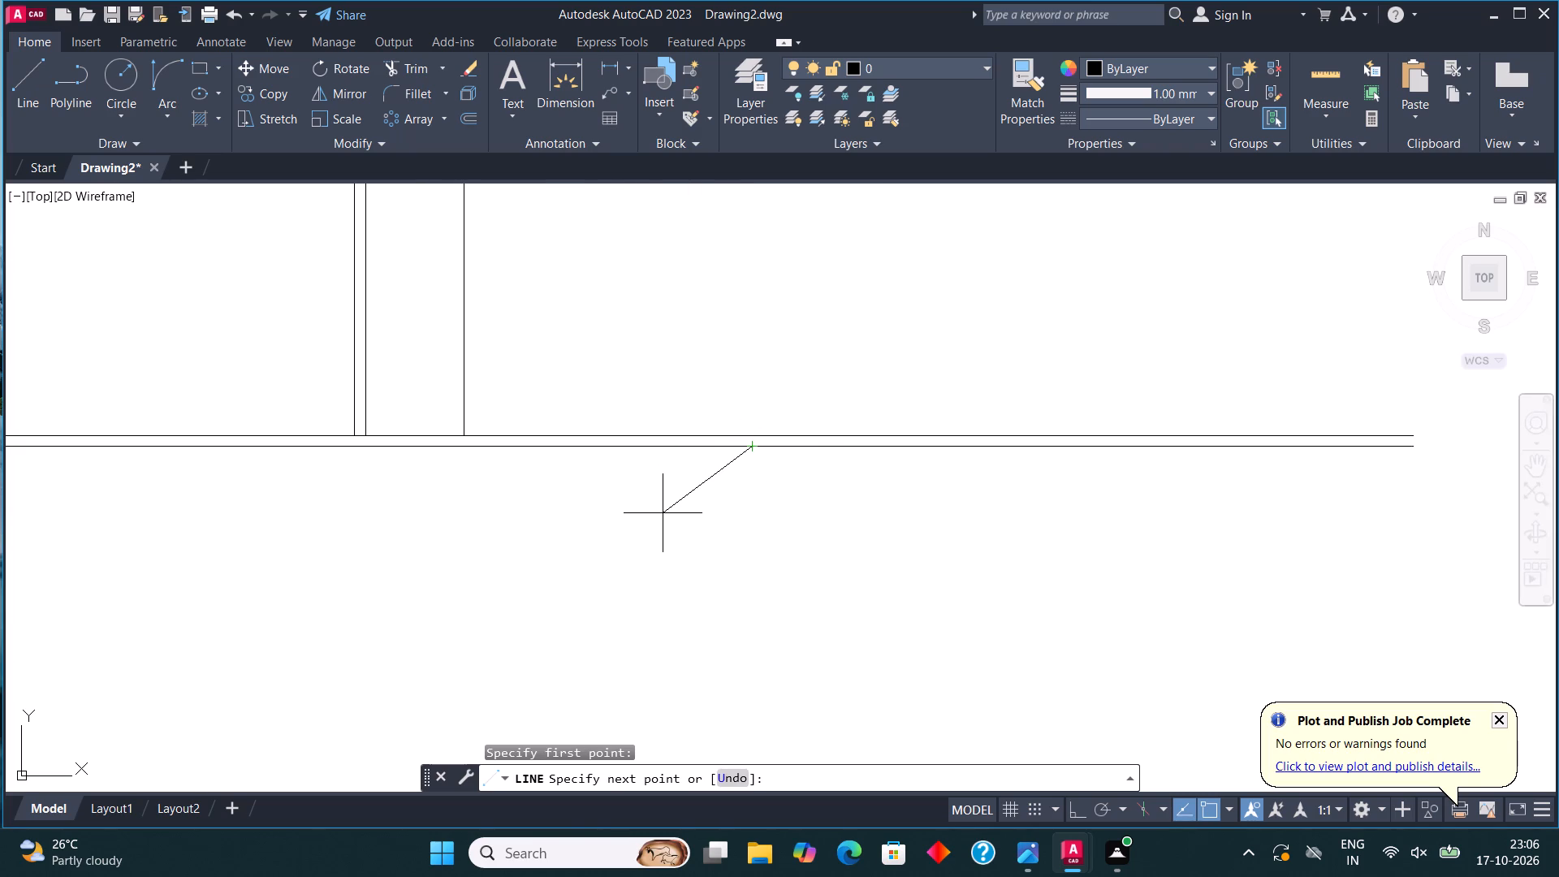
pyautogui.click(649, 529)
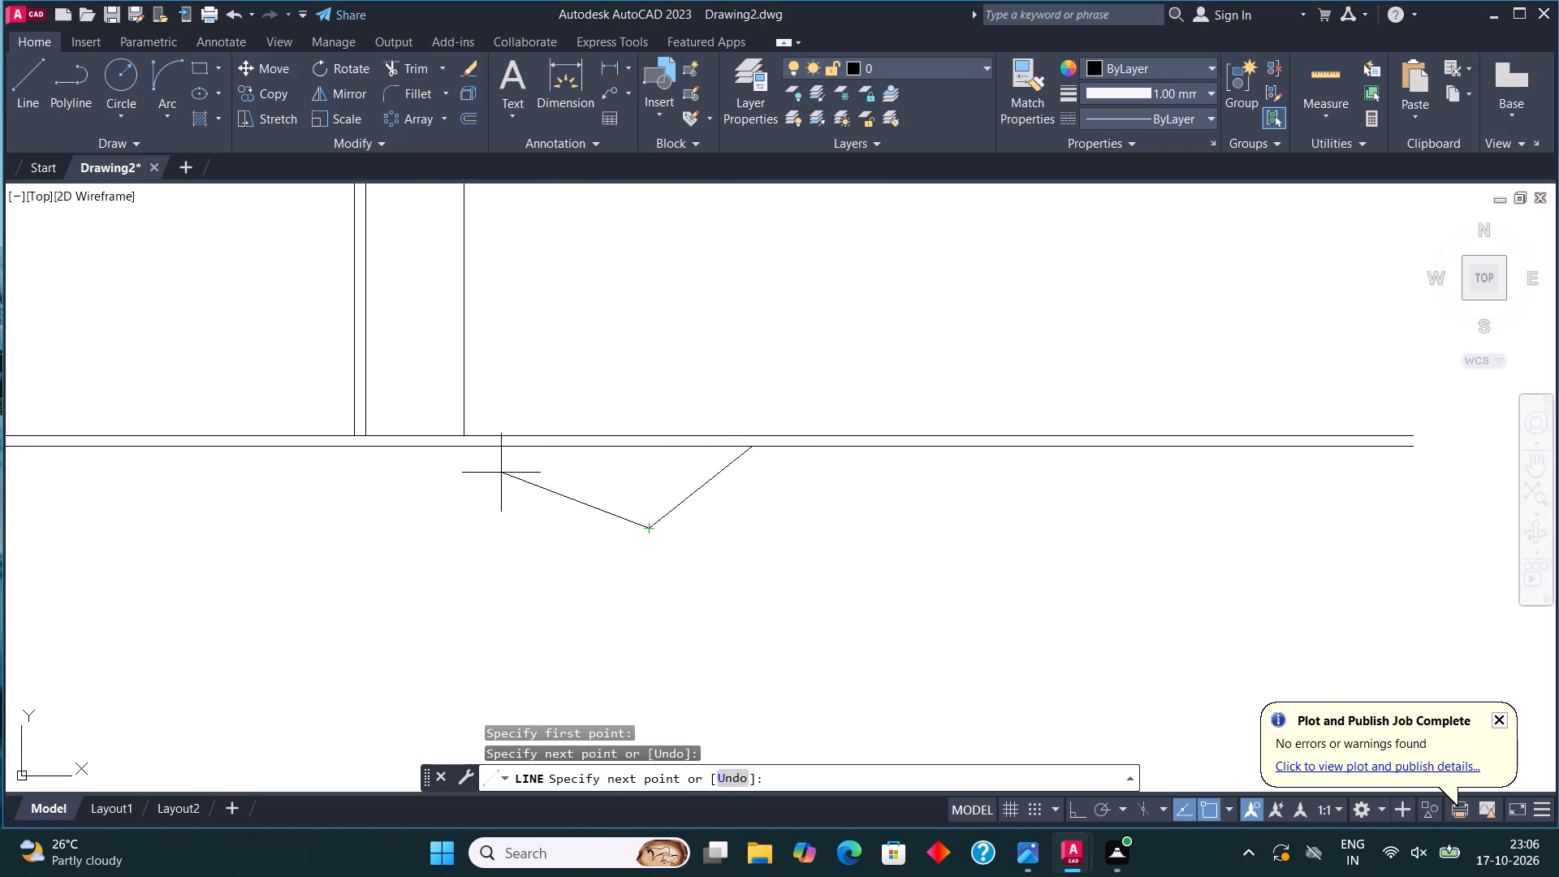
pyautogui.press('Escape')
# Draw a second short line slanting down to the right from the ground line, crossing the first slanted line.
pyautogui.scroll(-2, 746, 582)
pyautogui.moveTo(769, 555); pyautogui.dragTo(634, 531, button='middle')
pyautogui.scroll(1, 634, 531)
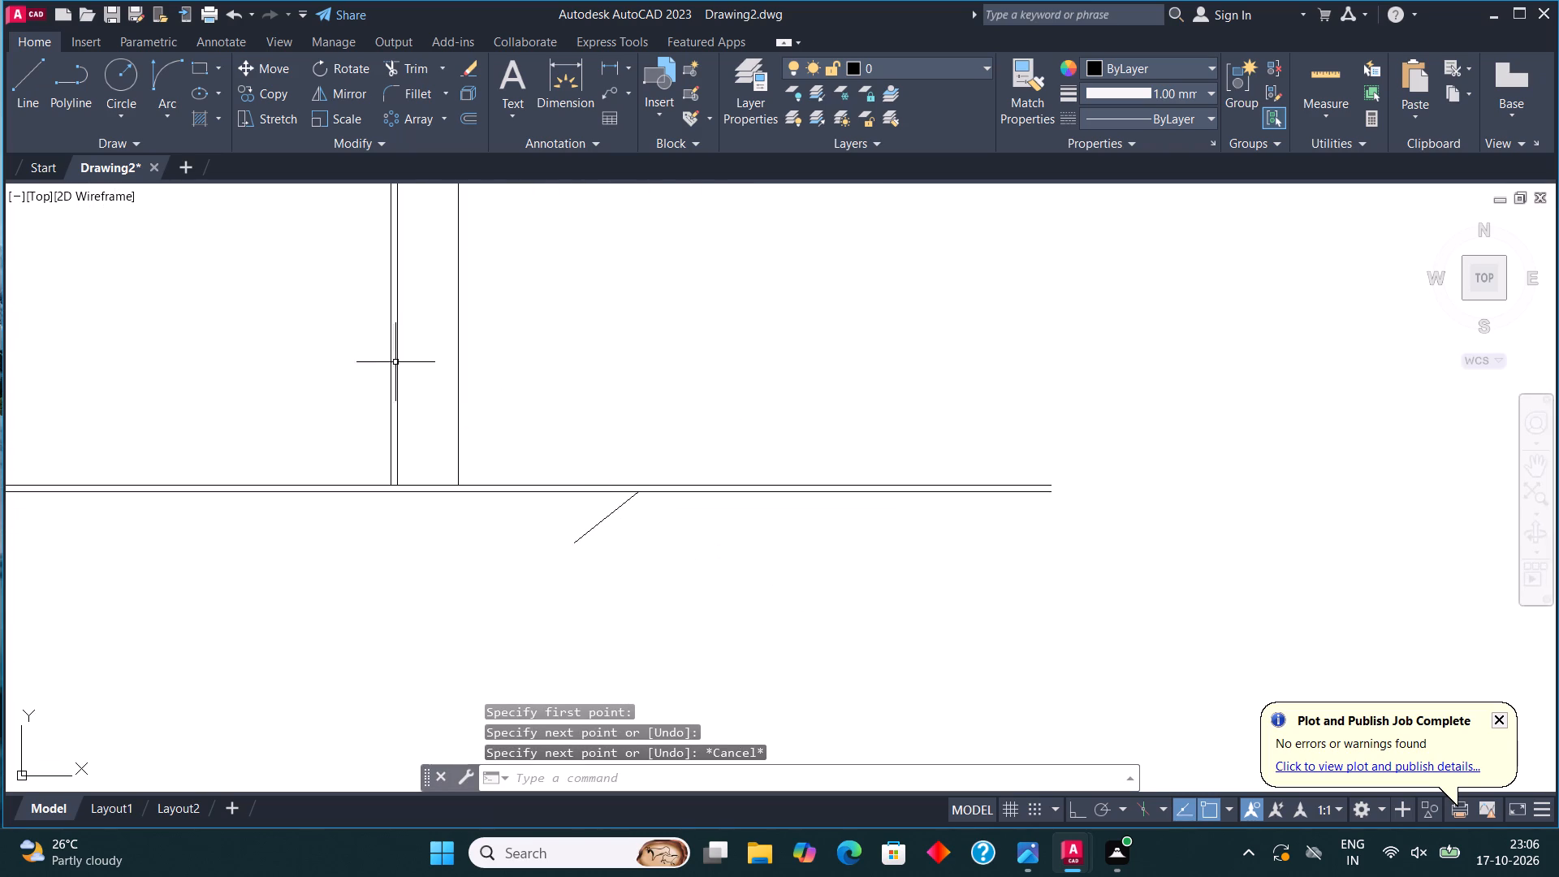
pyautogui.click(22, 86)
pyautogui.scroll(2, 597, 503)
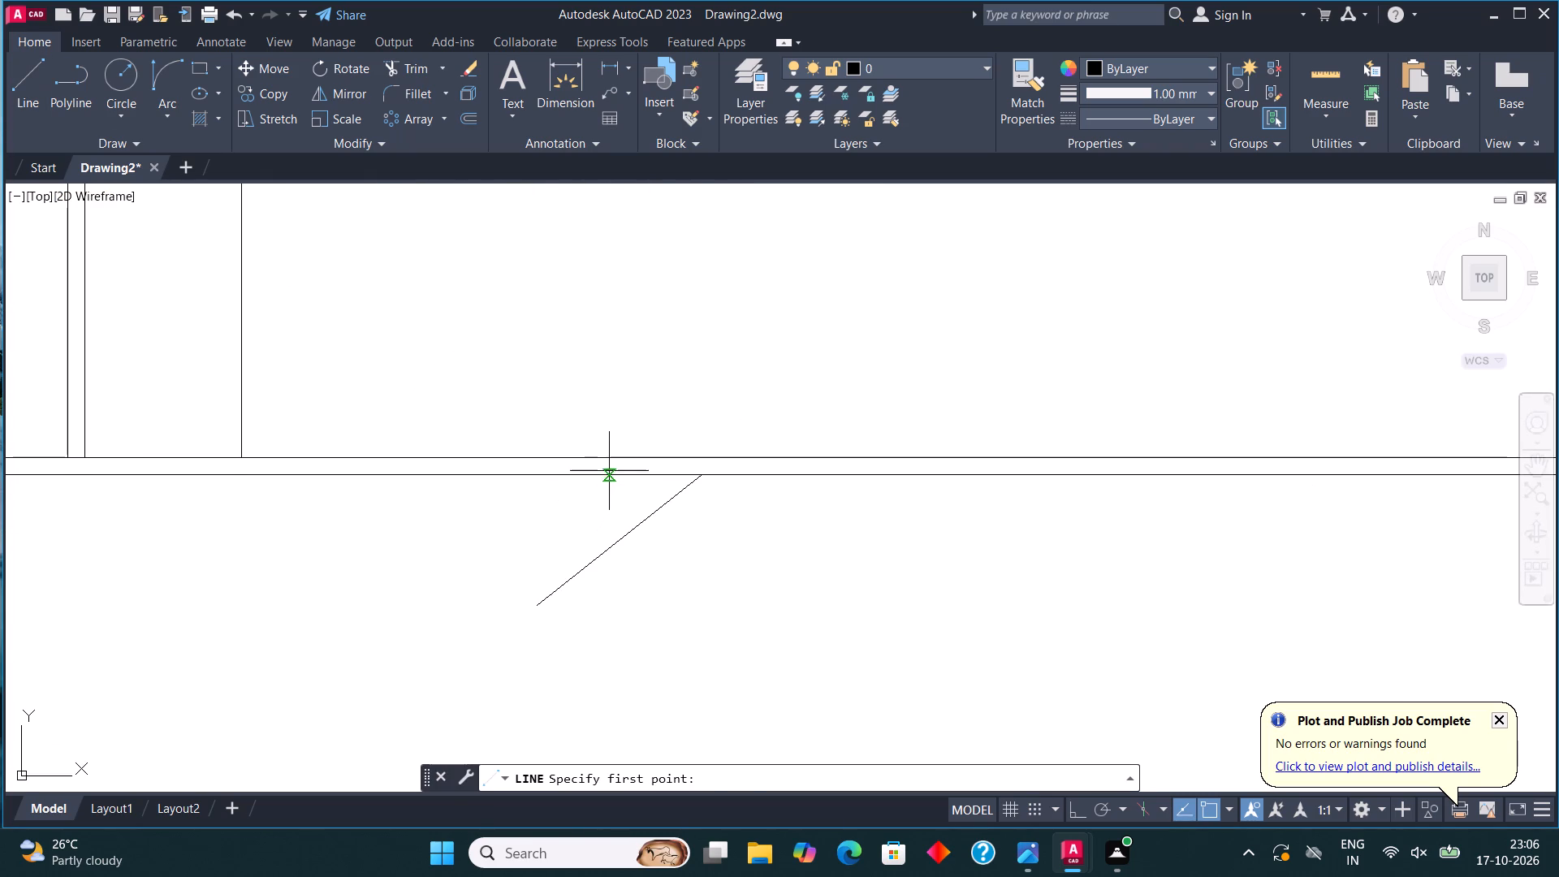
pyautogui.click(610, 471)
pyautogui.click(768, 607)
pyautogui.press('Escape')
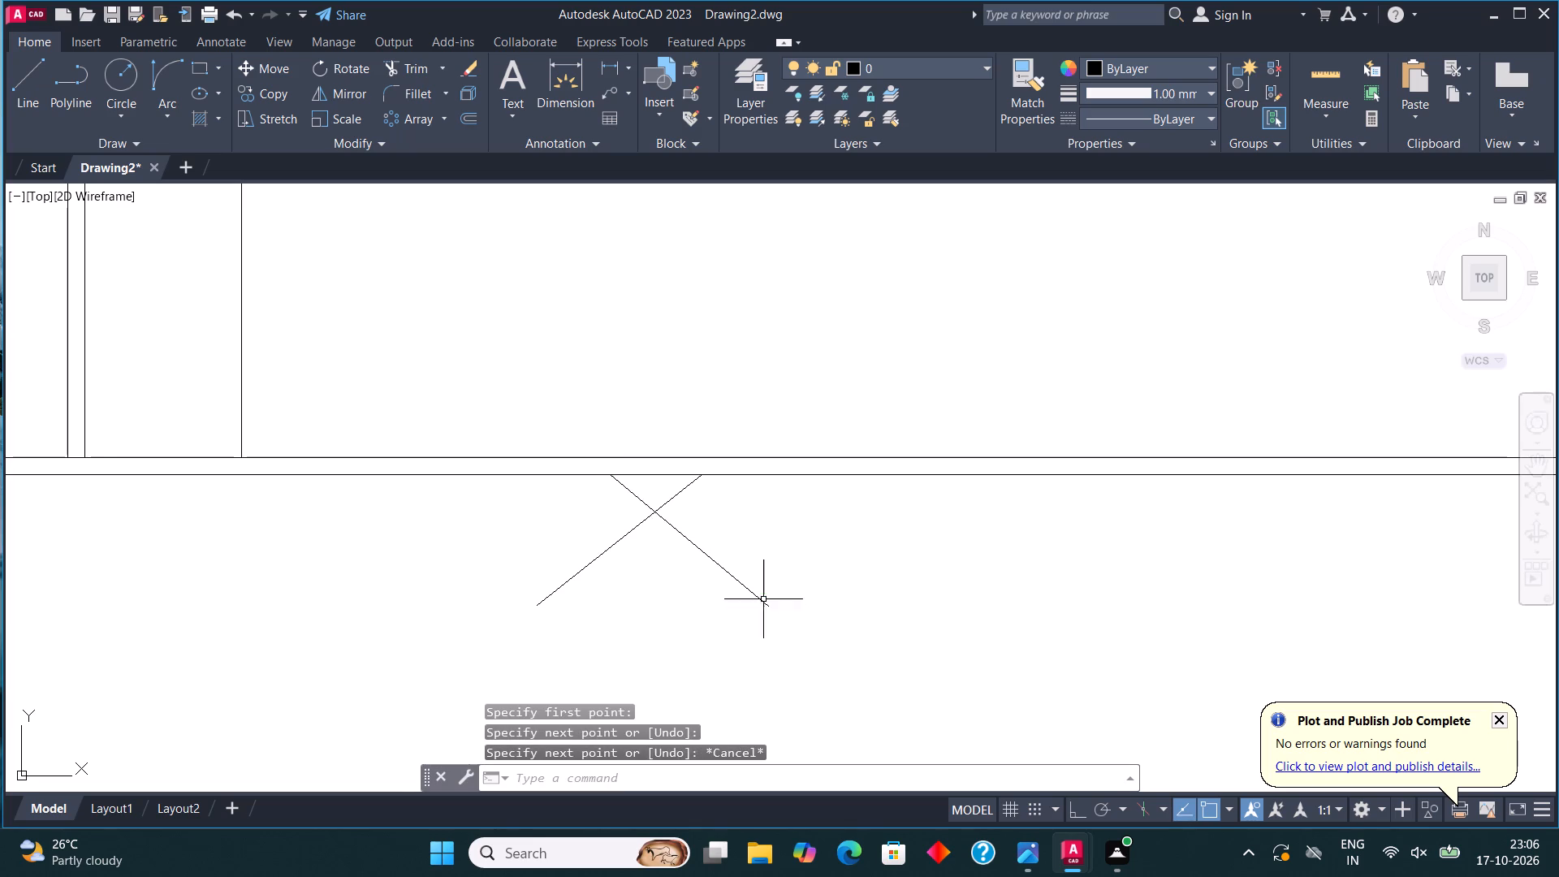
# Copy the right-slanting line three times to the right along the underside of the ground line.
pyautogui.click(747, 579)
pyautogui.click(724, 583)
pyautogui.click(277, 97)
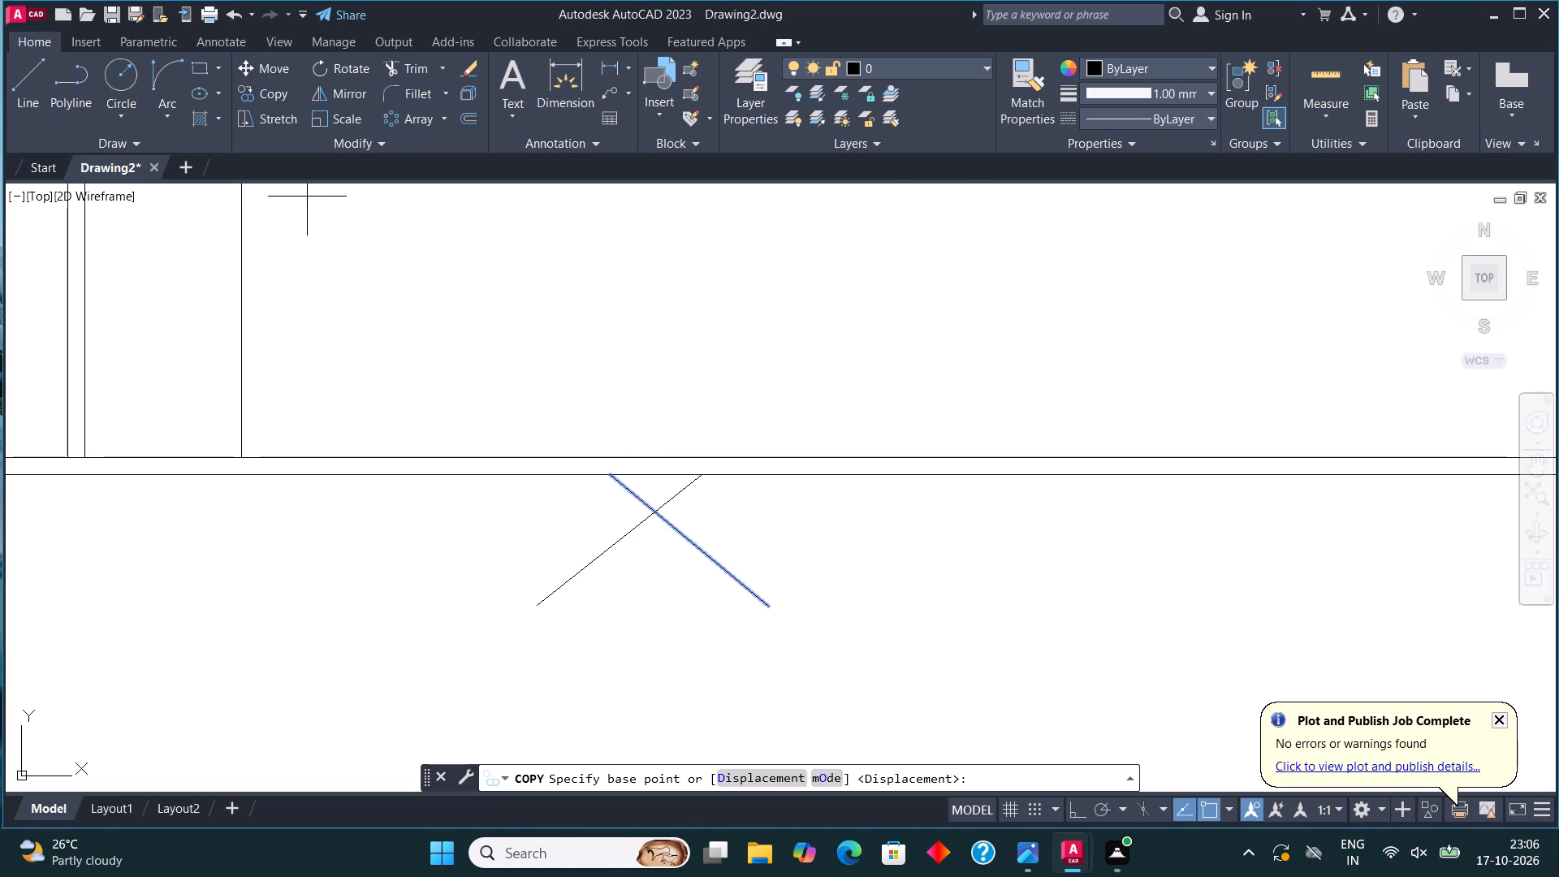
pyautogui.click(611, 477)
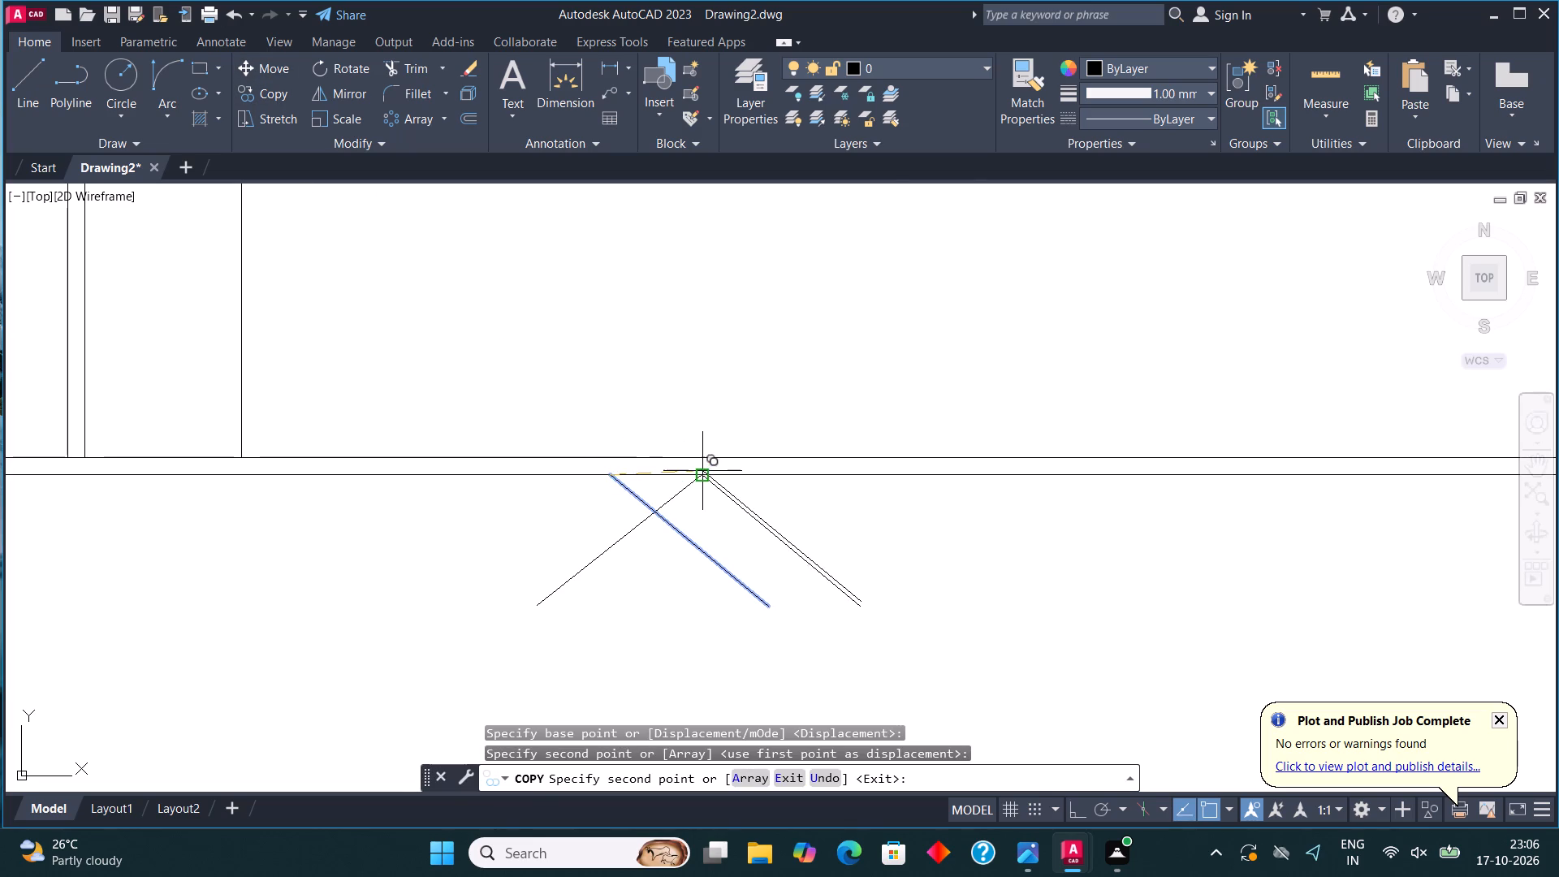
pyautogui.click(702, 471)
pyautogui.click(812, 473)
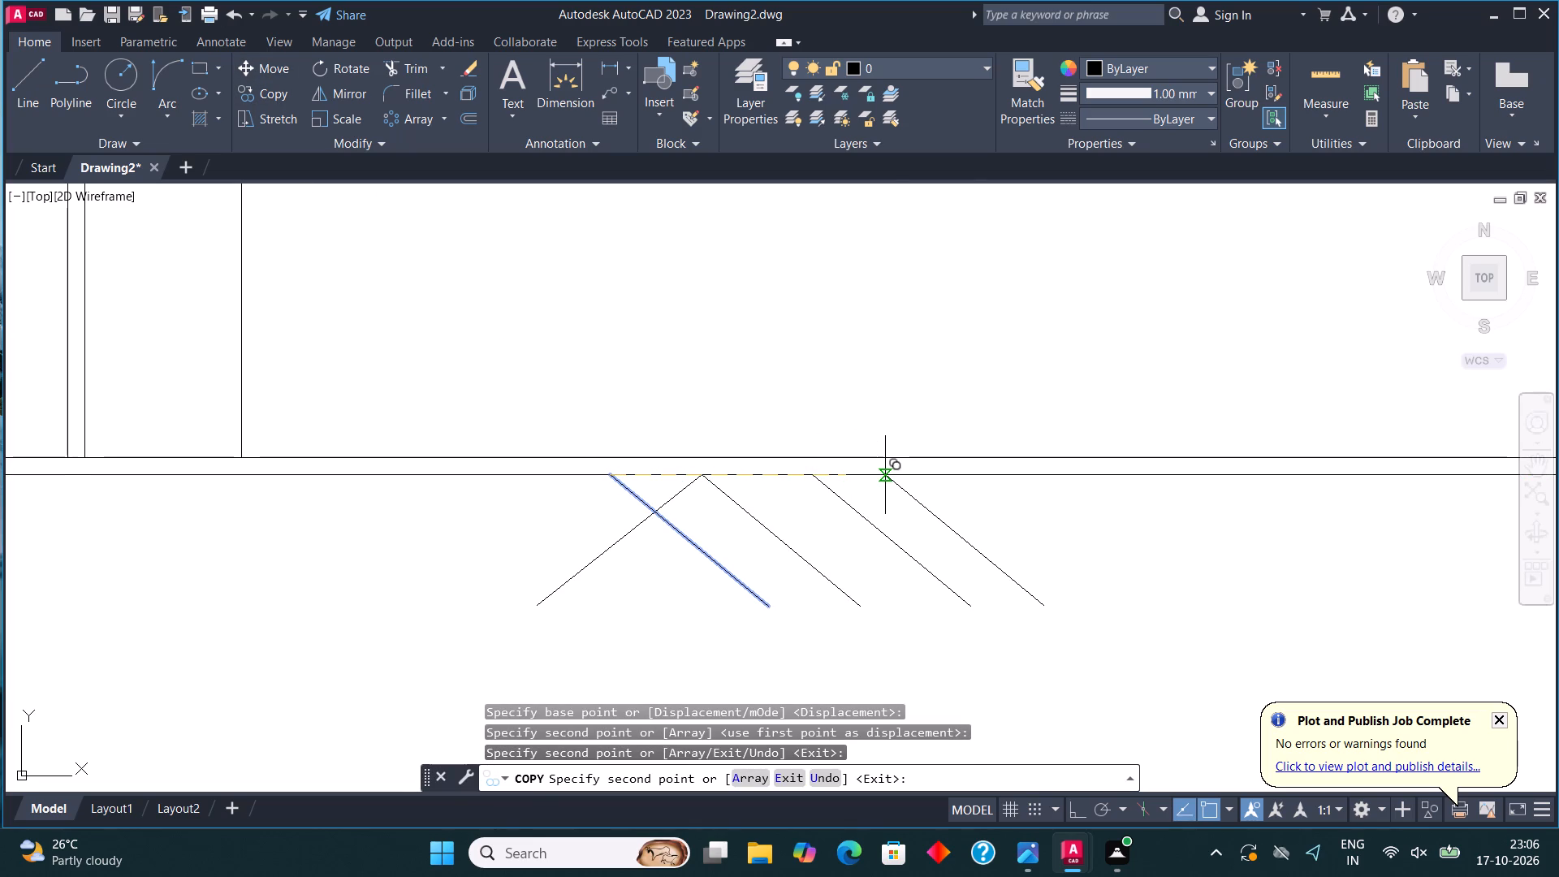
pyautogui.click(918, 474)
pyautogui.press('Escape')
# Copy the left-slanting line four times to the right along the ground line to complete the criss-cross earth symbol.
pyautogui.click(631, 525)
pyautogui.click(628, 541)
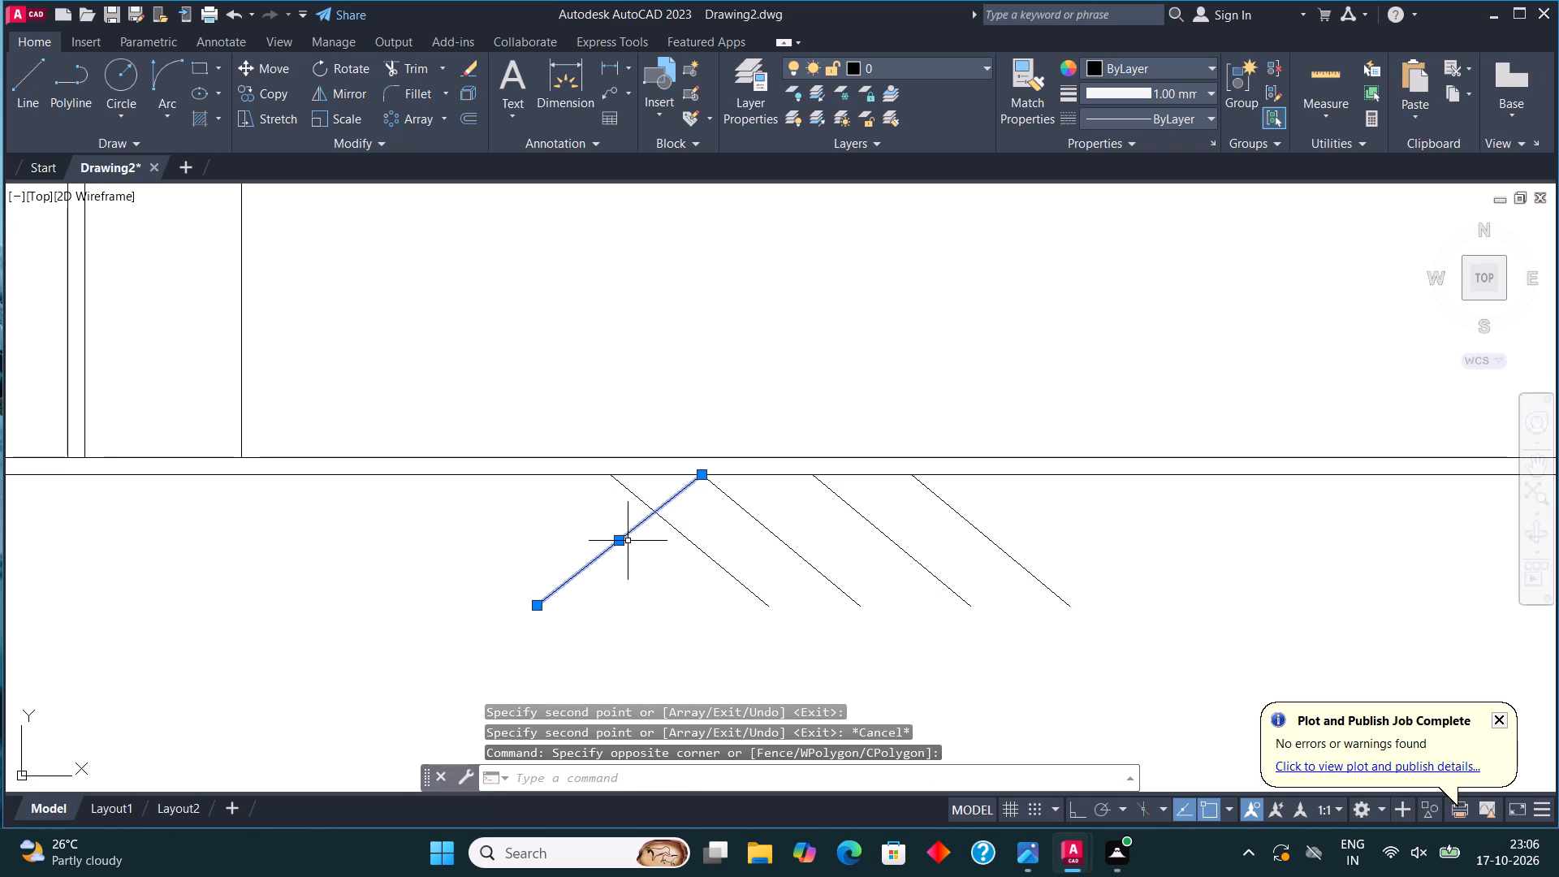
pyautogui.click(270, 93)
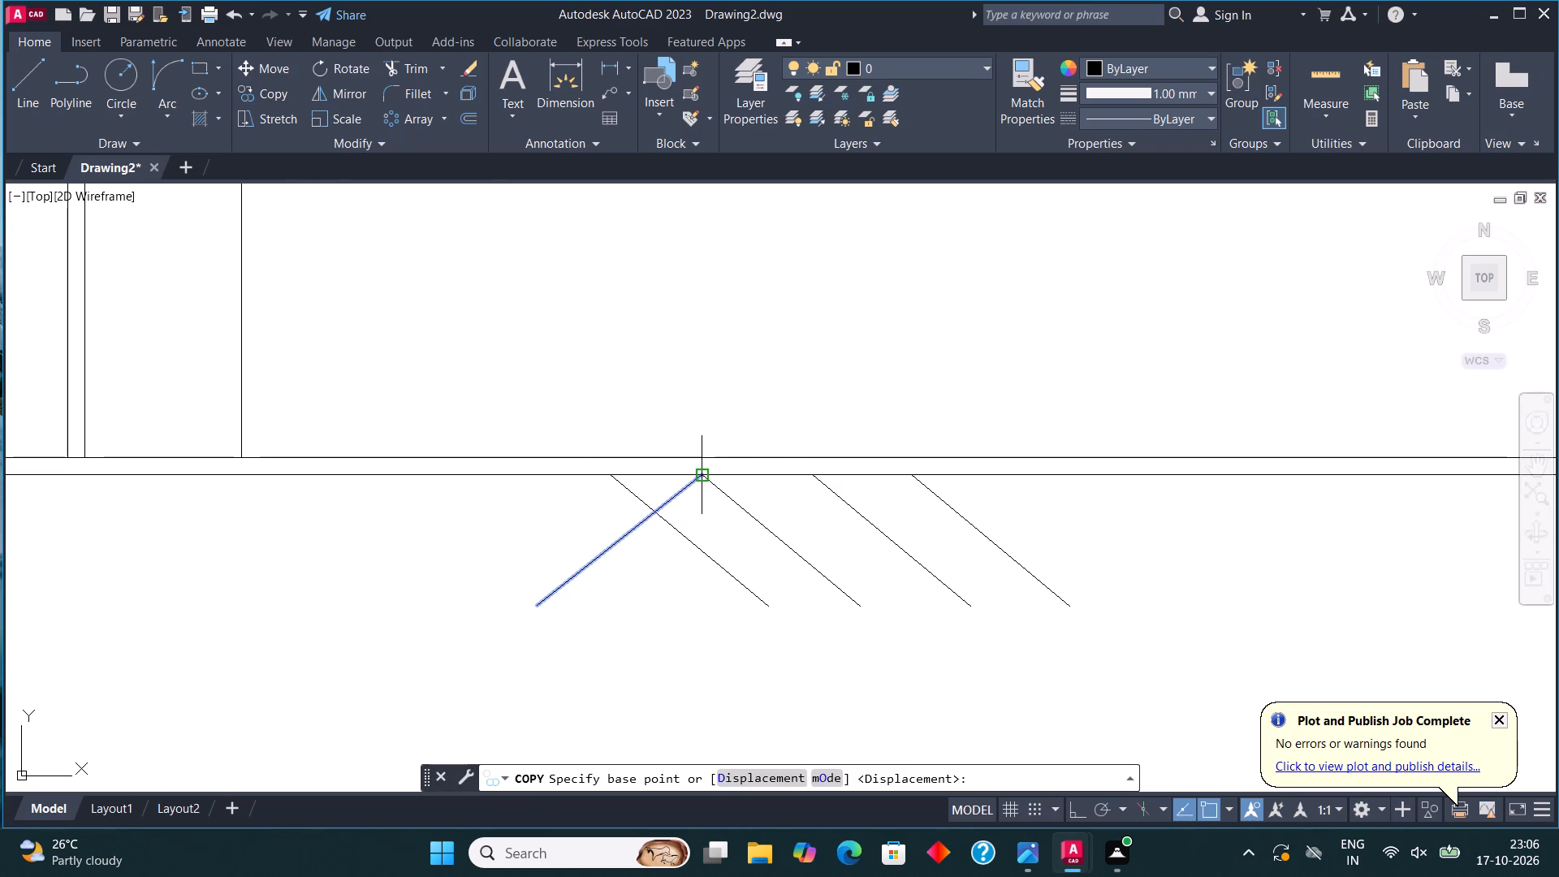
pyautogui.click(705, 477)
pyautogui.click(783, 478)
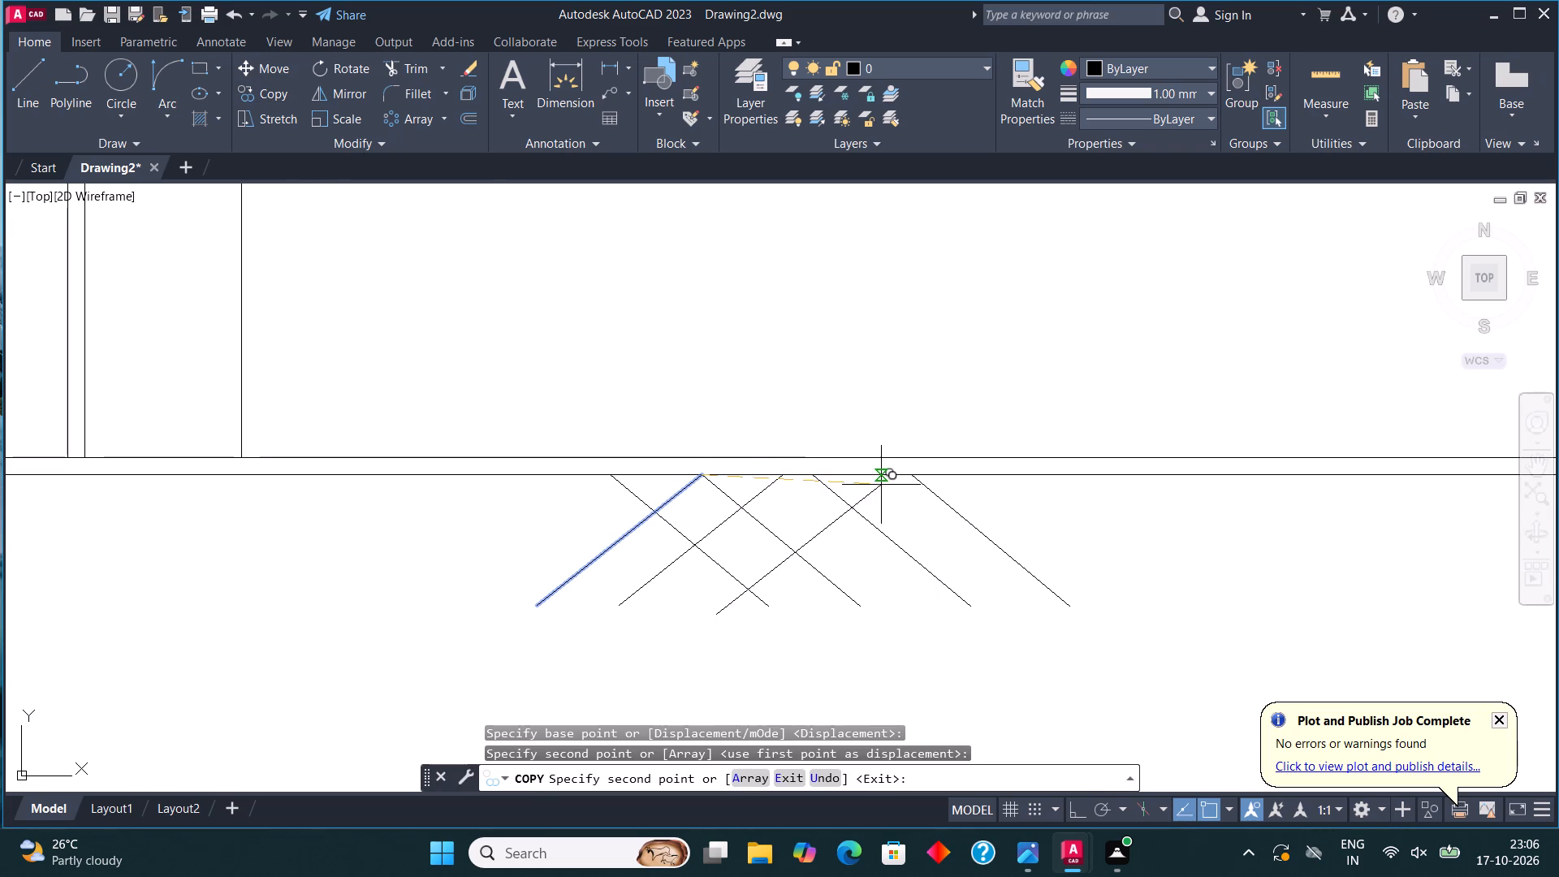
pyautogui.click(871, 485)
pyautogui.click(950, 484)
pyautogui.click(1033, 487)
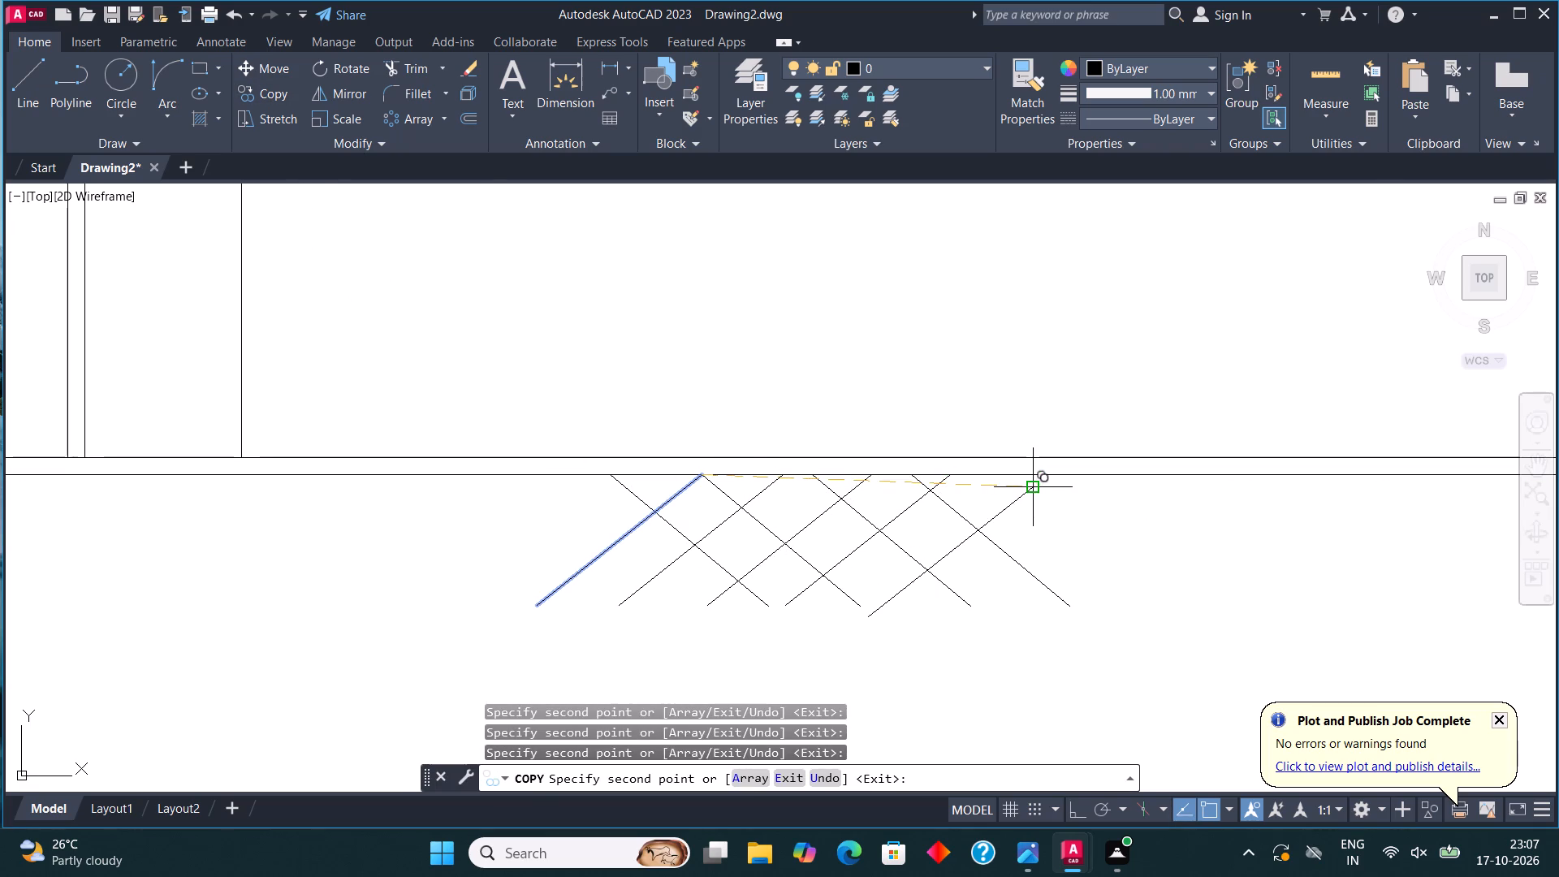
pyautogui.scroll(-2, 749, 443)
pyautogui.press('Escape')
# Copy the whole criss-cross earth symbol beneath the ground line at the left side of the section.
pyautogui.scroll(-2, 723, 410)
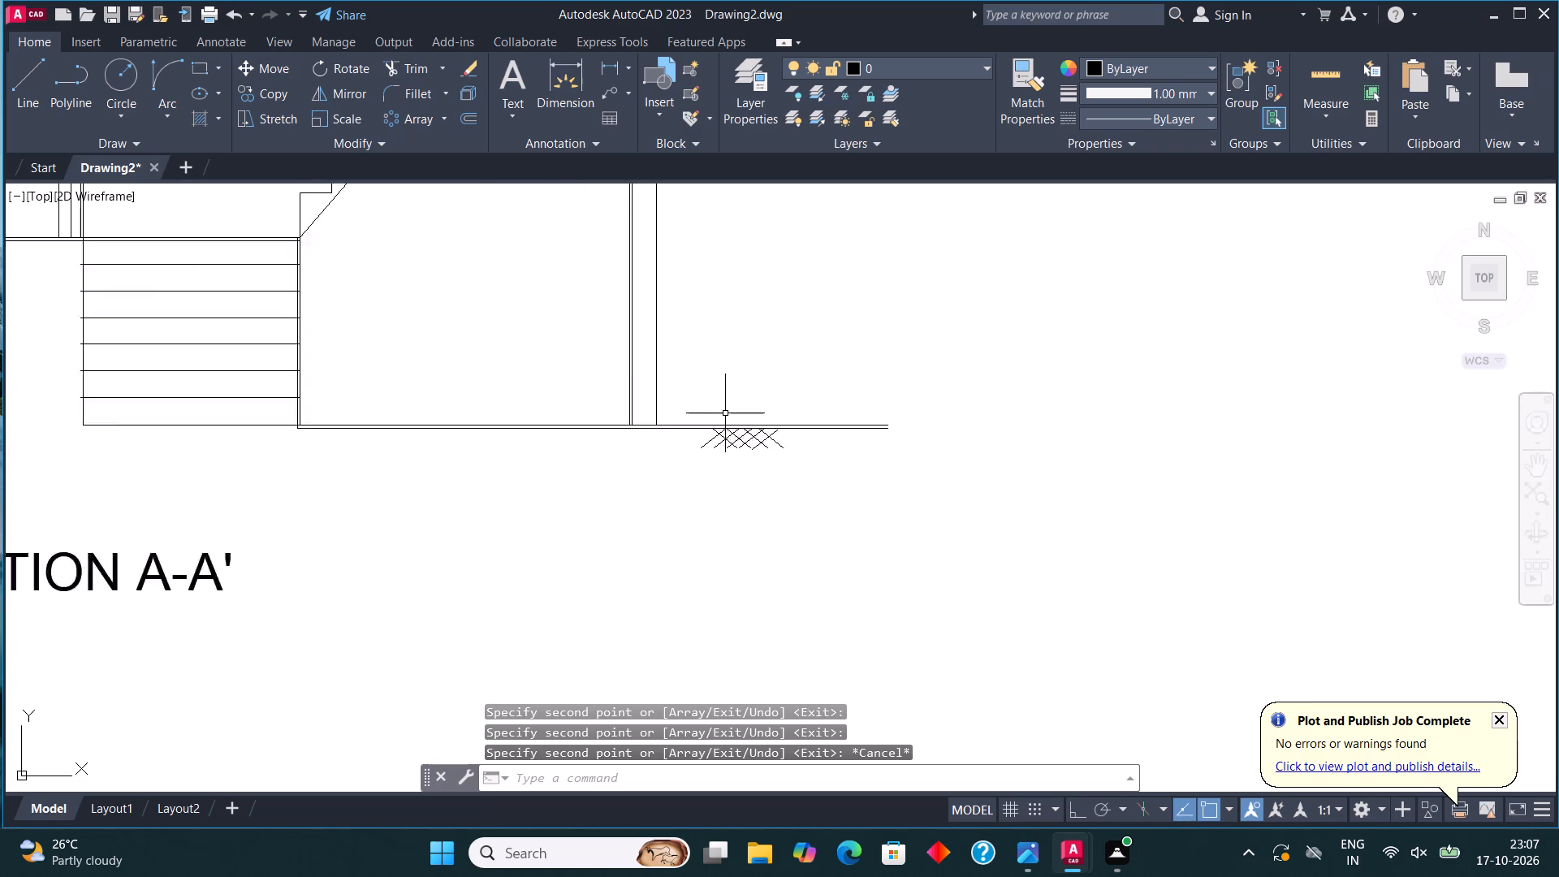
pyautogui.scroll(-1, 725, 413)
pyautogui.moveTo(750, 423); pyautogui.dragTo(958, 428, button='middle')
pyautogui.scroll(2, 960, 426)
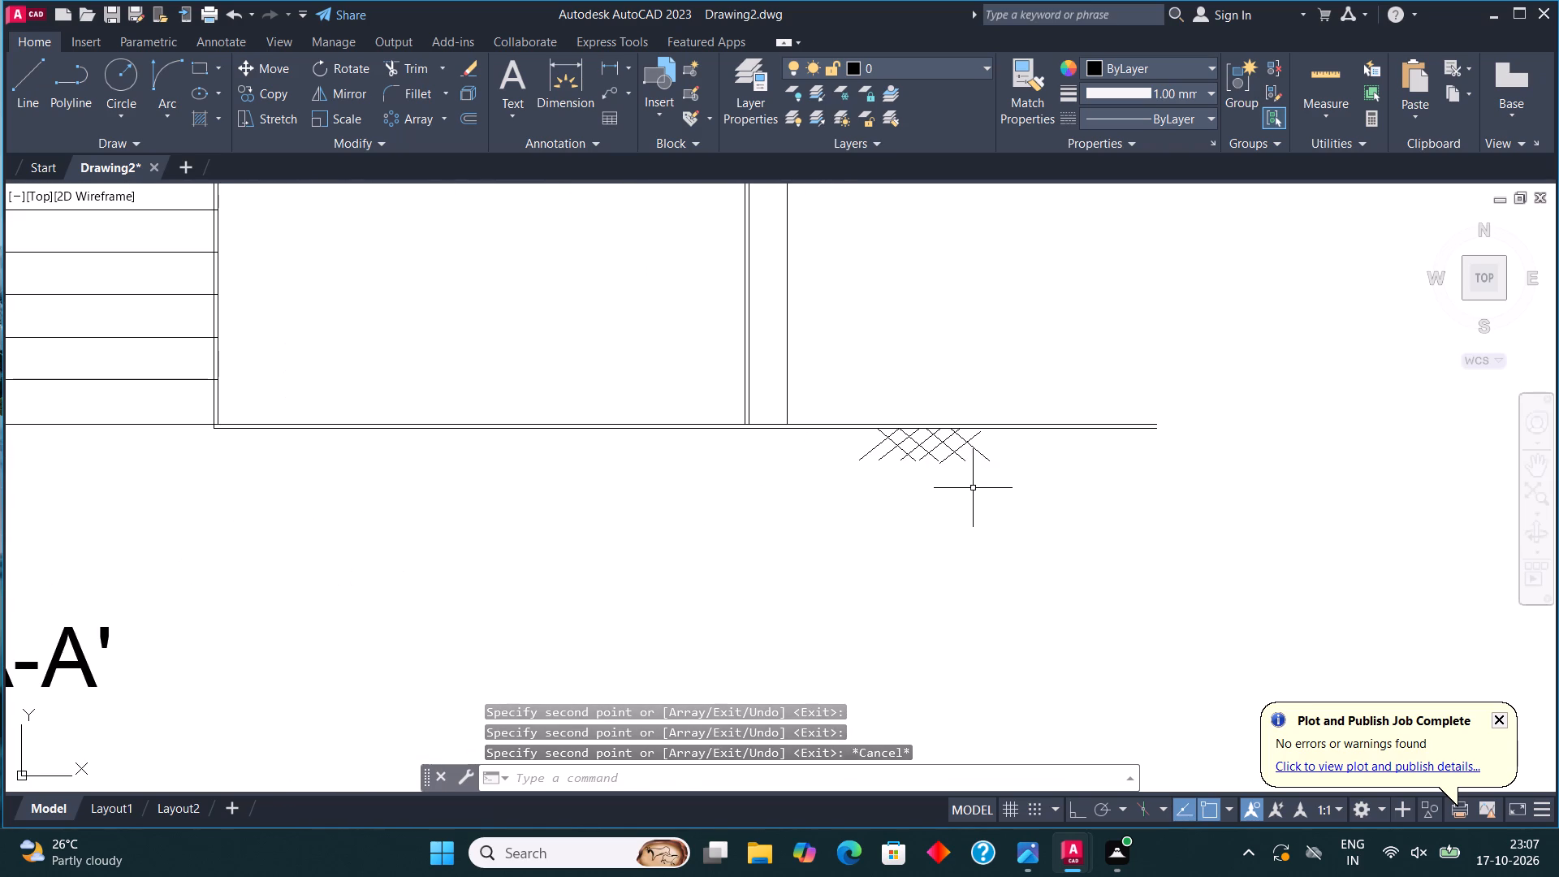
pyautogui.click(974, 494)
pyautogui.click(812, 447)
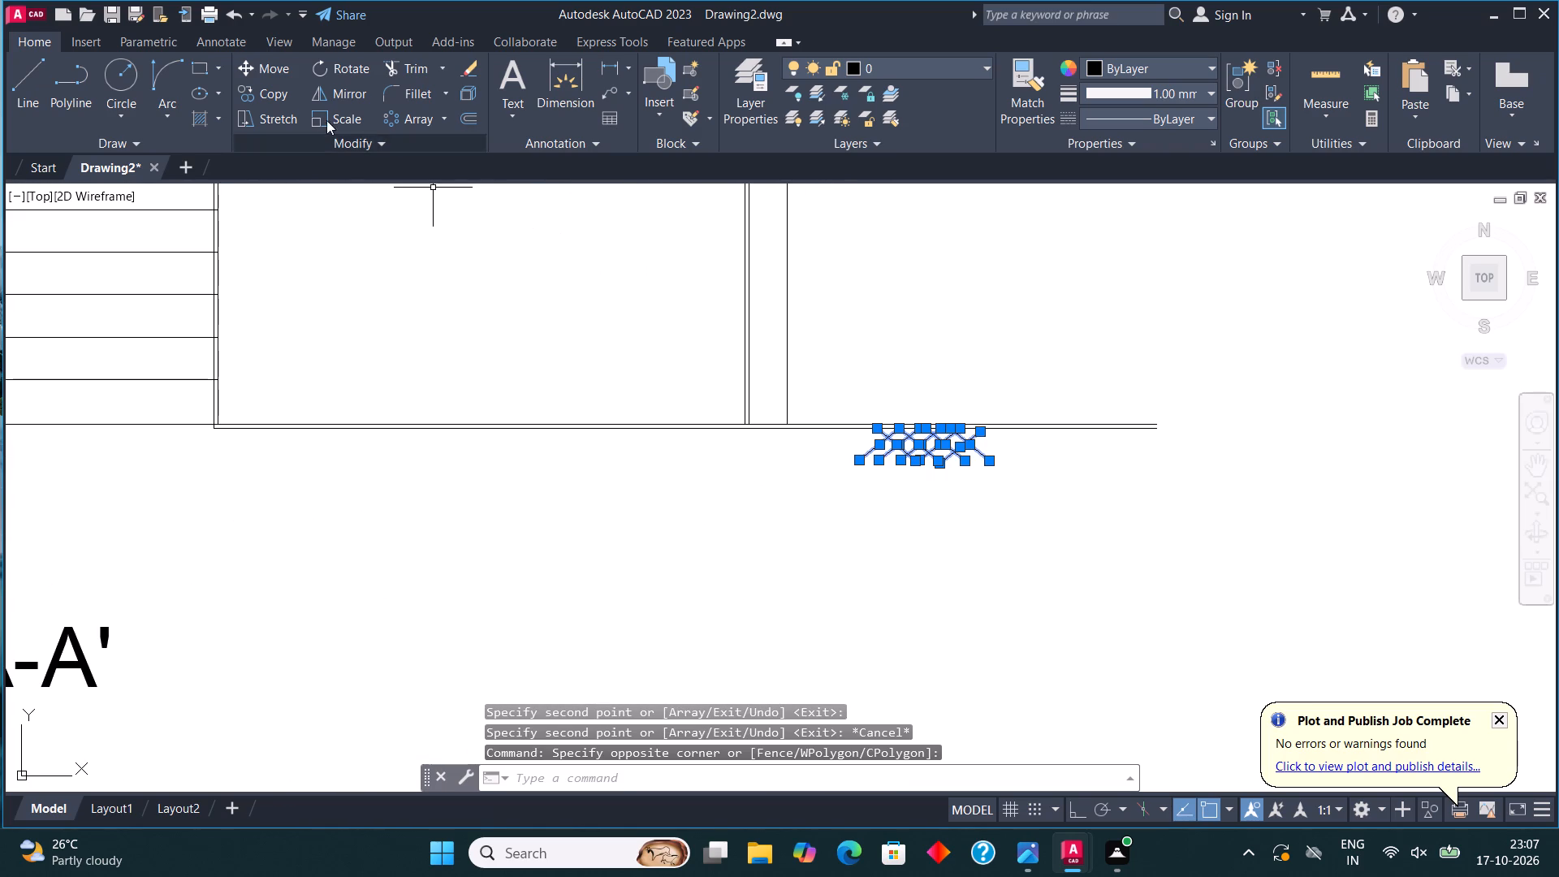
pyautogui.click(264, 85)
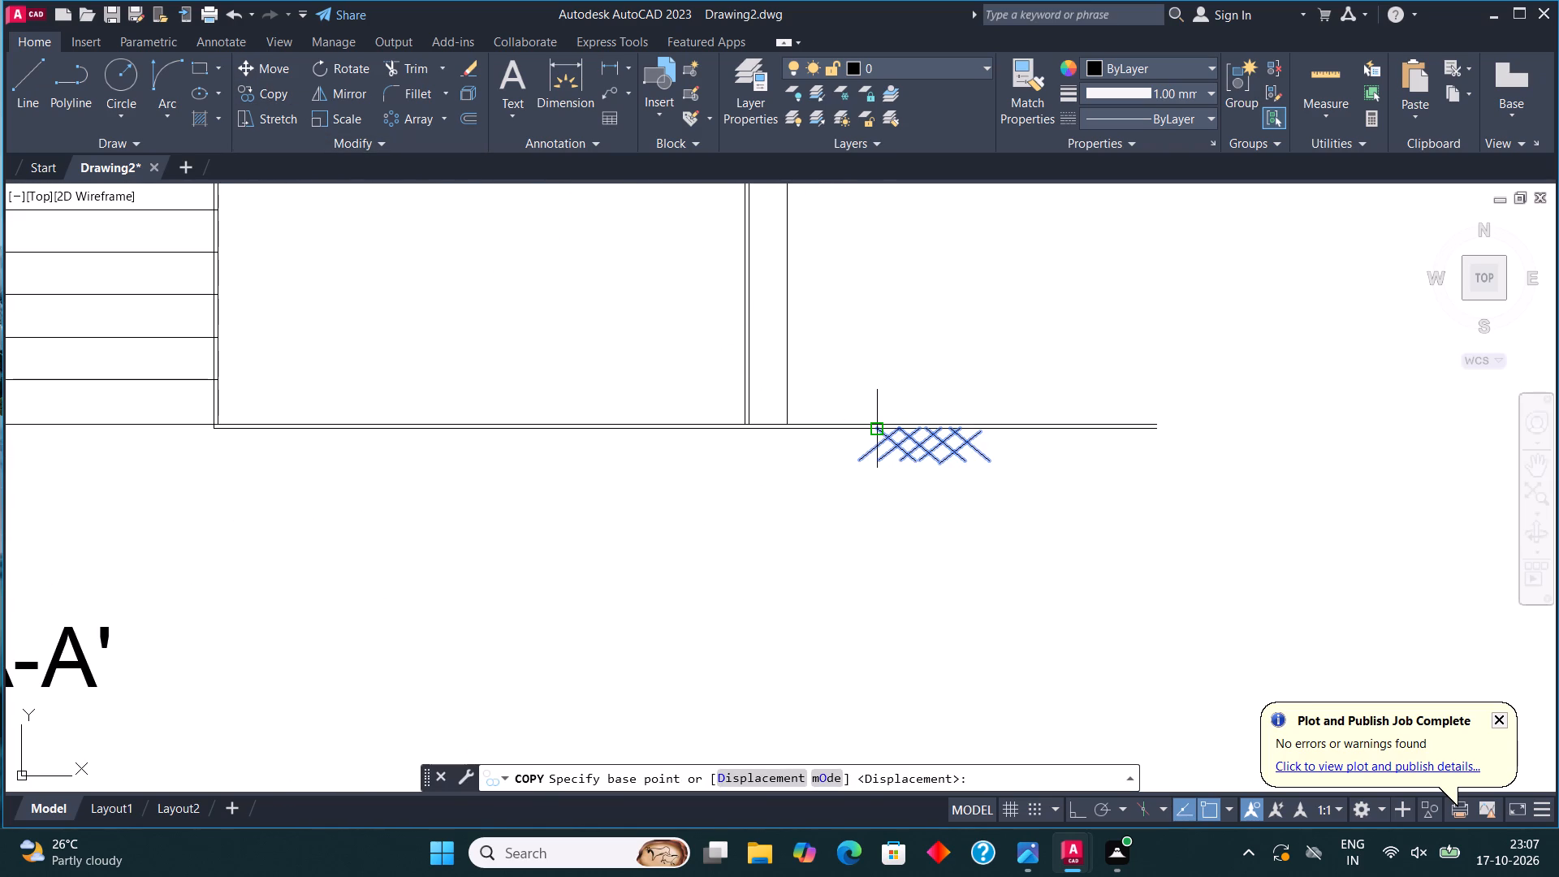
pyautogui.click(879, 424)
pyautogui.scroll(-2, 1030, 343)
pyautogui.moveTo(538, 386); pyautogui.dragTo(915, 420, button='middle')
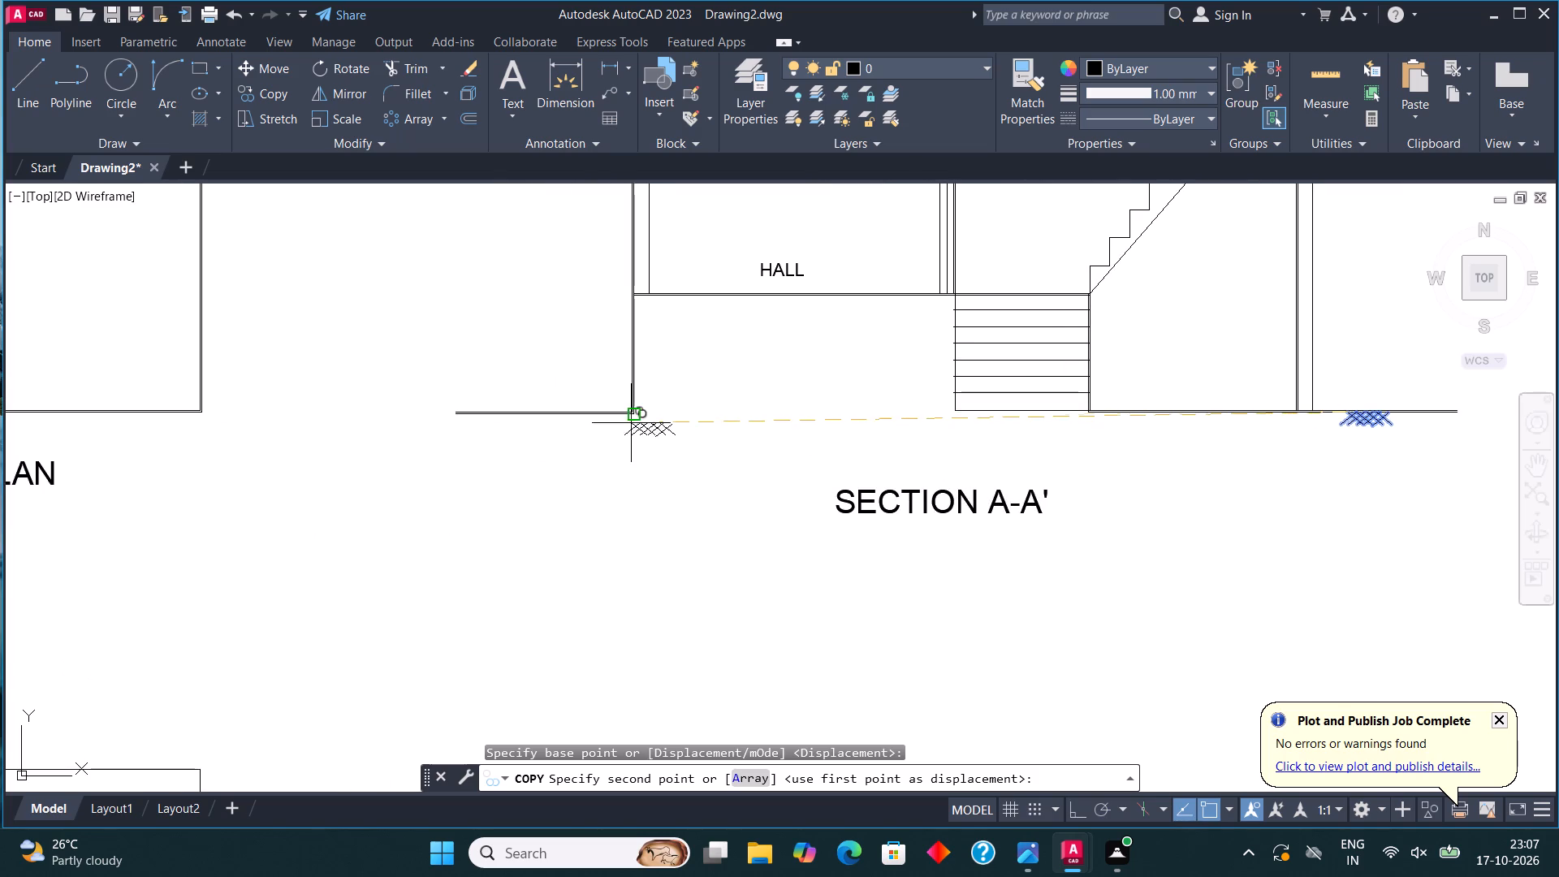
pyautogui.scroll(4, 514, 417)
pyautogui.click(528, 395)
pyautogui.scroll(-2, 581, 426)
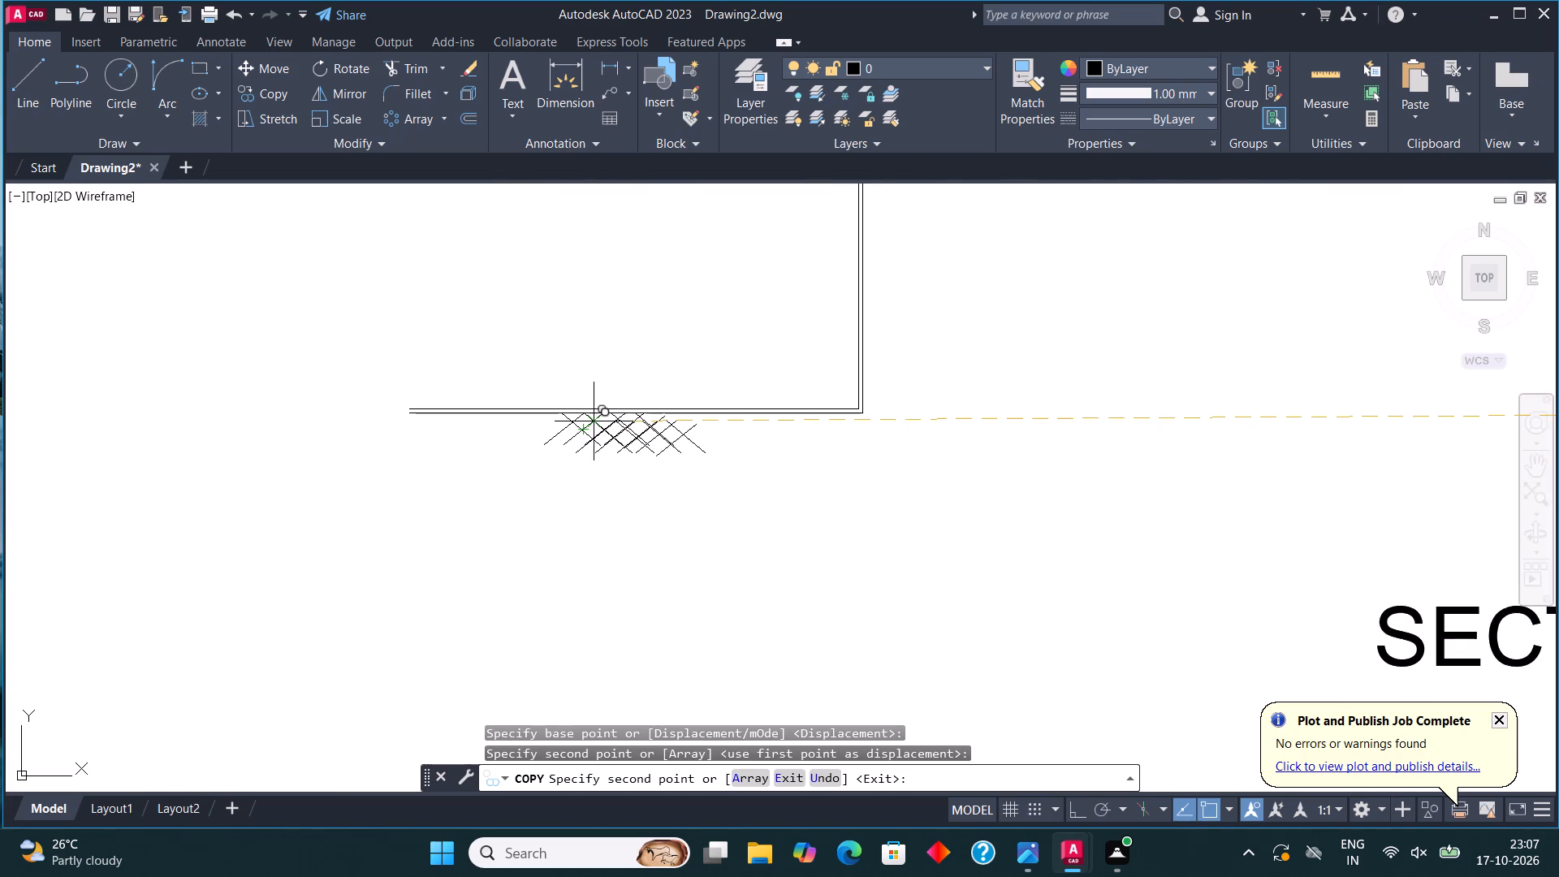
pyautogui.press('Escape')
# Copy the HALL label from the section to just above the earth symbol on the section's right-hand ground line.
pyautogui.scroll(-4, 607, 442)
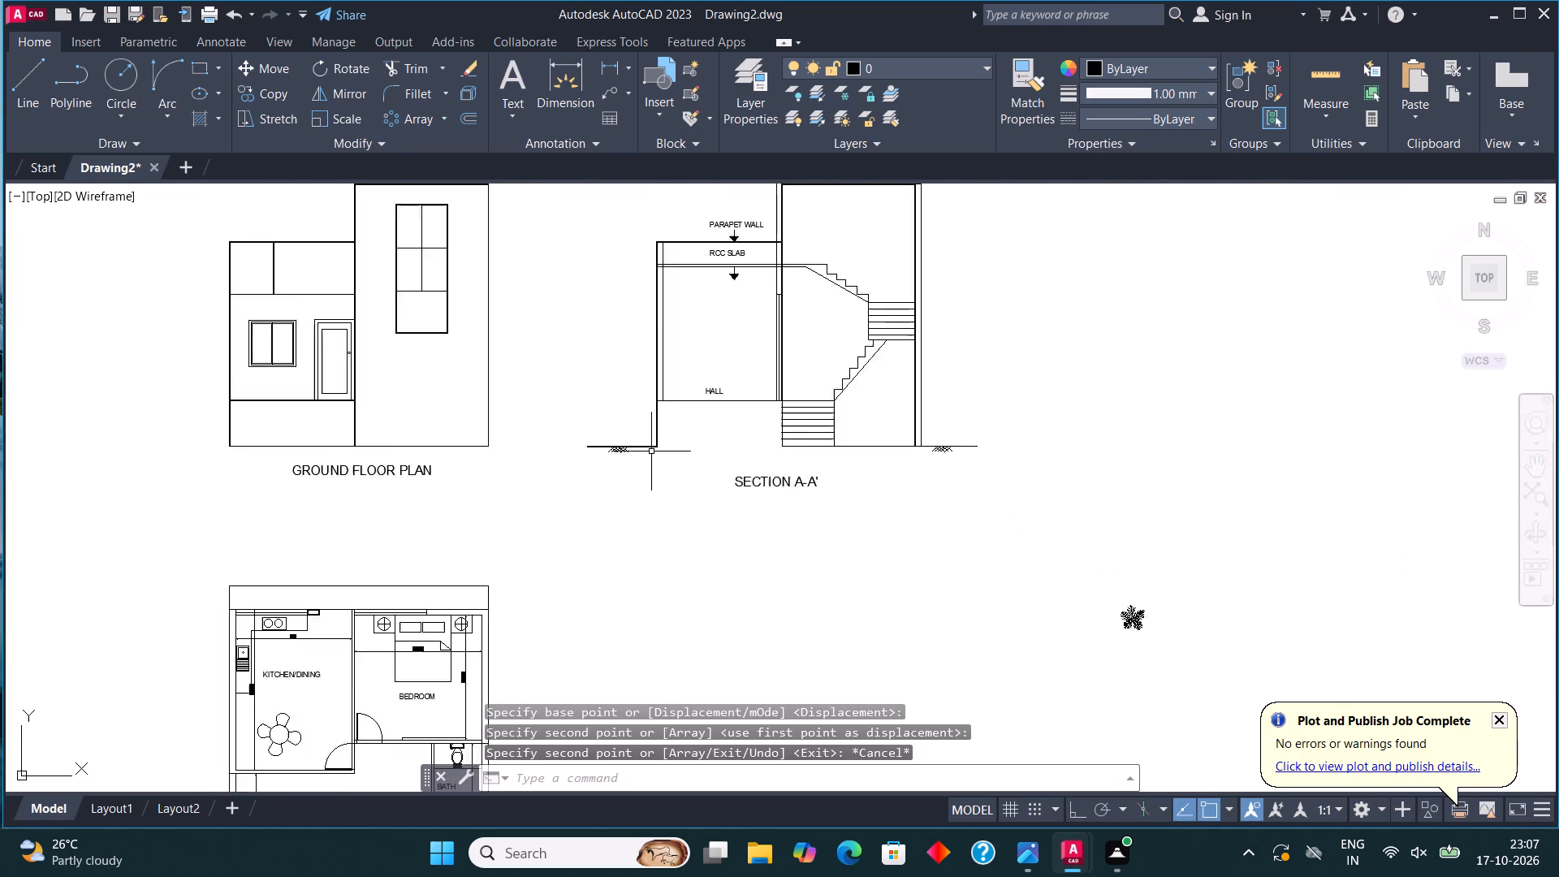
pyautogui.scroll(-1, 659, 451)
pyautogui.scroll(1, 834, 460)
pyautogui.click(611, 387)
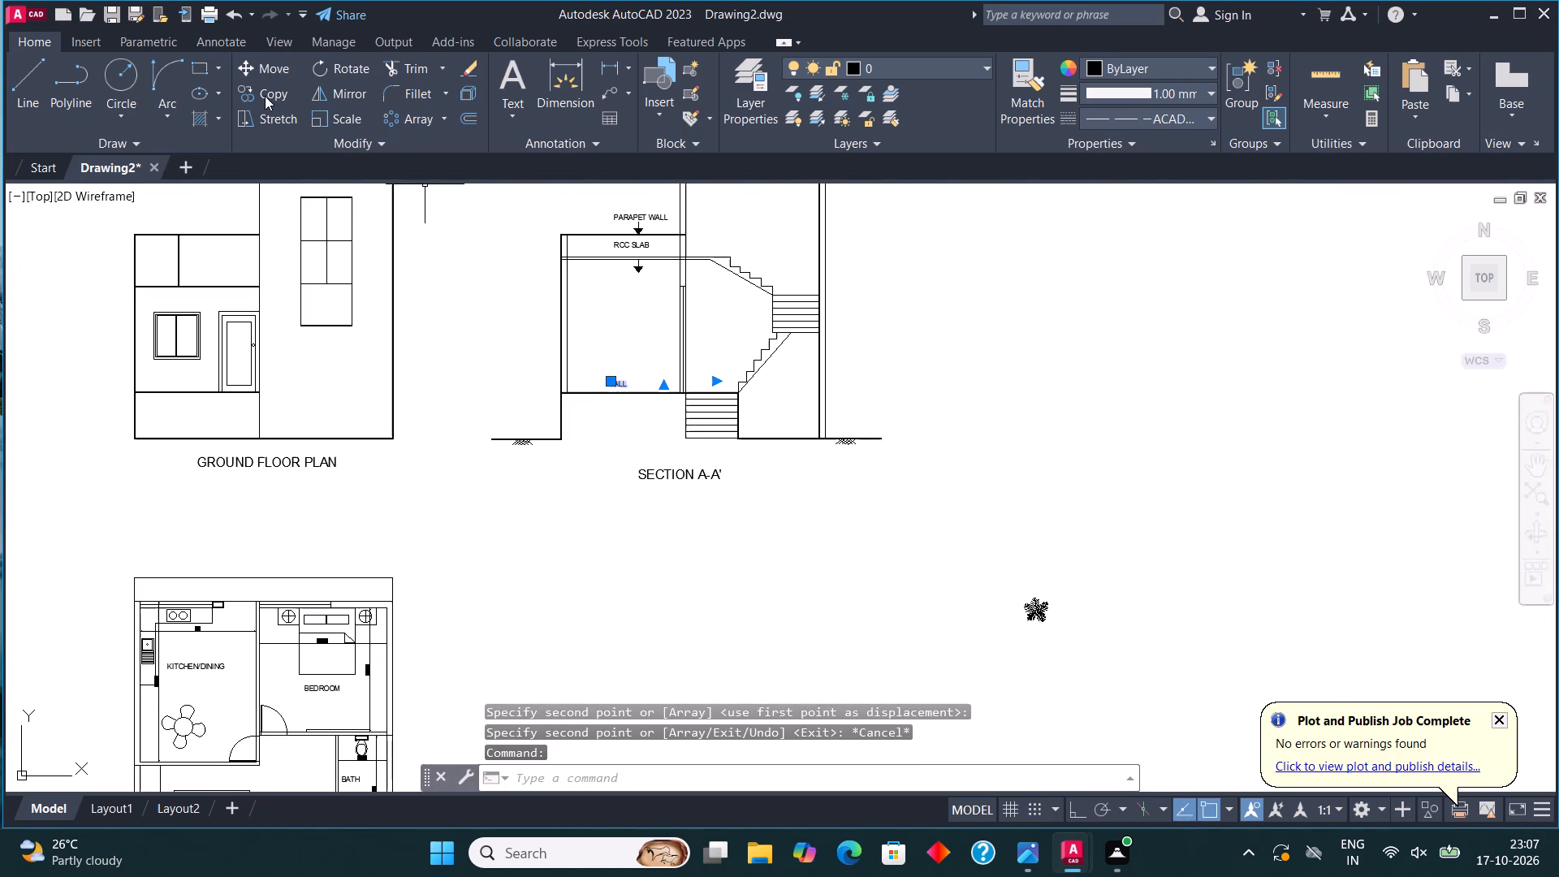
pyautogui.click(265, 95)
pyautogui.click(636, 384)
pyautogui.scroll(4, 883, 437)
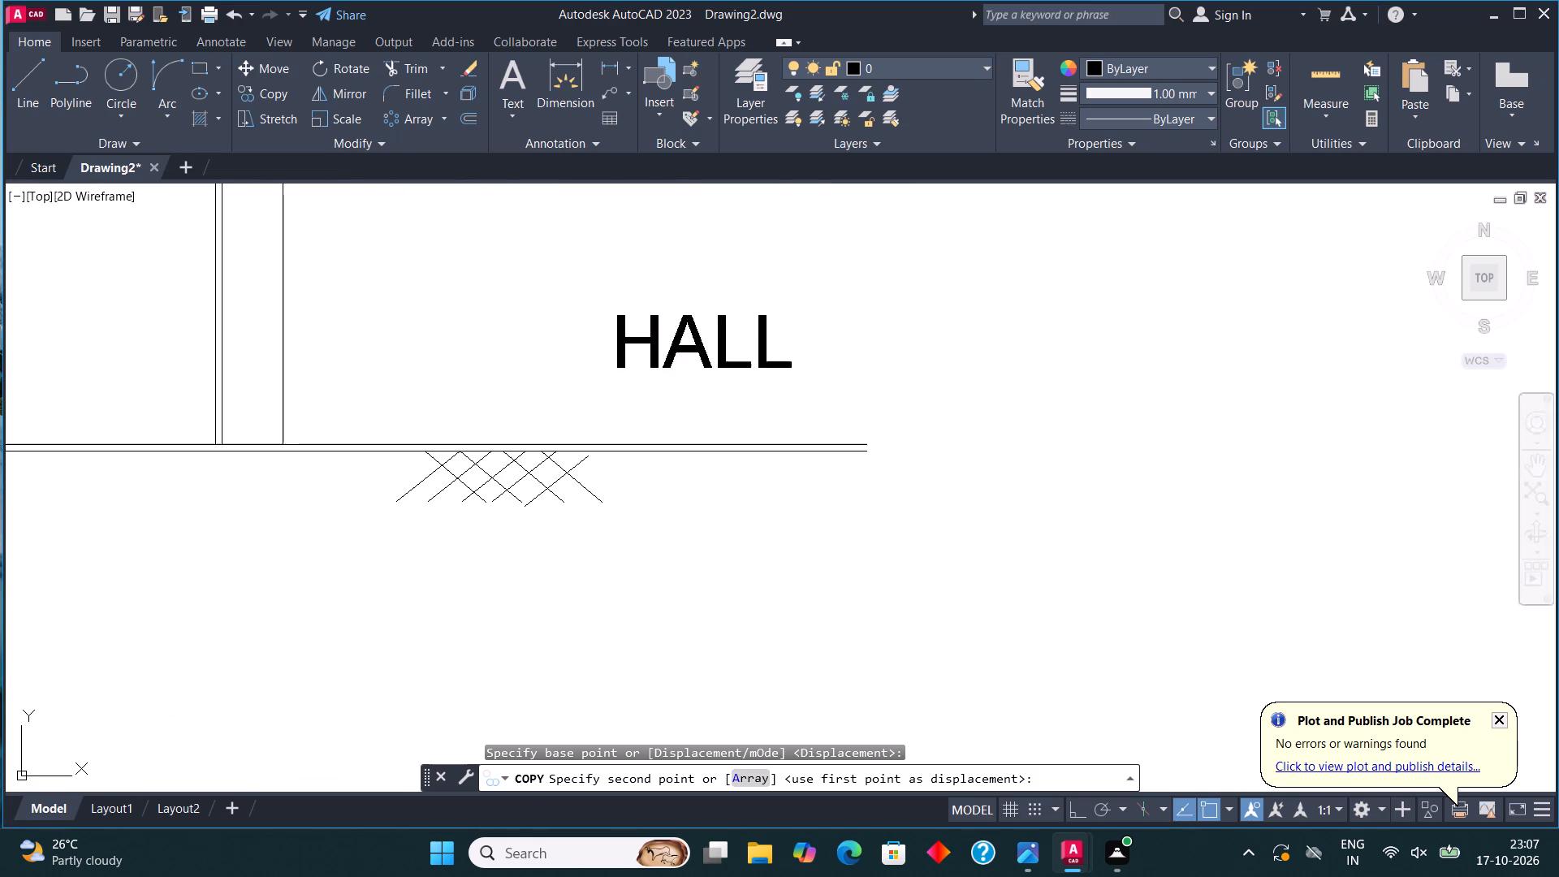
pyautogui.scroll(1, 883, 437)
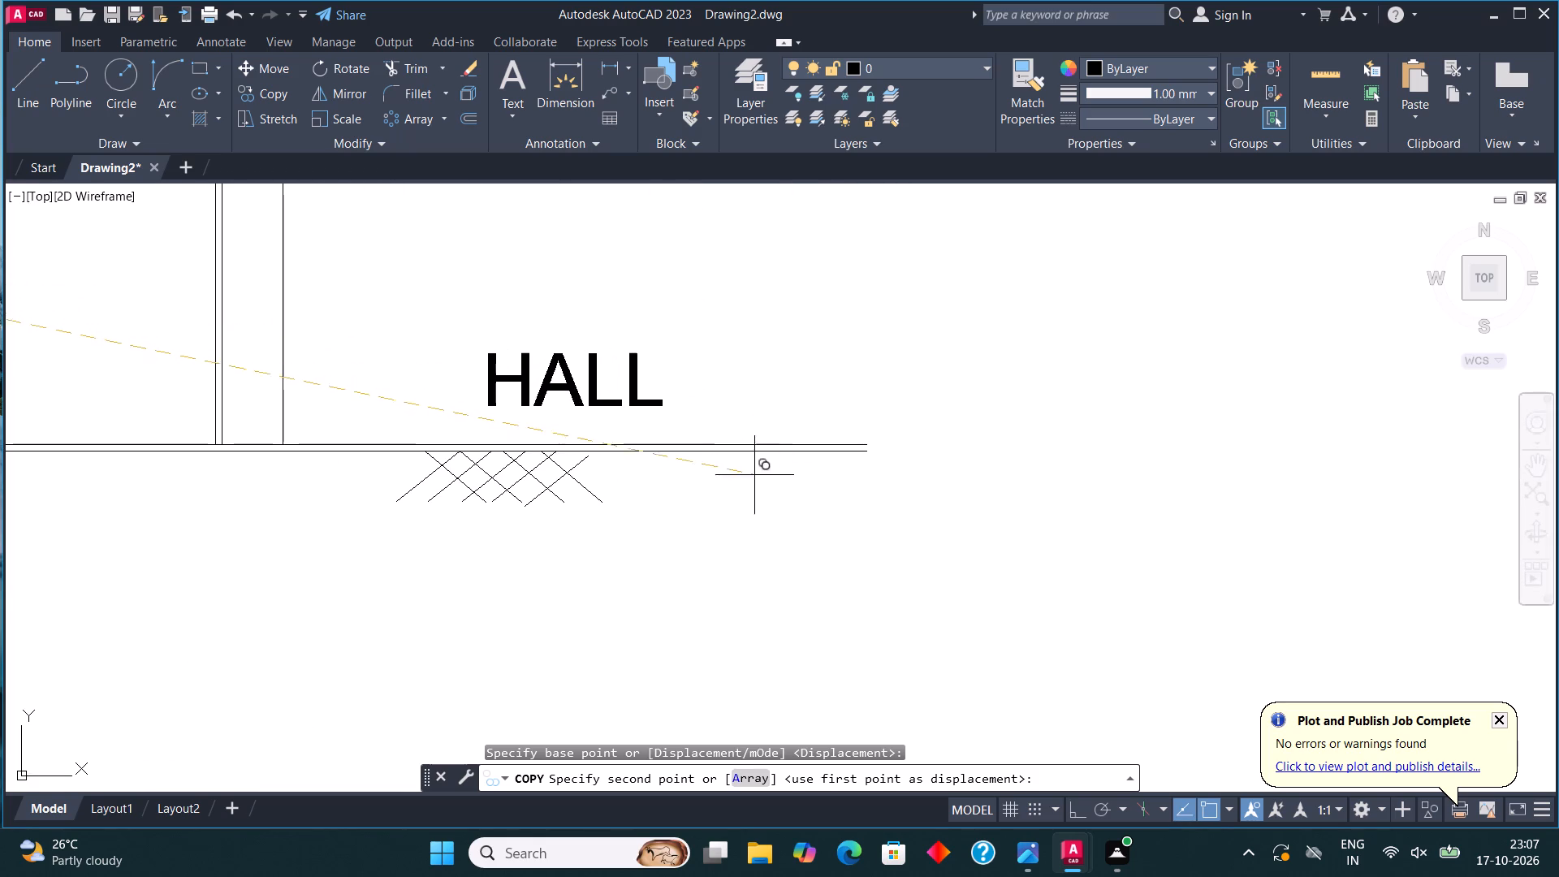
pyautogui.click(730, 482)
pyautogui.press('Escape')
# Change the text of the copied label above the right-hand earth symbol to GL.
pyautogui.click(577, 380)
pyautogui.click(518, 391)
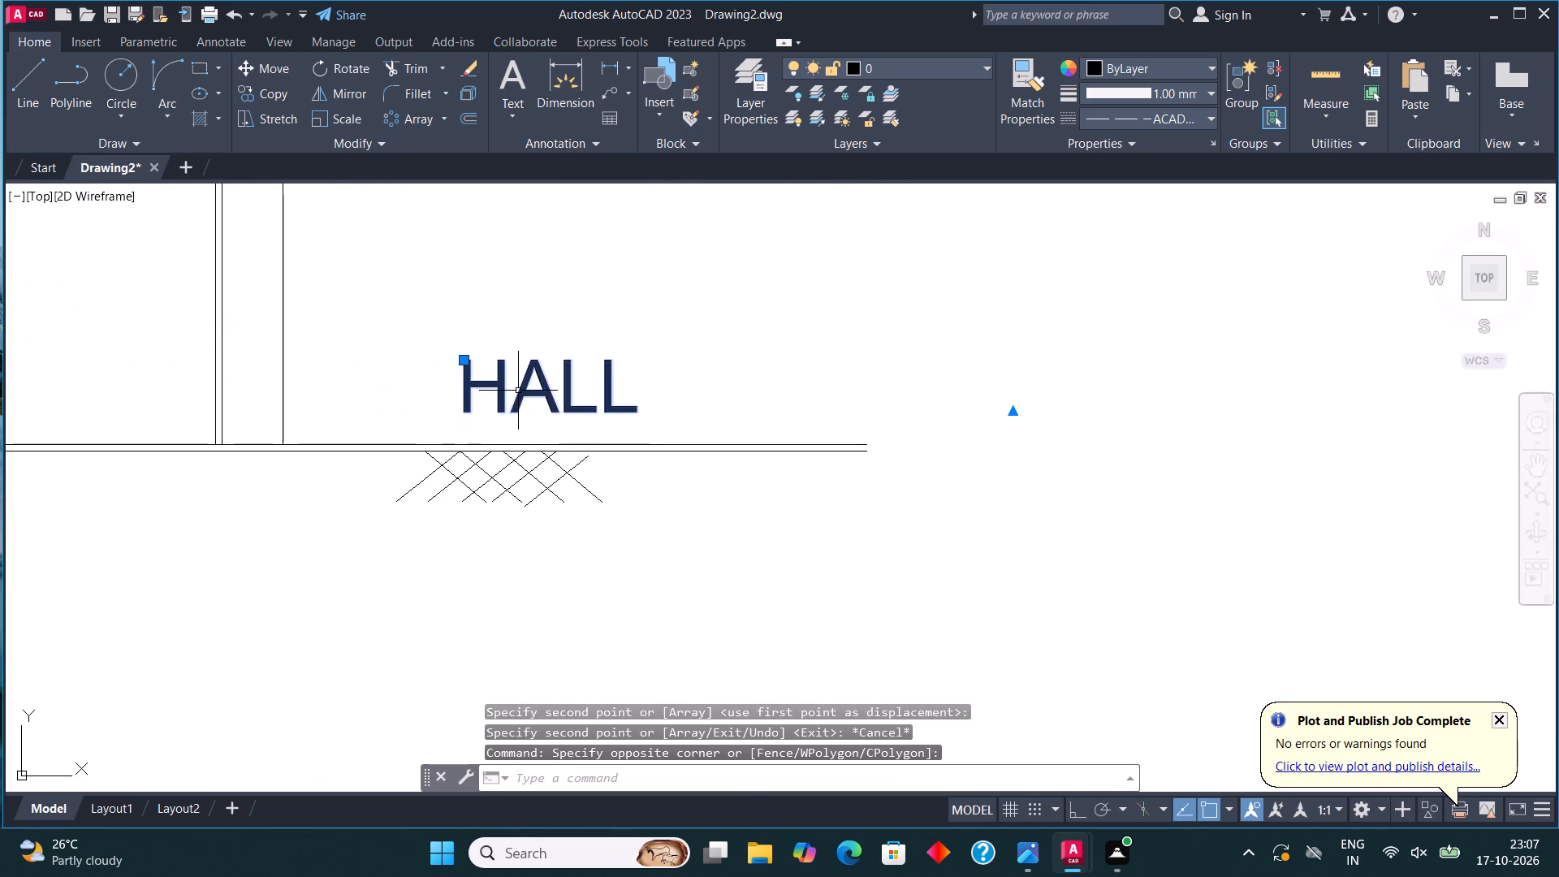
pyautogui.rightClick(516, 391)
pyautogui.click(608, 318)
pyautogui.click(660, 396)
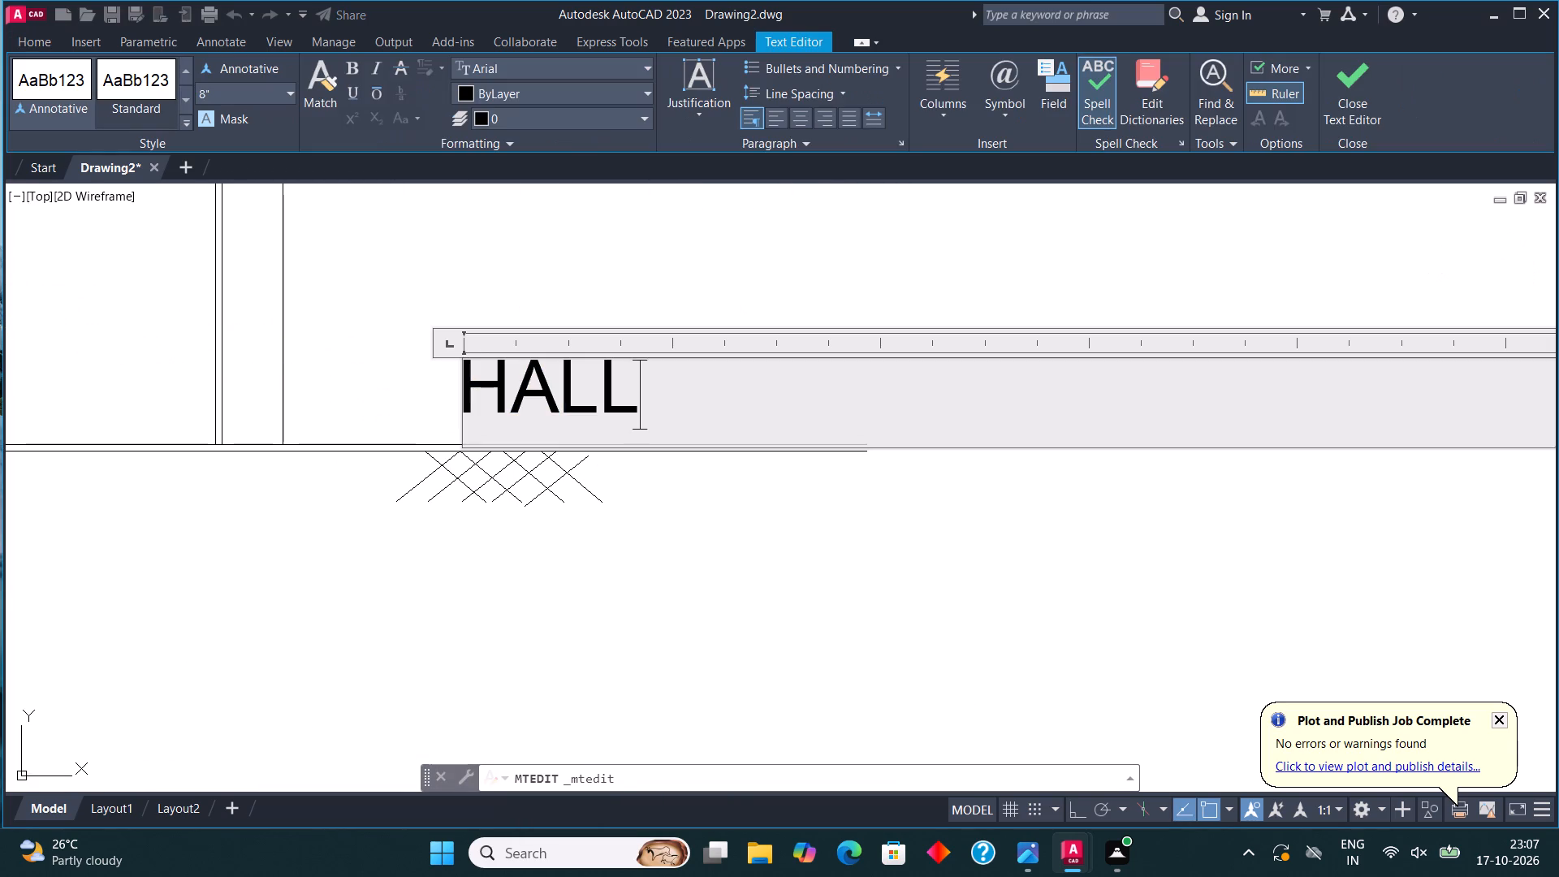
pyautogui.press('BackSpace')
pyautogui.press('BackSpace')
pyautogui.press('BackSpace')
pyautogui.press('BackSpace')
pyautogui.press('BackSpace')
pyautogui.press('BackSpace')
pyautogui.press('BackSpace')
pyautogui.press('BackSpace')
pyautogui.press('BackSpace')
pyautogui.press('BackSpace')
pyautogui.press('BackSpace')
pyautogui.press('BackSpace')
pyautogui.press('BackSpace')
pyautogui.press('BackSpace')
pyautogui.press('BackSpace')
pyautogui.write('GL')
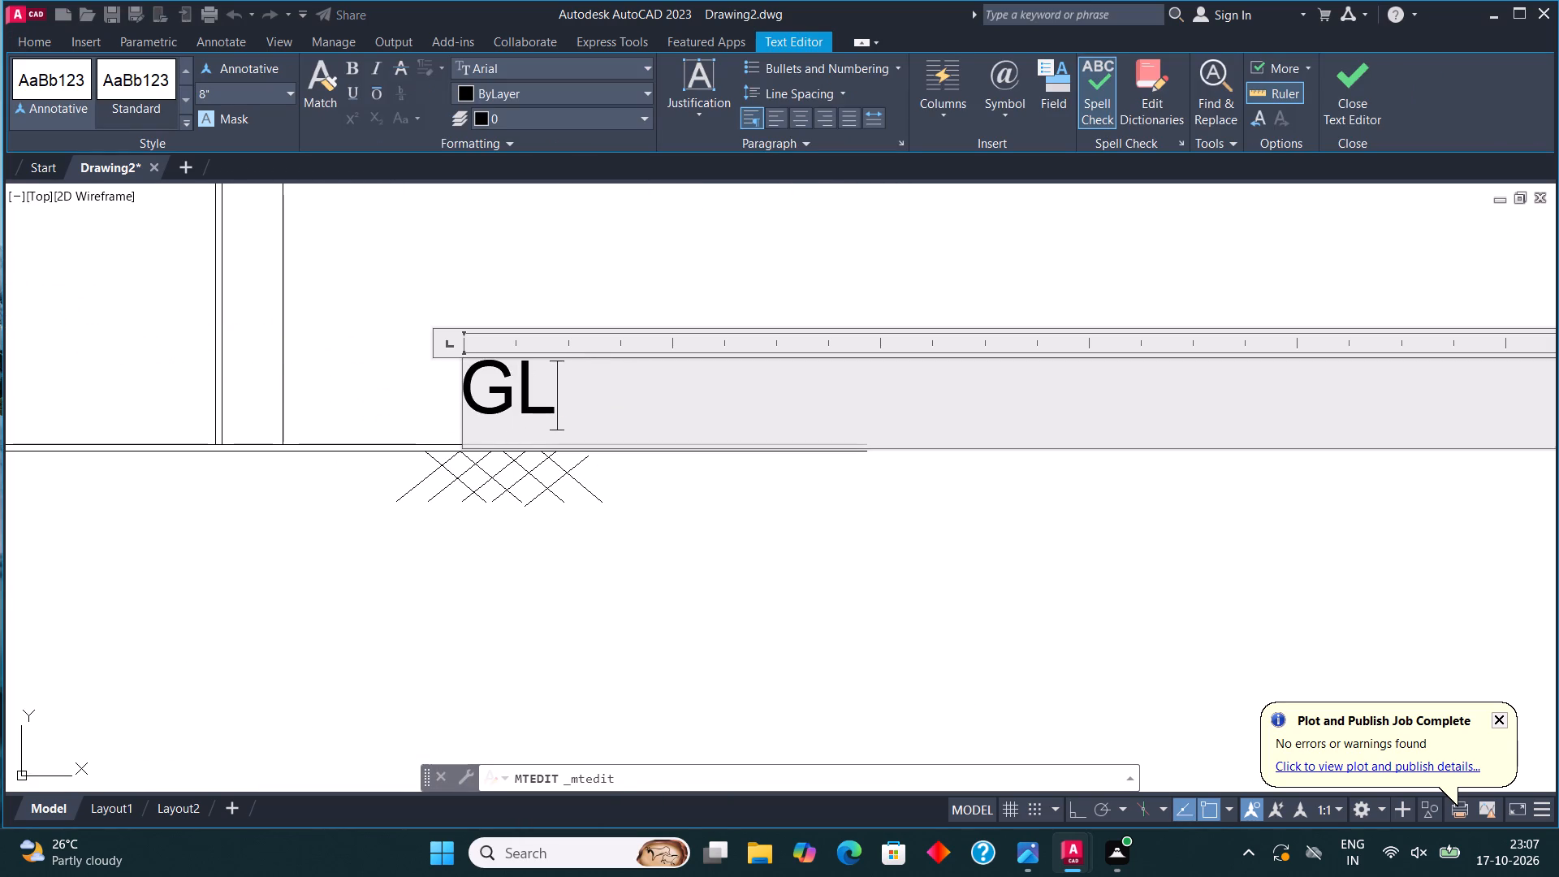
pyautogui.click(1354, 75)
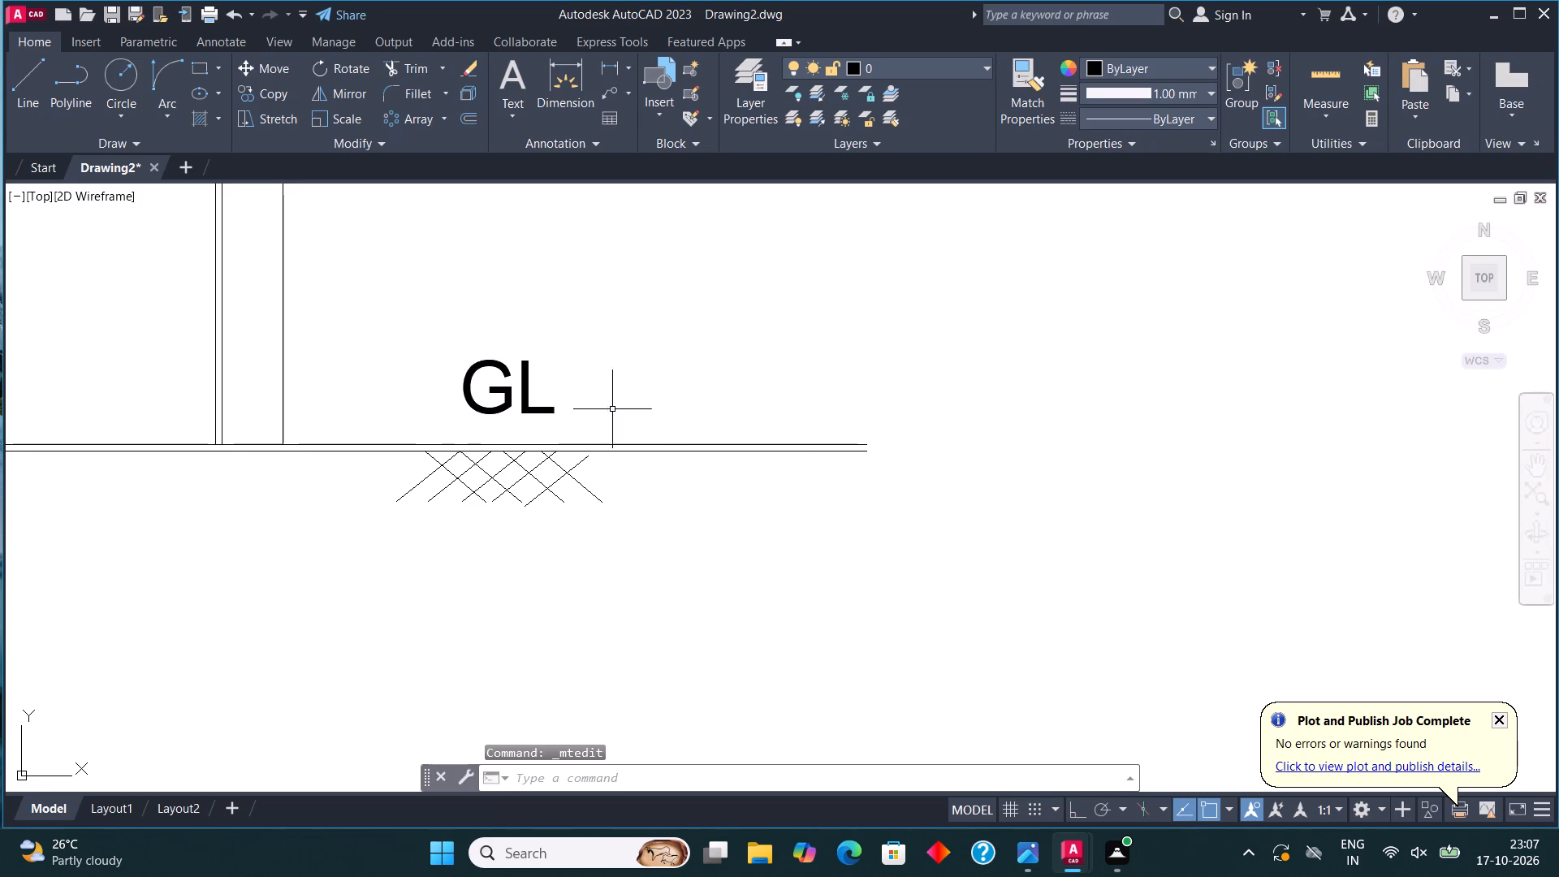
# Copy the GL label to just above the earth symbol on the section's left-hand ground line.
pyautogui.click(533, 401)
pyautogui.click(439, 379)
pyautogui.click(274, 93)
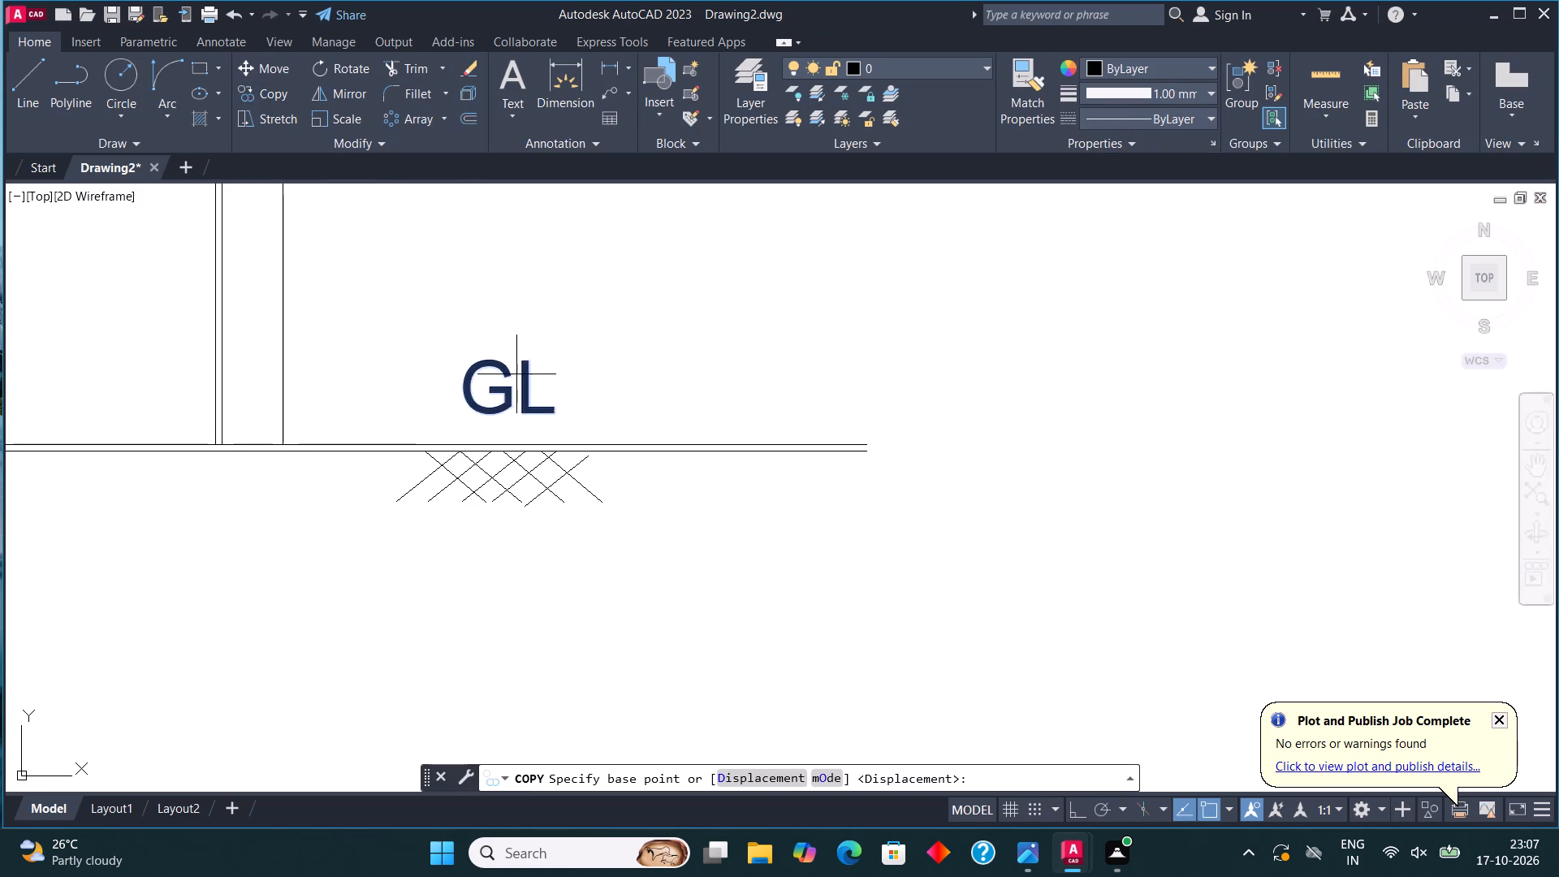
pyautogui.click(473, 393)
pyautogui.scroll(-4, 929, 355)
pyautogui.scroll(4, 373, 335)
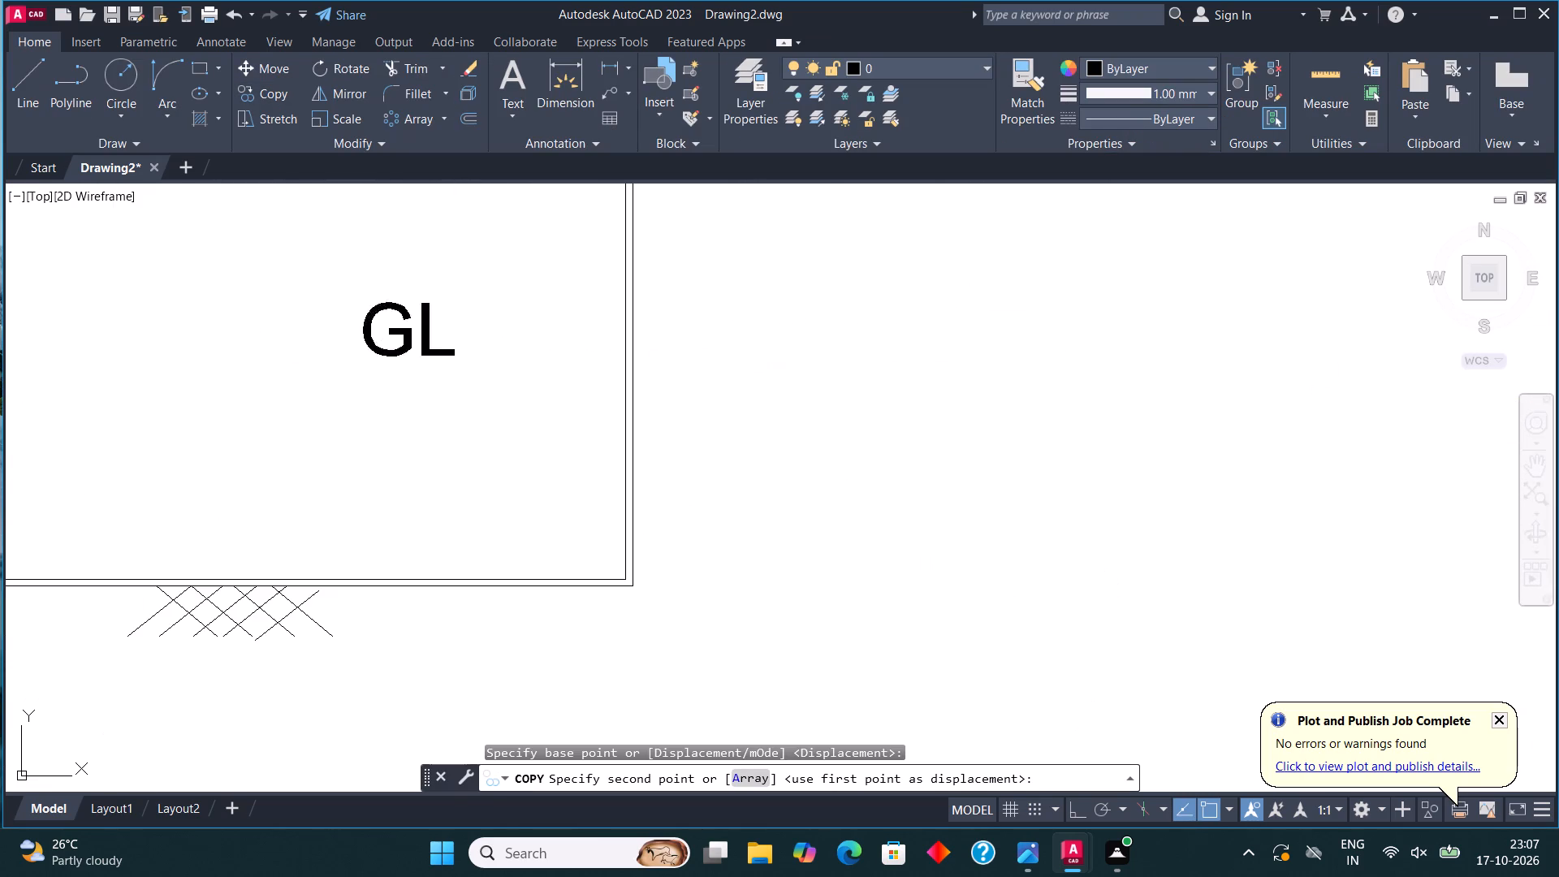
pyautogui.click(209, 522)
pyautogui.press('Escape')
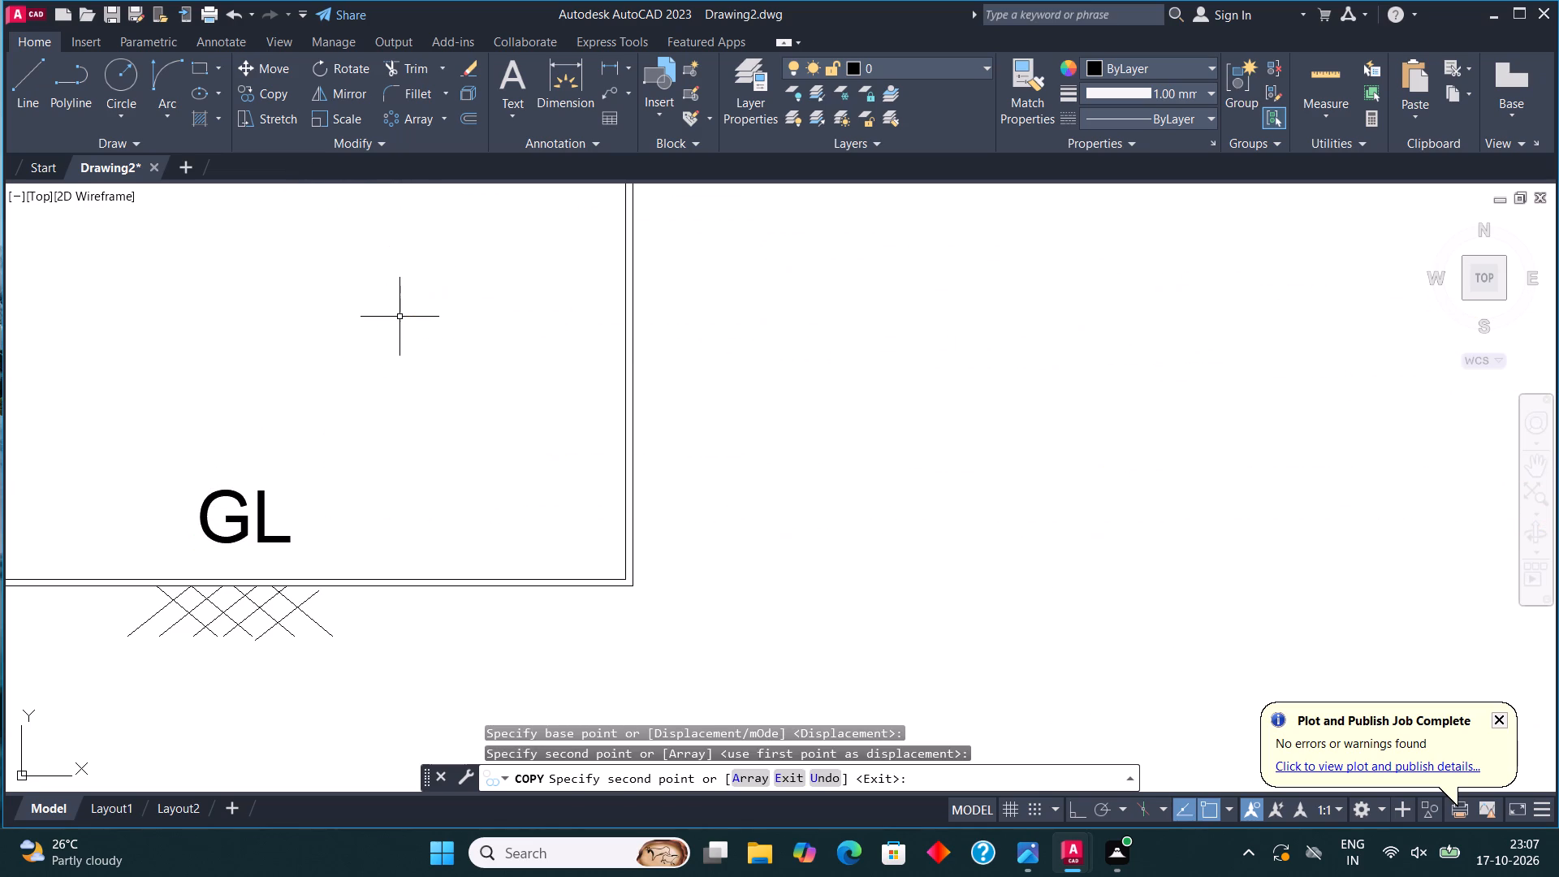
# Delete the leftover dining set symbol lying in the empty area below and right of the section.
pyautogui.scroll(-7, 466, 471)
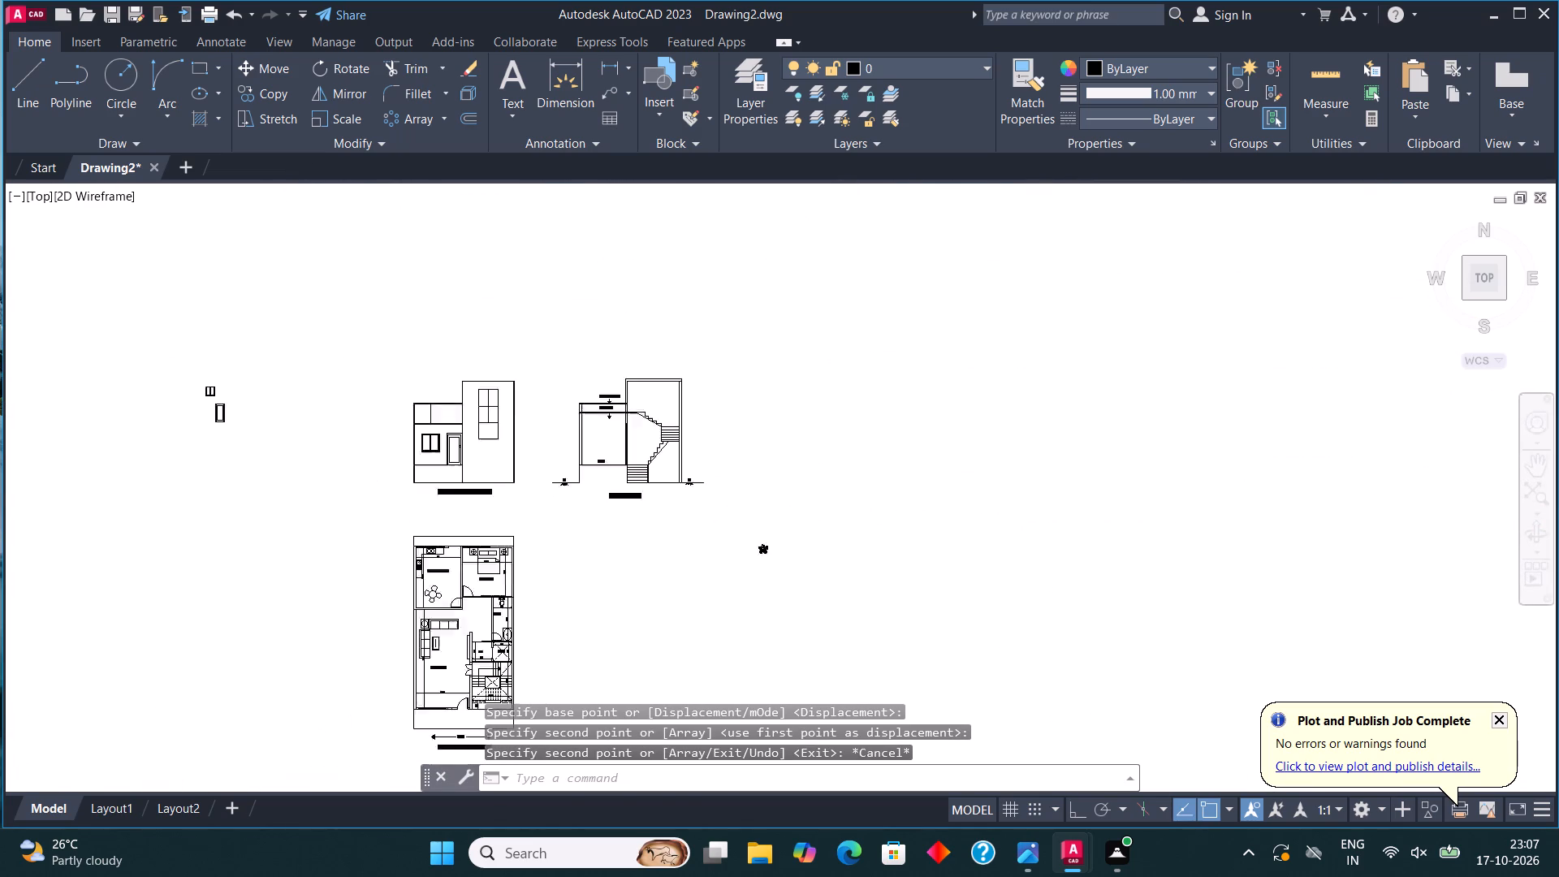
pyautogui.scroll(-1, 602, 483)
pyautogui.scroll(2, 637, 478)
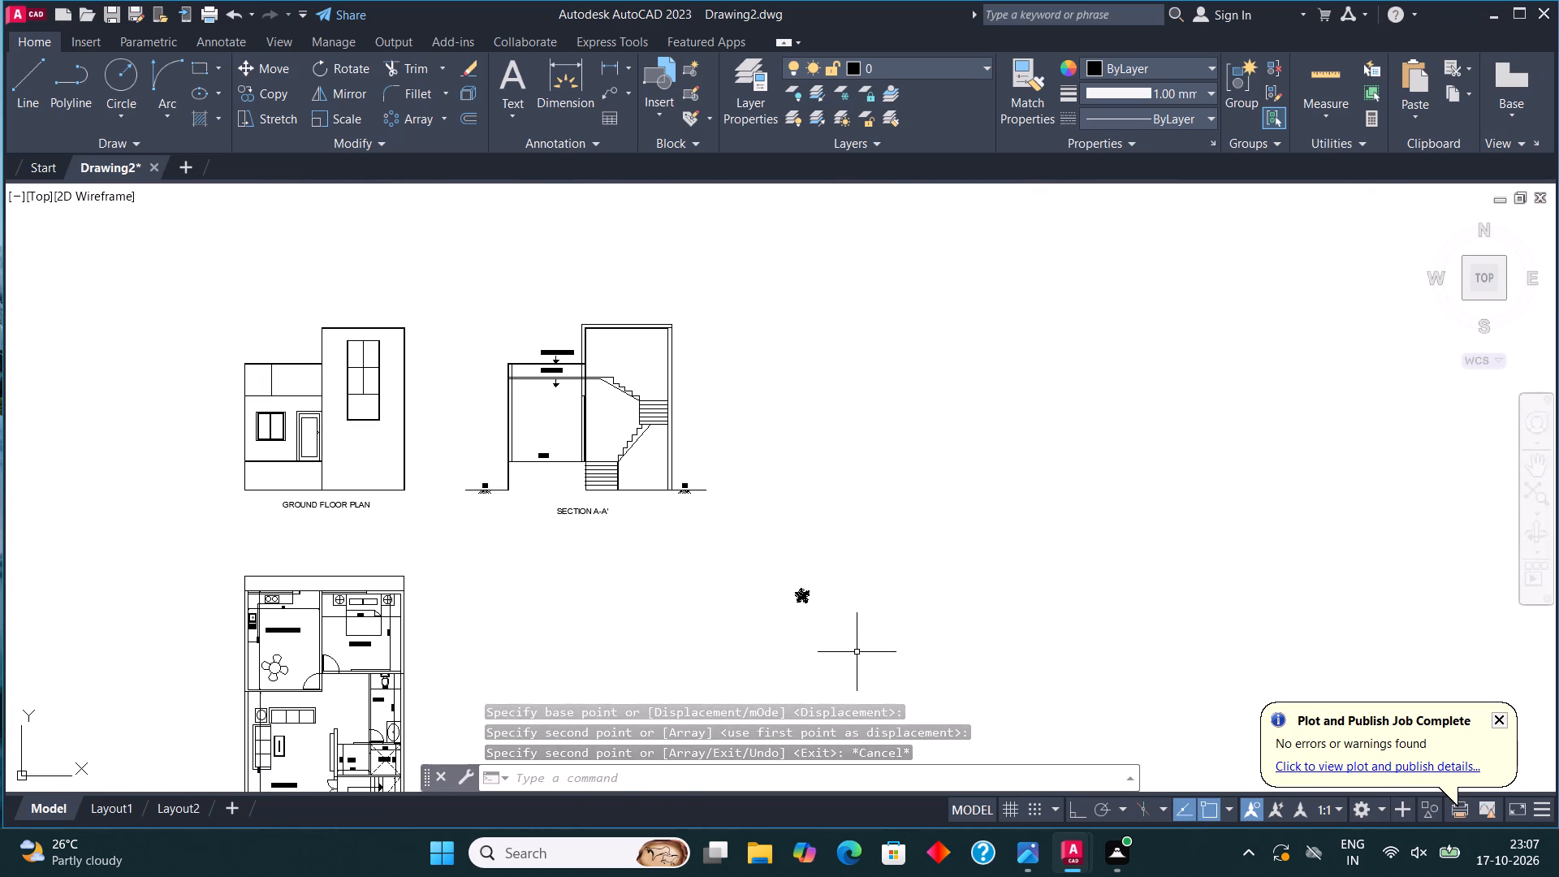
pyautogui.click(857, 653)
pyautogui.click(792, 552)
pyautogui.press('Delete')
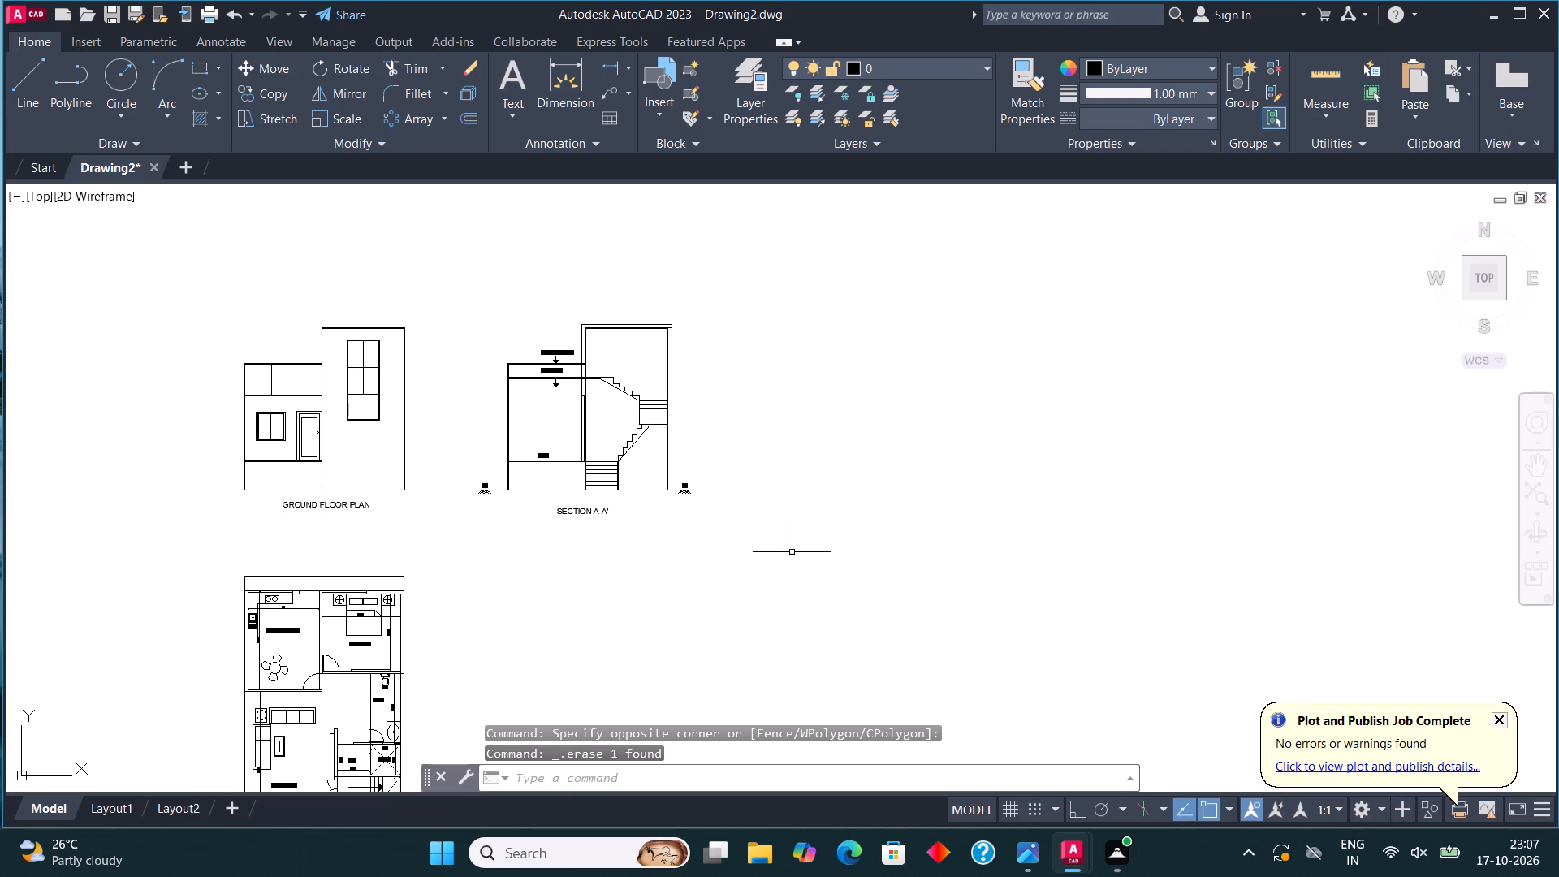
# Delete the two loose window and door pieces lying to the left of the front elevation.
pyautogui.scroll(-2, 779, 599)
pyautogui.moveTo(779, 569); pyautogui.dragTo(788, 429, button='middle')
pyautogui.moveTo(499, 421); pyautogui.dragTo(485, 393)
pyautogui.click(399, 330)
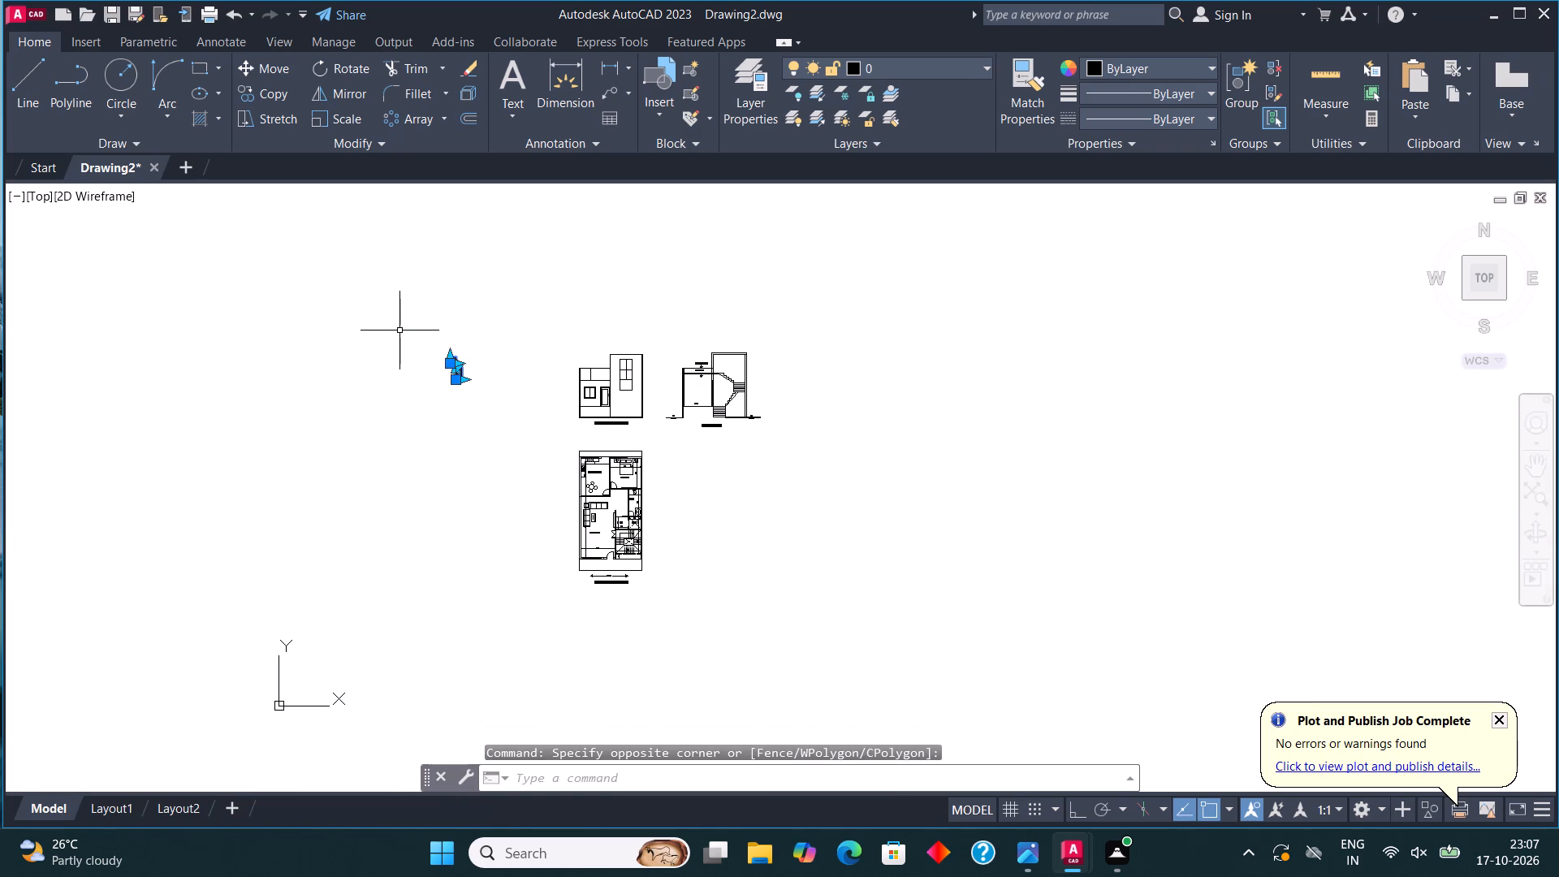
pyautogui.press('Delete')
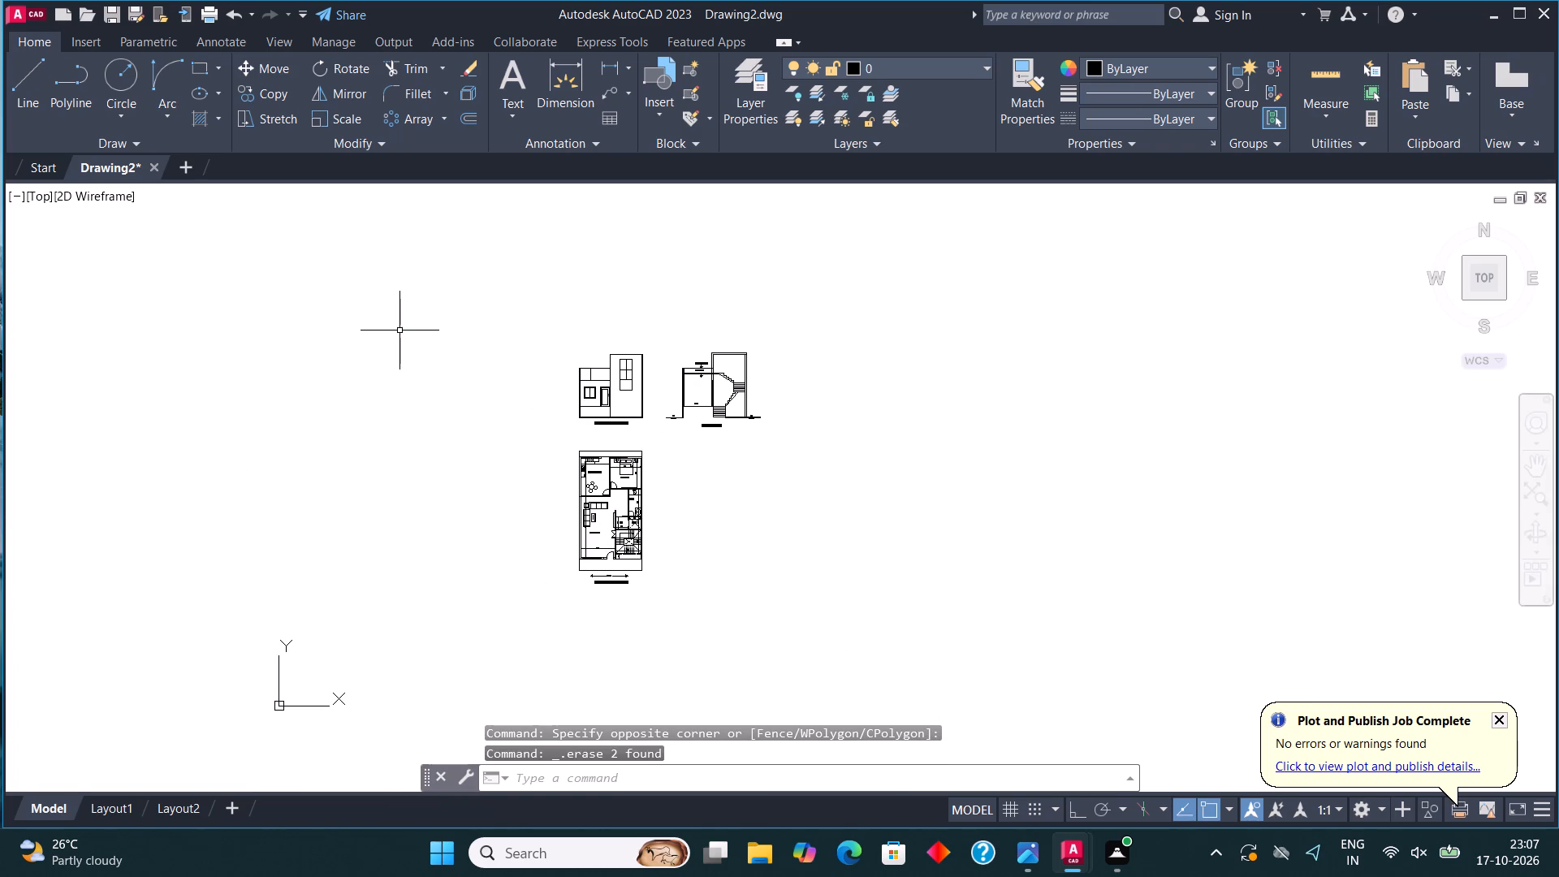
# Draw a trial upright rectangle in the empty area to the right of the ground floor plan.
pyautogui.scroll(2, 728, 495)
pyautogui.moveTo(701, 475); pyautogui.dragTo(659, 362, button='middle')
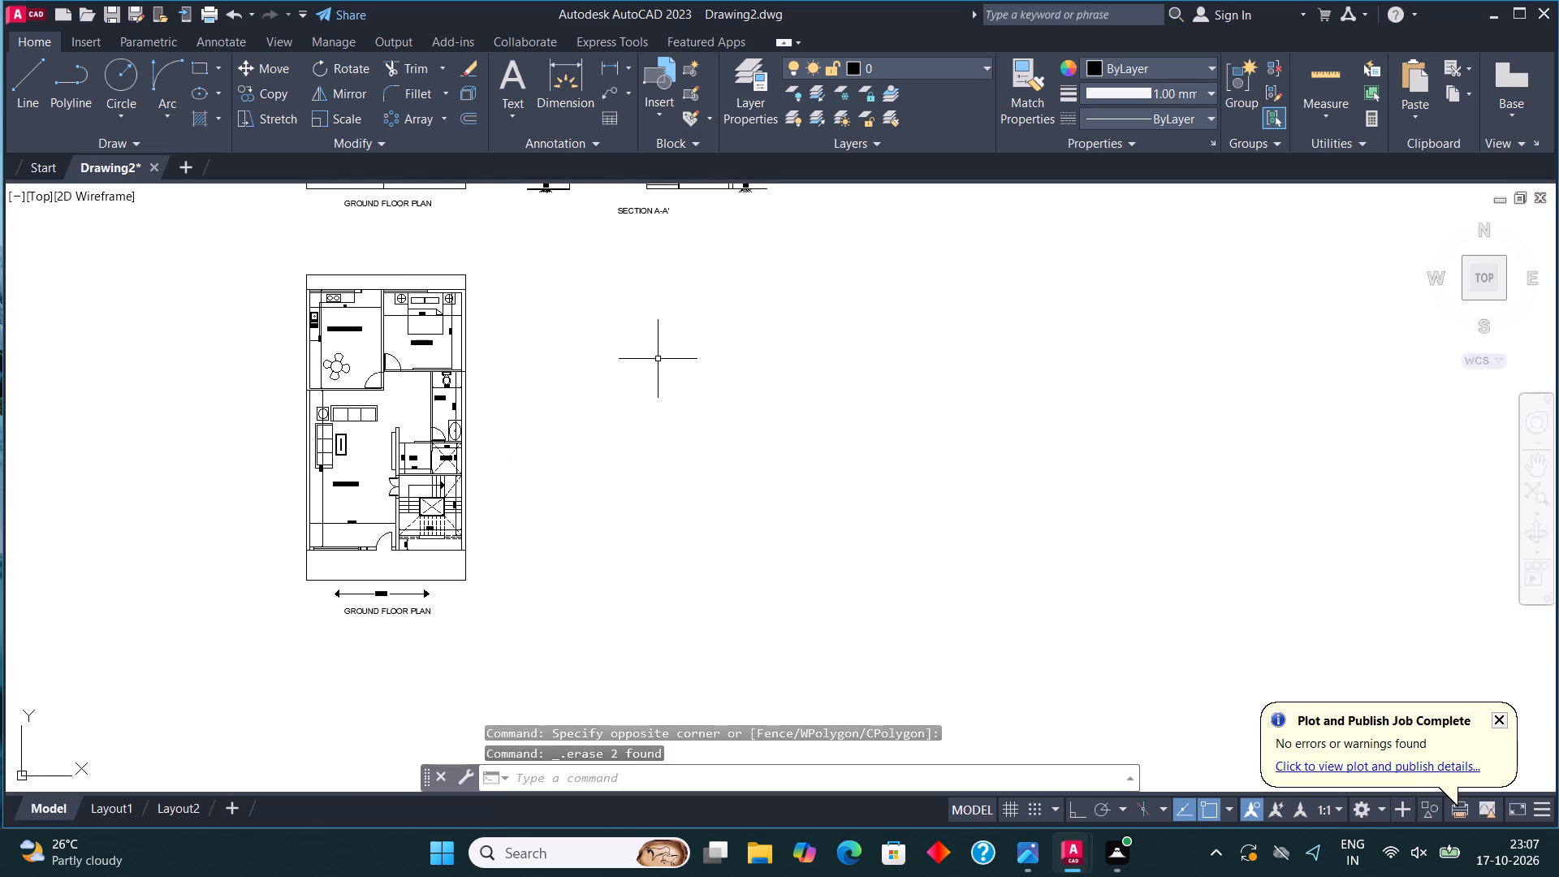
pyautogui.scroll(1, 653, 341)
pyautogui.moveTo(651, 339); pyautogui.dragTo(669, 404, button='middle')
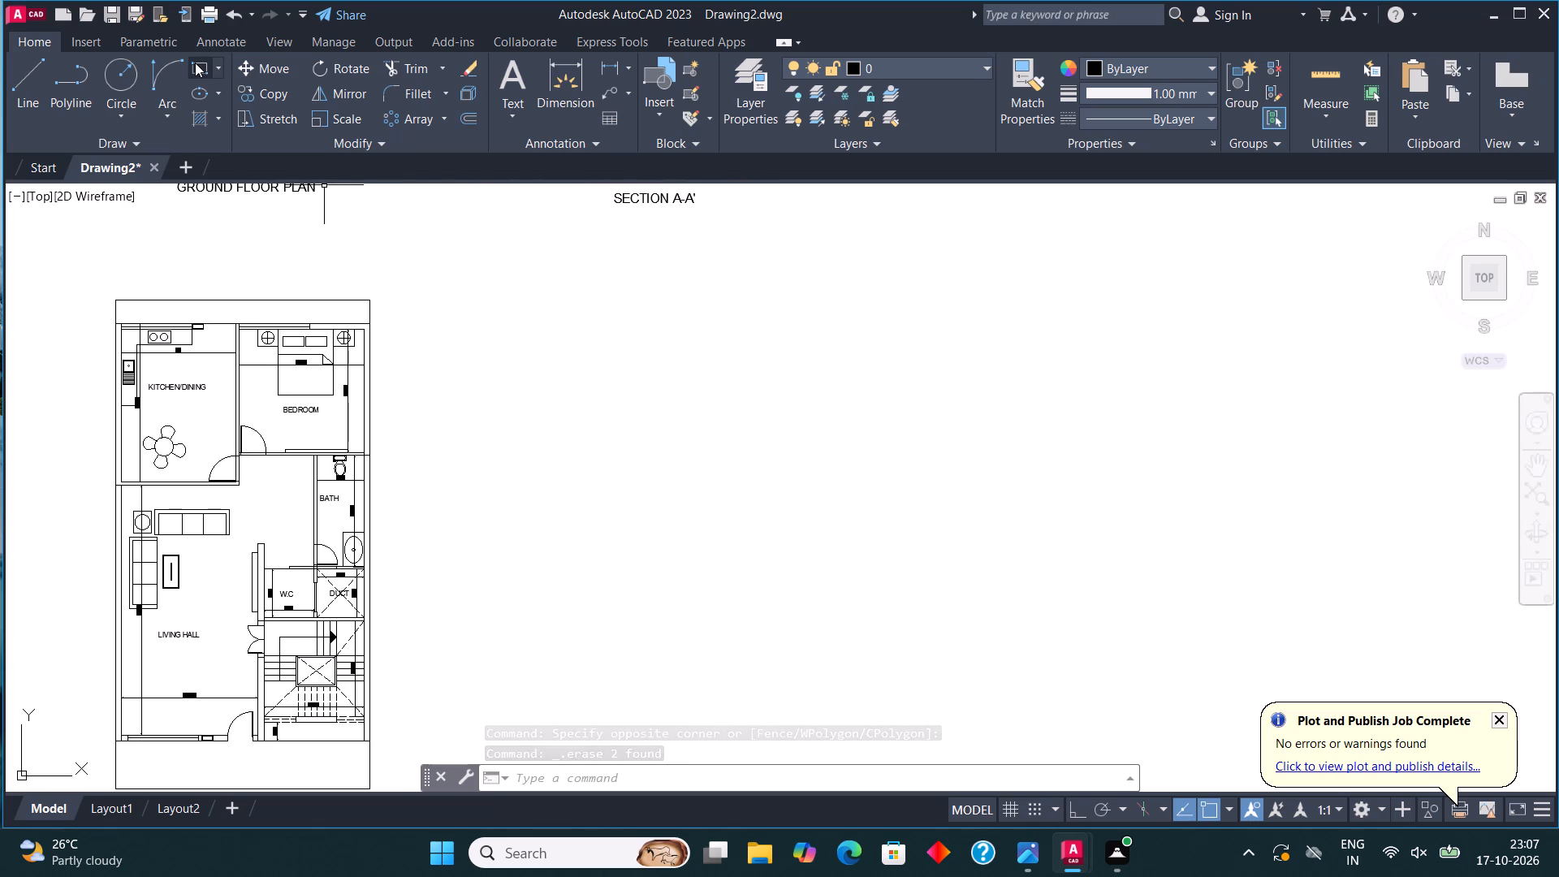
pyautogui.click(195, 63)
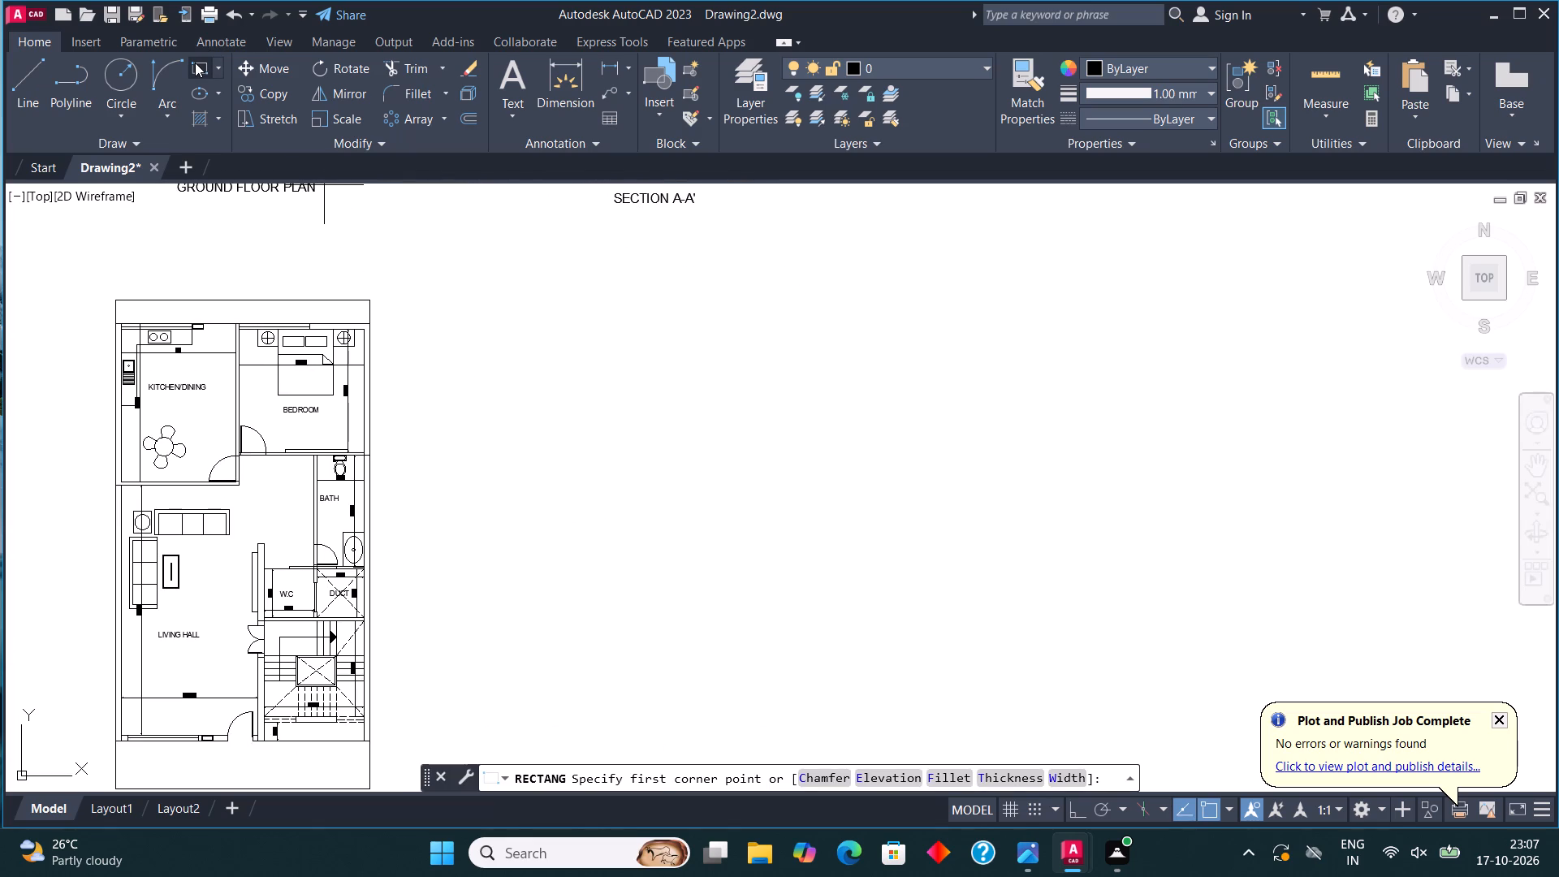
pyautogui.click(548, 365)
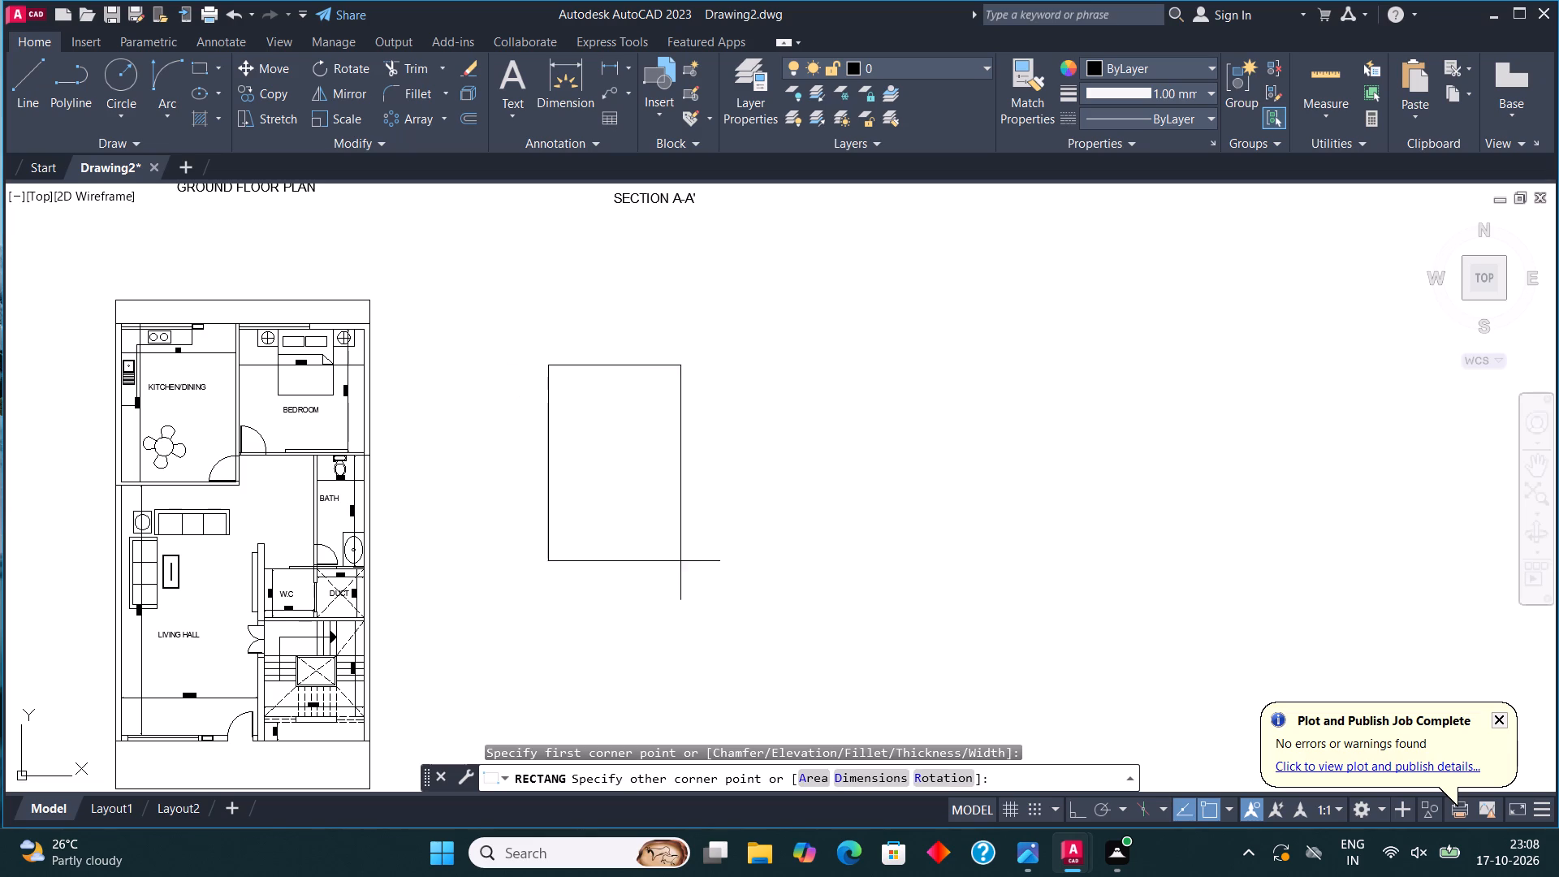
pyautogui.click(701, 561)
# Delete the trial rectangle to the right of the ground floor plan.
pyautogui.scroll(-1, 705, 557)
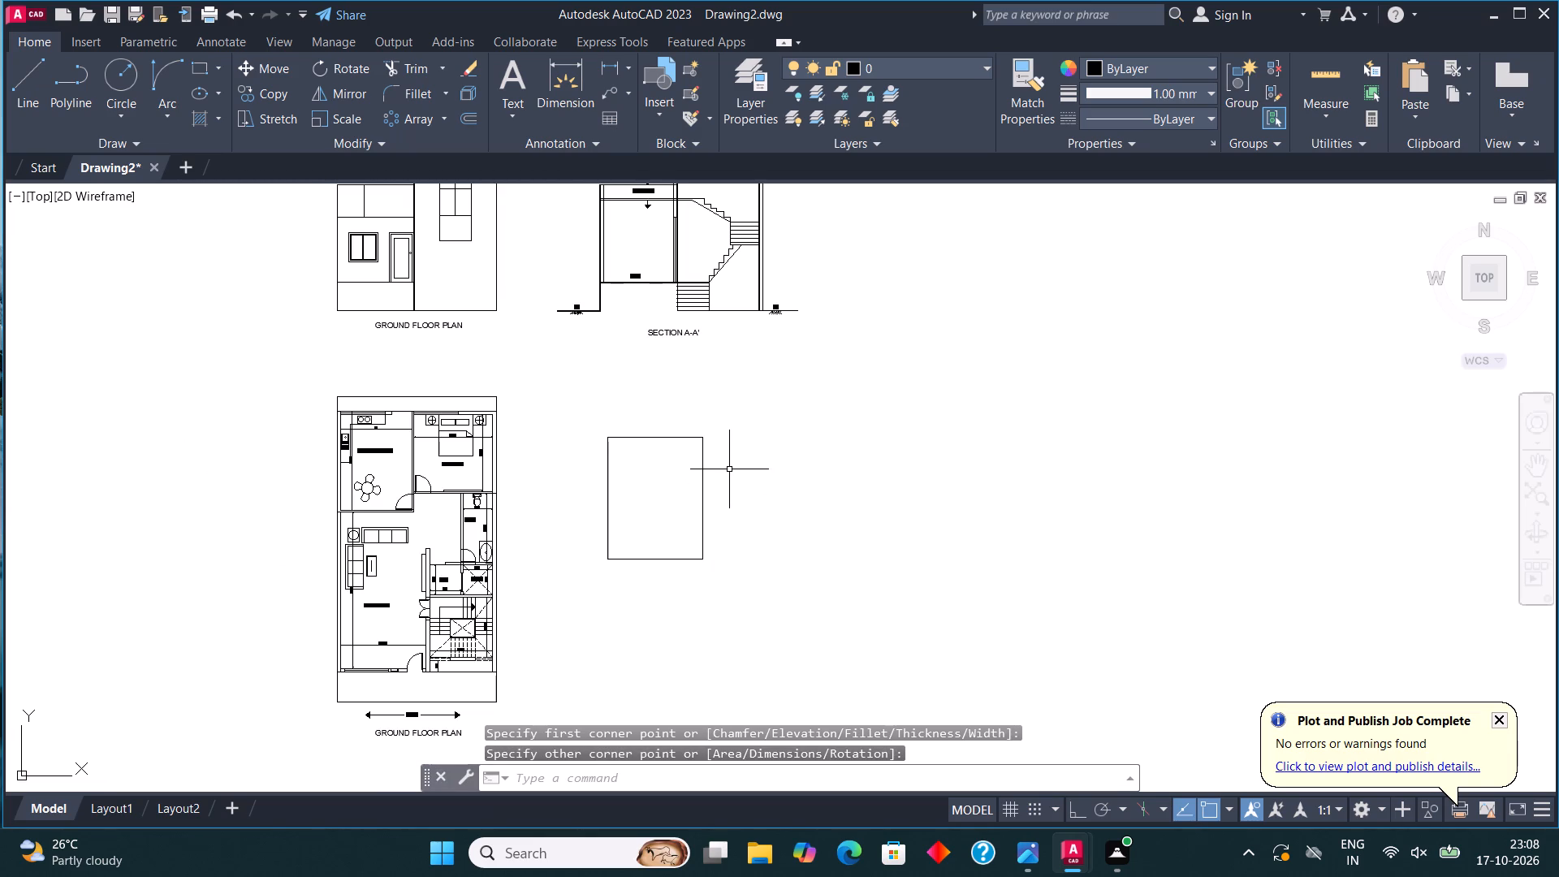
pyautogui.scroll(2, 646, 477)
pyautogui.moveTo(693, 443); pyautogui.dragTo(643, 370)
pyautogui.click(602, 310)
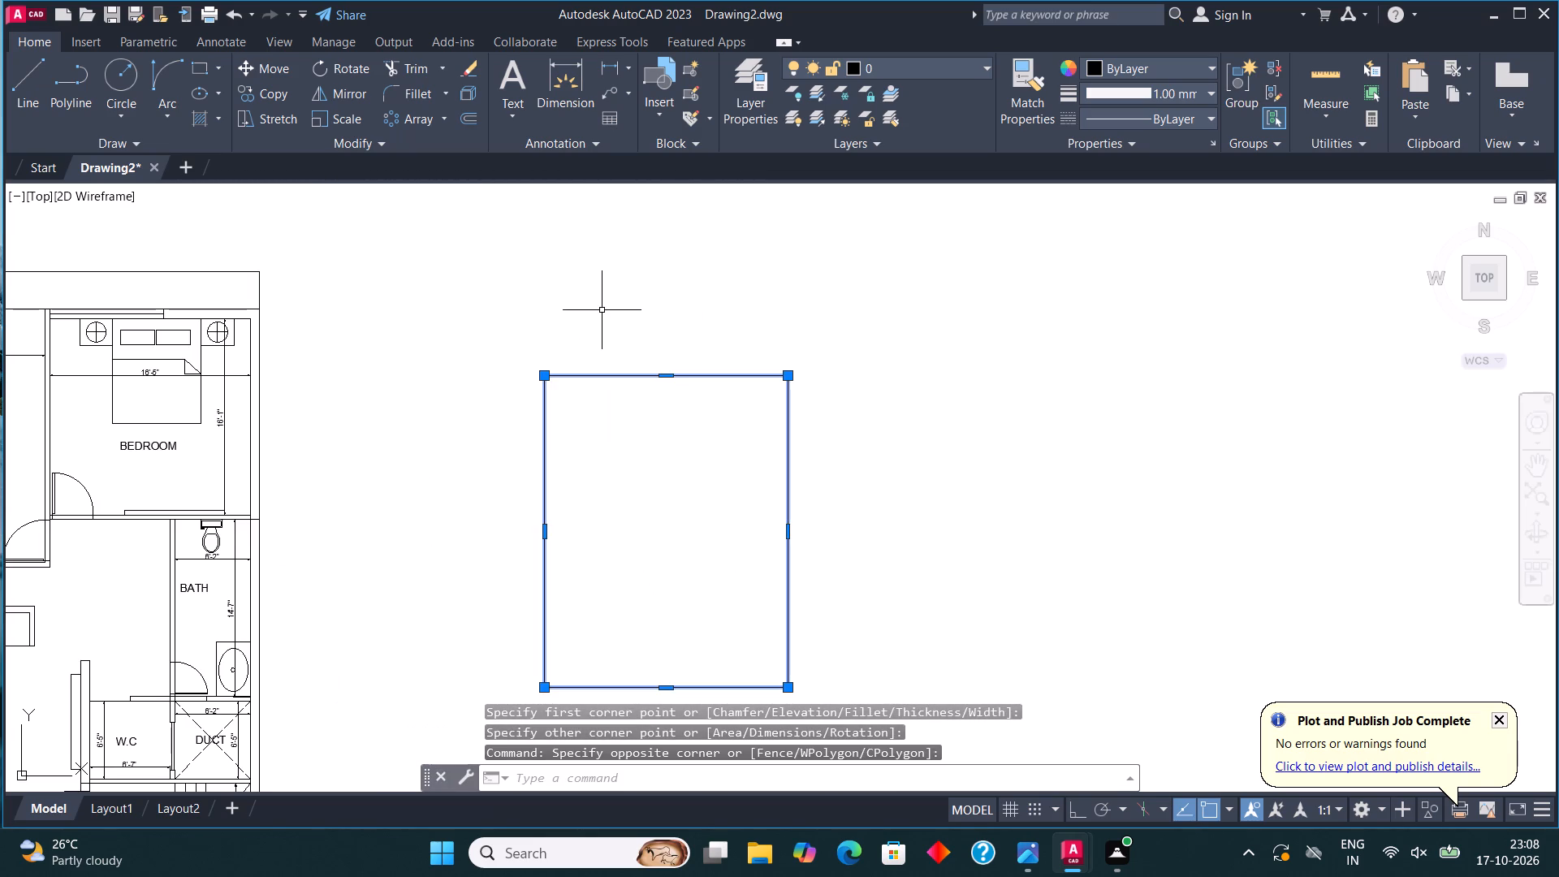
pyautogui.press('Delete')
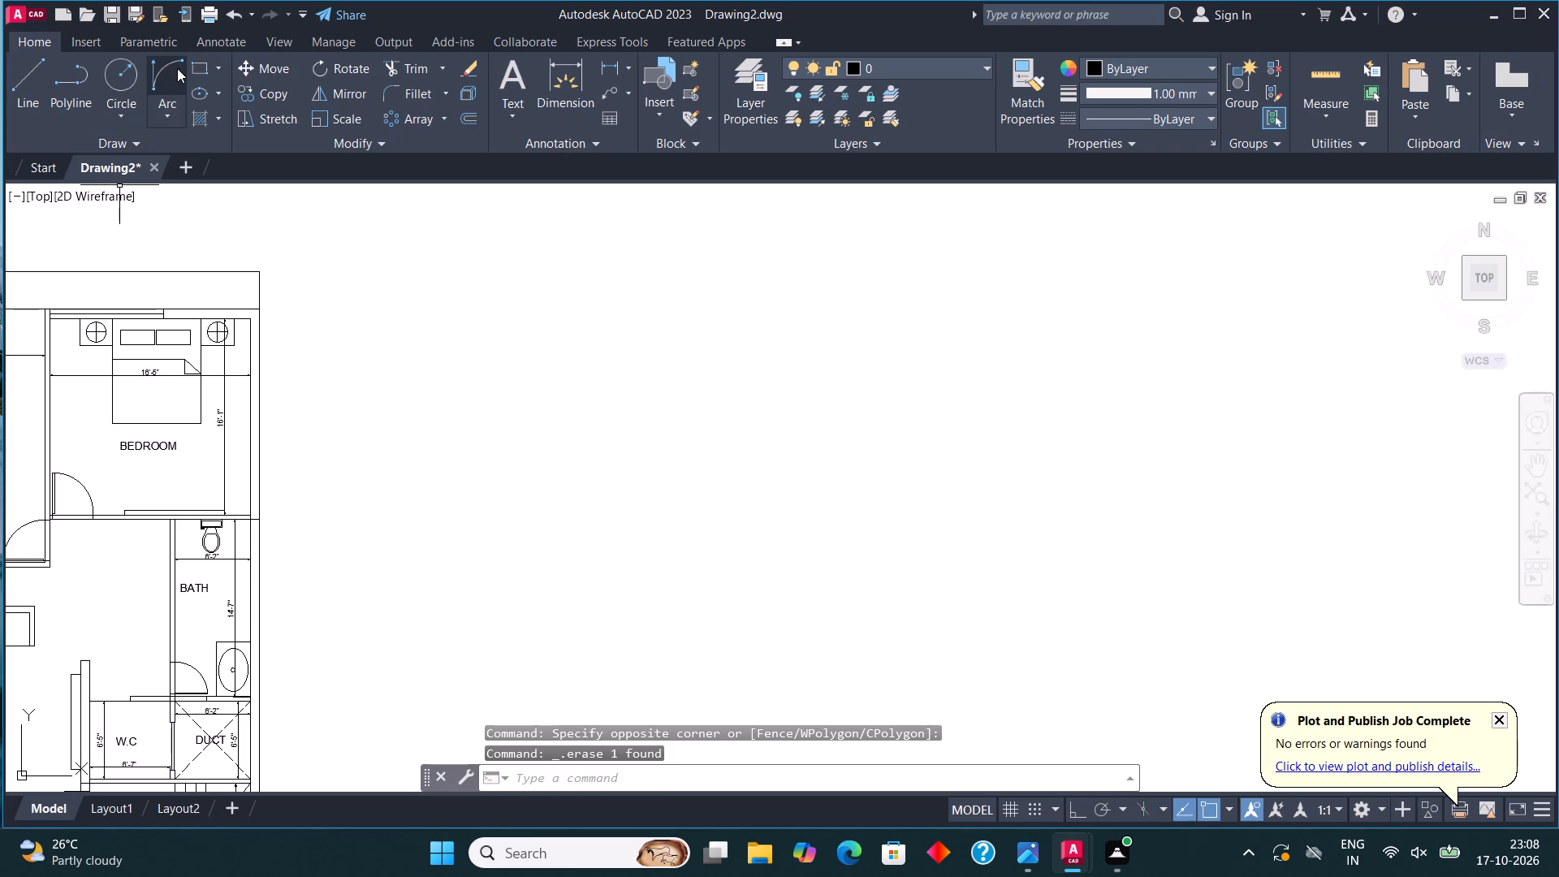
# Draw an upright rectangle in the empty area to the right of the plan's bedroom.
pyautogui.click(192, 64)
pyautogui.click(529, 310)
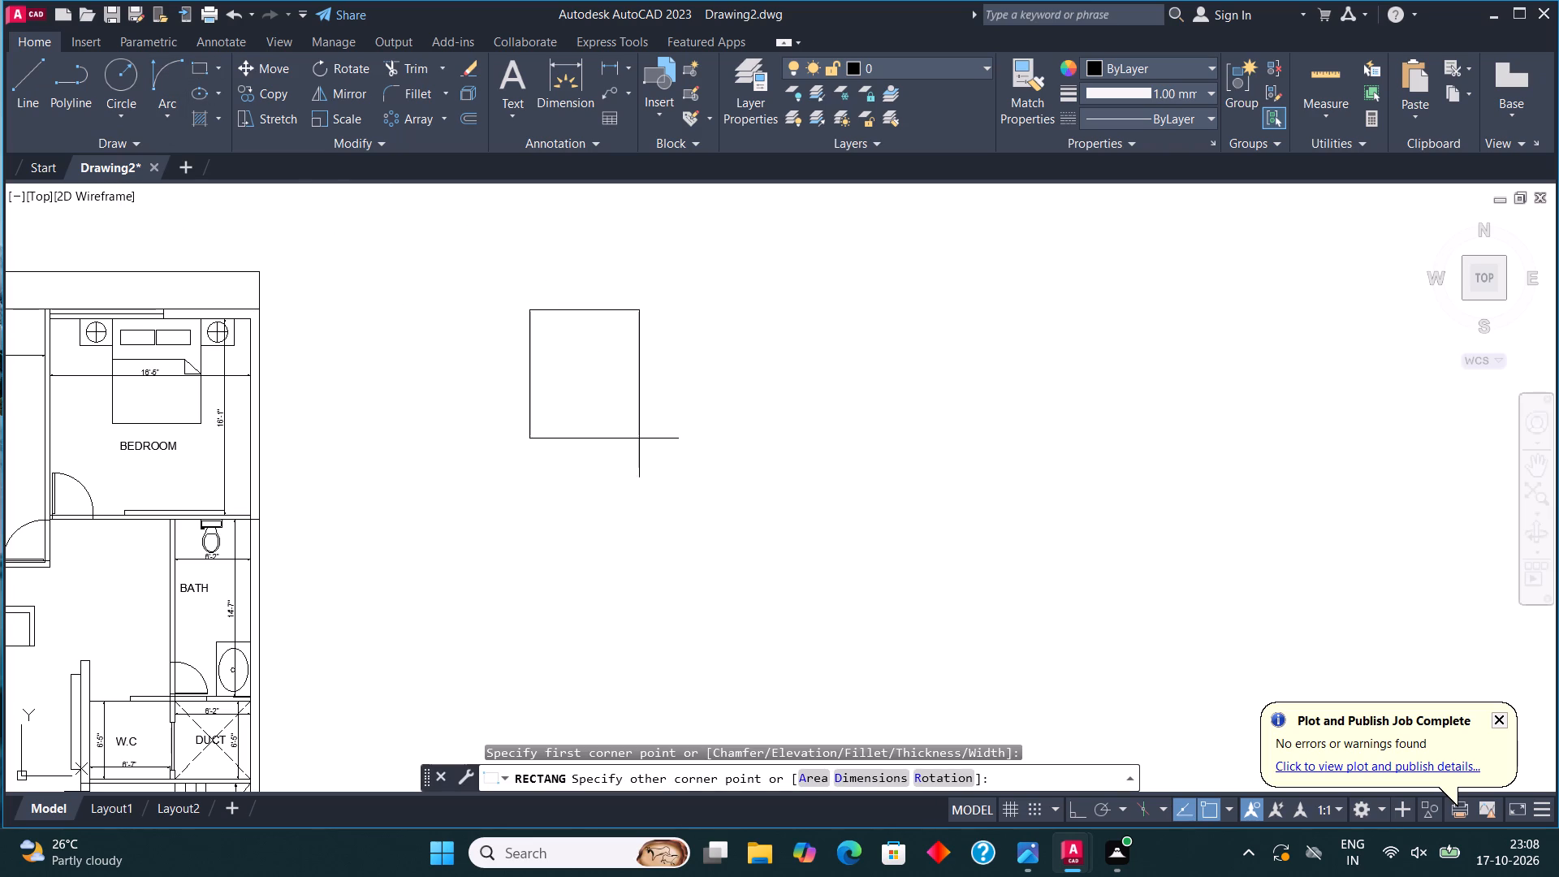
pyautogui.click(675, 514)
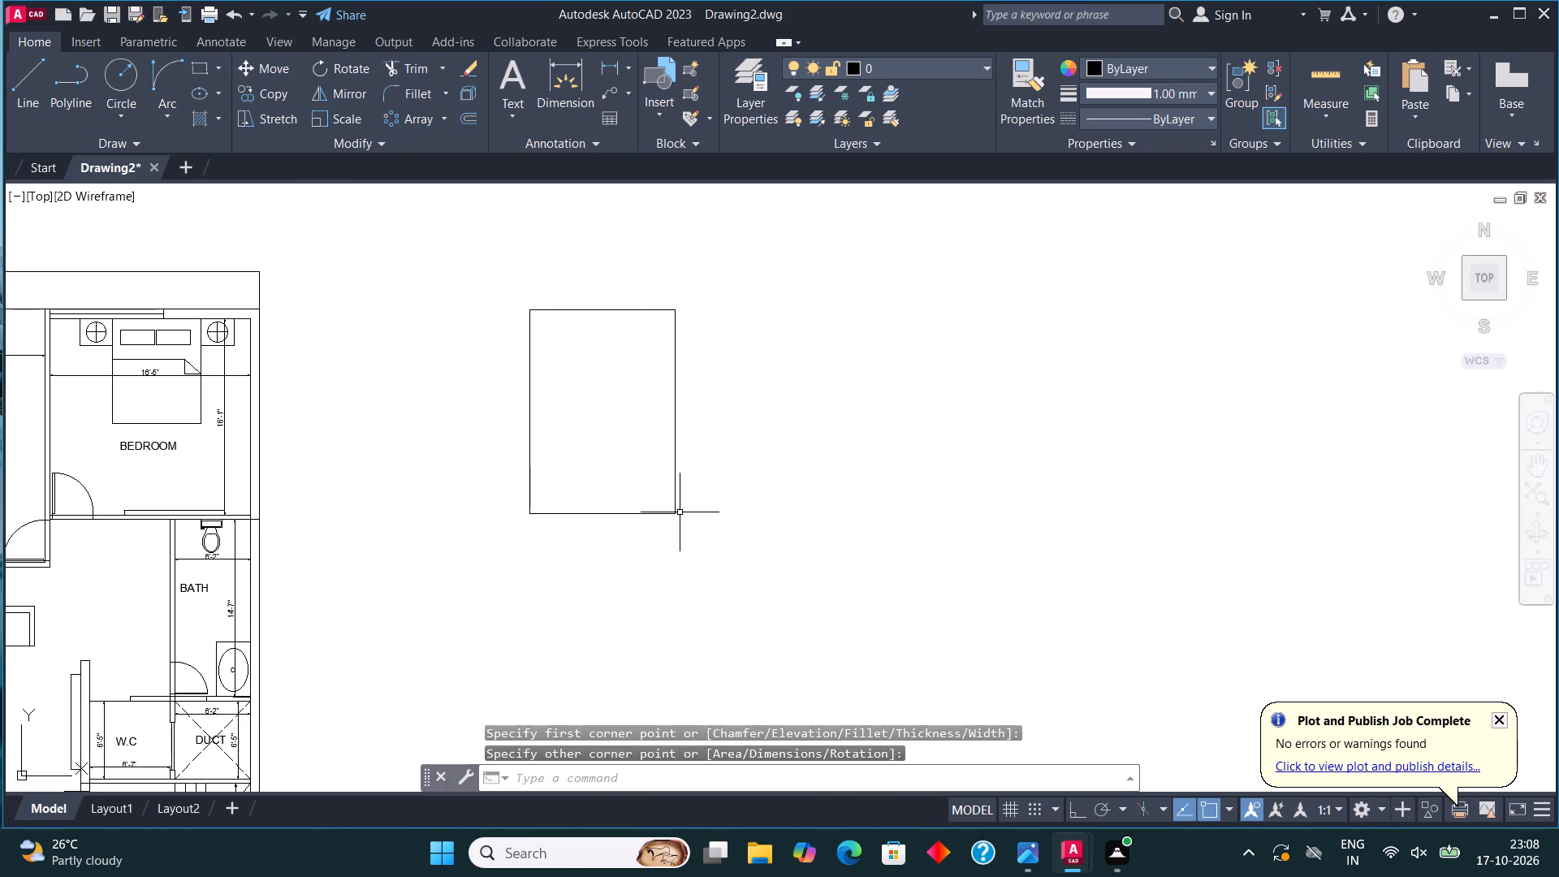
# Draw a second, smaller upright rectangle to the right of the first one and slightly lower.
pyautogui.scroll(-2, 728, 508)
pyautogui.scroll(2, 728, 506)
pyautogui.moveTo(708, 495); pyautogui.dragTo(656, 527, button='middle')
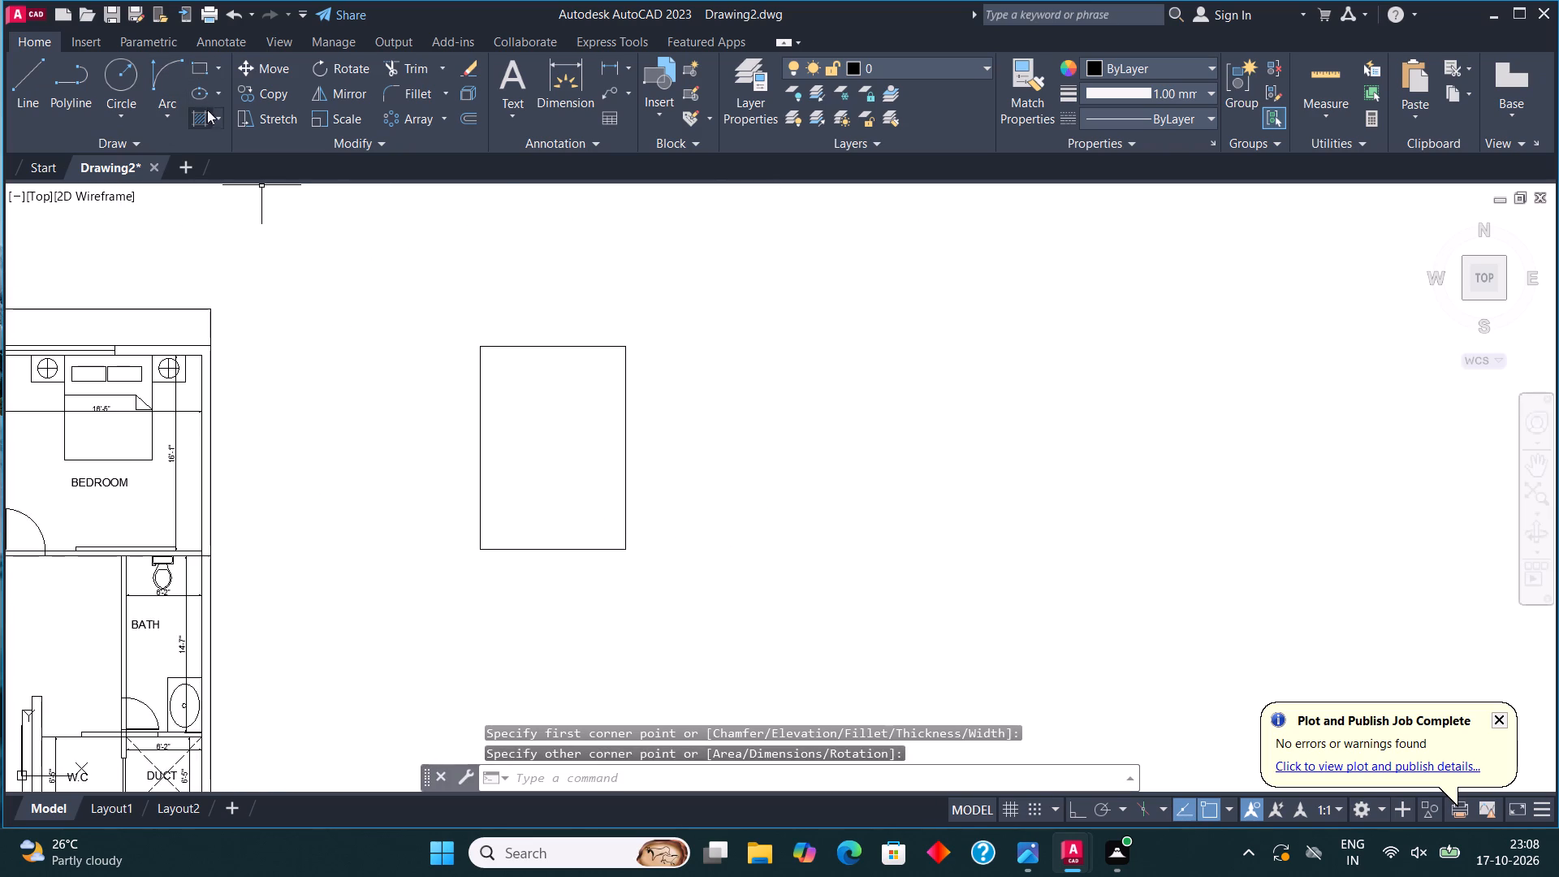
pyautogui.click(196, 70)
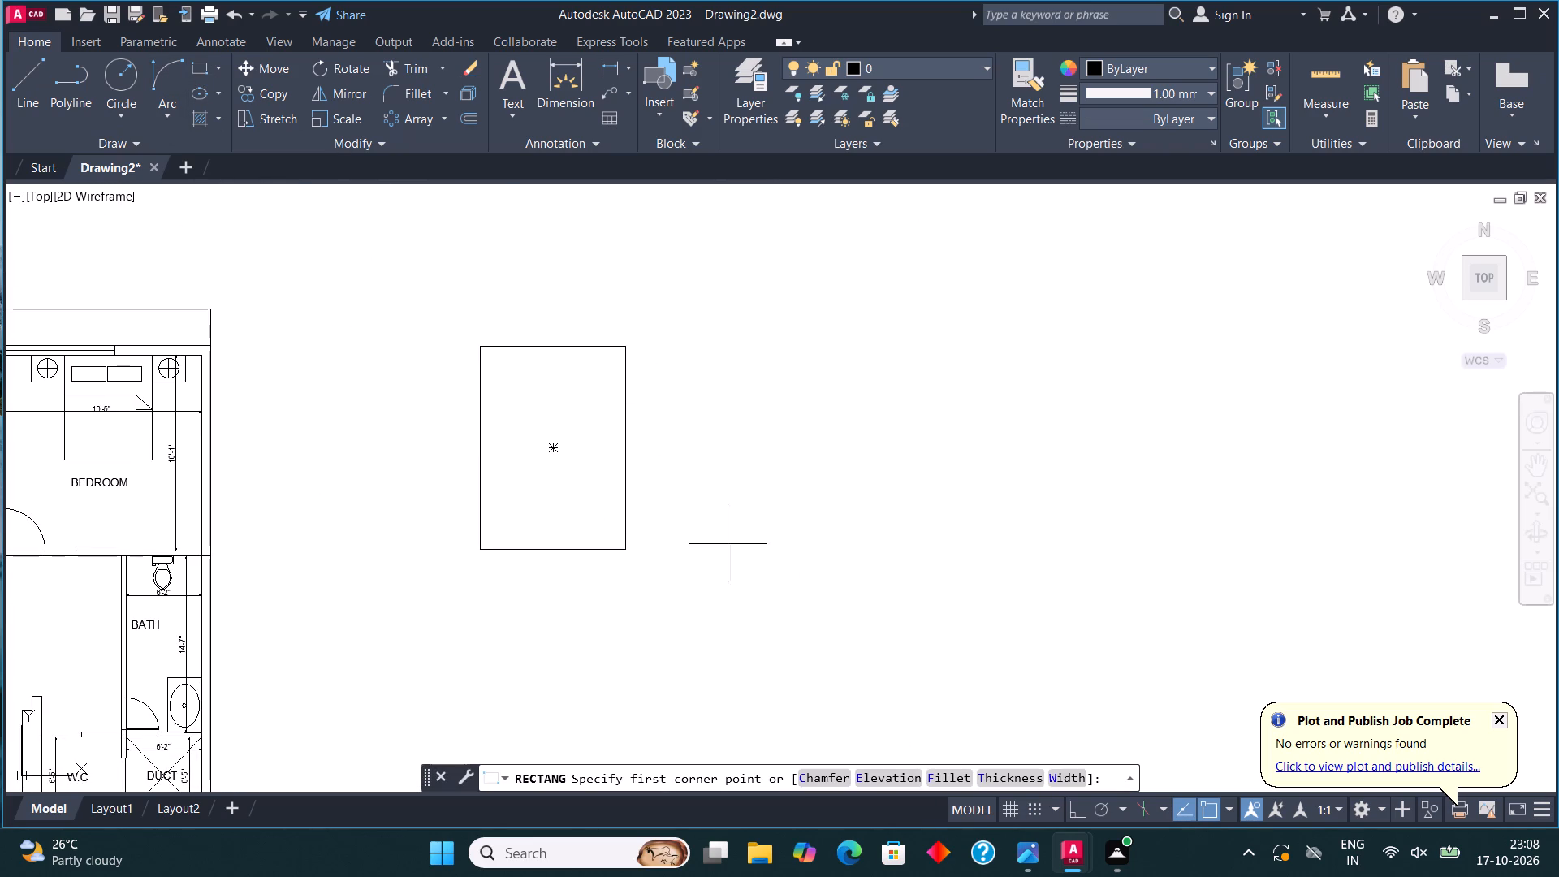
pyautogui.click(856, 447)
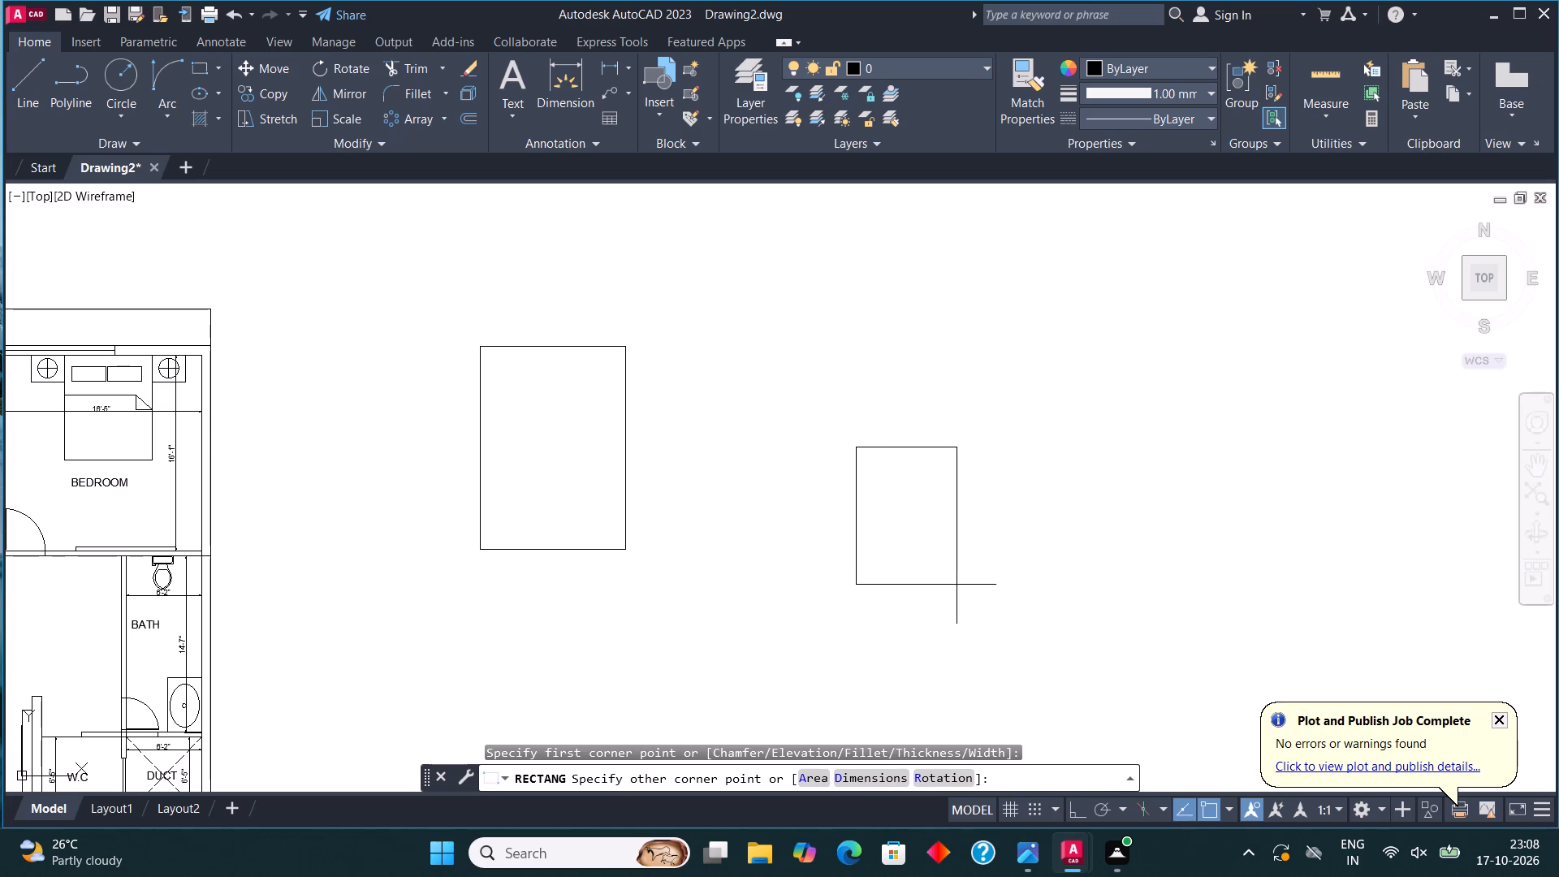
pyautogui.click(965, 593)
# Copy the larger rectangle straight down with Ortho on, leaving a gap below the original.
pyautogui.scroll(-2, 789, 462)
pyautogui.scroll(2, 788, 486)
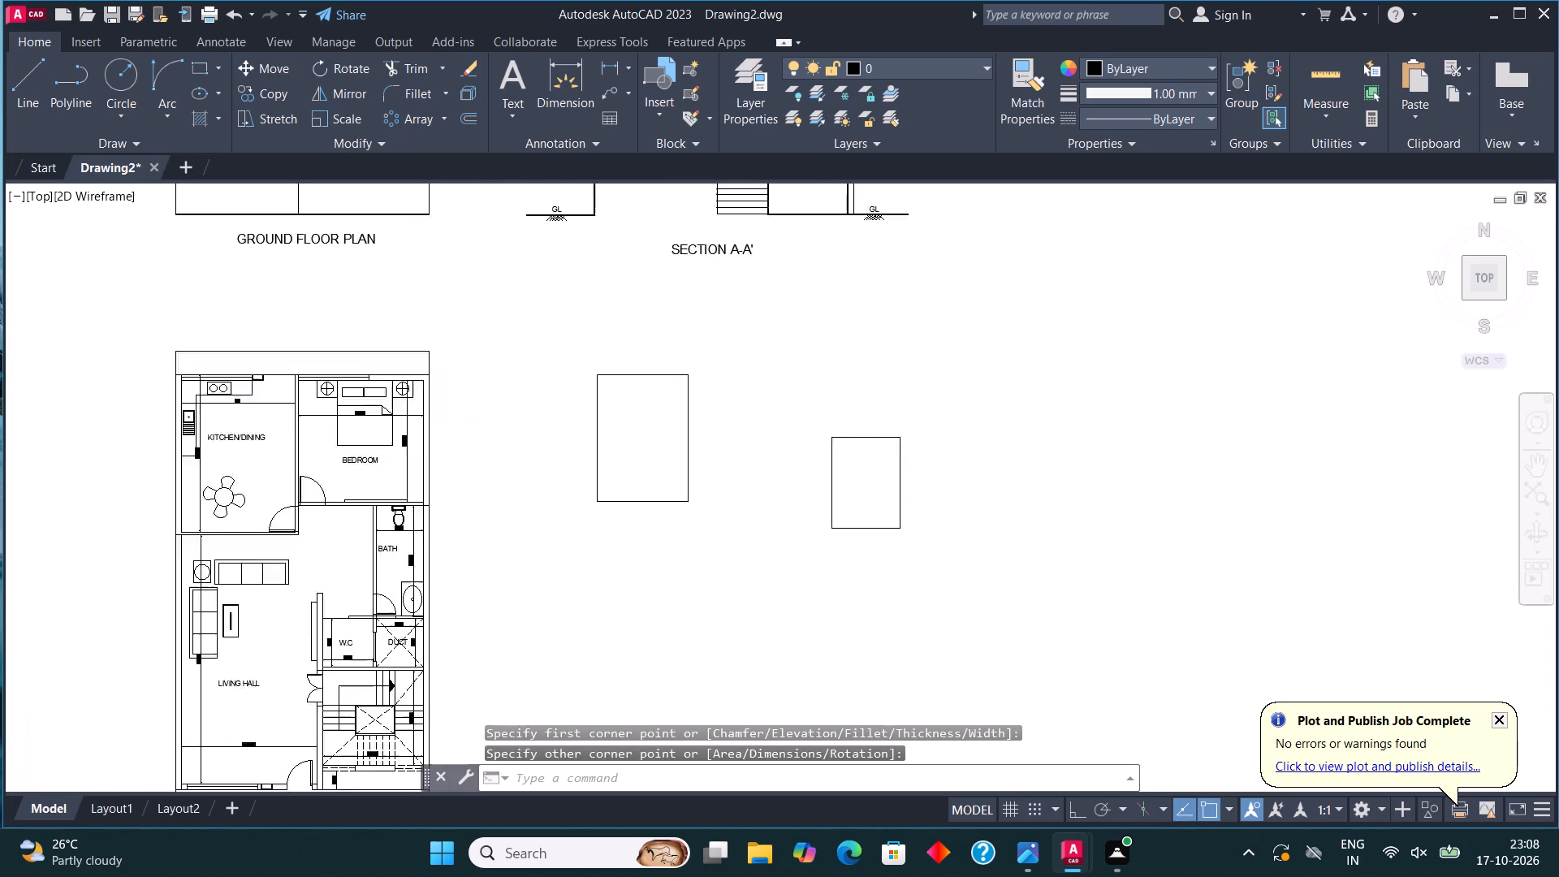
pyautogui.scroll(1, 788, 486)
pyautogui.moveTo(624, 421); pyautogui.dragTo(605, 413)
pyautogui.click(470, 387)
pyautogui.click(248, 89)
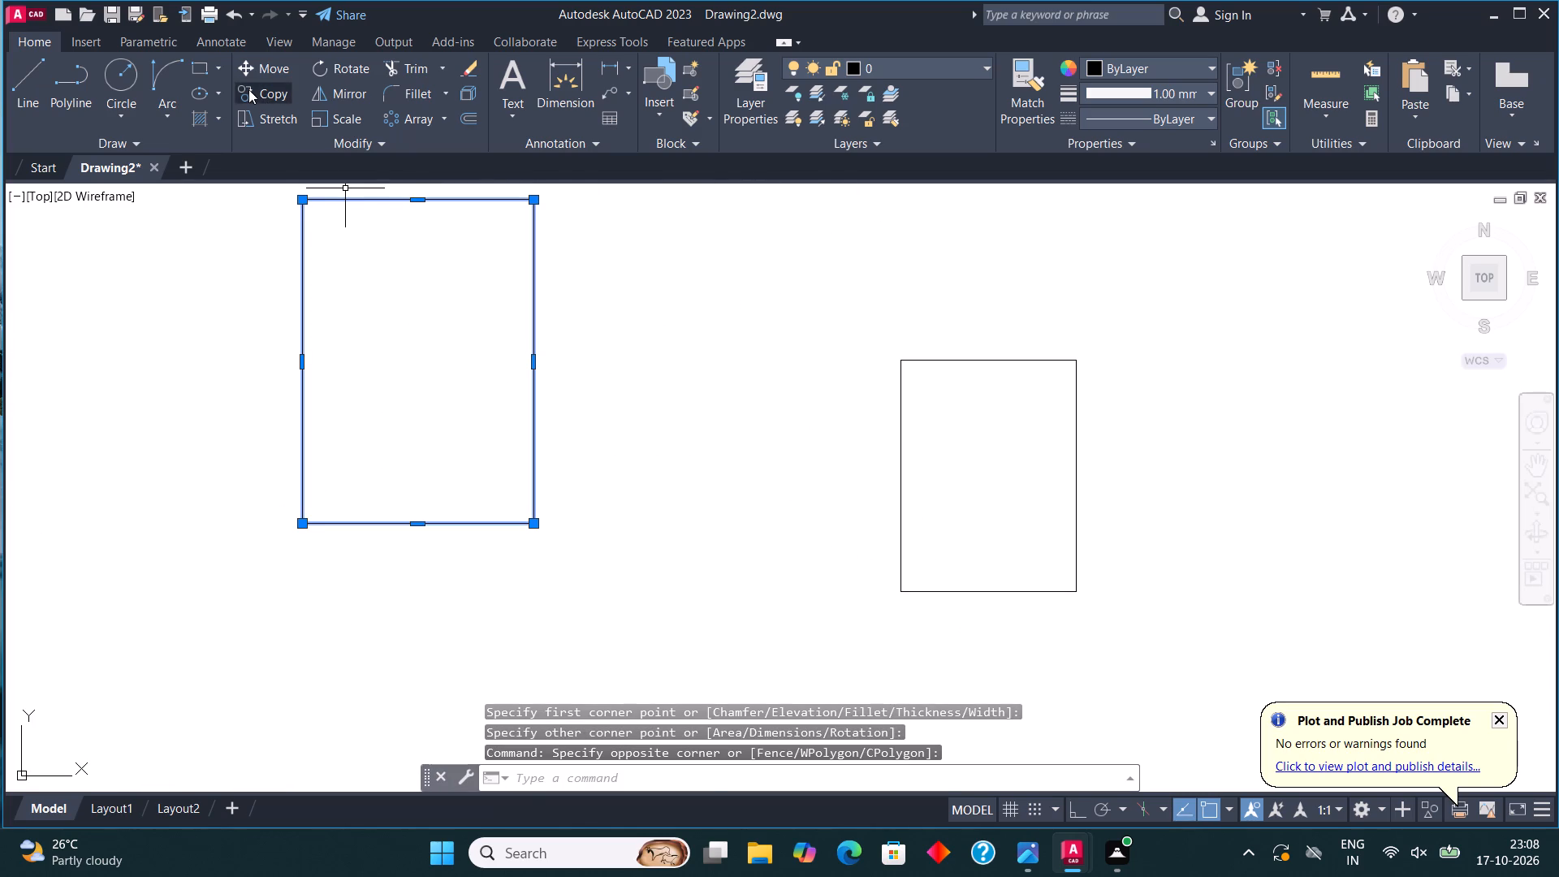
pyautogui.click(411, 404)
pyautogui.scroll(-3, 591, 351)
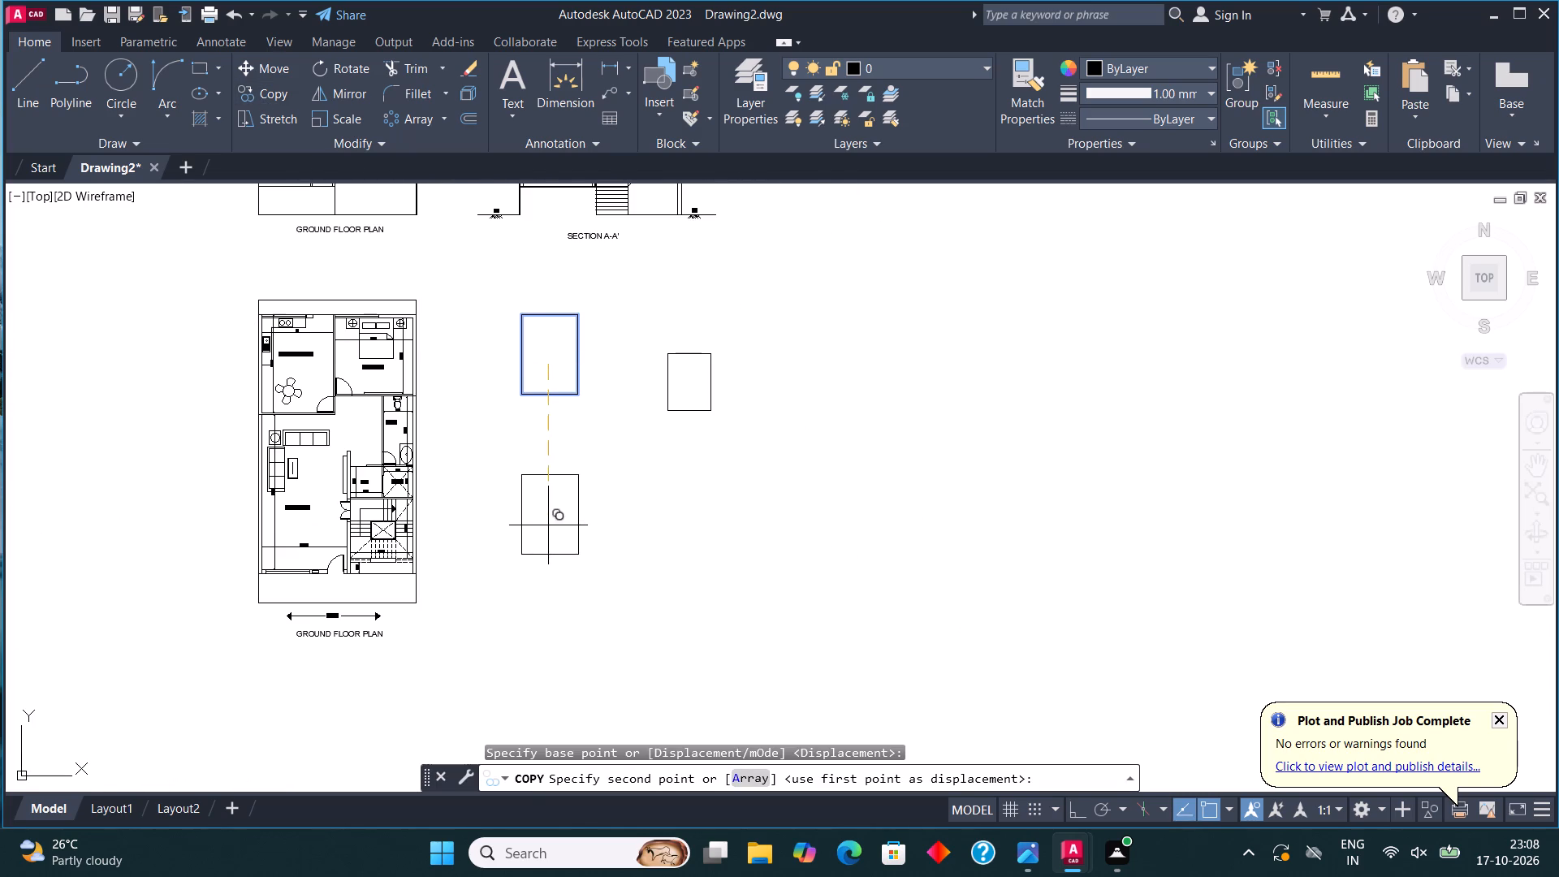
pyautogui.press('F8')
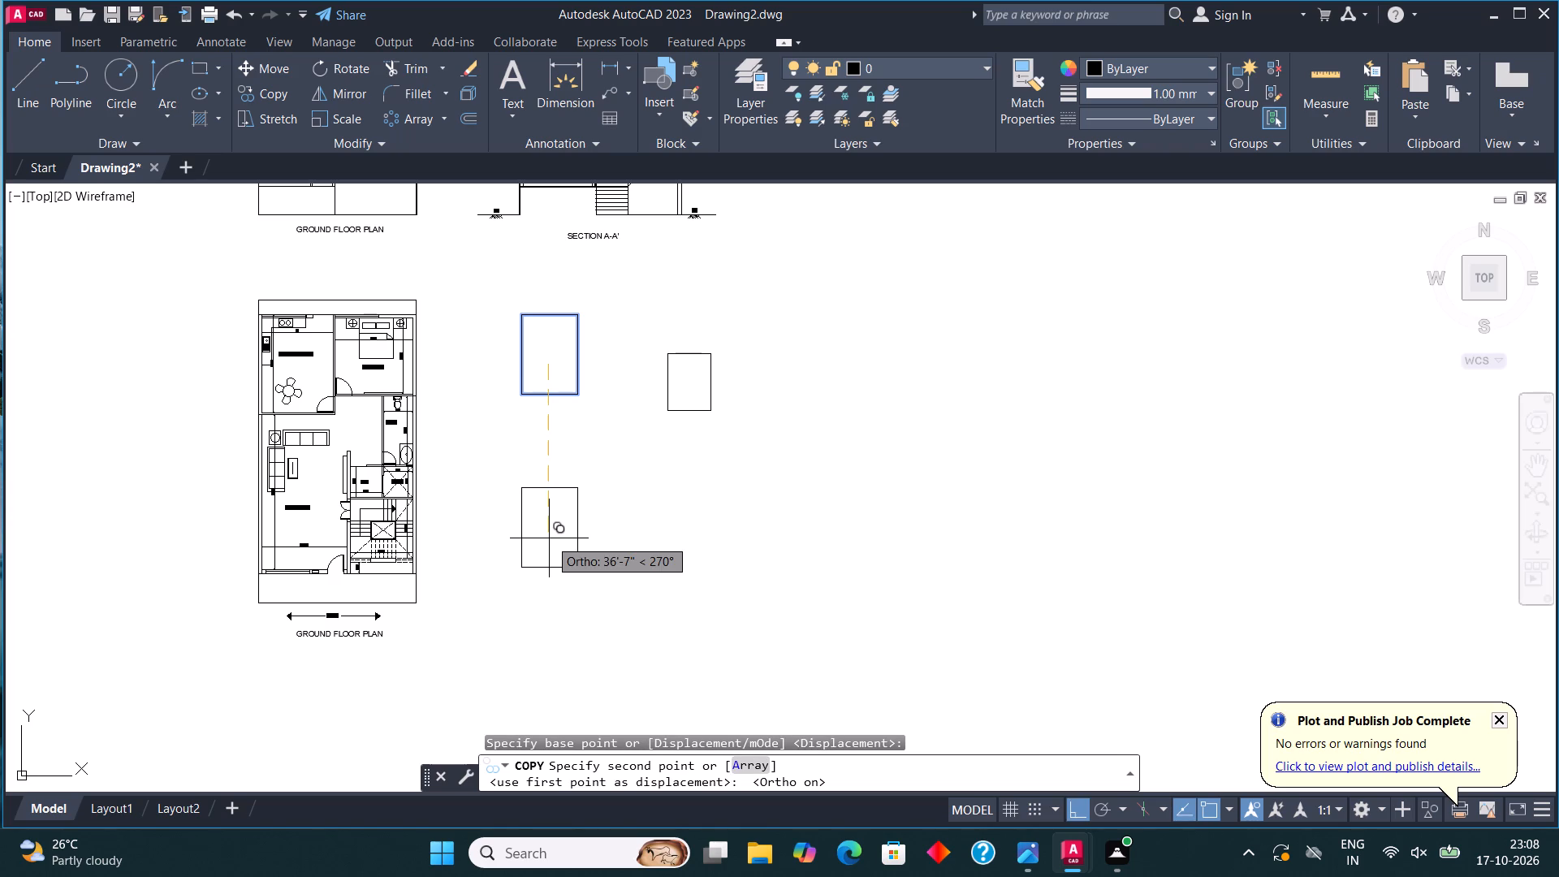
pyautogui.click(551, 567)
pyautogui.press('Escape')
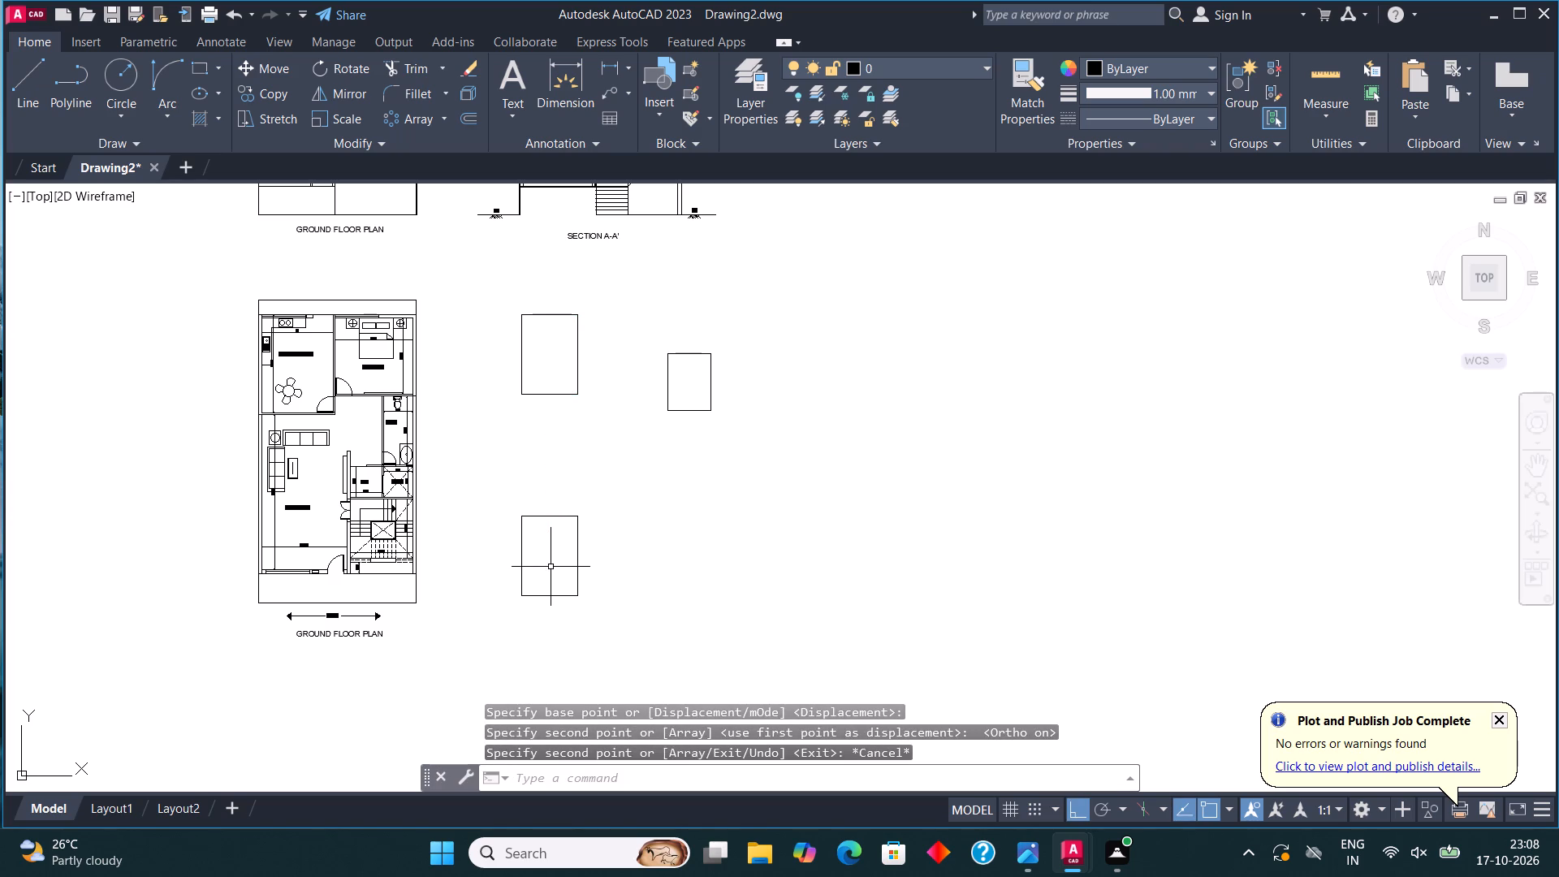
# Copy the plan's BEDROOM label into the upper large rectangle and into the smaller rectangle with Ortho off.
pyautogui.scroll(2, 550, 334)
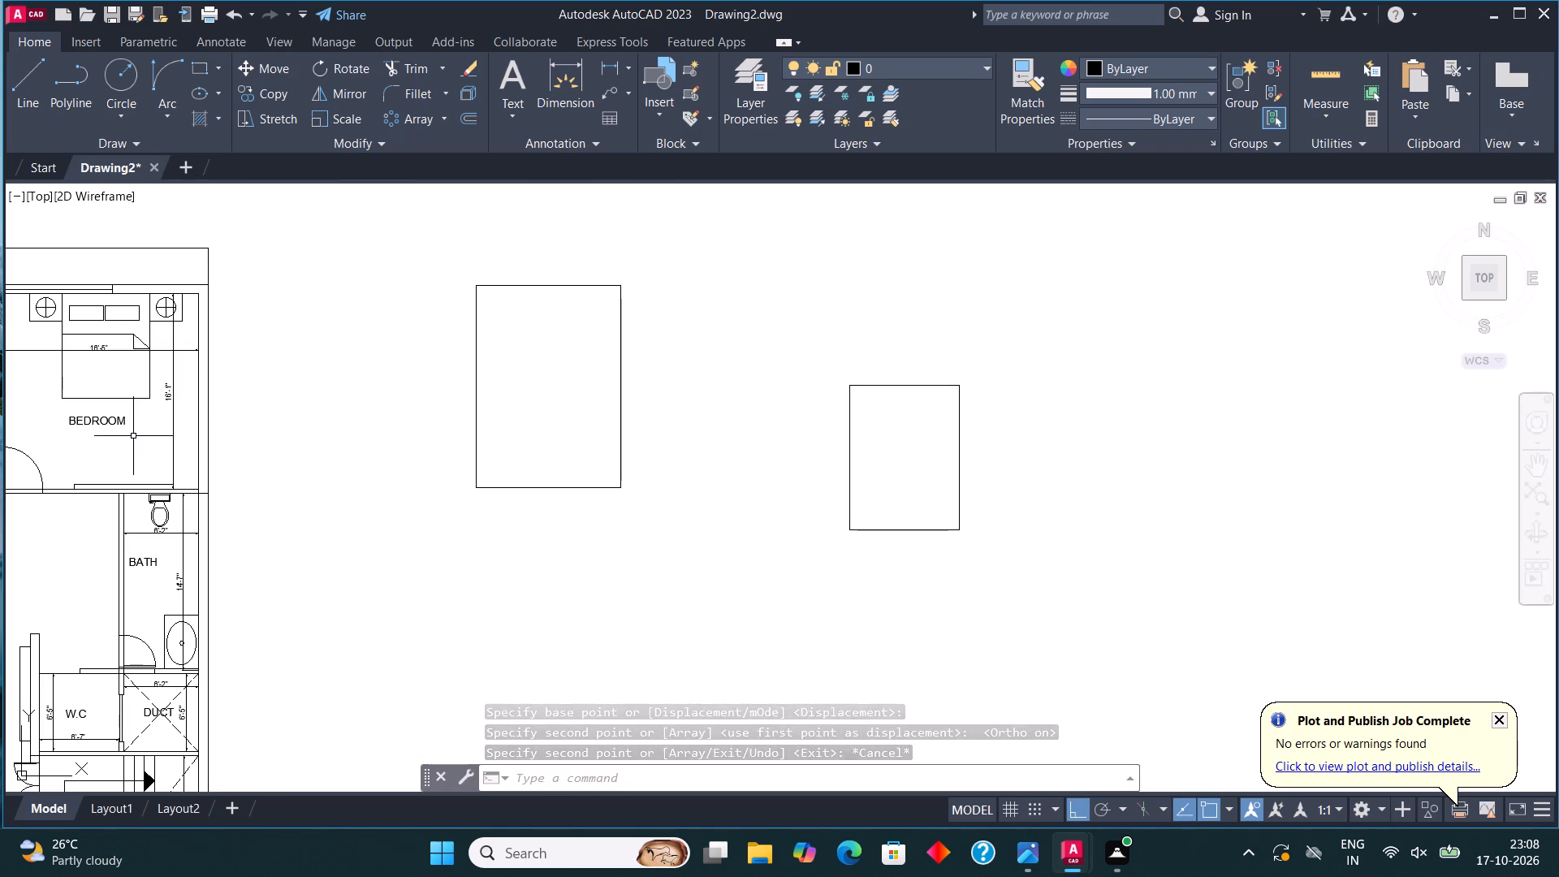
pyautogui.click(122, 421)
pyautogui.click(276, 82)
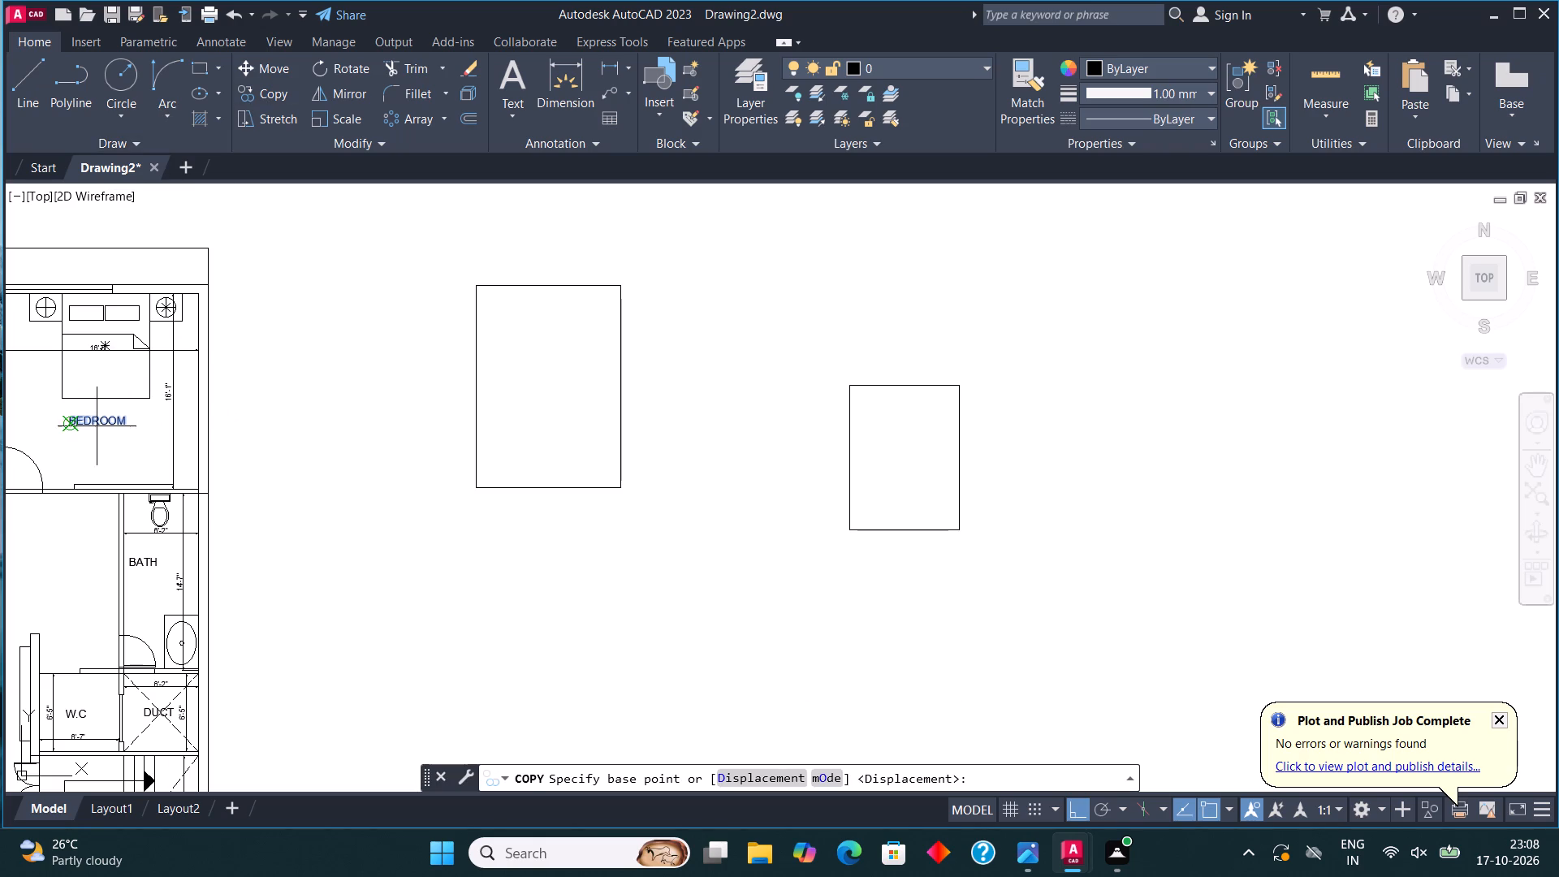
pyautogui.click(96, 427)
pyautogui.press('F8')
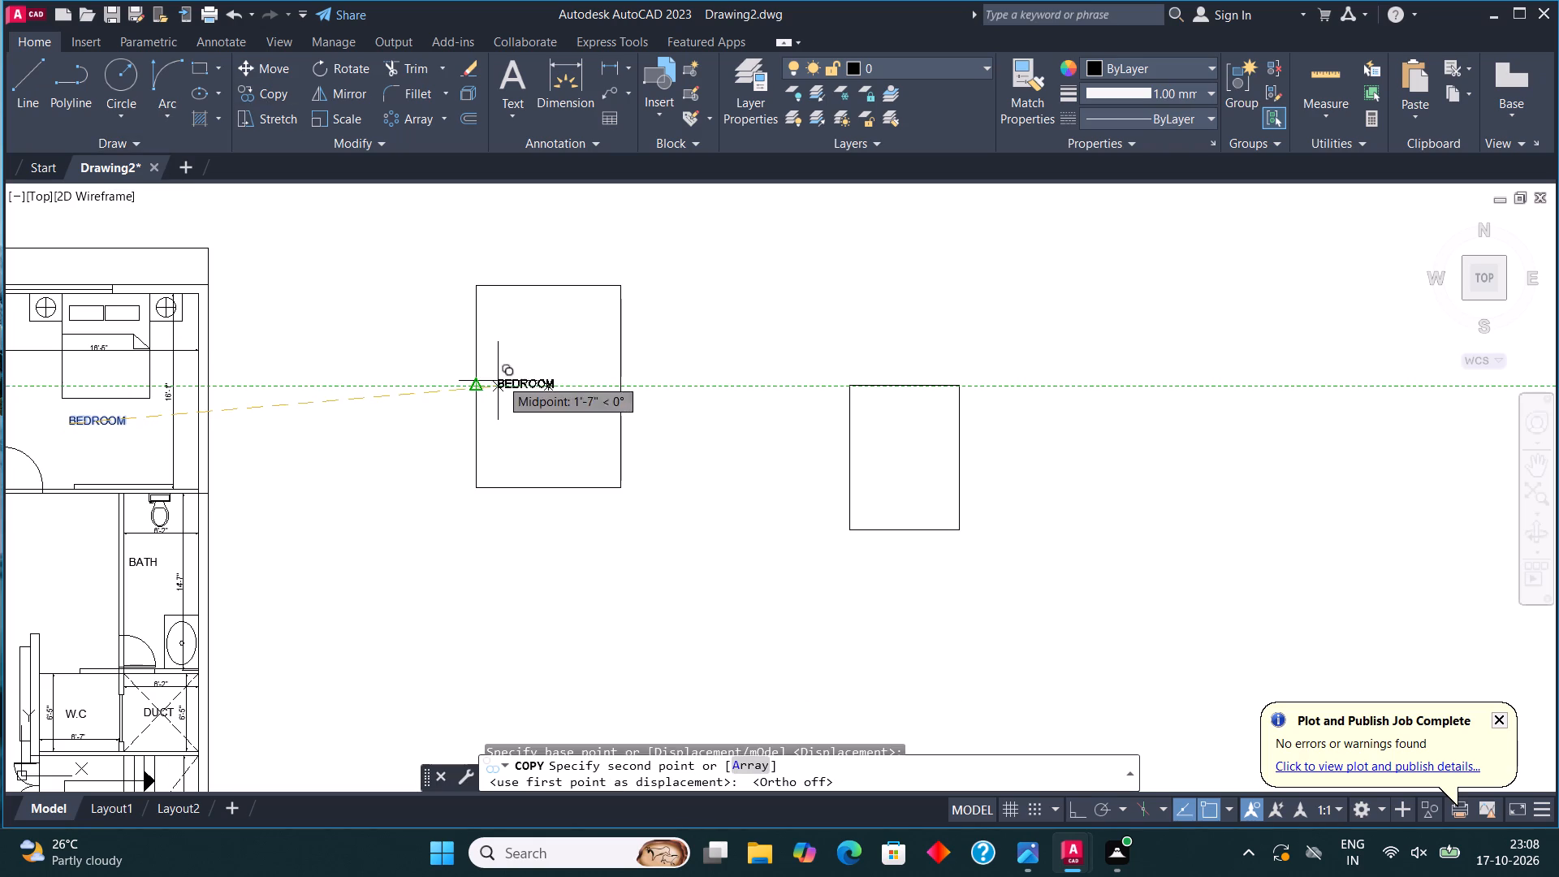
pyautogui.click(519, 382)
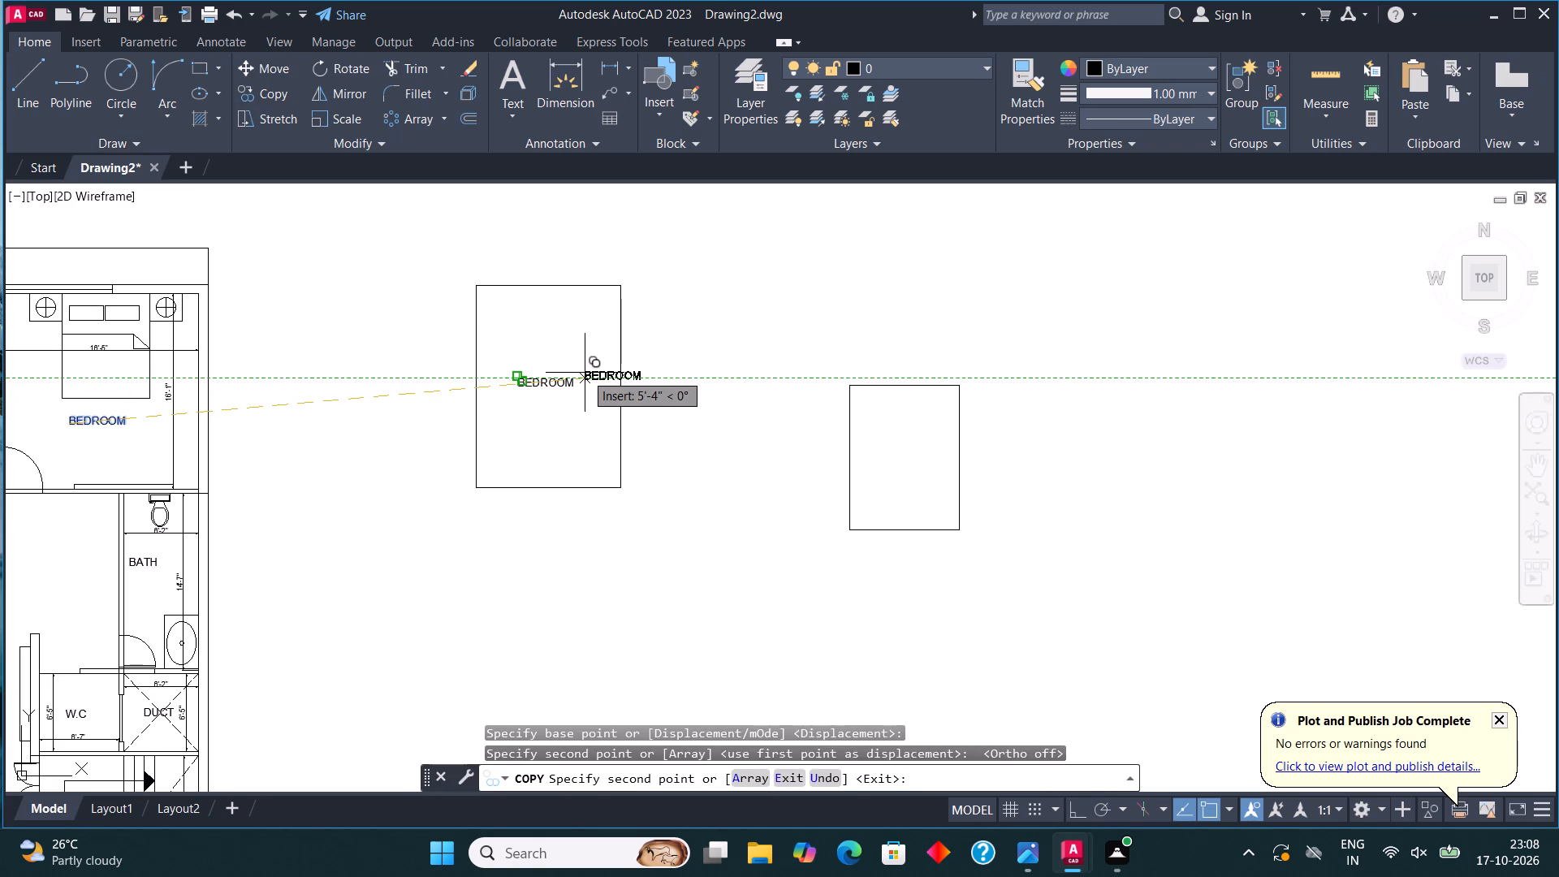
pyautogui.scroll(-1, 585, 373)
pyautogui.scroll(4, 810, 439)
pyautogui.click(560, 361)
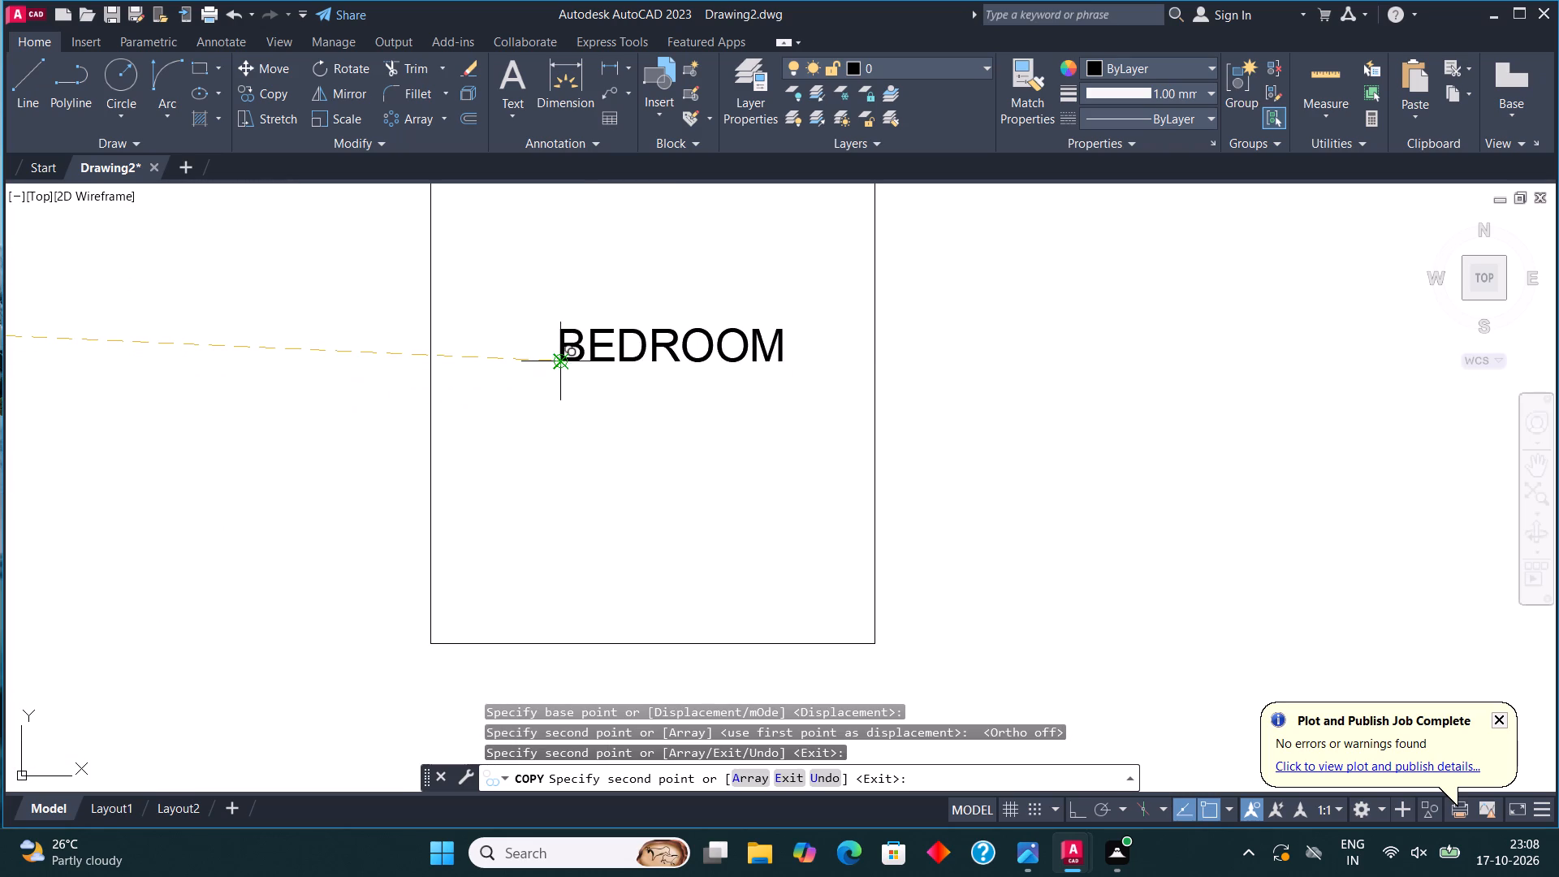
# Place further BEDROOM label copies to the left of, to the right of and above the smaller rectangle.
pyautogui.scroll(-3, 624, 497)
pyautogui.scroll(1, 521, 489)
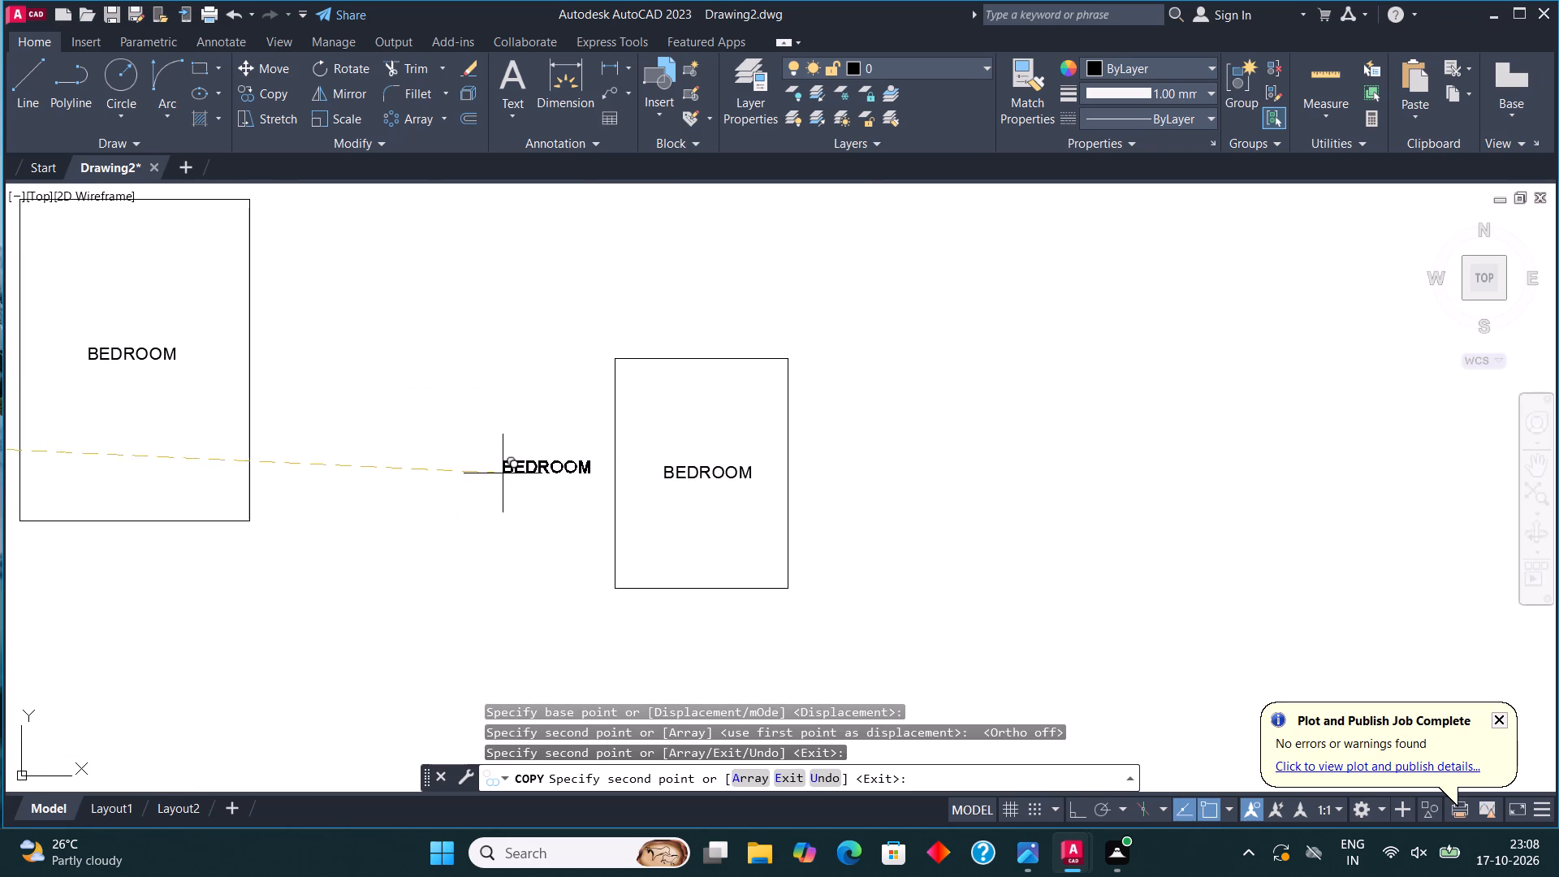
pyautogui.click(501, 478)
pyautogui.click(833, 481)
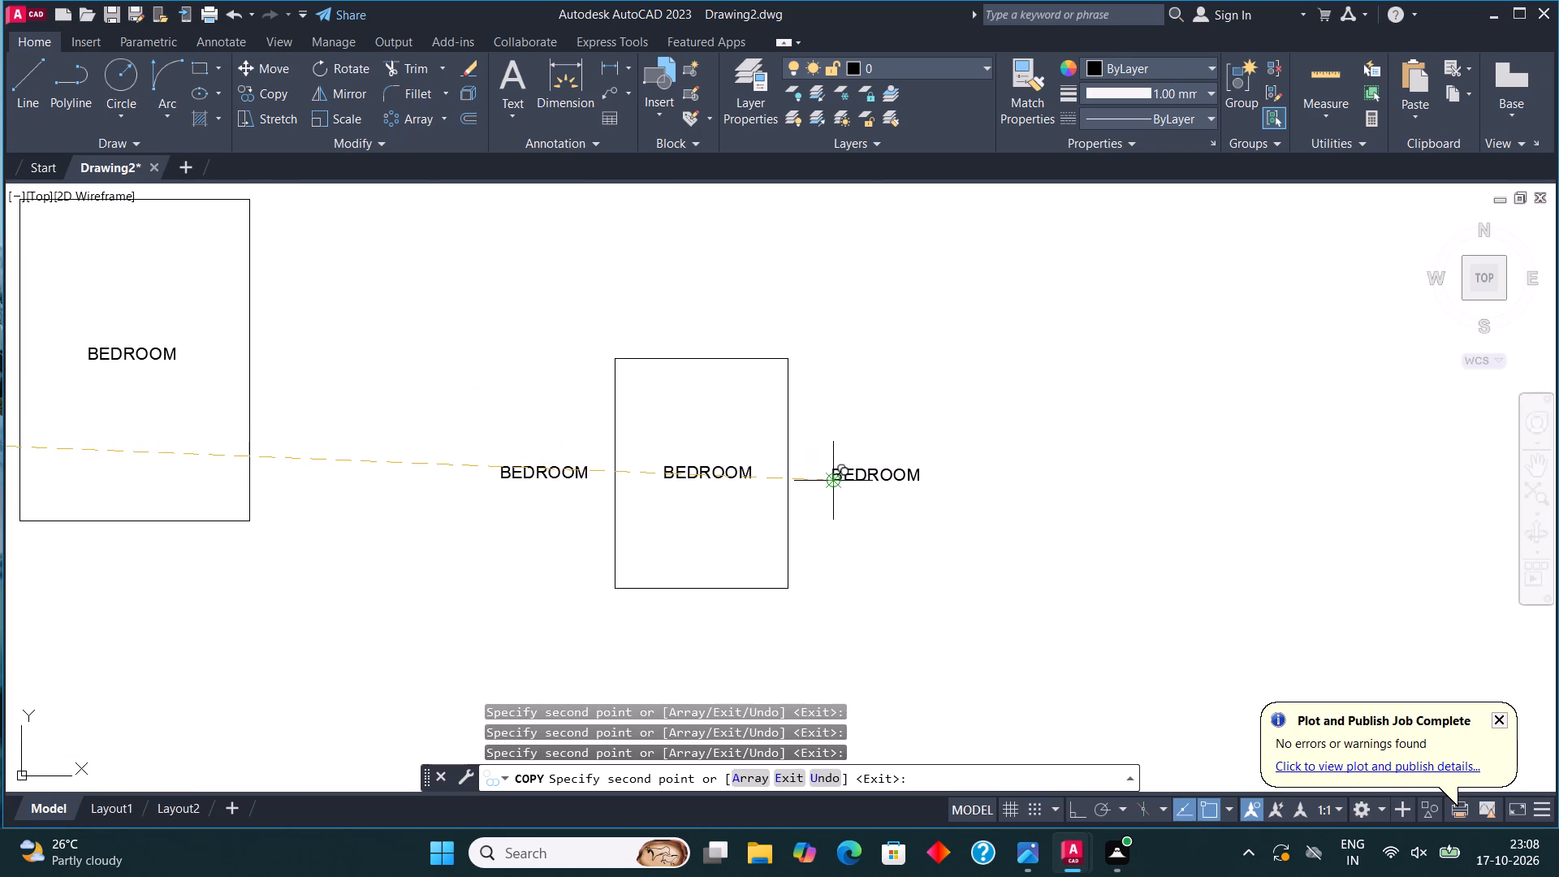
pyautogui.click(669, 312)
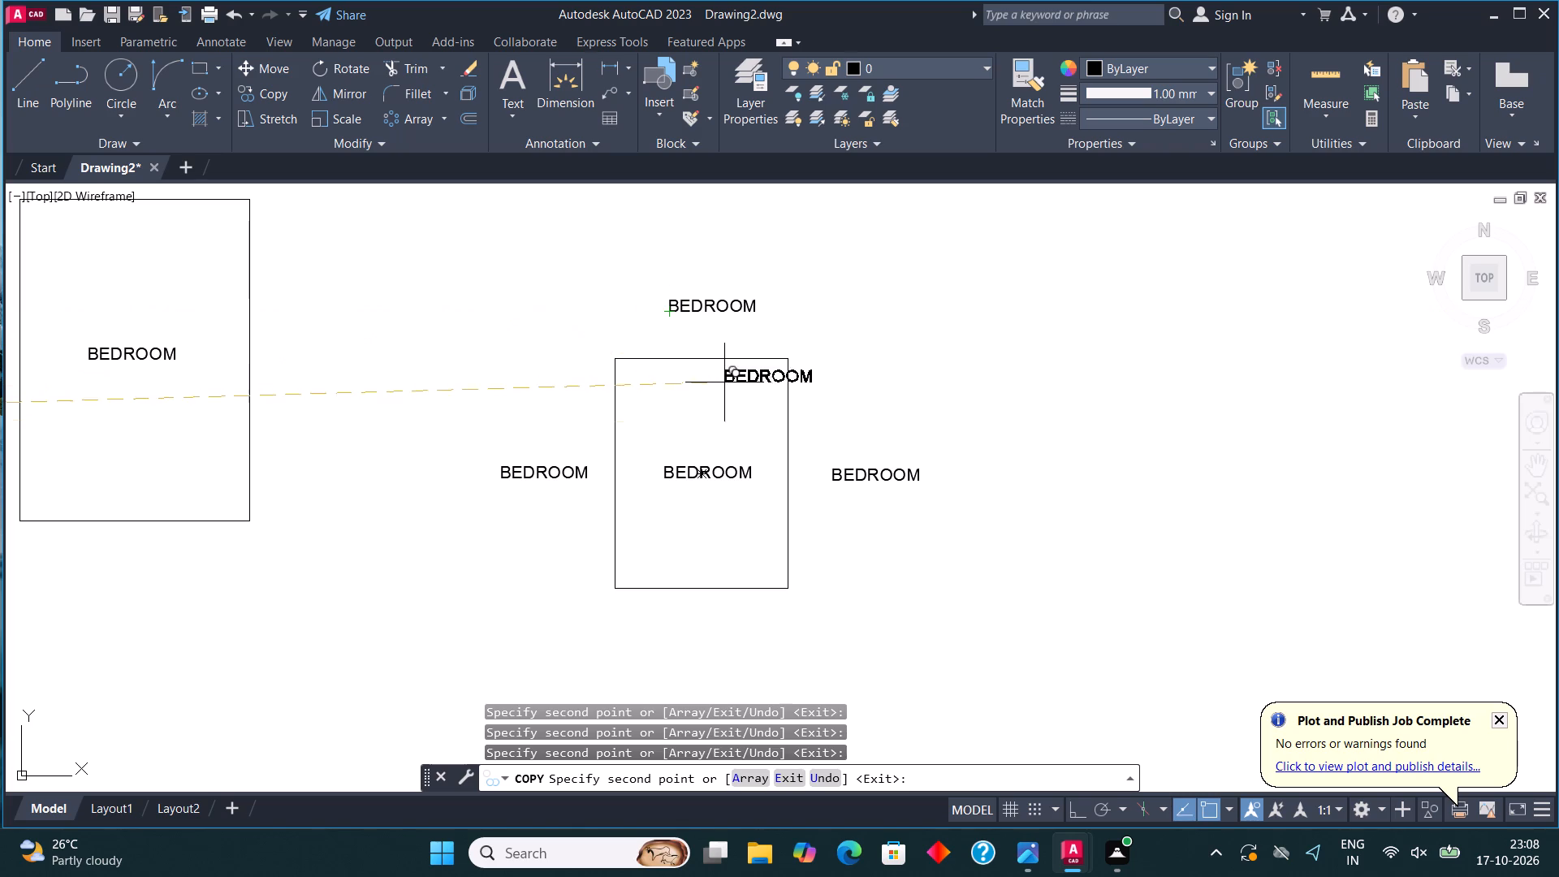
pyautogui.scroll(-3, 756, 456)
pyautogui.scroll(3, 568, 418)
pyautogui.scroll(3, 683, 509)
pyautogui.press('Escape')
# Change the BEDROOM label inside the upper large rectangle to read A.
pyautogui.click(691, 438)
pyautogui.rightClick(691, 438)
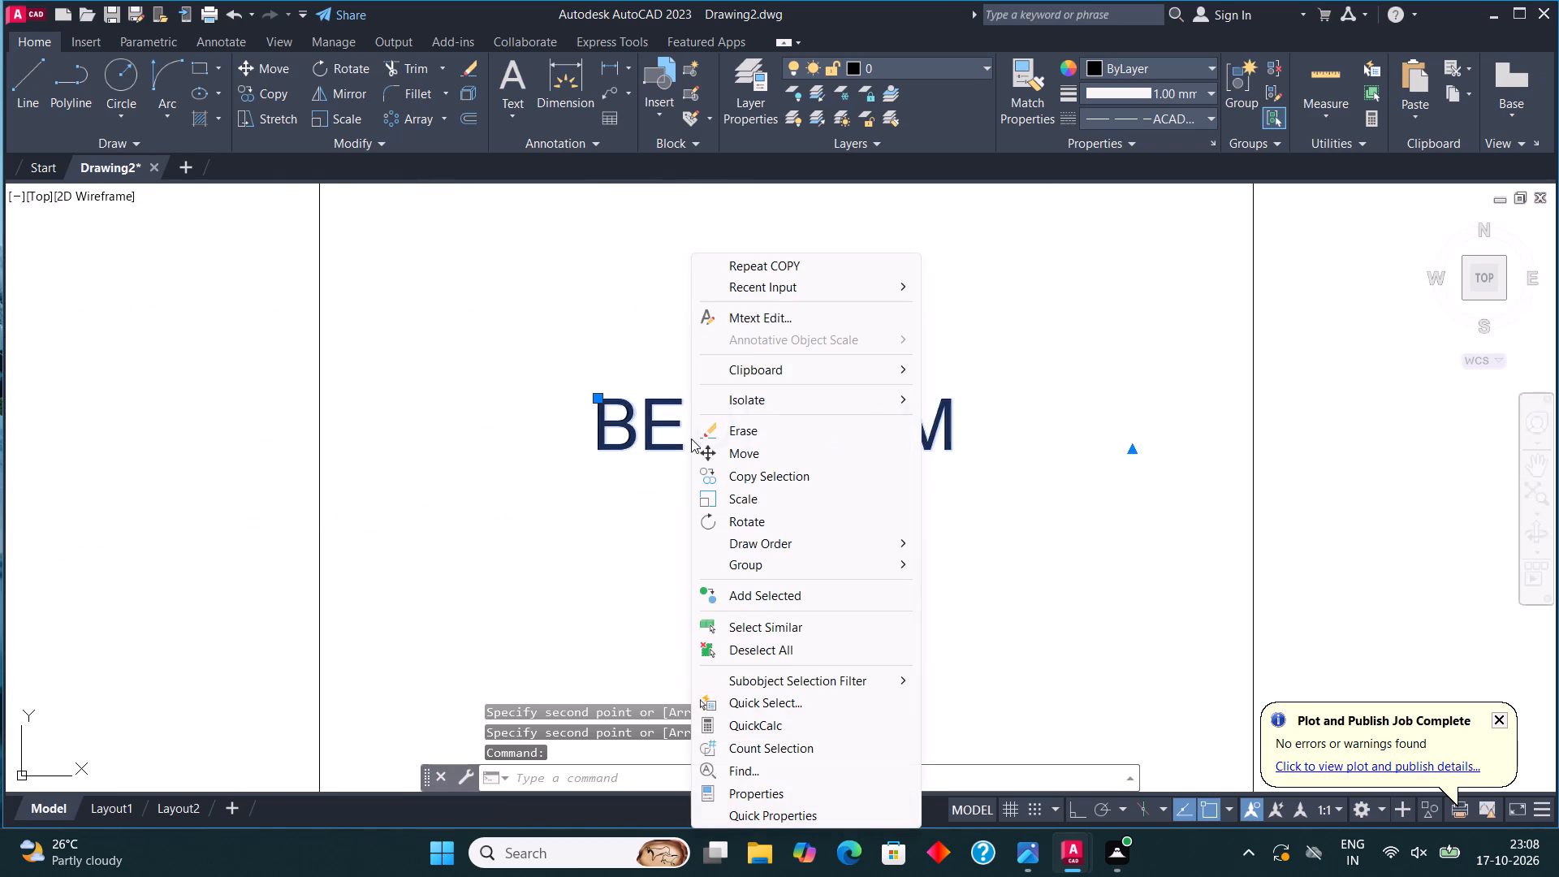
pyautogui.click(788, 315)
pyautogui.click(963, 454)
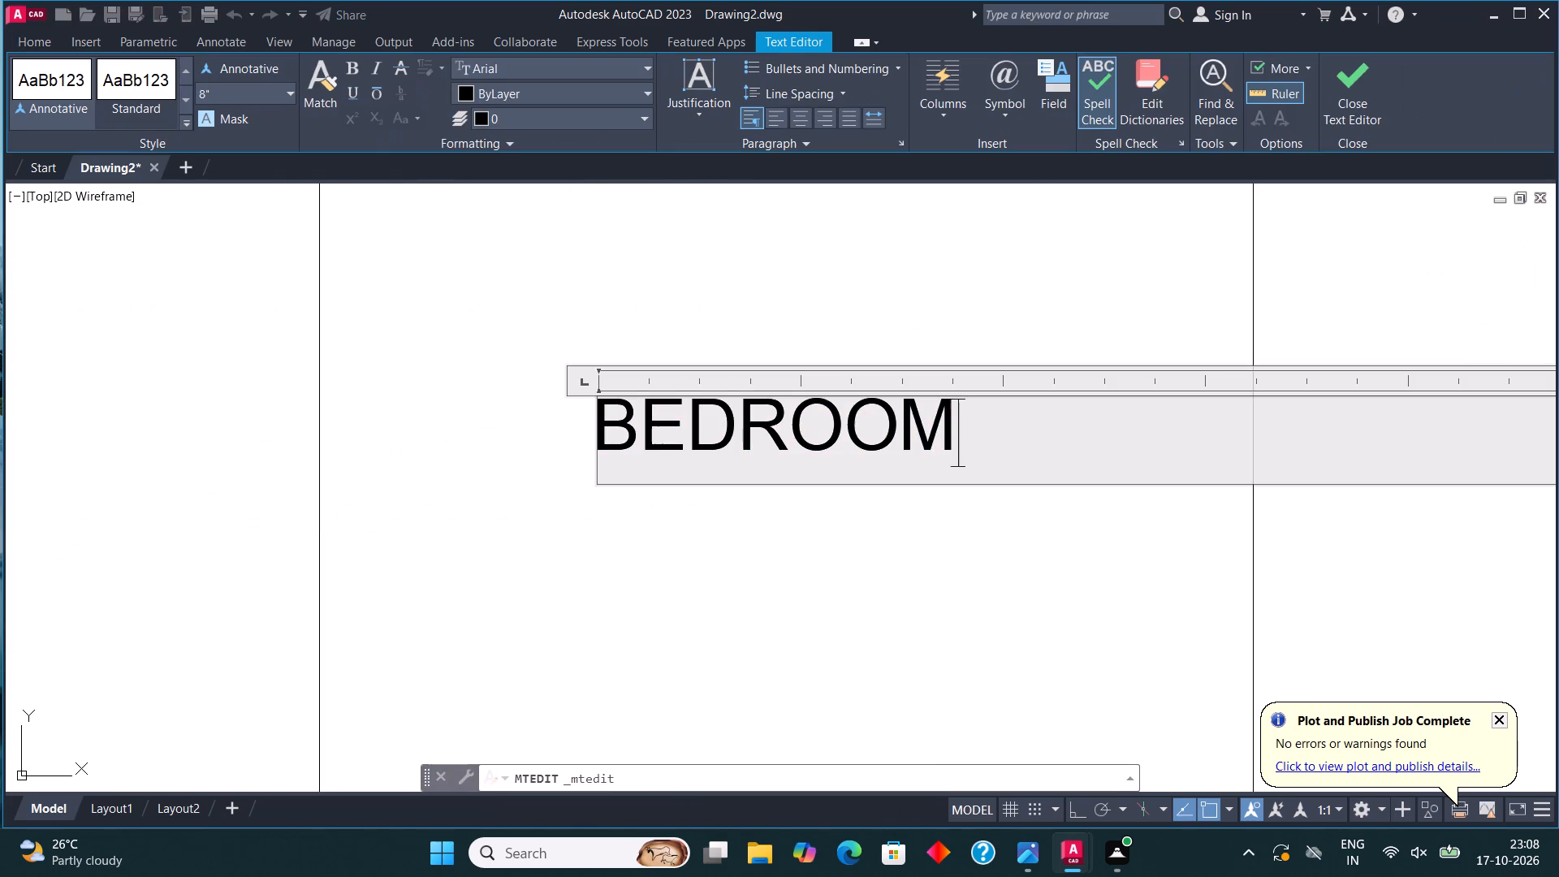
pyautogui.press('BackSpace')
pyautogui.press('BackSpace')
pyautogui.press('BackSpace')
pyautogui.press('BackSpace')
pyautogui.press('BackSpace')
pyautogui.press('BackSpace')
pyautogui.press('BackSpace')
pyautogui.press('BackSpace')
pyautogui.press('BackSpace')
pyautogui.press('BackSpace')
pyautogui.press('BackSpace')
pyautogui.press('BackSpace')
pyautogui.press('BackSpace')
pyautogui.press('BackSpace')
pyautogui.press('BackSpace')
pyautogui.press('BackSpace')
pyautogui.press('BackSpace')
pyautogui.press('BackSpace')
pyautogui.press('BackSpace')
pyautogui.press('a')
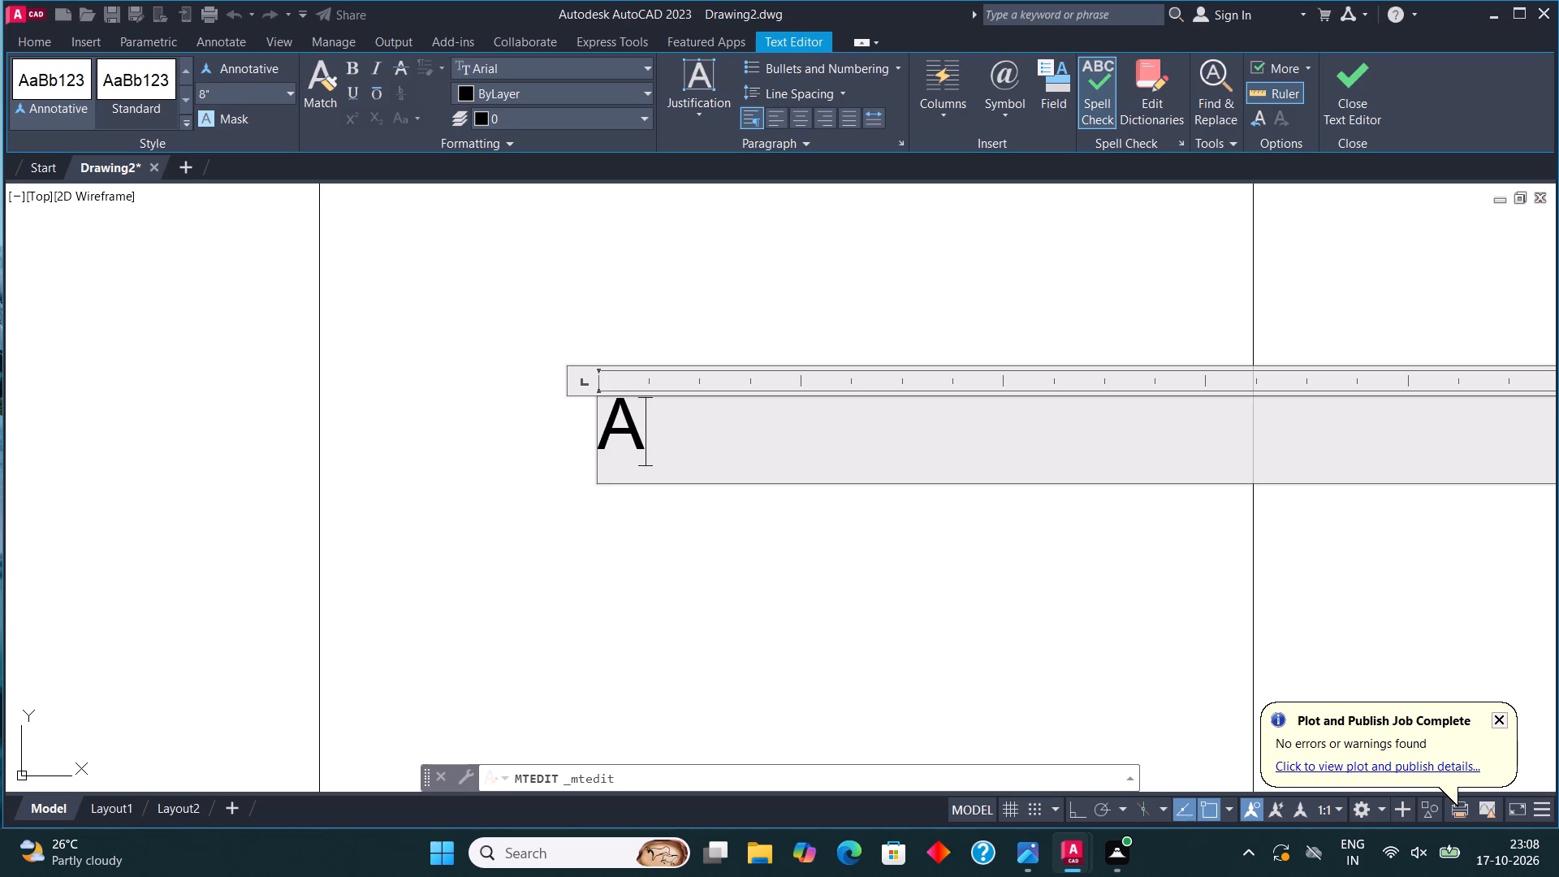
pyautogui.click(1363, 76)
# Scale up the A label inside the upper large rectangle to about twice its size.
pyautogui.scroll(-3, 920, 477)
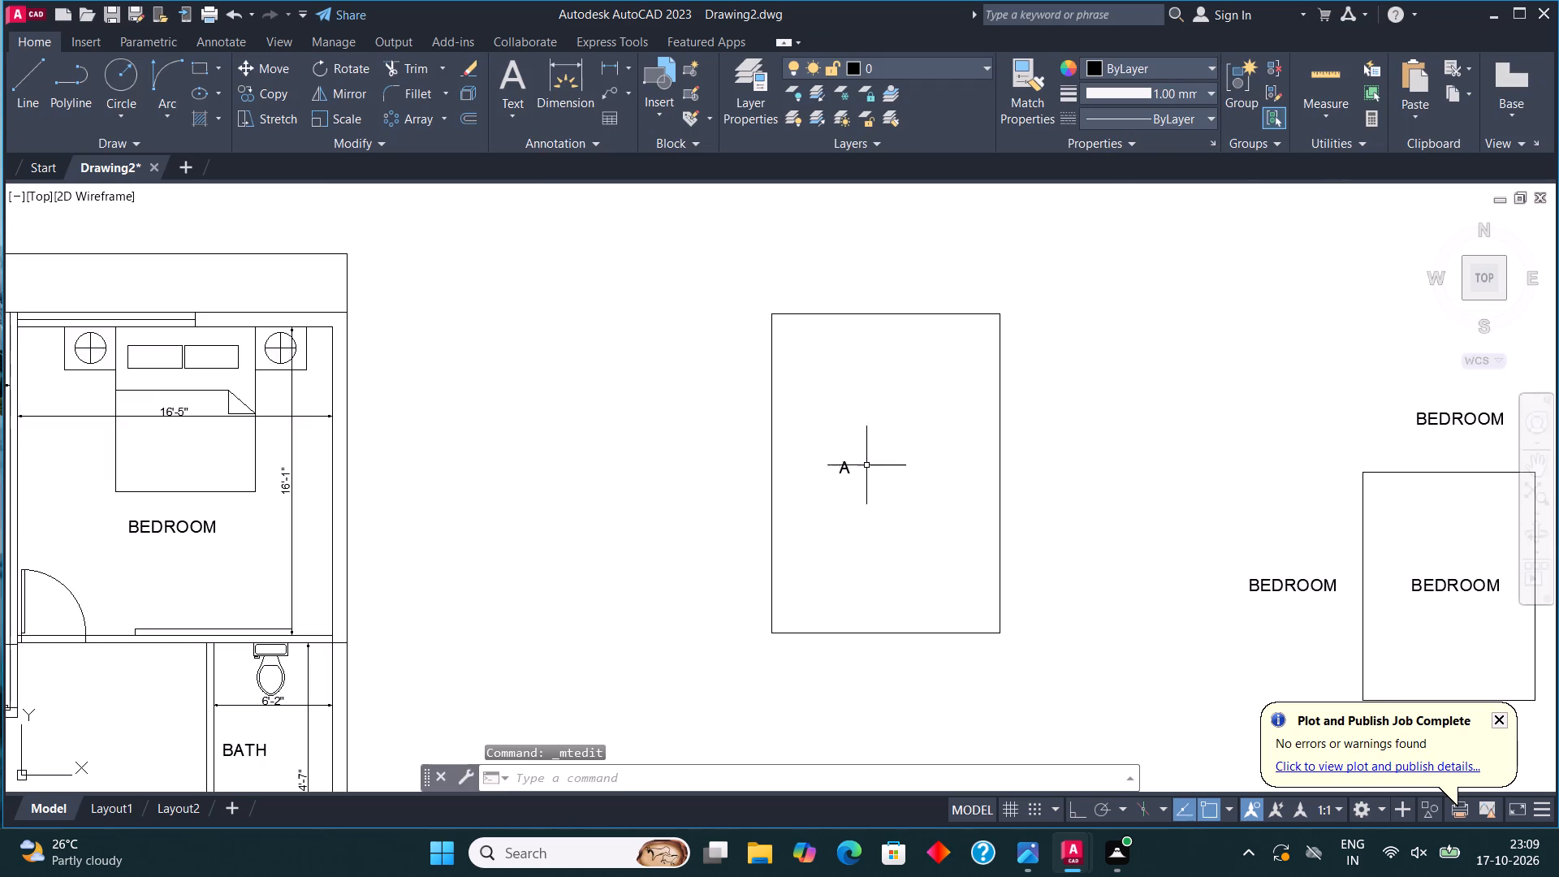
pyautogui.scroll(2, 865, 464)
pyautogui.click(832, 464)
pyautogui.click(749, 375)
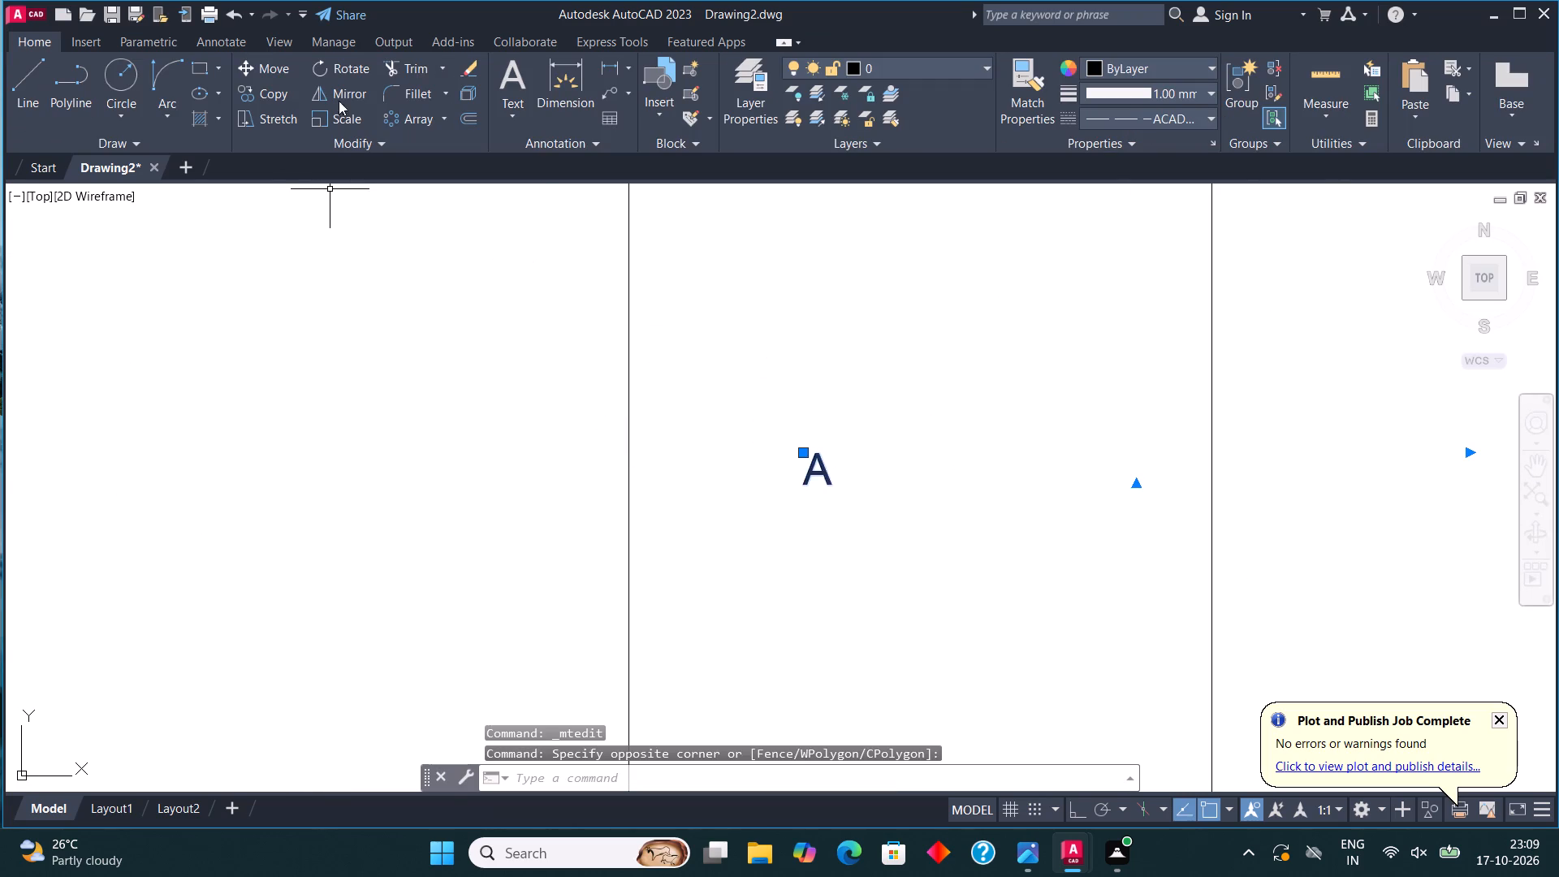
pyautogui.click(343, 108)
pyautogui.click(818, 479)
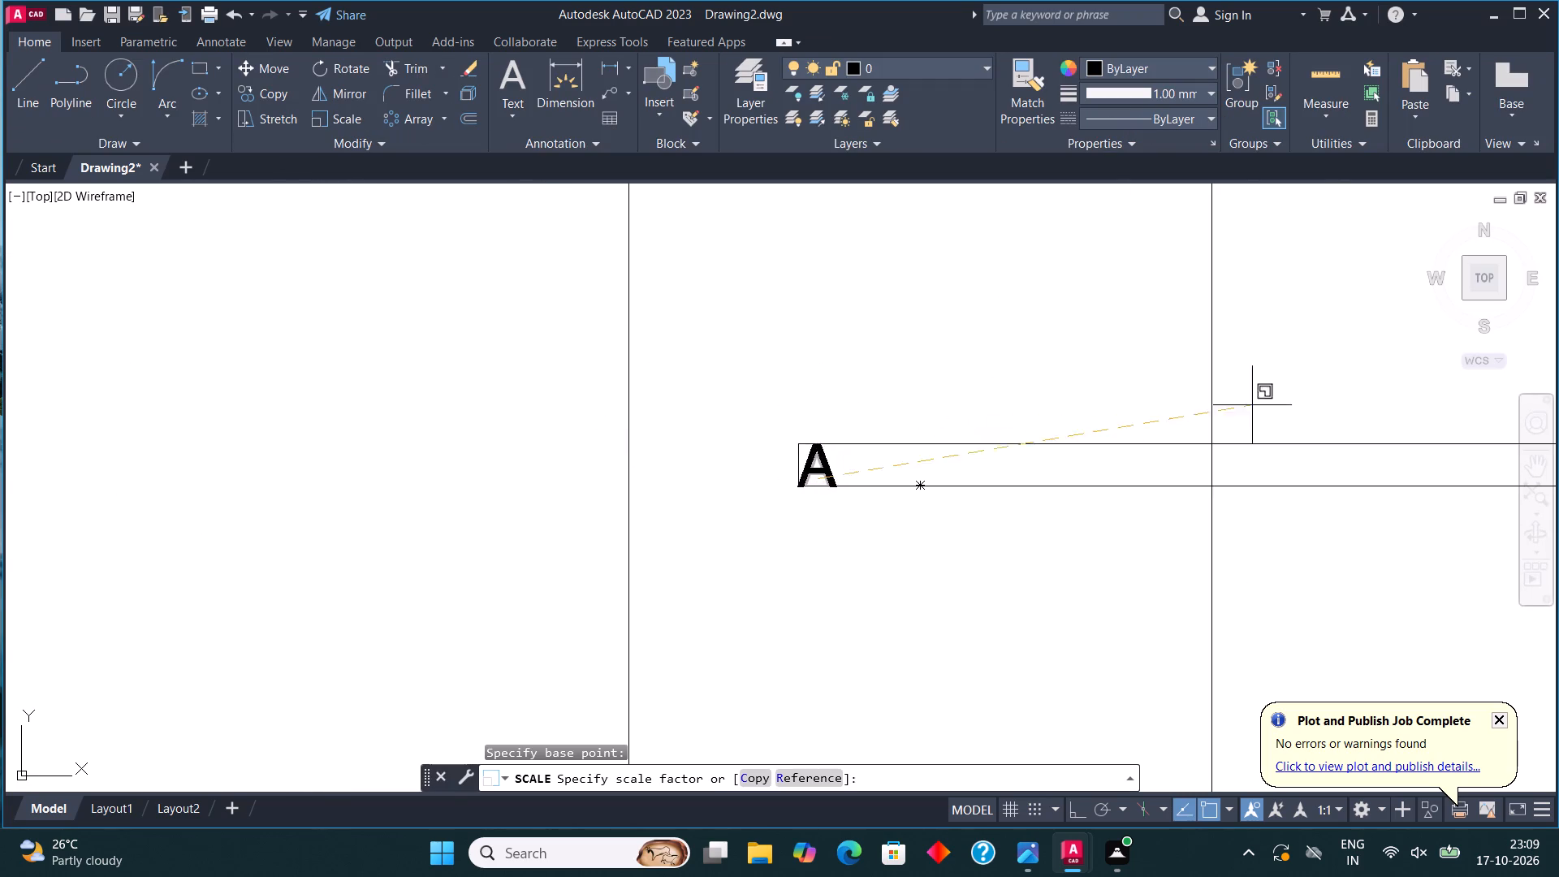
pyautogui.click(1554, 680)
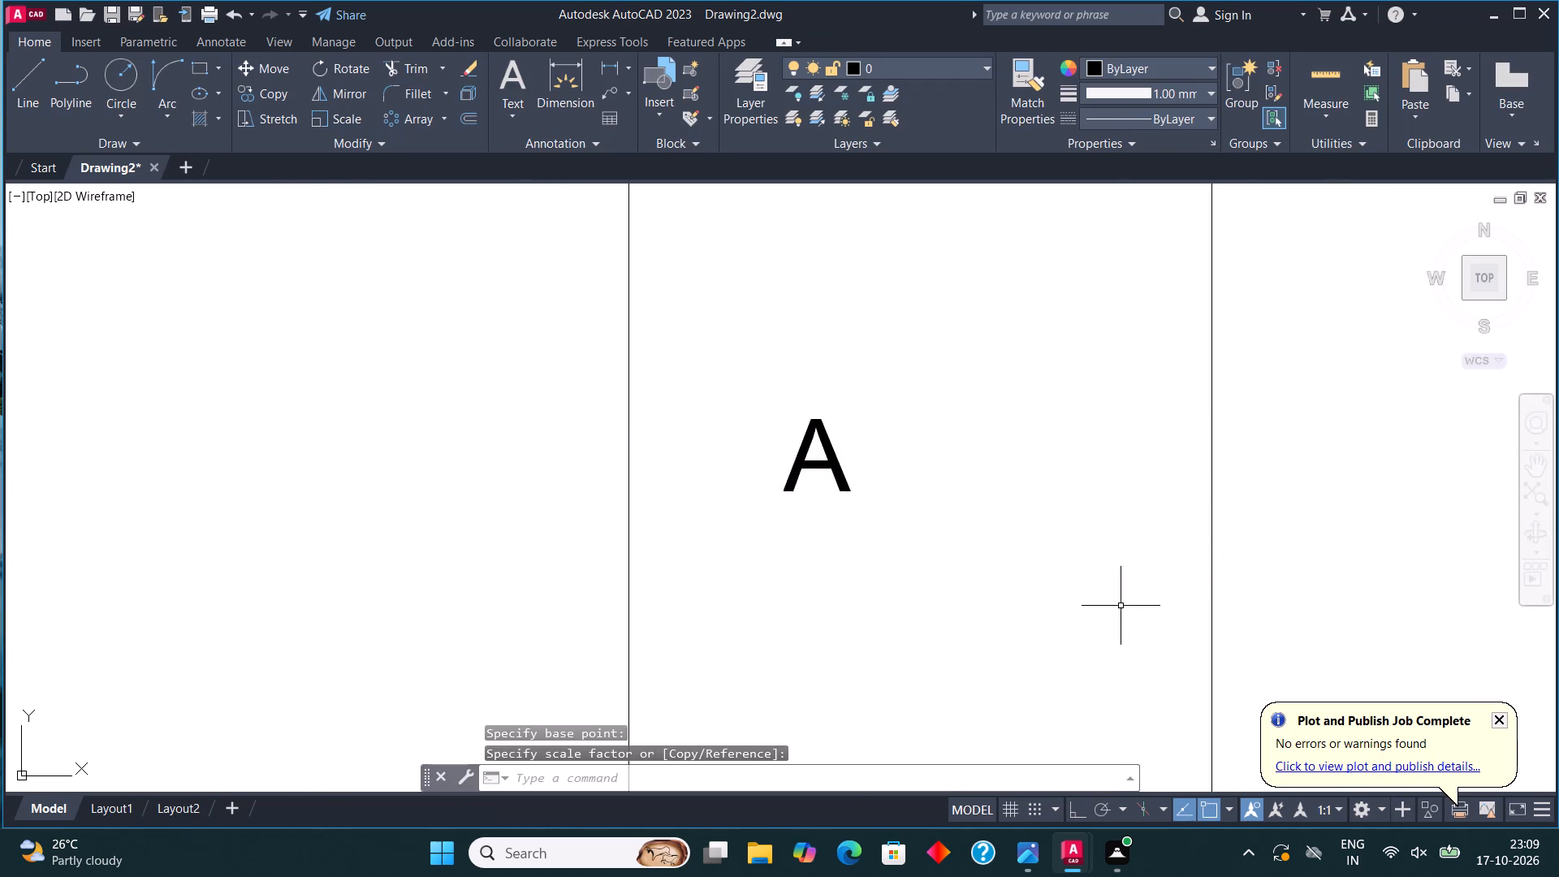
# Move the enlarged A label up and to the right, closer to the middle of its rectangle.
pyautogui.scroll(-3, 1089, 604)
pyautogui.moveTo(1046, 567); pyautogui.dragTo(774, 542, button='middle')
pyautogui.scroll(2, 773, 542)
pyautogui.moveTo(754, 534); pyautogui.dragTo(740, 534)
pyautogui.click(673, 543)
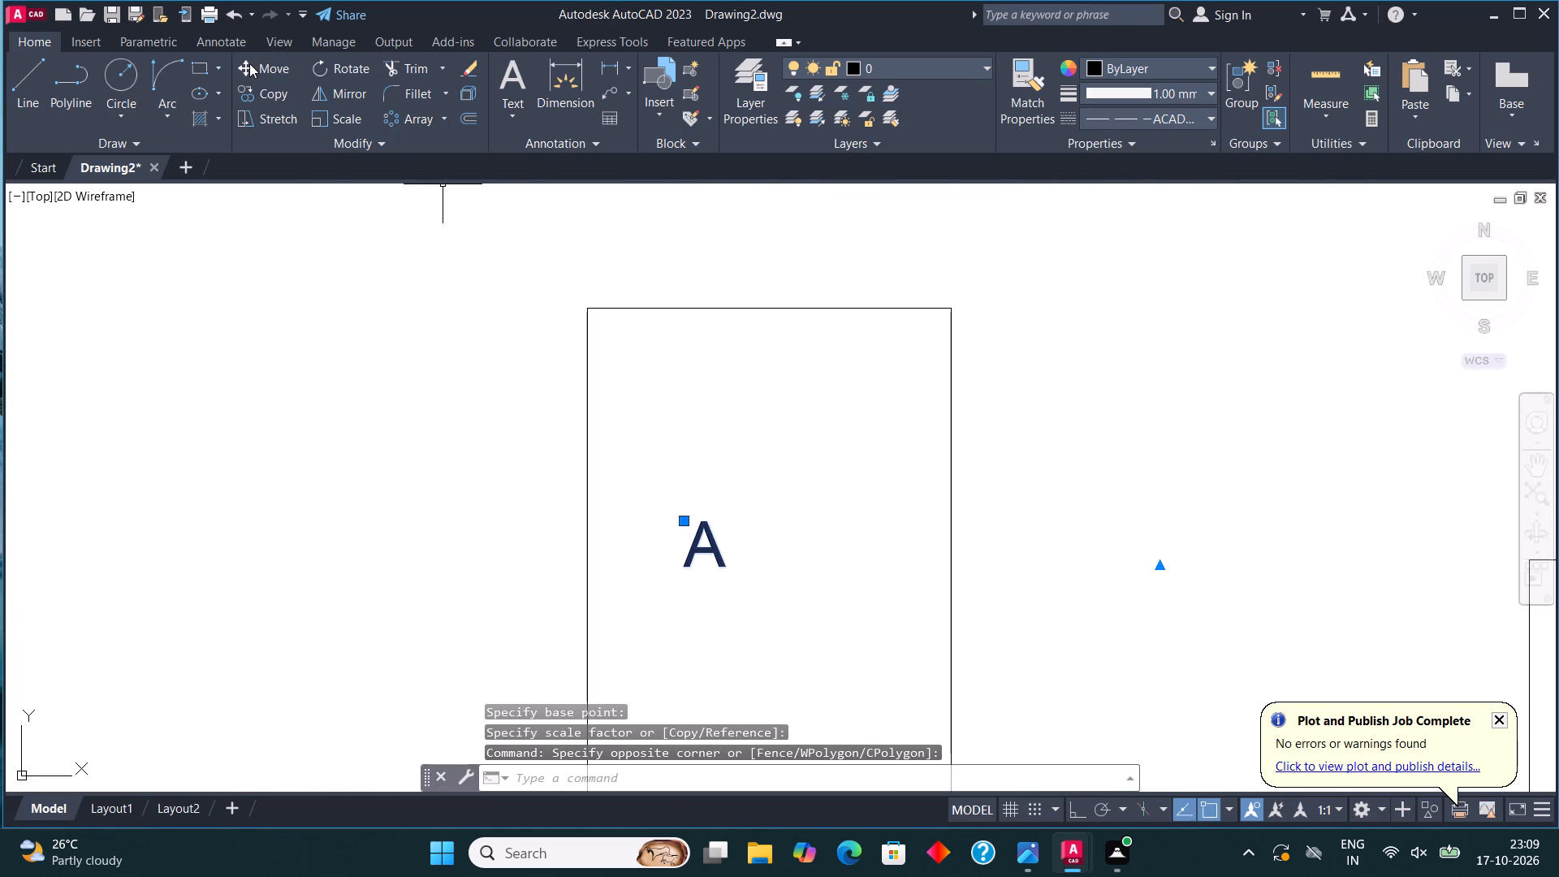
pyautogui.click(249, 63)
pyautogui.click(693, 544)
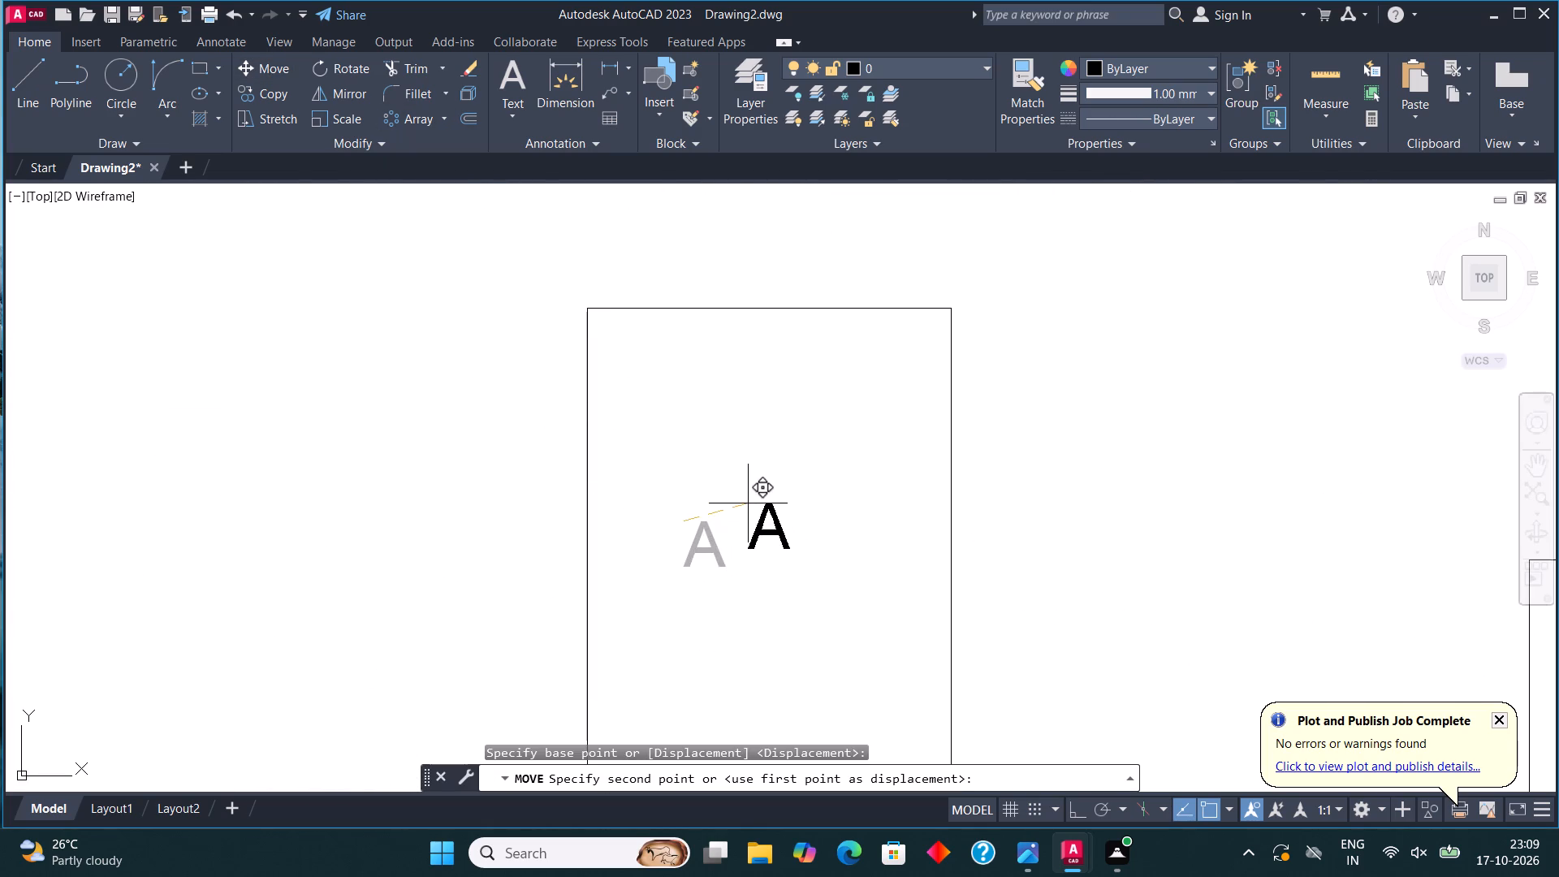
pyautogui.click(745, 503)
# Change the BEDROOM label inside the smaller rectangle to read PLOT NO. 56.
pyautogui.scroll(-4, 673, 379)
pyautogui.moveTo(740, 528); pyautogui.dragTo(720, 507, button='middle')
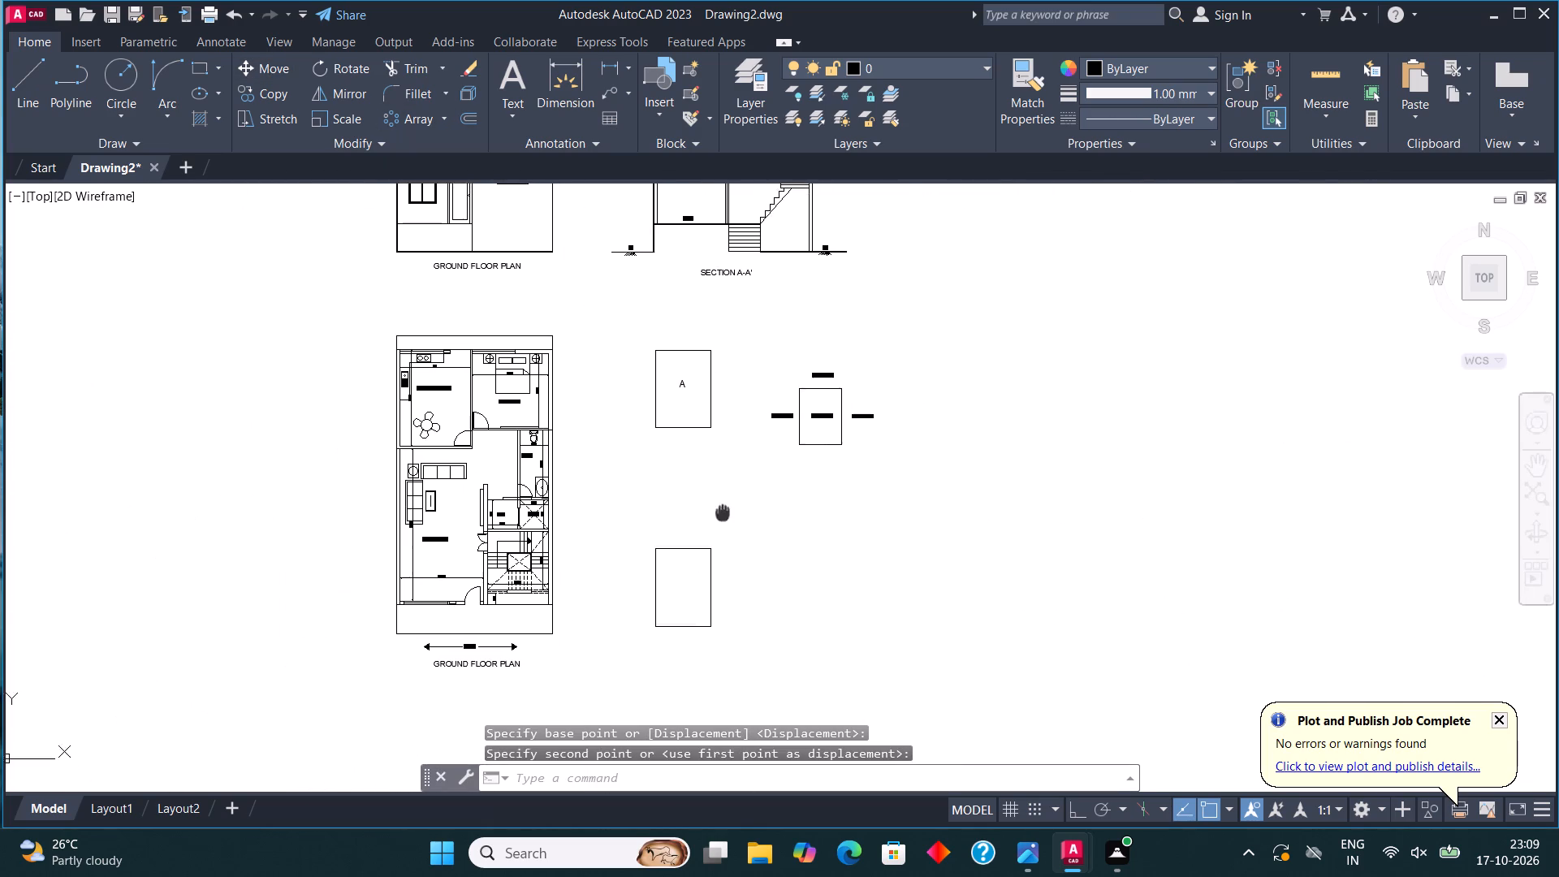
pyautogui.moveTo(720, 507); pyautogui.dragTo(629, 574, button='middle')
pyautogui.scroll(5, 722, 478)
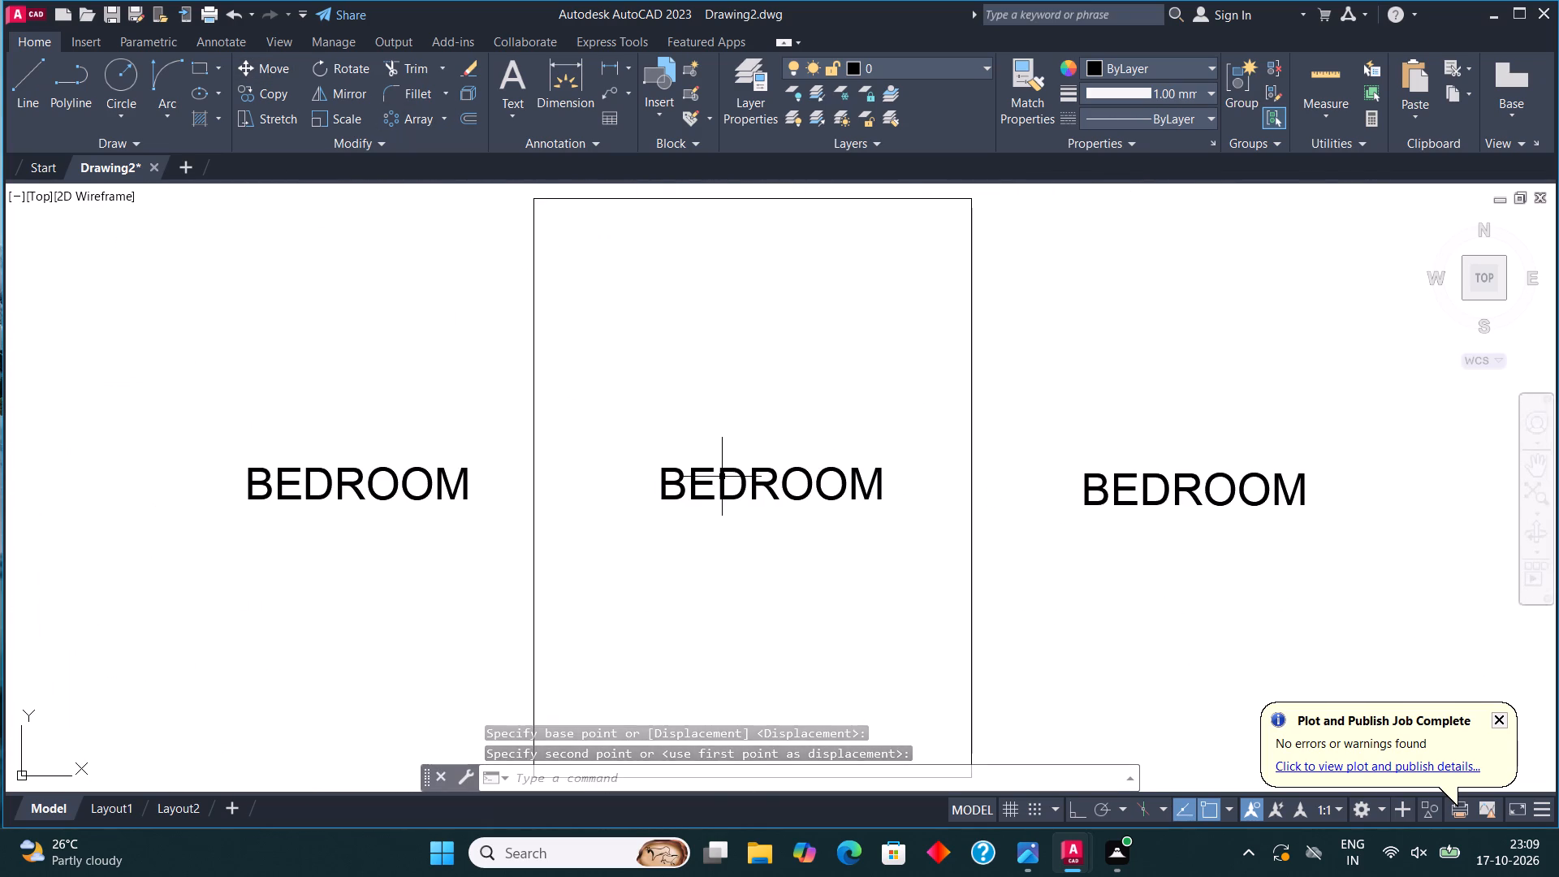
pyautogui.click(722, 477)
pyautogui.rightClick(720, 477)
pyautogui.click(837, 315)
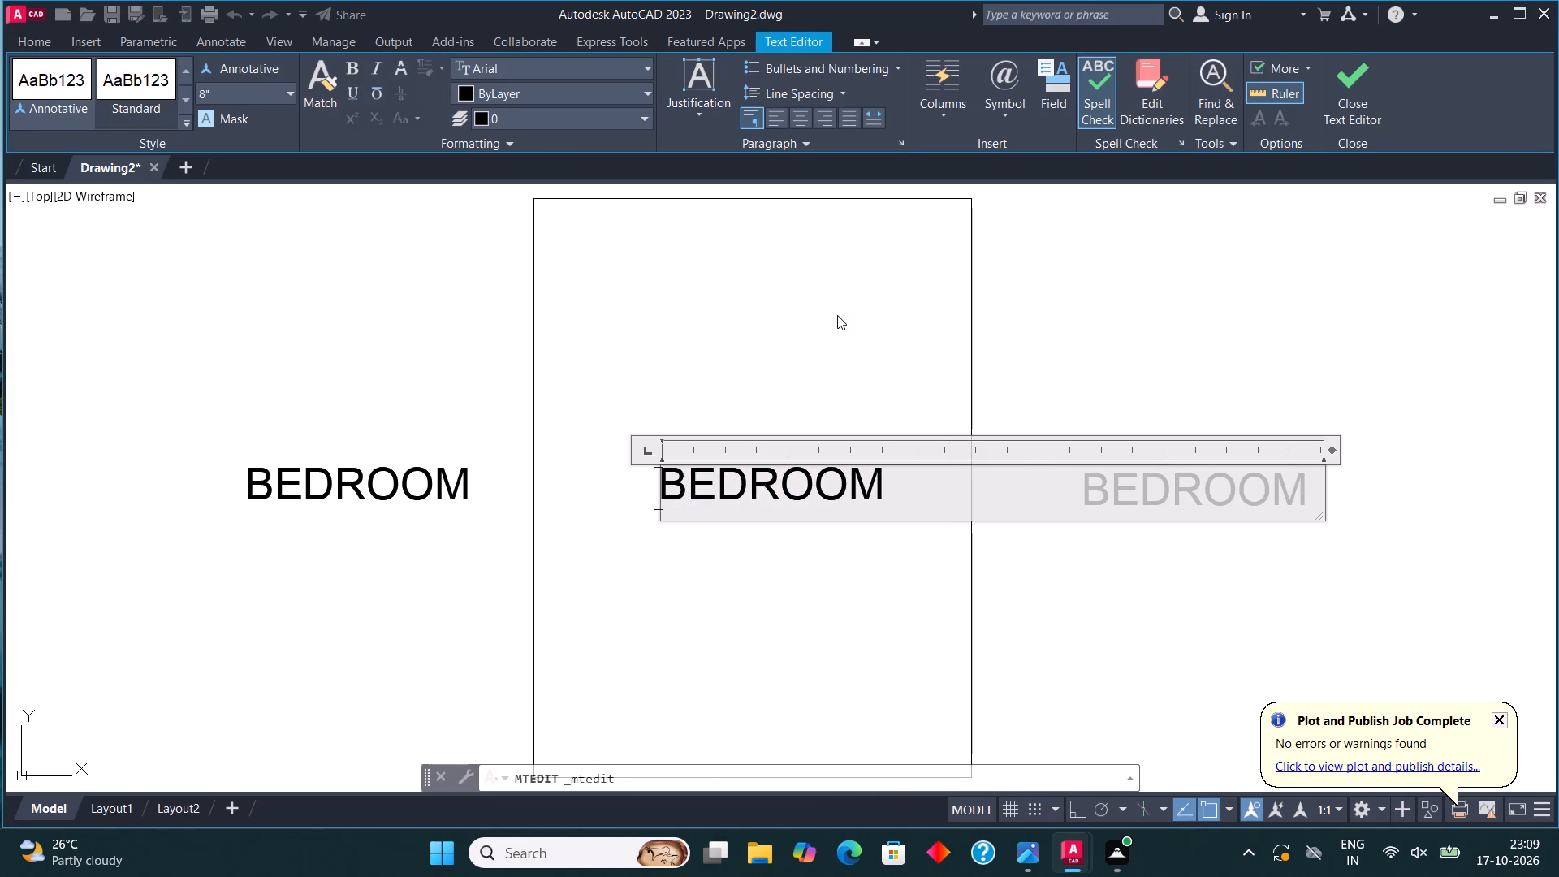
pyautogui.click(912, 497)
pyautogui.press('BackSpace')
pyautogui.press('BackSpace')
pyautogui.press('BackSpace')
pyautogui.press('BackSpace')
pyautogui.press('BackSpace')
pyautogui.press('BackSpace')
pyautogui.press('BackSpace')
pyautogui.press('BackSpace')
pyautogui.press('BackSpace')
pyautogui.press('BackSpace')
pyautogui.press('BackSpace')
pyautogui.press('BackSpace')
pyautogui.press('BackSpace')
pyautogui.press('BackSpace')
pyautogui.press('BackSpace')
pyautogui.press('BackSpace')
pyautogui.press('BackSpace')
pyautogui.press('BackSpace')
pyautogui.press('BackSpace')
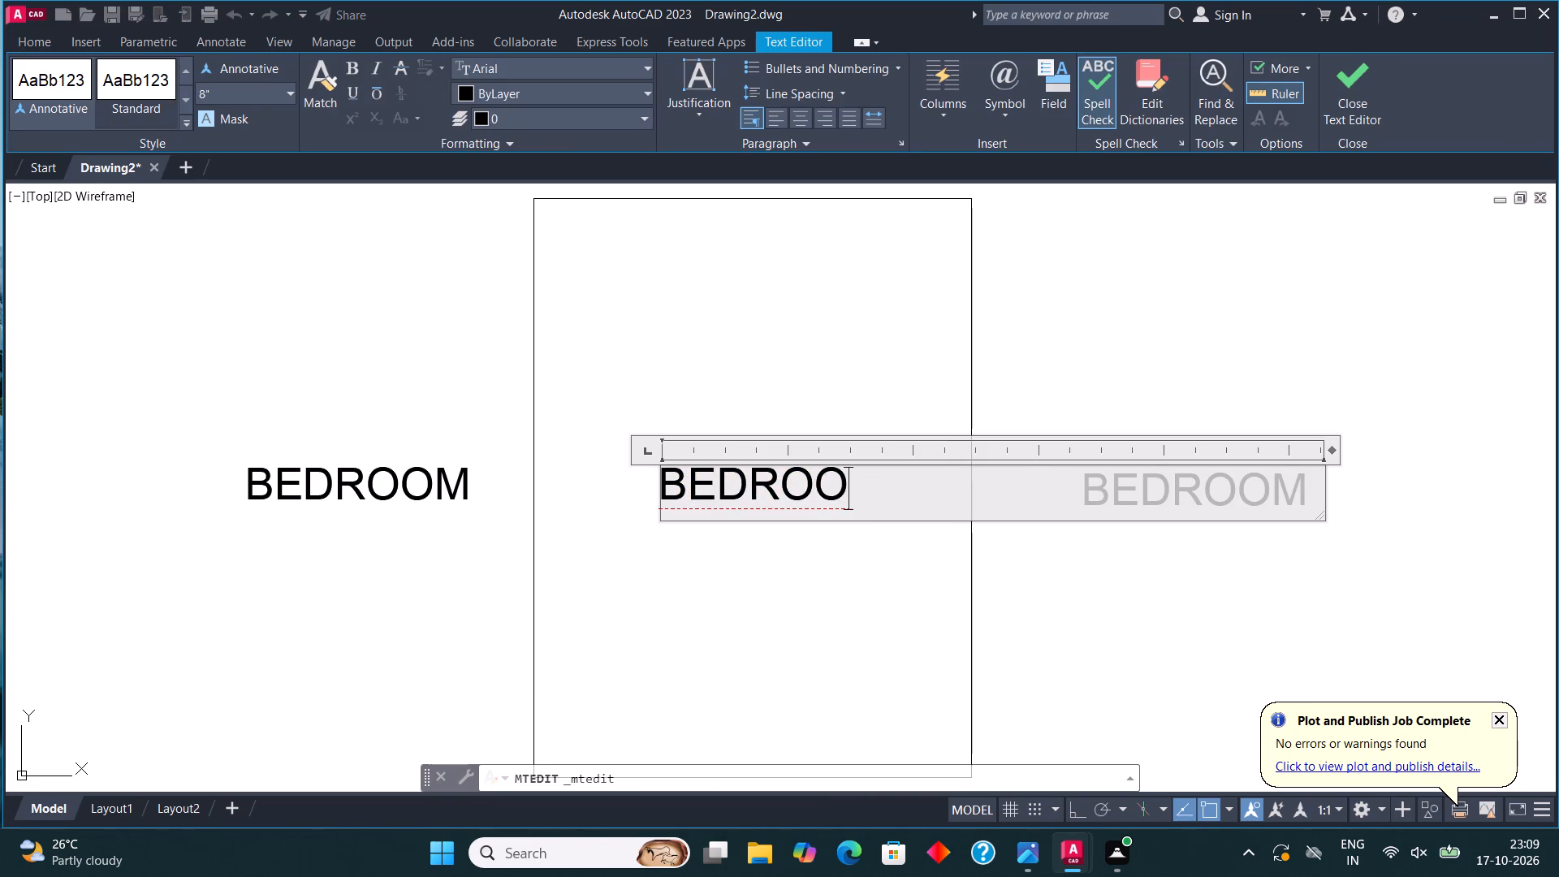
pyautogui.write('PLOT')
pyautogui.press('space')
pyautogui.write('NO')
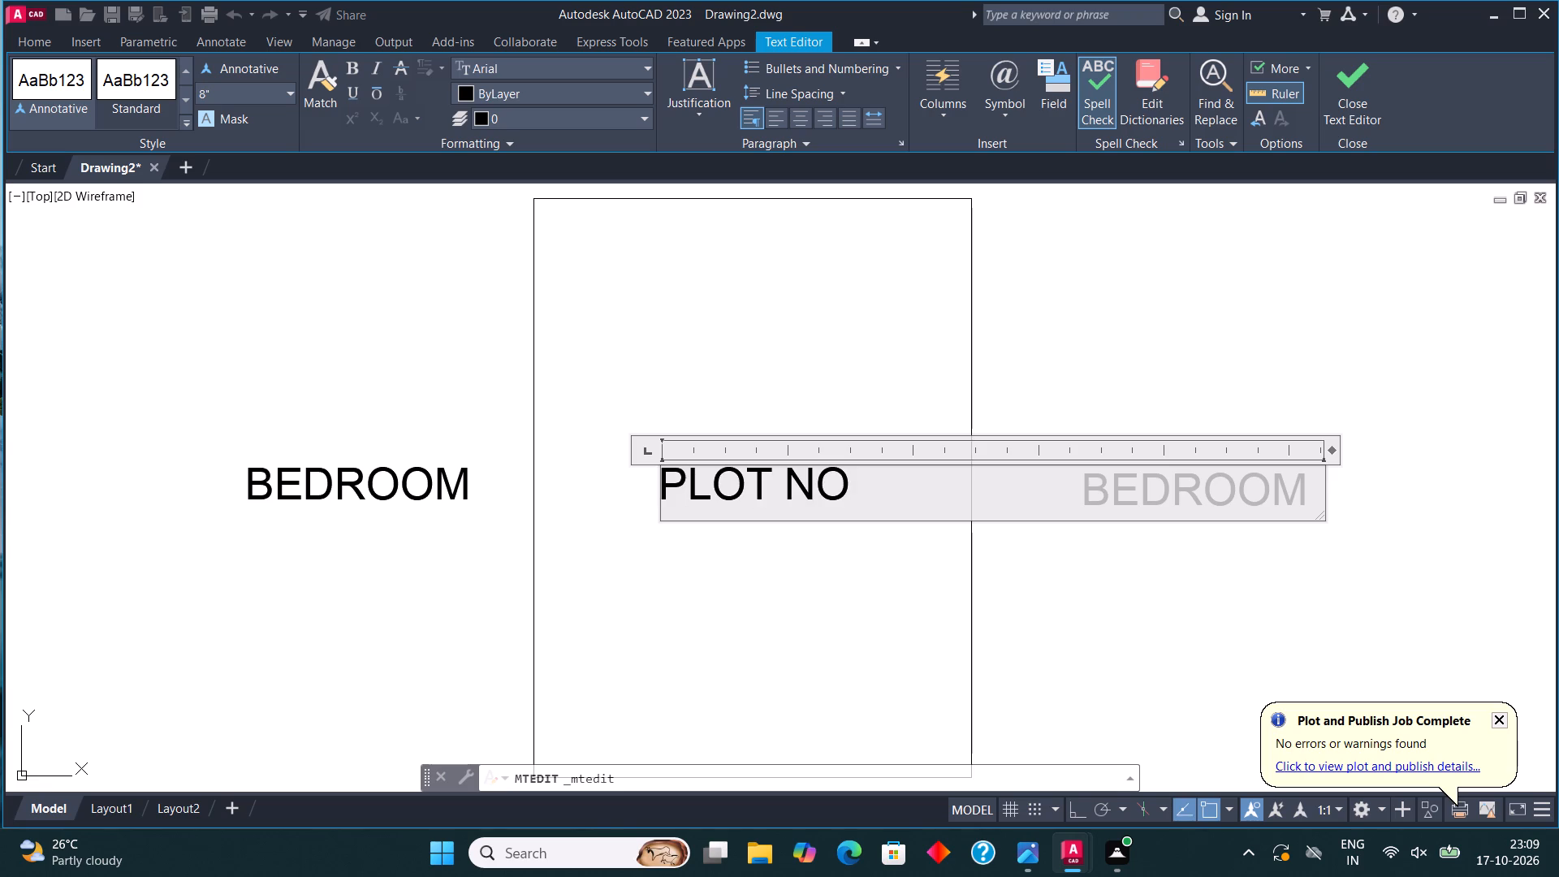
pyautogui.press('.')
pyautogui.press('space')
pyautogui.write('56')
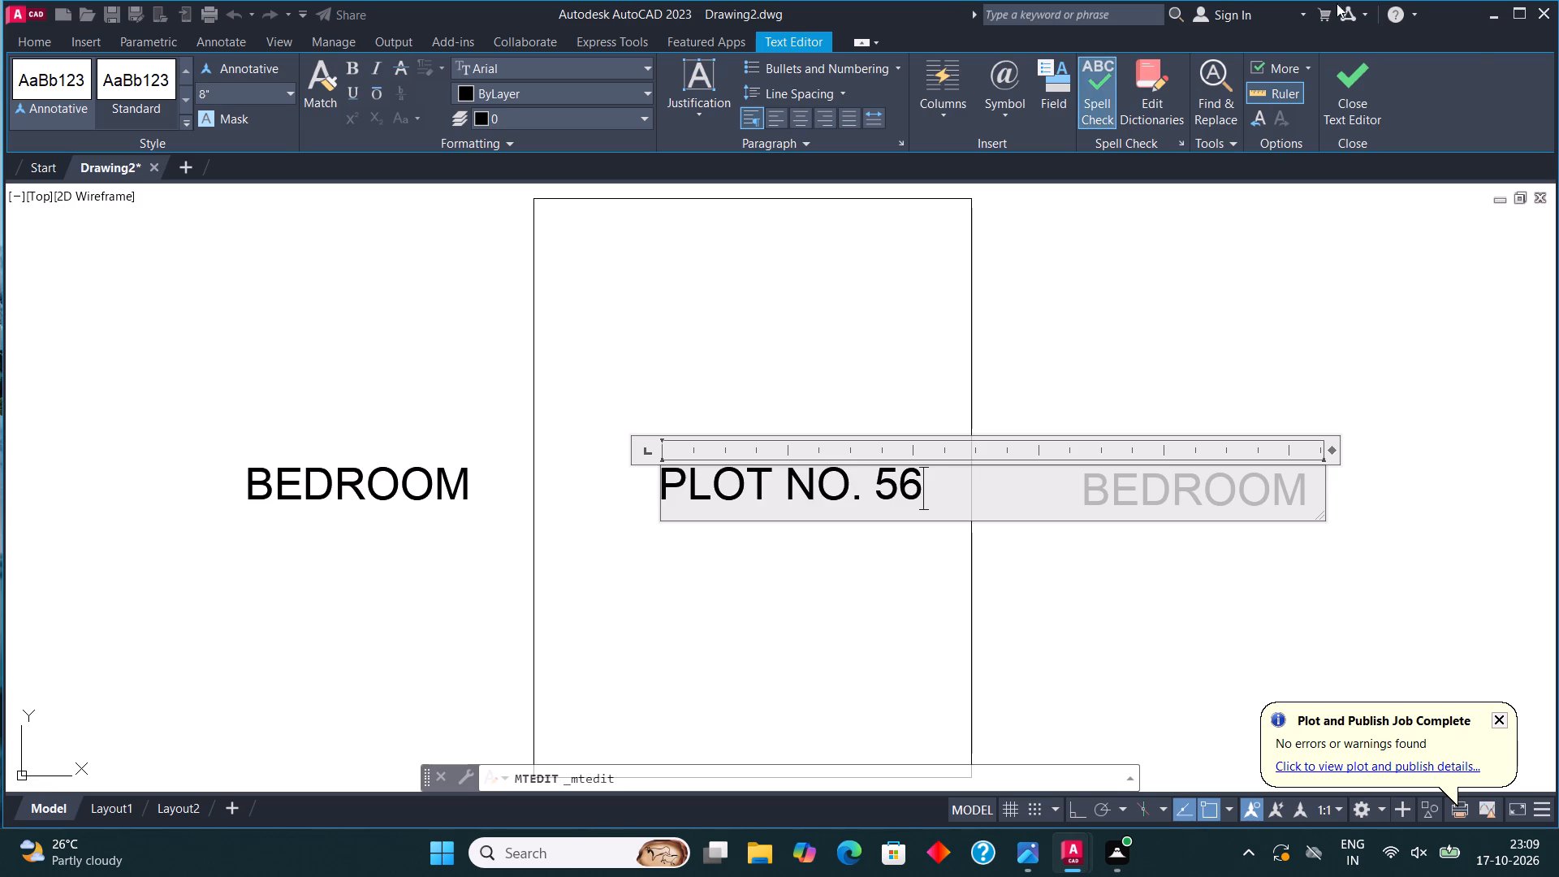
pyautogui.click(1345, 79)
# Move the PLOT NO. 56 label slightly left so it sits centred across the smaller rectangle.
pyautogui.moveTo(823, 397); pyautogui.dragTo(760, 472)
pyautogui.click(697, 544)
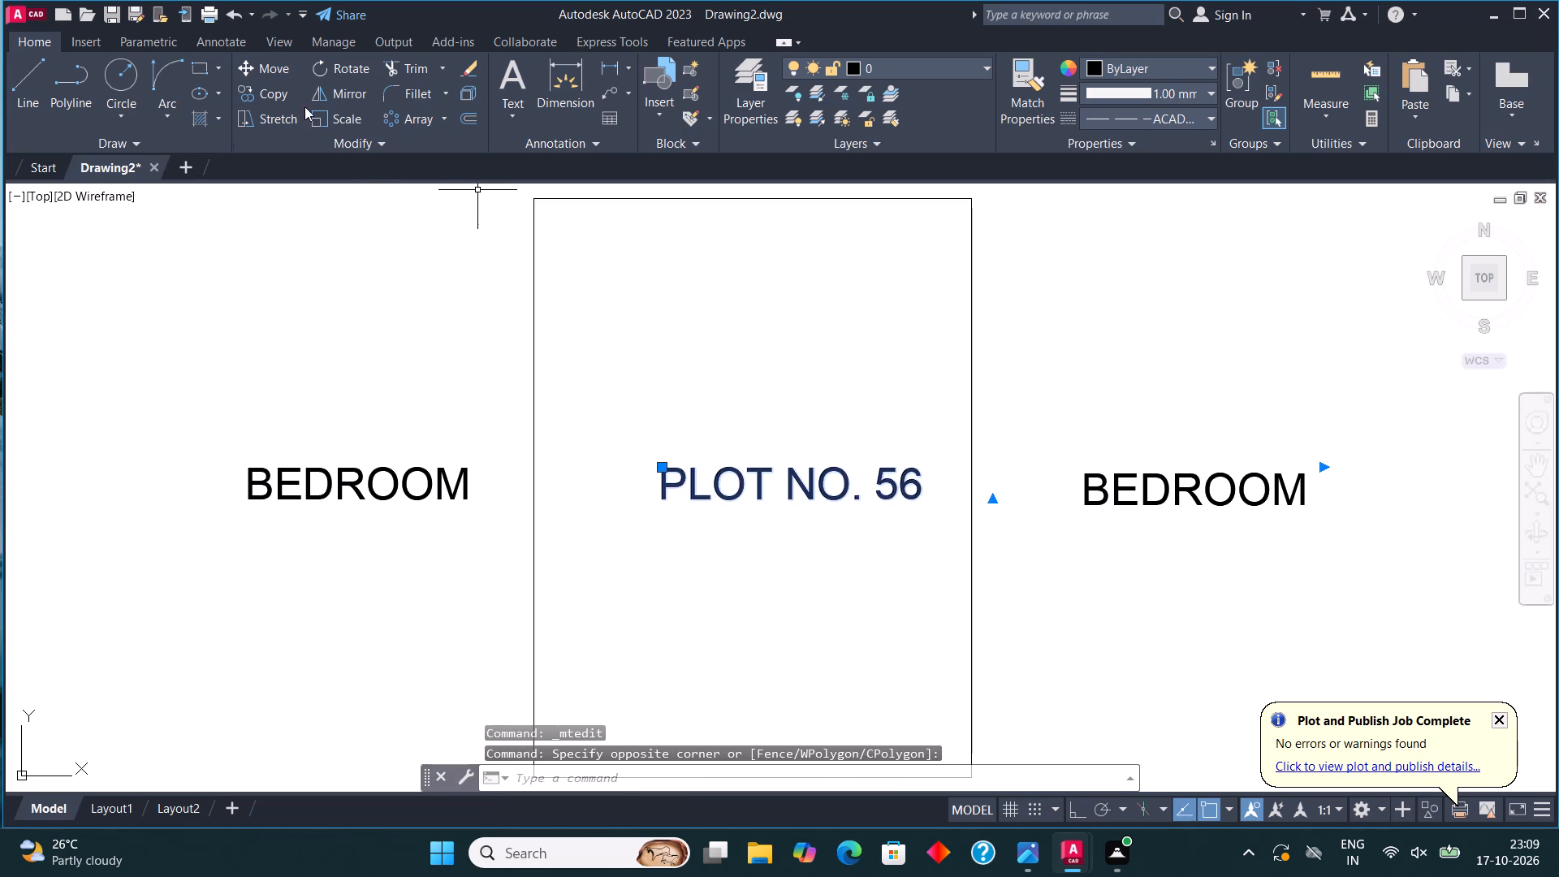
pyautogui.click(263, 72)
pyautogui.click(800, 508)
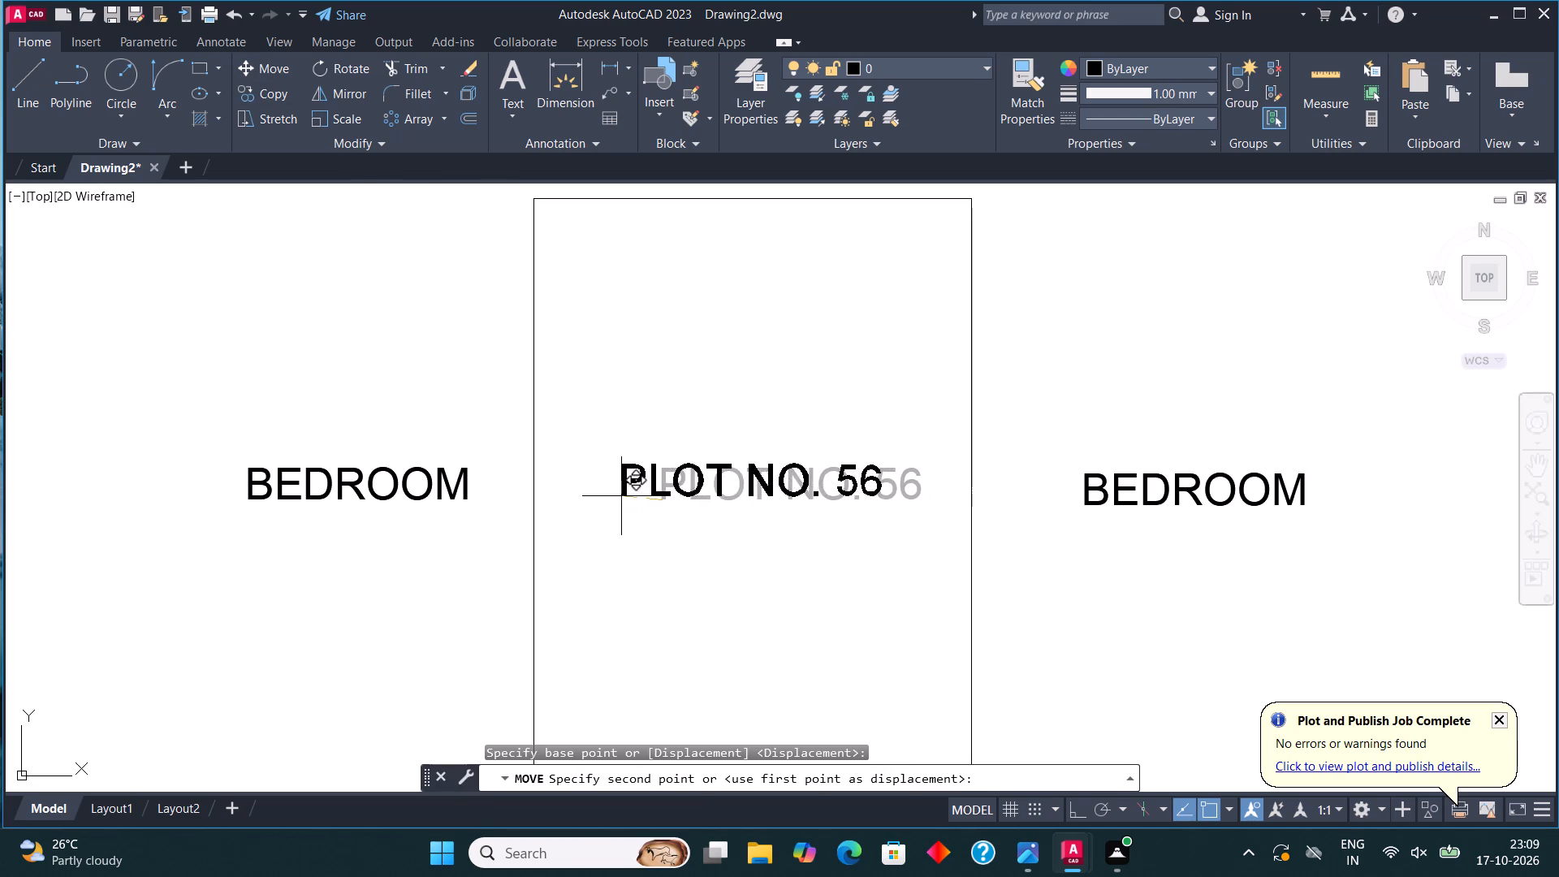
pyautogui.click(621, 497)
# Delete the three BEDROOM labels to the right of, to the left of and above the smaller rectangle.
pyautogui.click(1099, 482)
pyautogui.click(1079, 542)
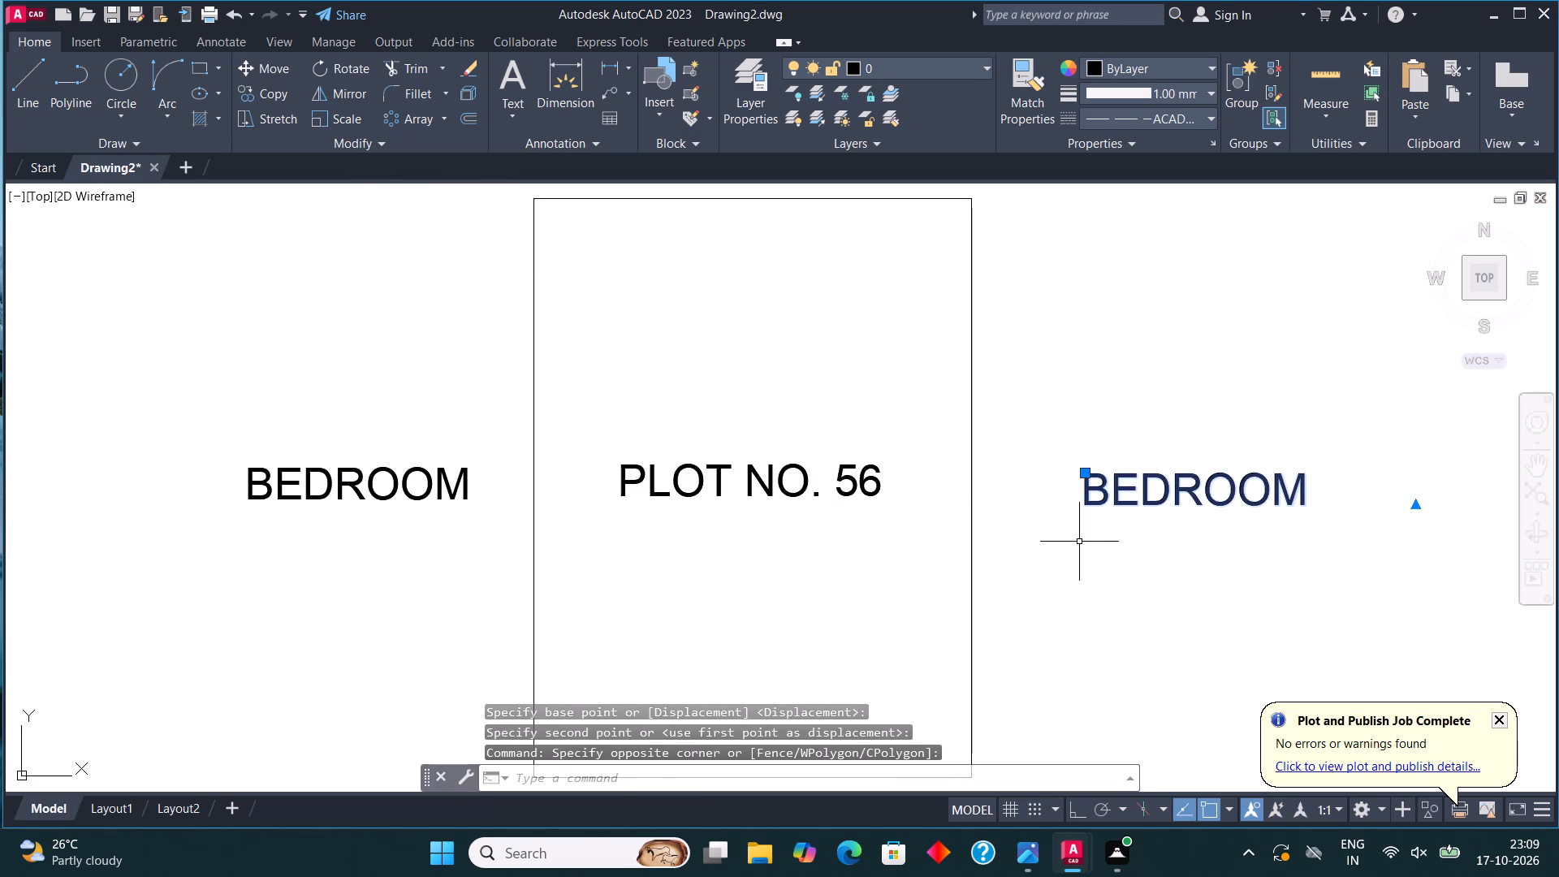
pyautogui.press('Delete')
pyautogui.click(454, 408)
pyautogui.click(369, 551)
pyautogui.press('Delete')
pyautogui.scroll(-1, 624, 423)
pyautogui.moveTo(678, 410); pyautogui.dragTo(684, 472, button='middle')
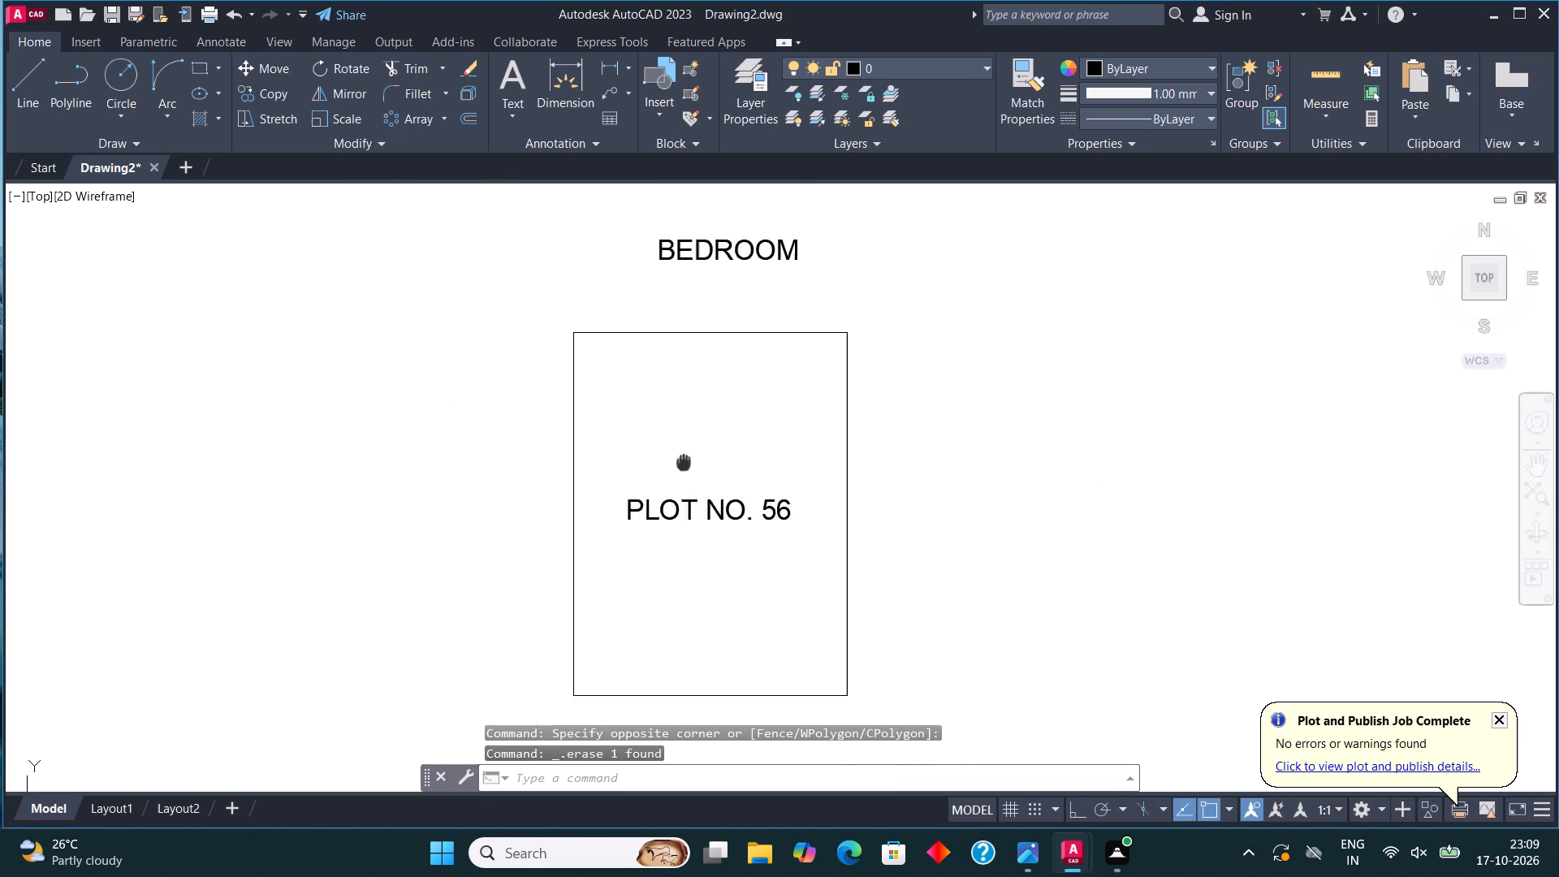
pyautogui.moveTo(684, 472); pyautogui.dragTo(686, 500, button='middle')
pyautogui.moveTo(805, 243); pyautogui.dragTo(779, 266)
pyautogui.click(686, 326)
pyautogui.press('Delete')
# Copy the PLOT NO. 56 label to the right of, to the left of and above the smaller rectangle with Ortho on.
pyautogui.moveTo(701, 607); pyautogui.dragTo(679, 531)
pyautogui.moveTo(637, 411); pyautogui.dragTo(641, 423)
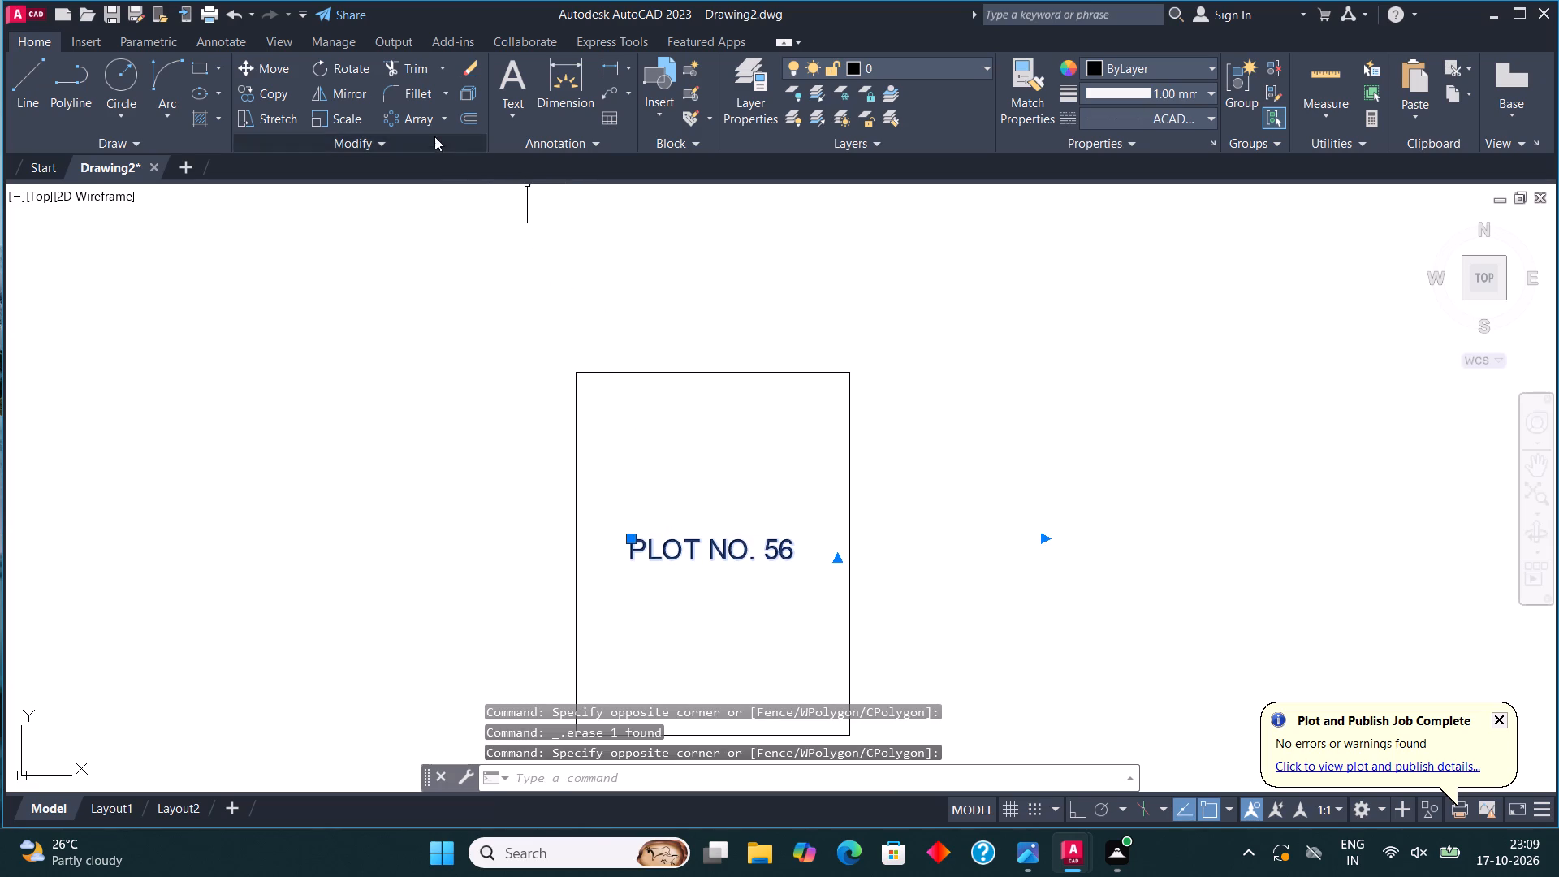
pyautogui.click(257, 93)
pyautogui.click(697, 556)
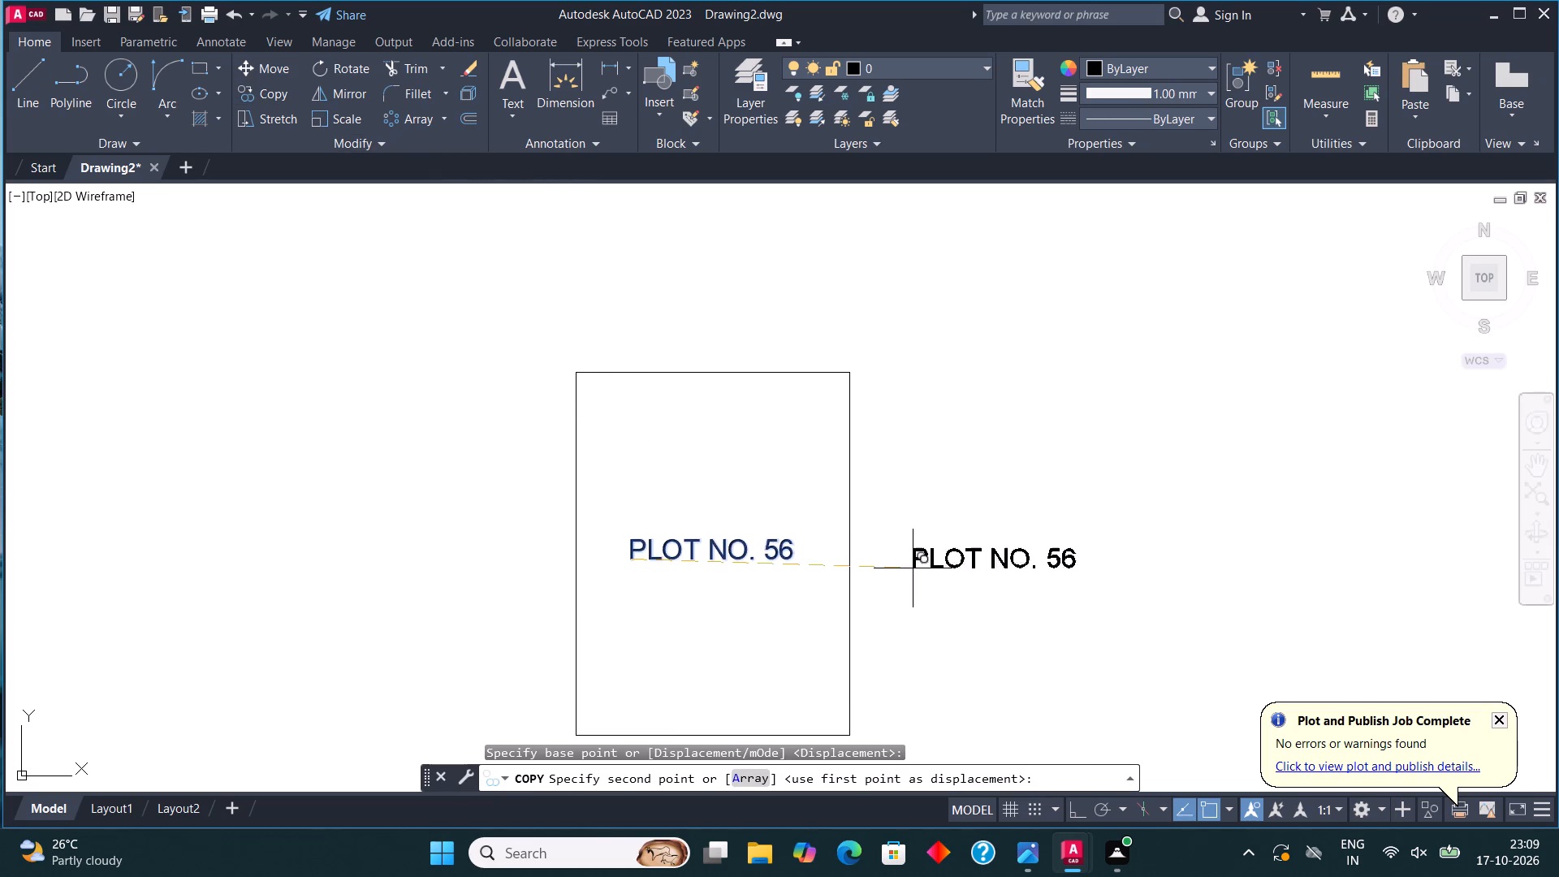
pyautogui.press('F8')
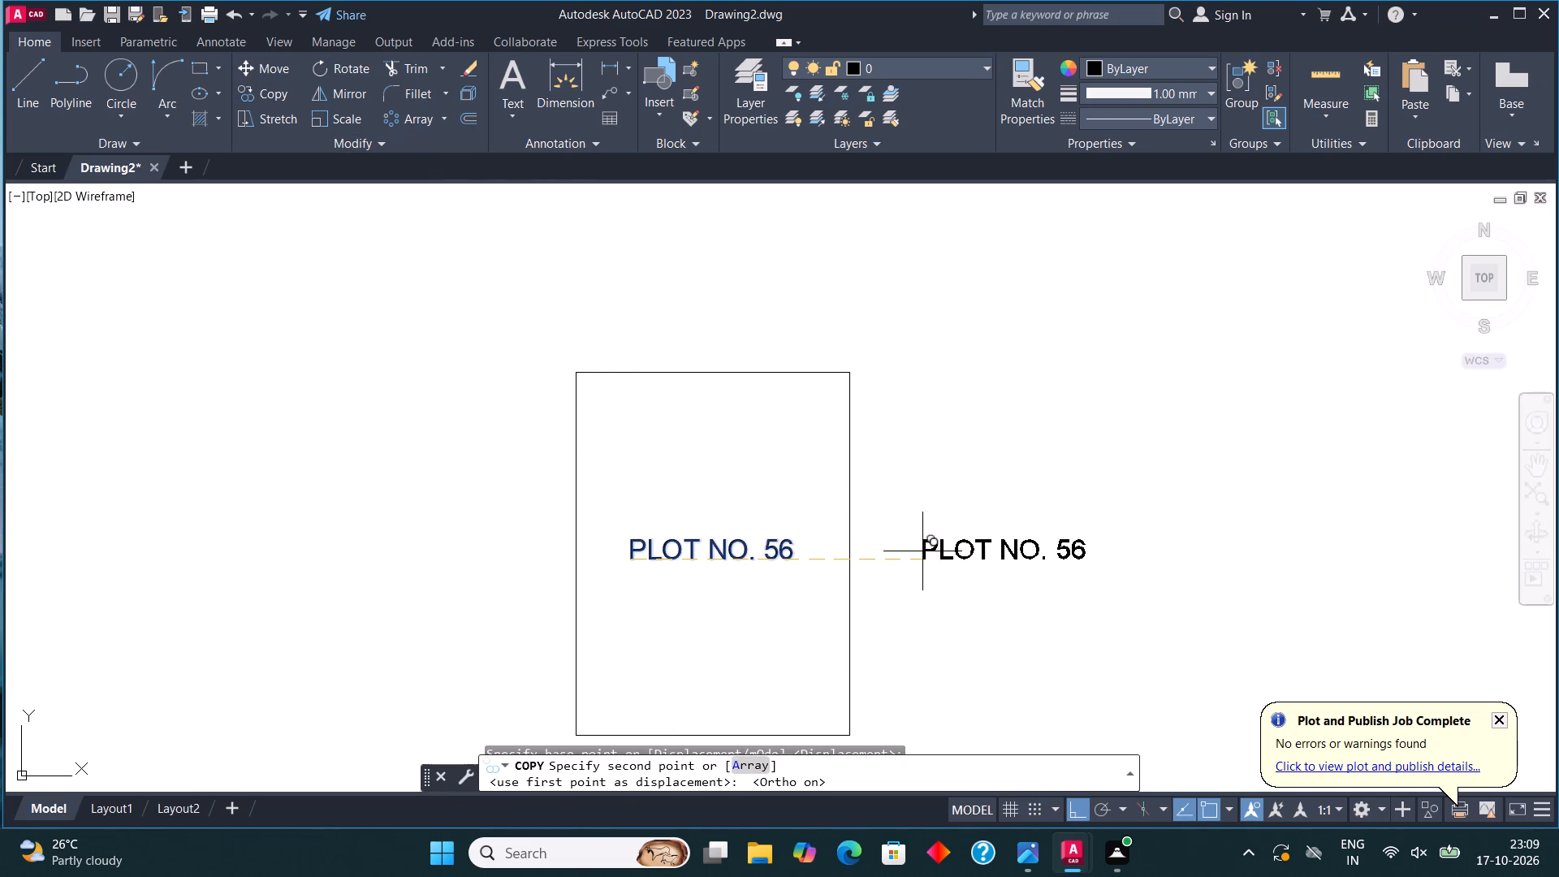
pyautogui.click(950, 551)
pyautogui.click(348, 547)
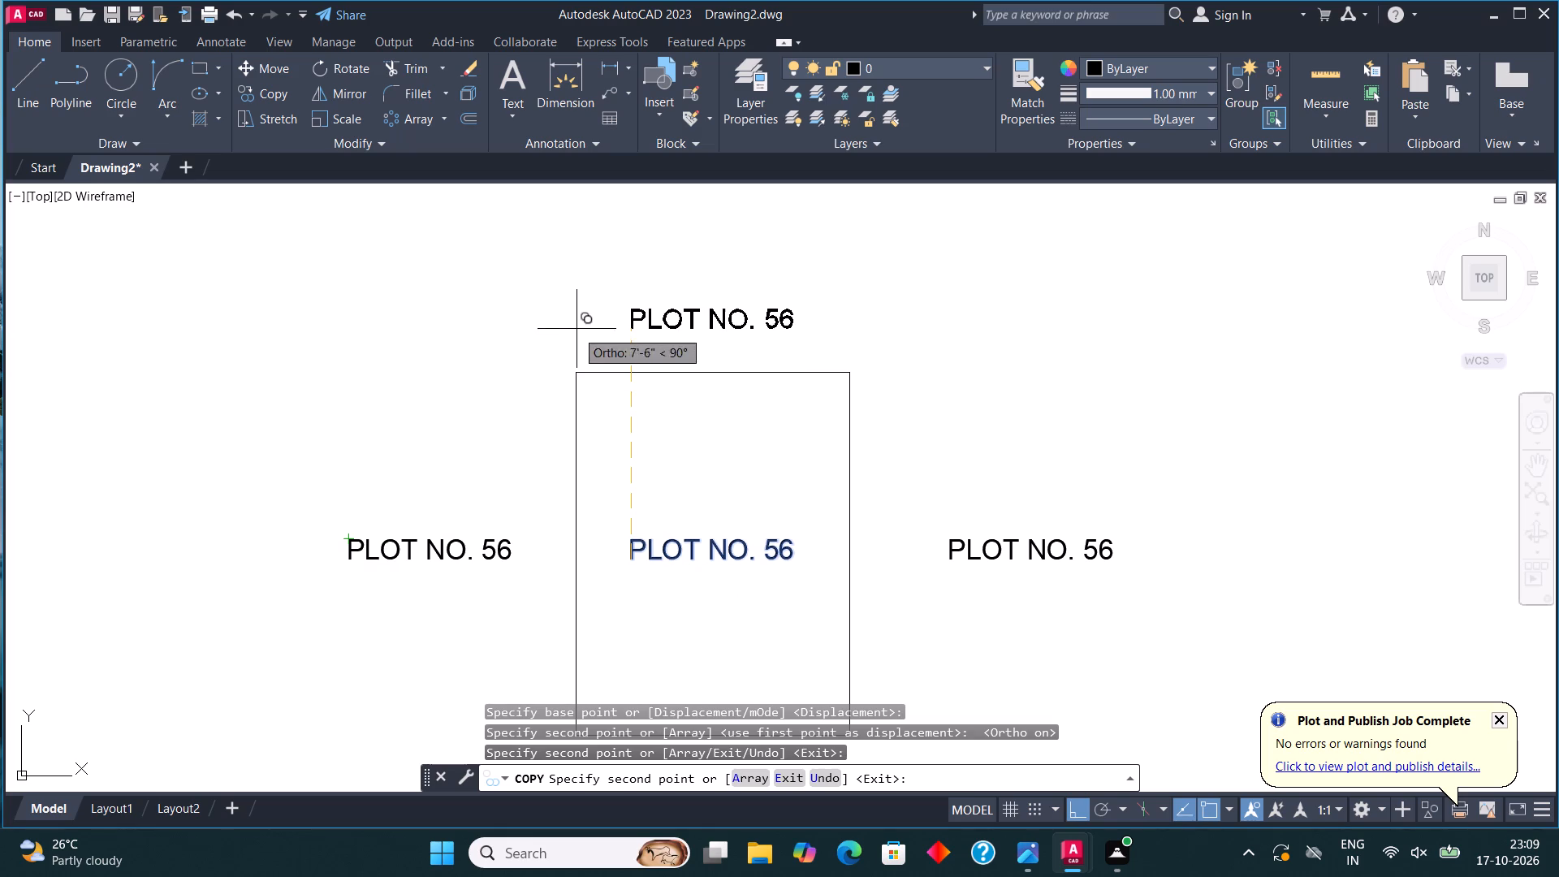
pyautogui.click(635, 276)
pyautogui.press('Escape')
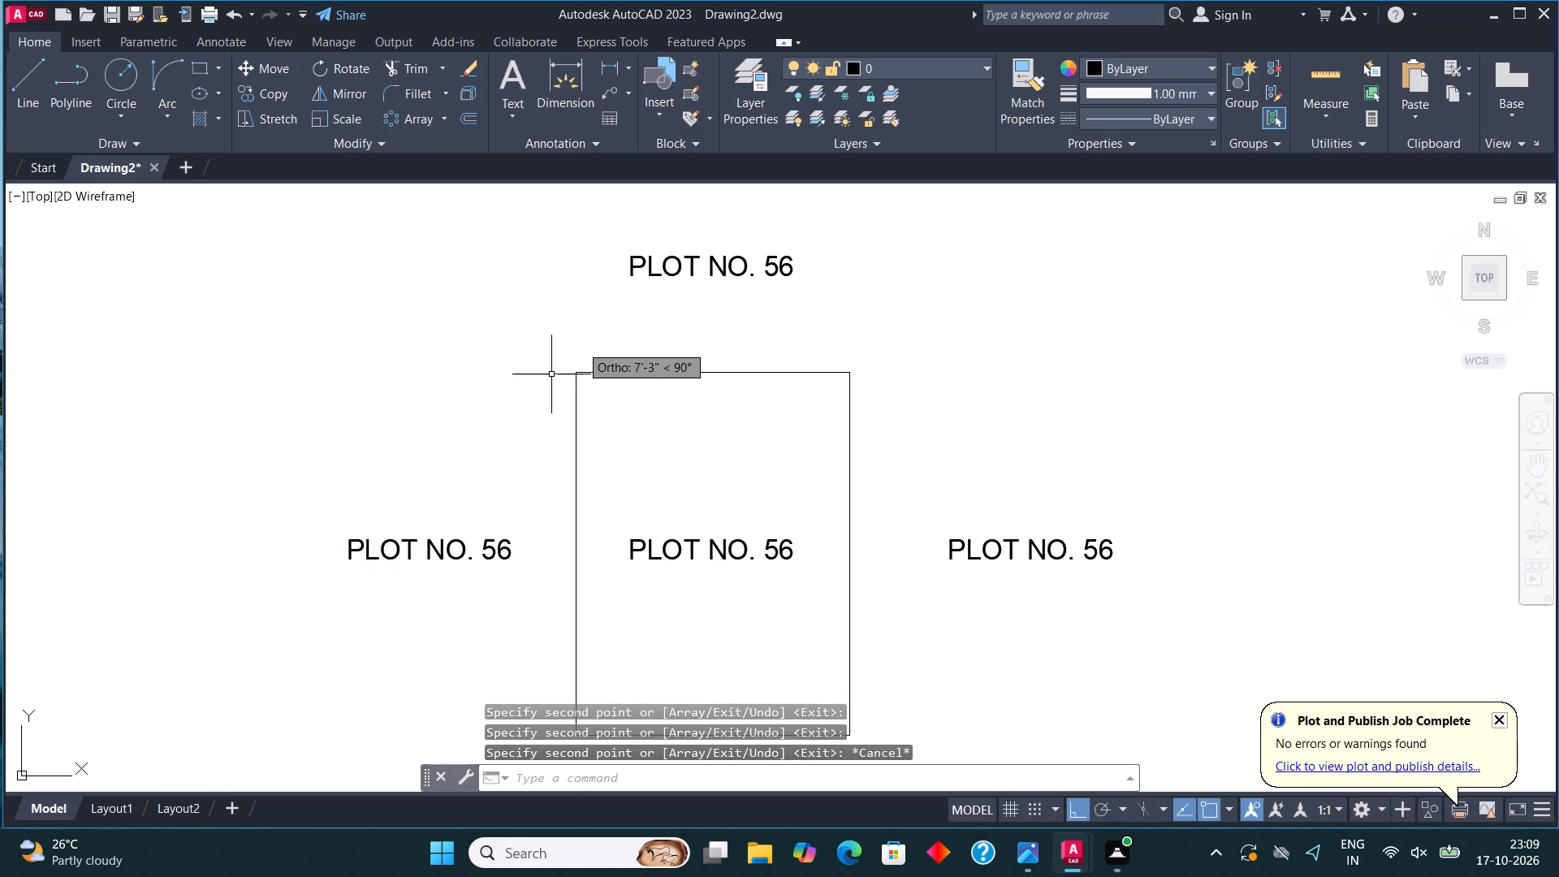
# Add a second line reading PART, indented with spaces, to the PLOT NO. 56 label left of the smaller rectangle.
pyautogui.click(473, 548)
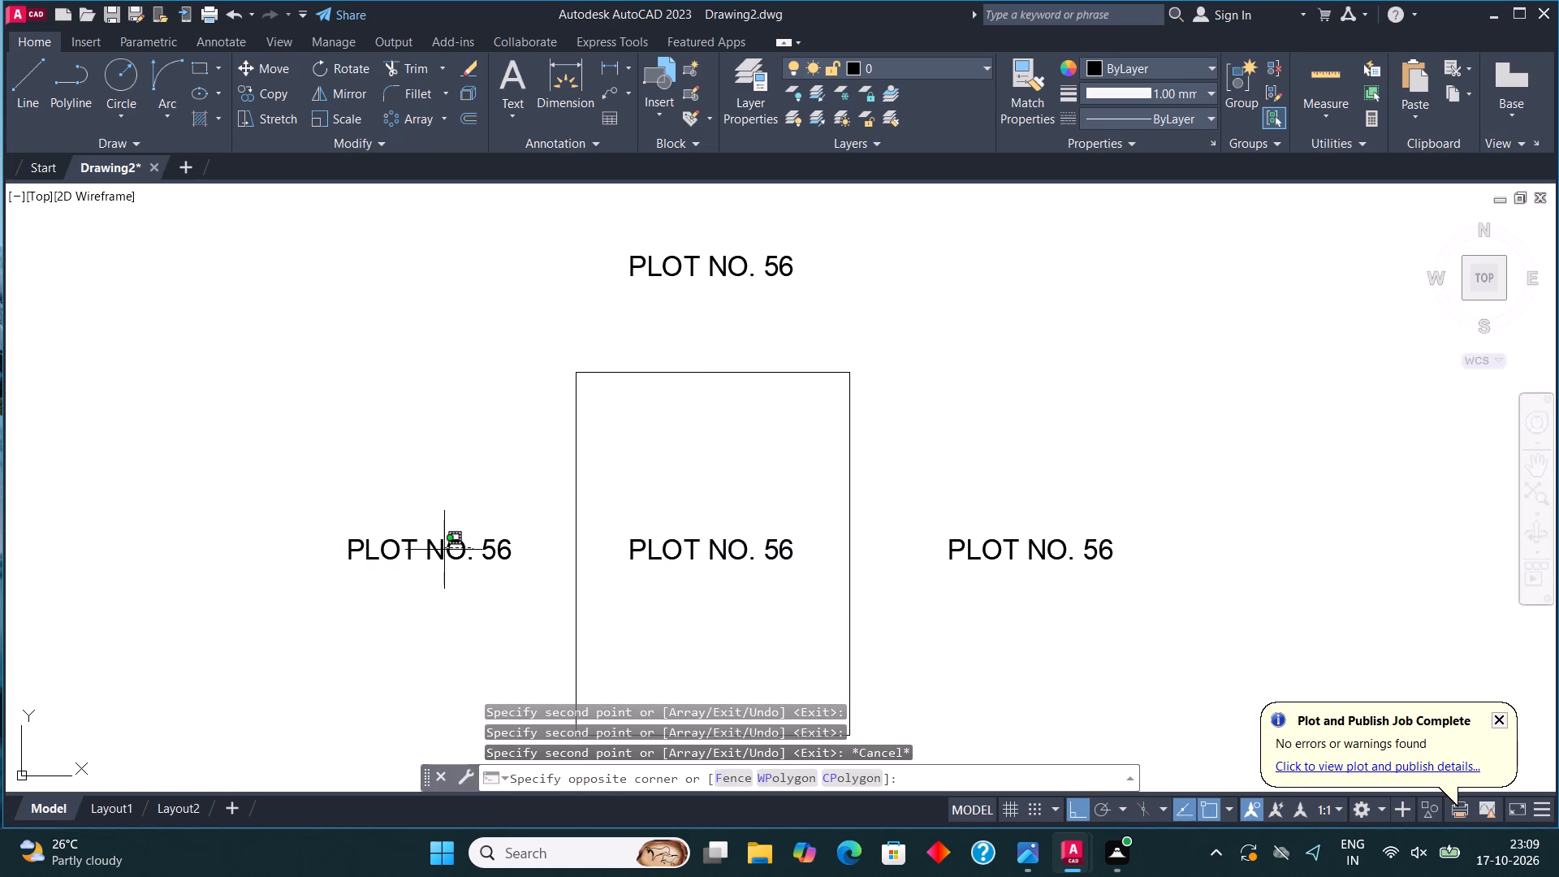
pyautogui.click(443, 550)
pyautogui.rightClick(440, 550)
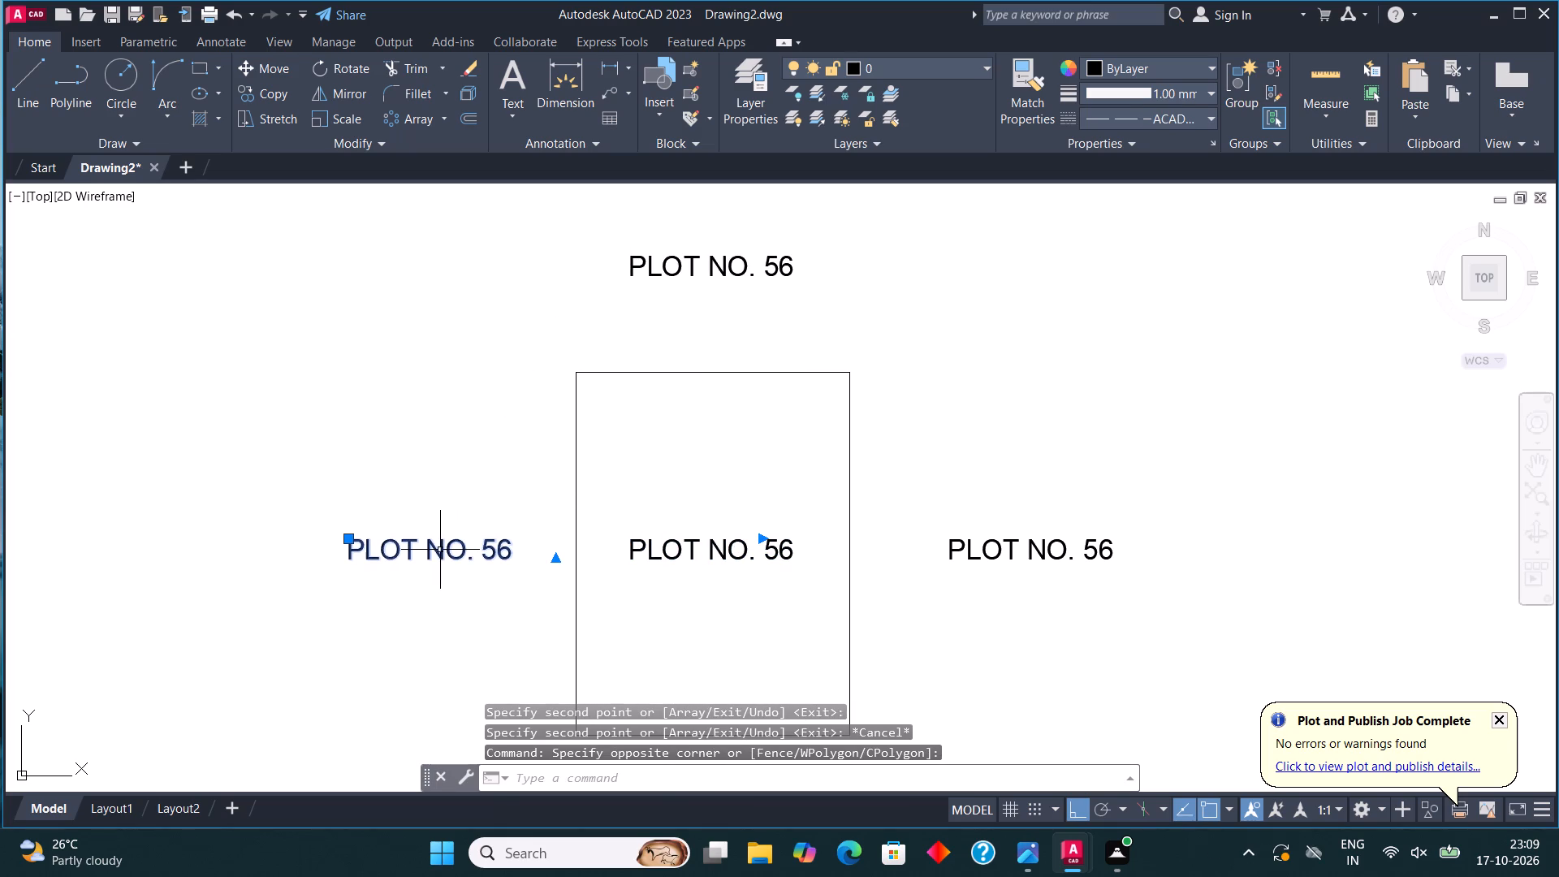
pyautogui.click(528, 325)
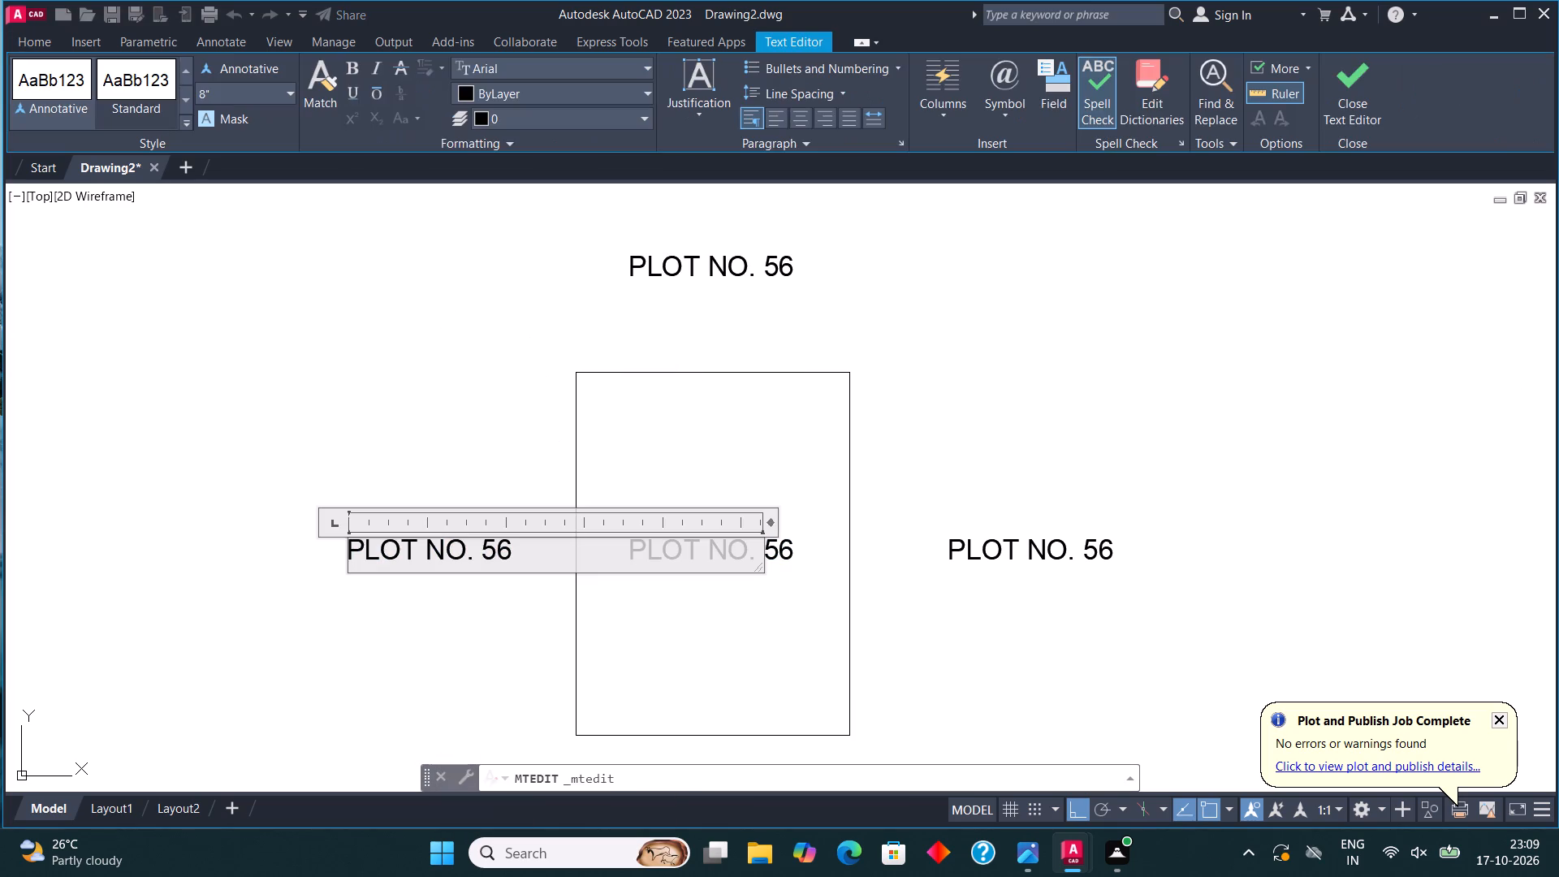
pyautogui.click(524, 556)
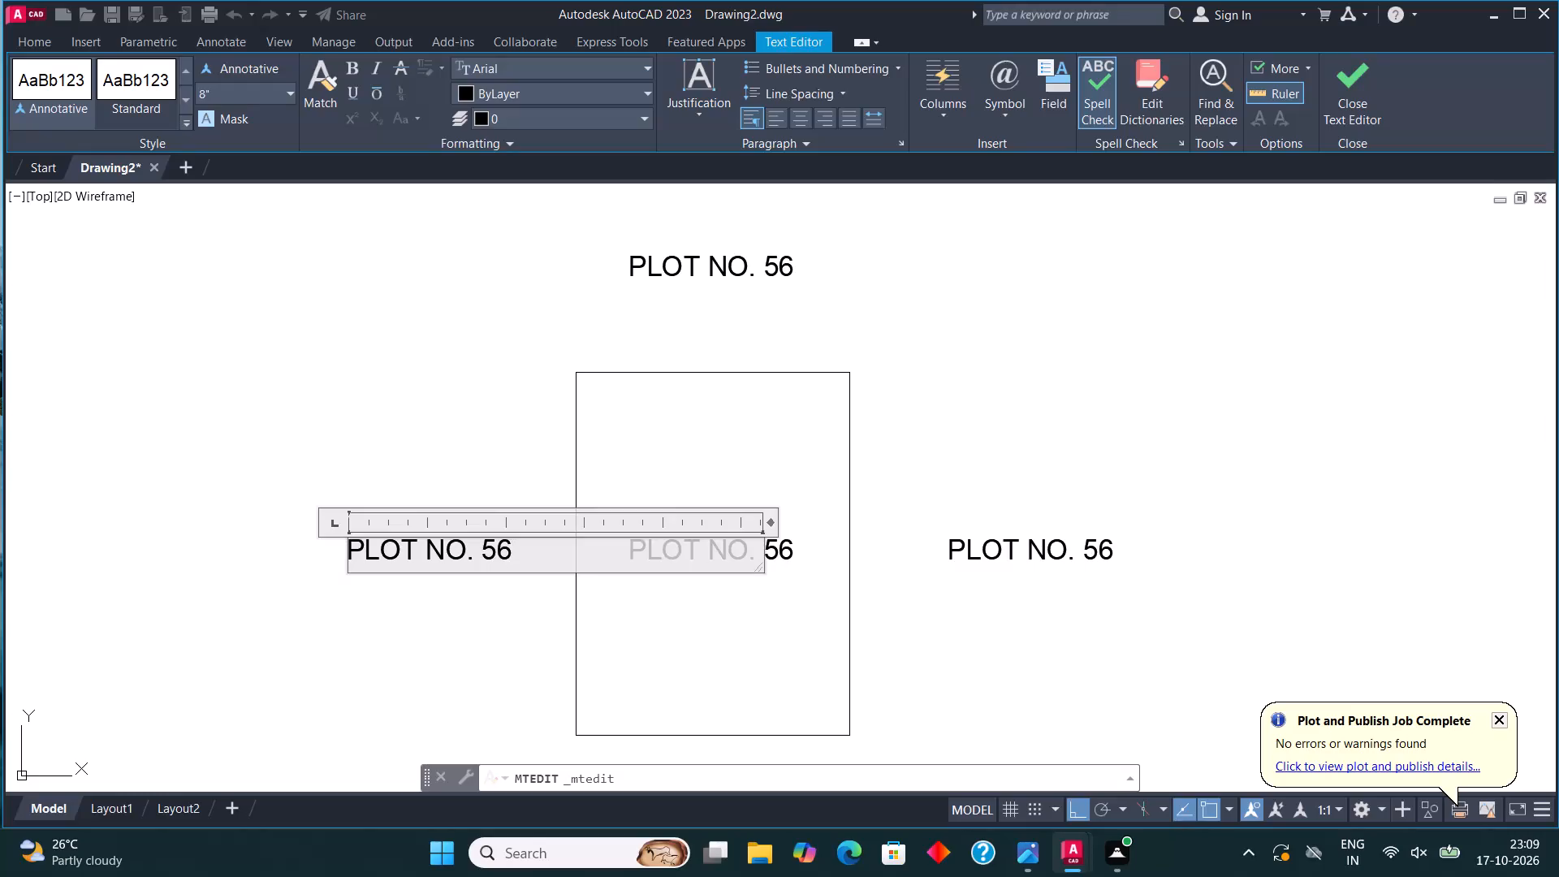
pyautogui.press('Return')
pyautogui.write('PART')
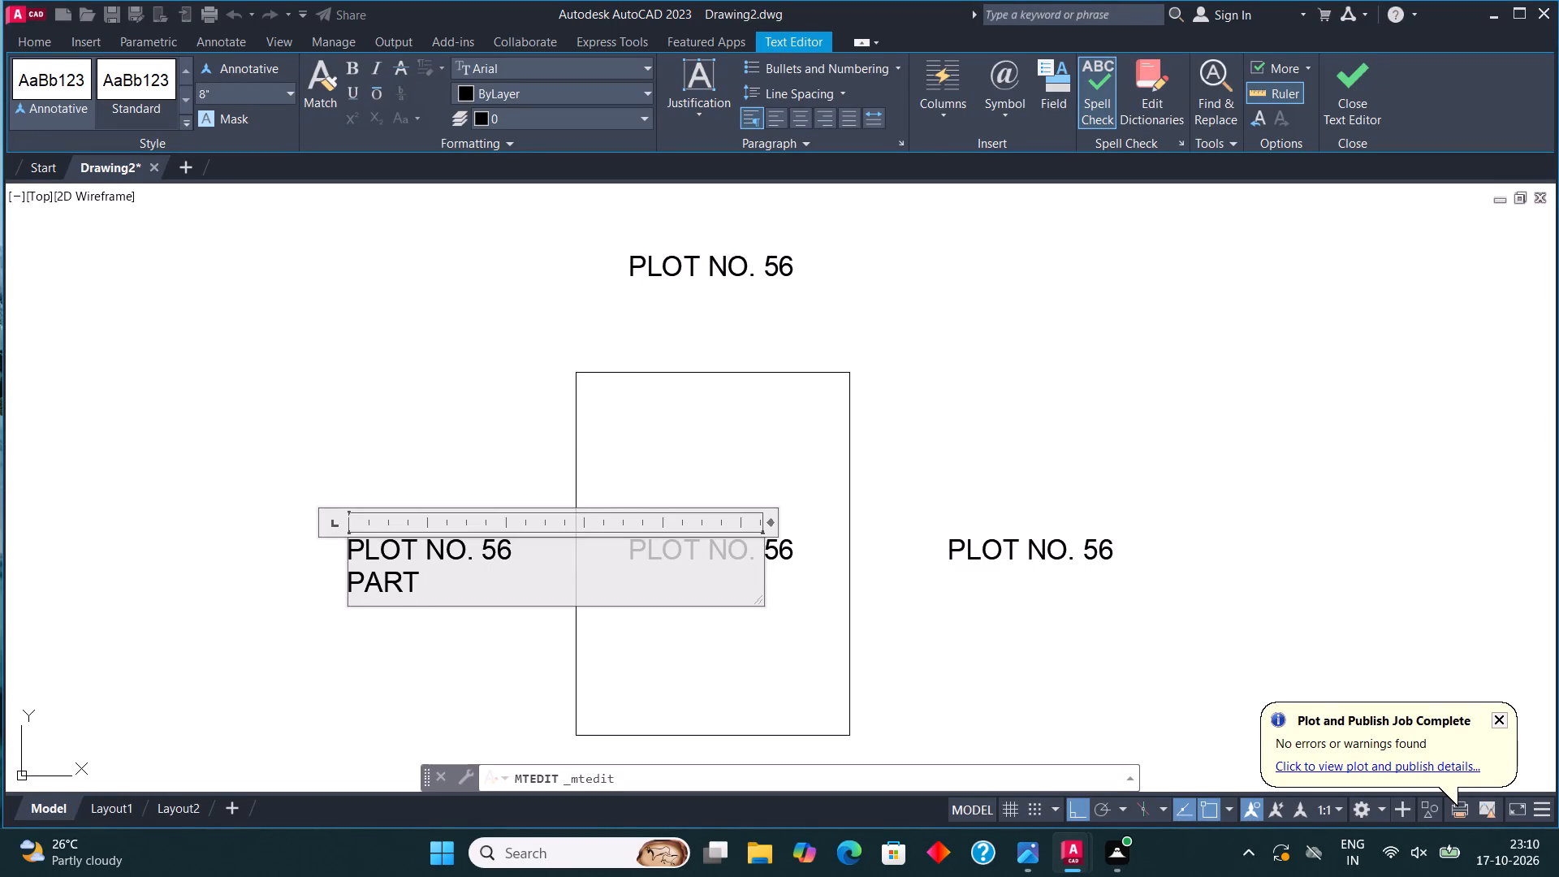
pyautogui.click(348, 577)
pyautogui.press('space')
pyautogui.press('space')
pyautogui.press('space')
pyautogui.press('space')
pyautogui.click(1329, 87)
# Change the label to the right of the smaller rectangle to read PLOT NO. 55.
pyautogui.scroll(-1, 641, 502)
pyautogui.scroll(1, 866, 548)
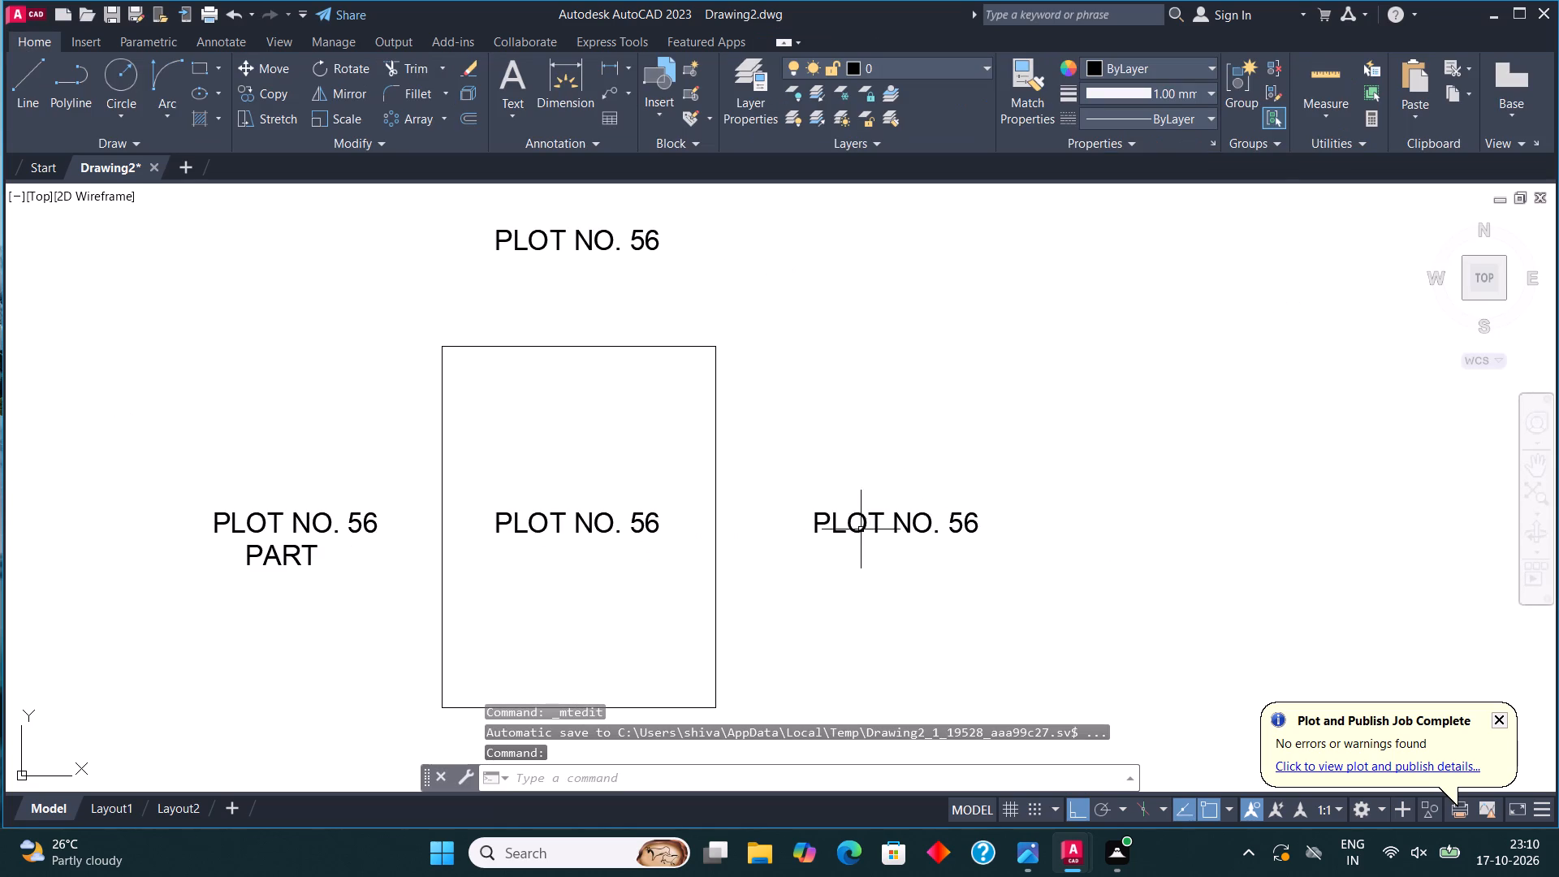
pyautogui.click(857, 517)
pyautogui.rightClick(856, 517)
pyautogui.click(939, 314)
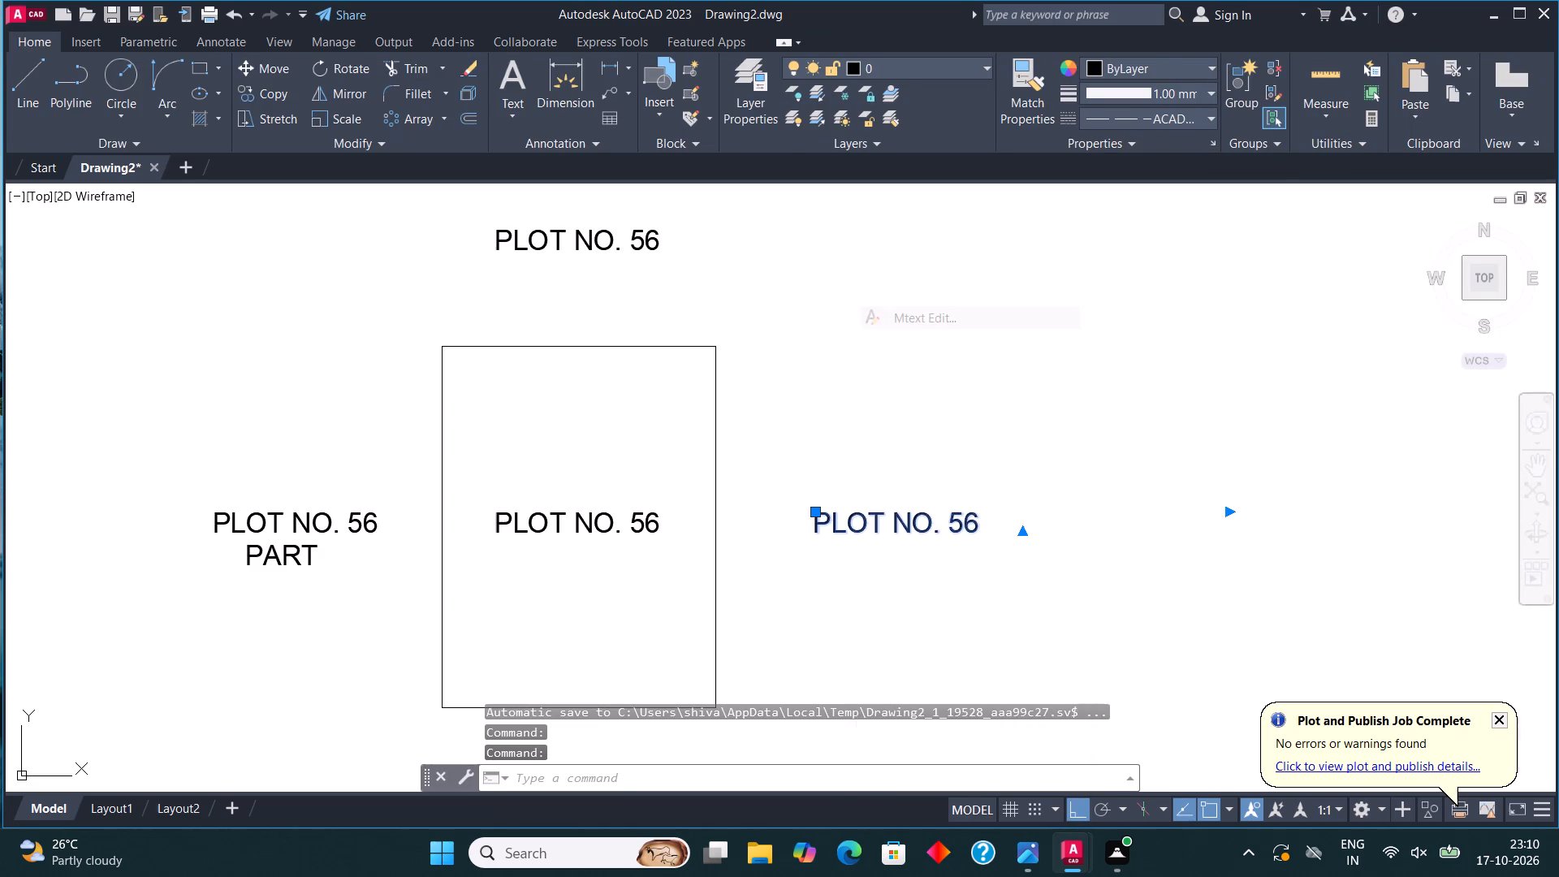
pyautogui.click(995, 538)
pyautogui.press('BackSpace')
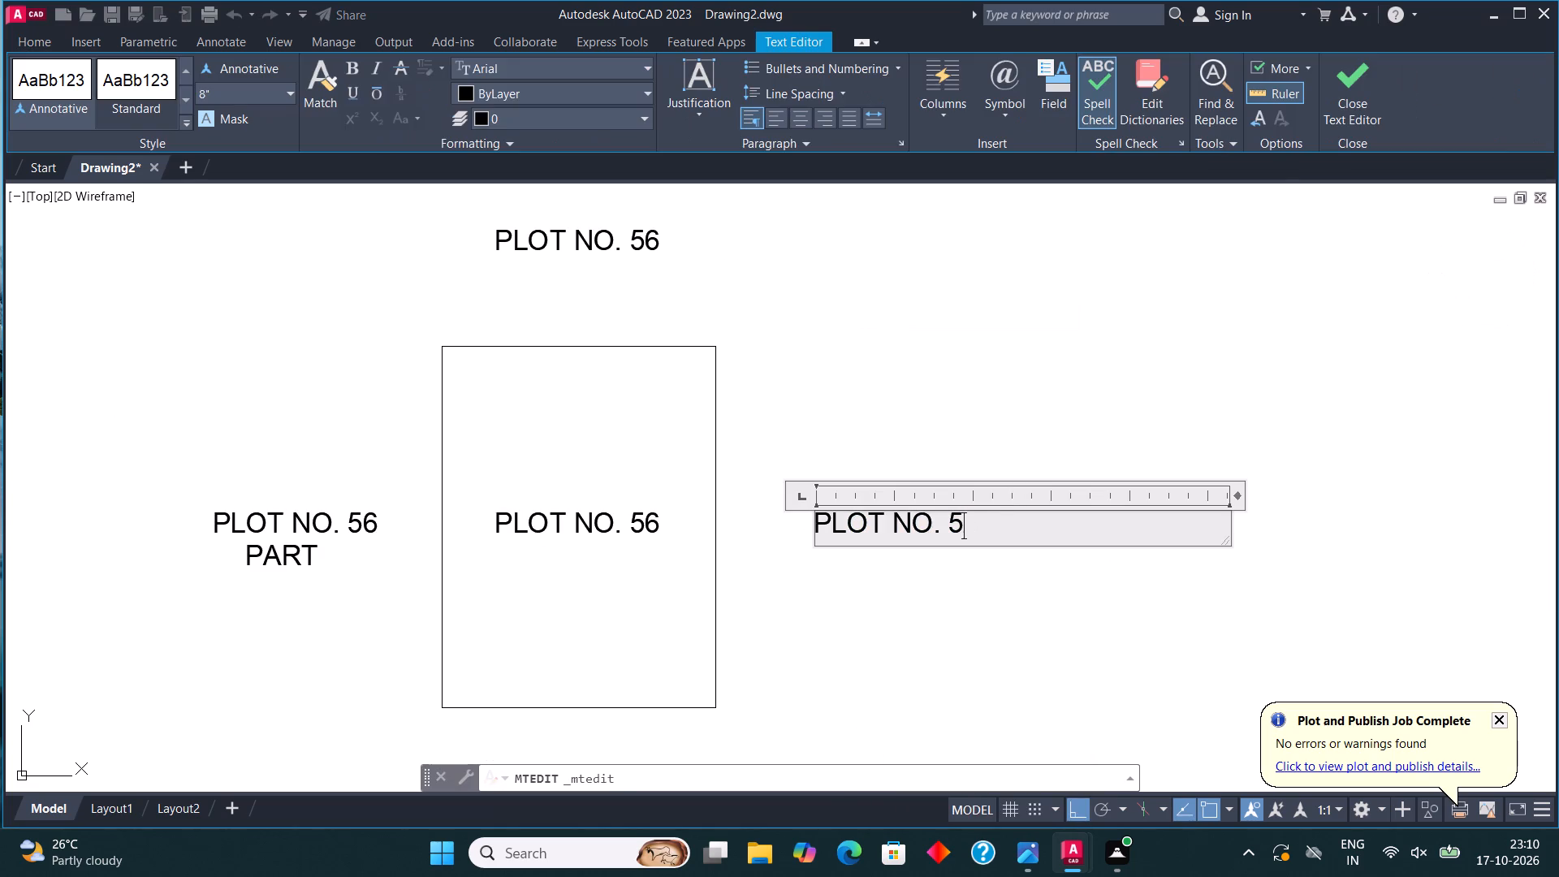
pyautogui.press('5')
pyautogui.click(1340, 84)
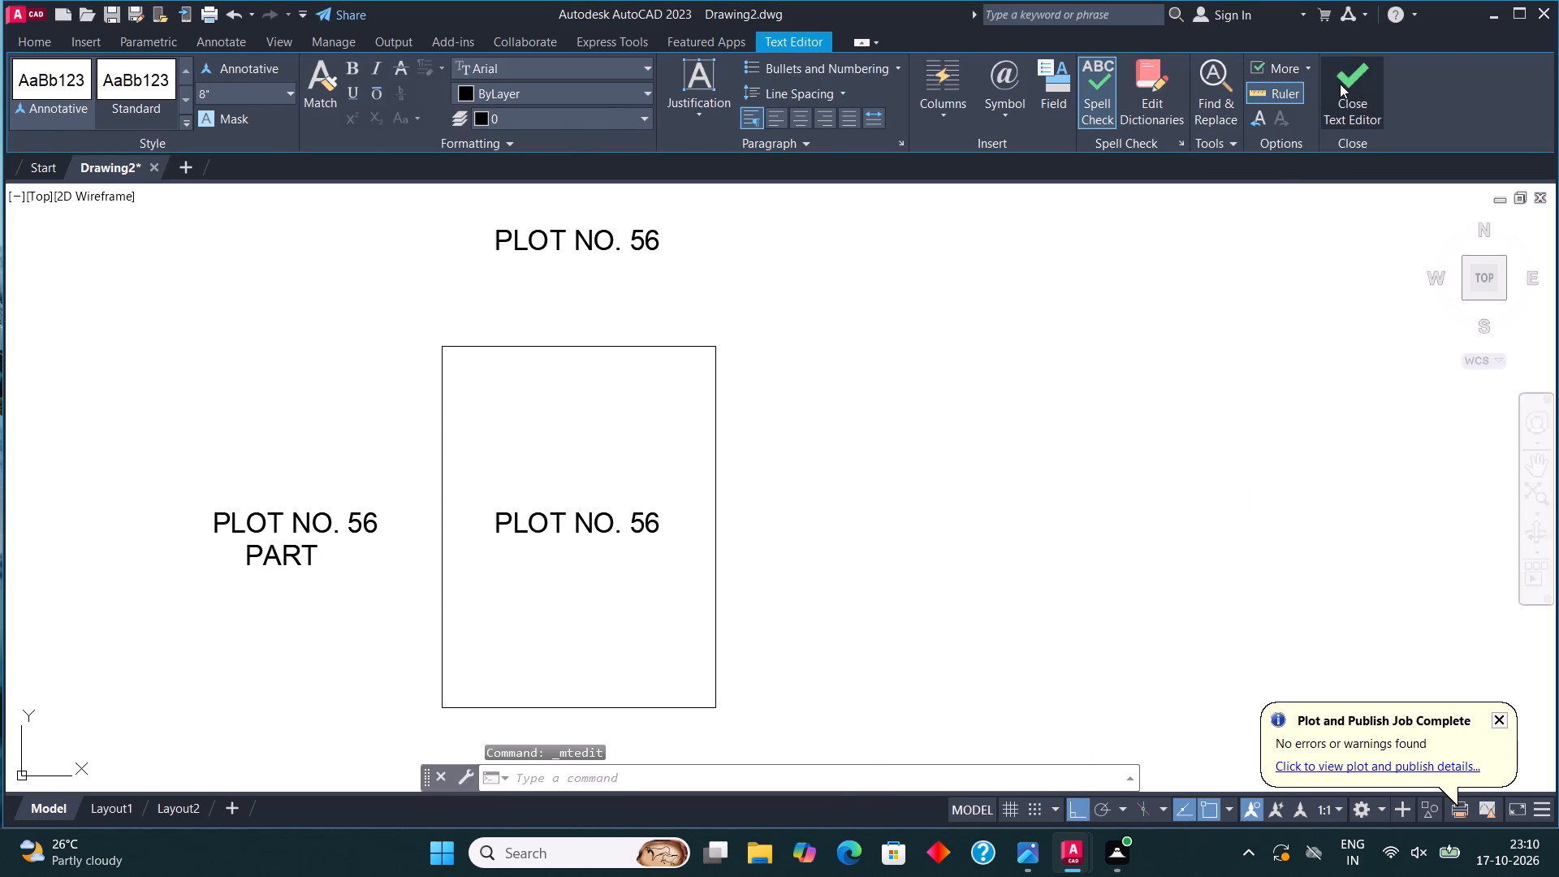
# Move the PLOT NO. 55 label horizontally closer to the smaller rectangle's right edge.
pyautogui.click(927, 525)
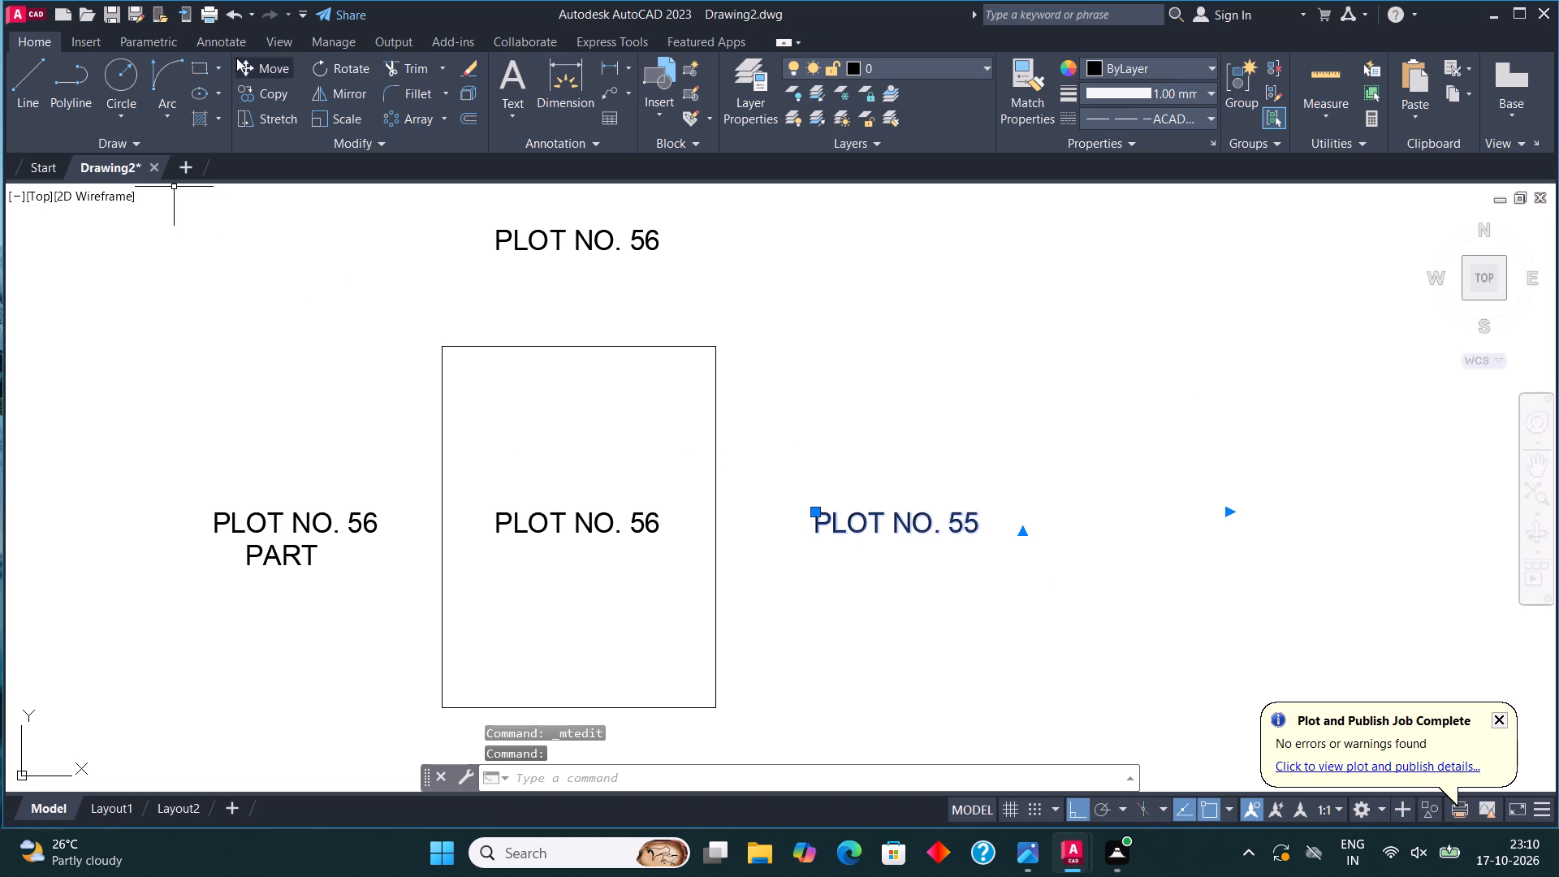
pyautogui.click(281, 63)
pyautogui.click(922, 535)
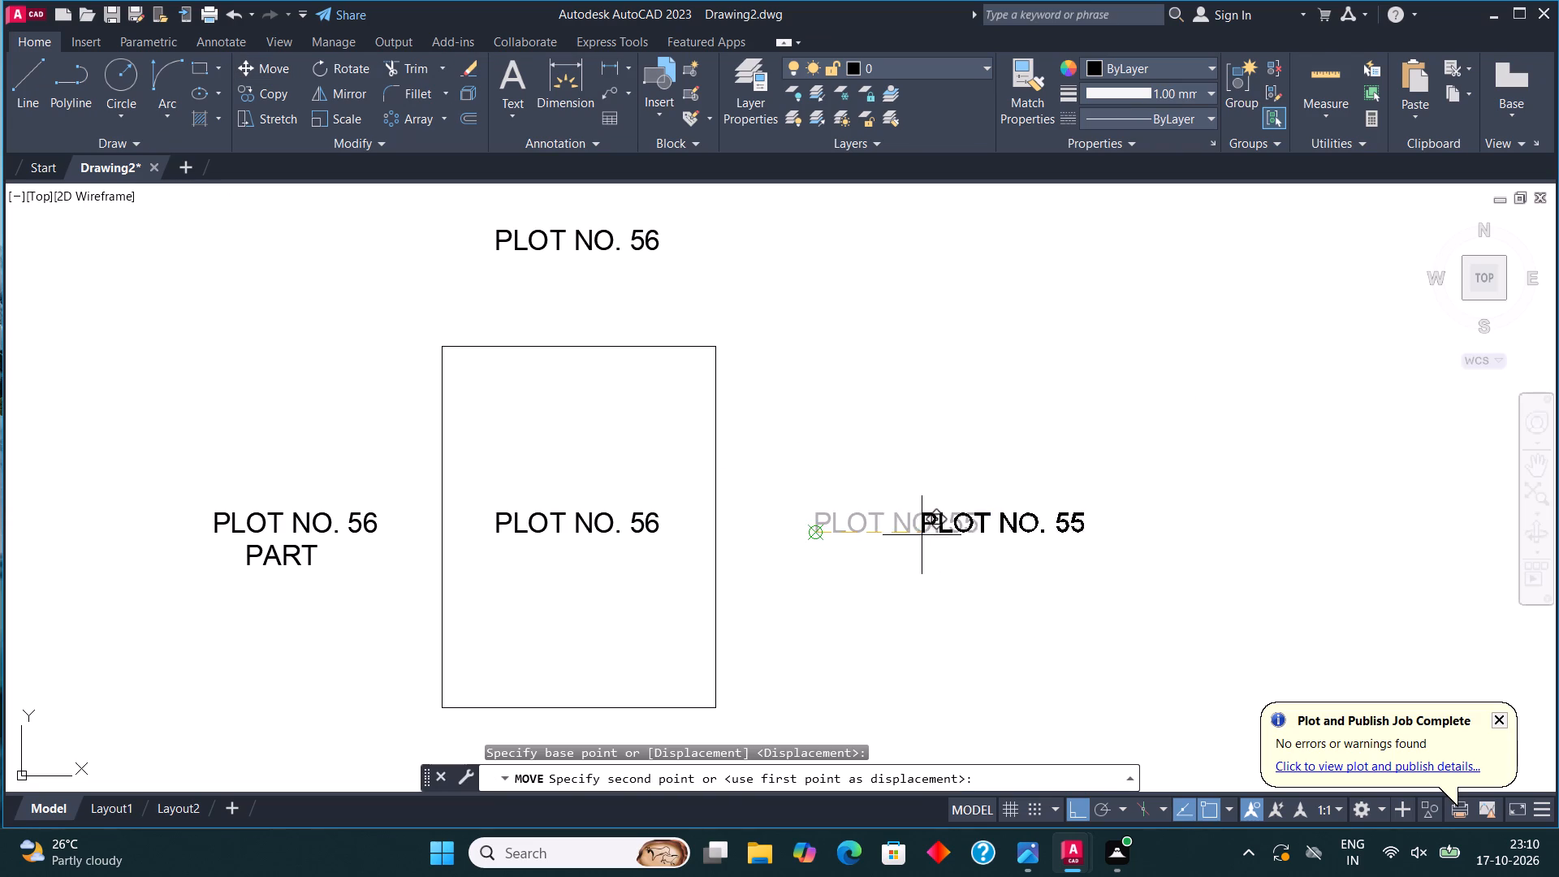
pyautogui.click(779, 542)
# Change the label above the smaller rectangle to read PLOT NO. 37.
pyautogui.moveTo(606, 266); pyautogui.dragTo(637, 370, button='middle')
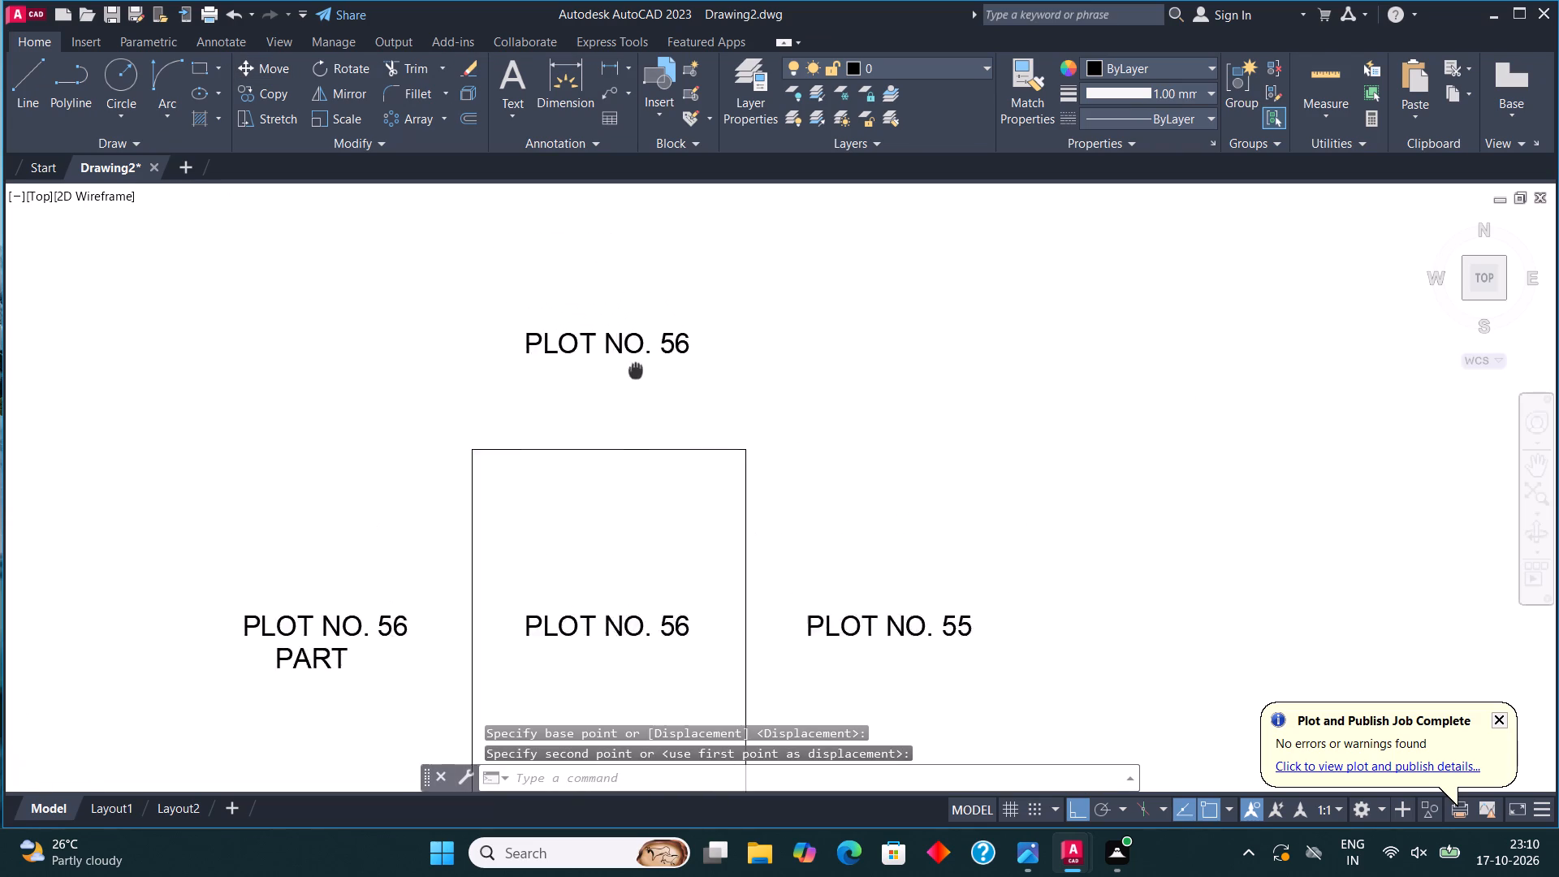
pyautogui.moveTo(637, 370); pyautogui.dragTo(664, 426, button='middle')
pyautogui.click(611, 404)
pyautogui.click(570, 394)
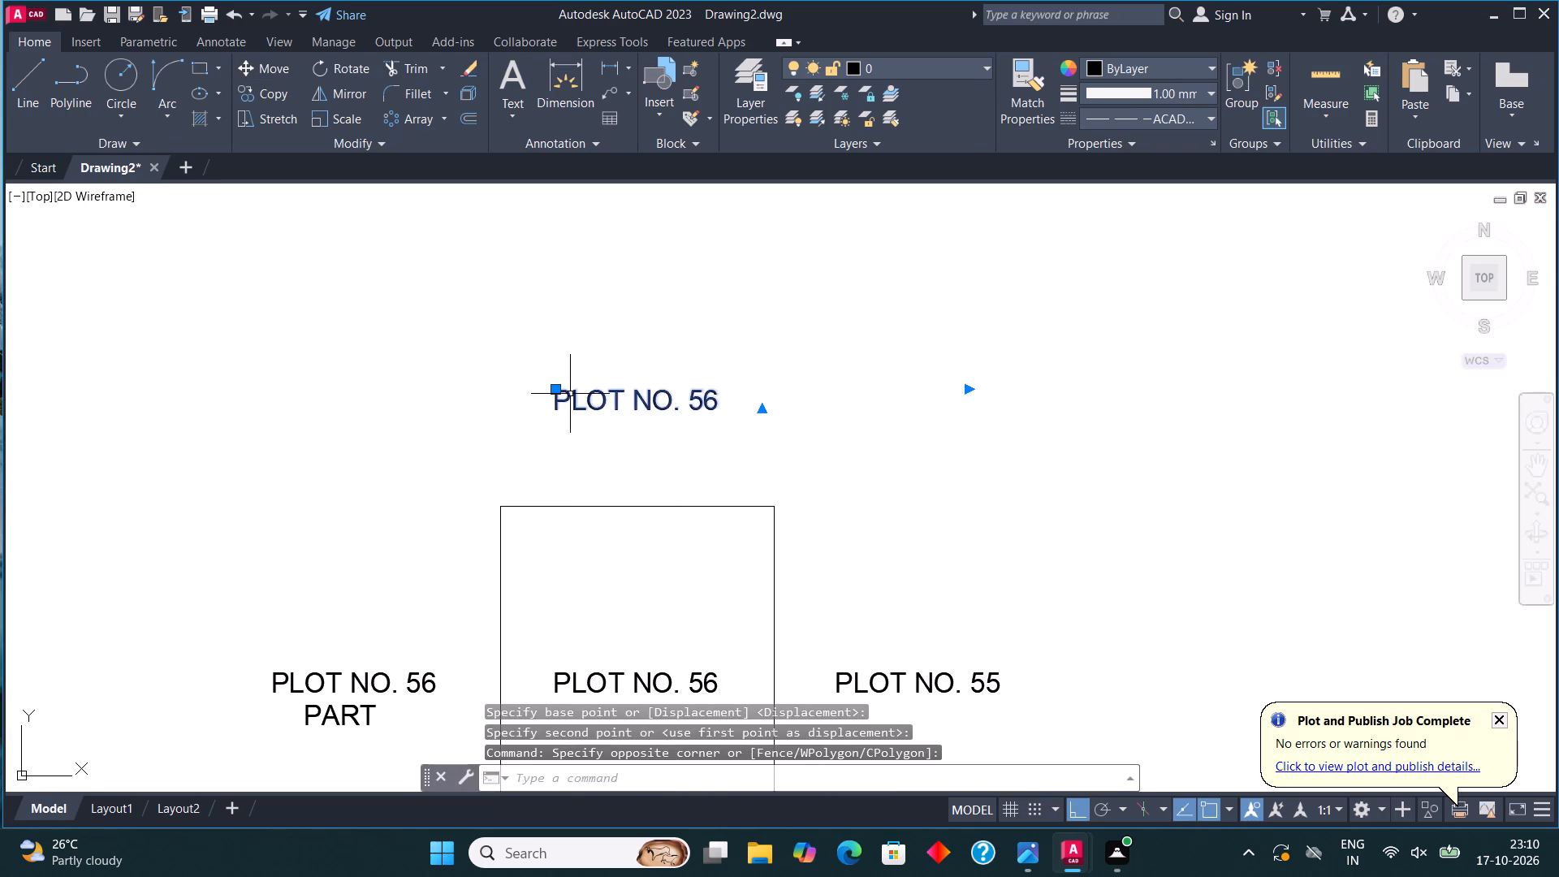
pyautogui.rightClick(568, 394)
pyautogui.click(645, 306)
pyautogui.click(736, 421)
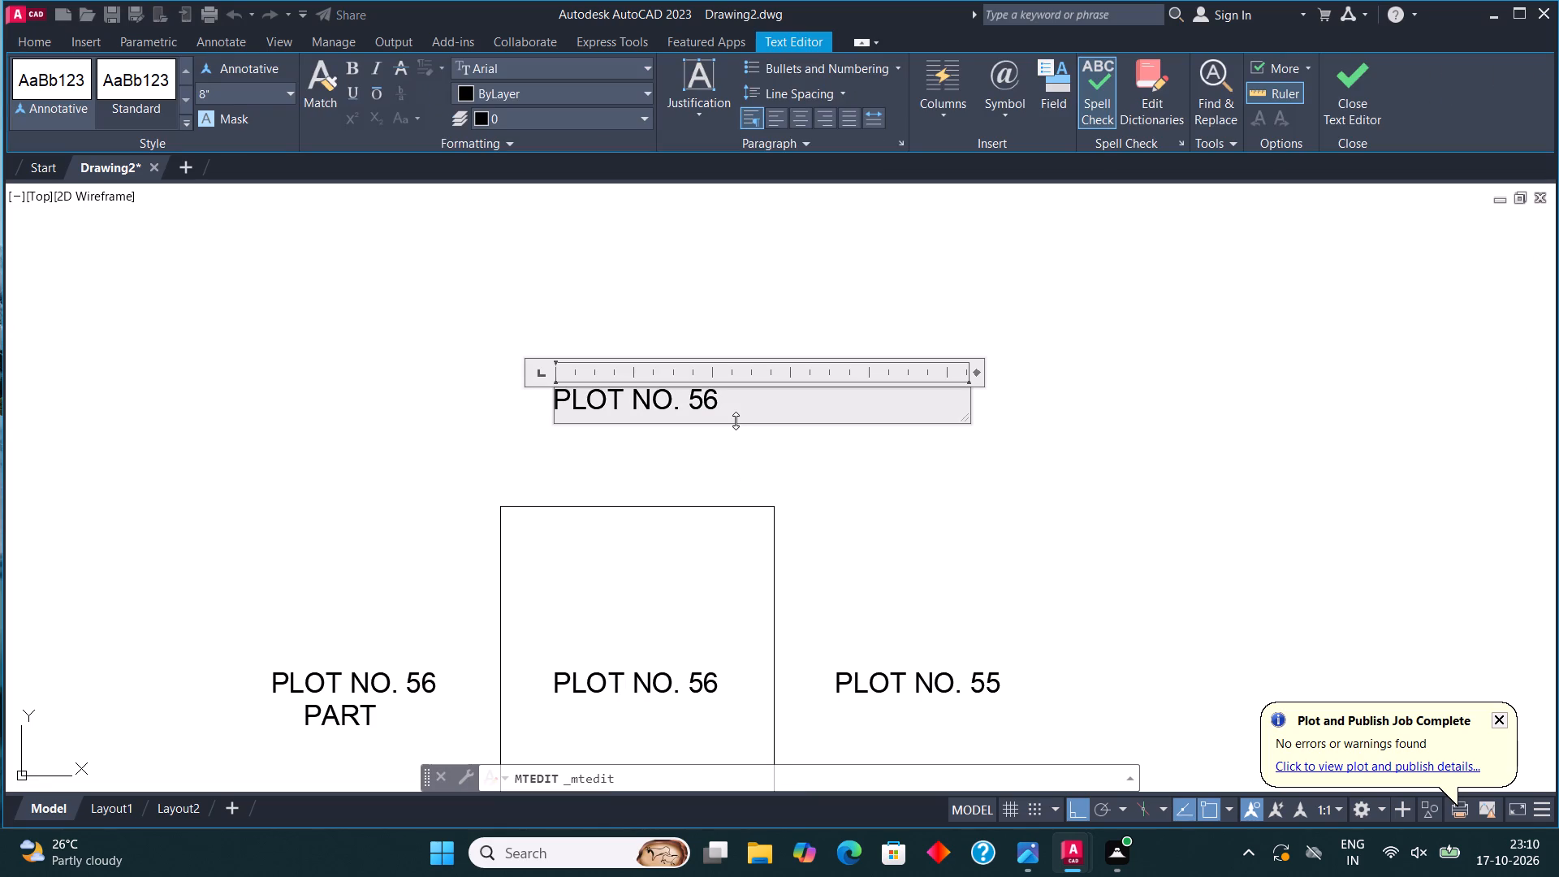
pyautogui.click(729, 403)
pyautogui.press('BackSpace')
pyautogui.press('BackSpace')
pyautogui.write('37')
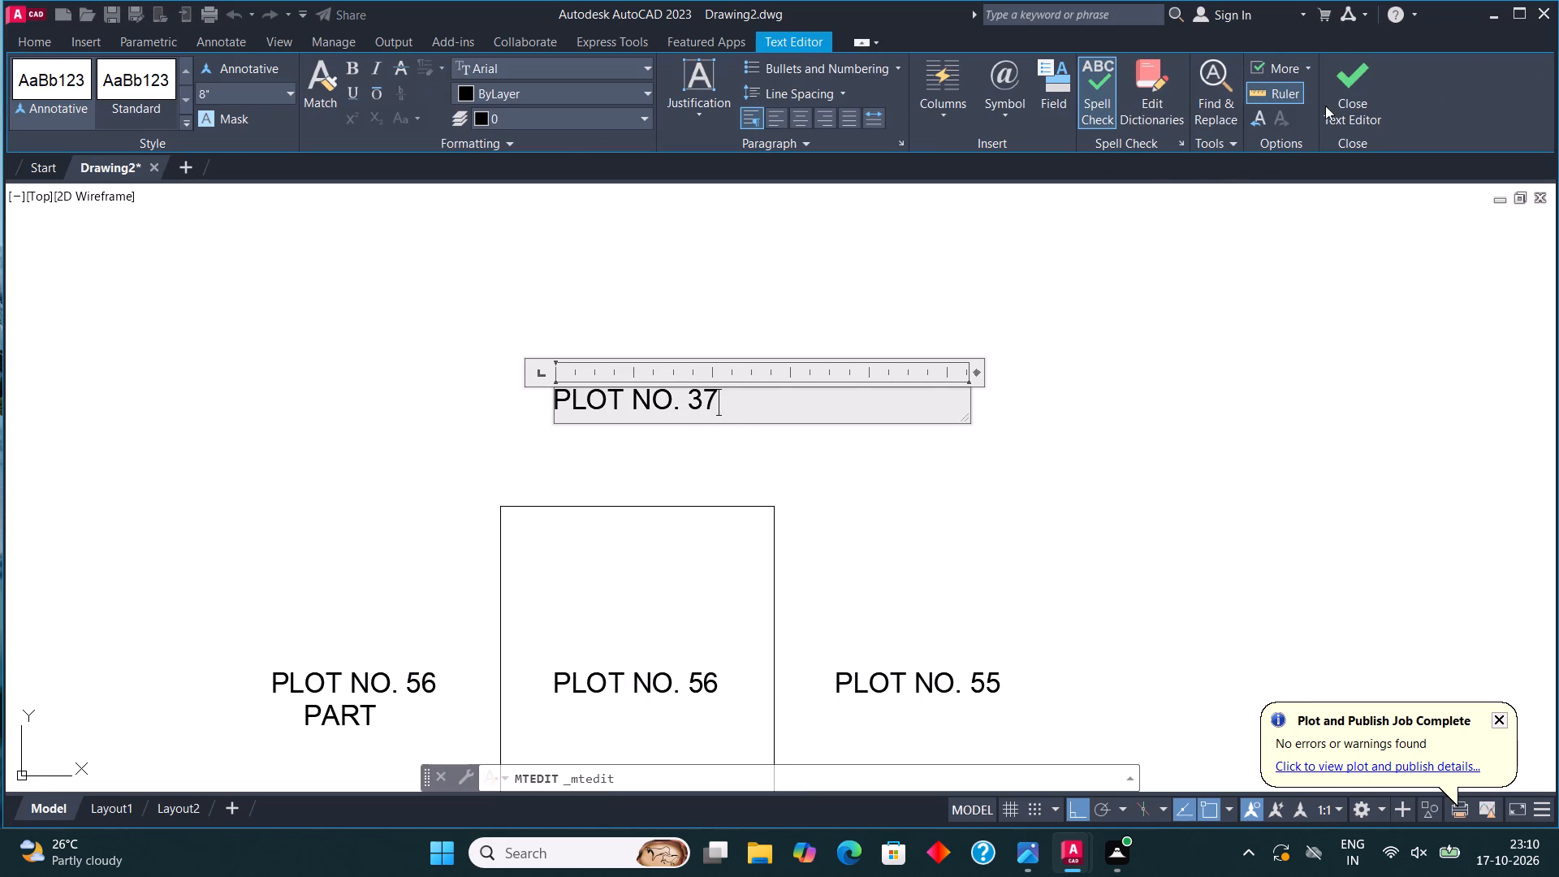
pyautogui.click(1350, 85)
# Offset the smaller PLOT NO. 56 rectangle by 1", once outward and twice inward, to give it a thick multi-line border.
pyautogui.scroll(-2, 993, 331)
pyautogui.scroll(1, 951, 399)
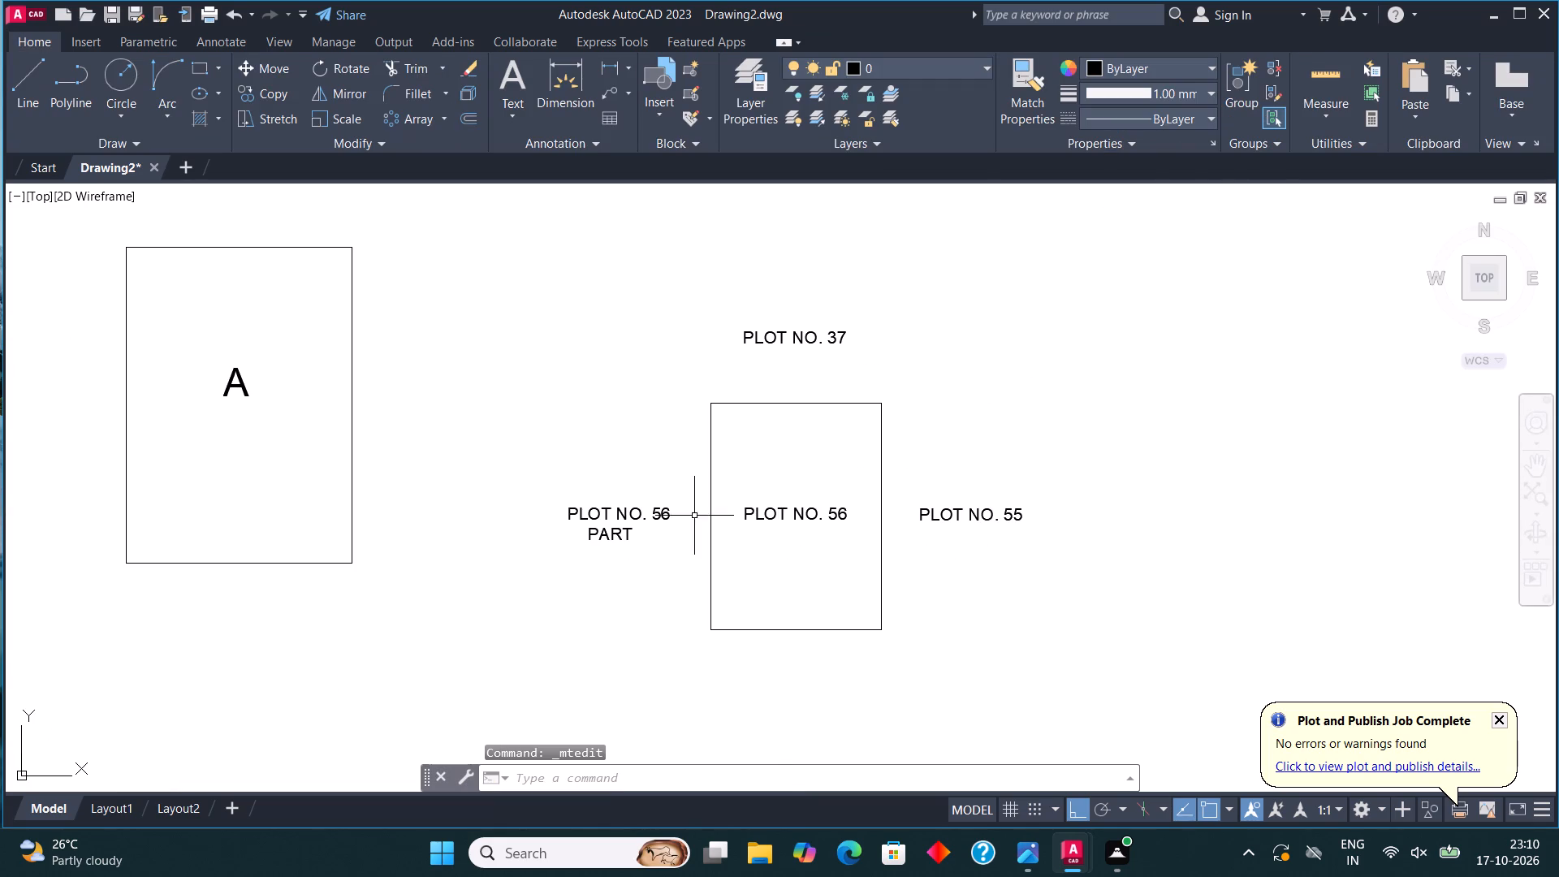
pyautogui.click(736, 467)
pyautogui.click(700, 405)
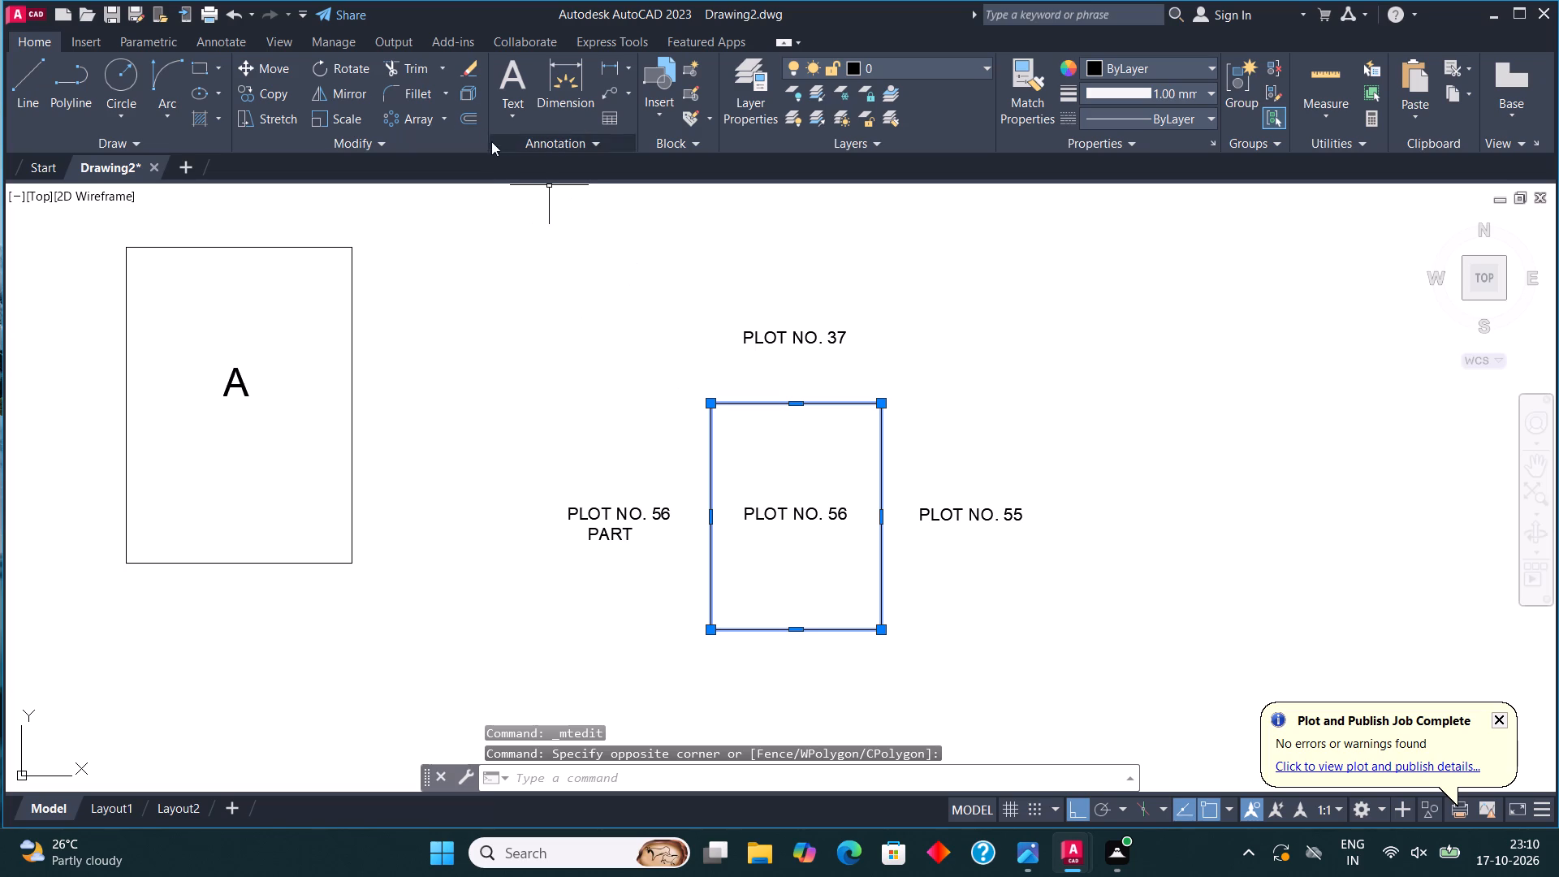
pyautogui.click(472, 119)
pyautogui.click(788, 403)
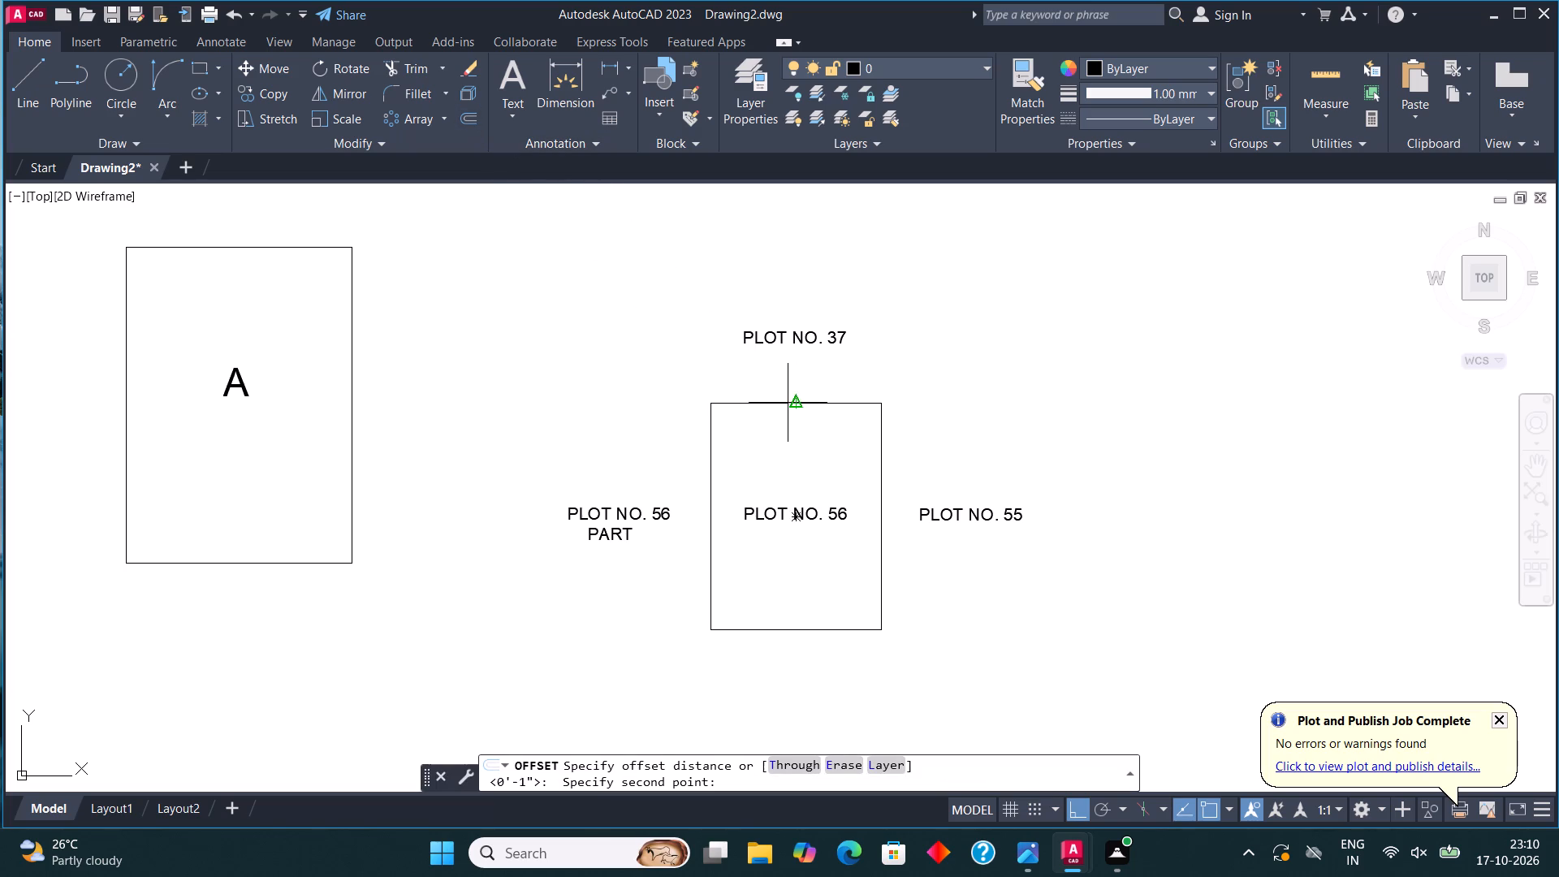
pyautogui.write('1"')
pyautogui.press('Return')
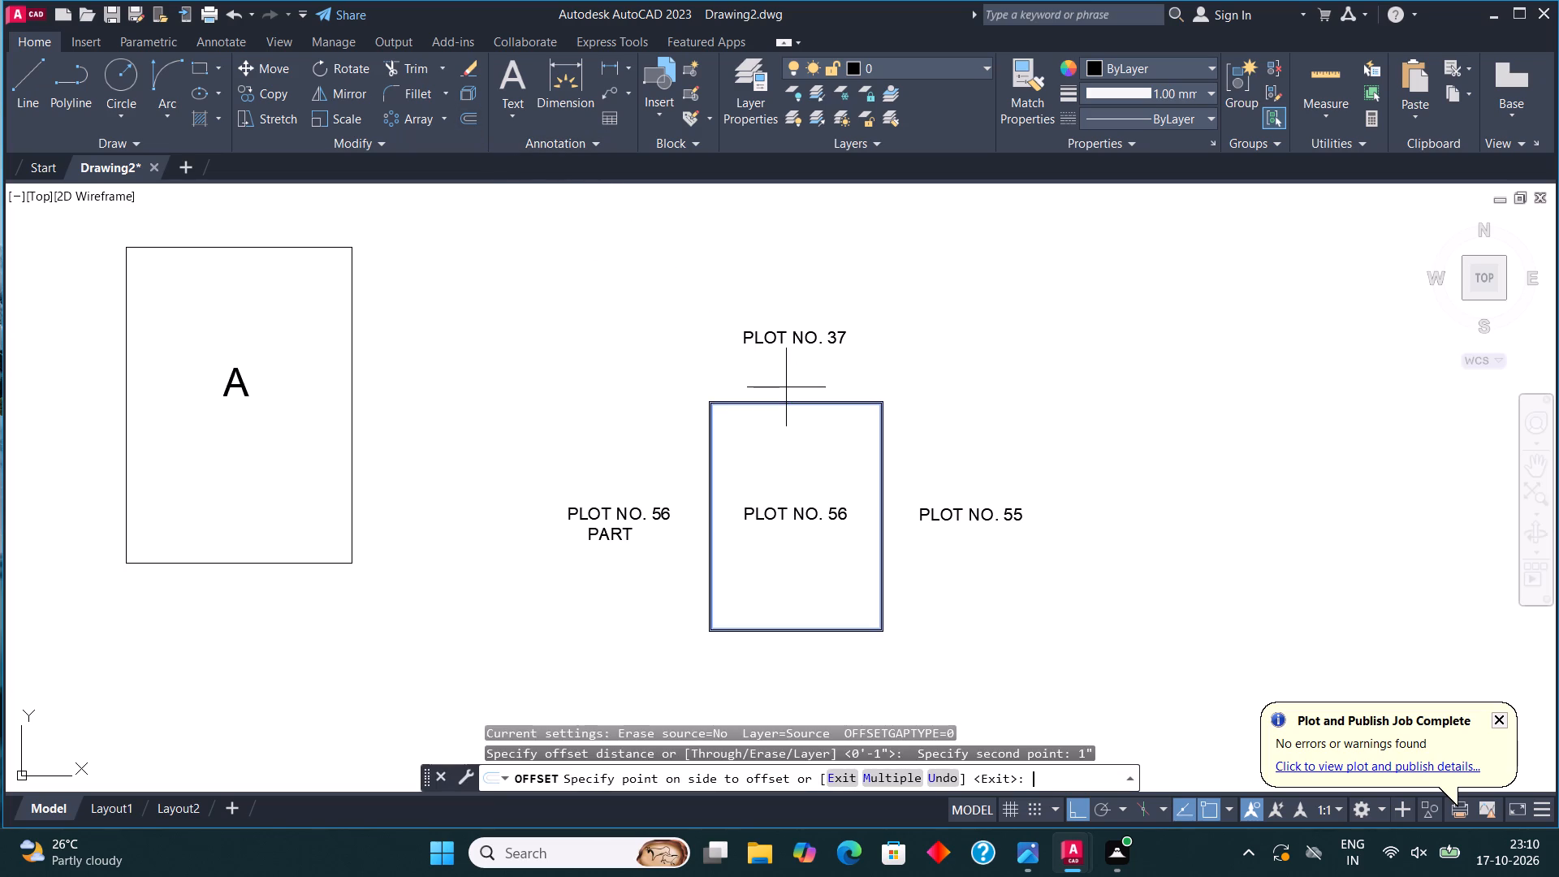
pyautogui.click(775, 345)
pyautogui.scroll(4, 774, 400)
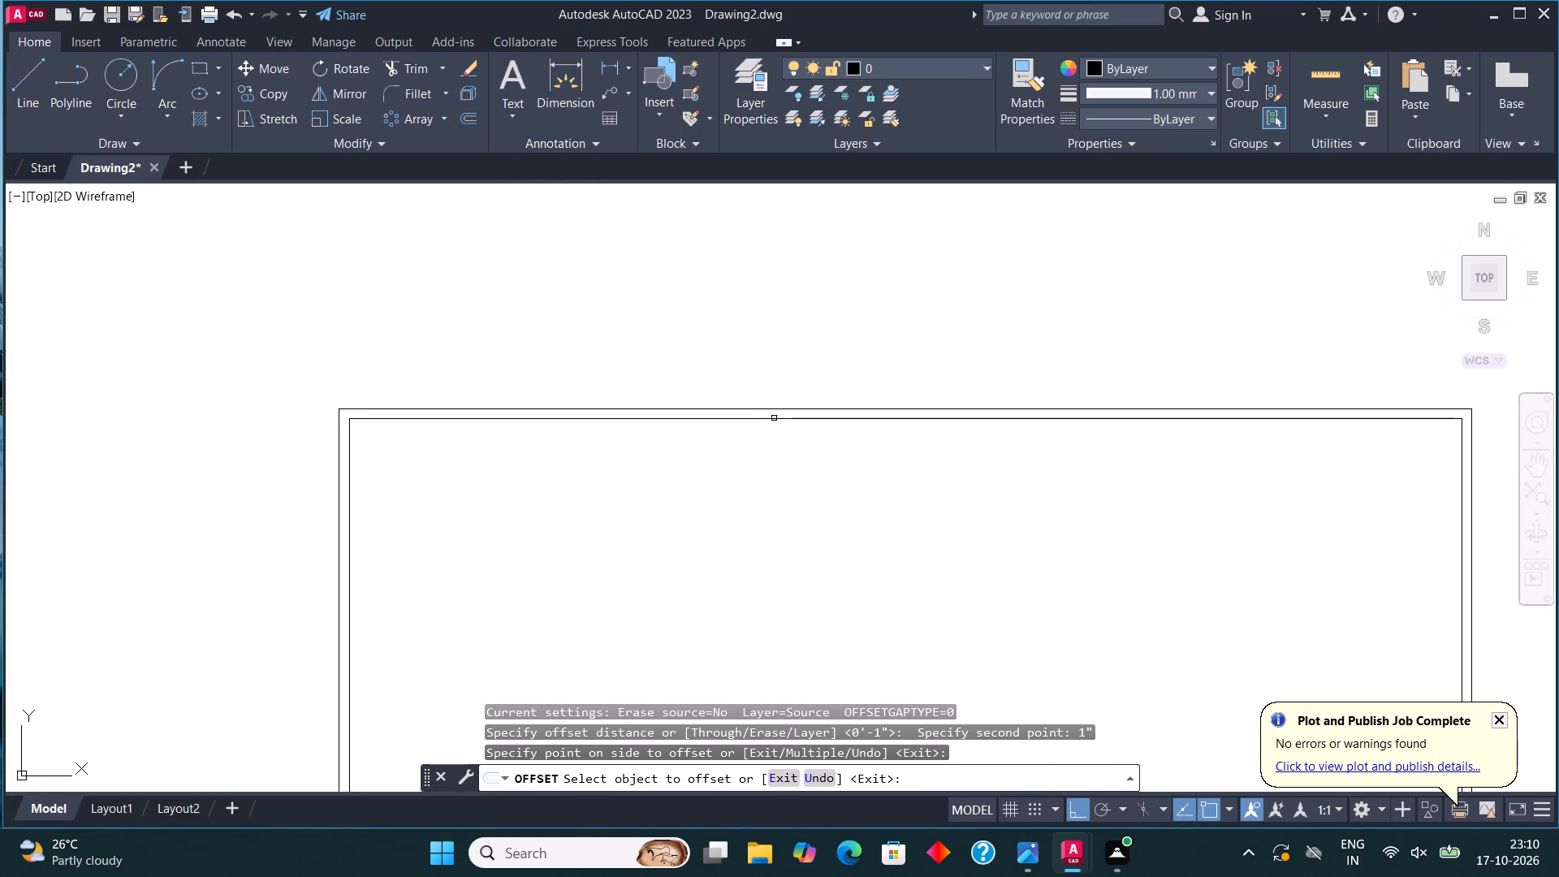
pyautogui.click(774, 419)
pyautogui.click(784, 479)
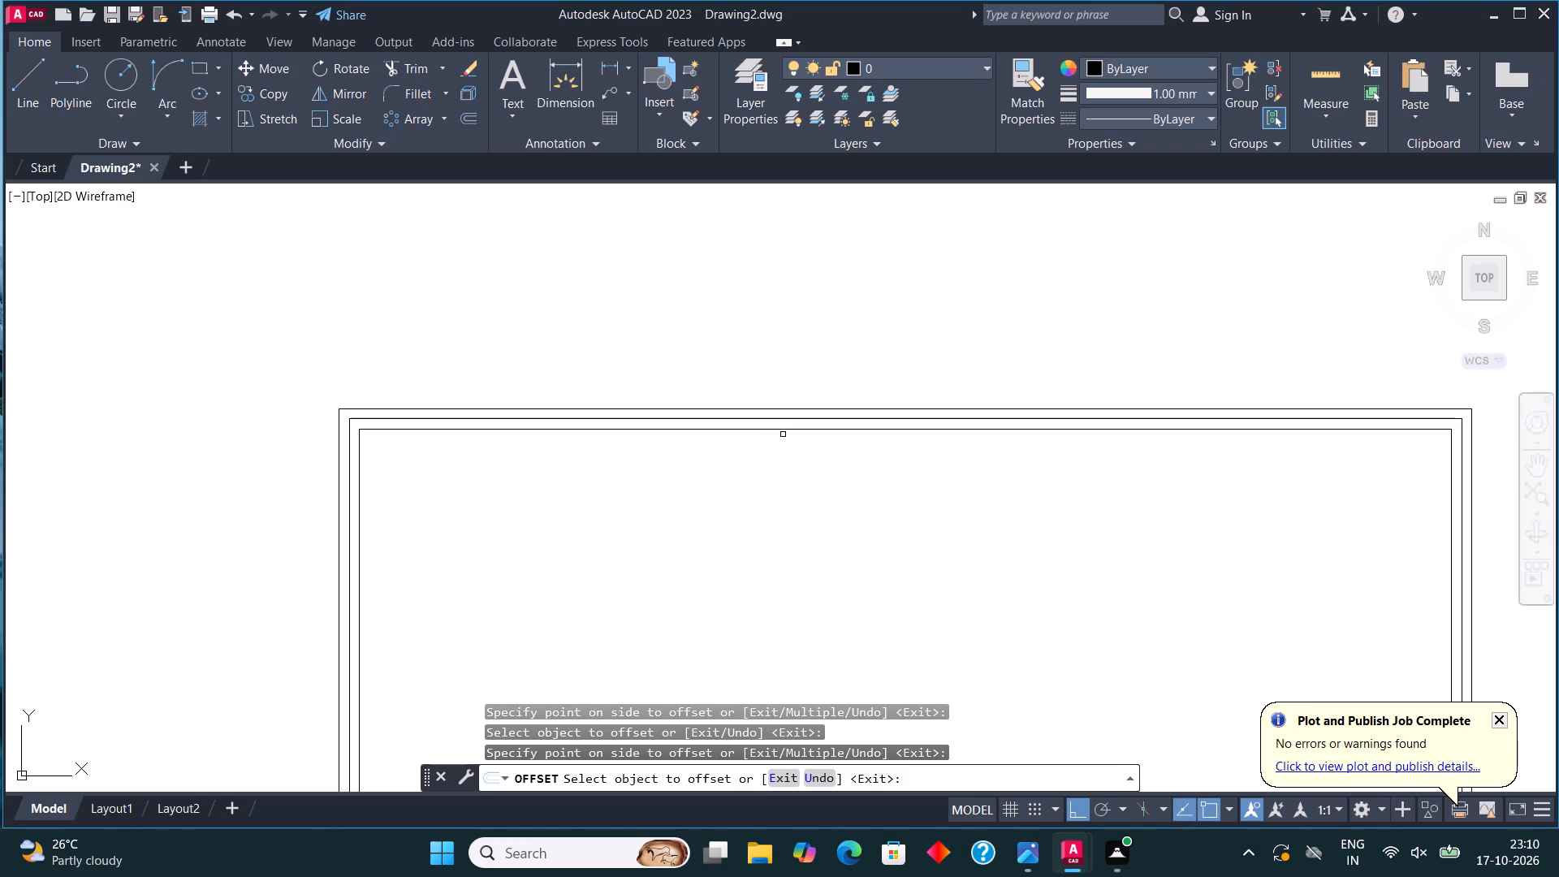
pyautogui.moveTo(781, 432); pyautogui.dragTo(794, 477)
pyautogui.click(794, 478)
# Offset the rectangle labelled A inward three times at the same 1" spacing.
pyautogui.scroll(-2, 905, 400)
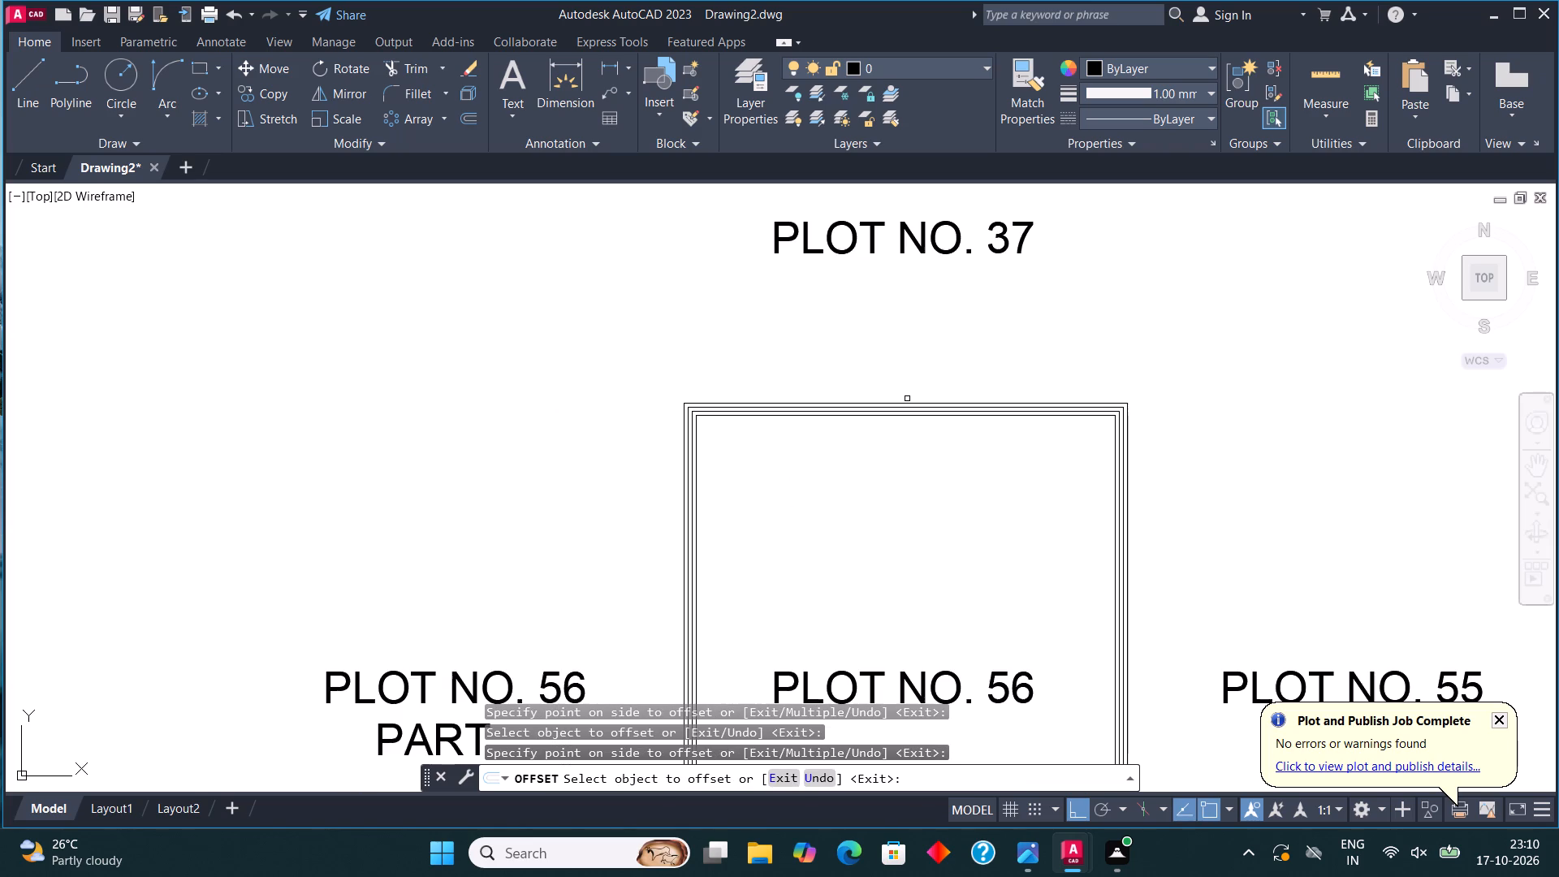
pyautogui.scroll(-3, 899, 402)
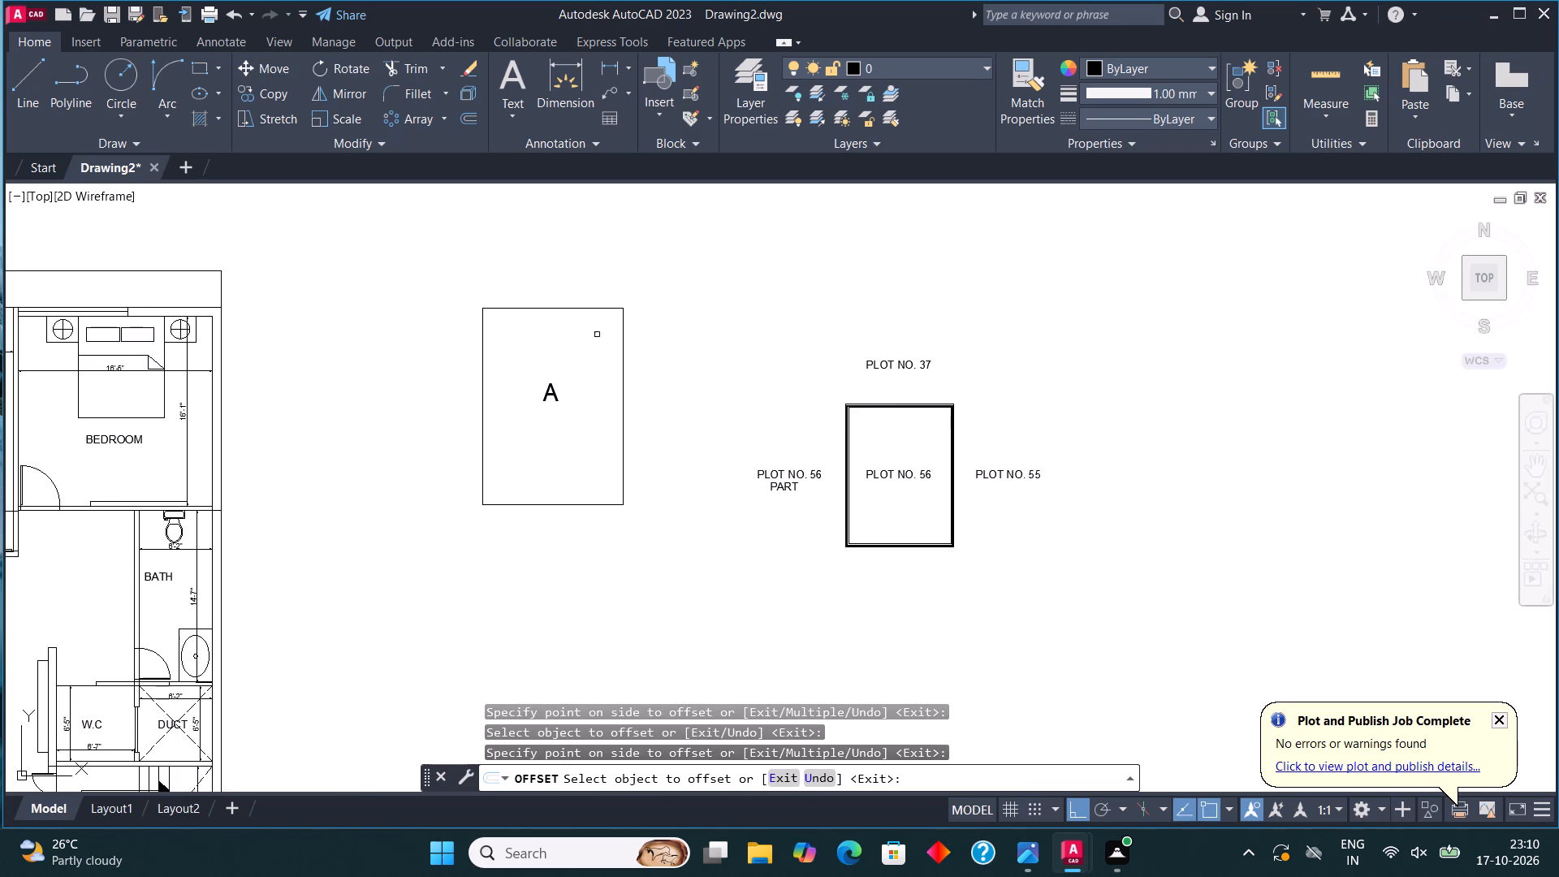
pyautogui.scroll(2, 578, 313)
pyautogui.click(578, 301)
pyautogui.click(578, 321)
pyautogui.click(581, 300)
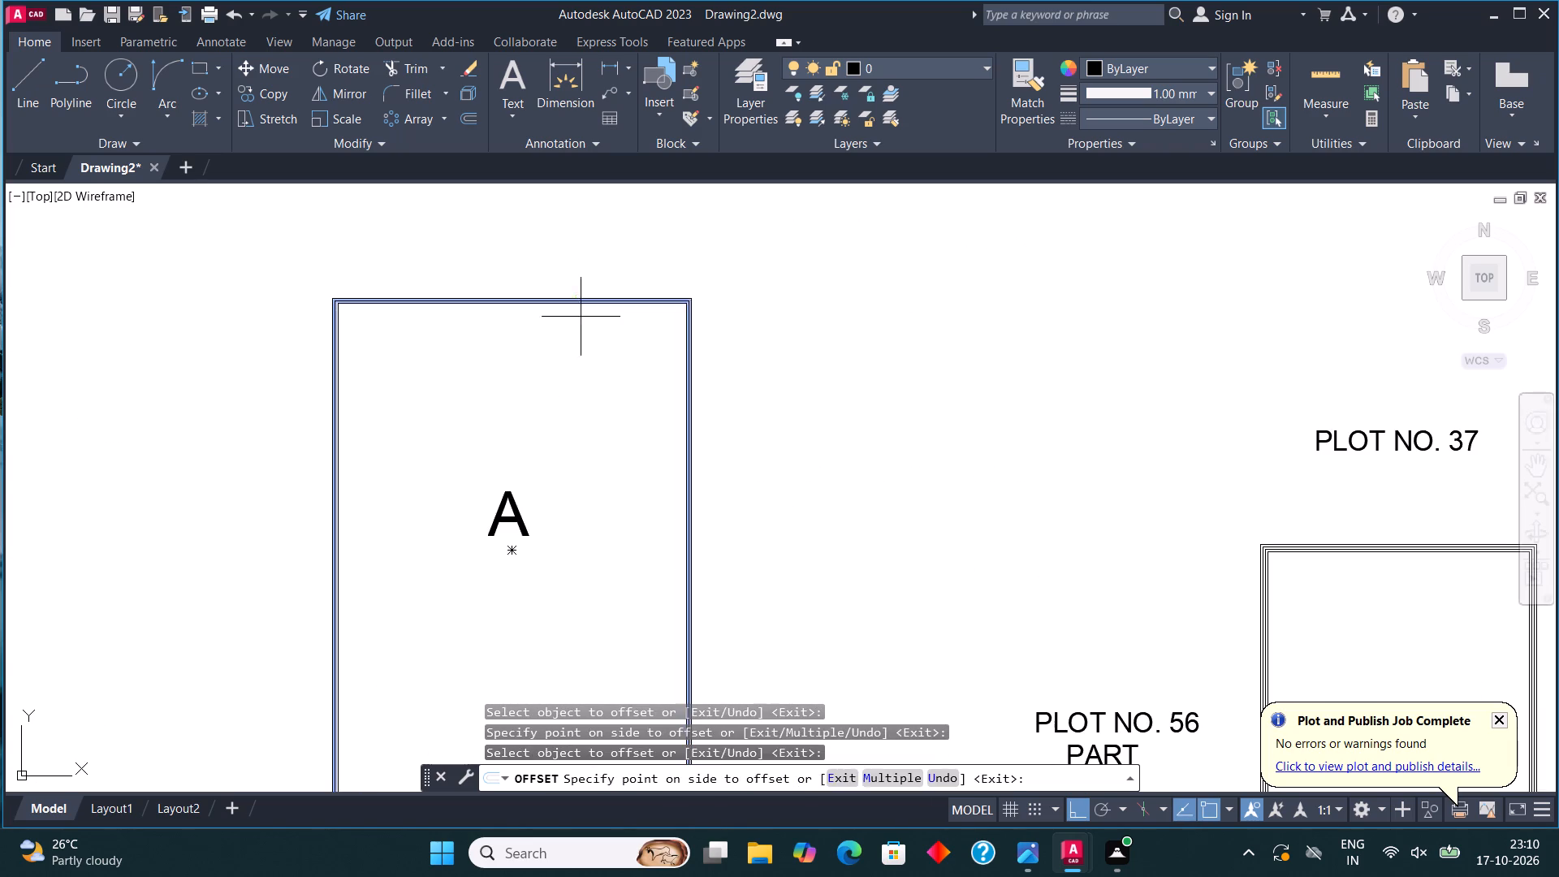
pyautogui.click(581, 318)
pyautogui.scroll(3, 579, 299)
pyautogui.moveTo(568, 313); pyautogui.dragTo(568, 347)
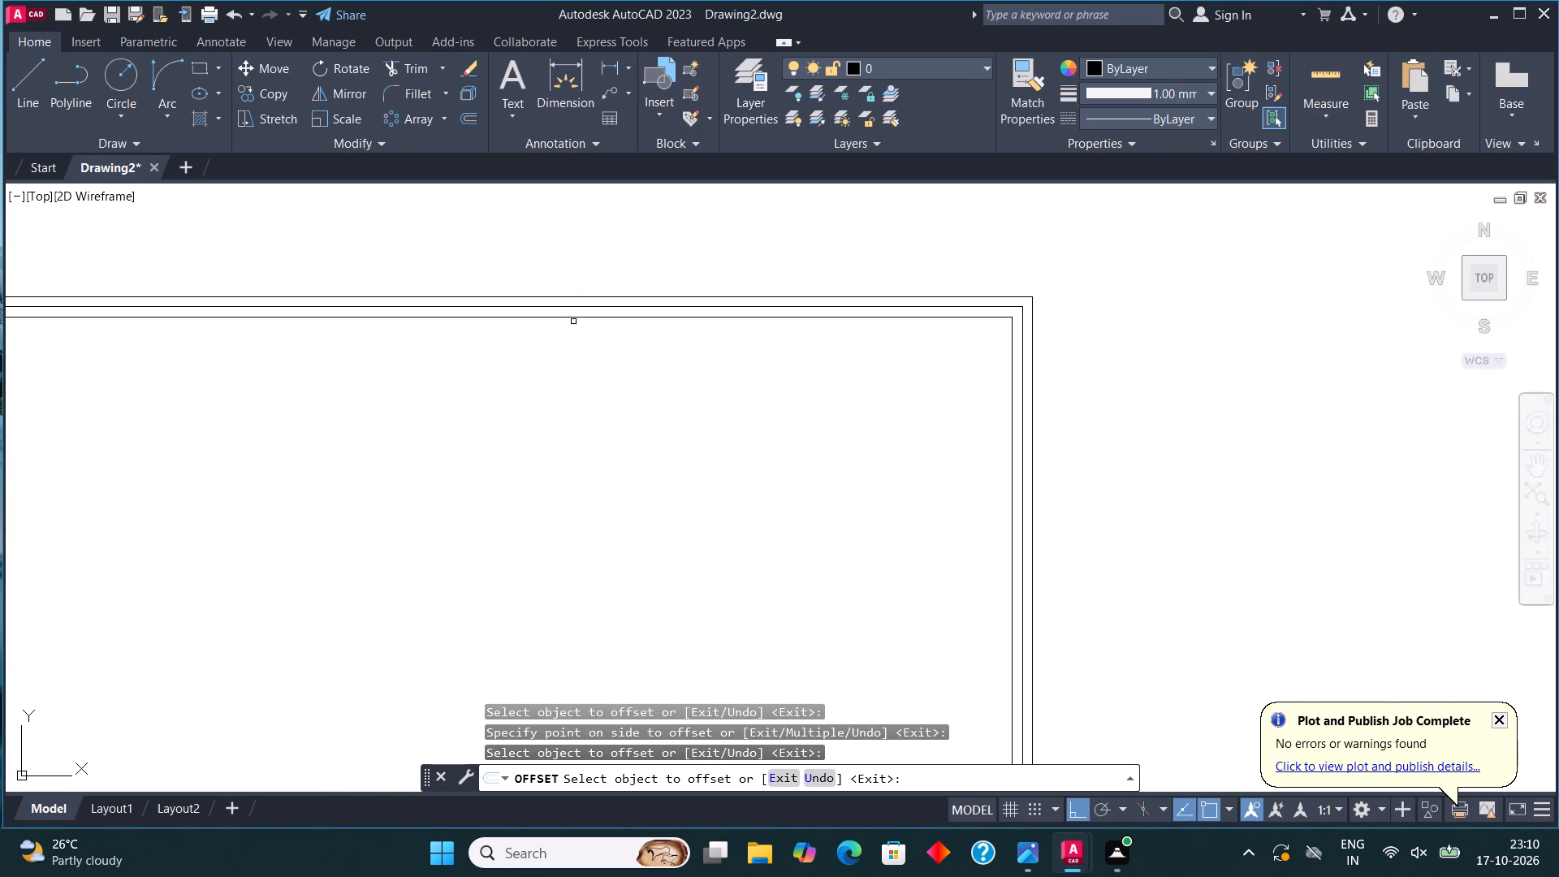
pyautogui.moveTo(579, 317); pyautogui.dragTo(587, 408)
pyautogui.click(587, 408)
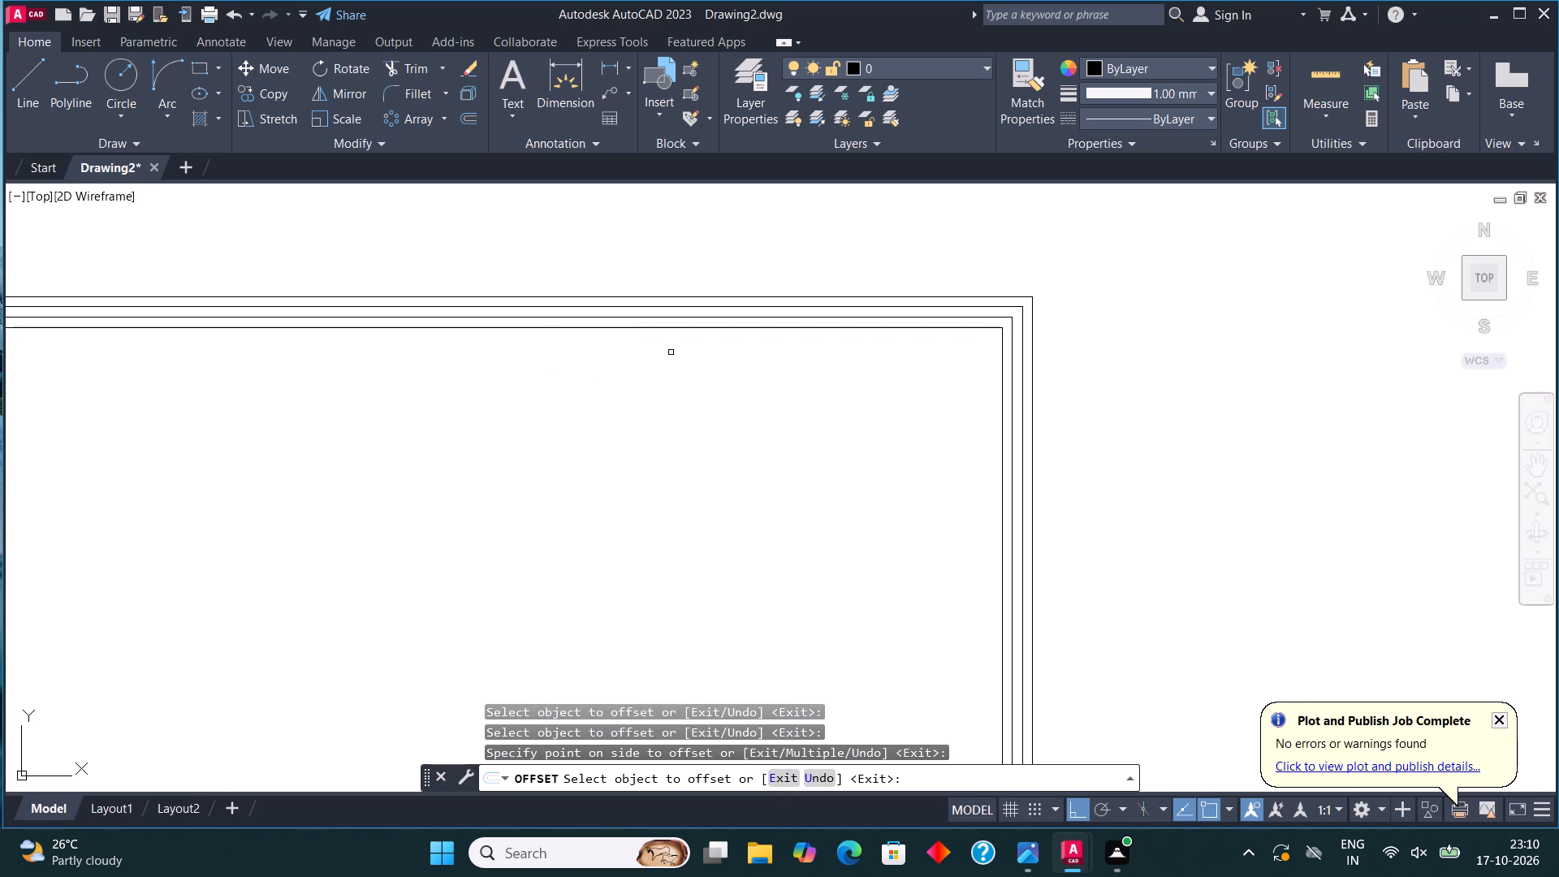
# Offset the empty rectangle below rectangle A inward three times at 1" spacing and end the Offset command.
pyautogui.scroll(-4, 770, 298)
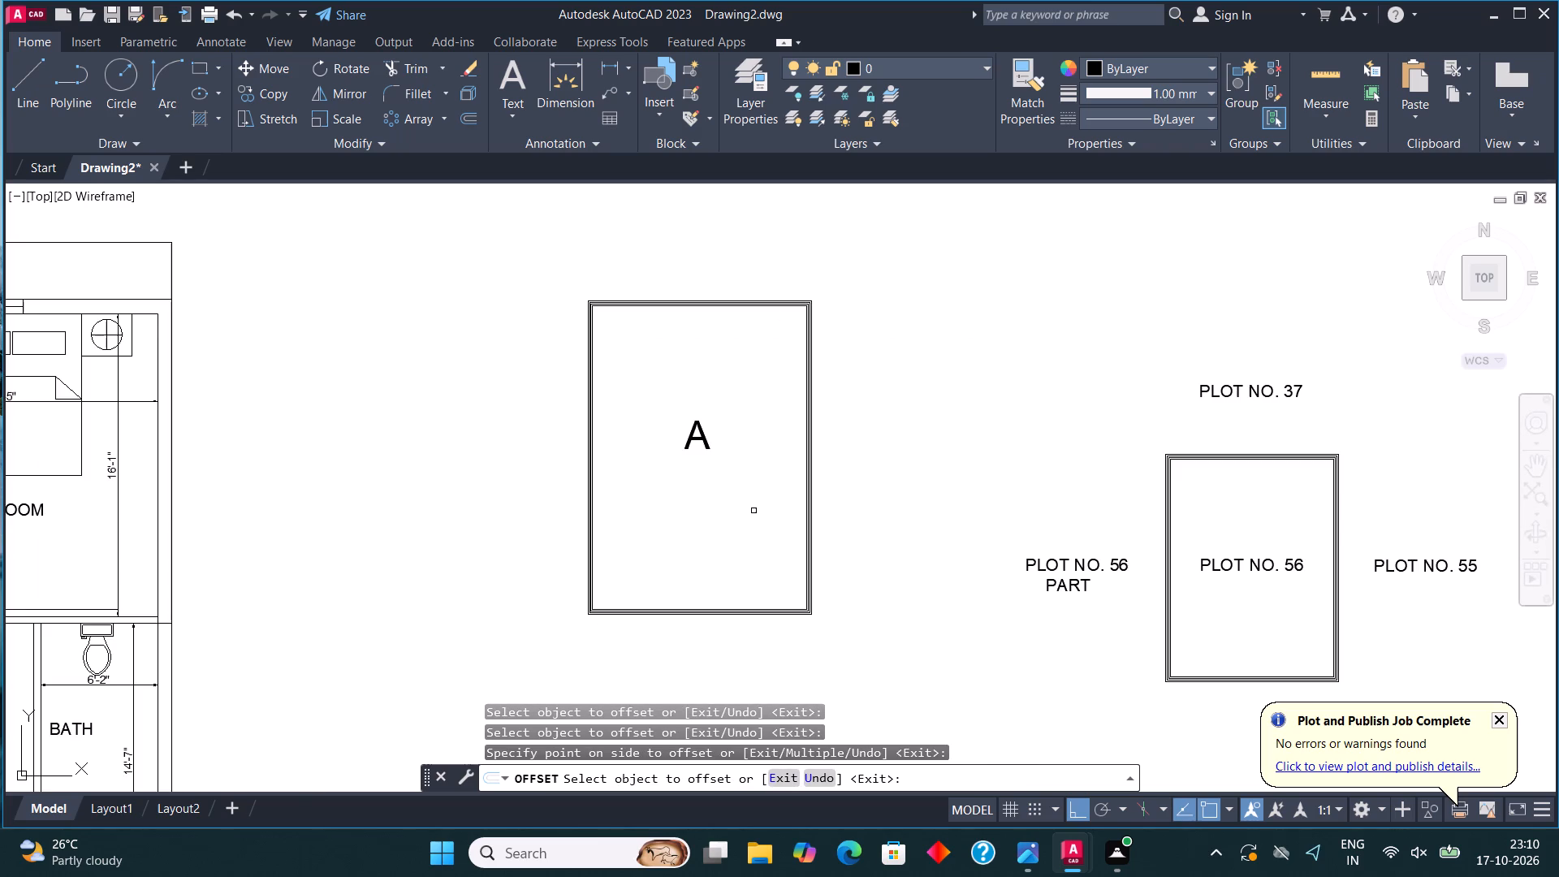
pyautogui.scroll(-3, 628, 442)
pyautogui.moveTo(667, 562); pyautogui.dragTo(666, 527, button='middle')
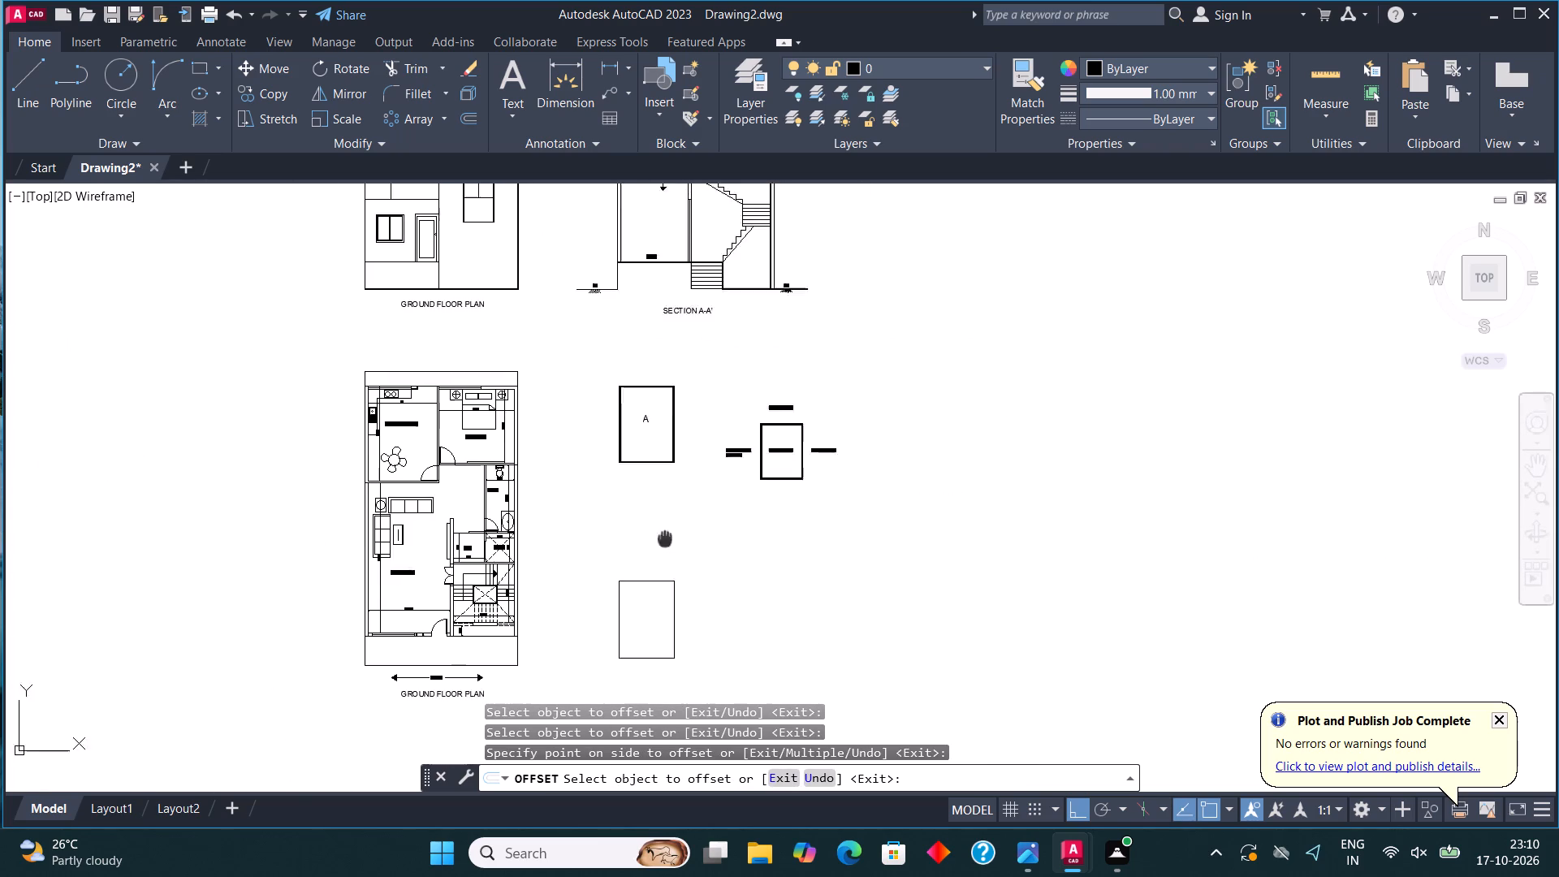
pyautogui.moveTo(666, 527); pyautogui.dragTo(692, 395, button='middle')
pyautogui.scroll(2, 689, 437)
pyautogui.click(659, 443)
pyautogui.click(658, 482)
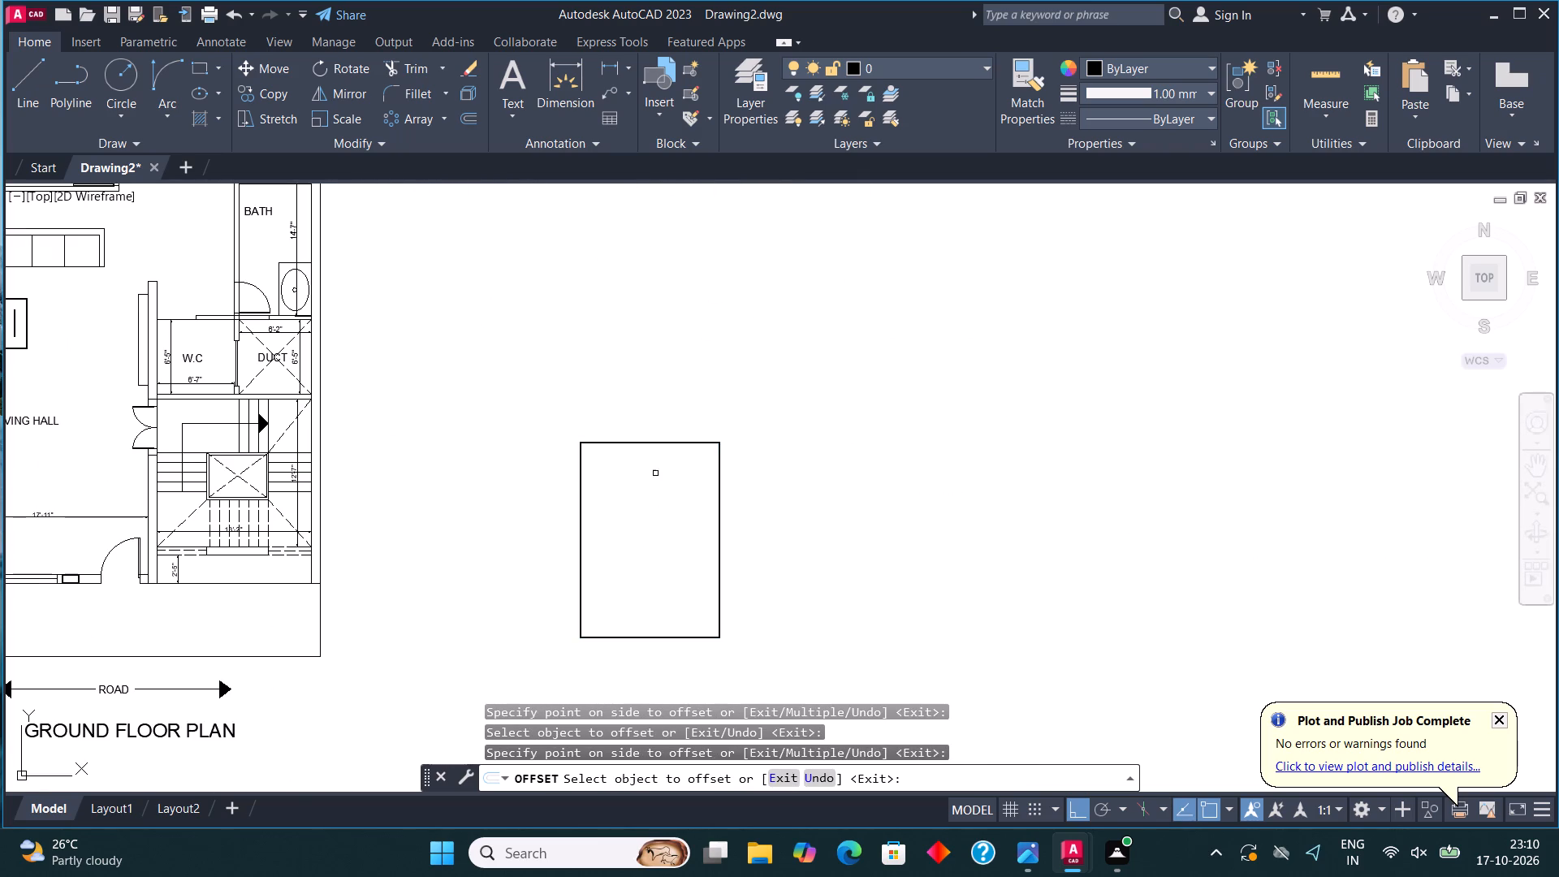
pyautogui.scroll(5, 654, 446)
pyautogui.click(647, 417)
pyautogui.click(647, 456)
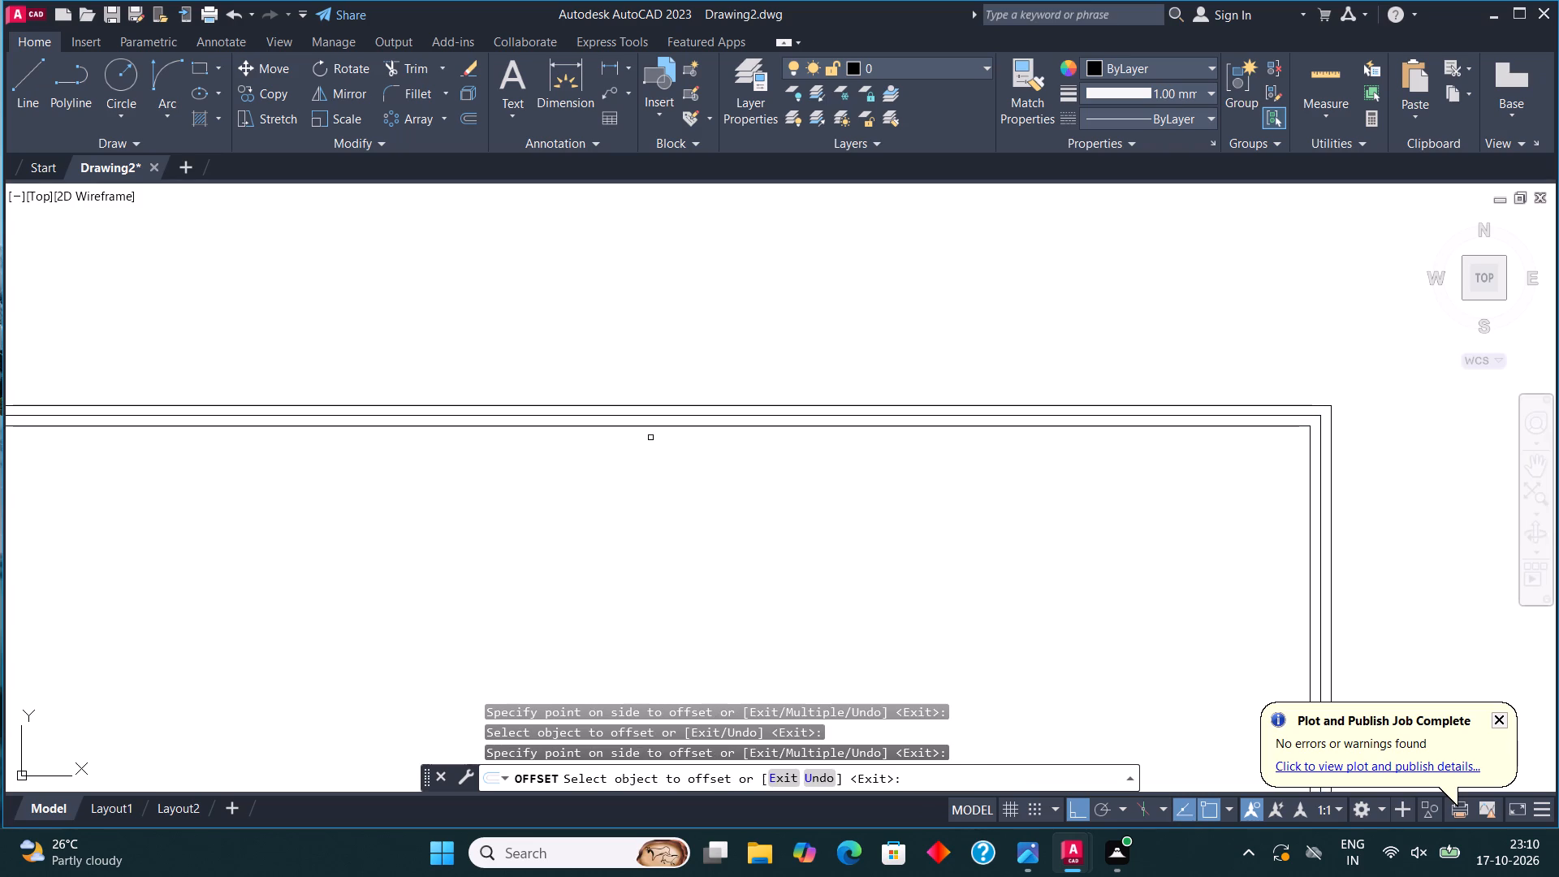
pyautogui.click(654, 426)
pyautogui.click(654, 454)
pyautogui.scroll(-3, 791, 406)
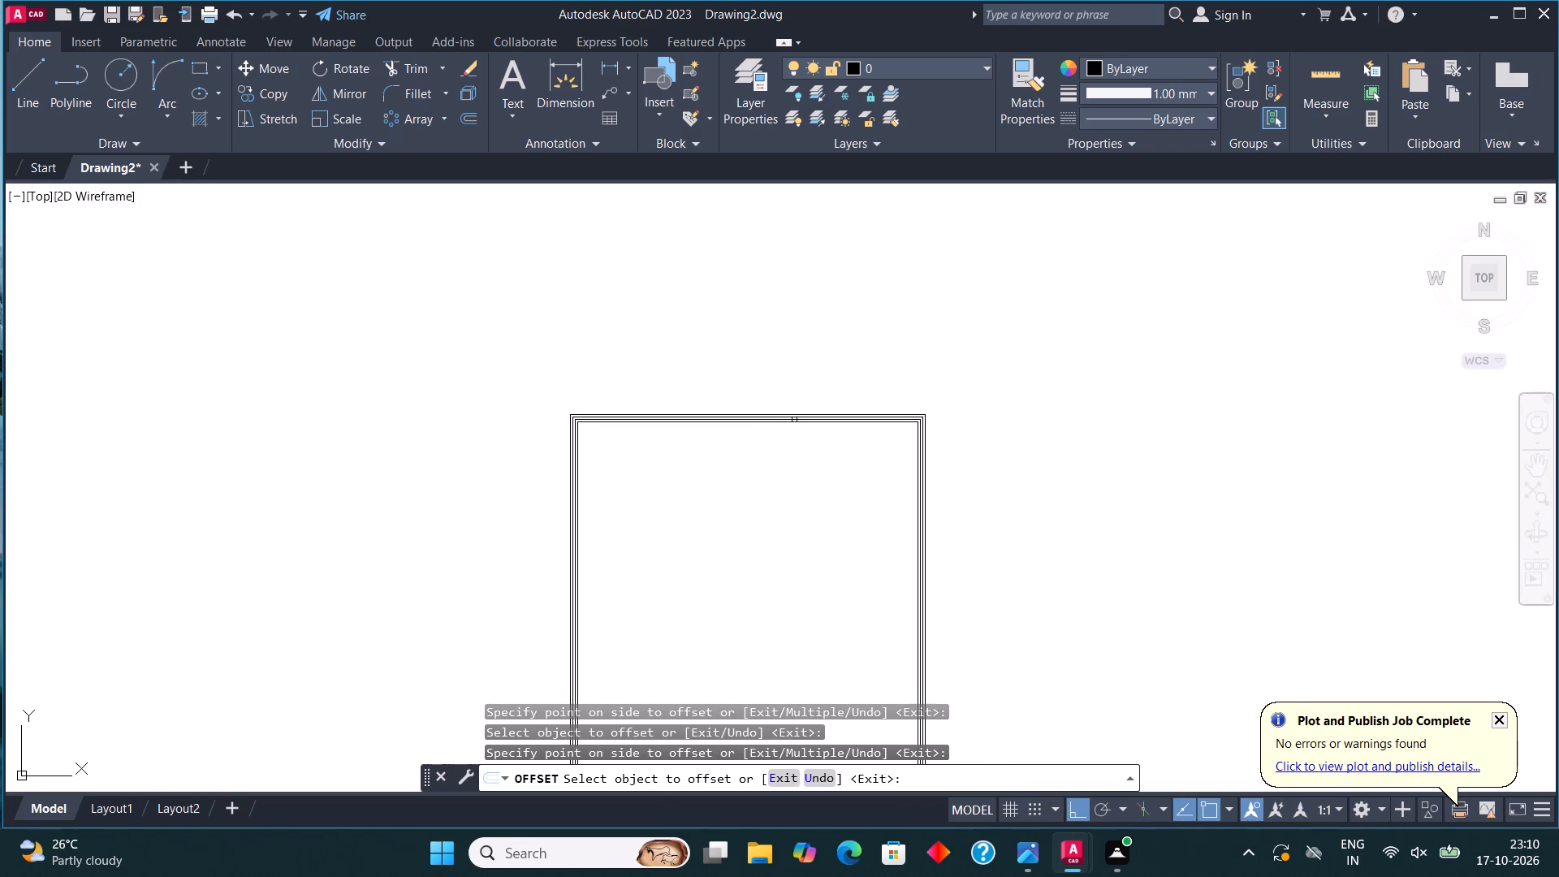
pyautogui.press('Escape')
# Draw three connected lines forming a narrow open strip above the thick-bordered empty rectangle, spanning its full width from corner to corner.
pyautogui.click(32, 89)
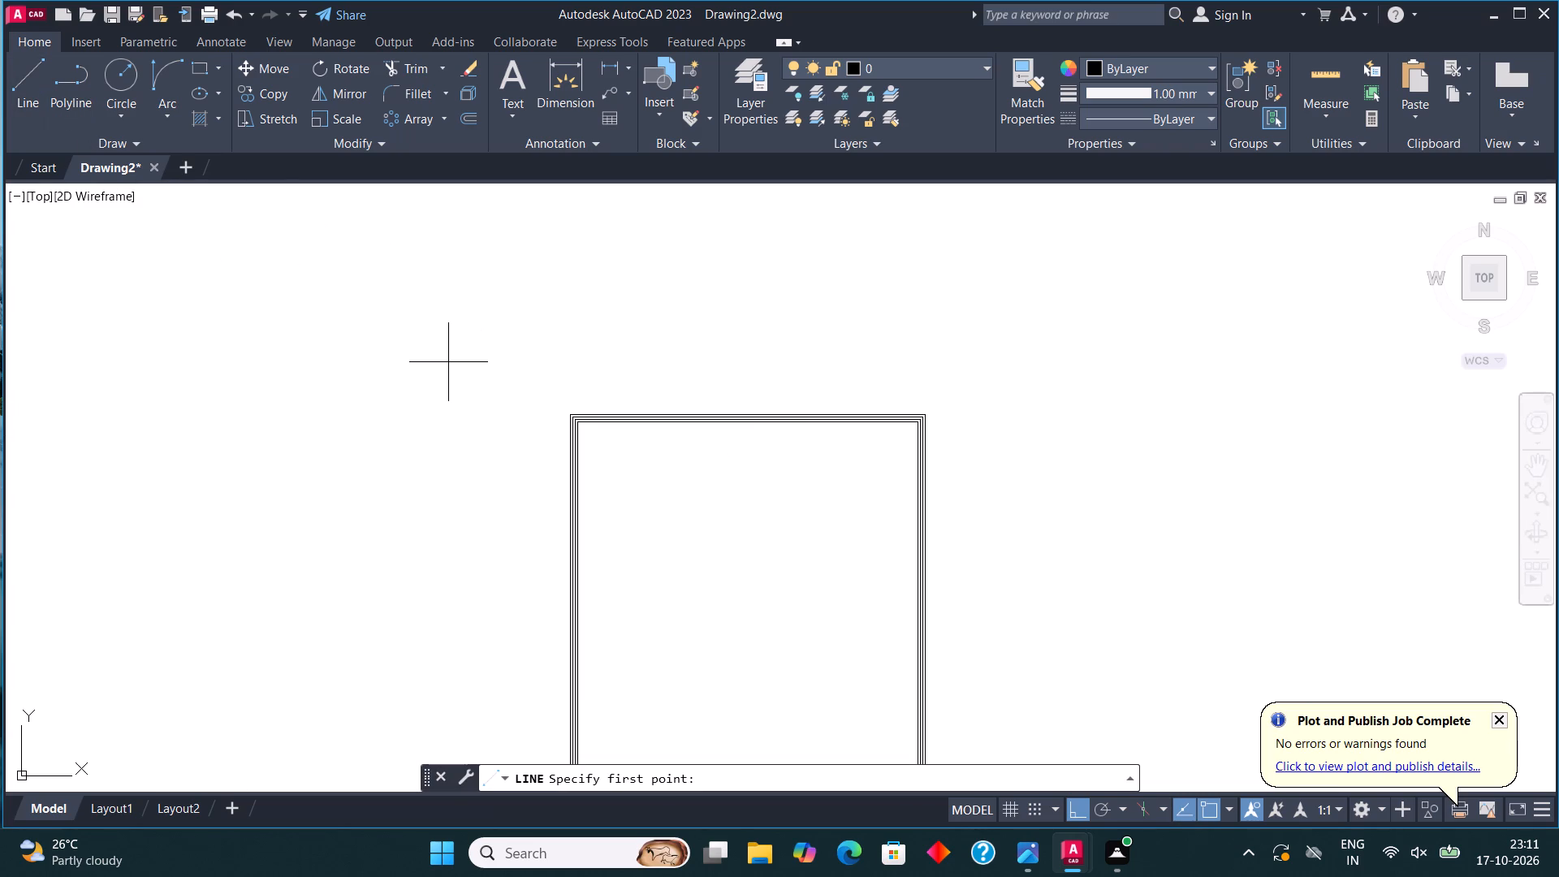
pyautogui.scroll(3, 569, 402)
pyautogui.click(562, 443)
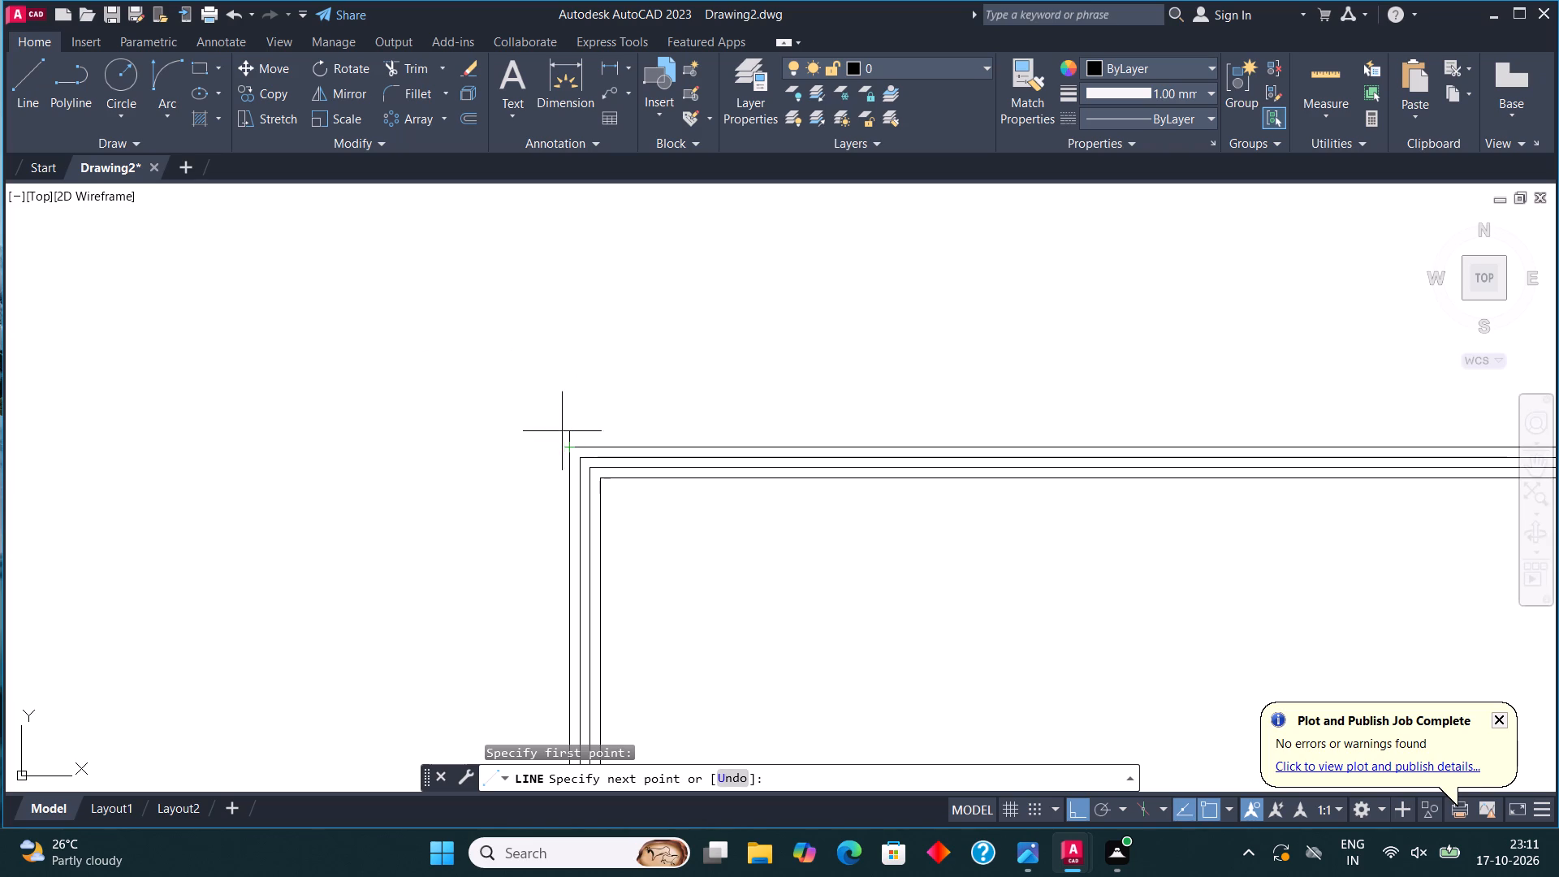
pyautogui.click(568, 283)
pyautogui.scroll(-2, 645, 301)
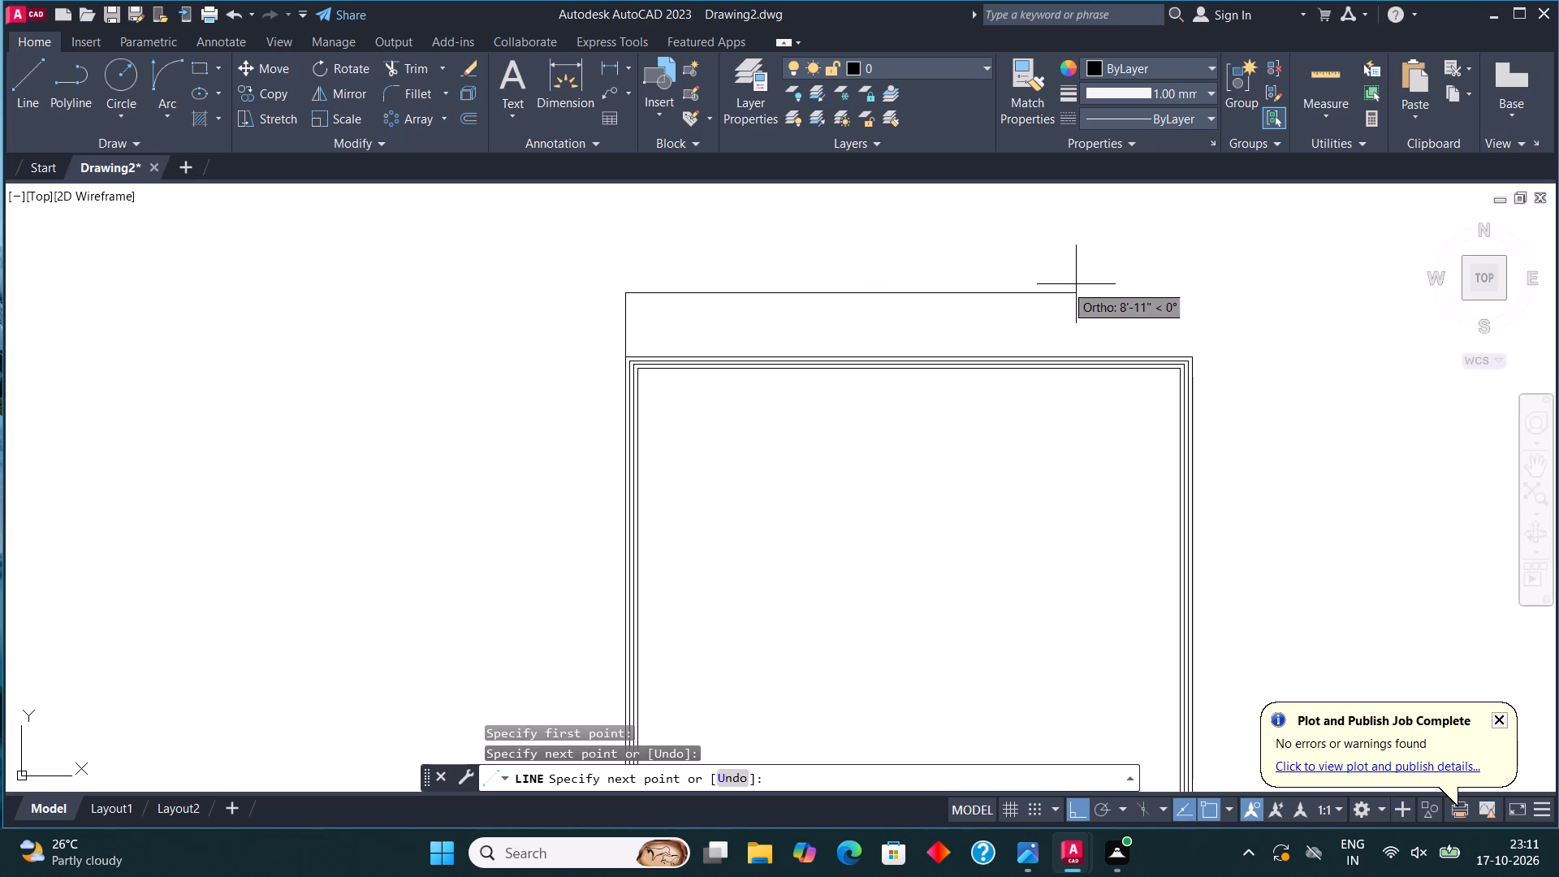
pyautogui.moveTo(1143, 303); pyautogui.dragTo(957, 359, button='middle')
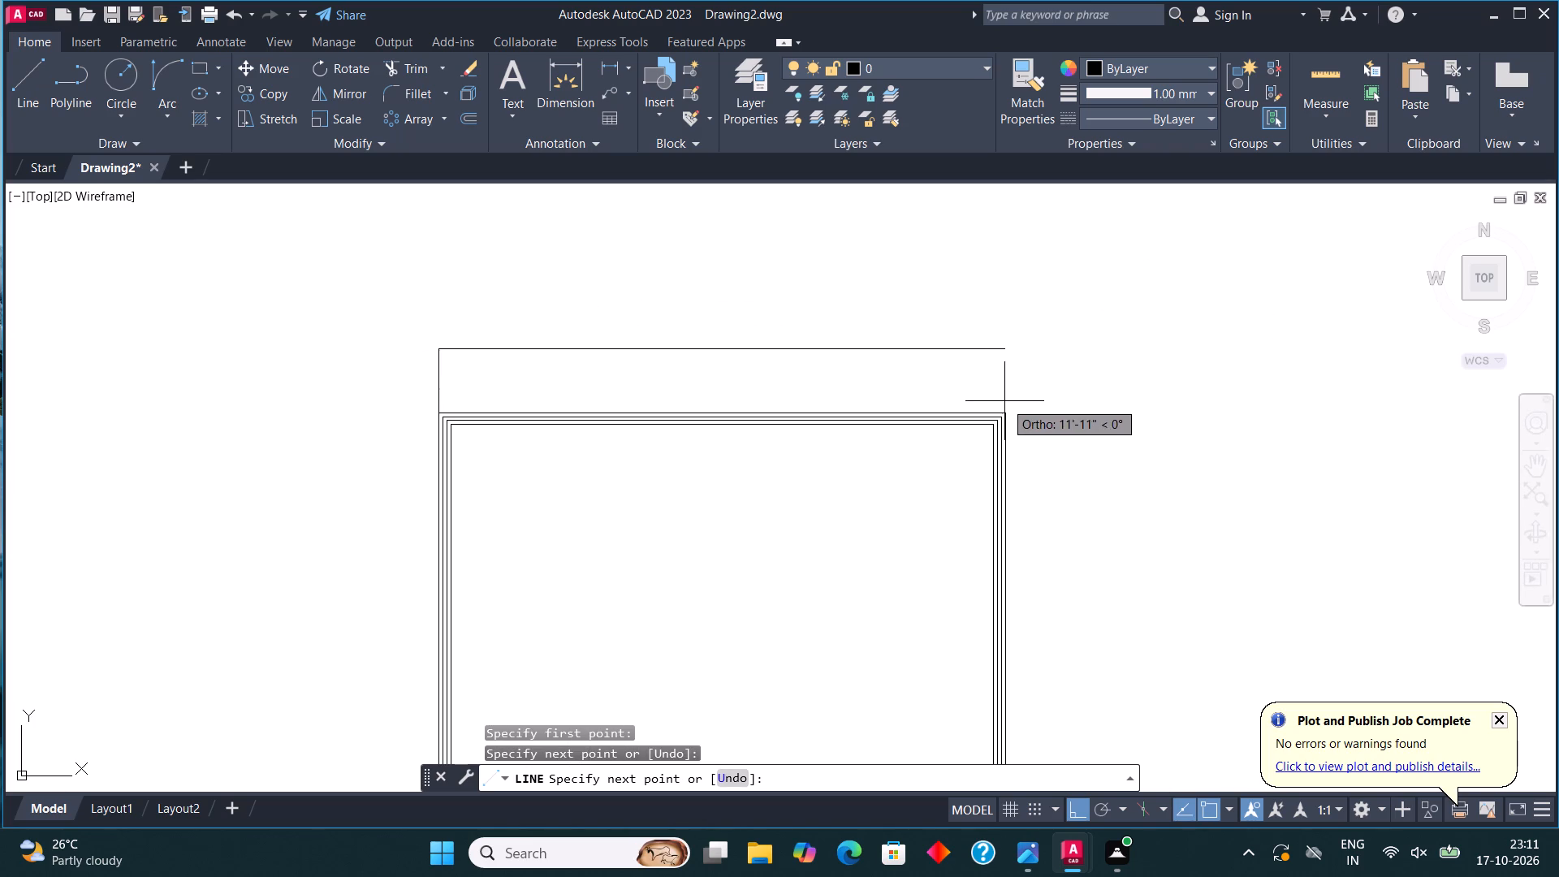
pyautogui.click(1002, 361)
pyautogui.click(1013, 415)
pyautogui.press('Escape')
# Mirror the strip's three lines about the rectangle's horizontal centre line to its bottom edge, keeping the source objects.
pyautogui.scroll(-3, 857, 383)
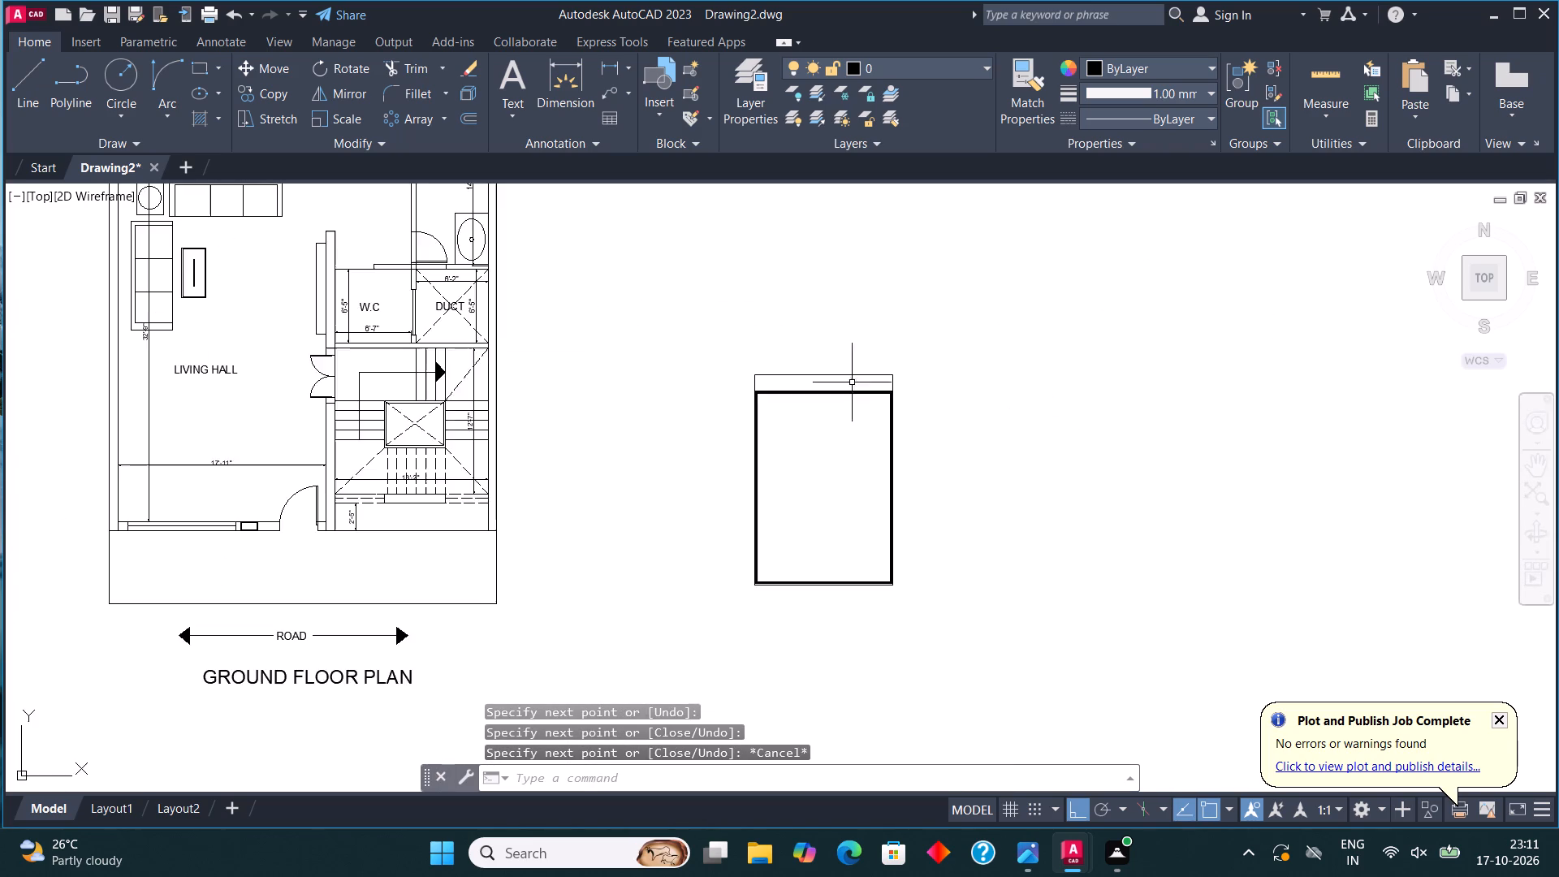
pyautogui.moveTo(777, 318); pyautogui.dragTo(550, 196, button='middle')
pyautogui.click(715, 256)
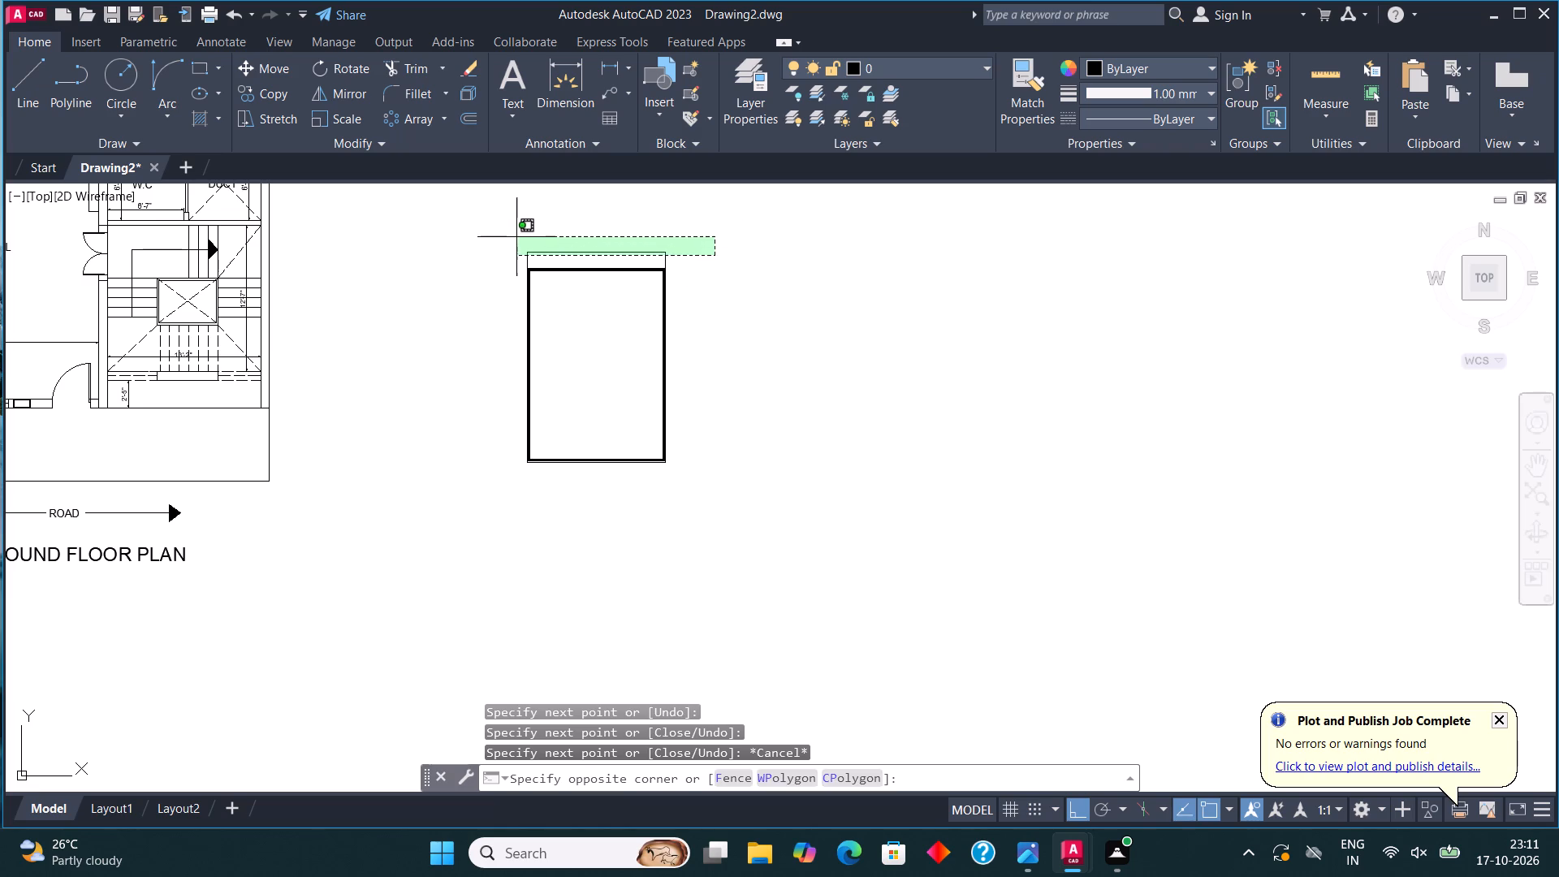
pyautogui.click(510, 234)
pyautogui.click(353, 90)
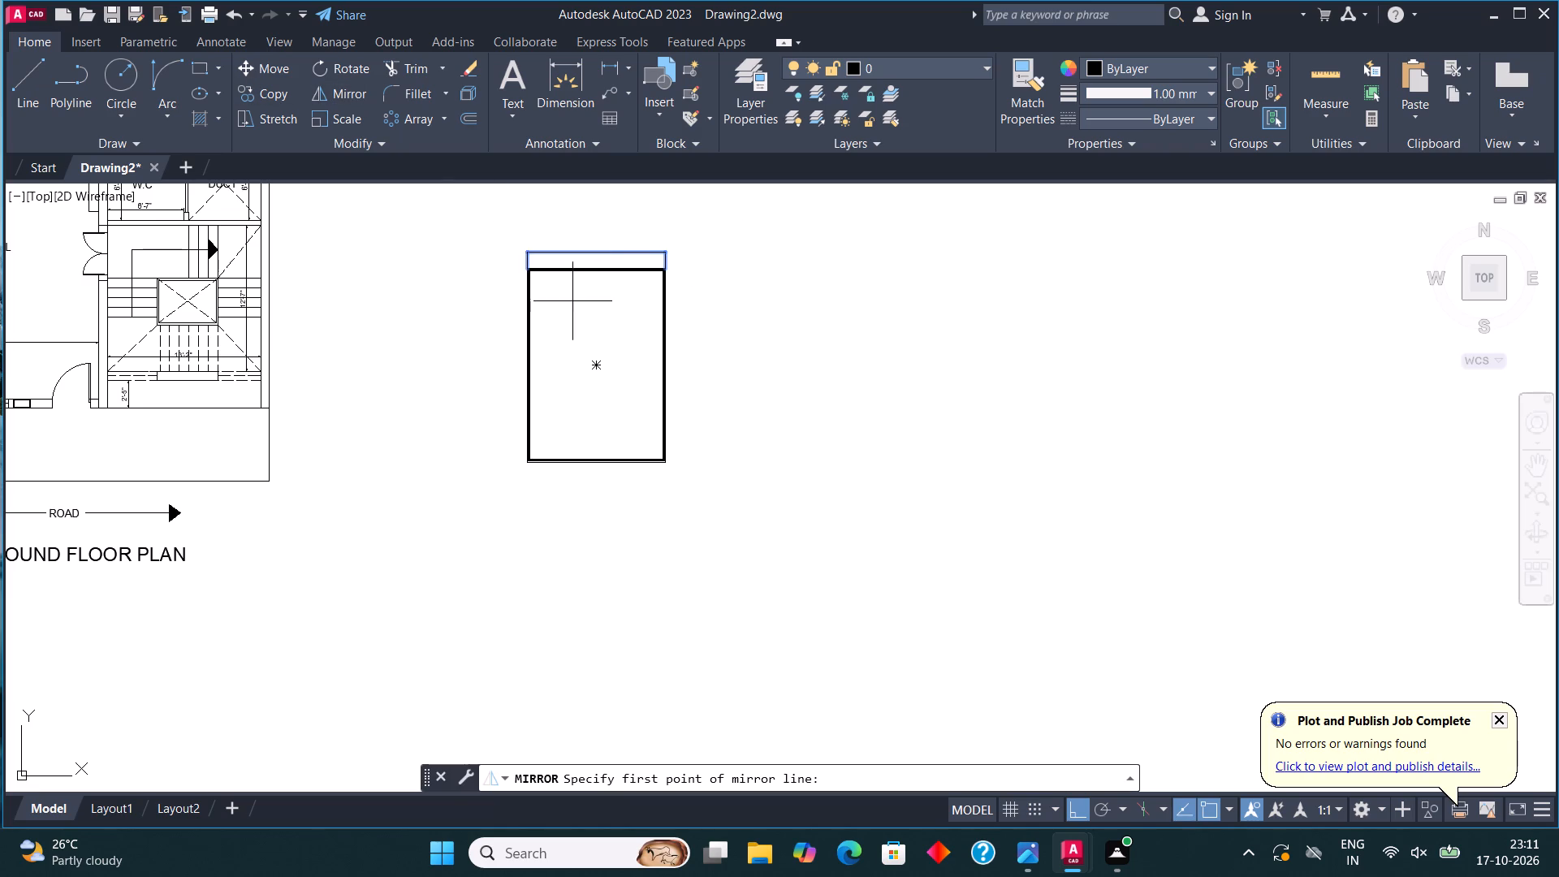
pyautogui.click(598, 365)
pyautogui.click(453, 344)
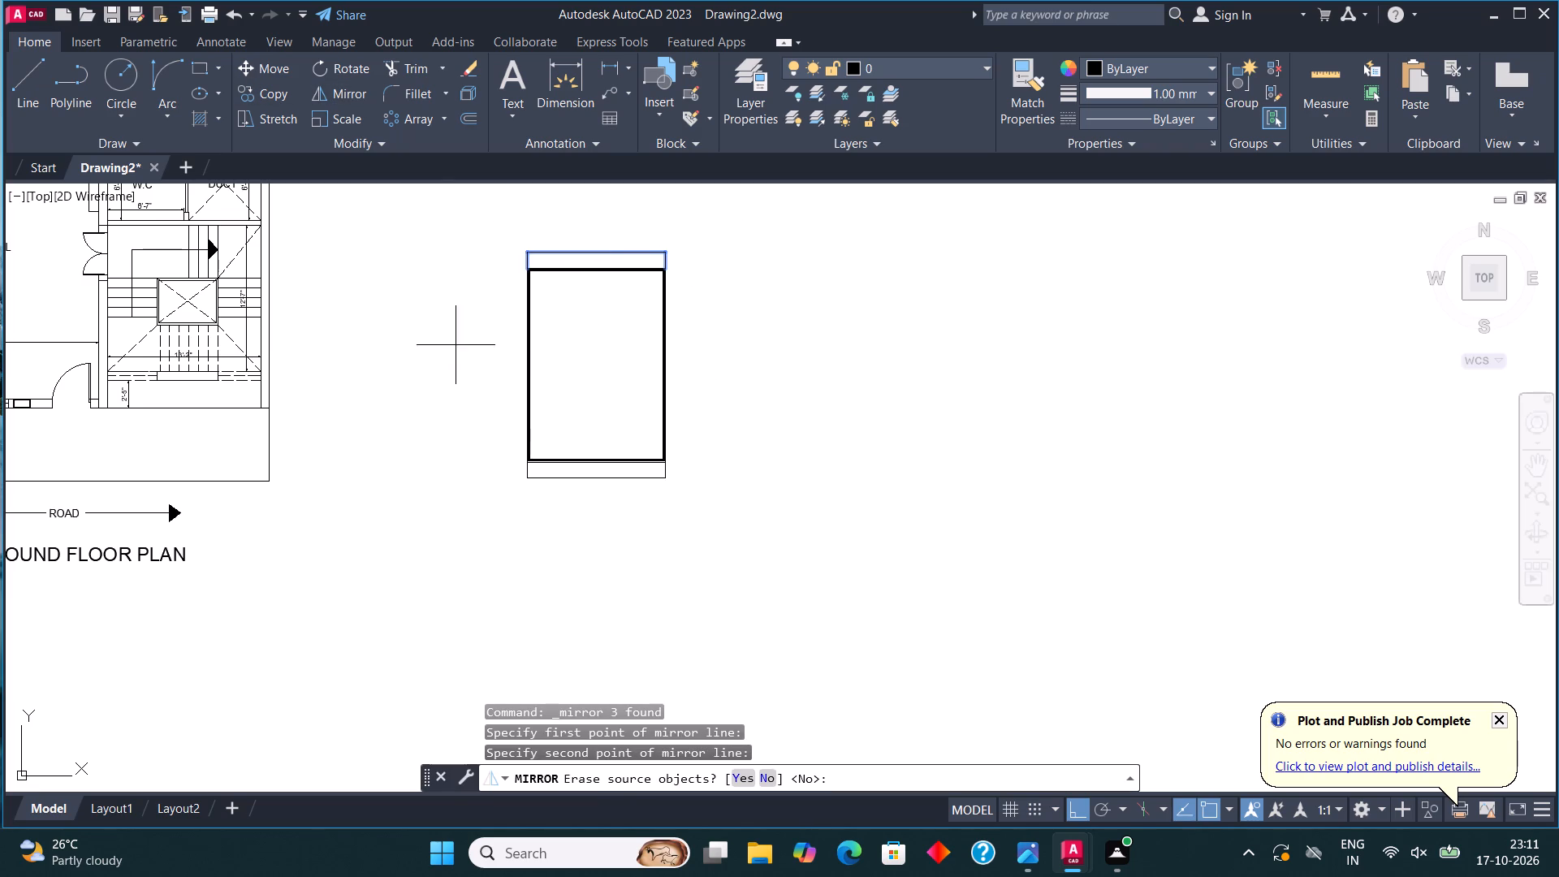
pyautogui.click(767, 780)
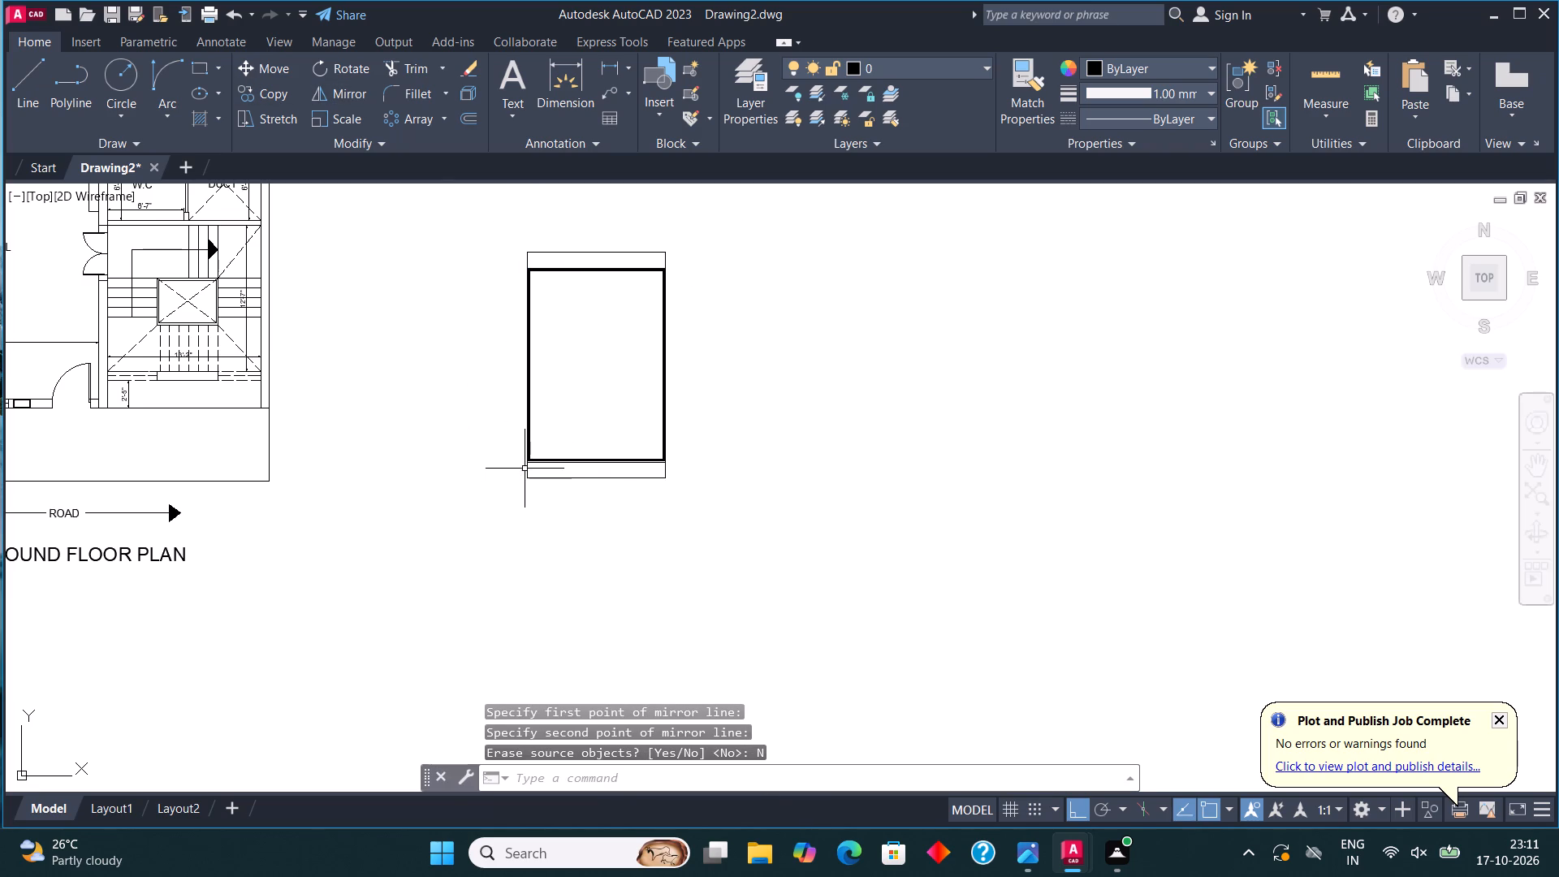
# Offset the bottom line of the lower strip inward twice at 1" spacing.
pyautogui.scroll(4, 525, 469)
pyautogui.scroll(-2, 479, 452)
pyautogui.moveTo(772, 523); pyautogui.dragTo(719, 646, button='middle')
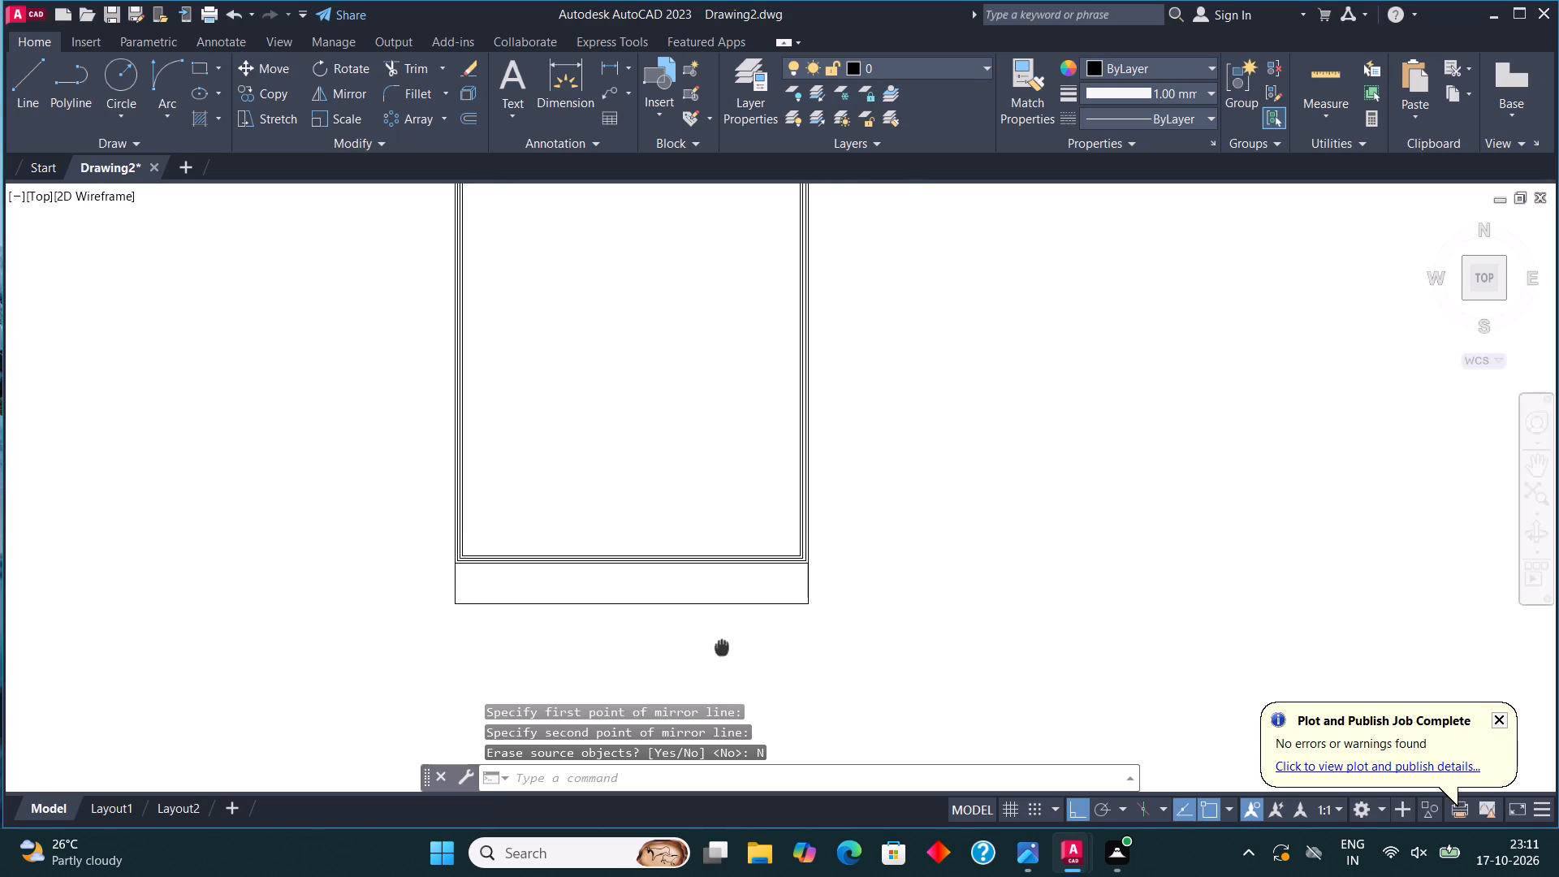
pyautogui.moveTo(719, 646); pyautogui.dragTo(713, 640, button='middle')
pyautogui.scroll(2, 713, 640)
pyautogui.moveTo(670, 676); pyautogui.dragTo(637, 624)
pyautogui.click(565, 507)
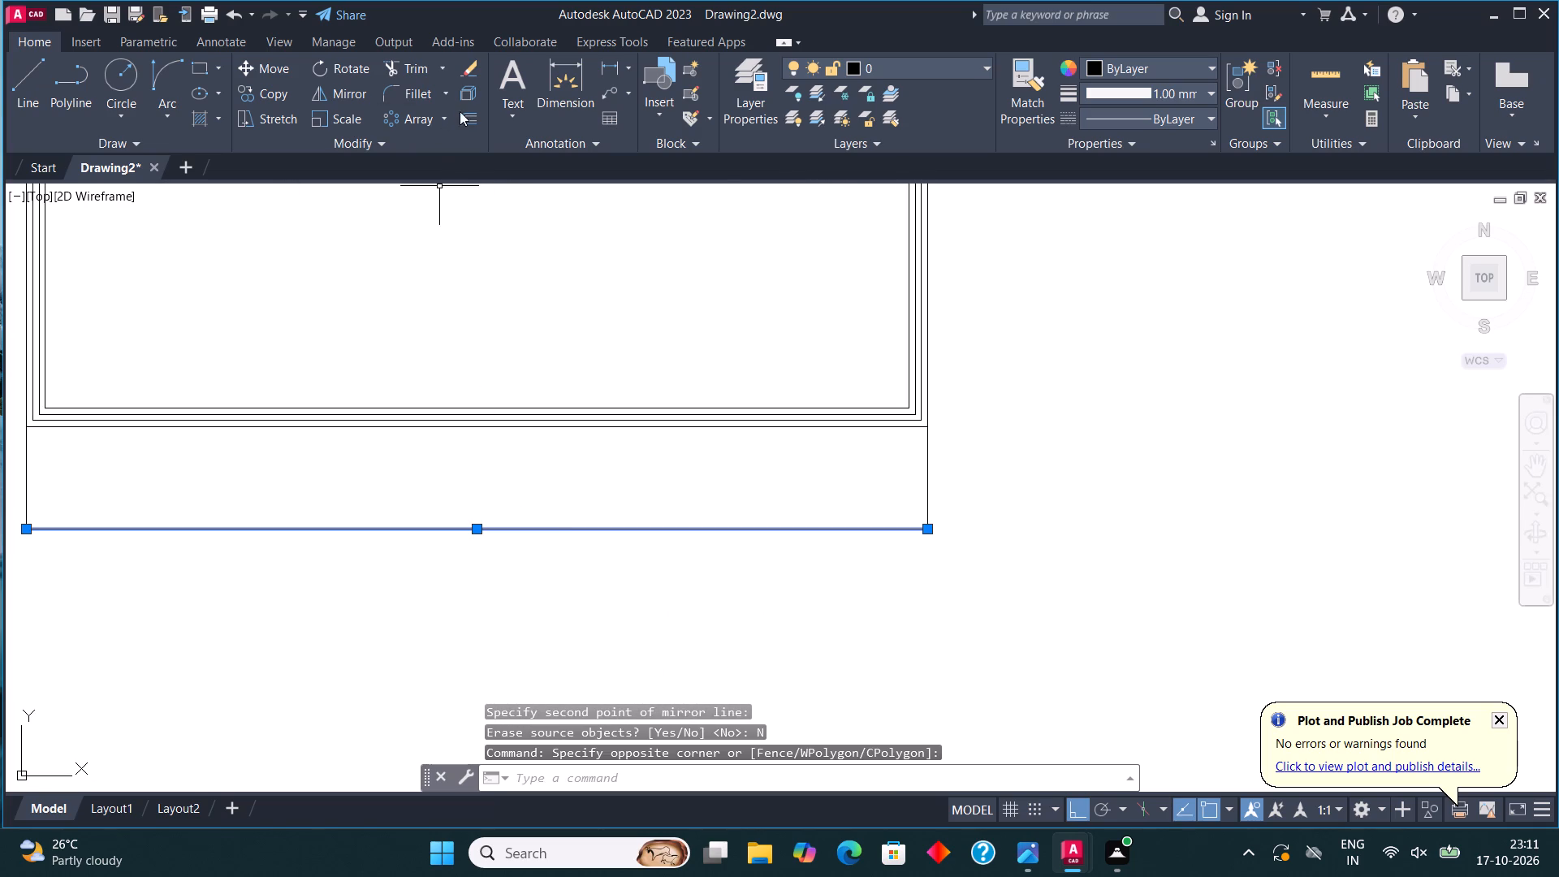
pyautogui.click(464, 114)
pyautogui.click(480, 530)
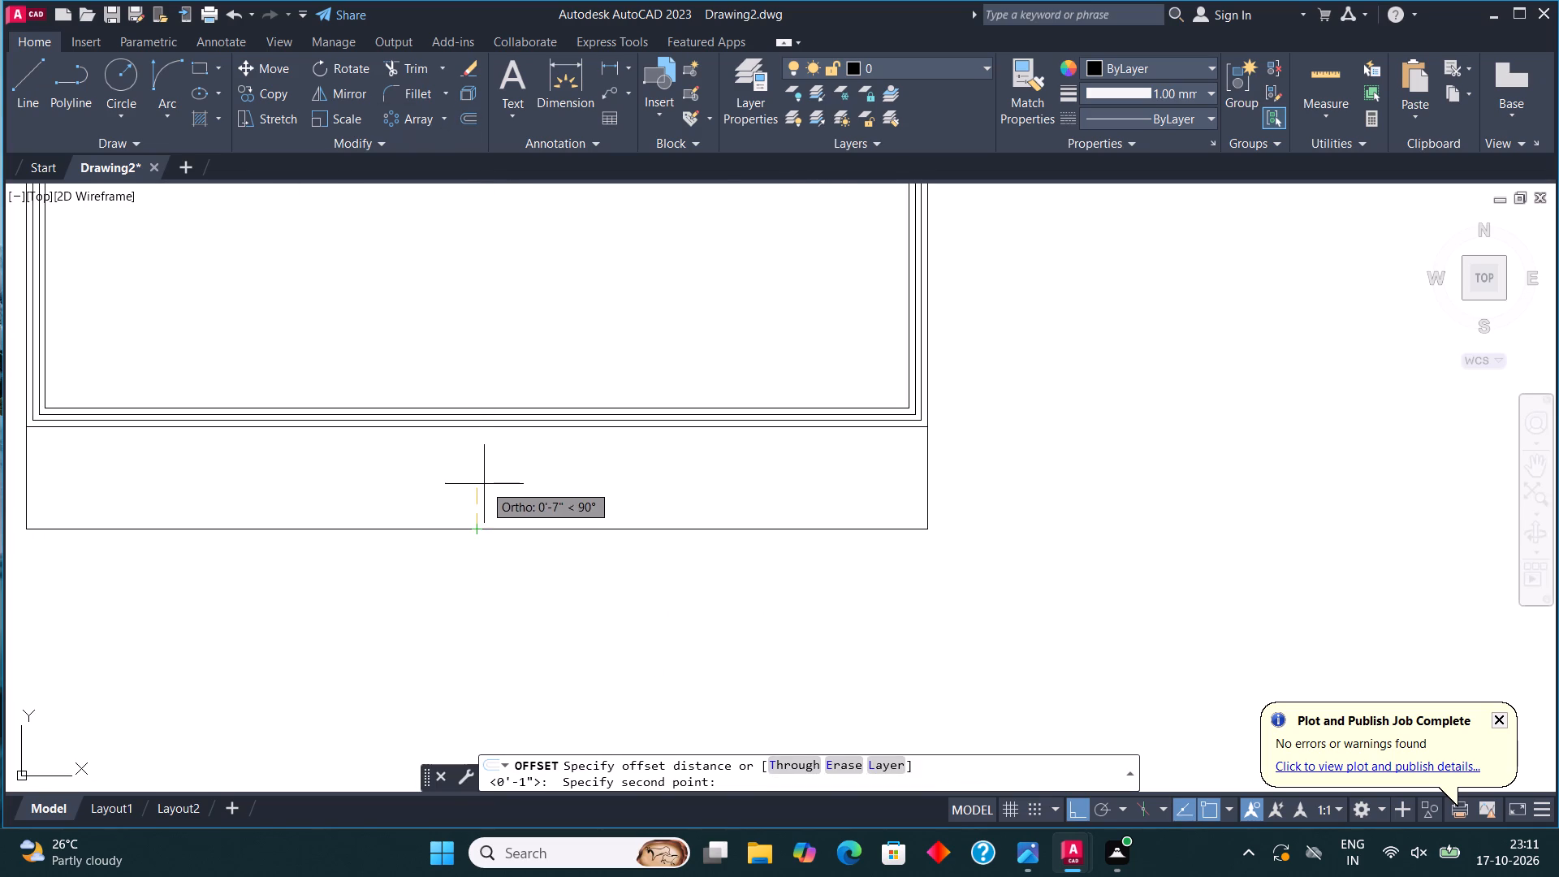
pyautogui.write('1"')
pyautogui.press('Return')
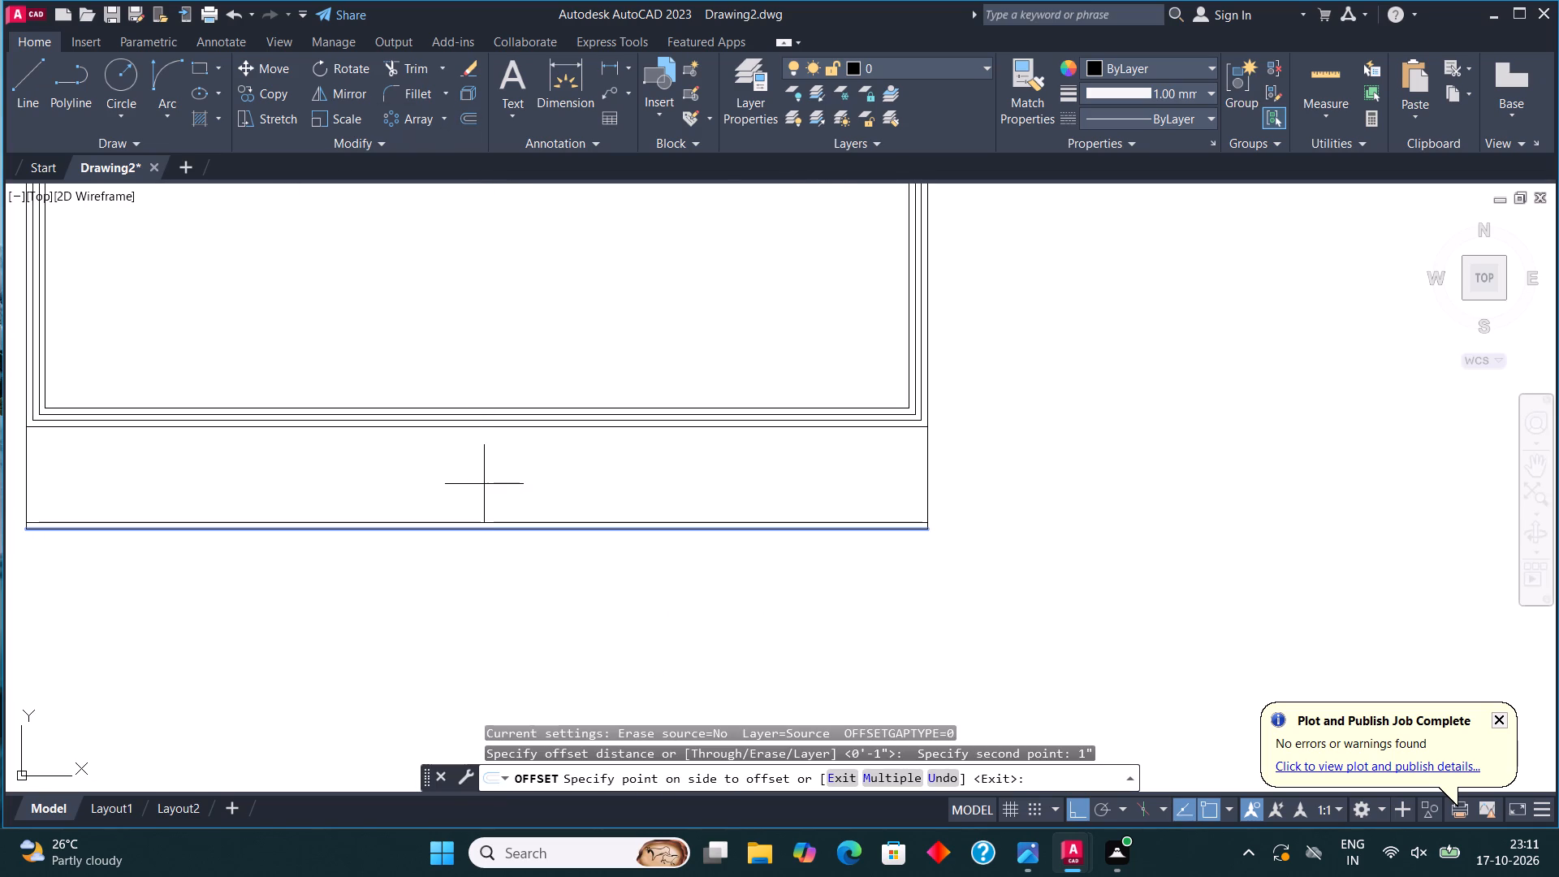
pyautogui.click(505, 464)
pyautogui.click(462, 524)
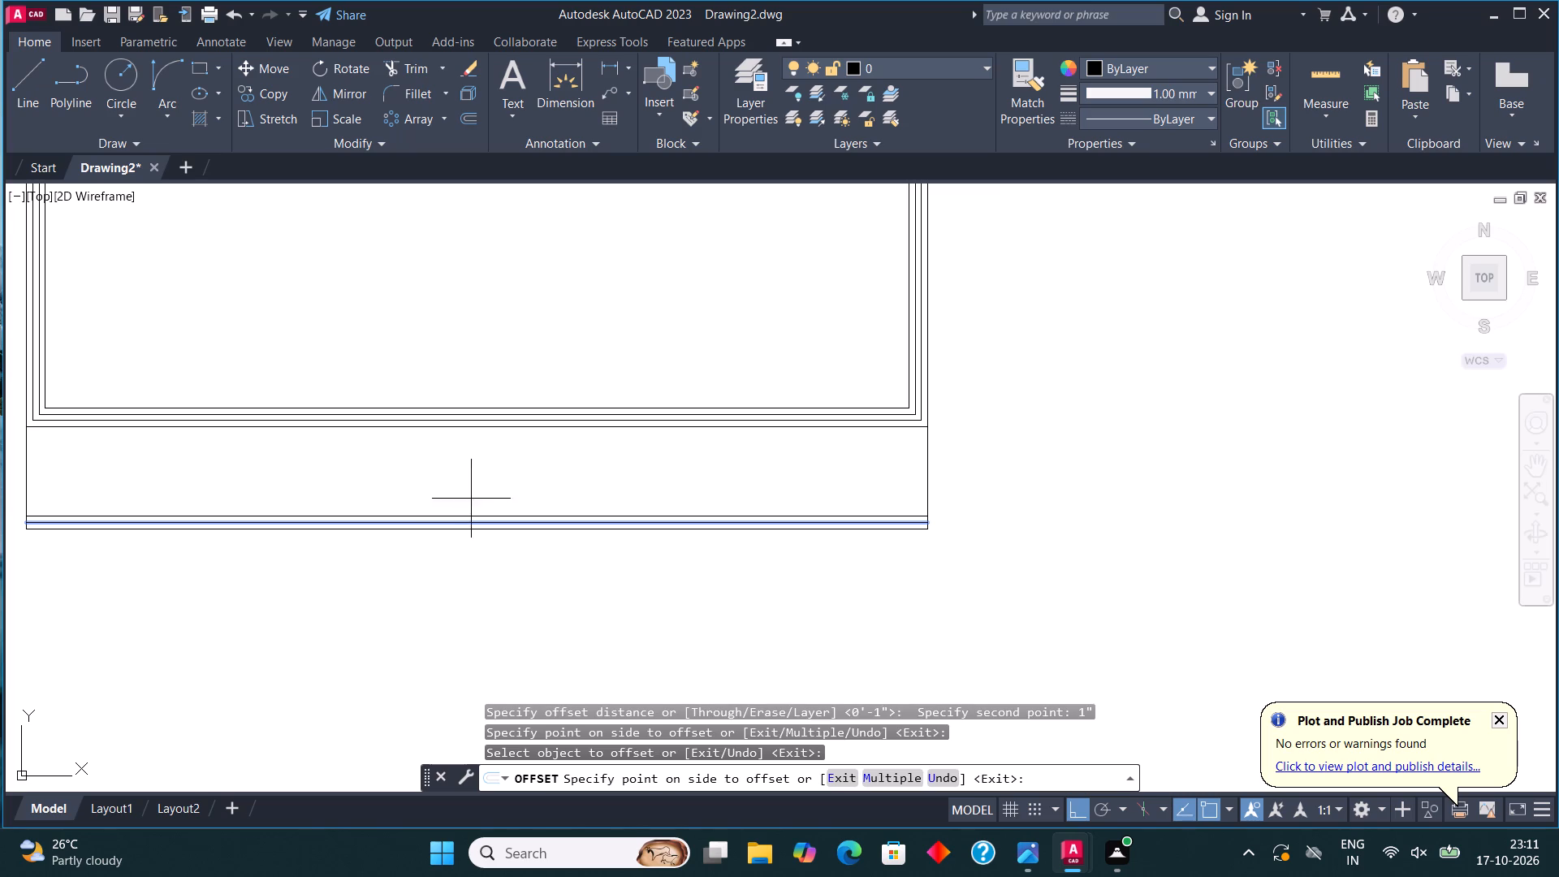
pyautogui.click(471, 499)
# Offset the right end line of the lower strip inward twice at the same 1" spacing.
pyautogui.click(928, 486)
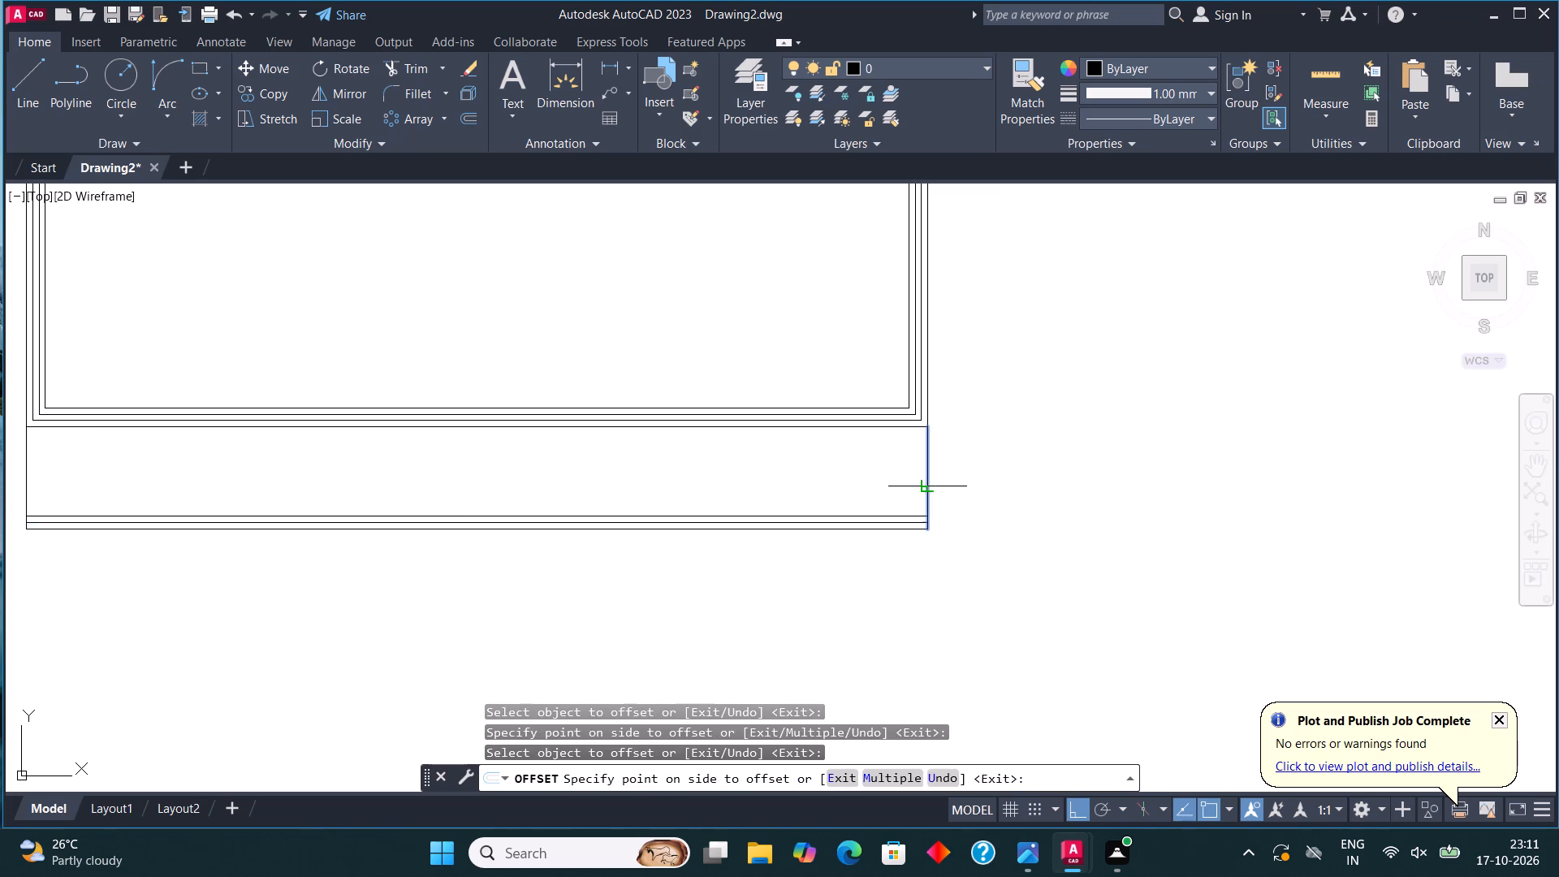
pyautogui.click(897, 466)
pyautogui.click(922, 482)
pyautogui.click(887, 453)
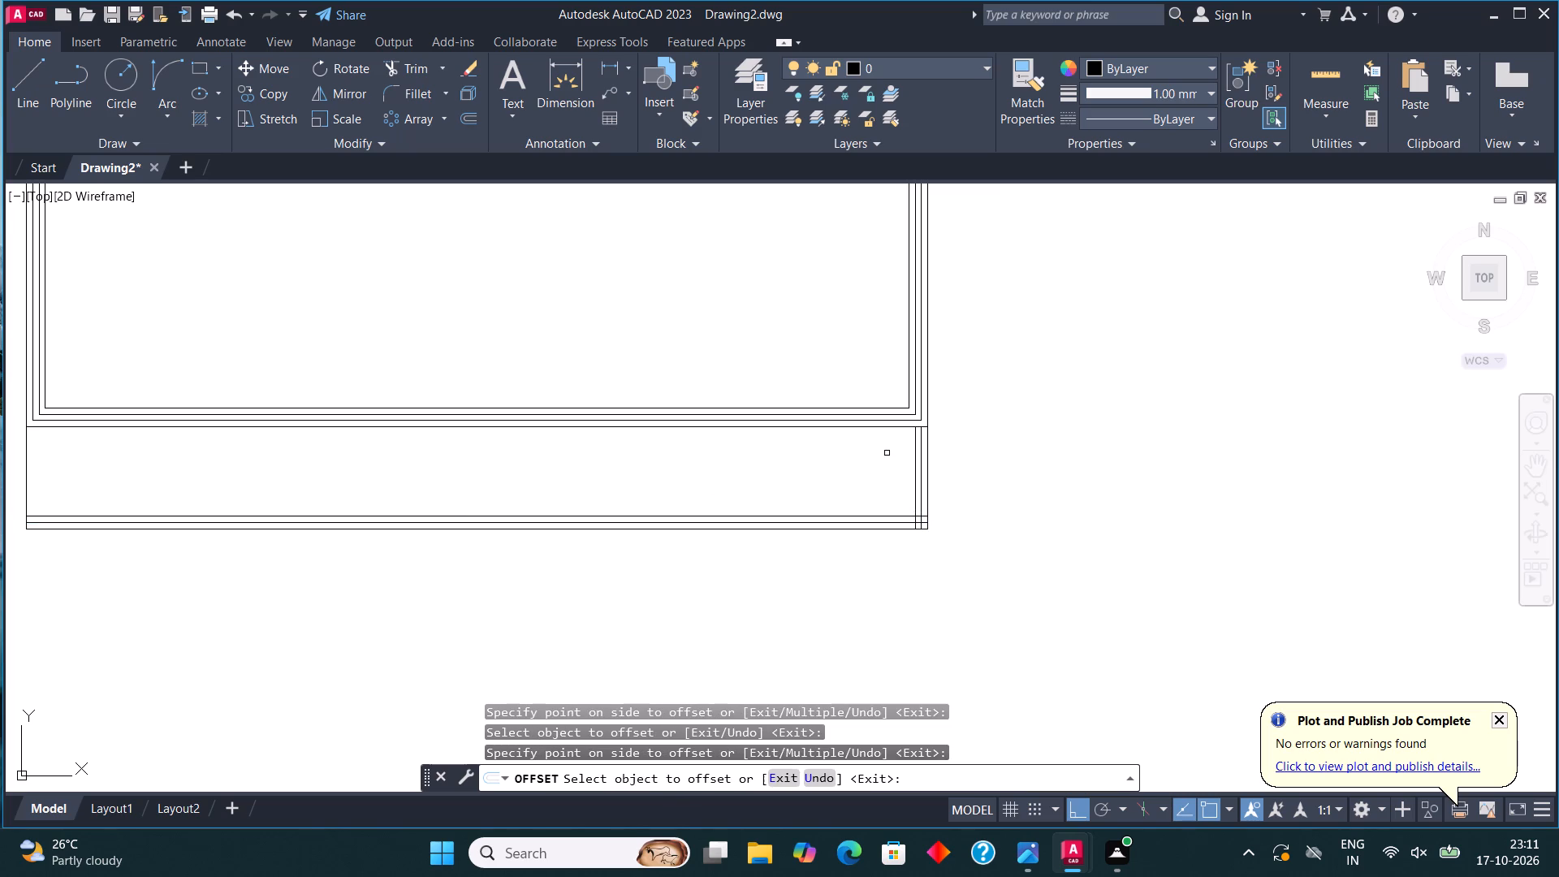
# Offset the innermost right-end line and the innermost bottom line of the frame's lower strip inward once more.
pyautogui.click(914, 485)
pyautogui.click(892, 461)
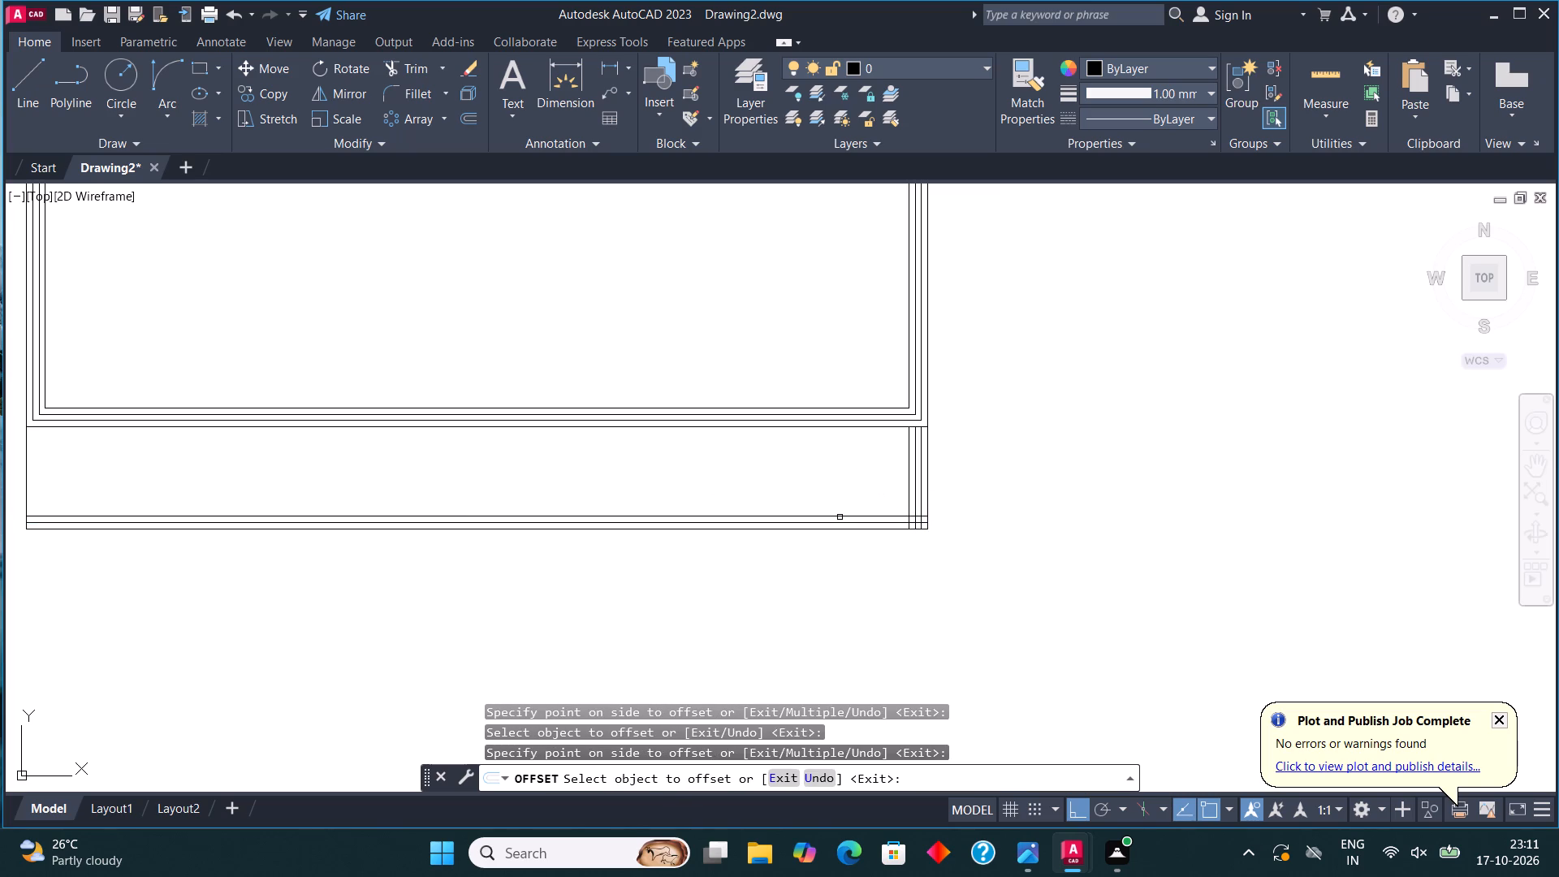
pyautogui.click(840, 517)
pyautogui.click(855, 477)
# Offset the lower strip's left edge inward three times in succession to make three parallel lines.
pyautogui.scroll(-3, 836, 513)
pyautogui.scroll(3, 650, 521)
pyautogui.scroll(1, 594, 468)
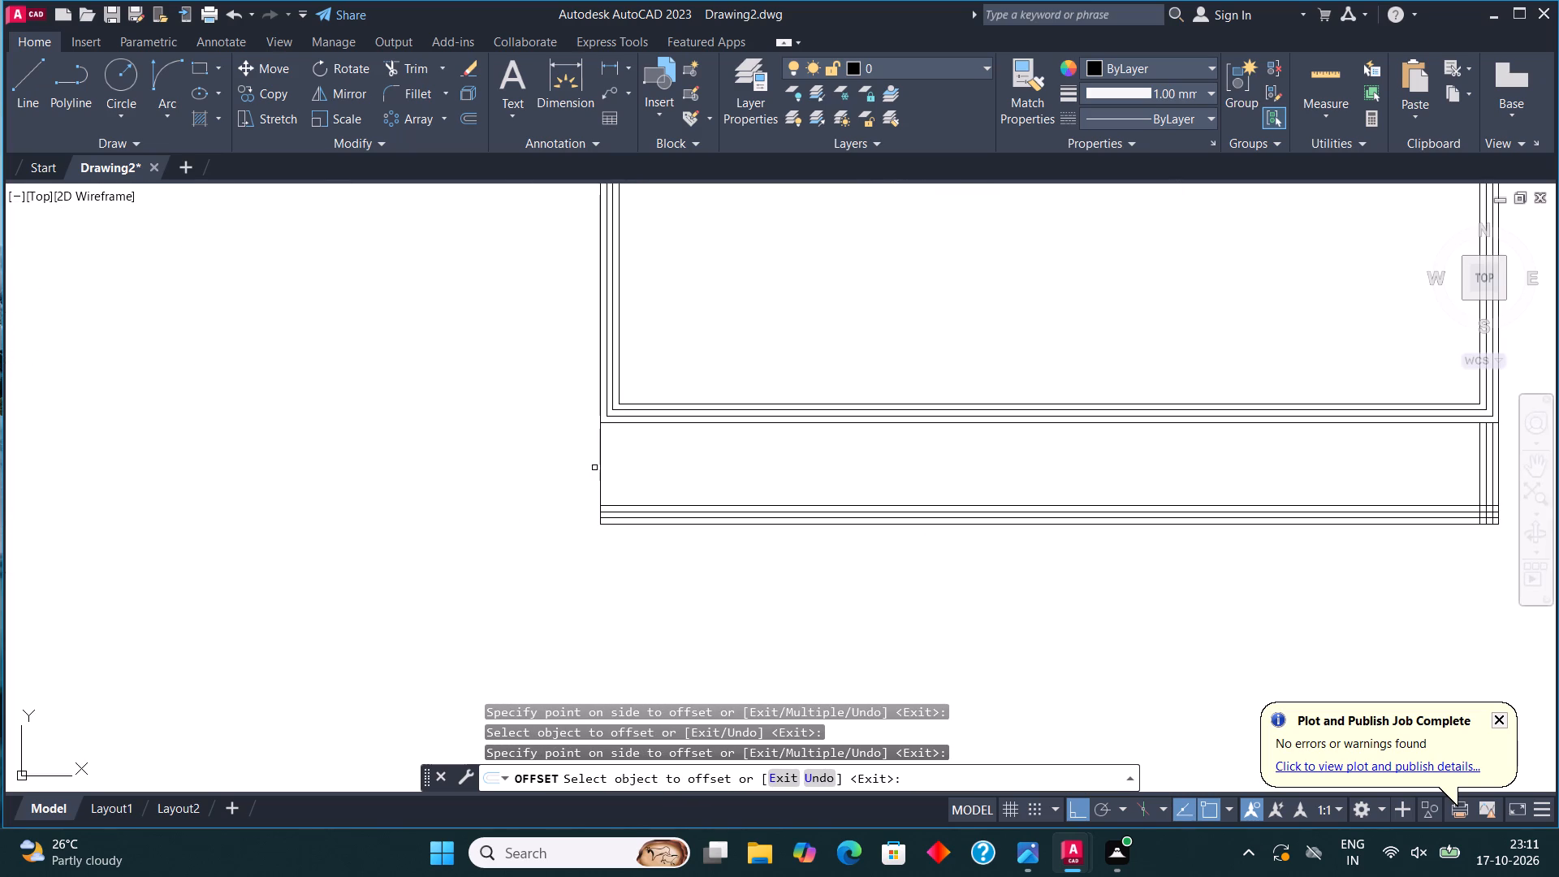
pyautogui.click(602, 473)
pyautogui.click(649, 471)
pyautogui.click(612, 458)
pyautogui.click(652, 458)
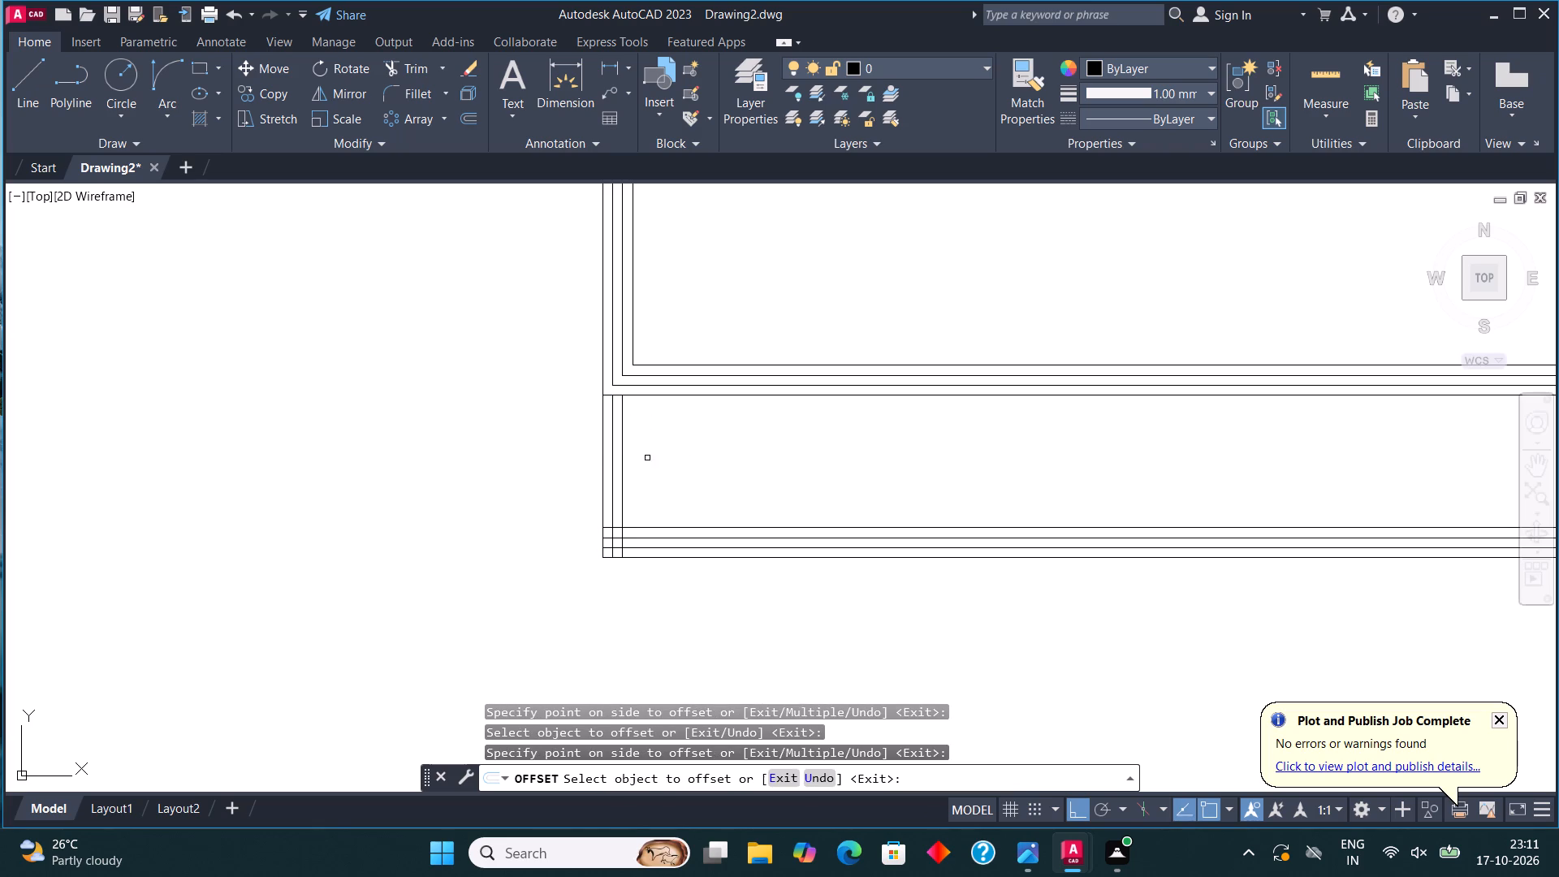
pyautogui.click(624, 453)
pyautogui.click(668, 453)
# Offset the top edge of the frame's upper strip downward three times in succession.
pyautogui.scroll(-4, 583, 620)
pyautogui.scroll(4, 640, 244)
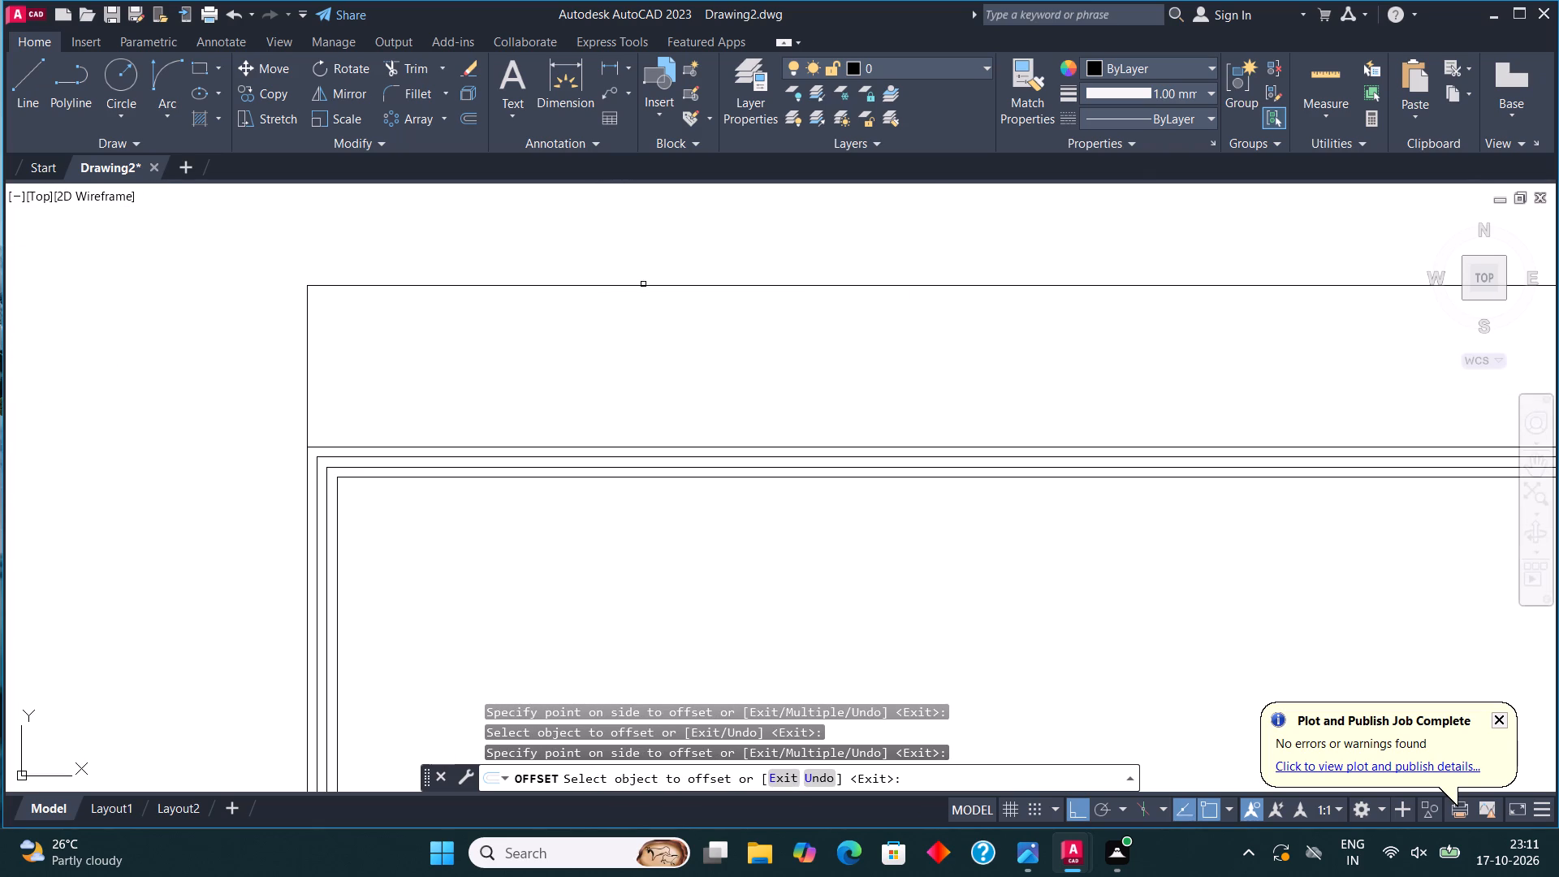
pyautogui.click(644, 284)
pyautogui.click(644, 315)
pyautogui.click(645, 298)
pyautogui.click(646, 326)
pyautogui.moveTo(652, 303); pyautogui.dragTo(654, 312)
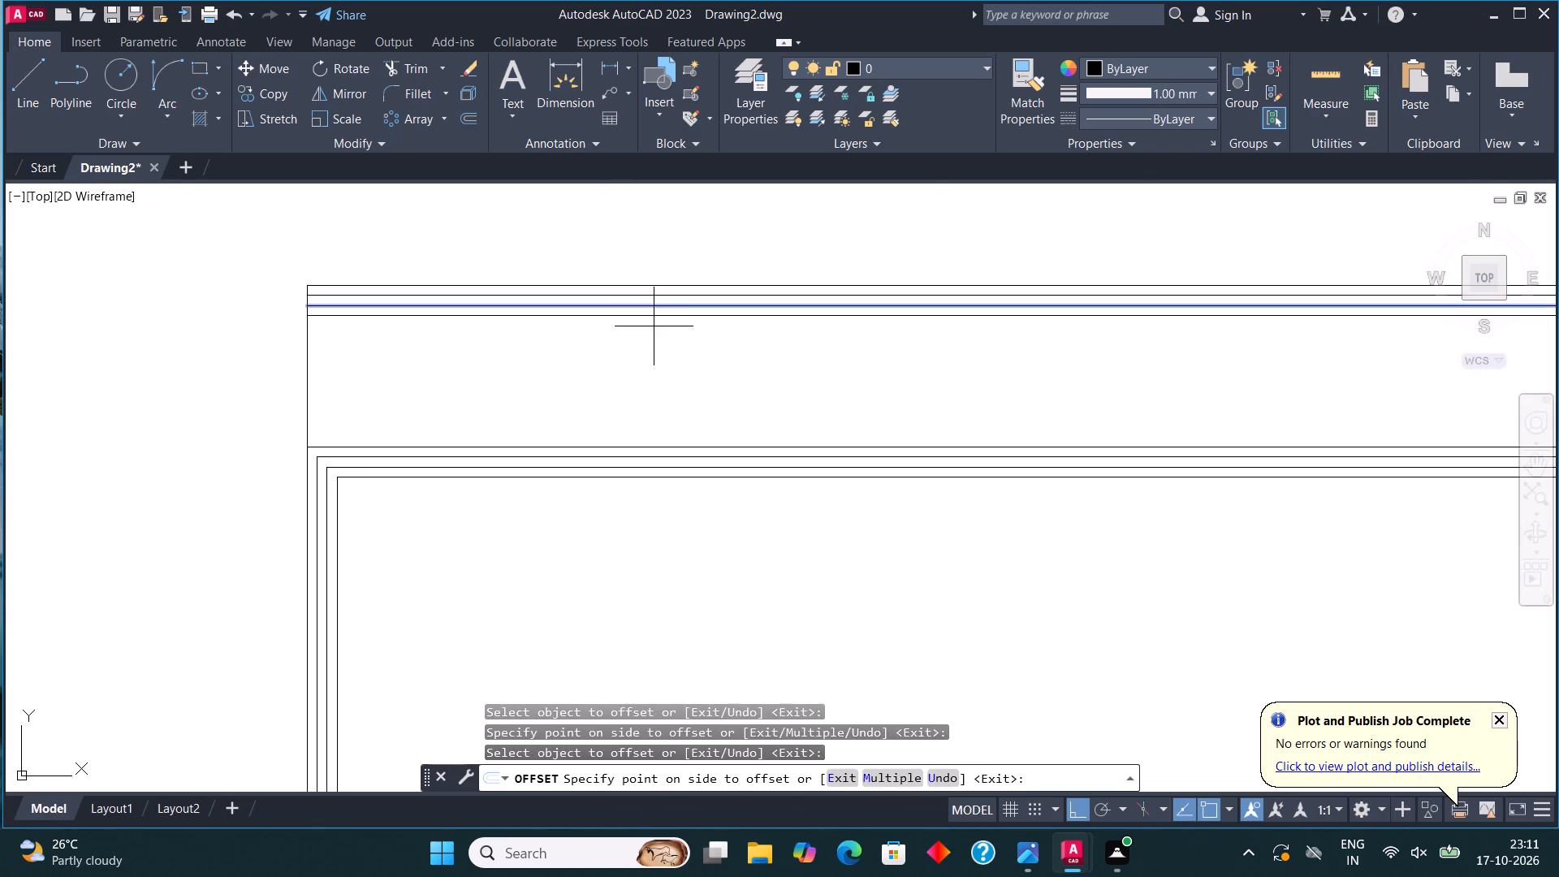
pyautogui.click(654, 333)
# Offset the upper strip's left edge inward three times in succession.
pyautogui.click(304, 369)
pyautogui.click(350, 376)
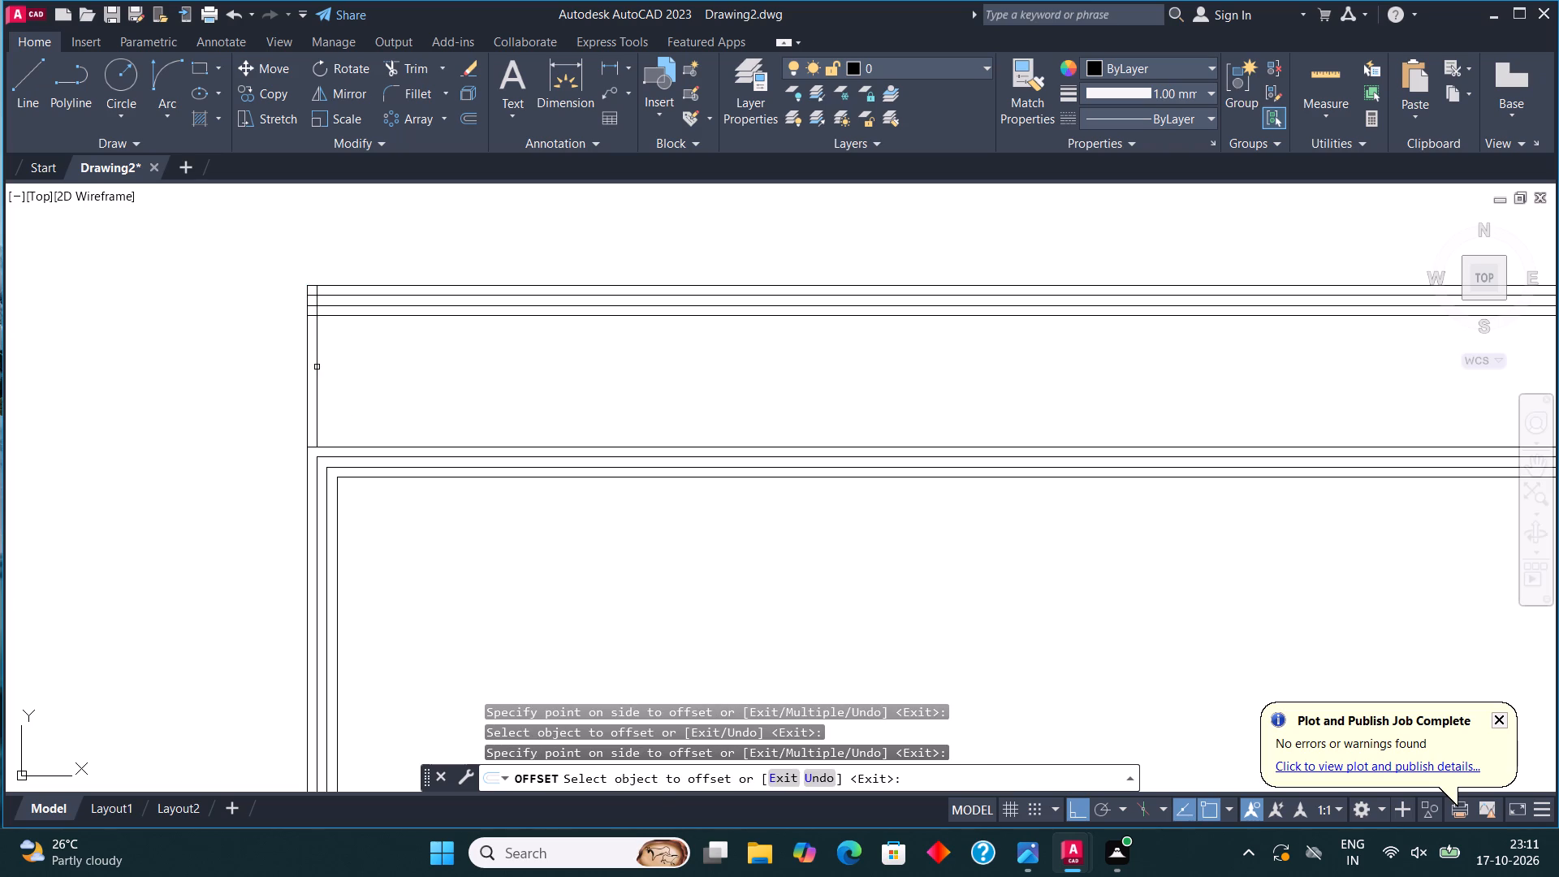
pyautogui.click(317, 367)
pyautogui.click(352, 369)
pyautogui.click(326, 373)
pyautogui.click(392, 377)
# Offset the upper strip's right edge inward three times in succession and end the Offset command.
pyautogui.scroll(-3, 390, 418)
pyautogui.scroll(4, 680, 408)
pyautogui.click(966, 447)
pyautogui.click(909, 444)
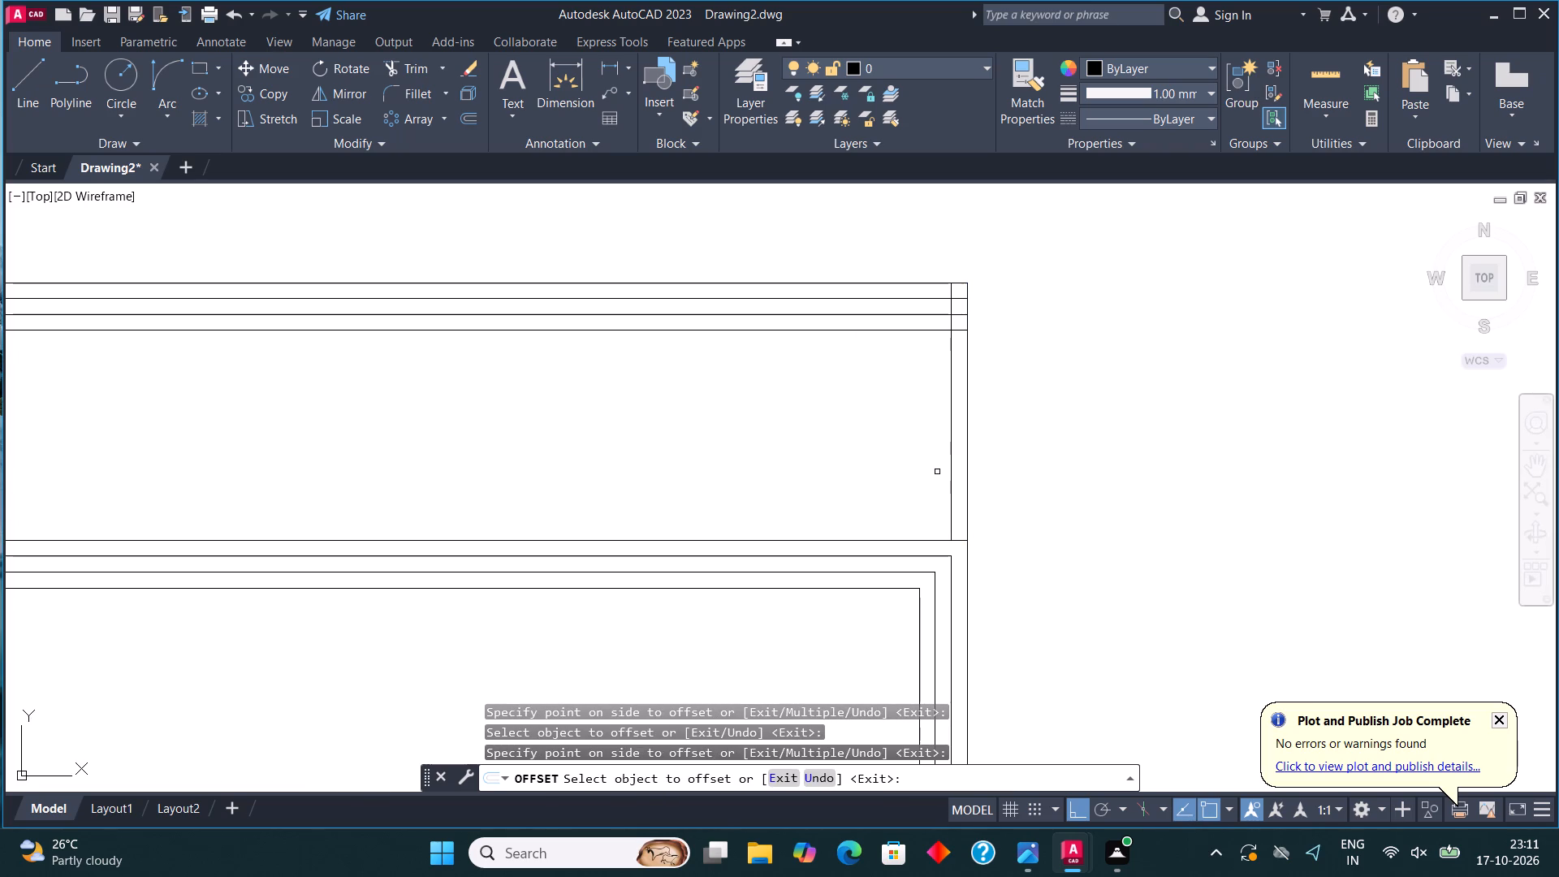
pyautogui.click(957, 489)
pyautogui.click(948, 485)
pyautogui.moveTo(951, 486); pyautogui.dragTo(944, 483)
pyautogui.click(885, 456)
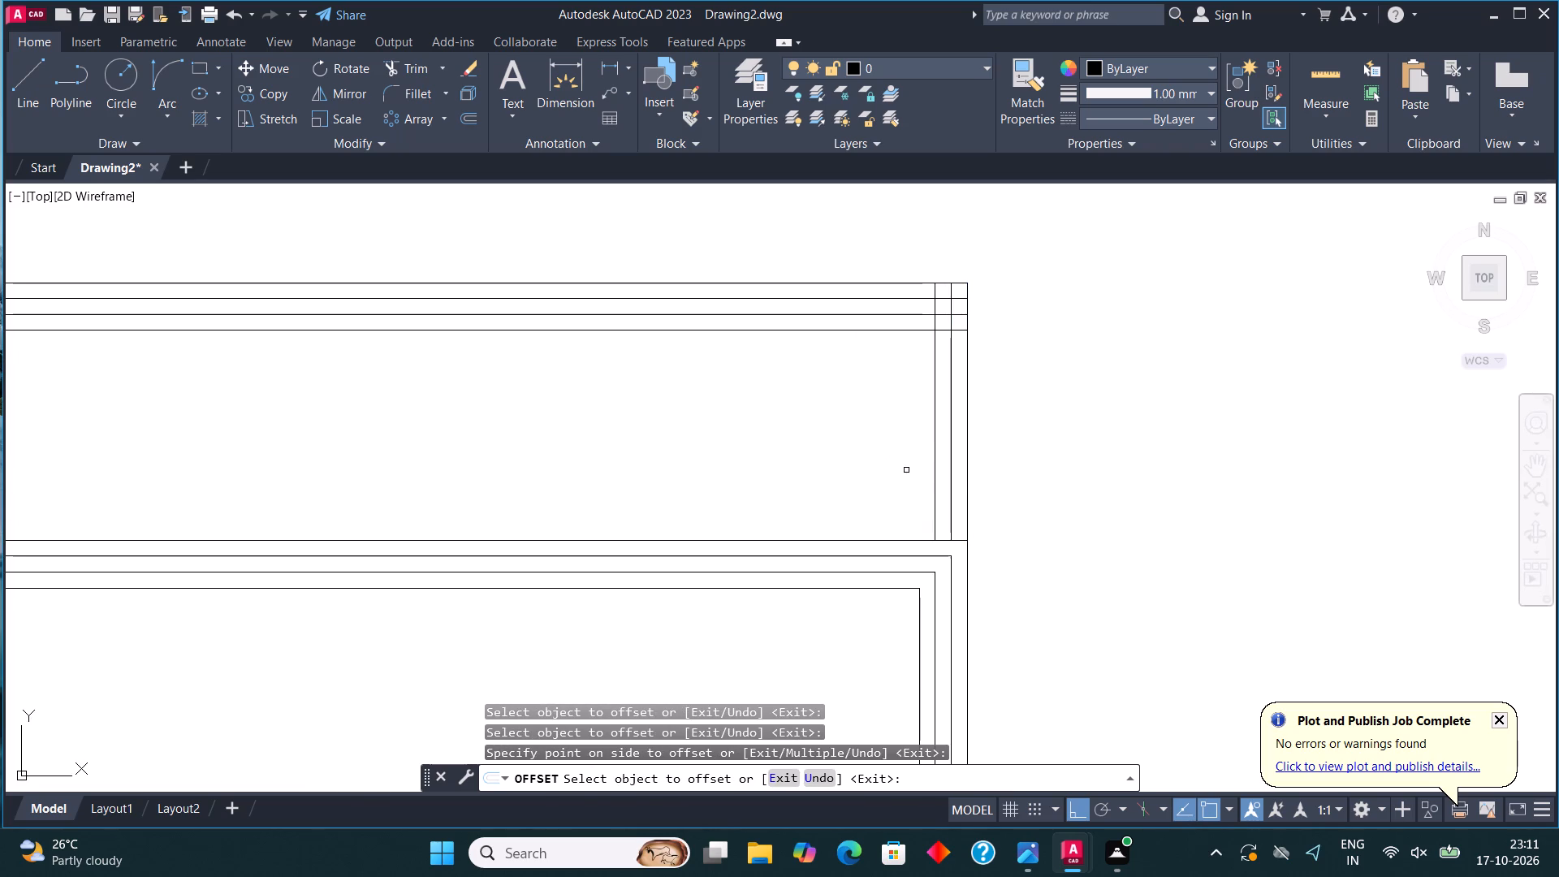
pyautogui.click(931, 501)
pyautogui.moveTo(938, 509); pyautogui.dragTo(925, 503)
pyautogui.moveTo(866, 477); pyautogui.dragTo(857, 482)
pyautogui.scroll(-3, 743, 430)
pyautogui.scroll(-2, 732, 358)
pyautogui.press('Escape')
# Fill the outermost border band of the rectangle labelled A with a solid hatch.
pyautogui.scroll(-2, 699, 381)
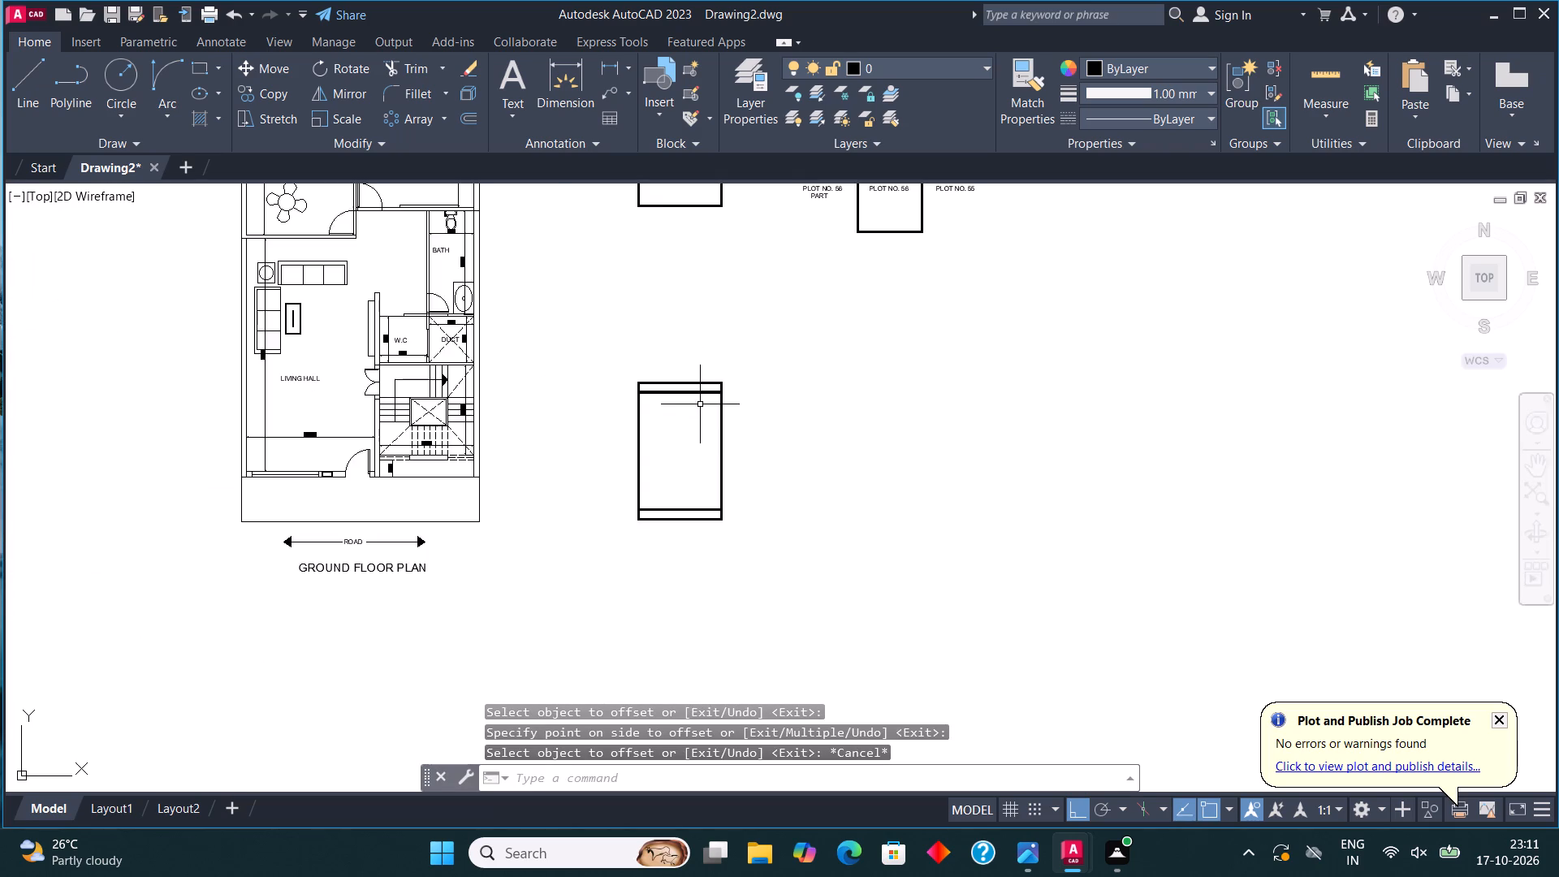
pyautogui.scroll(-1, 701, 408)
pyautogui.moveTo(727, 413); pyautogui.dragTo(765, 540, button='middle')
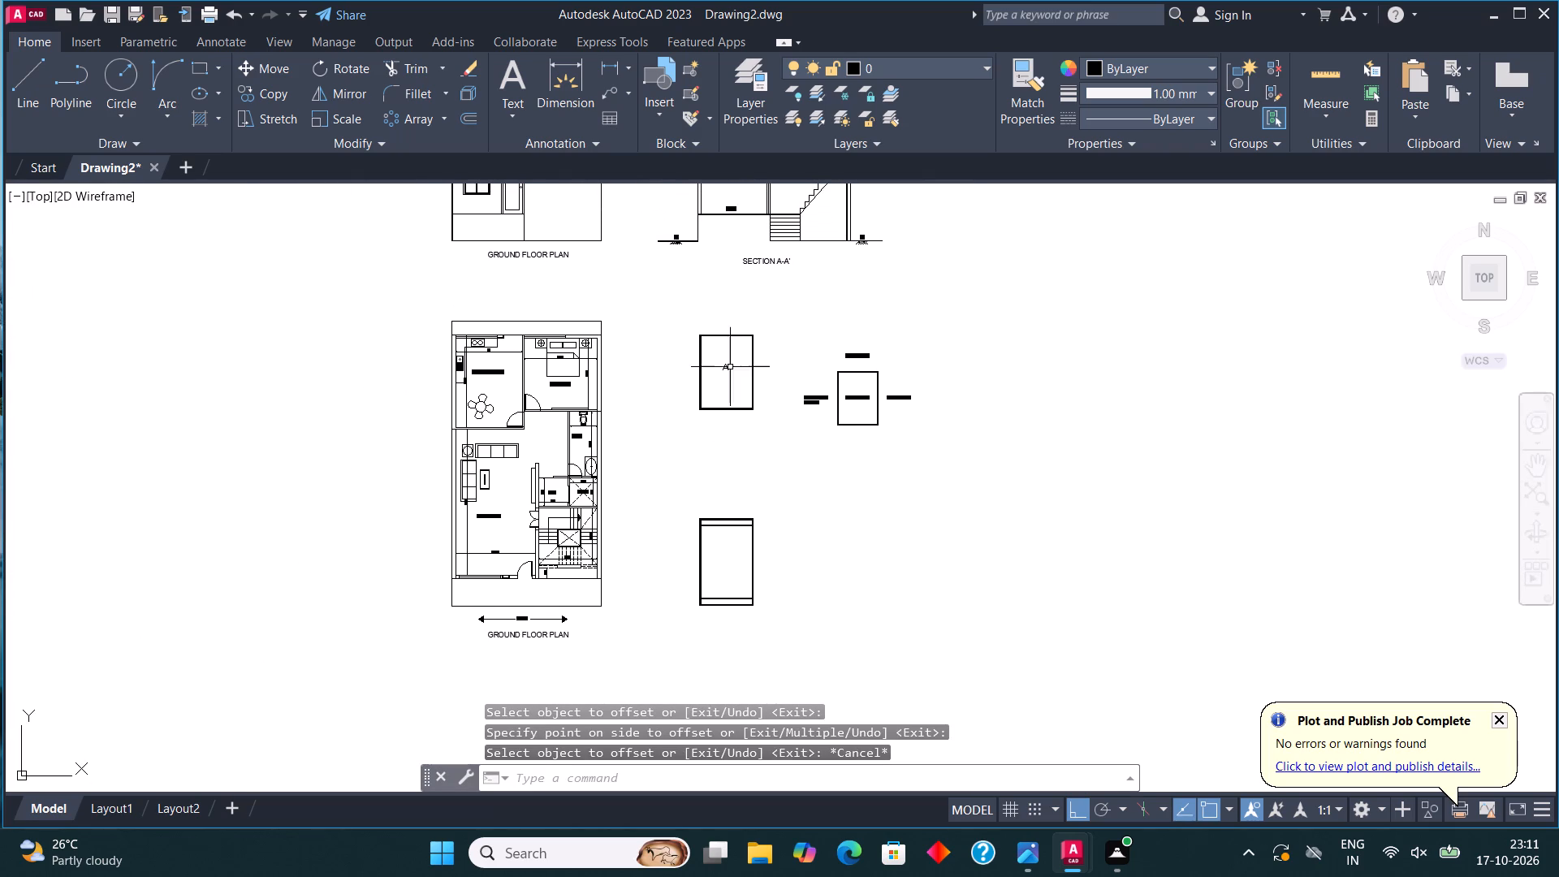
pyautogui.scroll(6, 702, 348)
pyautogui.moveTo(706, 339); pyautogui.dragTo(681, 605, button='middle')
pyautogui.scroll(1, 792, 397)
pyautogui.moveTo(787, 395); pyautogui.dragTo(648, 452, button='middle')
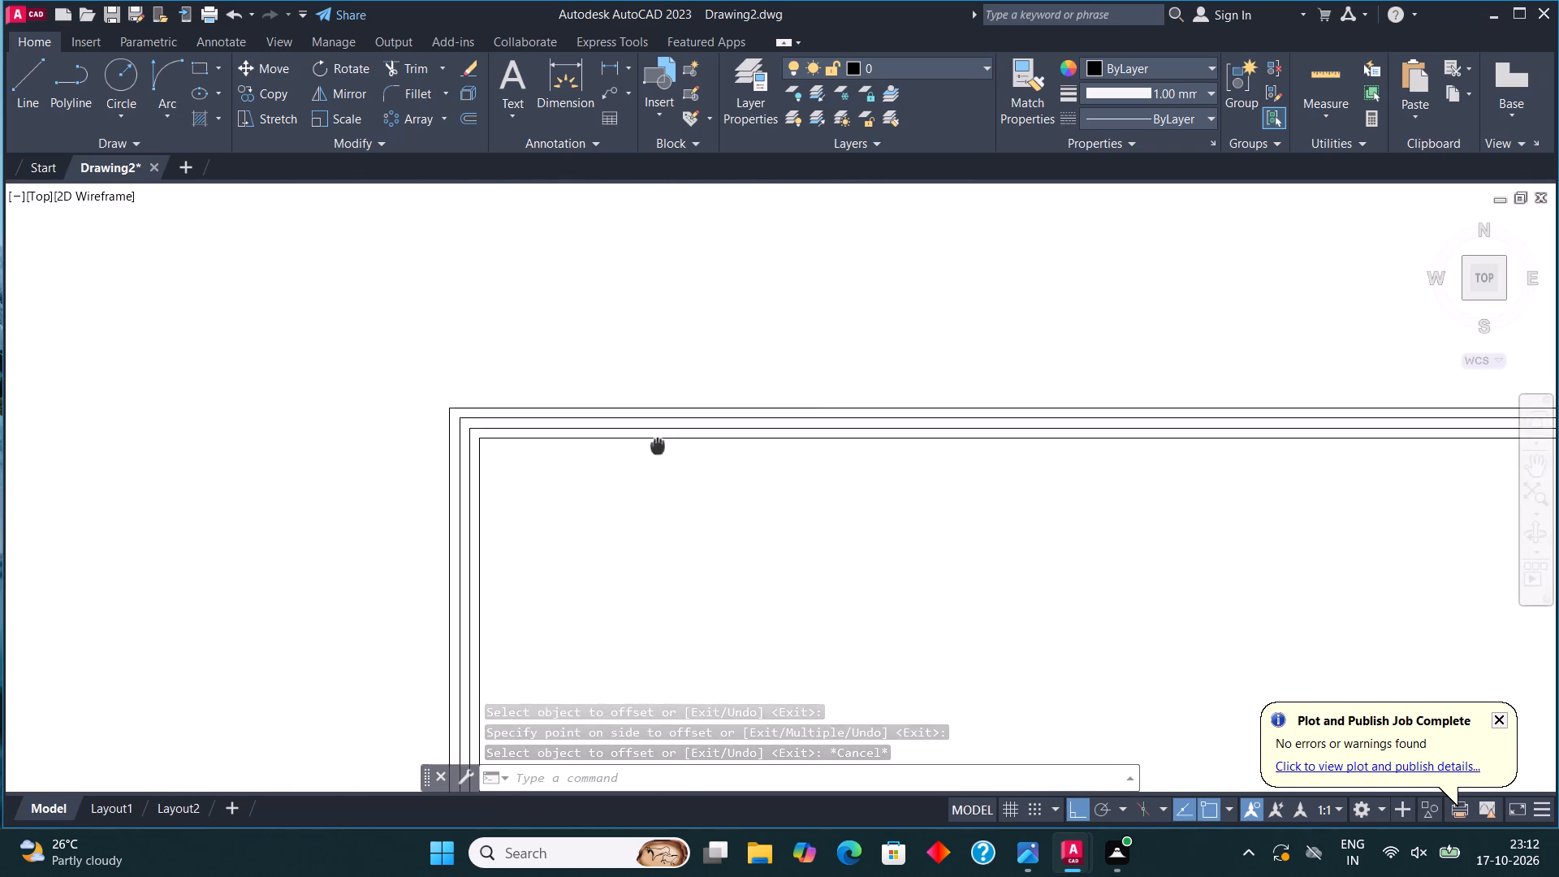
pyautogui.moveTo(648, 452); pyautogui.dragTo(624, 465, button='middle')
pyautogui.press('h')
pyautogui.press('Return')
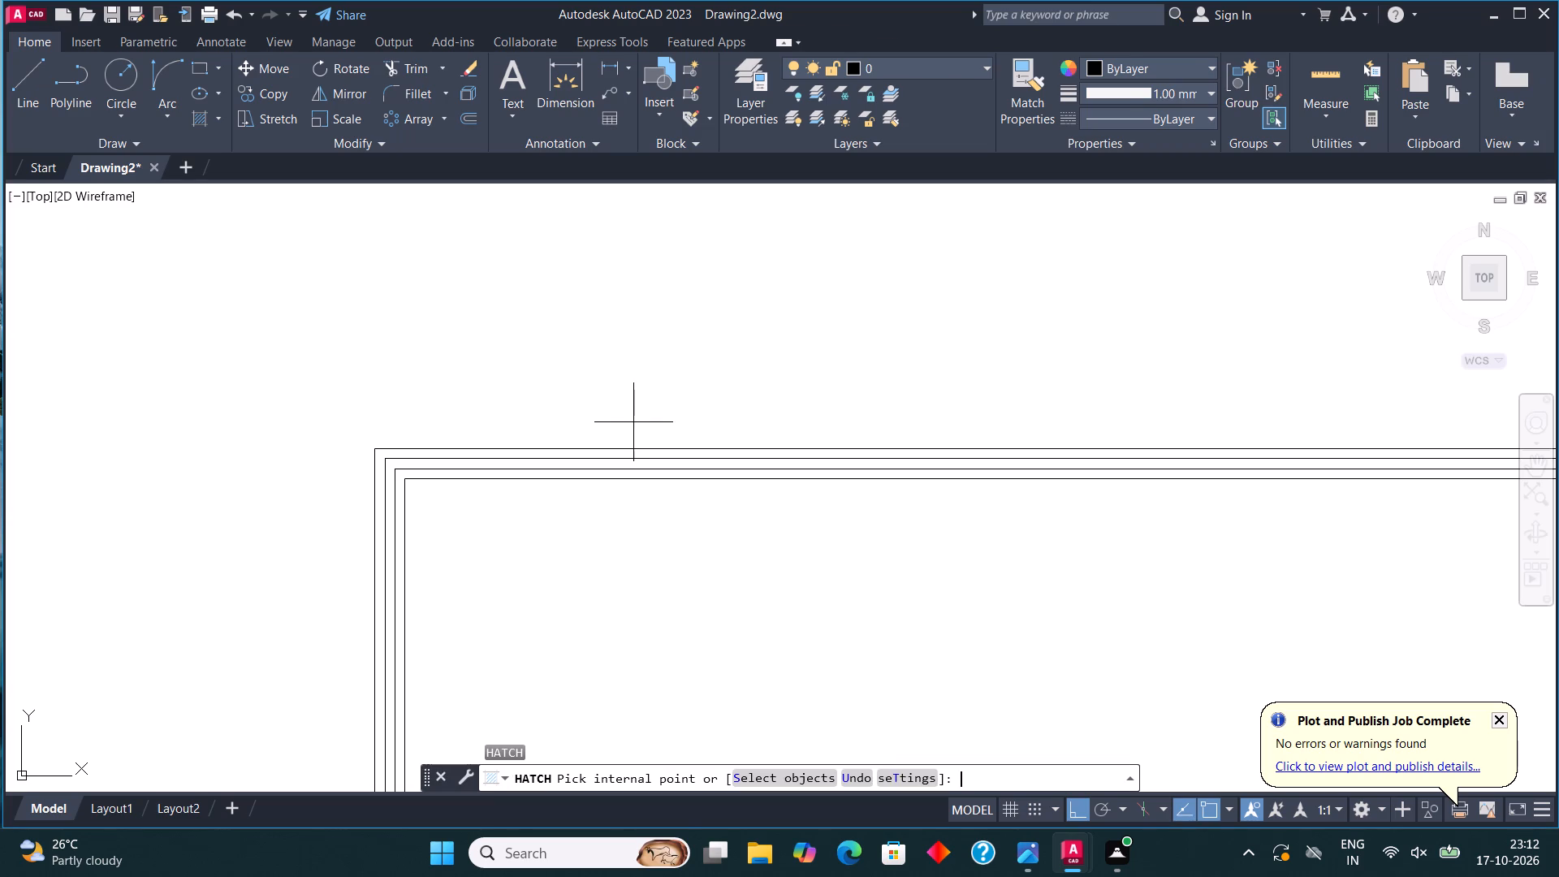
pyautogui.click(645, 450)
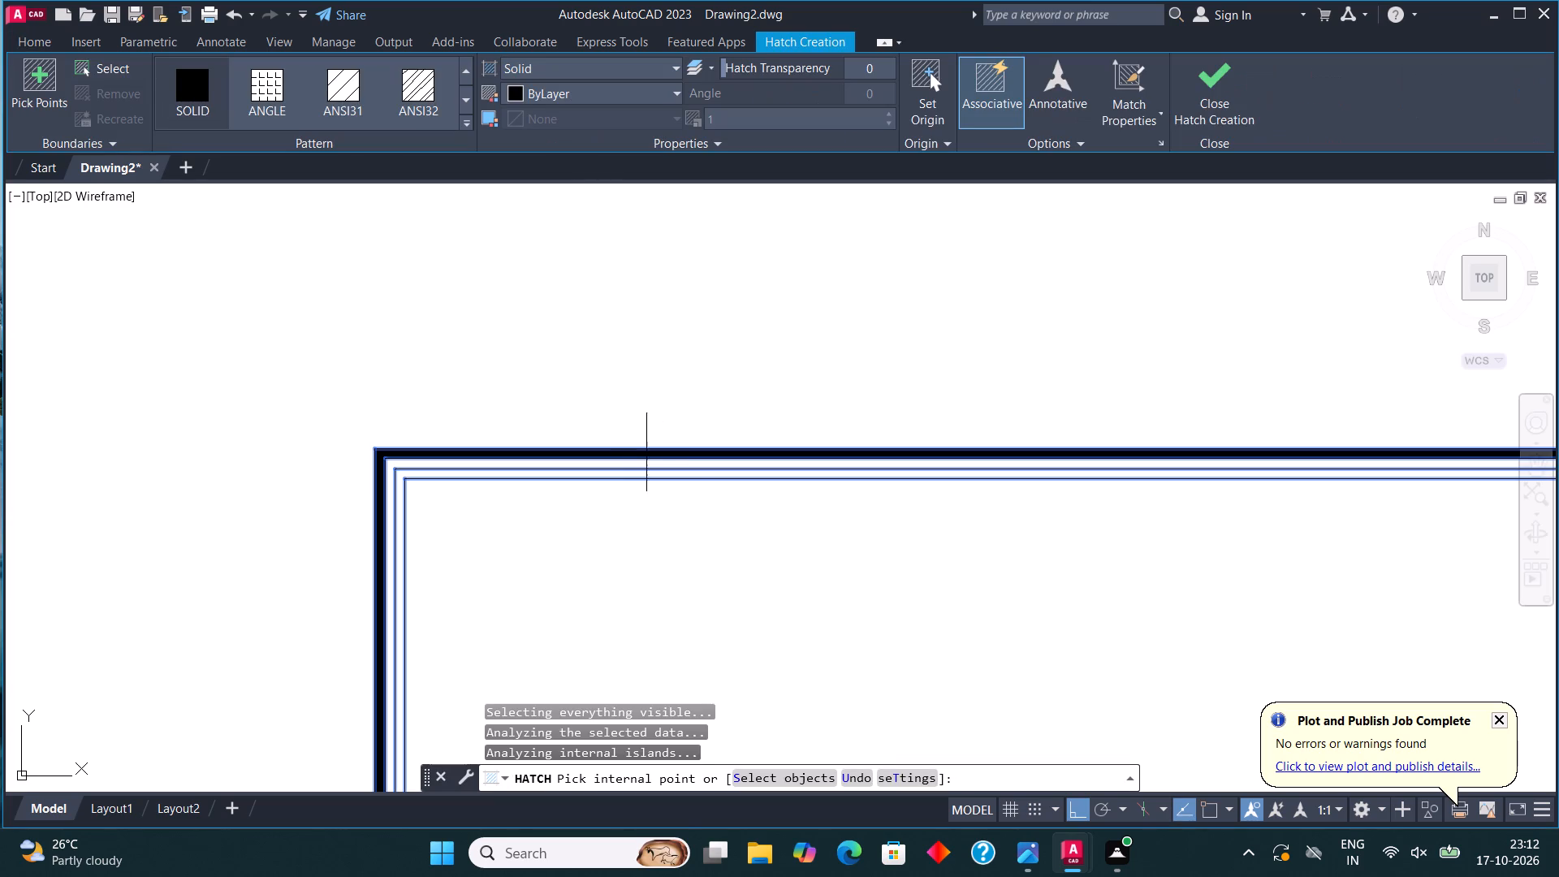
pyautogui.click(657, 473)
pyautogui.click(653, 467)
pyautogui.scroll(3, 653, 467)
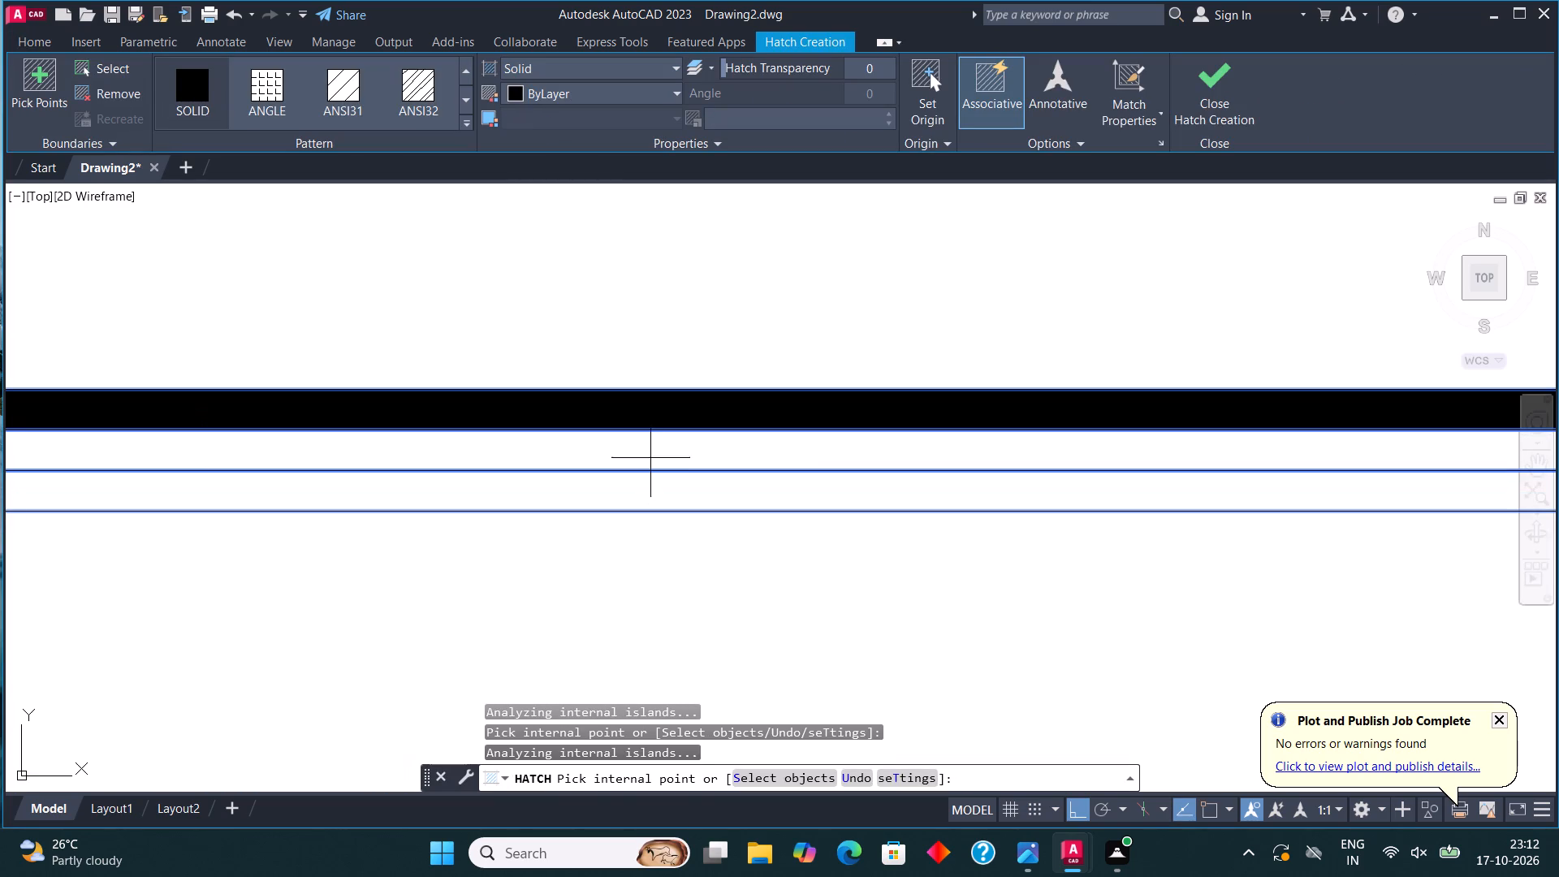
pyautogui.click(643, 448)
pyautogui.click(653, 491)
pyautogui.scroll(-8, 653, 491)
pyautogui.moveTo(696, 431); pyautogui.dragTo(659, 293, button='middle')
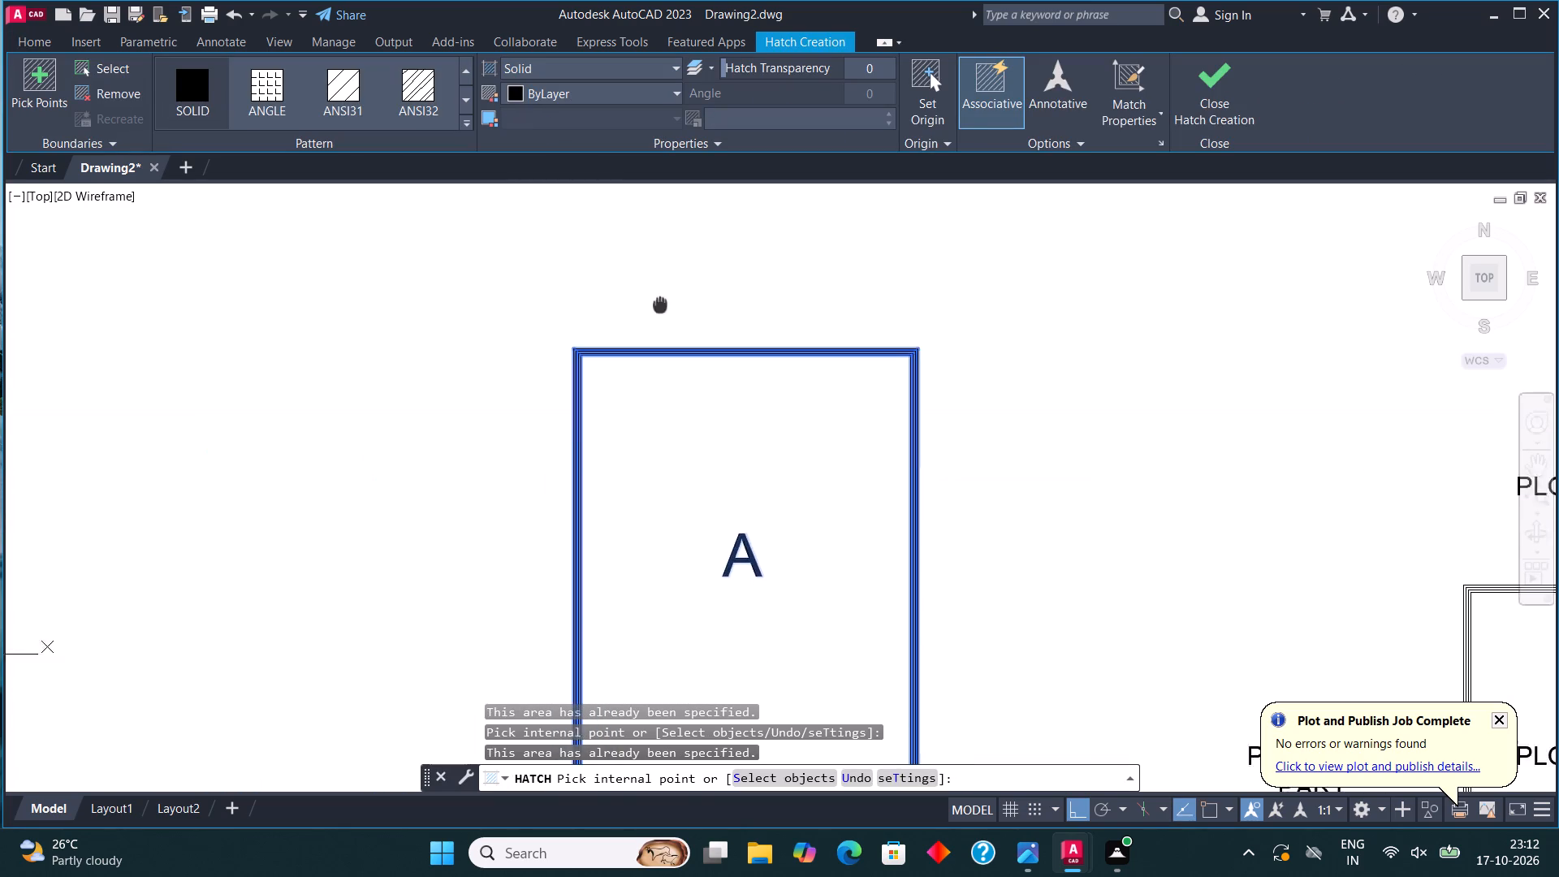
pyautogui.moveTo(659, 293); pyautogui.dragTo(654, 279, button='middle')
pyautogui.scroll(5, 572, 382)
pyautogui.click(560, 440)
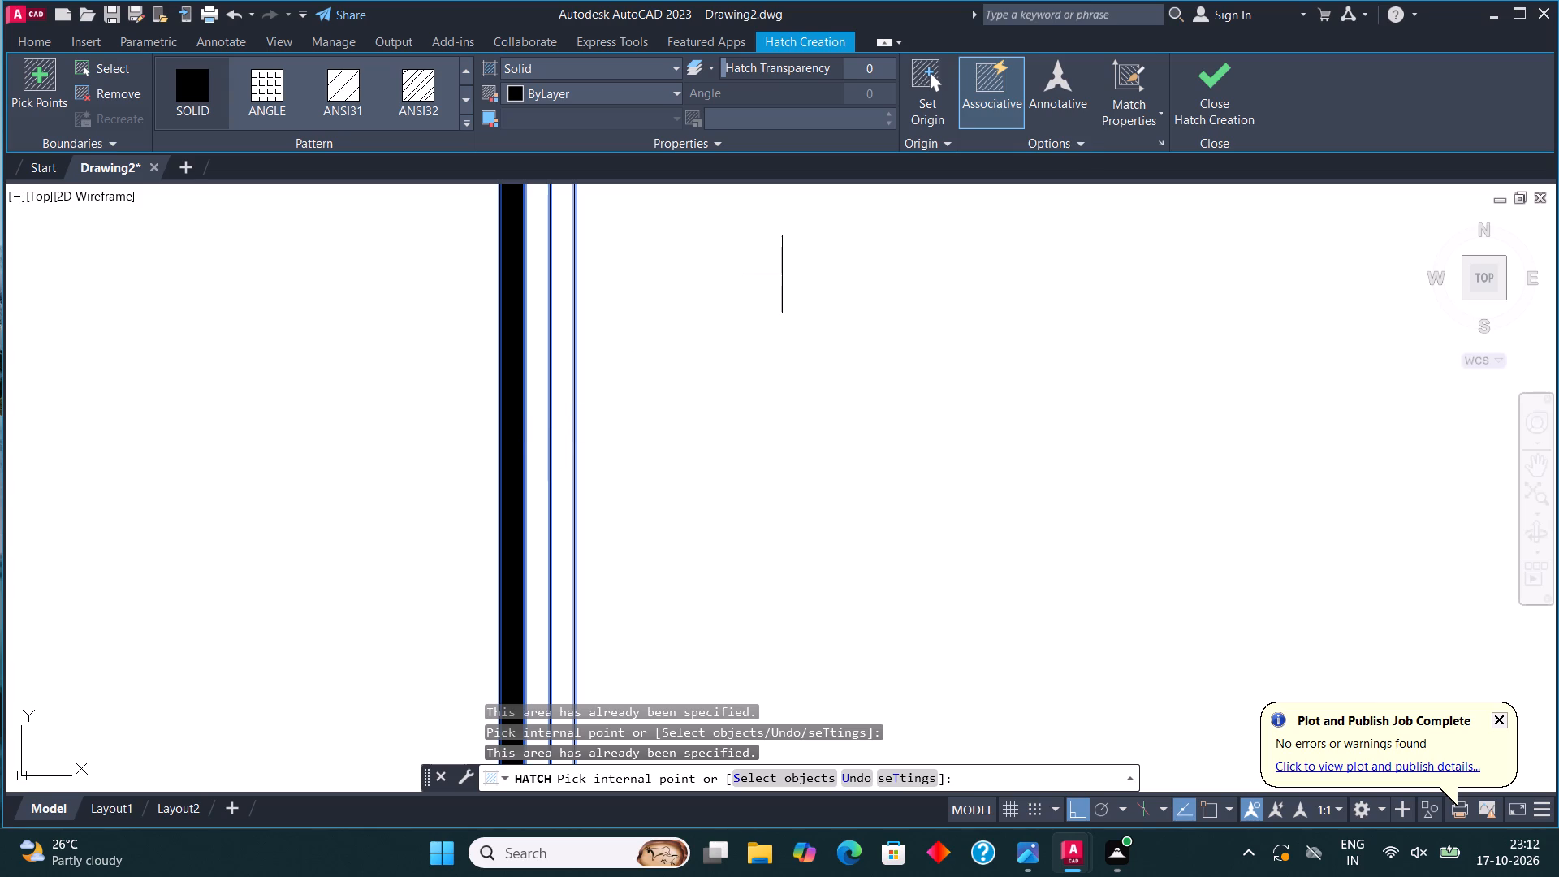
pyautogui.click(1224, 89)
# Fill the middle border band of the rectangle labelled A with a separate solid hatch.
pyautogui.scroll(-4, 659, 454)
pyautogui.scroll(3, 706, 334)
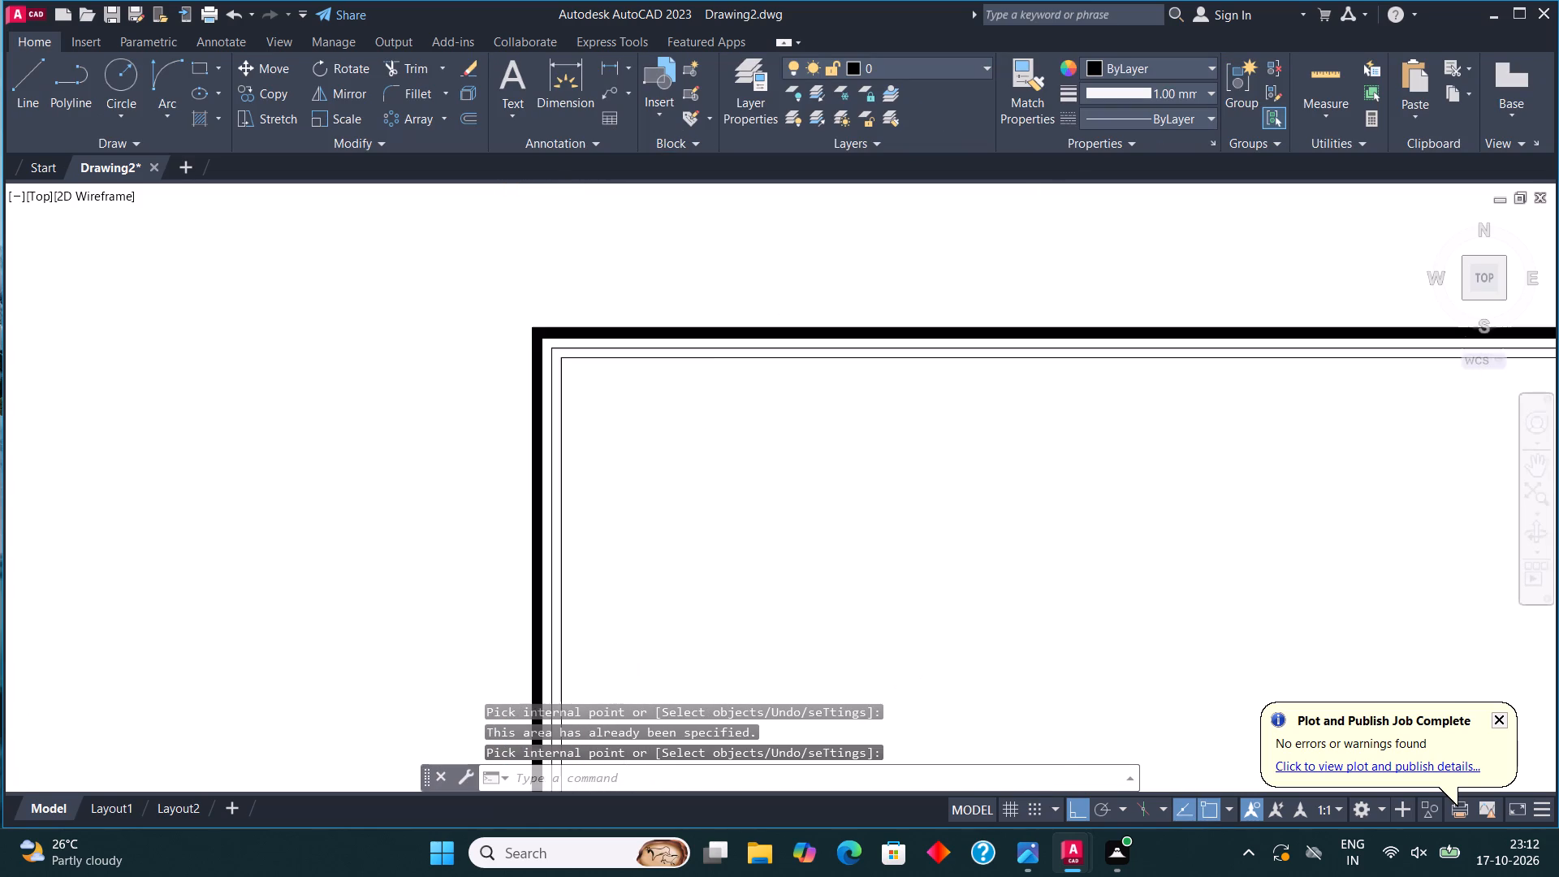
pyautogui.moveTo(689, 348); pyautogui.dragTo(638, 385, button='middle')
pyautogui.scroll(1, 638, 385)
pyautogui.press('h')
pyautogui.press('Return')
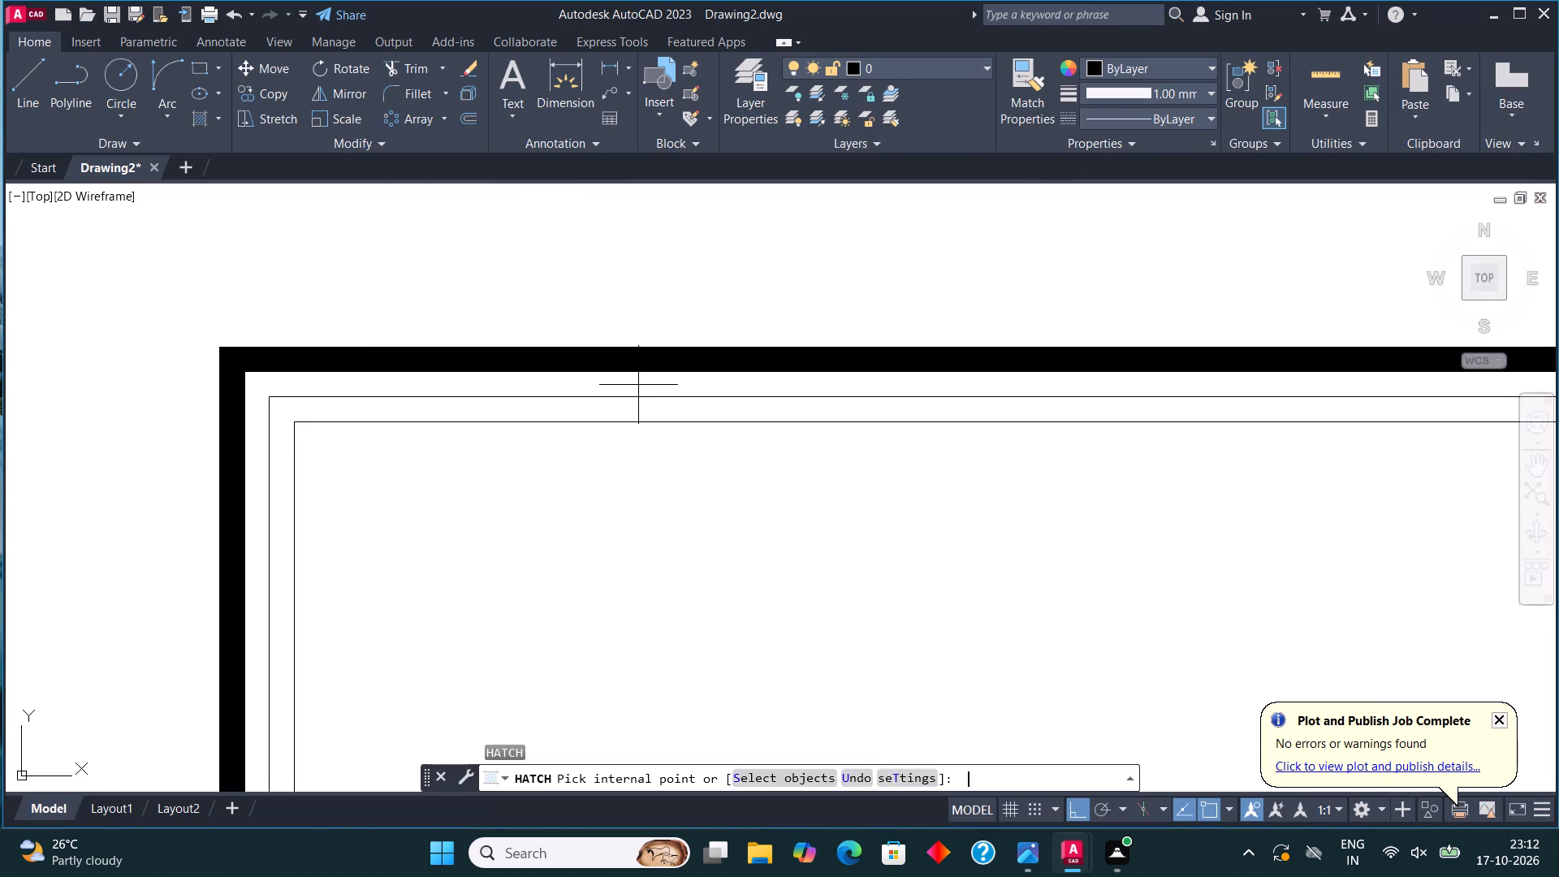
pyautogui.click(622, 383)
pyautogui.click(631, 426)
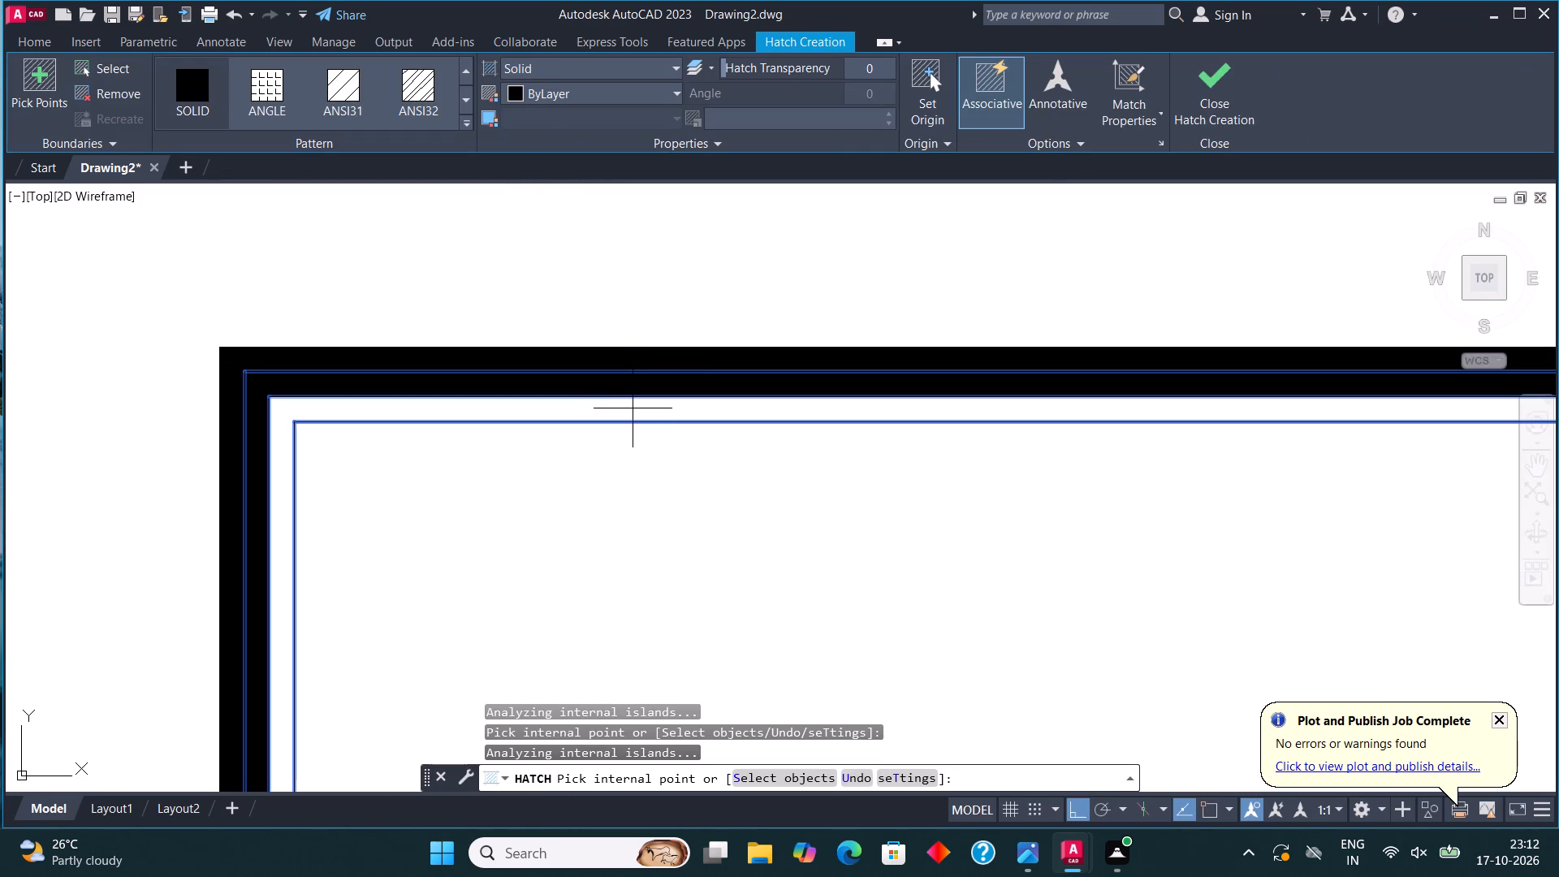
pyautogui.click(633, 408)
pyautogui.click(1180, 84)
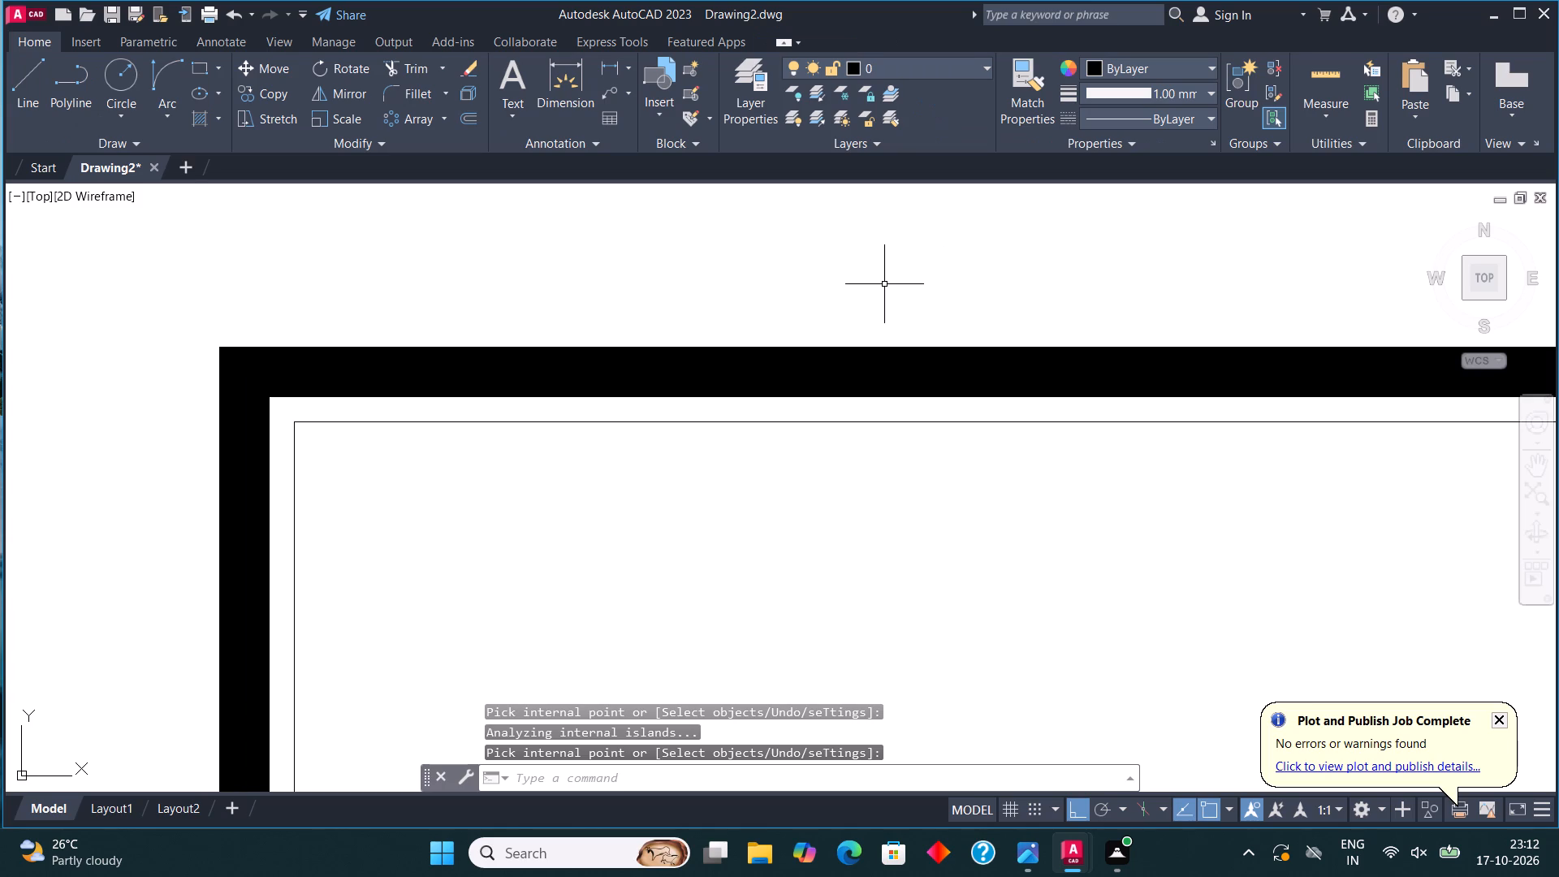
# Fill the innermost border band of the rectangle labelled A with a solid hatch.
pyautogui.press('h')
pyautogui.press('Return')
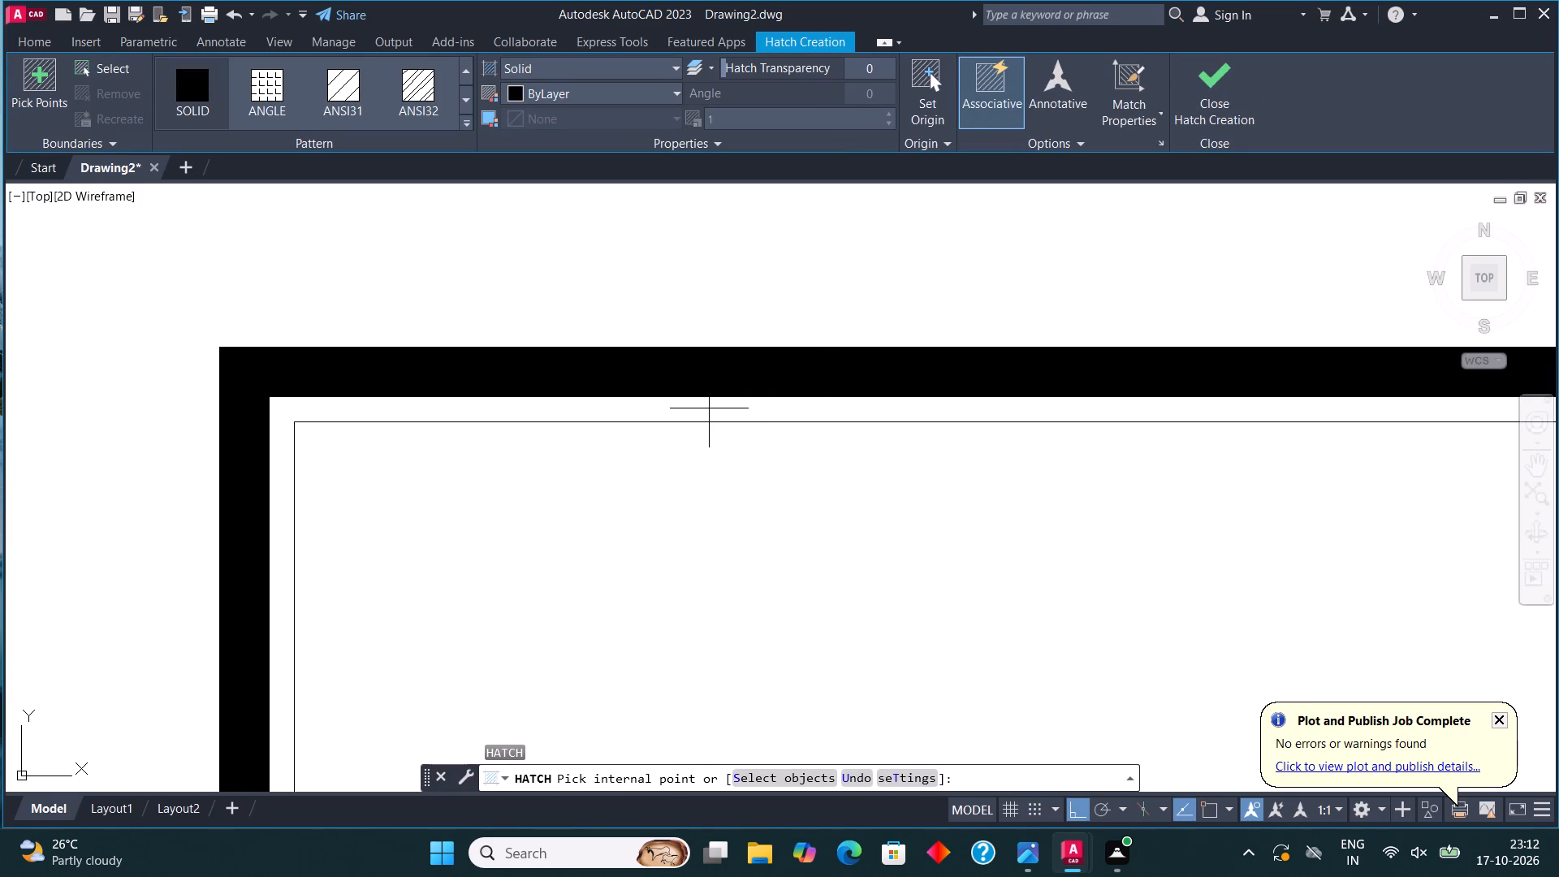
pyautogui.click(707, 408)
pyautogui.click(1204, 76)
# Solid-hatch the three narrow vertical bands at the right end of the upper strip in the frame below rectangle A.
pyautogui.scroll(-8, 472, 507)
pyautogui.scroll(1, 477, 637)
pyautogui.moveTo(478, 614); pyautogui.dragTo(520, 374, button='middle')
pyautogui.scroll(1, 520, 381)
pyautogui.scroll(-2, 526, 379)
pyautogui.scroll(4, 559, 530)
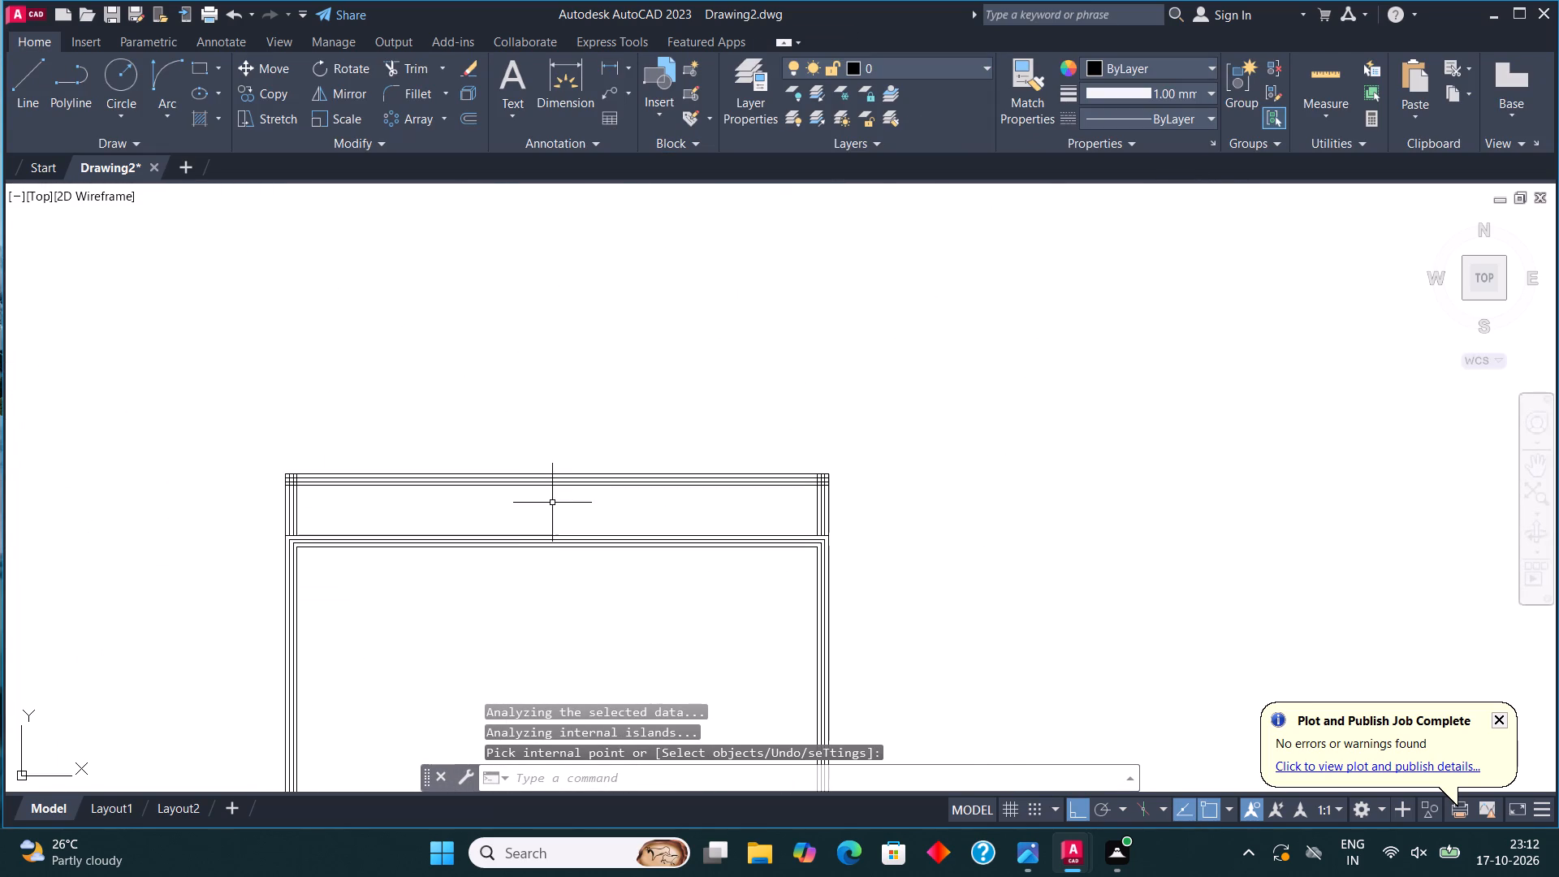
pyautogui.press('h')
pyautogui.press('Return')
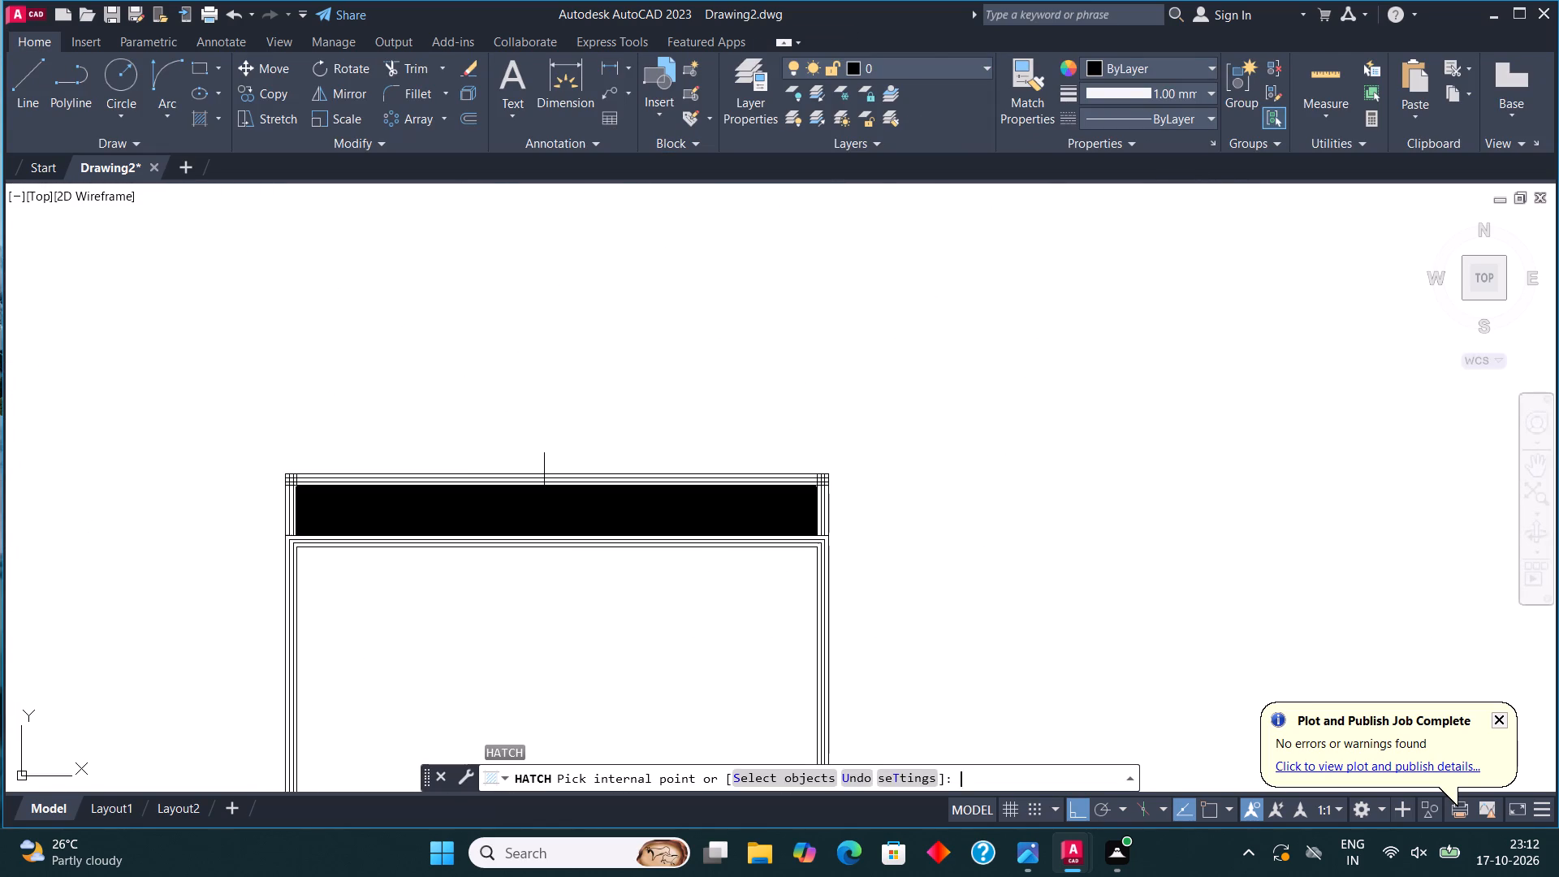
pyautogui.scroll(2, 538, 518)
pyautogui.click(570, 462)
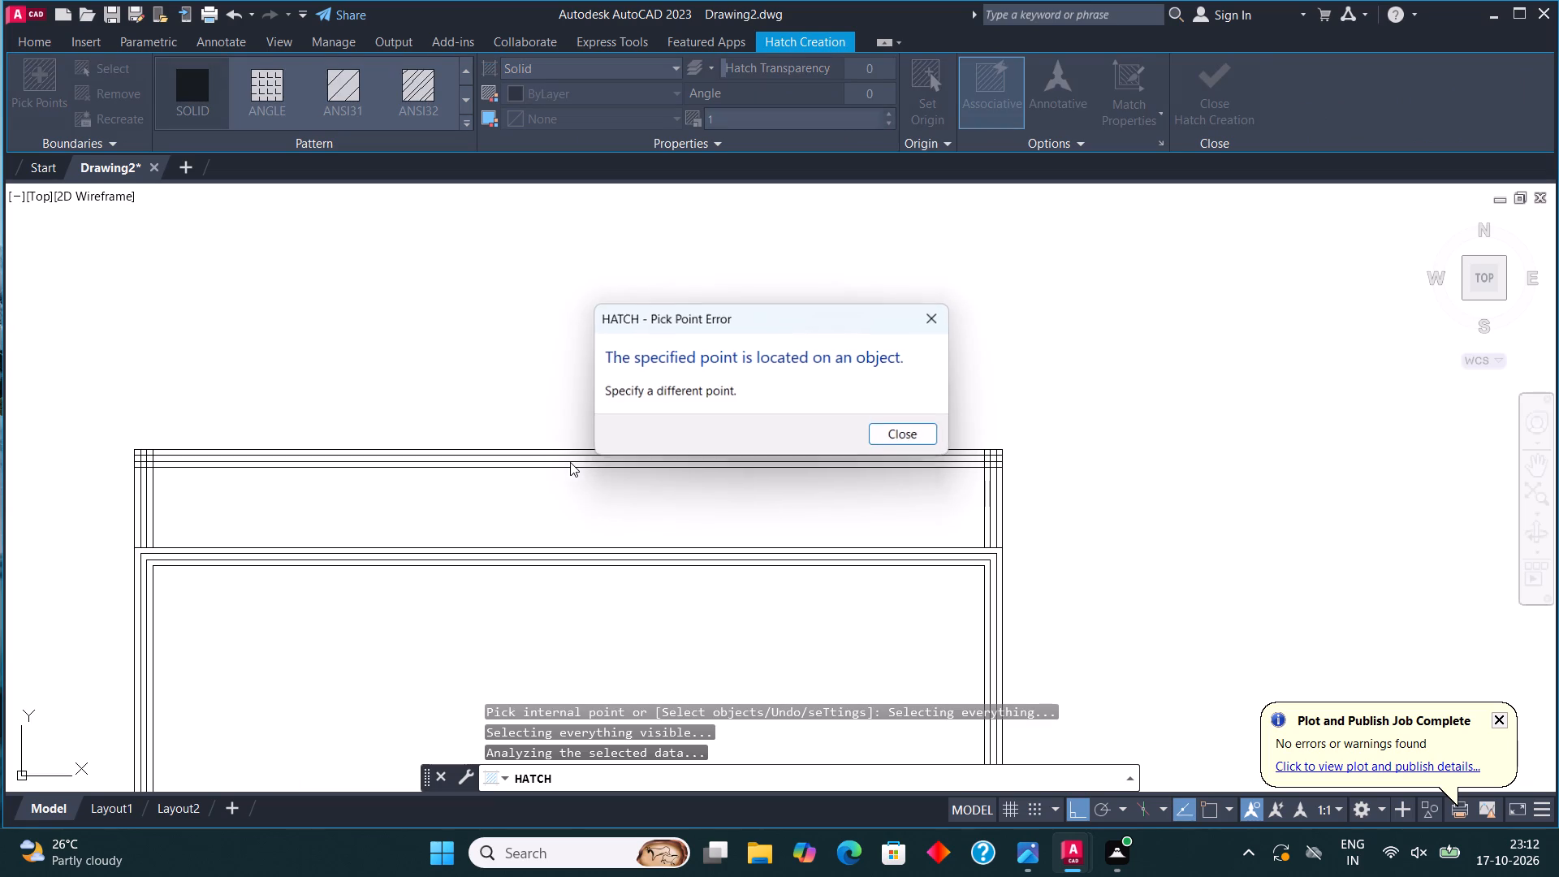
pyautogui.click(926, 314)
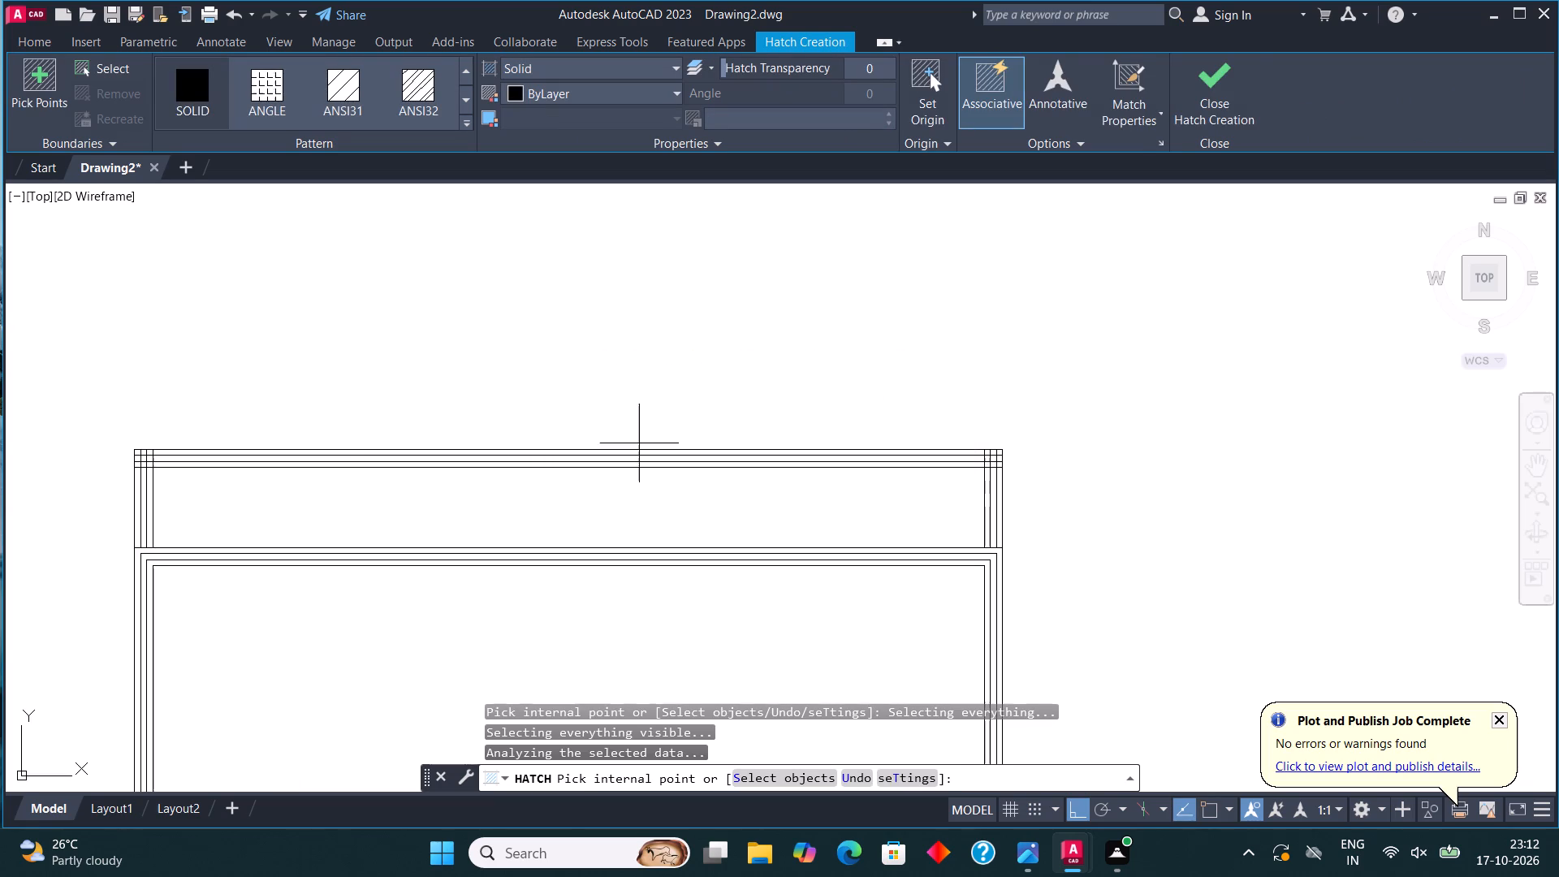
pyautogui.scroll(3, 597, 462)
pyautogui.click(595, 451)
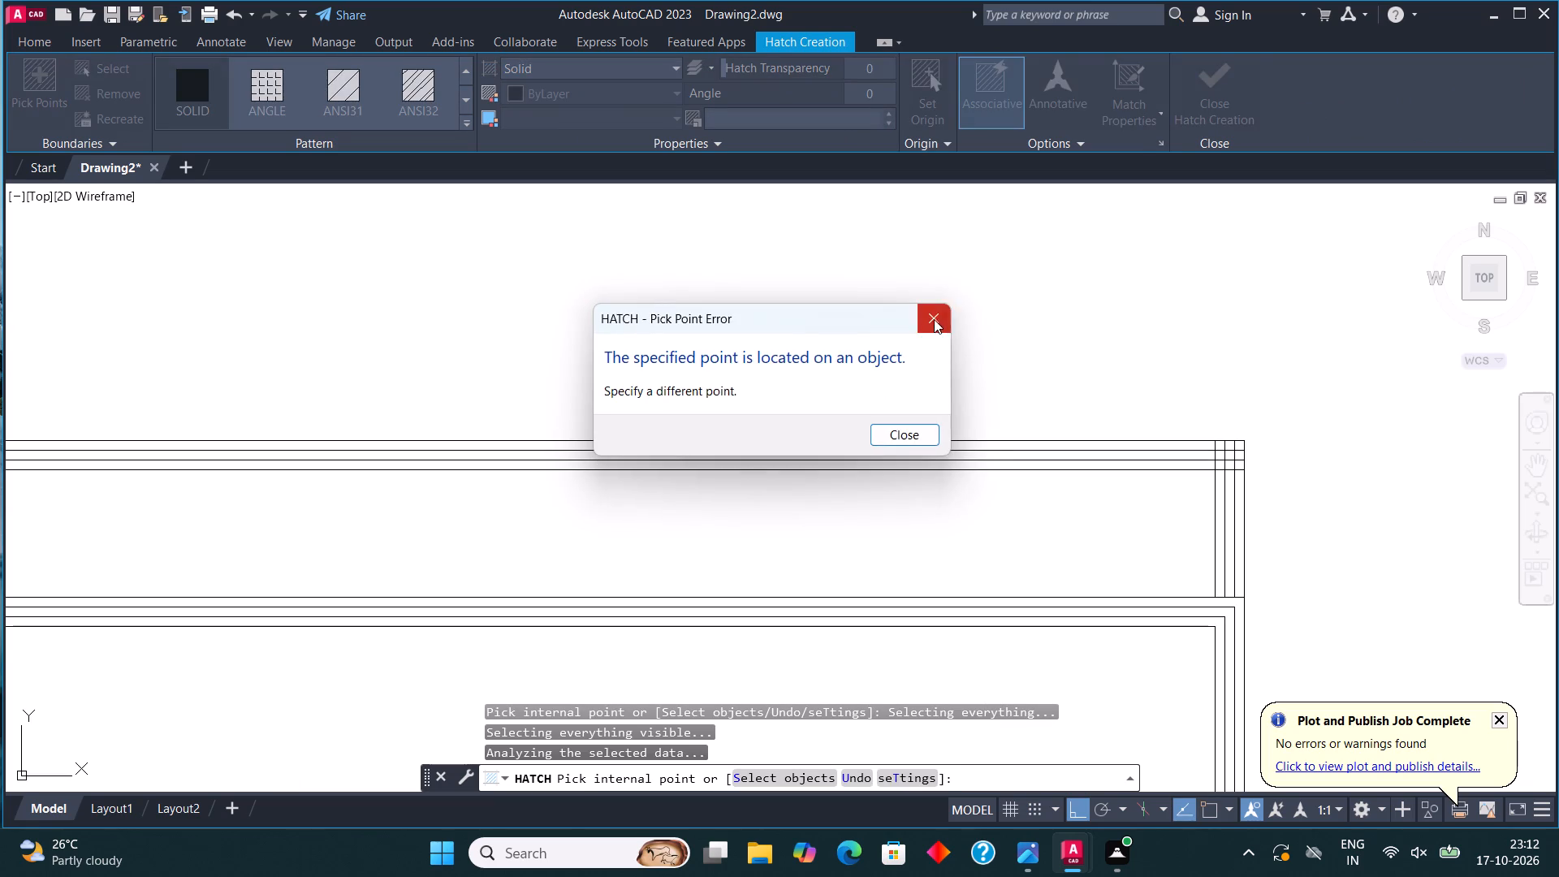
pyautogui.click(934, 318)
pyautogui.click(1239, 486)
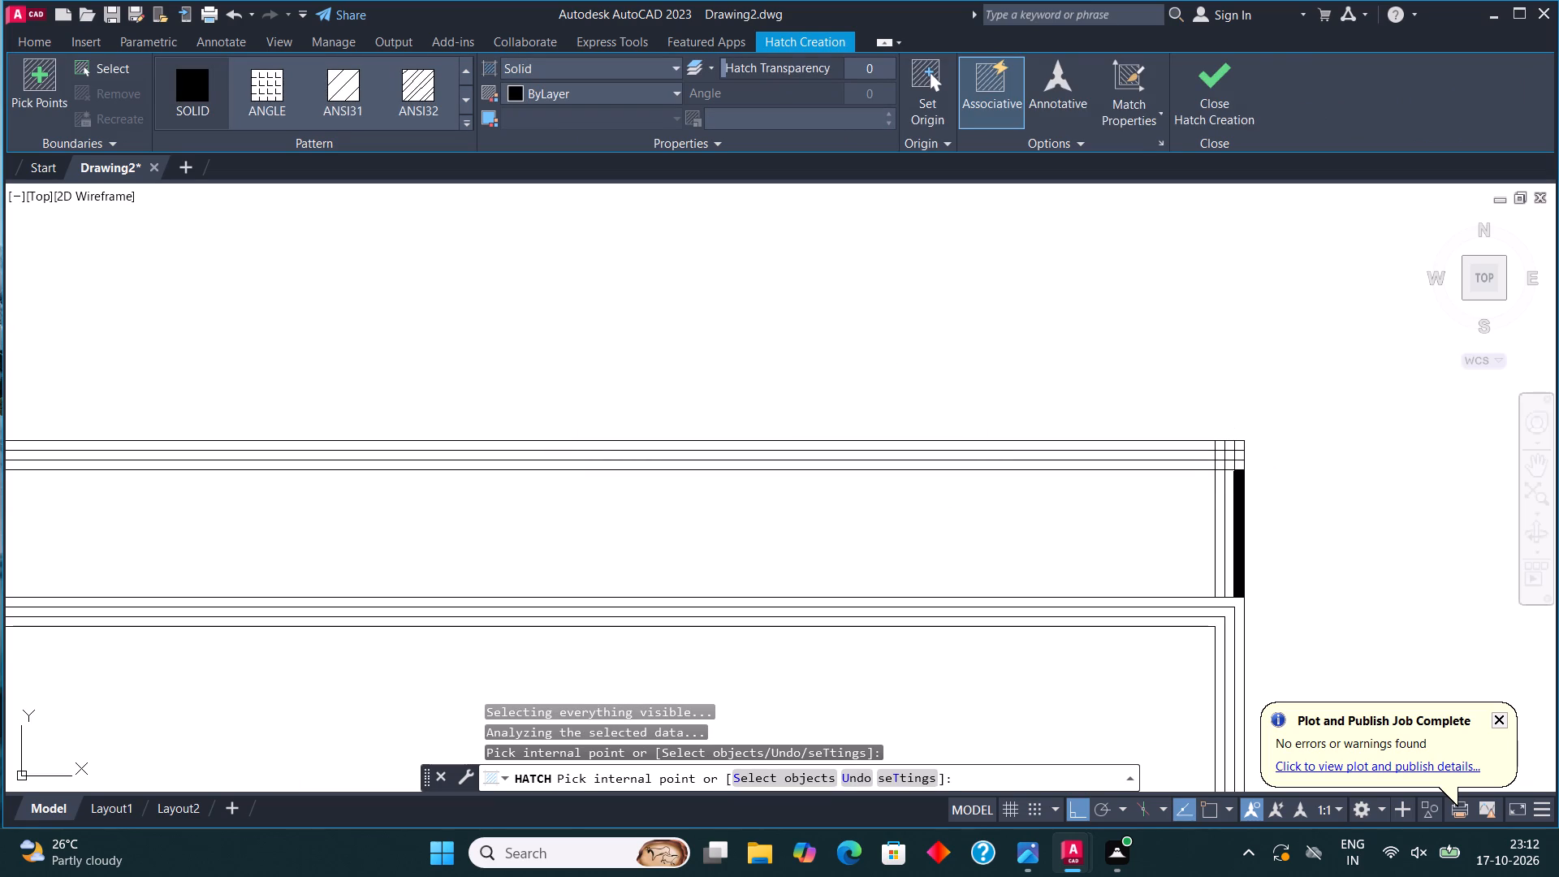
pyautogui.click(1232, 497)
pyautogui.click(1220, 492)
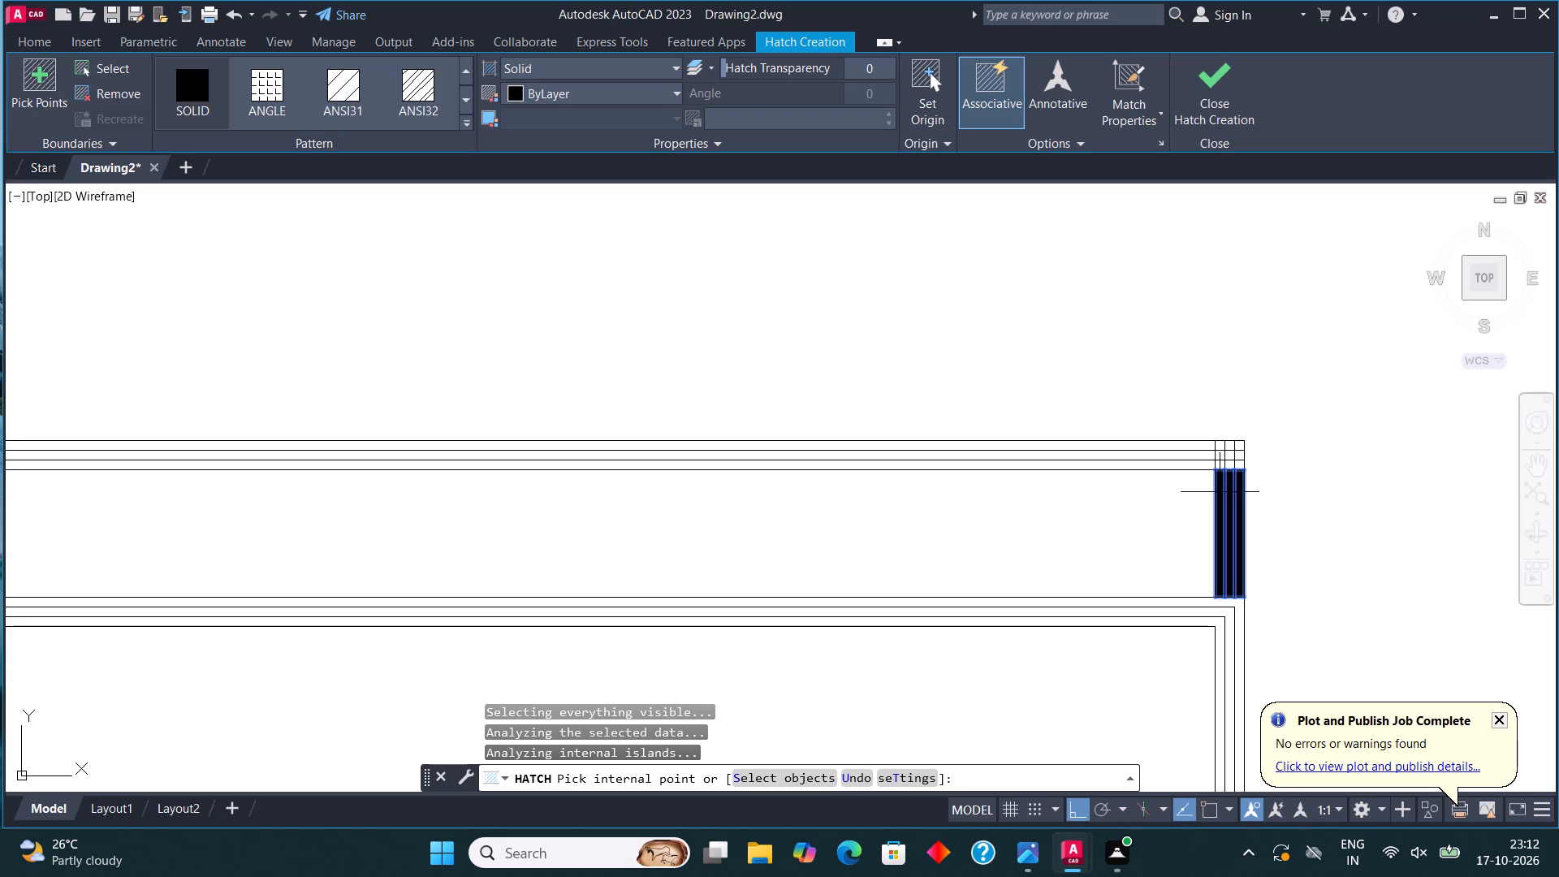
# Add the outermost border band of the frame's main rectangle, below the upper strip, to the solid hatch.
pyautogui.click(1239, 633)
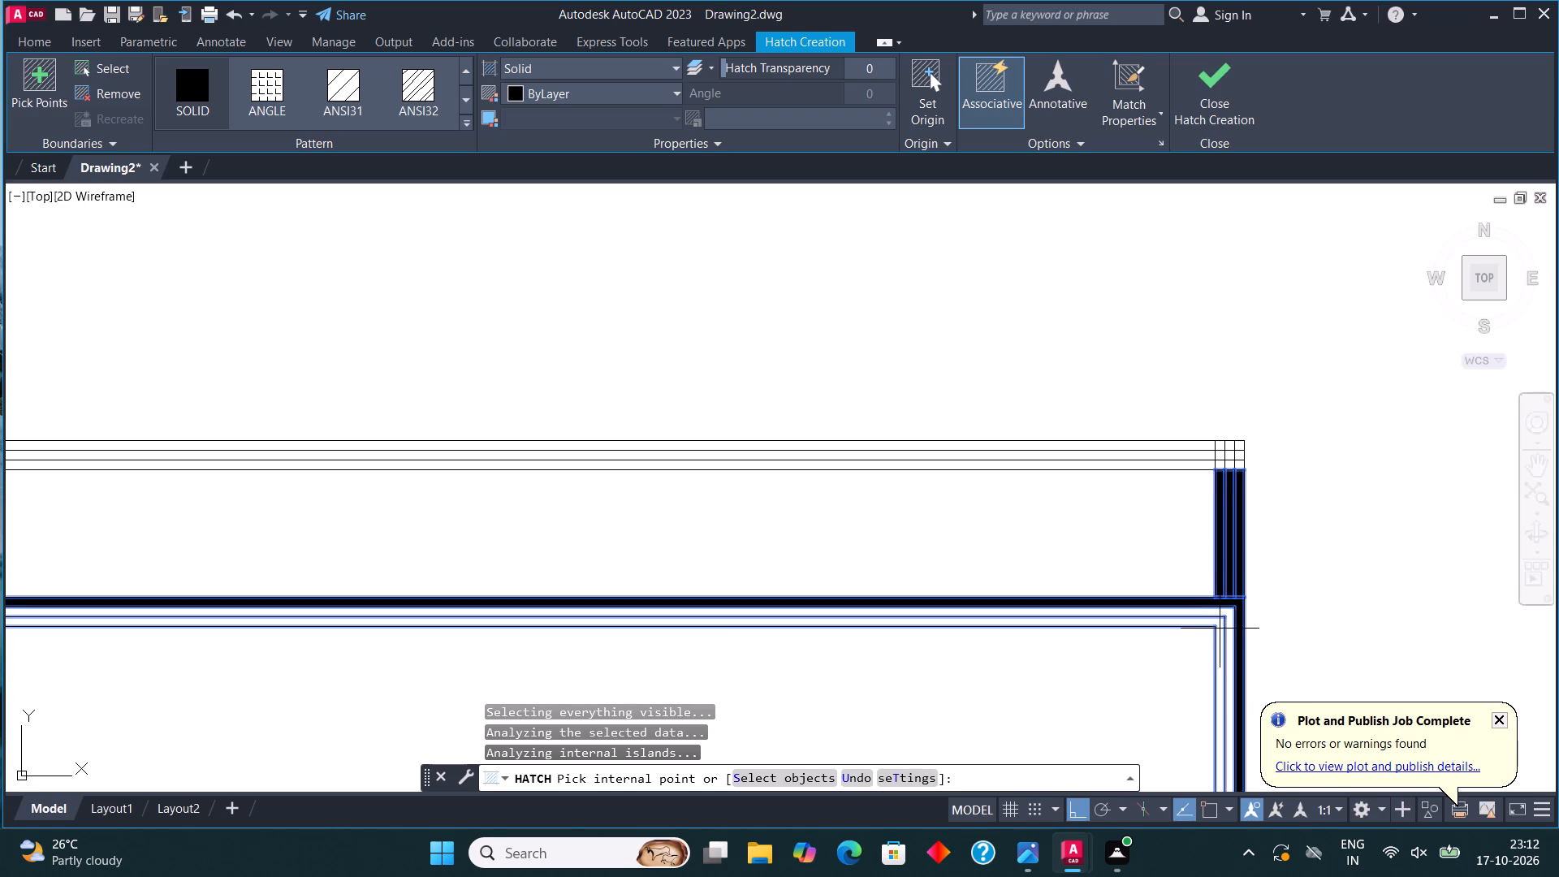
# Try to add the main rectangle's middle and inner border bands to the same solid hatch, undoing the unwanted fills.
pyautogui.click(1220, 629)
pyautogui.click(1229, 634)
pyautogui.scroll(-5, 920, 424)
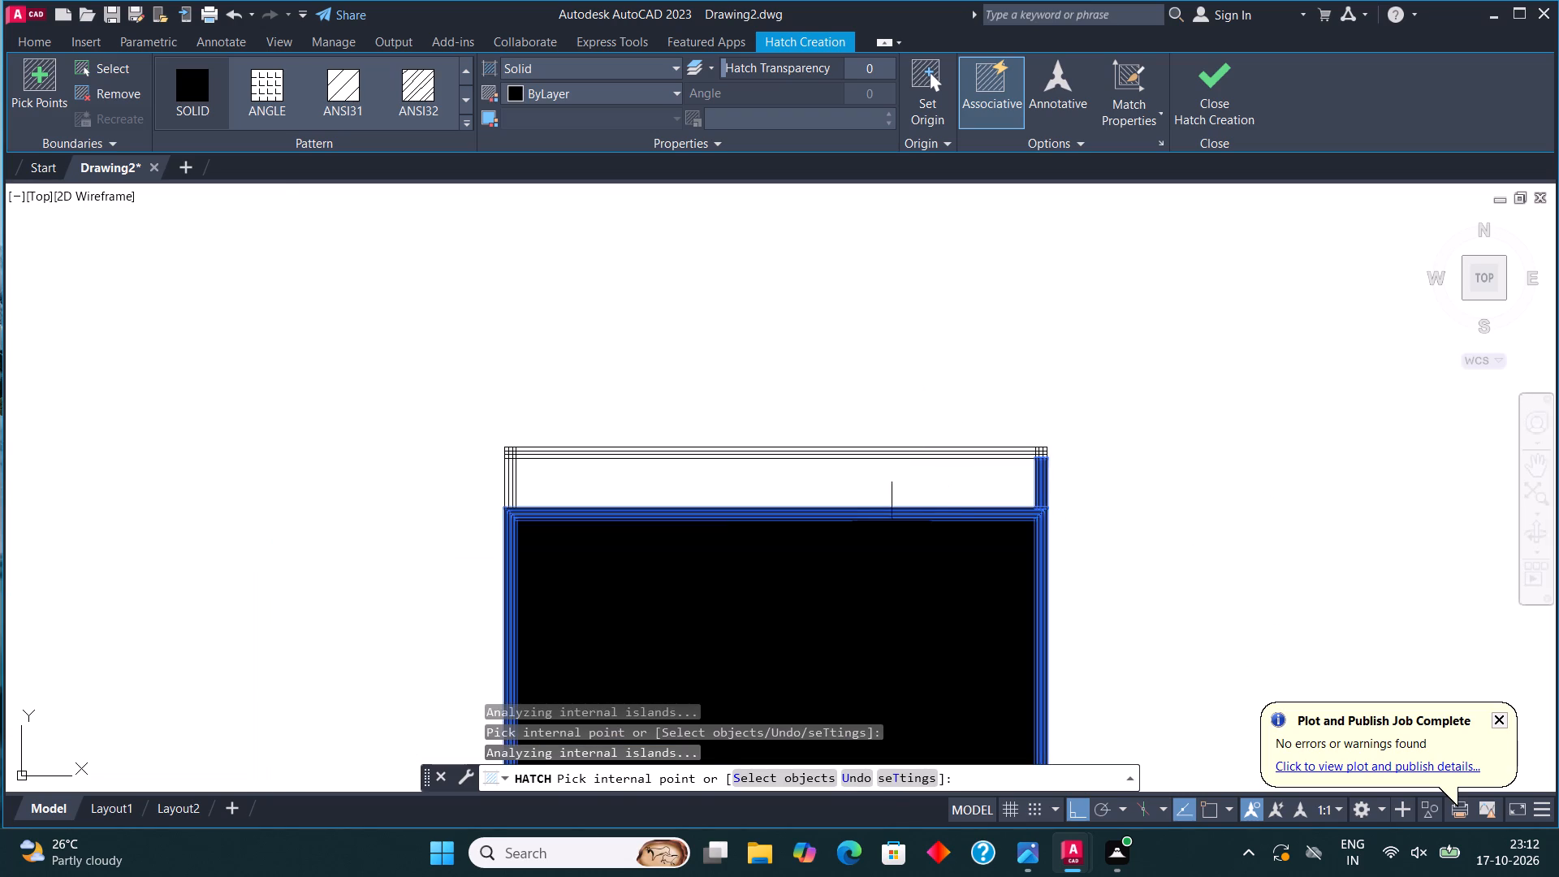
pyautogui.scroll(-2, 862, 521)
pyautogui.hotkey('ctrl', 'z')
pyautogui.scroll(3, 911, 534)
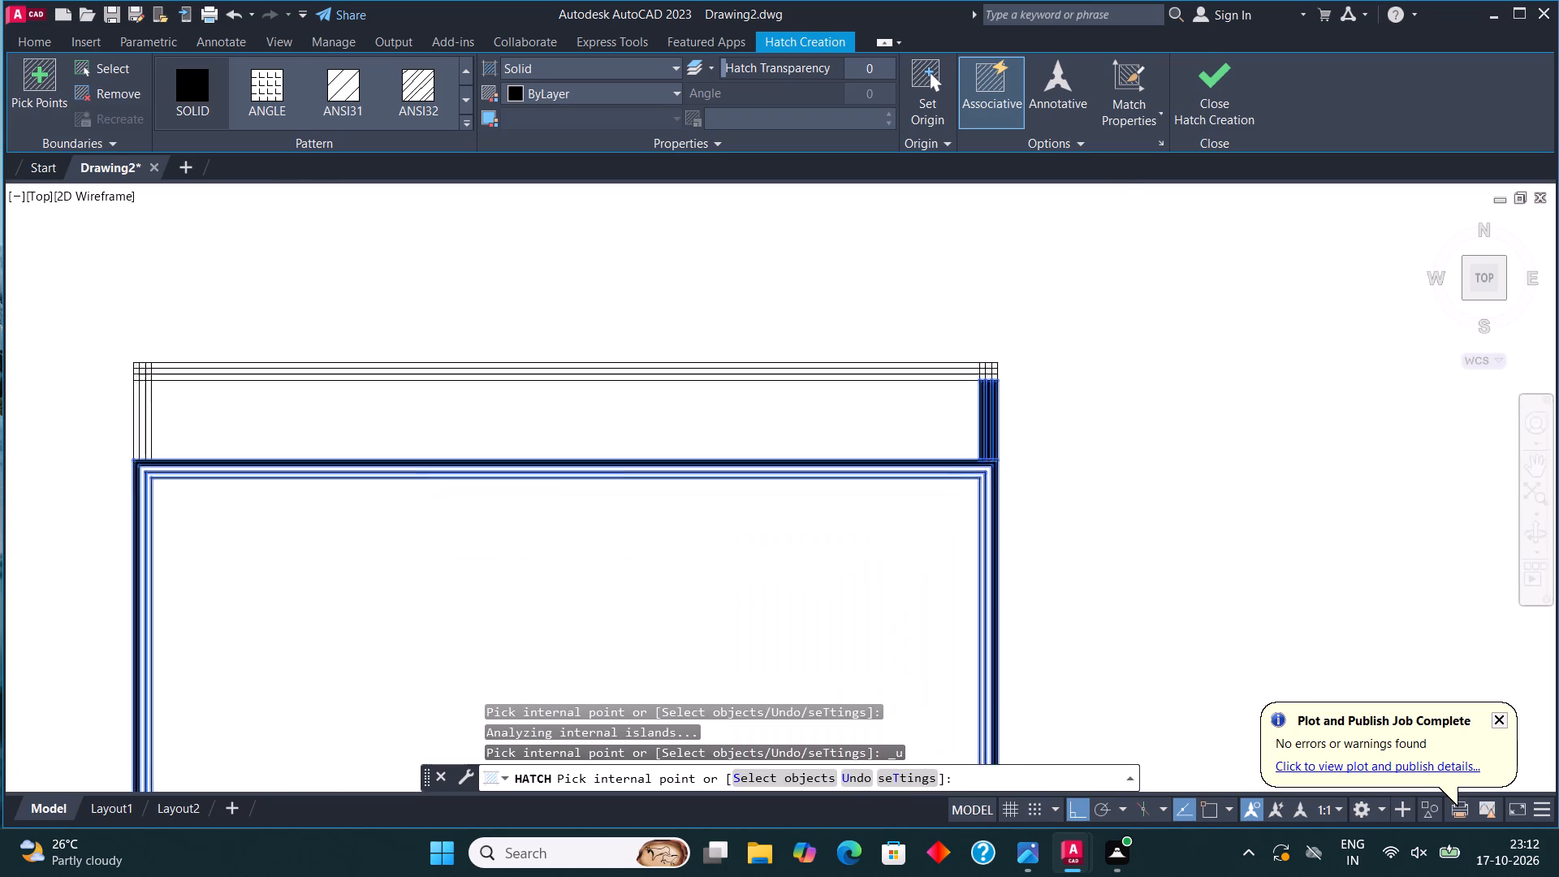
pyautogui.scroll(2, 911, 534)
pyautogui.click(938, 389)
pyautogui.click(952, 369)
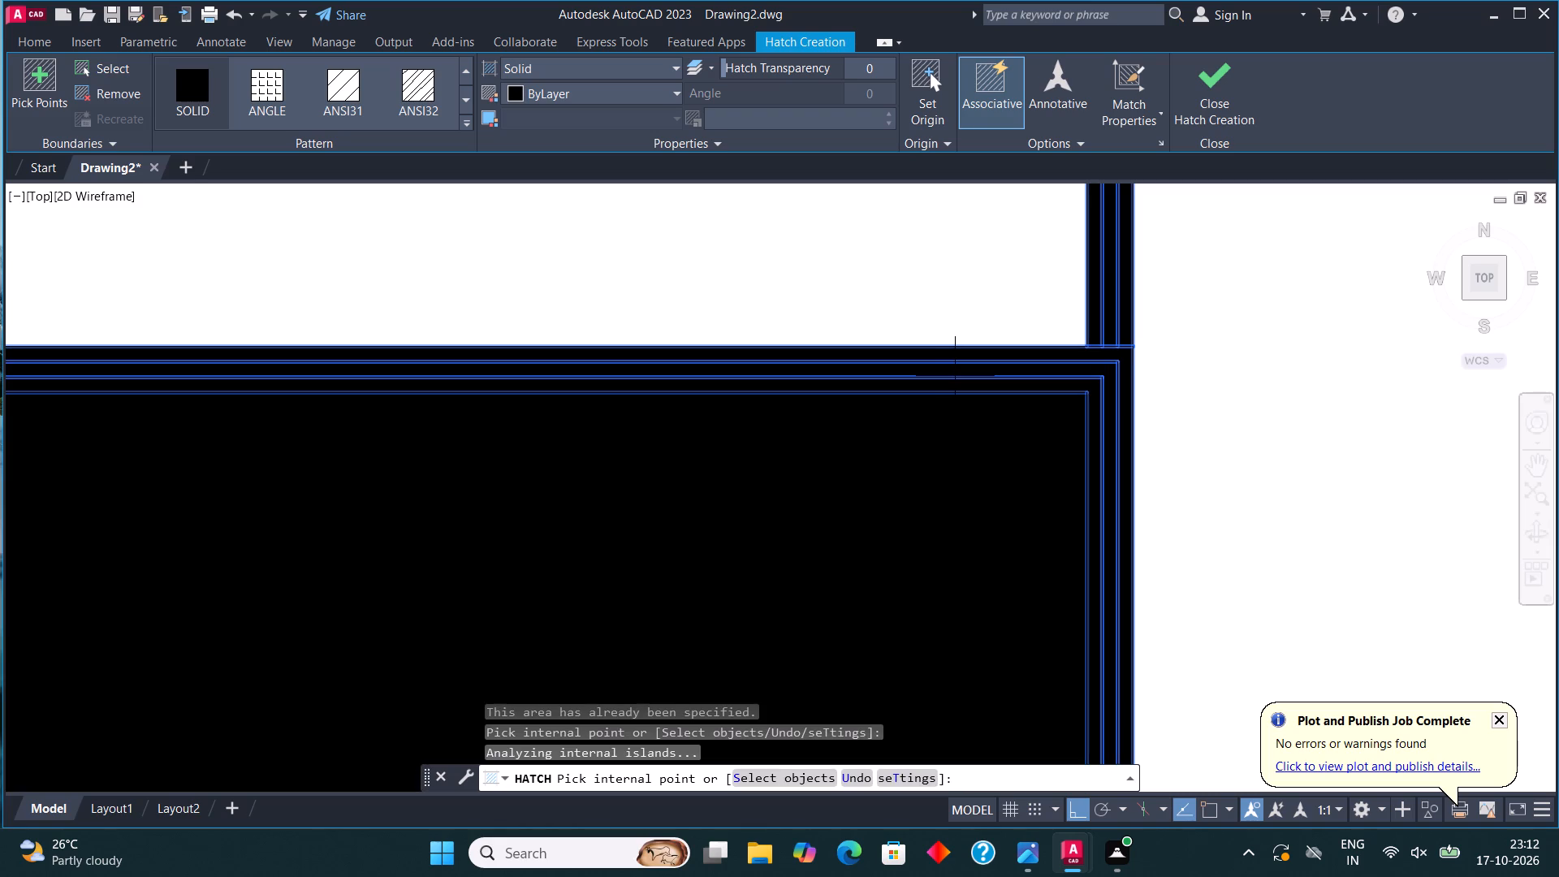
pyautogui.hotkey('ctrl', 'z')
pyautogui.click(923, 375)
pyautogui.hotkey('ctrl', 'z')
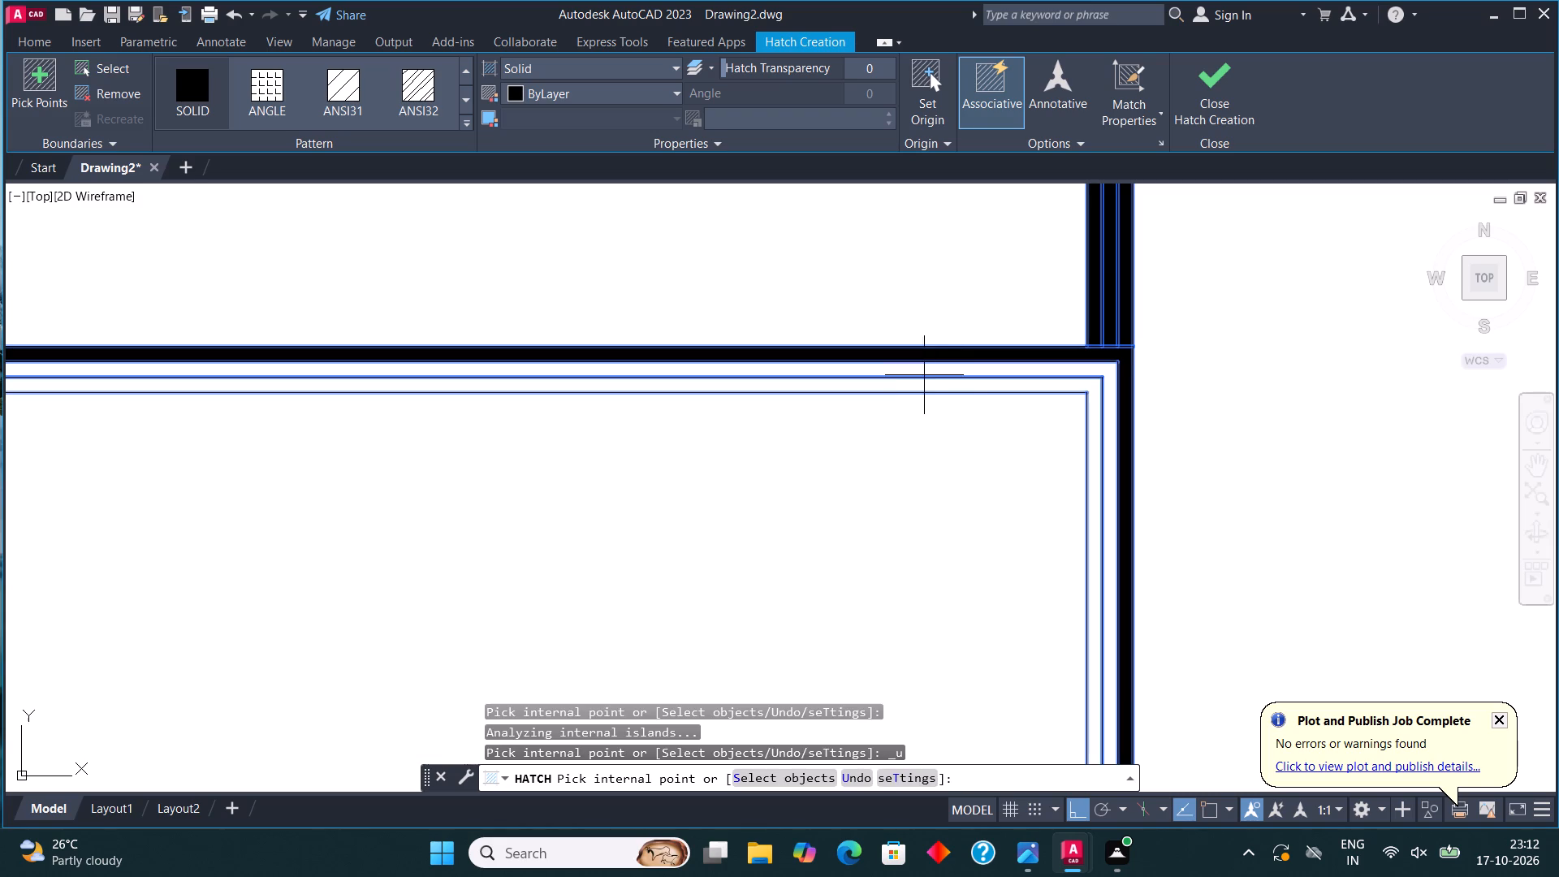
# Solid-hatch the three horizontal border bands along the top edge of the frame's upper strip.
pyautogui.click(939, 386)
pyautogui.scroll(-3, 940, 588)
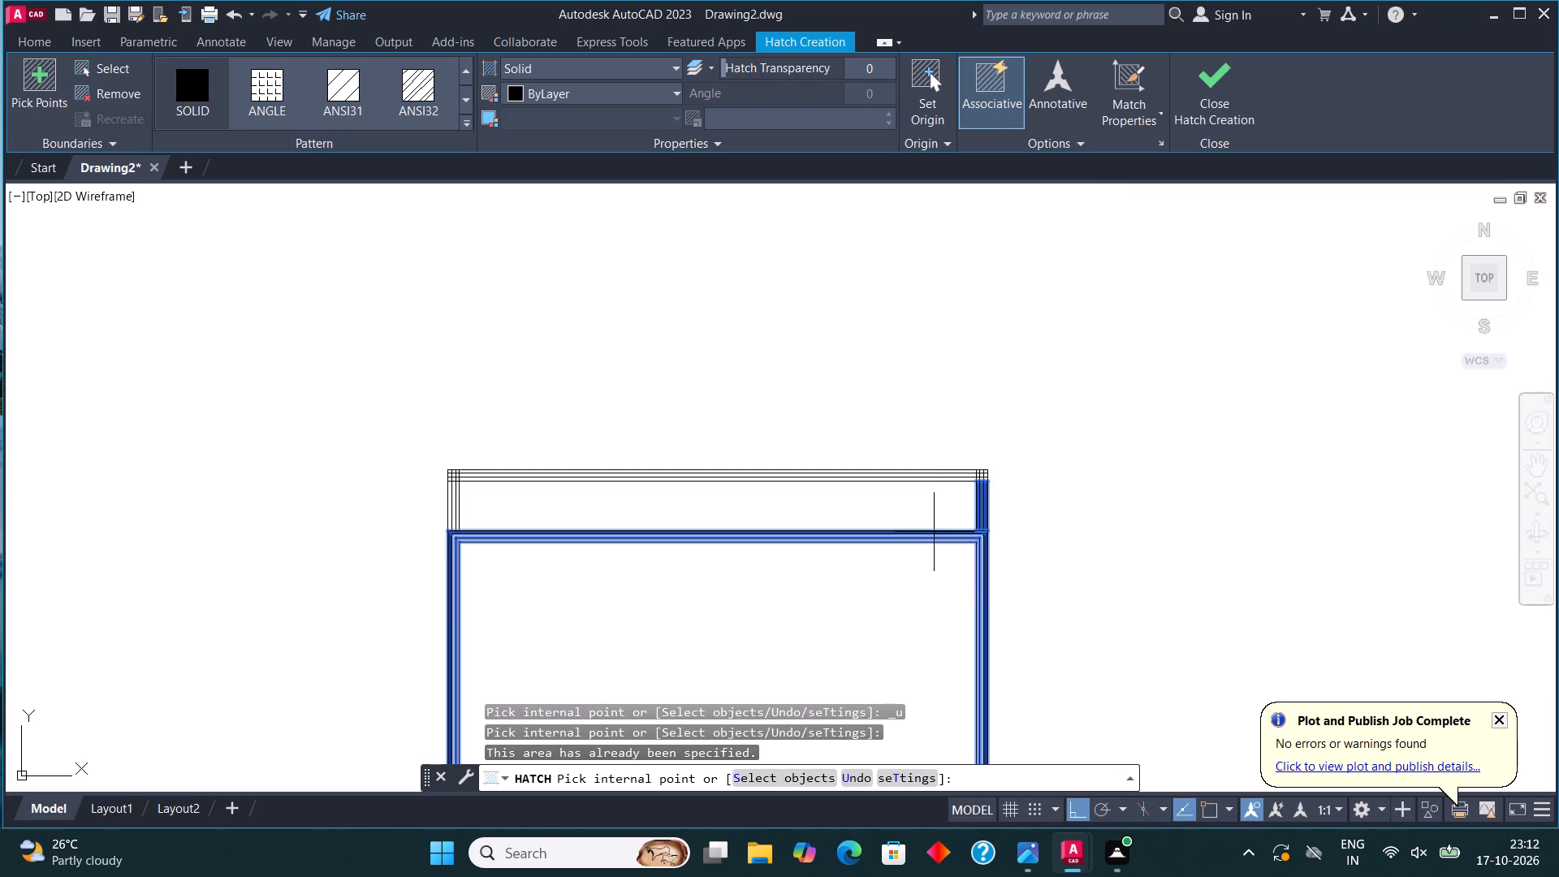
pyautogui.scroll(3, 936, 490)
pyautogui.click(915, 435)
pyautogui.click(915, 458)
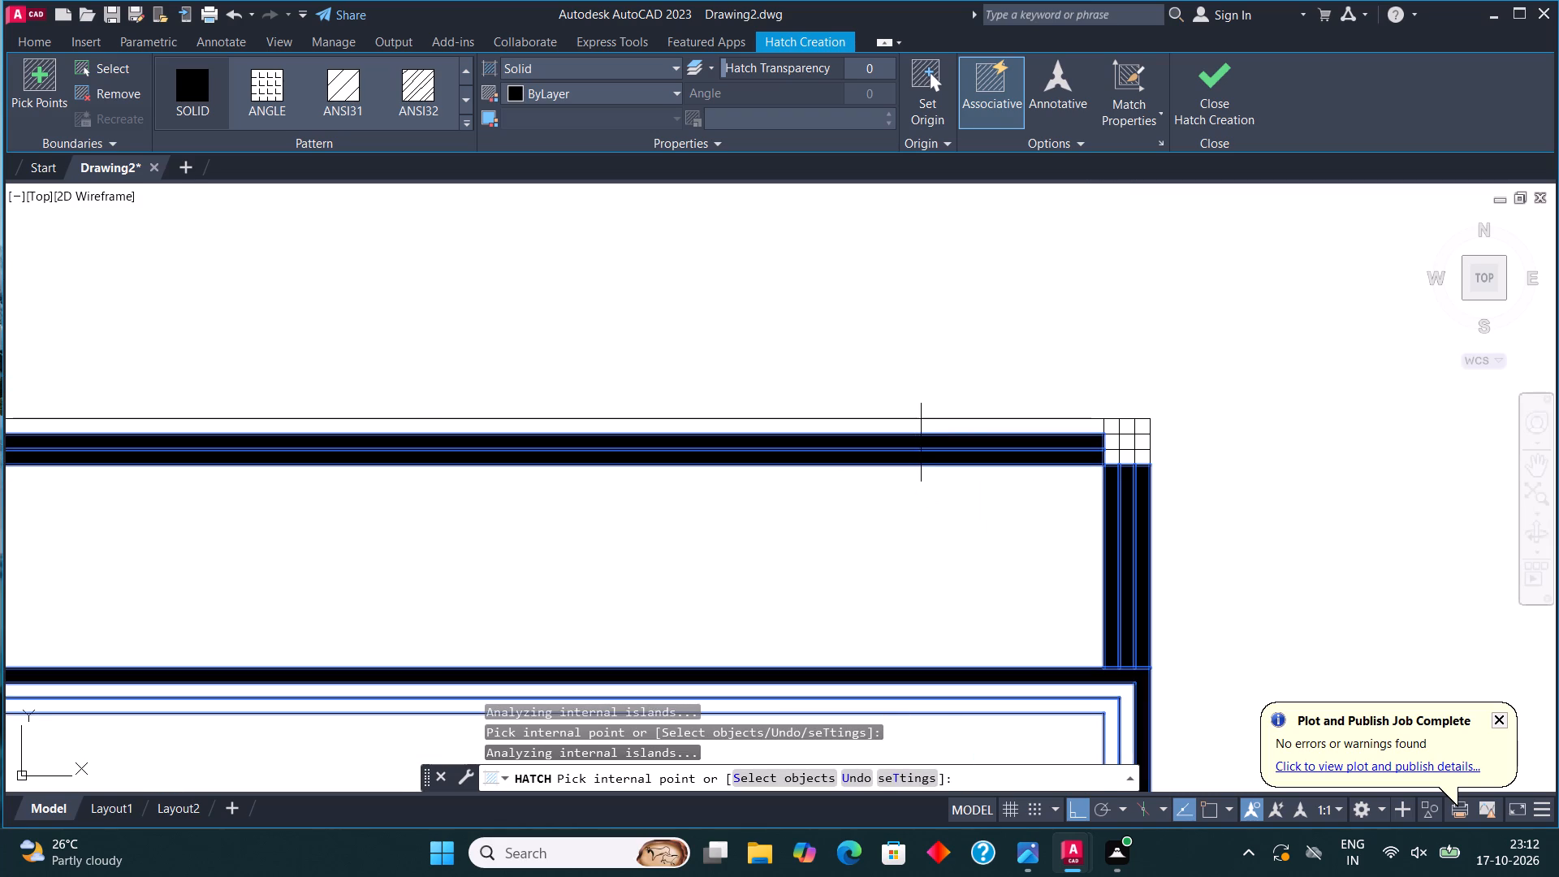
pyautogui.click(940, 417)
pyautogui.click(994, 288)
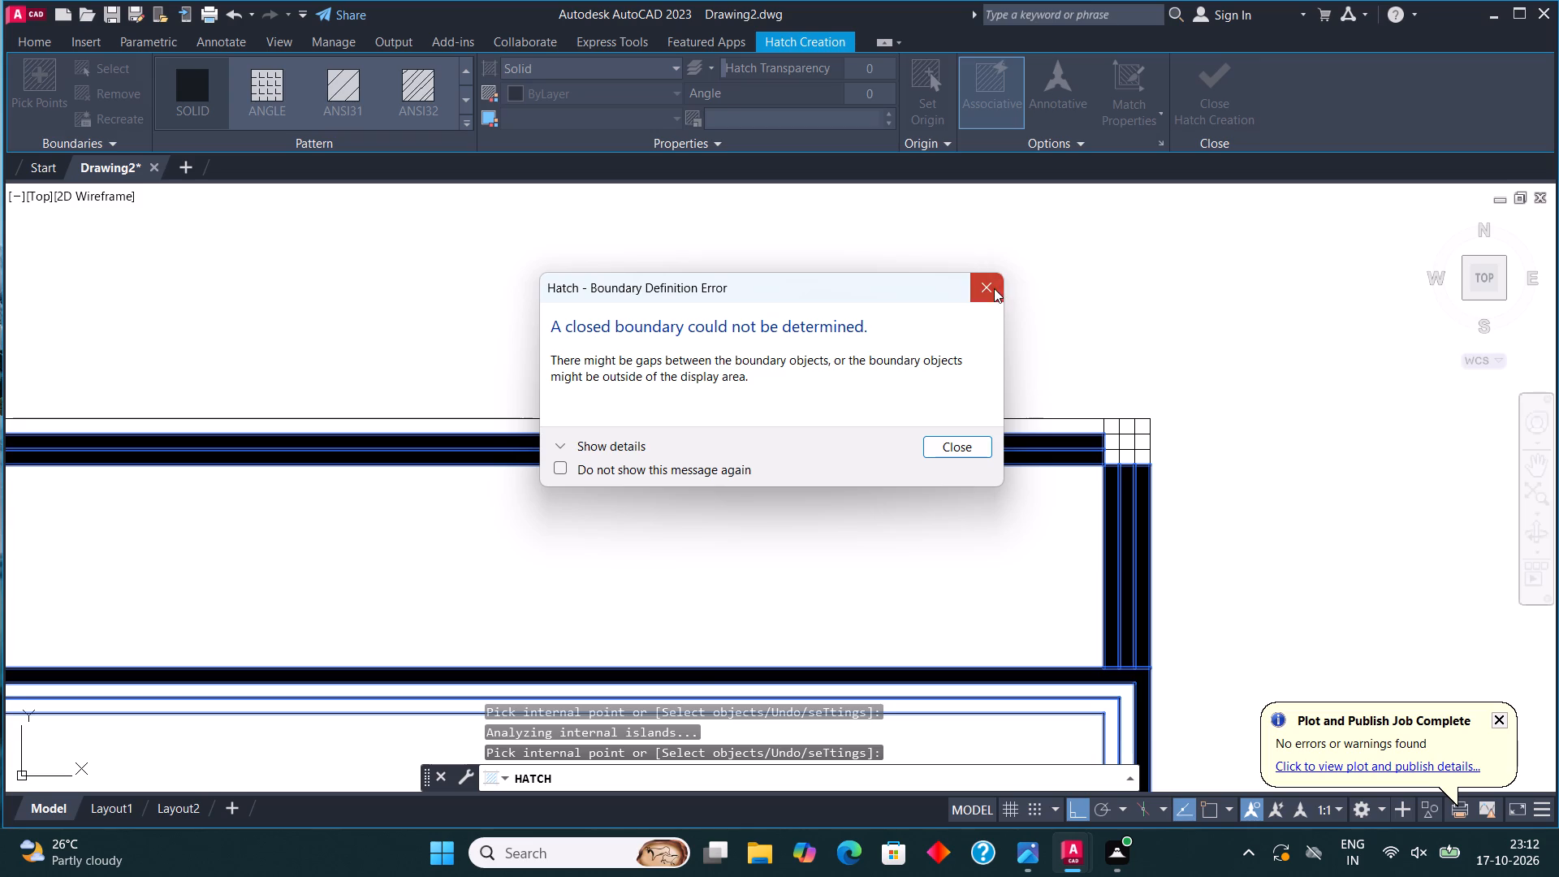
pyautogui.click(1134, 434)
pyautogui.click(1134, 450)
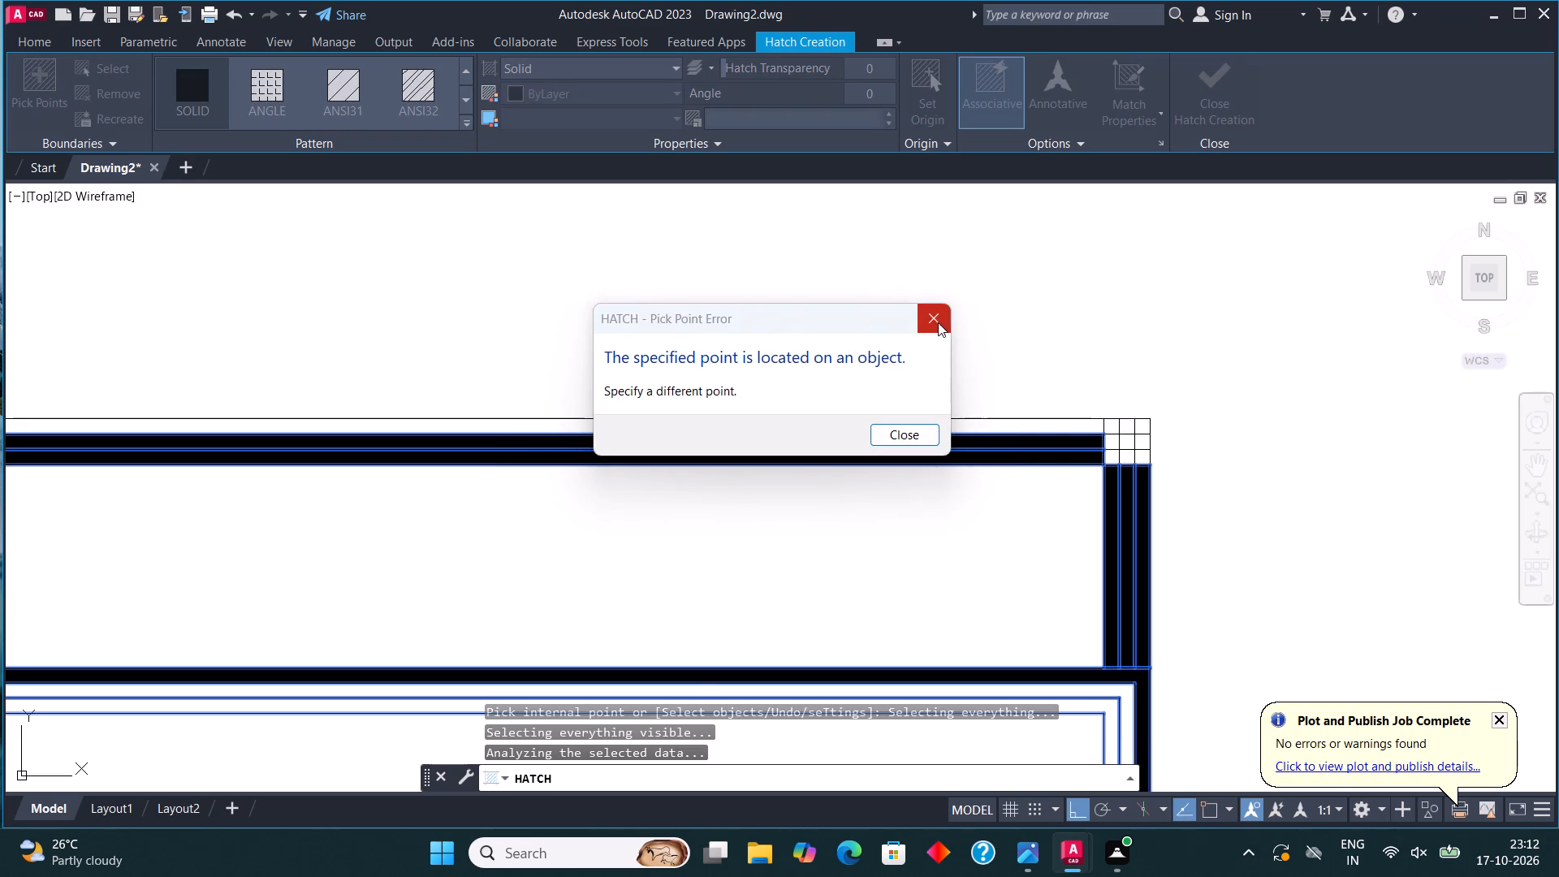
pyautogui.click(938, 322)
pyautogui.click(1058, 432)
# Add all the small grid cells in the upper strip's top-right corner, where the border bands cross, to the solid hatch.
pyautogui.click(1121, 452)
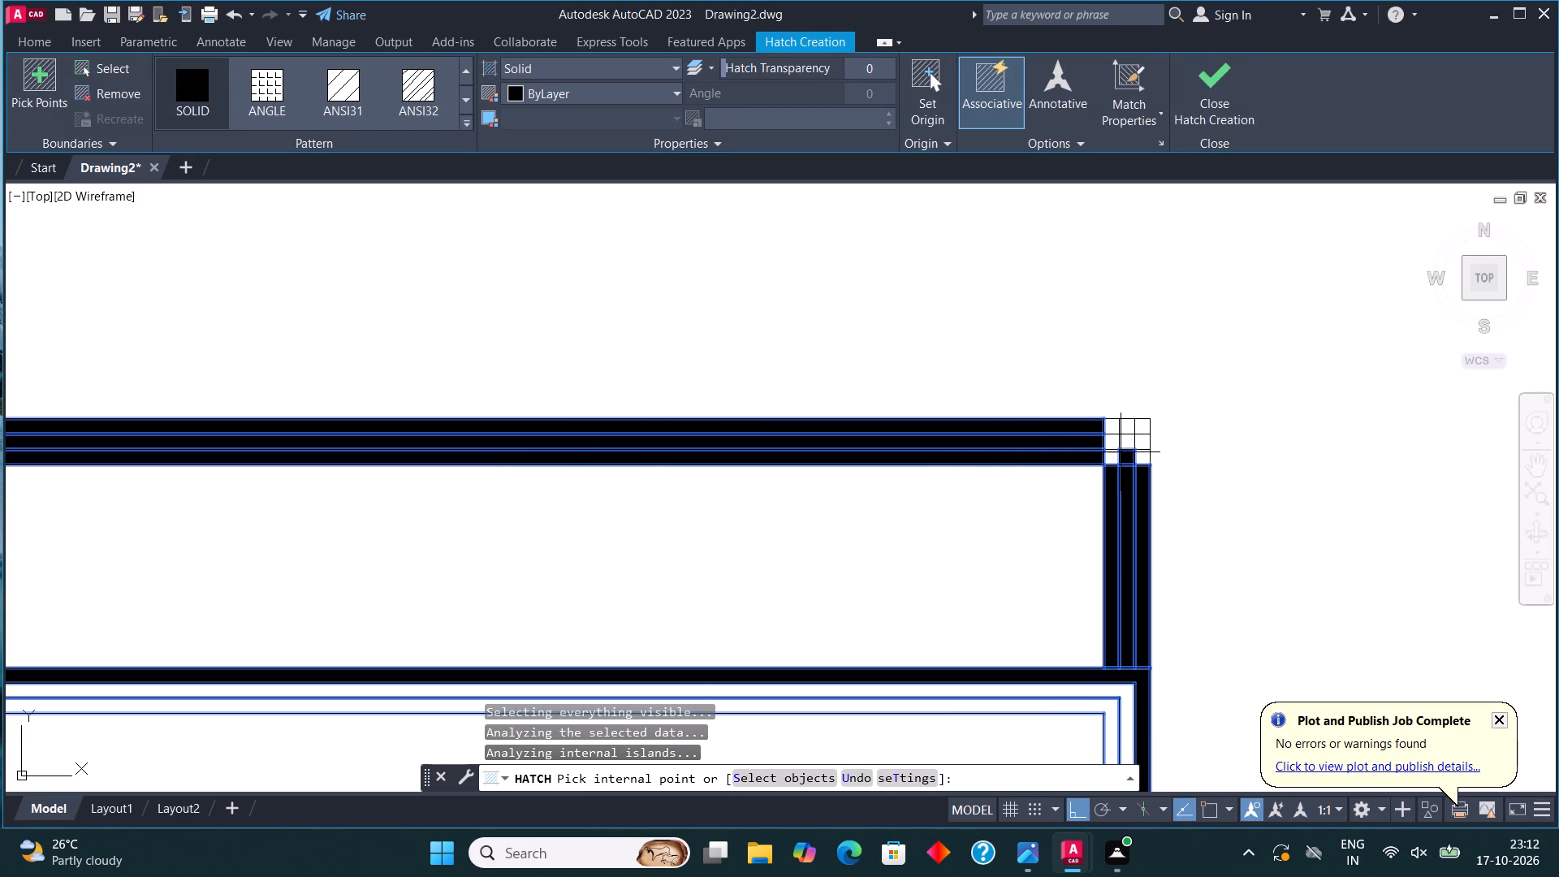
pyautogui.click(1122, 434)
pyautogui.click(933, 318)
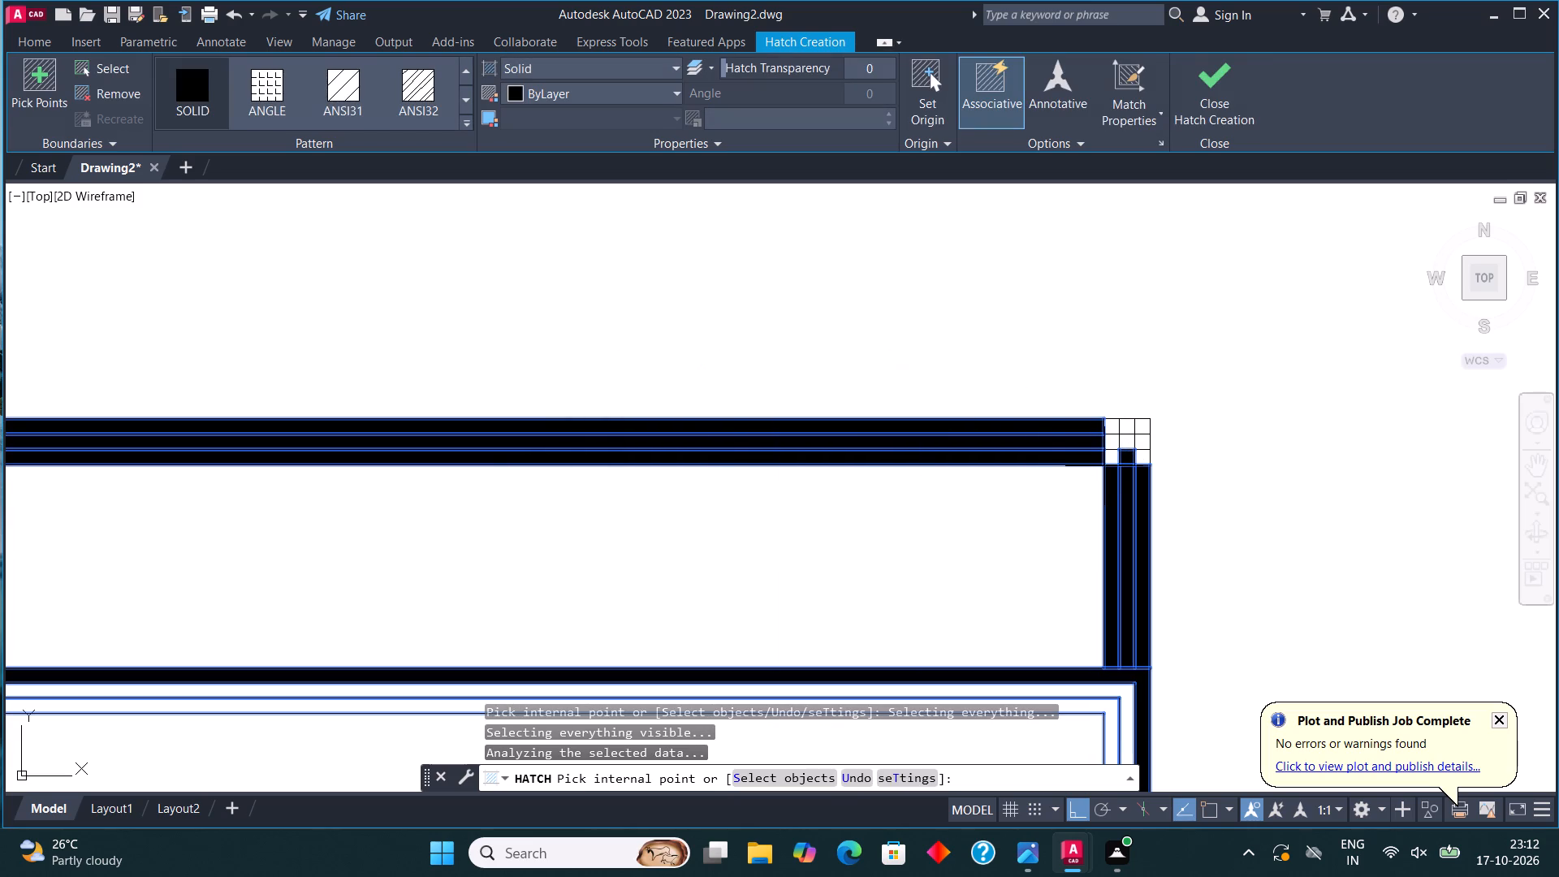
pyautogui.scroll(3, 1132, 465)
pyautogui.click(1141, 451)
pyautogui.click(1117, 368)
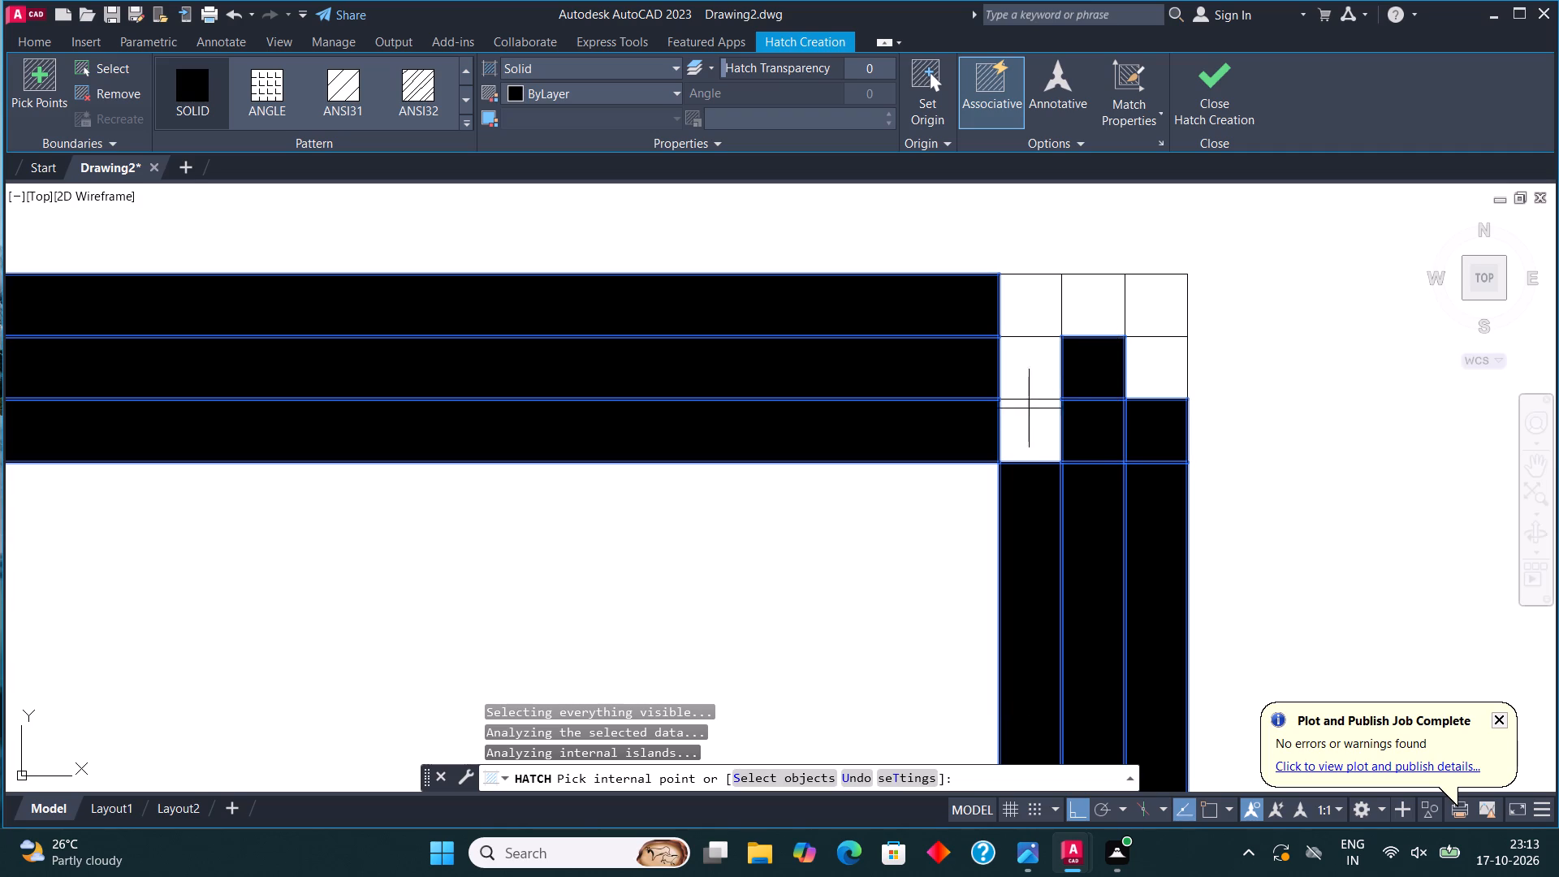
pyautogui.click(1034, 425)
pyautogui.click(1026, 374)
pyautogui.click(1034, 318)
pyautogui.click(1086, 311)
pyautogui.click(1123, 311)
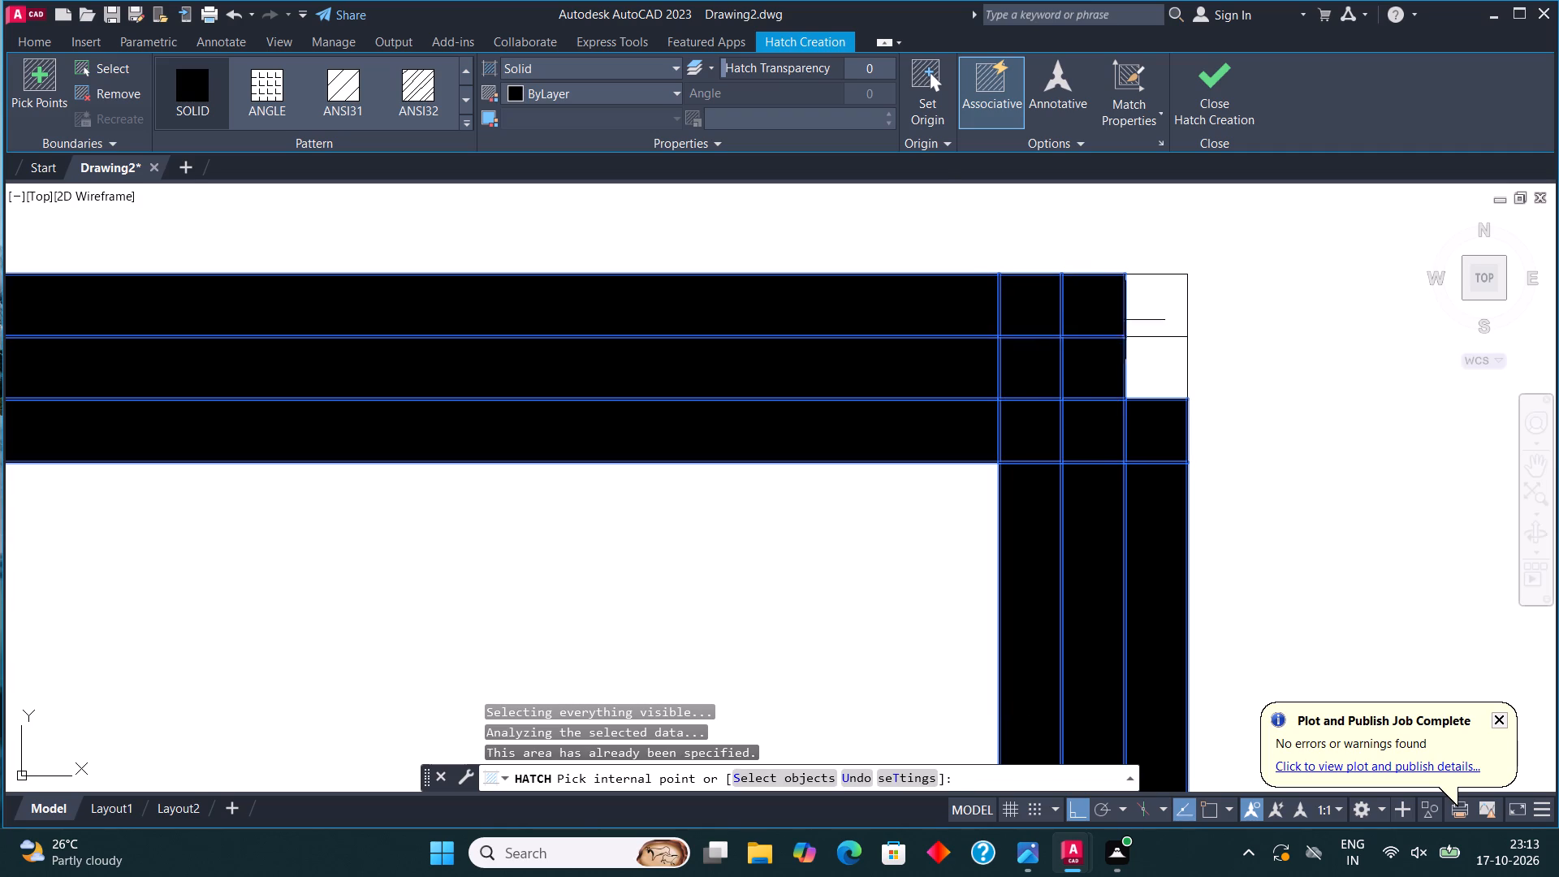
pyautogui.click(1131, 366)
pyautogui.click(1140, 311)
pyautogui.scroll(-6, 1144, 370)
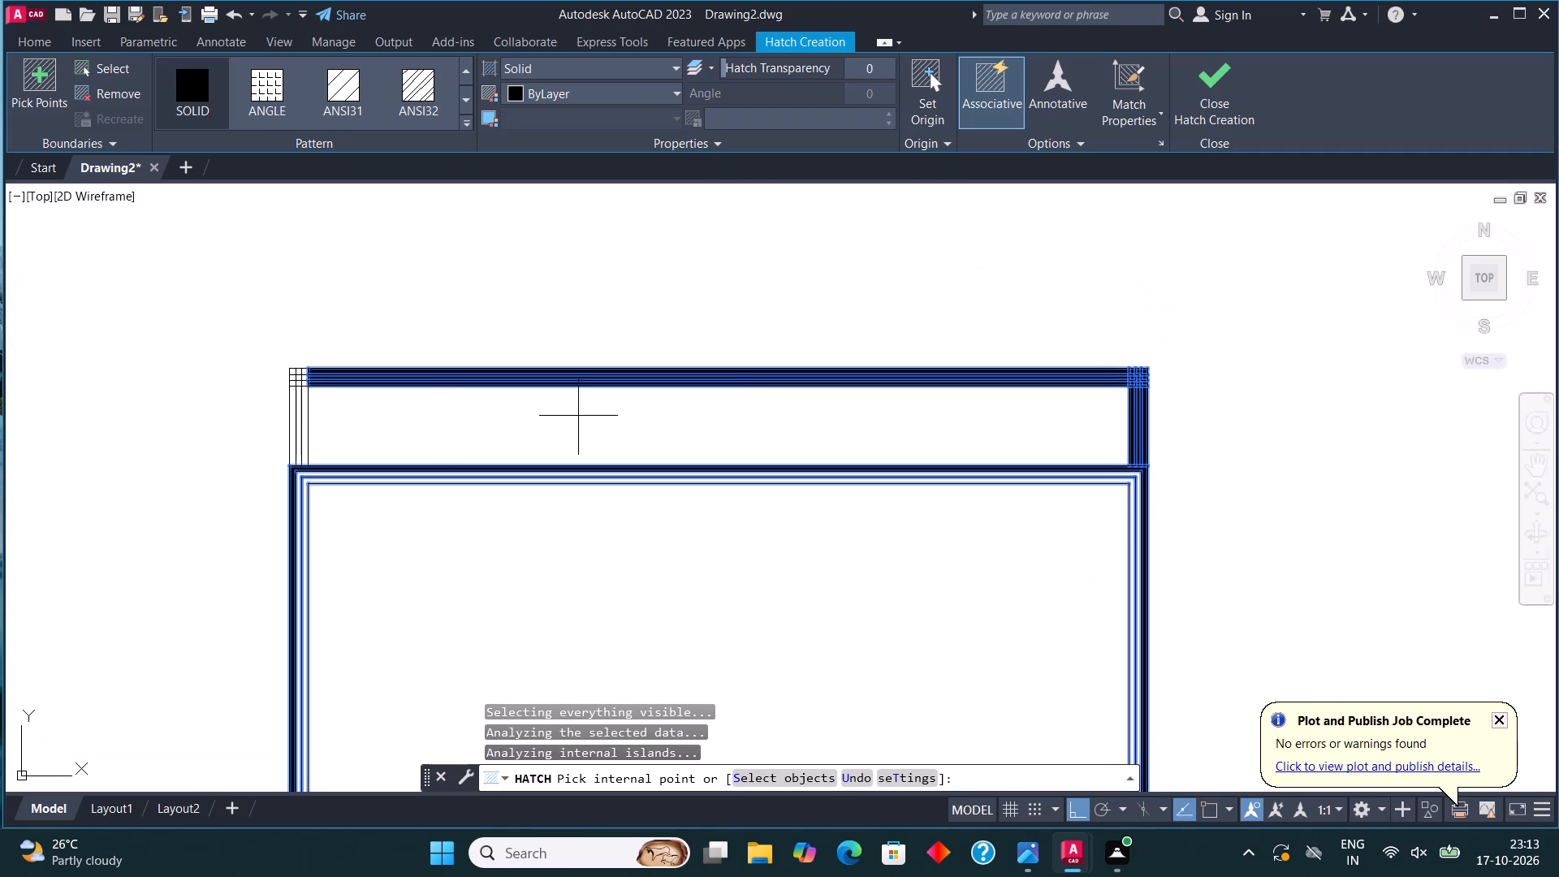
# Add the small grid cells in the upper strip's top-left corner, where the border bands cross, to the solid hatch.
pyautogui.scroll(6, 294, 382)
pyautogui.click(282, 373)
pyautogui.click(287, 305)
pyautogui.click(369, 376)
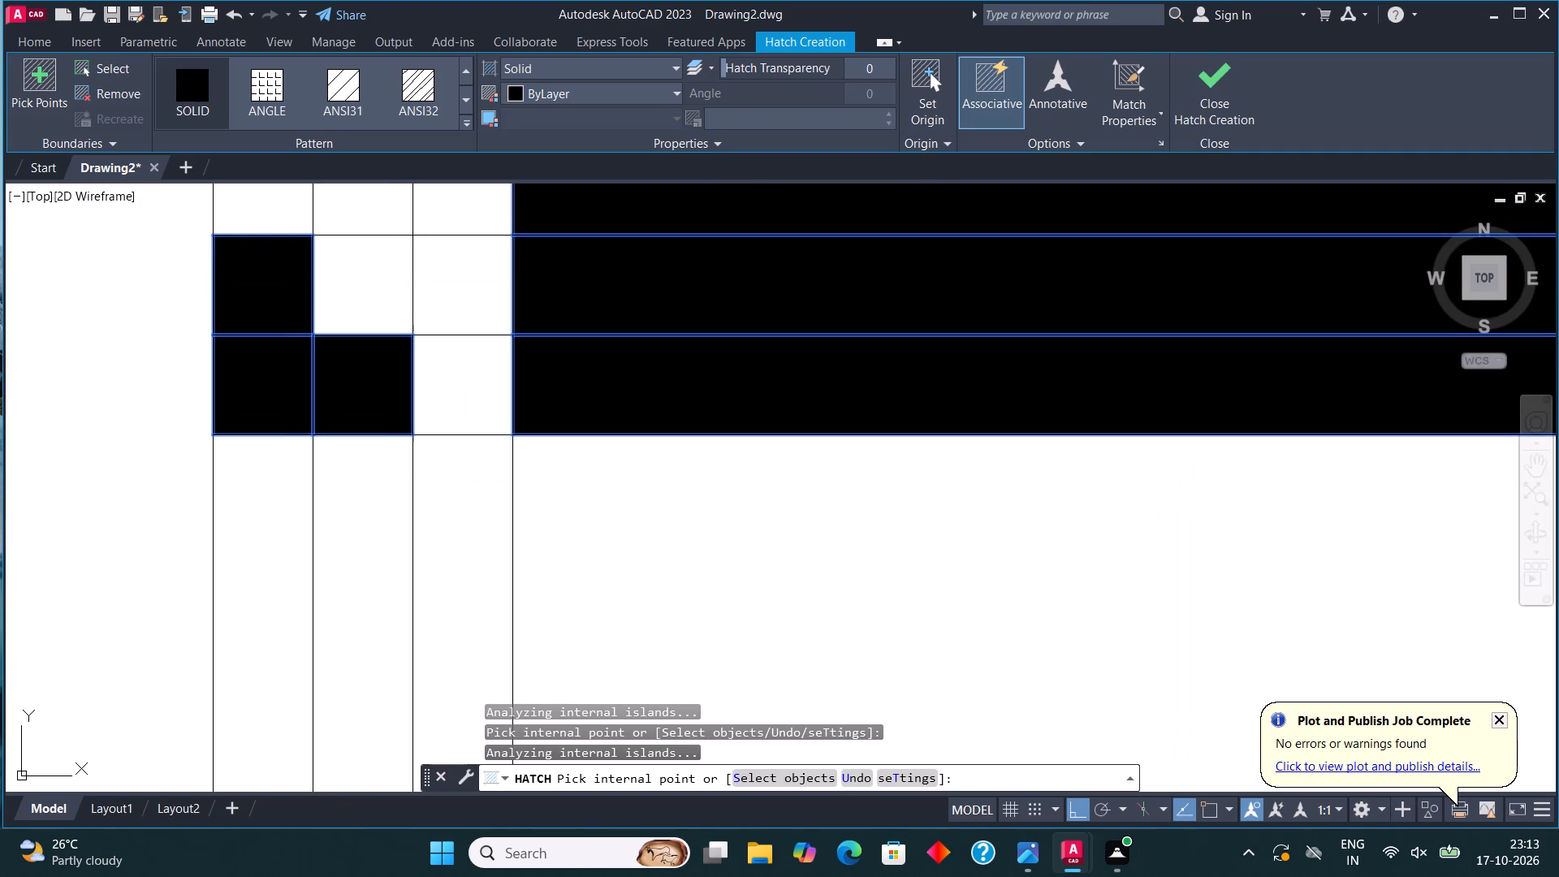
pyautogui.click(369, 311)
pyautogui.scroll(-3, 440, 351)
pyautogui.moveTo(464, 376); pyautogui.dragTo(477, 415, button='middle')
pyautogui.click(414, 365)
pyautogui.click(439, 361)
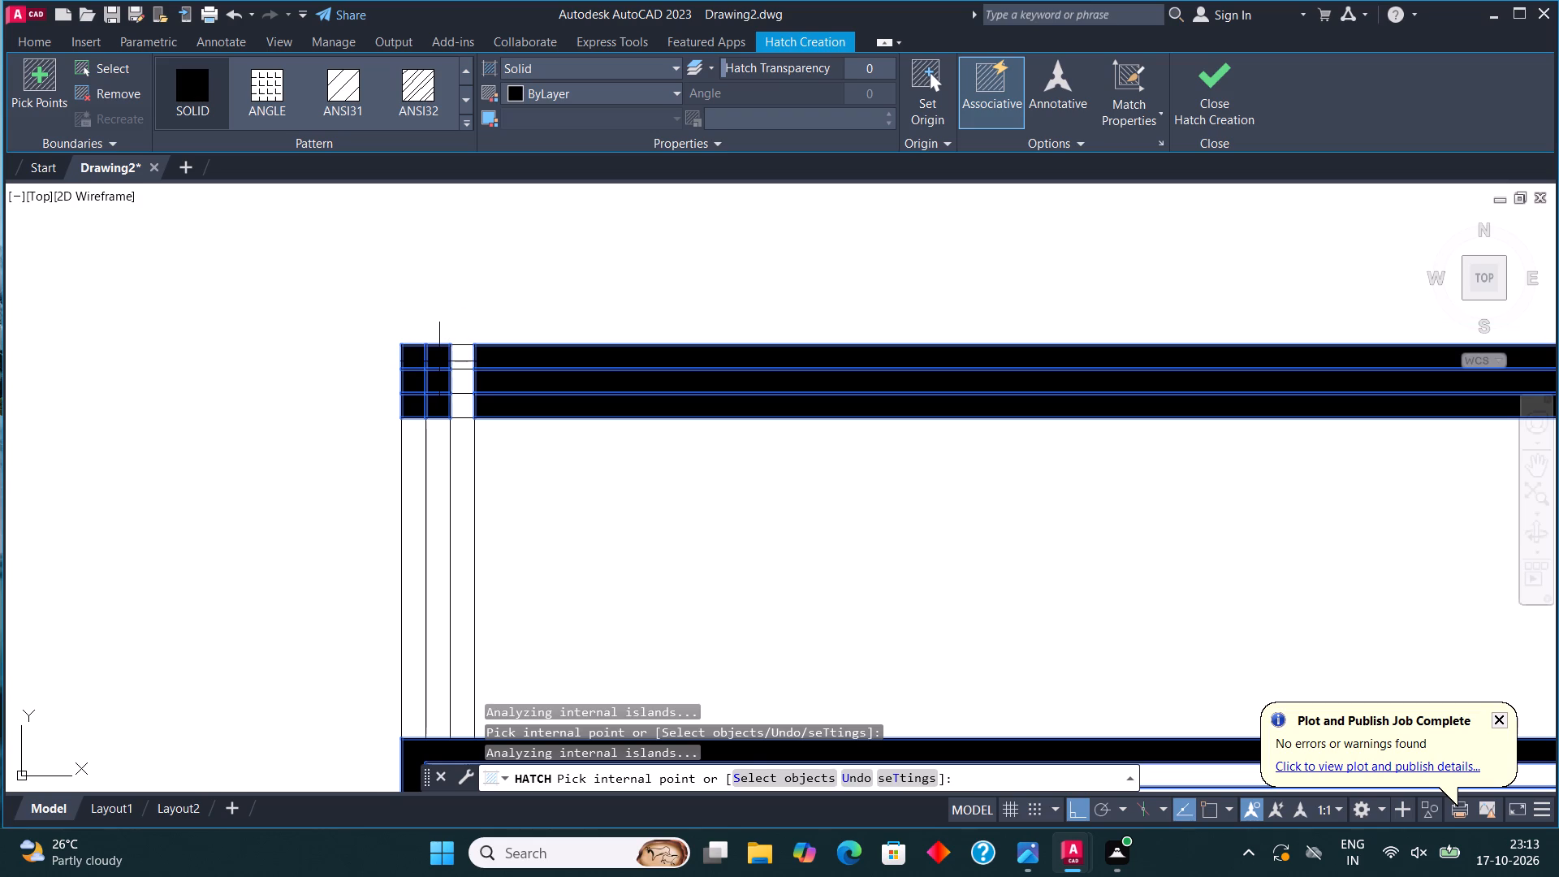
pyautogui.click(449, 360)
pyautogui.click(460, 379)
pyautogui.click(466, 400)
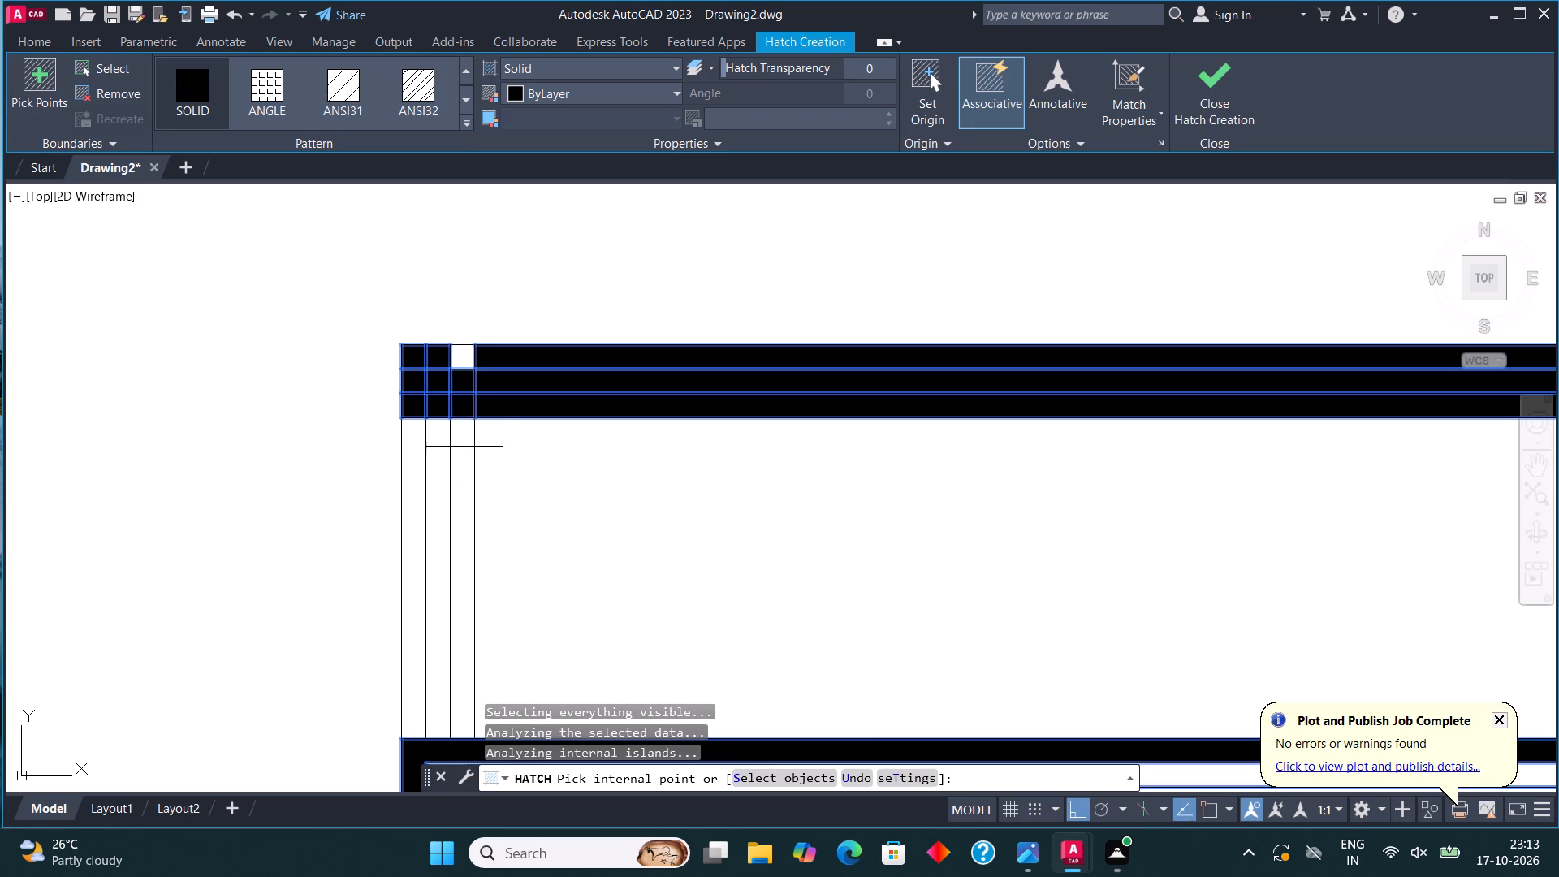
# Solid-hatch the three vertical bands at the upper strip's left end, including the last open corner cell above them.
pyautogui.click(464, 448)
pyautogui.click(465, 366)
pyautogui.click(452, 497)
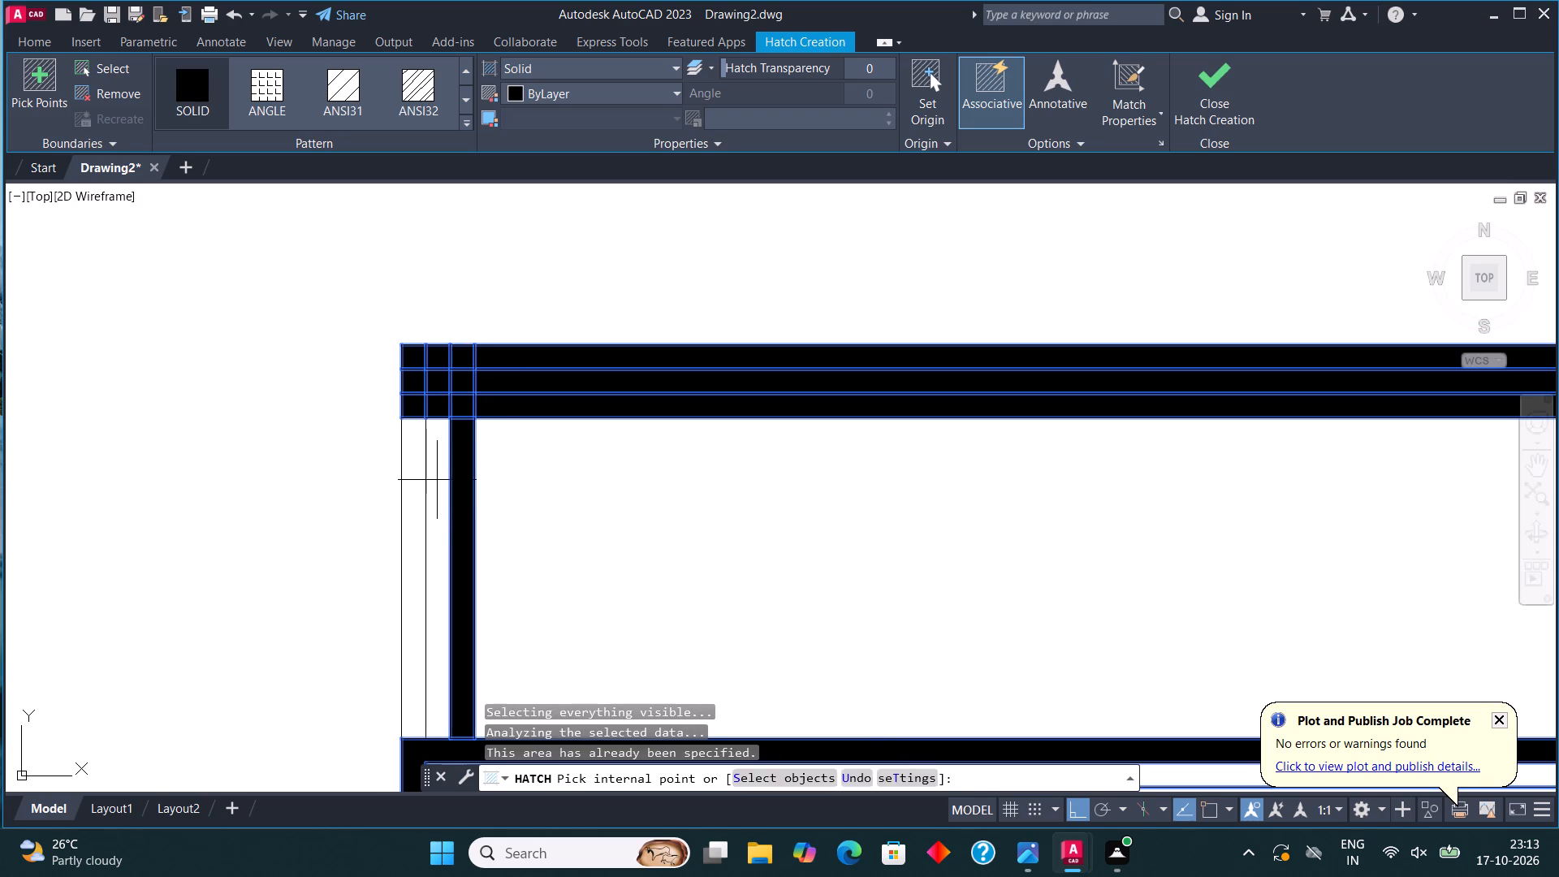
pyautogui.click(434, 477)
pyautogui.click(410, 469)
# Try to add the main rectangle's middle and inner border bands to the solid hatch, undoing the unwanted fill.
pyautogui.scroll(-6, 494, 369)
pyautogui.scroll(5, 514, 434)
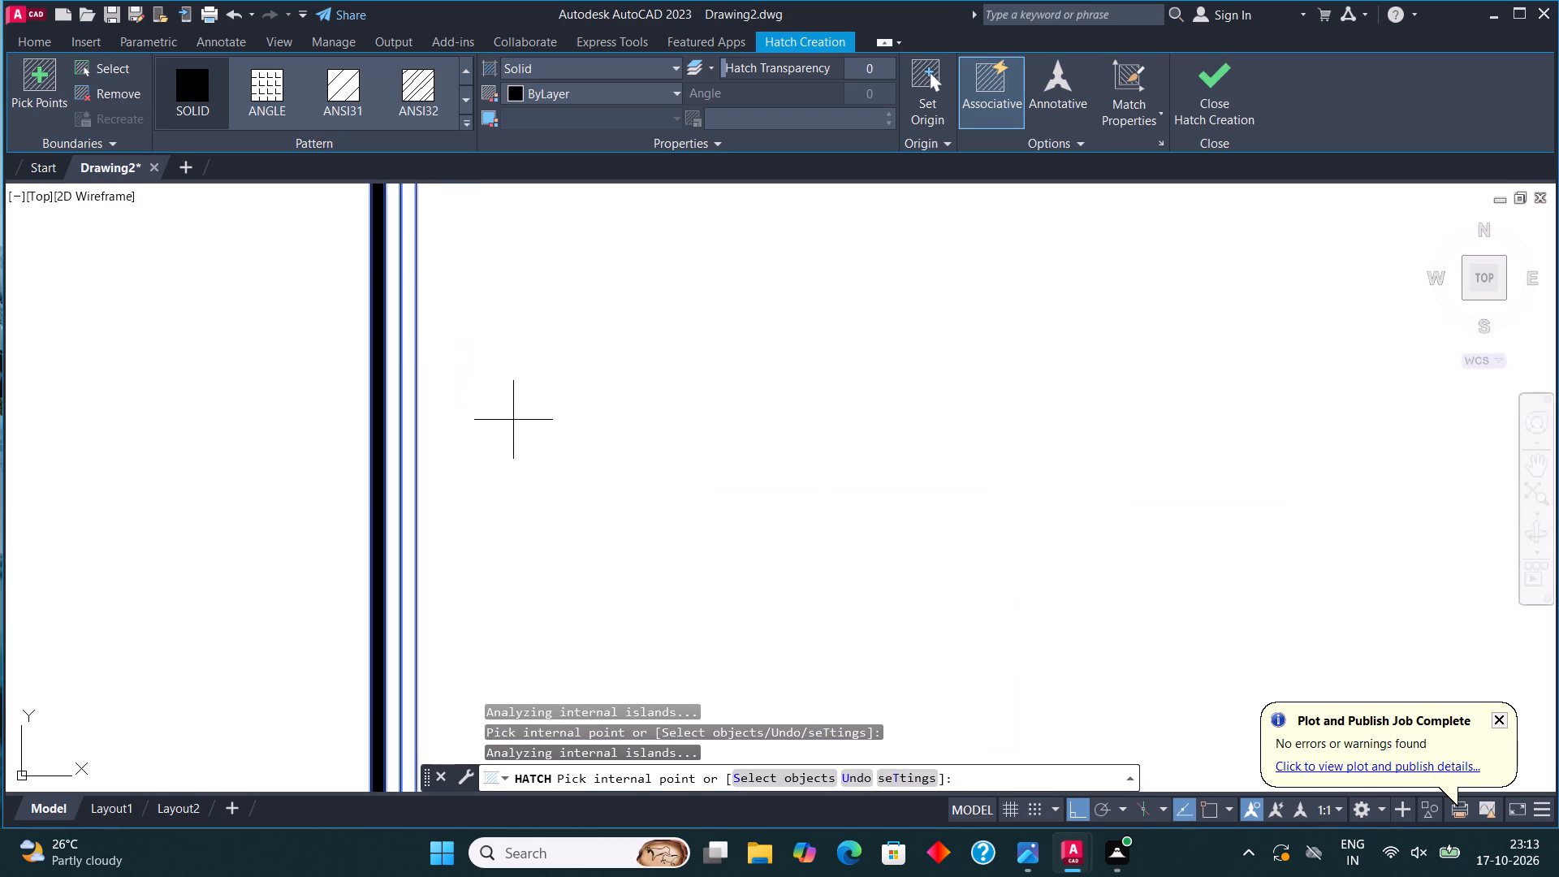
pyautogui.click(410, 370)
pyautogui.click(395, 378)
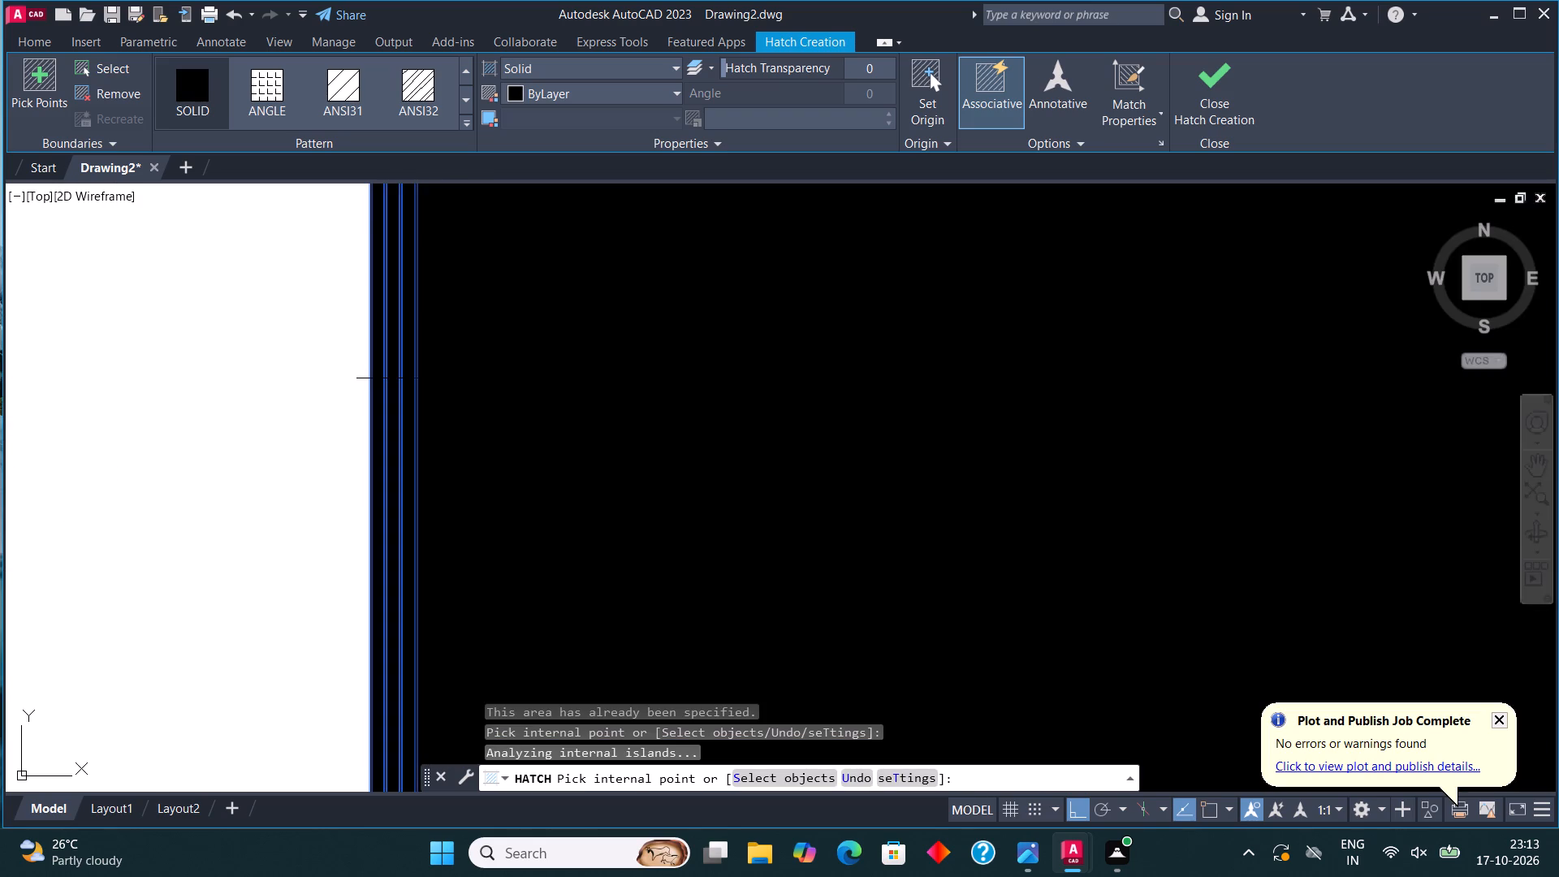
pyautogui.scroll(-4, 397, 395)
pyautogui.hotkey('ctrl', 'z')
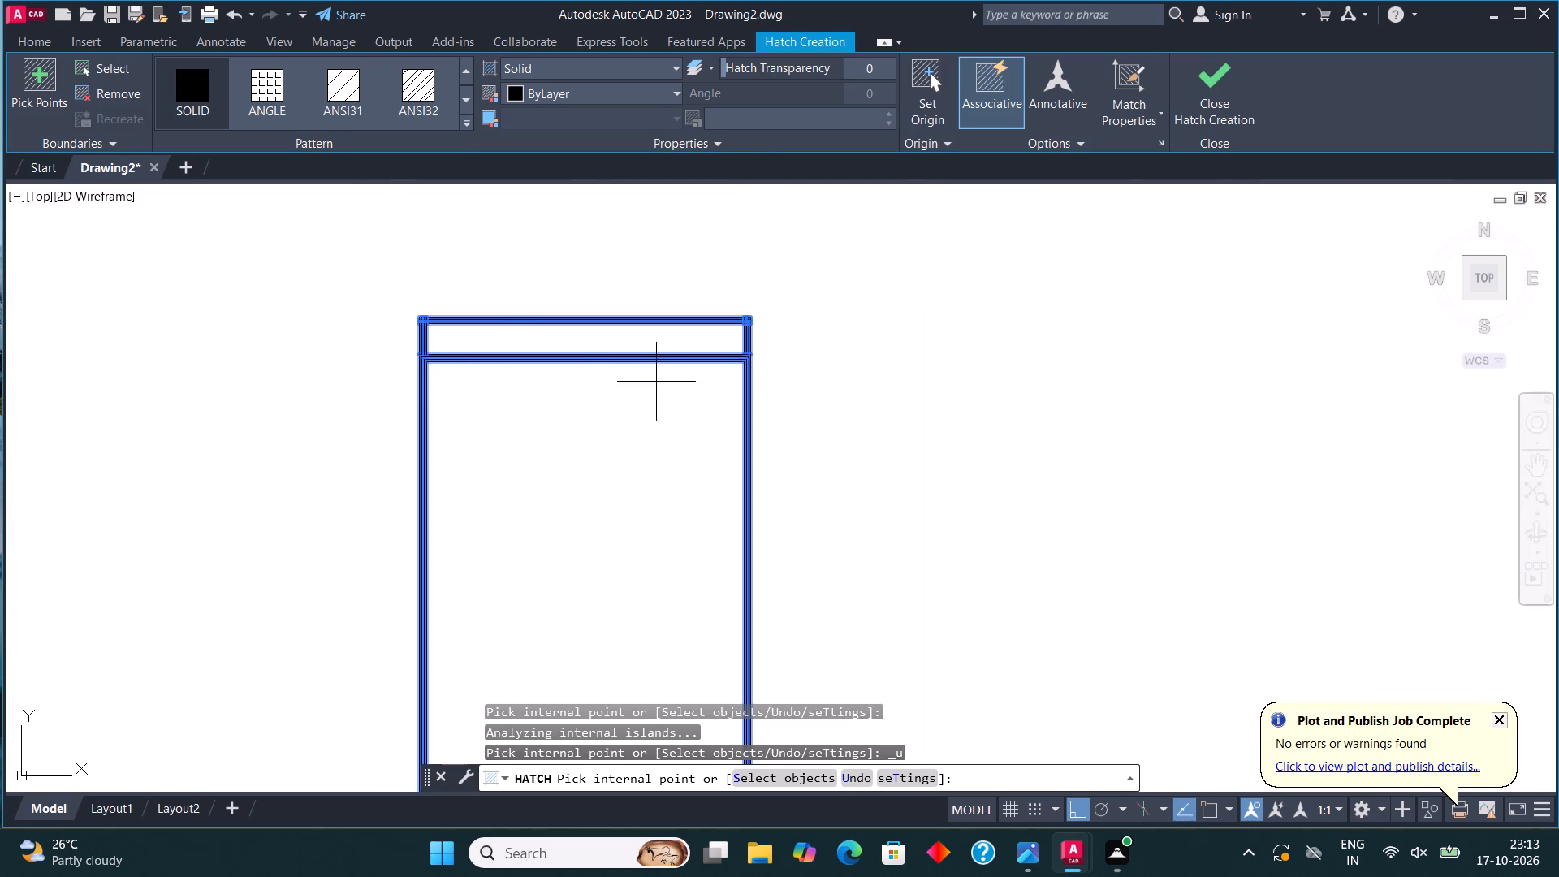
# Add the small grid cells in the lower strip's bottom-left corner, where the border bands cross, to the solid hatch.
pyautogui.scroll(-2, 667, 356)
pyautogui.scroll(6, 506, 672)
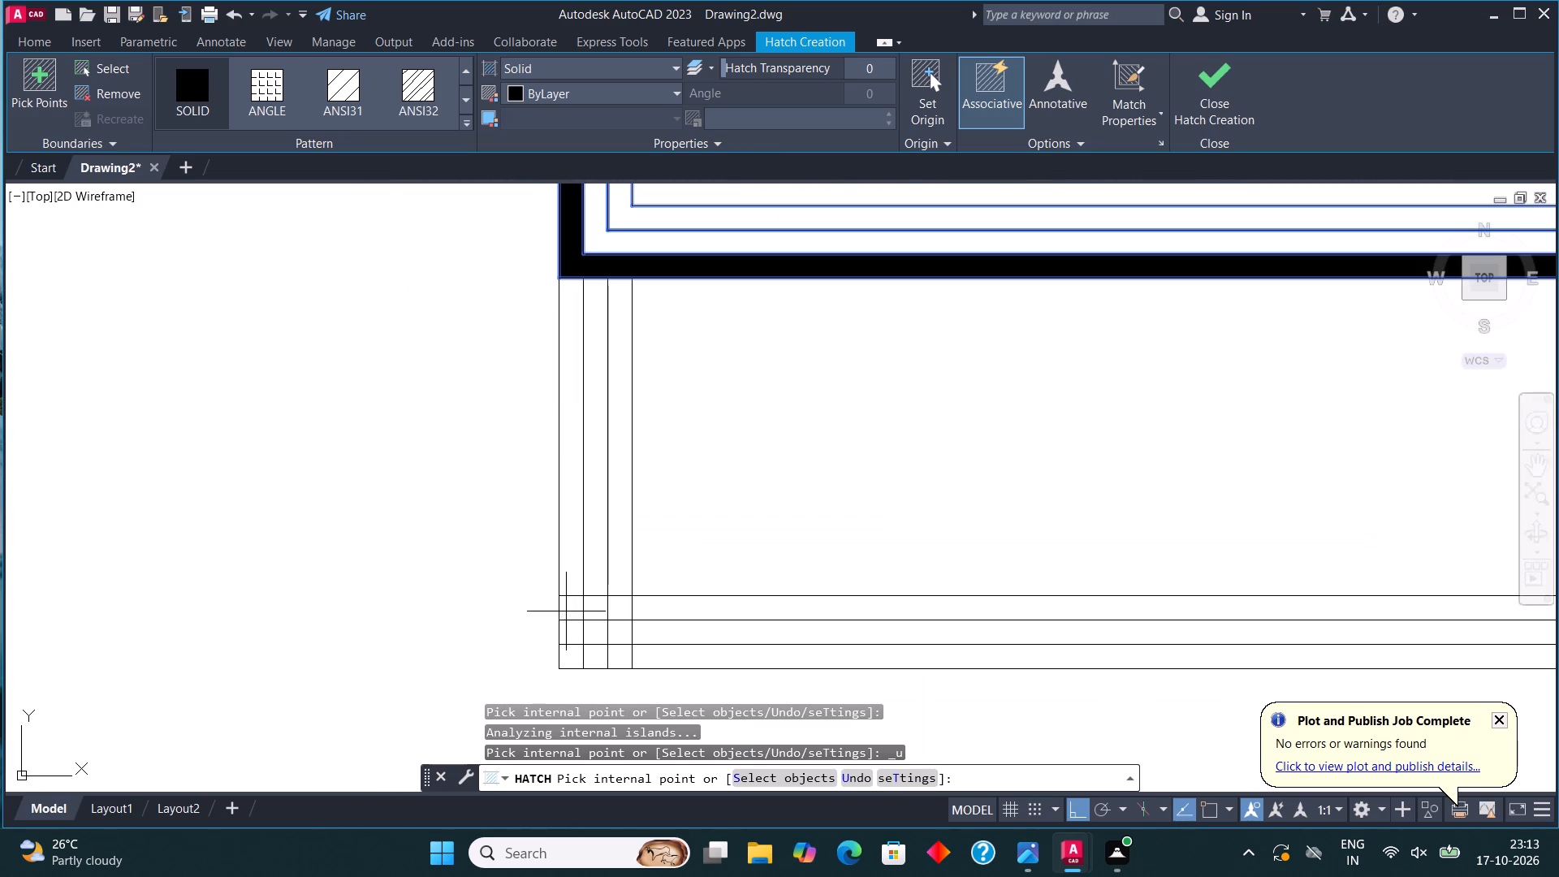
pyautogui.click(568, 611)
pyautogui.click(571, 641)
pyautogui.click(571, 649)
pyautogui.click(602, 650)
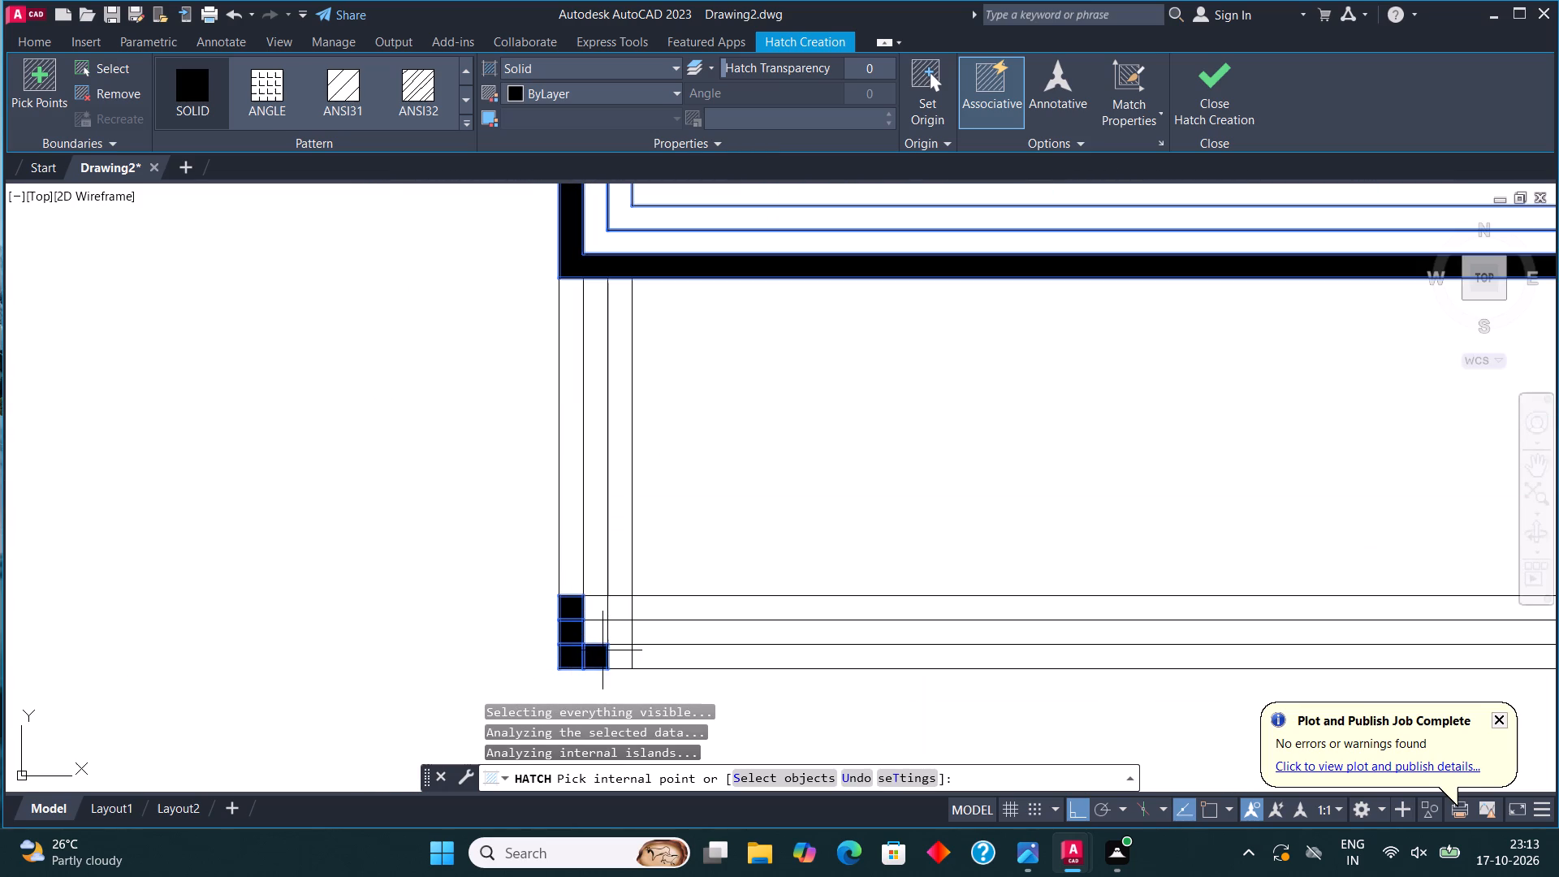
pyautogui.click(604, 633)
pyautogui.click(598, 611)
pyautogui.click(627, 640)
pyautogui.click(622, 660)
pyautogui.click(620, 624)
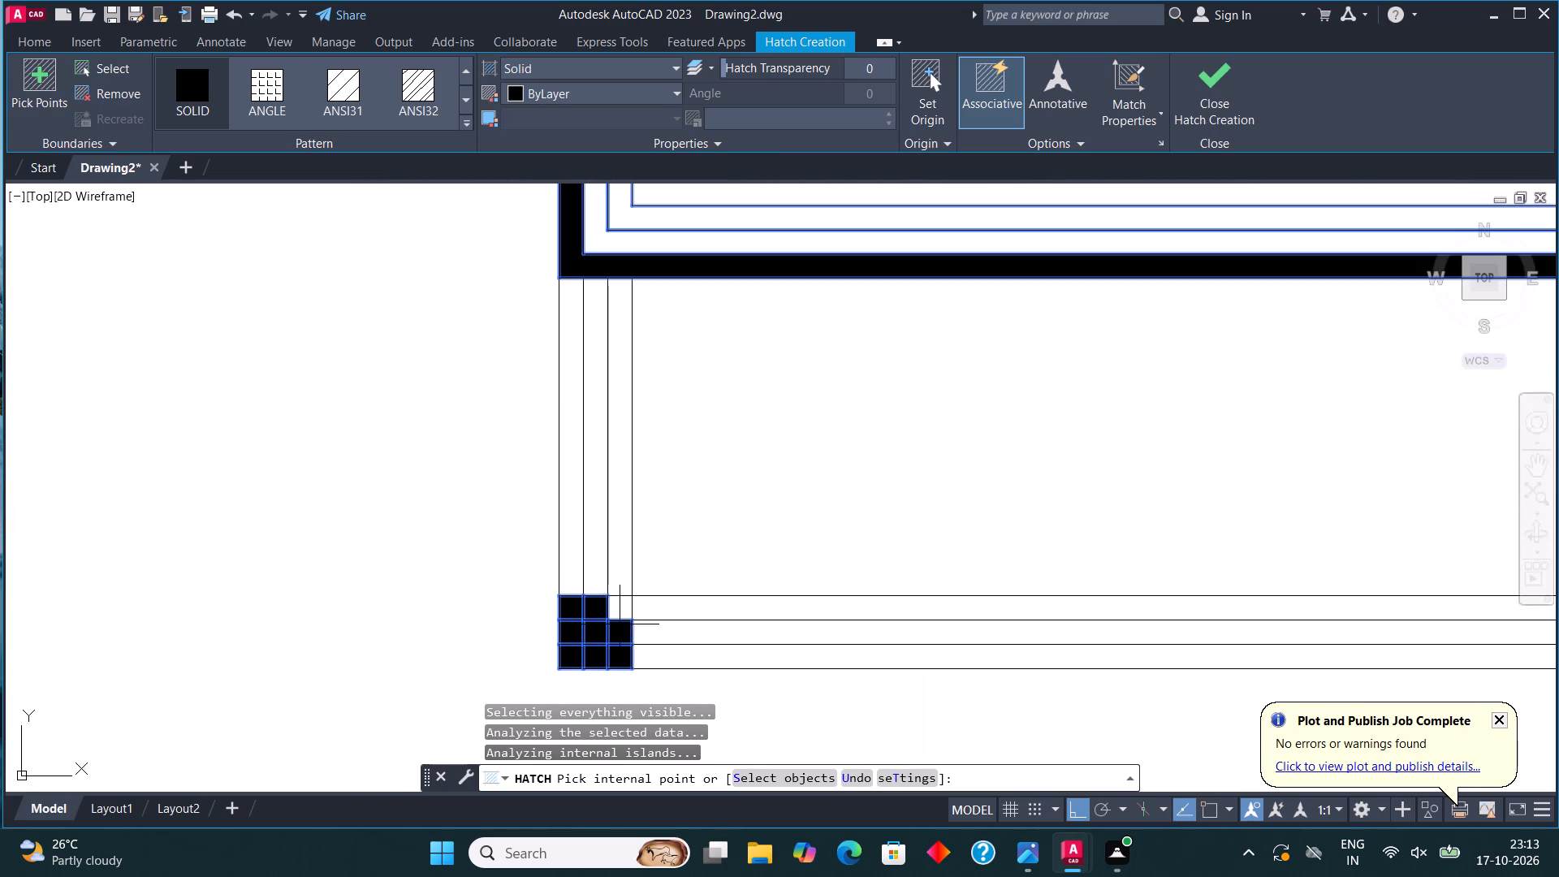
# Solid-hatch the three vertical bands at the lower strip's left end, including the last open corner cell below them.
pyautogui.click(617, 579)
pyautogui.click(581, 554)
pyautogui.click(594, 559)
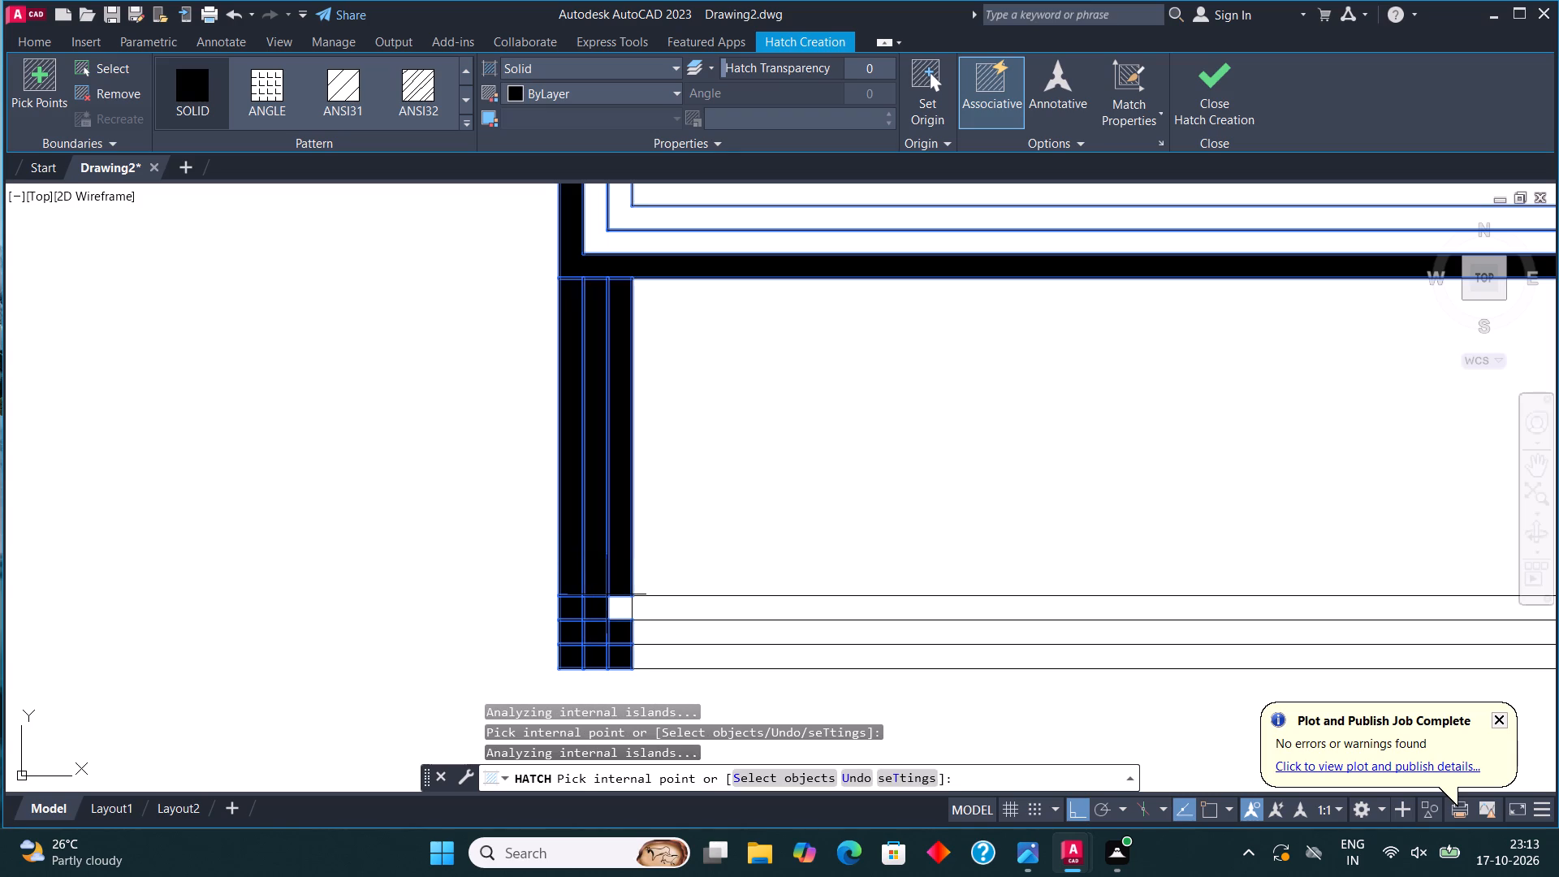
pyautogui.click(607, 607)
pyautogui.click(654, 657)
pyautogui.click(657, 637)
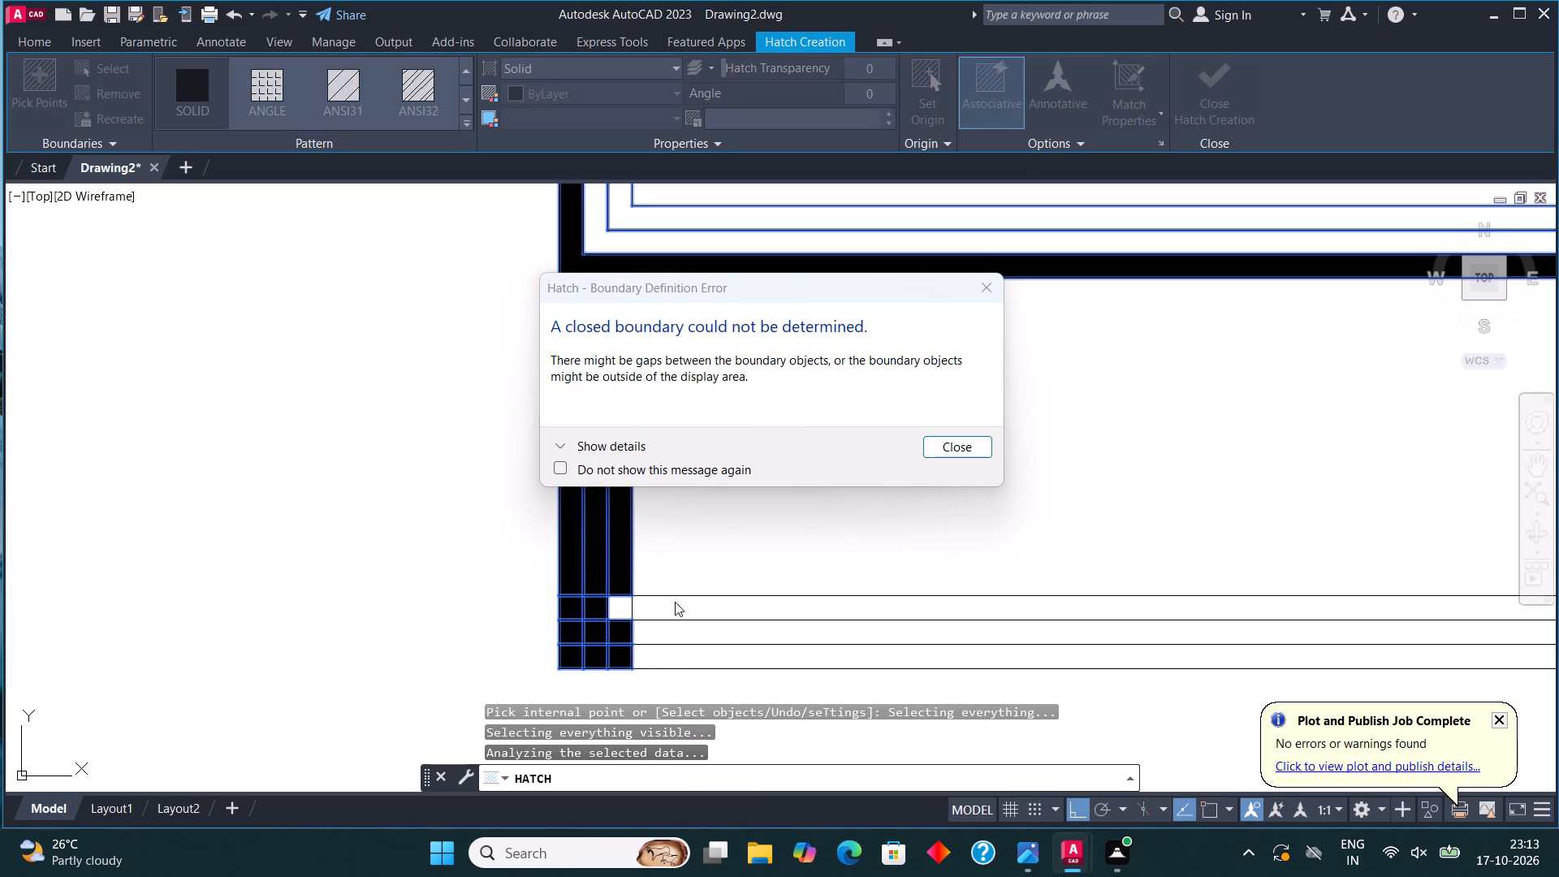
pyautogui.click(989, 289)
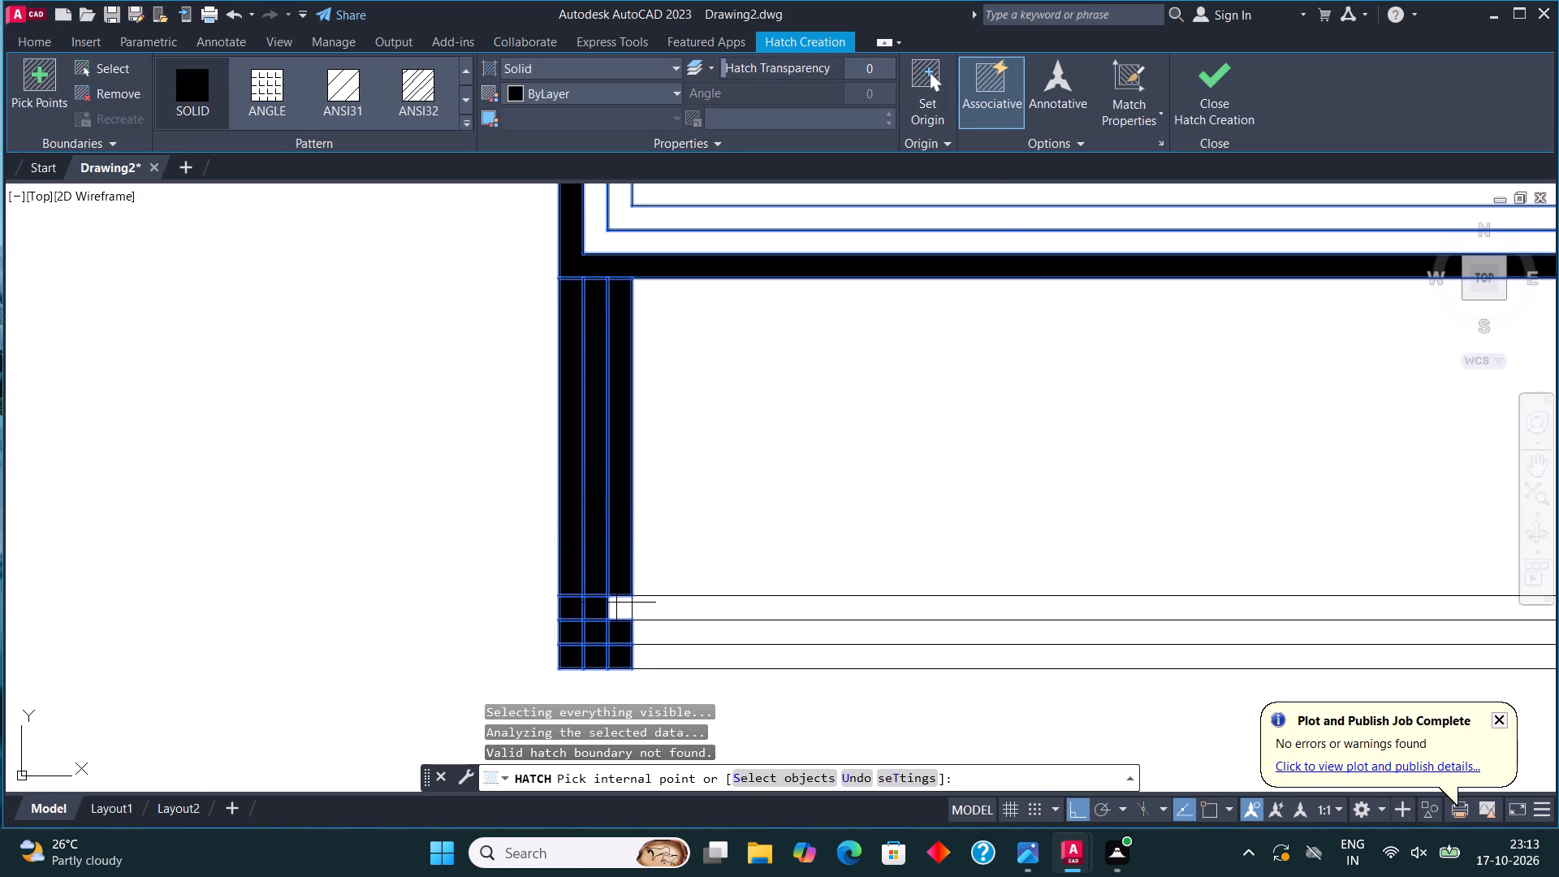
pyautogui.click(614, 604)
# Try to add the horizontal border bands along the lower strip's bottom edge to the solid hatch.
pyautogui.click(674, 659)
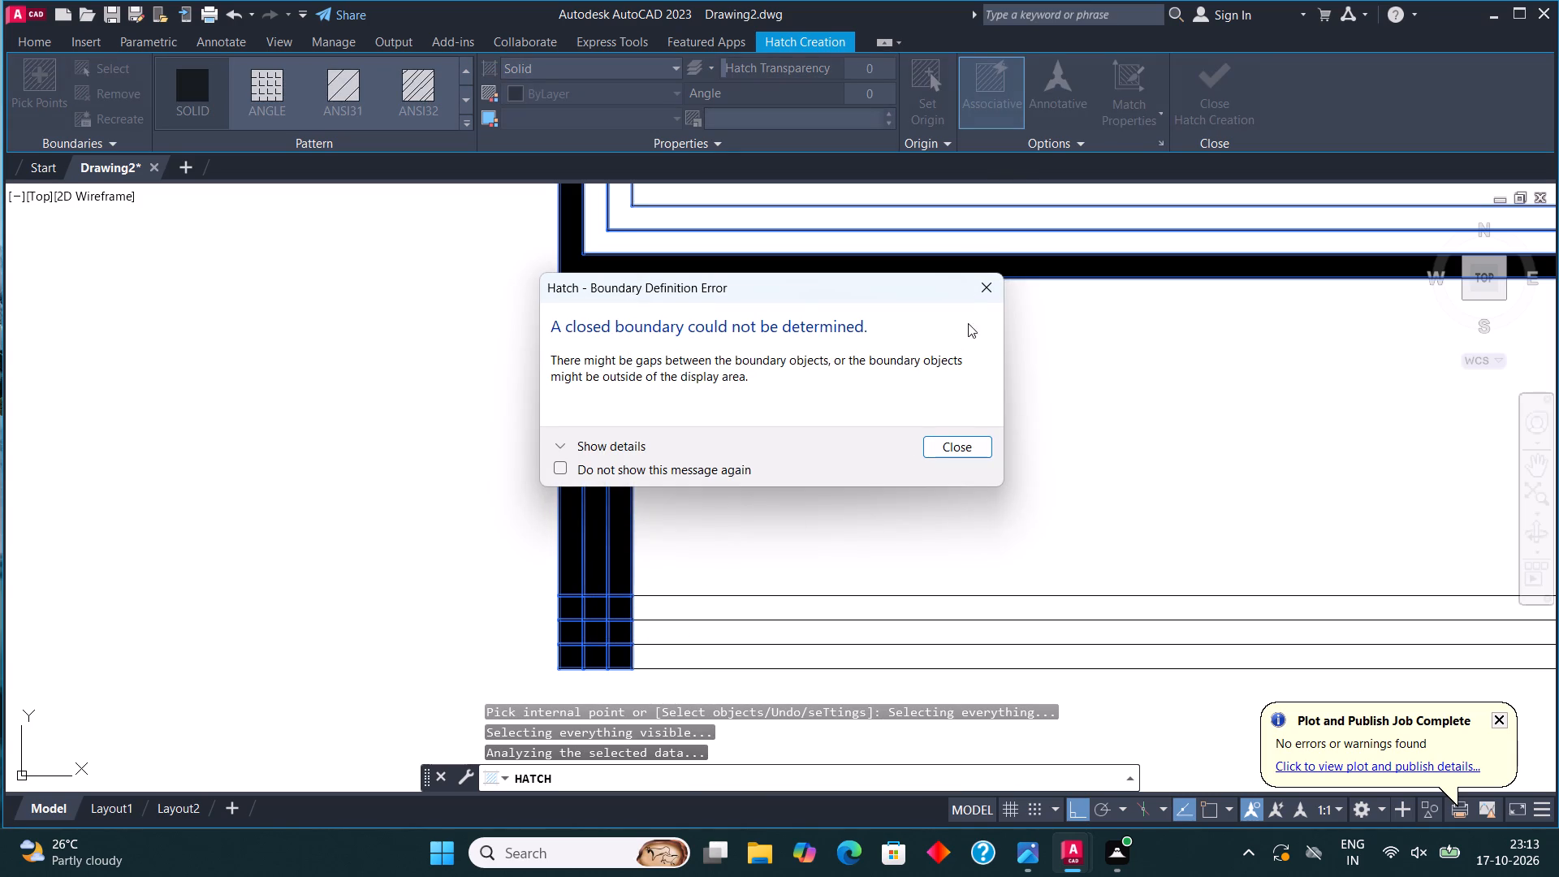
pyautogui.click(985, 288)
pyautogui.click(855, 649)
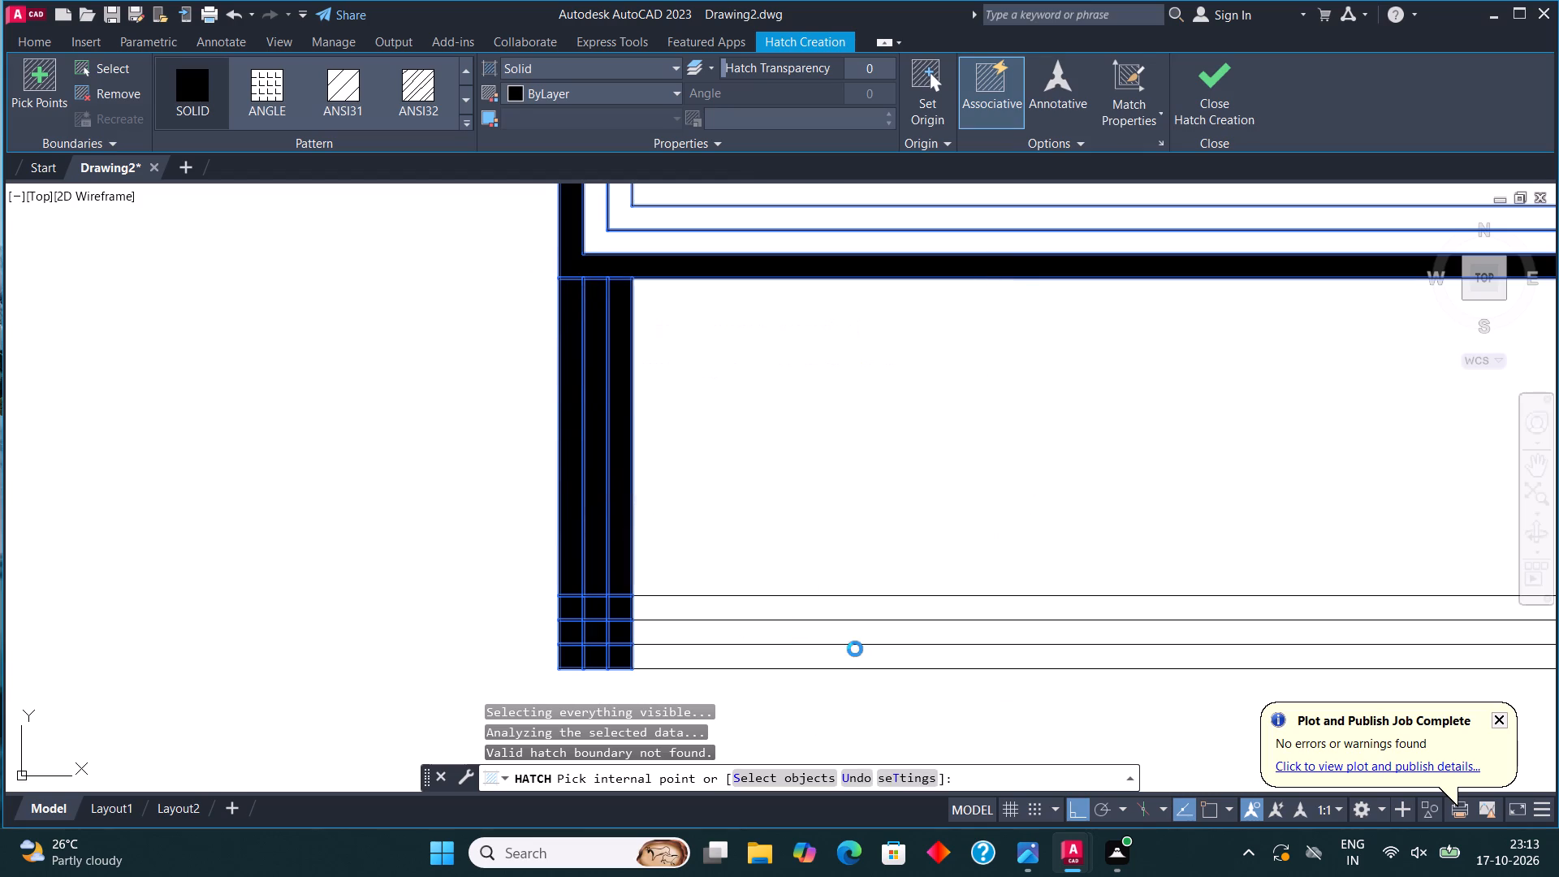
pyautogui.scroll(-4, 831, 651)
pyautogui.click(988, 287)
# Solid-hatch the three vertical bands at the right end of the lower strip and finish the hatch.
pyautogui.scroll(-2, 745, 457)
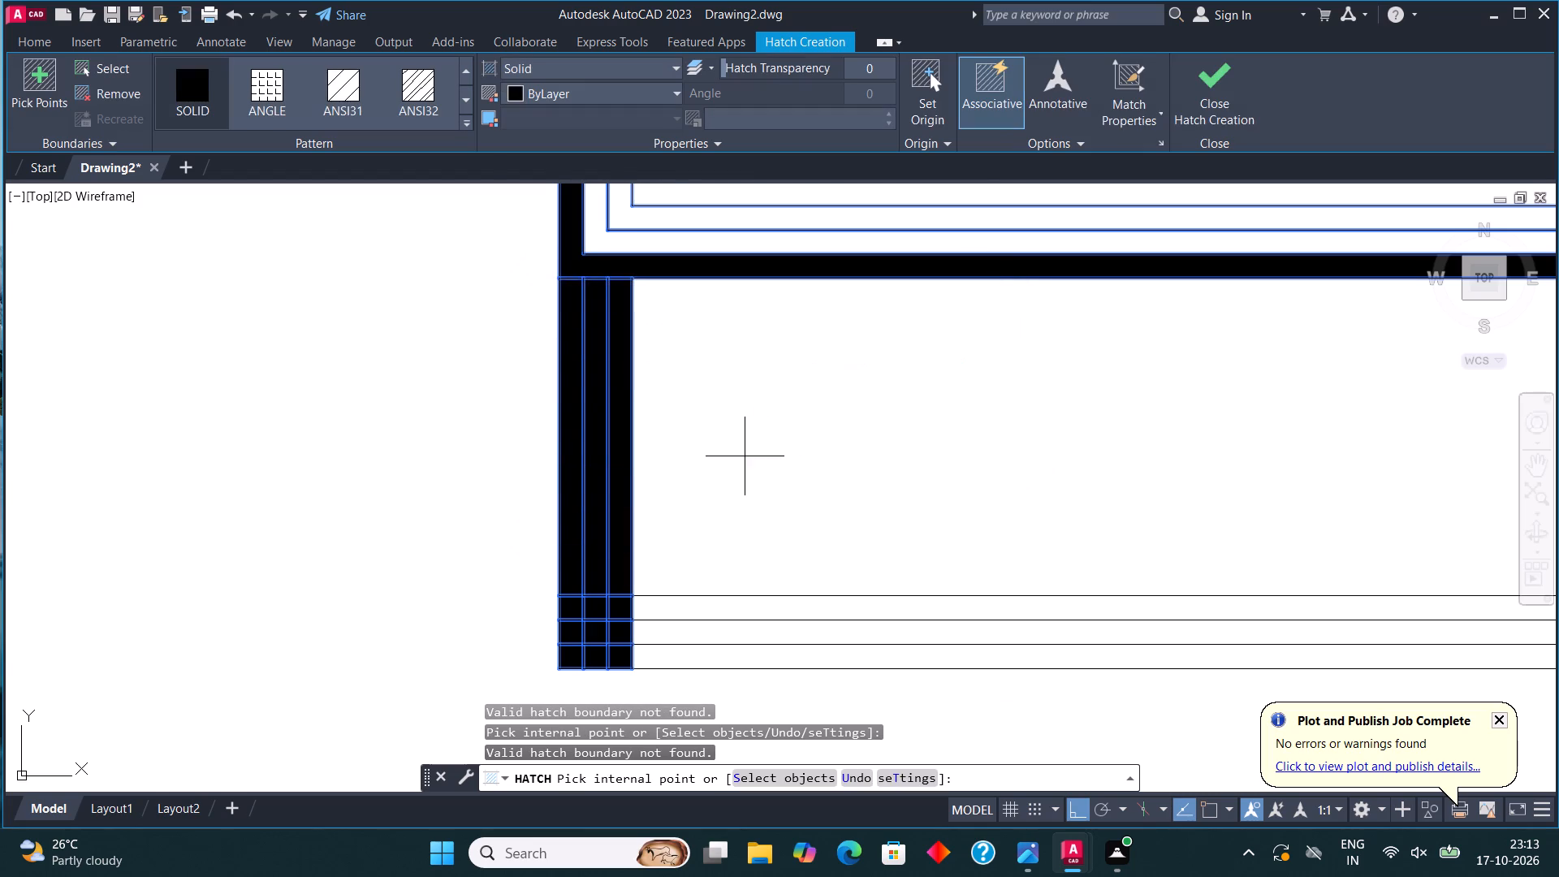
pyautogui.scroll(-3, 745, 465)
pyautogui.scroll(5, 1293, 460)
pyautogui.click(864, 482)
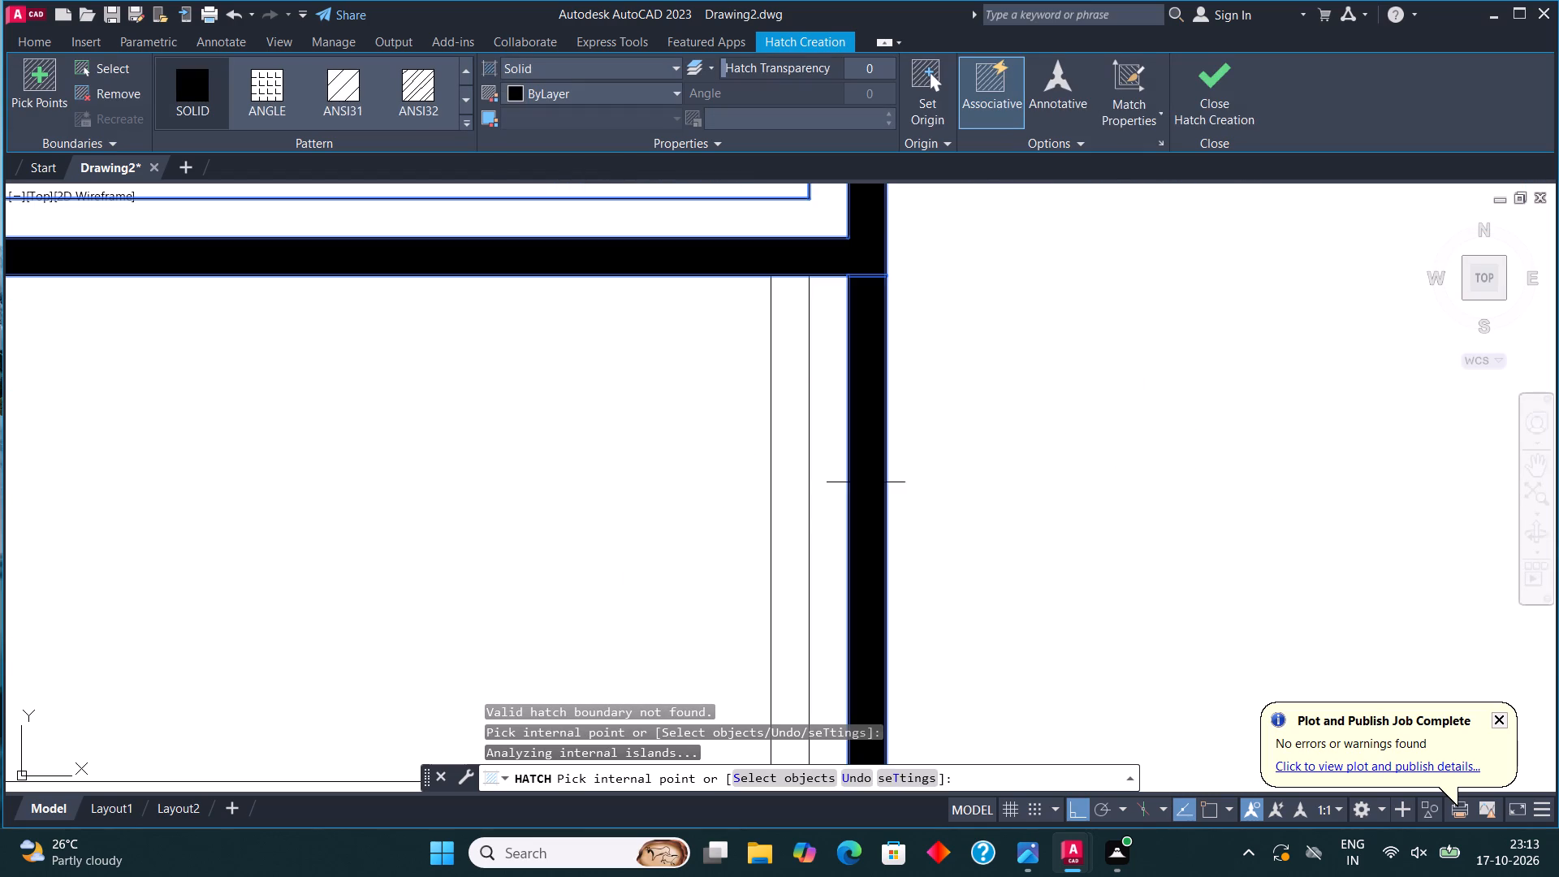
pyautogui.click(792, 482)
pyautogui.click(830, 481)
pyautogui.scroll(-5, 841, 484)
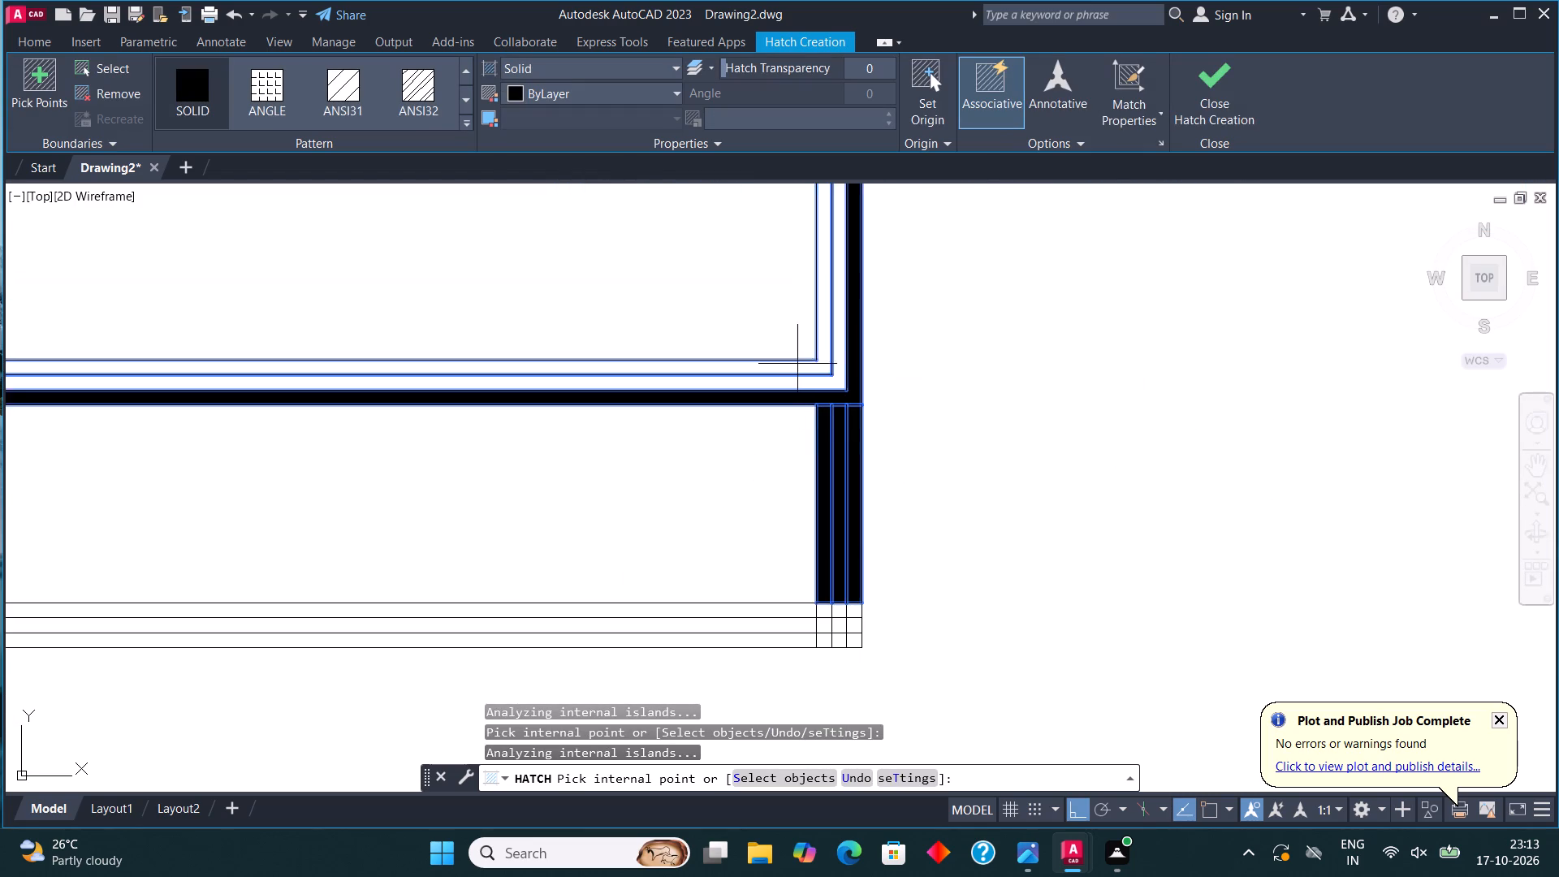
pyautogui.scroll(3, 797, 343)
pyautogui.click(801, 448)
pyautogui.click(1194, 99)
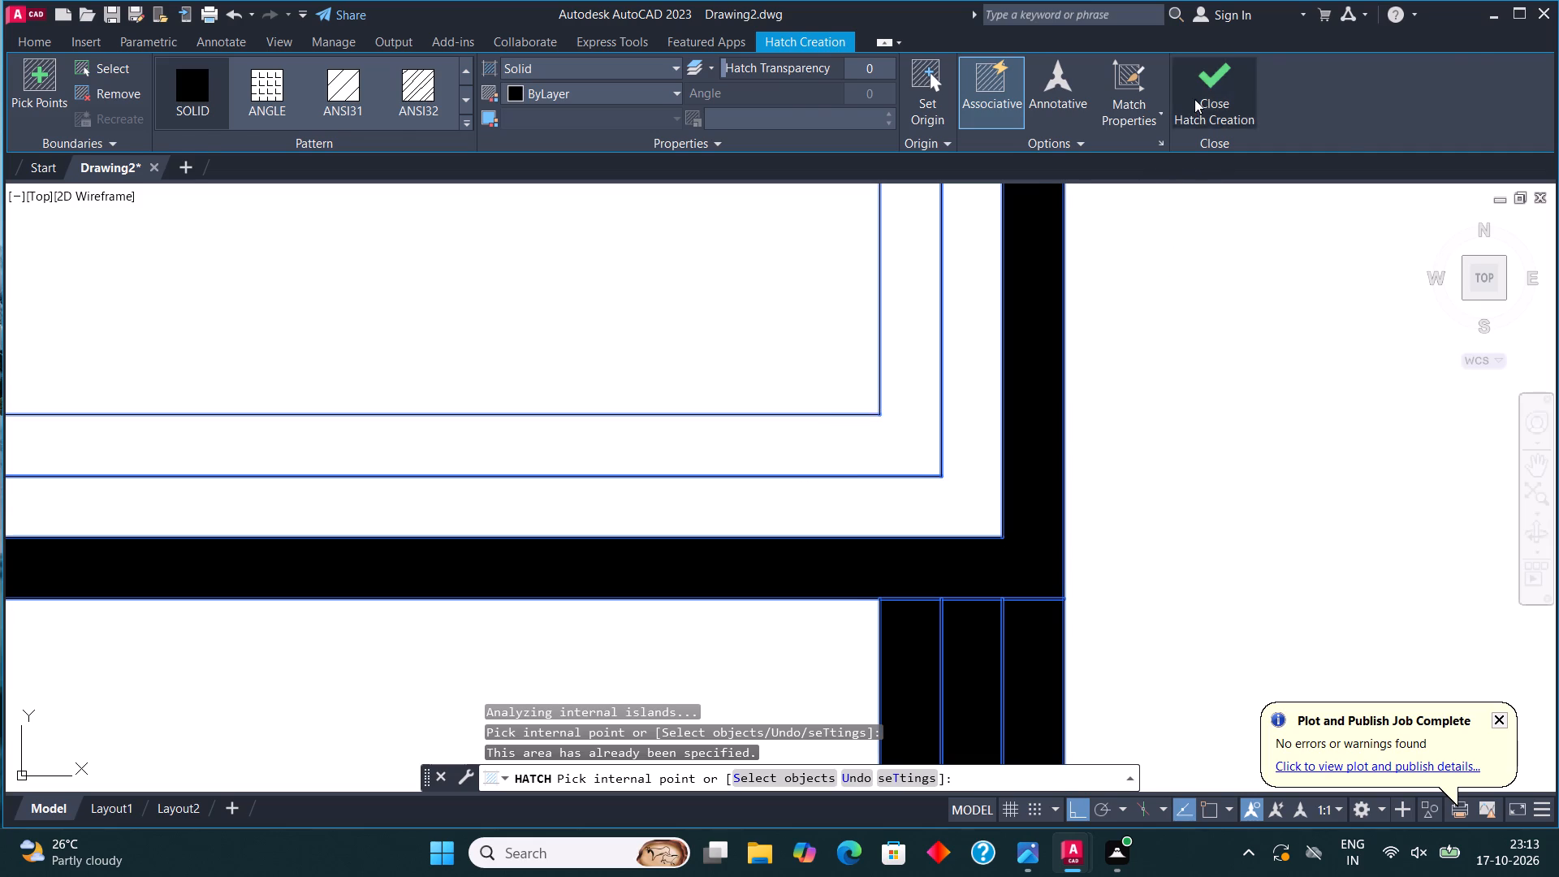
# Solid-hatch the outer unfilled offset band around the large rectangle between the upper and lower strips.
pyautogui.scroll(-5, 1061, 529)
pyautogui.scroll(3, 1041, 525)
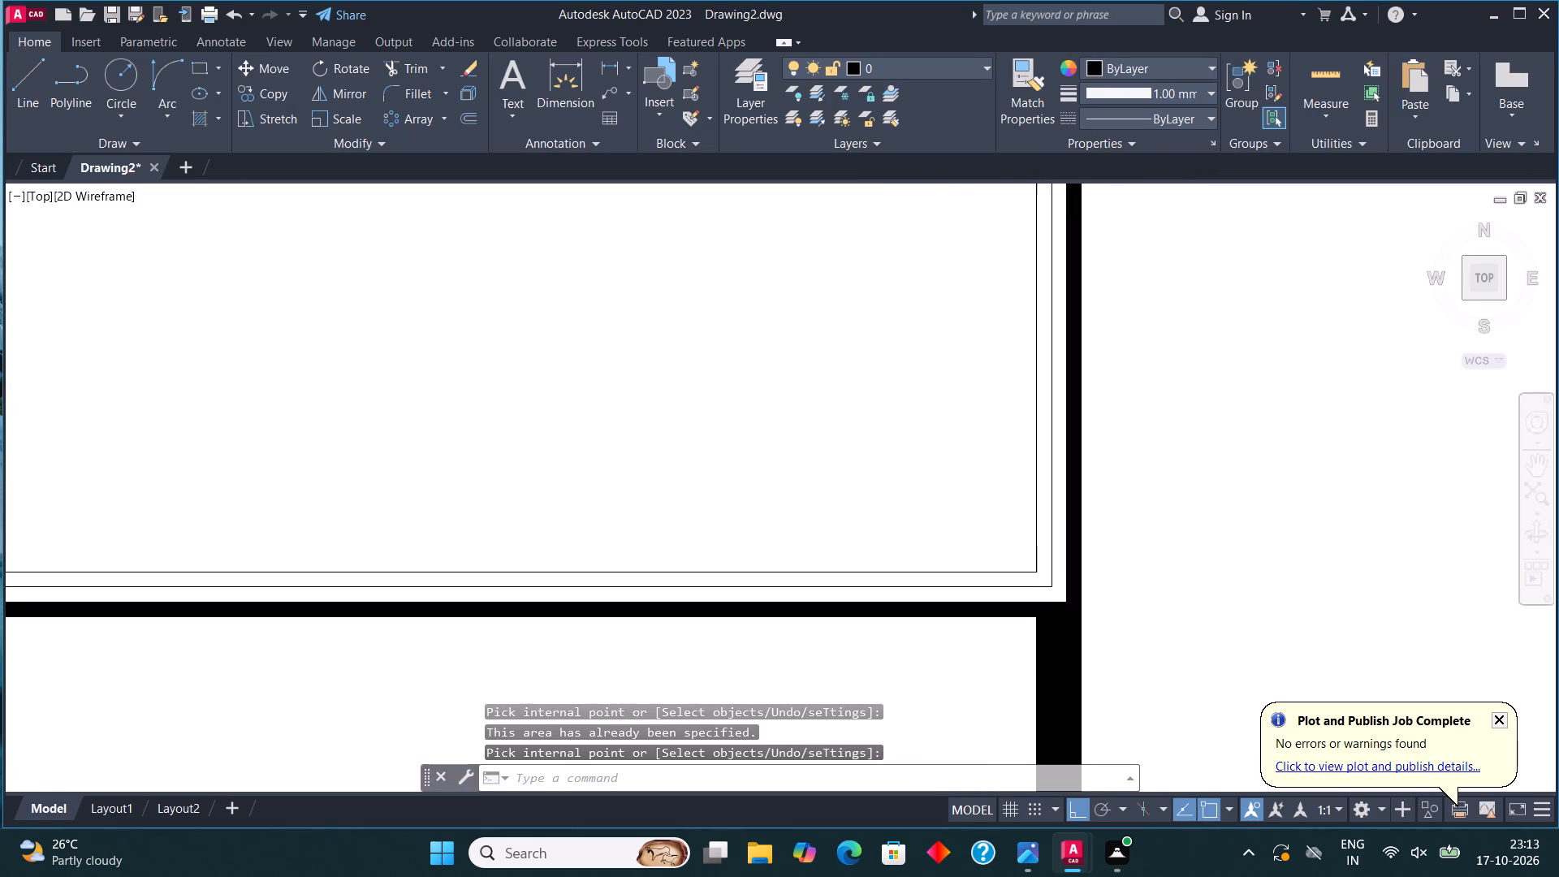
pyautogui.scroll(-5, 1041, 582)
pyautogui.moveTo(1005, 418); pyautogui.dragTo(1028, 641, button='middle')
pyautogui.scroll(4, 1060, 349)
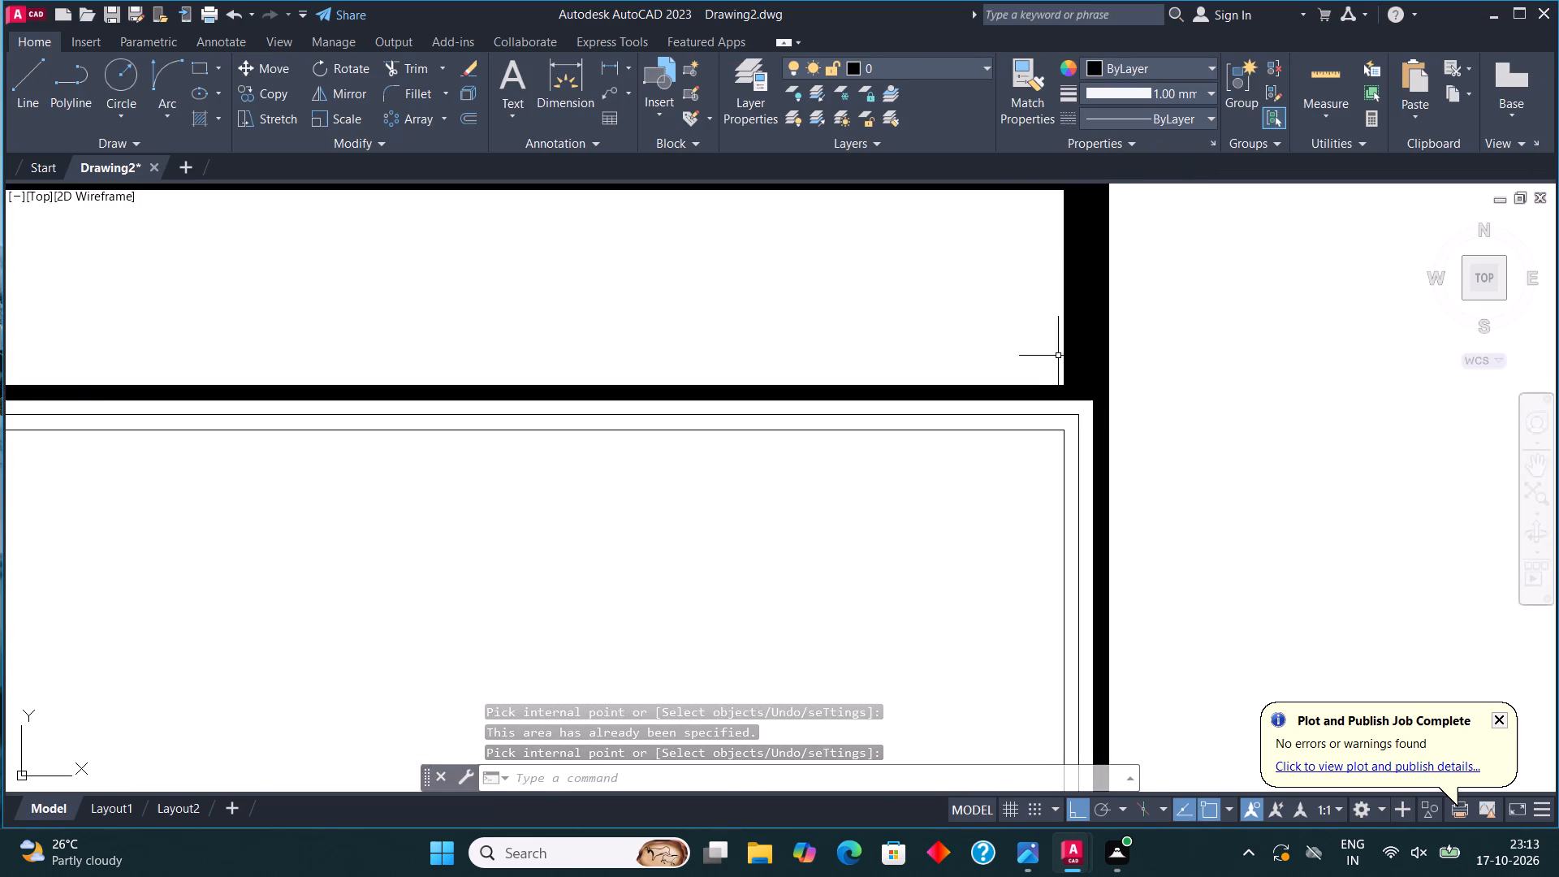
pyautogui.scroll(-2, 1050, 376)
pyautogui.moveTo(526, 468); pyautogui.dragTo(676, 467, button='middle')
pyautogui.scroll(1, 676, 466)
pyautogui.press('h')
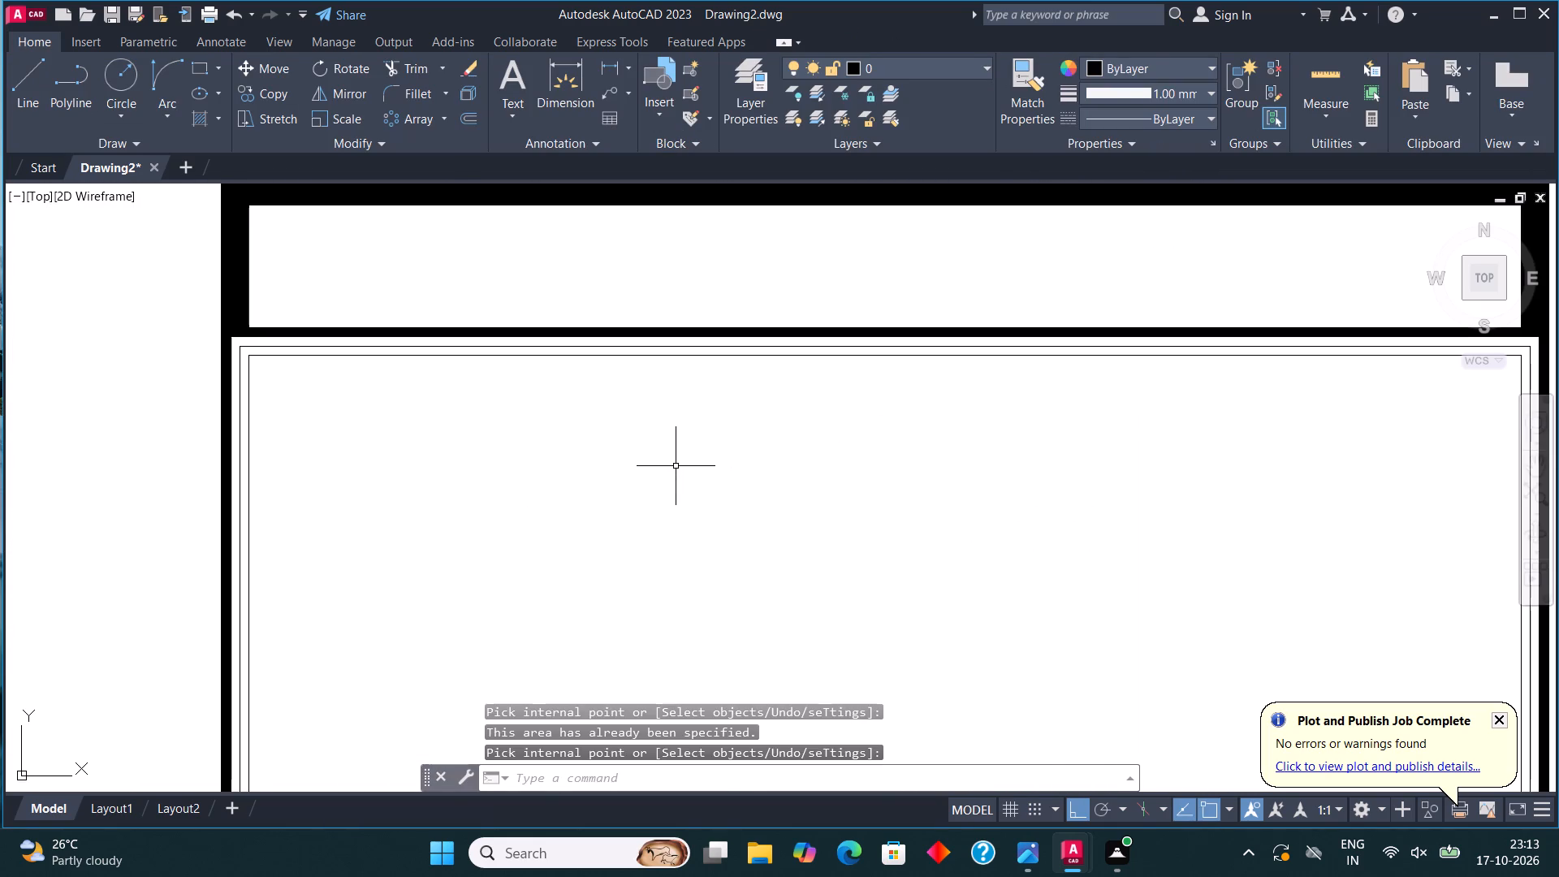
pyautogui.press('Return')
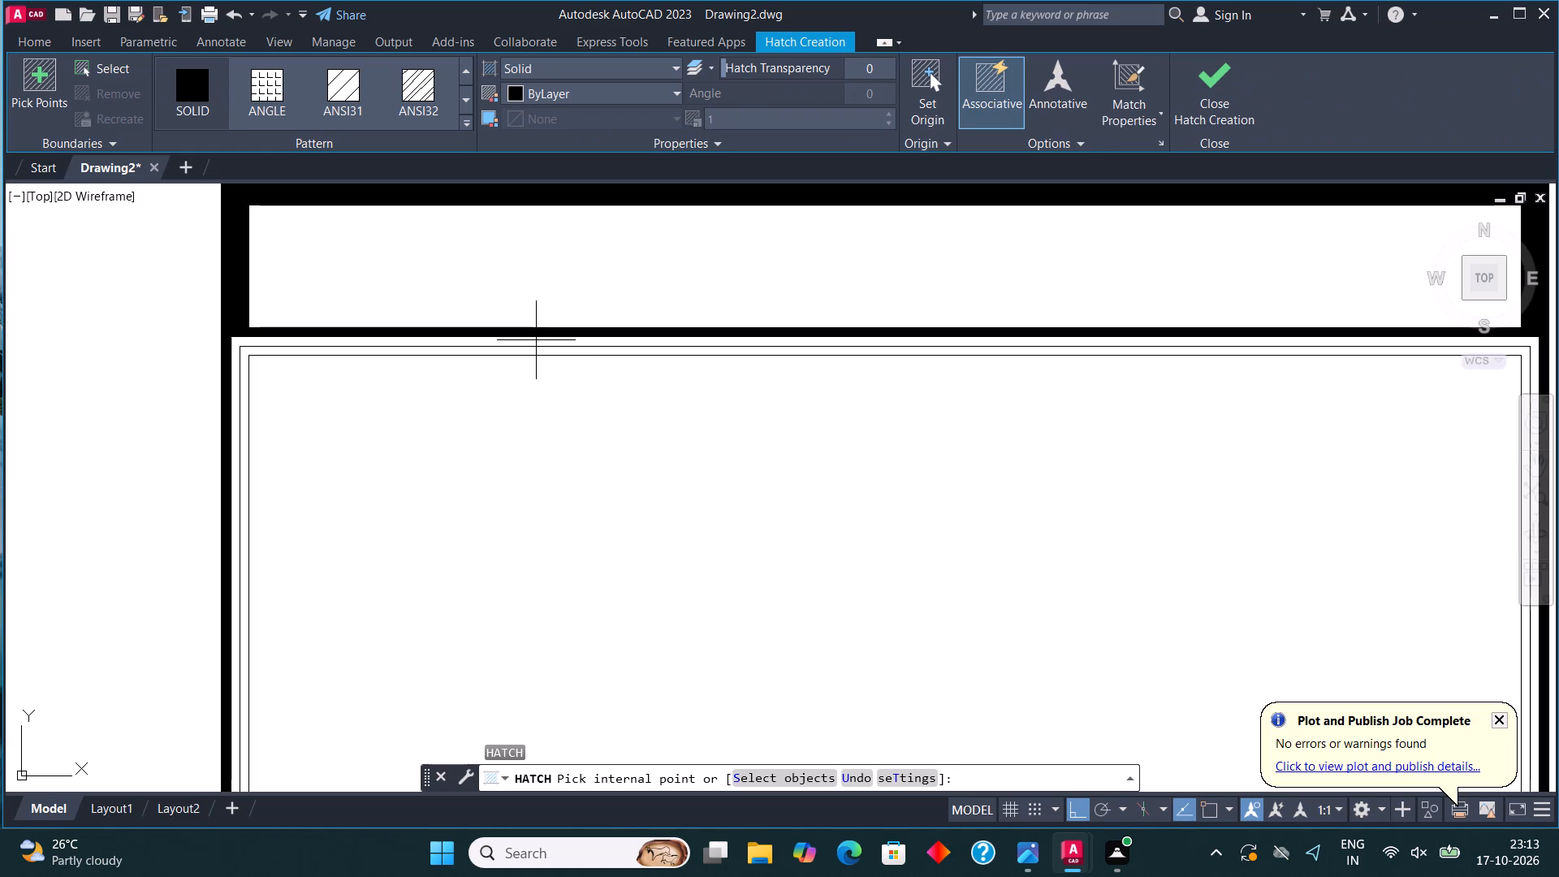
pyautogui.click(494, 354)
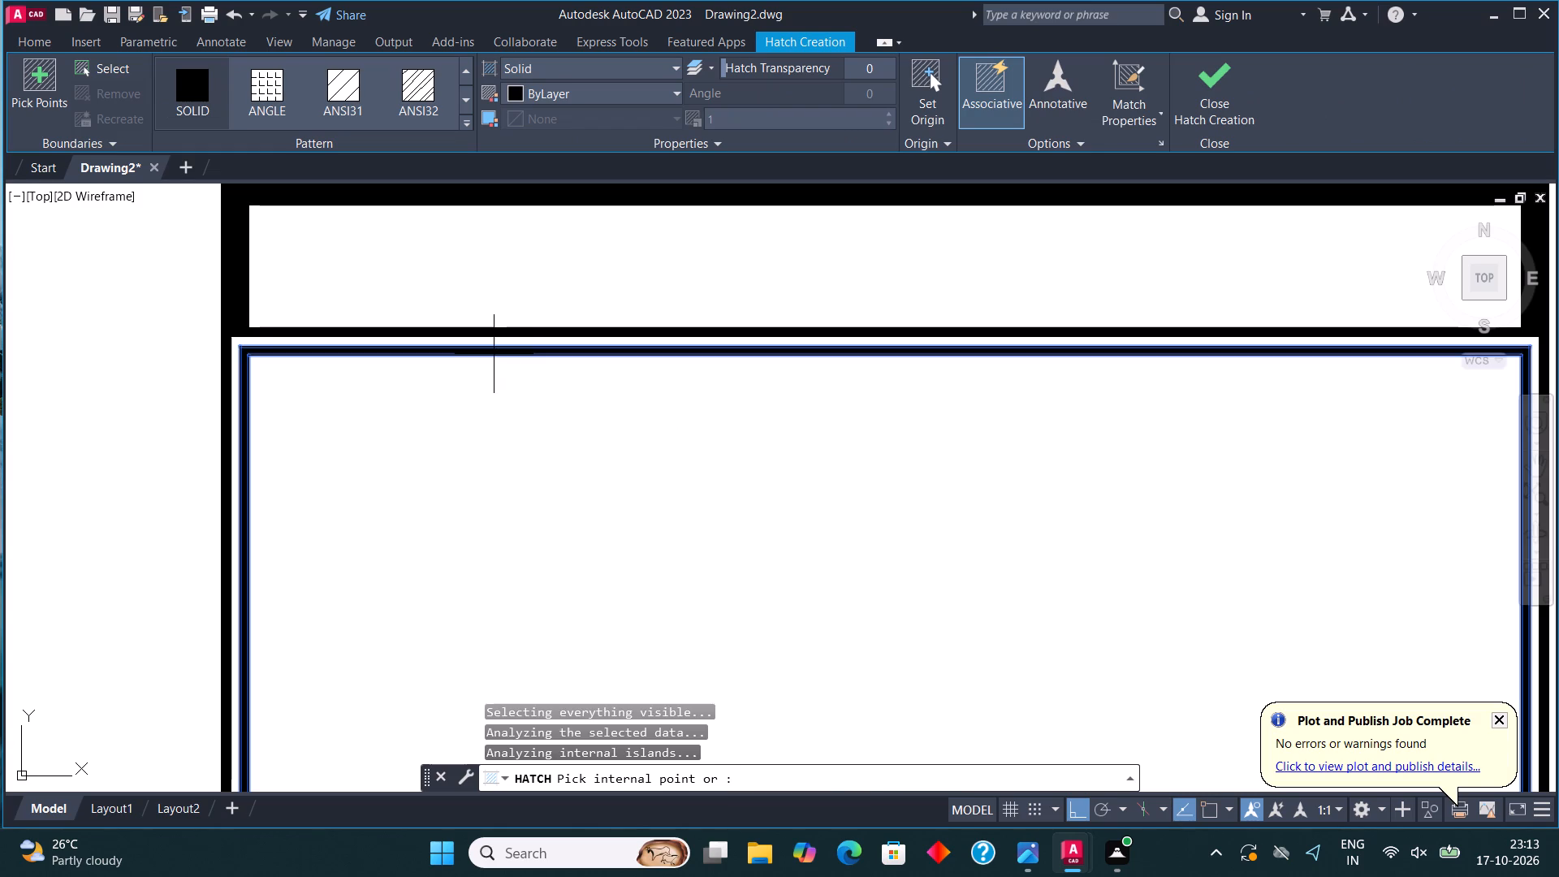
pyautogui.click(502, 343)
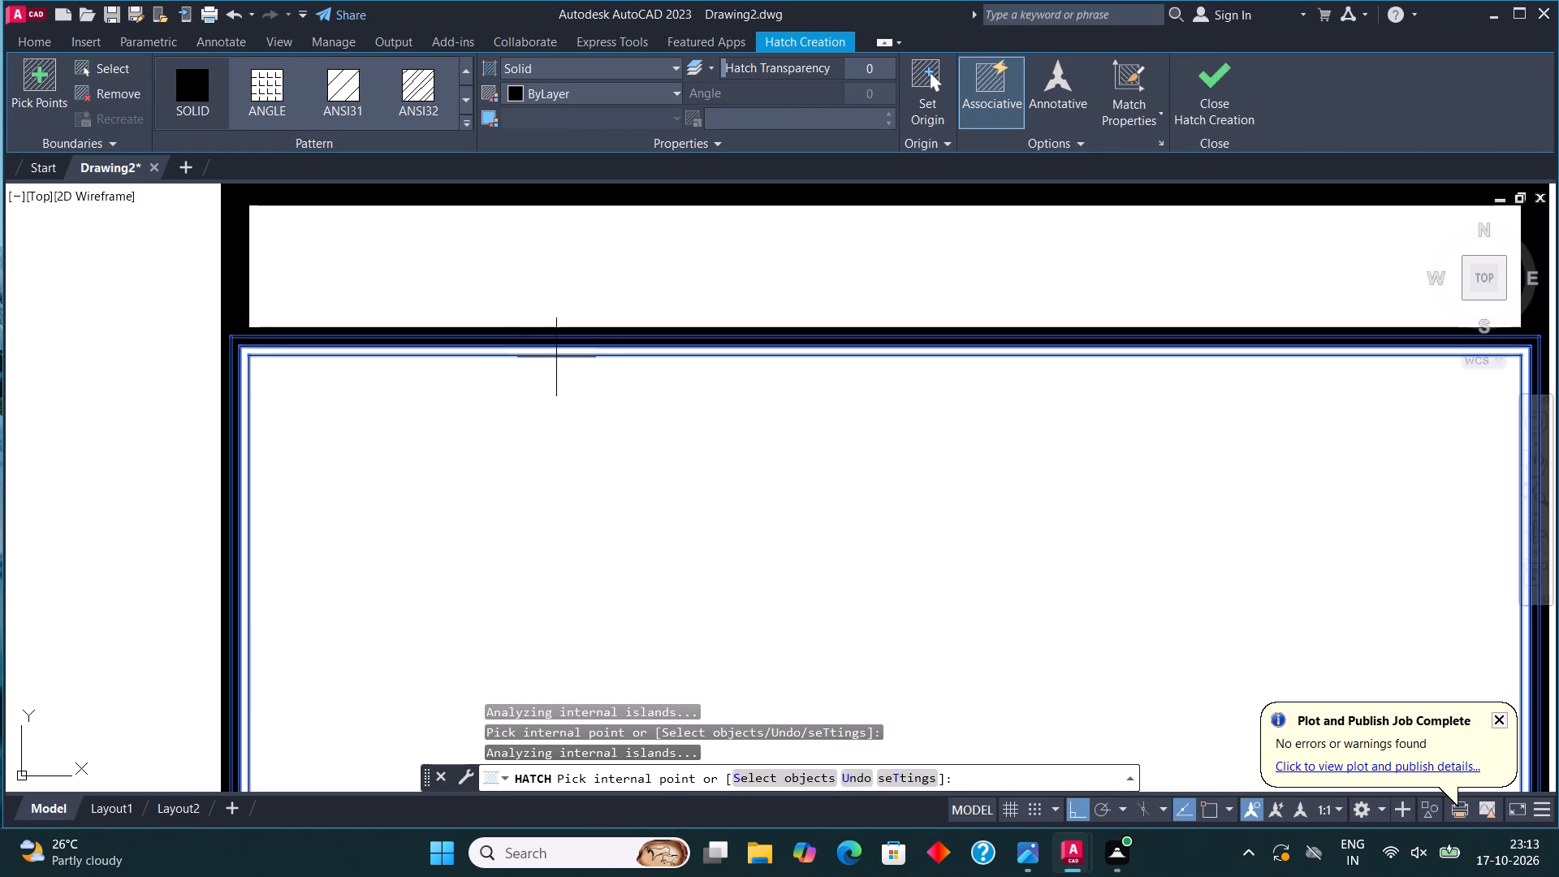
pyautogui.click(557, 363)
pyautogui.click(562, 356)
pyautogui.click(936, 314)
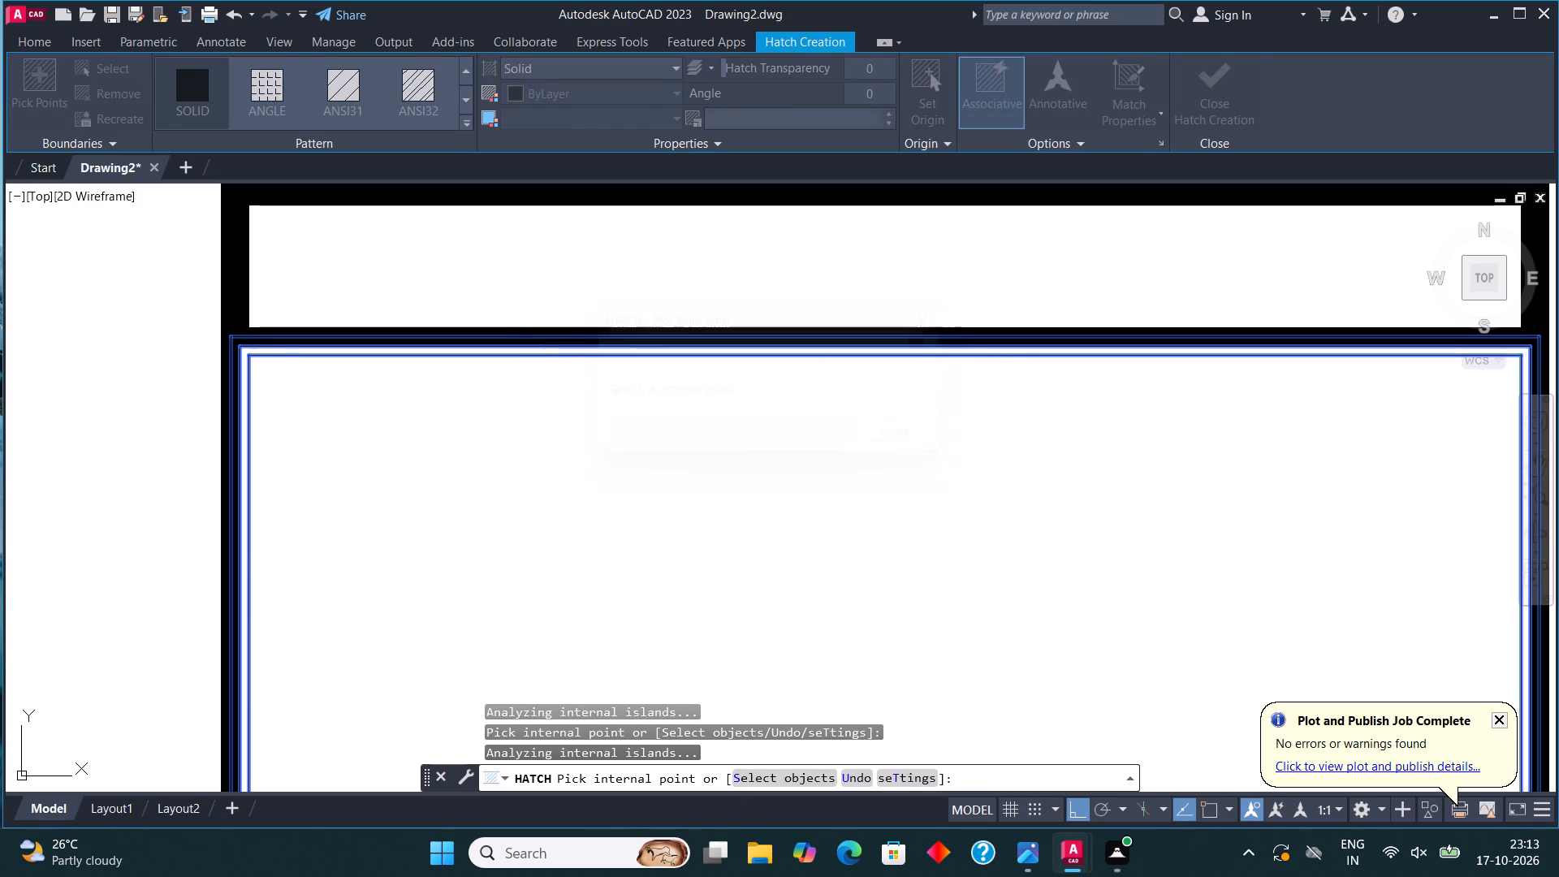
pyautogui.click(1214, 81)
# Solid-hatch the remaining inner offset band around the large rectangle between the two strips.
pyautogui.scroll(2, 697, 356)
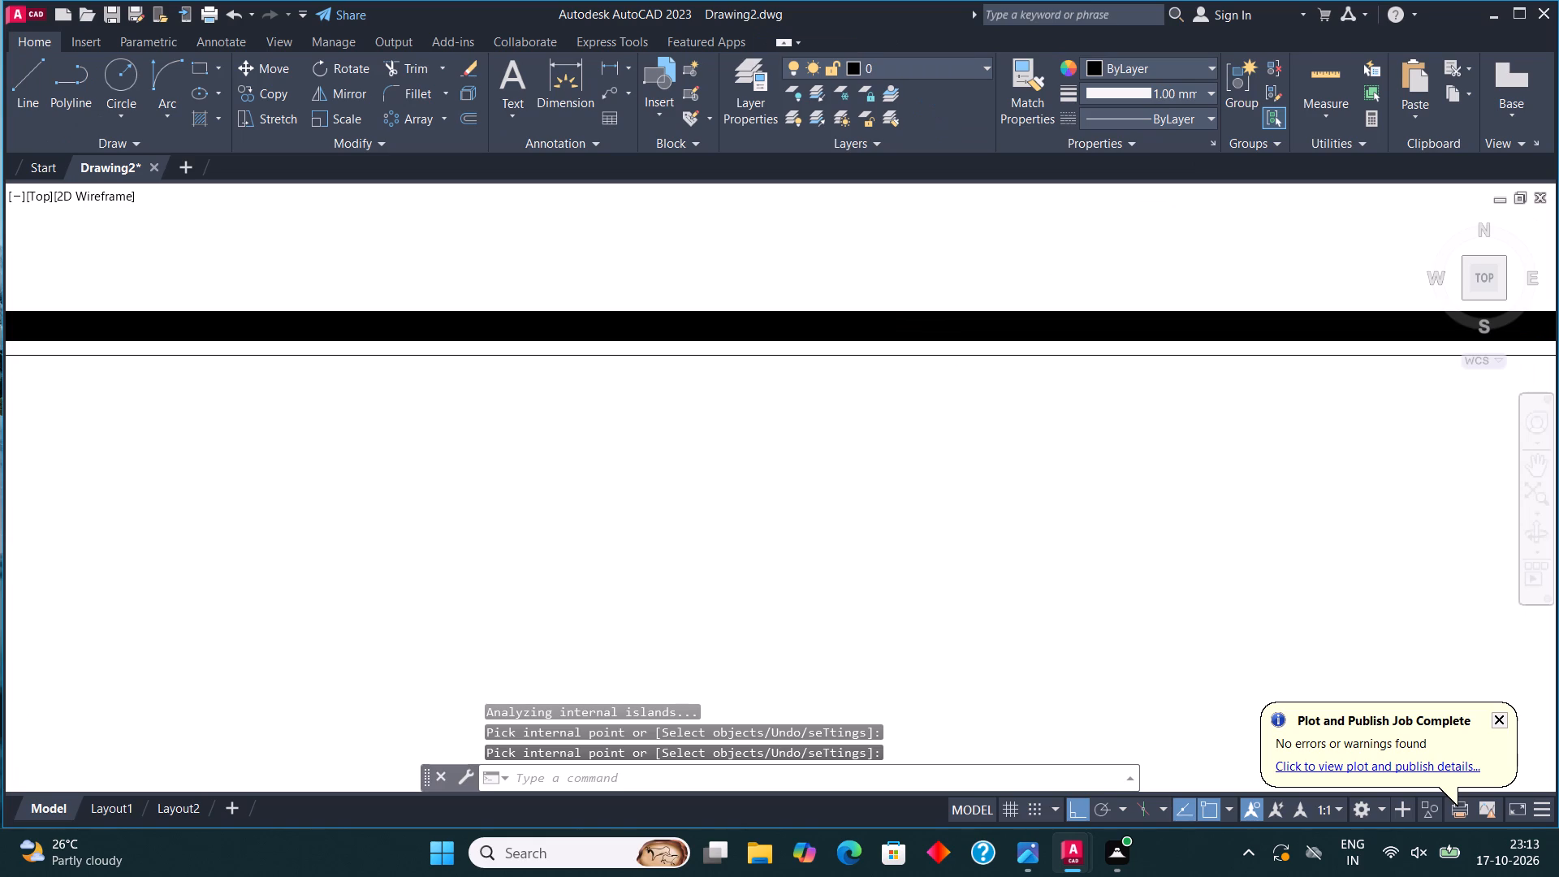
pyautogui.press('h')
pyautogui.press('Return')
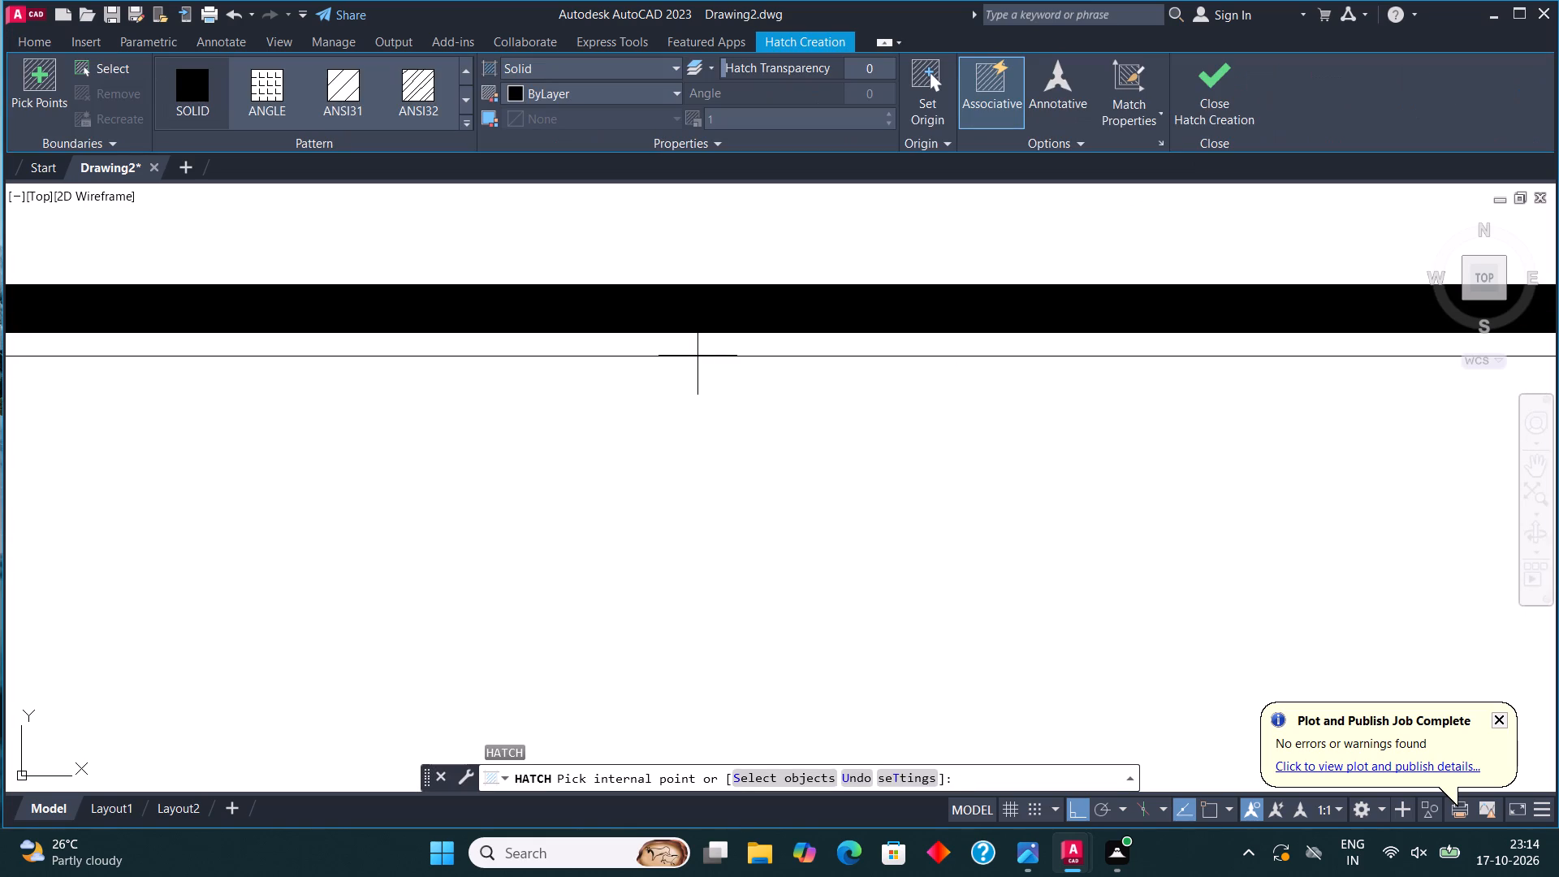
pyautogui.click(622, 344)
# Add the three horizontal border bands along the lower strip's bottom edge to the solid hatch.
pyautogui.scroll(-6, 622, 344)
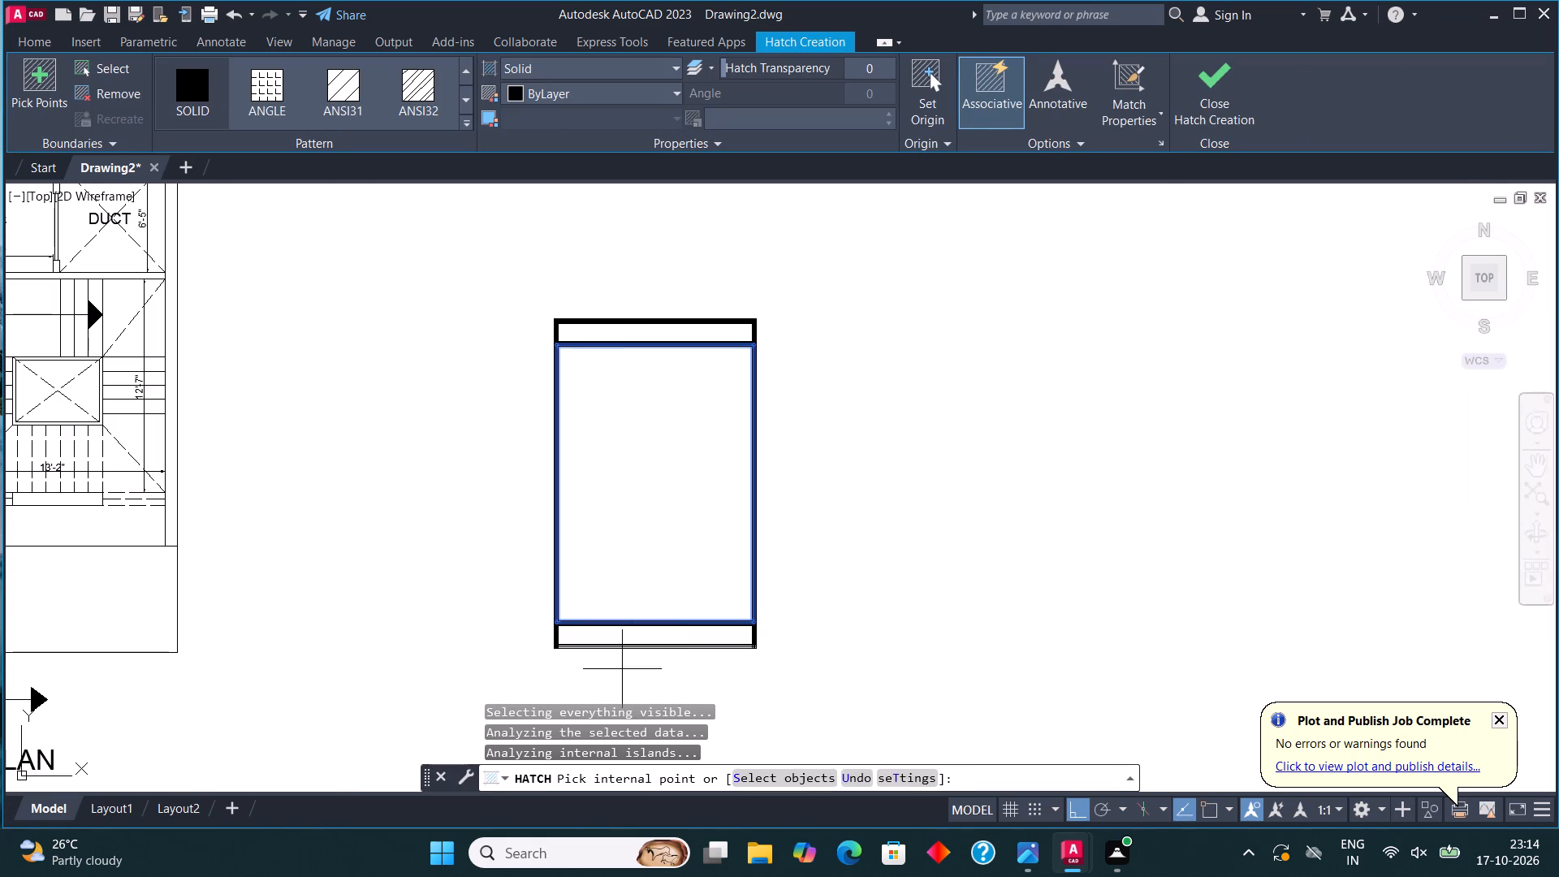
pyautogui.scroll(4, 622, 669)
pyautogui.click(592, 519)
pyautogui.click(594, 535)
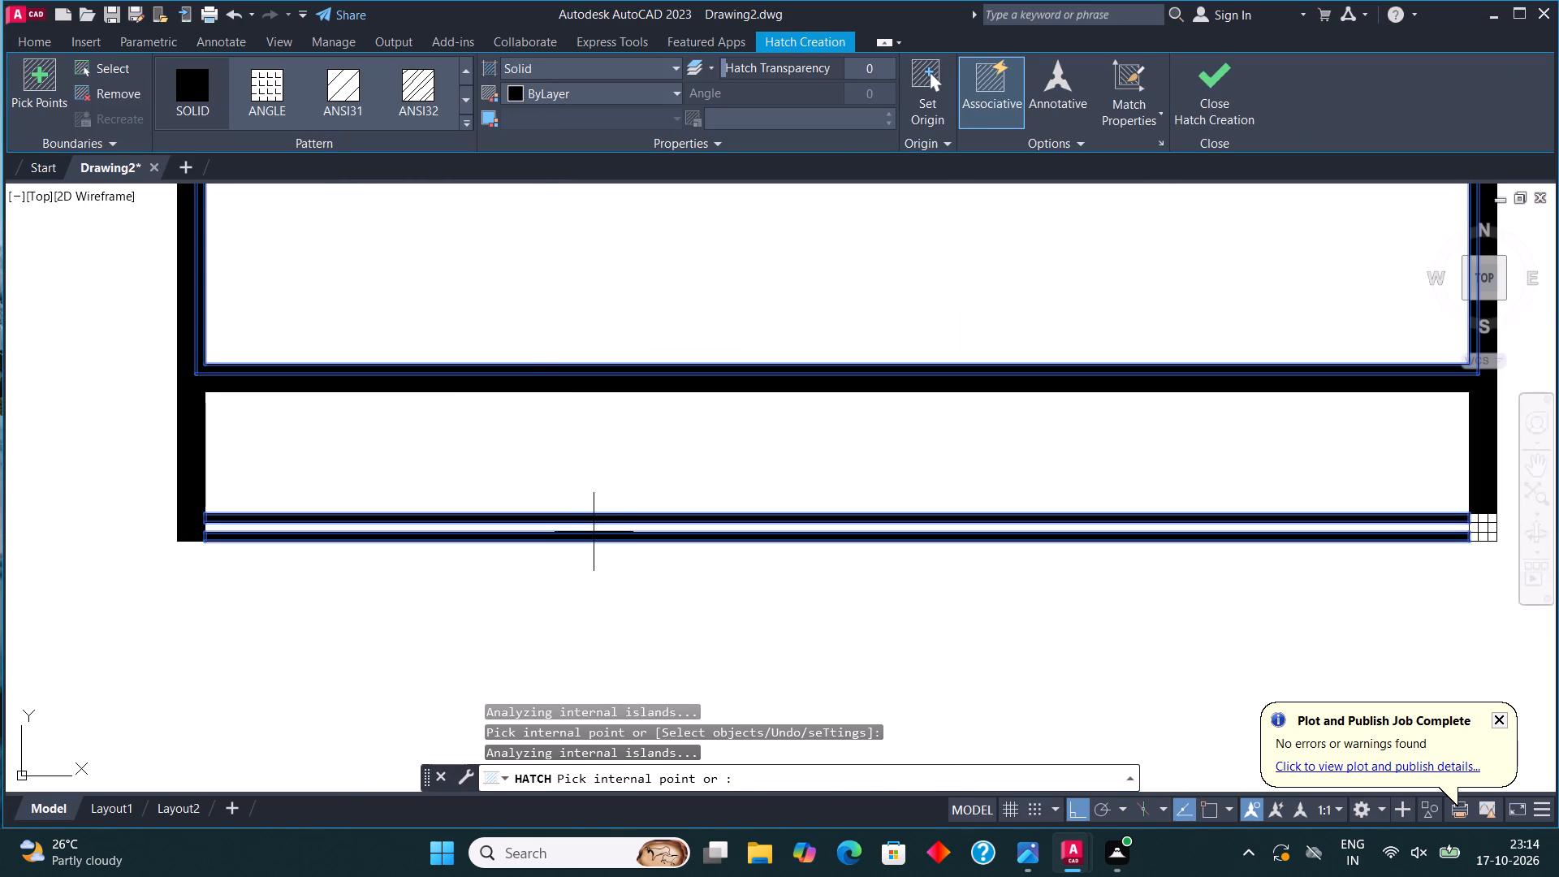
pyautogui.click(602, 533)
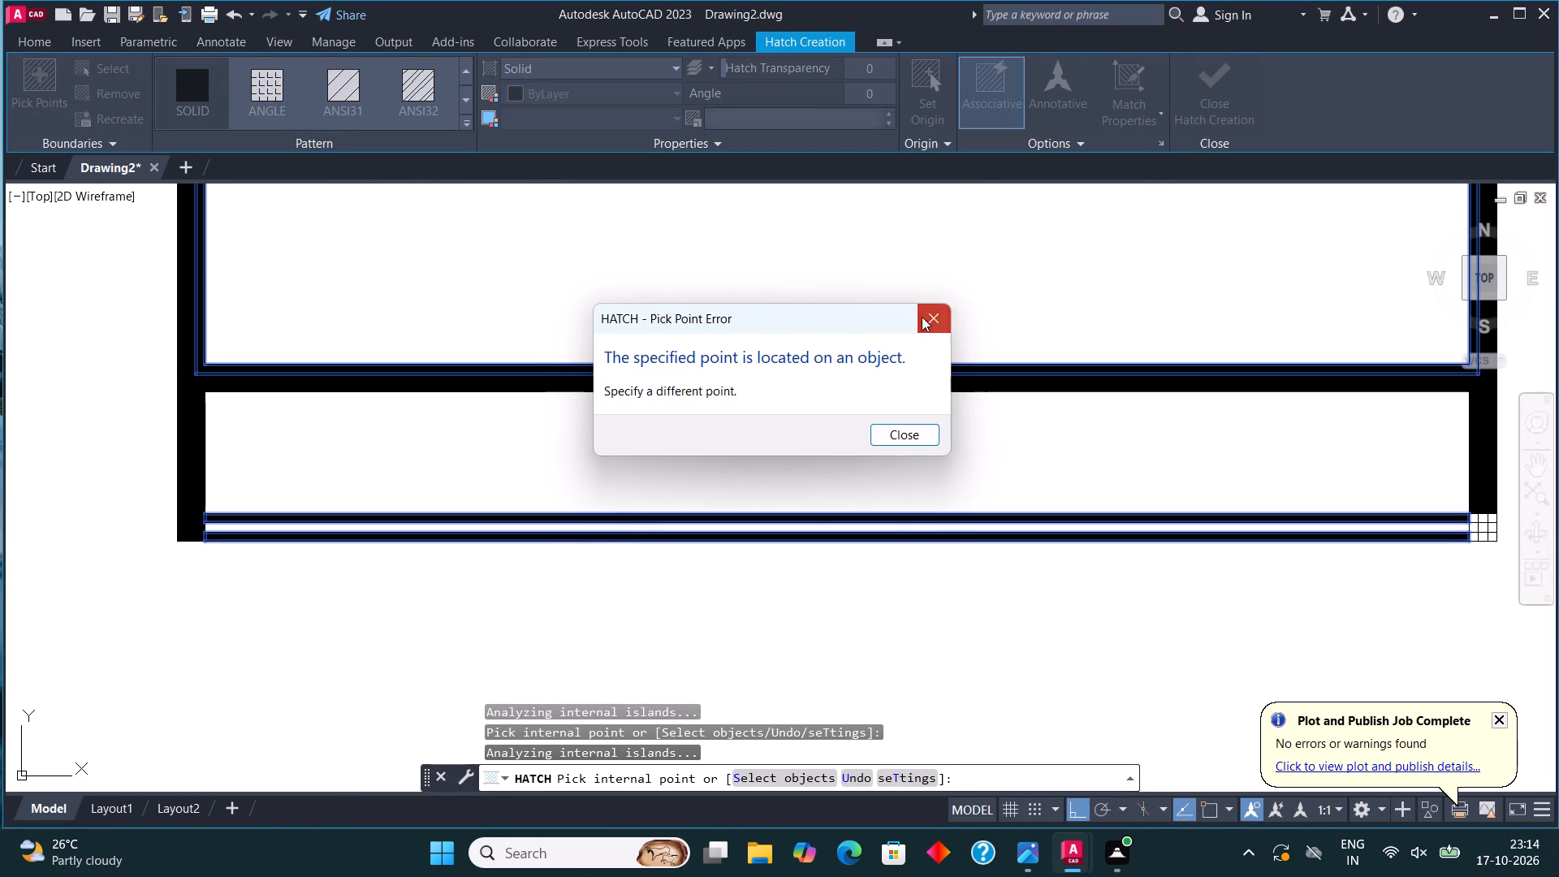
pyautogui.click(922, 317)
pyautogui.scroll(2, 752, 502)
pyautogui.click(675, 575)
pyautogui.scroll(-2, 655, 544)
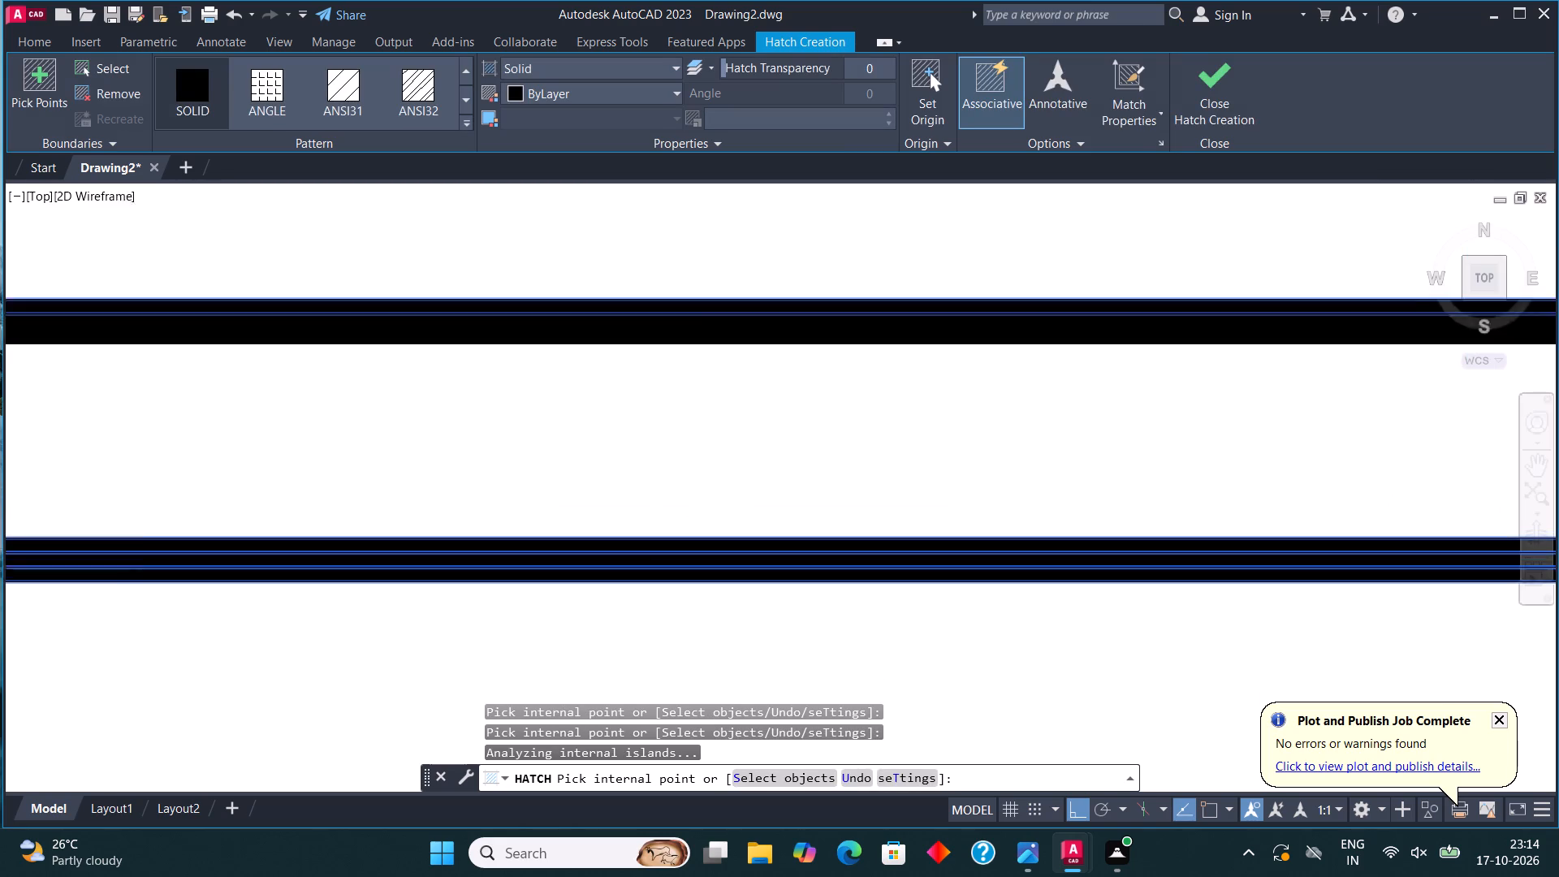
# Add all nine grid cells in the lower strip's bottom-right corner to the solid hatch and finish it.
pyautogui.scroll(-4, 655, 544)
pyautogui.scroll(8, 952, 534)
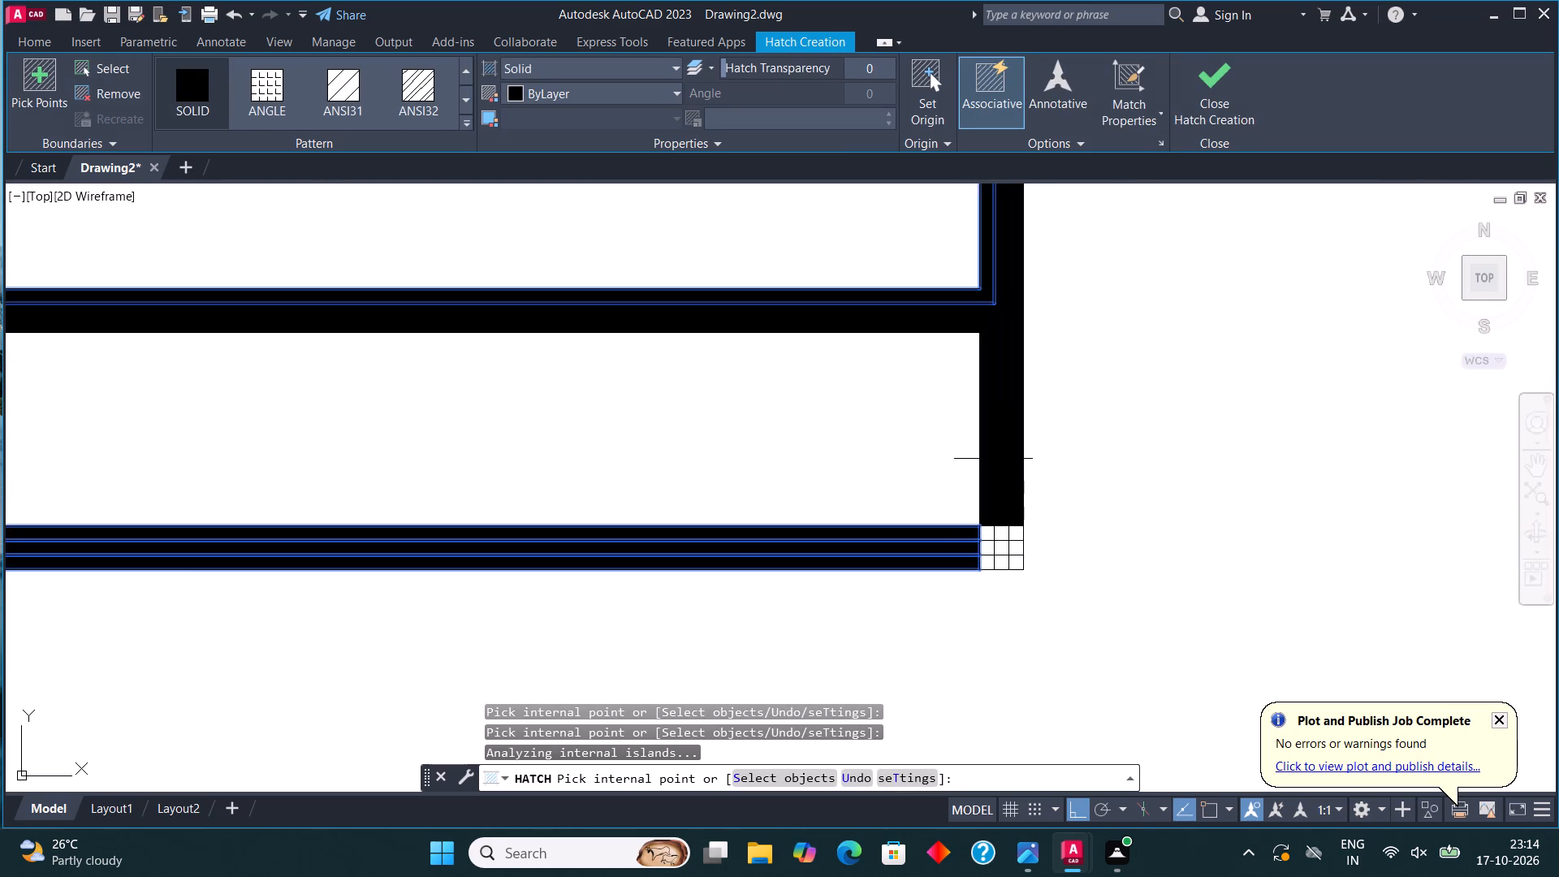
pyautogui.scroll(2, 1000, 502)
pyautogui.click(978, 568)
pyautogui.click(1031, 572)
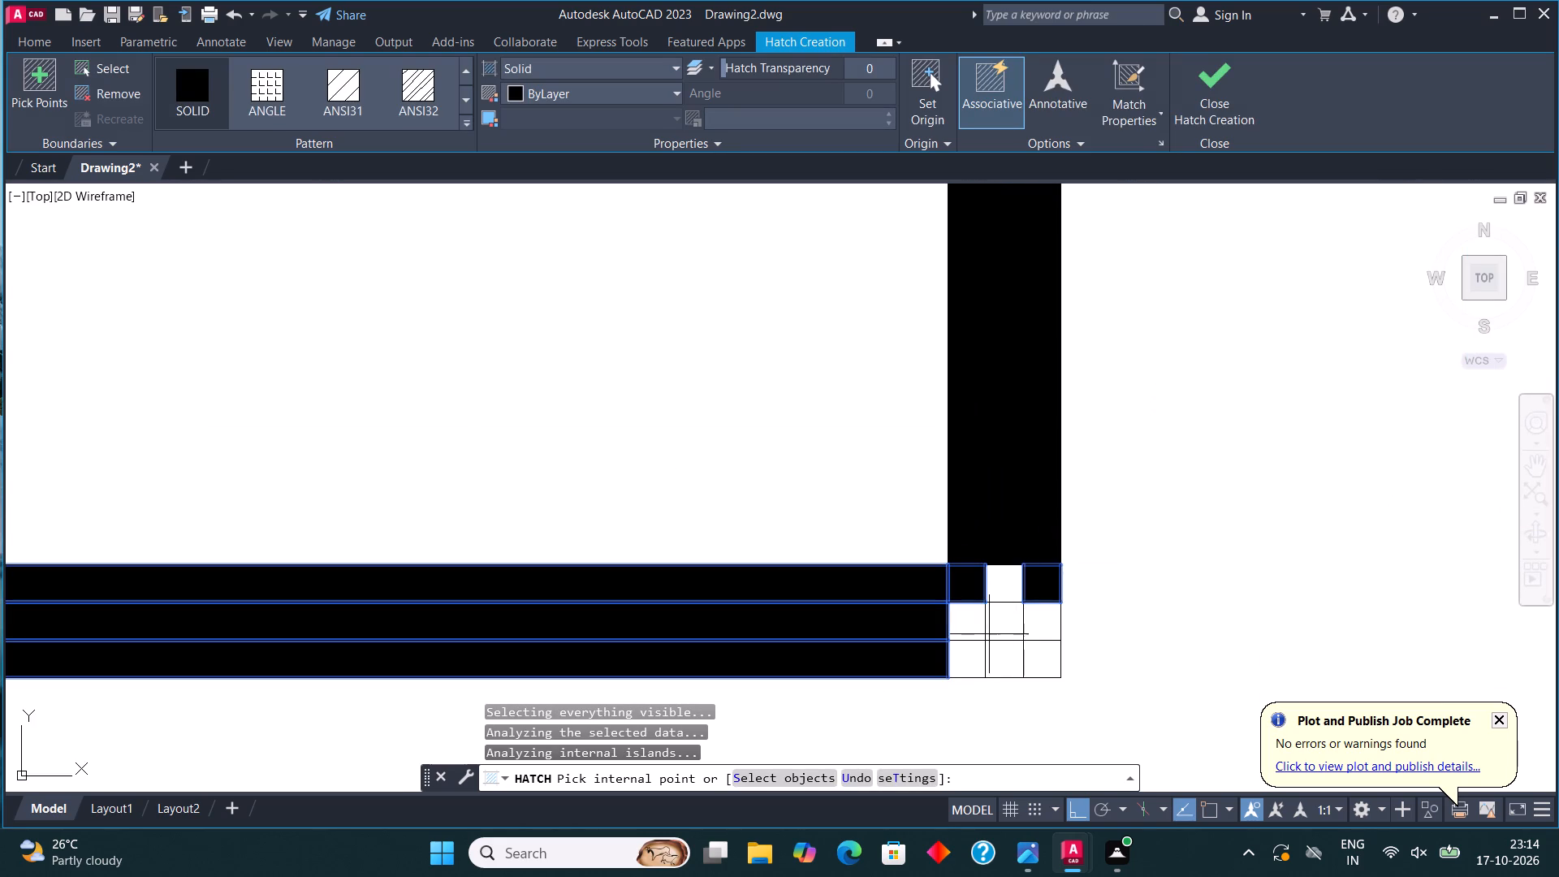
pyautogui.click(984, 636)
pyautogui.click(986, 663)
pyautogui.click(922, 329)
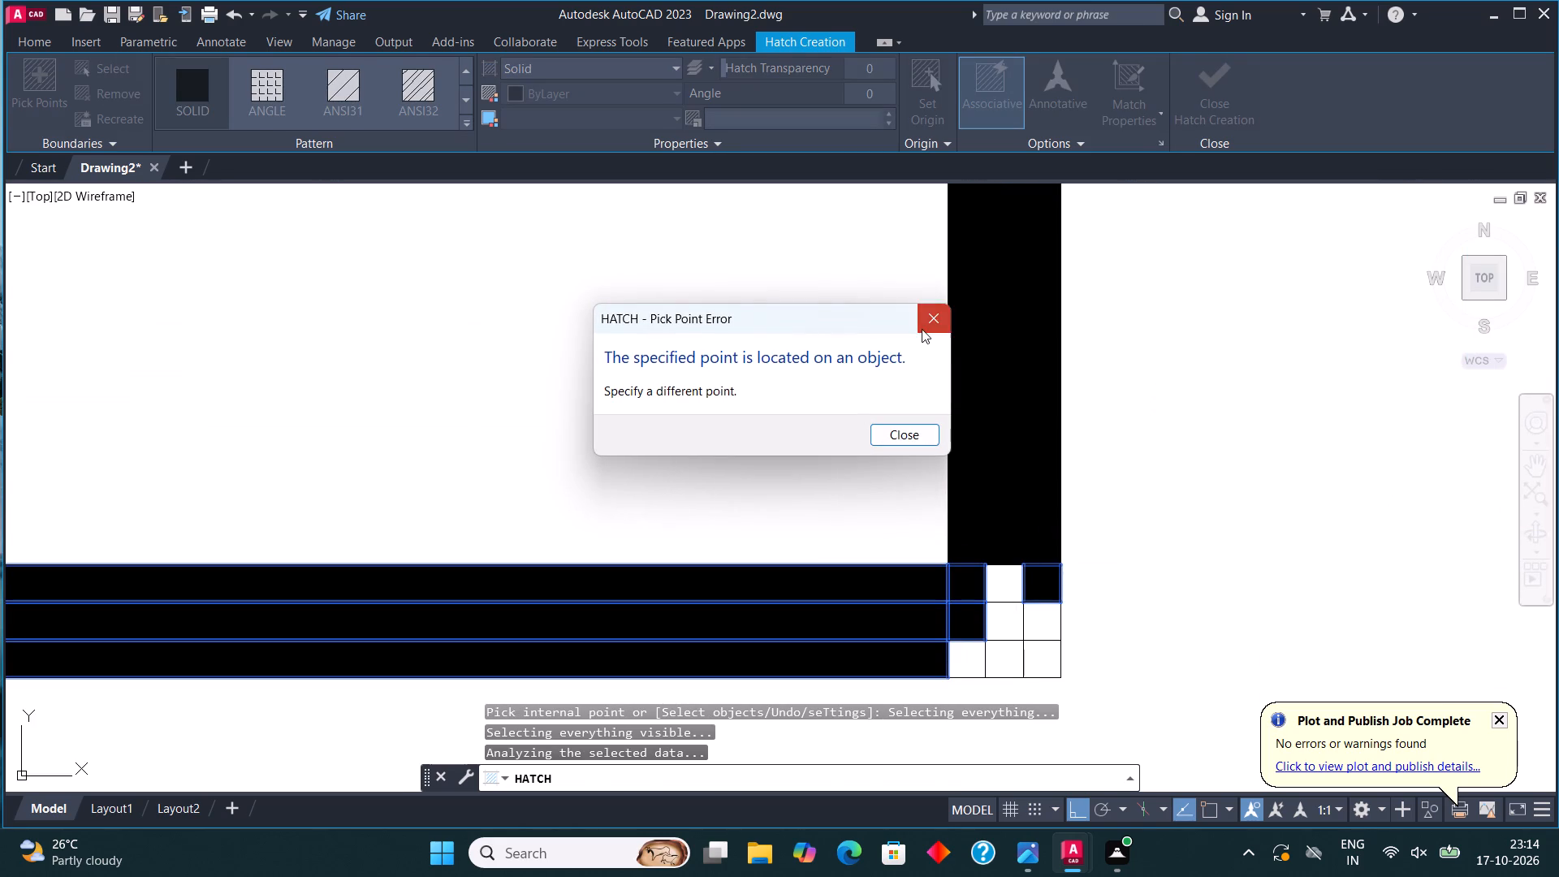
pyautogui.click(1000, 575)
pyautogui.click(1000, 620)
pyautogui.click(970, 662)
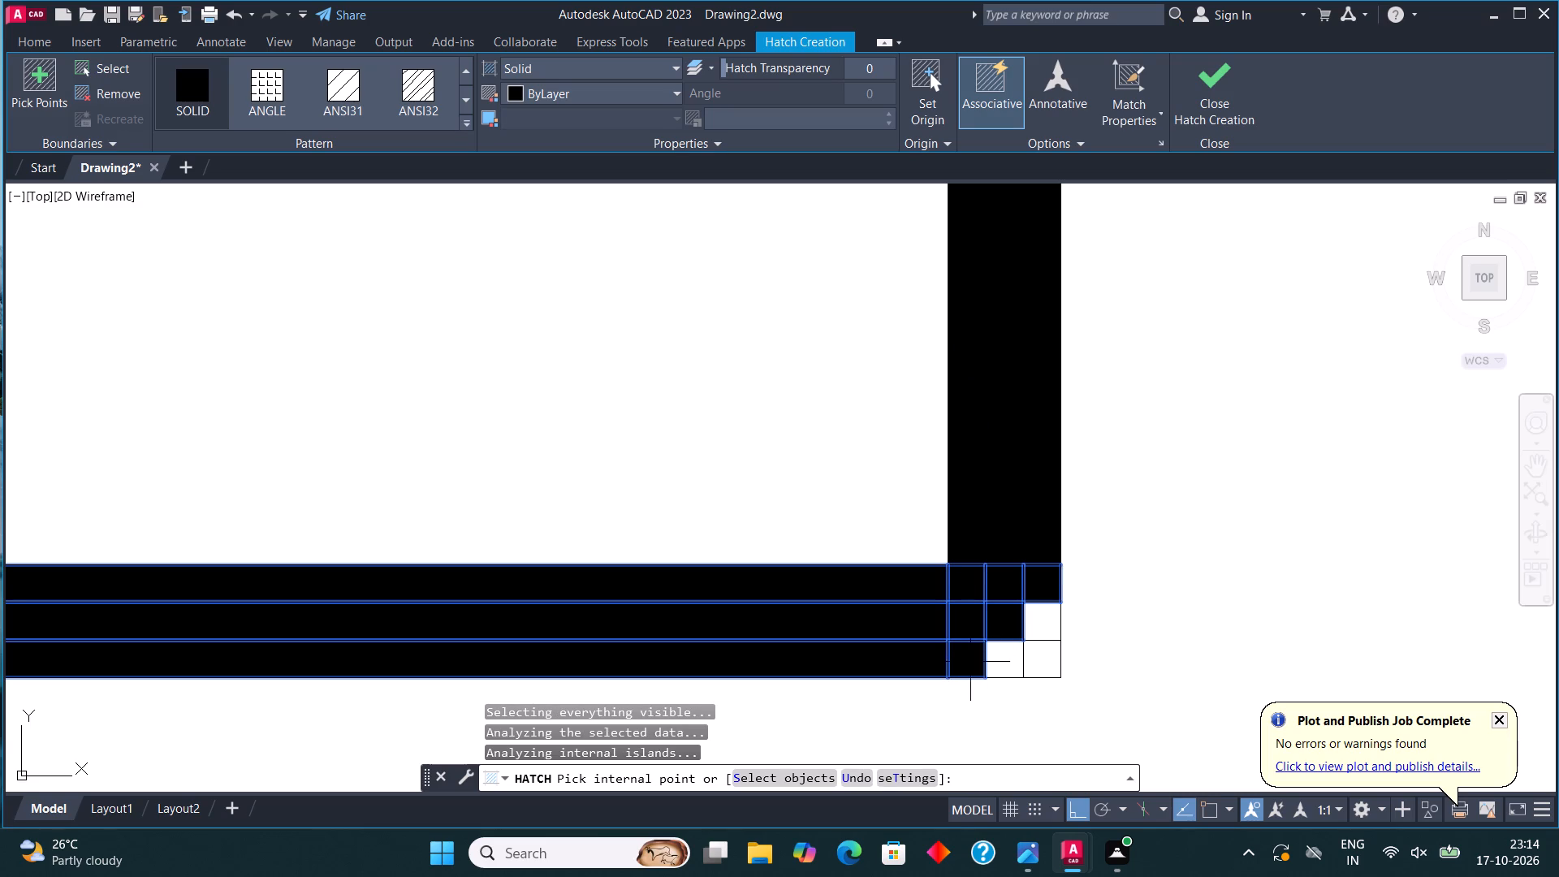
pyautogui.click(994, 660)
pyautogui.click(1025, 667)
pyautogui.click(1028, 641)
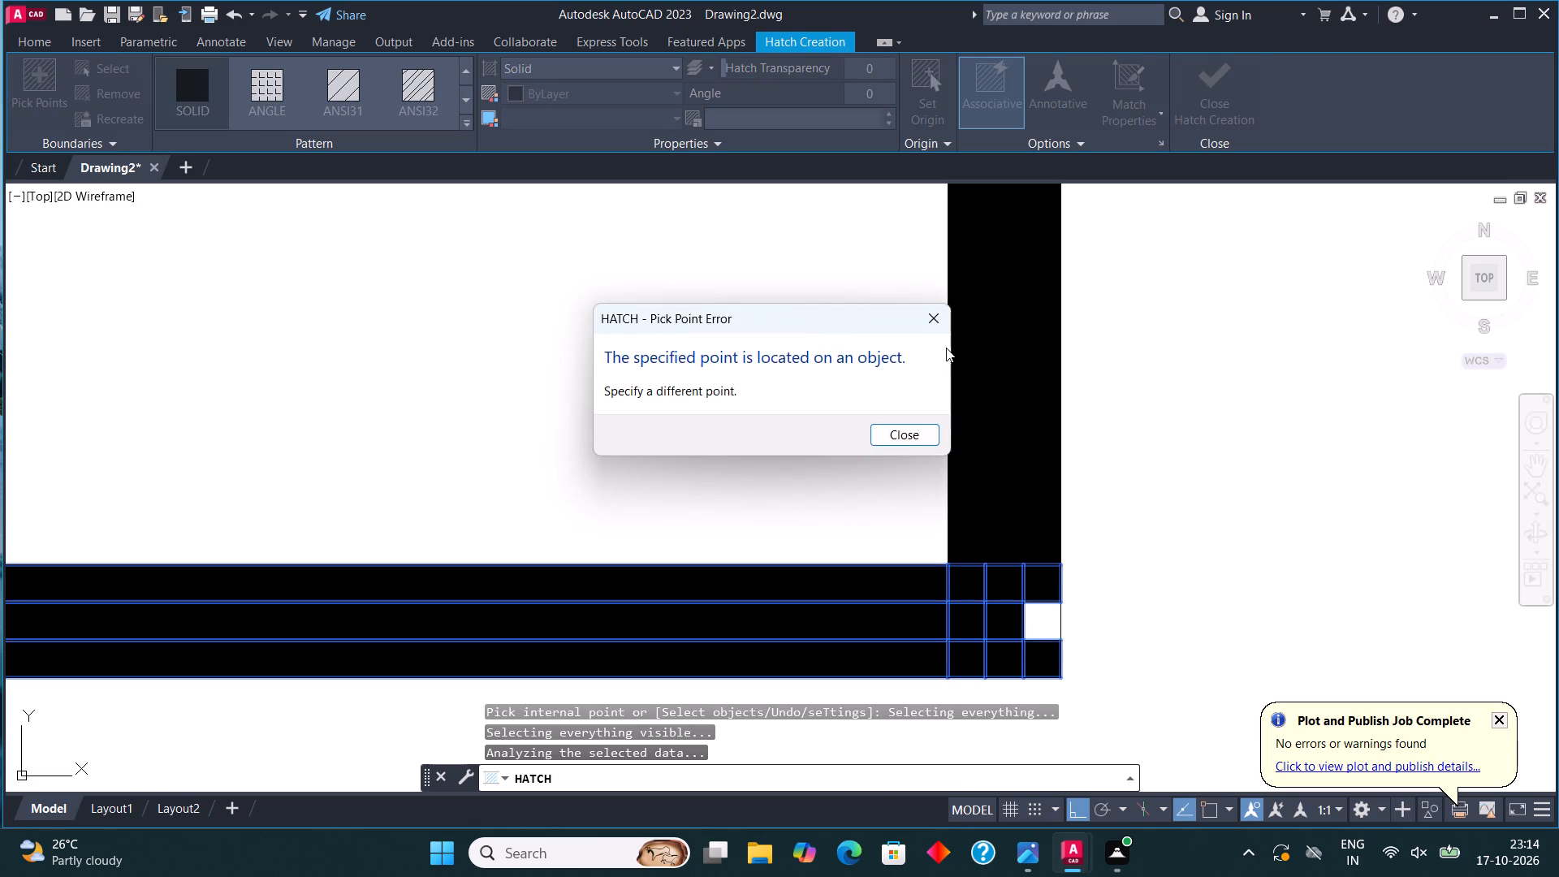
pyautogui.click(929, 316)
pyautogui.click(1040, 604)
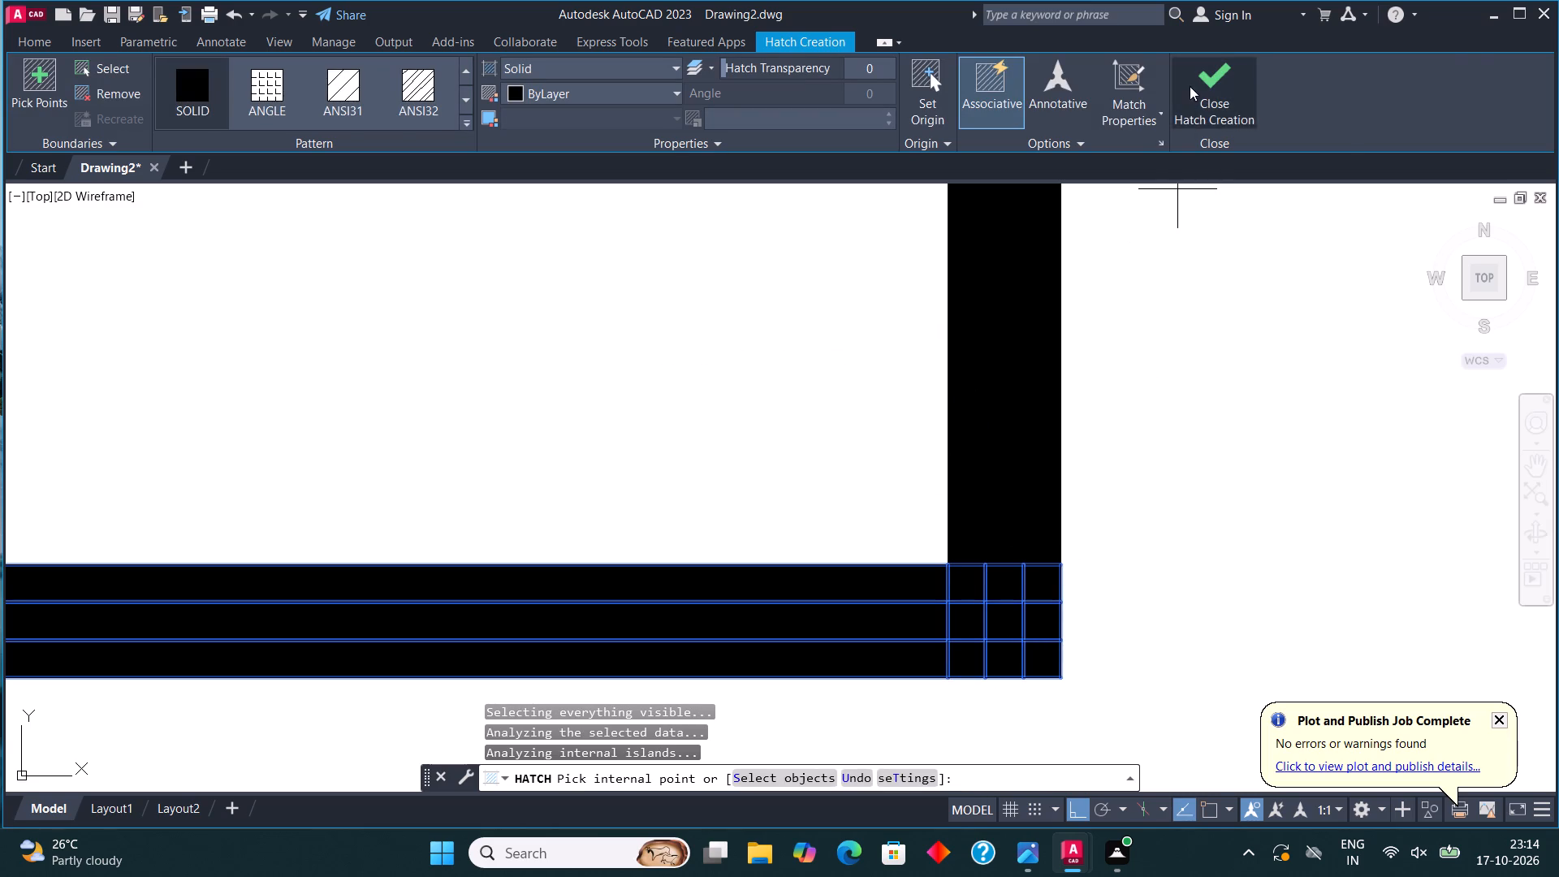
pyautogui.click(1190, 86)
# Solid-hatch the outermost offset band around the central PLOT NO. 56 outline.
pyautogui.scroll(-5, 995, 494)
pyautogui.moveTo(750, 401); pyautogui.dragTo(792, 700, button='middle')
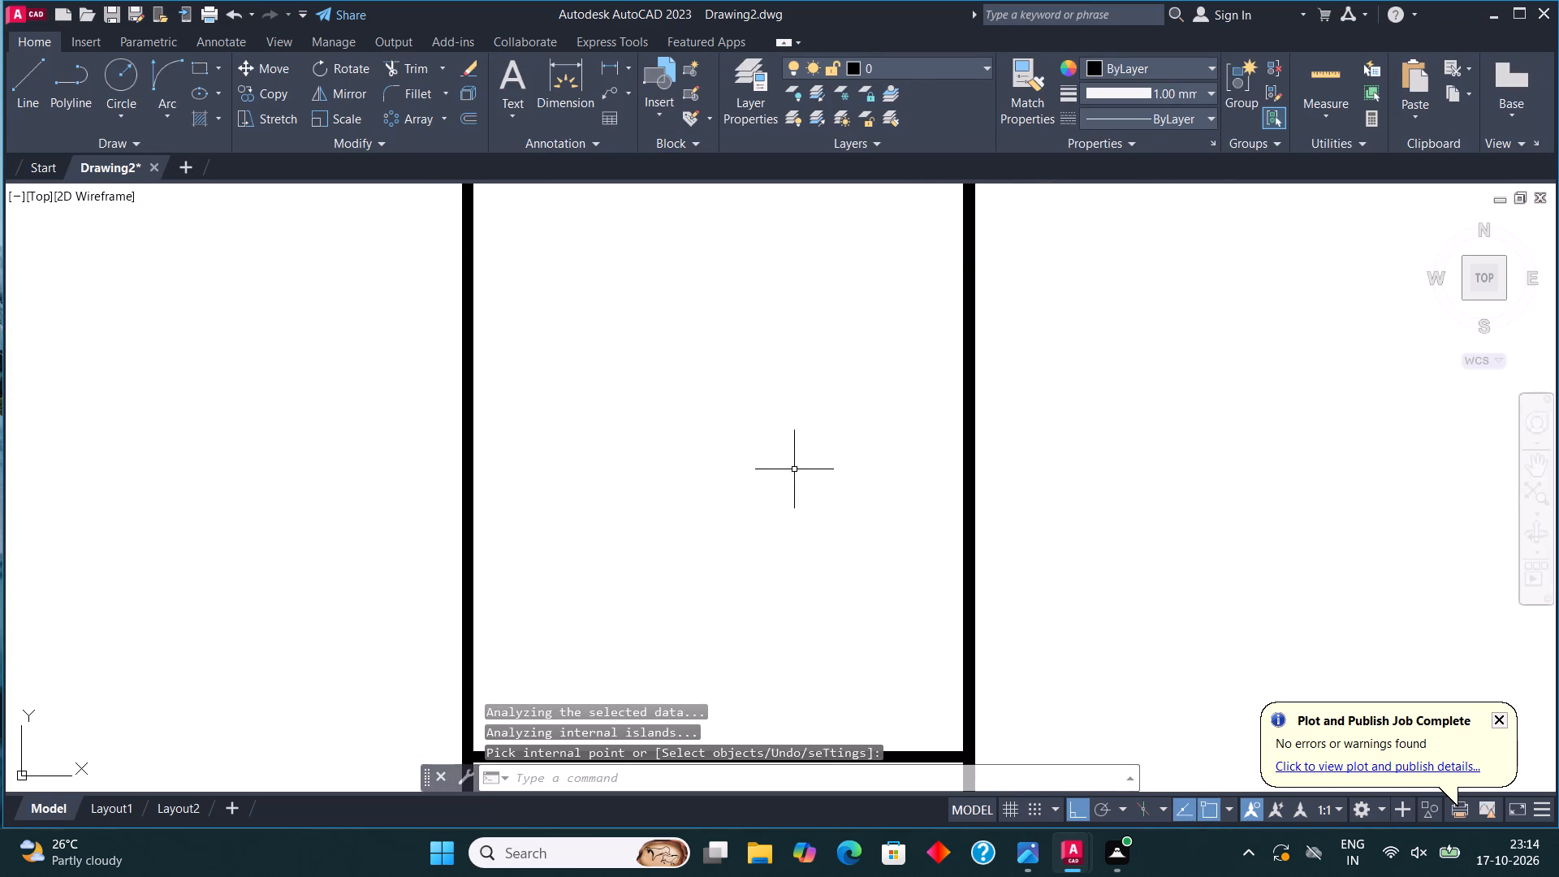
pyautogui.moveTo(804, 423); pyautogui.dragTo(814, 833, button='middle')
pyautogui.moveTo(807, 521); pyautogui.dragTo(822, 642, button='middle')
pyautogui.scroll(-3, 684, 572)
pyautogui.scroll(5, 724, 302)
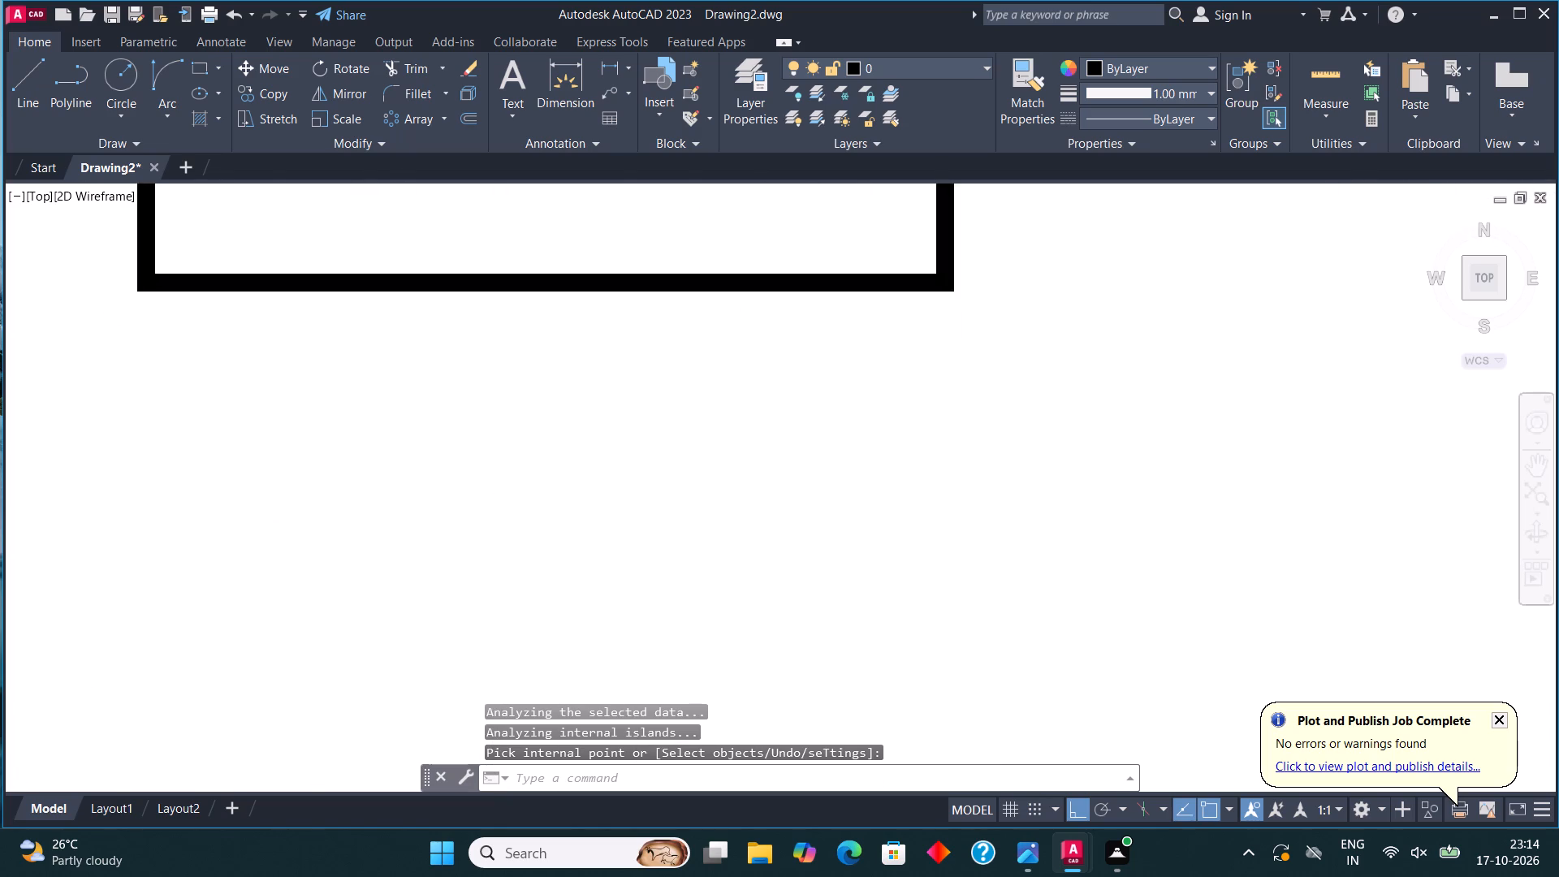
pyautogui.scroll(-6, 724, 300)
pyautogui.scroll(5, 905, 284)
pyautogui.scroll(-4, 897, 309)
pyautogui.moveTo(870, 305); pyautogui.dragTo(867, 350, button='middle')
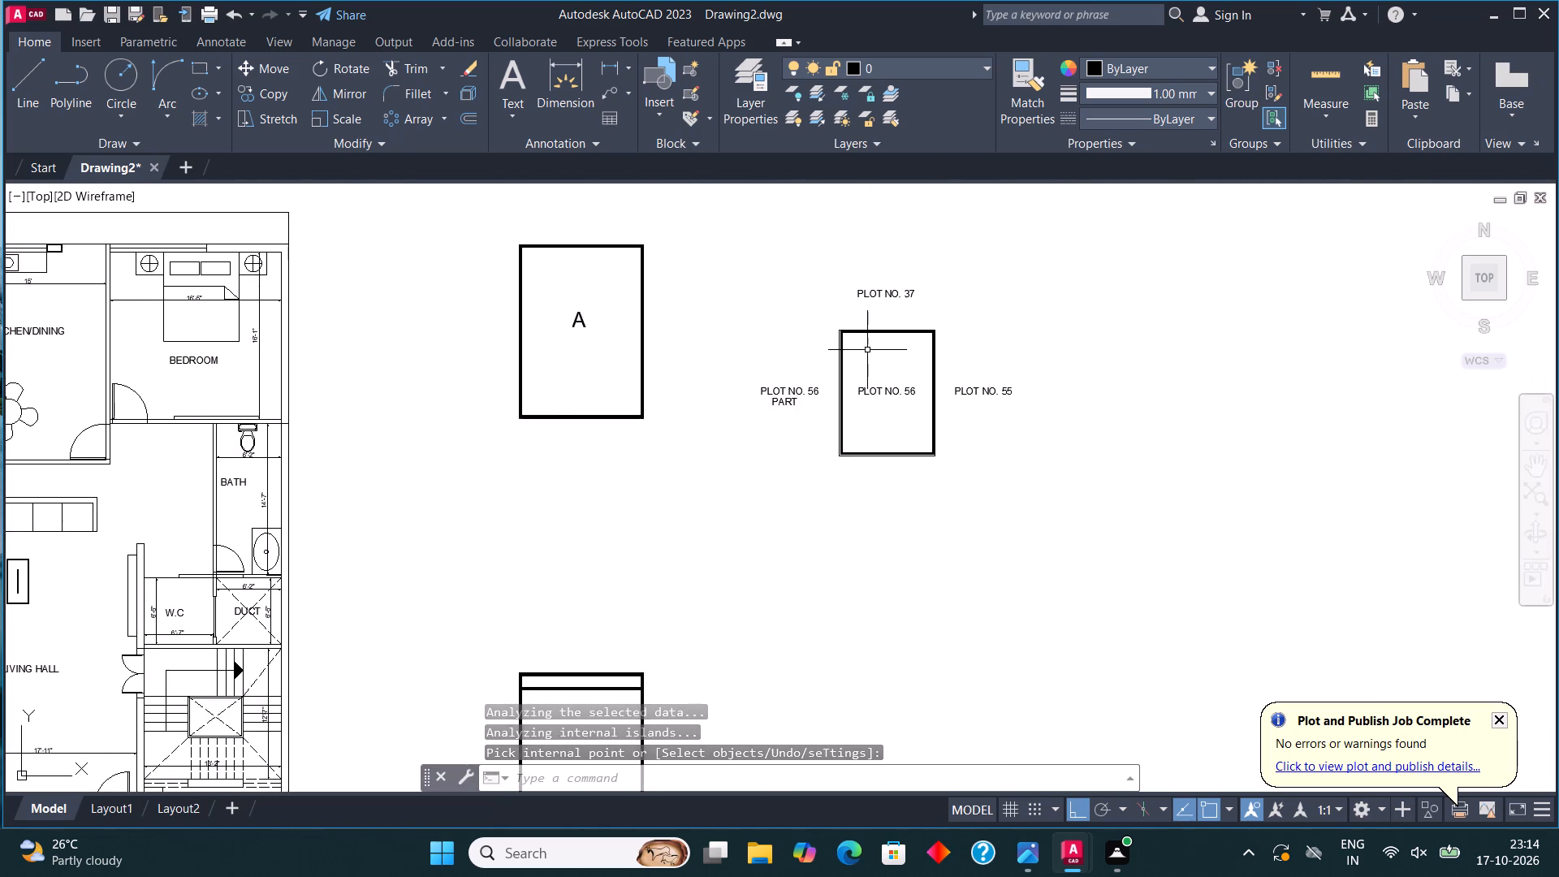
pyautogui.scroll(1, 863, 345)
pyautogui.moveTo(845, 378); pyautogui.dragTo(823, 465, button='middle')
pyautogui.scroll(2, 823, 465)
pyautogui.moveTo(823, 379); pyautogui.dragTo(778, 471, button='middle')
pyautogui.scroll(3, 778, 471)
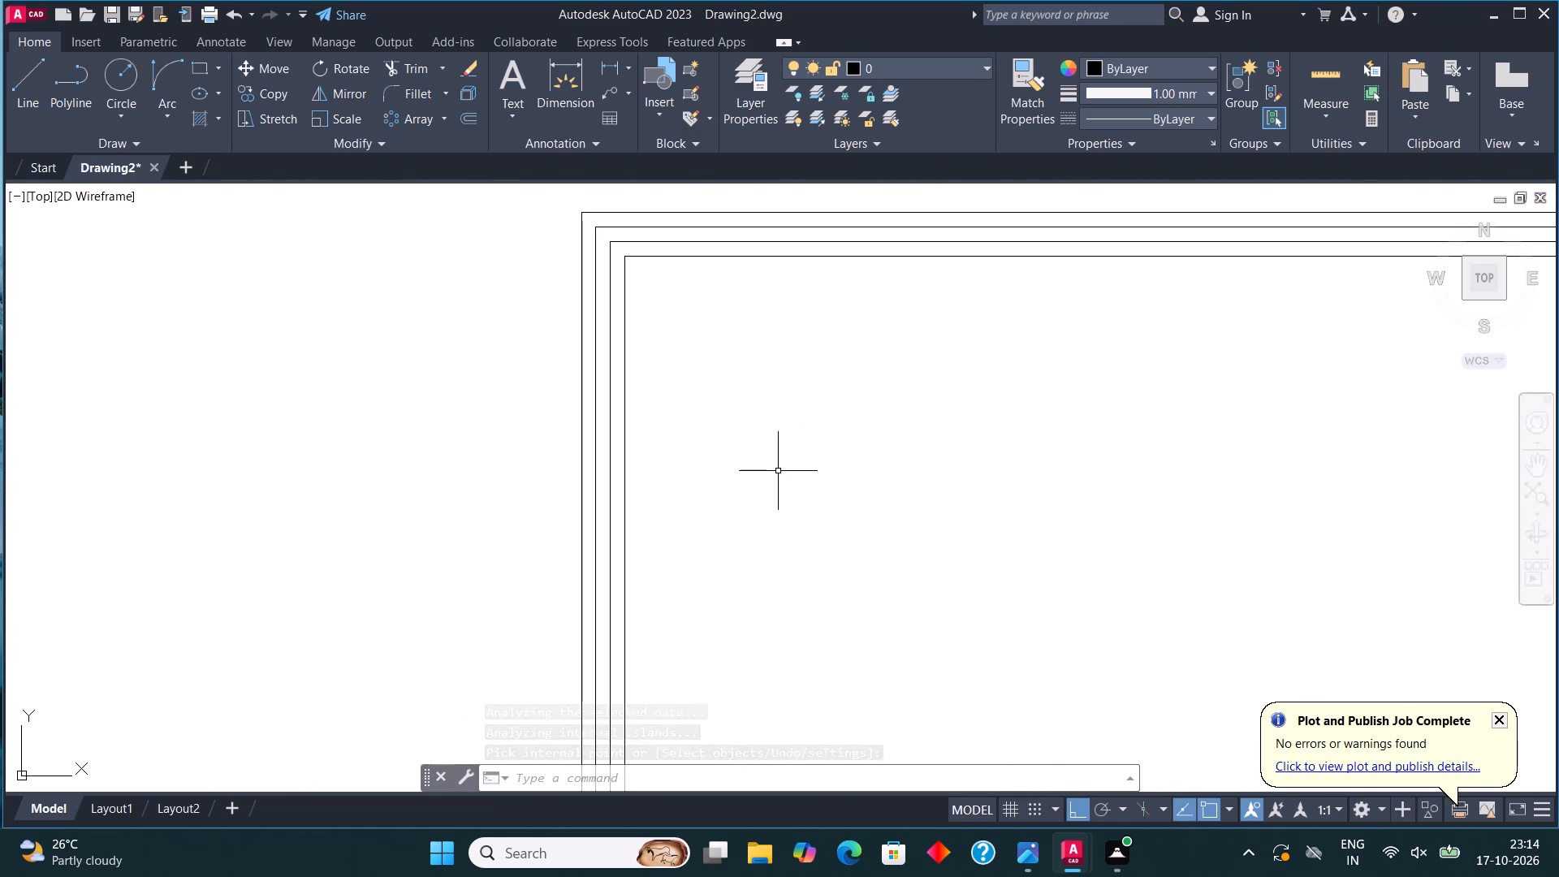
pyautogui.press('h')
pyautogui.press('Return')
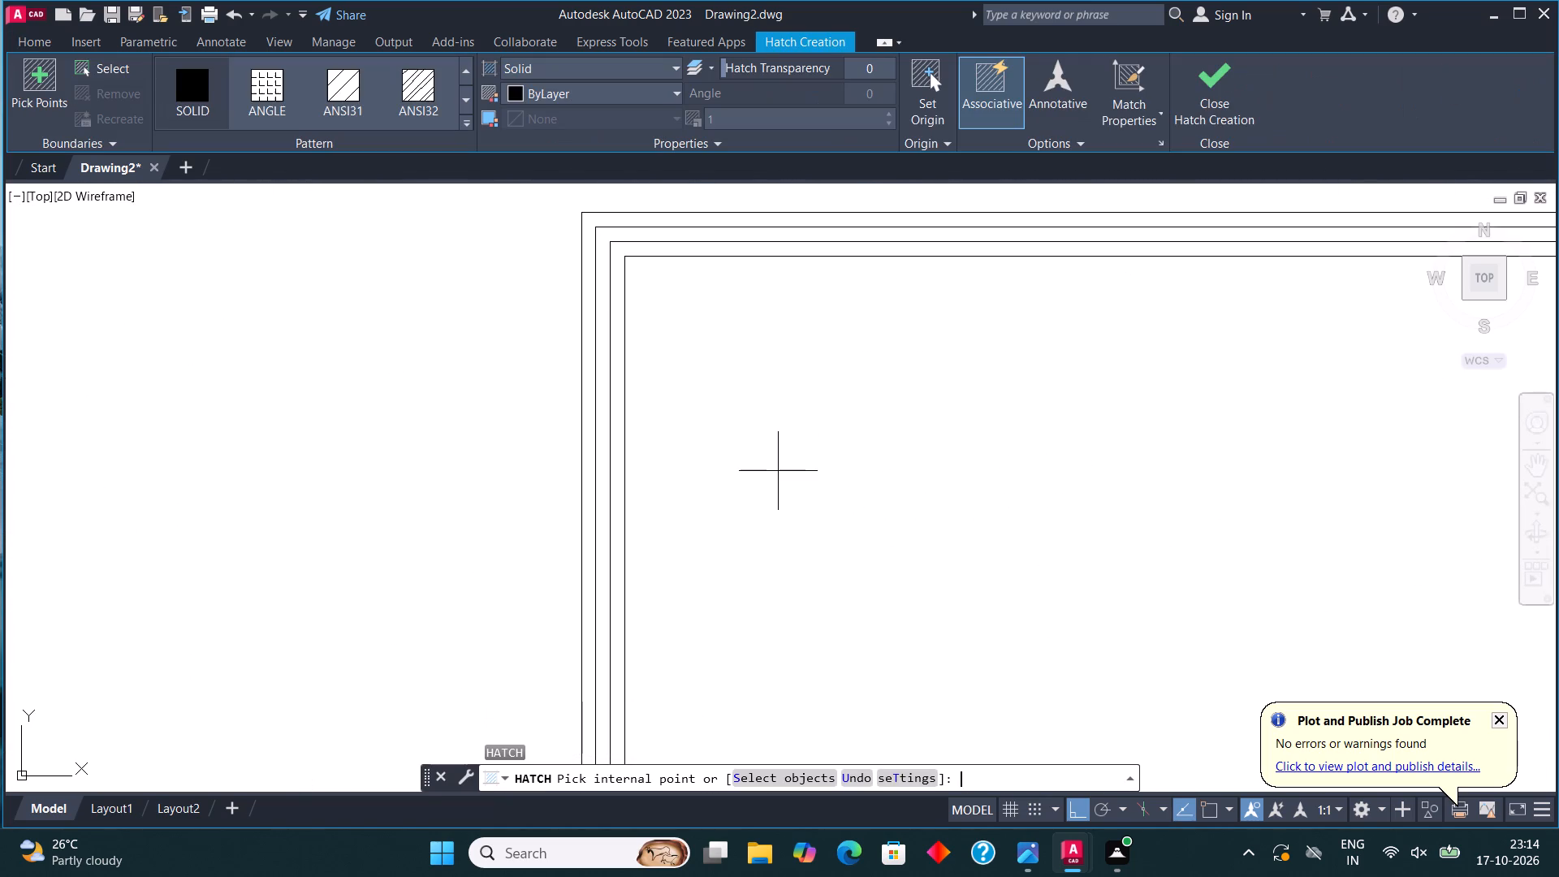
pyautogui.click(592, 312)
pyautogui.click(605, 322)
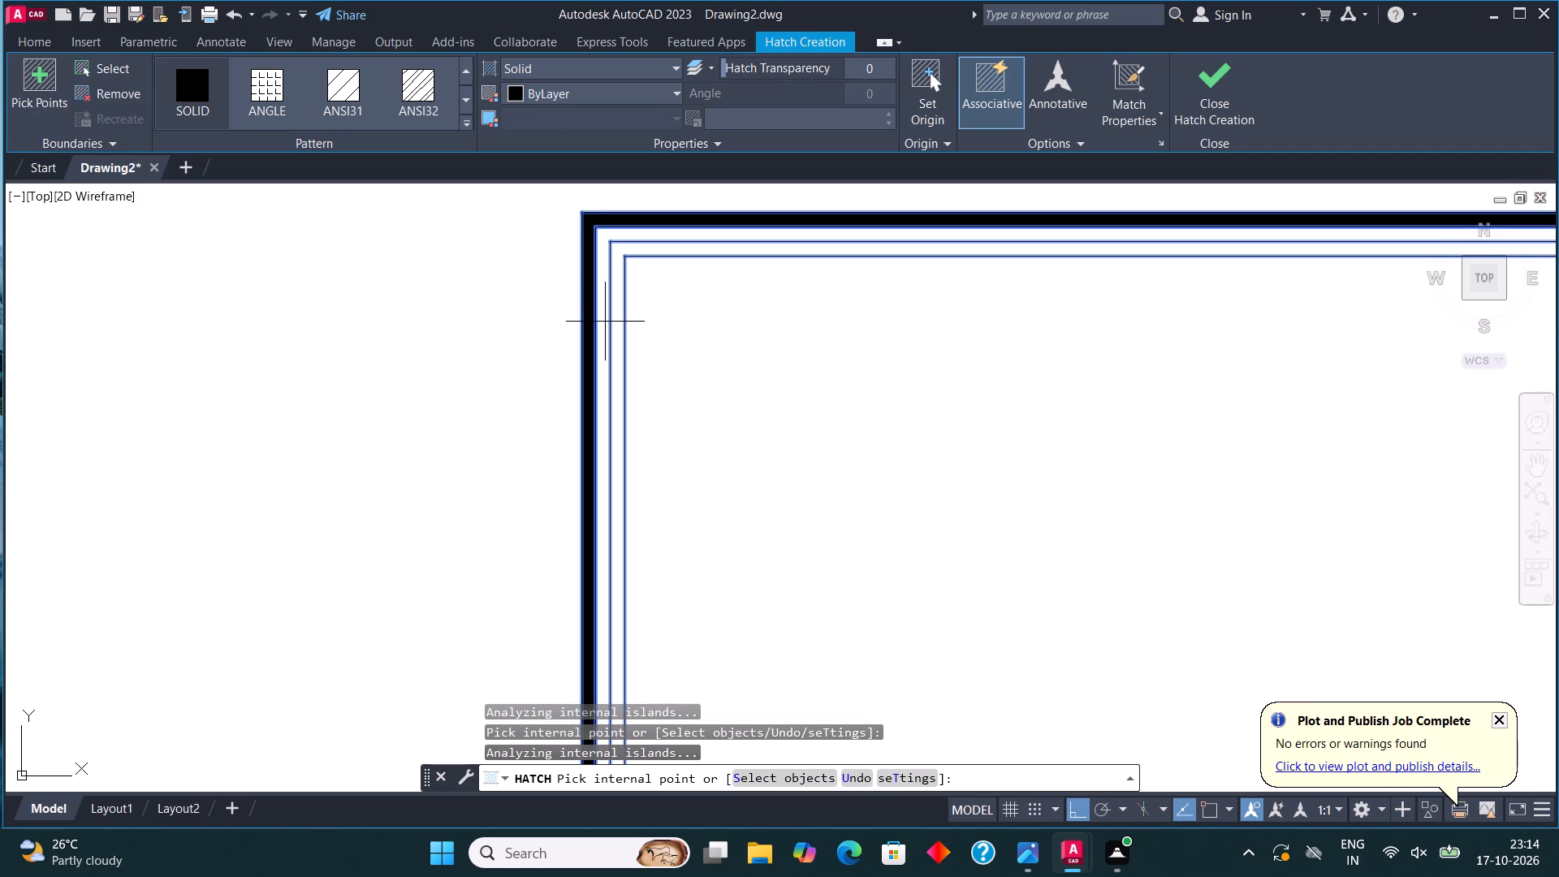
pyautogui.click(620, 331)
pyautogui.scroll(-6, 620, 330)
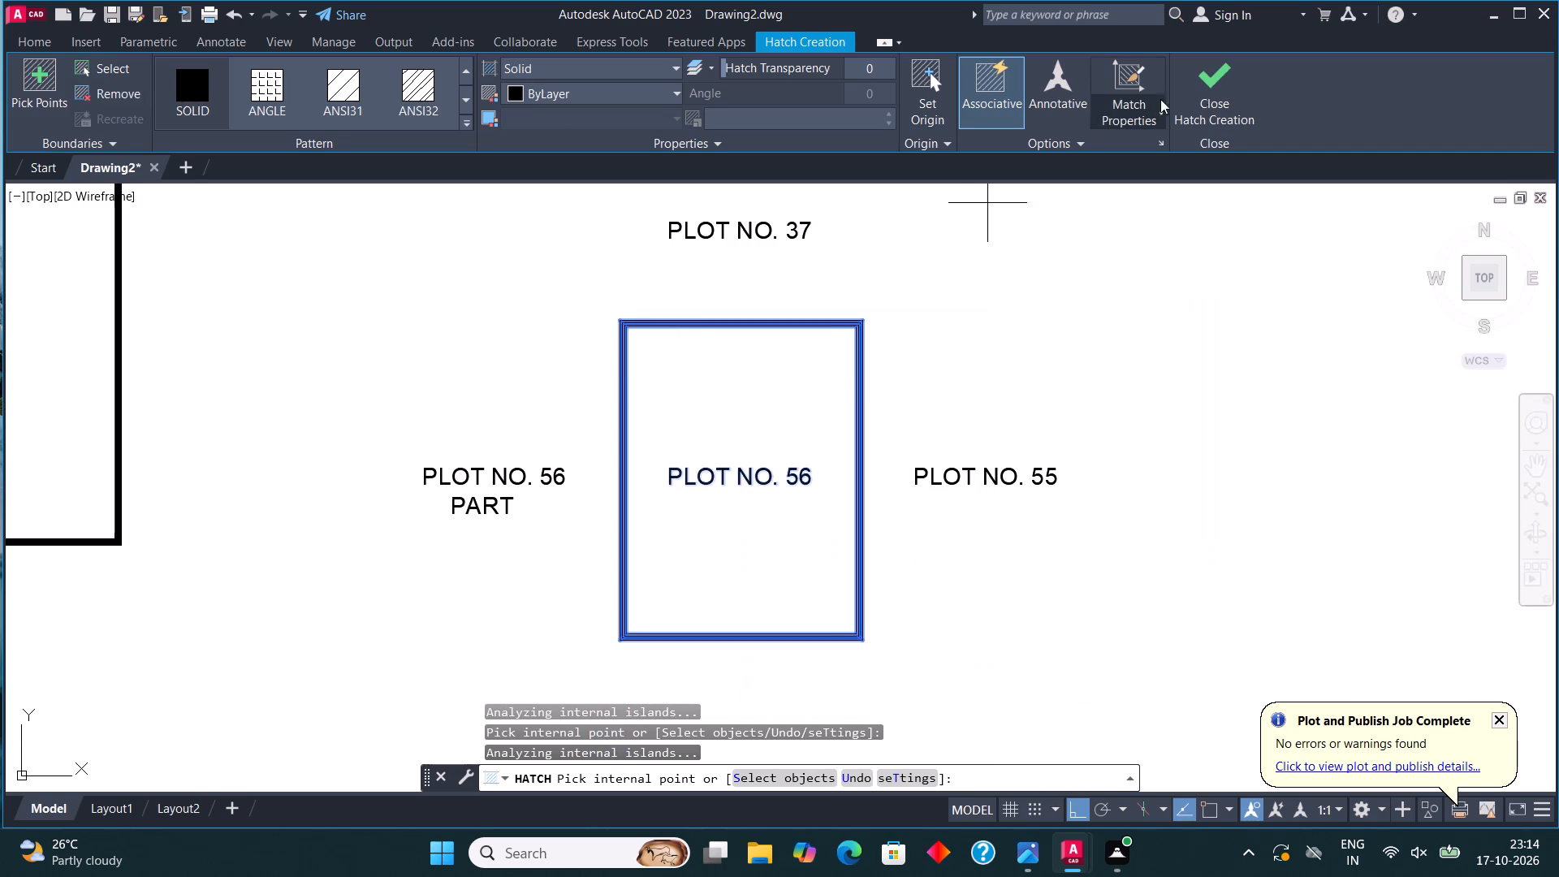
pyautogui.click(1231, 79)
# Solid-hatch the middle offset band around the central PLOT NO. 56 outline.
pyautogui.scroll(6, 665, 311)
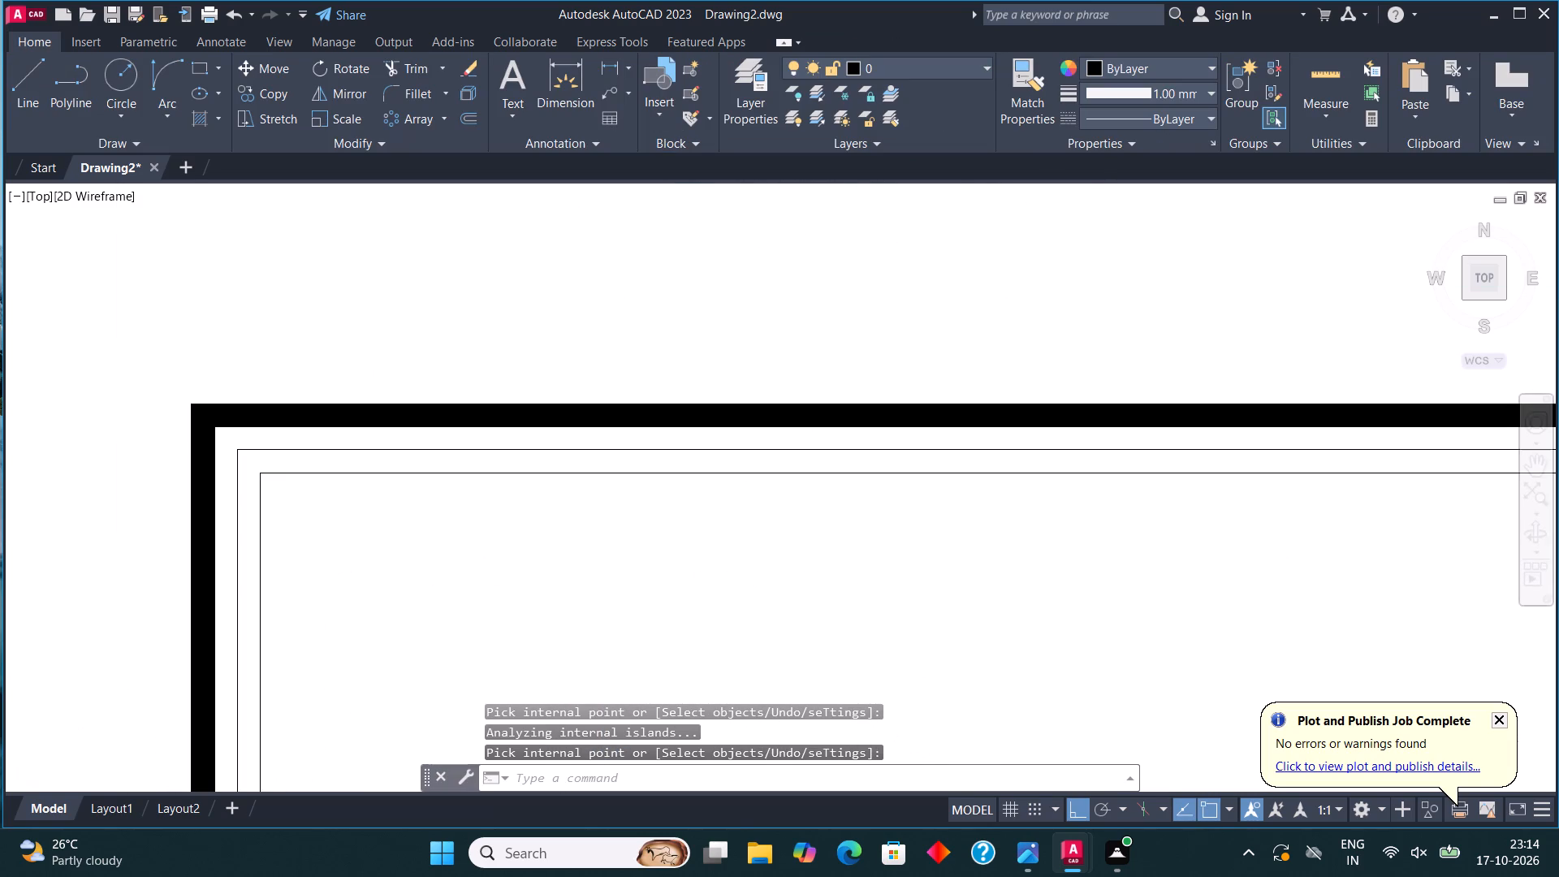
pyautogui.press('h')
pyautogui.press('Return')
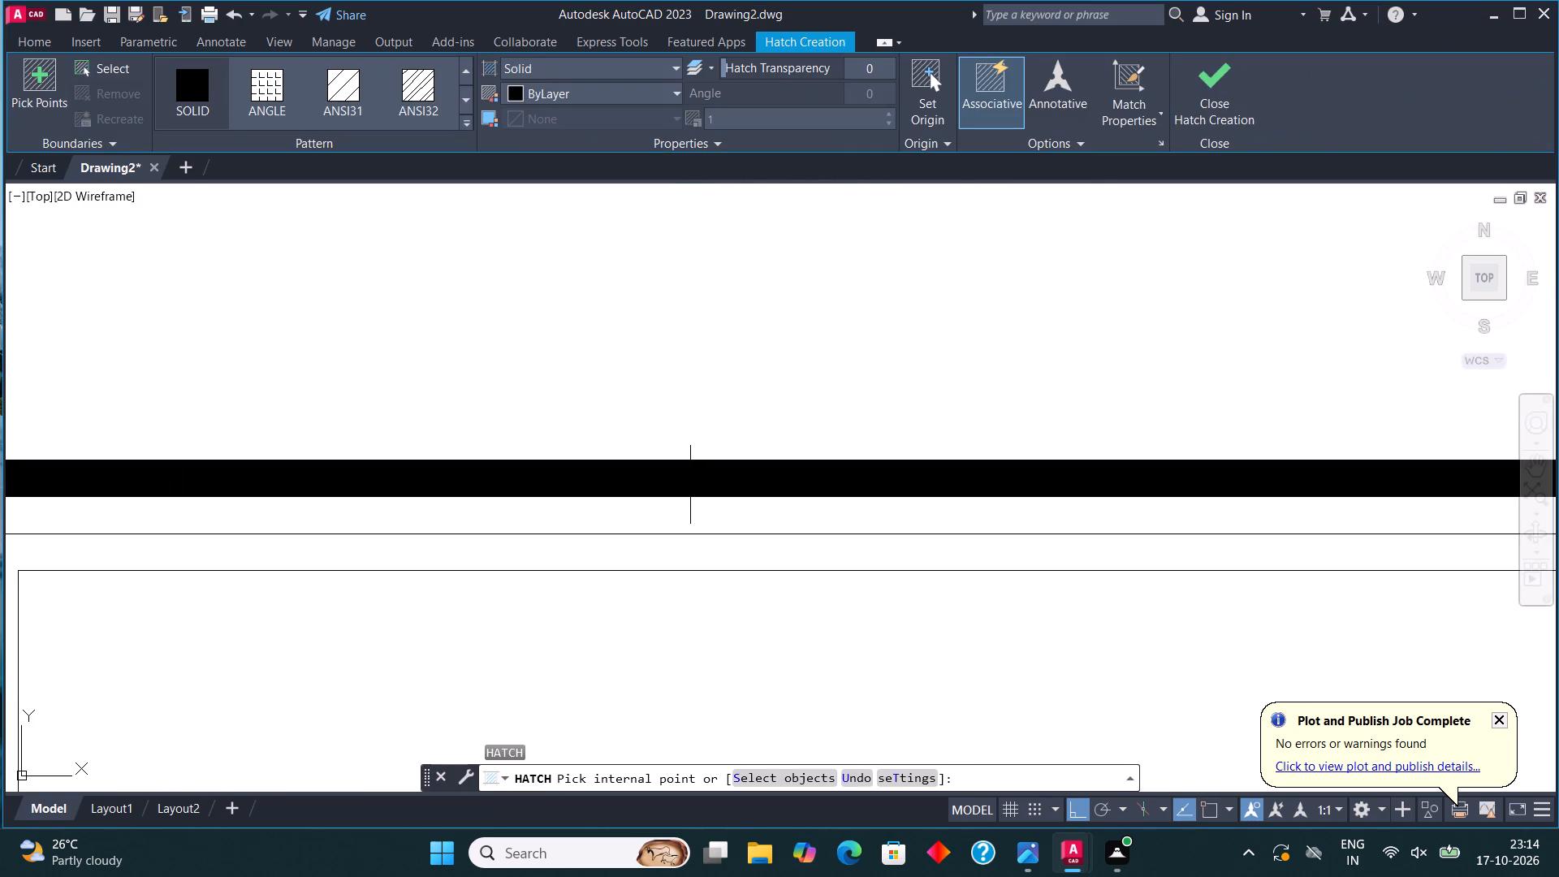
pyautogui.click(687, 521)
pyautogui.click(689, 548)
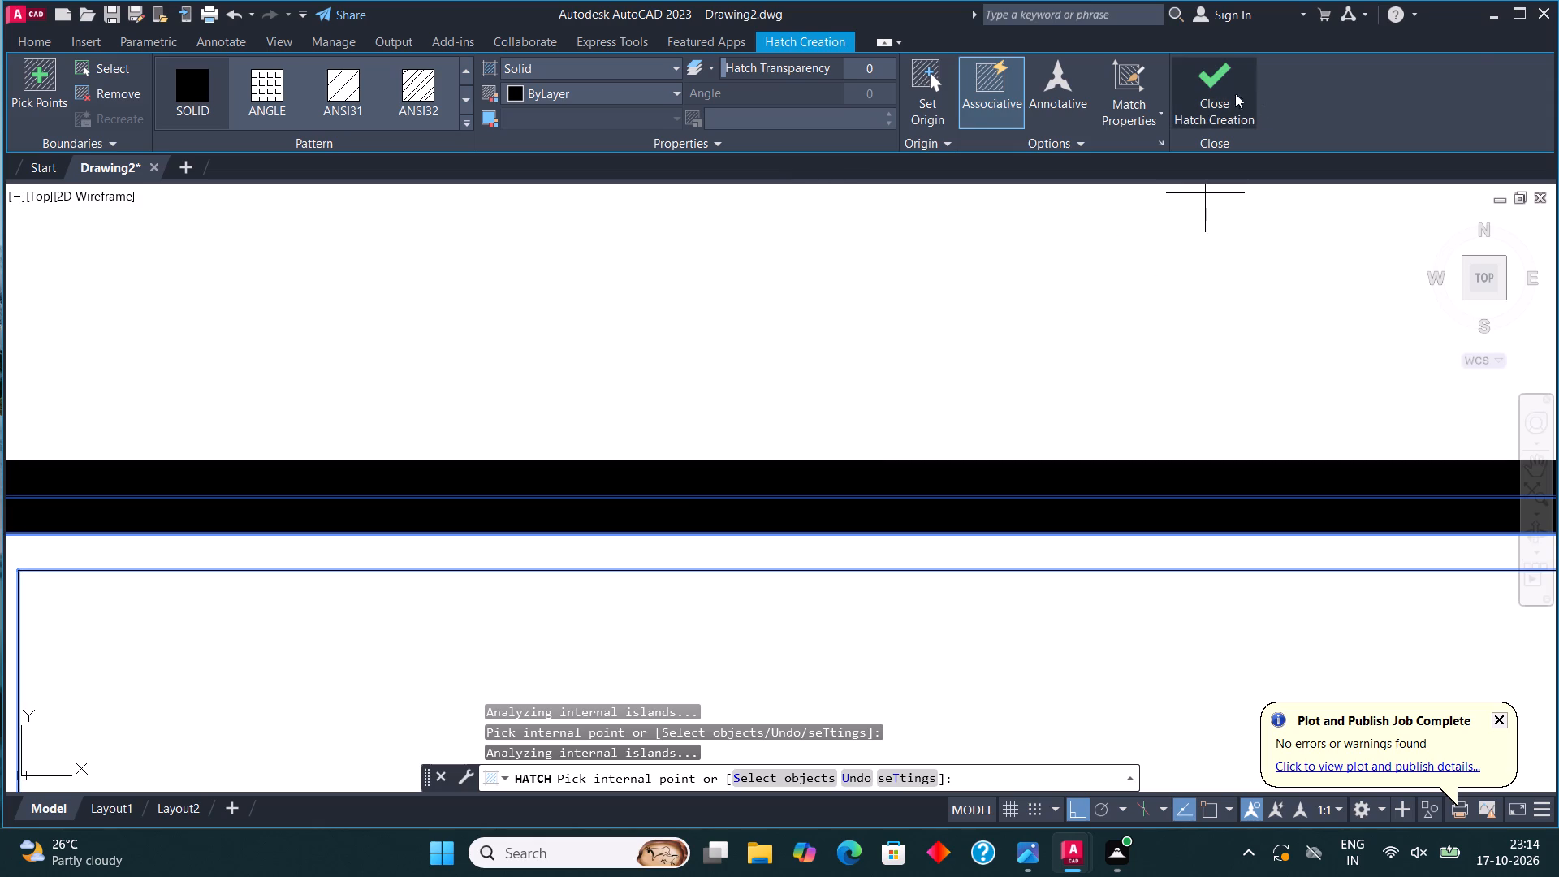
pyautogui.click(1226, 87)
# Solid-hatch the innermost offset band around the central PLOT NO. 56 outline.
pyautogui.scroll(-3, 944, 395)
pyautogui.scroll(3, 792, 437)
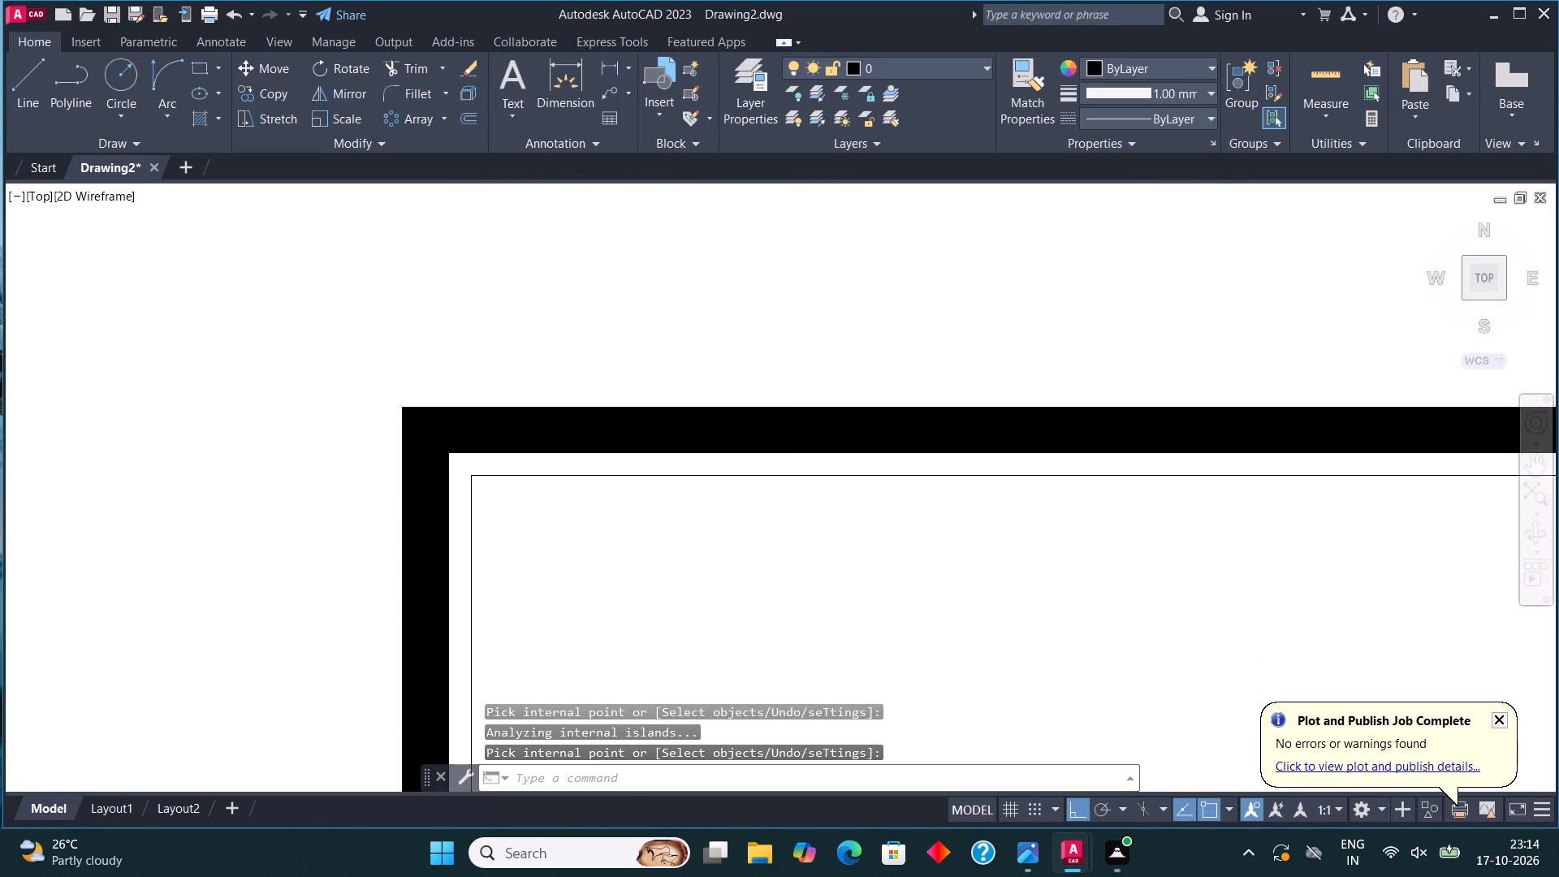
pyautogui.press('h')
pyautogui.press('Return')
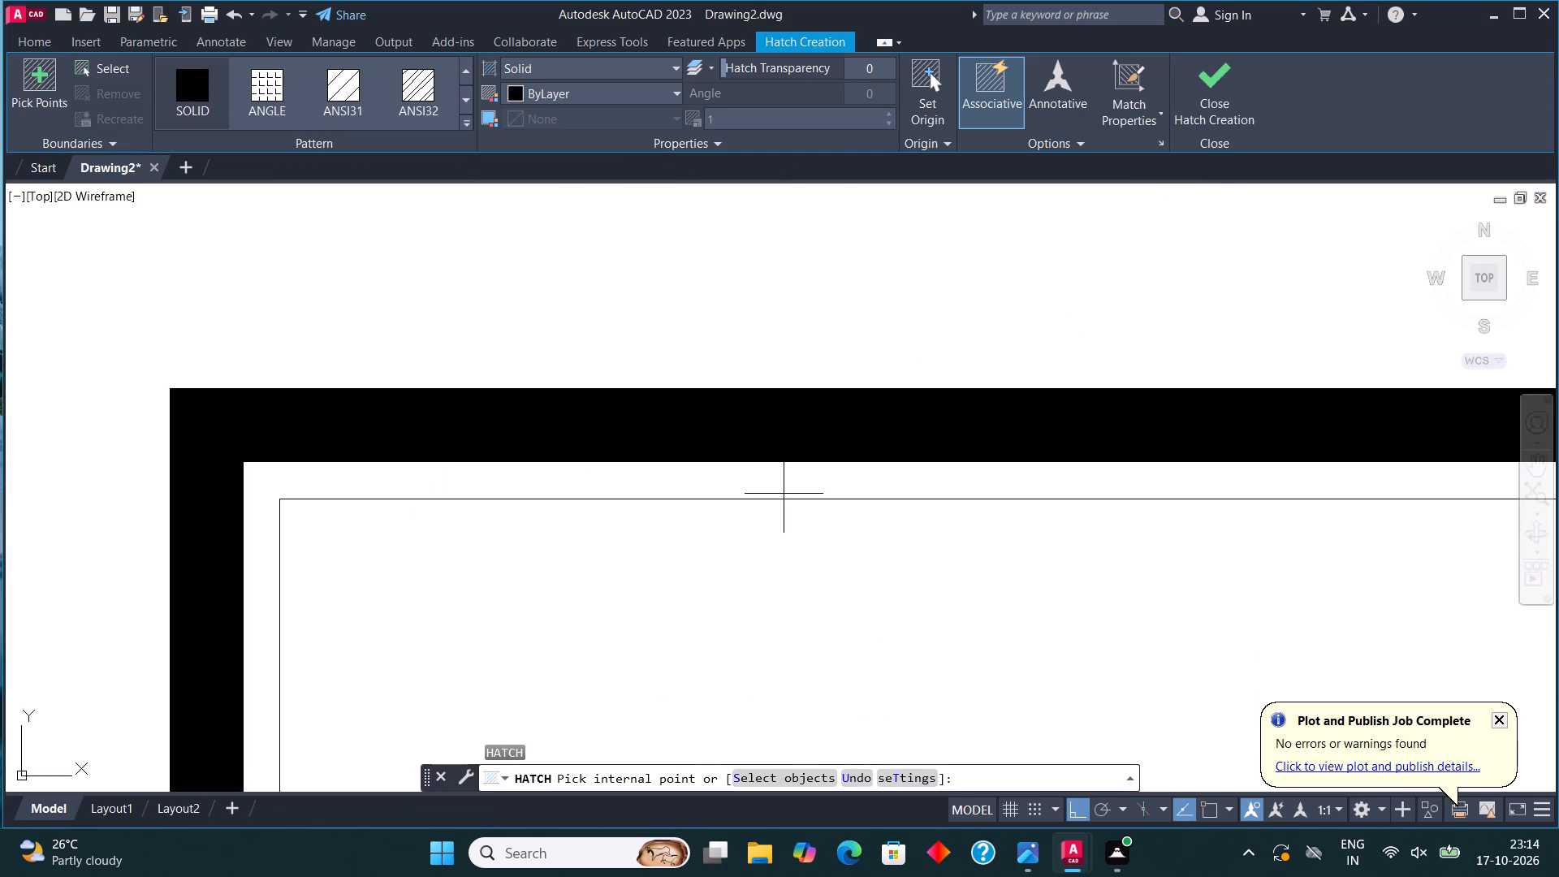
pyautogui.click(784, 494)
pyautogui.click(1221, 86)
# Examine the thick borders of the A and PLOT NO. 56 outlines and the overall drawing layout.
pyautogui.scroll(-2, 825, 471)
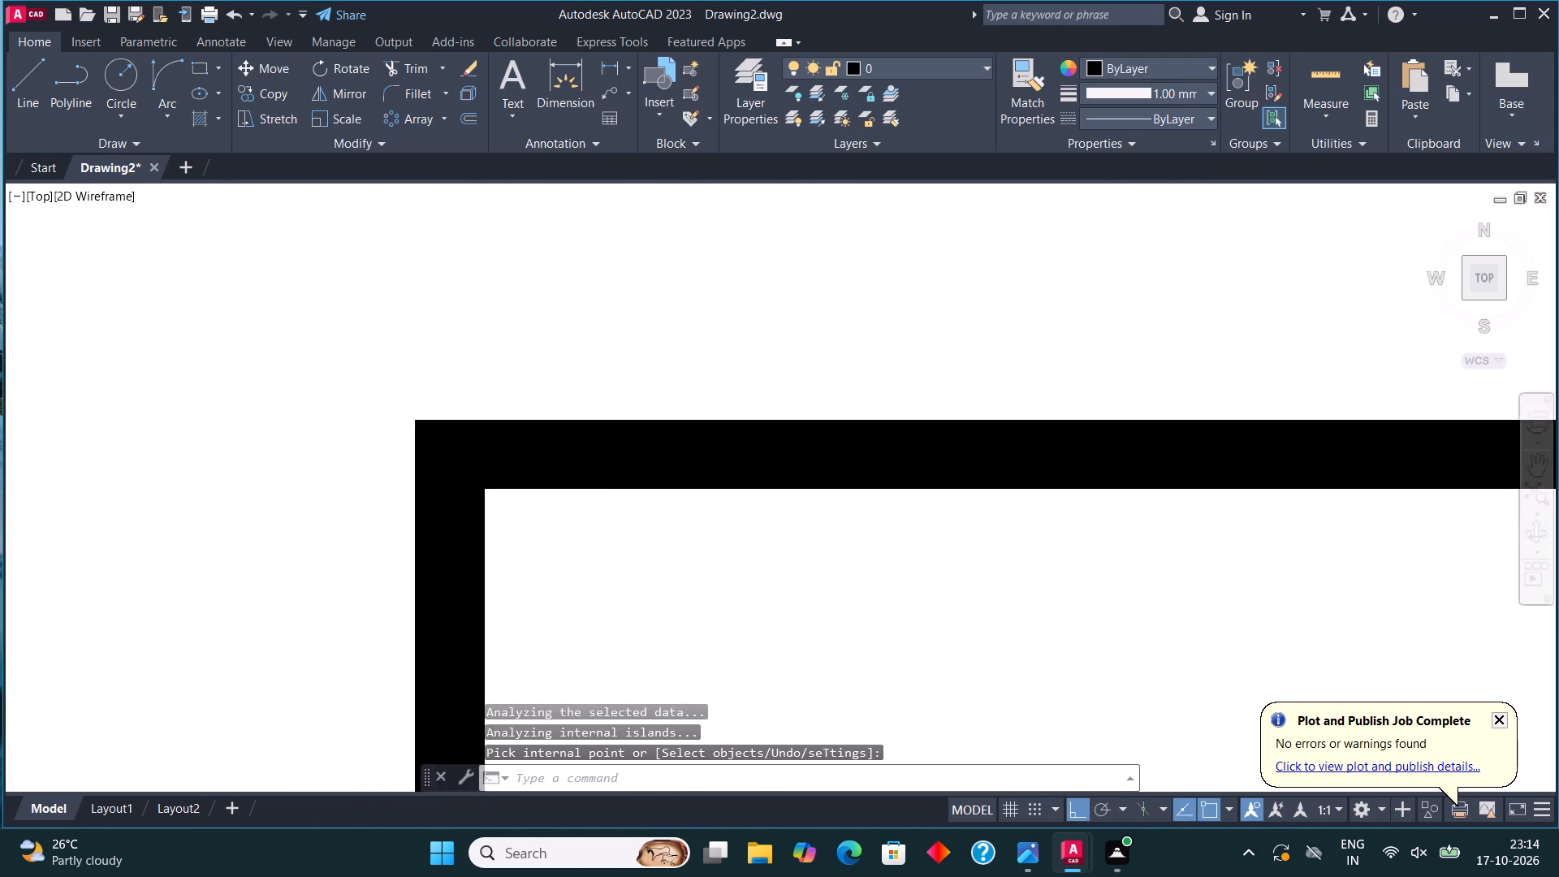
pyautogui.scroll(-6, 823, 477)
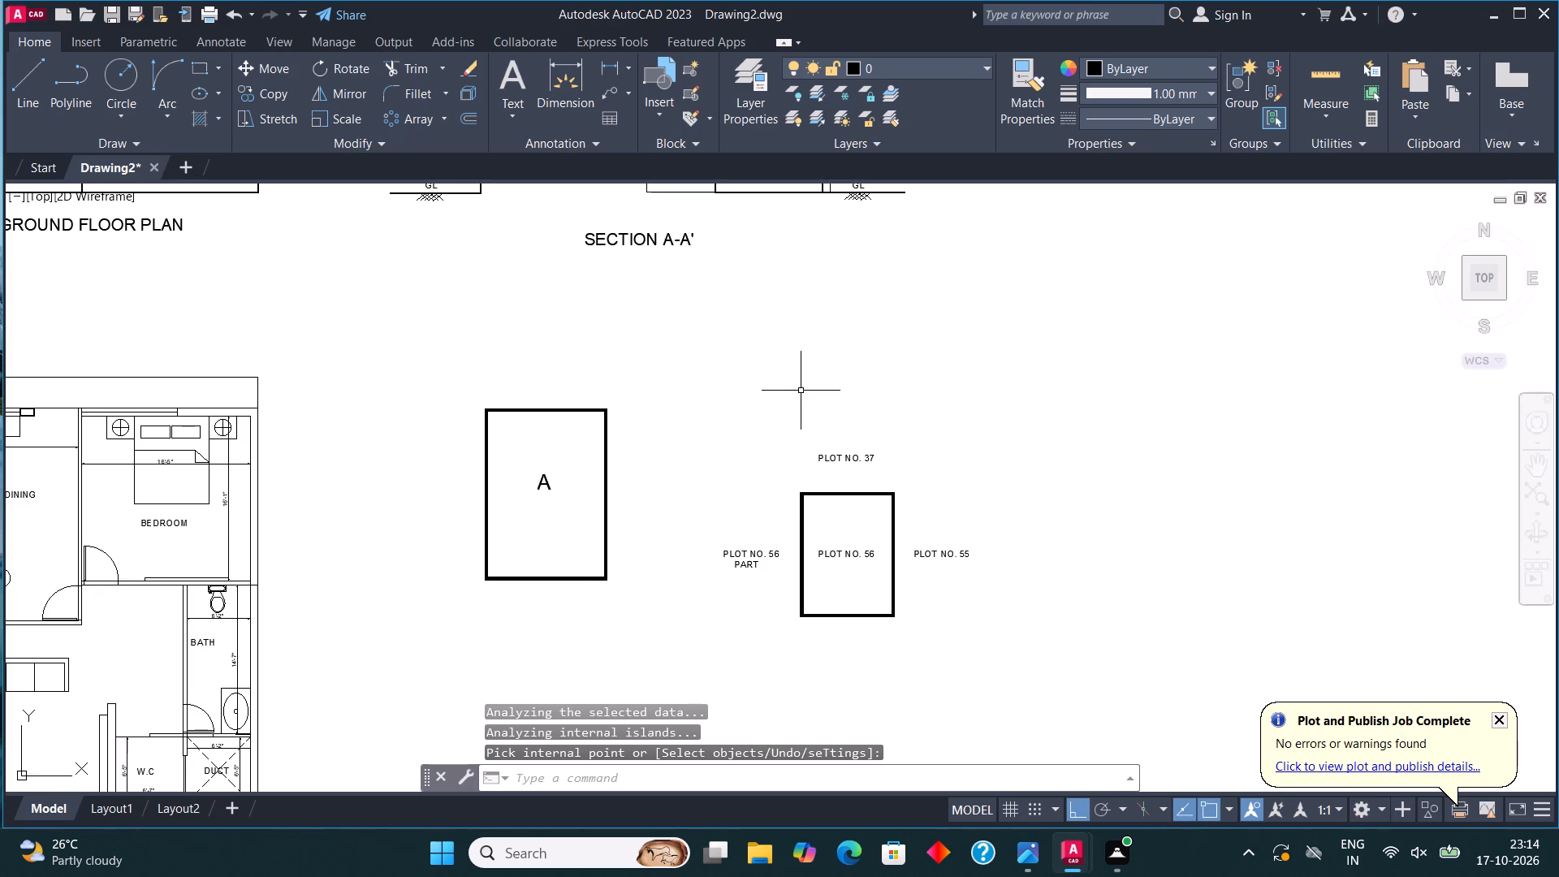
pyautogui.moveTo(802, 391); pyautogui.dragTo(931, 699, button='middle')
pyautogui.scroll(-1, 909, 581)
pyautogui.moveTo(903, 646); pyautogui.dragTo(883, 481, button='middle')
pyautogui.scroll(2, 779, 576)
pyautogui.moveTo(762, 563); pyautogui.dragTo(724, 531, button='middle')
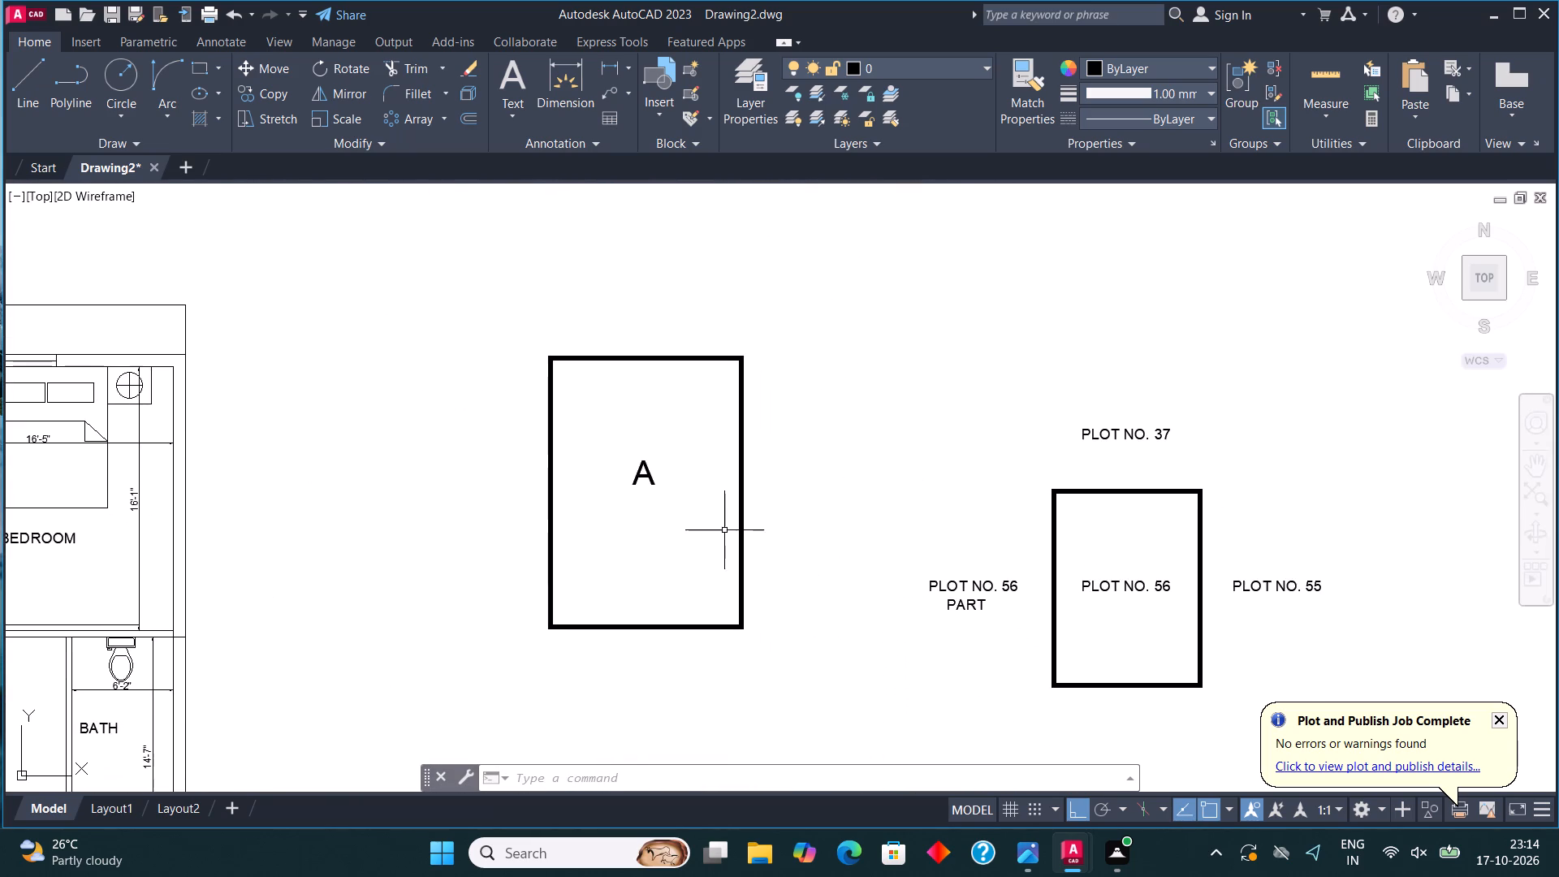
pyautogui.scroll(-3, 681, 430)
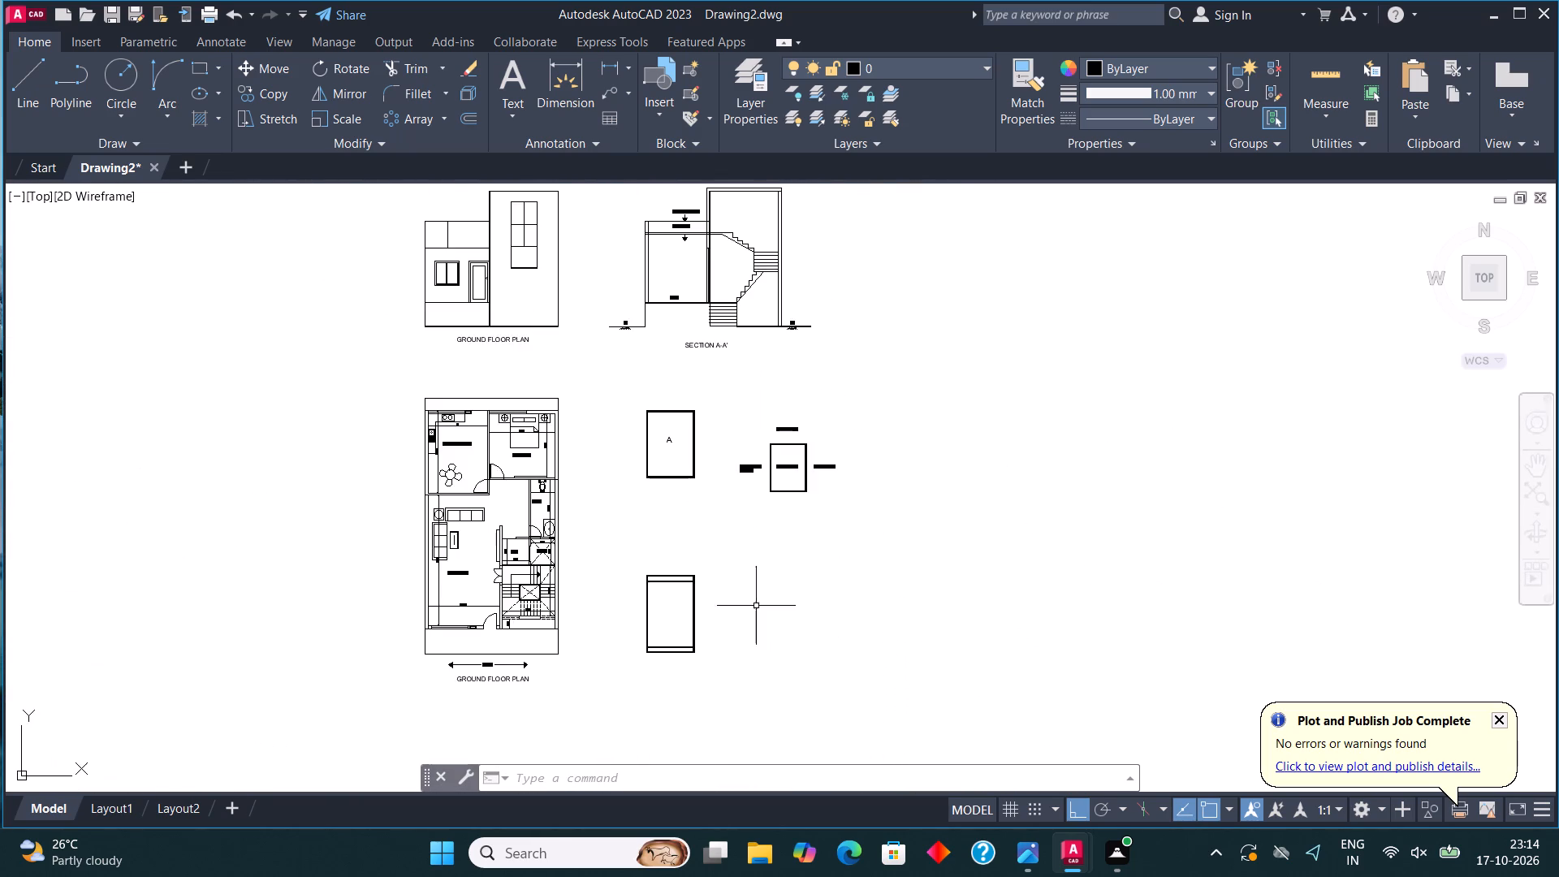
# Draw a slightly upright rectangle in the empty space beside the lower thick-bordered plan outline.
pyautogui.scroll(3, 756, 609)
pyautogui.moveTo(750, 596); pyautogui.dragTo(718, 447, button='middle')
pyautogui.scroll(1, 821, 496)
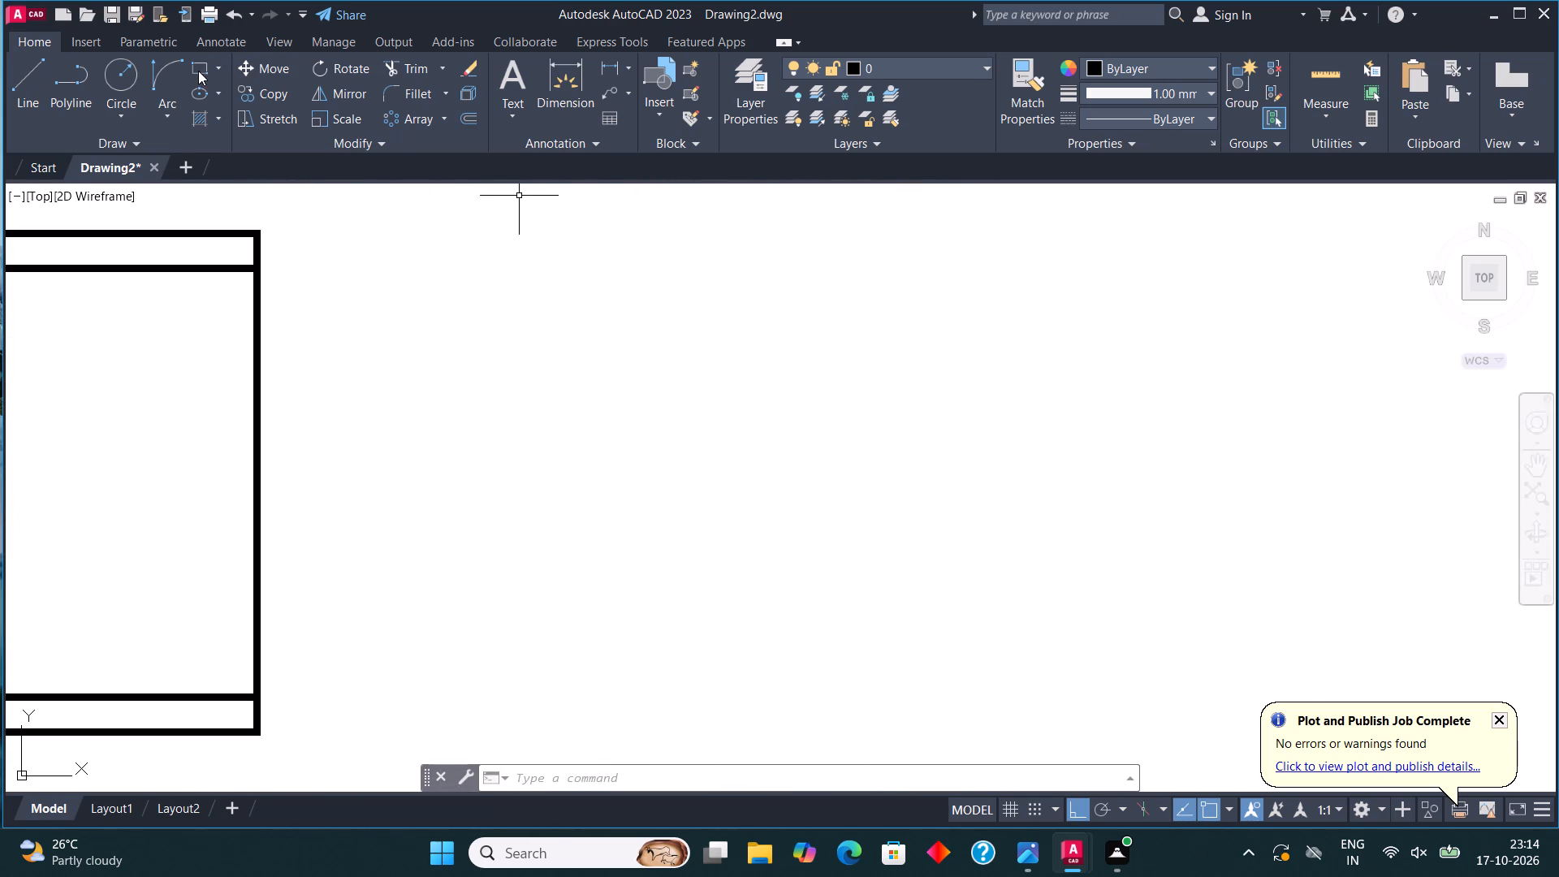
pyautogui.click(198, 66)
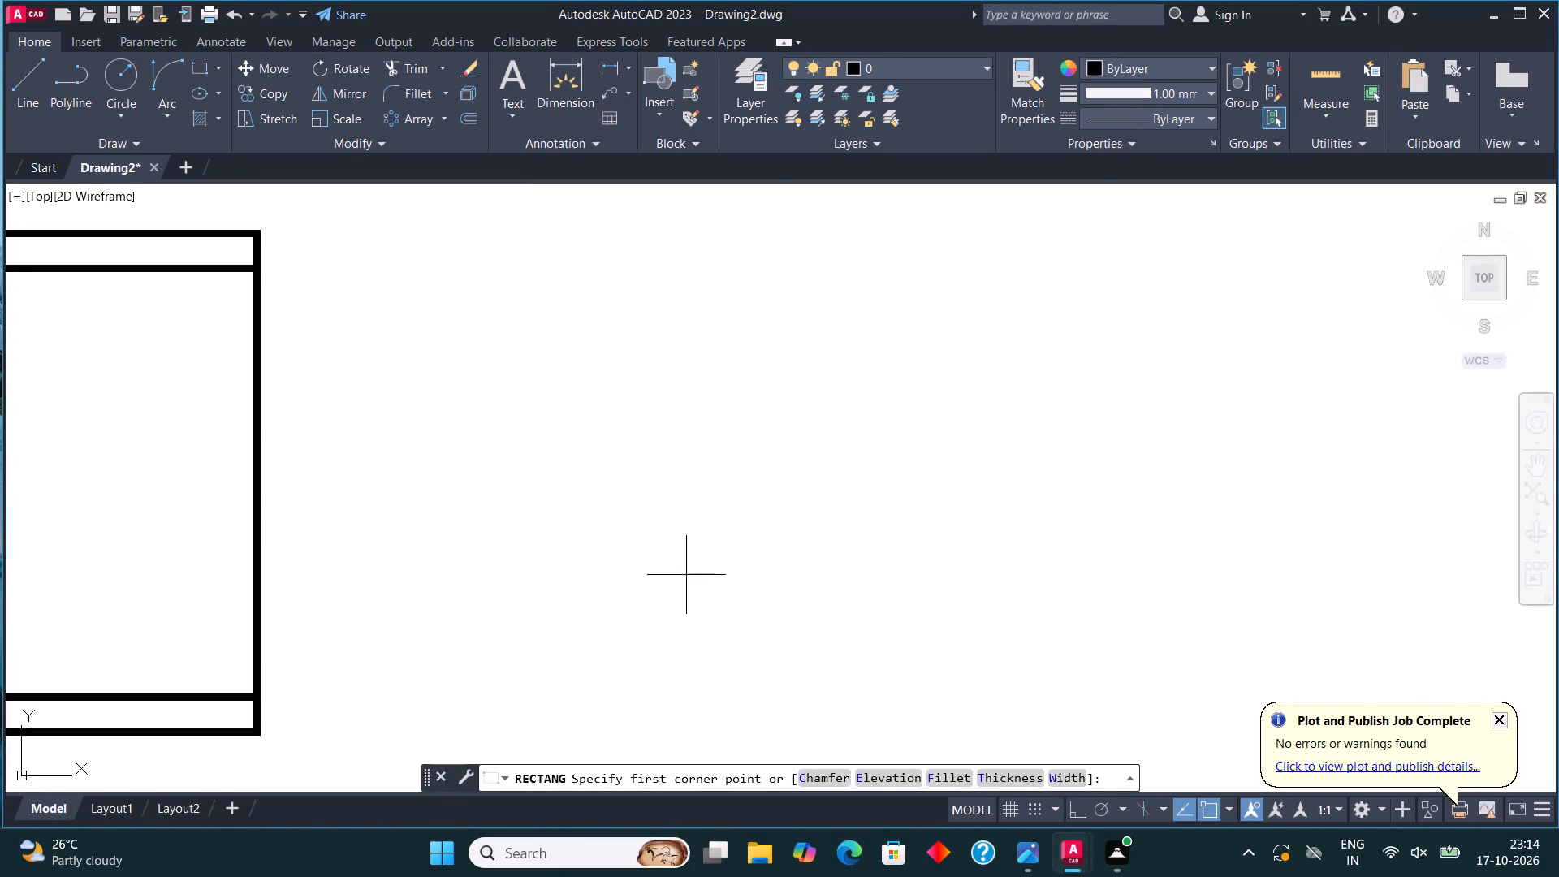
pyautogui.click(686, 575)
pyautogui.click(810, 425)
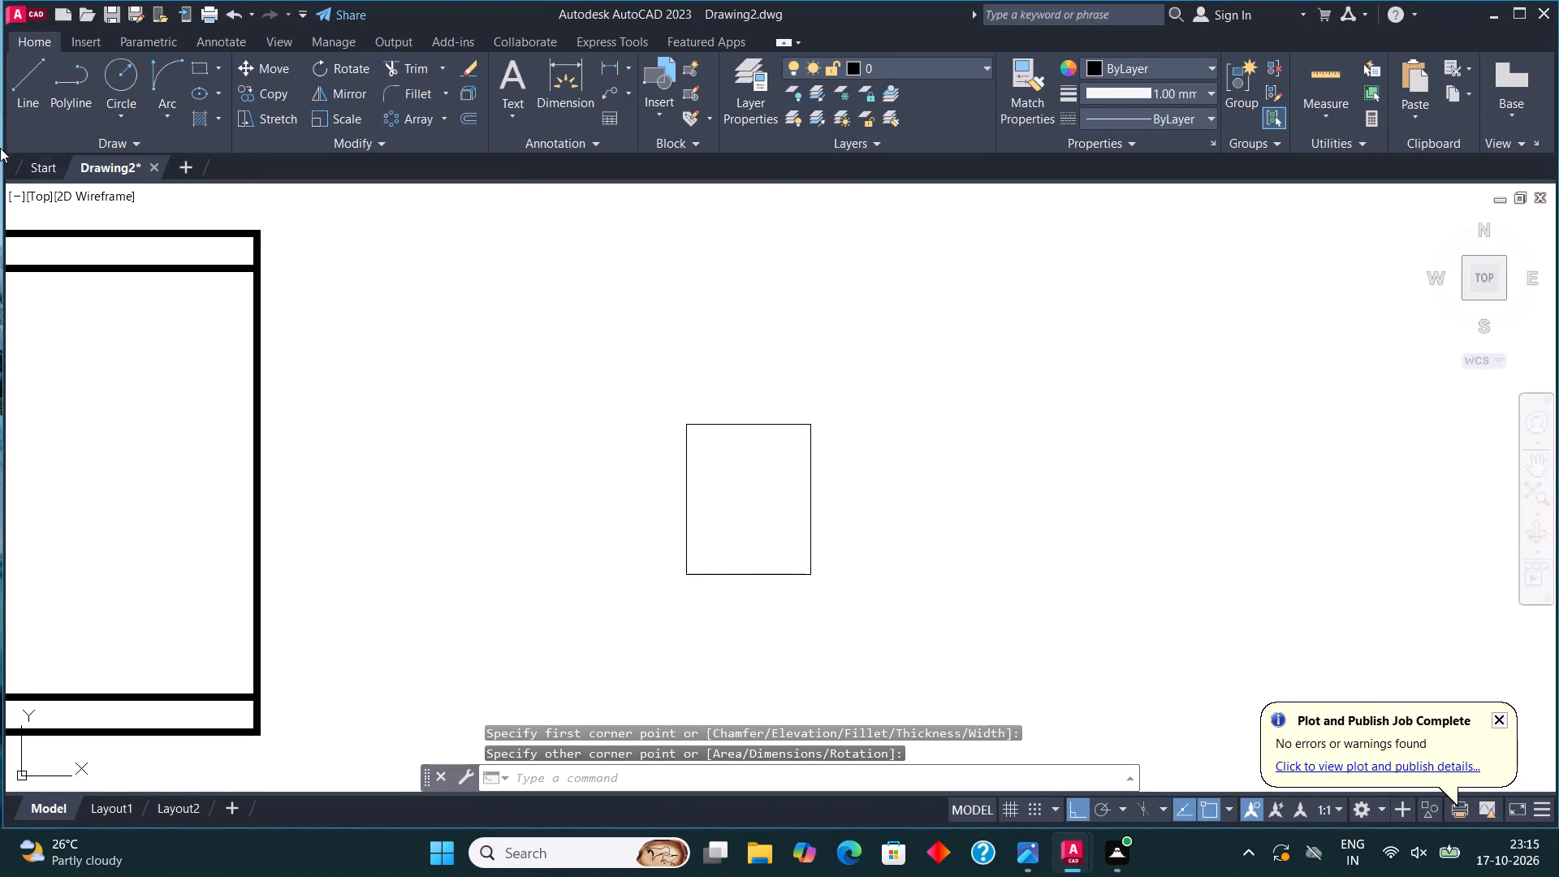
# Draw horizontal lines about 1'-11" long outward from both bottom corners of the new rectangle.
pyautogui.click(200, 62)
pyautogui.scroll(2, 717, 602)
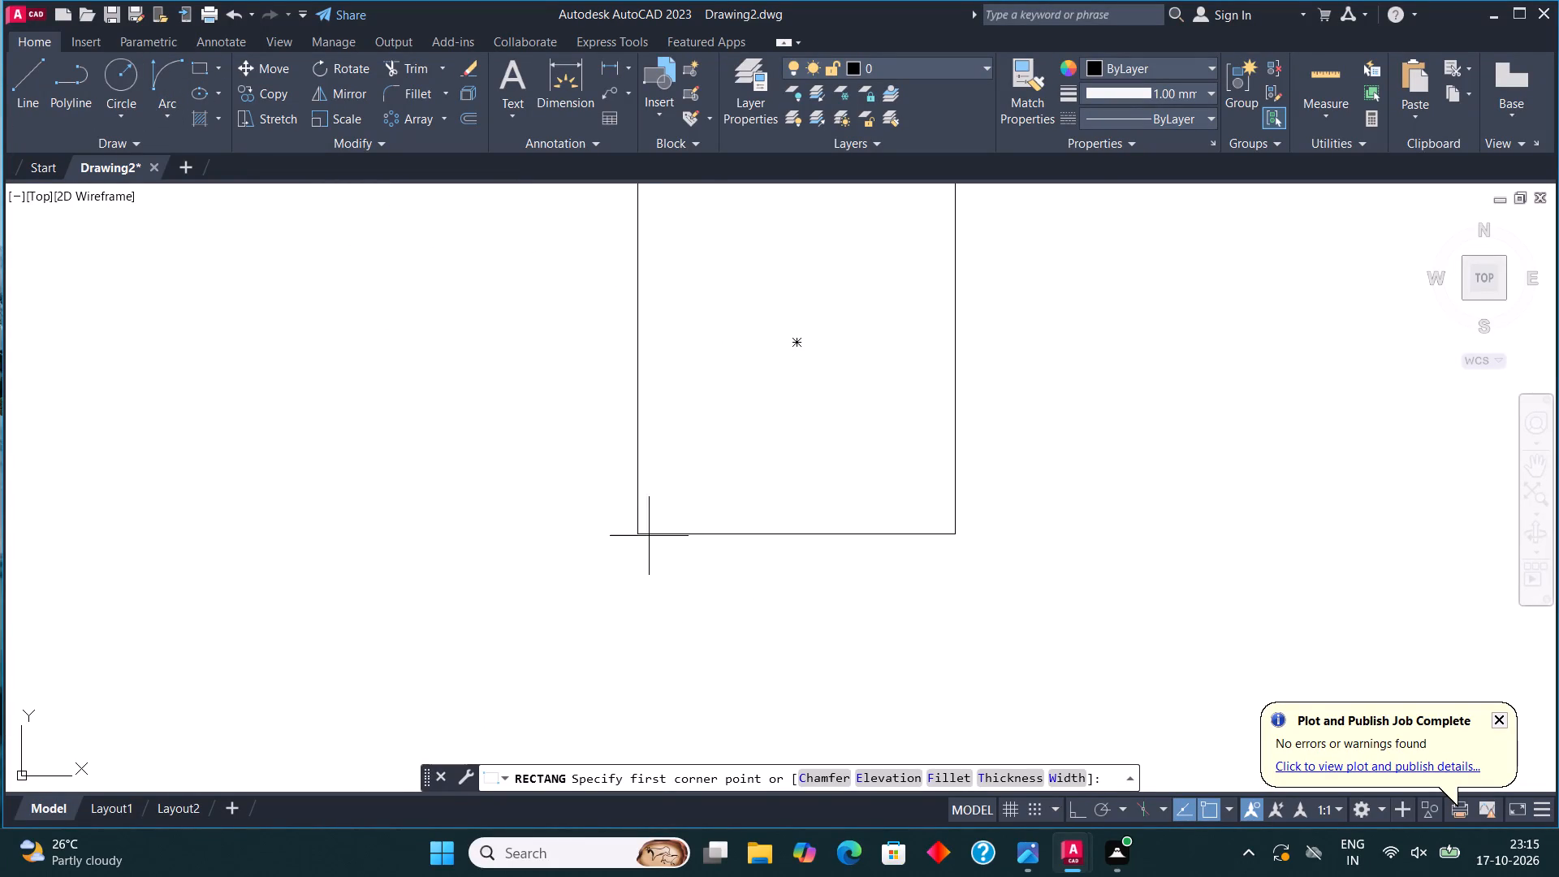
pyautogui.click(30, 92)
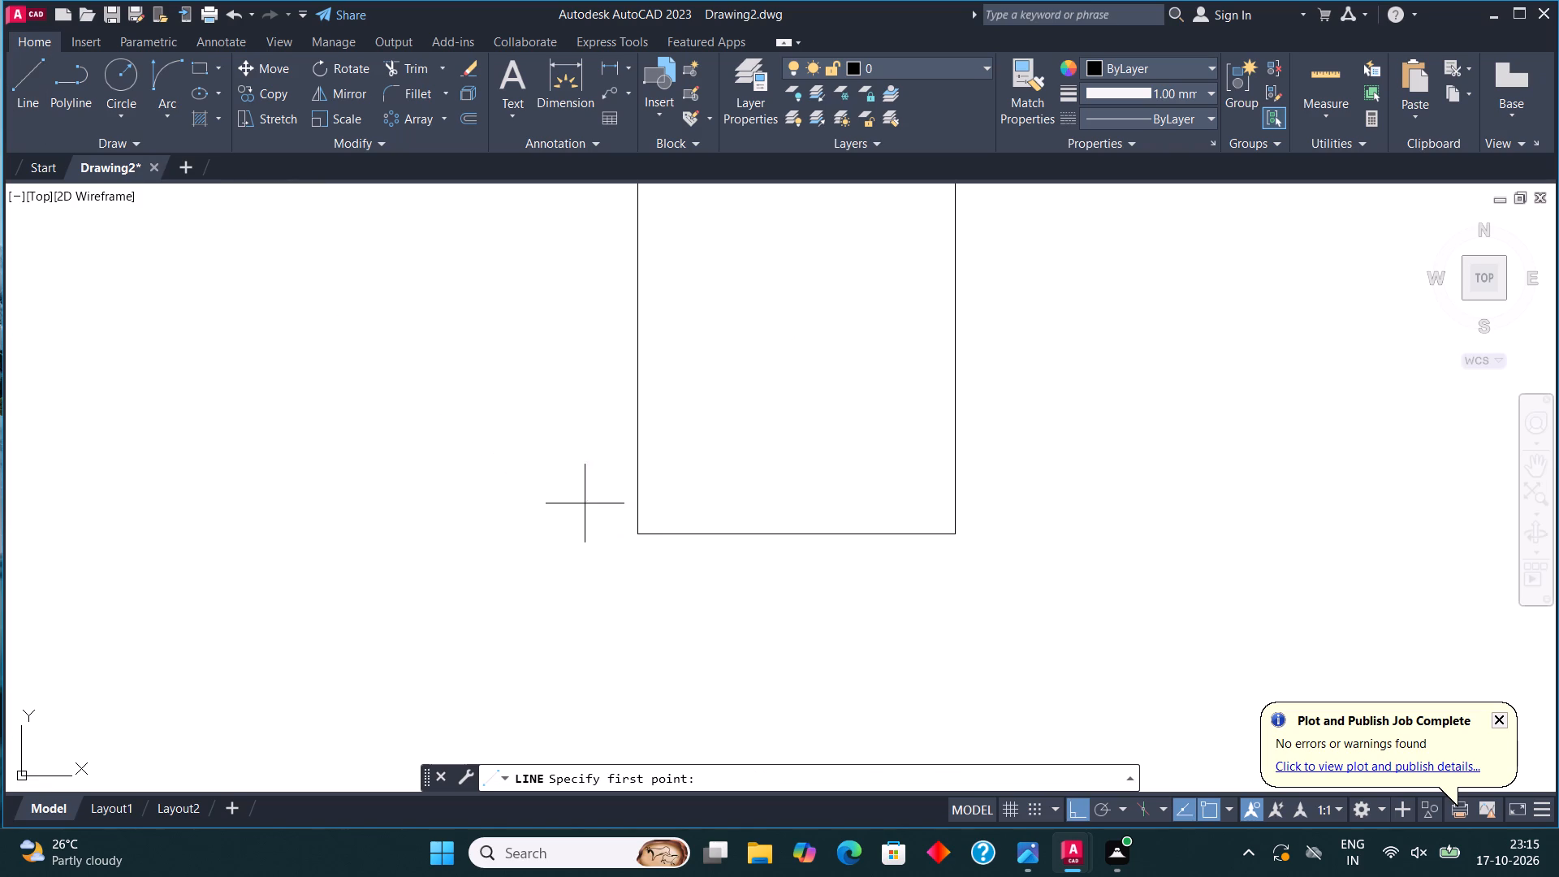
pyautogui.click(638, 535)
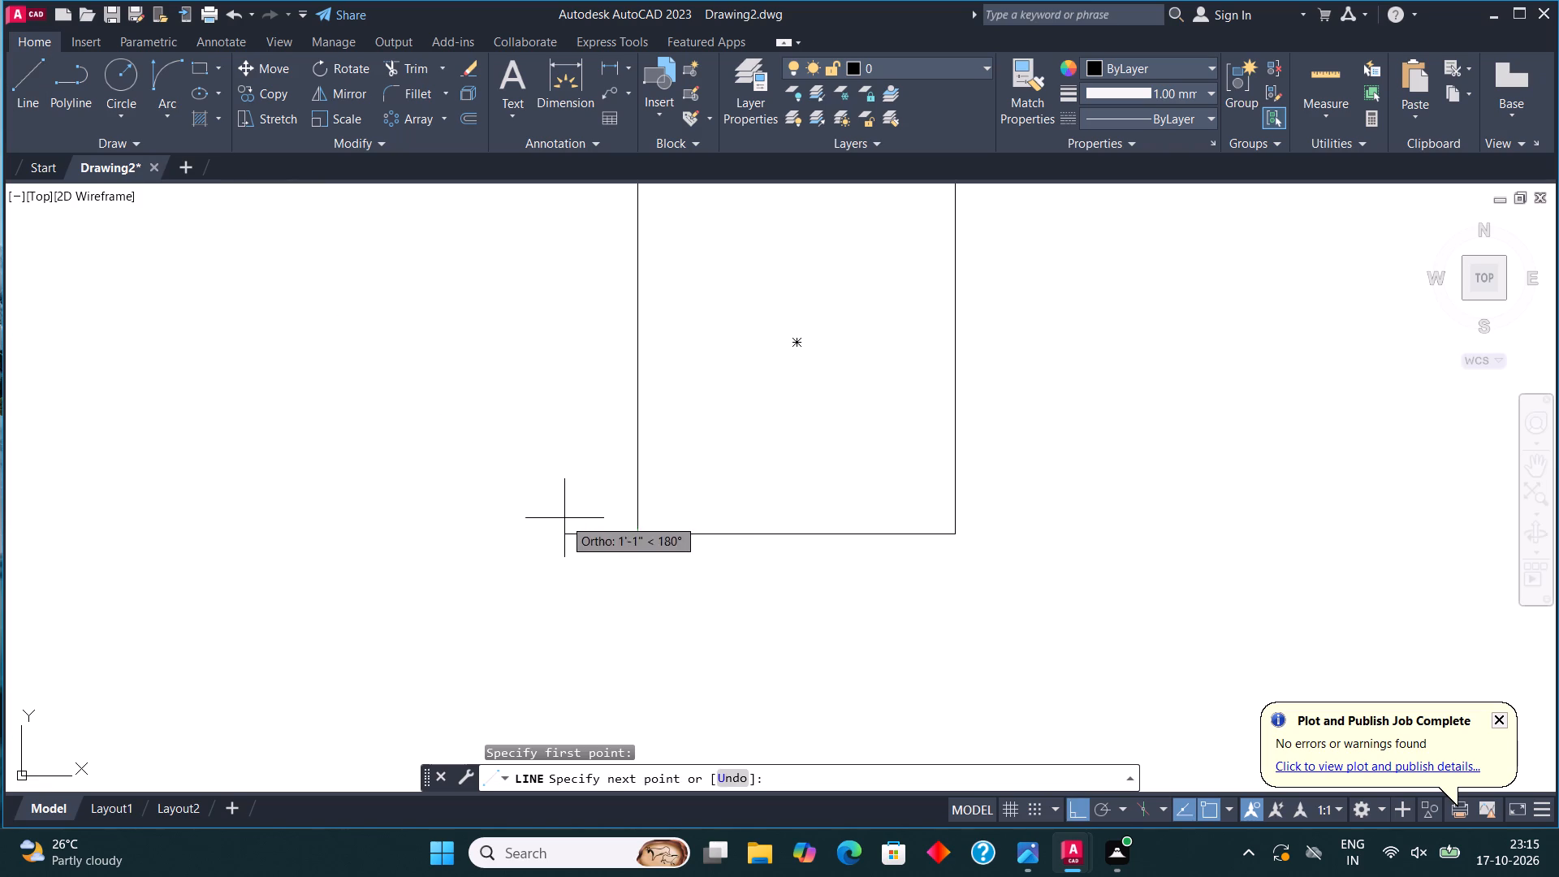
pyautogui.click(510, 528)
pyautogui.click(22, 64)
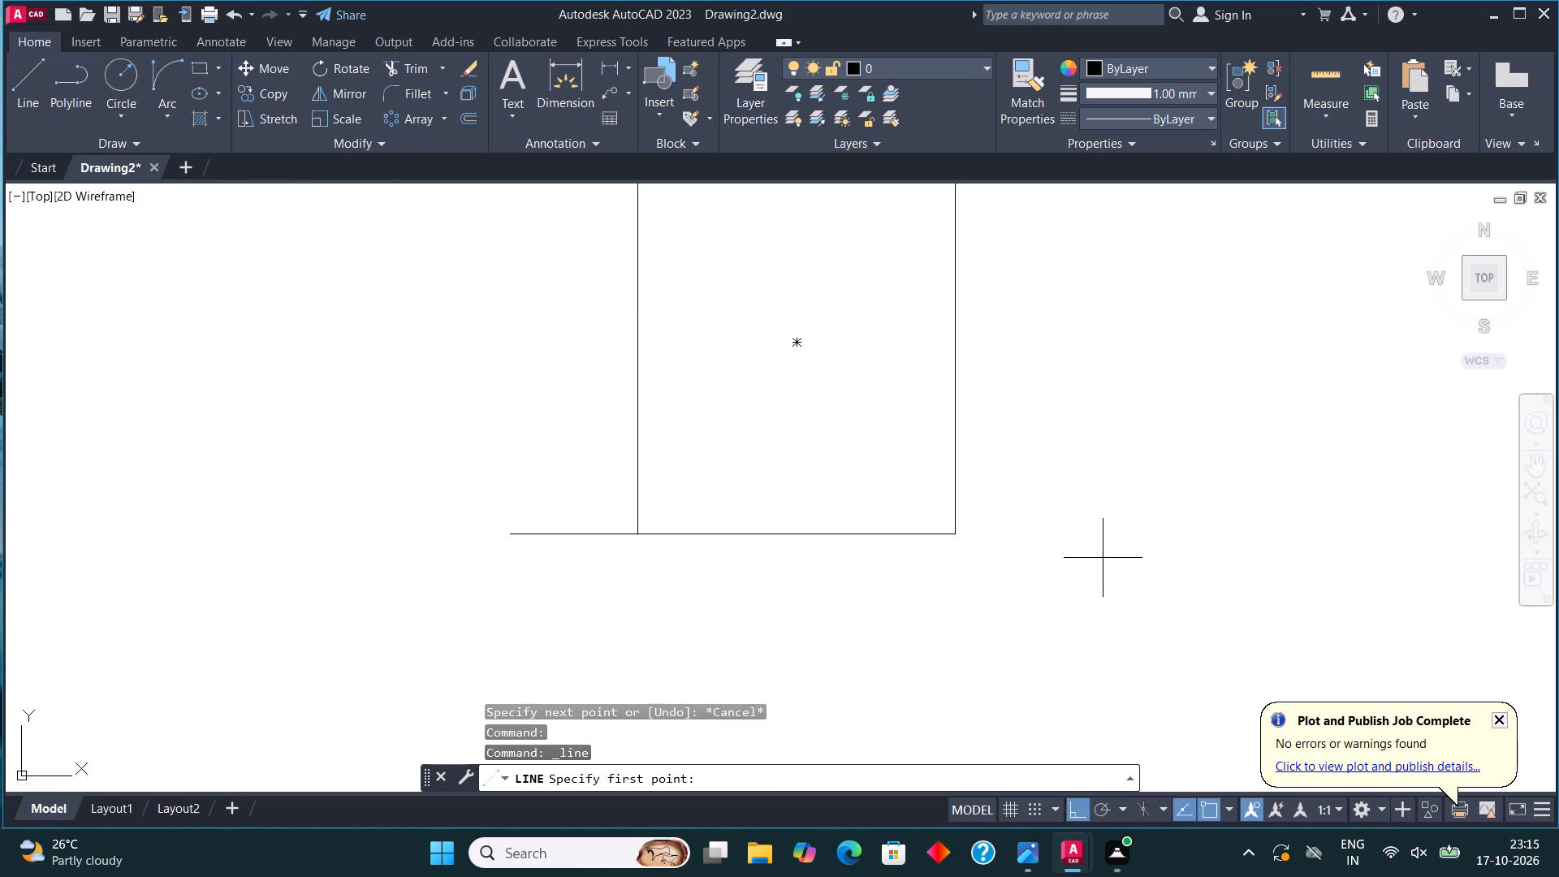
pyautogui.click(961, 534)
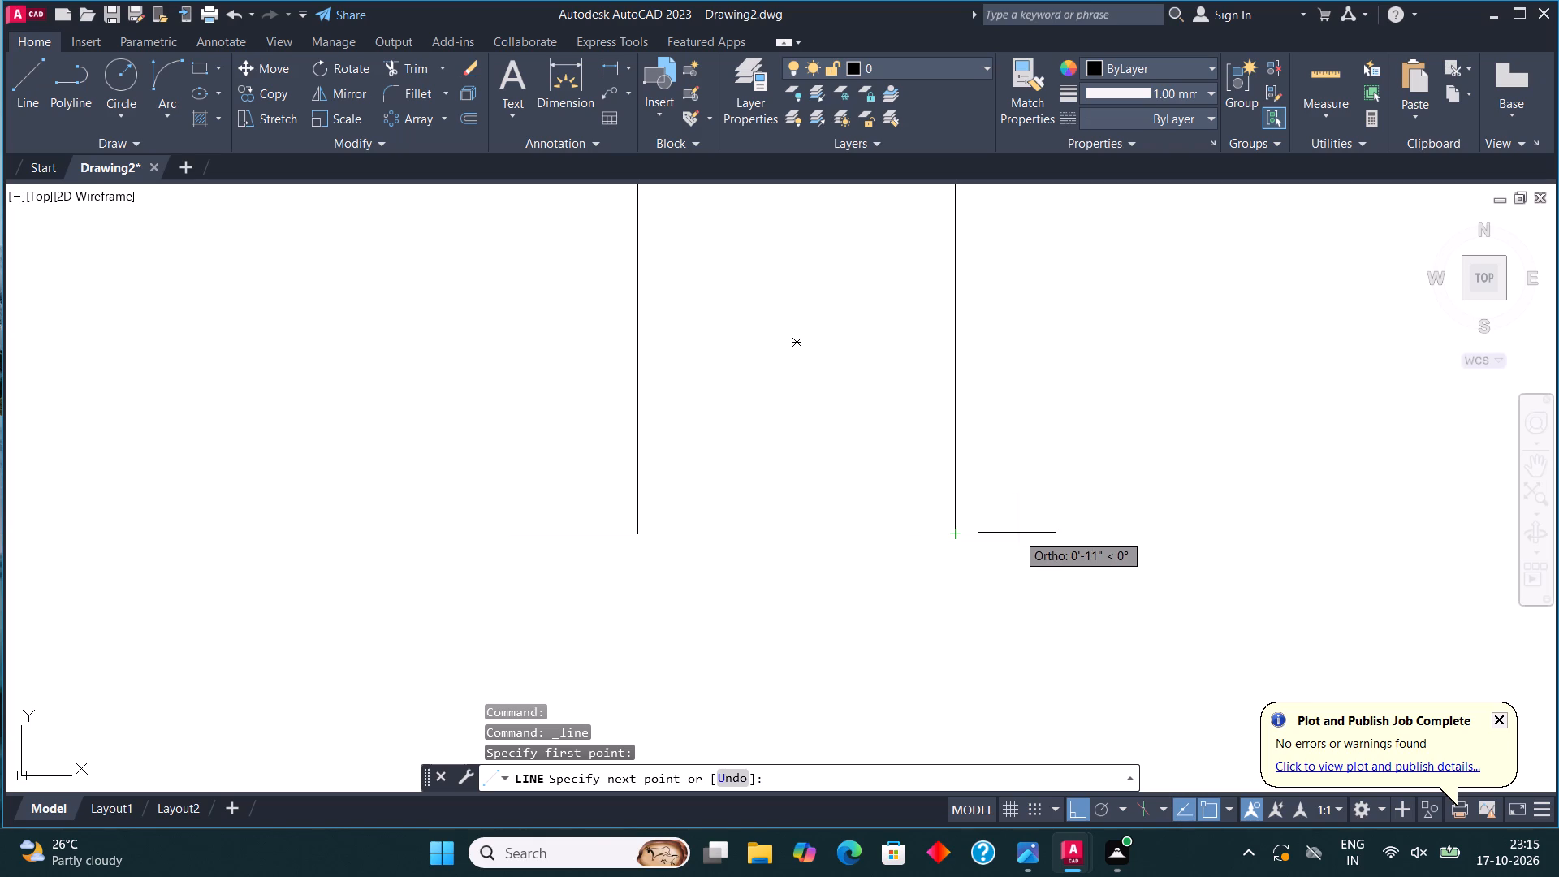
pyautogui.click(1081, 534)
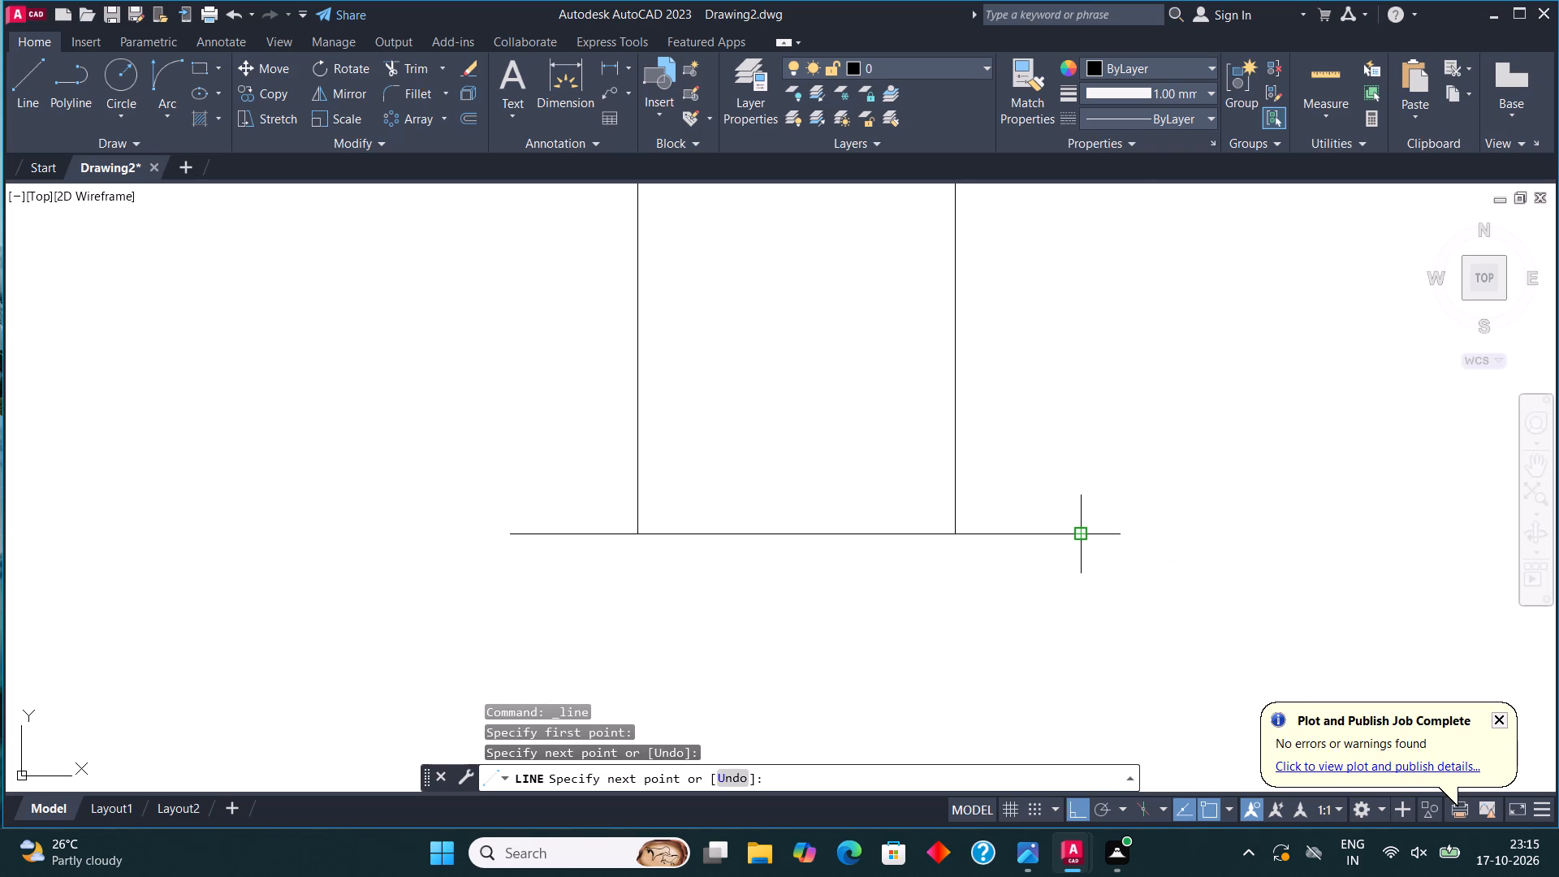
pyautogui.press('Escape')
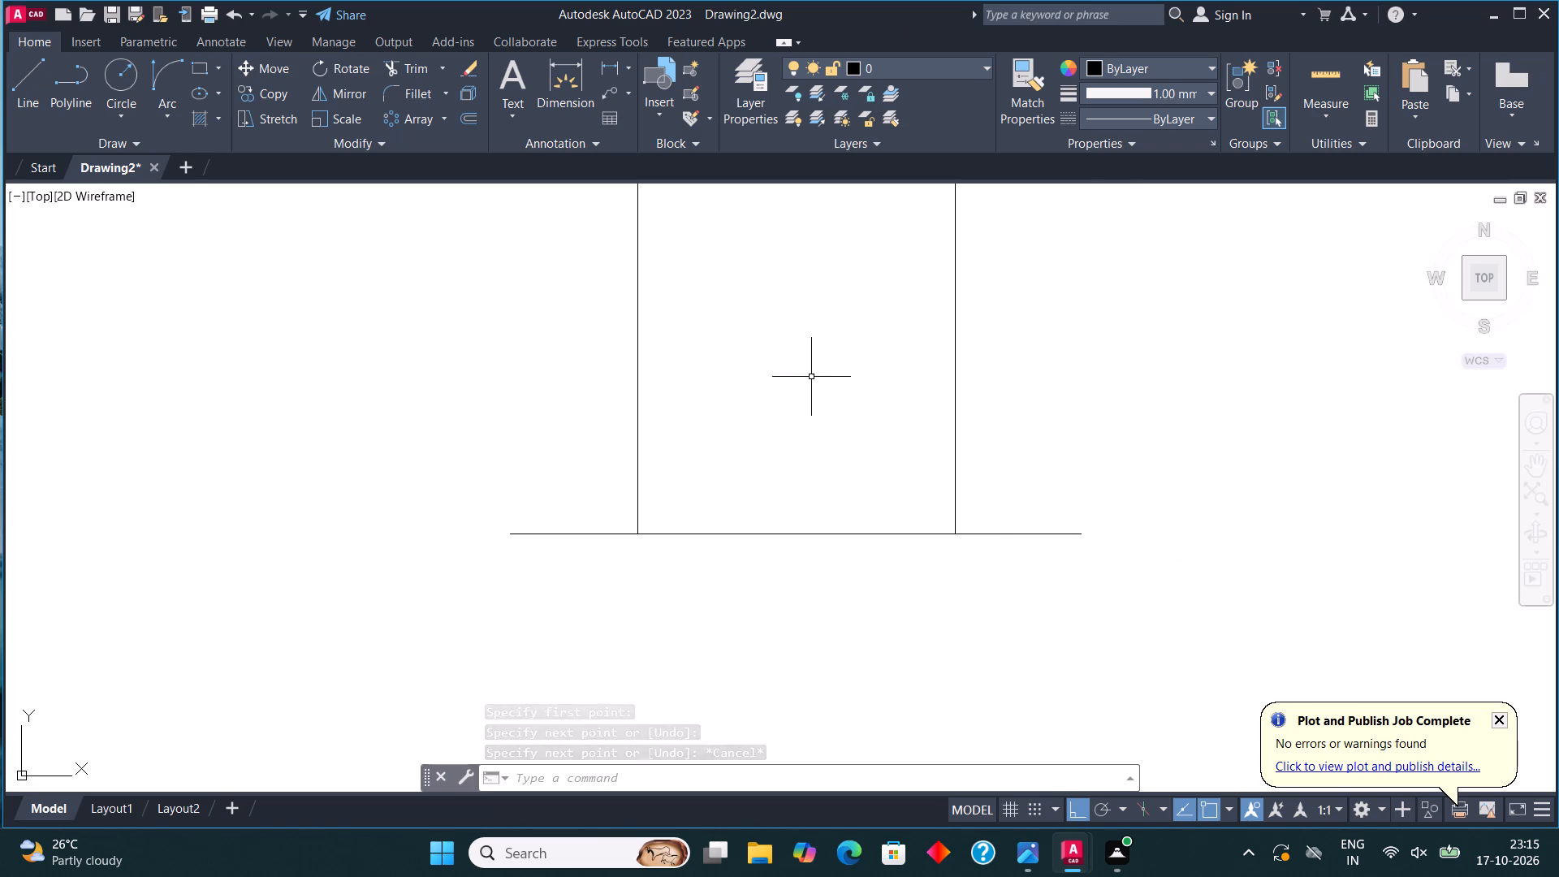
# Close off a base strip about 5" high above the left baseline extension, ending at the rectangle's side.
pyautogui.click(7, 82)
pyautogui.click(19, 89)
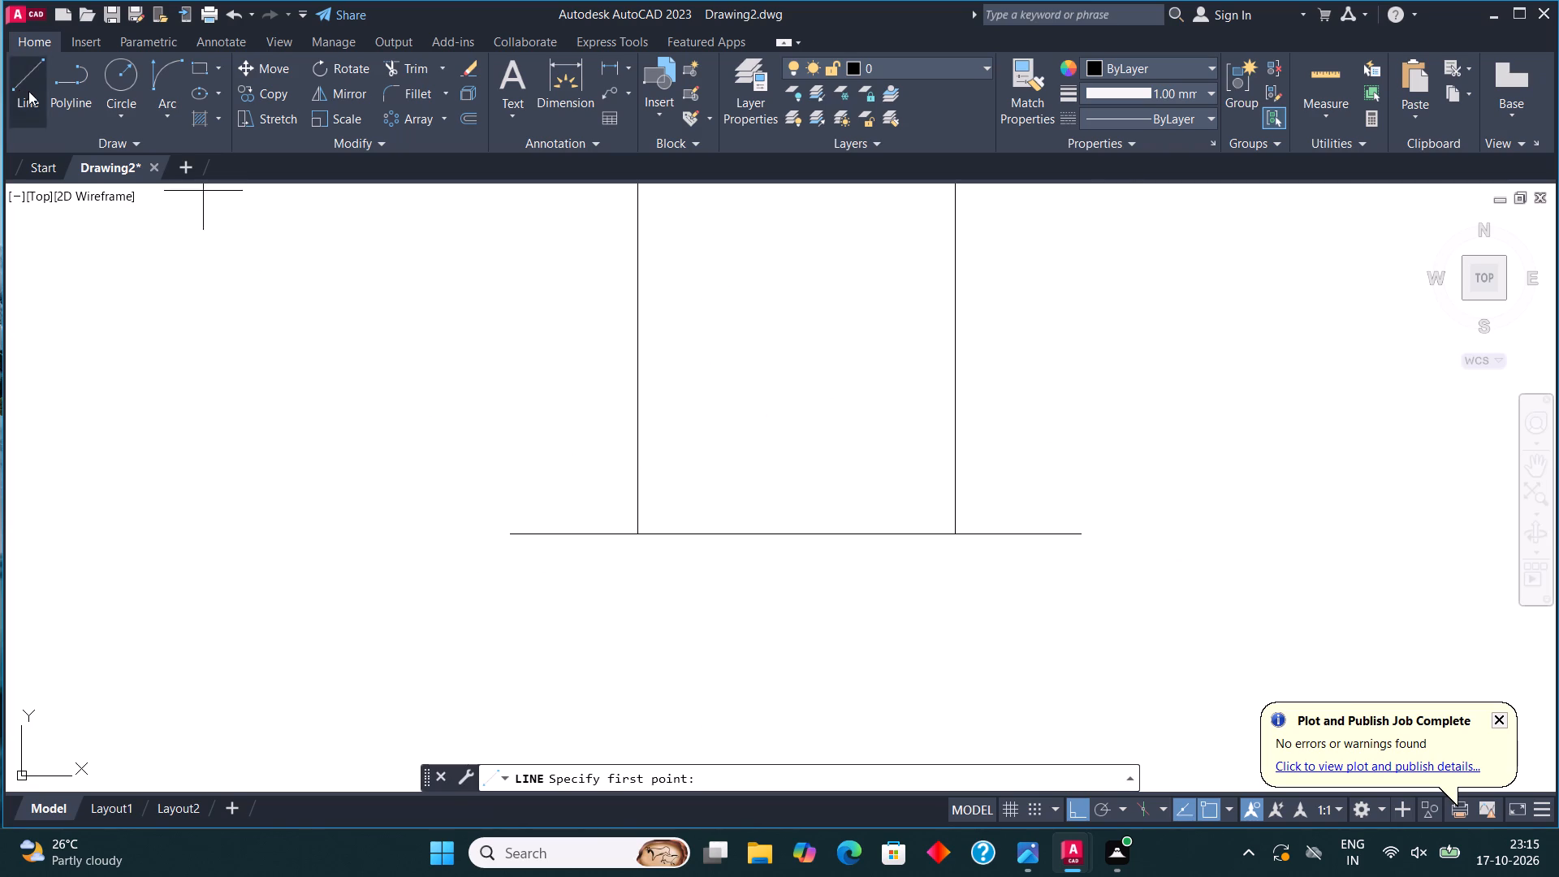
pyautogui.click(509, 530)
pyautogui.scroll(1, 512, 505)
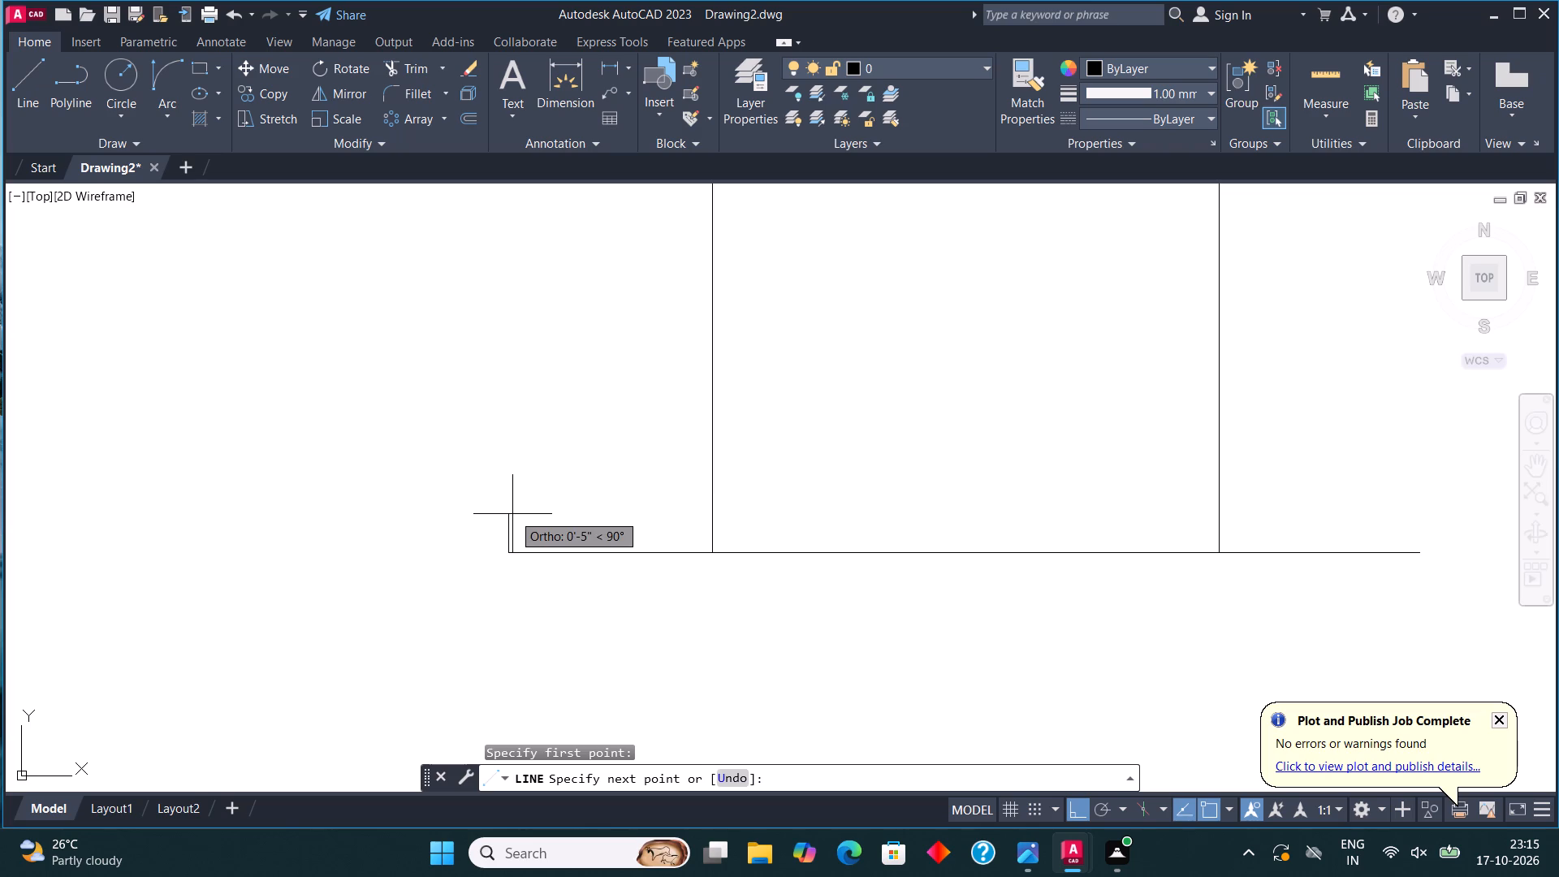
pyautogui.click(512, 514)
pyautogui.click(706, 516)
pyautogui.press('Escape')
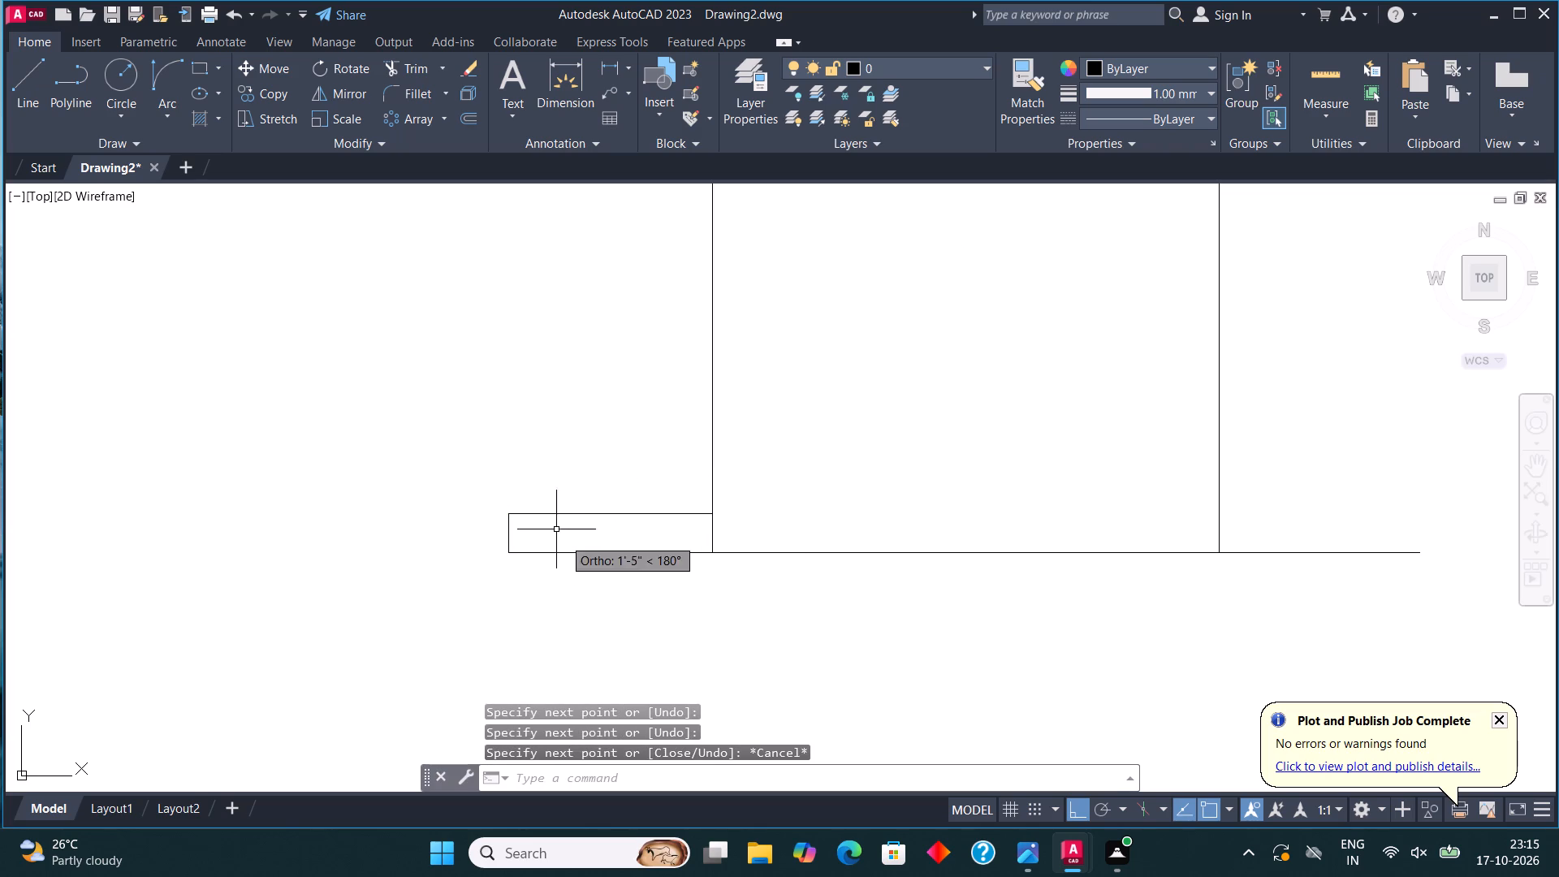
pyautogui.click(535, 532)
pyautogui.click(499, 495)
pyautogui.moveTo(680, 476); pyautogui.dragTo(397, 493, button='middle')
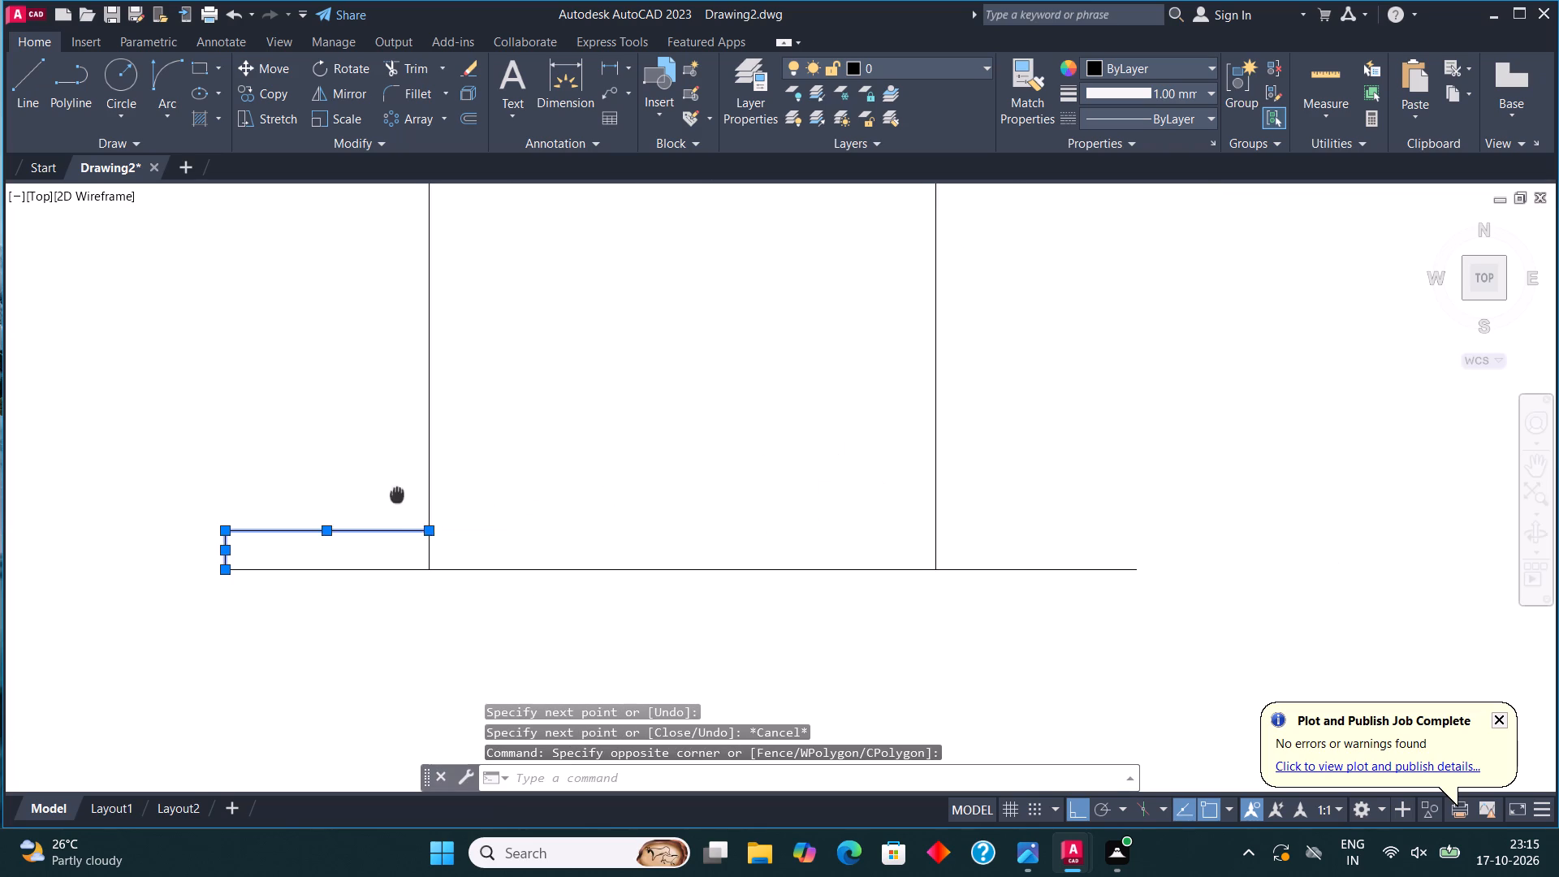
pyautogui.moveTo(397, 493); pyautogui.dragTo(395, 493, button='middle')
pyautogui.press('Escape')
# Draw the matching strip's top and end lines above the right baseline extension, level with the left strip.
pyautogui.click(32, 93)
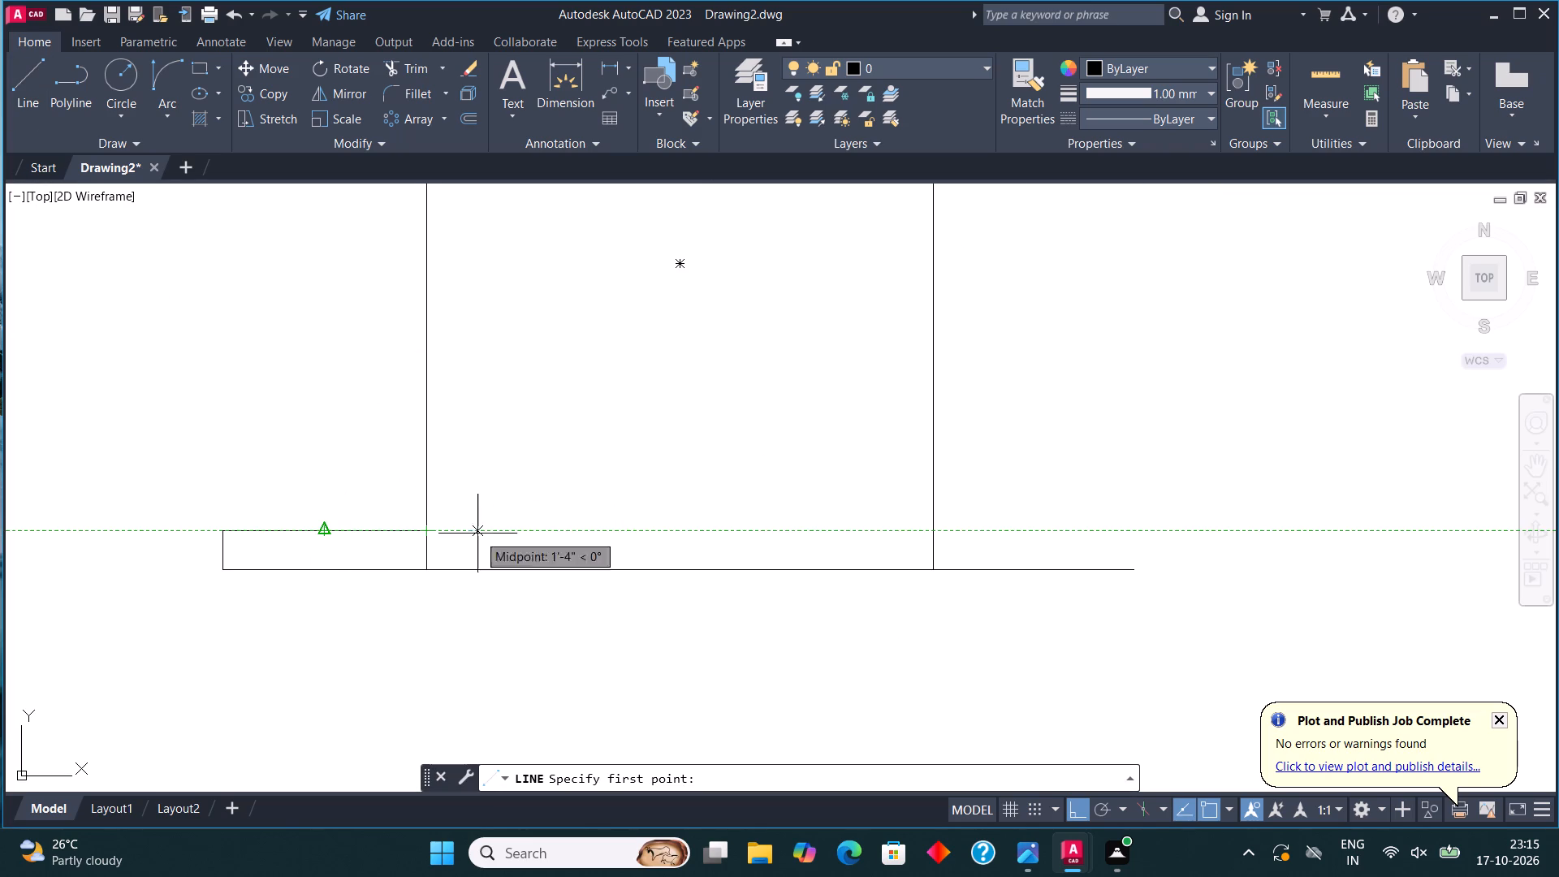
pyautogui.click(904, 531)
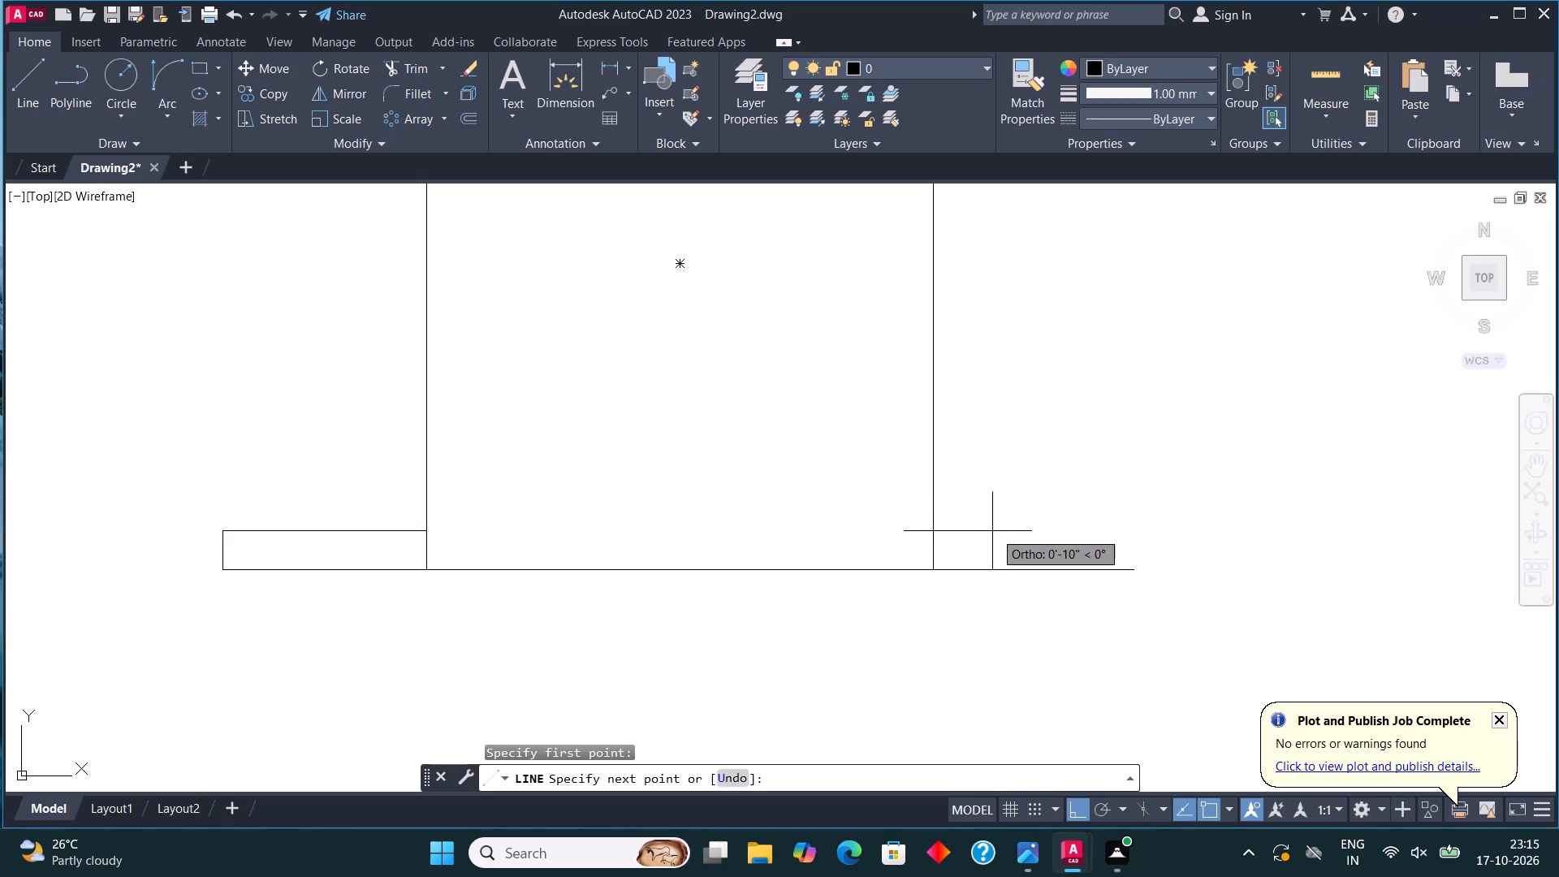
pyautogui.click(1095, 536)
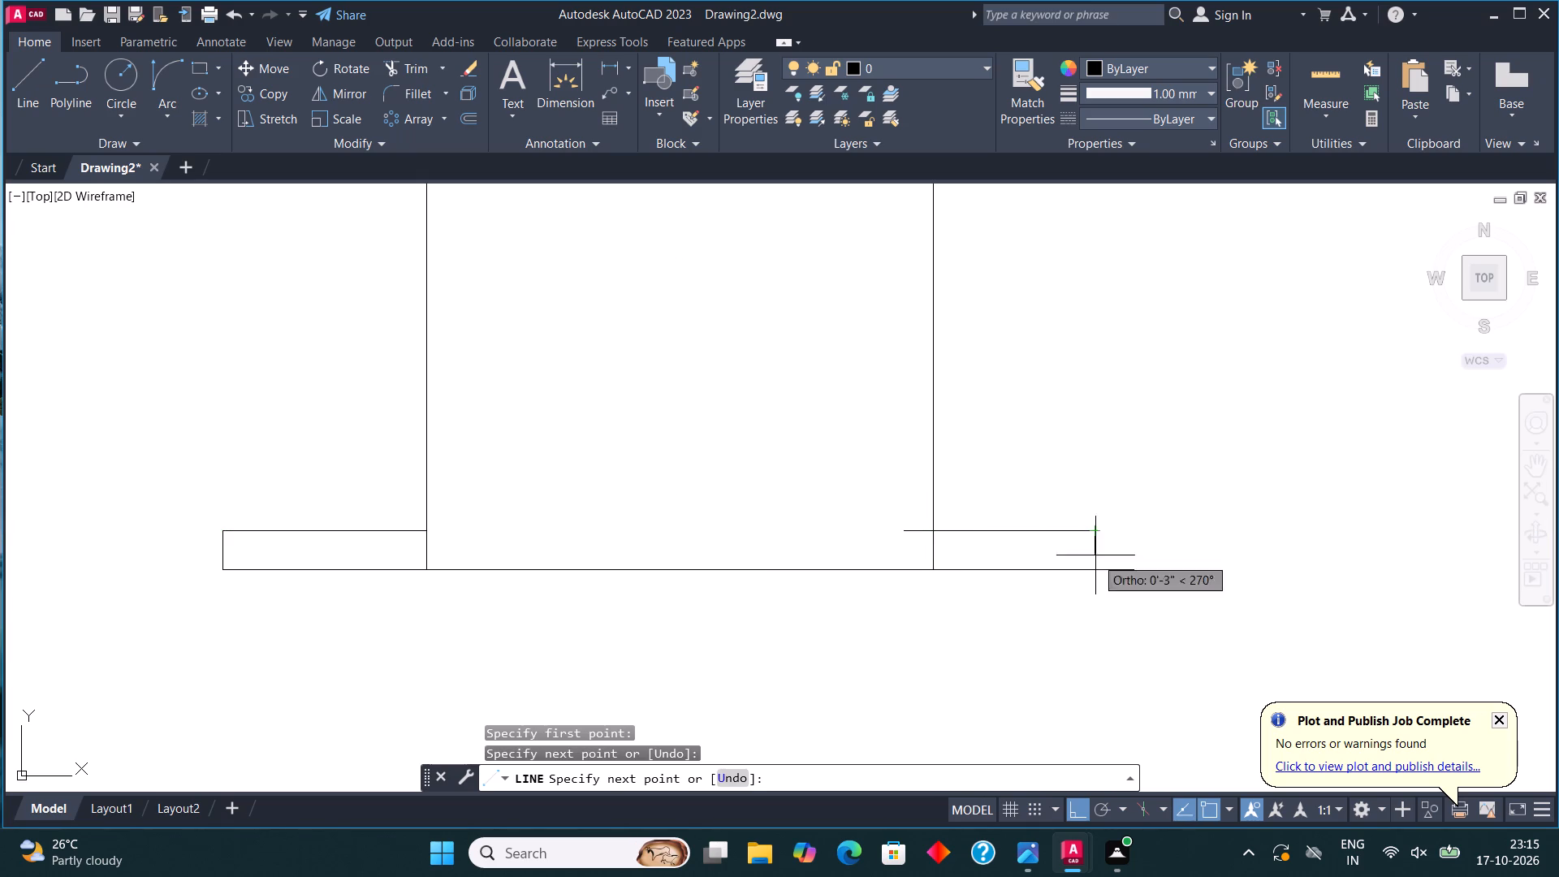
pyautogui.click(1095, 567)
pyautogui.press('Escape')
# Trim the part of the right strip's top line that runs inside the rectangle.
pyautogui.click(418, 67)
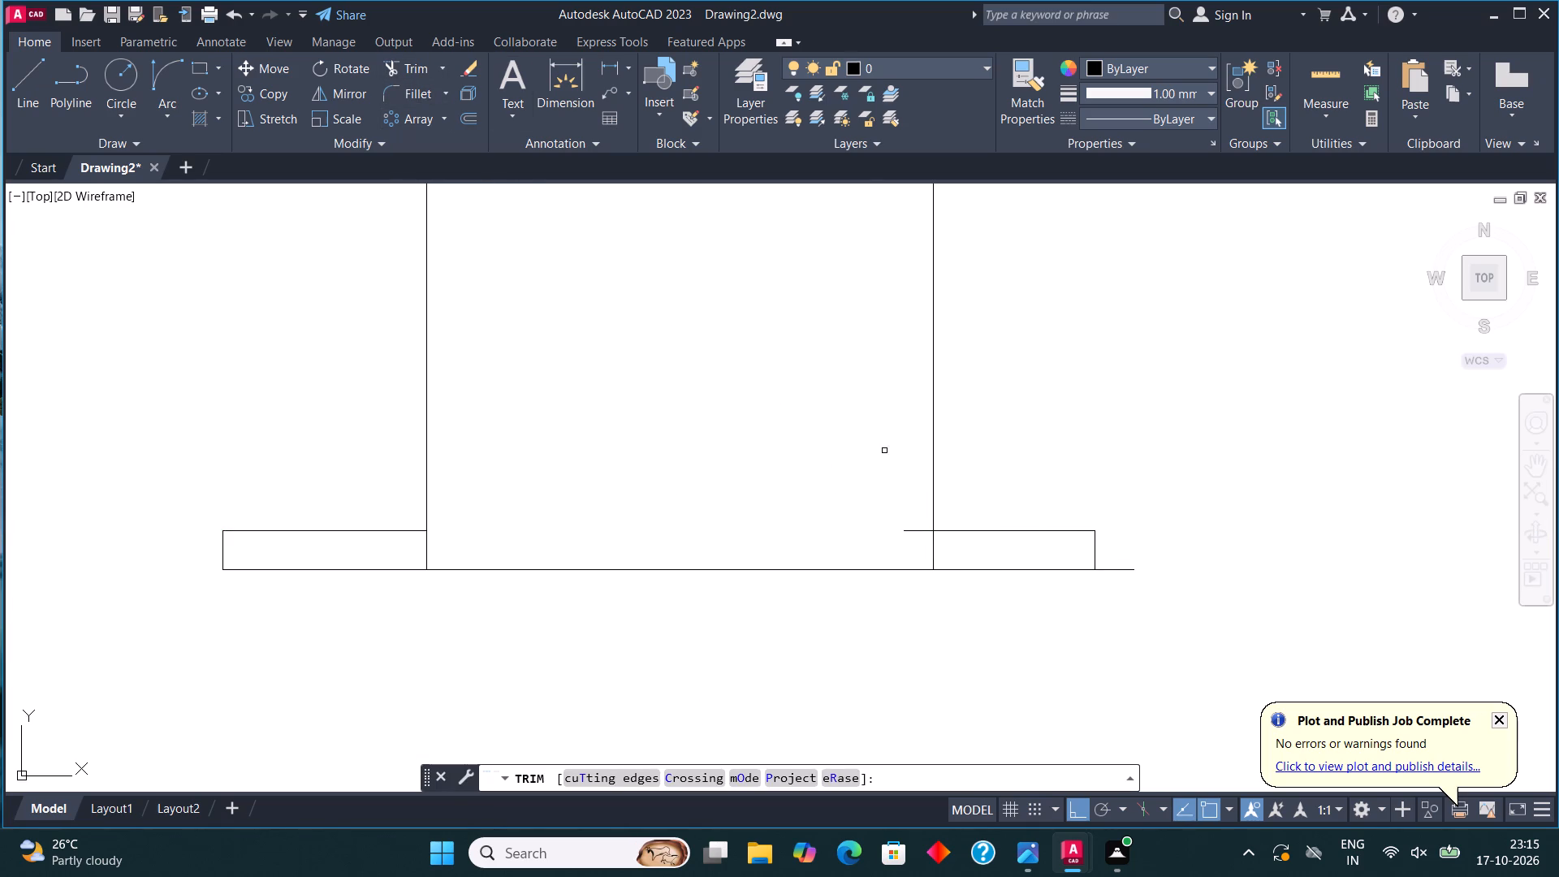
pyautogui.click(910, 534)
pyautogui.scroll(-2, 664, 618)
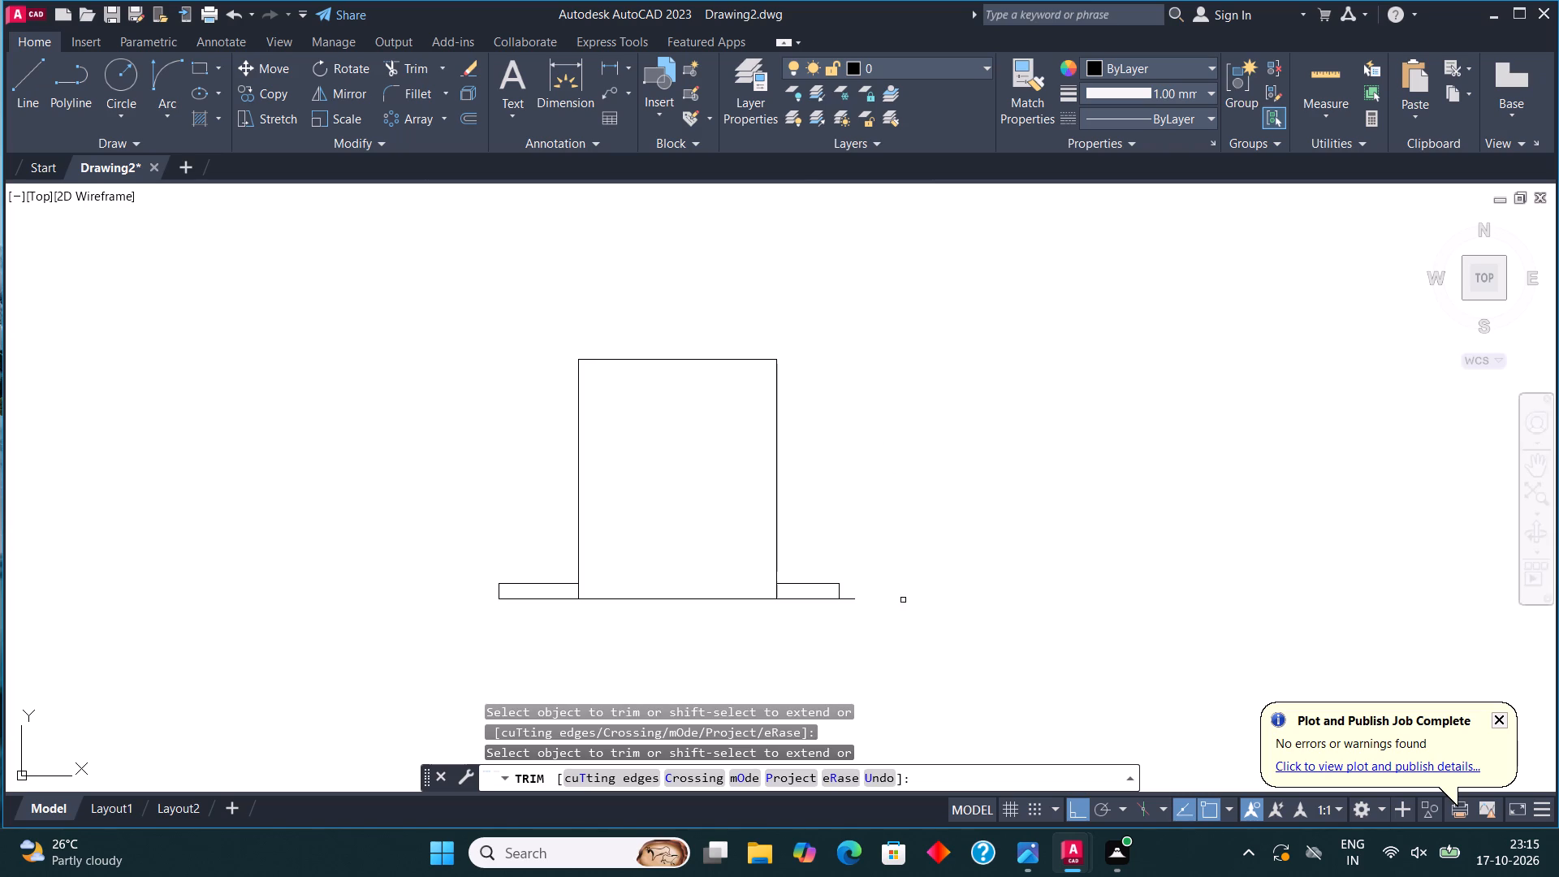
pyautogui.scroll(1, 945, 593)
pyautogui.scroll(2, 769, 611)
pyautogui.press('Escape')
# Shift the right strip's vertical end line outward along the baseline, close to the baseline's end.
pyautogui.click(786, 558)
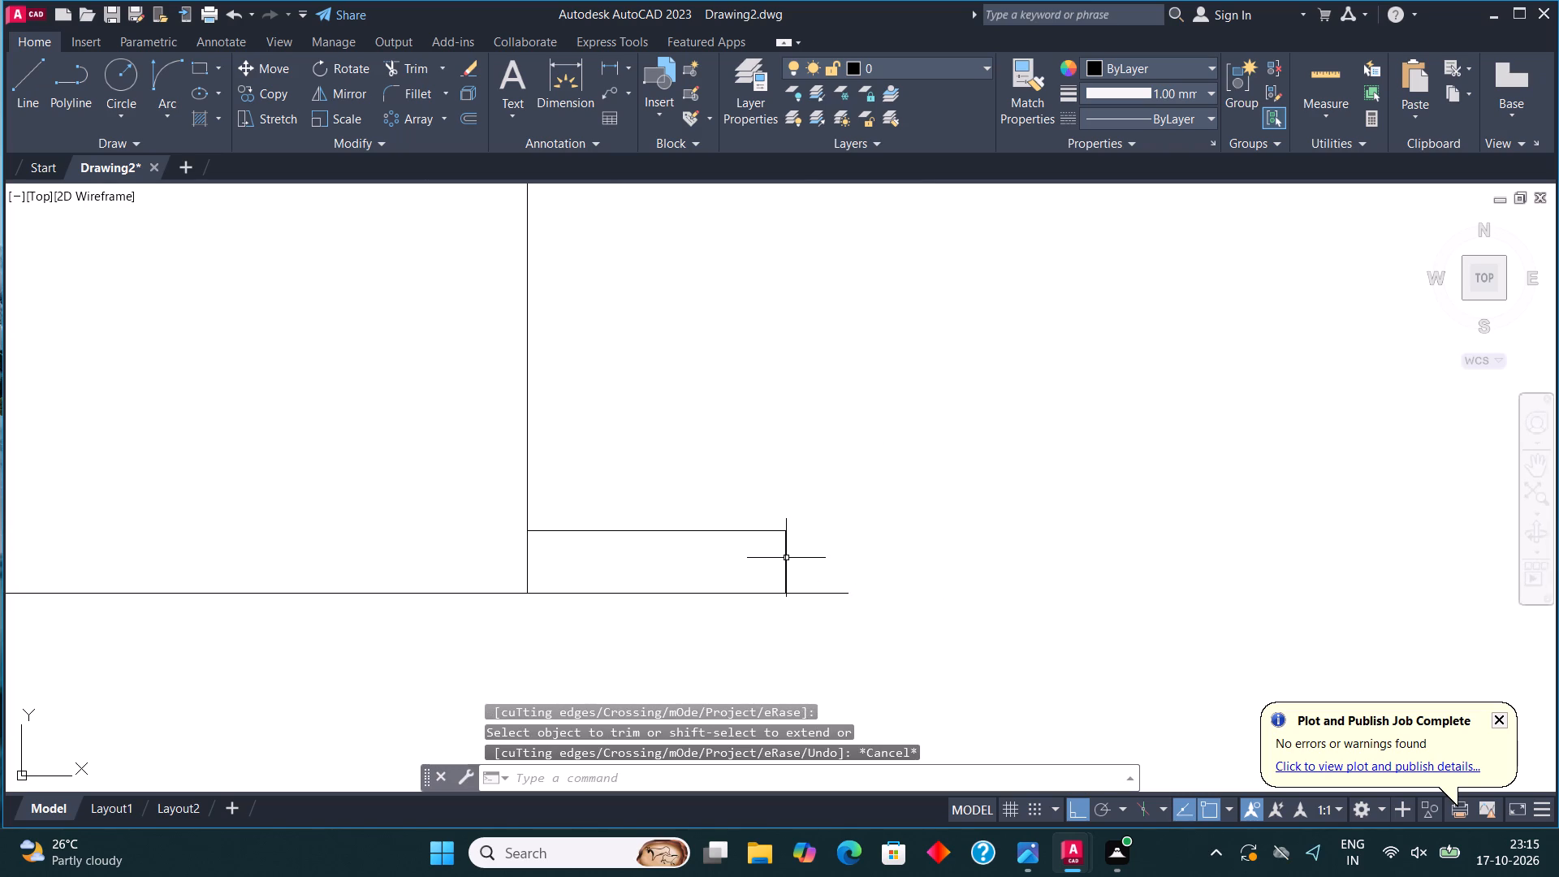
pyautogui.click(789, 561)
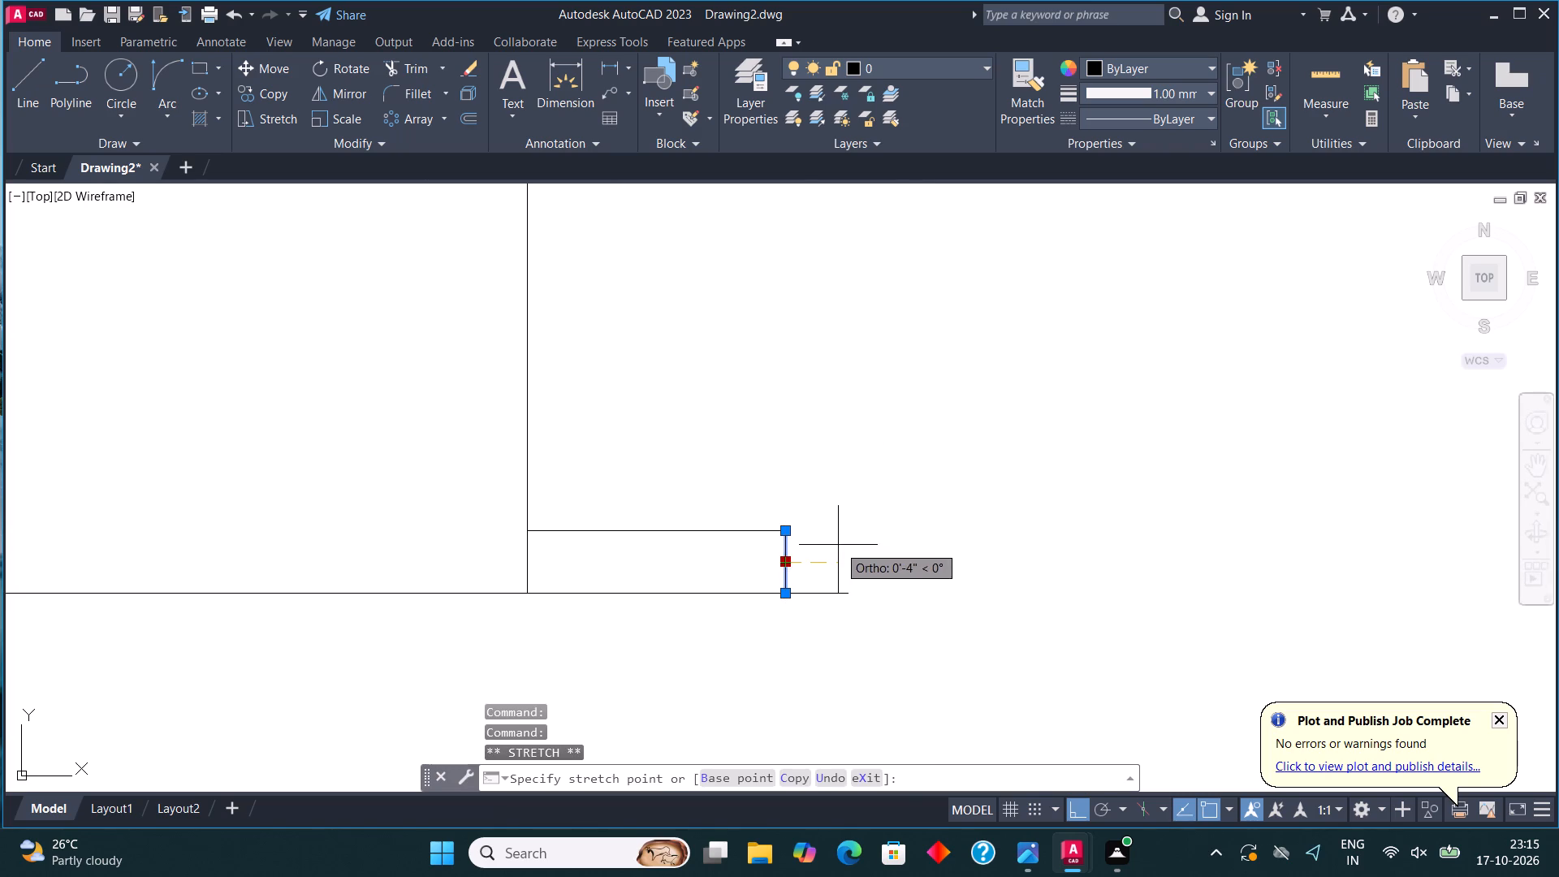
pyautogui.press('F8')
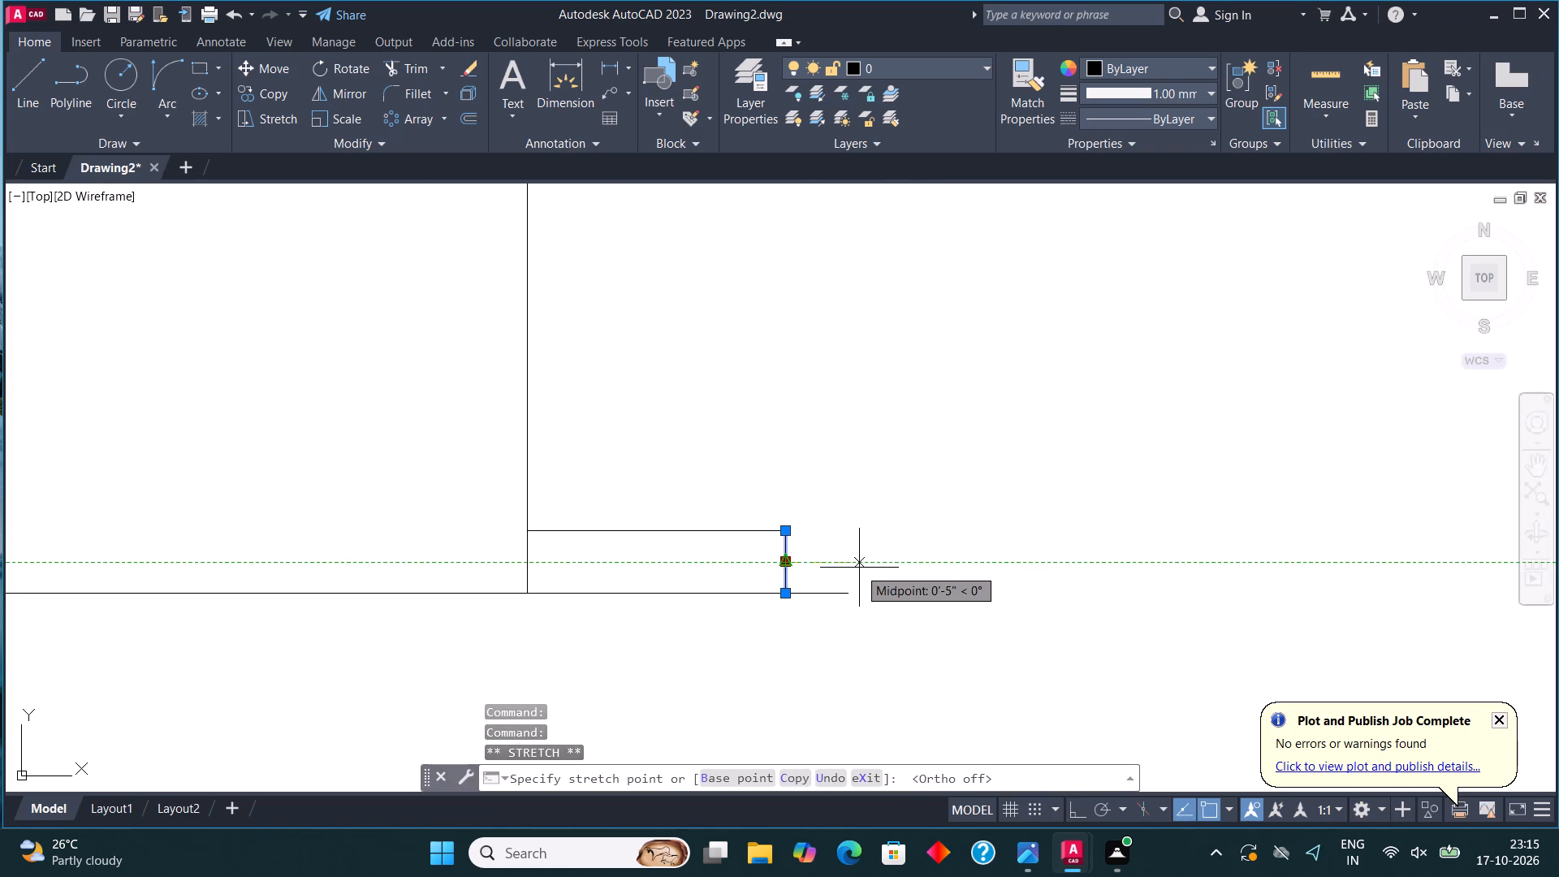
pyautogui.click(829, 563)
pyautogui.press('F8')
pyautogui.scroll(-3, 992, 416)
pyautogui.scroll(3, 905, 457)
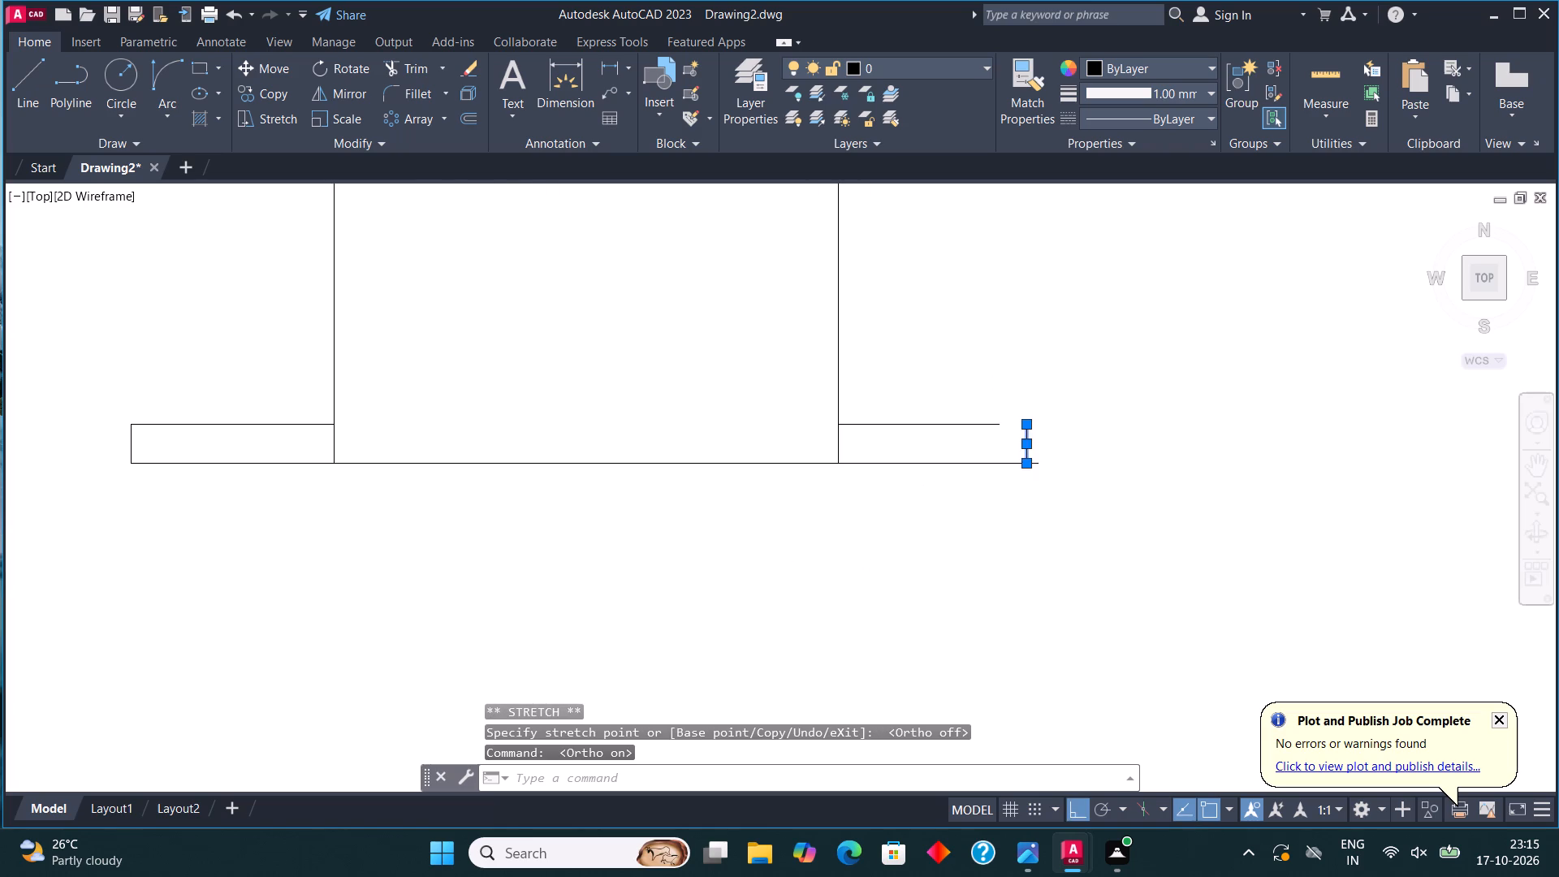
pyautogui.press('Escape')
pyautogui.scroll(-3, 905, 463)
pyautogui.scroll(2, 940, 444)
pyautogui.moveTo(939, 444); pyautogui.dragTo(923, 499, button='middle')
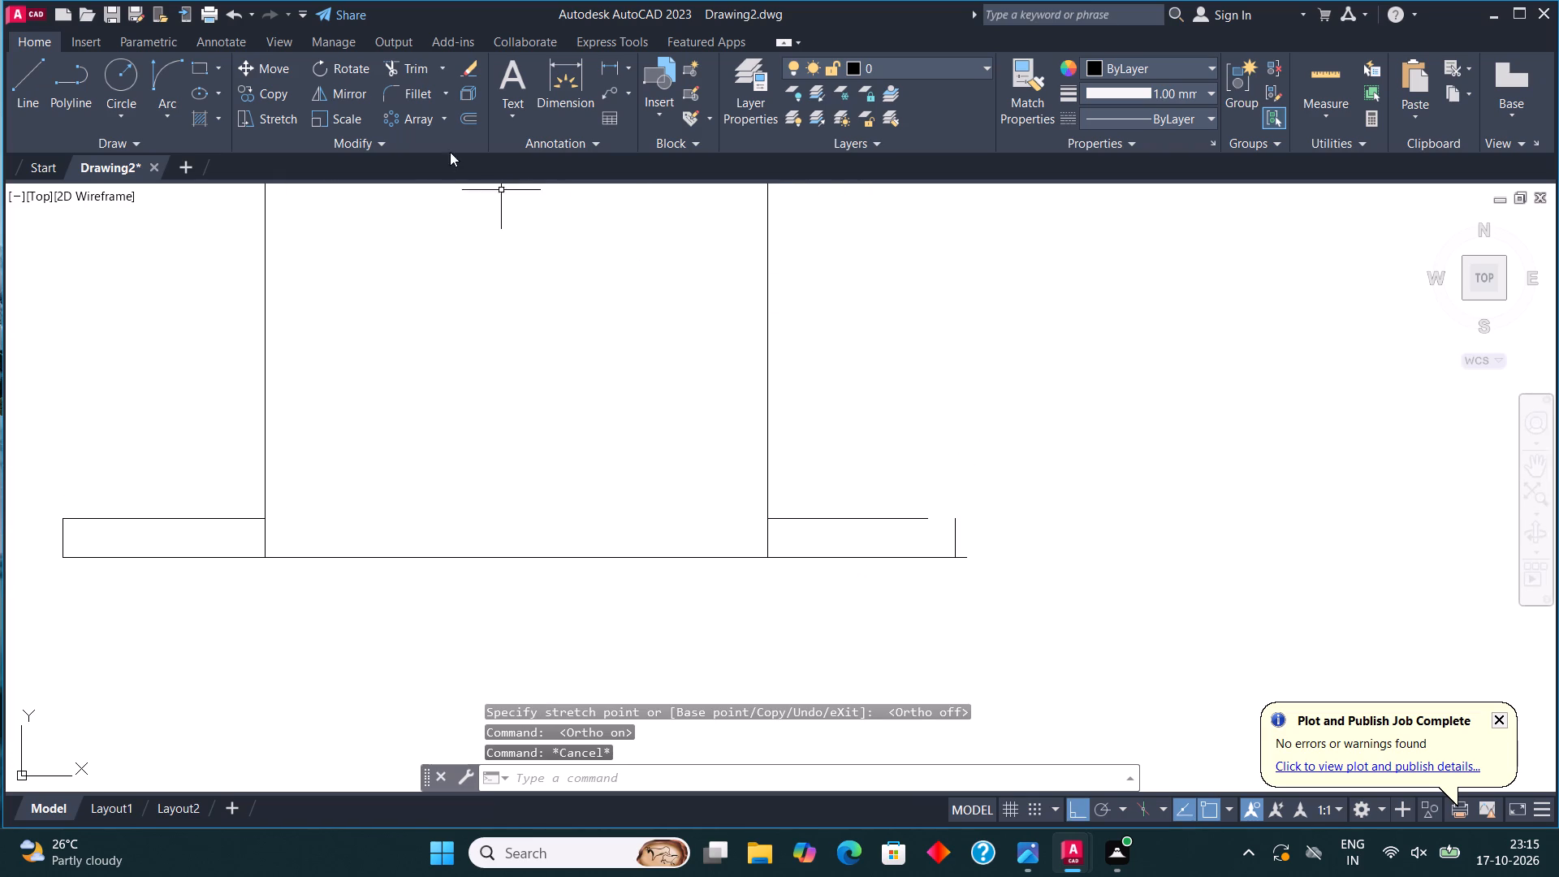
# Fillet the right strip's top line and its vertical end line into a square corner.
pyautogui.click(417, 93)
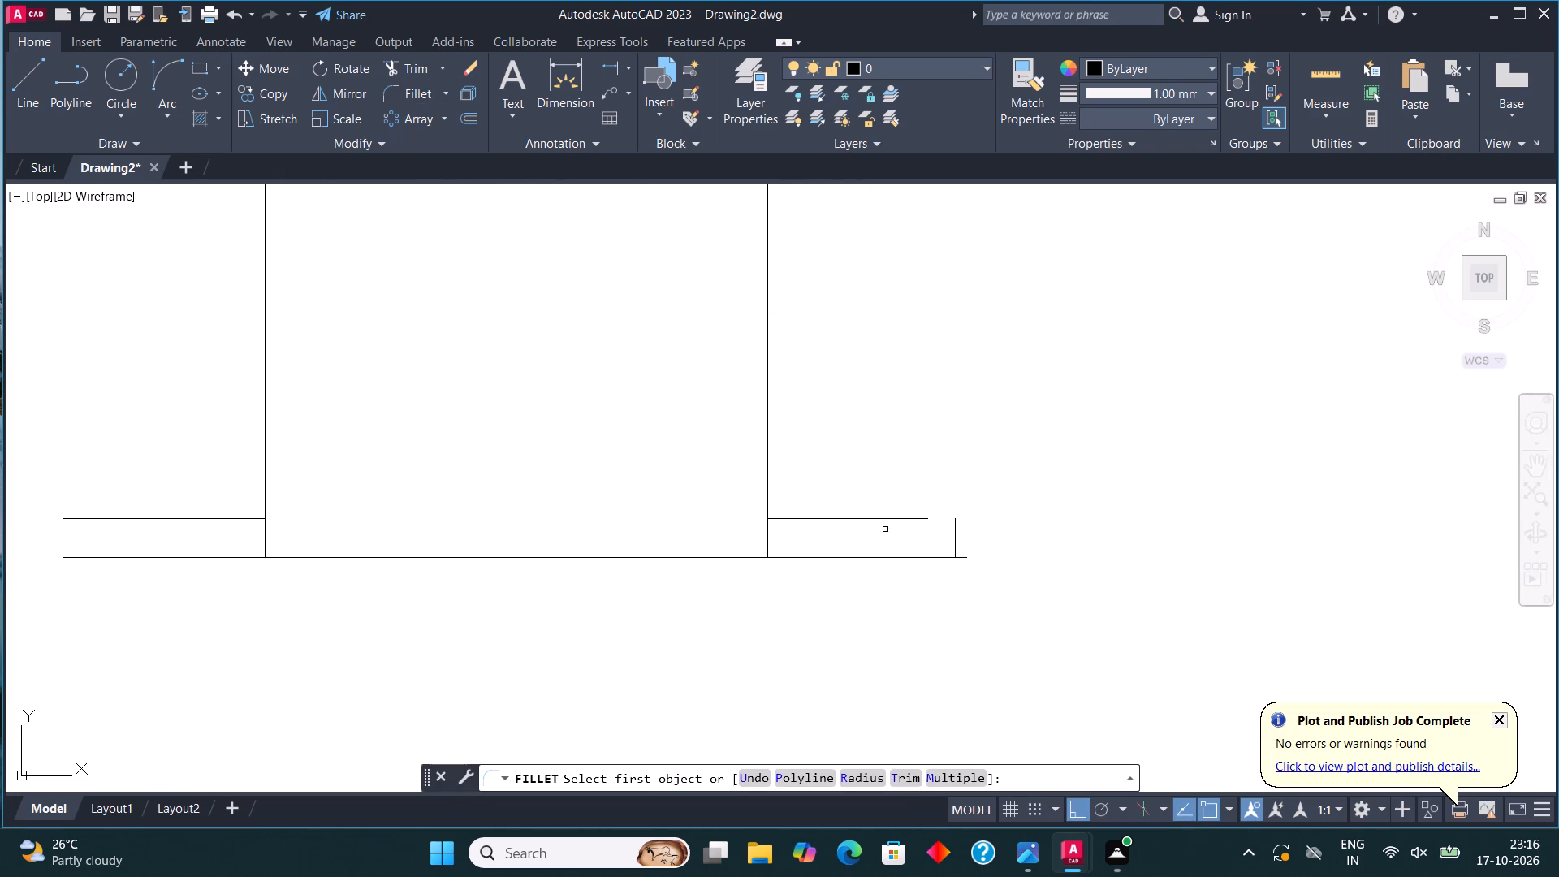
pyautogui.click(885, 512)
pyautogui.click(890, 516)
pyautogui.click(957, 533)
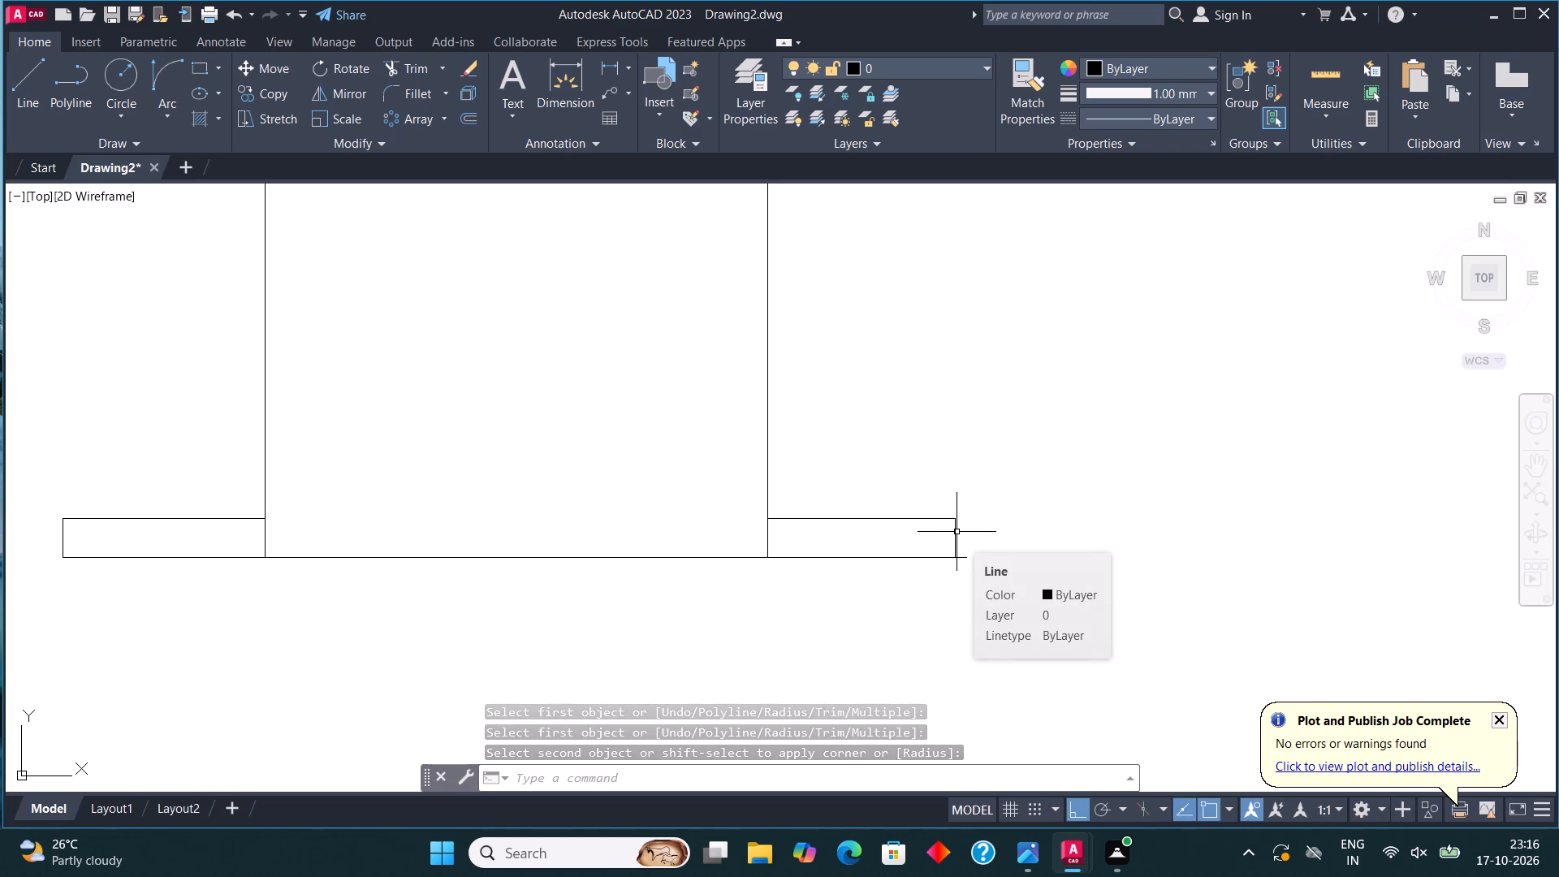
# Trim the short piece of baseline projecting beyond the right strip's end line.
pyautogui.scroll(-3, 958, 551)
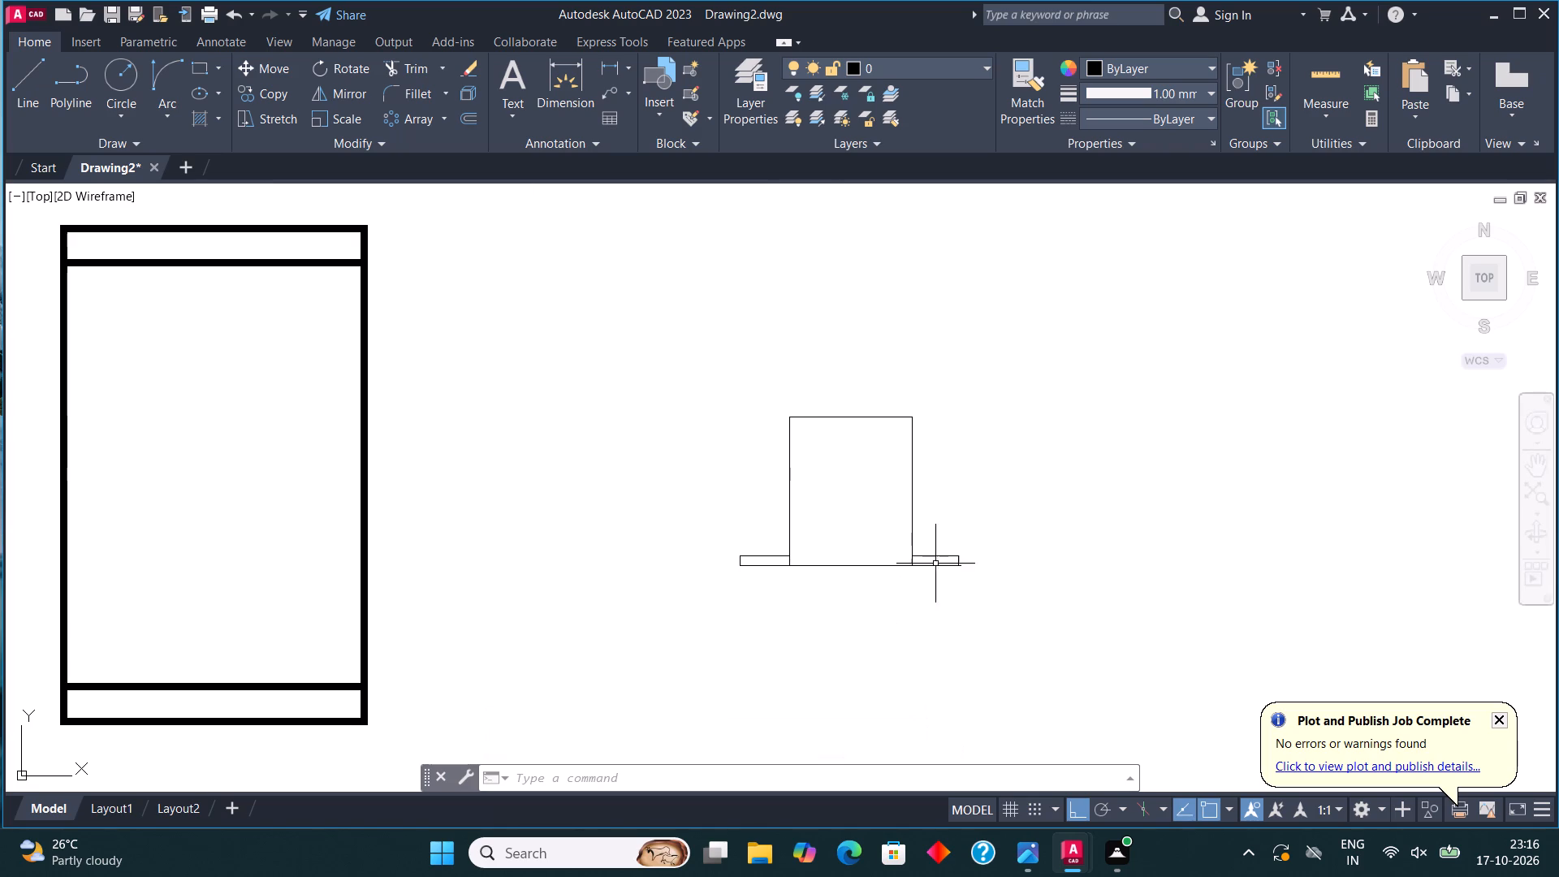
pyautogui.scroll(4, 971, 568)
pyautogui.click(427, 64)
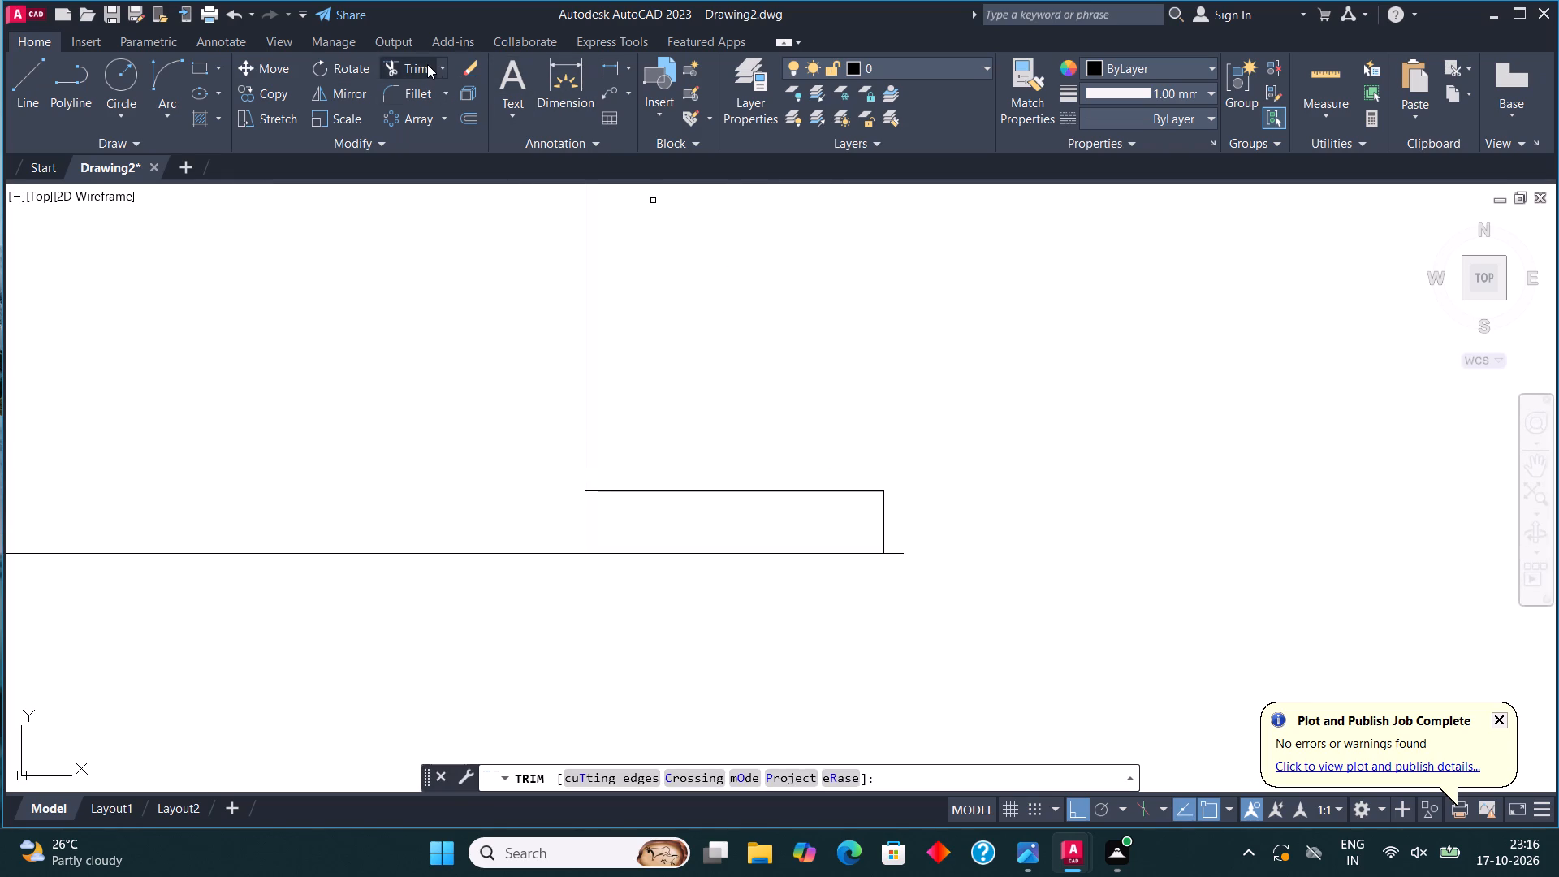
pyautogui.moveTo(894, 569); pyautogui.dragTo(894, 556)
pyautogui.click(899, 509)
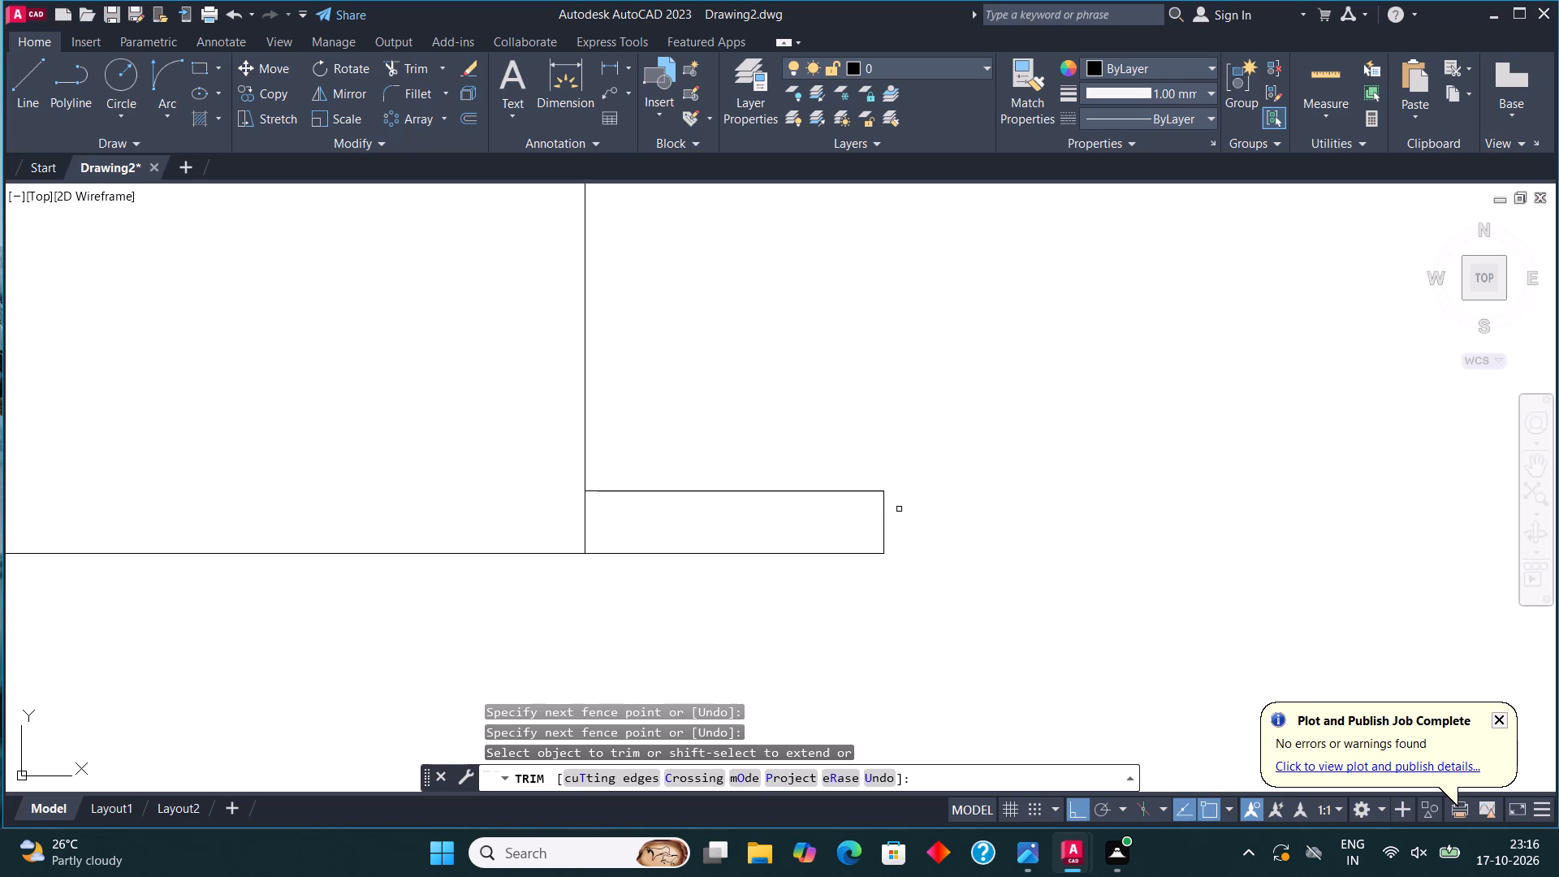
pyautogui.scroll(-2, 853, 548)
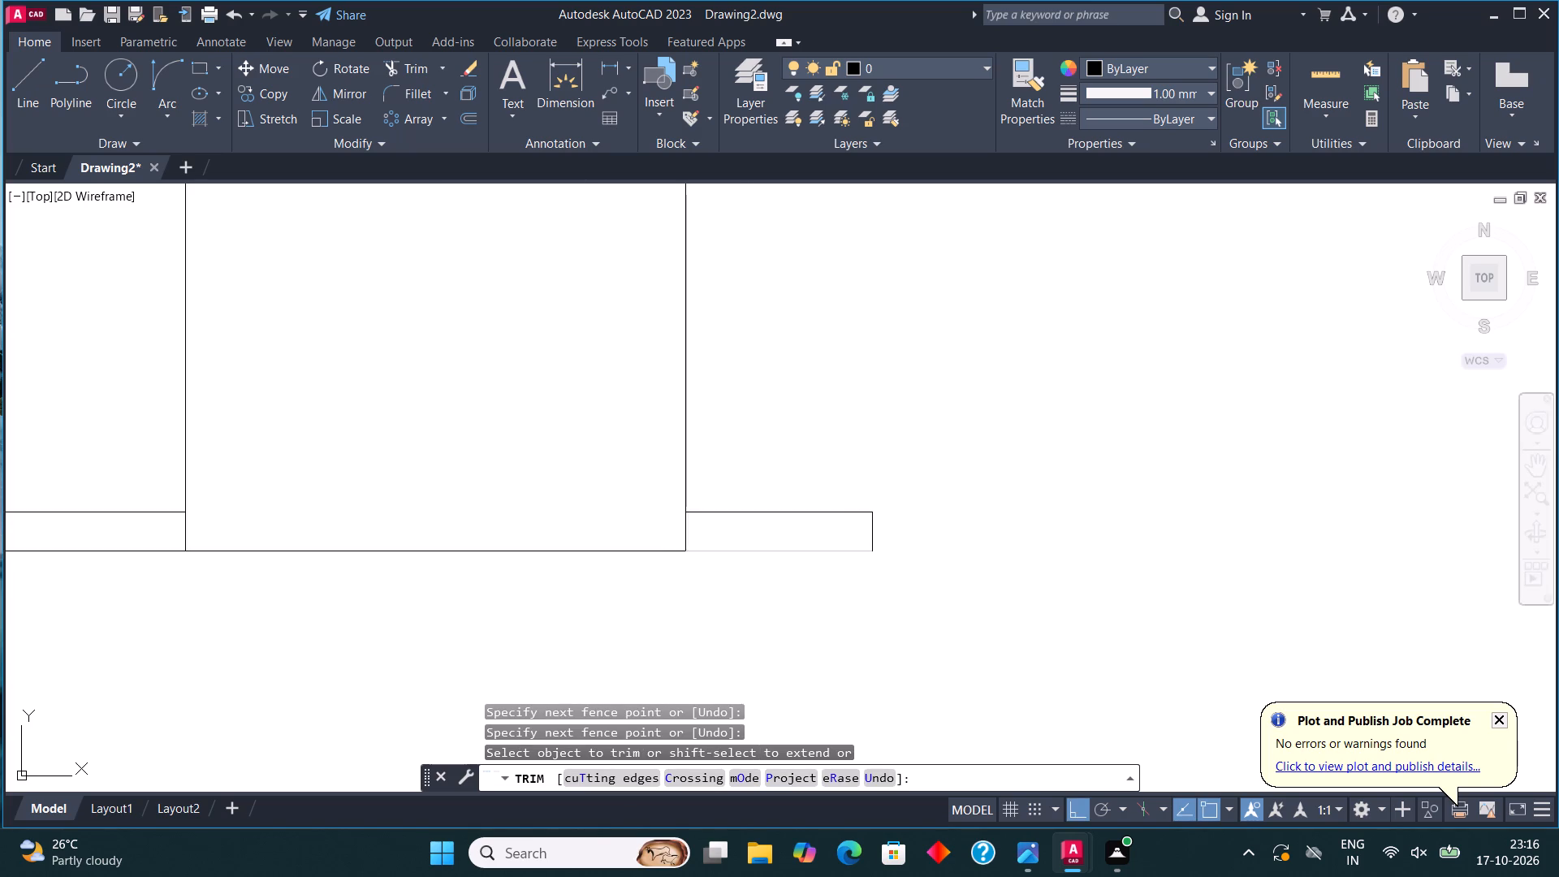
pyautogui.scroll(-2, 853, 566)
pyautogui.press('Escape')
# Draw a tall narrow rectangle standing on the middle of the large rectangle's top edge.
pyautogui.moveTo(819, 412); pyautogui.dragTo(814, 578, button='middle')
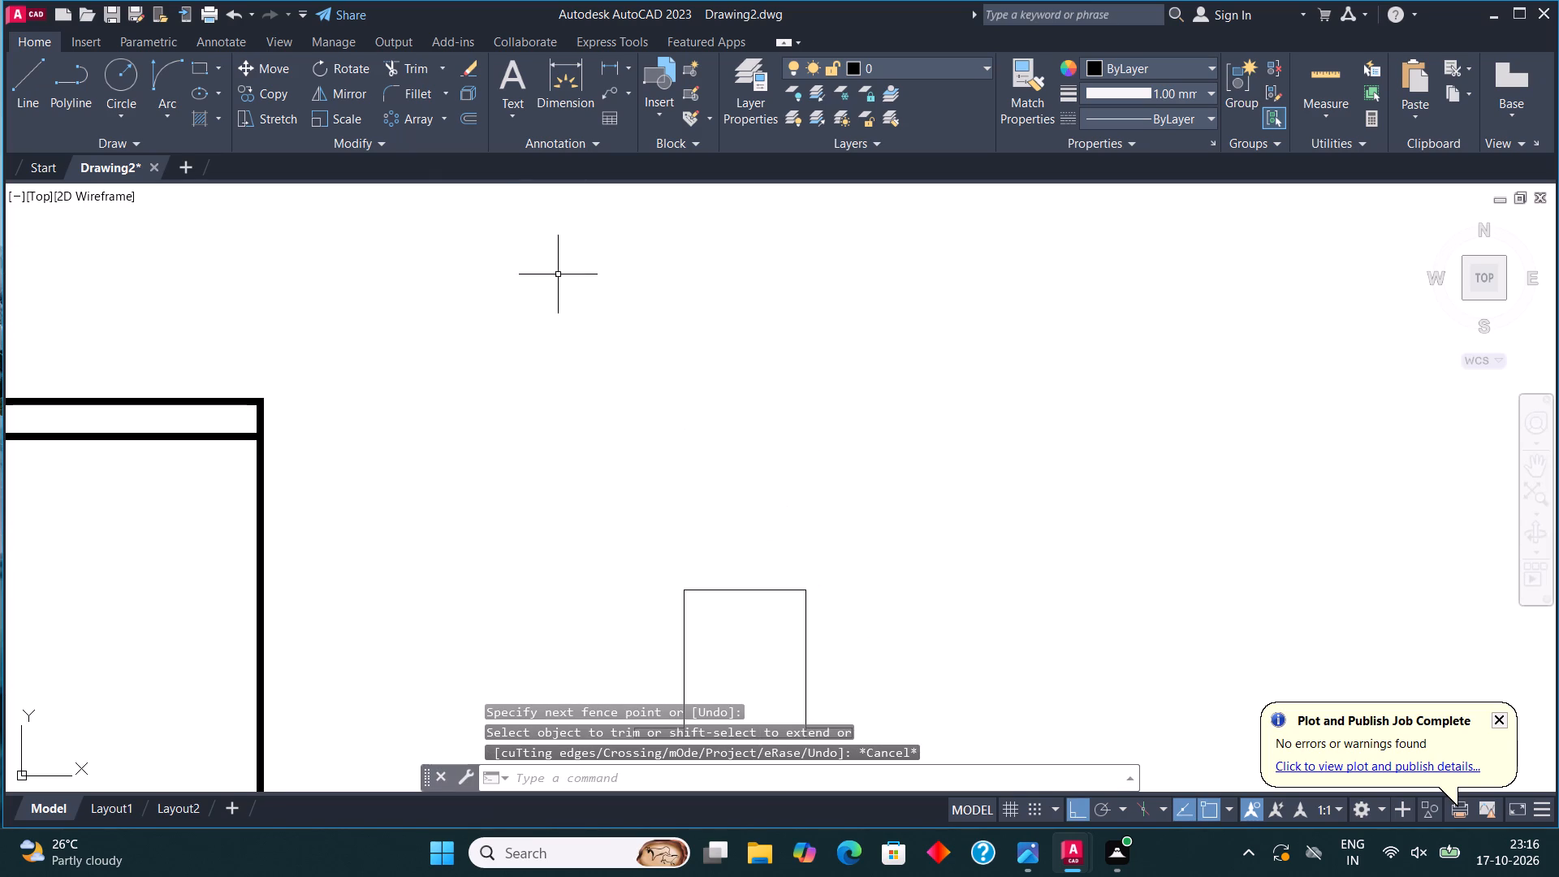
pyautogui.click(199, 57)
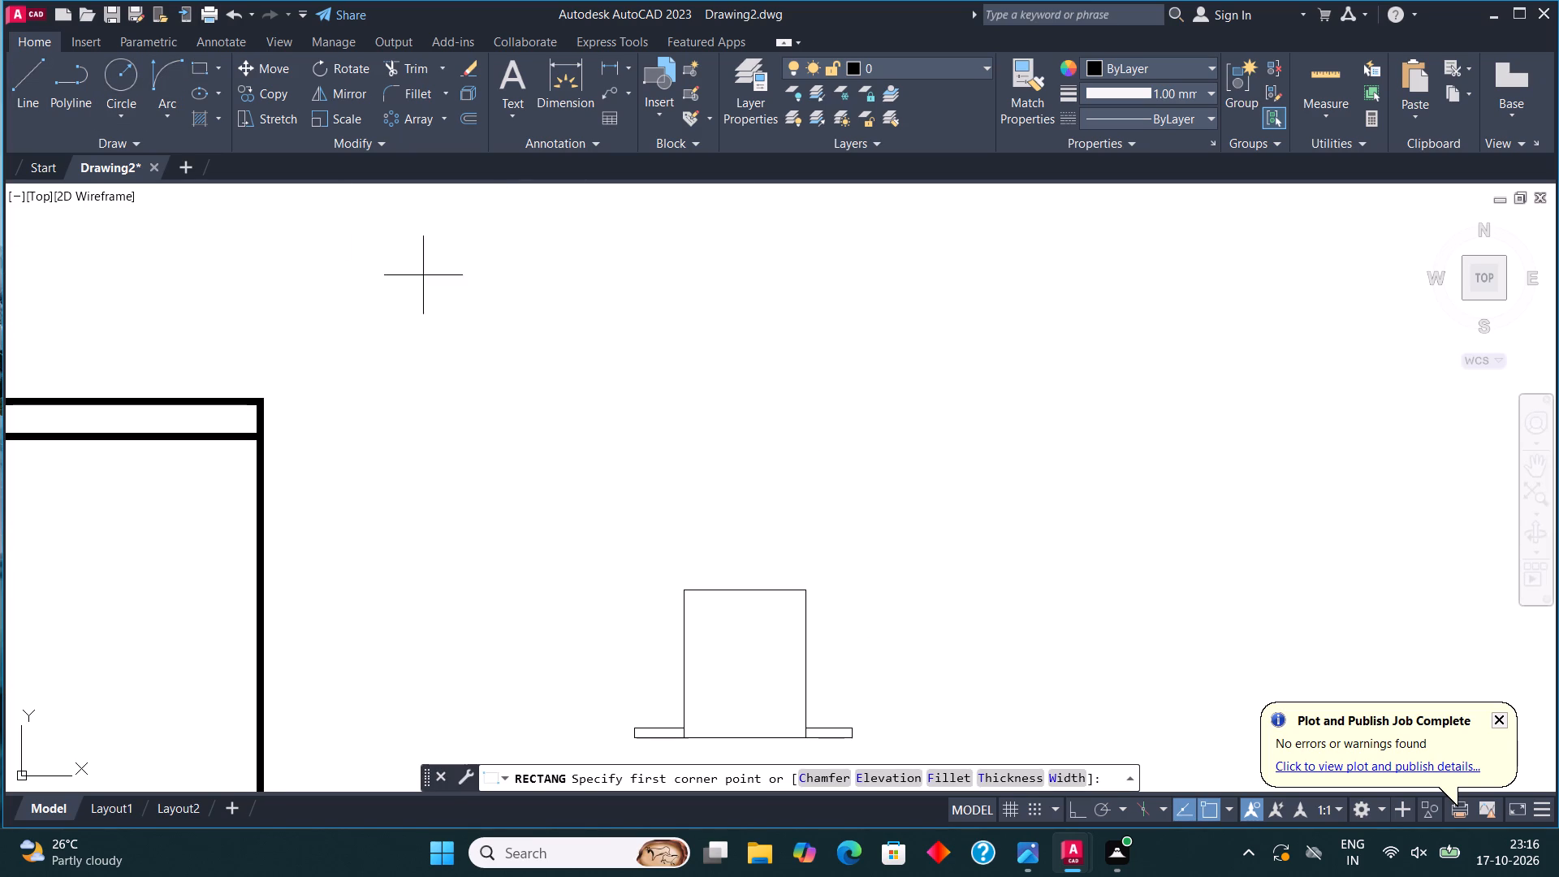
pyautogui.click(726, 586)
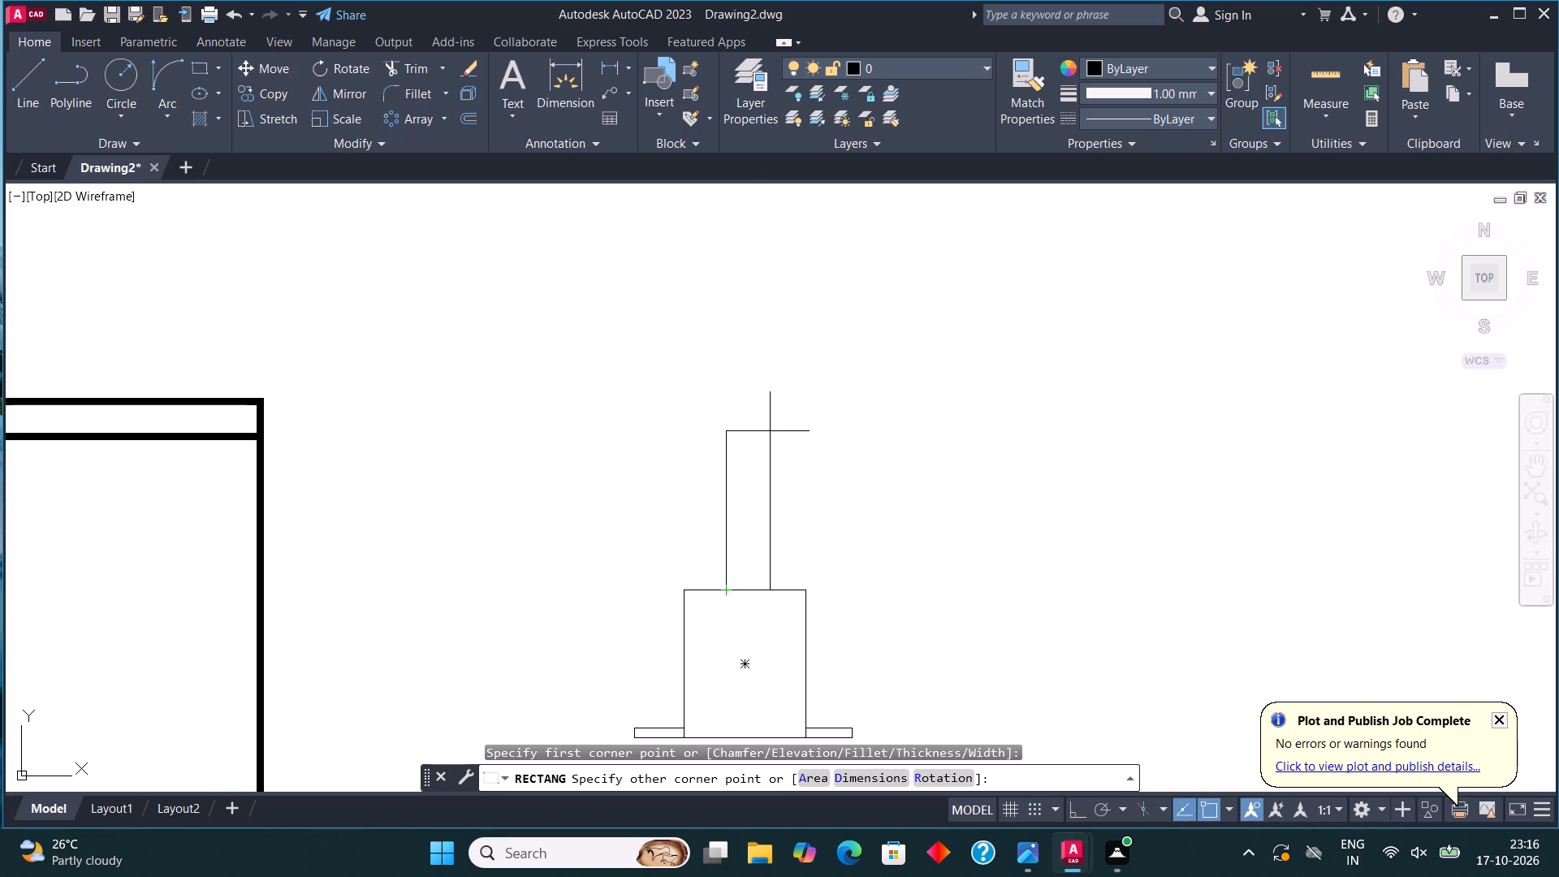
pyautogui.click(763, 437)
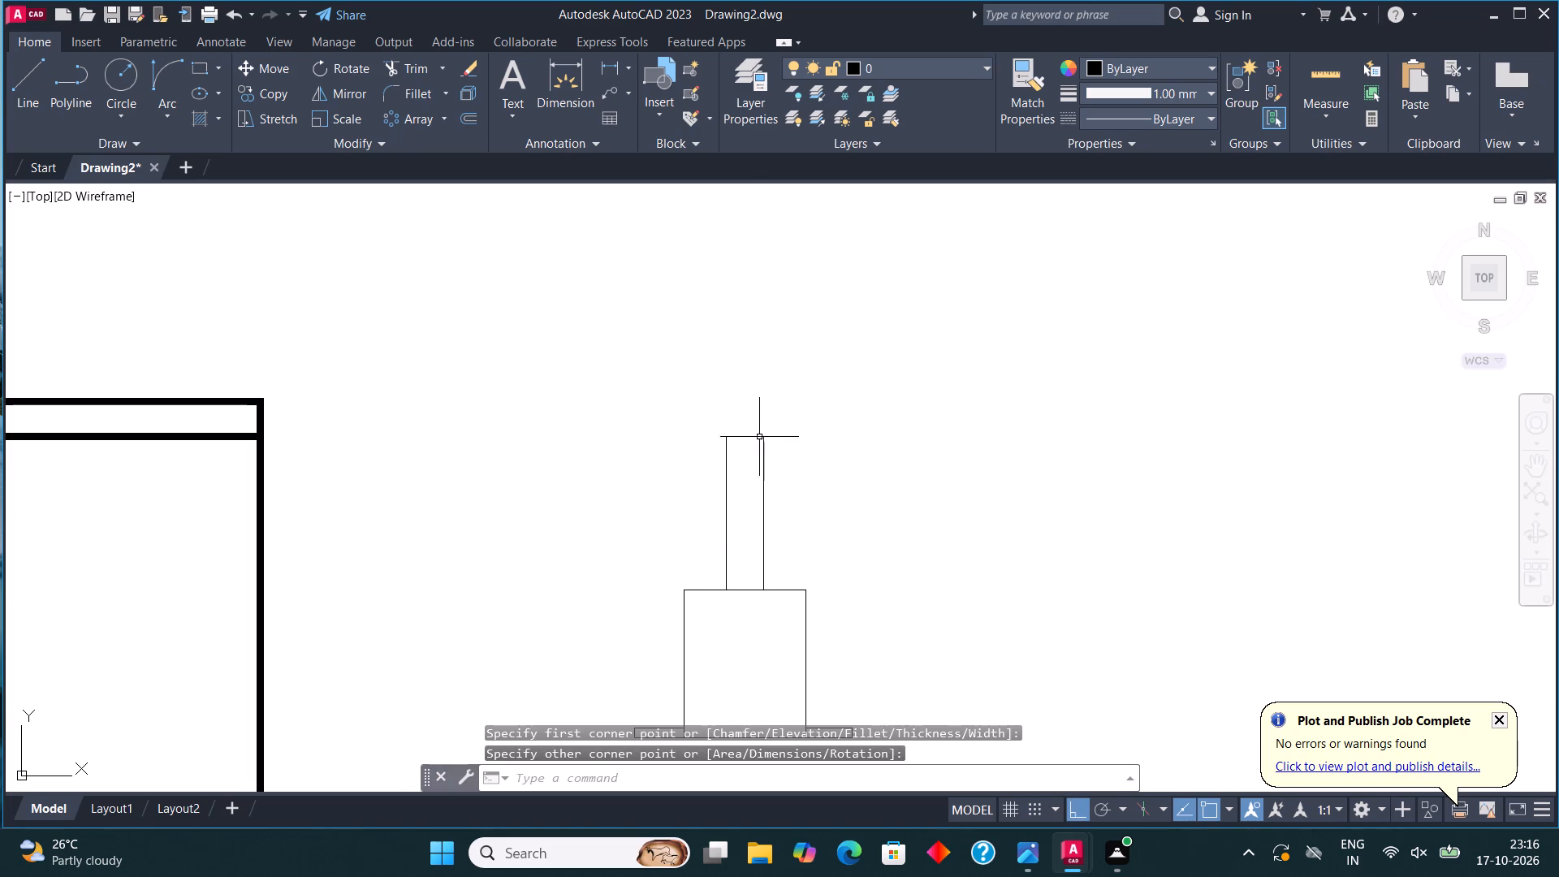
# Draw a second tall narrow rectangle of the same width on top of the existing narrow rectangle.
pyautogui.click(192, 71)
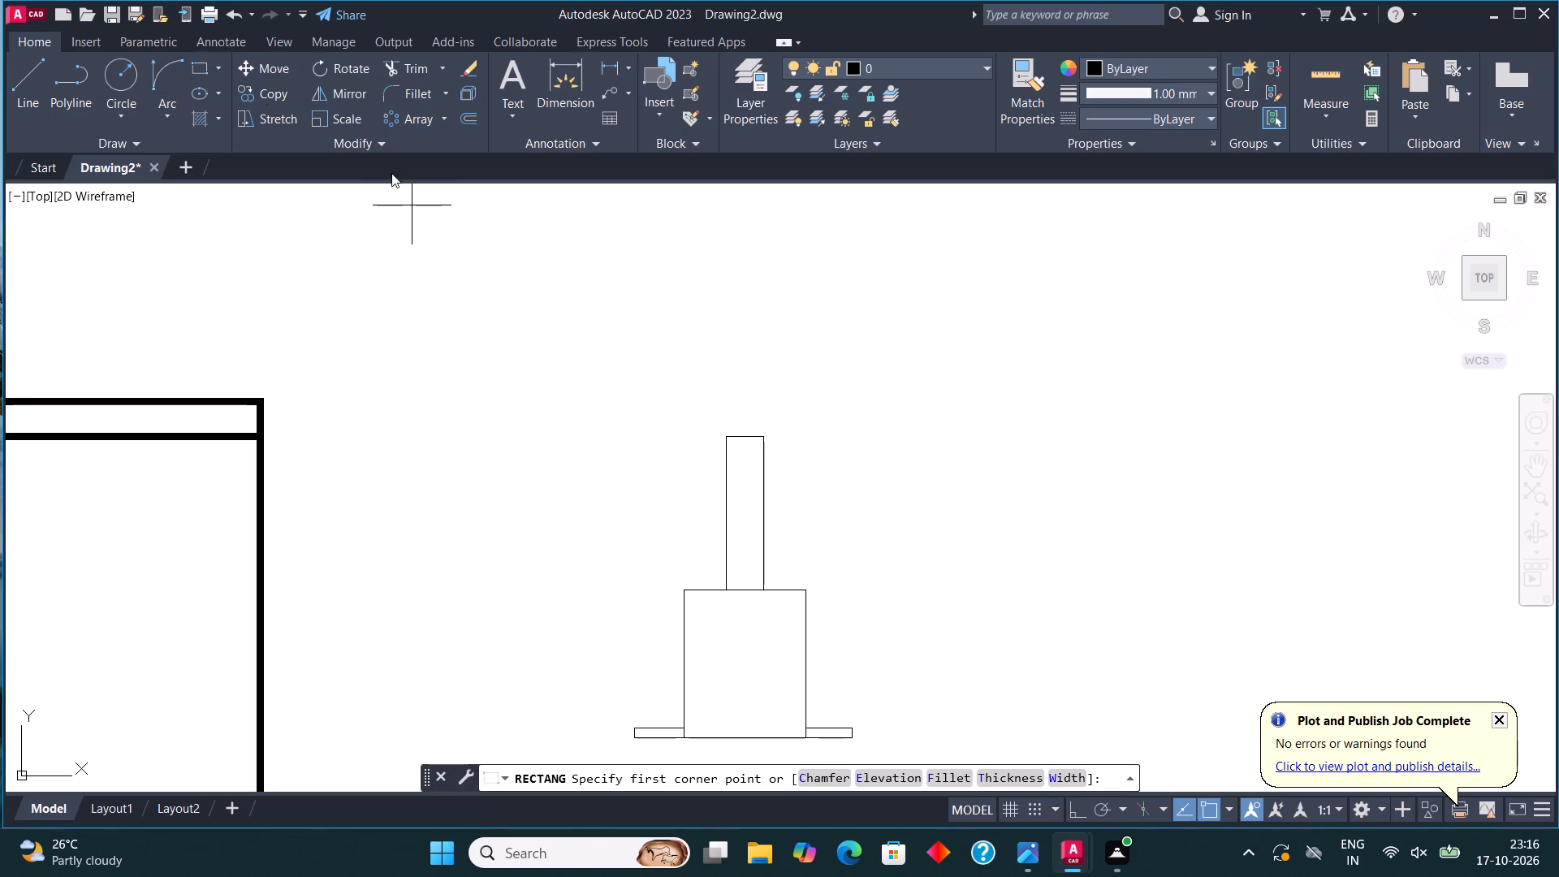
pyautogui.click(723, 433)
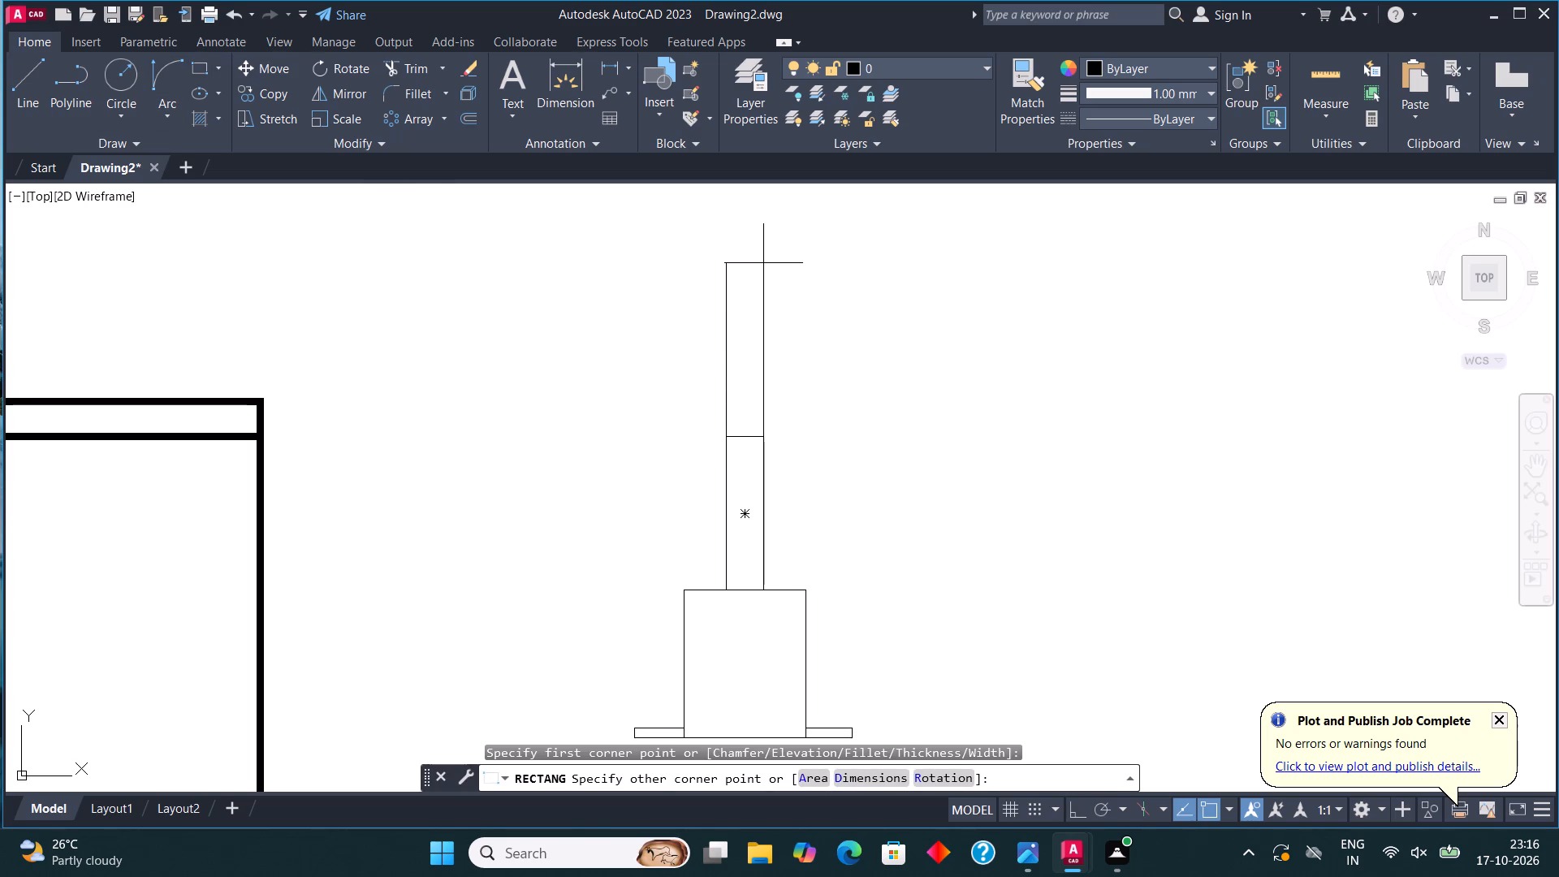
pyautogui.click(763, 263)
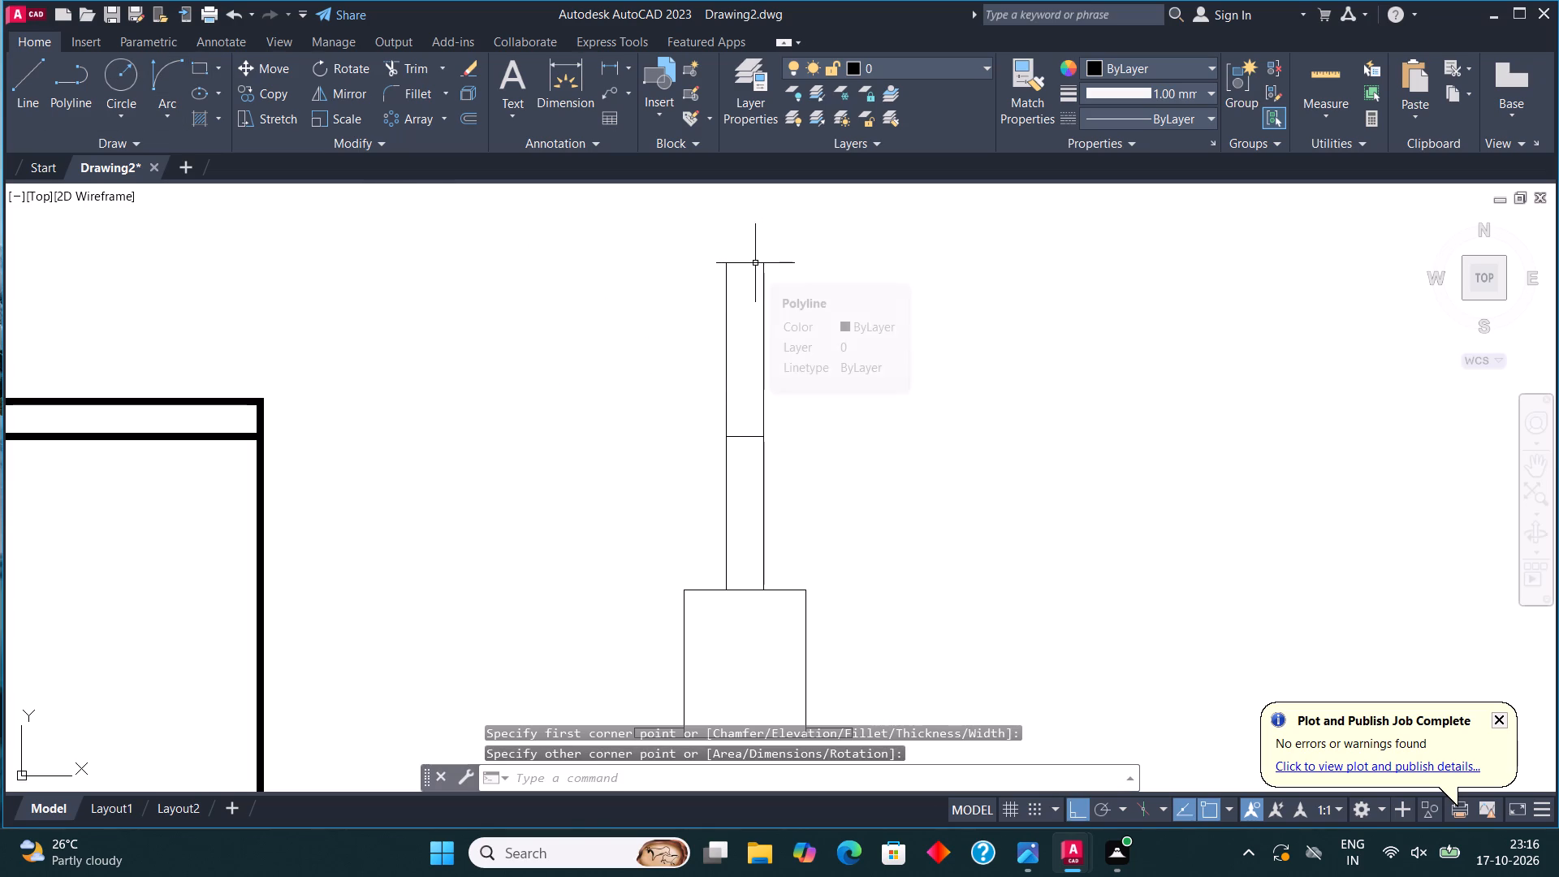
# Draw a vertical centre line through the upper narrow rectangle, from its bottom edge to its top edge.
pyautogui.moveTo(746, 272); pyautogui.dragTo(708, 340, button='middle')
pyautogui.click(32, 76)
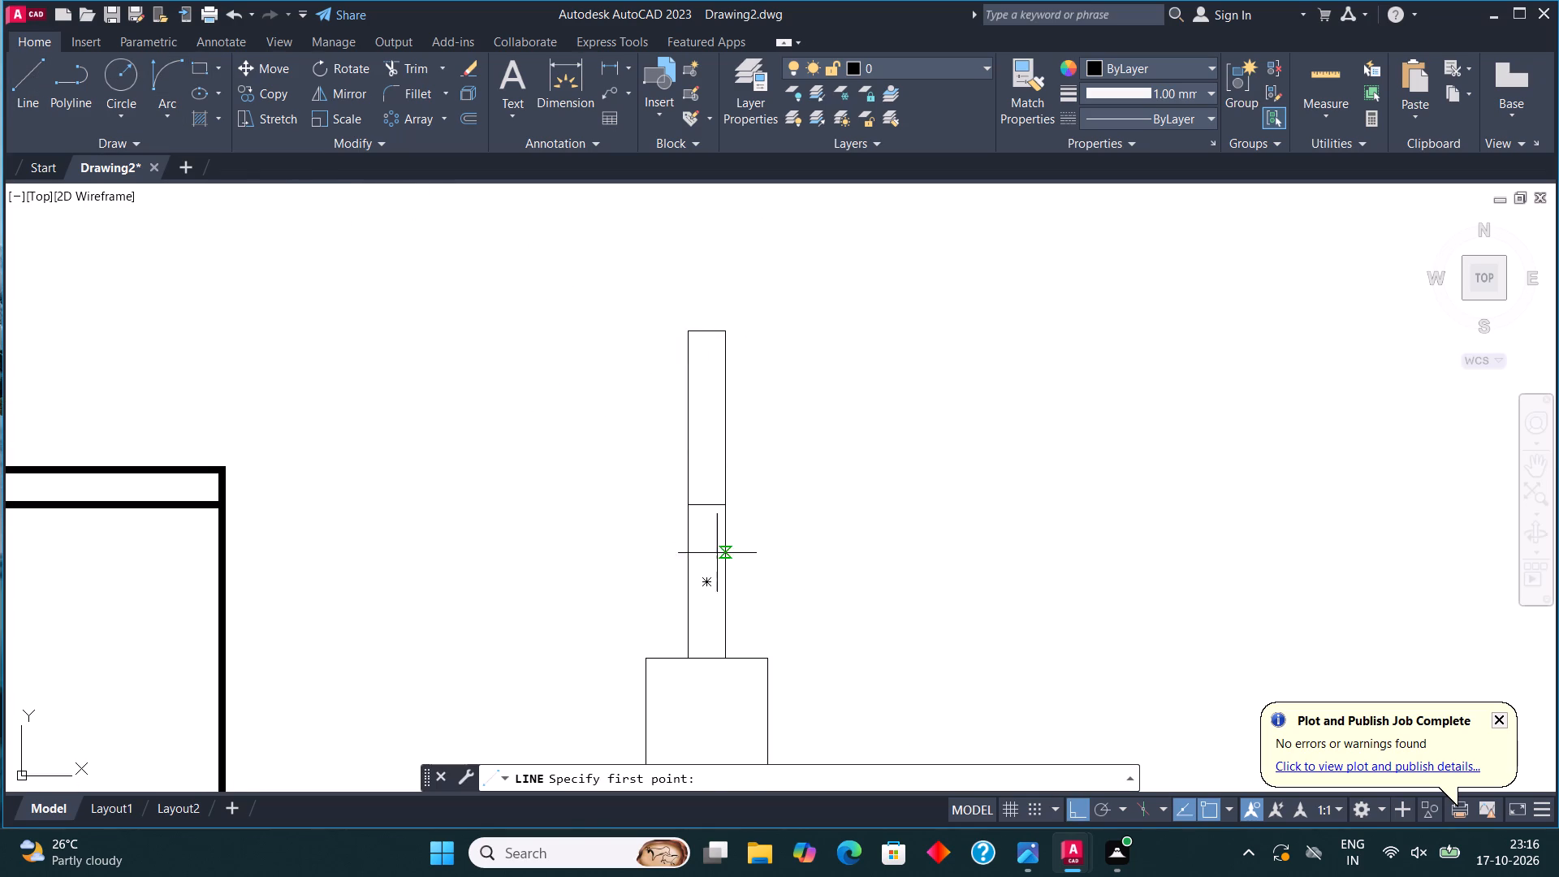
pyautogui.click(708, 503)
pyautogui.click(707, 333)
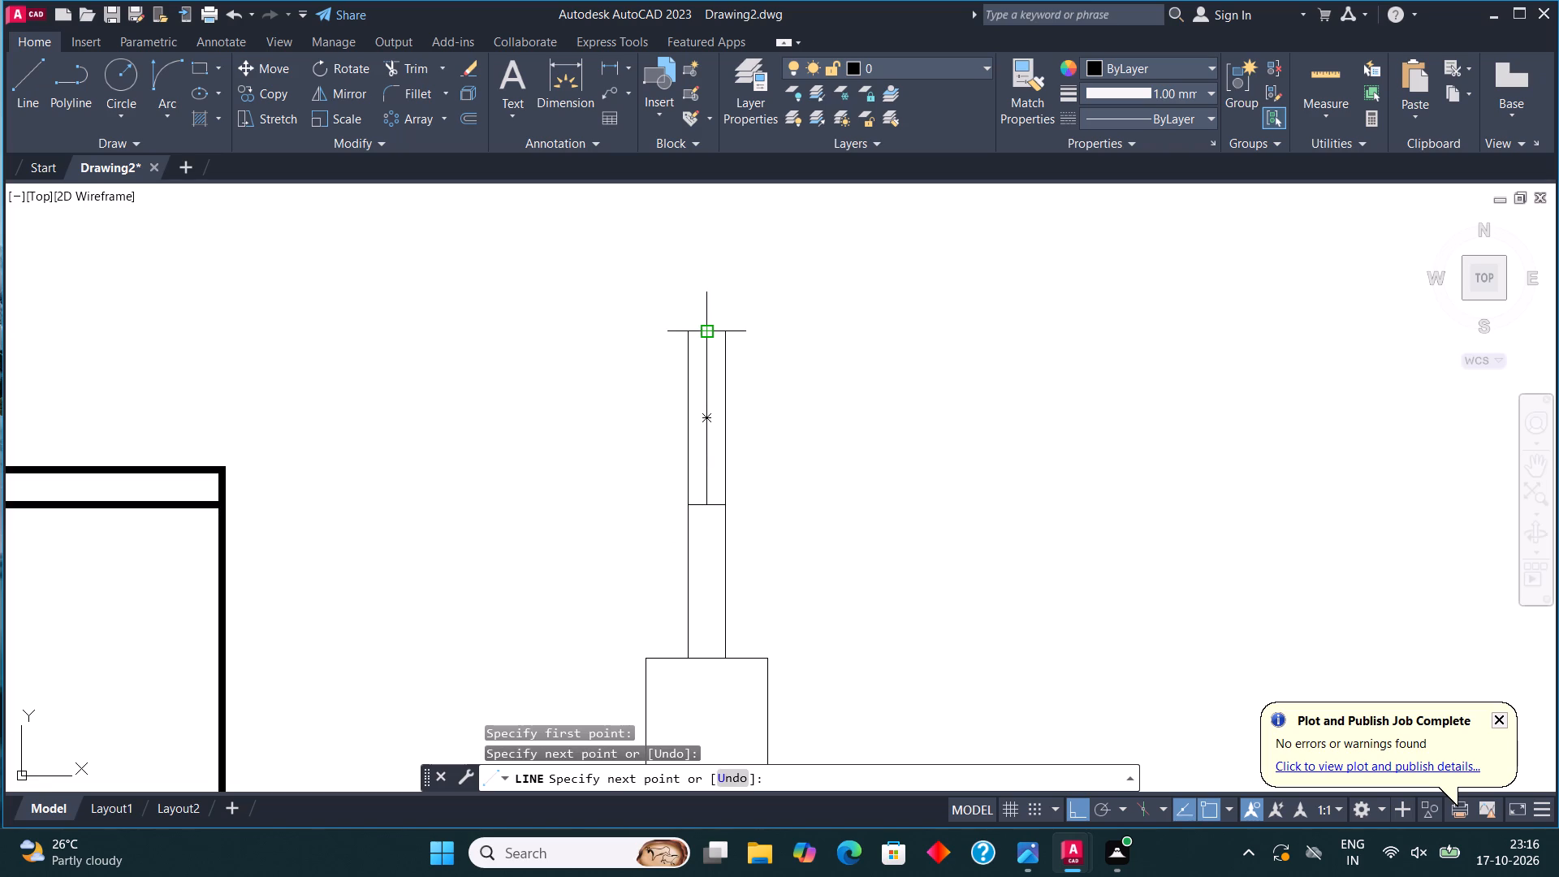
pyautogui.press('Escape')
# Draw a horizontal line across the large rectangle from side to side, just below its top edge.
pyautogui.scroll(-2, 707, 333)
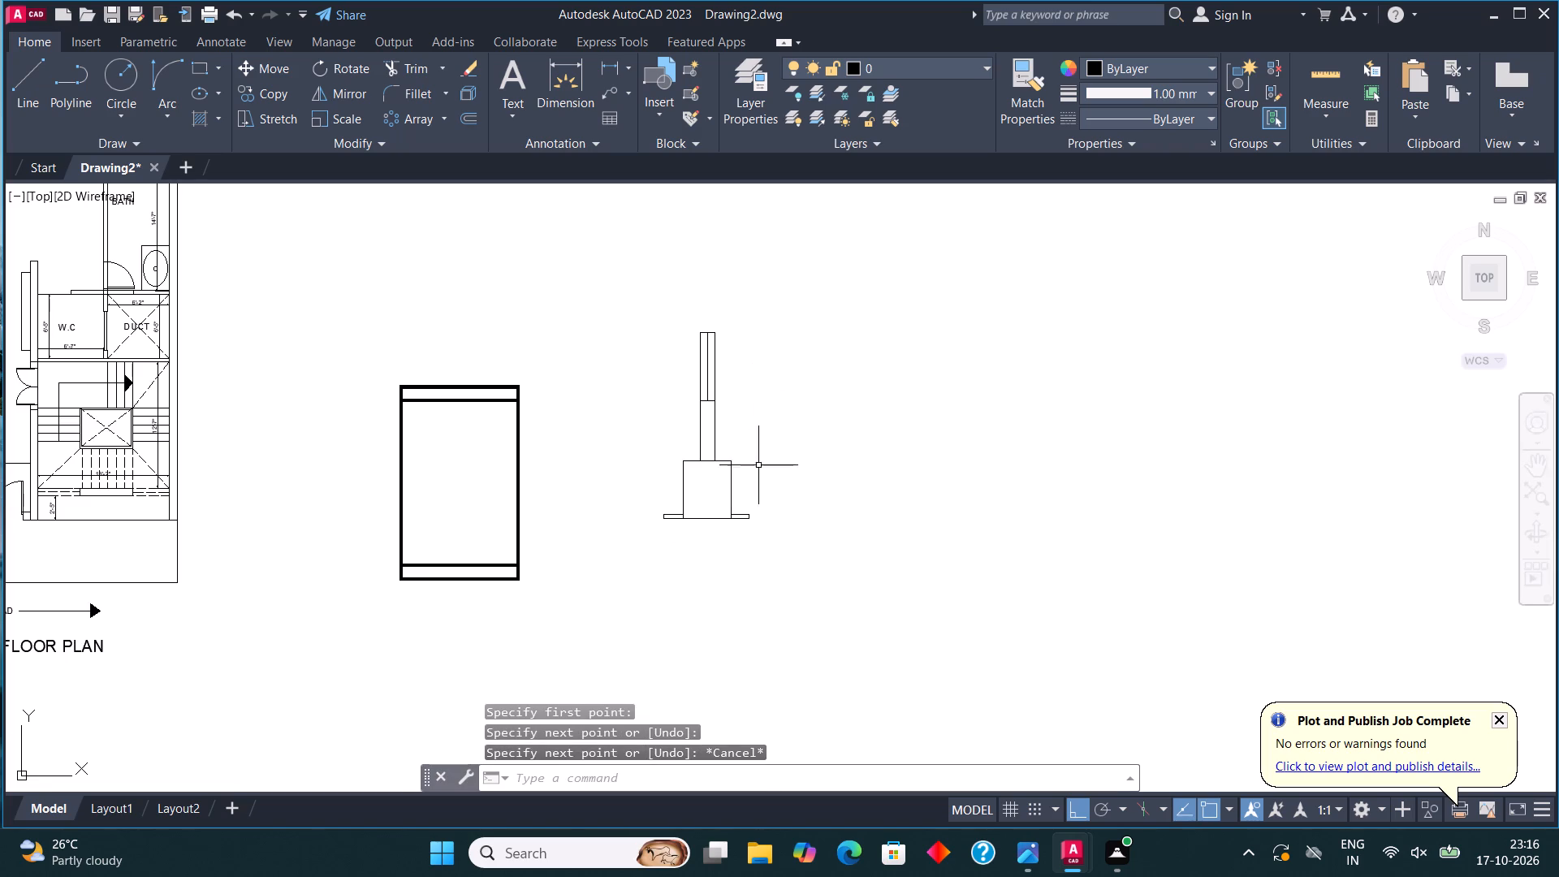
pyautogui.moveTo(725, 511); pyautogui.dragTo(713, 495, button='middle')
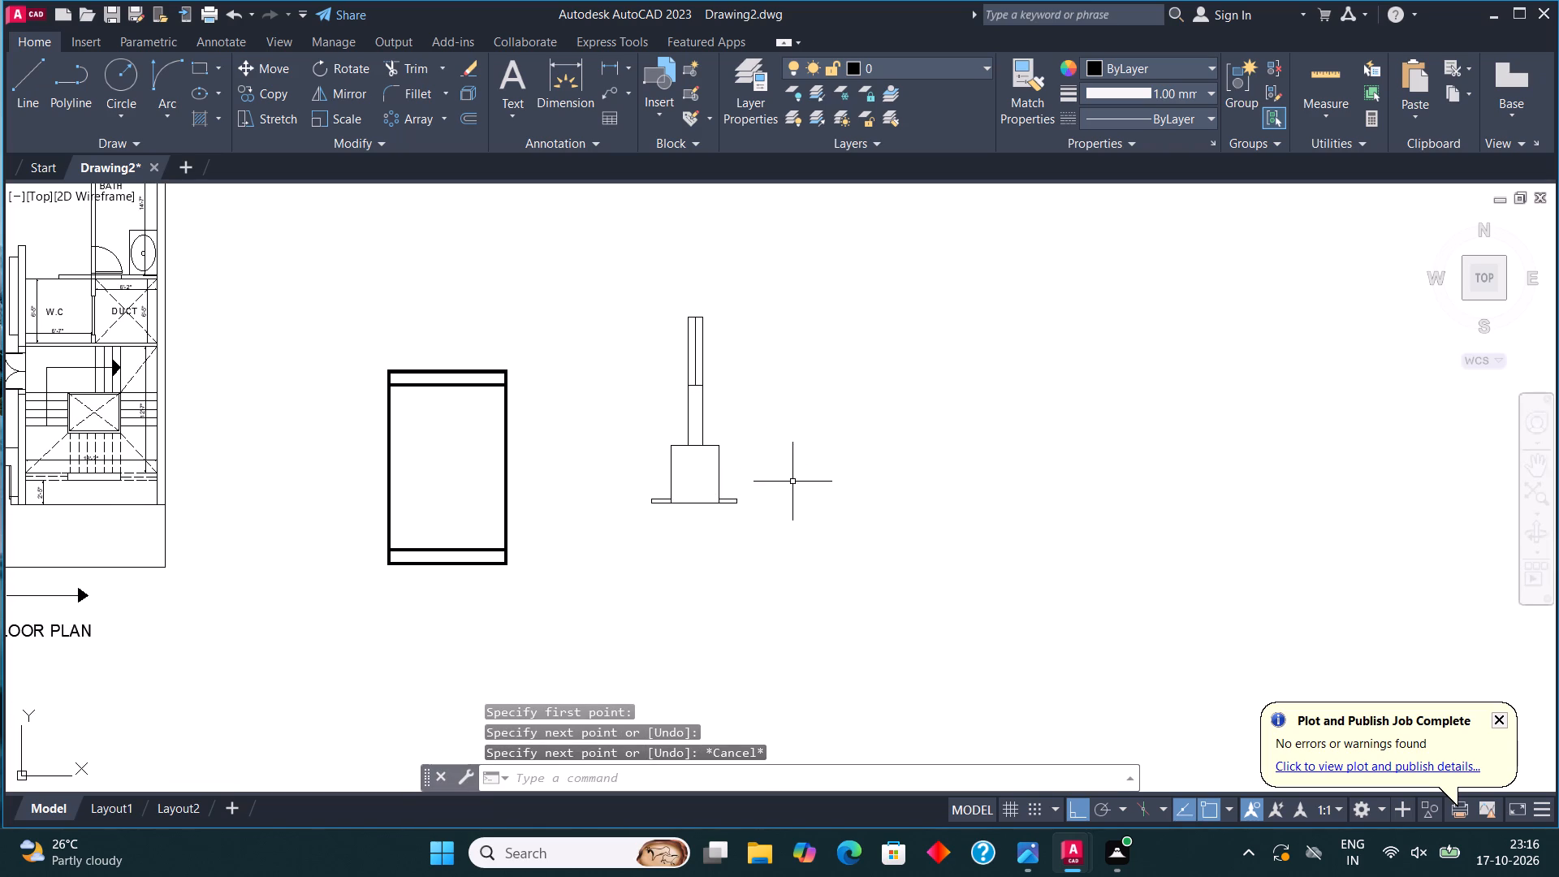
pyautogui.scroll(2, 736, 393)
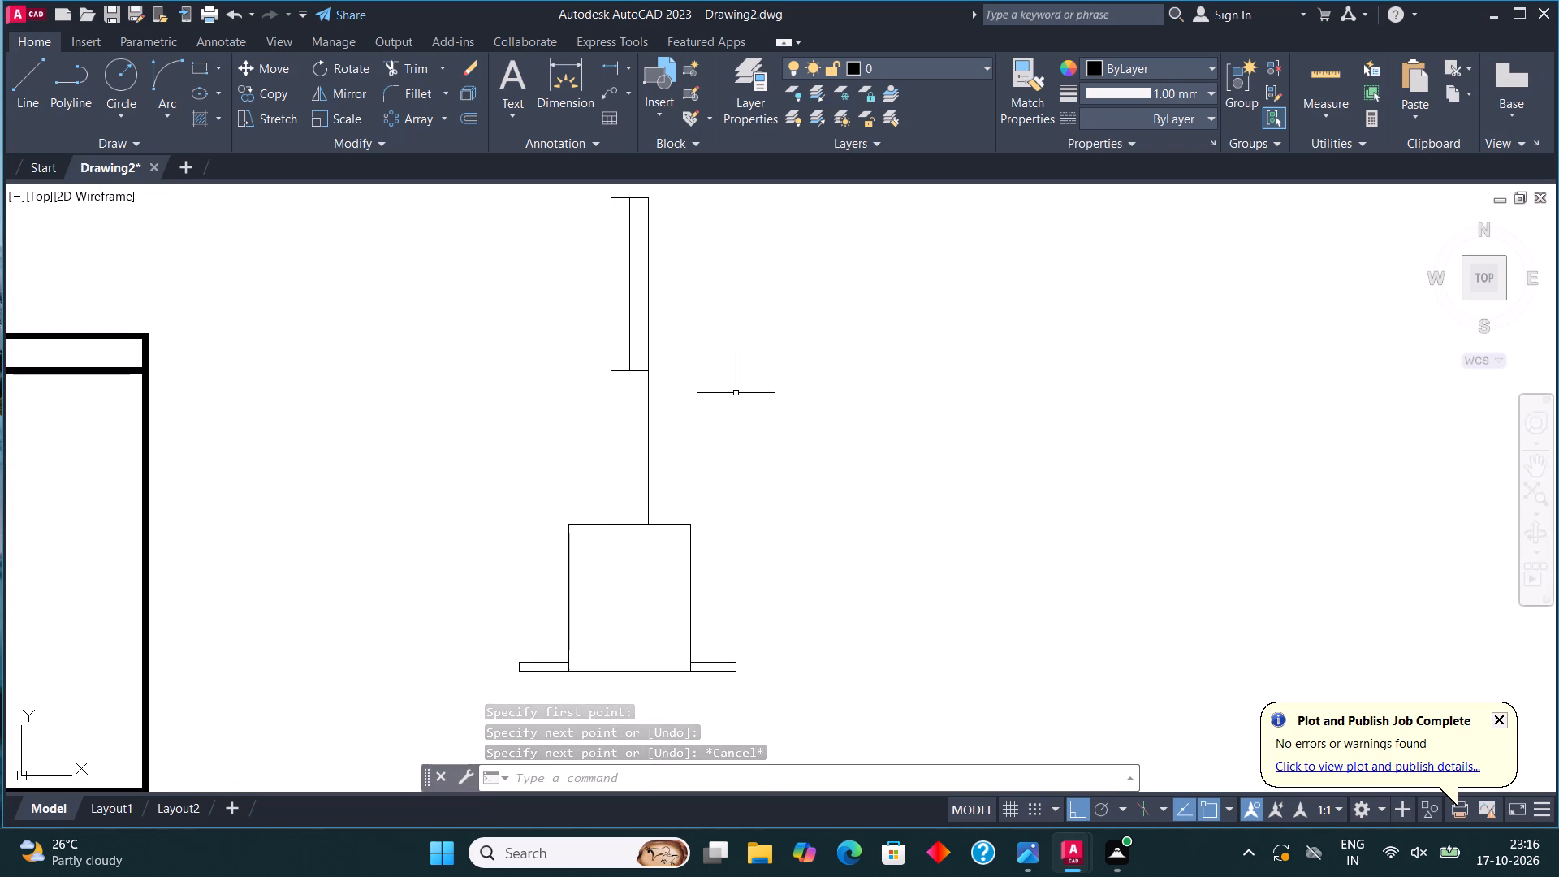
pyautogui.moveTo(736, 393); pyautogui.dragTo(998, 347, button='middle')
pyautogui.click(42, 79)
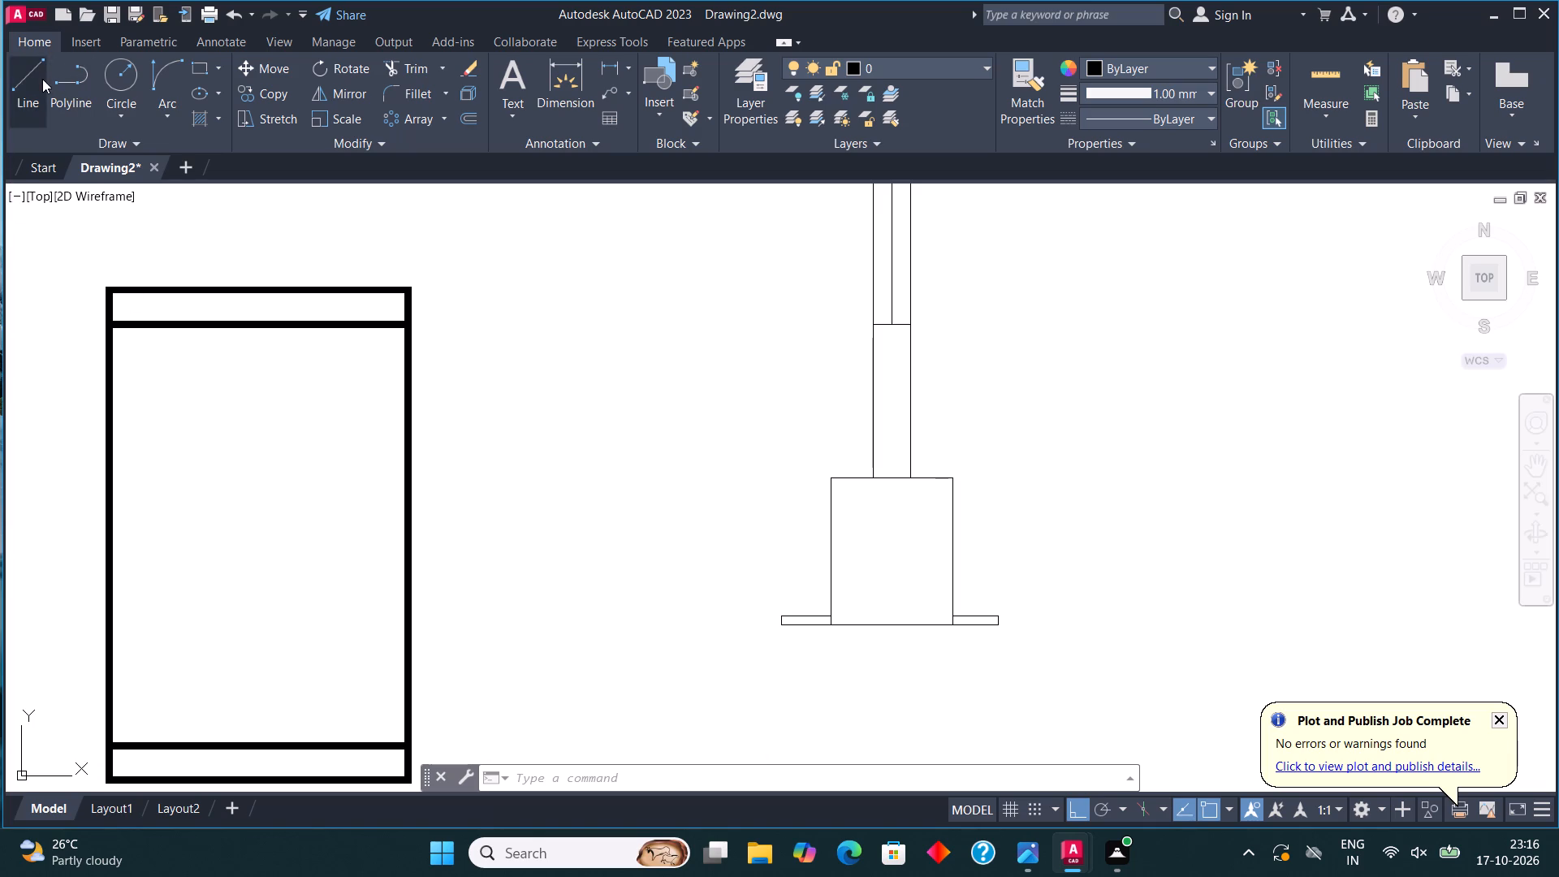
pyautogui.scroll(1, 957, 487)
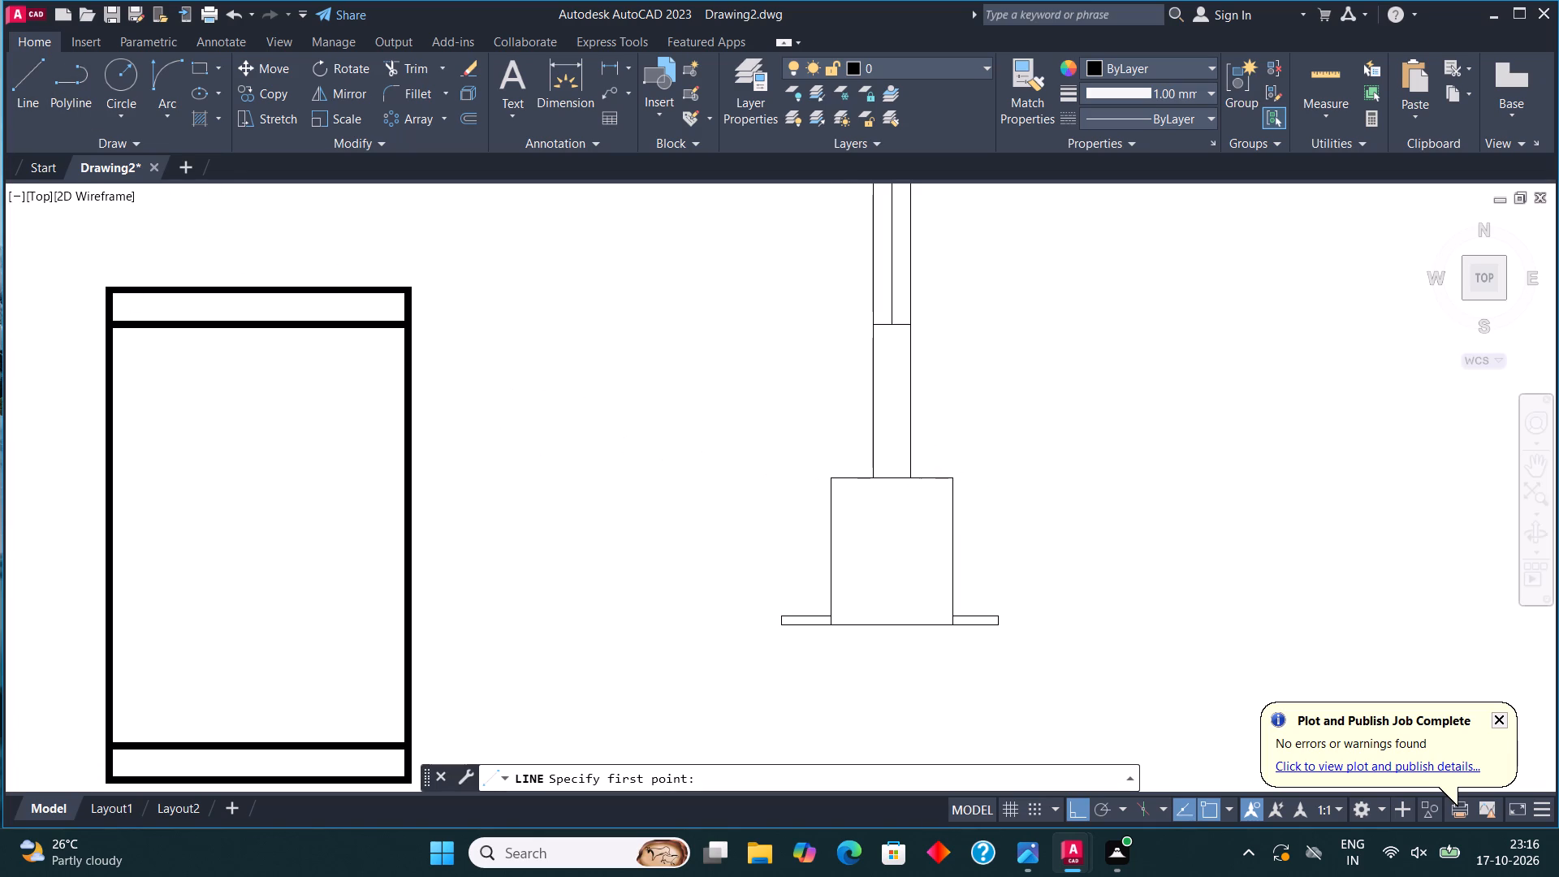
pyautogui.click(762, 493)
pyautogui.click(951, 490)
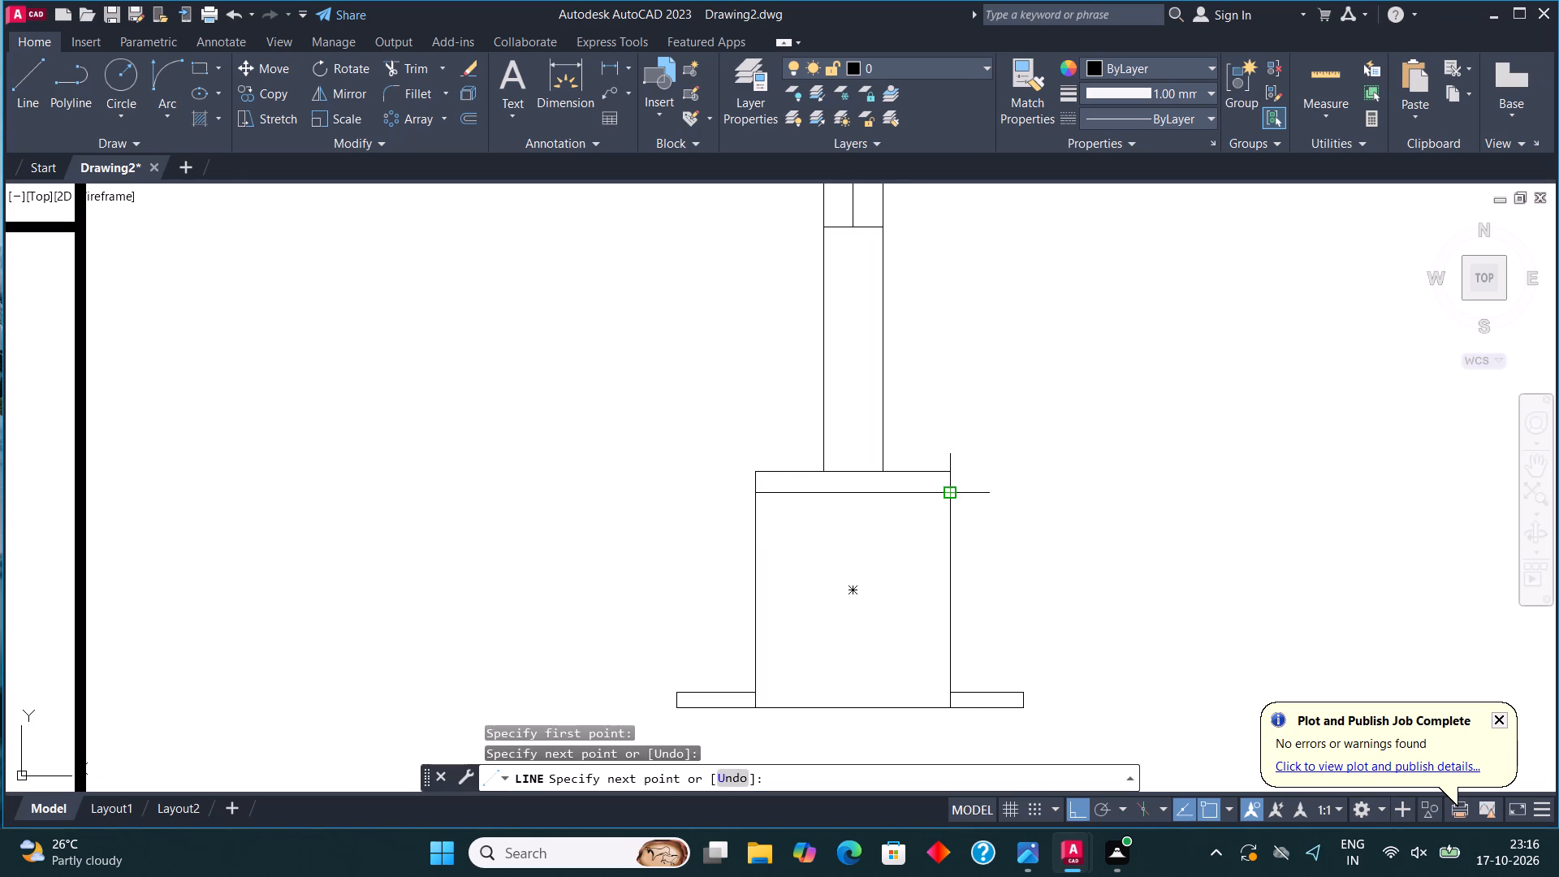
pyautogui.press('Escape')
# Draw a stepped ground line outward from the large rectangle's left side: out, slightly up, back to the side, and farther outward along the upper level.
pyautogui.click(37, 85)
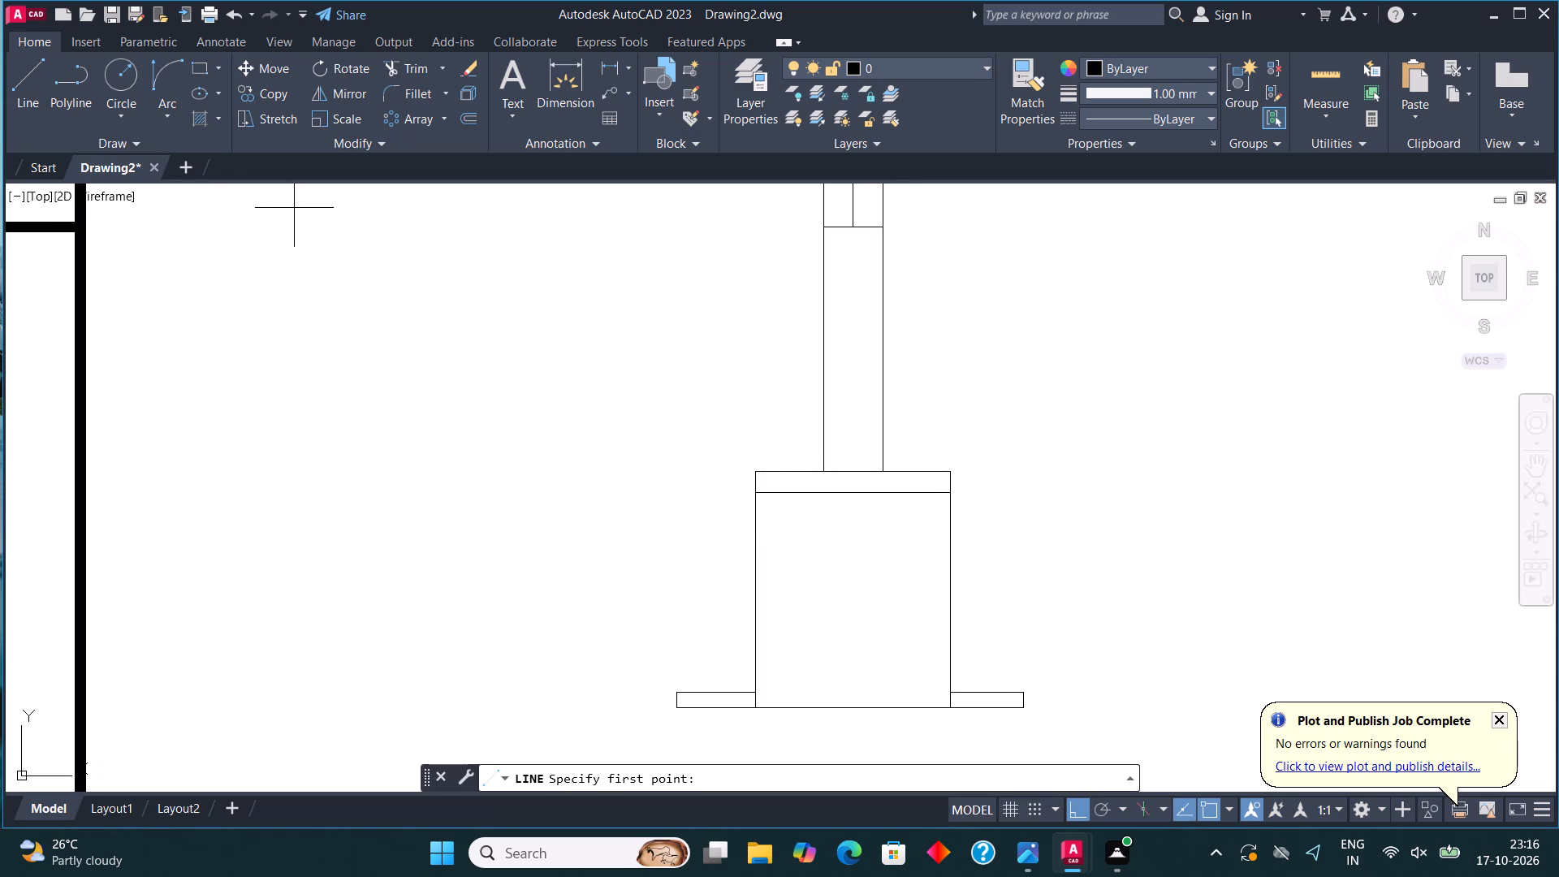
pyautogui.click(748, 490)
pyautogui.scroll(2, 699, 494)
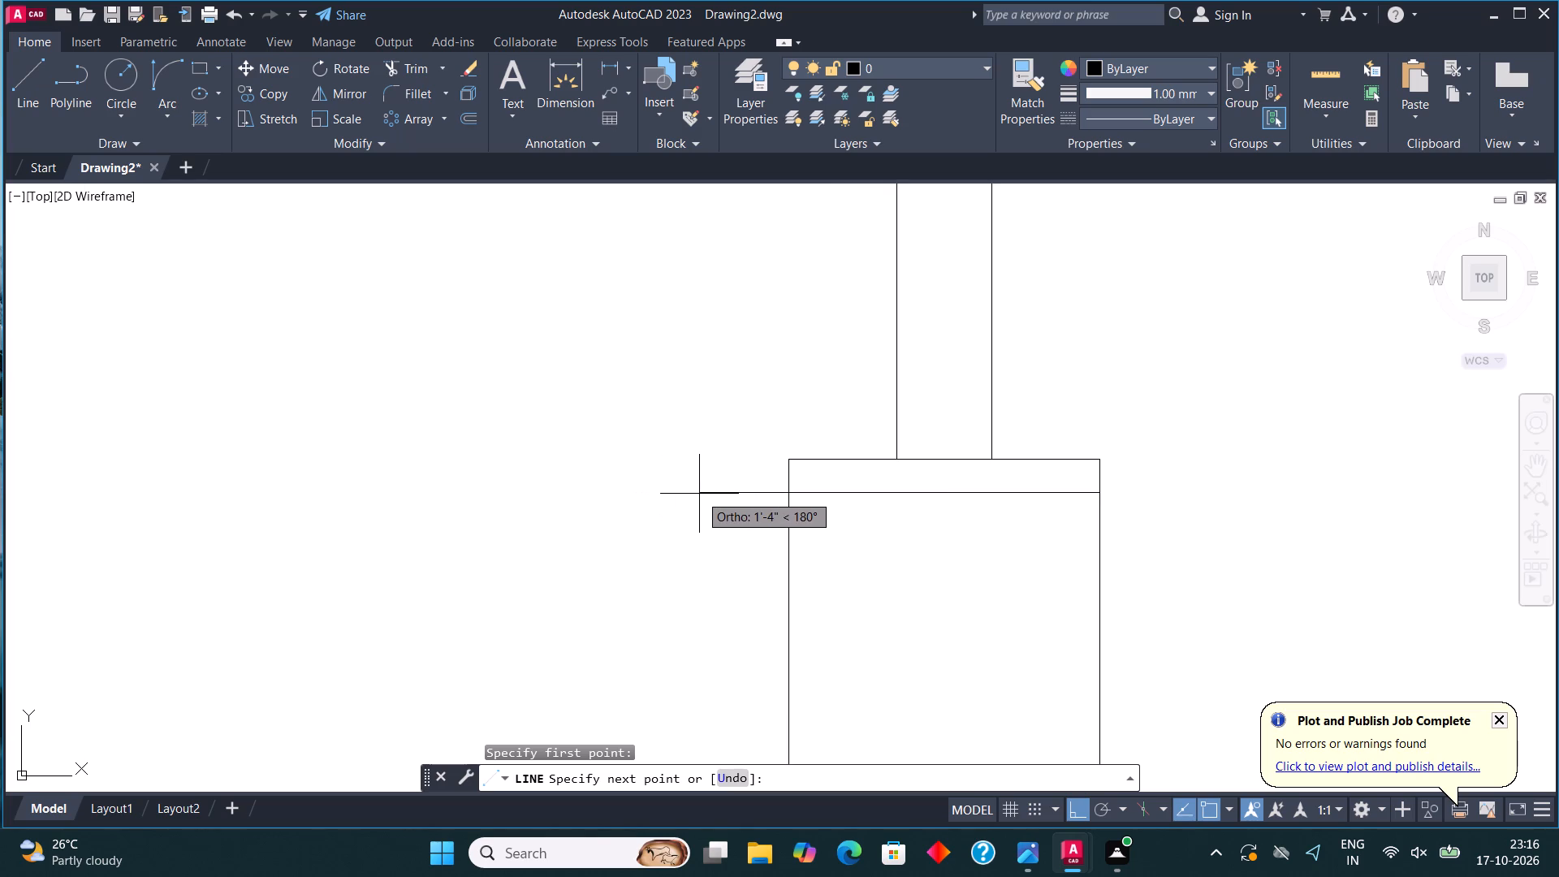
pyautogui.scroll(1, 699, 494)
pyautogui.click(682, 493)
pyautogui.click(684, 470)
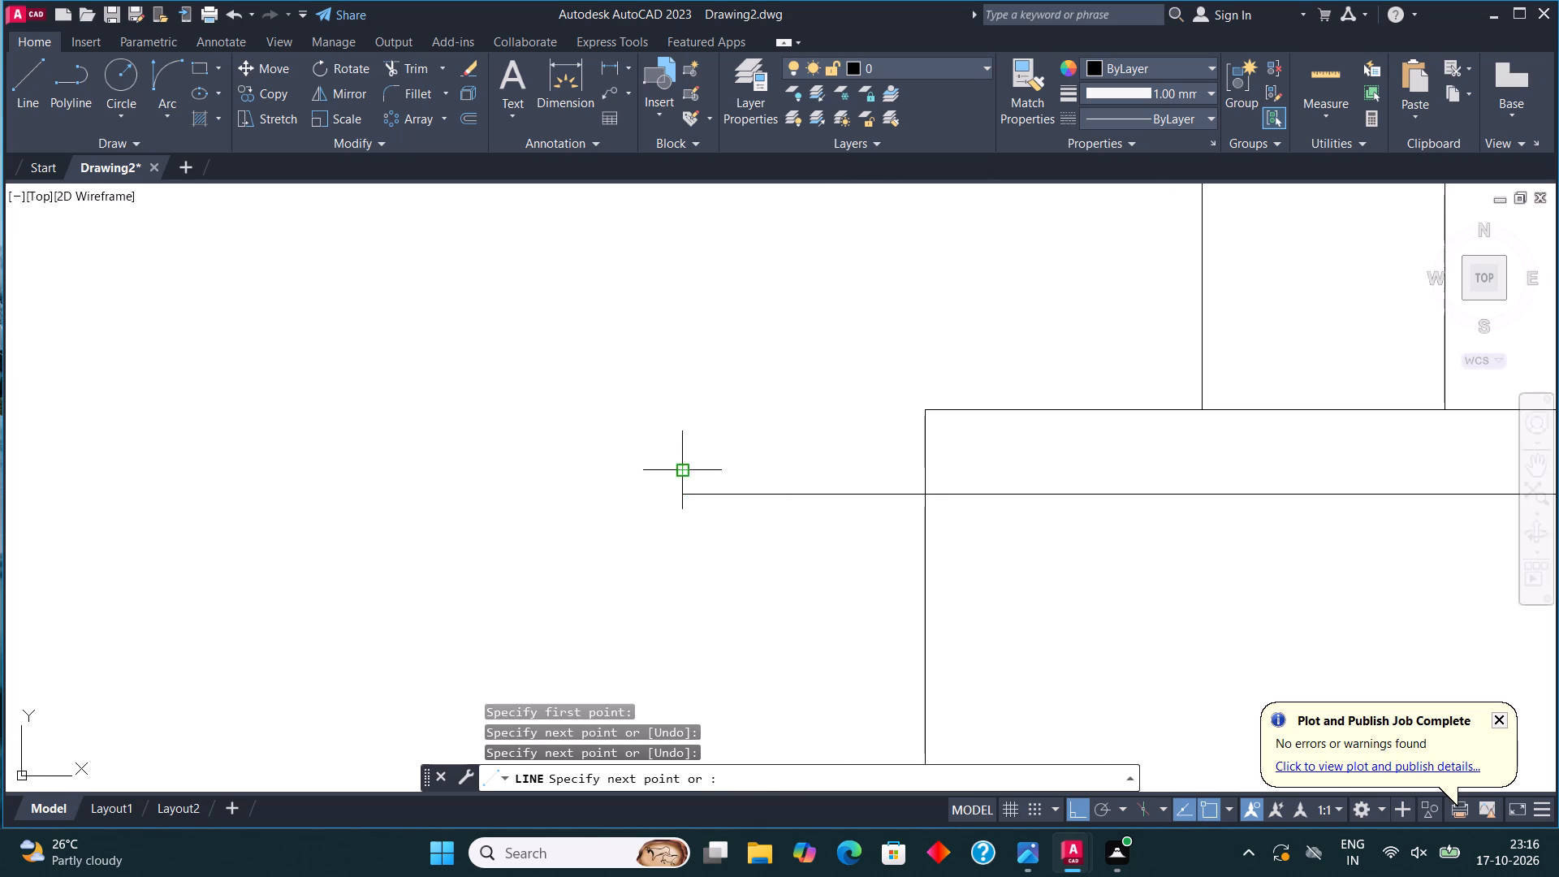
pyautogui.click(926, 472)
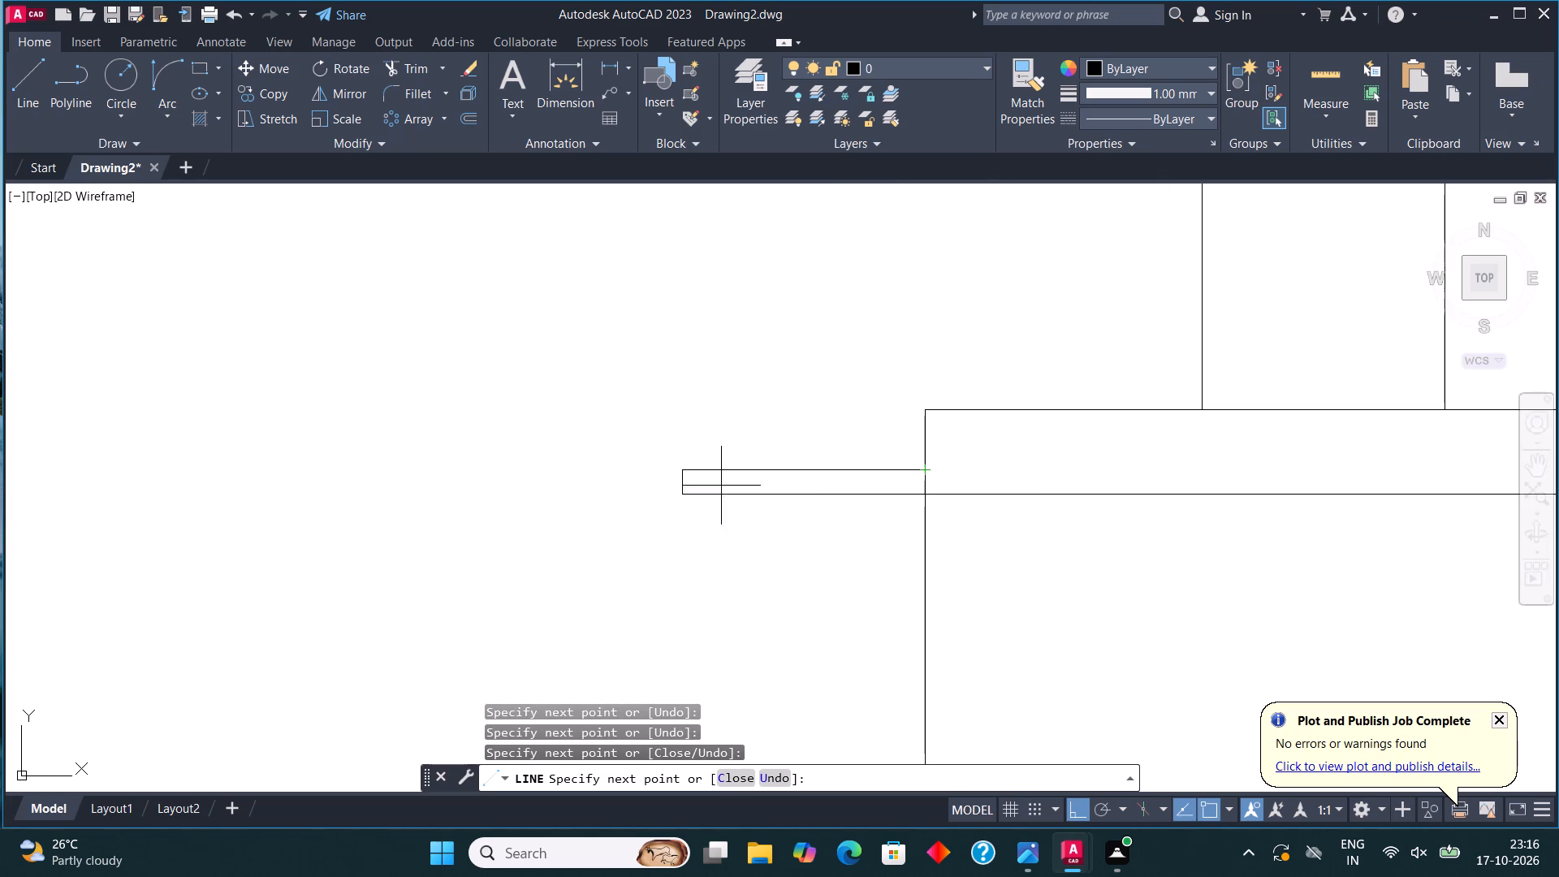
pyautogui.click(442, 482)
pyautogui.press('Escape')
pyautogui.scroll(-4, 509, 412)
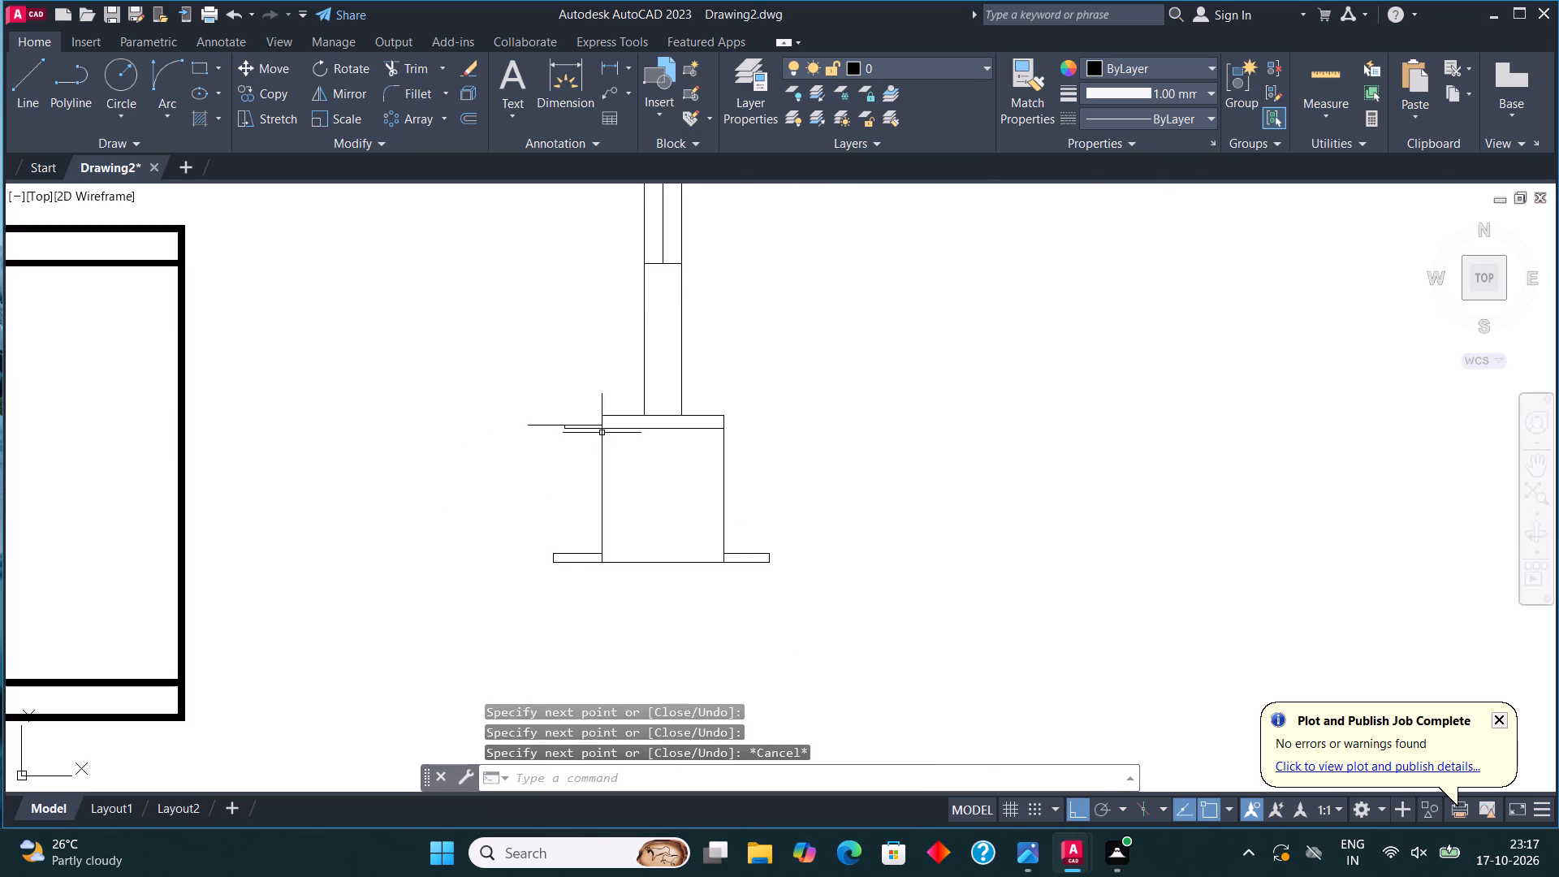
# Draw a horizontal ground line about 3'-0" long outward from the large rectangle's right side, continuing the inner horizontal line.
pyautogui.scroll(-1, 604, 434)
pyautogui.moveTo(641, 443); pyautogui.dragTo(654, 525, button='middle')
pyautogui.scroll(1, 725, 627)
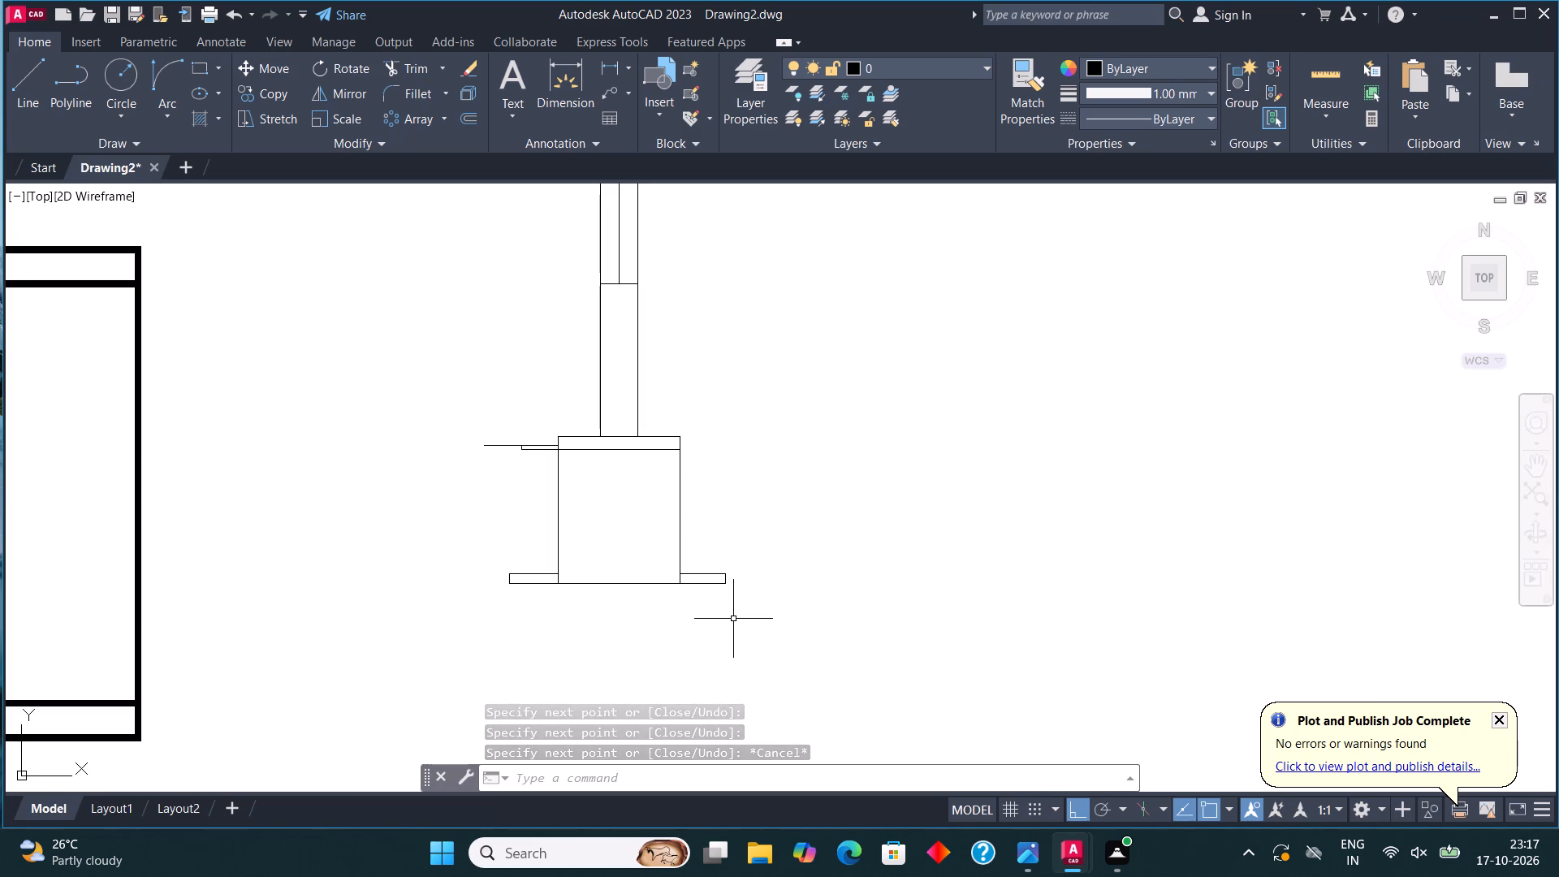
pyautogui.scroll(-1, 733, 619)
pyautogui.moveTo(724, 494); pyautogui.dragTo(772, 527, button='middle')
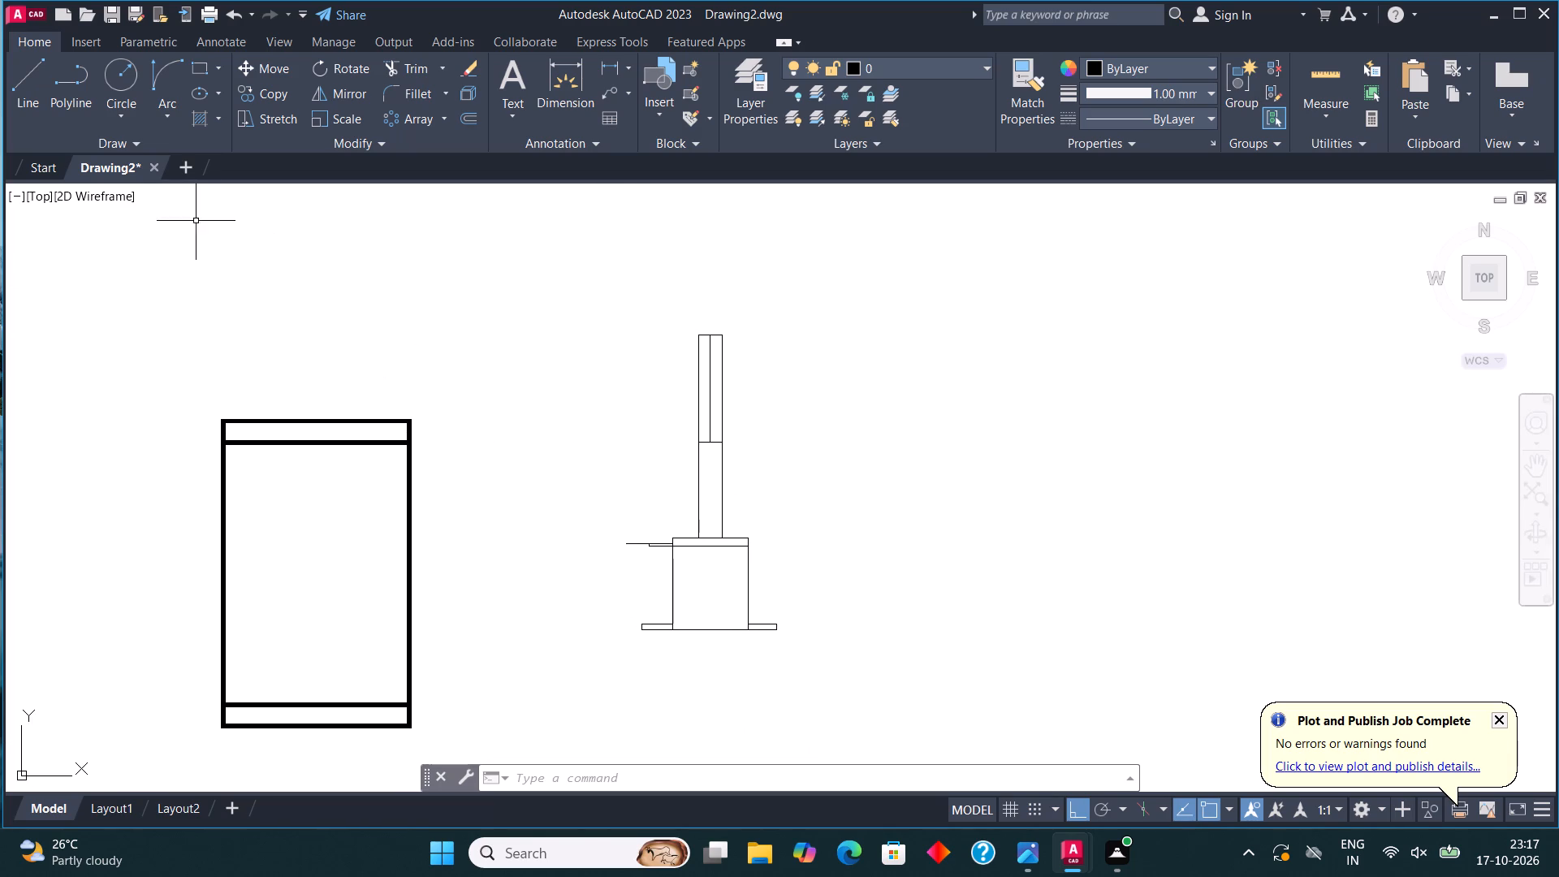
pyautogui.click(32, 80)
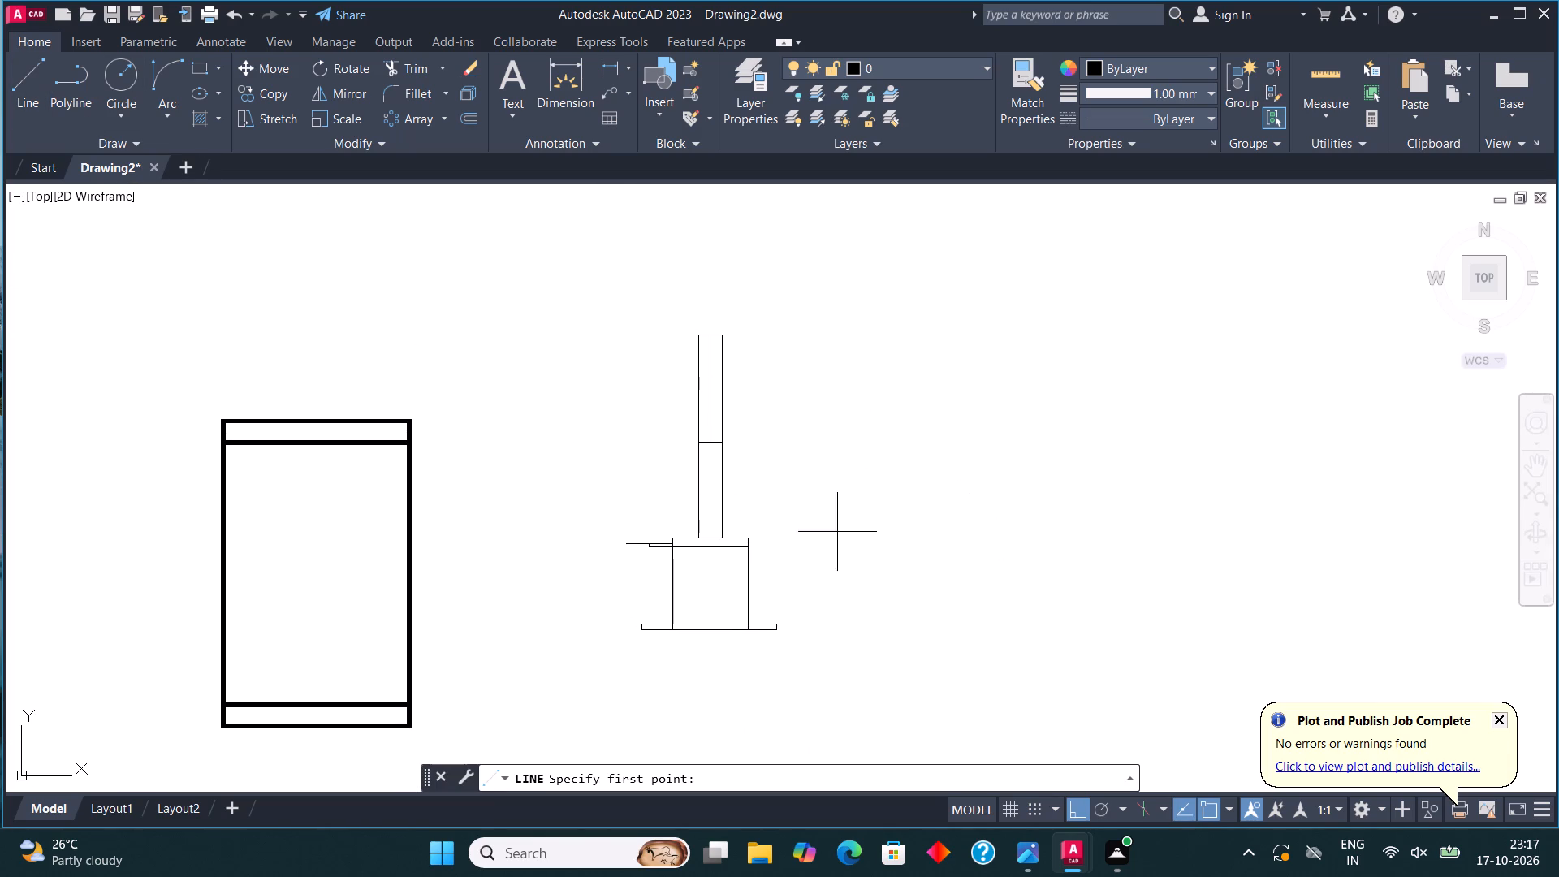
pyautogui.scroll(2, 736, 539)
pyautogui.click(761, 564)
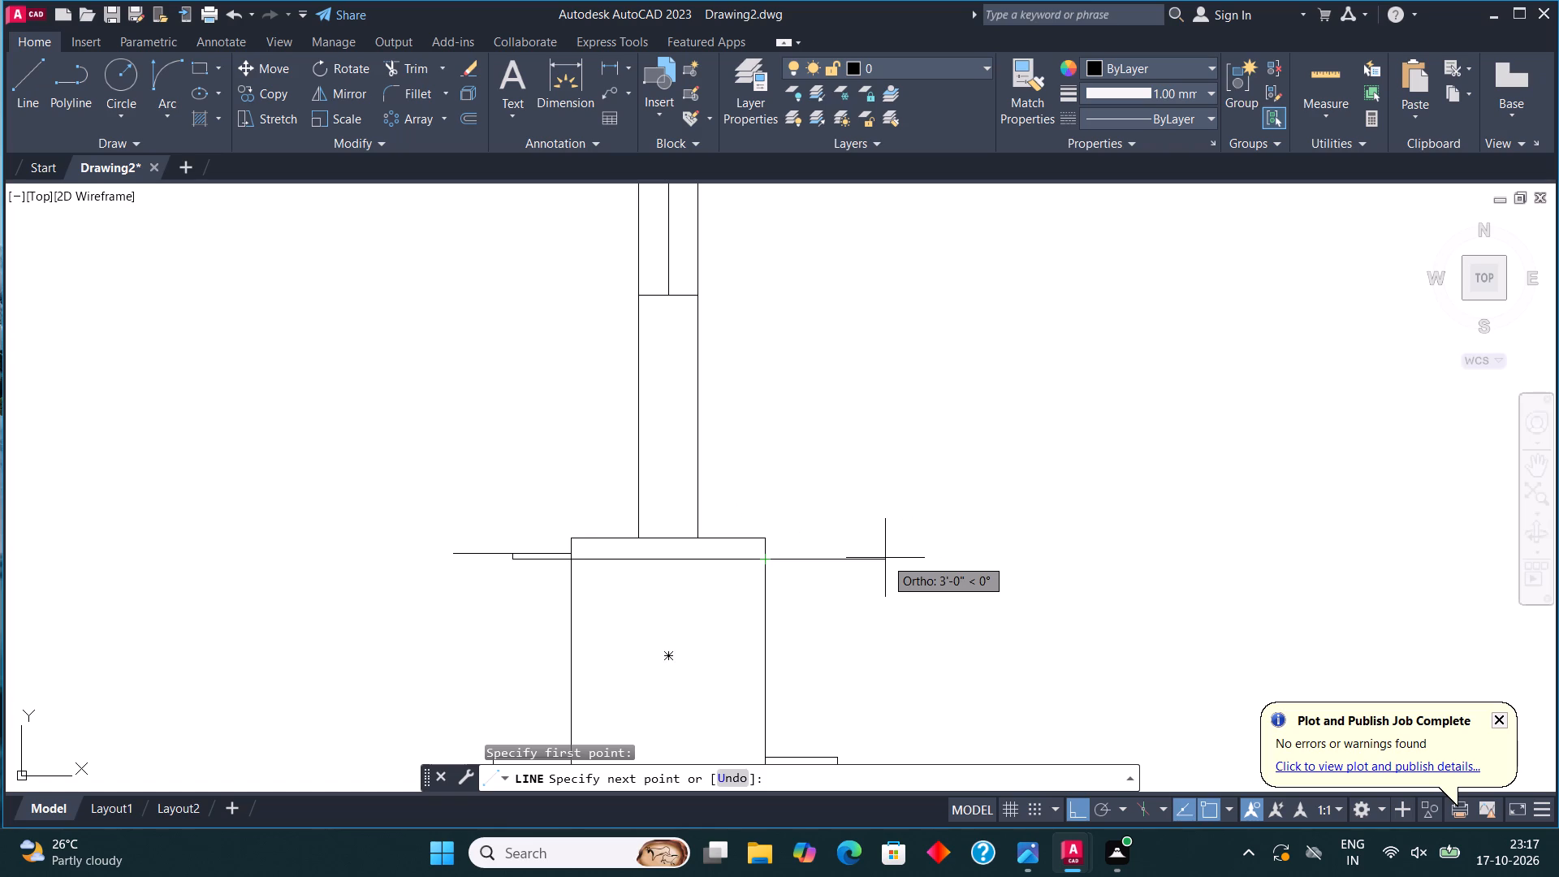
pyautogui.click(889, 559)
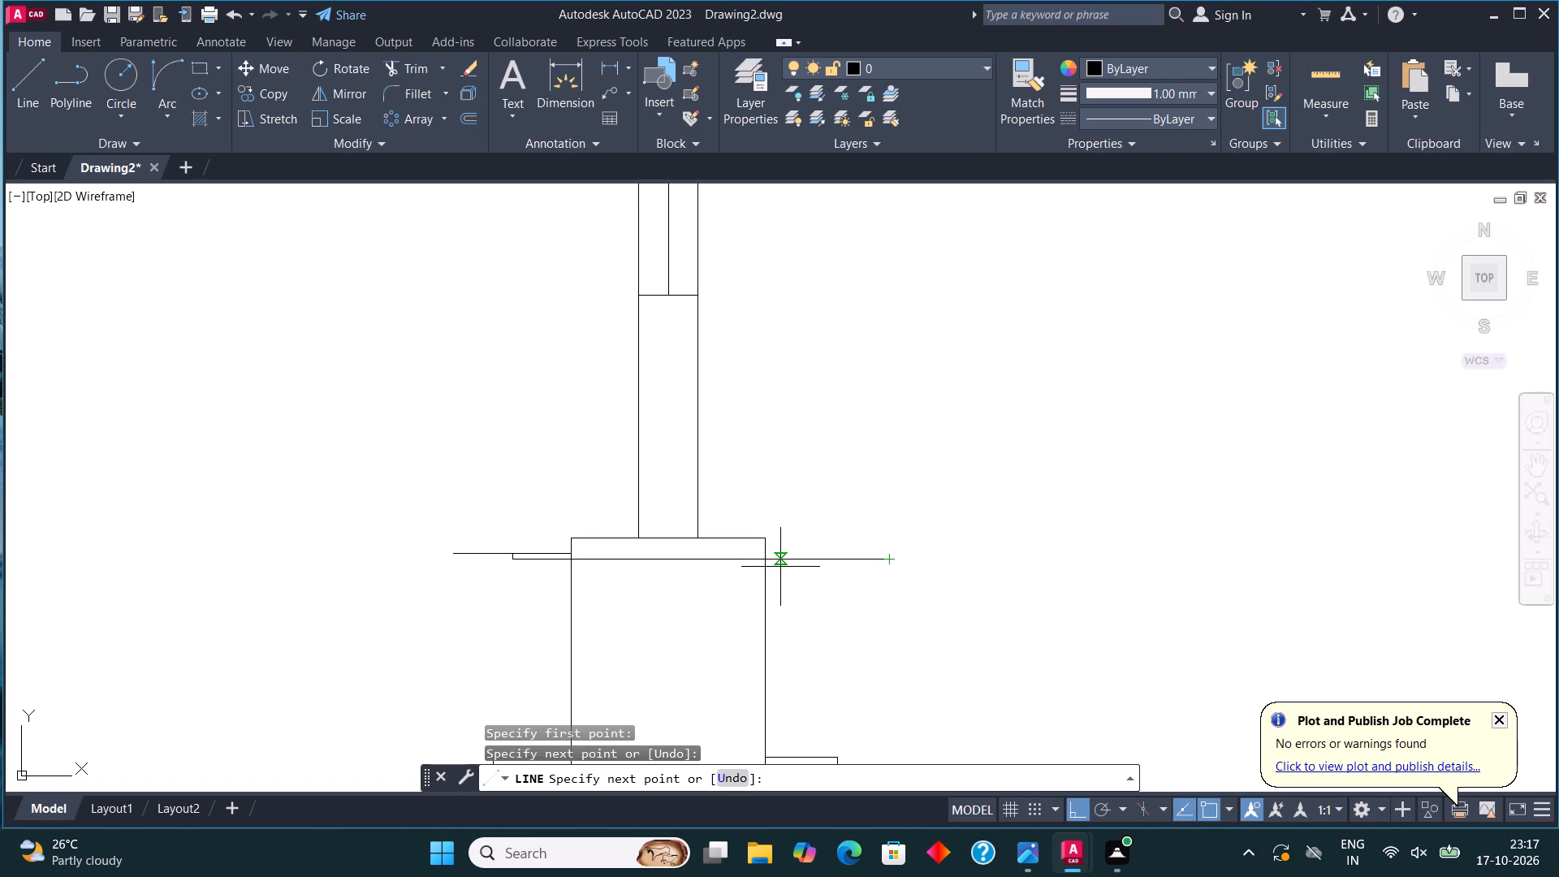
pyautogui.press('Escape')
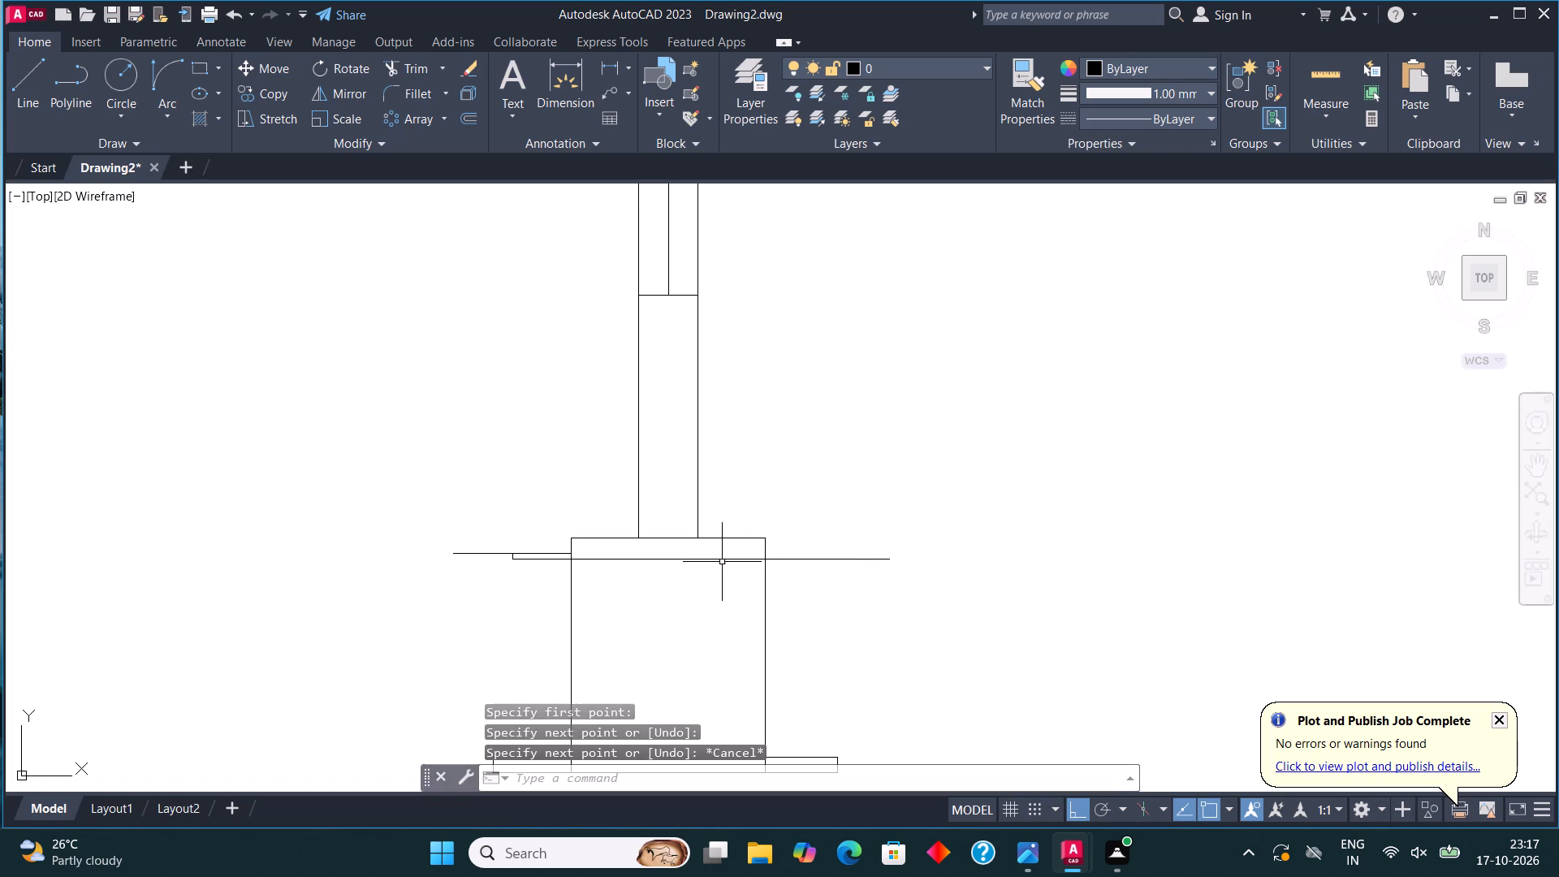
# Copy the crossed ground hatch marks below Section A-A's right GL label to the underside of the new figure's right ground line, with Ortho off.
pyautogui.scroll(-3, 502, 284)
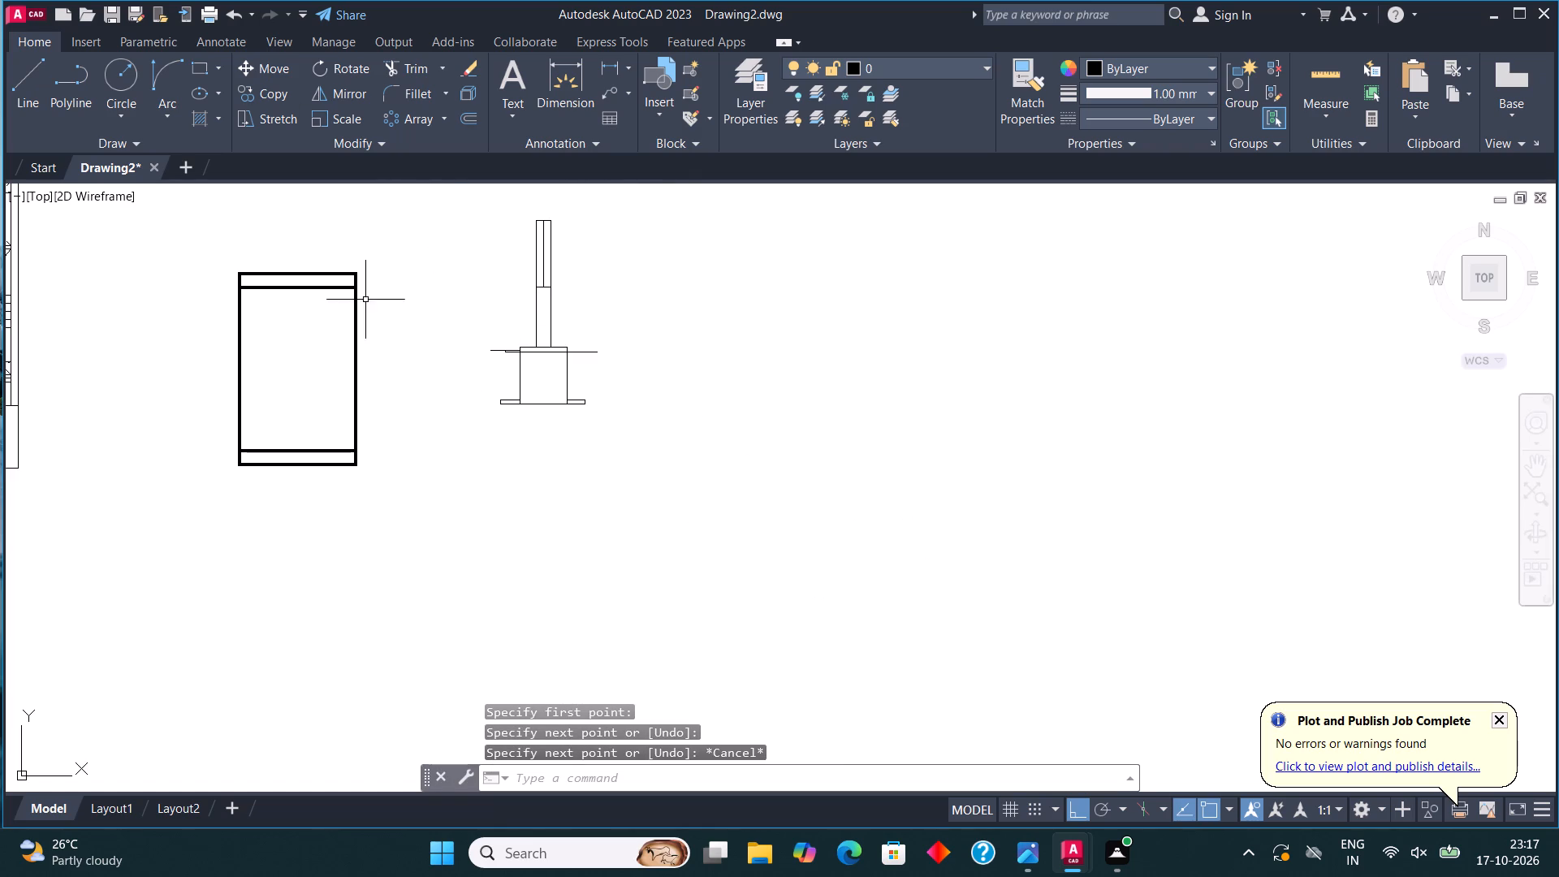
pyautogui.moveTo(527, 465); pyautogui.dragTo(923, 639, button='middle')
pyautogui.moveTo(781, 283); pyautogui.dragTo(793, 663, button='middle')
pyautogui.moveTo(785, 322); pyautogui.dragTo(755, 462, button='middle')
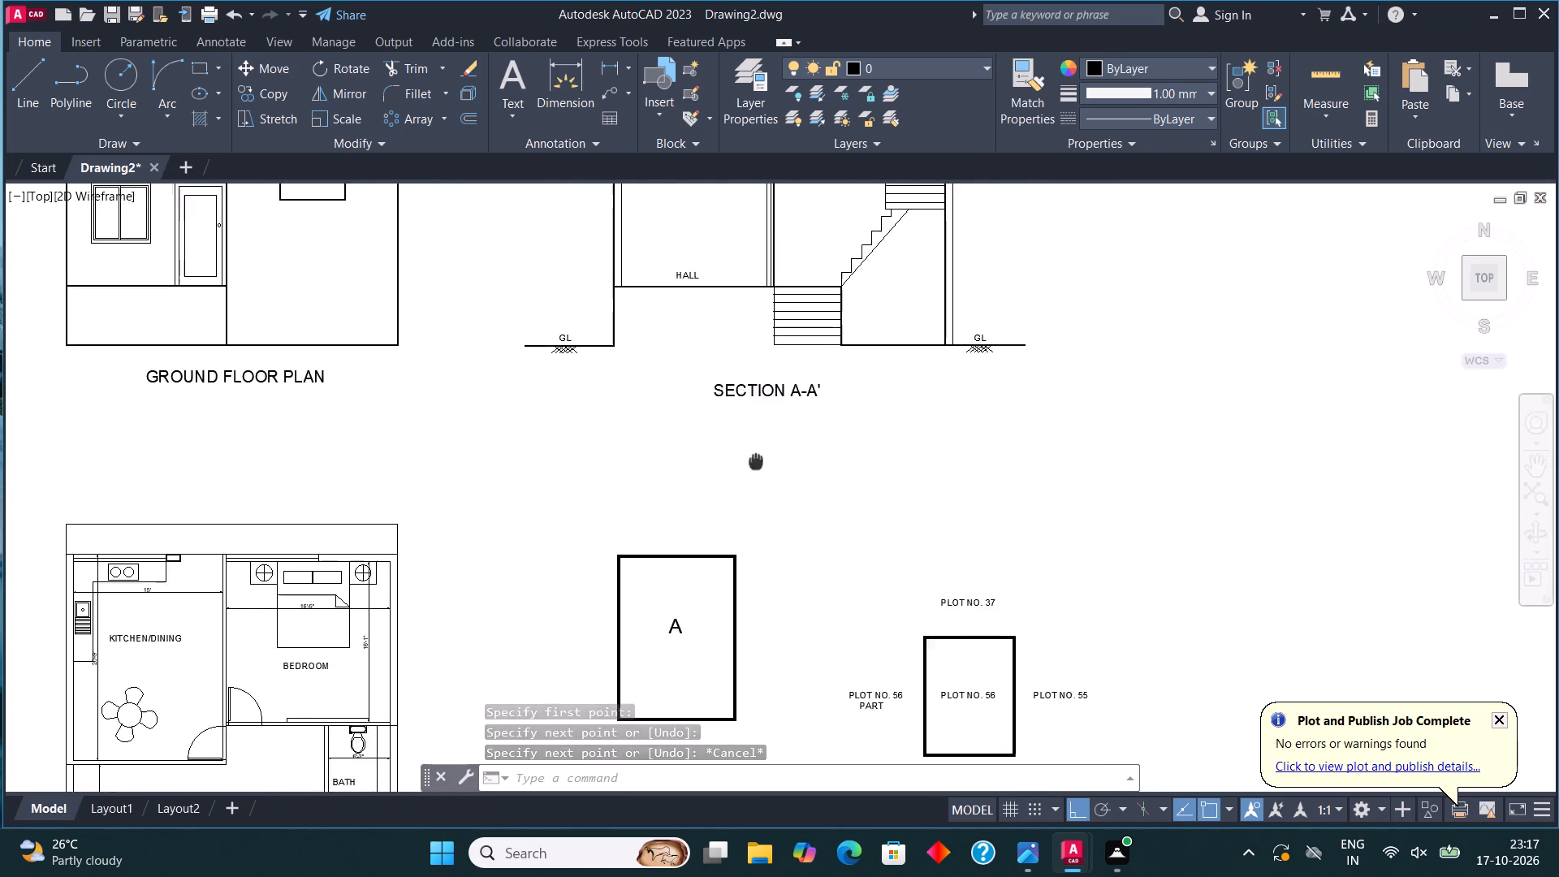
pyautogui.moveTo(755, 462); pyautogui.dragTo(569, 510, button='middle')
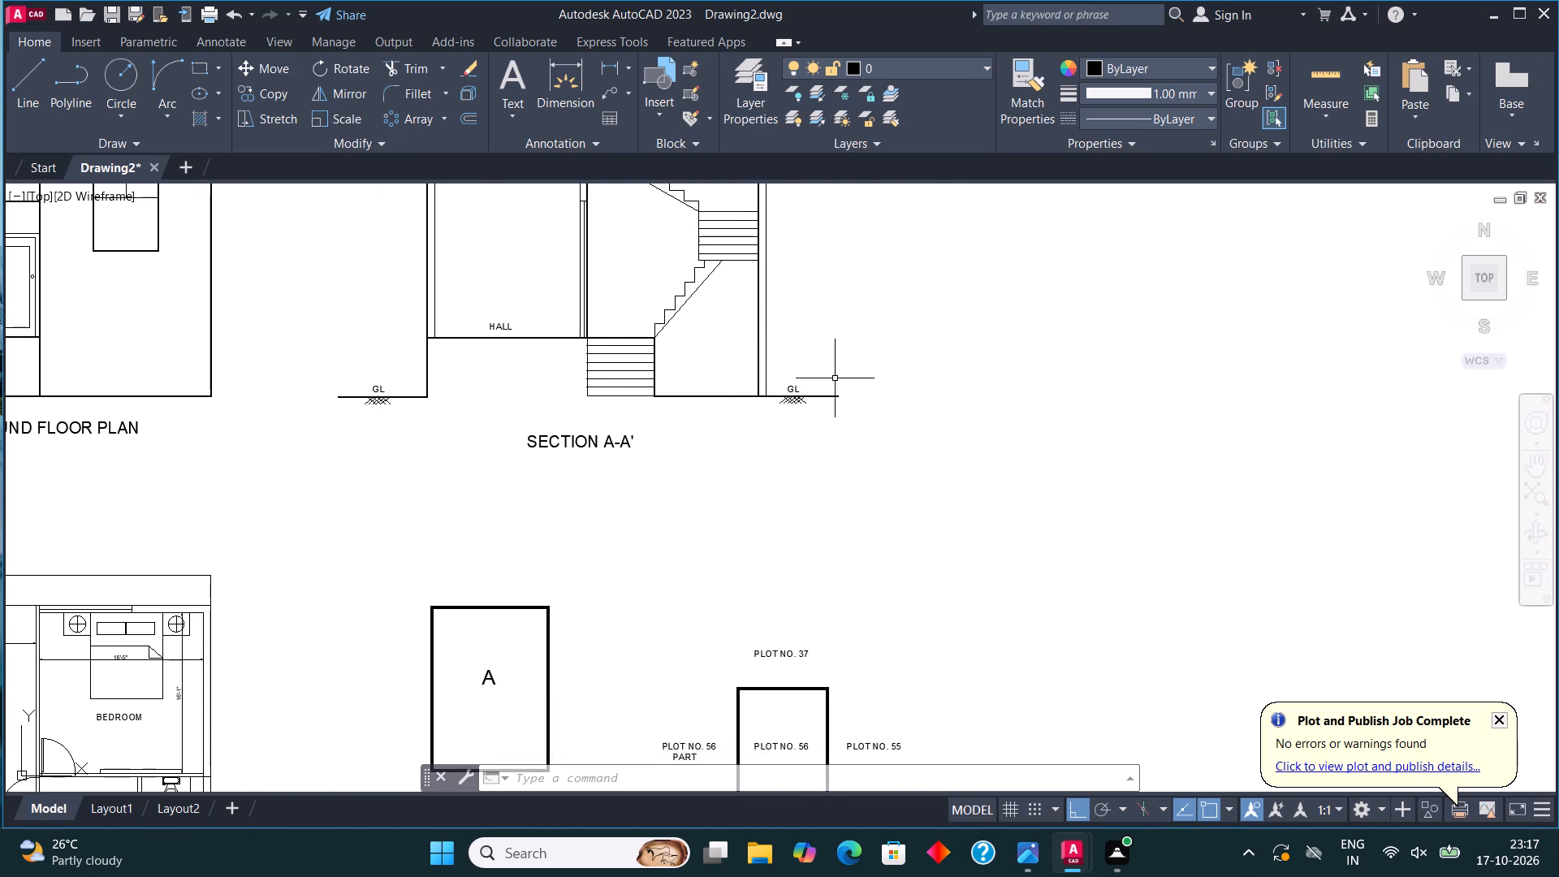
pyautogui.scroll(5, 813, 405)
pyautogui.click(892, 400)
pyautogui.click(654, 322)
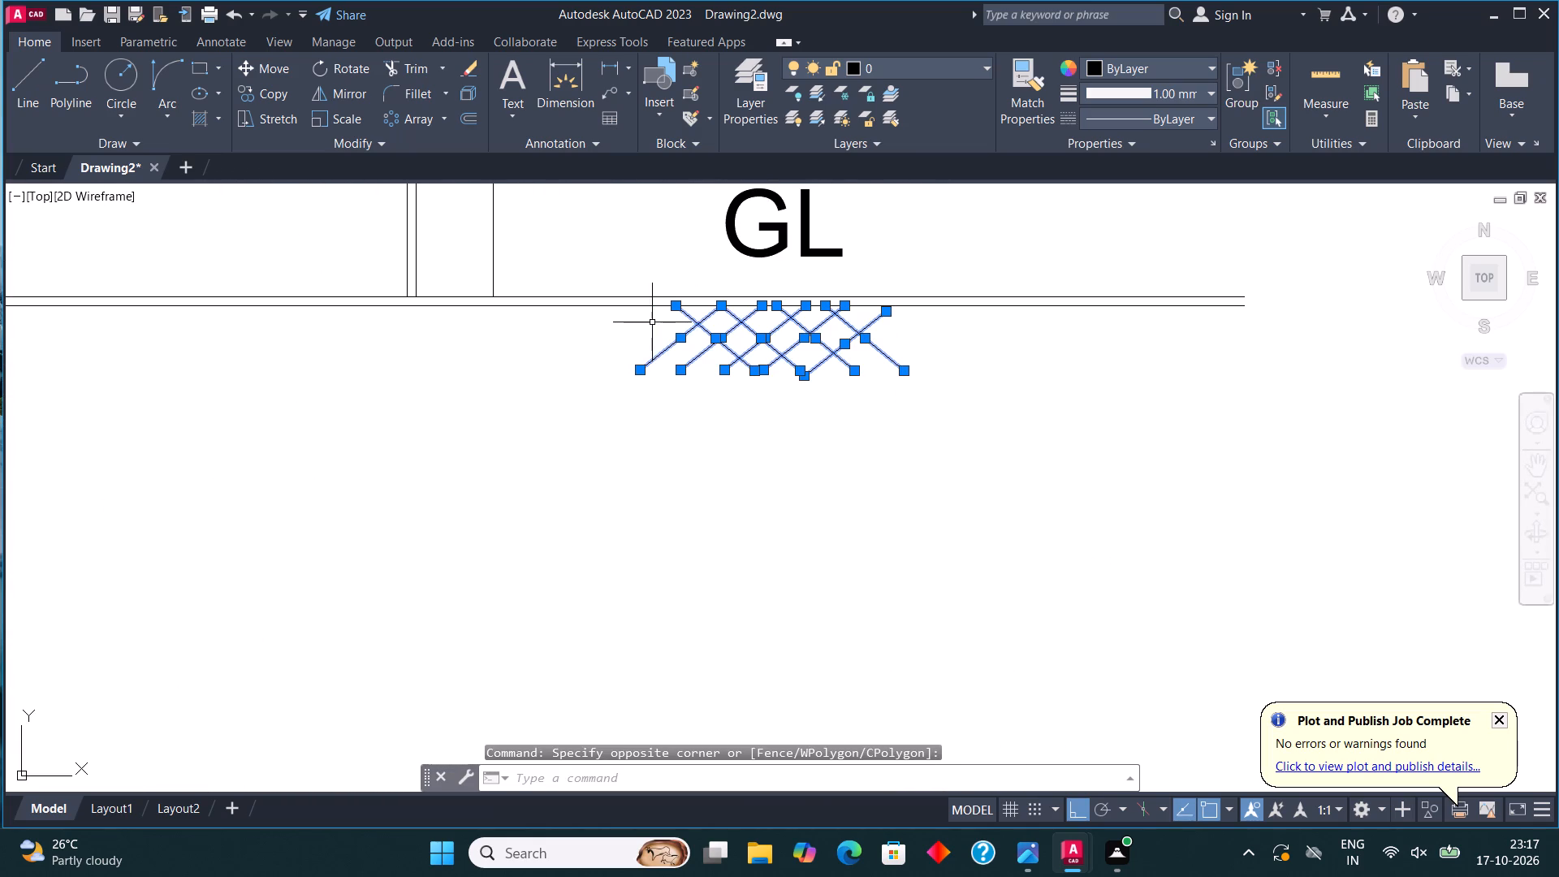
pyautogui.click(264, 87)
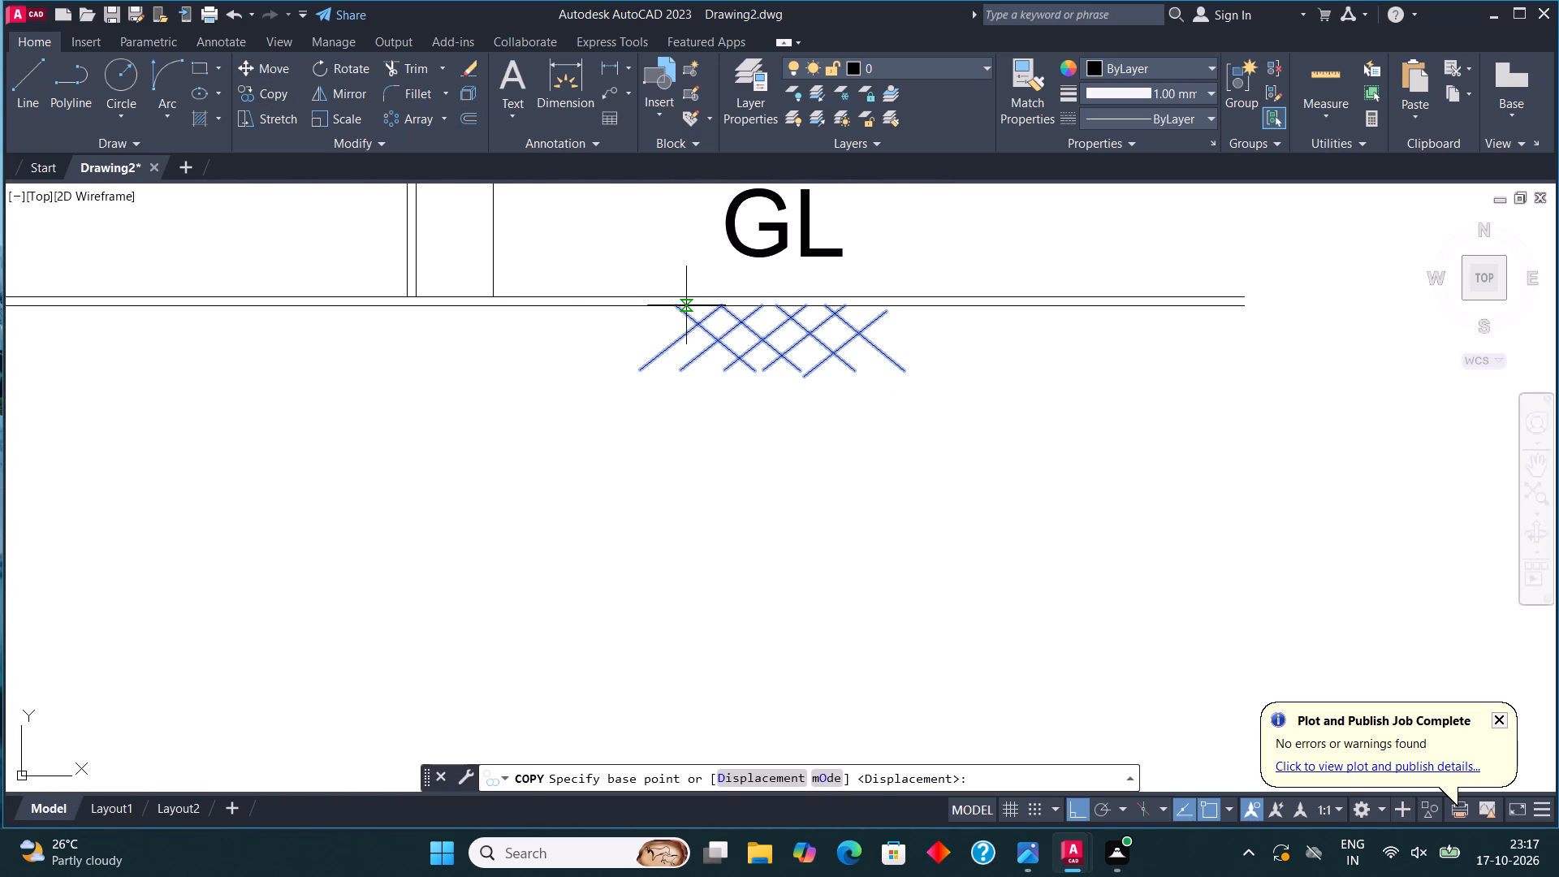
pyautogui.click(676, 305)
pyautogui.scroll(-4, 751, 299)
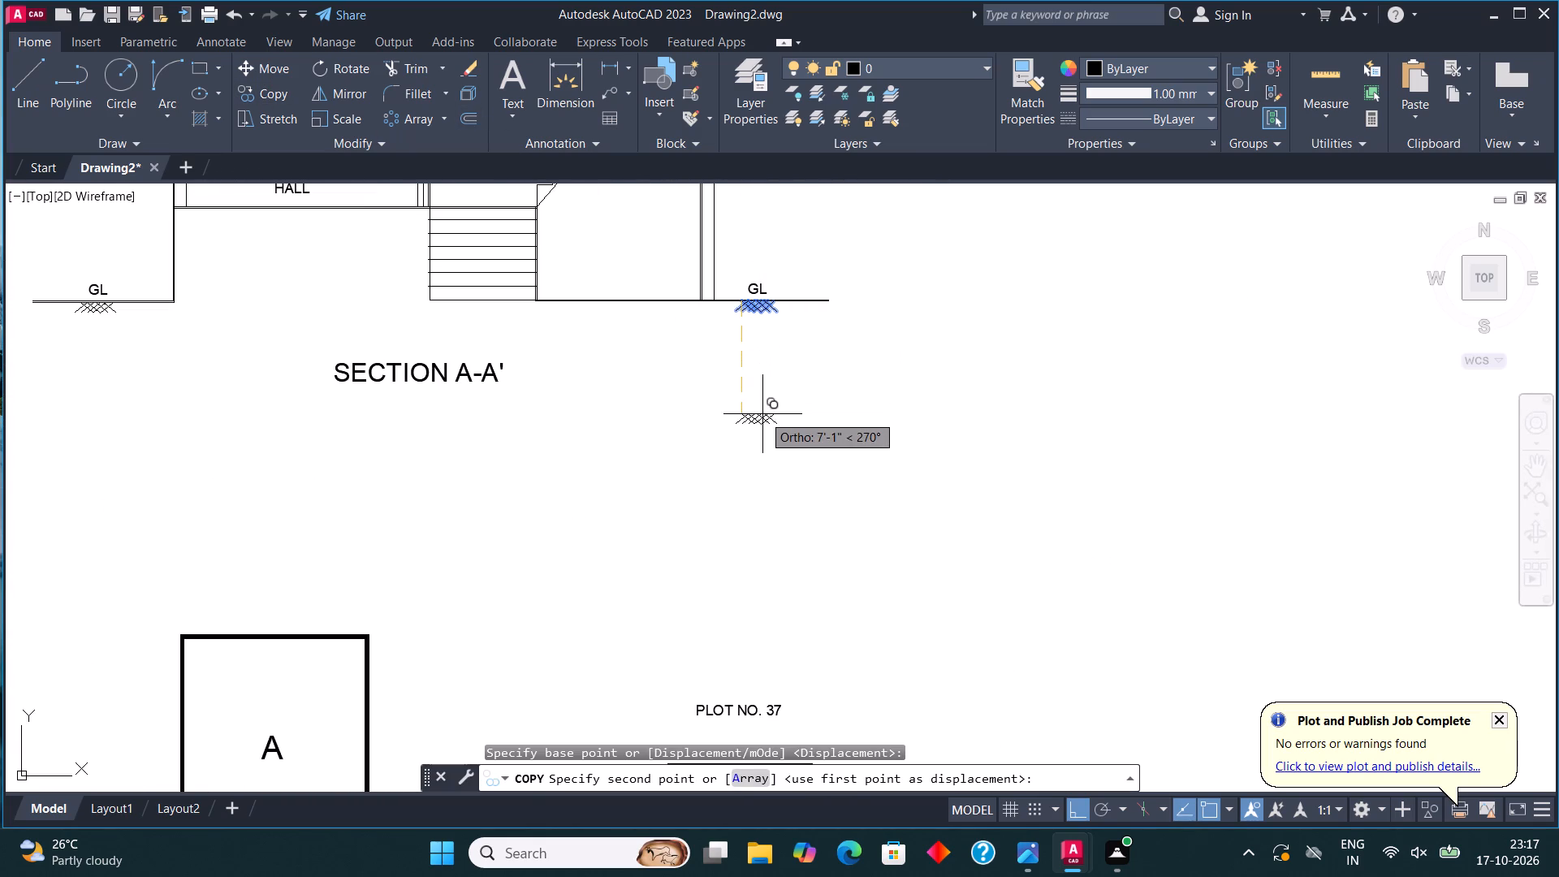
pyautogui.press('F8')
pyautogui.scroll(-3, 765, 421)
pyautogui.moveTo(740, 621); pyautogui.dragTo(735, 382, button='middle')
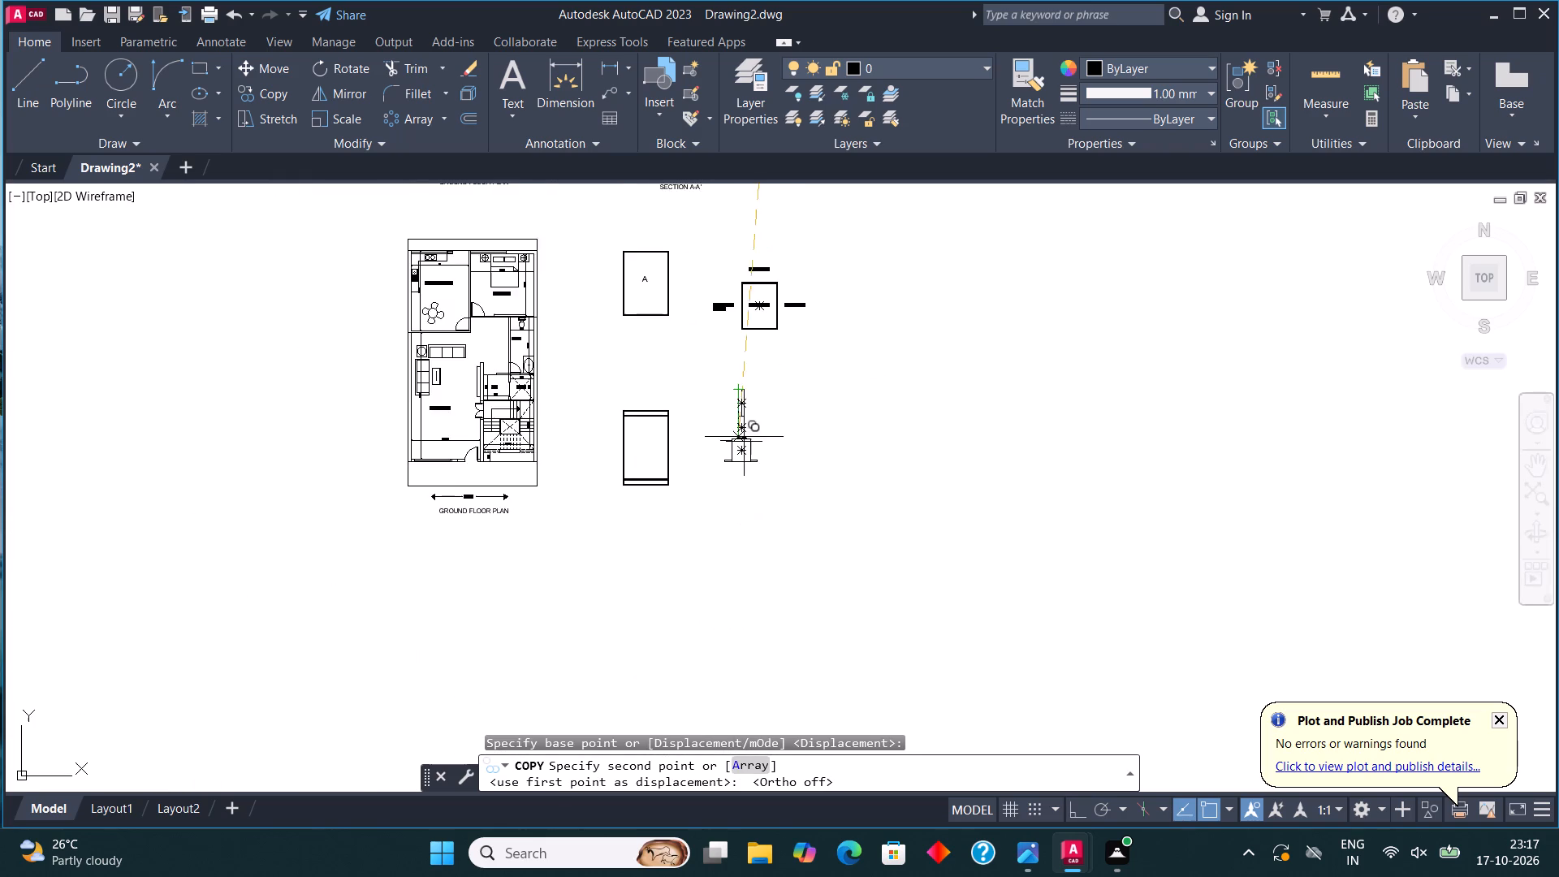
pyautogui.scroll(4, 747, 450)
pyautogui.scroll(3, 763, 385)
pyautogui.click(826, 395)
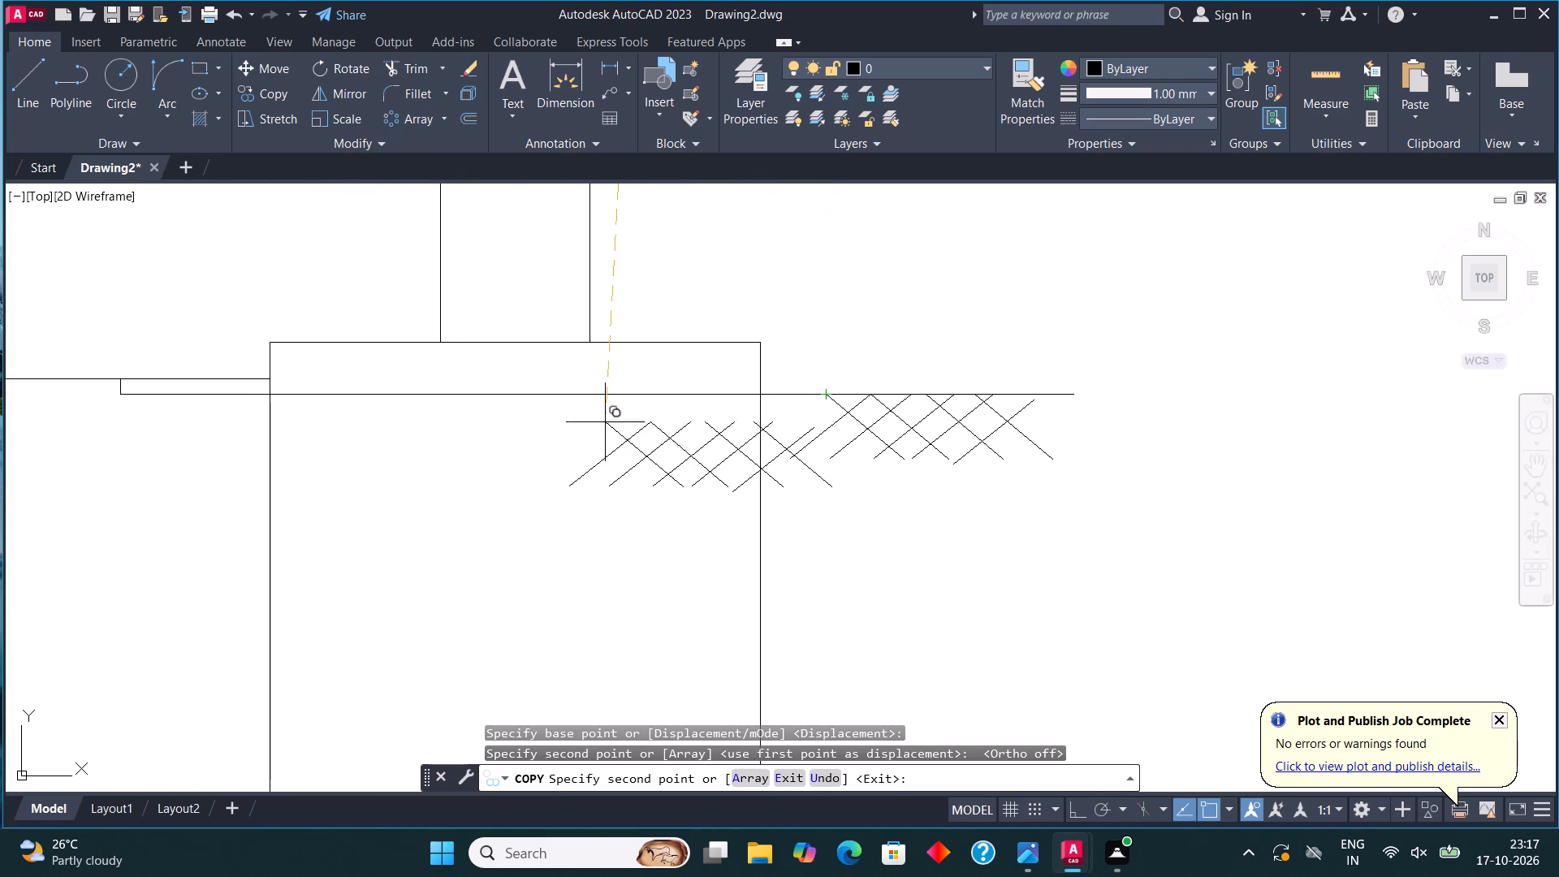
# Place a second copy of the ground hatch marks under the figure's left ground line.
pyautogui.moveTo(179, 394); pyautogui.dragTo(212, 399)
pyautogui.moveTo(223, 405); pyautogui.dragTo(440, 438, button='middle')
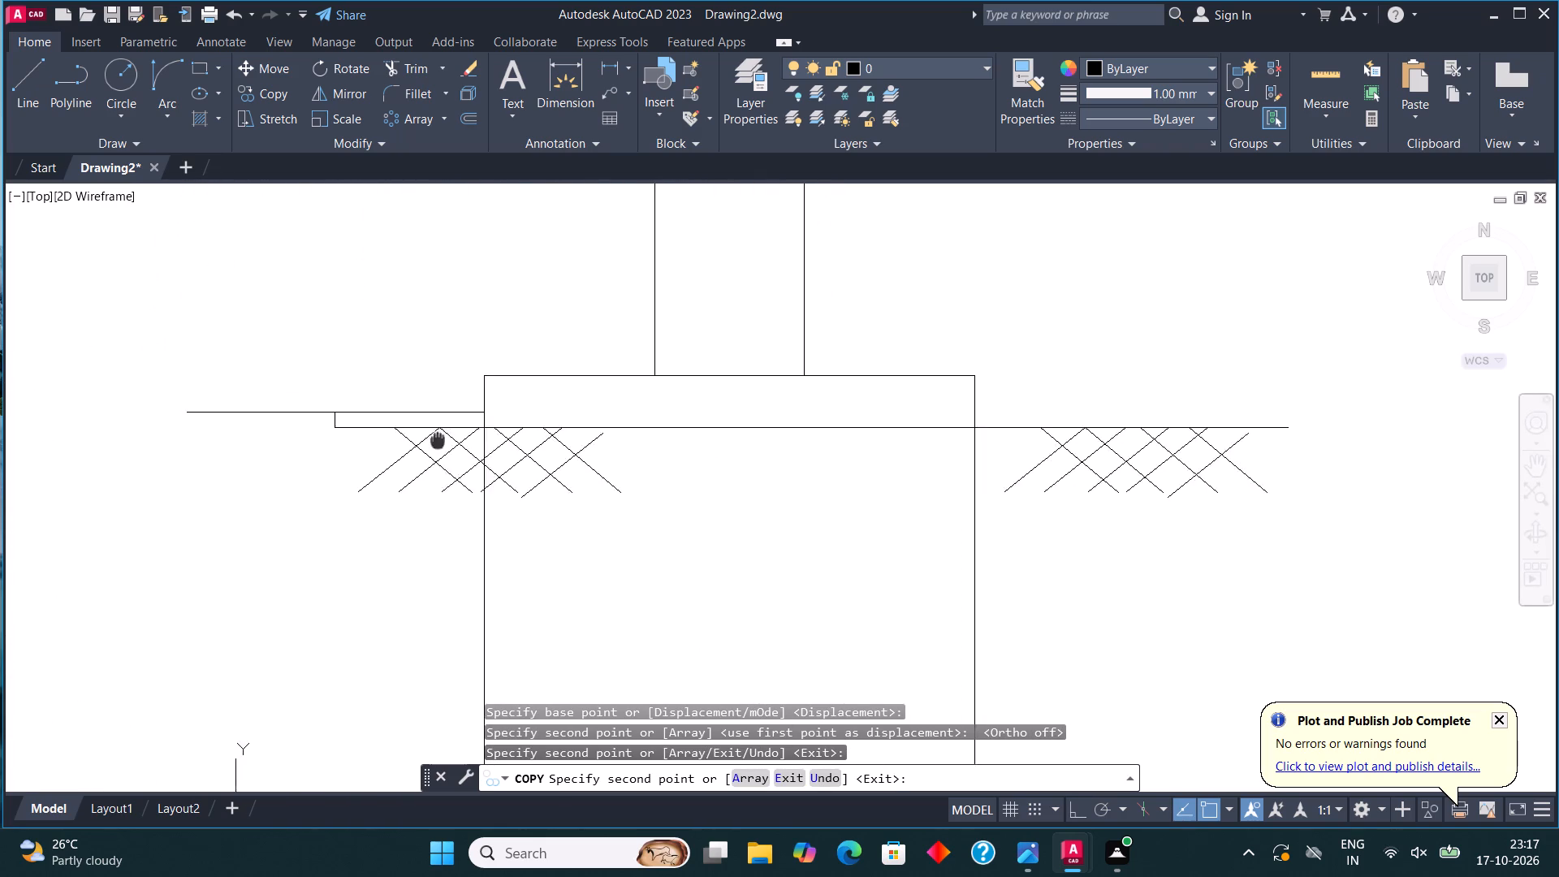
pyautogui.moveTo(440, 438); pyautogui.dragTo(445, 438, button='middle')
pyautogui.scroll(3, 375, 421)
pyautogui.scroll(-2, 738, 301)
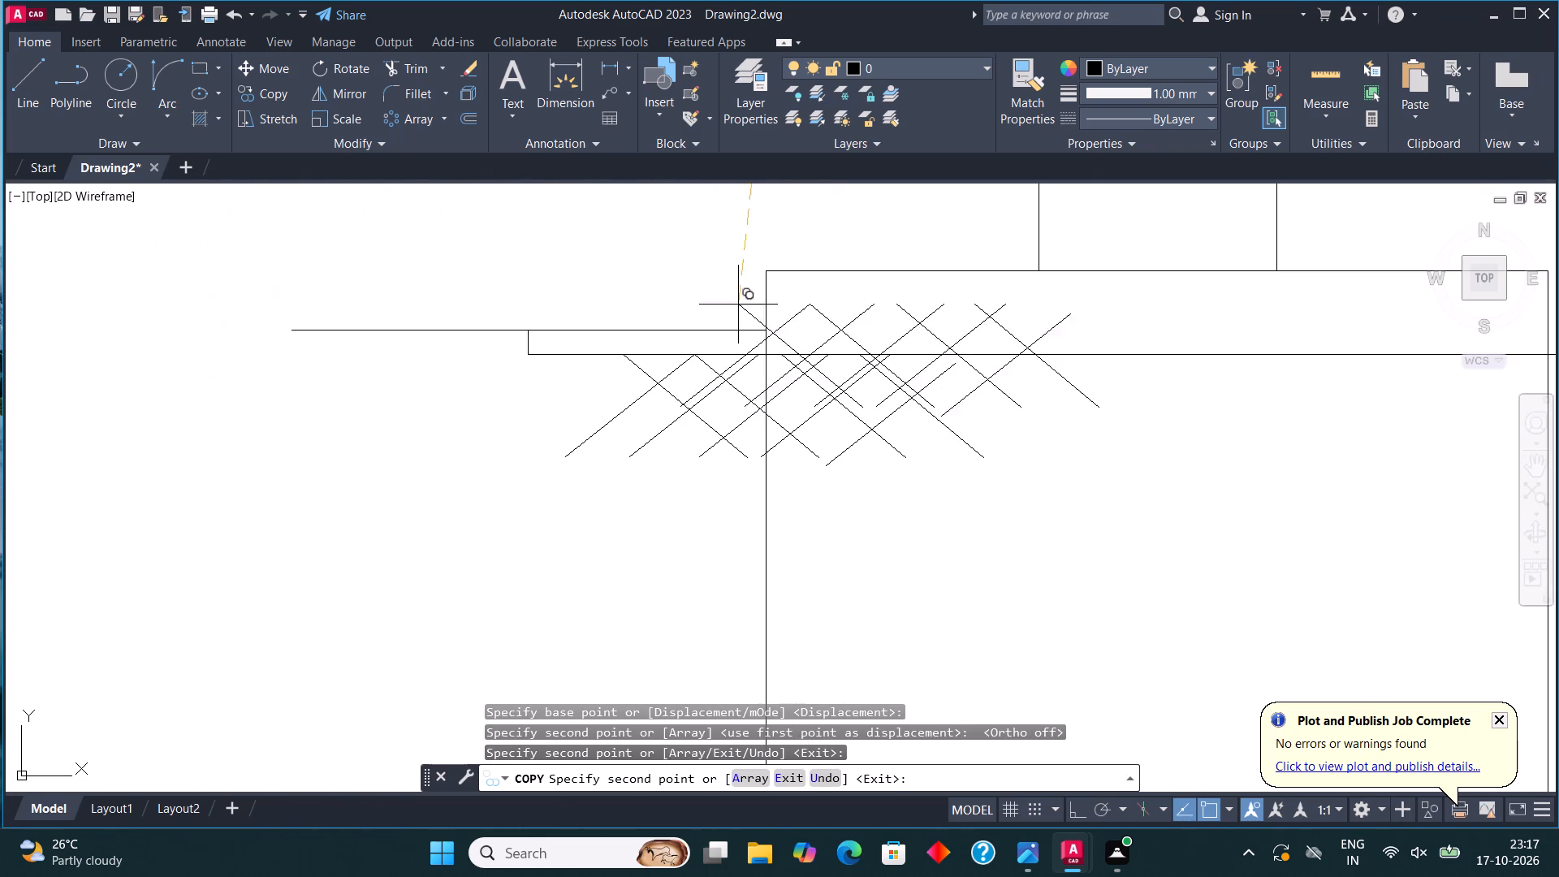
pyautogui.press('Escape')
# Move the outer lines of the left ground hatch a short distance outward along the ground line.
pyautogui.click(745, 469)
pyautogui.click(650, 369)
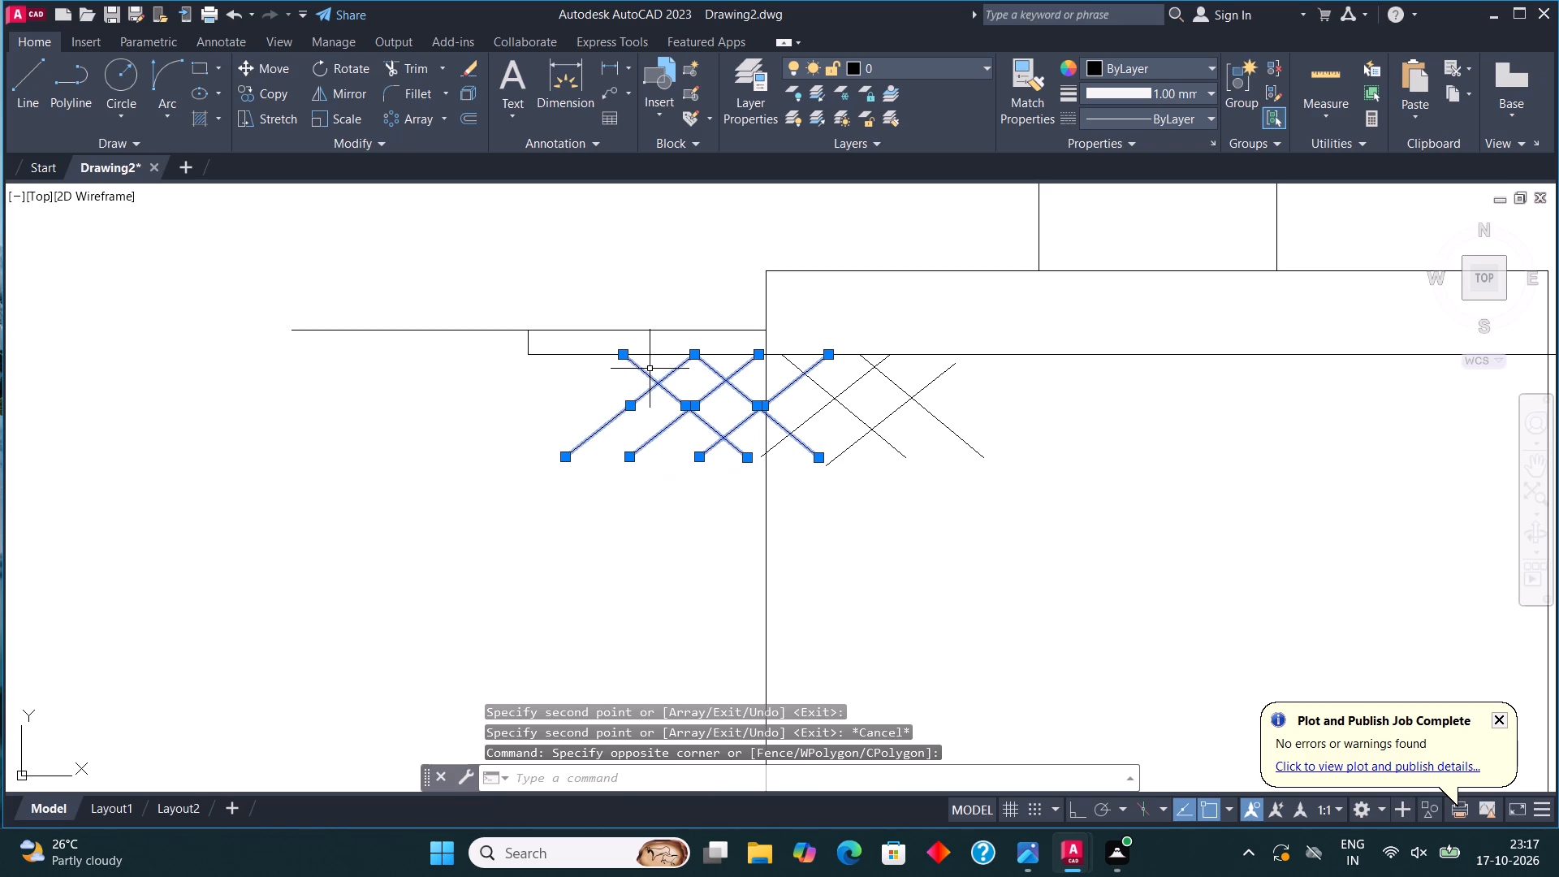
pyautogui.click(273, 65)
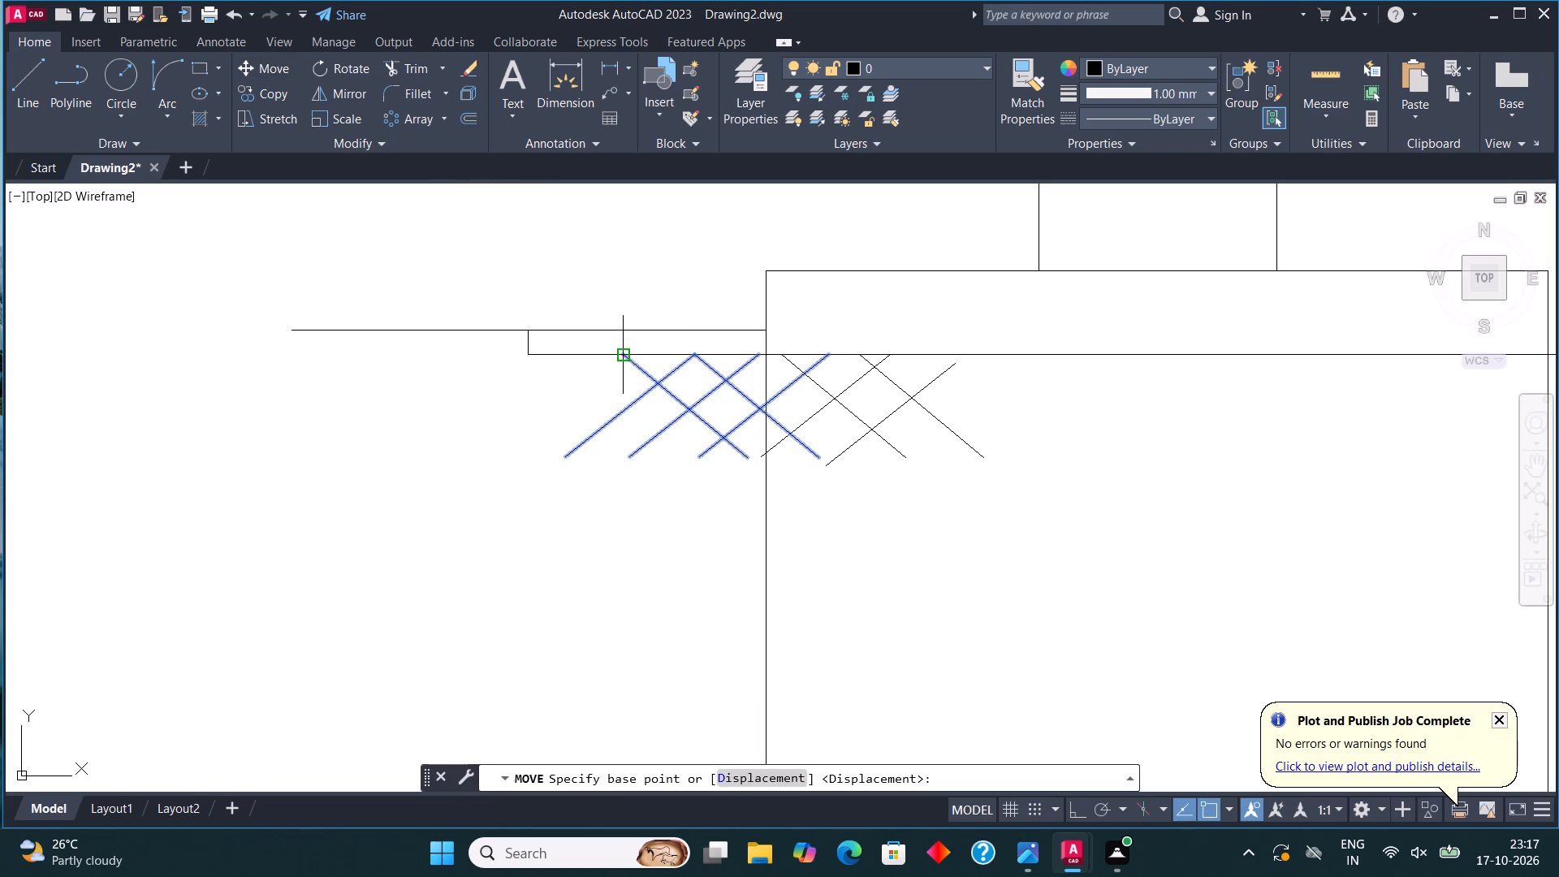
pyautogui.click(623, 353)
pyautogui.click(555, 355)
pyautogui.press('Escape')
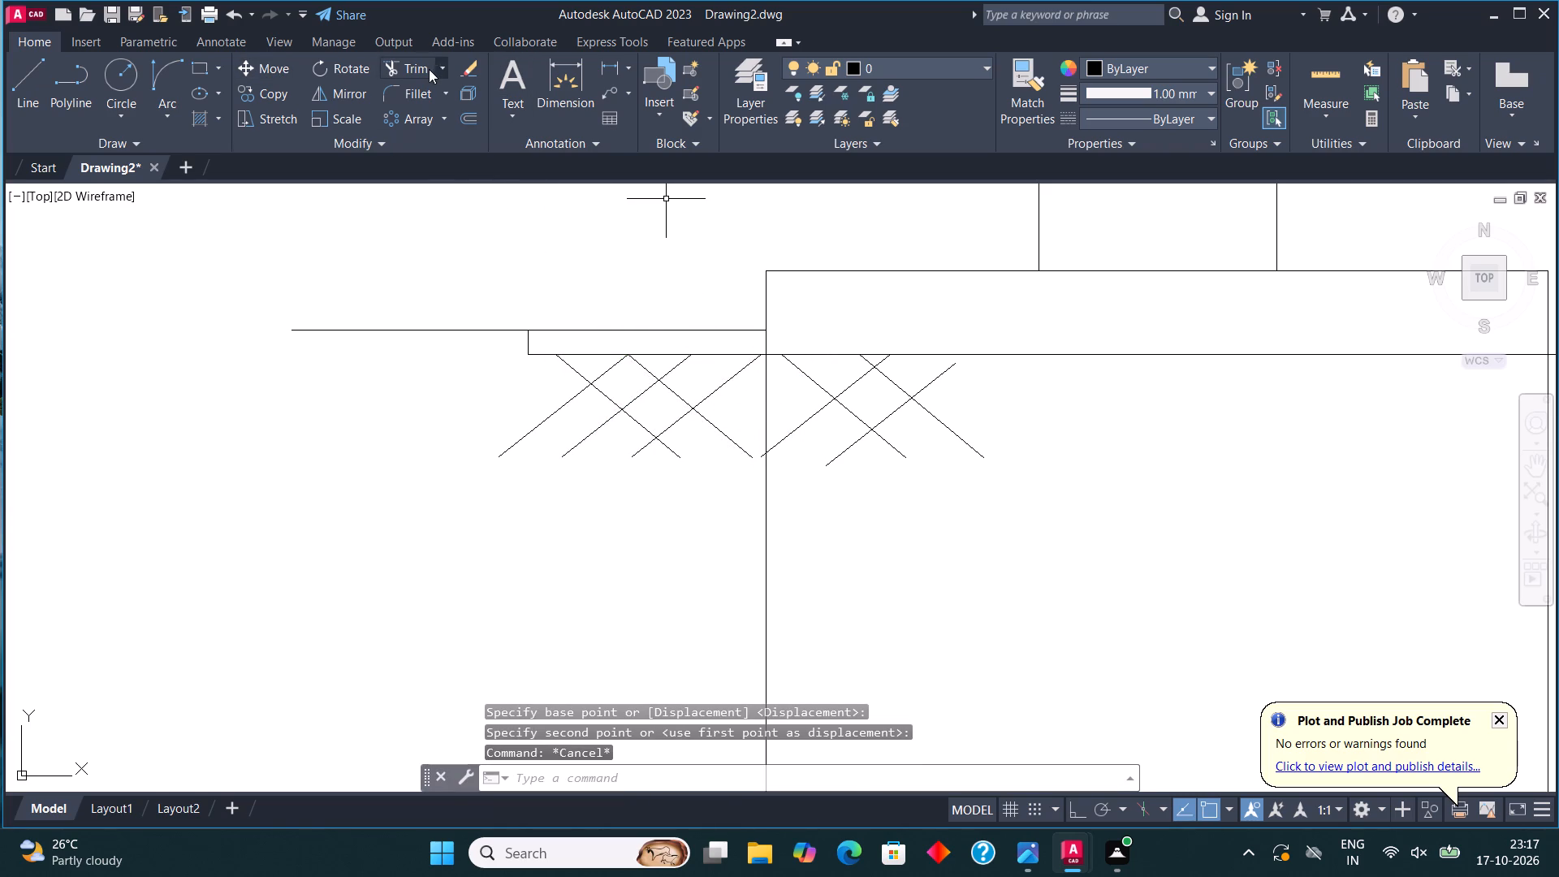
# Trim away the portions of the left ground hatch marks that extend inside the large lower rectangle.
pyautogui.click(427, 69)
pyautogui.moveTo(806, 391); pyautogui.dragTo(864, 417)
pyautogui.moveTo(867, 378); pyautogui.dragTo(882, 435)
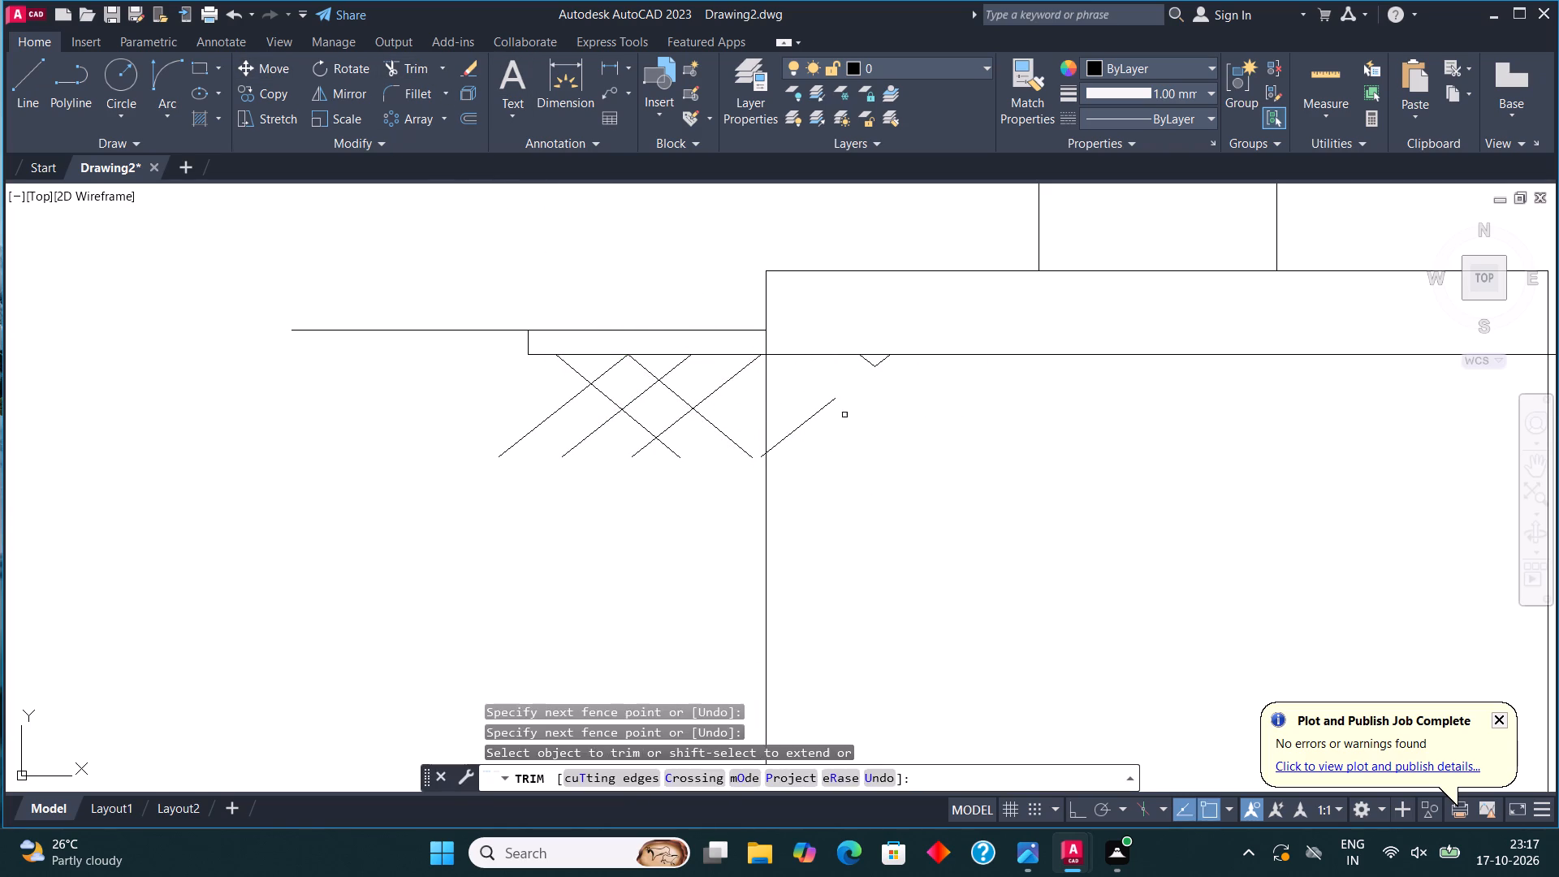
pyautogui.moveTo(823, 387); pyautogui.dragTo(836, 453)
pyautogui.click(876, 365)
pyautogui.click(876, 364)
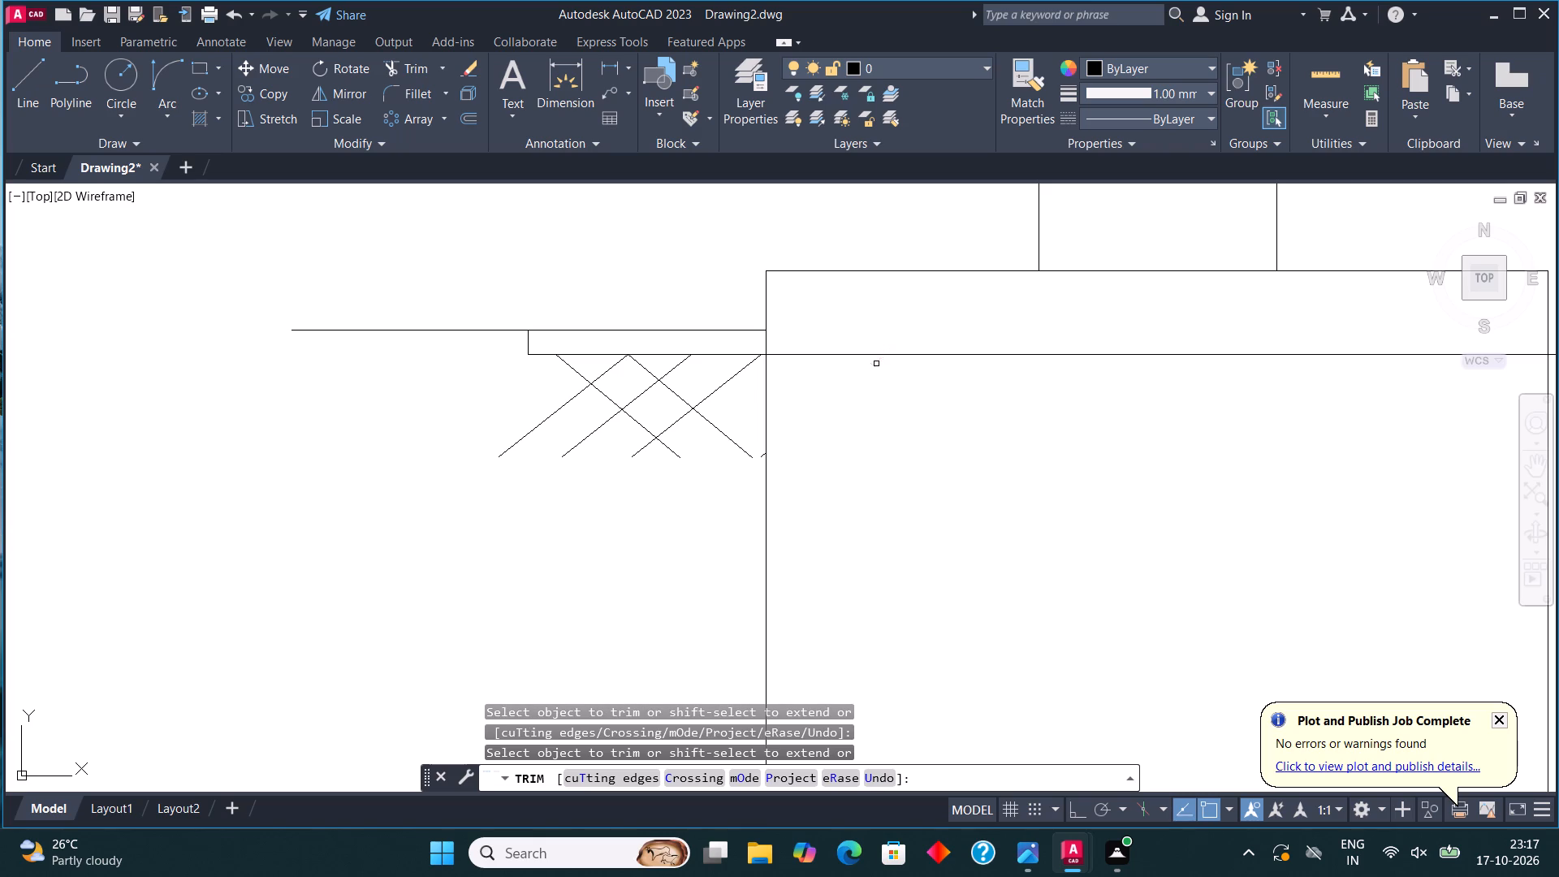
pyautogui.click(760, 458)
pyautogui.scroll(-6, 499, 596)
pyautogui.press('Escape')
# Draw a horizontal line across the large rectangle's lower end, joining the top edges of the two side base strips.
pyautogui.scroll(-1, 579, 516)
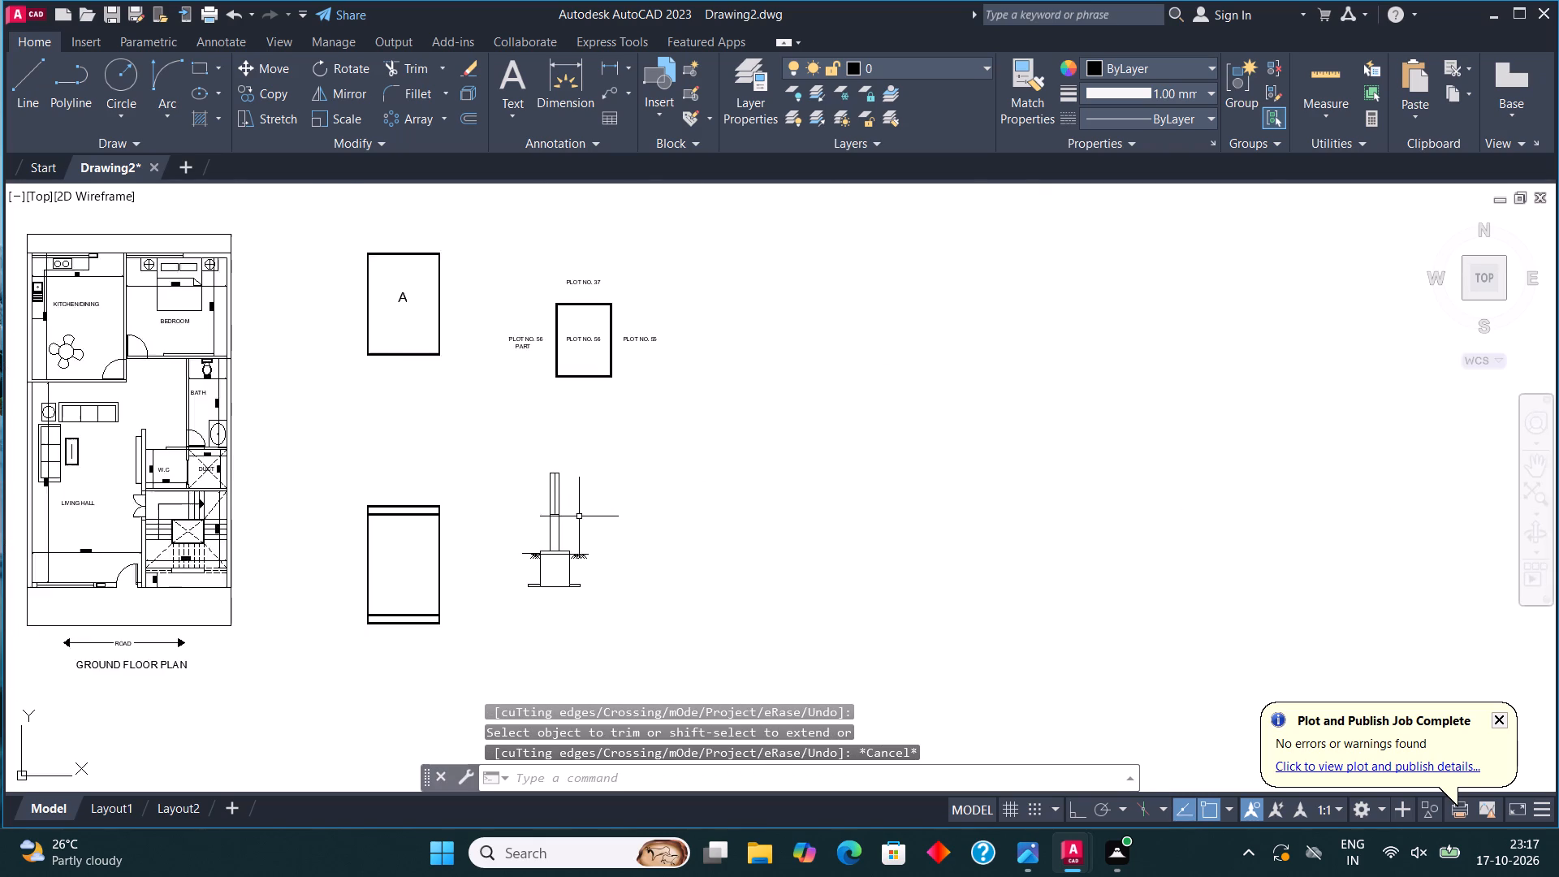
pyautogui.scroll(-1, 579, 516)
pyautogui.scroll(4, 544, 561)
pyautogui.moveTo(589, 624); pyautogui.dragTo(591, 571, button='middle')
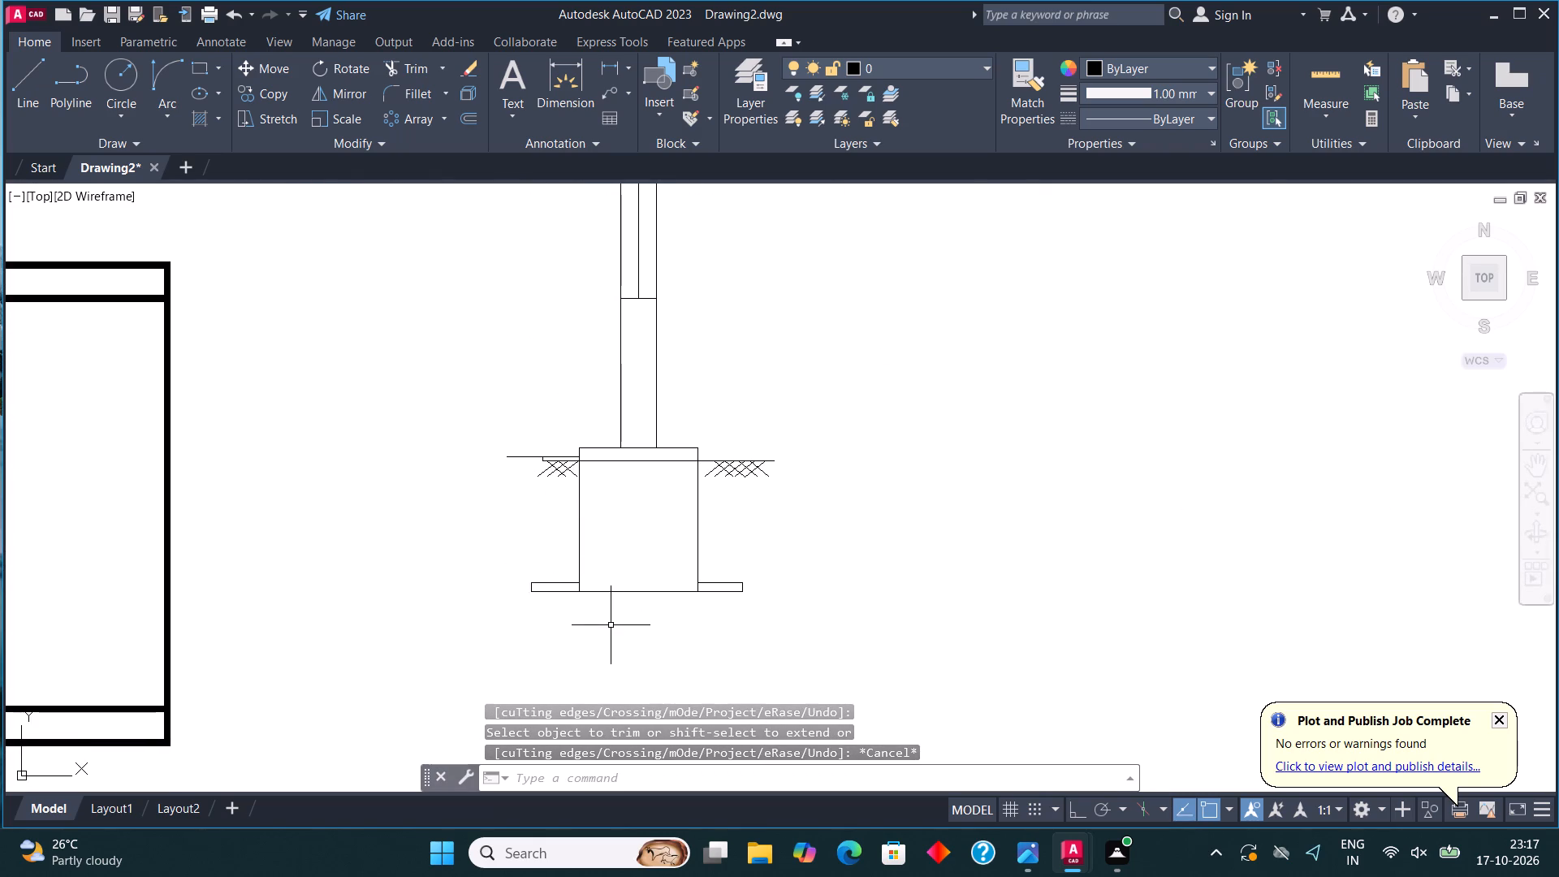
pyautogui.scroll(2, 610, 630)
pyautogui.click(51, 87)
pyautogui.click(23, 70)
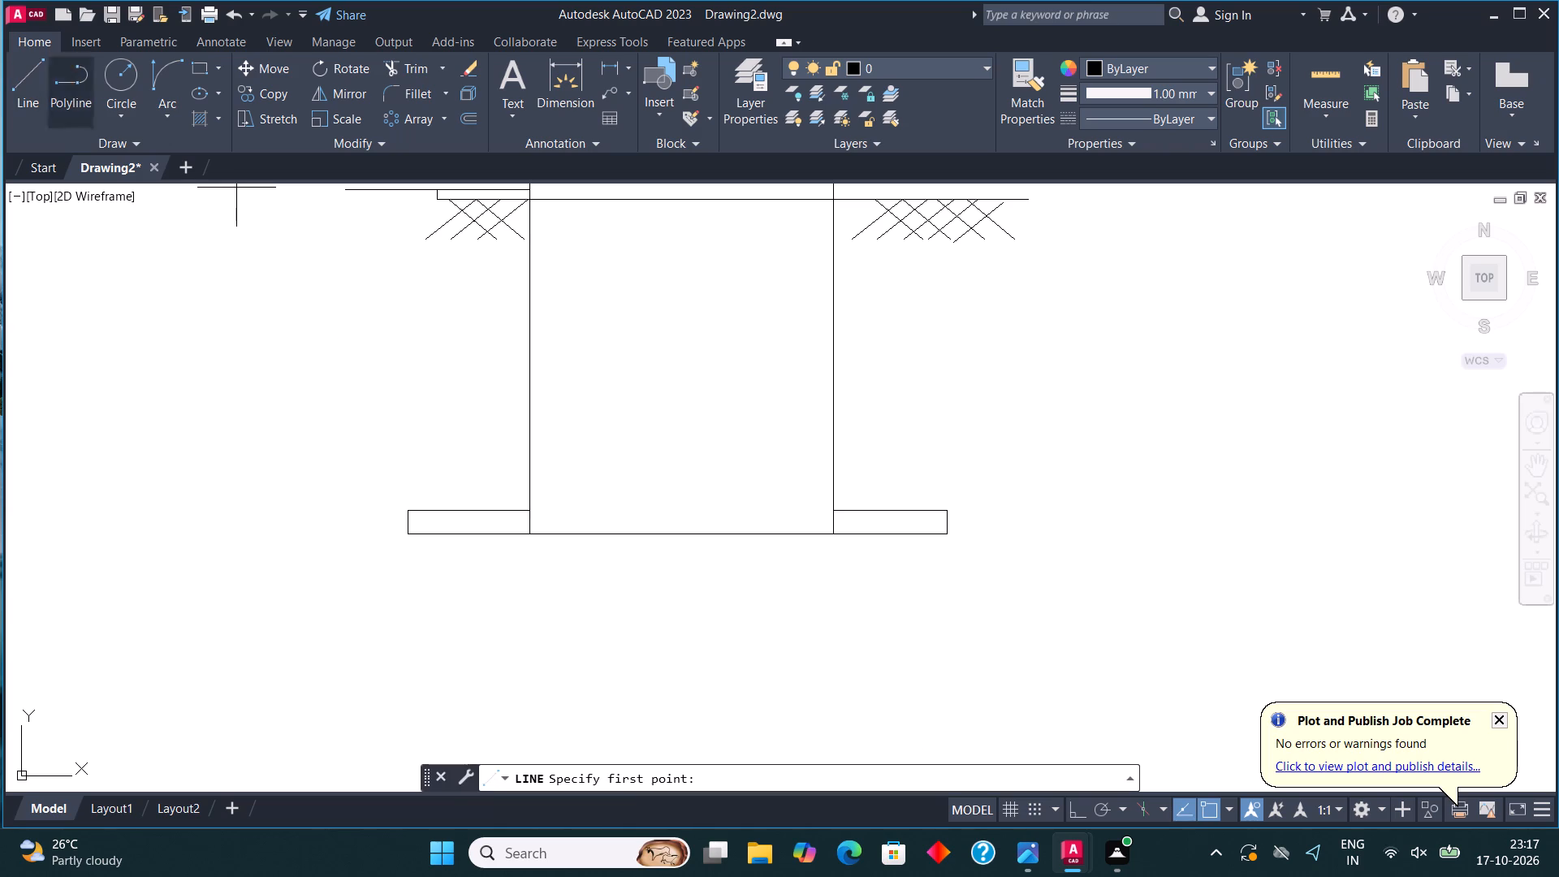
pyautogui.click(532, 506)
pyautogui.click(844, 511)
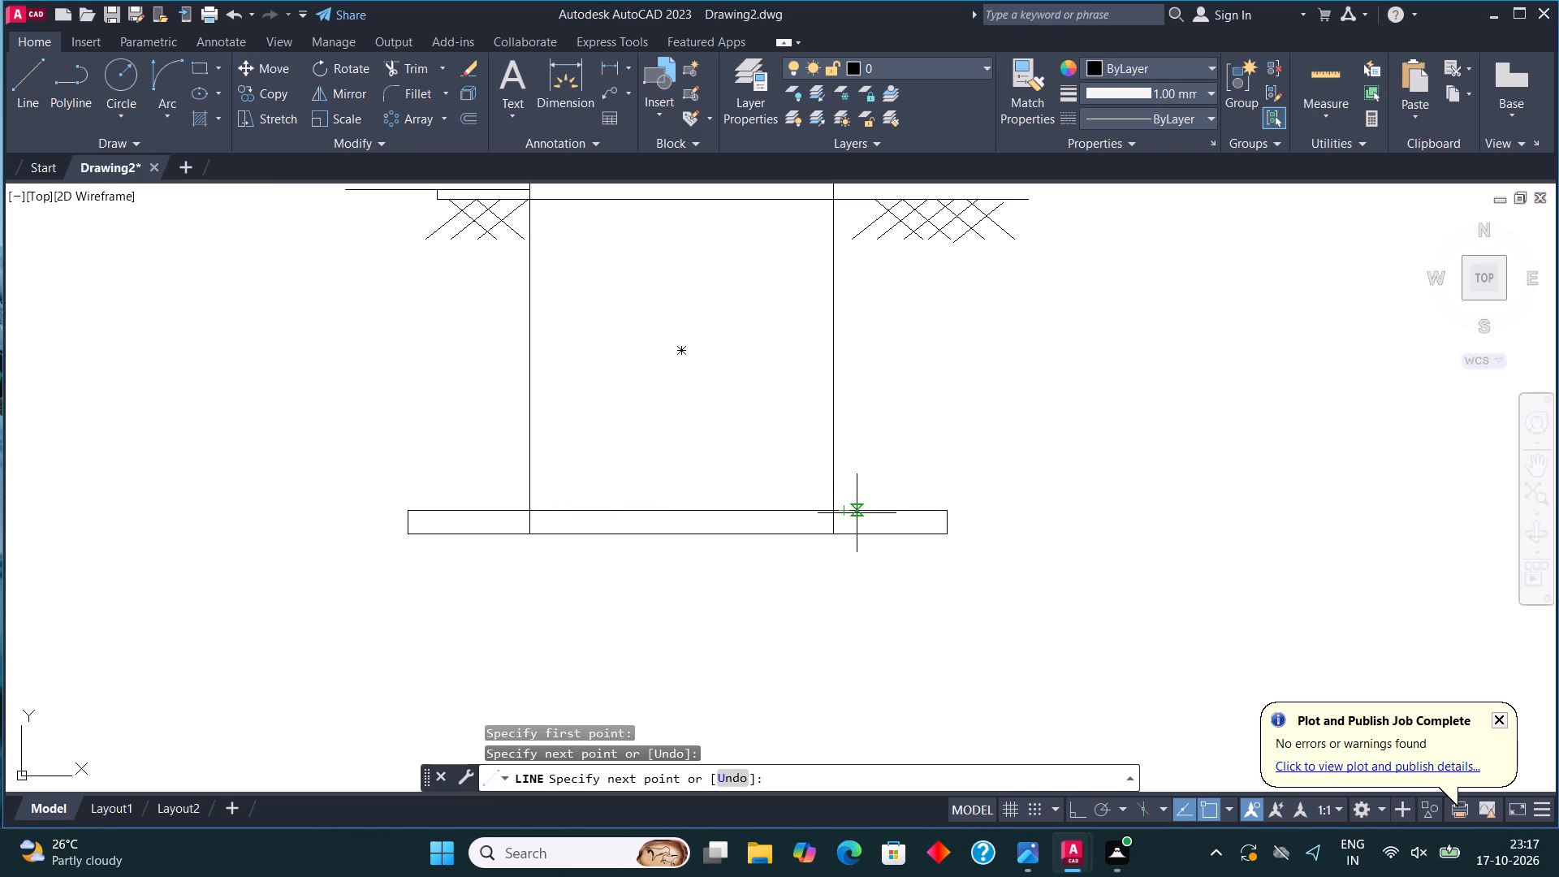
pyautogui.press('Escape')
# Trim both vertical sides of the large rectangle within the base strip to leave one continuous strip.
pyautogui.click(409, 56)
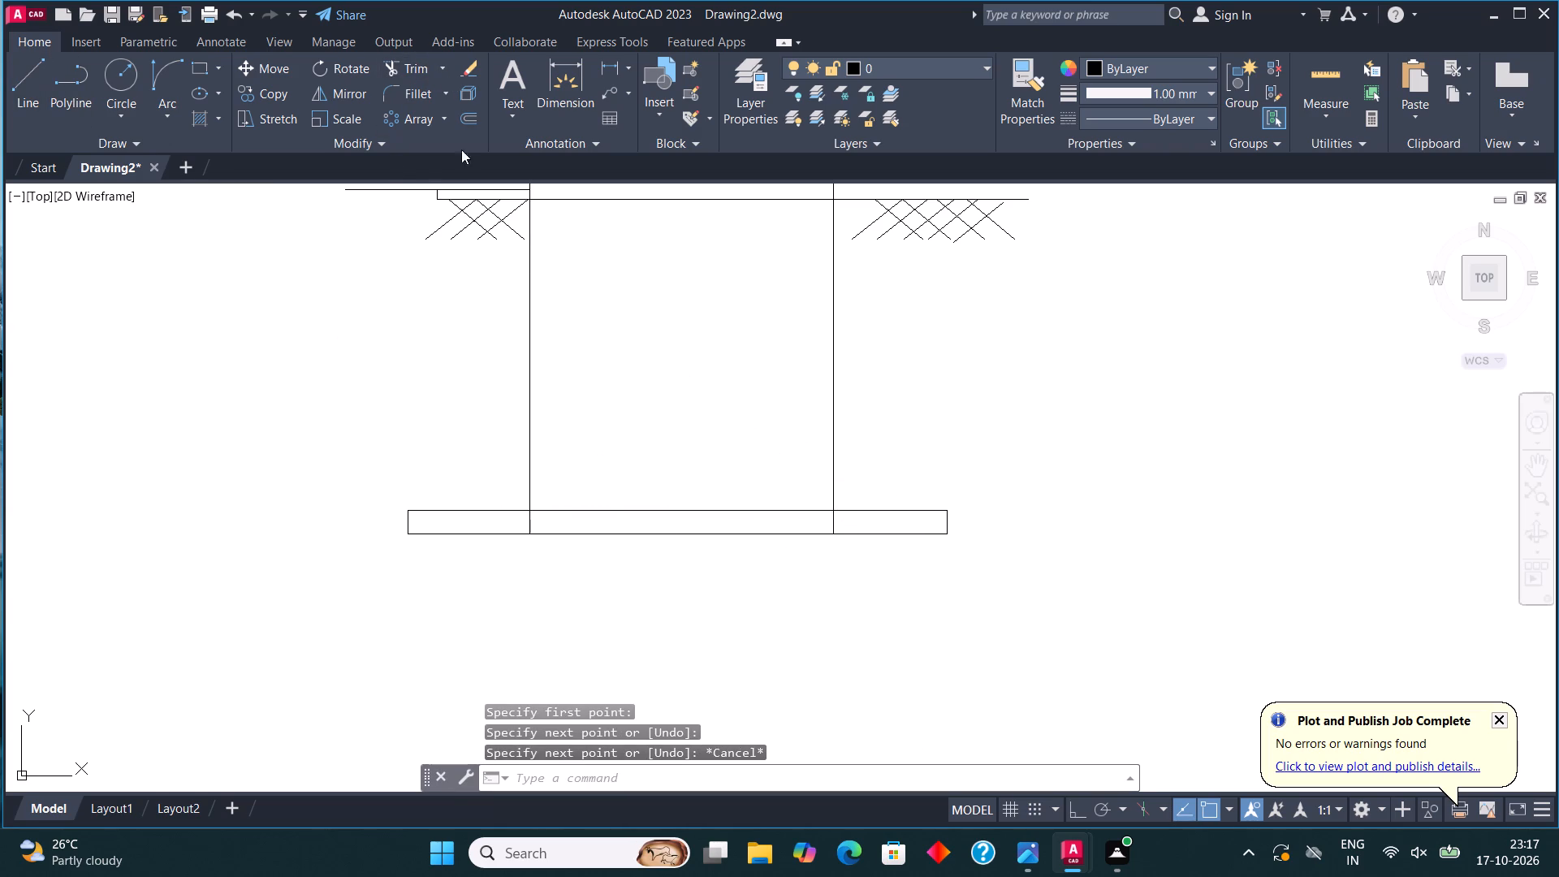
pyautogui.click(412, 66)
pyautogui.click(524, 525)
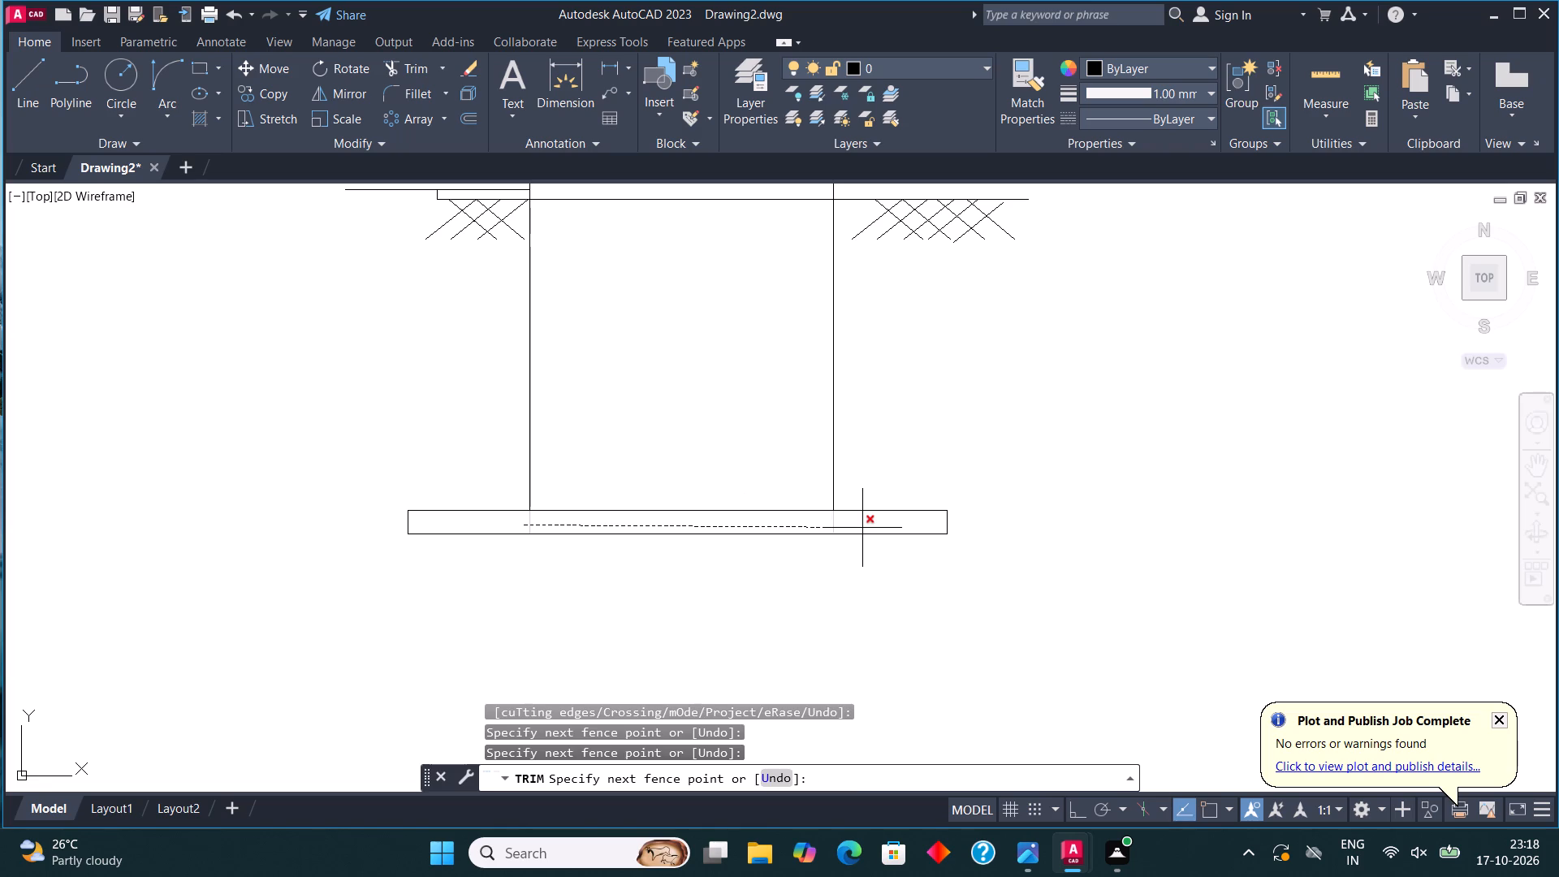
pyautogui.click(862, 528)
pyautogui.press('Escape')
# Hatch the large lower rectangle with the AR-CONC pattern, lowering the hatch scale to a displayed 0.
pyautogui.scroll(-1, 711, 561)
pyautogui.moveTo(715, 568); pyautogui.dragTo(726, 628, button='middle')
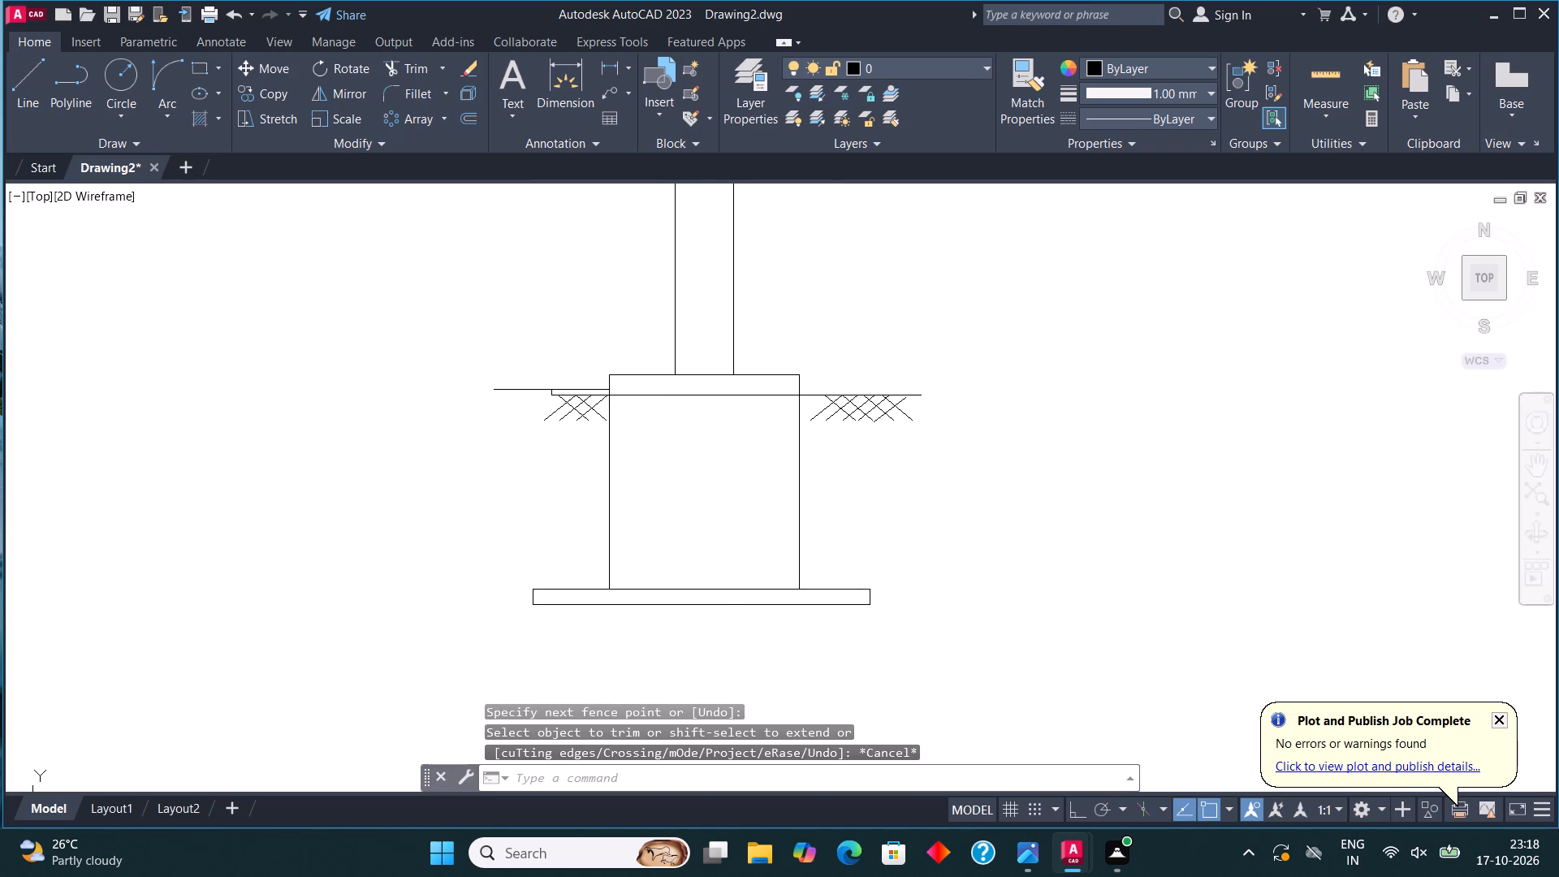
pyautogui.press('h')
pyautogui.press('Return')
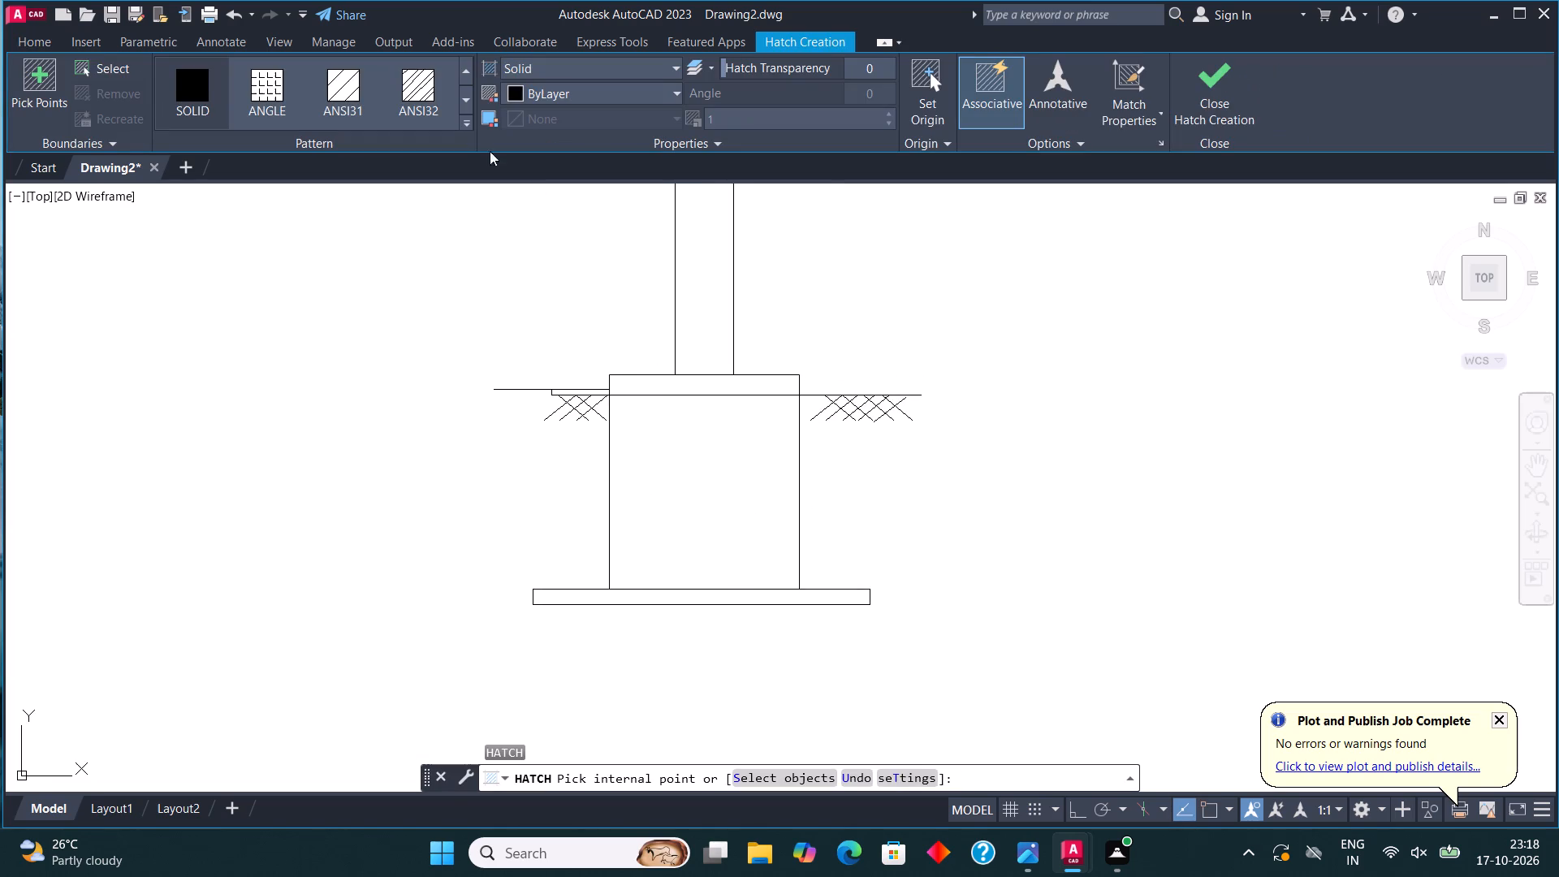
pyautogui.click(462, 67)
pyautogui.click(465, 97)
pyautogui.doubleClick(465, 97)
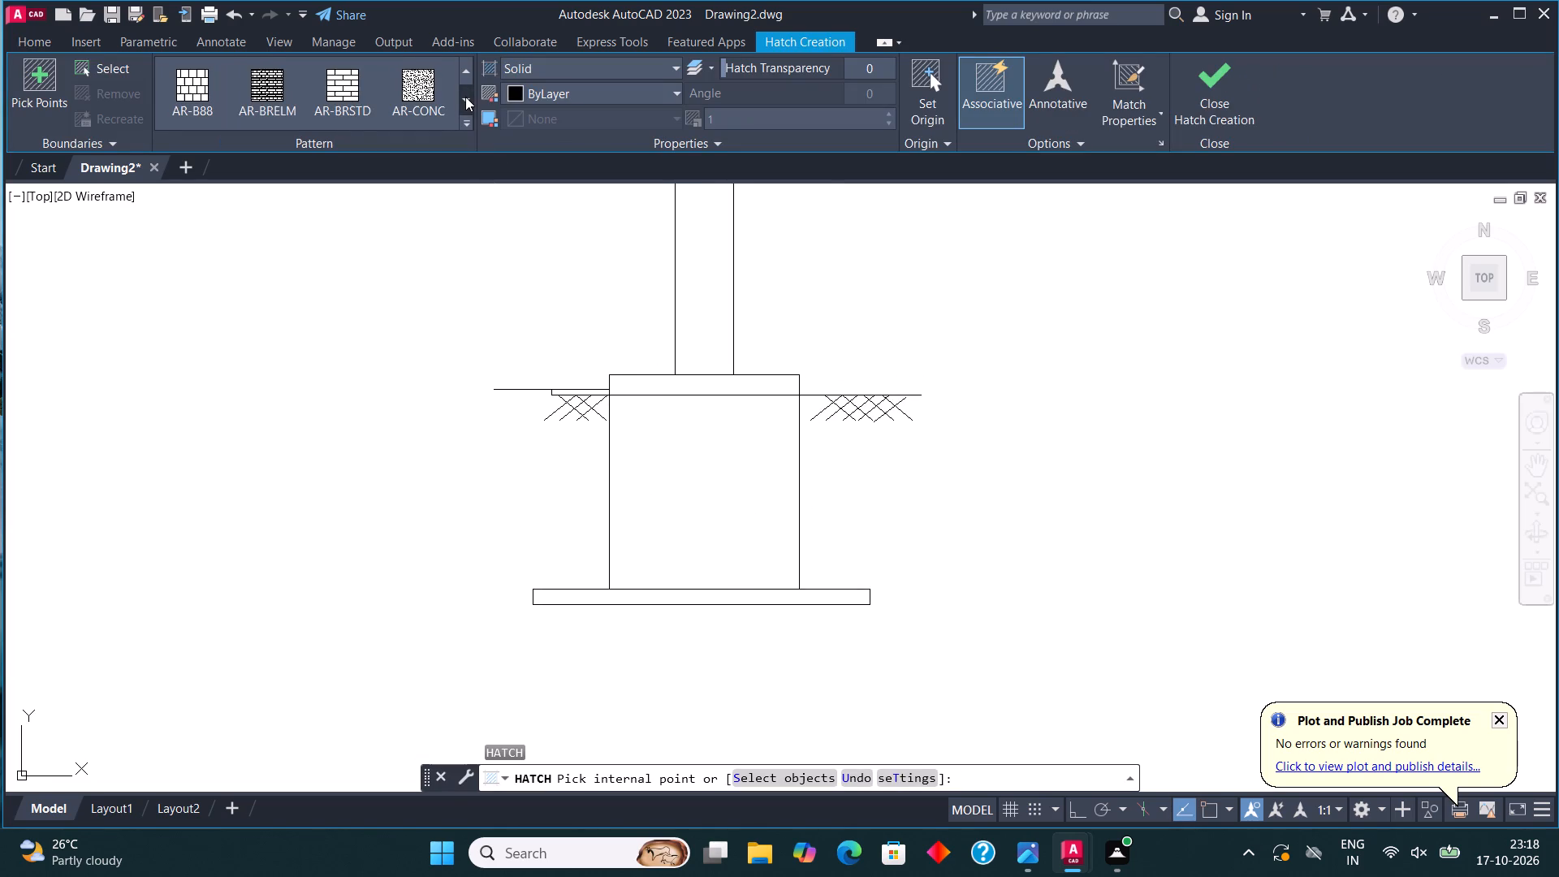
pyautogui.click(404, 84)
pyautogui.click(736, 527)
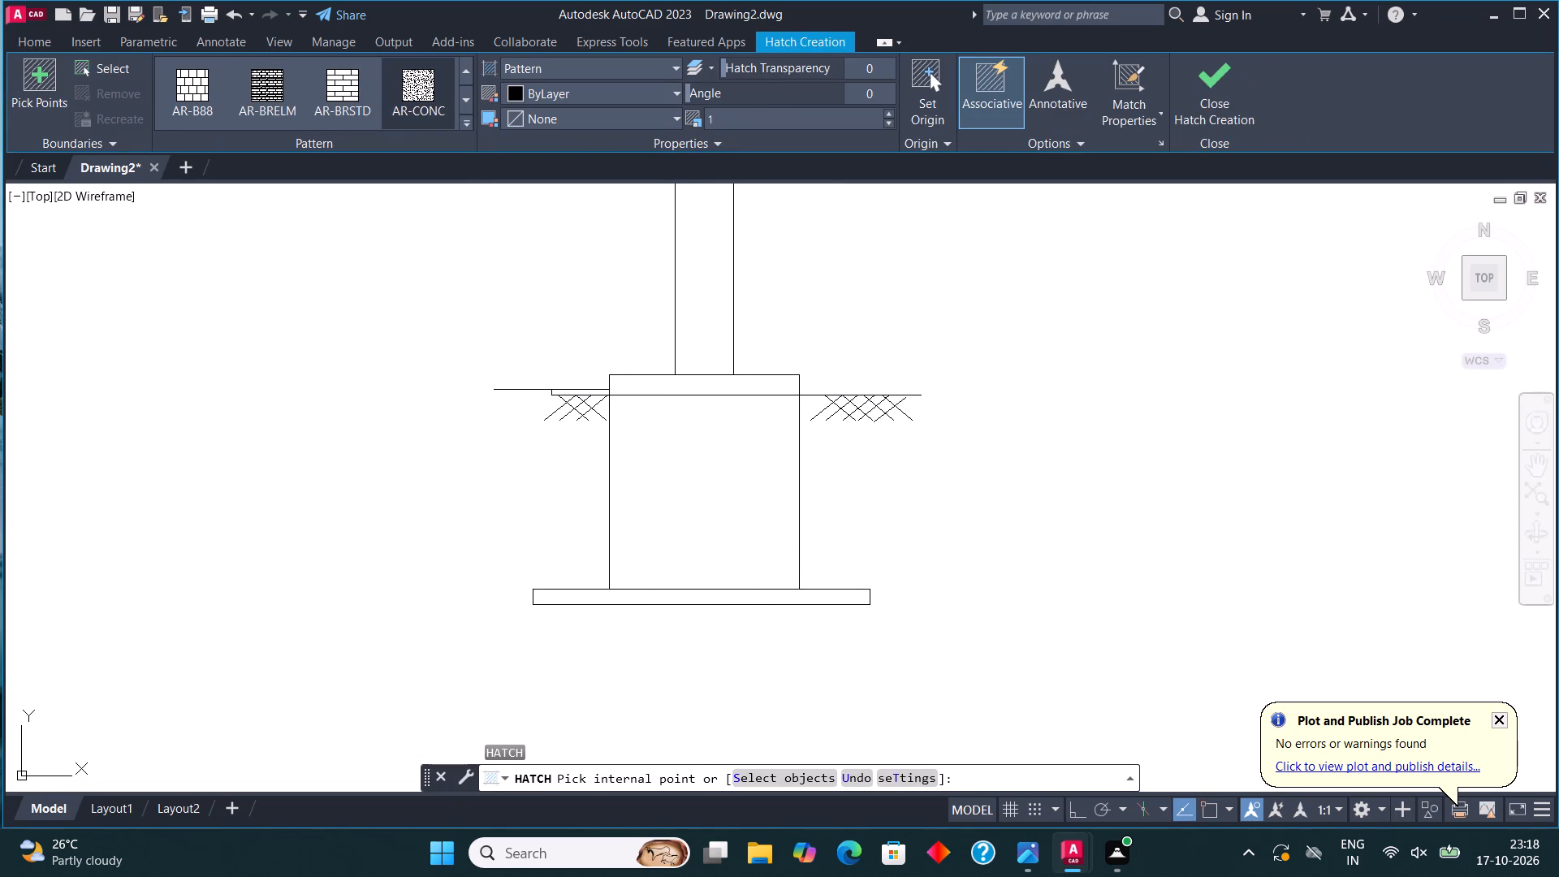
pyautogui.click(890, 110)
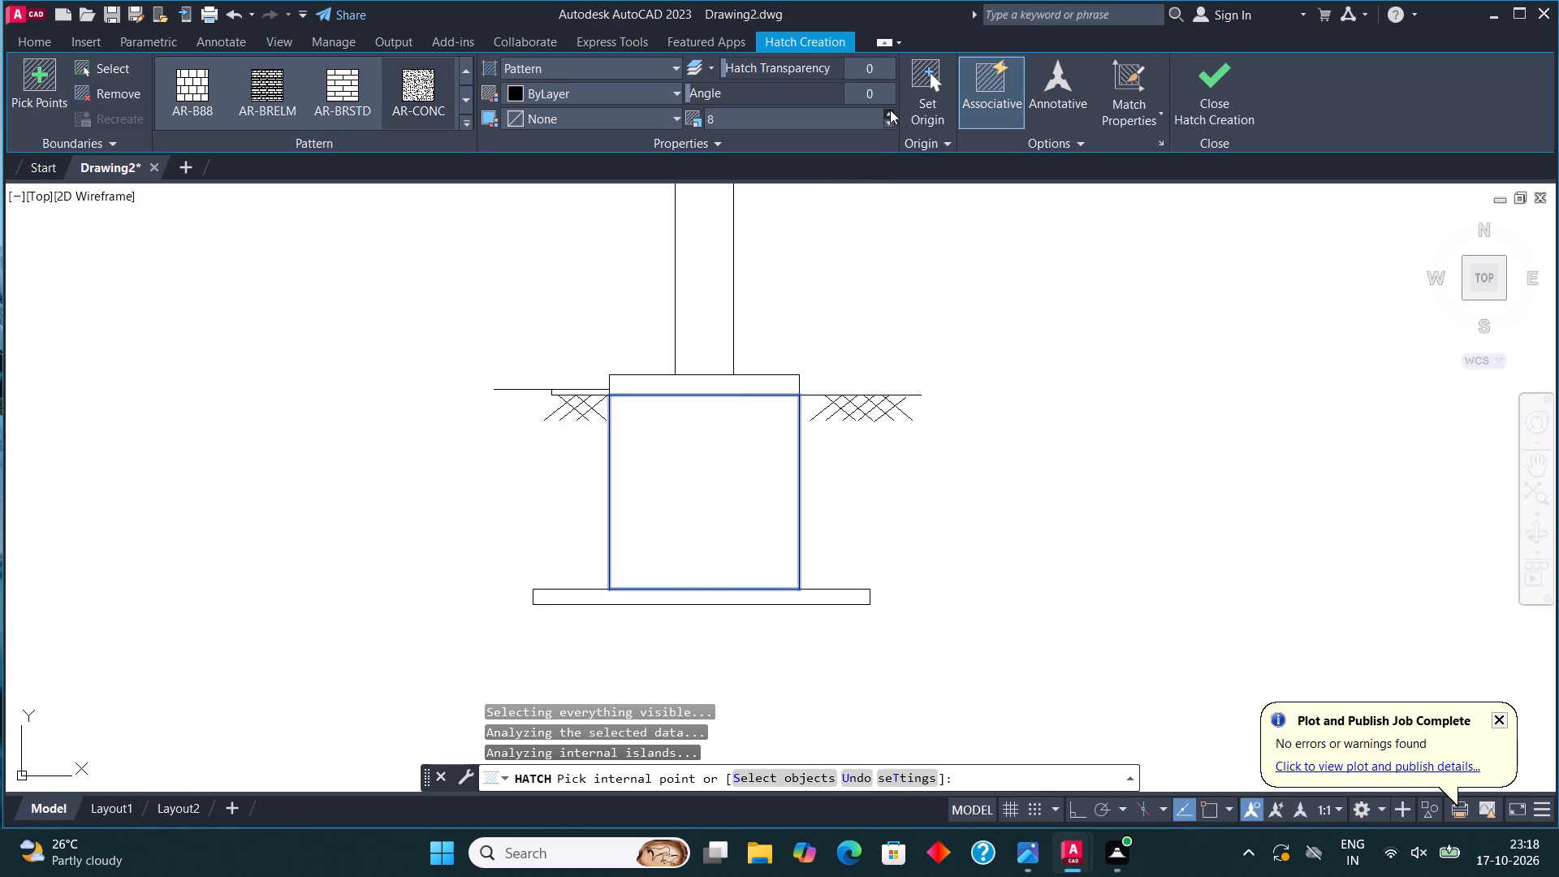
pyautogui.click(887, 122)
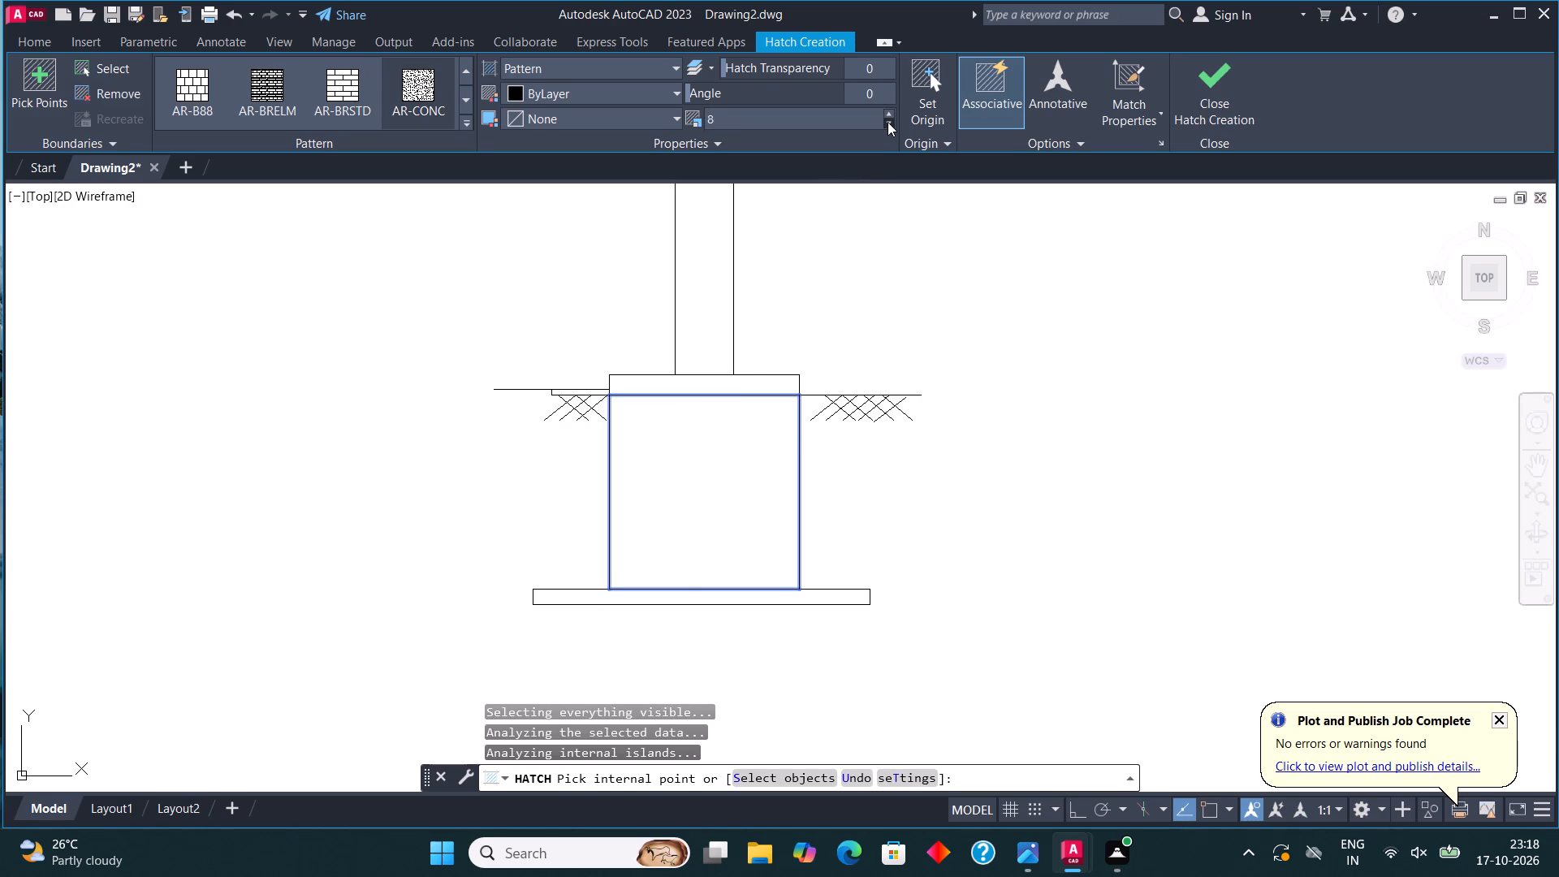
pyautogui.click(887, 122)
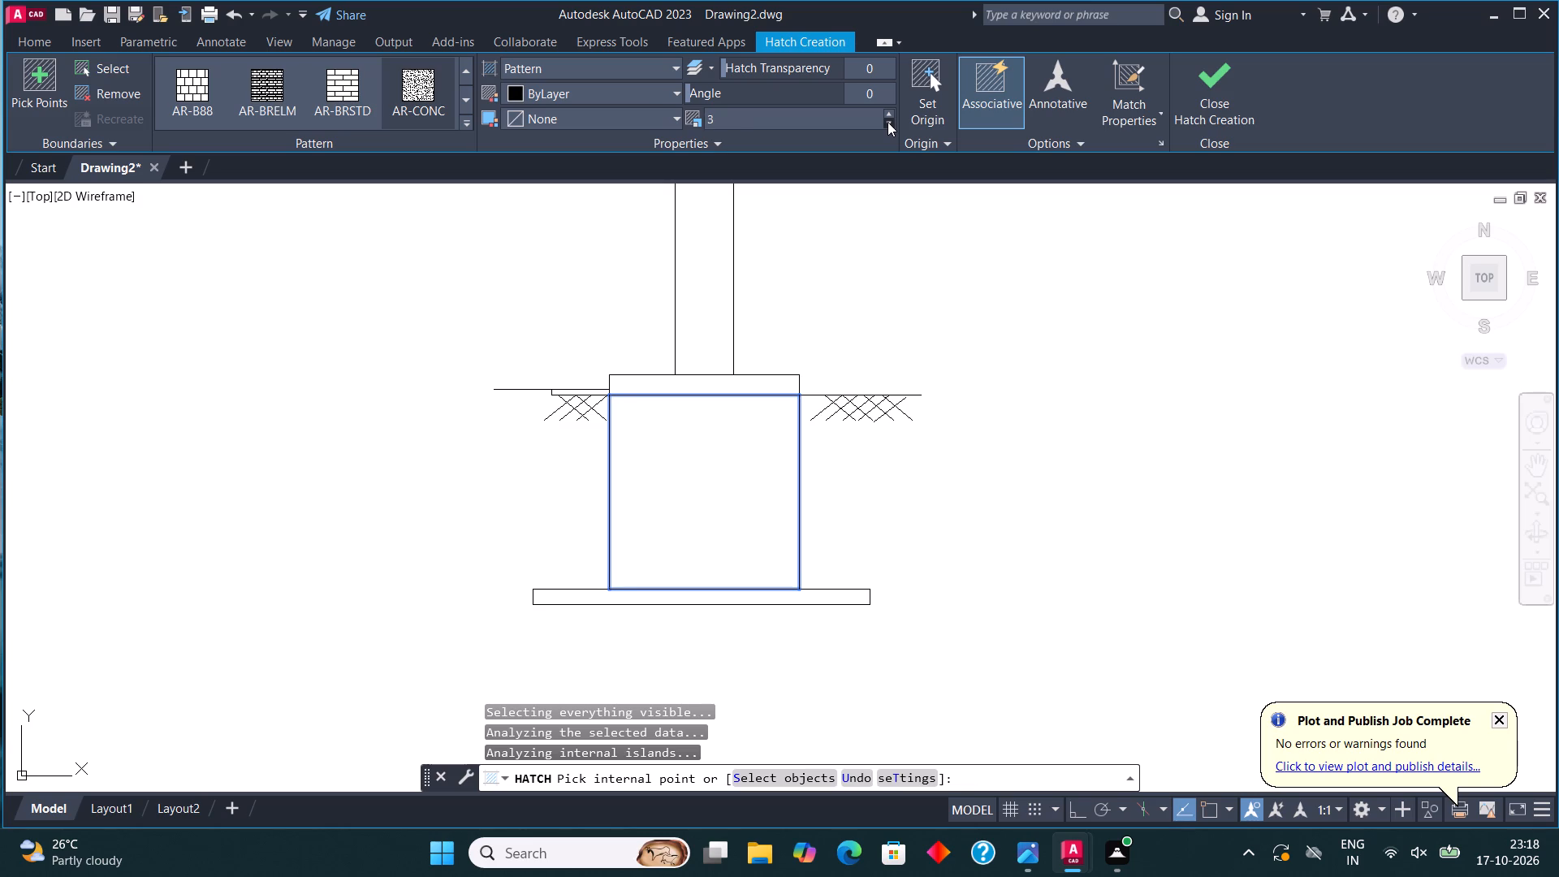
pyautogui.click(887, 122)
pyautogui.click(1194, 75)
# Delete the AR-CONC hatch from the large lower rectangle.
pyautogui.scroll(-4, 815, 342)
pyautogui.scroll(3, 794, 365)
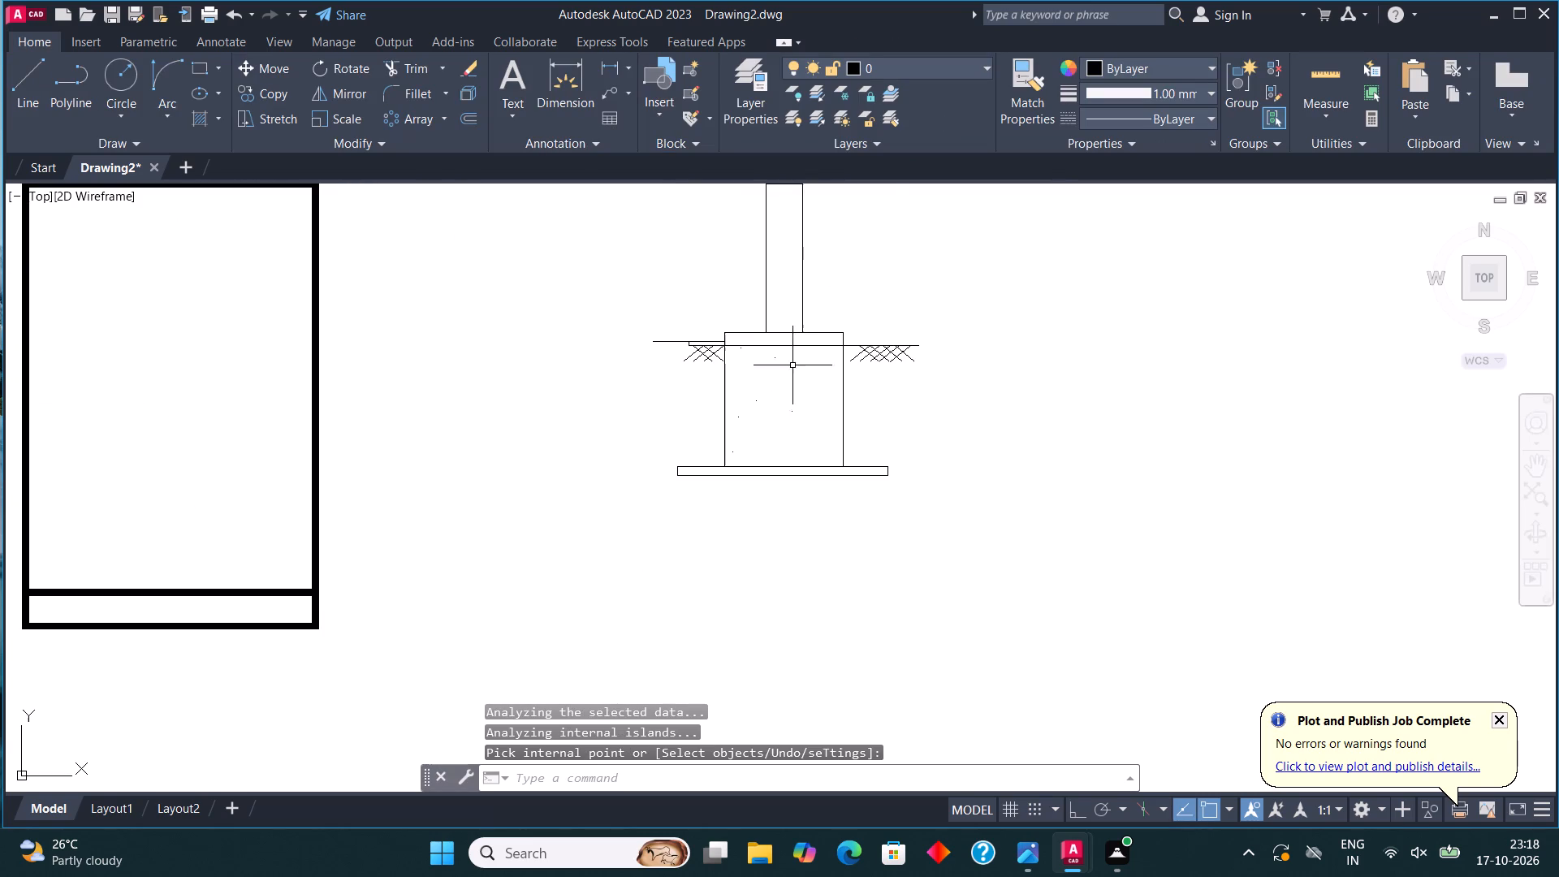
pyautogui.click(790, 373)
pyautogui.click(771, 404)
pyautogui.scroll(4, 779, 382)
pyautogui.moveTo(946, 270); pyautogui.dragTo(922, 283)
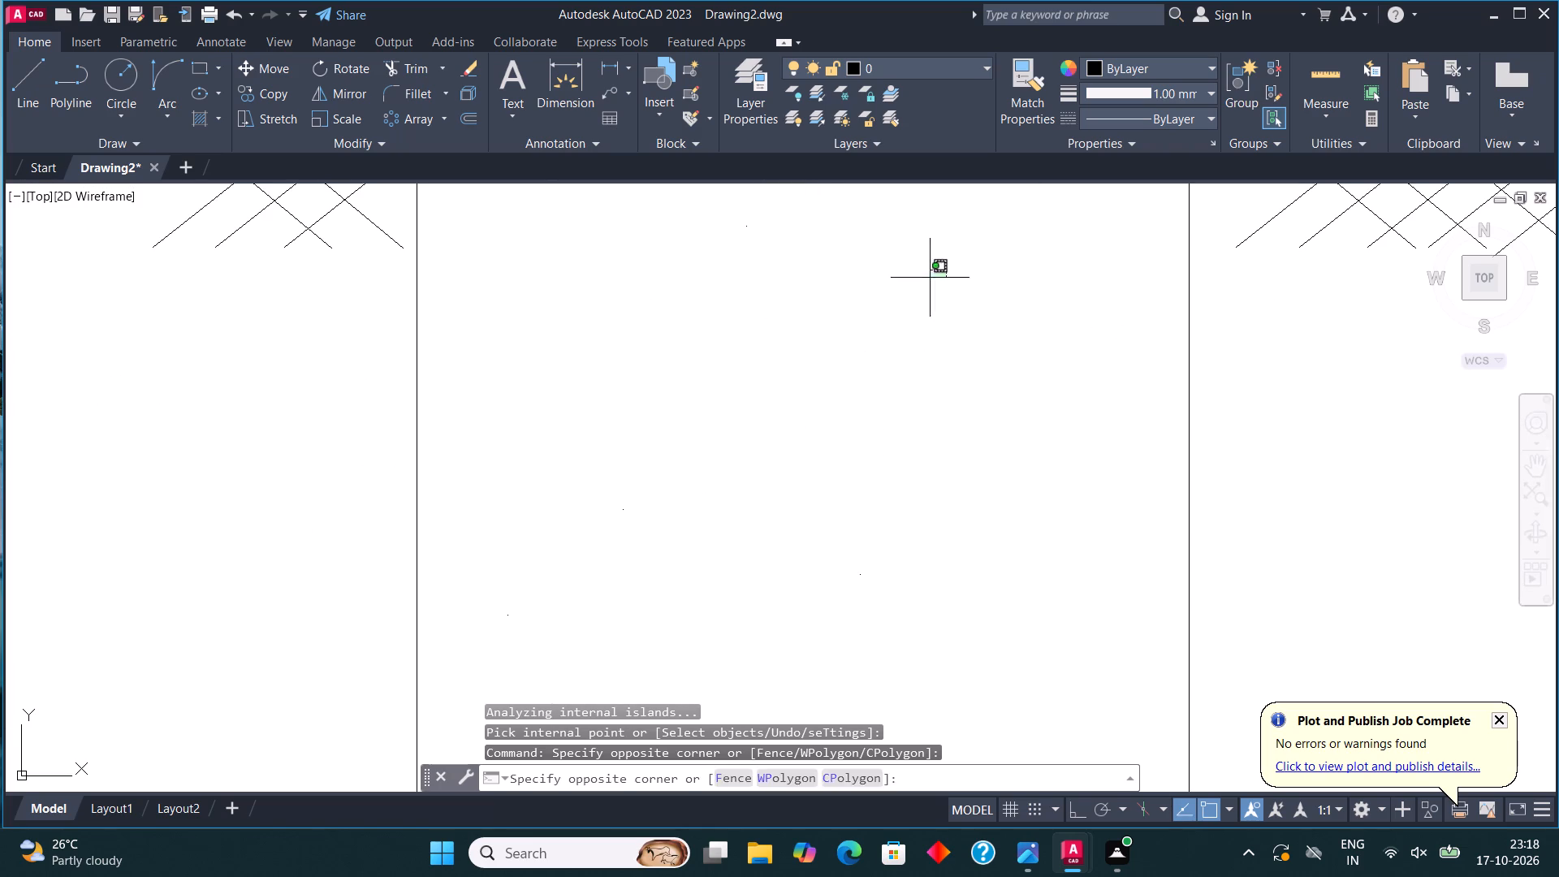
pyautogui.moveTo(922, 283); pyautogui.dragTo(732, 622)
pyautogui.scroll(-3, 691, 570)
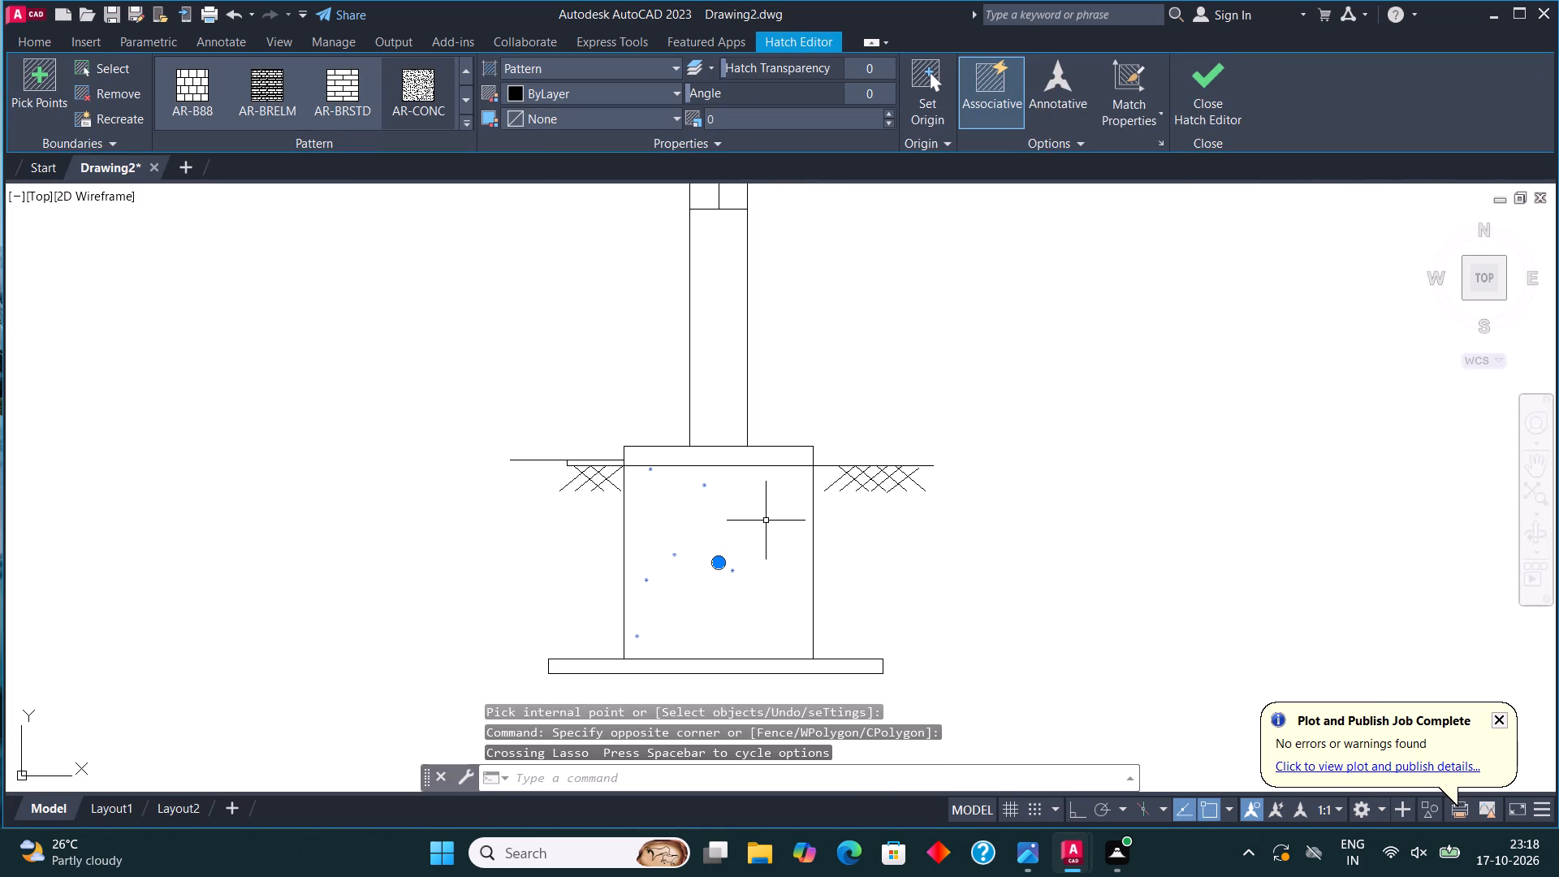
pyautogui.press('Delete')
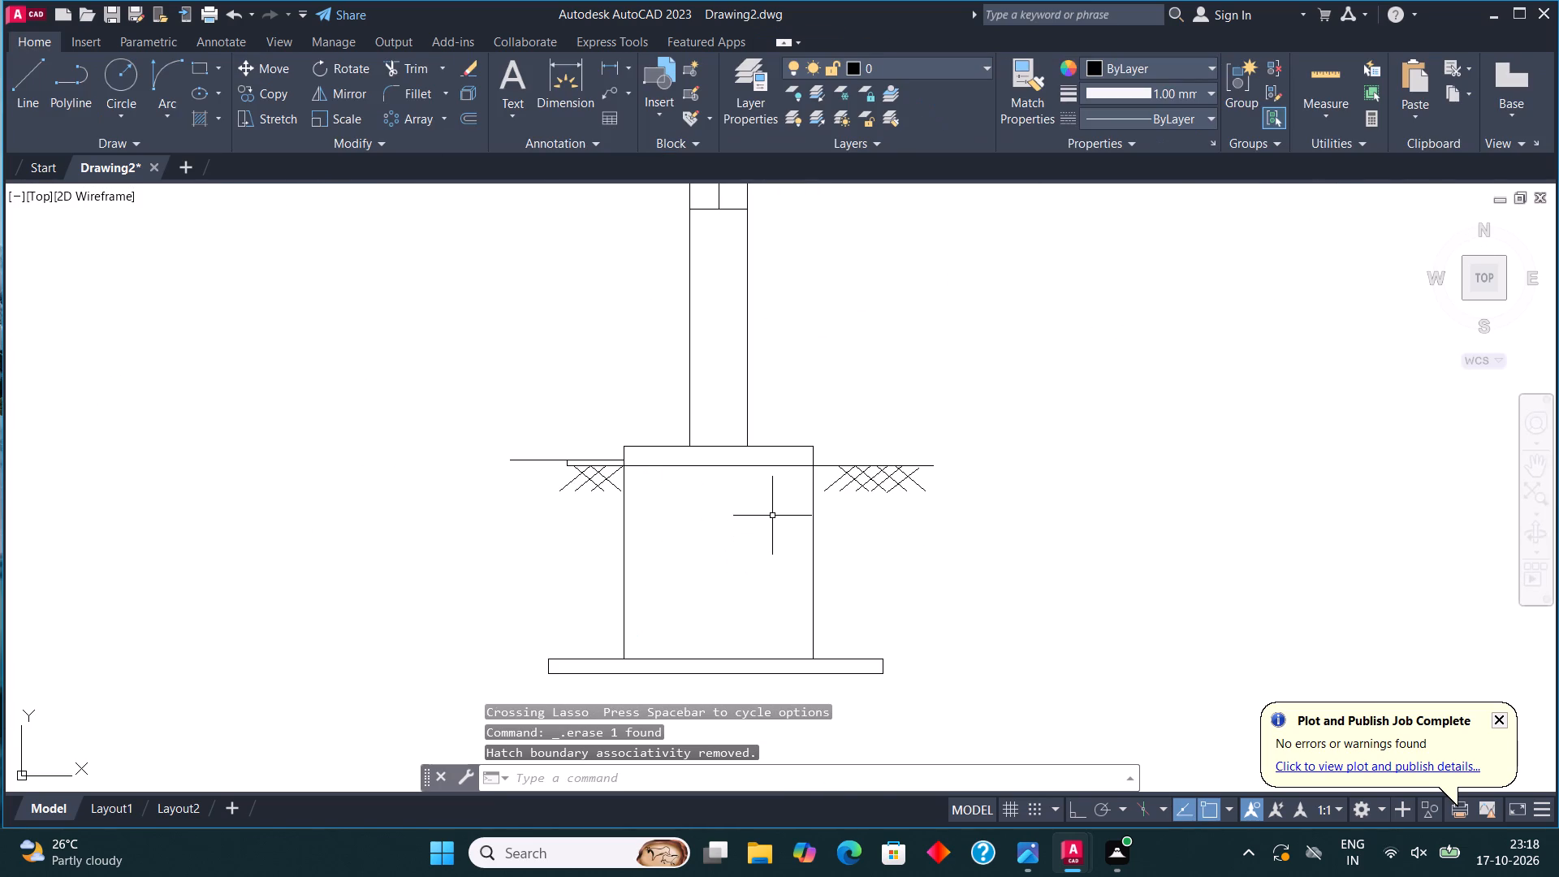
# Hatch the large lower rectangle with the AR-SAND pattern at a displayed hatch scale of 0.
pyautogui.press('h')
pyautogui.press('Return')
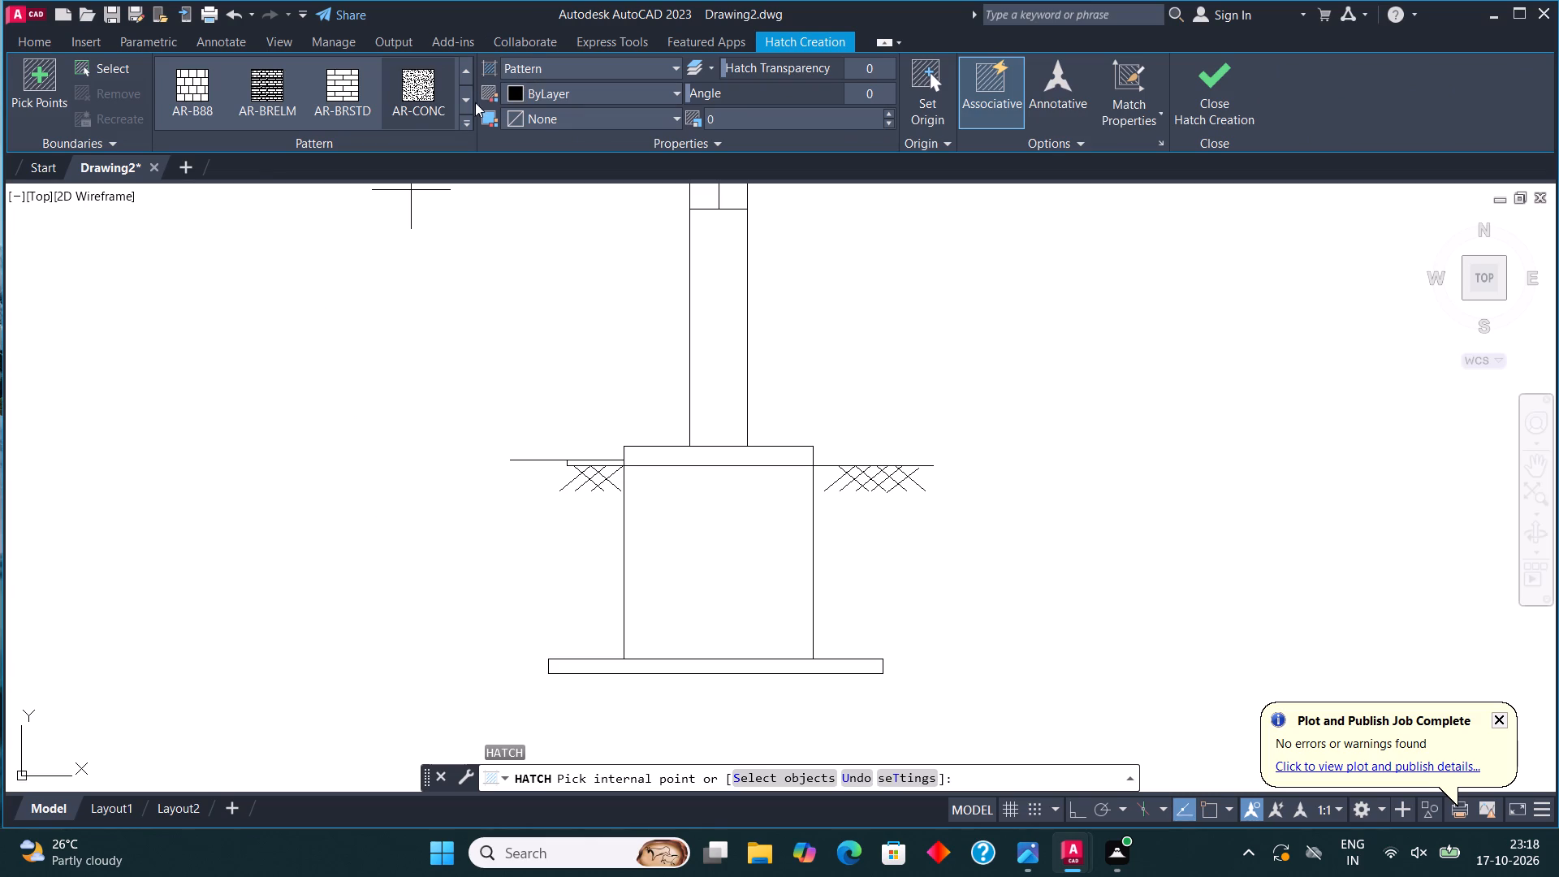
pyautogui.click(465, 96)
pyautogui.click(465, 96)
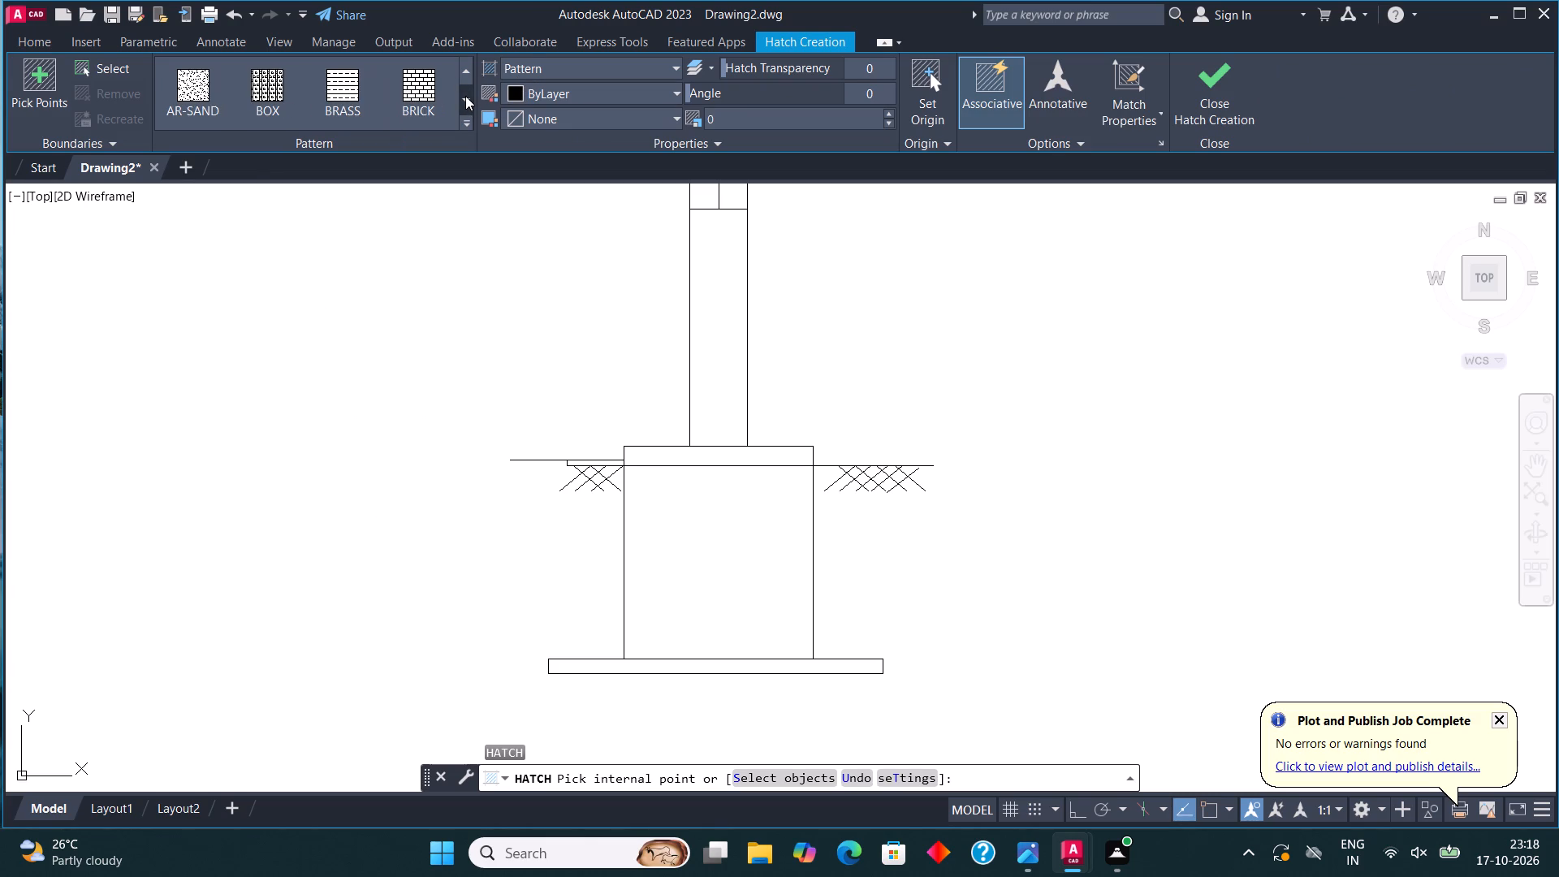
pyautogui.click(187, 77)
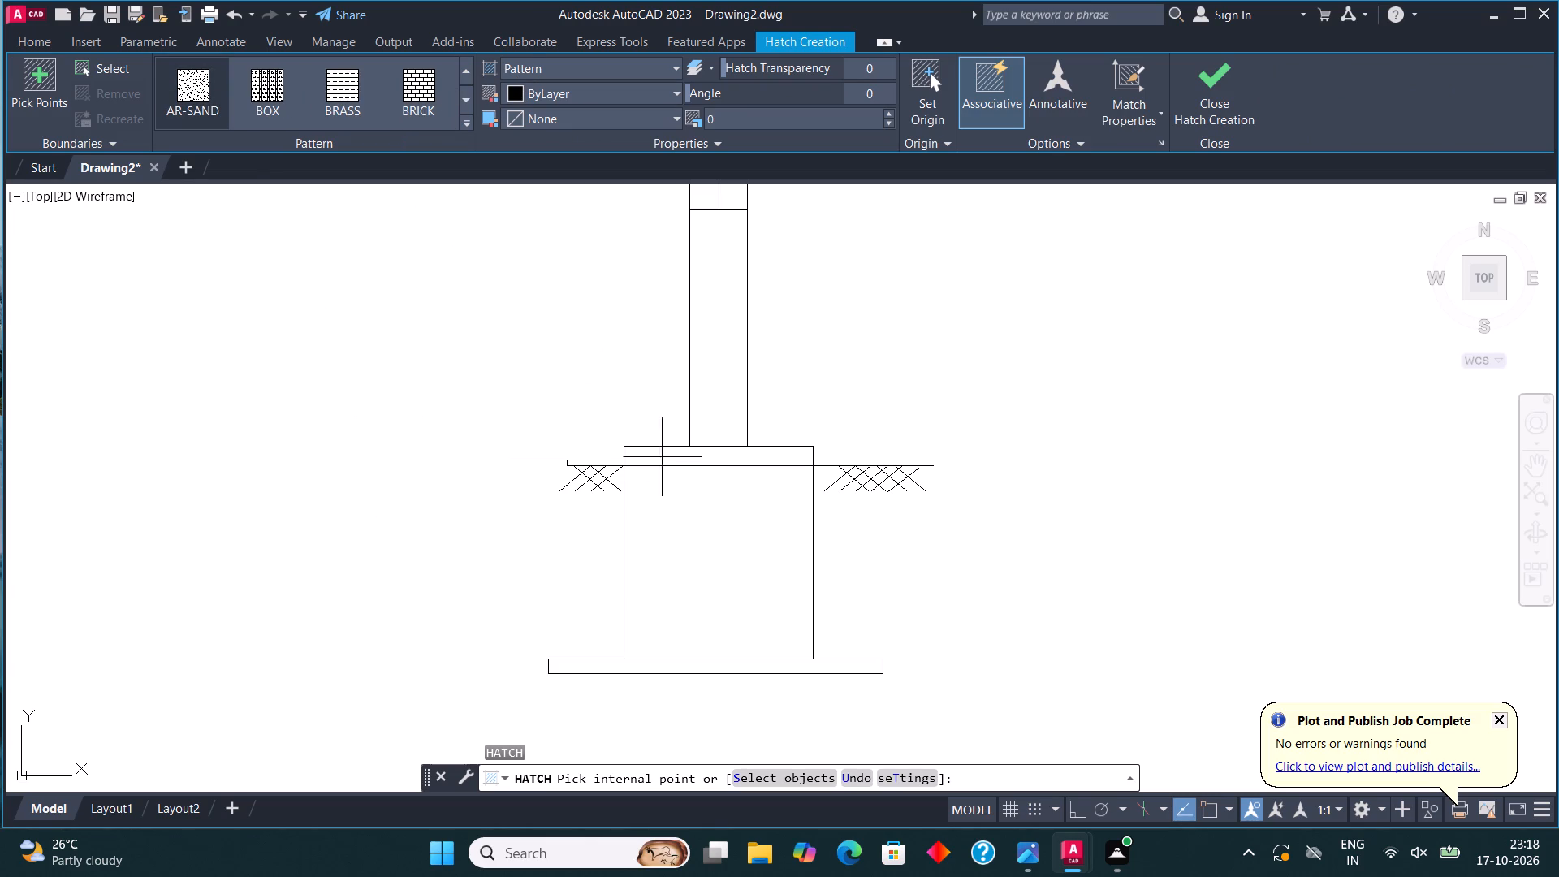
pyautogui.click(693, 538)
pyautogui.scroll(2, 729, 568)
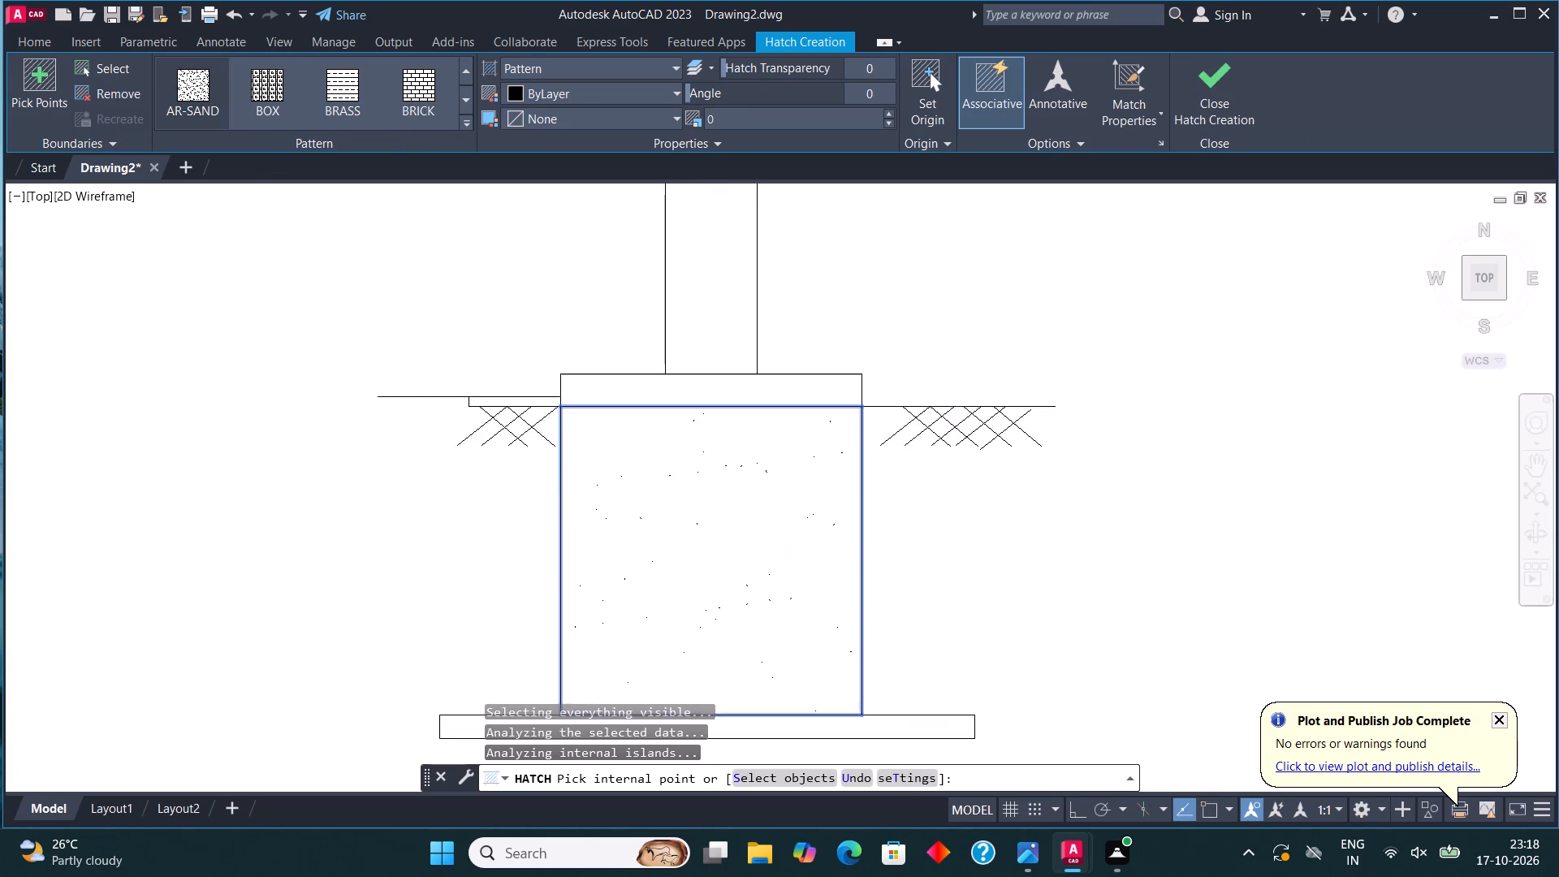
pyautogui.tripleClick(892, 110)
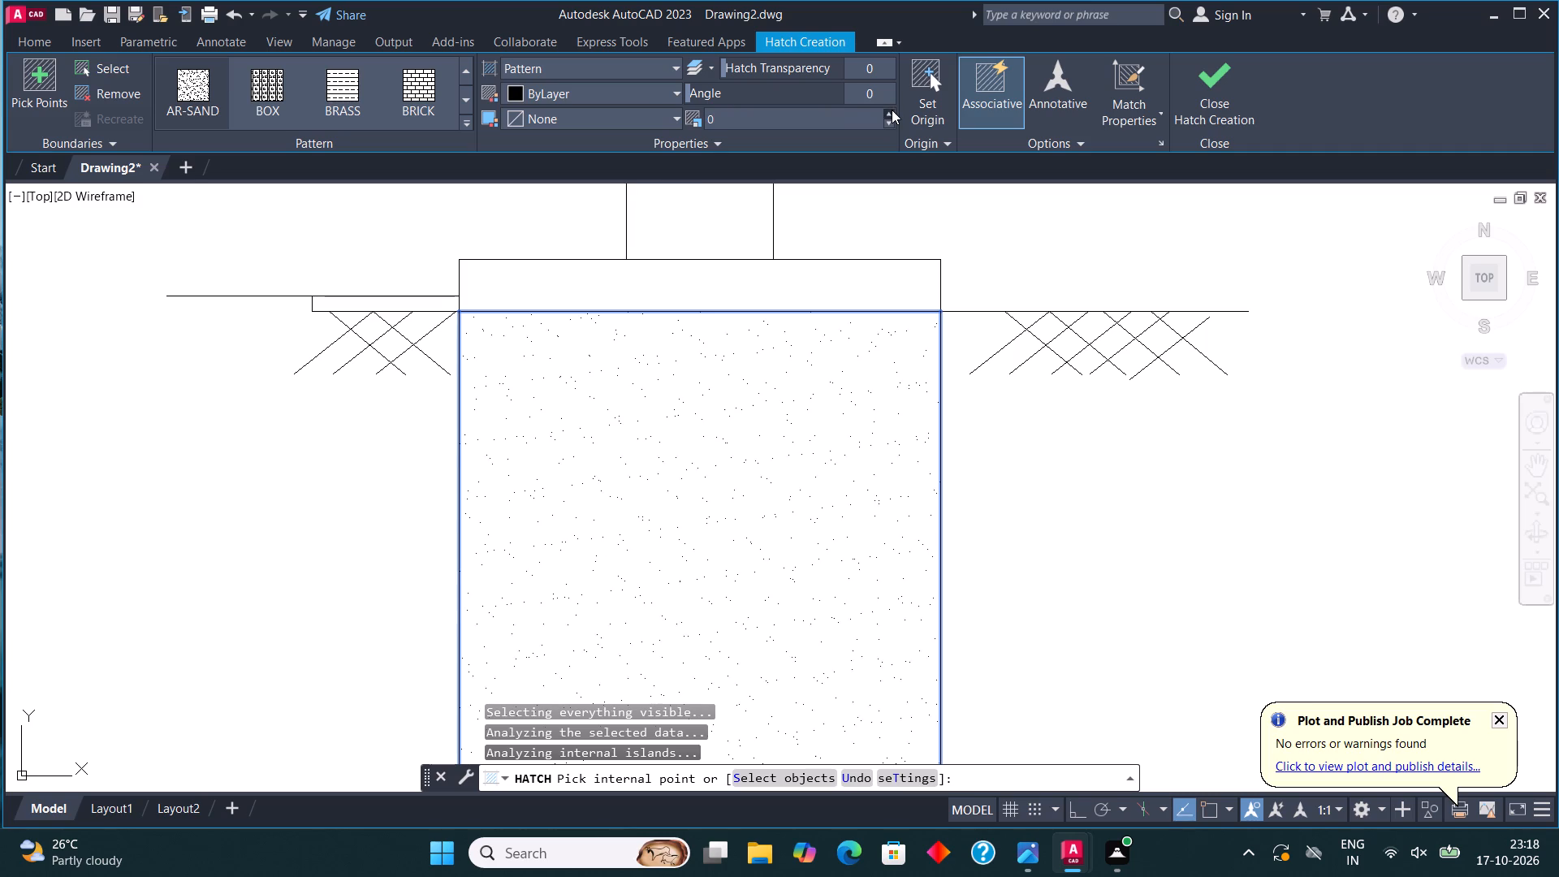
pyautogui.click(892, 110)
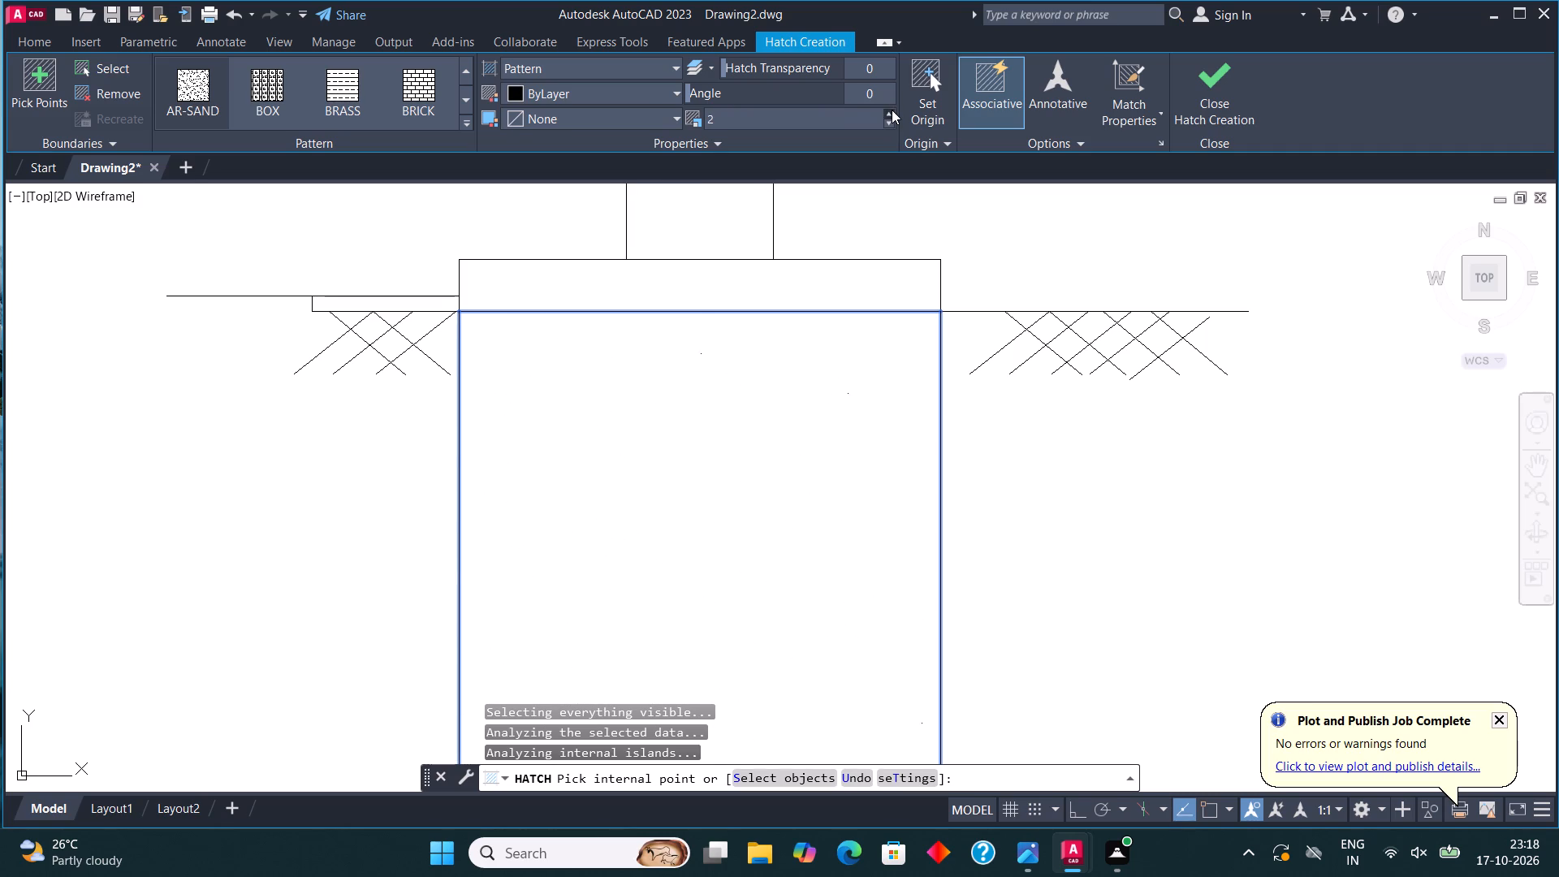
pyautogui.click(892, 110)
pyautogui.click(887, 119)
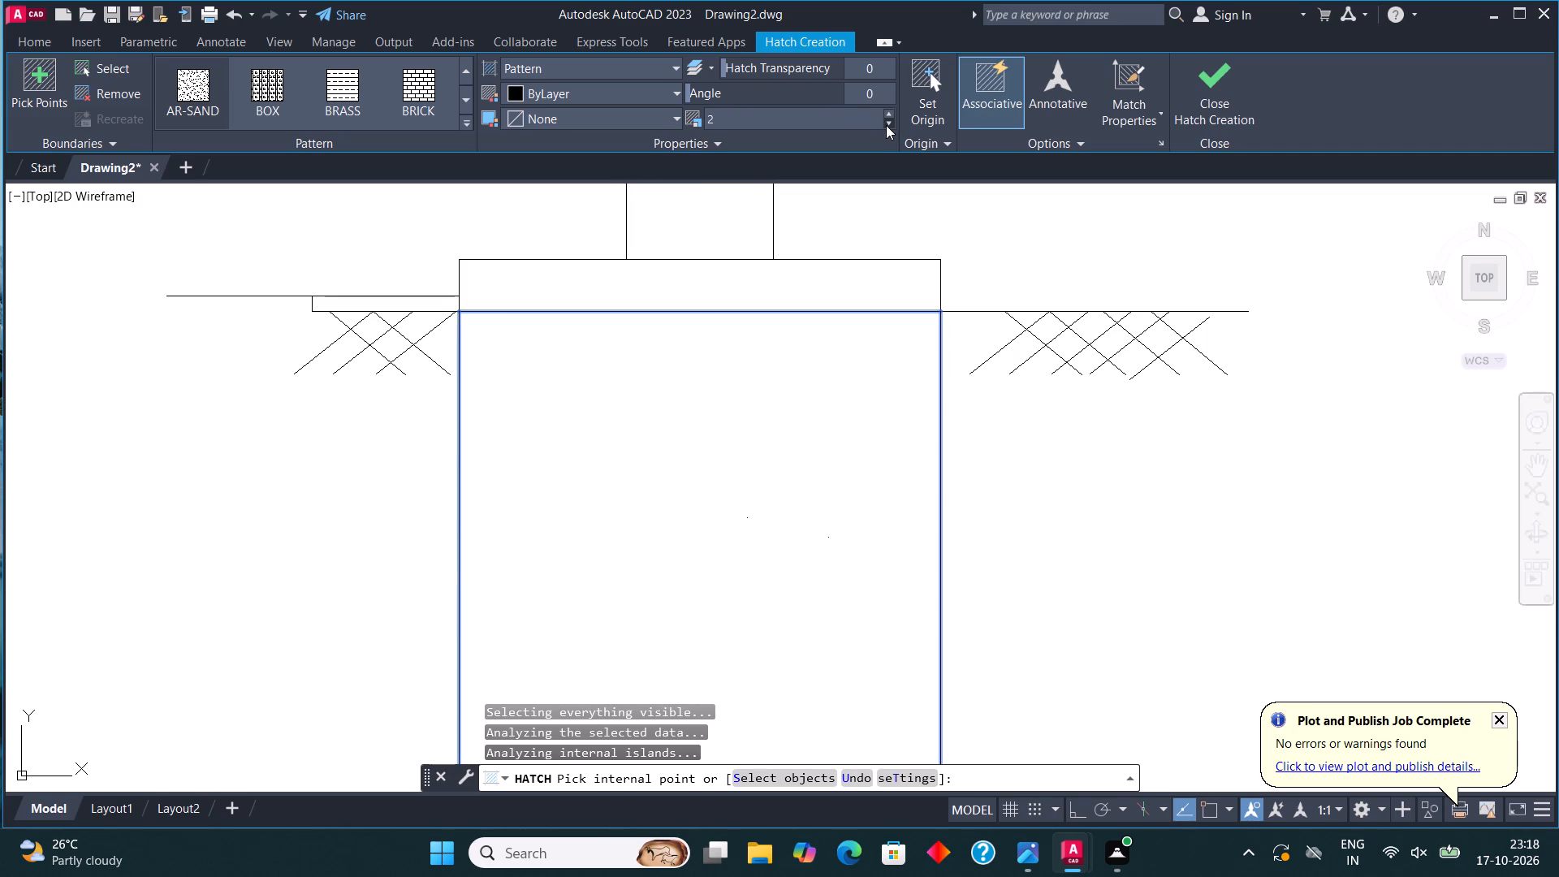
pyautogui.click(886, 125)
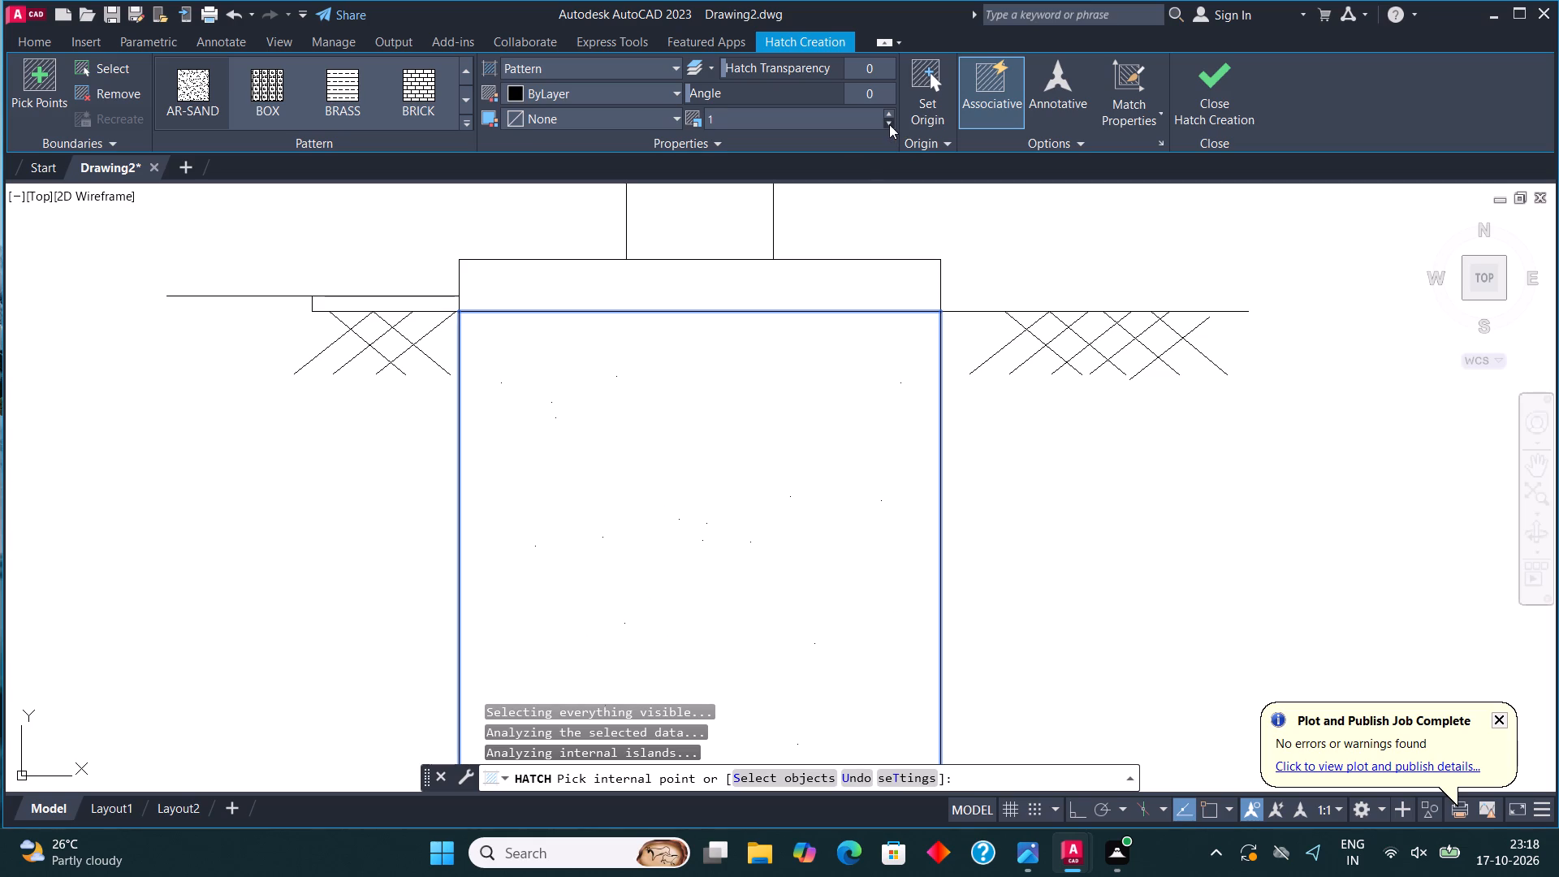
pyautogui.click(889, 124)
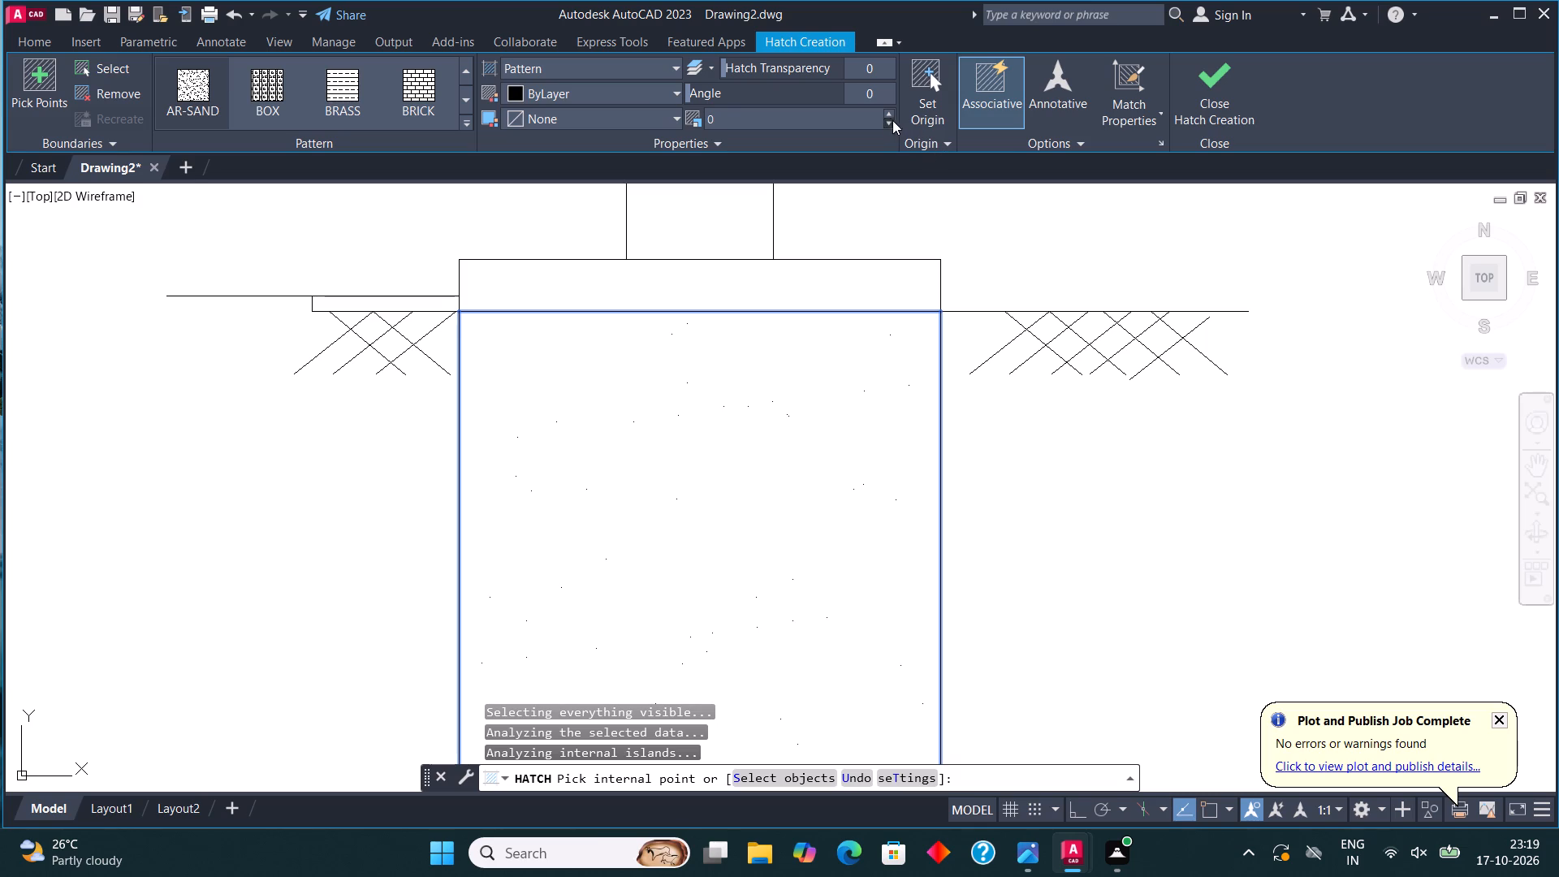
pyautogui.tripleClick(884, 121)
pyautogui.doubleClick(884, 121)
pyautogui.click(749, 183)
pyautogui.click(1229, 79)
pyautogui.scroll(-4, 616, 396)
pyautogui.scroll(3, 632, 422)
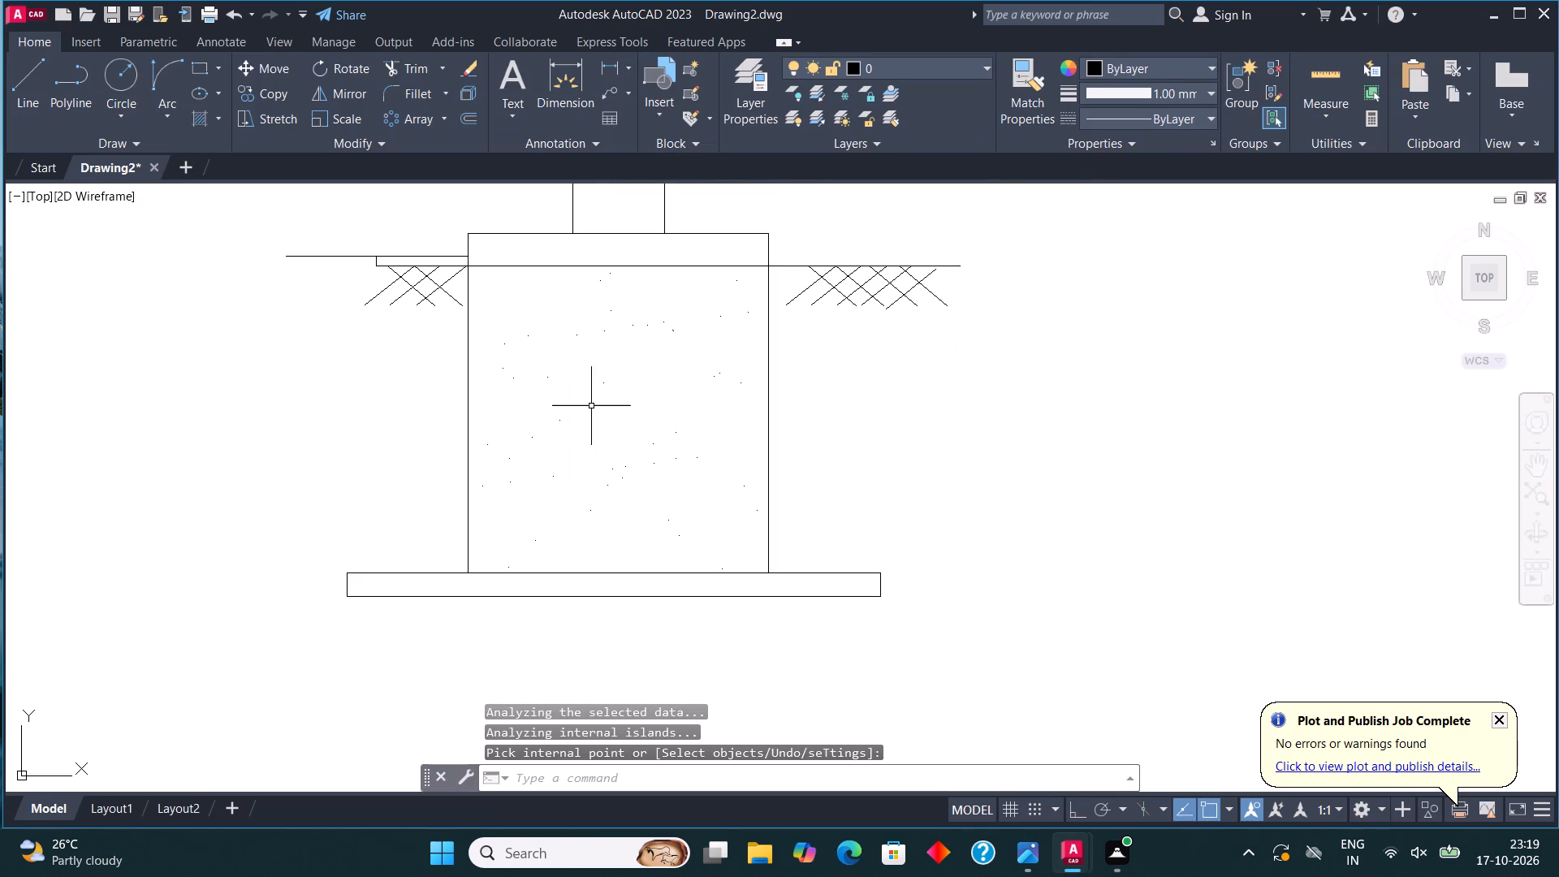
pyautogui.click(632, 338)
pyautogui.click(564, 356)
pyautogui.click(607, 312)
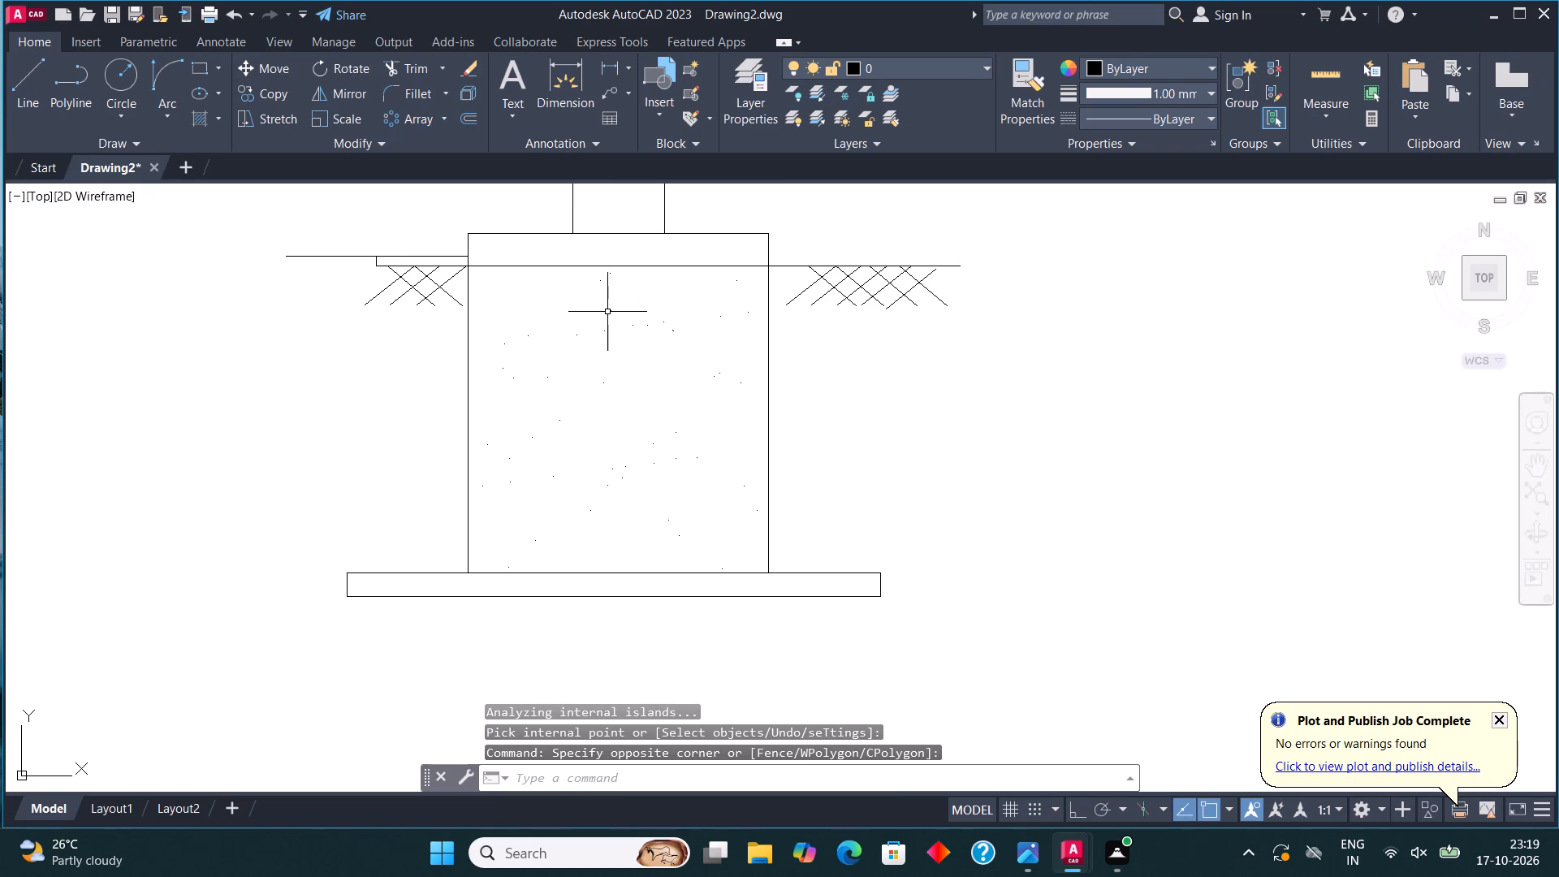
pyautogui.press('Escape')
# Hatch the large lower rectangle with the AR-CONC pattern over the existing sand hatch, adjusting the hatch scale to a displayed 0.
pyautogui.press('h')
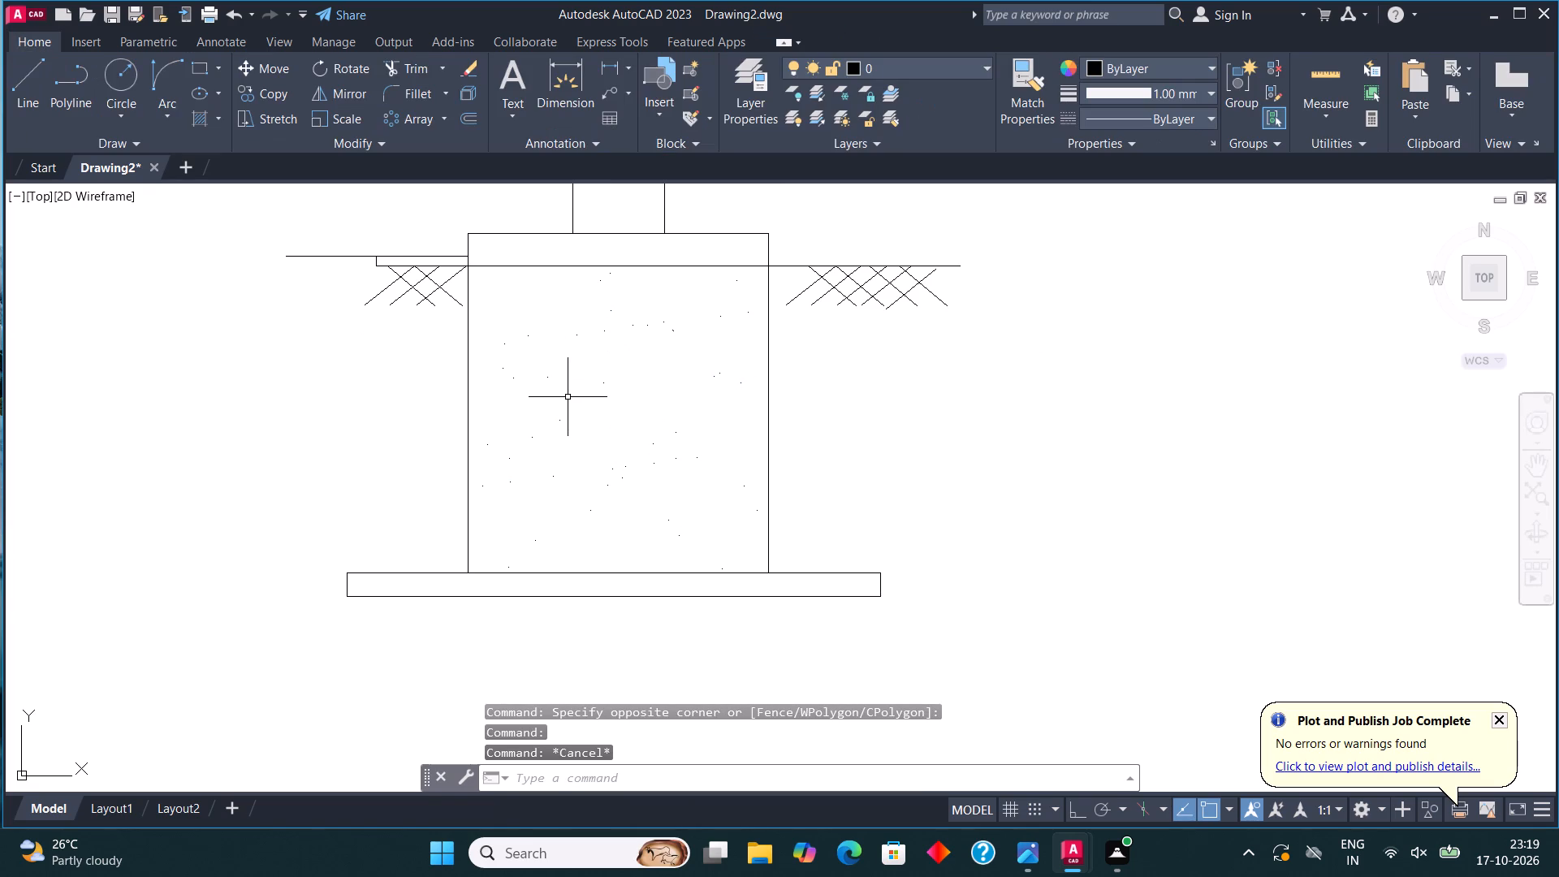
pyautogui.press('Return')
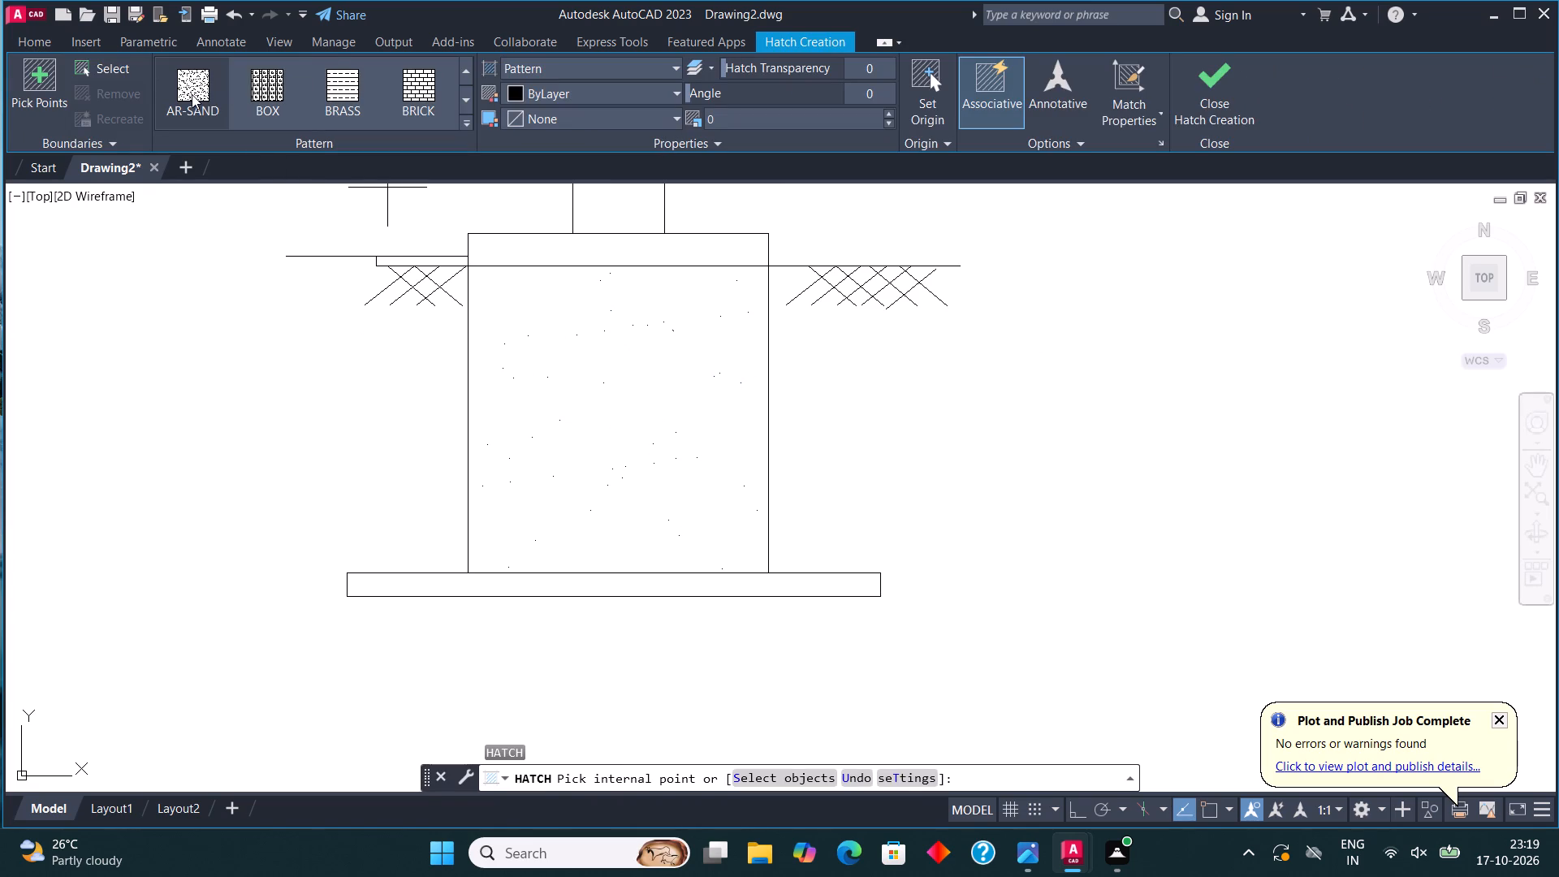
pyautogui.click(473, 68)
pyautogui.doubleClick(471, 68)
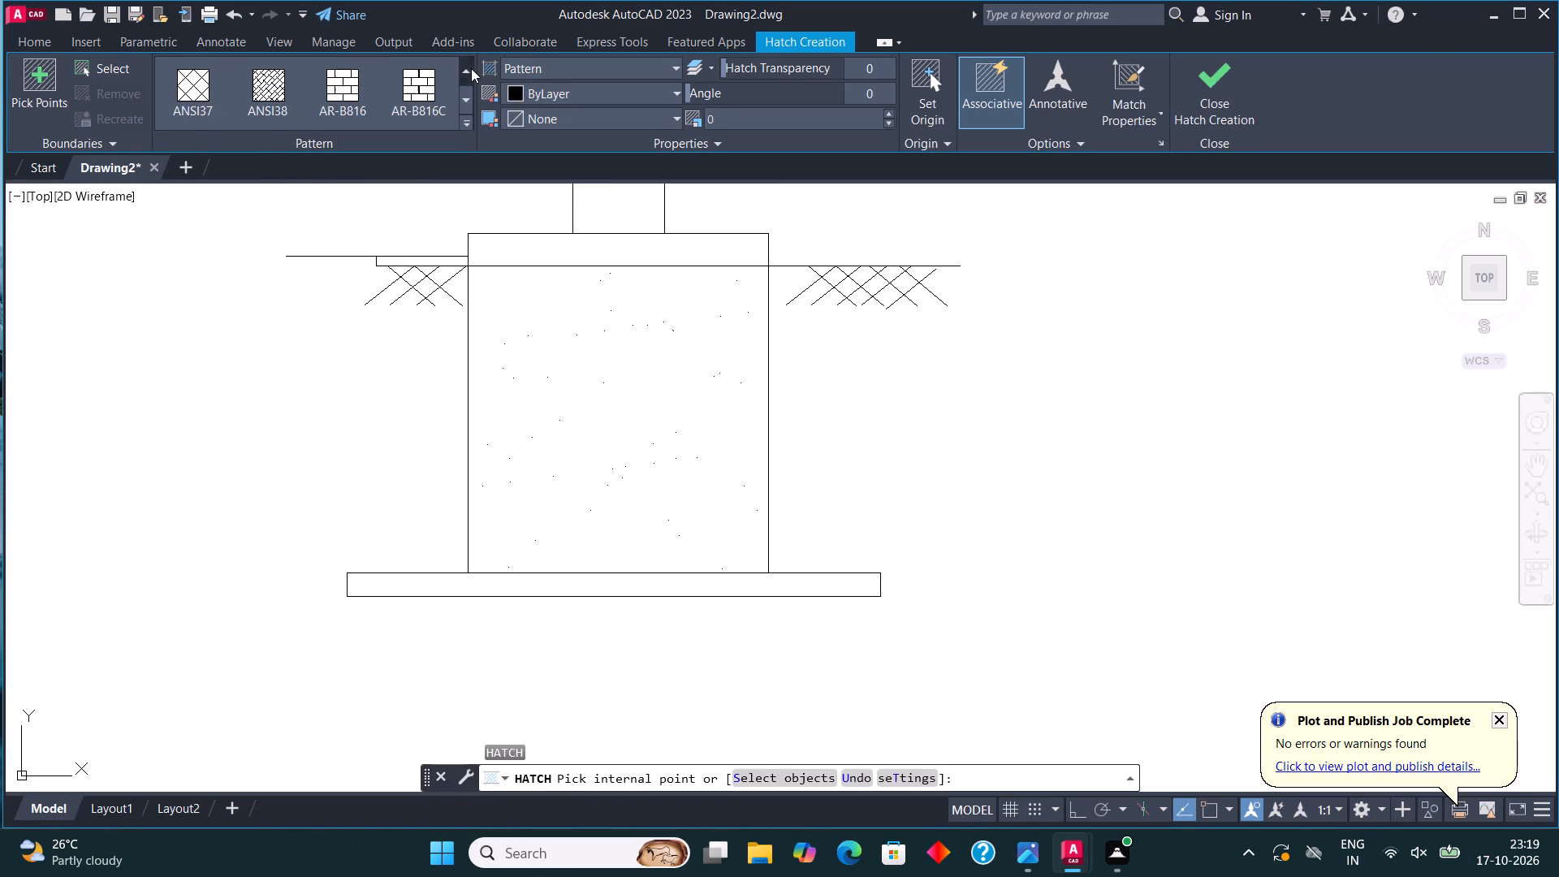
pyautogui.tripleClick(470, 94)
pyautogui.click(468, 96)
pyautogui.tripleClick(468, 96)
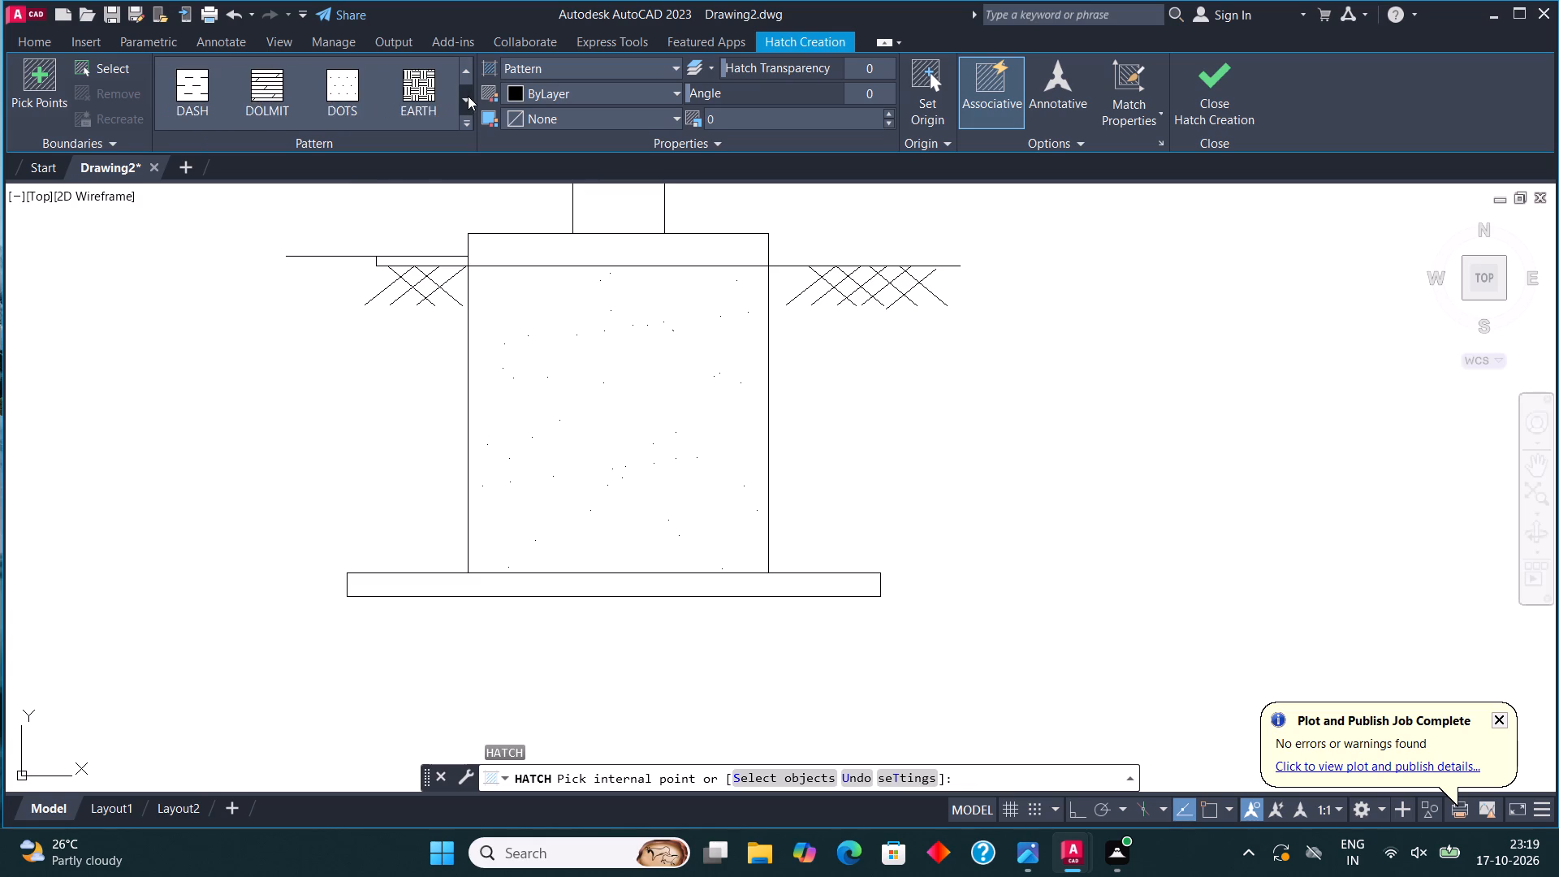
pyautogui.tripleClick(468, 96)
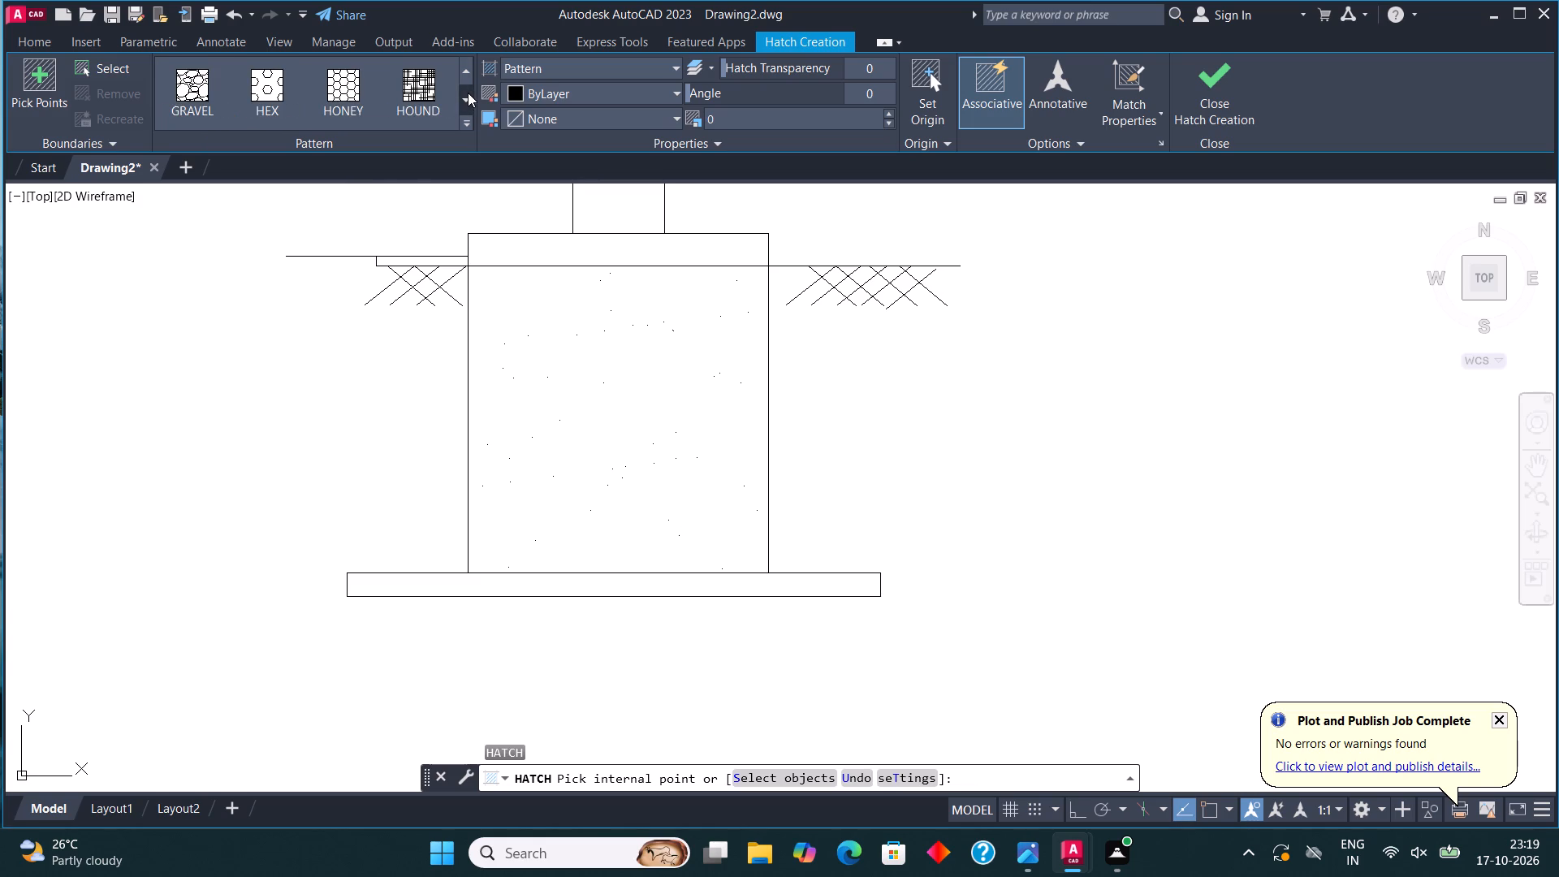
pyautogui.click(468, 76)
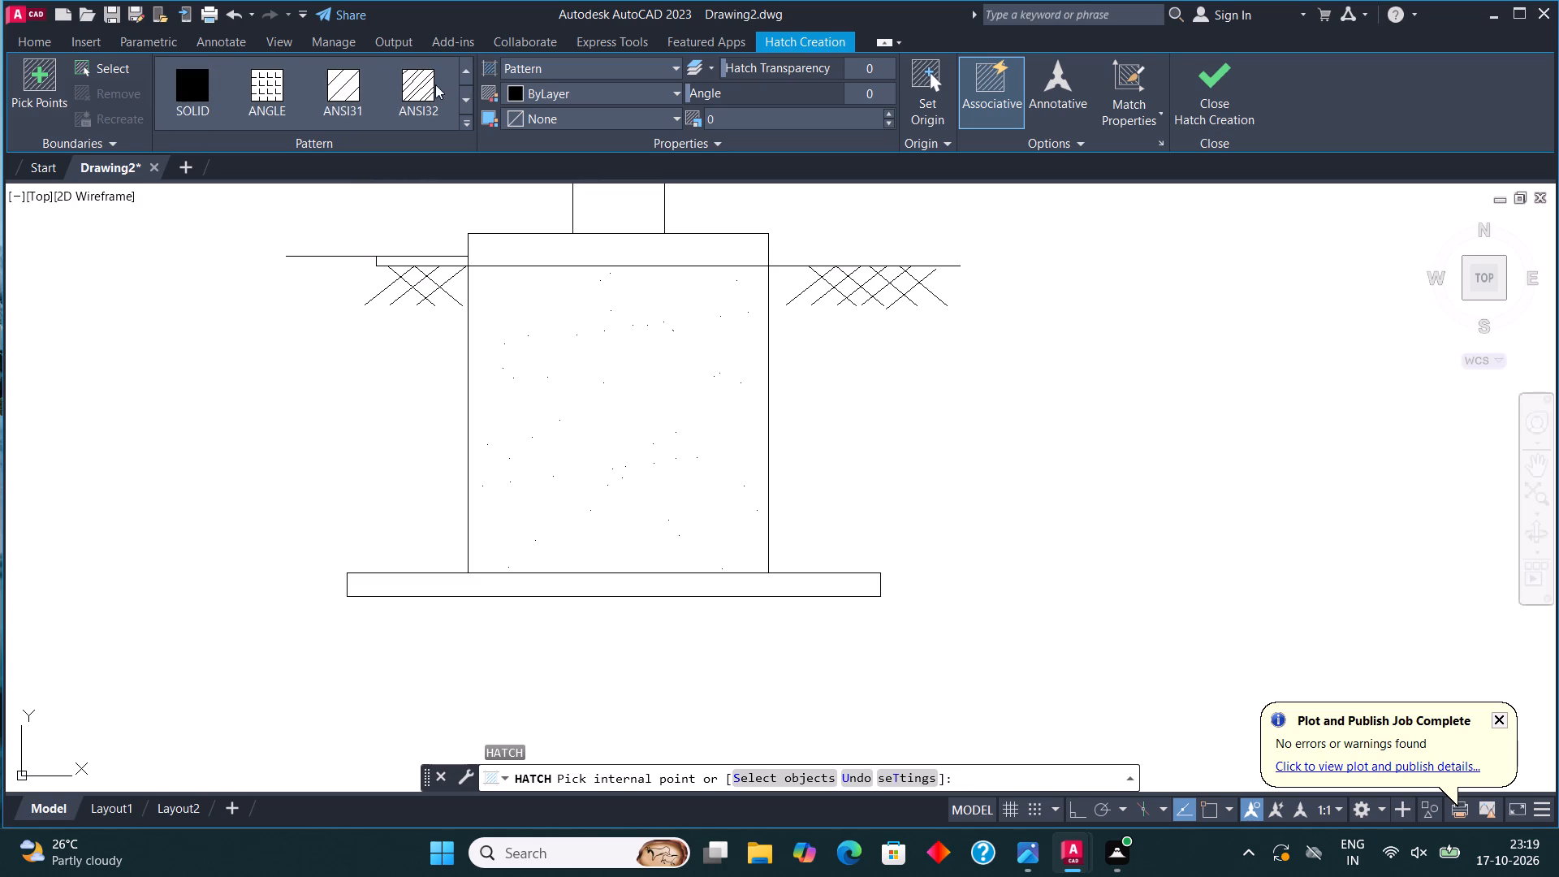
pyautogui.click(465, 91)
pyautogui.click(465, 102)
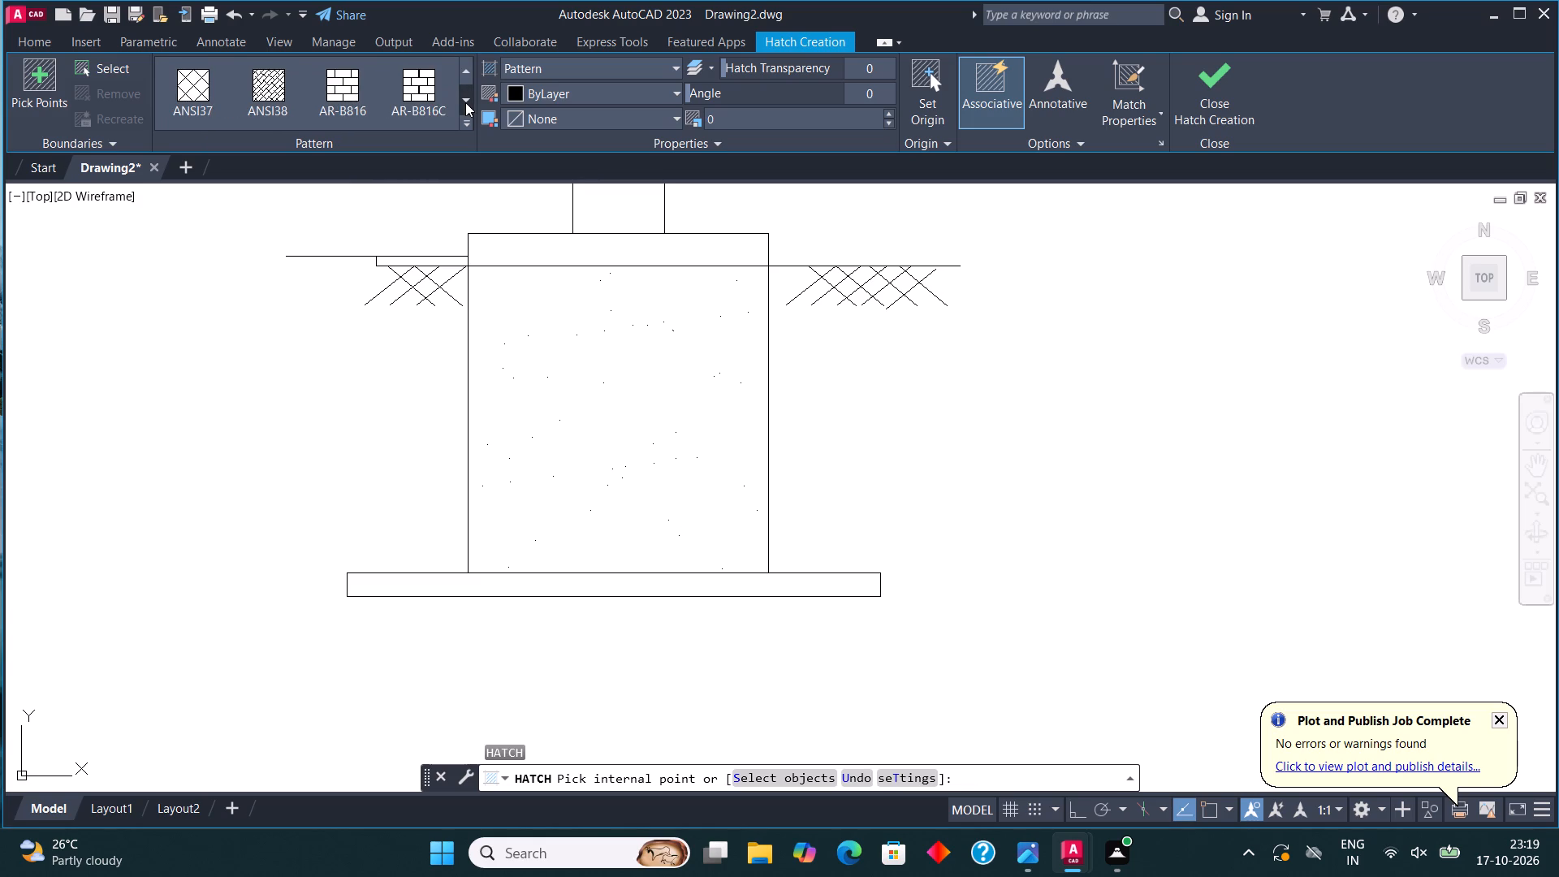
pyautogui.click(465, 102)
pyautogui.click(432, 87)
pyautogui.click(600, 395)
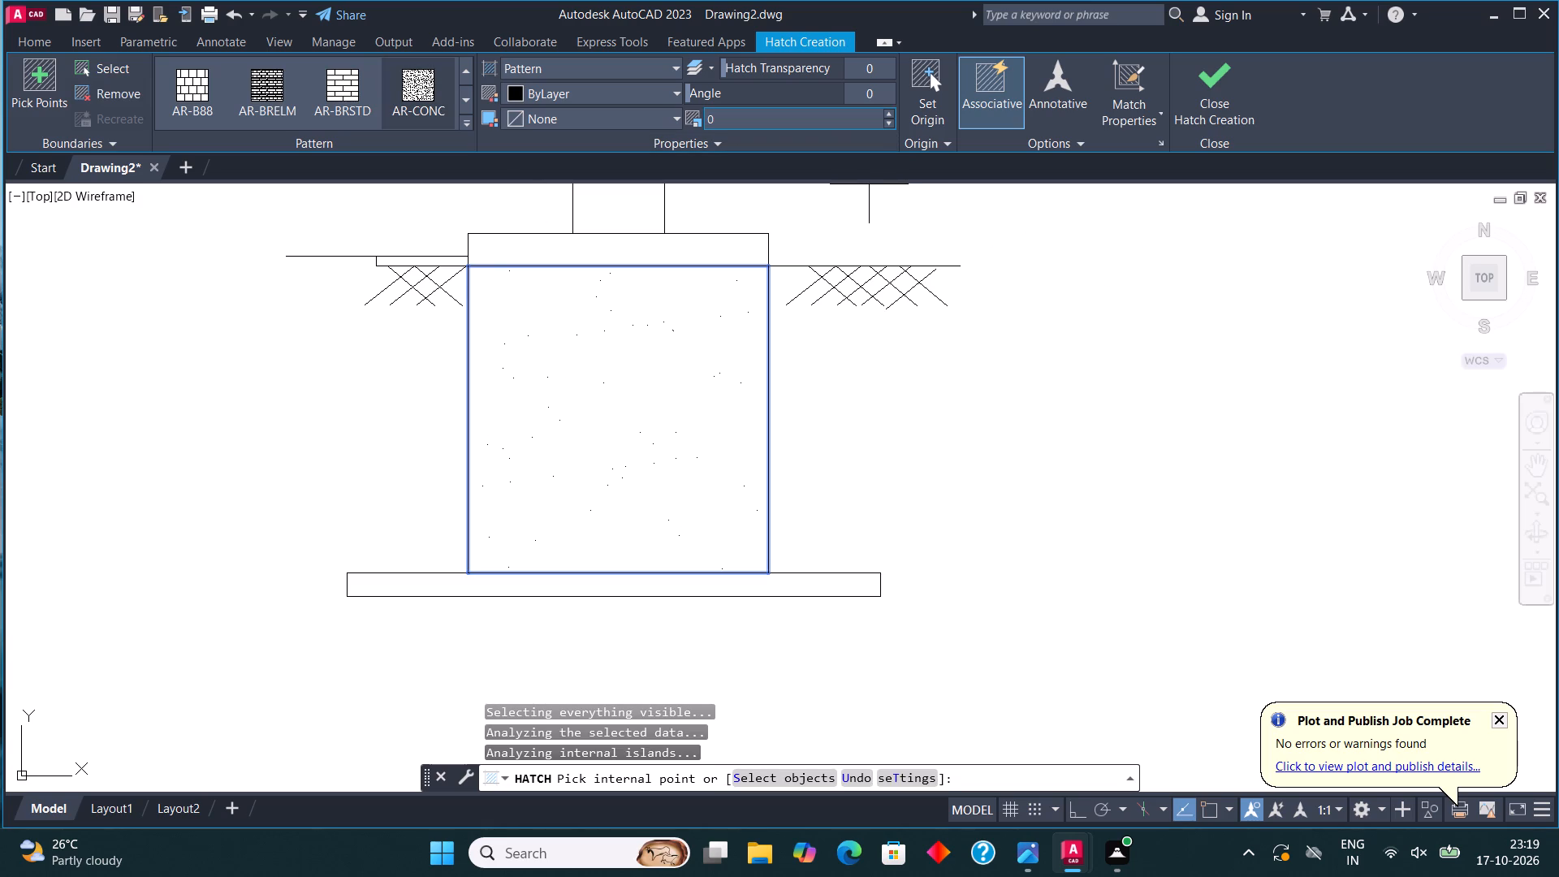
pyautogui.click(887, 119)
pyautogui.doubleClick(887, 116)
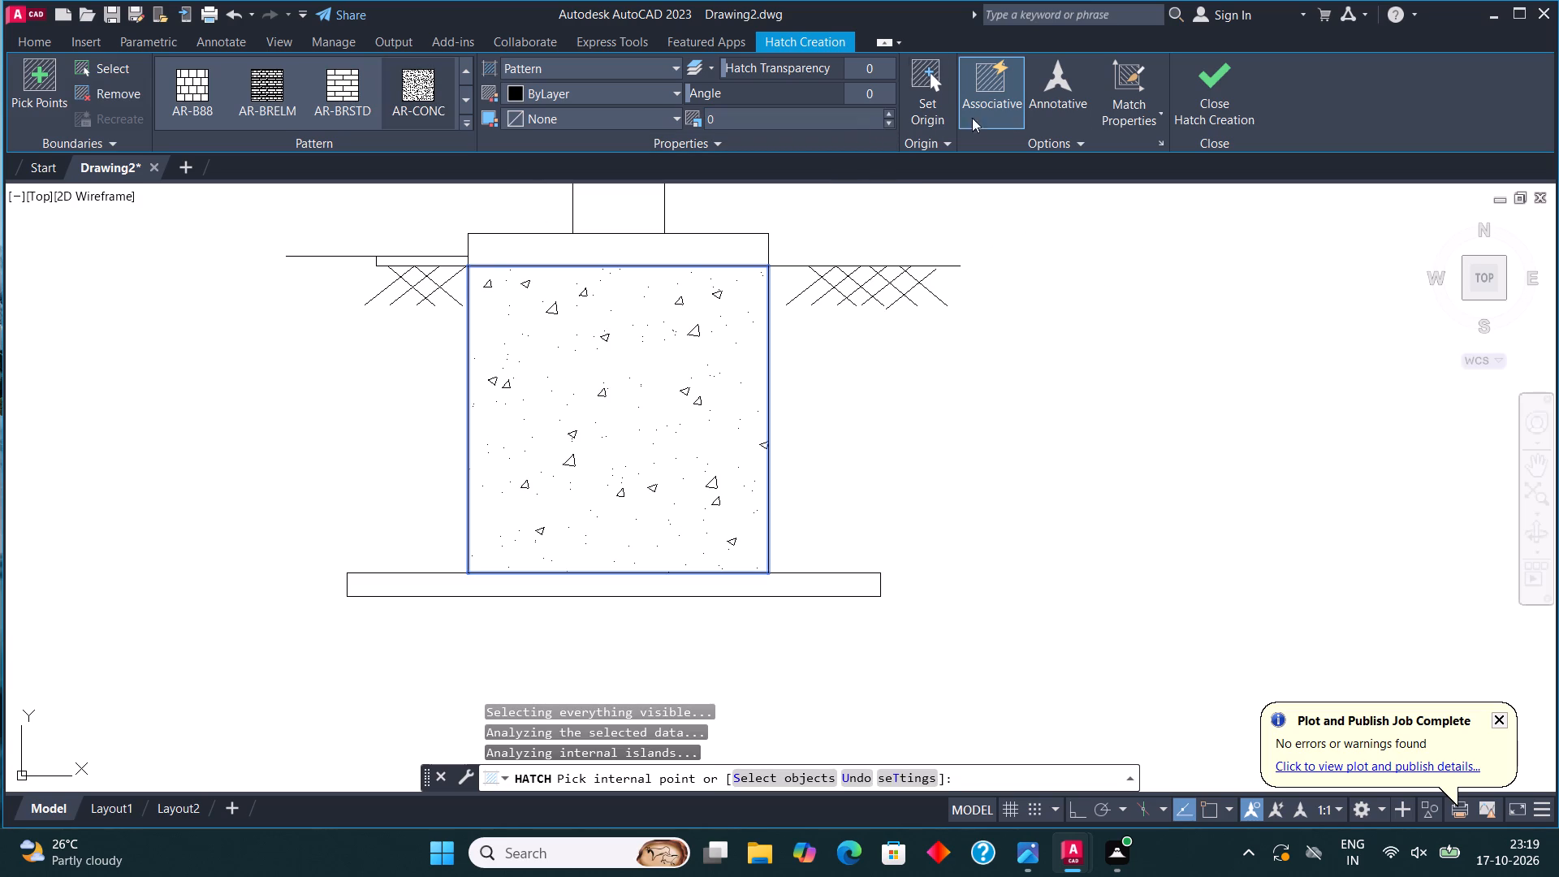
pyautogui.click(1229, 80)
# Start another hatch and look through the pattern library for a material pattern suited to the remaining foundation parts.
pyautogui.scroll(-3, 581, 431)
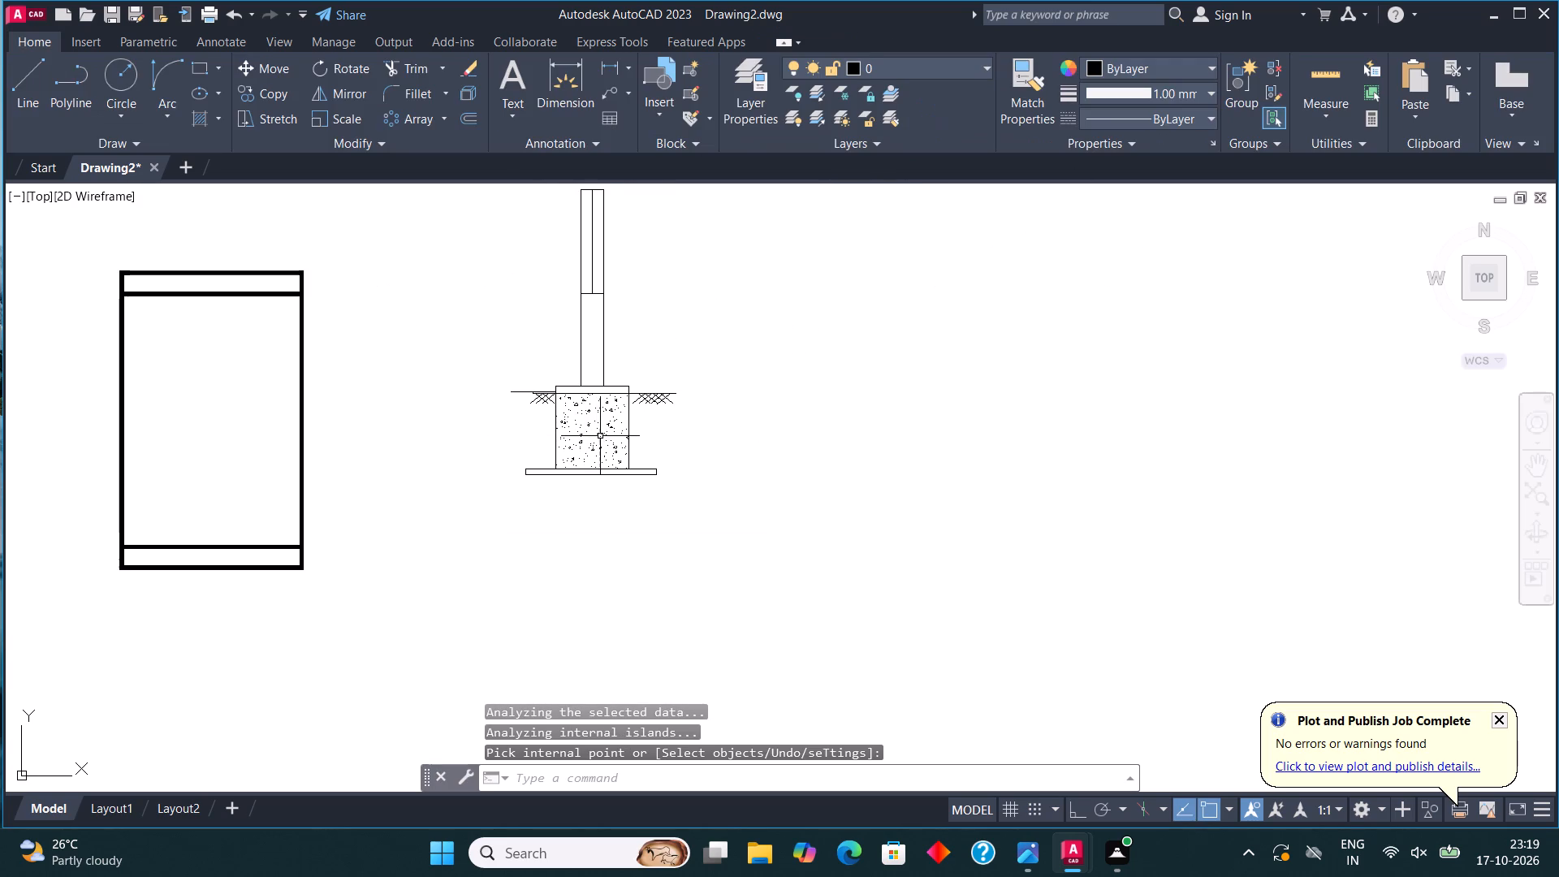
pyautogui.scroll(3, 555, 399)
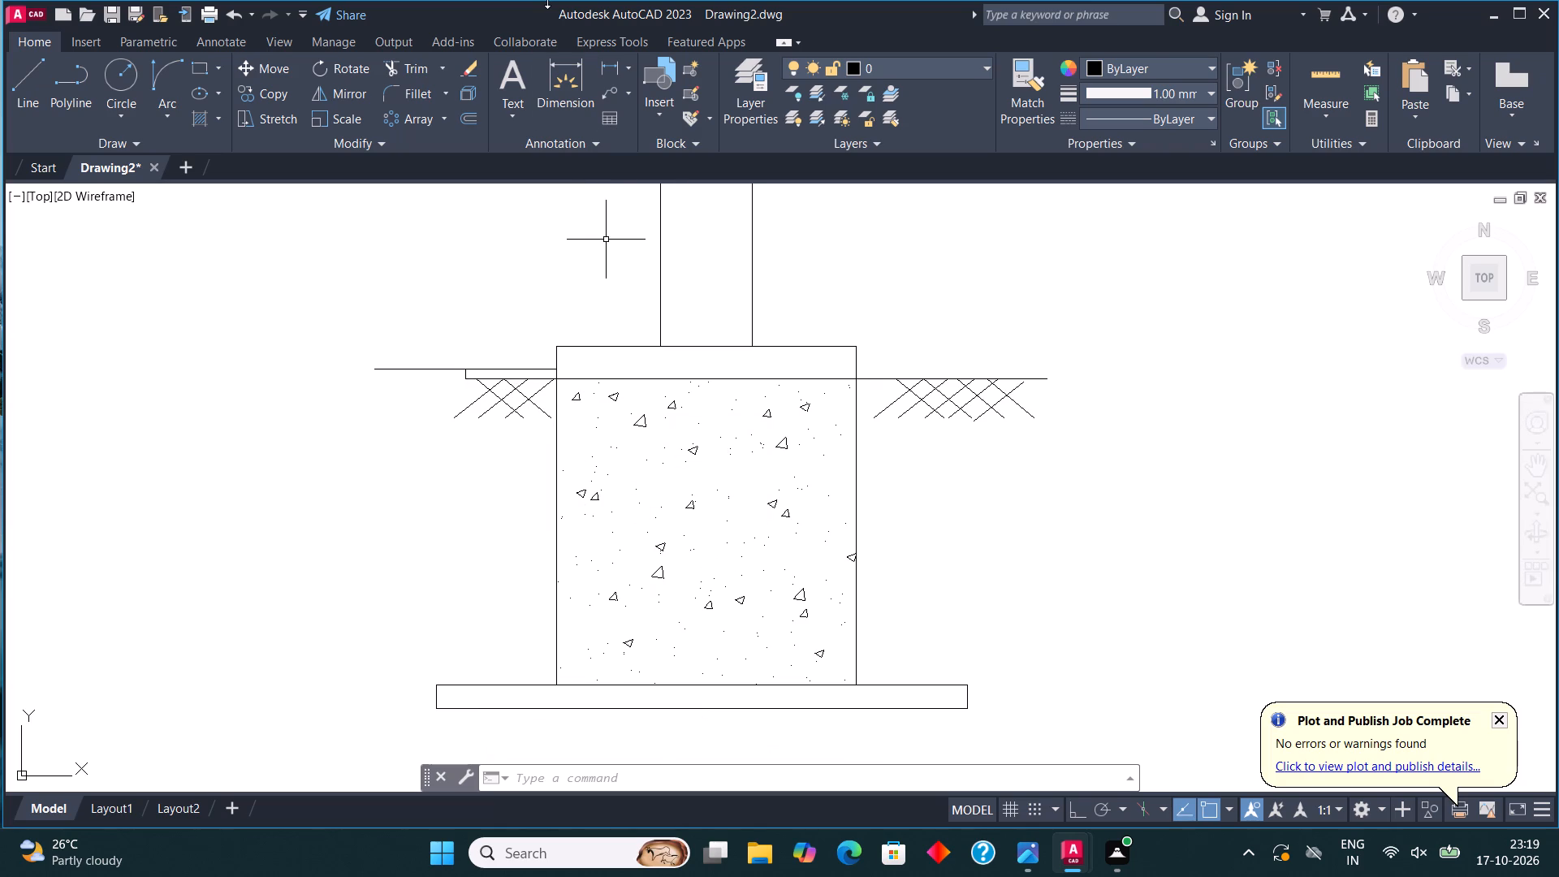
pyautogui.press('h')
pyautogui.press('Return')
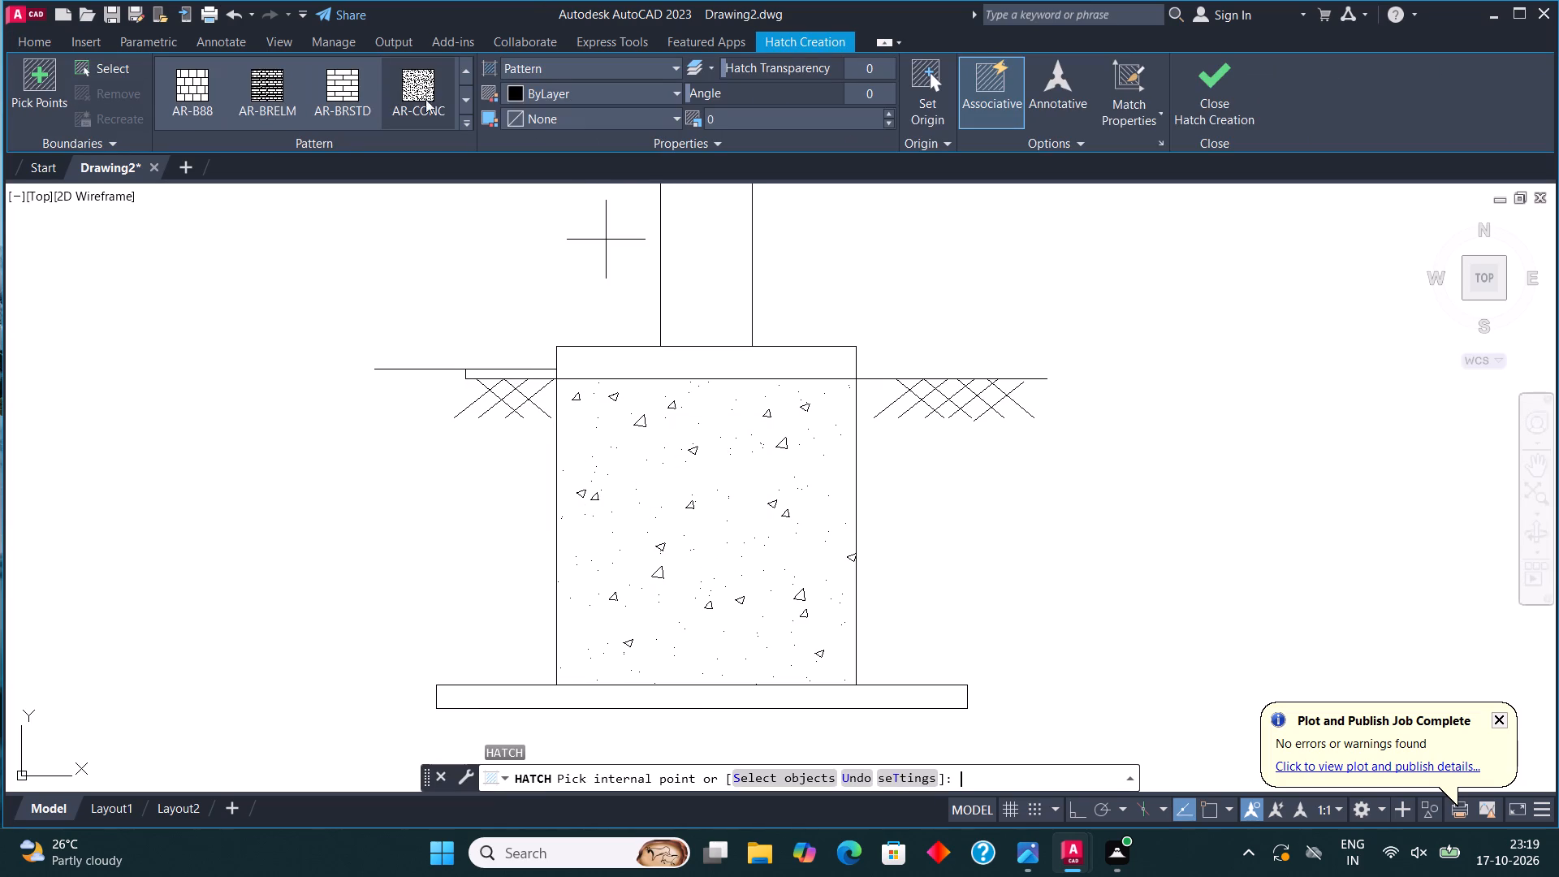
pyautogui.click(462, 67)
pyautogui.click(463, 98)
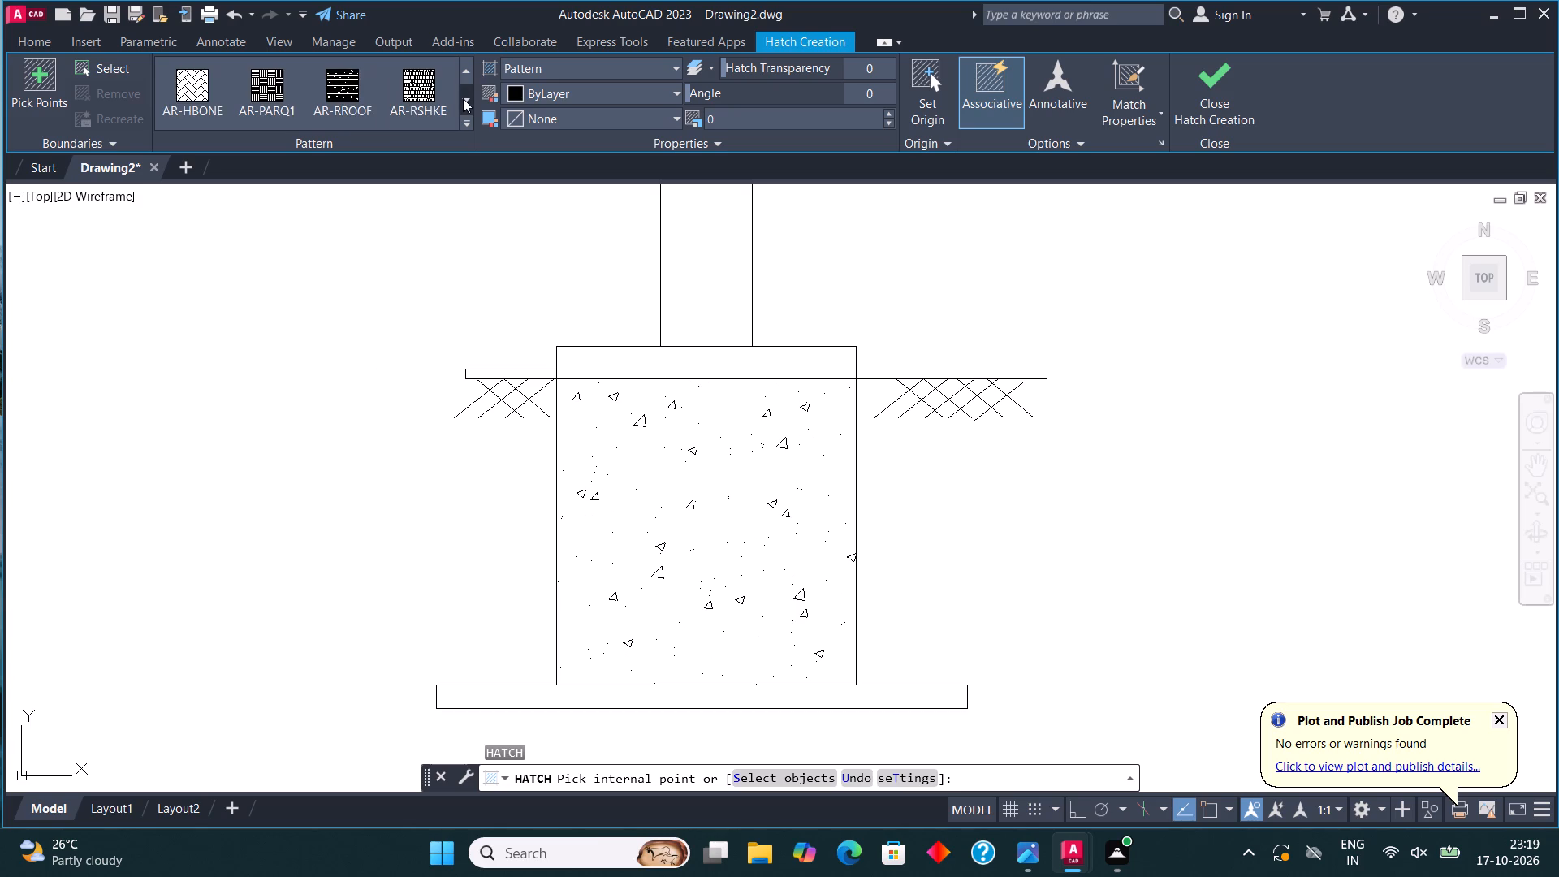
pyautogui.click(468, 100)
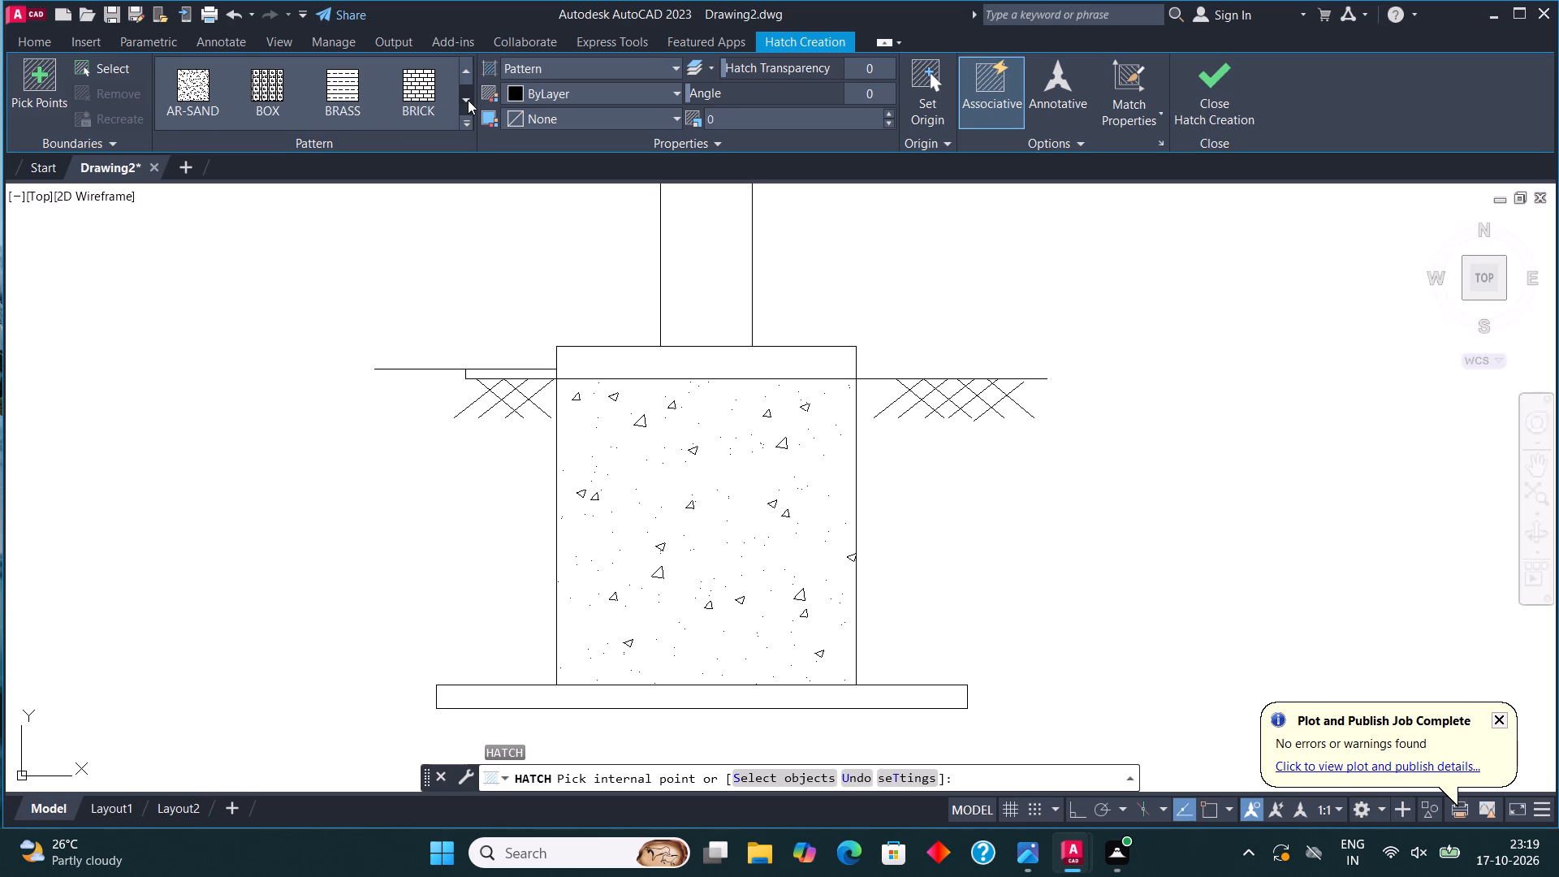
pyautogui.click(468, 100)
pyautogui.click(468, 100)
pyautogui.click(468, 100)
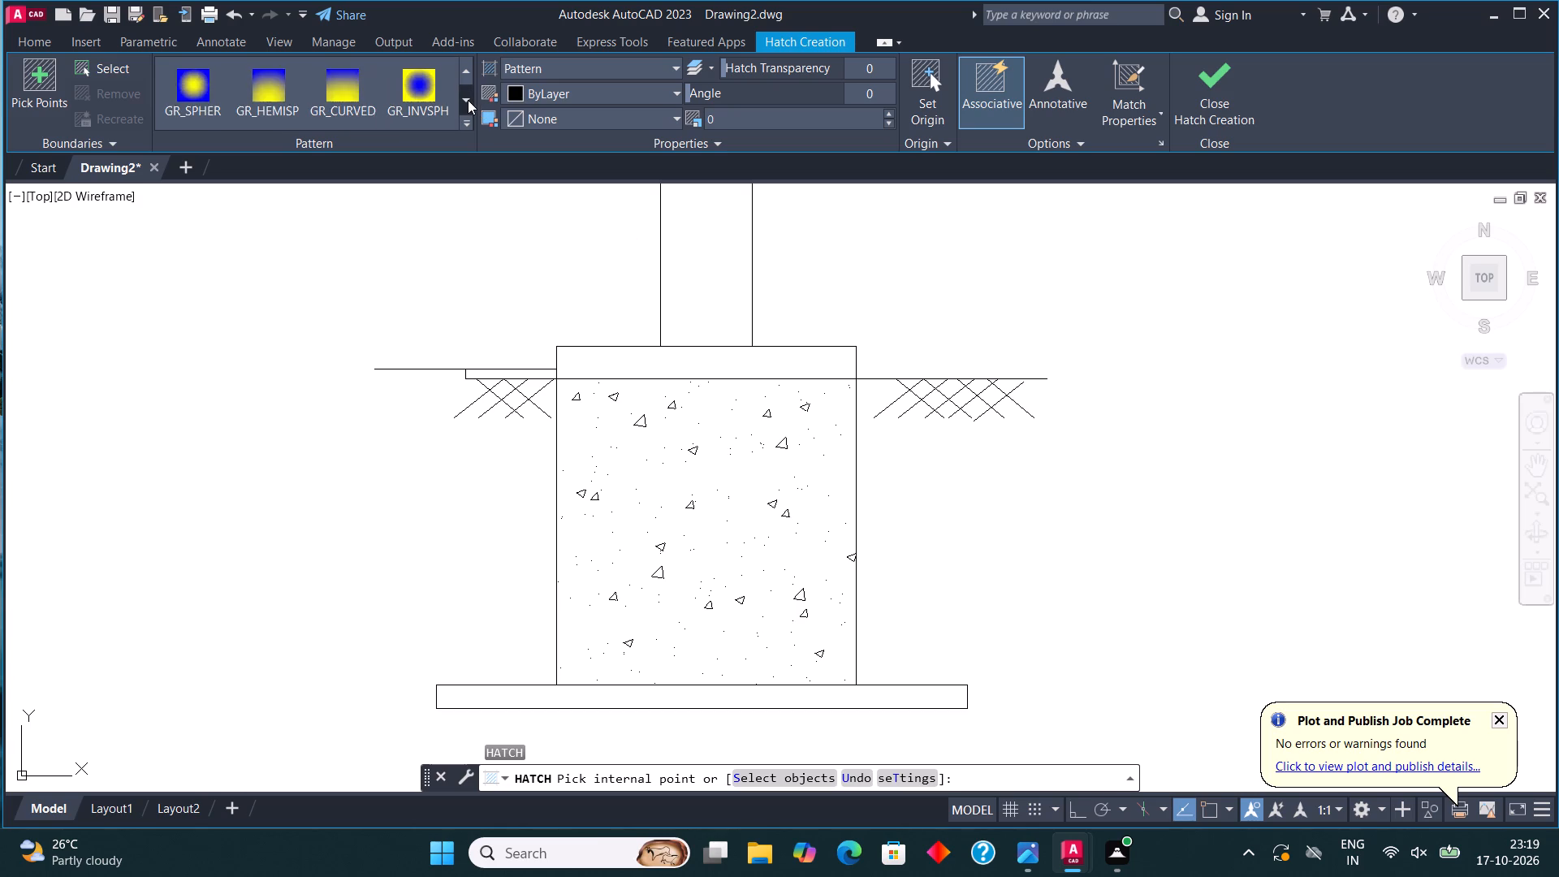
pyautogui.click(468, 76)
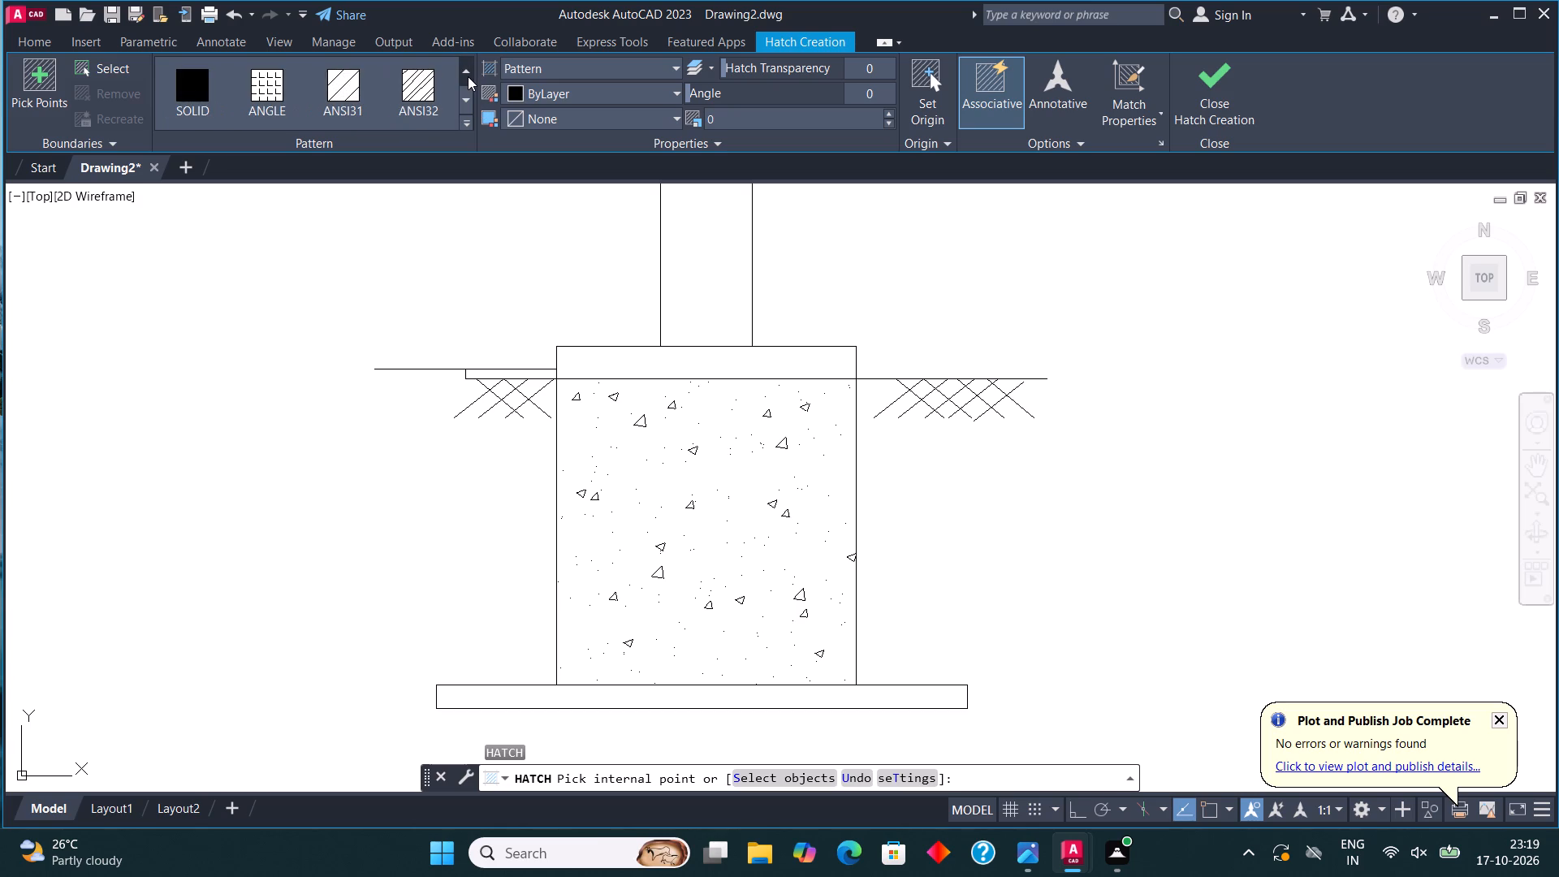
pyautogui.click(462, 97)
pyautogui.click(462, 97)
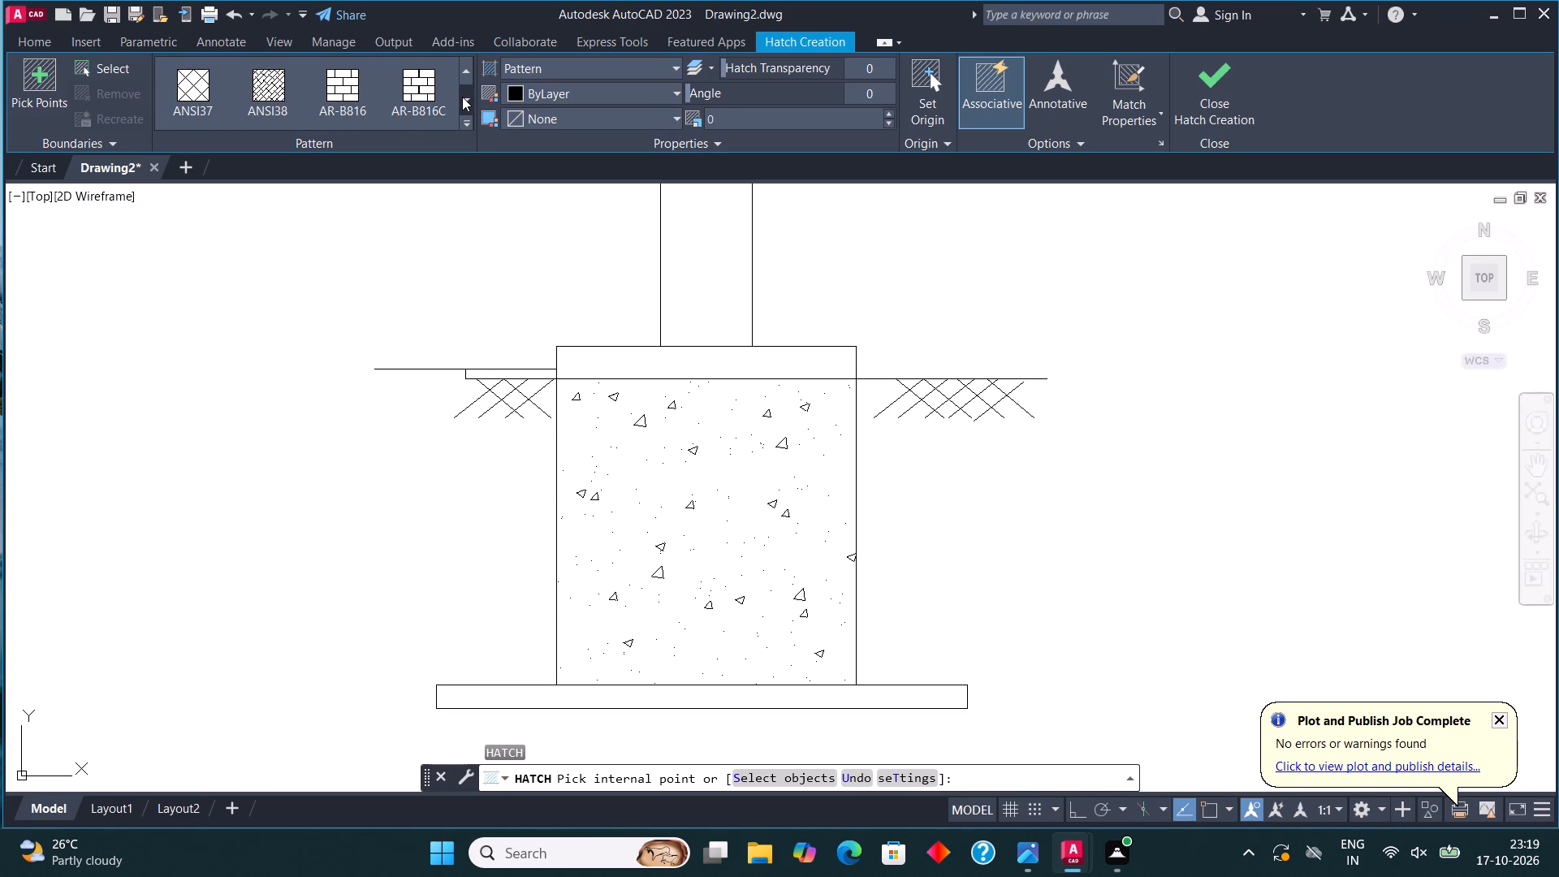
pyautogui.click(462, 97)
pyautogui.click(460, 98)
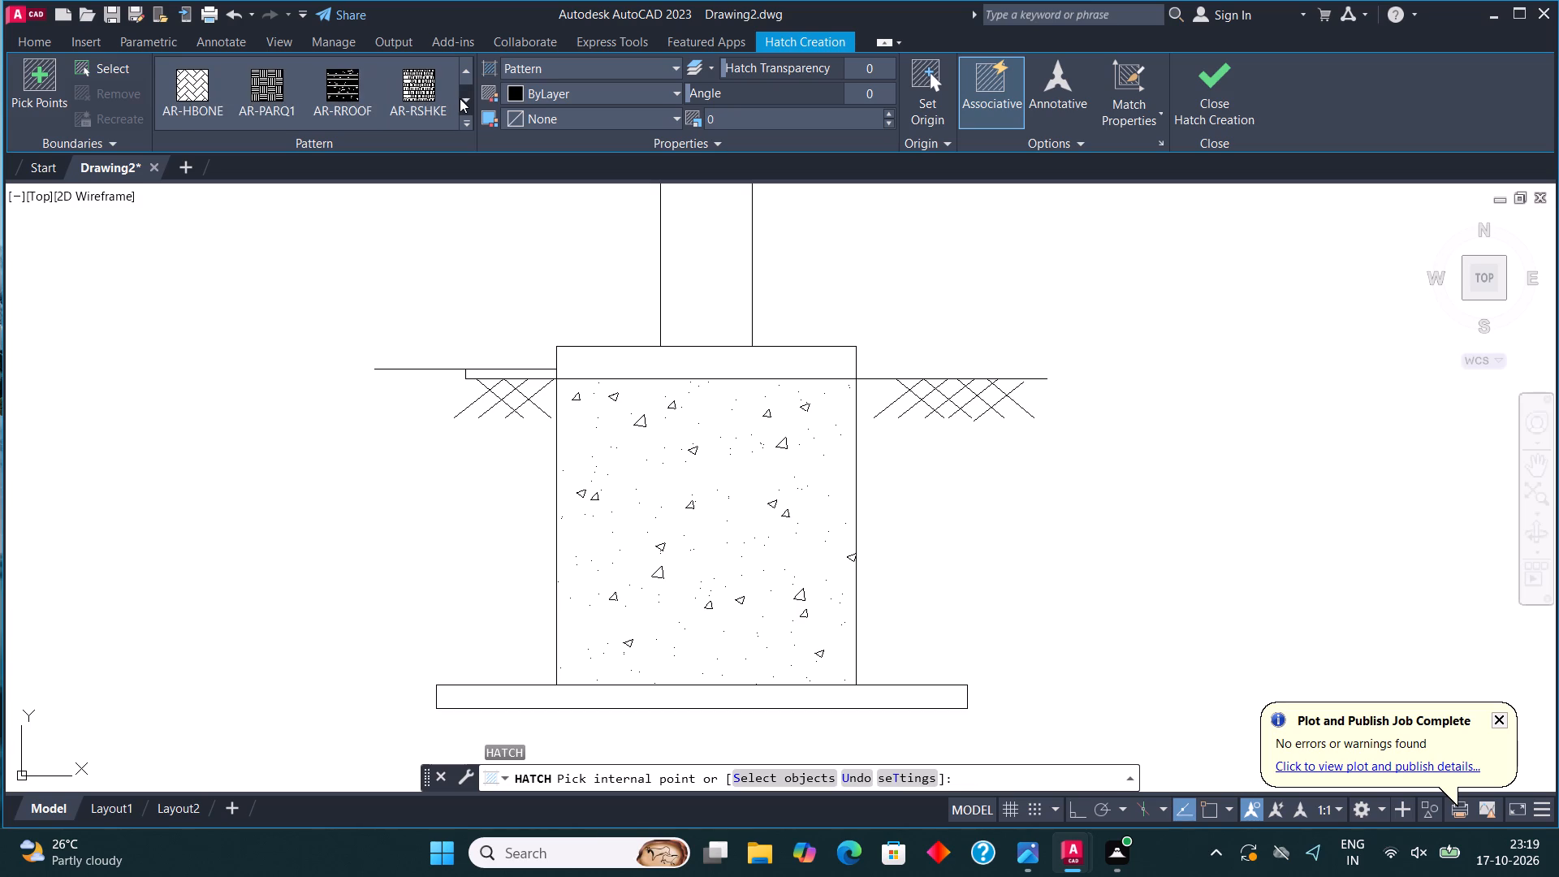
pyautogui.click(460, 98)
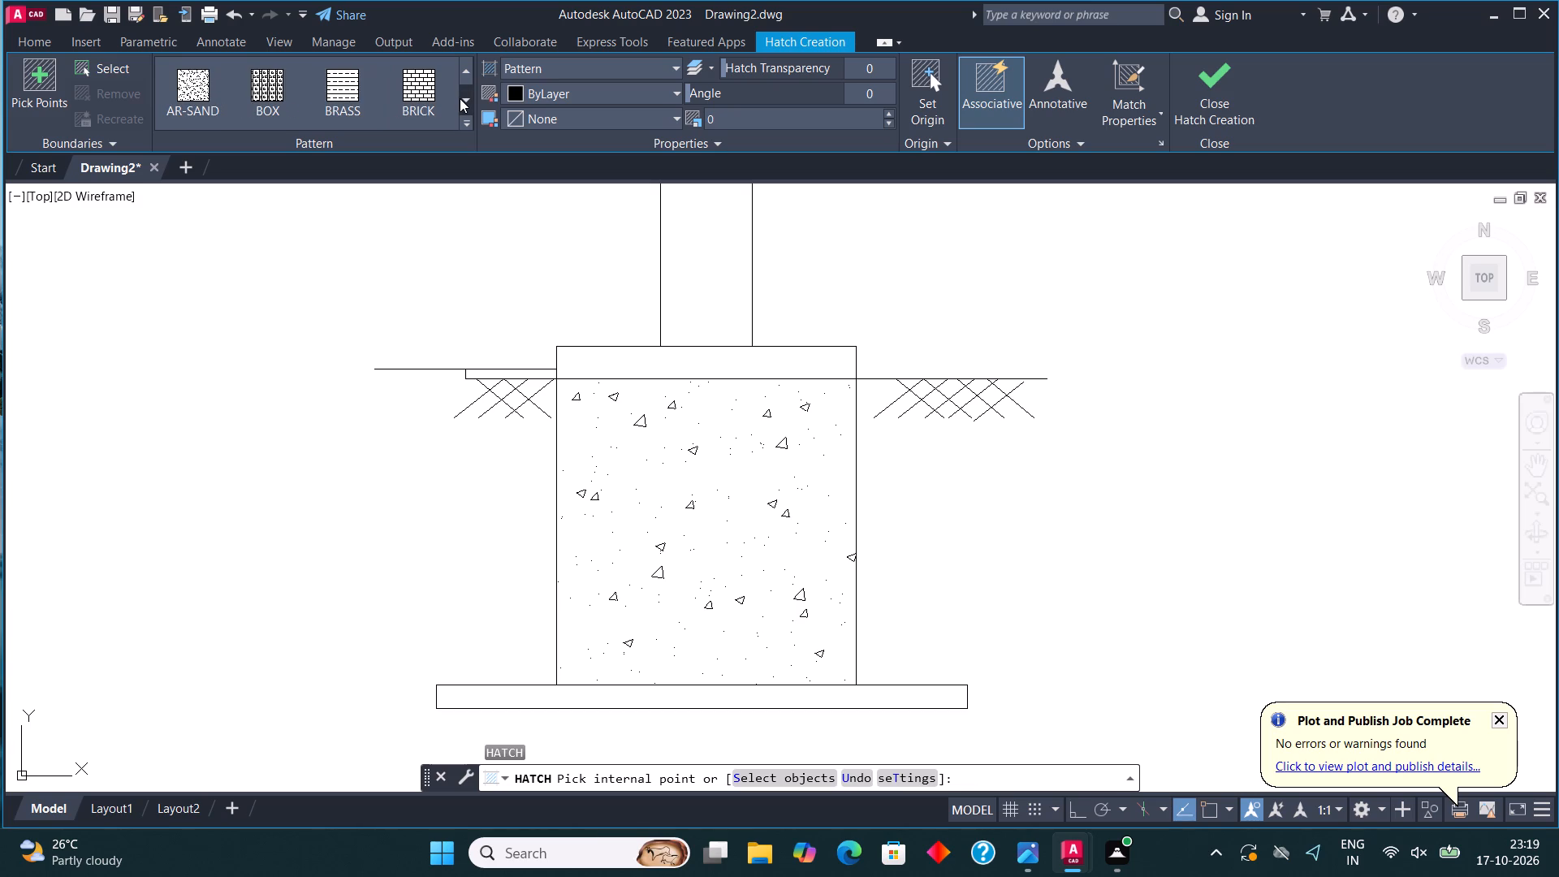
pyautogui.click(460, 98)
pyautogui.click(460, 98)
pyautogui.click(460, 98)
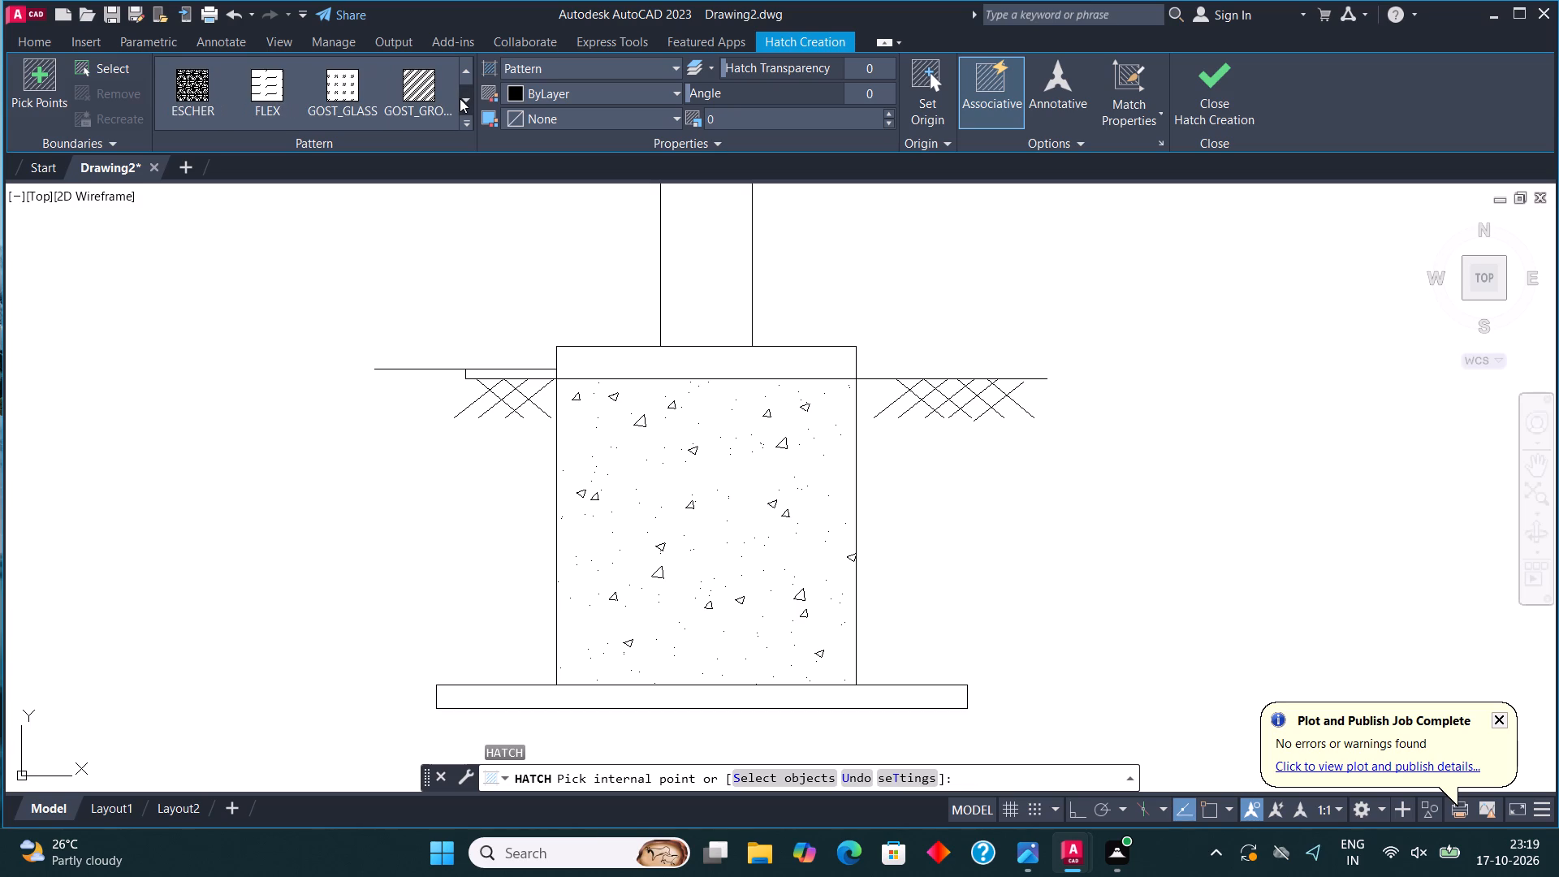
pyautogui.click(460, 98)
pyautogui.doubleClick(460, 98)
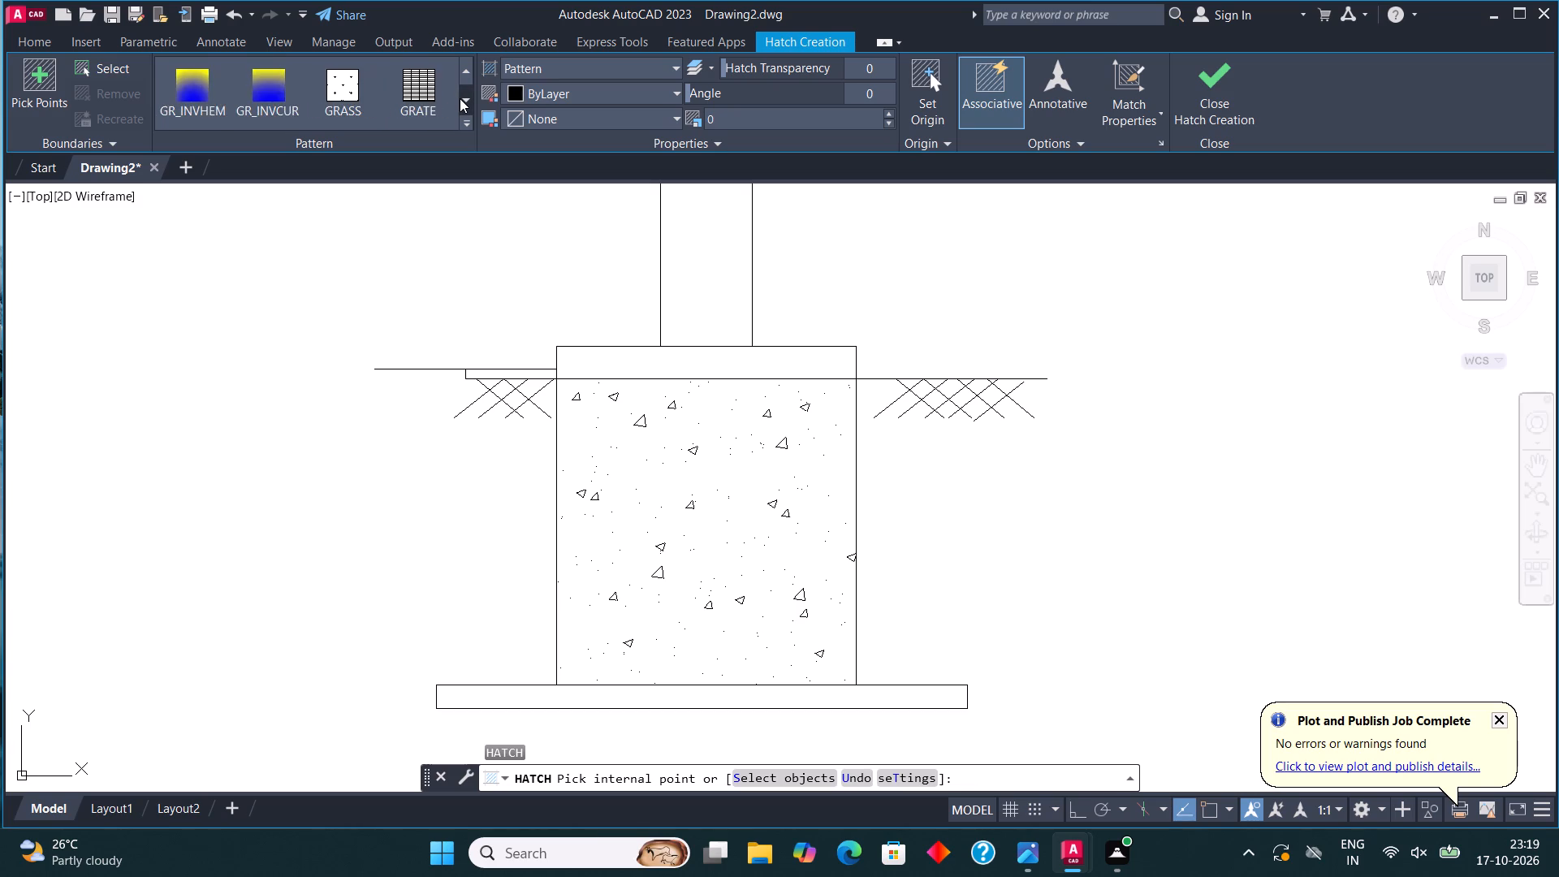
pyautogui.doubleClick(460, 98)
pyautogui.click(460, 98)
pyautogui.tripleClick(460, 98)
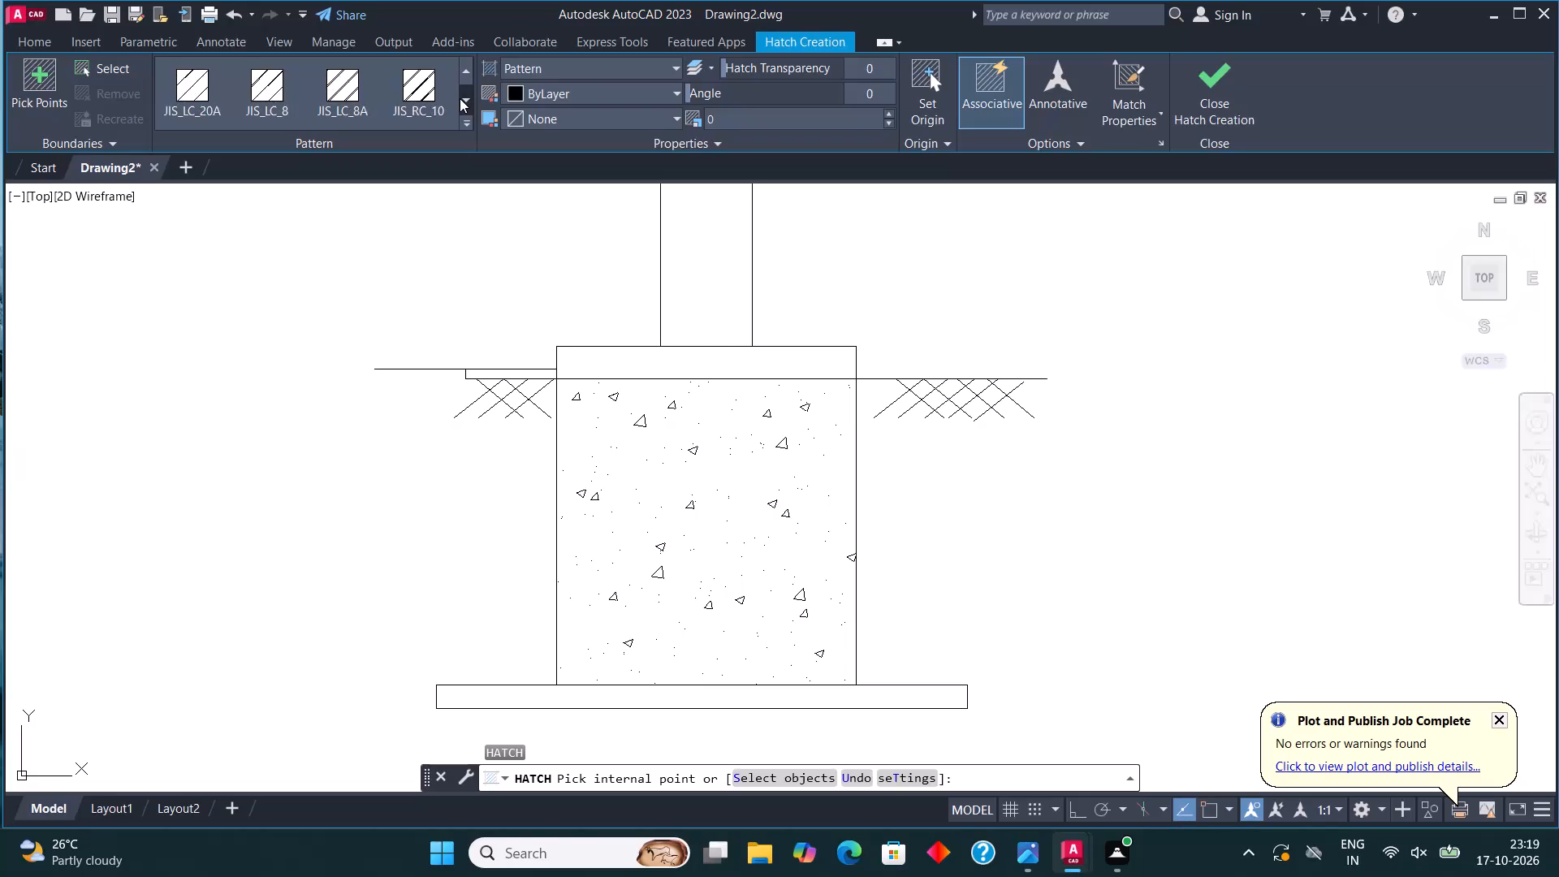
pyautogui.tripleClick(460, 98)
pyautogui.tripleClick(460, 98)
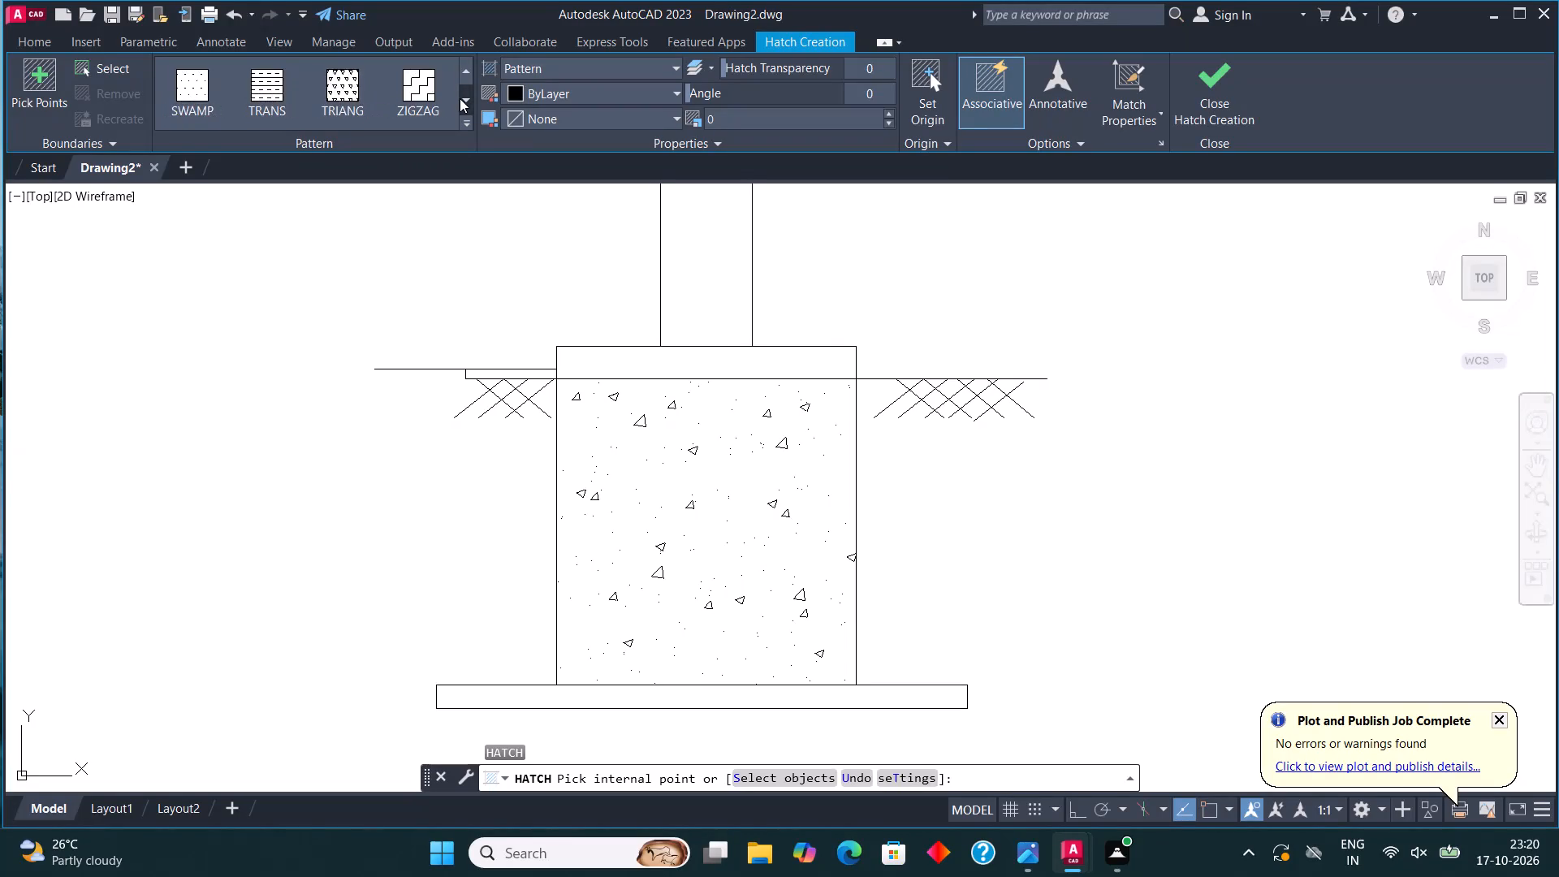
# Hatch the flat rectangle atop the foundation block, the base strip and the thin left ground strip with the AR-SAND pattern.
pyautogui.click(463, 72)
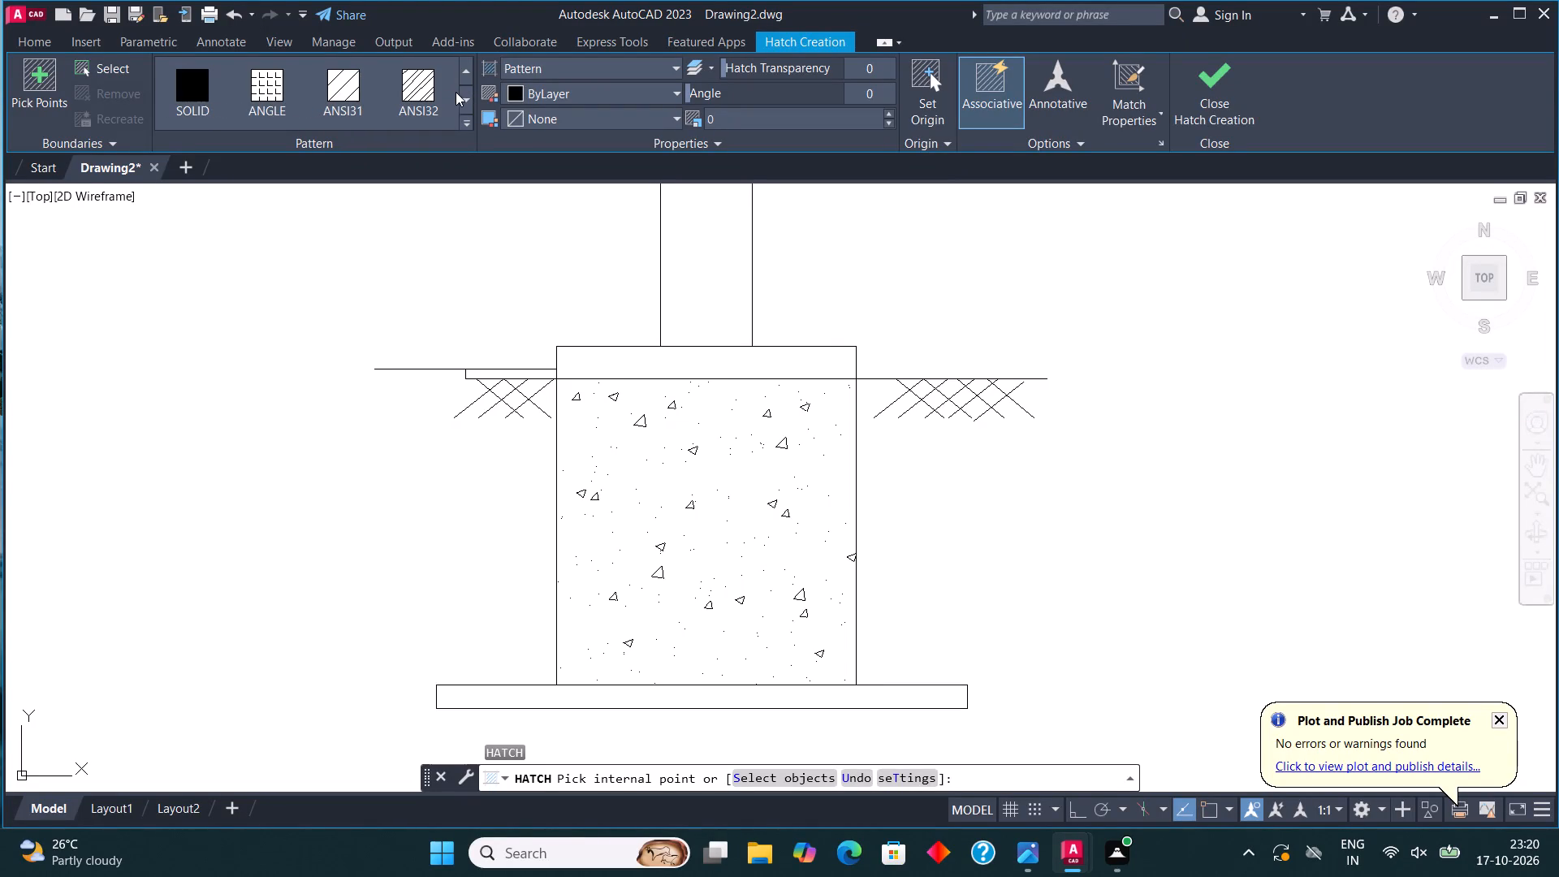
pyautogui.click(465, 96)
pyautogui.click(465, 96)
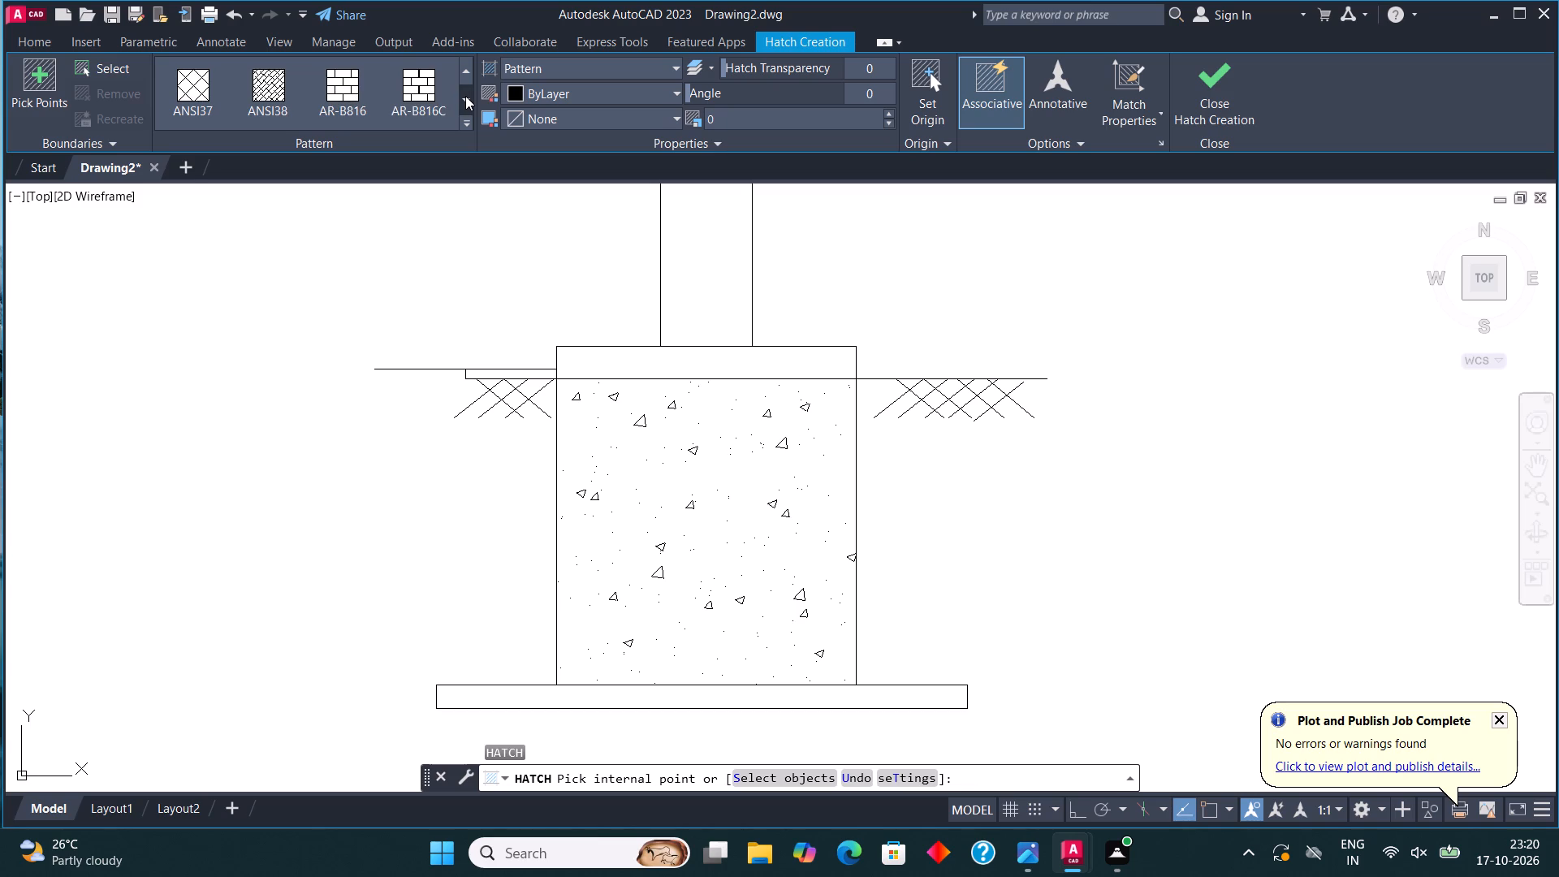
pyautogui.click(465, 96)
pyautogui.click(465, 96)
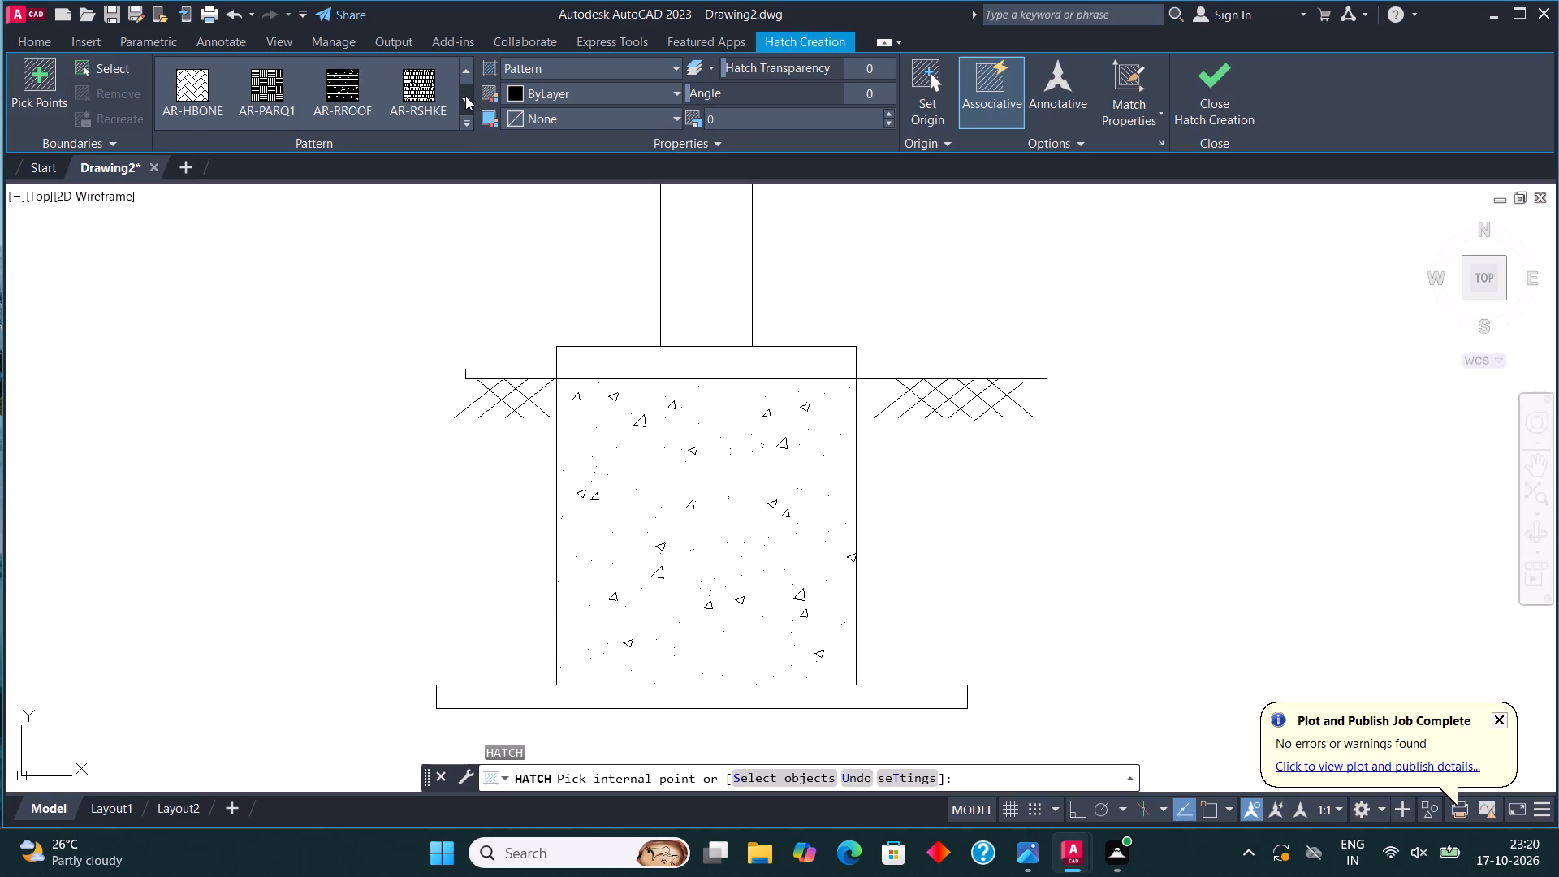
pyautogui.click(465, 96)
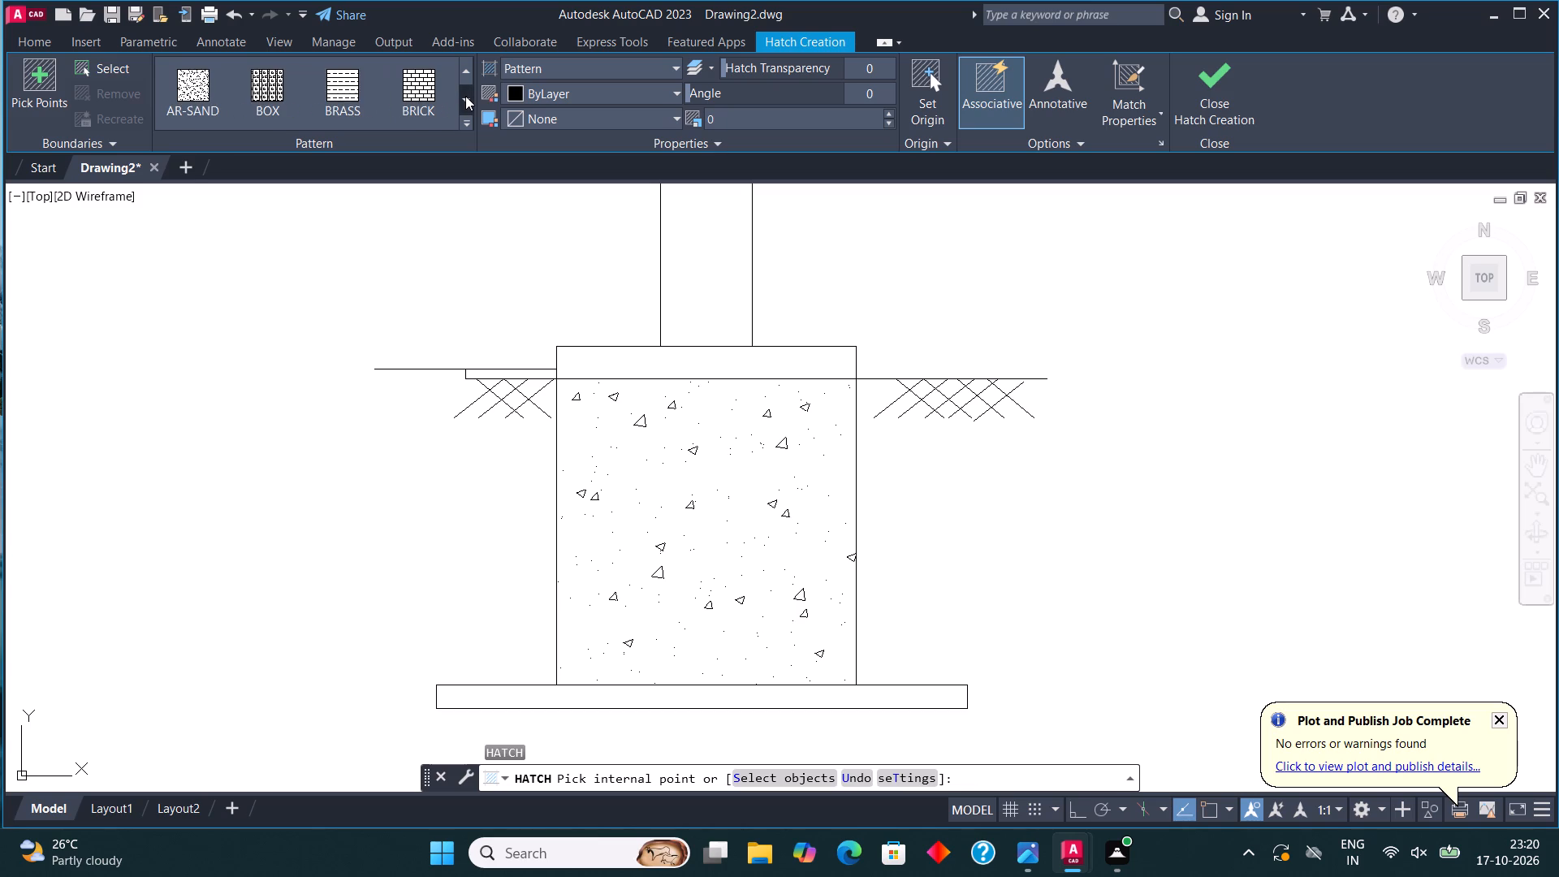
pyautogui.click(187, 84)
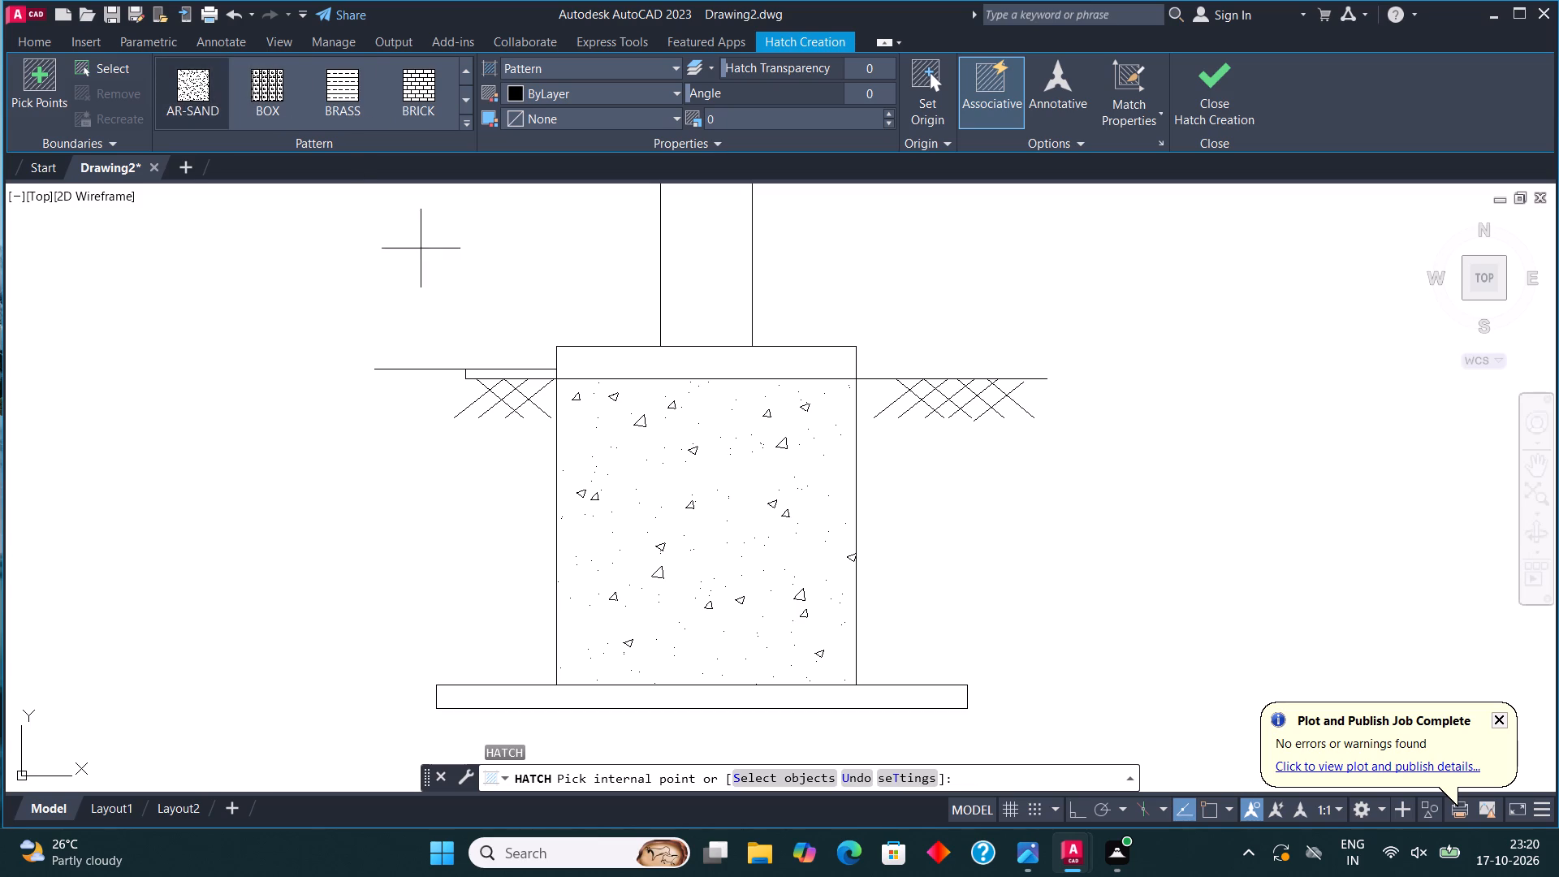
pyautogui.click(600, 356)
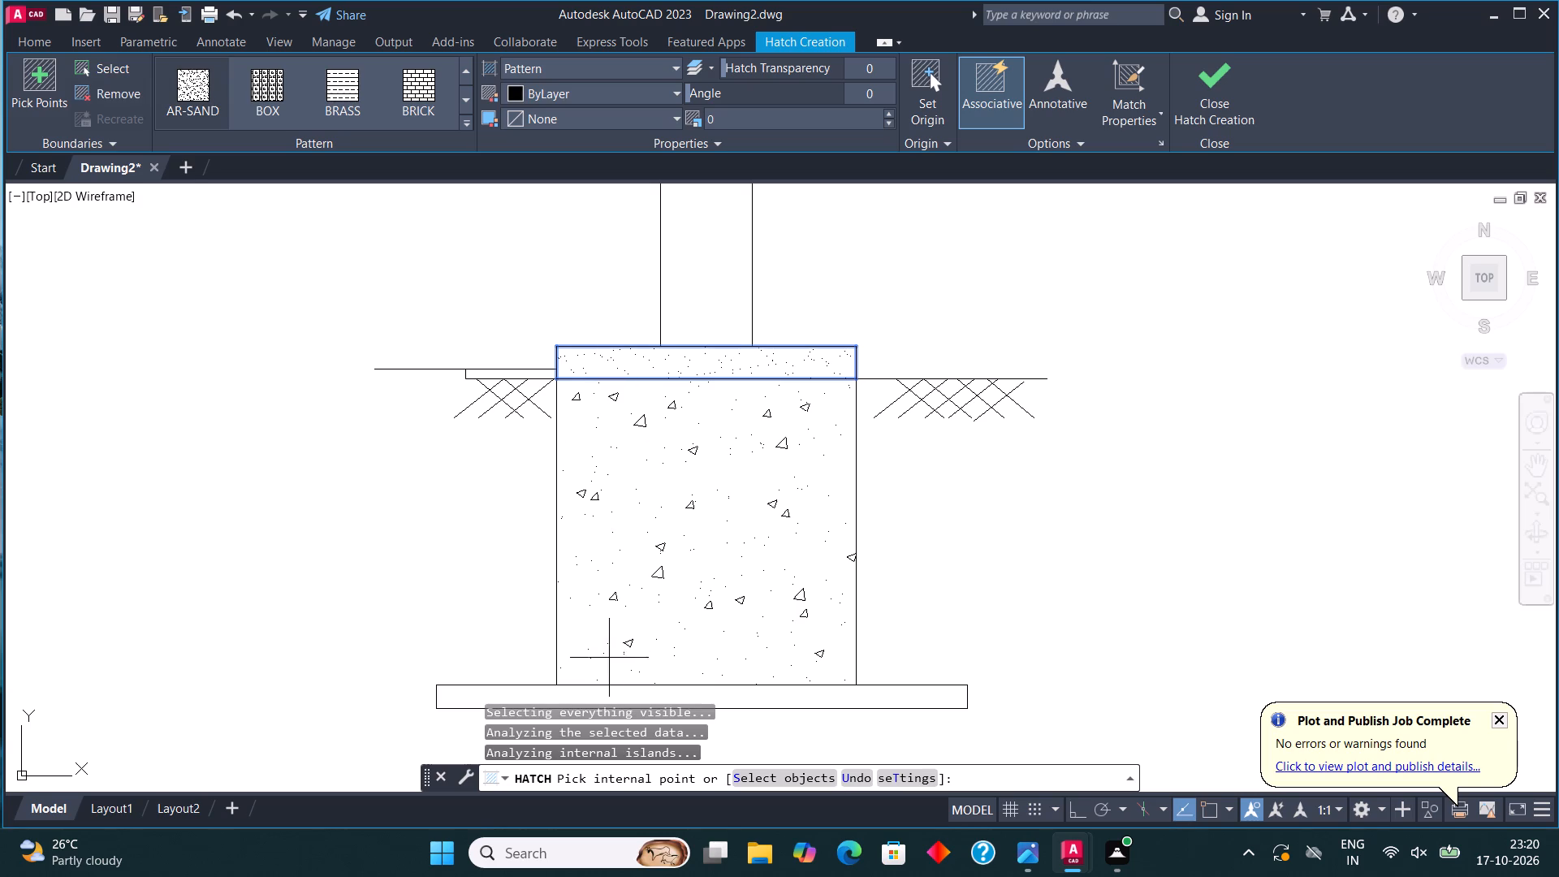
pyautogui.click(503, 693)
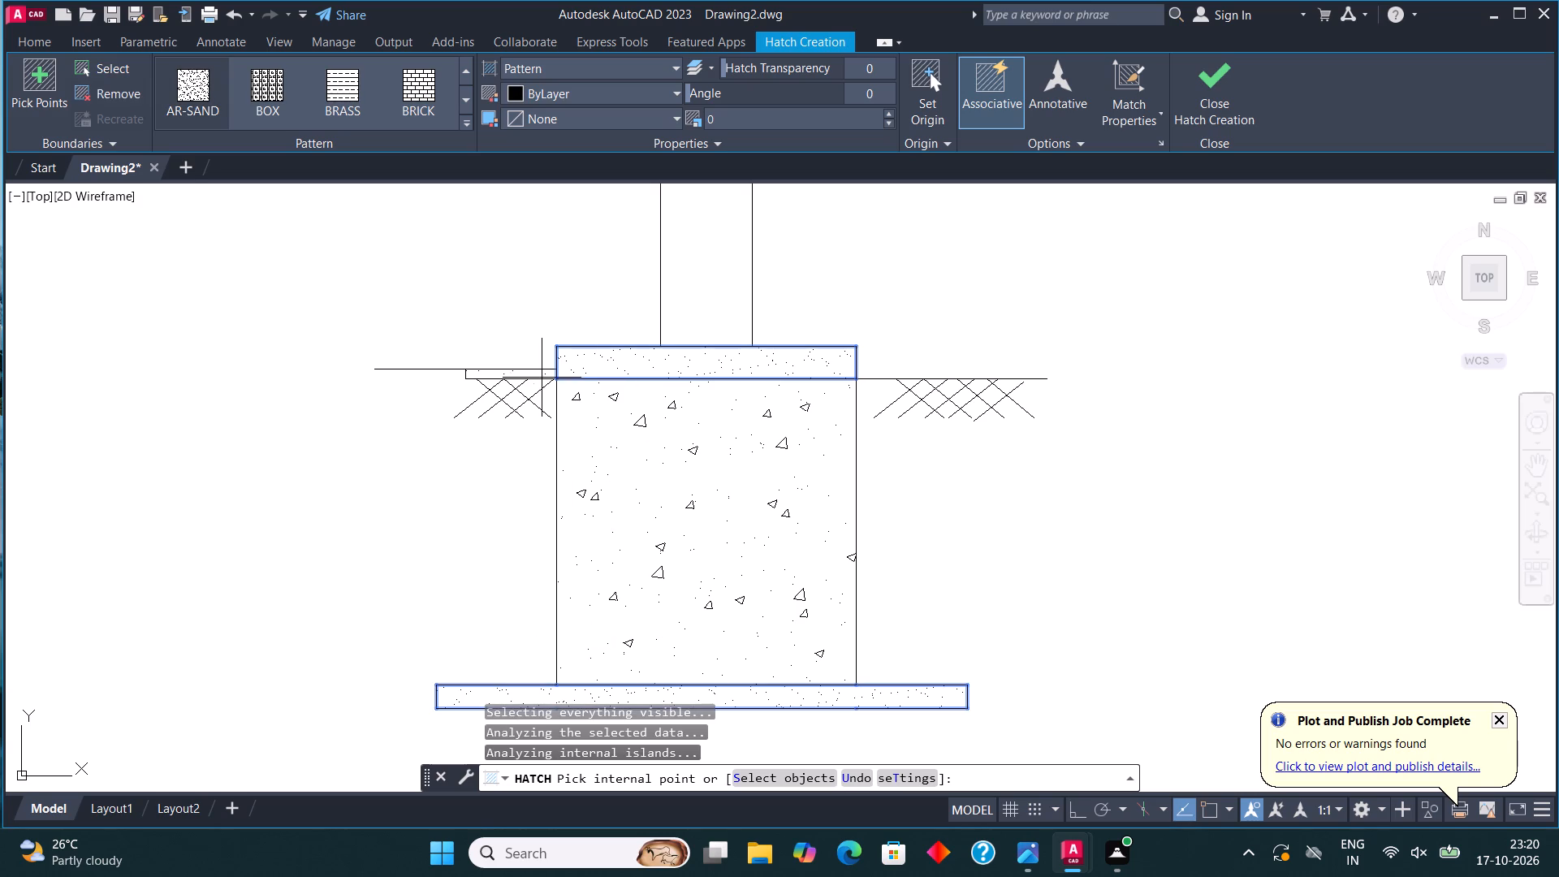
pyautogui.click(540, 373)
pyautogui.click(1218, 85)
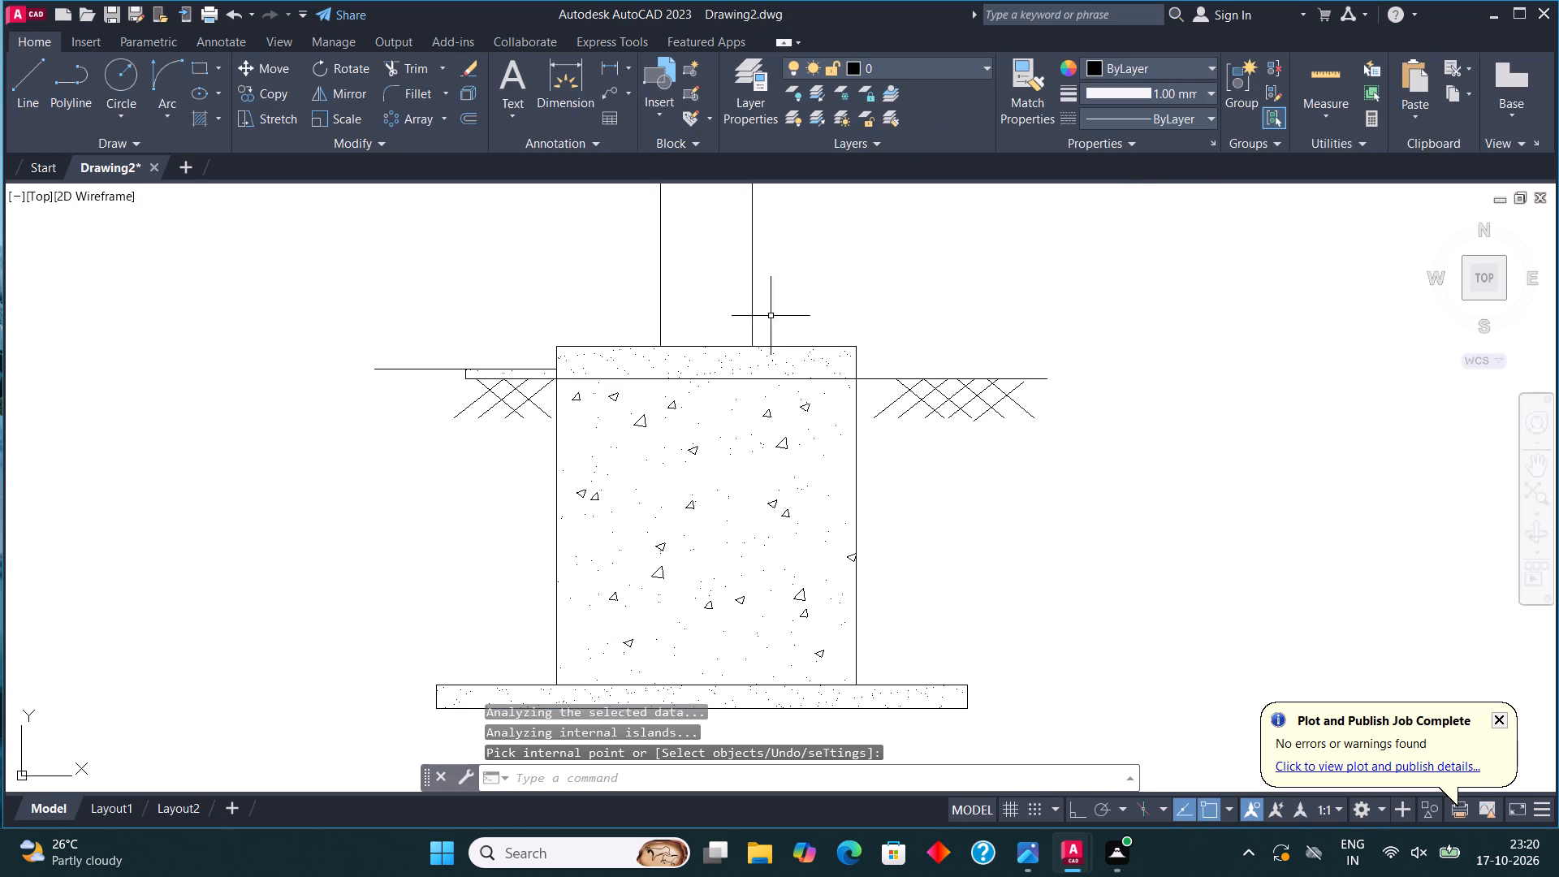
# Hatch the lower column section directly above the foundation with the ANSI32 pattern.
pyautogui.scroll(4, 729, 322)
pyautogui.scroll(-3, 680, 556)
pyautogui.scroll(-4, 663, 444)
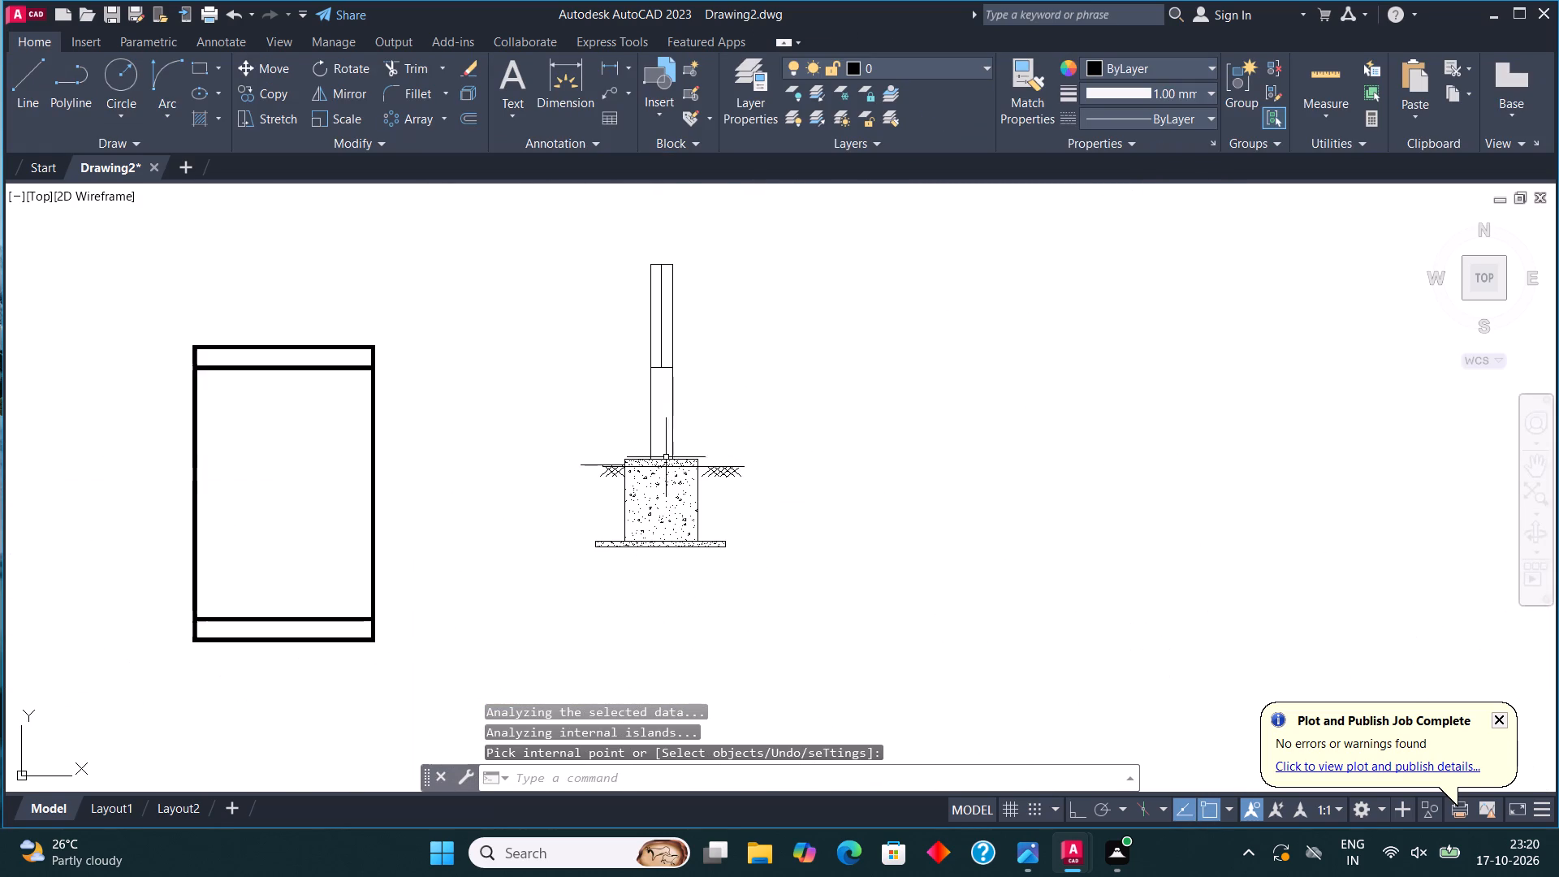
pyautogui.moveTo(662, 464); pyautogui.dragTo(601, 462, button='middle')
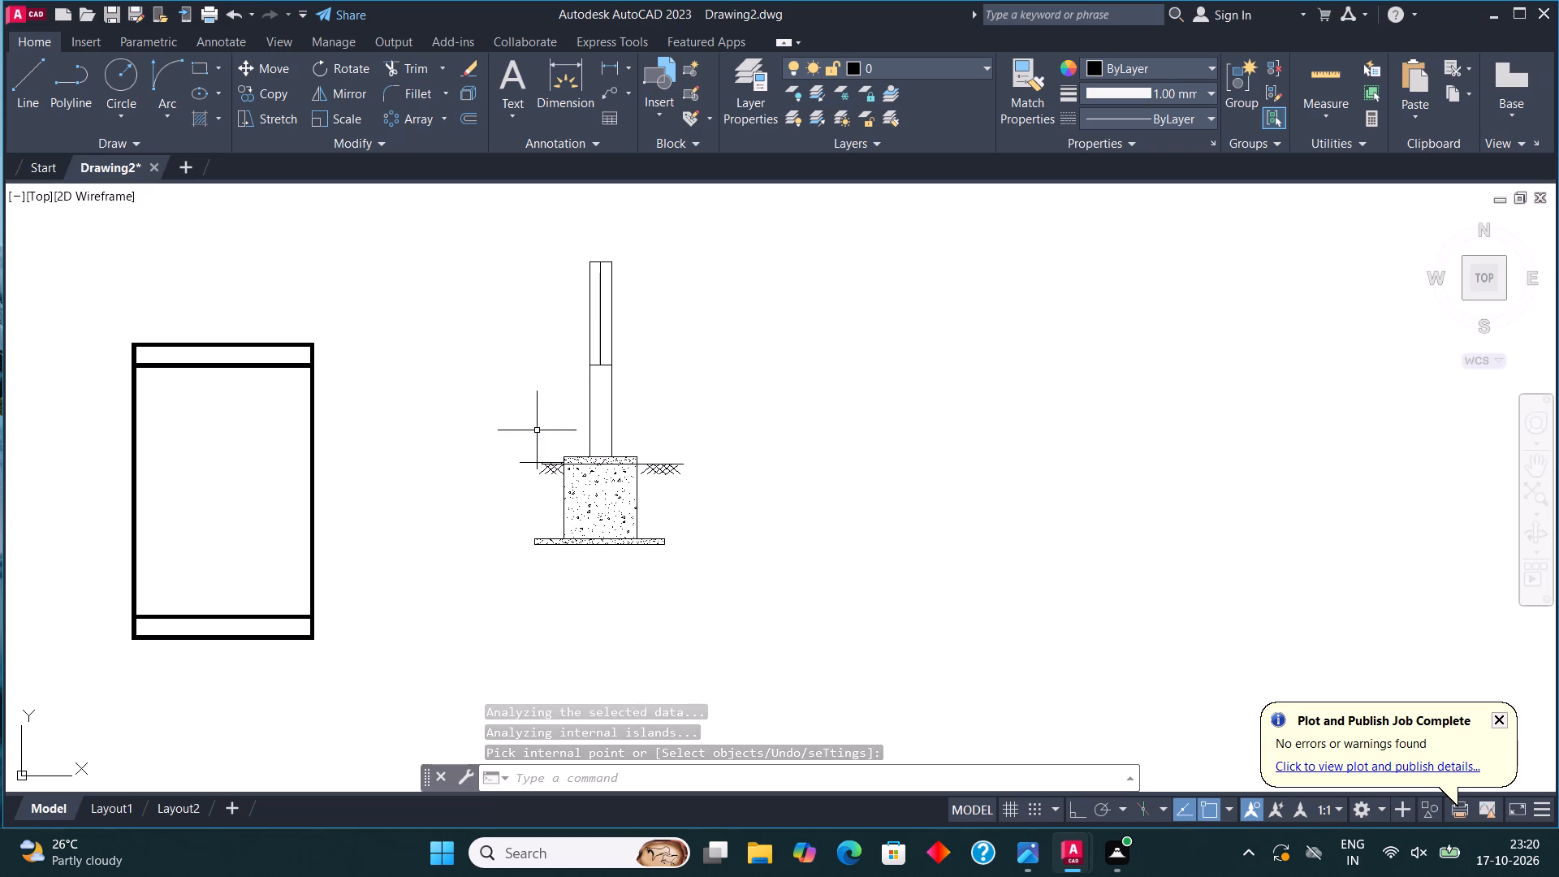
pyautogui.moveTo(553, 445); pyautogui.dragTo(551, 525, button='middle')
pyautogui.scroll(2, 588, 512)
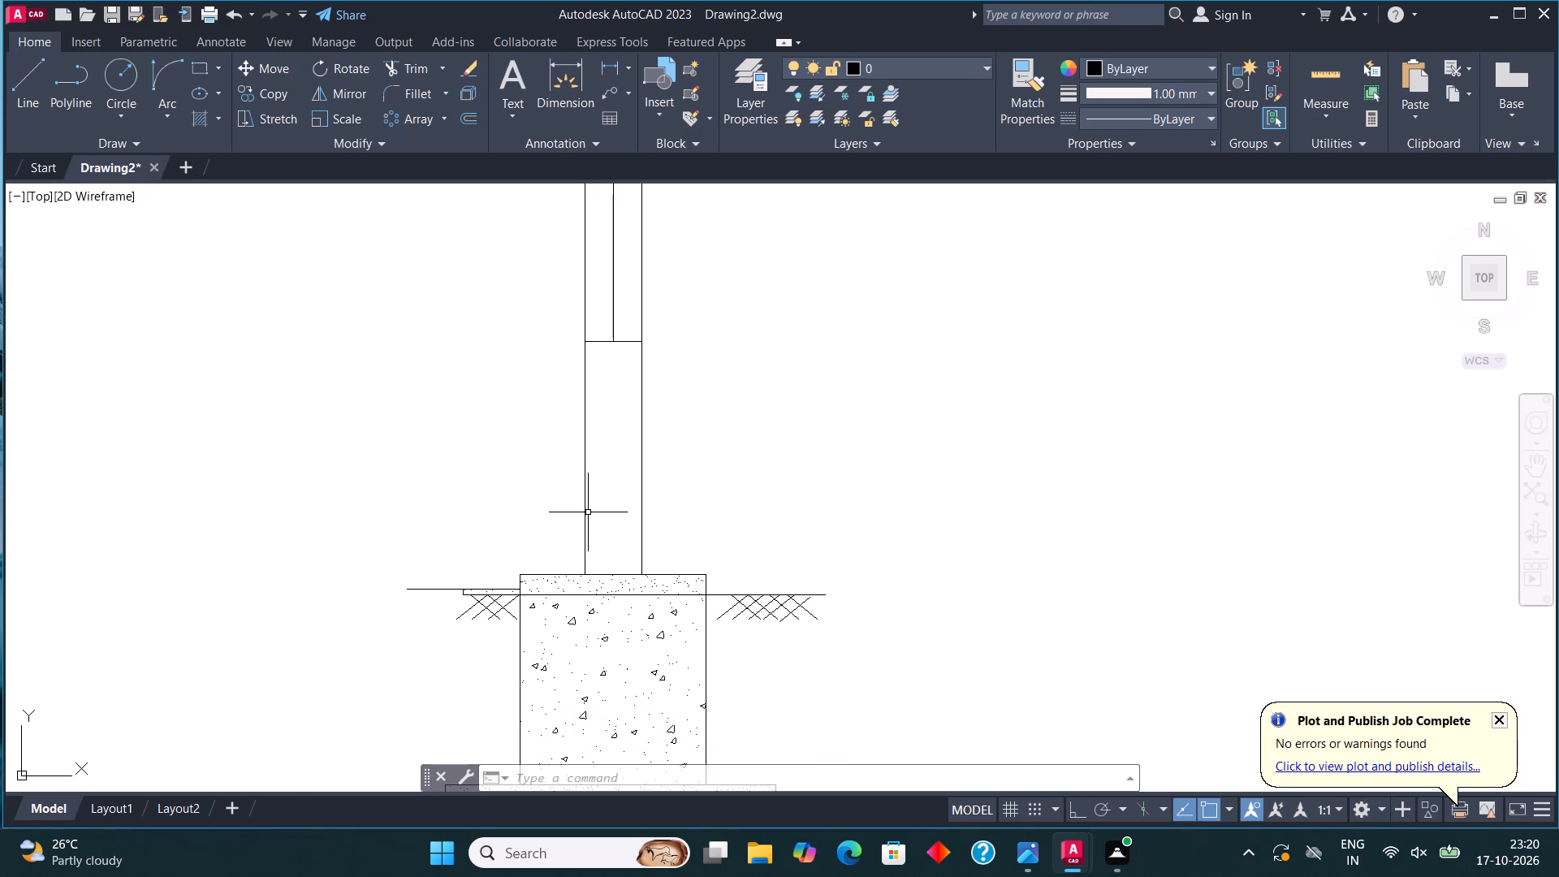
pyautogui.press('h')
pyautogui.press('Return')
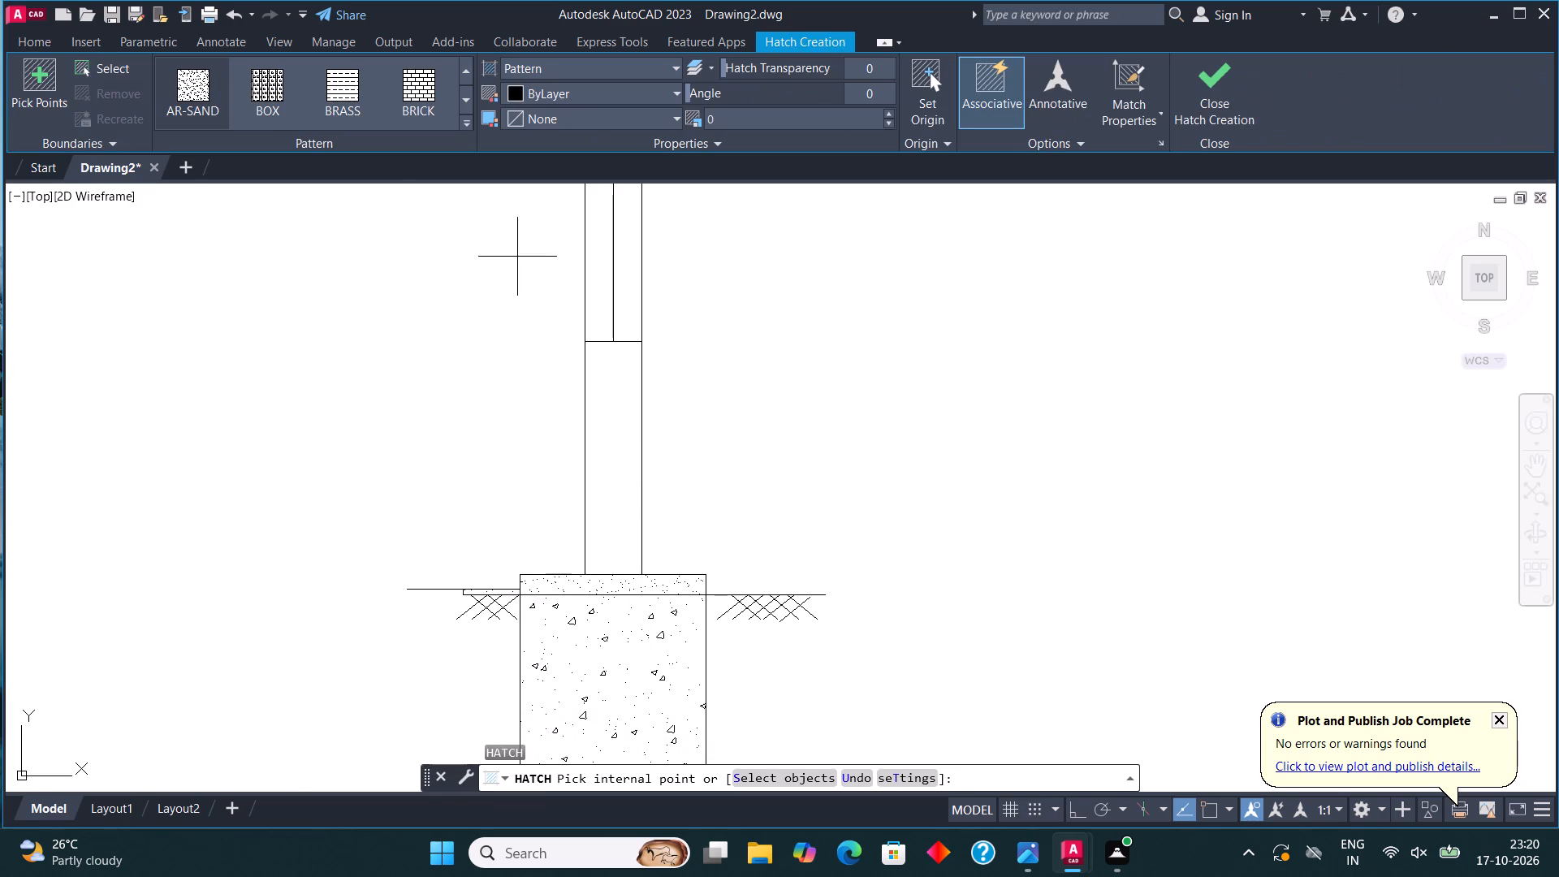
pyautogui.click(475, 72)
pyautogui.click(473, 70)
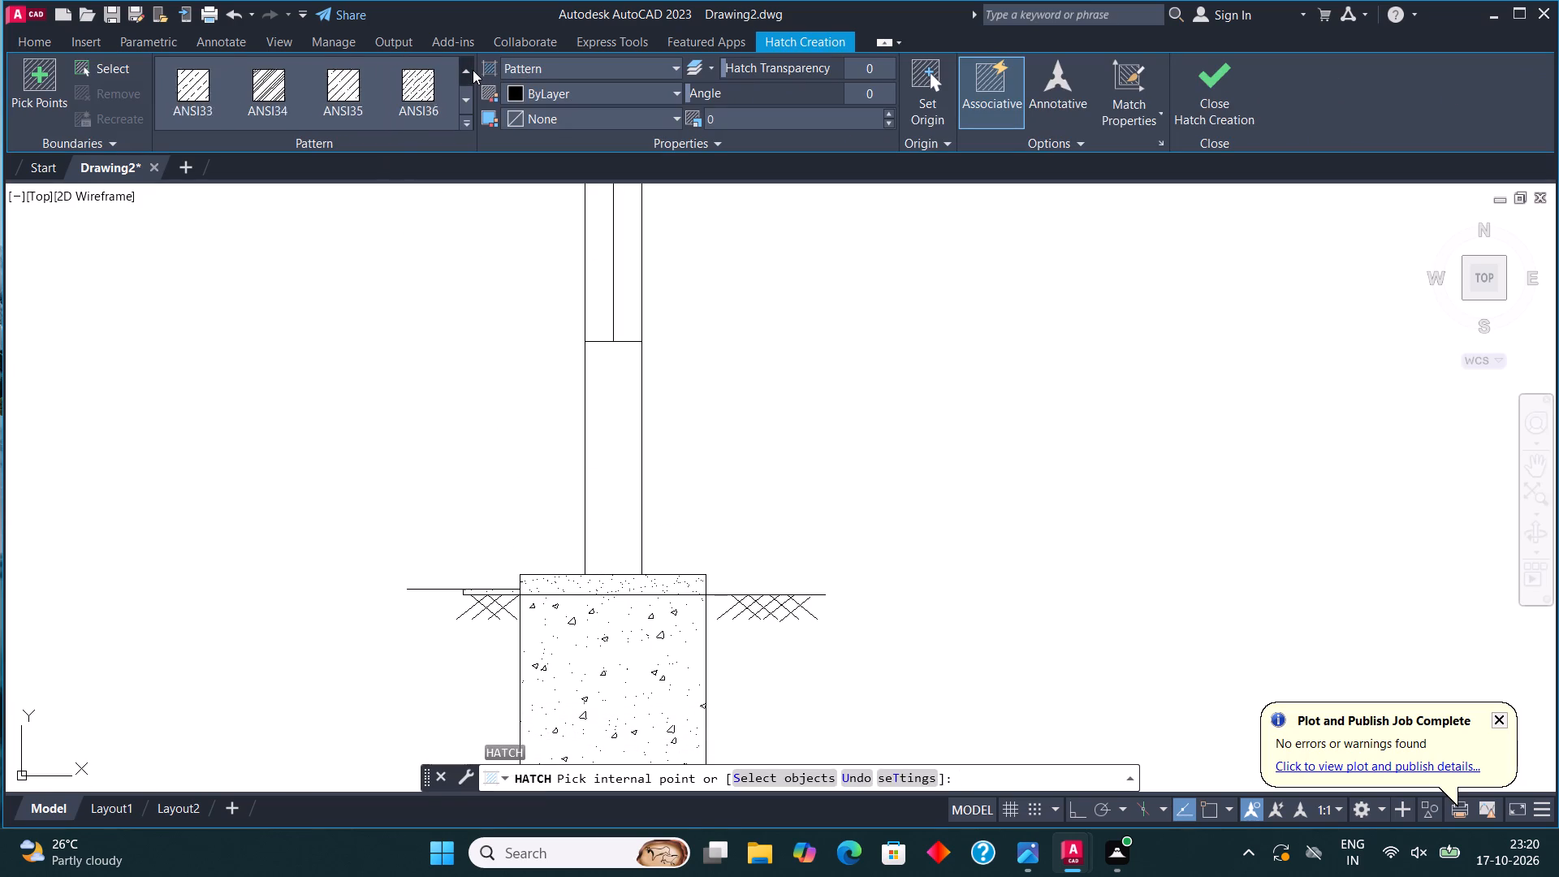
pyautogui.click(430, 89)
pyautogui.click(615, 427)
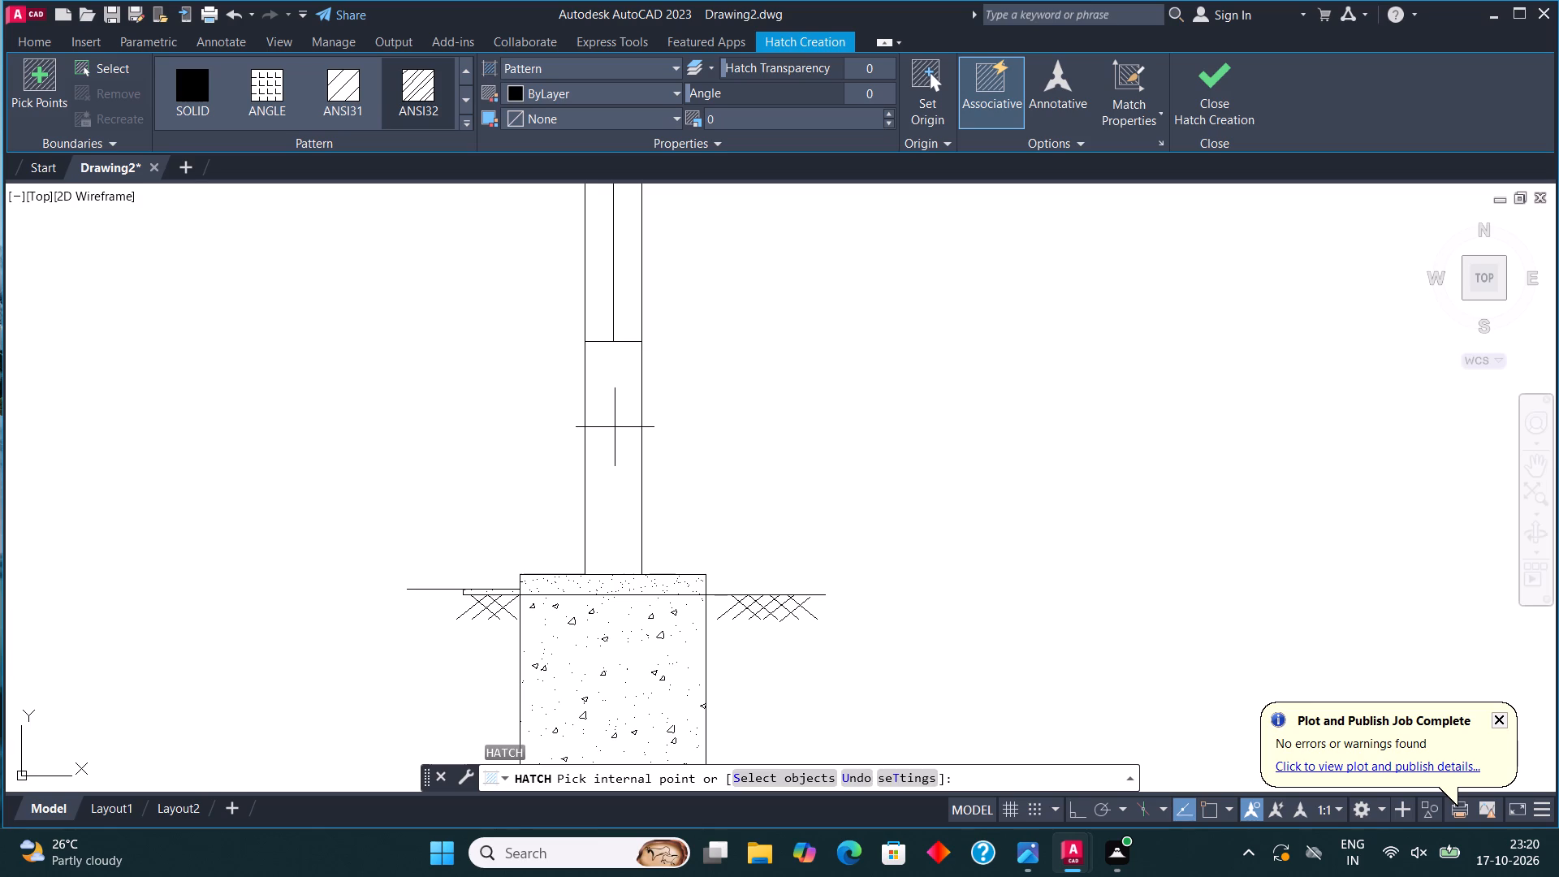
# Adjust the column hatch to a displayed scale of 1 for wider line spacing and finish the hatch.
pyautogui.doubleClick(885, 110)
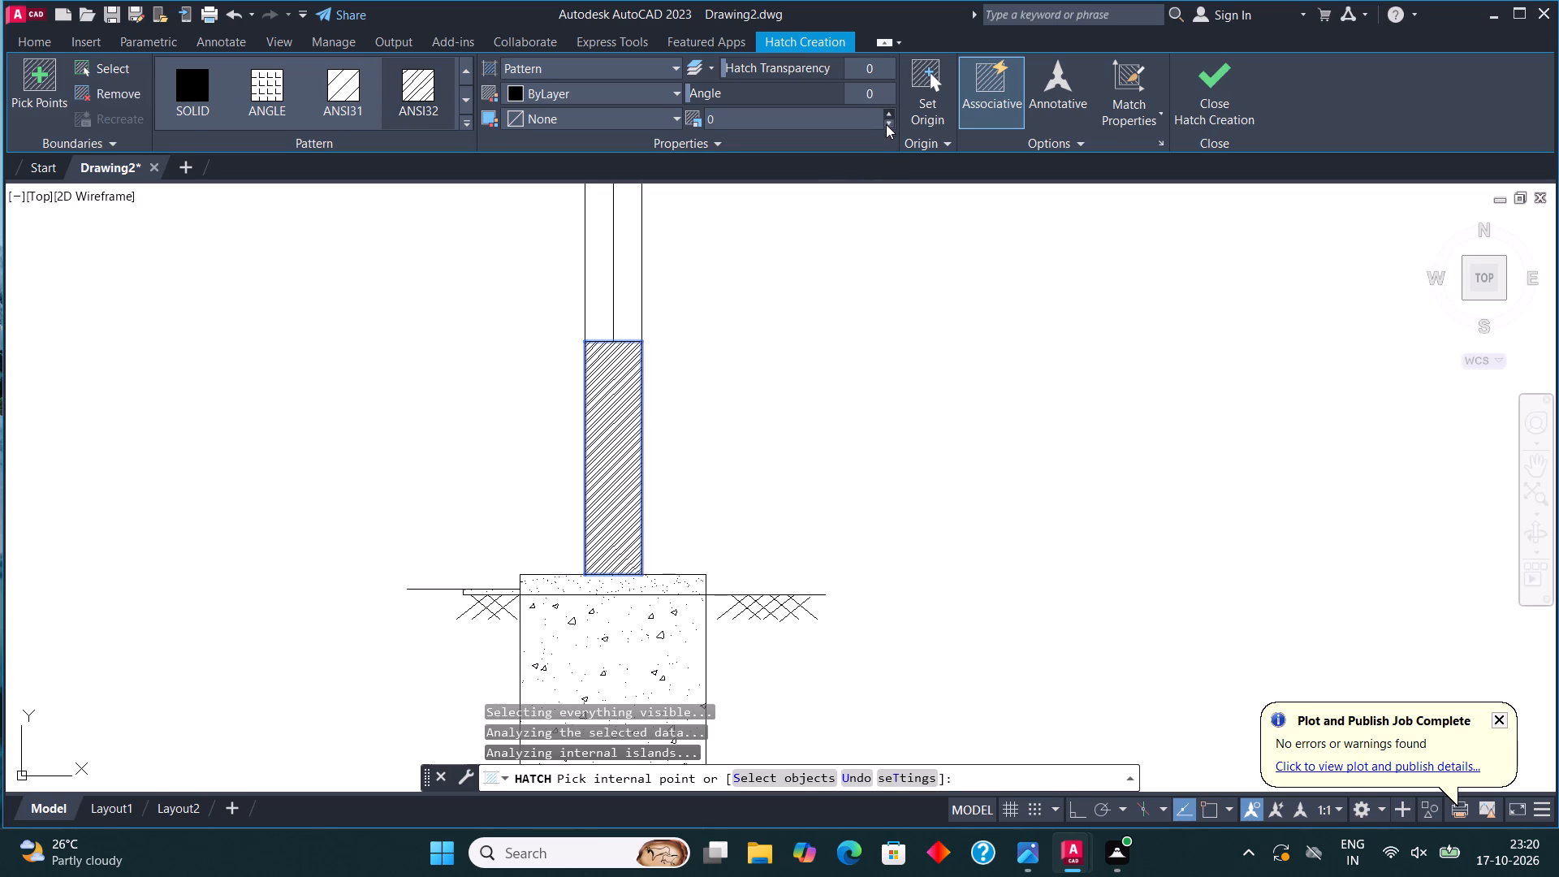
pyautogui.click(889, 114)
pyautogui.doubleClick(889, 114)
pyautogui.click(889, 114)
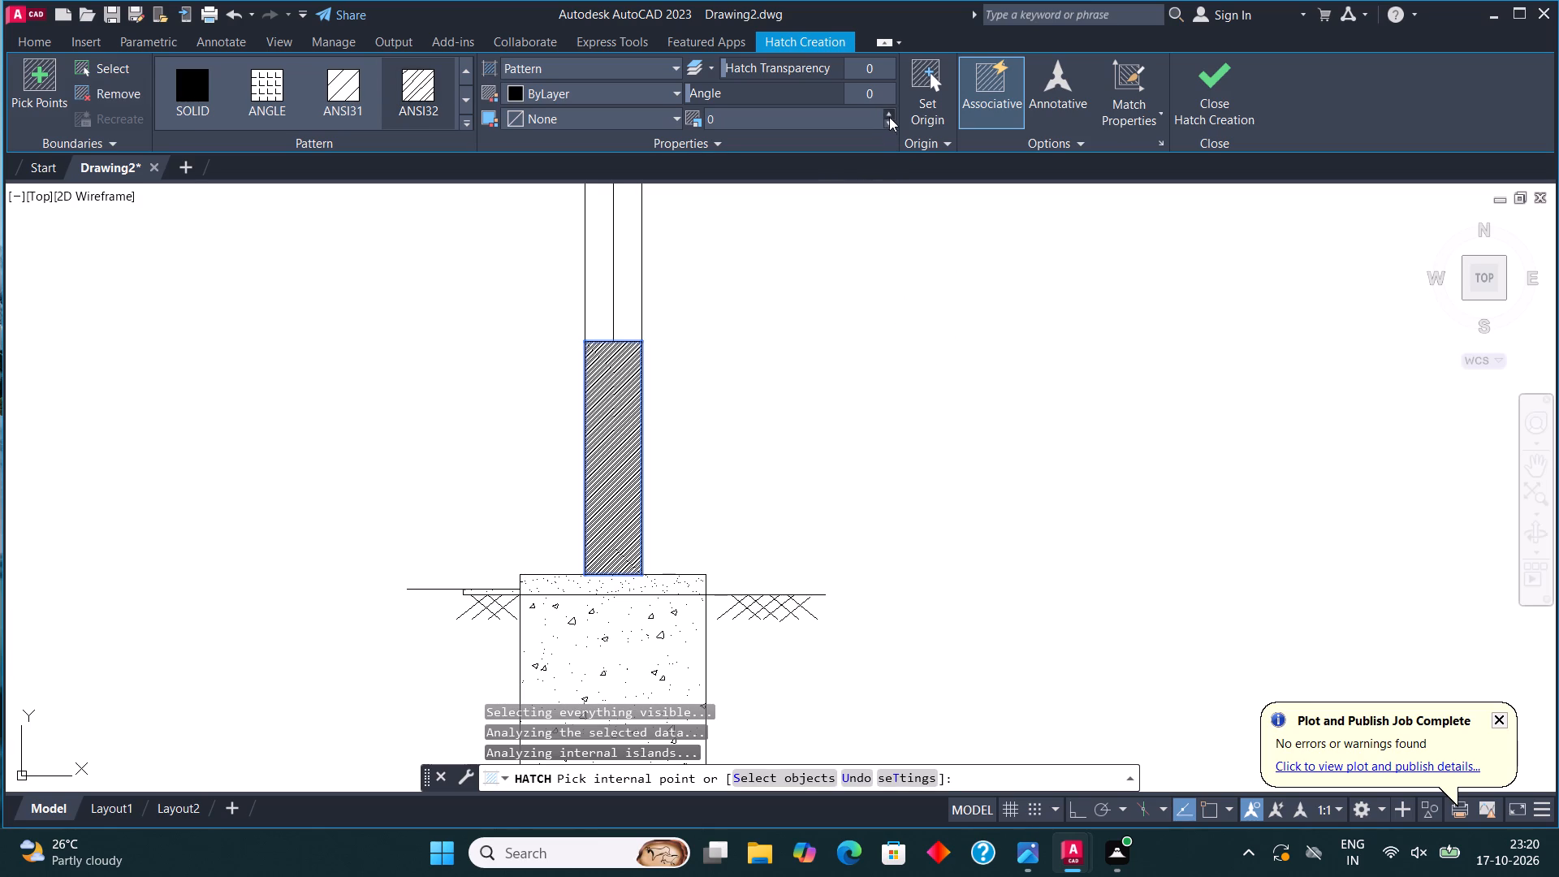
pyautogui.click(889, 127)
pyautogui.click(889, 125)
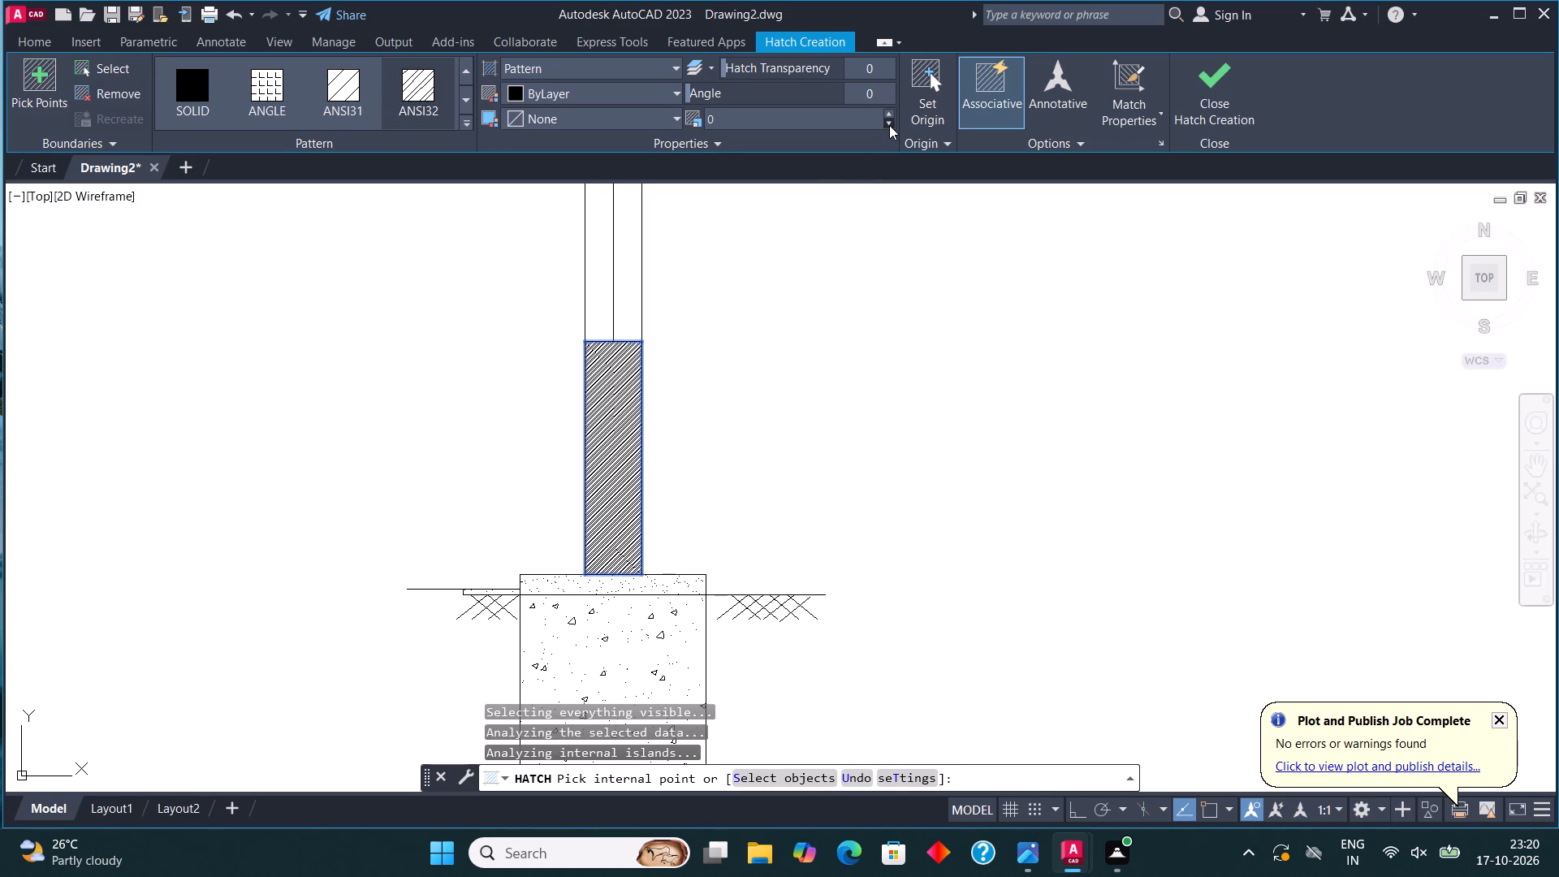
pyautogui.click(887, 118)
pyautogui.doubleClick(888, 121)
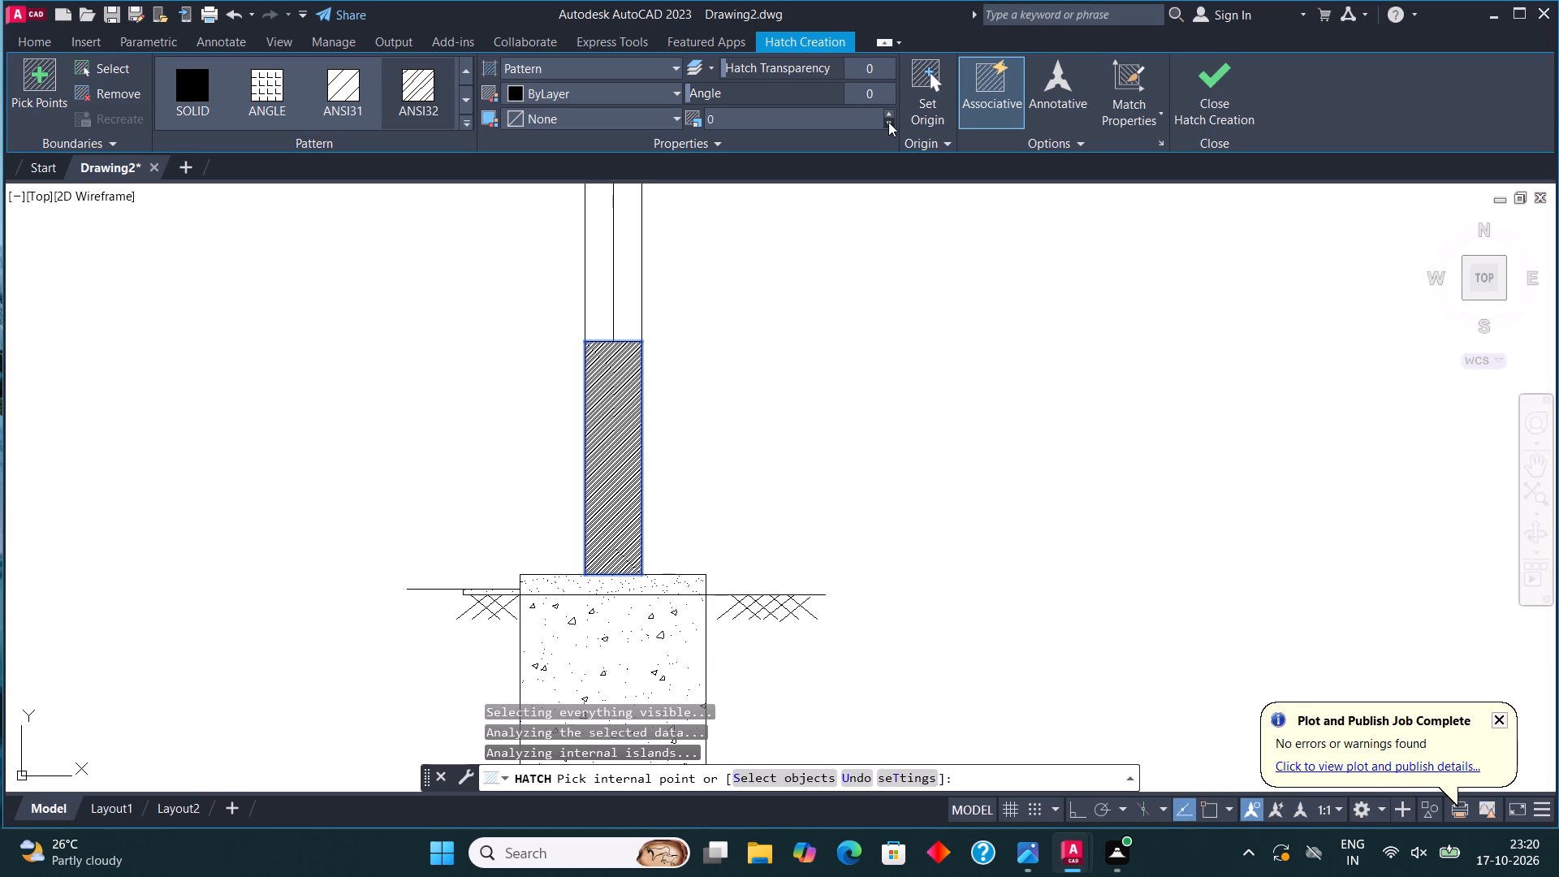
pyautogui.click(890, 111)
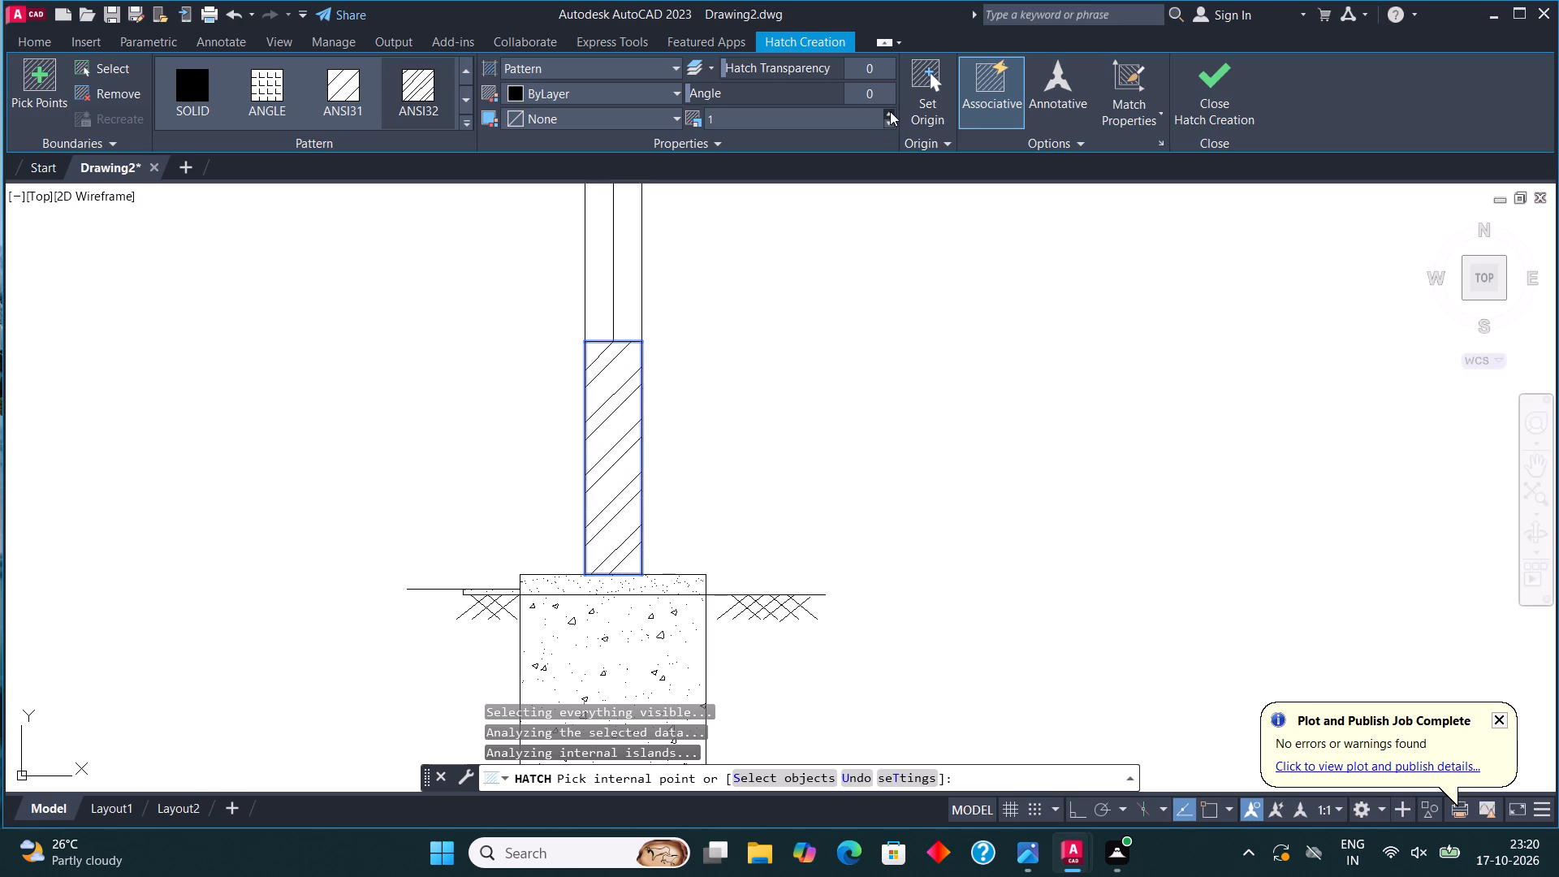
pyautogui.click(887, 124)
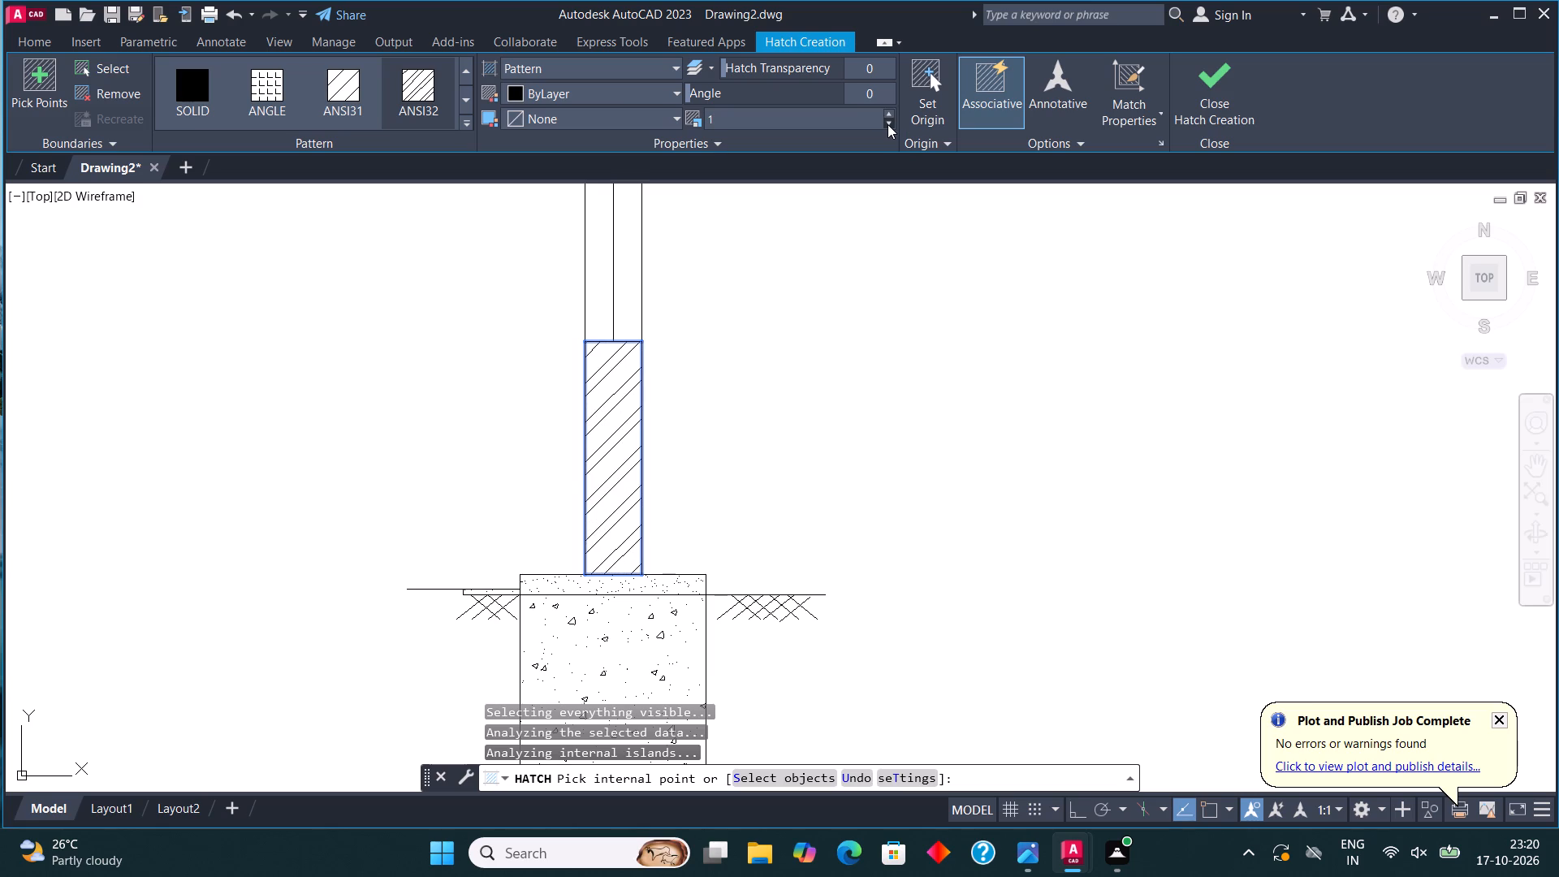
pyautogui.click(887, 124)
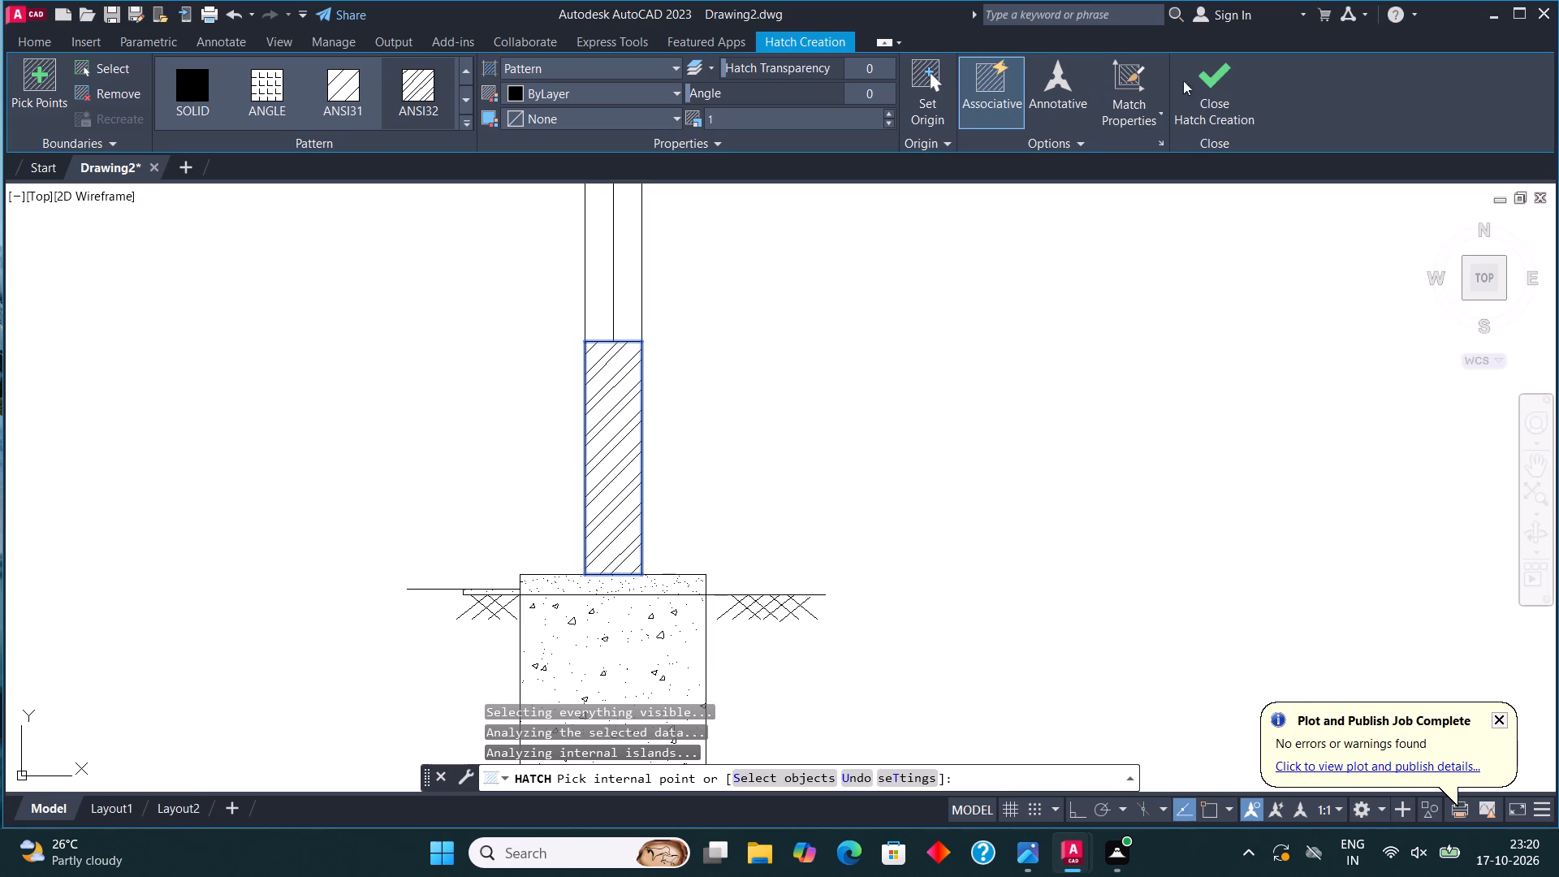
pyautogui.click(1225, 73)
# Hatch the large middle area of the thick-bordered rectangle beside the foundation figure with ANSI37, enlarging the spacing at a displayed scale of 1.
pyautogui.scroll(-3, 812, 438)
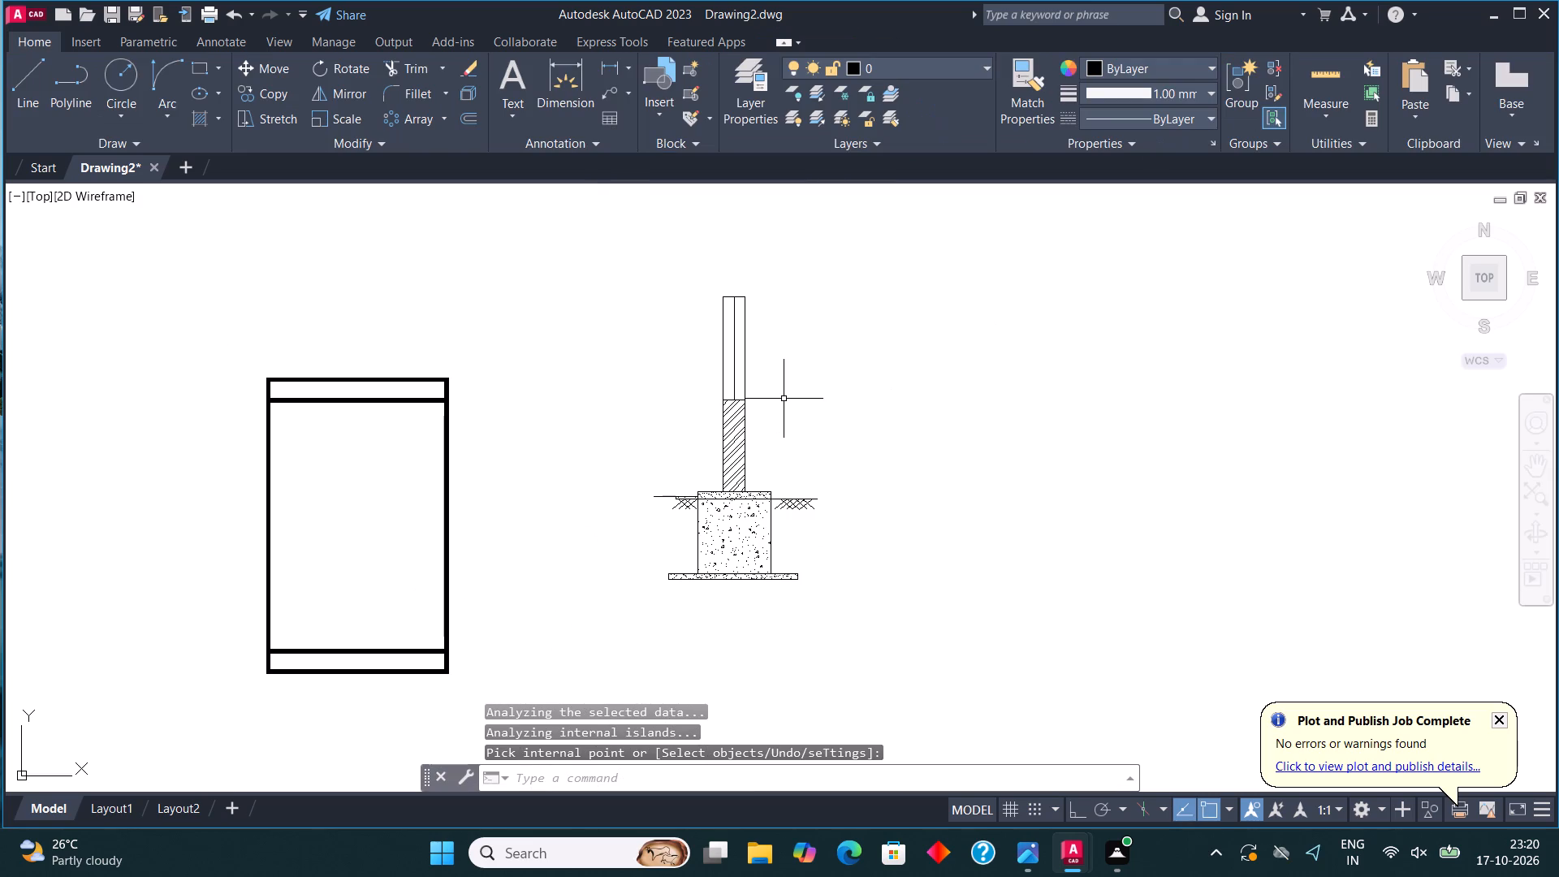
pyautogui.scroll(-2, 784, 408)
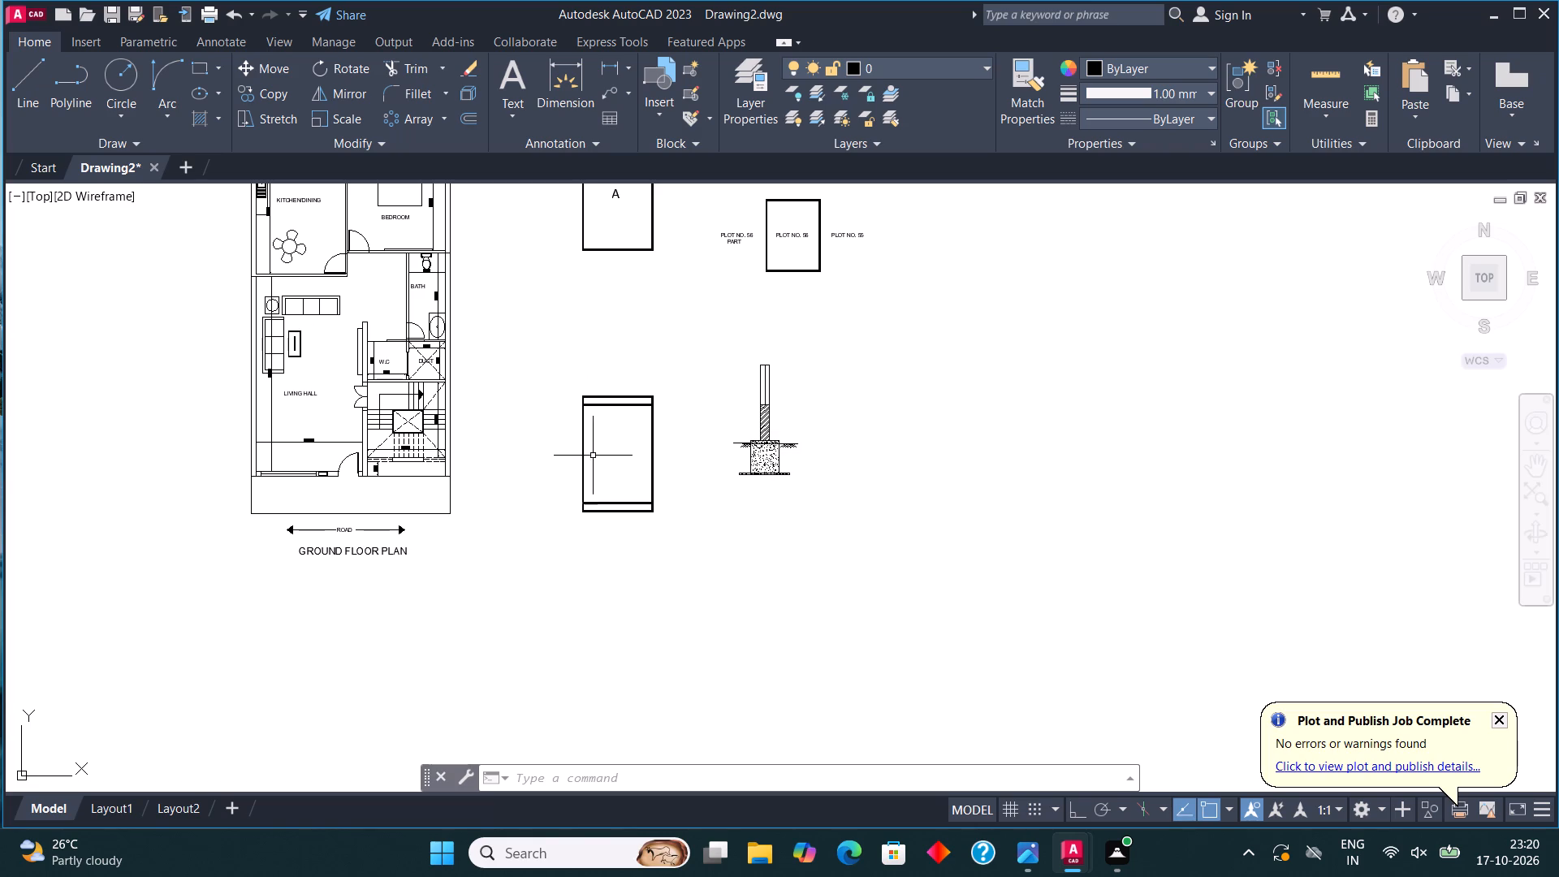
pyautogui.scroll(3, 593, 456)
pyautogui.press('h')
pyautogui.press('Return')
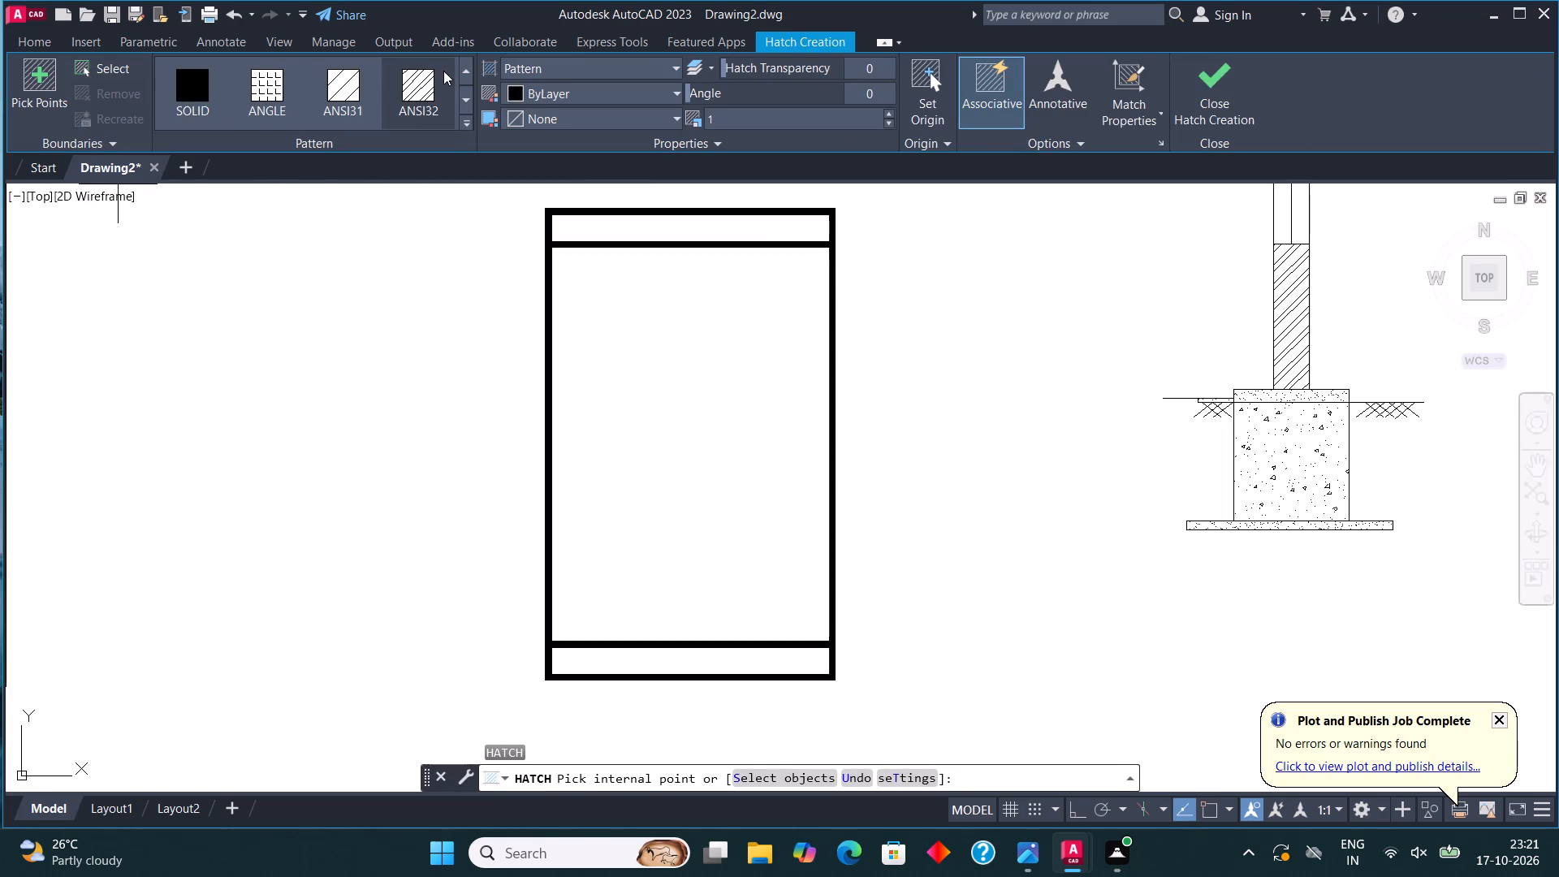
pyautogui.click(466, 68)
pyautogui.click(466, 95)
pyautogui.click(466, 95)
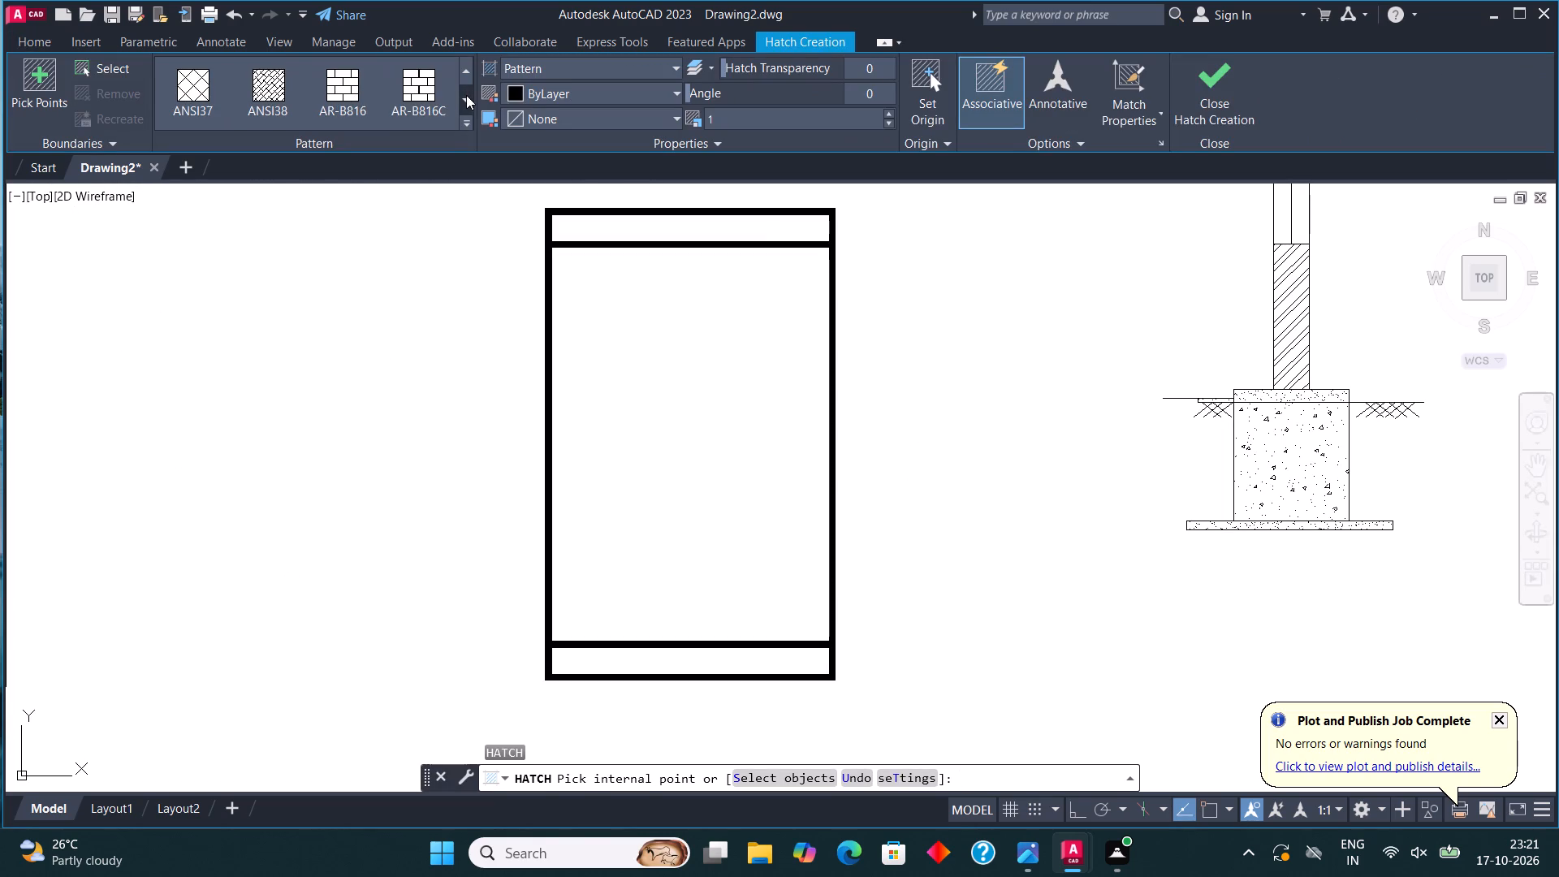
pyautogui.click(179, 89)
pyautogui.click(690, 448)
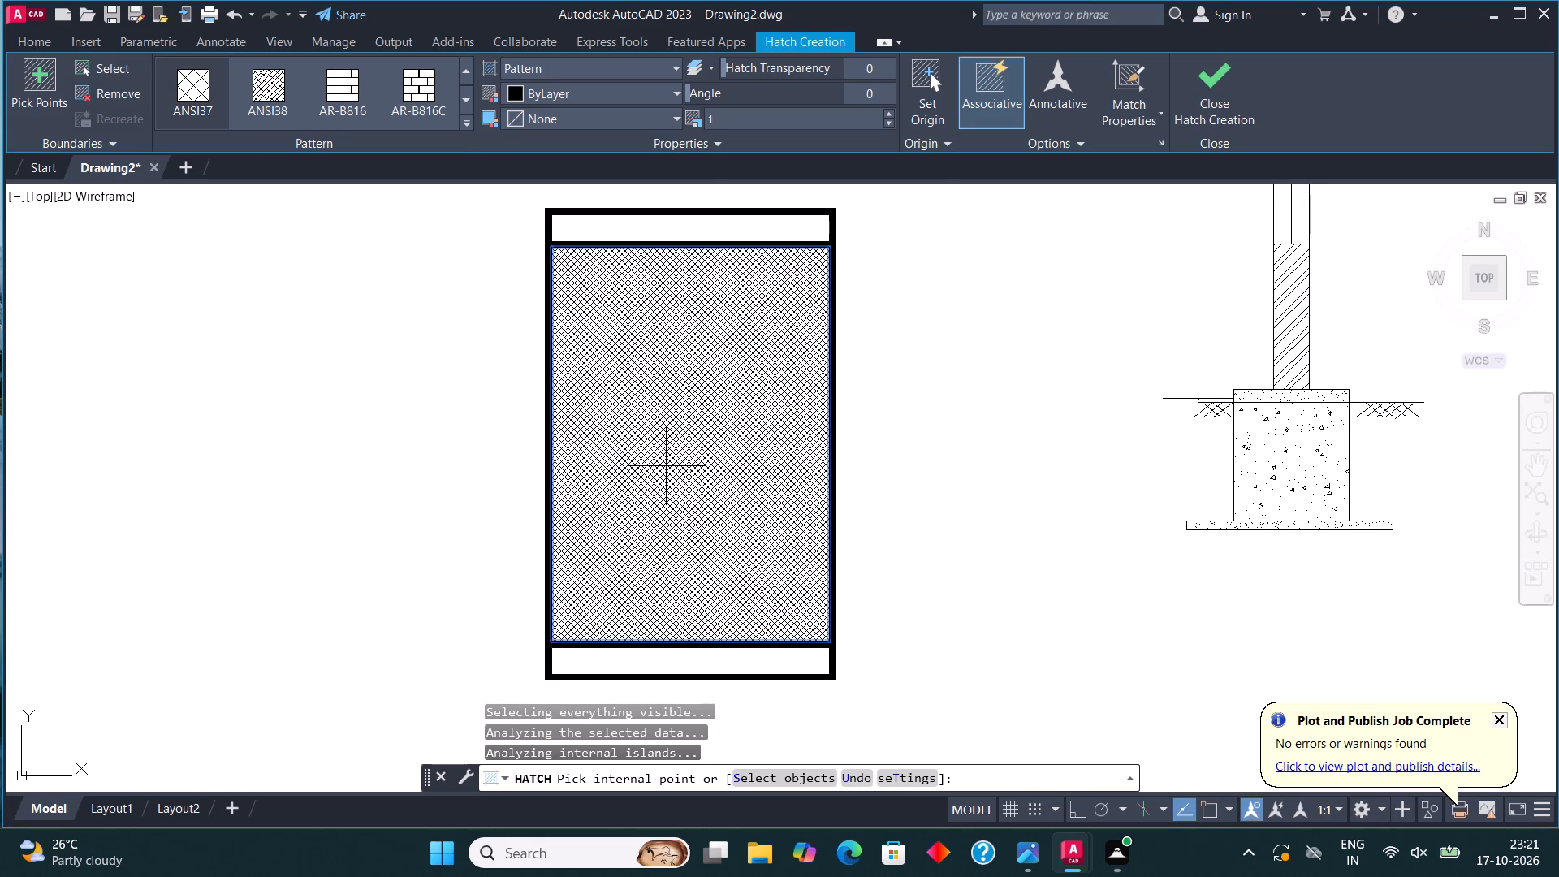
pyautogui.click(888, 111)
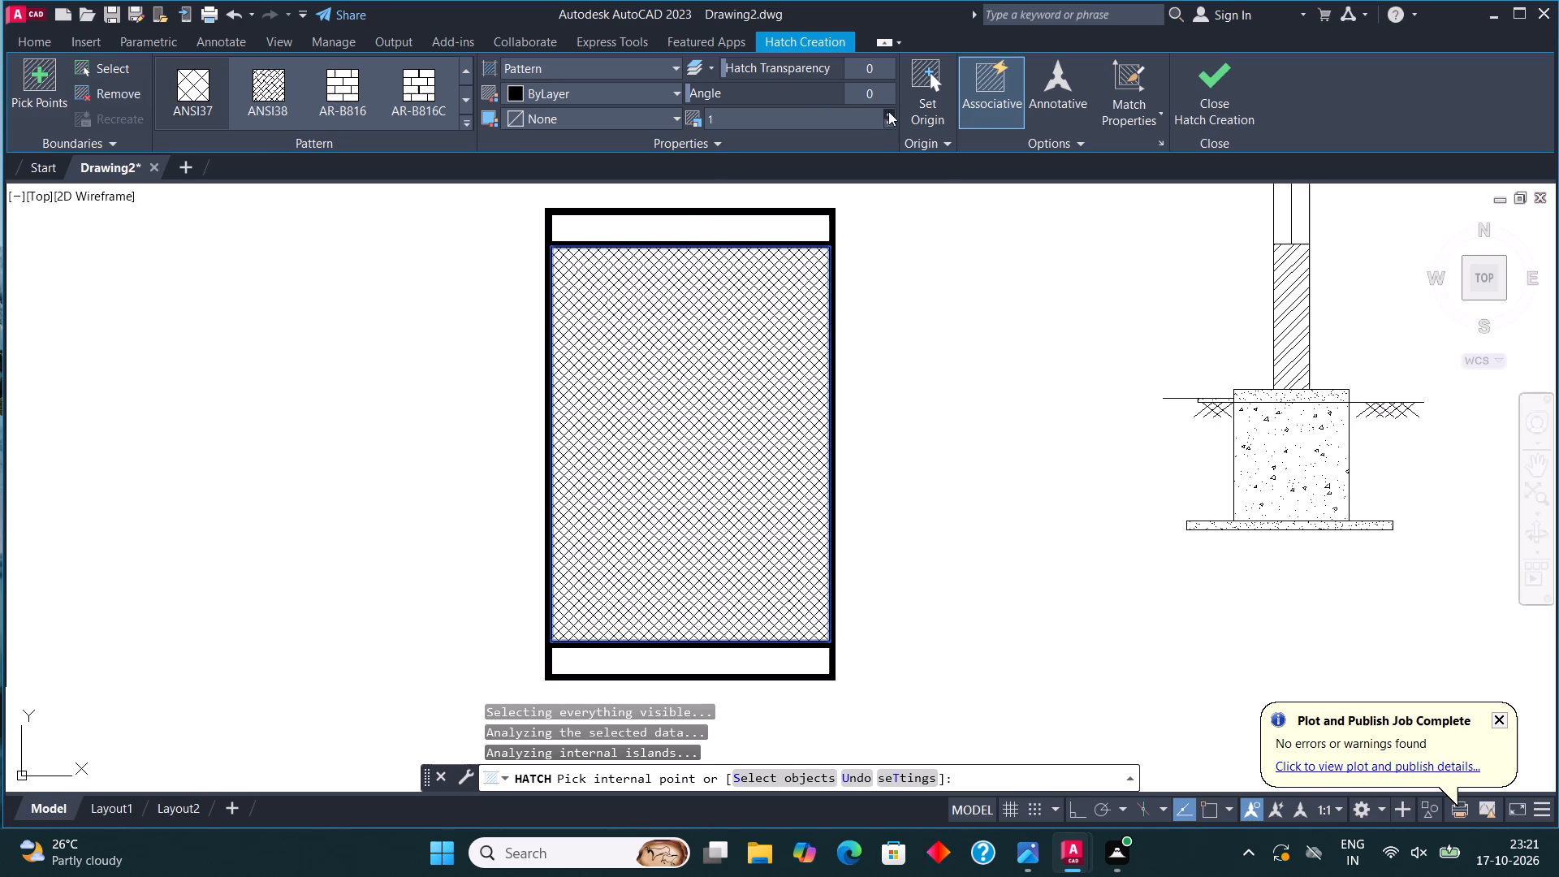
pyautogui.click(888, 111)
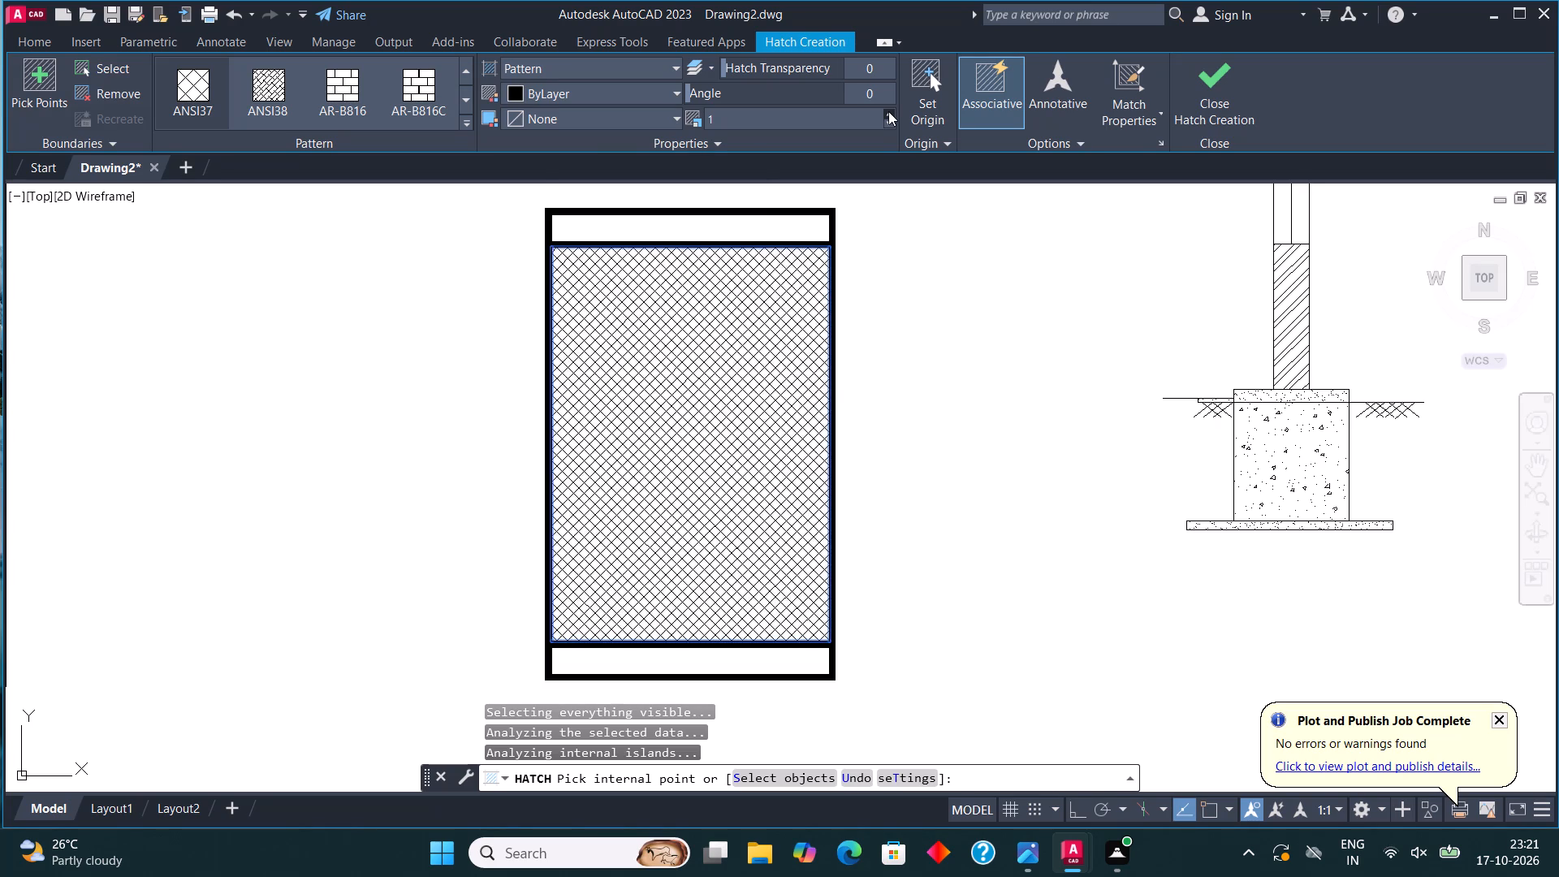
pyautogui.click(1210, 84)
# Hatch the inside of the PLOT NO. 56 rectangle around its label with the ANSI37 pattern at a displayed scale of 1.
pyautogui.scroll(-4, 623, 551)
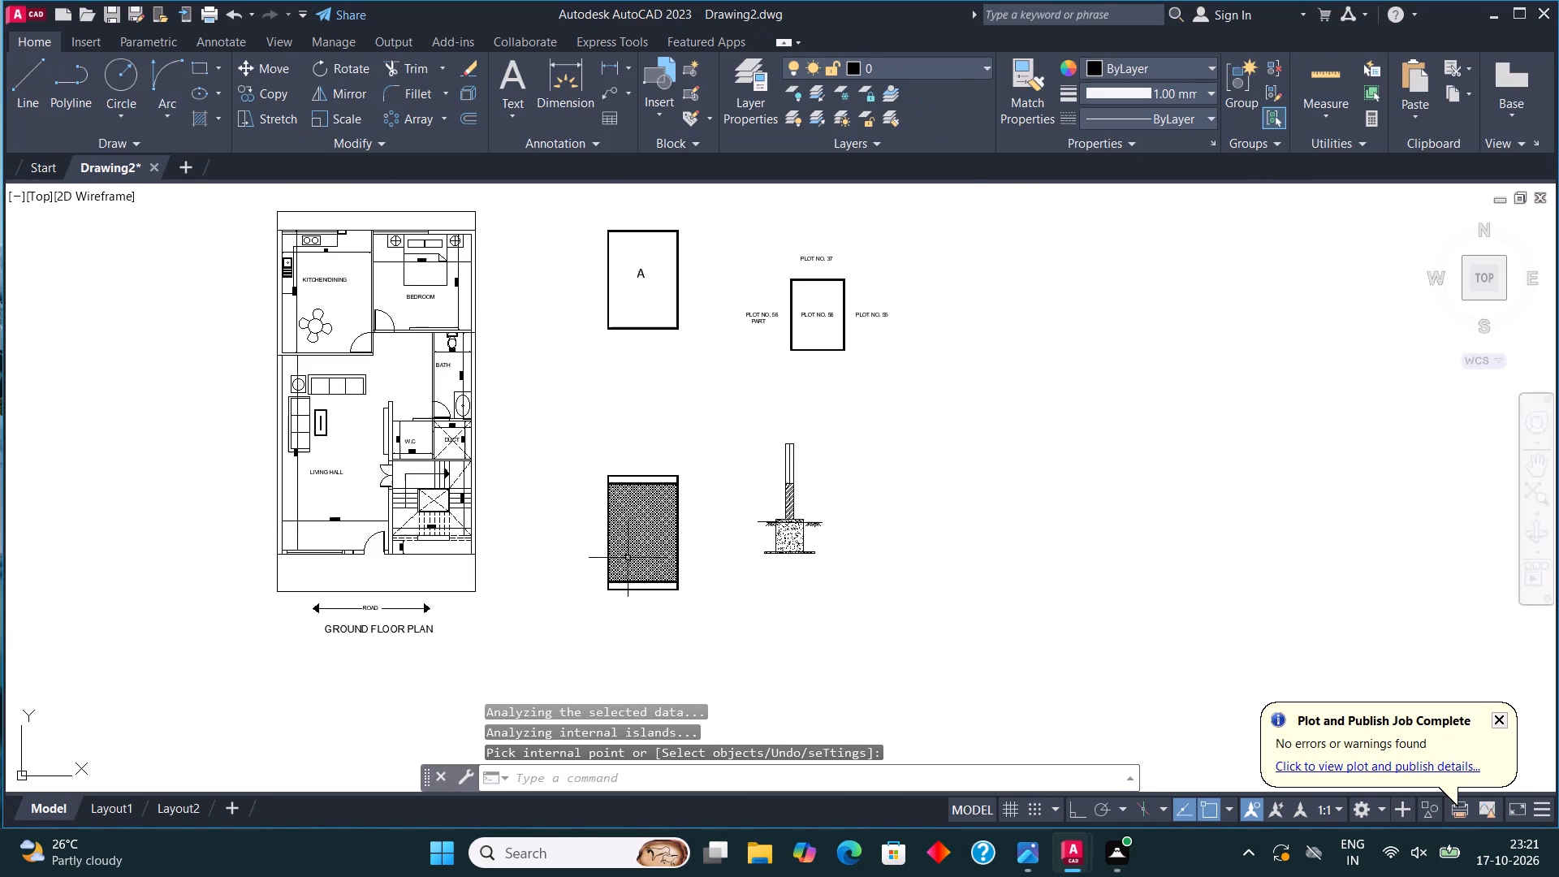
pyautogui.moveTo(637, 482); pyautogui.dragTo(651, 636, button='middle')
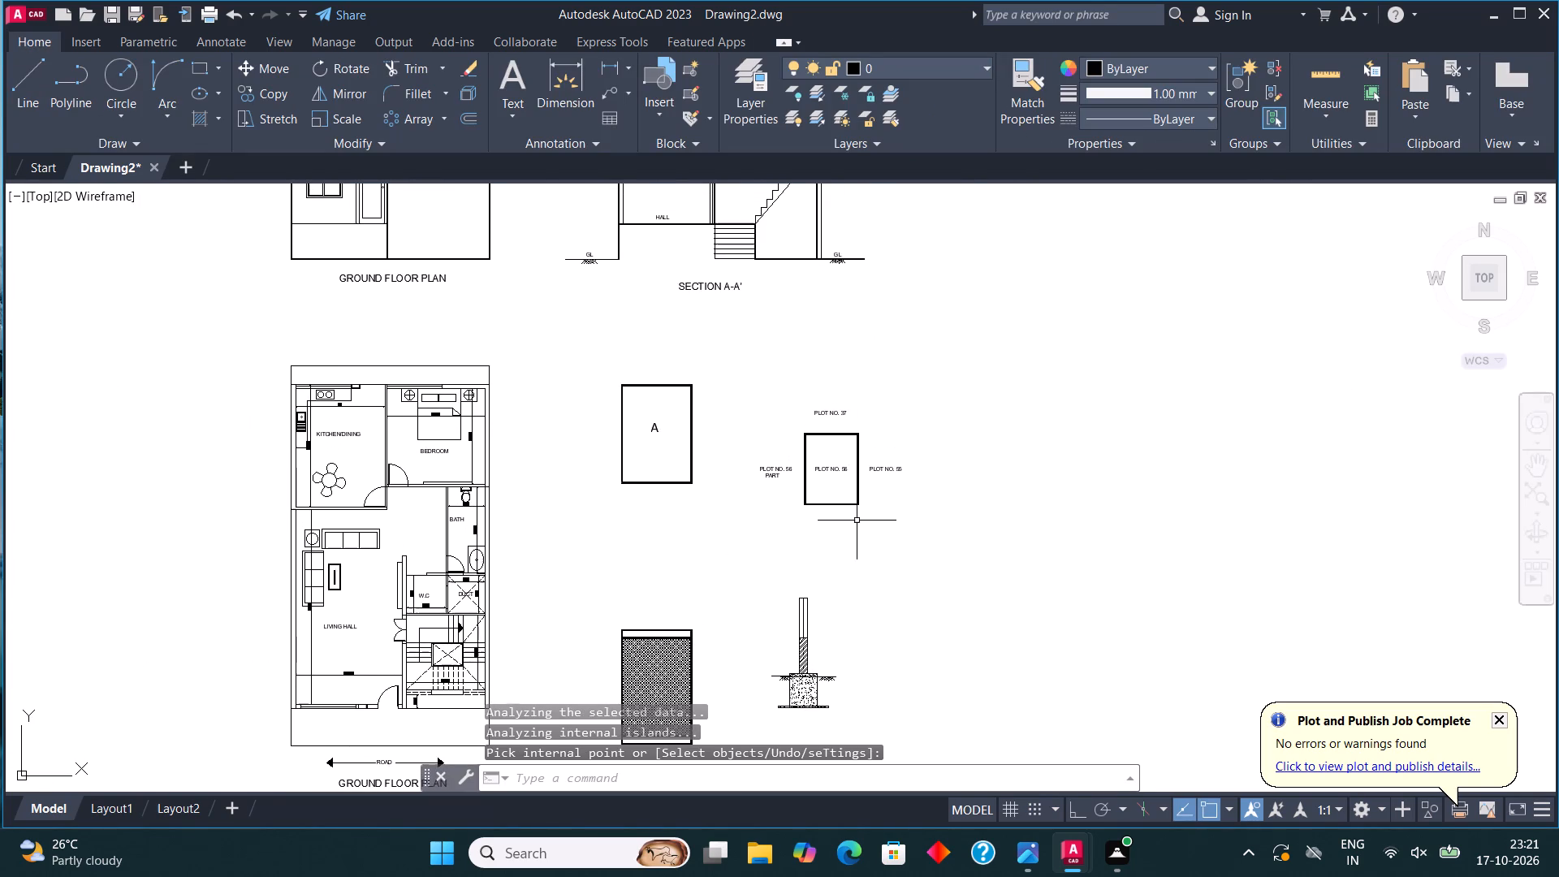
pyautogui.scroll(2, 869, 503)
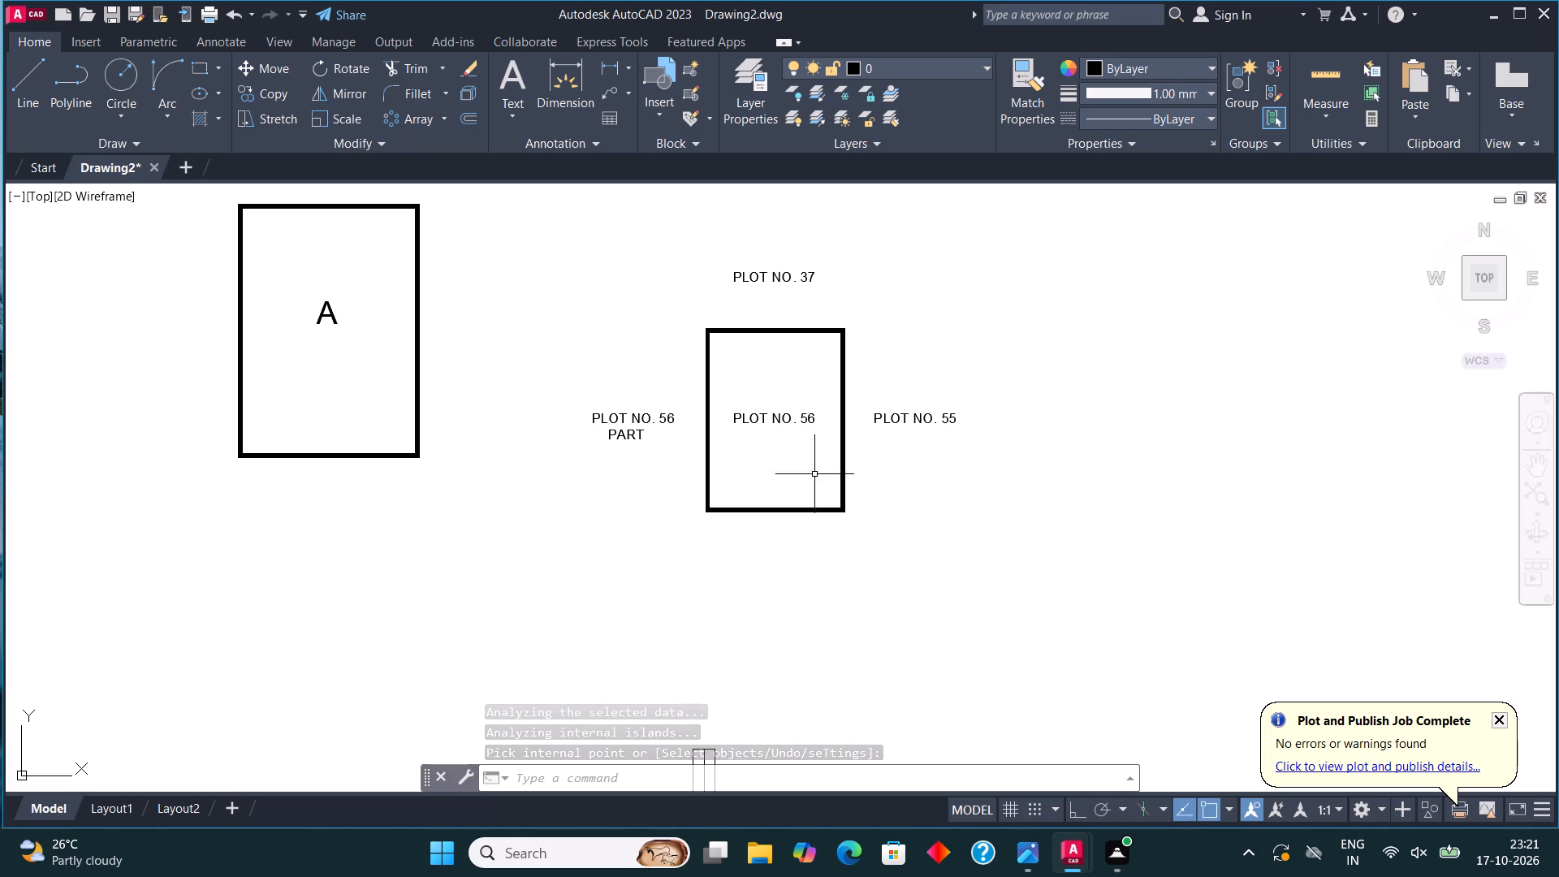
pyautogui.press('h')
pyautogui.press('Return')
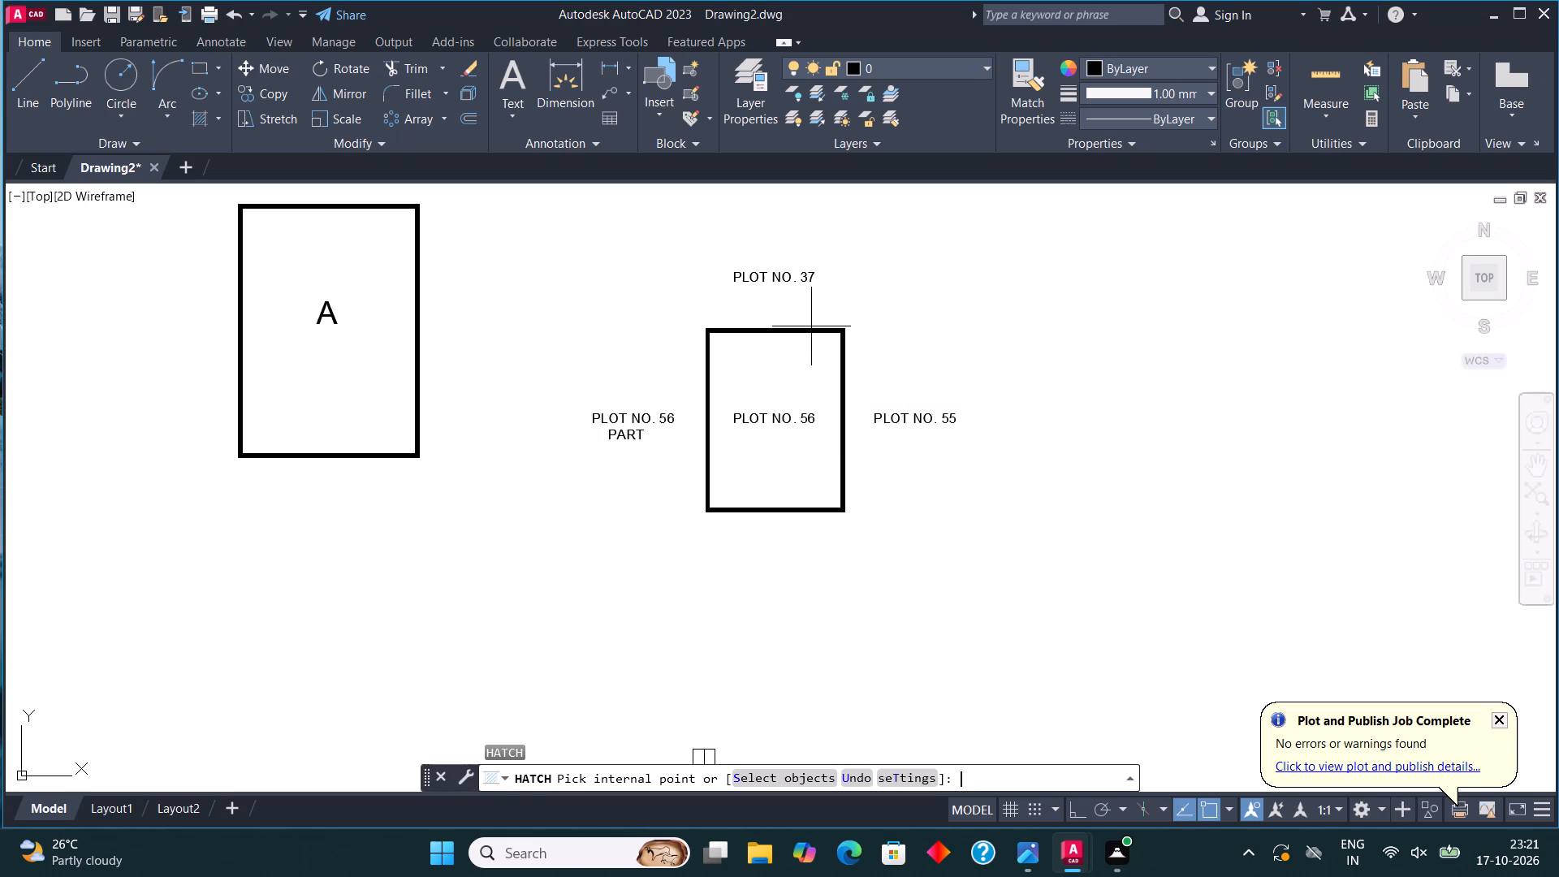
pyautogui.click(771, 375)
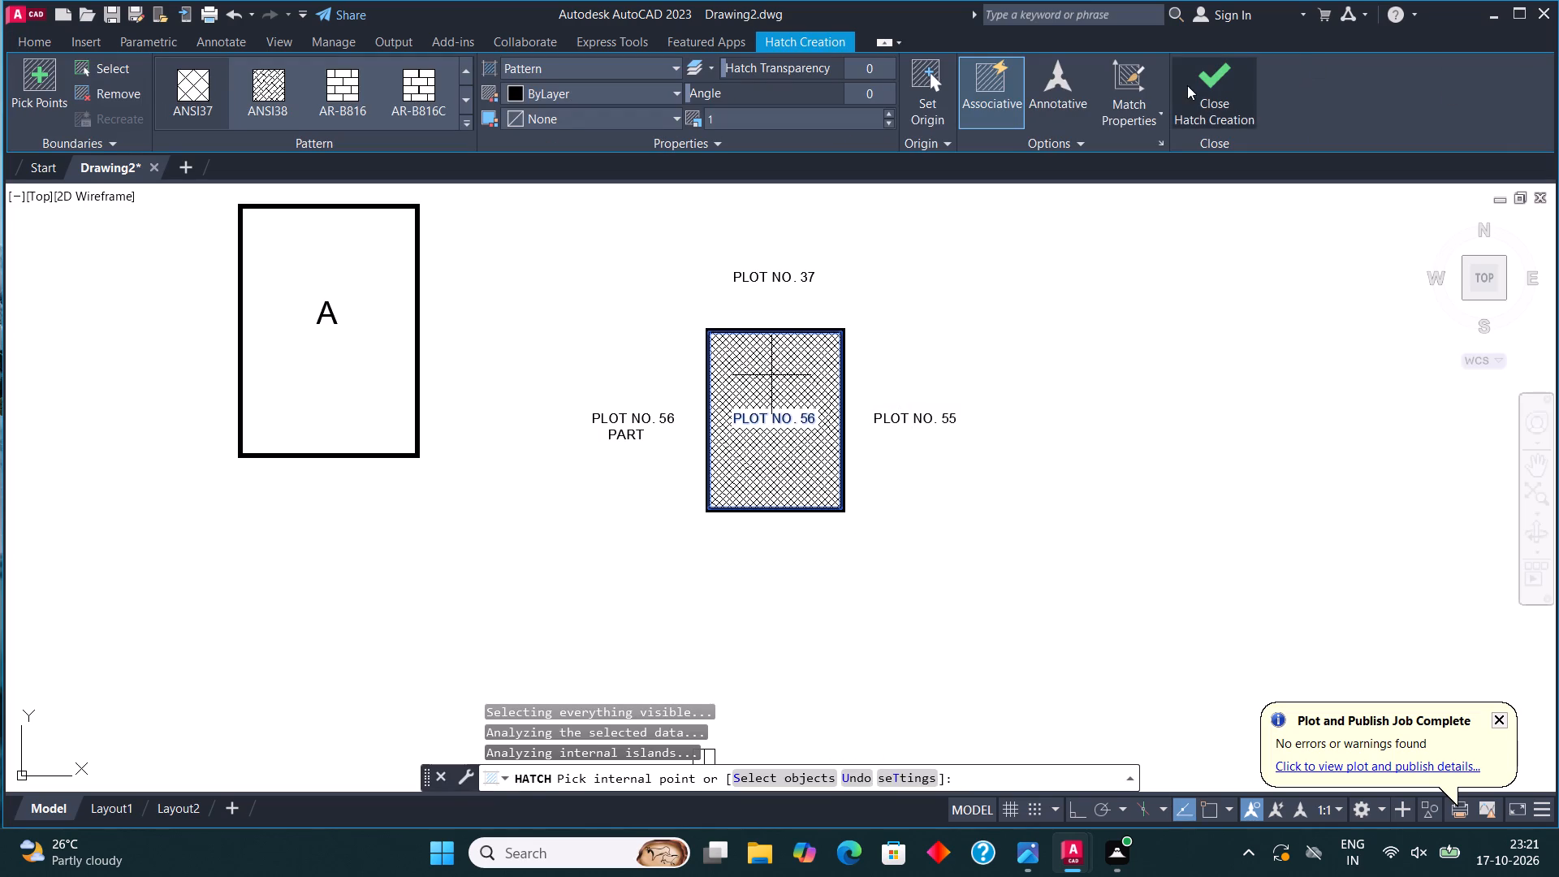
pyautogui.click(1205, 83)
# Draw a narrow upright window rectangle across the outer wall beside the upper stair flight in SECTION A-A'.
pyautogui.scroll(-2, 1055, 474)
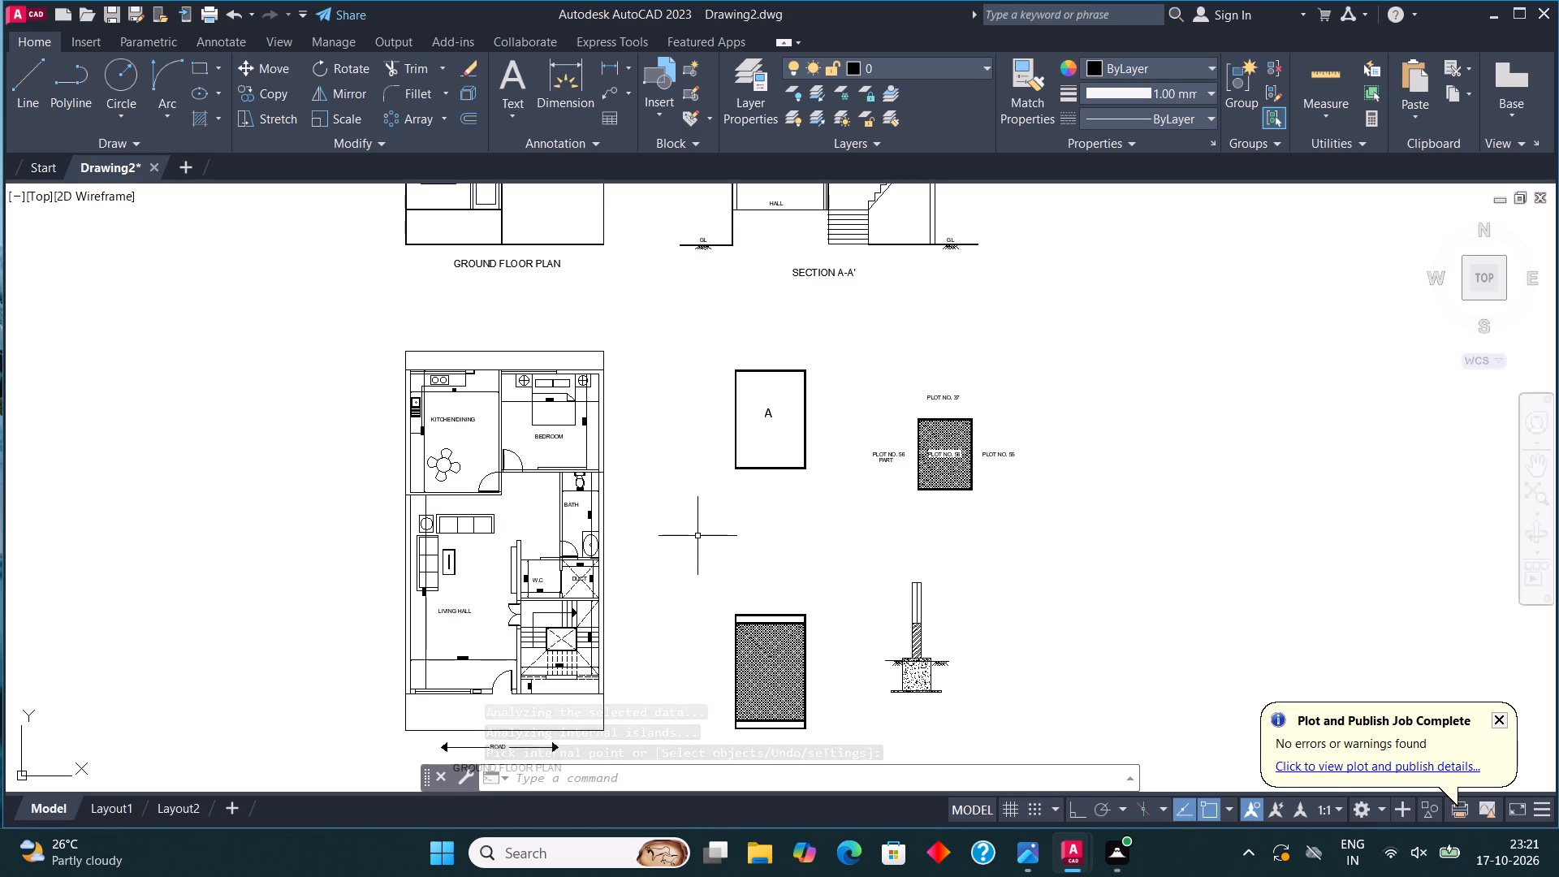
pyautogui.scroll(-2, 693, 547)
pyautogui.scroll(3, 758, 392)
pyautogui.moveTo(757, 401); pyautogui.dragTo(681, 508, button='middle')
pyautogui.scroll(3, 778, 397)
pyautogui.moveTo(754, 397); pyautogui.dragTo(633, 417, button='middle')
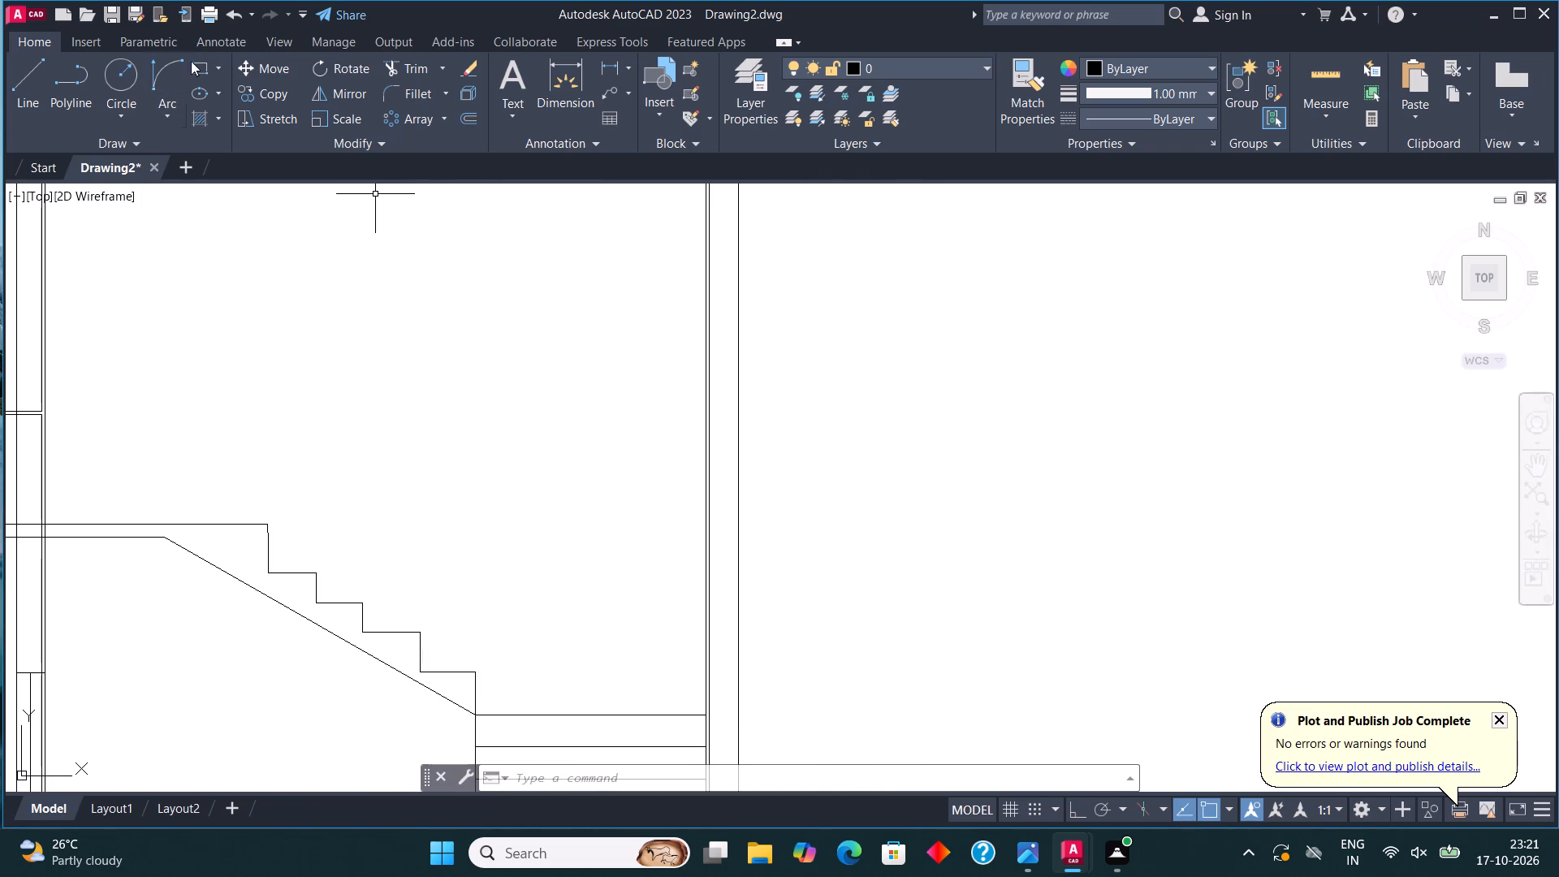
pyautogui.click(199, 63)
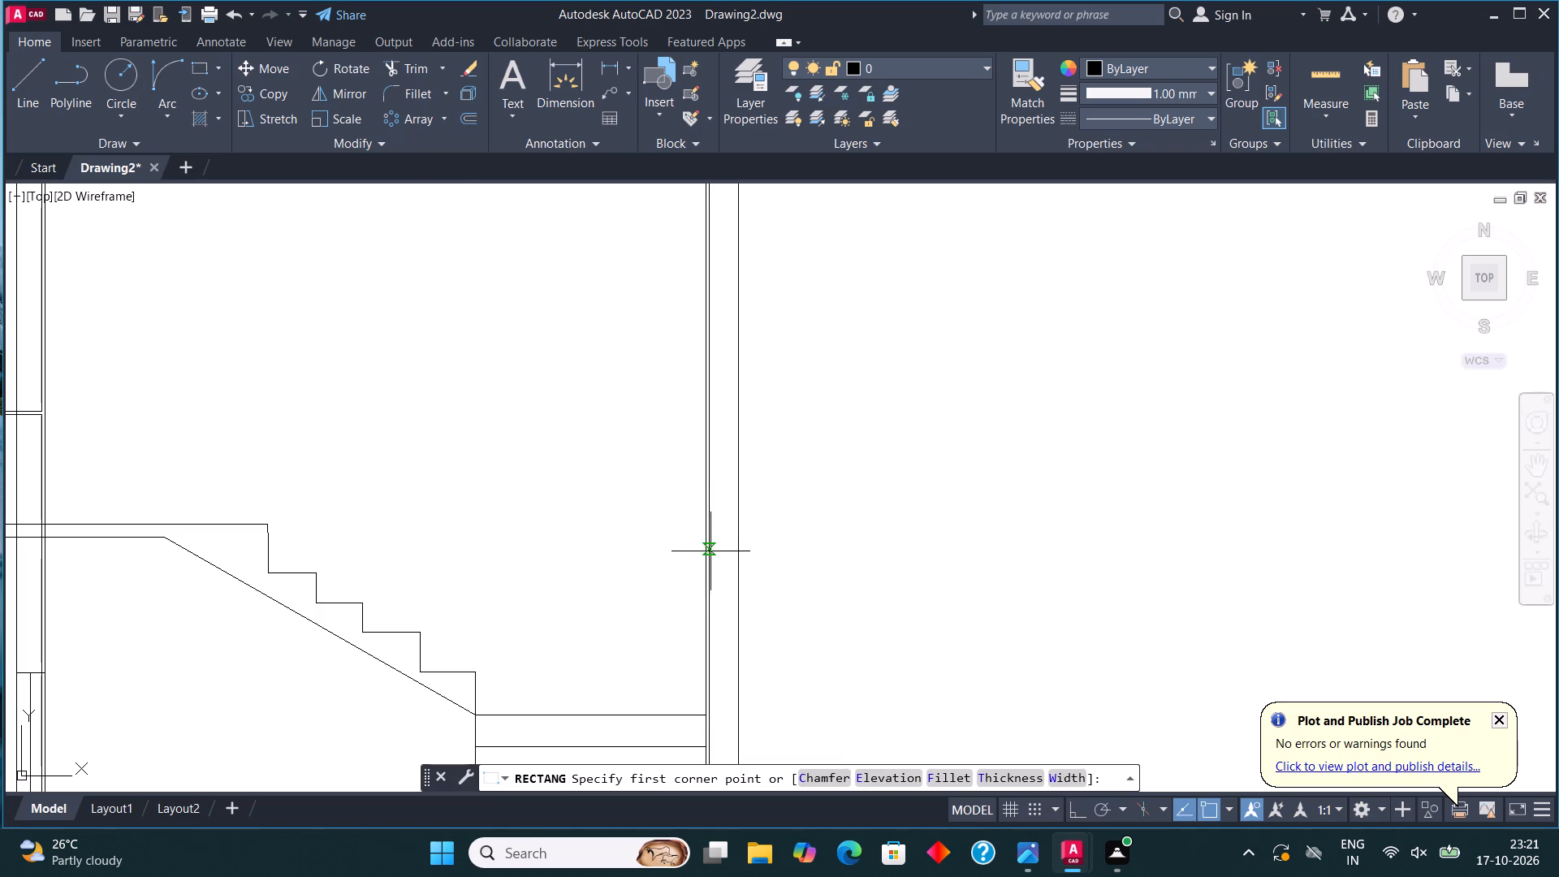
pyautogui.click(706, 564)
pyautogui.click(736, 275)
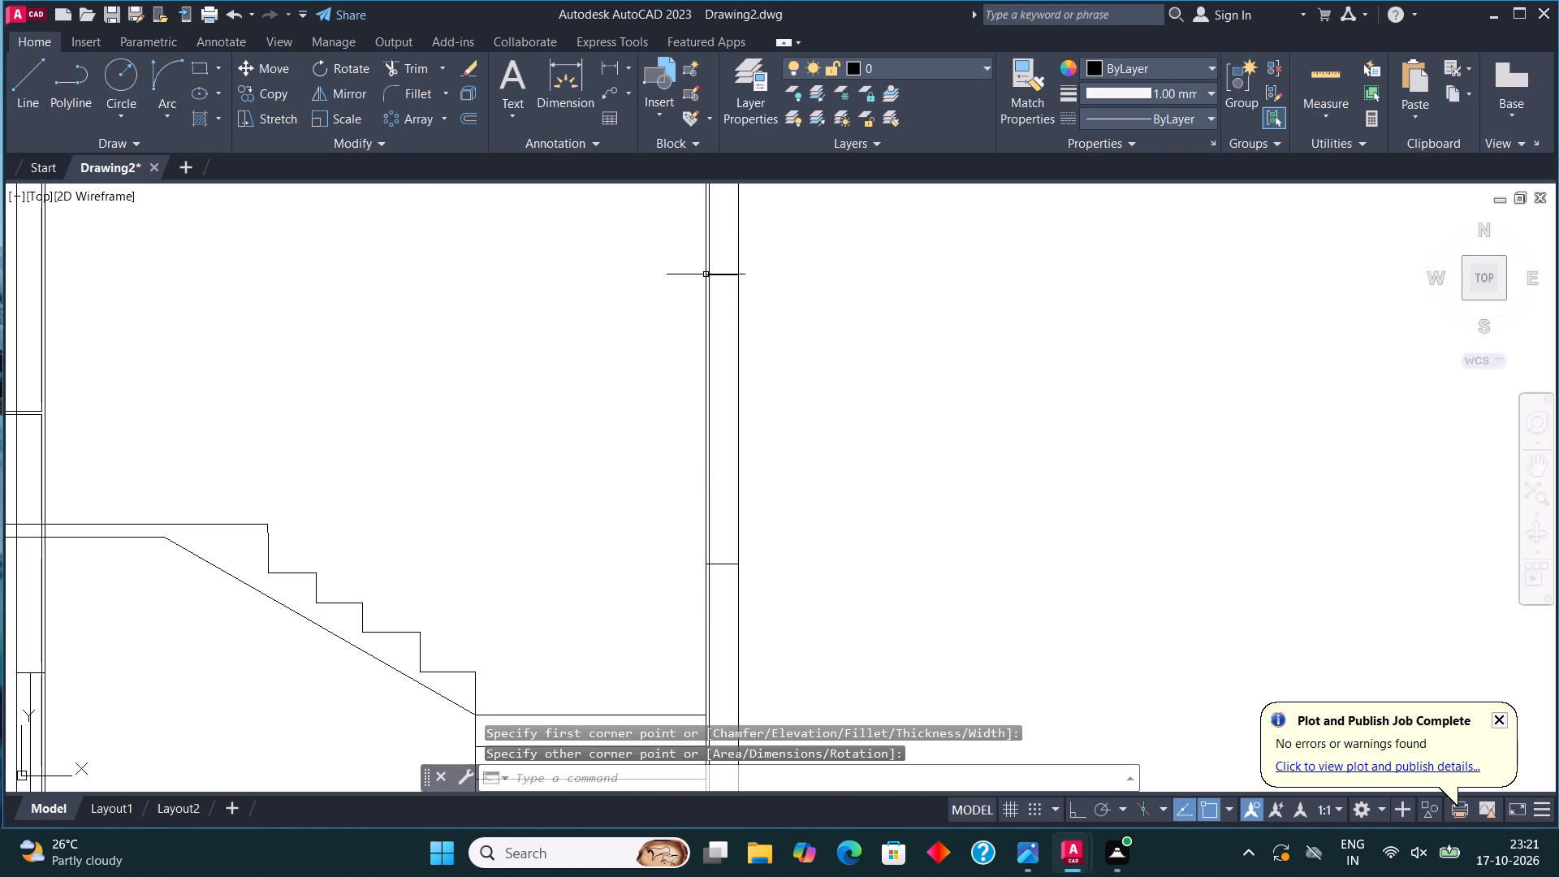
# Draw a vertical centre line inside the new wall window rectangle, from its bottom midpoint to its top midpoint.
pyautogui.click(35, 76)
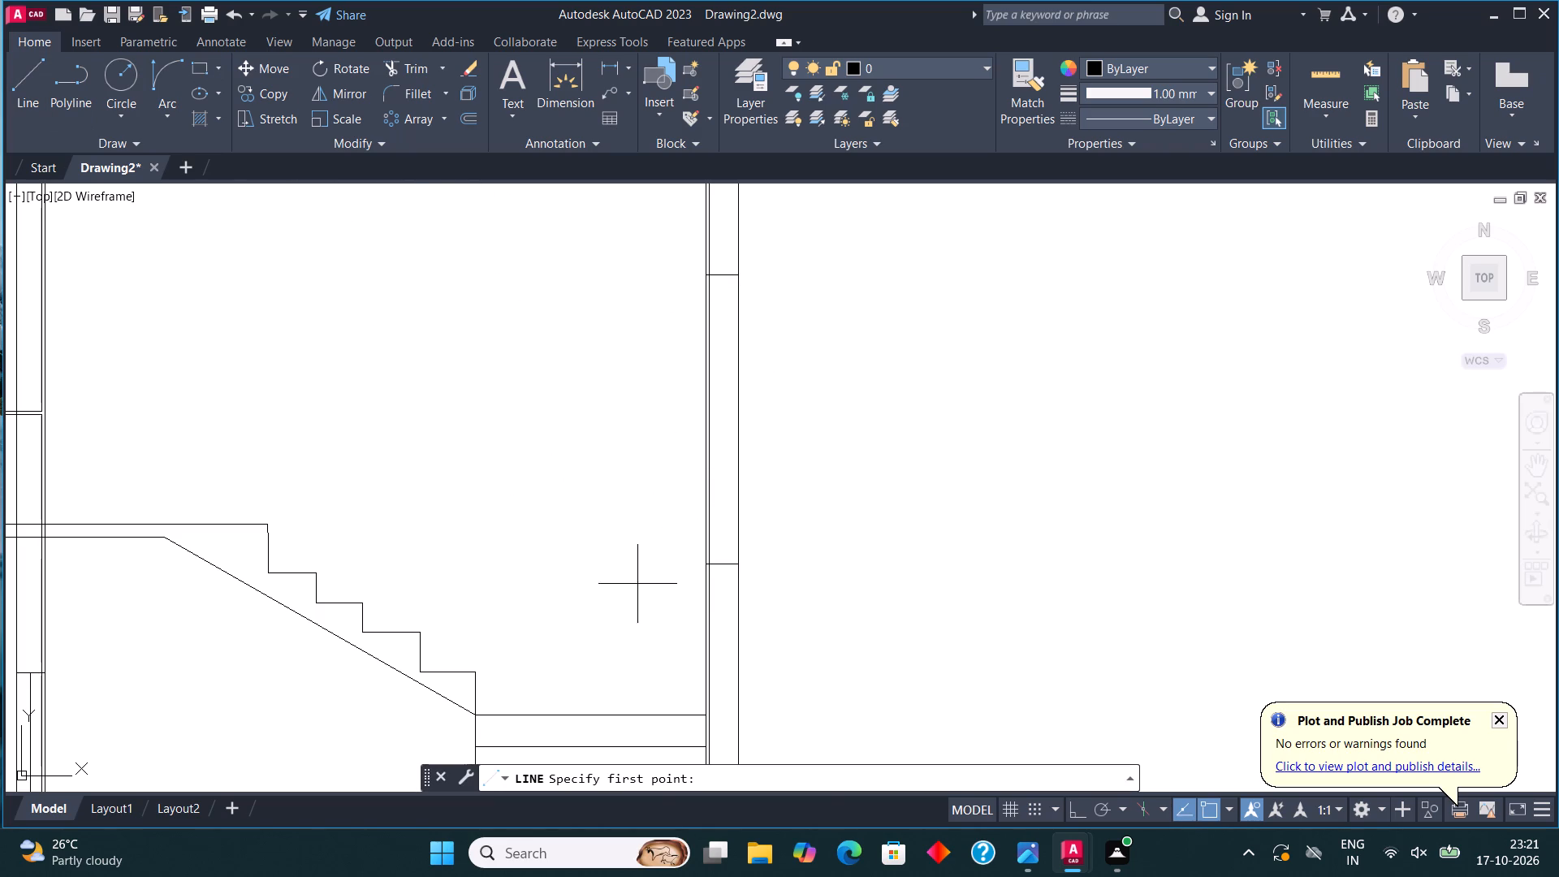
pyautogui.click(722, 562)
pyautogui.click(728, 279)
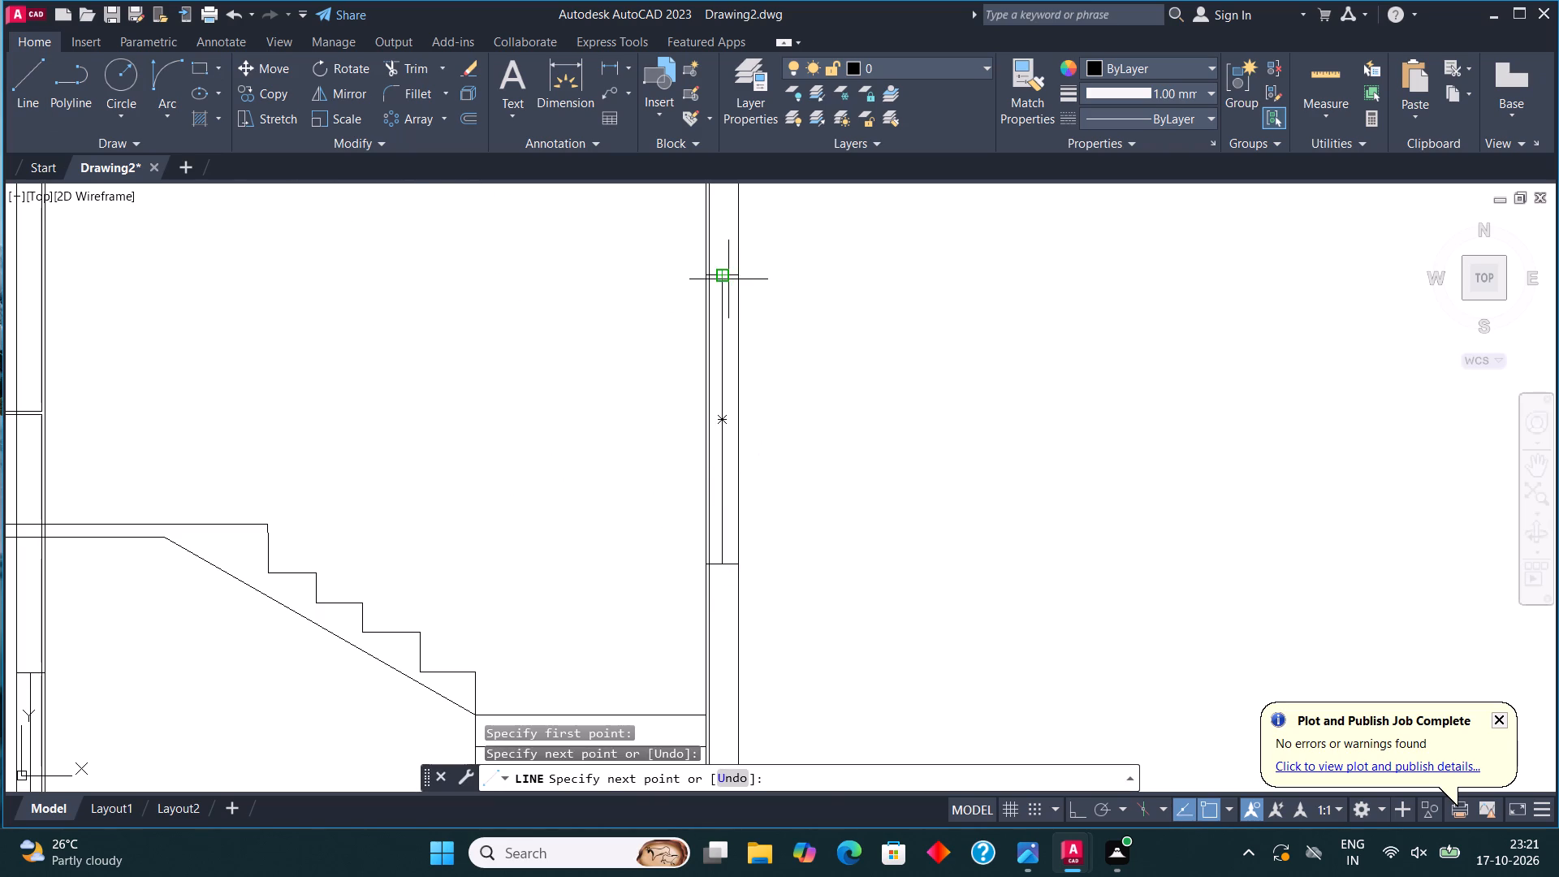
pyautogui.press('Escape')
# Hatch both parapet panels above the window and door of the front elevation with the current crosshatch pattern at scale 1.
pyautogui.scroll(-3, 785, 314)
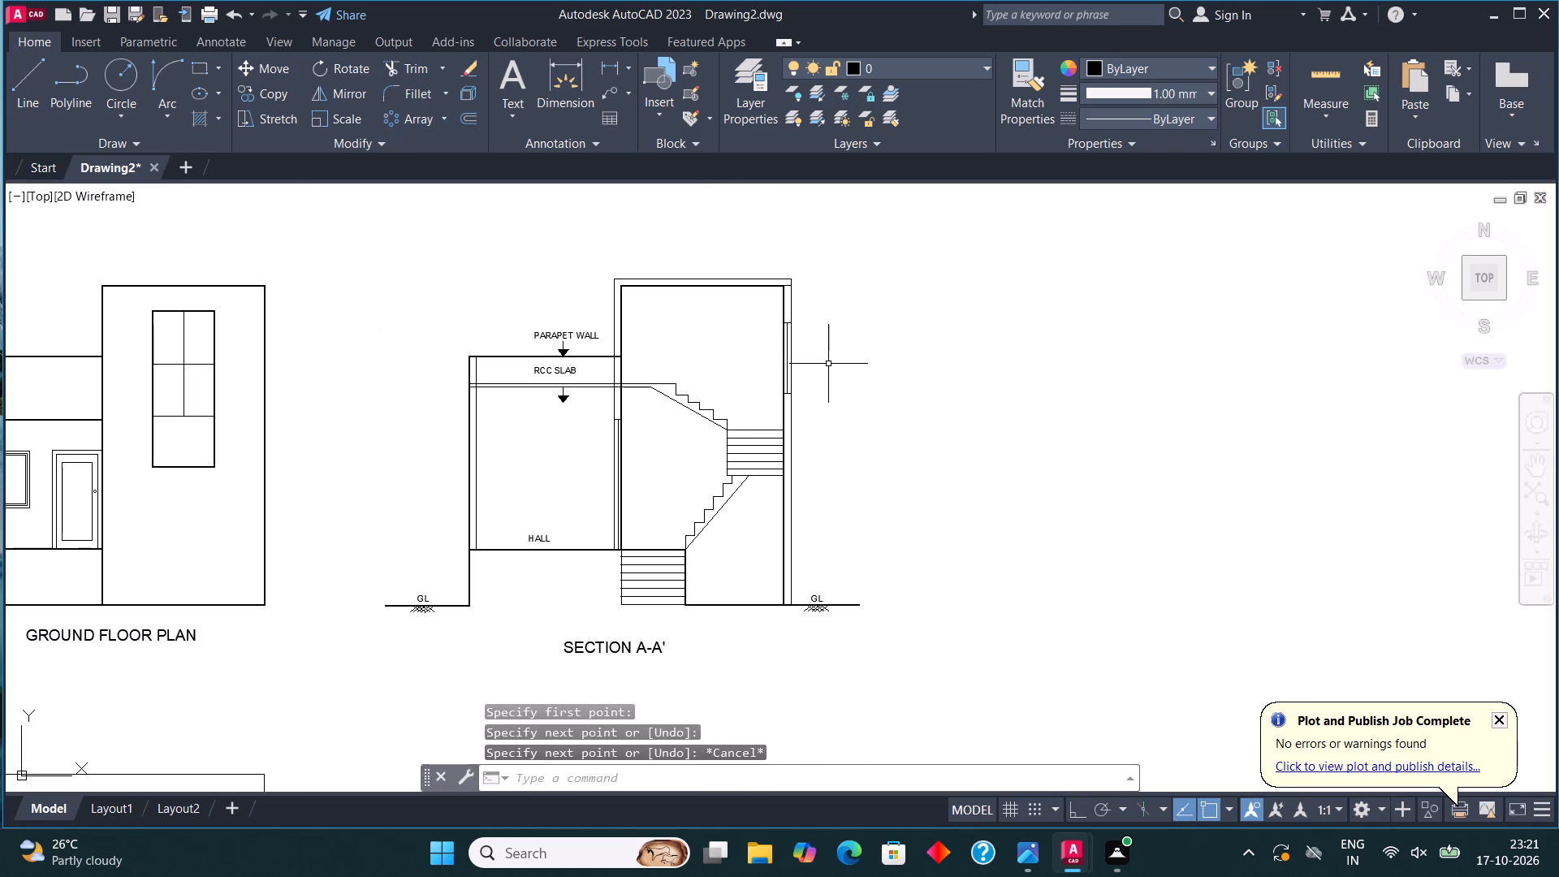
pyautogui.scroll(-1, 799, 359)
pyautogui.moveTo(475, 427); pyautogui.dragTo(678, 437, button='middle')
pyautogui.scroll(2, 529, 345)
pyautogui.press('h')
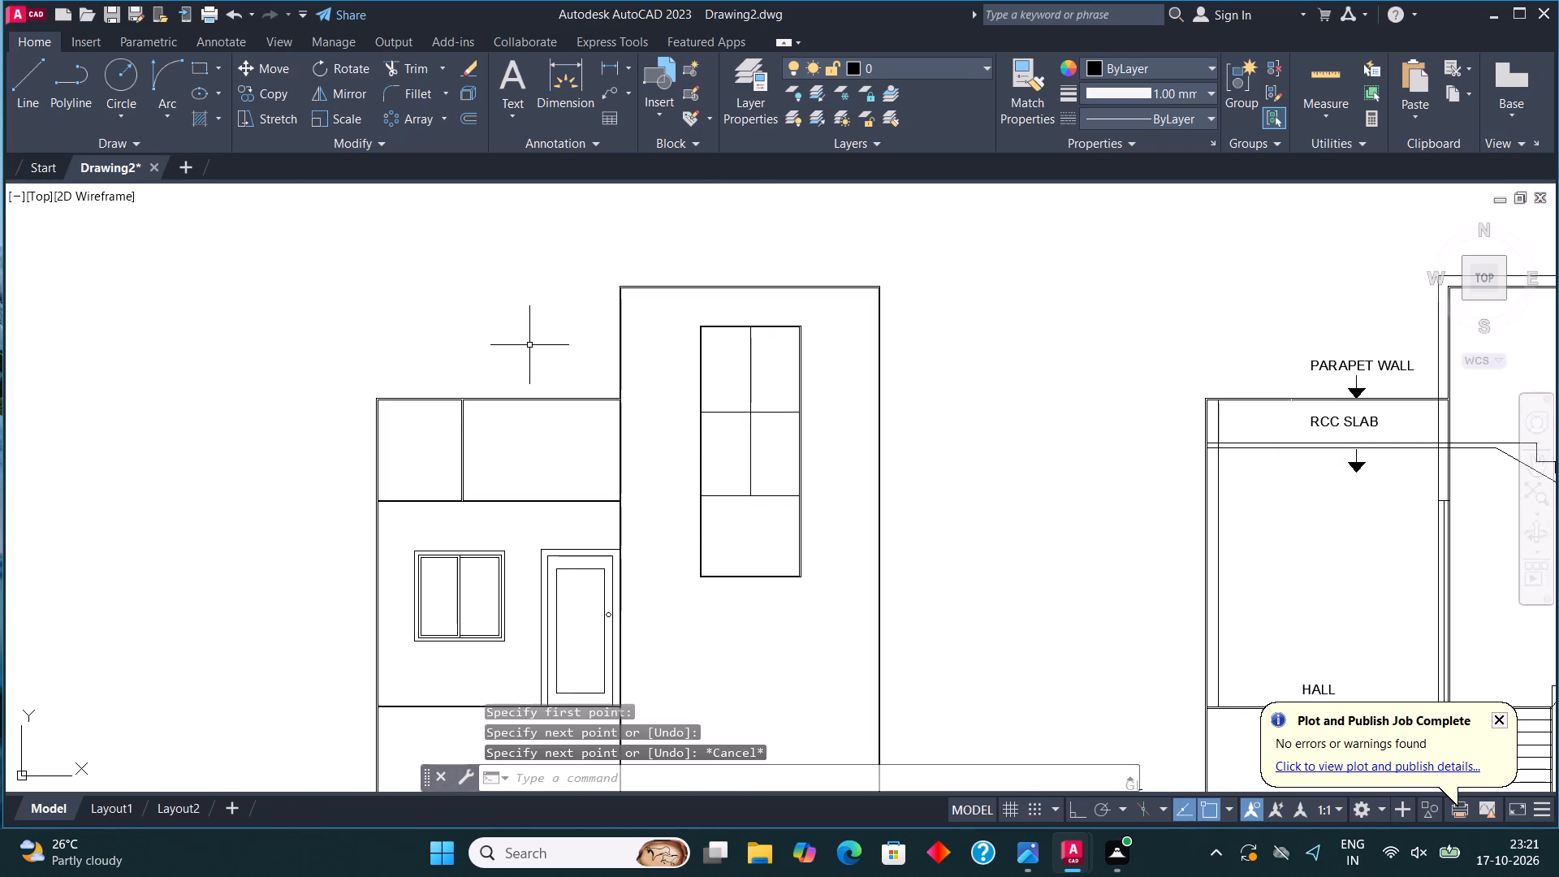
pyautogui.press('Return')
pyautogui.click(405, 514)
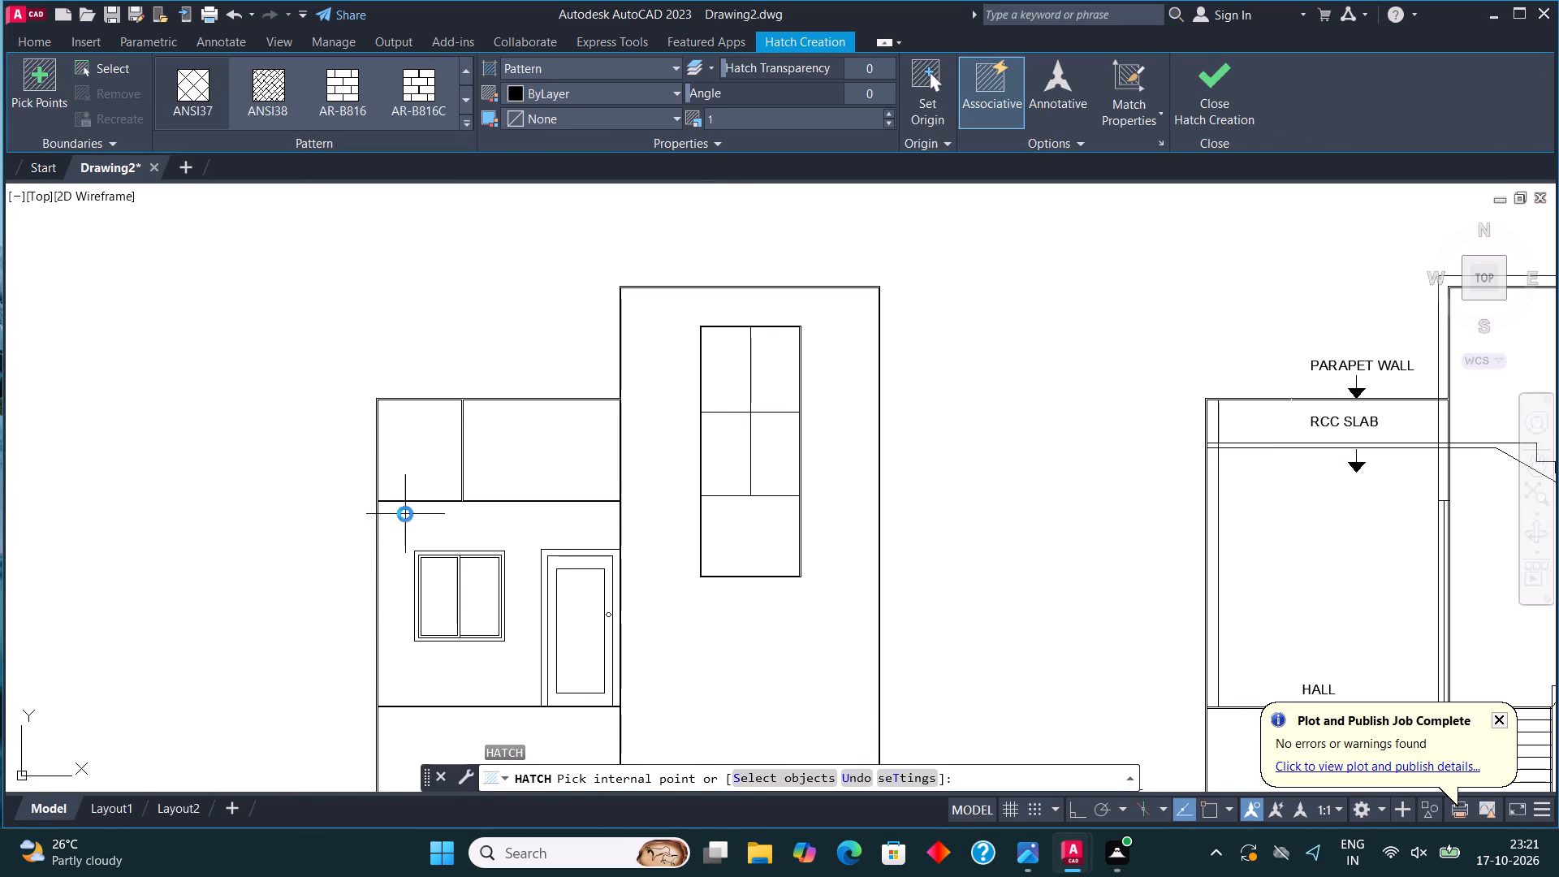
pyautogui.hotkey('ctrl', 'z')
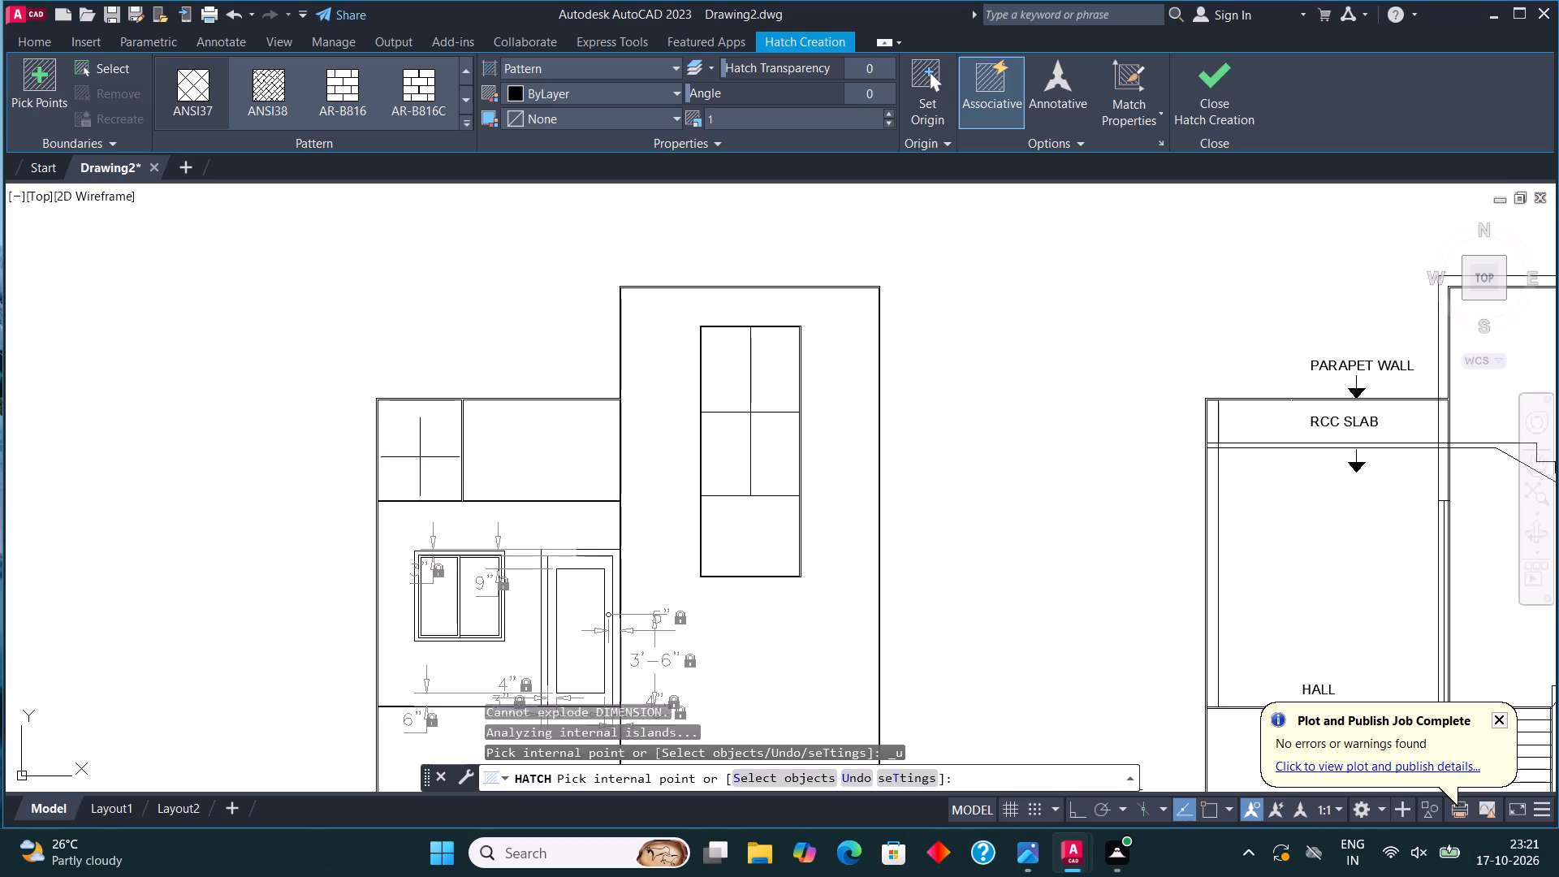
pyautogui.click(416, 434)
pyautogui.click(490, 446)
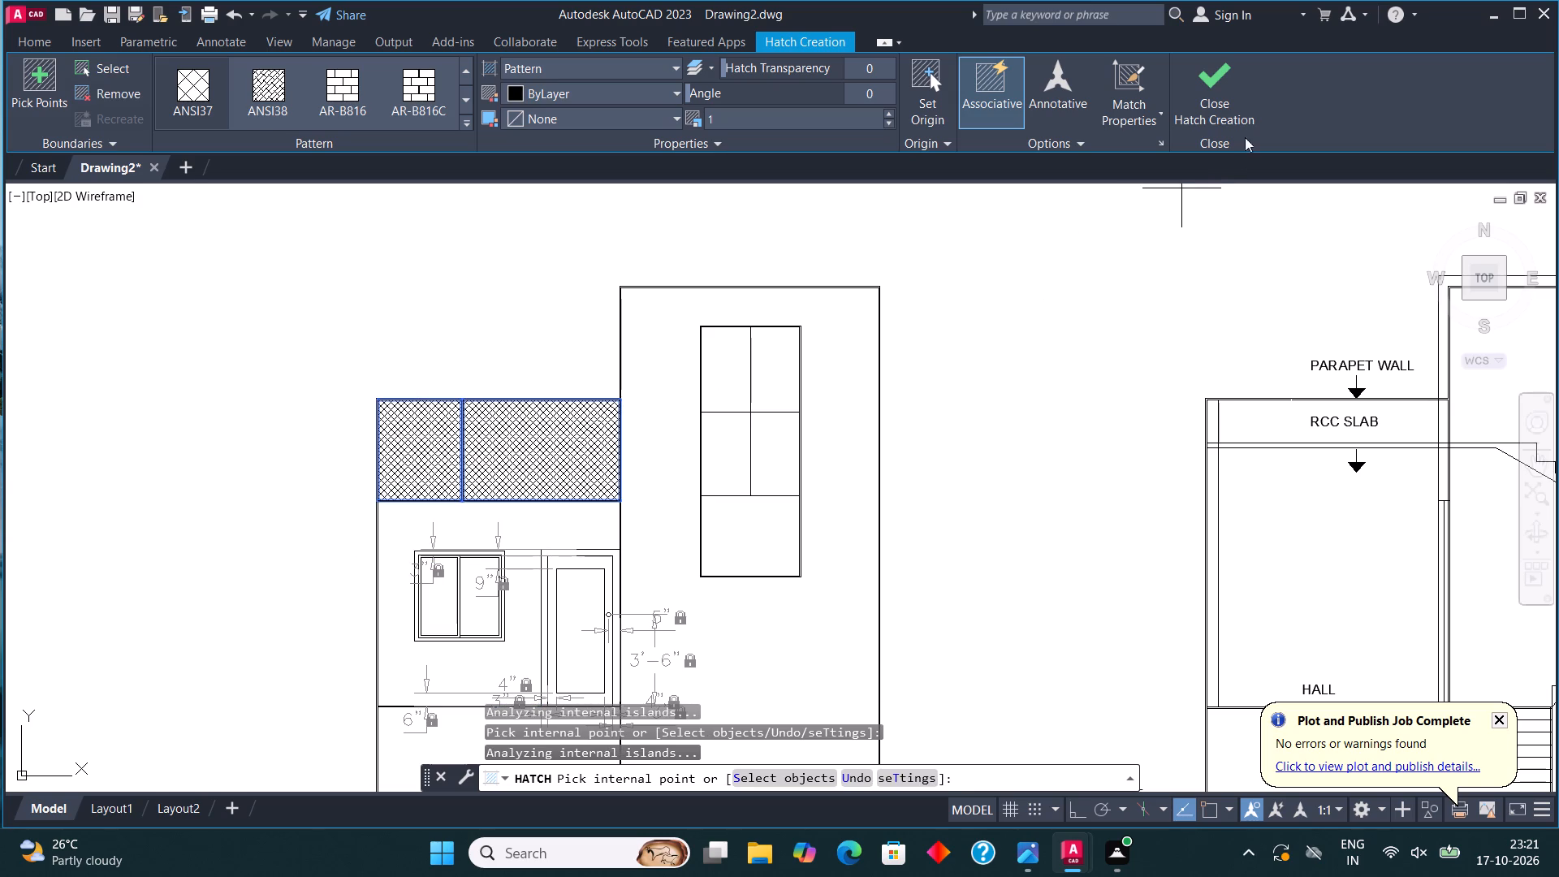
pyautogui.click(1224, 77)
# Draw a horizontal line about 4 ft long along the kitchen's rear wall inner face, from the small window box to the bedroom partition.
pyautogui.scroll(-2, 830, 433)
pyautogui.moveTo(767, 516); pyautogui.dragTo(716, 329, button='middle')
pyautogui.scroll(-1, 723, 380)
pyautogui.scroll(3, 694, 464)
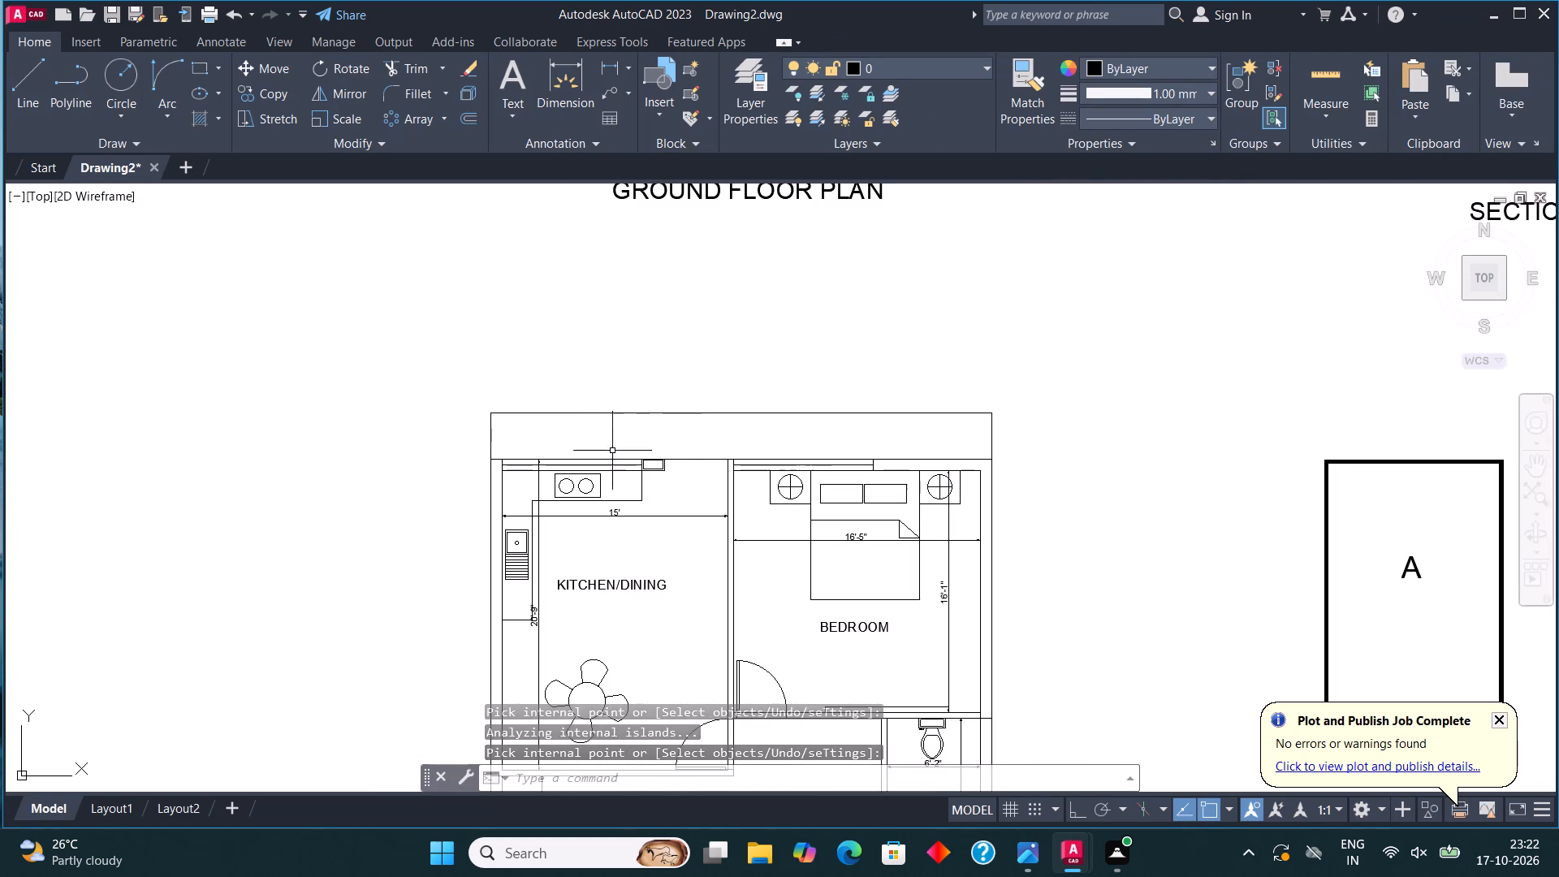
pyautogui.scroll(2, 580, 456)
pyautogui.scroll(-1, 600, 461)
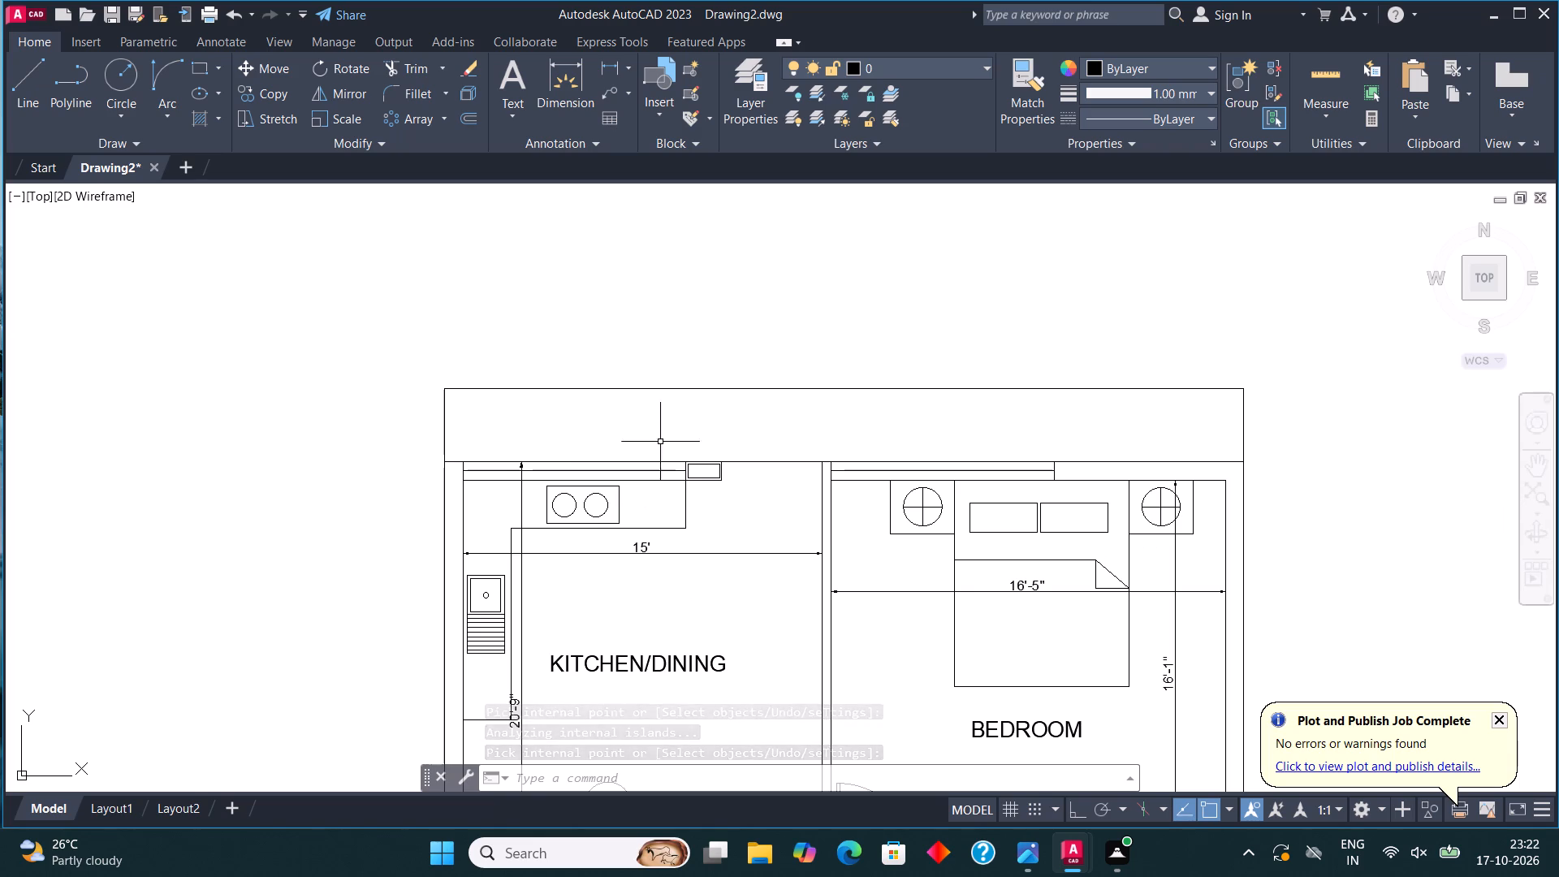
pyautogui.moveTo(799, 447); pyautogui.dragTo(686, 417, button='middle')
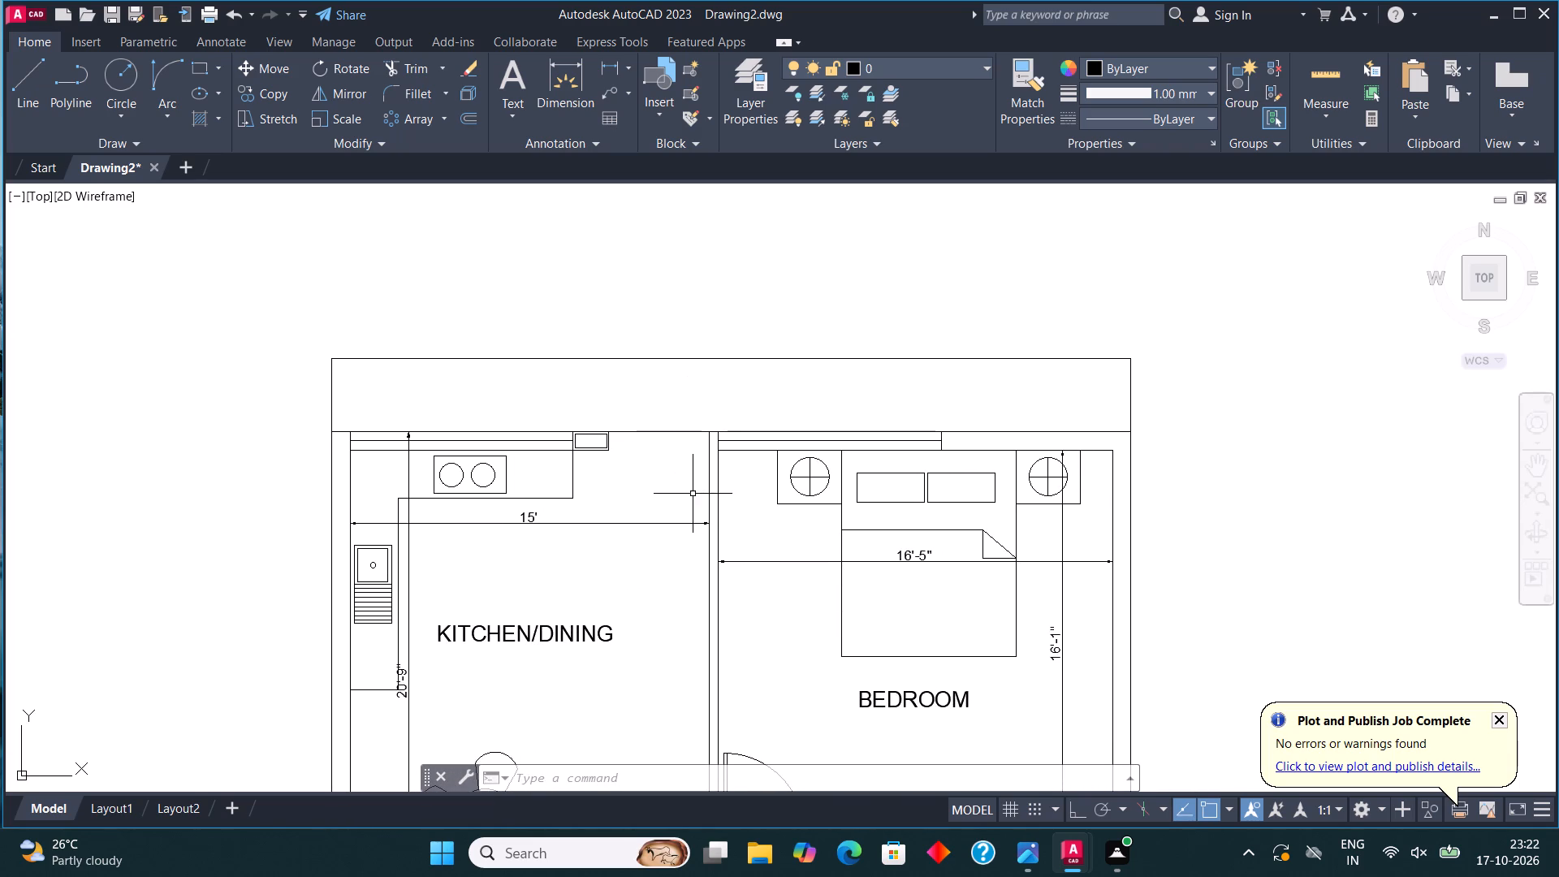
pyautogui.scroll(2, 682, 457)
pyautogui.click(39, 99)
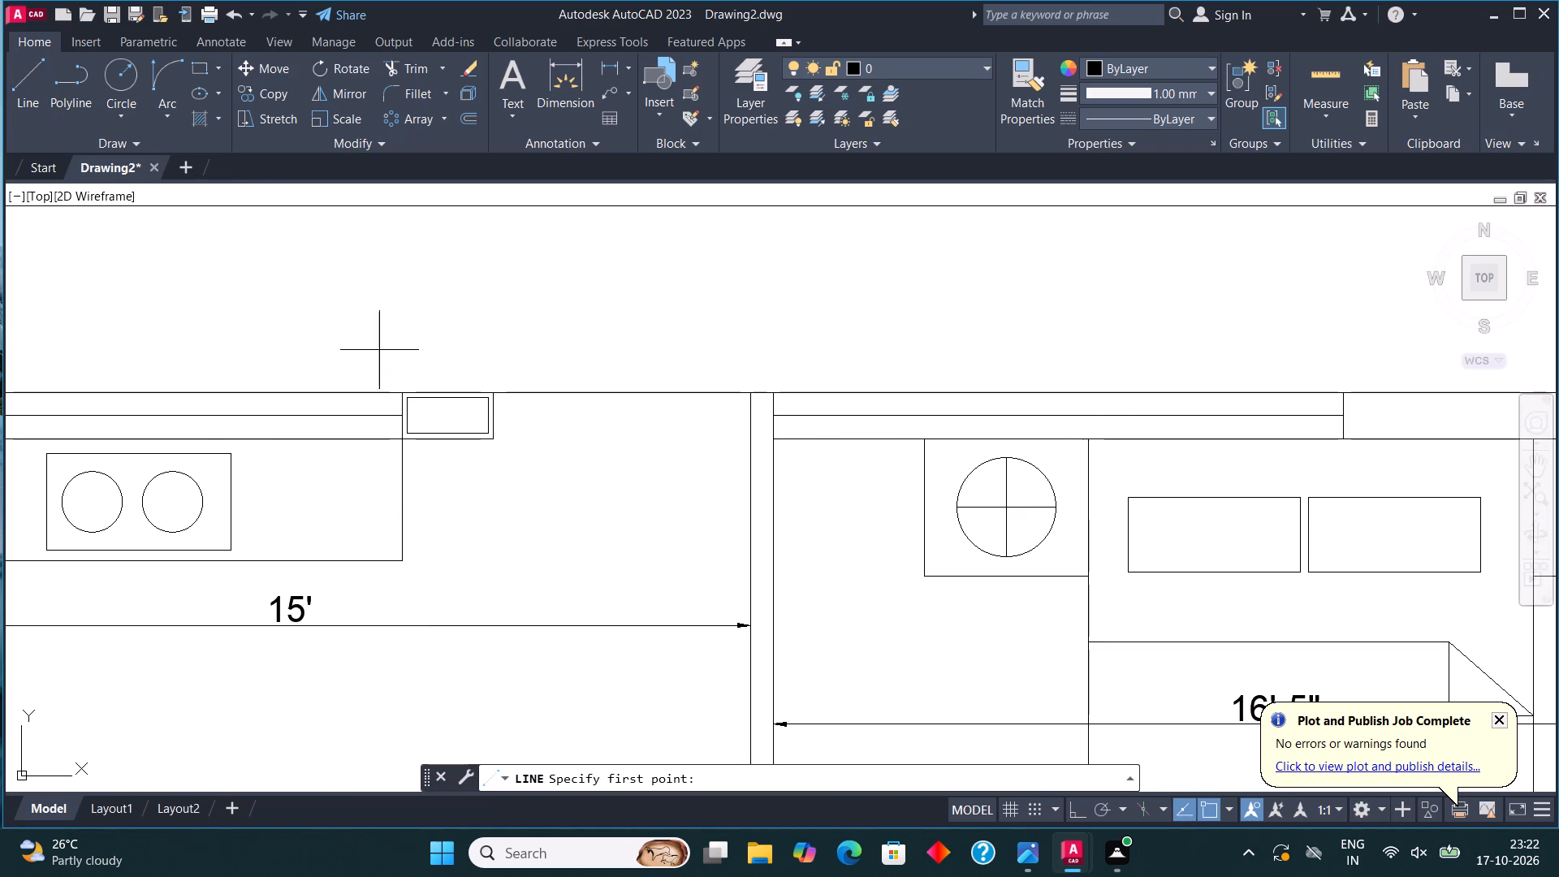
pyautogui.click(498, 438)
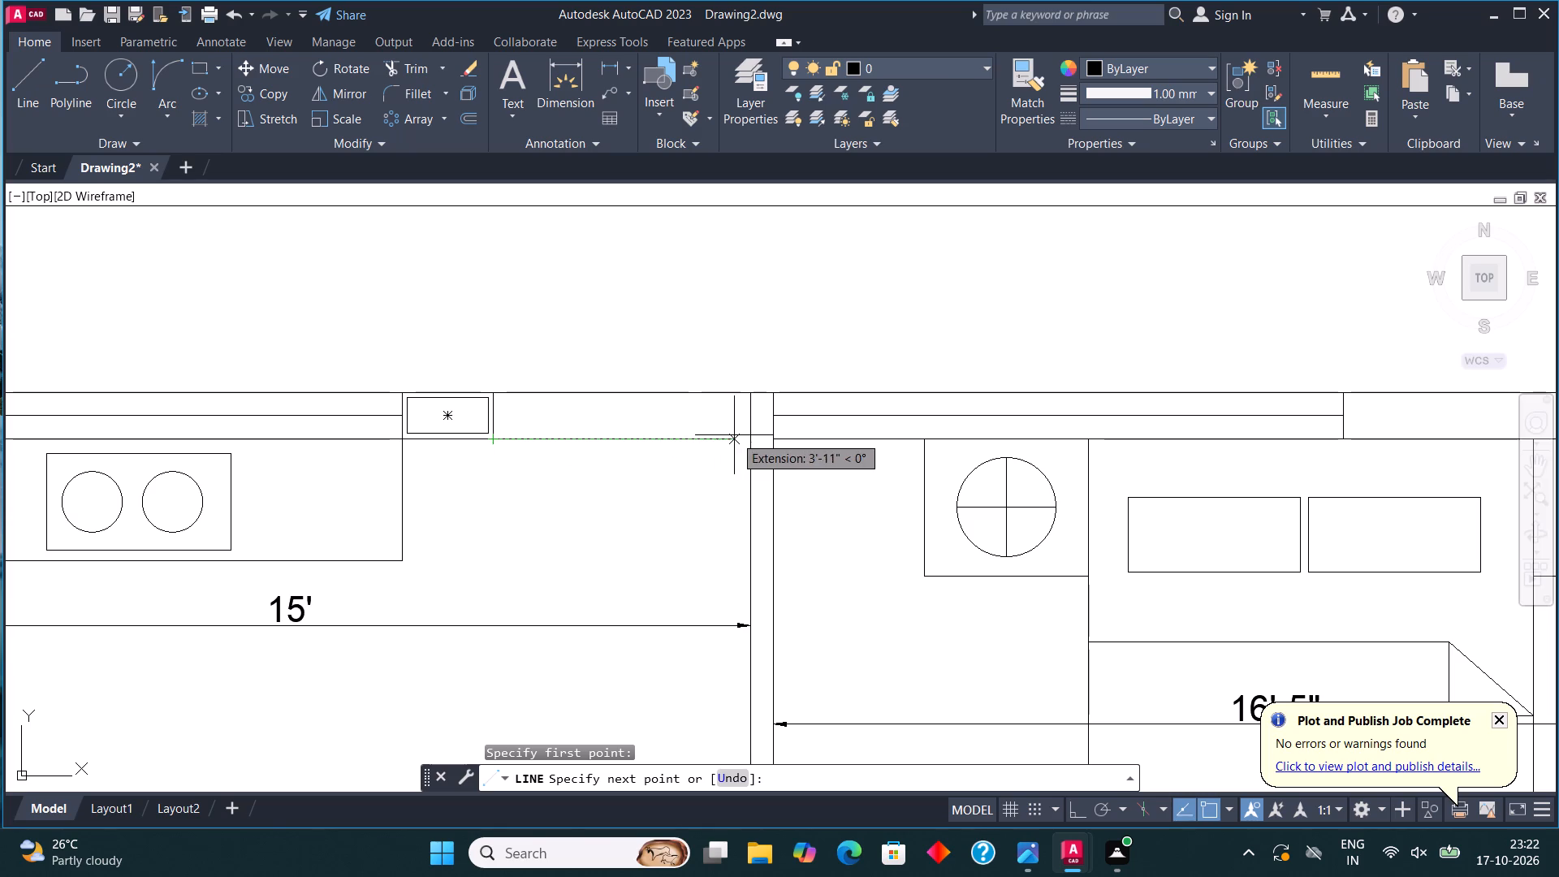
pyautogui.click(744, 438)
pyautogui.scroll(-3, 739, 320)
pyautogui.press('Escape')
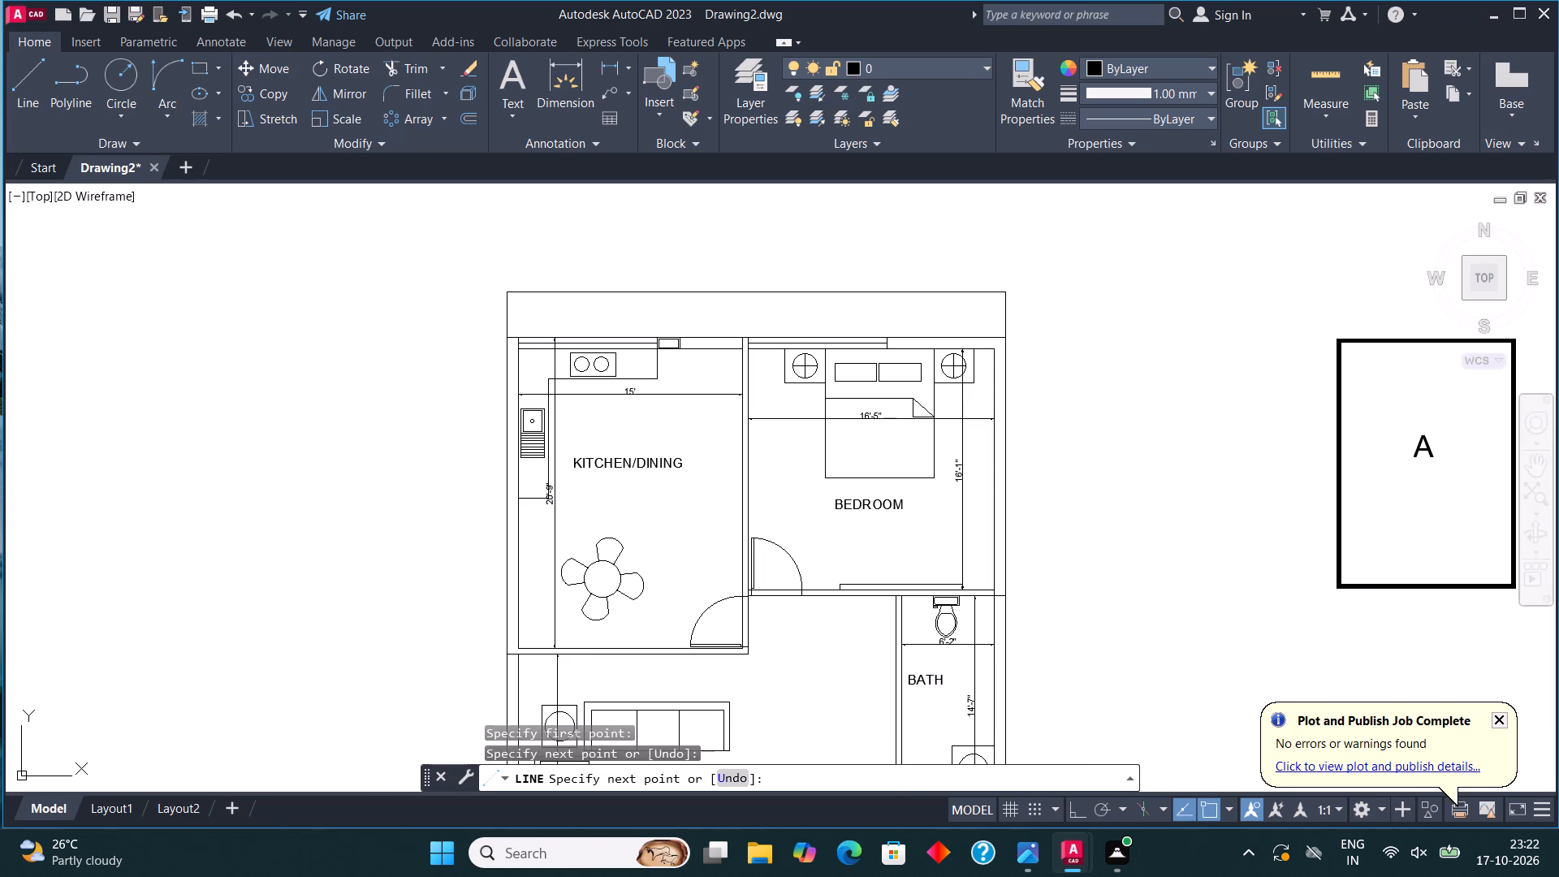
# Hatch the kitchen's outer and lower walls, the rear wall pieces beside both windows and the bedroom's outer wall with a diagonal-line pattern, scale 1.
pyautogui.press('h')
pyautogui.press('Return')
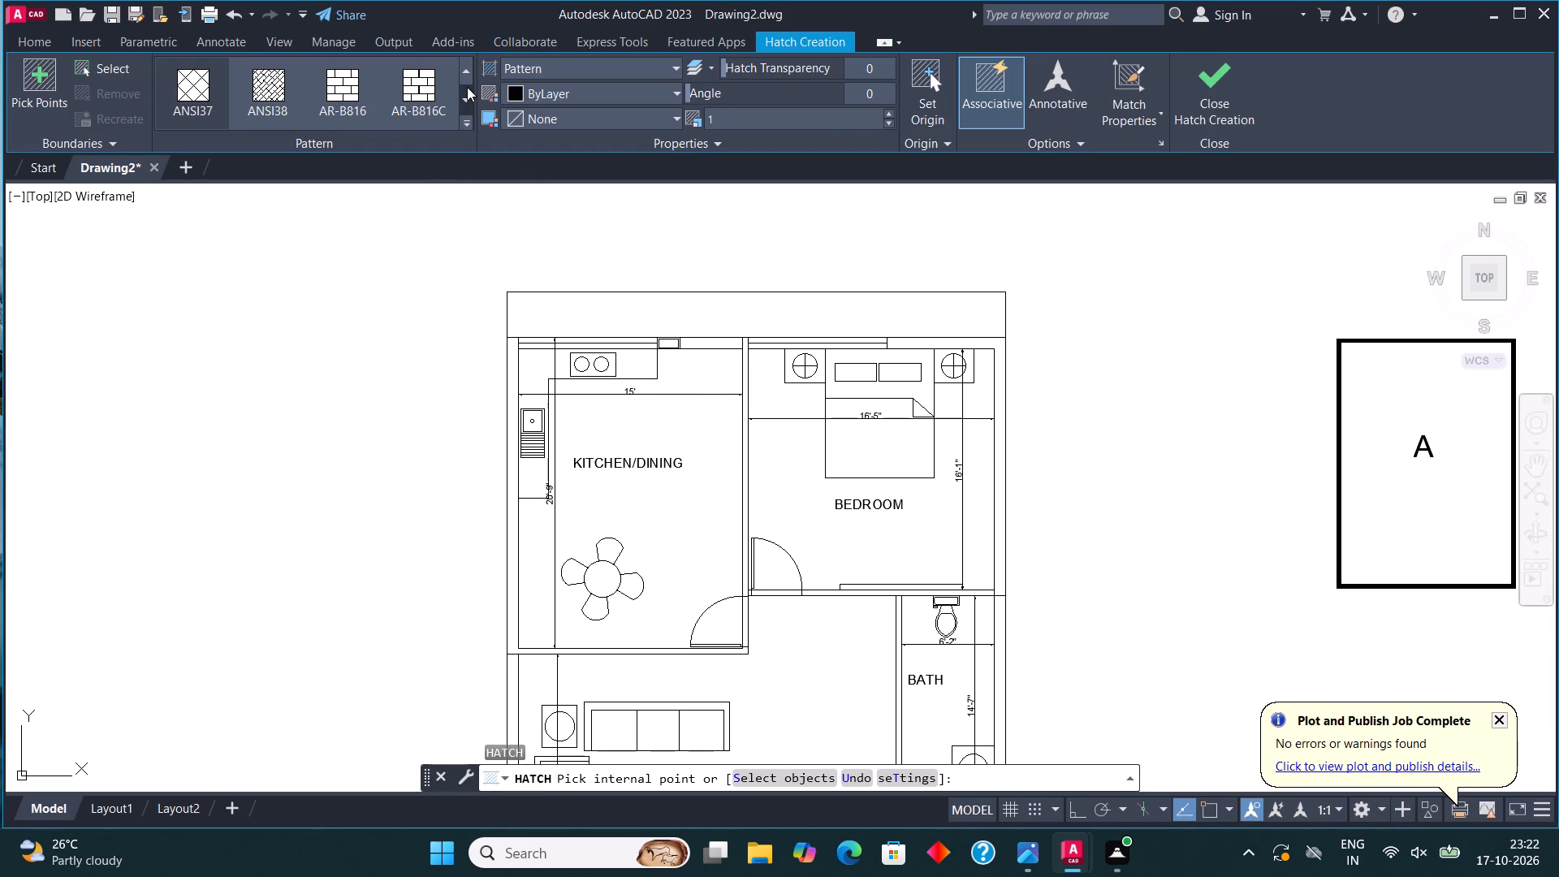
pyautogui.click(467, 87)
pyautogui.click(468, 68)
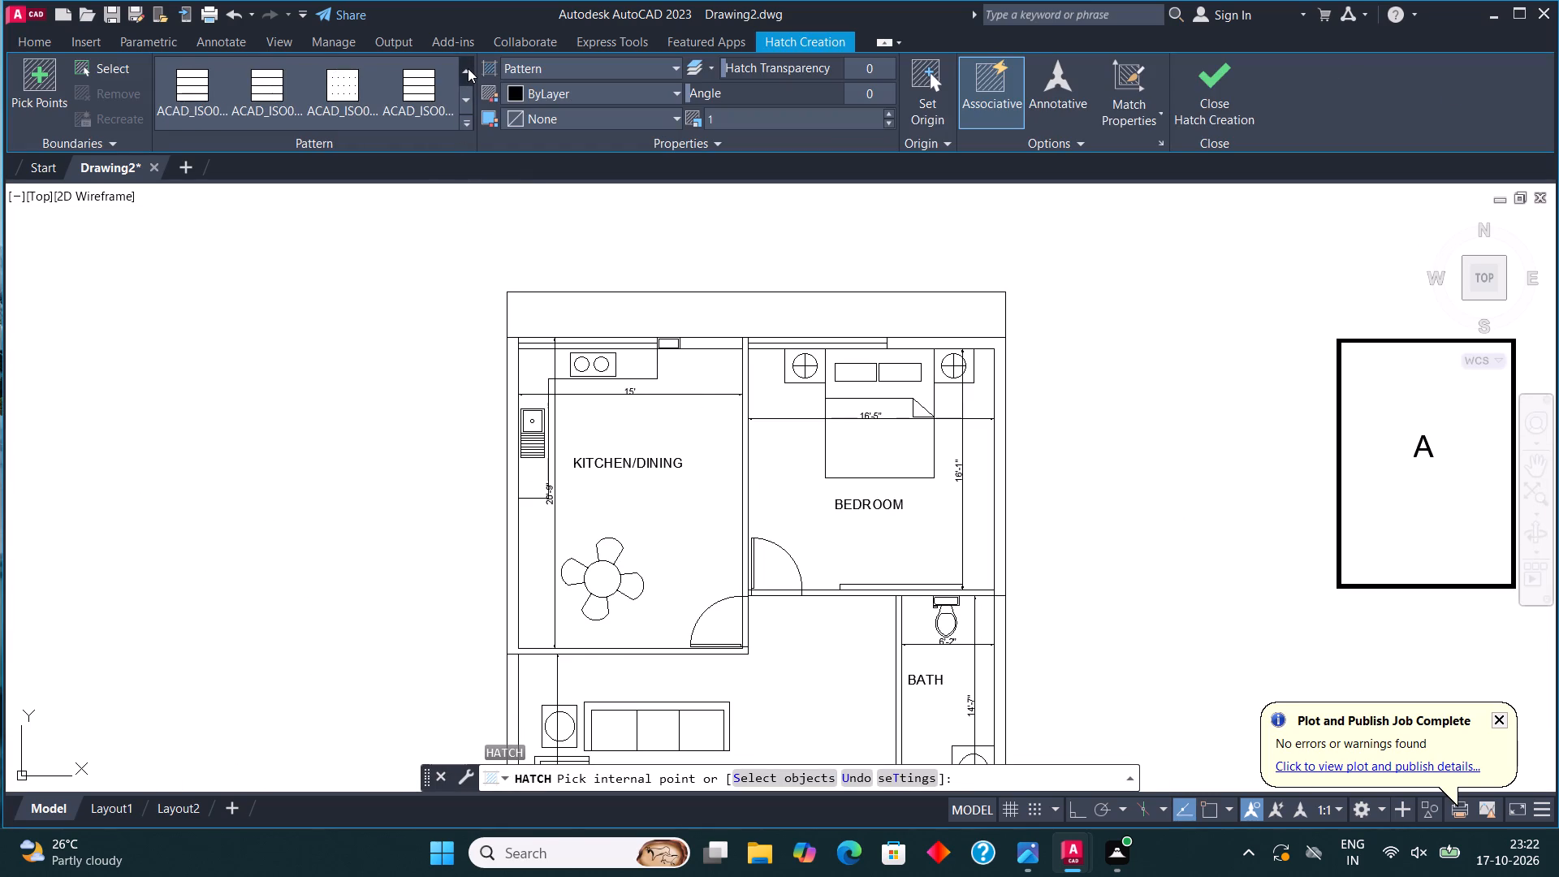
pyautogui.click(434, 82)
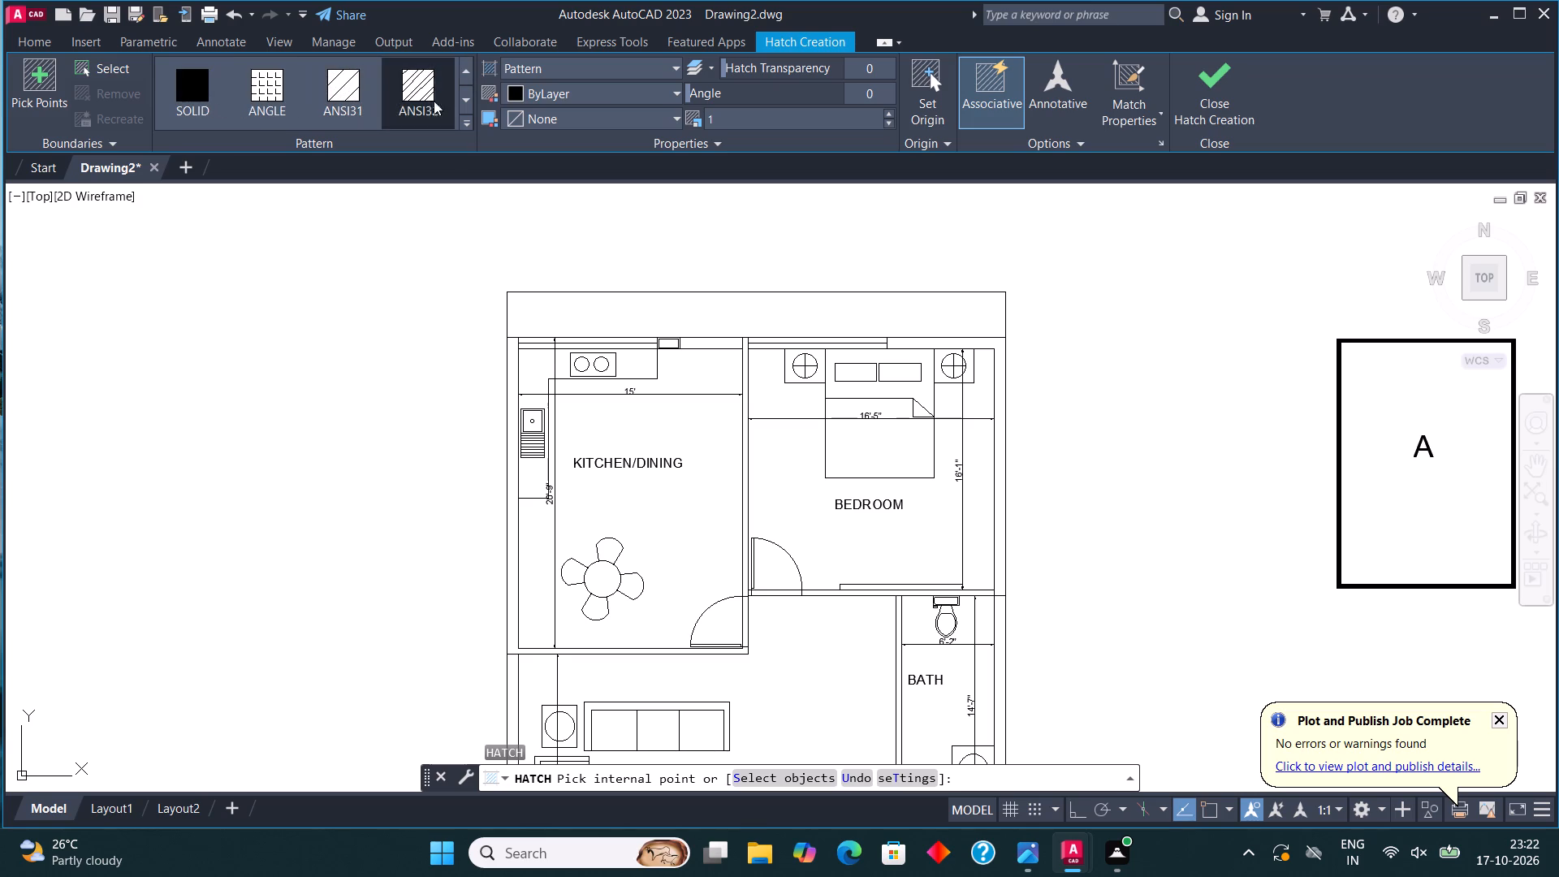
pyautogui.click(509, 391)
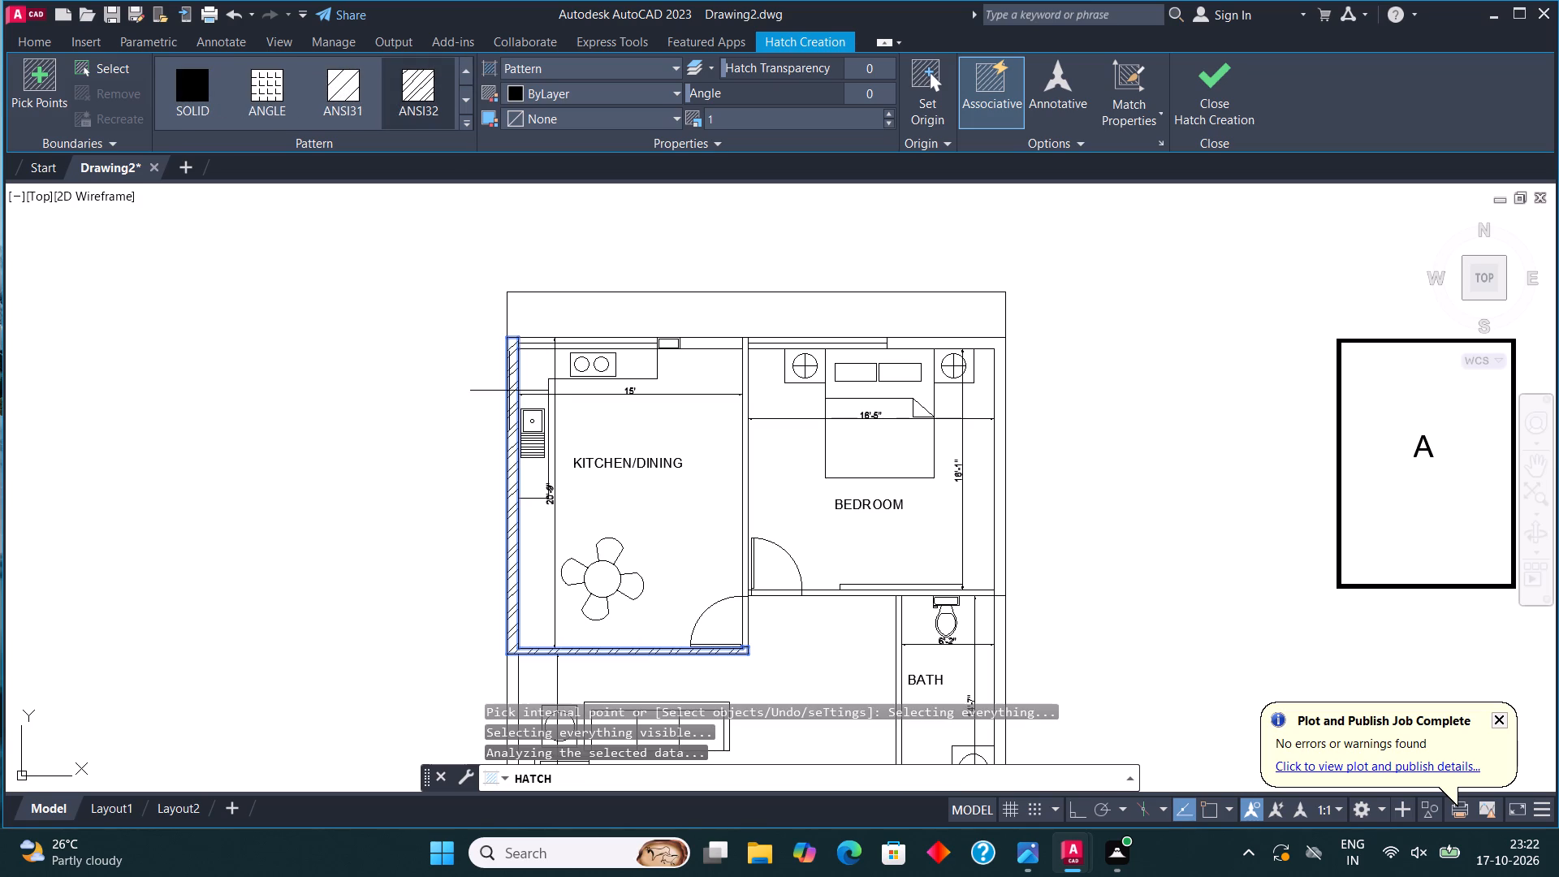
pyautogui.scroll(2, 705, 339)
pyautogui.click(699, 354)
pyautogui.click(1250, 354)
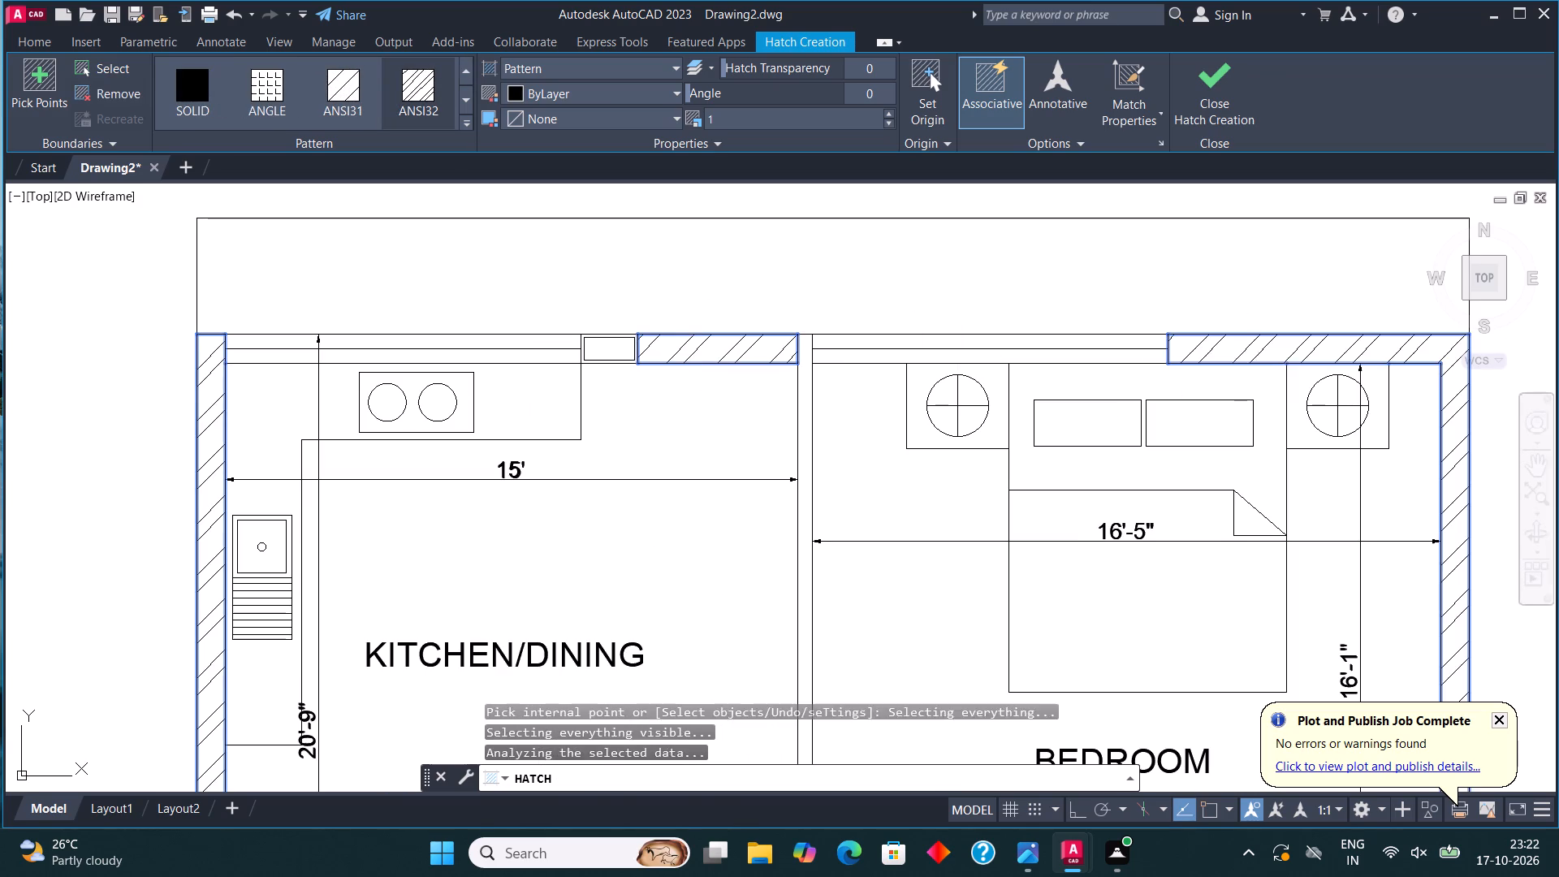
# Add the living hall's front wall pieces at the corner and beside the entrance door, plus its long outer wall, to the diagonal hatch.
pyautogui.scroll(-4, 881, 354)
pyautogui.moveTo(982, 594); pyautogui.dragTo(975, 572, button='middle')
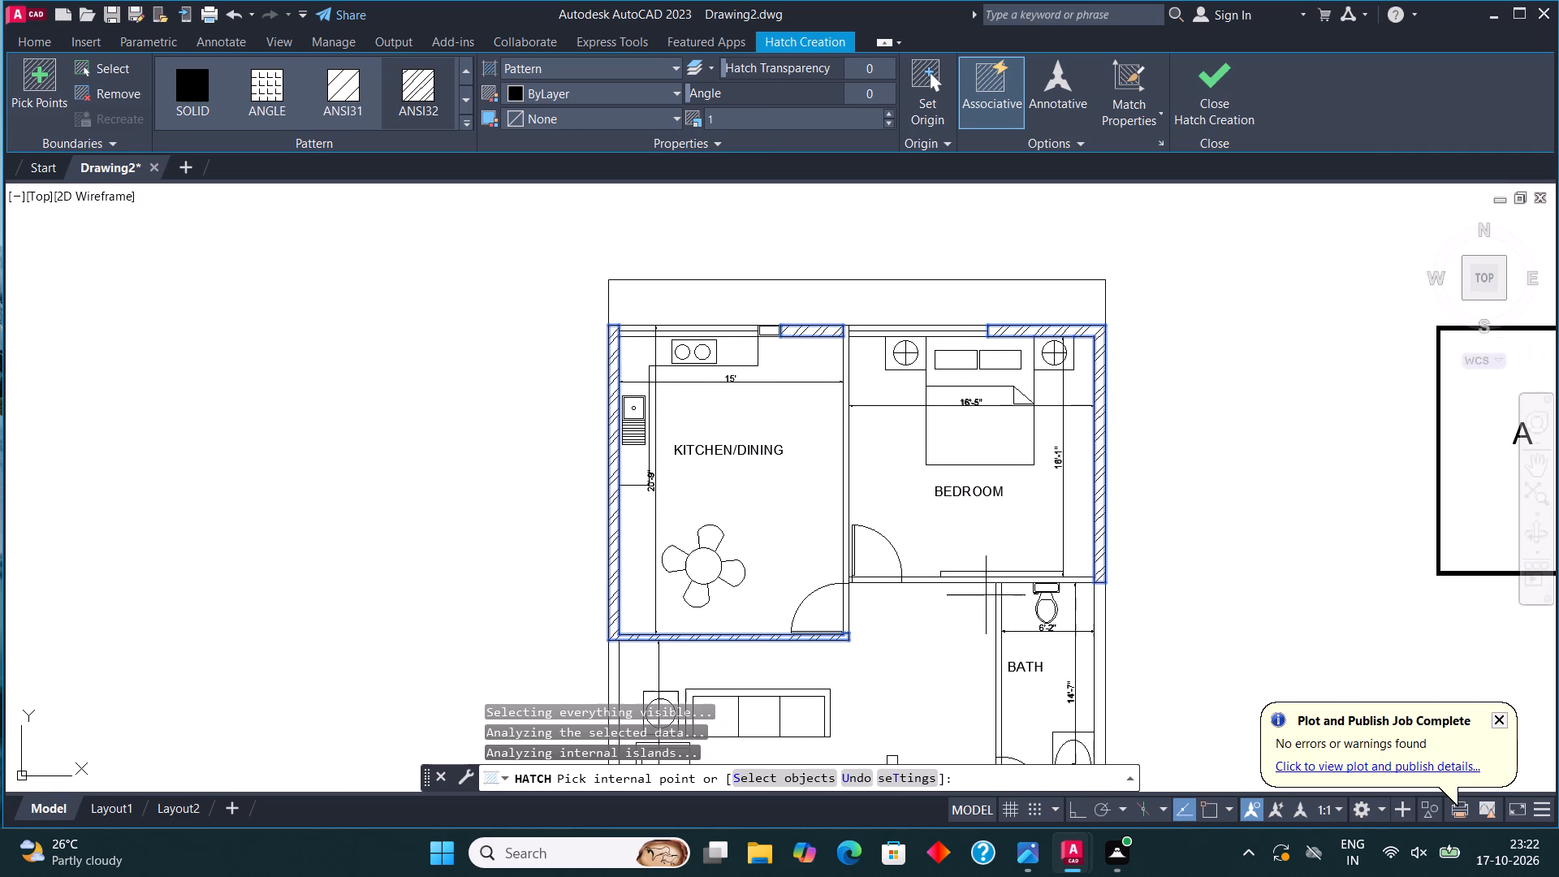
pyautogui.scroll(4, 900, 317)
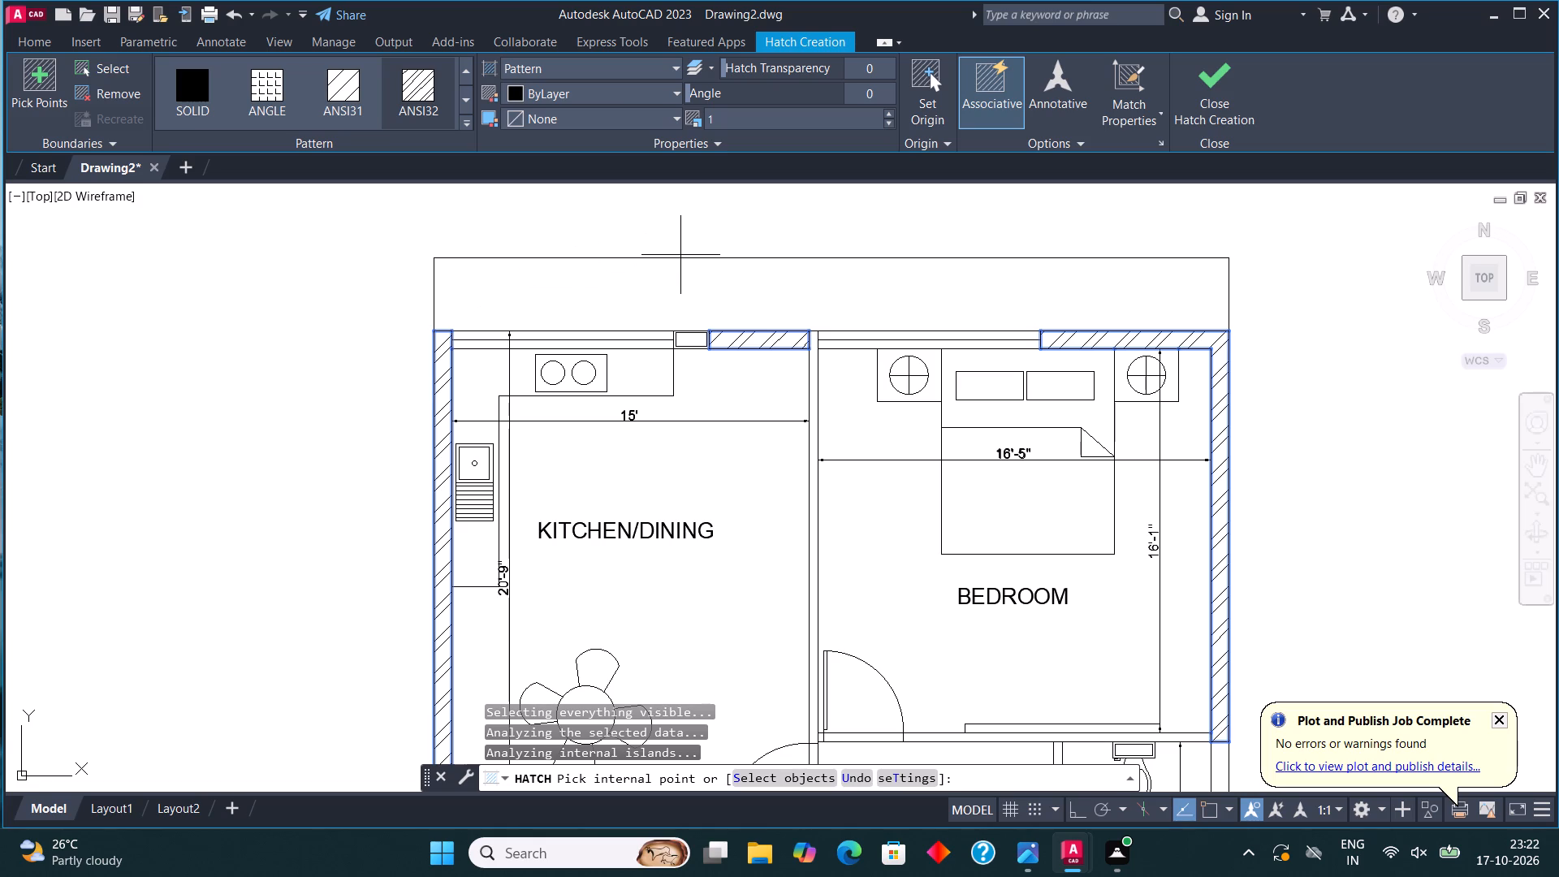
pyautogui.scroll(-4, 680, 255)
pyautogui.scroll(3, 680, 469)
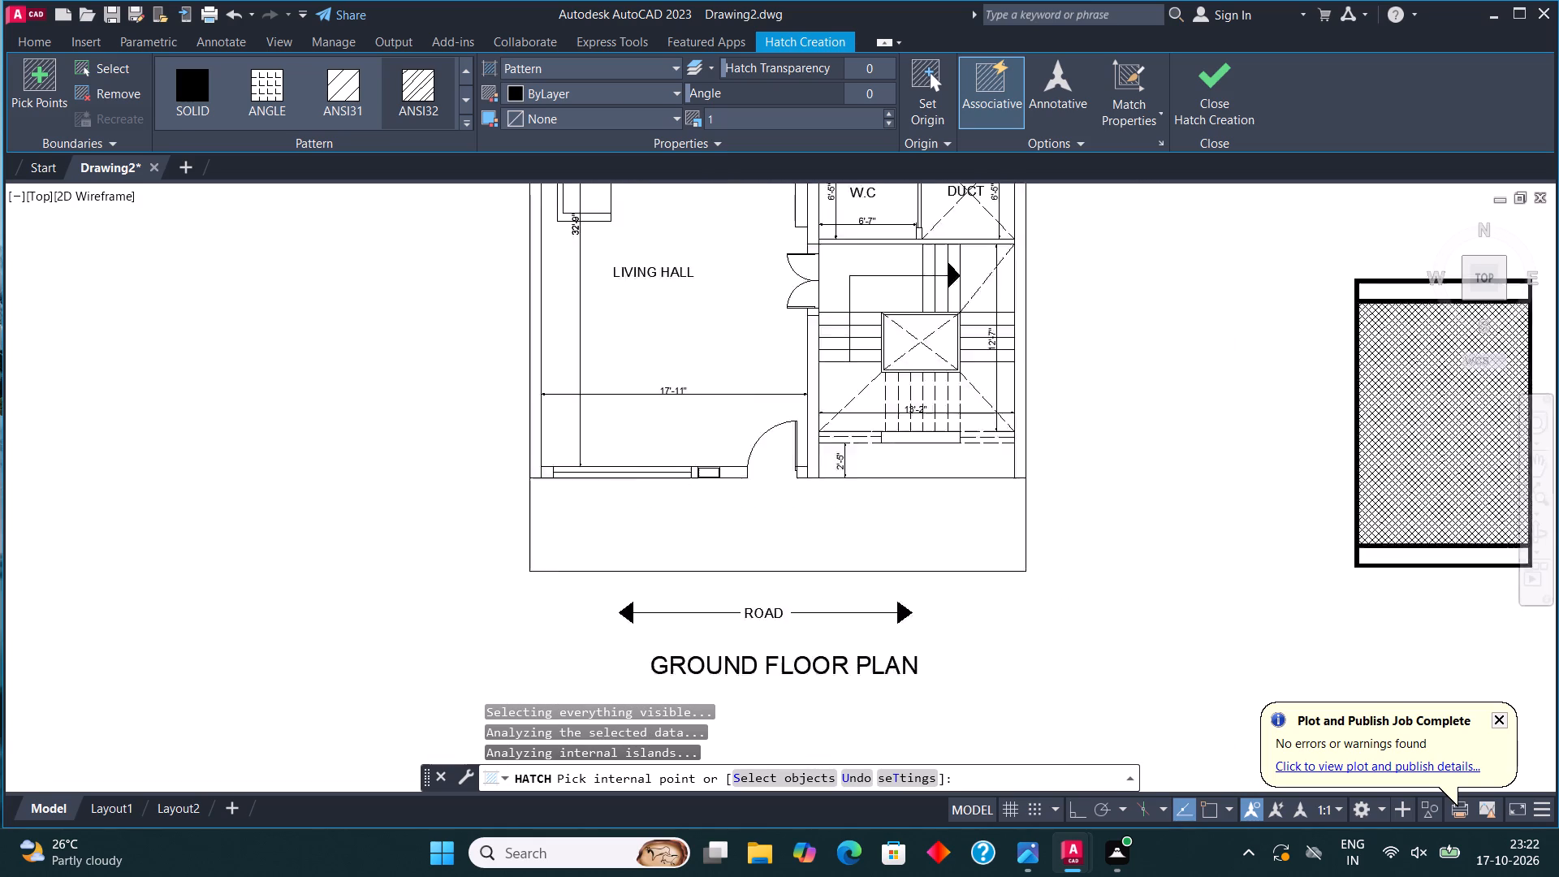
pyautogui.scroll(1, 680, 469)
pyautogui.click(466, 473)
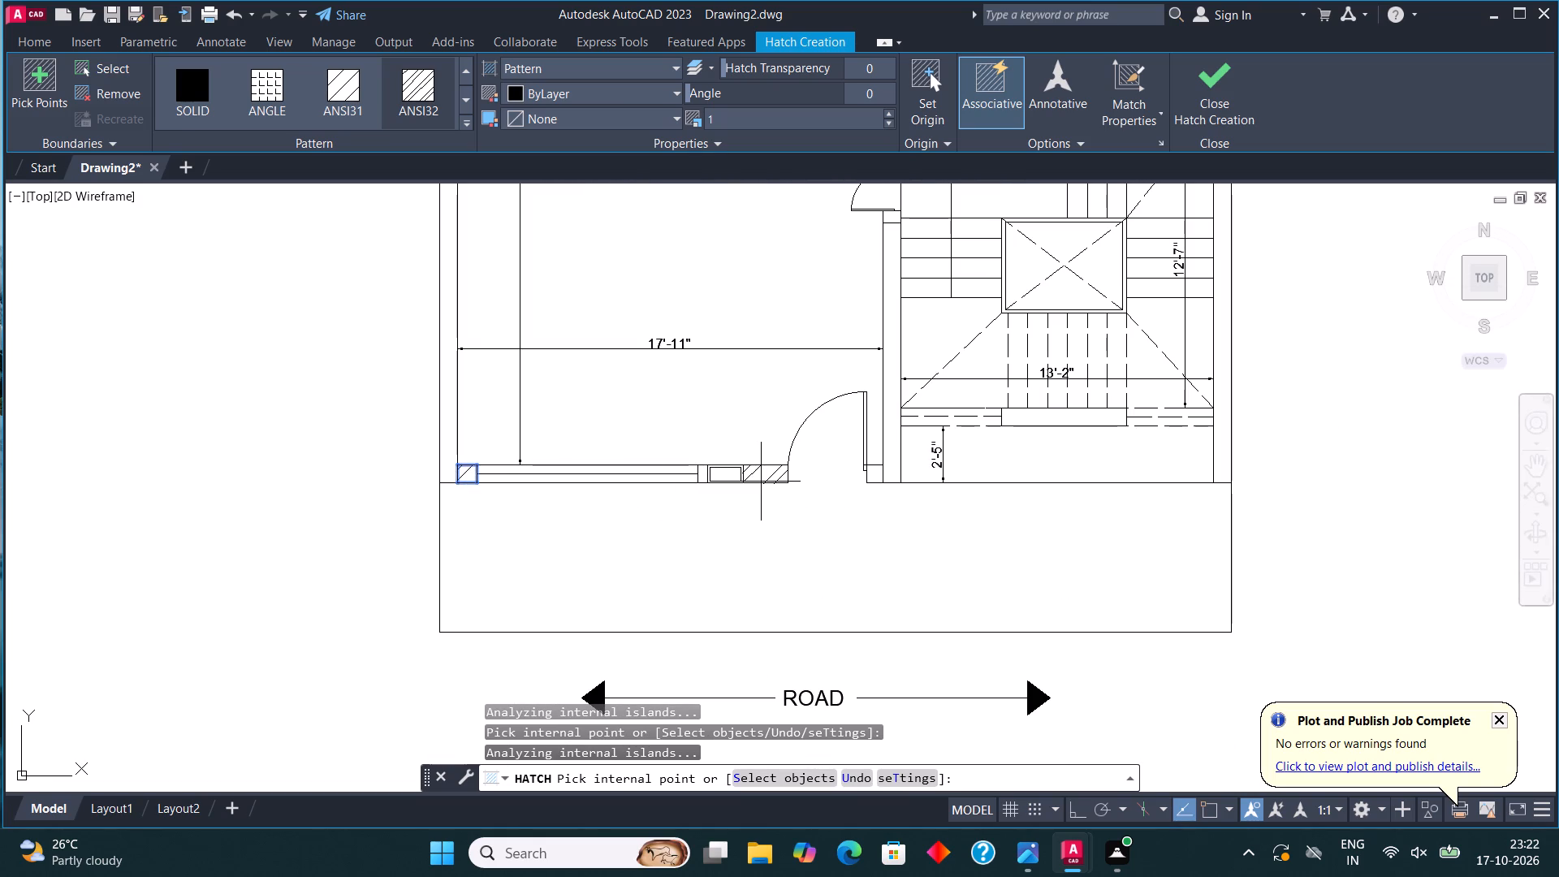
pyautogui.click(761, 482)
pyautogui.moveTo(650, 488); pyautogui.dragTo(696, 636, button='middle')
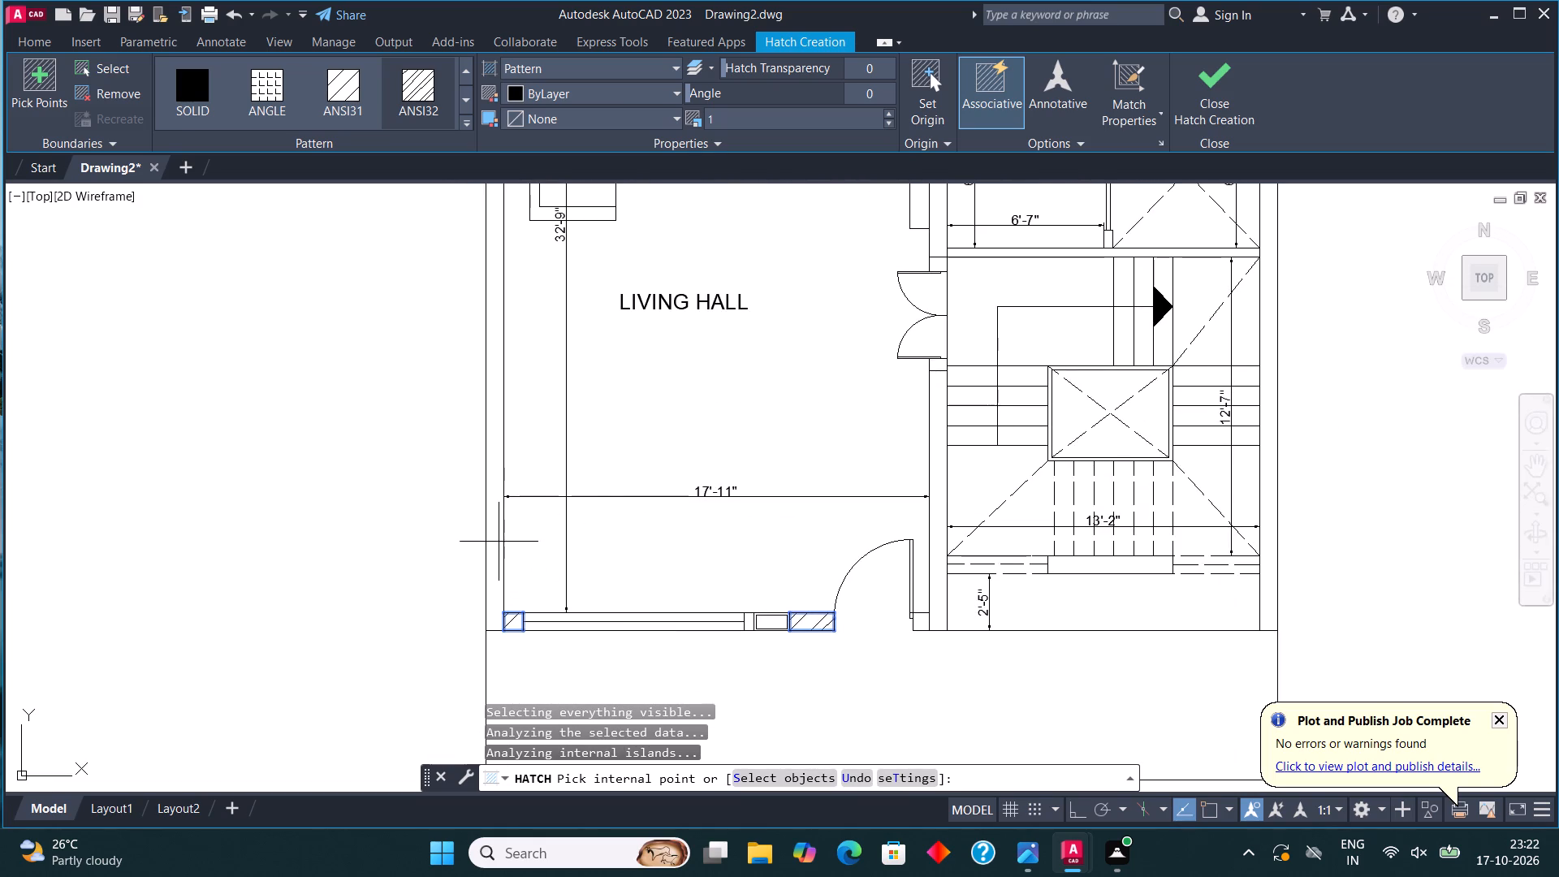
pyautogui.click(491, 538)
# Add the outer wall beside the bath and duct and the bath's inner partition wall to the diagonal hatch.
pyautogui.scroll(-2, 496, 555)
pyautogui.moveTo(489, 441); pyautogui.dragTo(484, 552, button='middle')
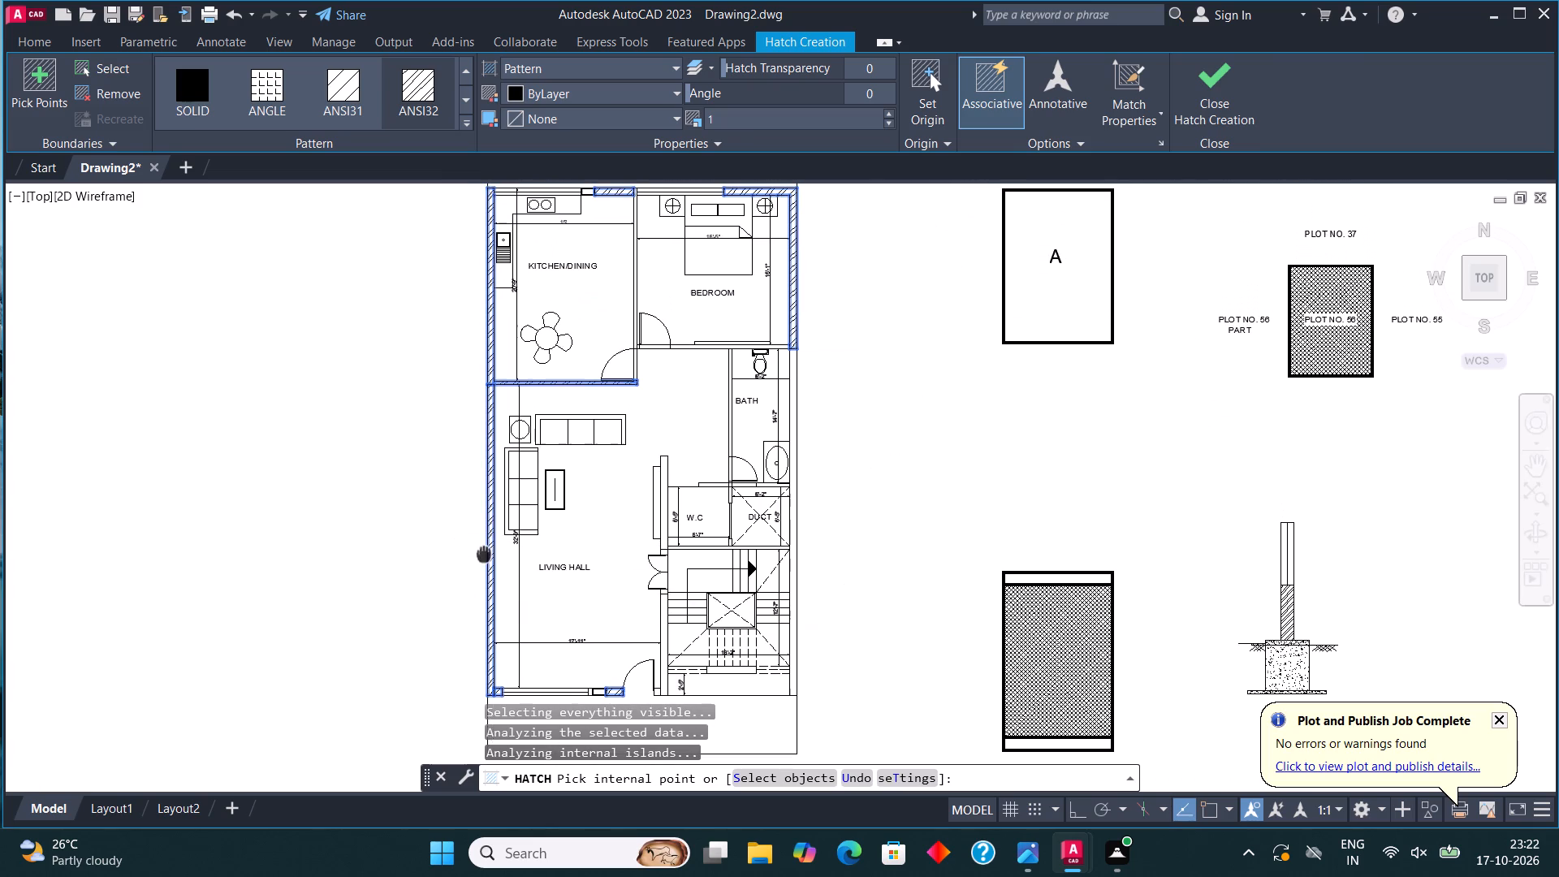
pyautogui.moveTo(484, 552); pyautogui.dragTo(480, 554, button='middle')
pyautogui.scroll(3, 767, 422)
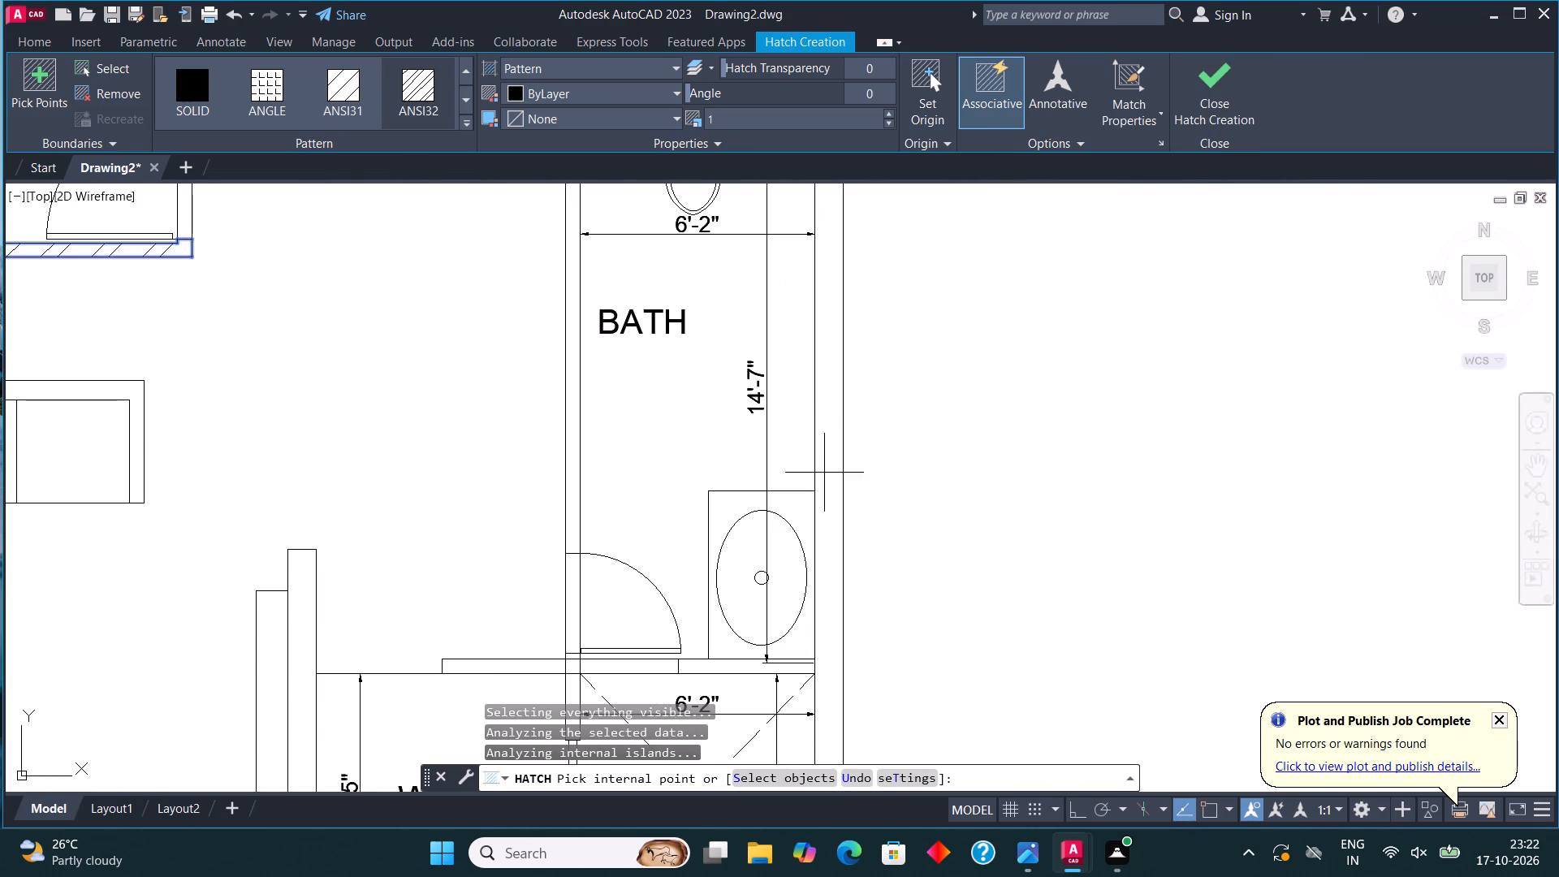
pyautogui.click(830, 486)
pyautogui.click(576, 461)
# Add the wall between the W.C and living hall, the bath–duct wall, the W.C wall and the W.C–duct partition stub to the hatch.
pyautogui.scroll(-2, 576, 461)
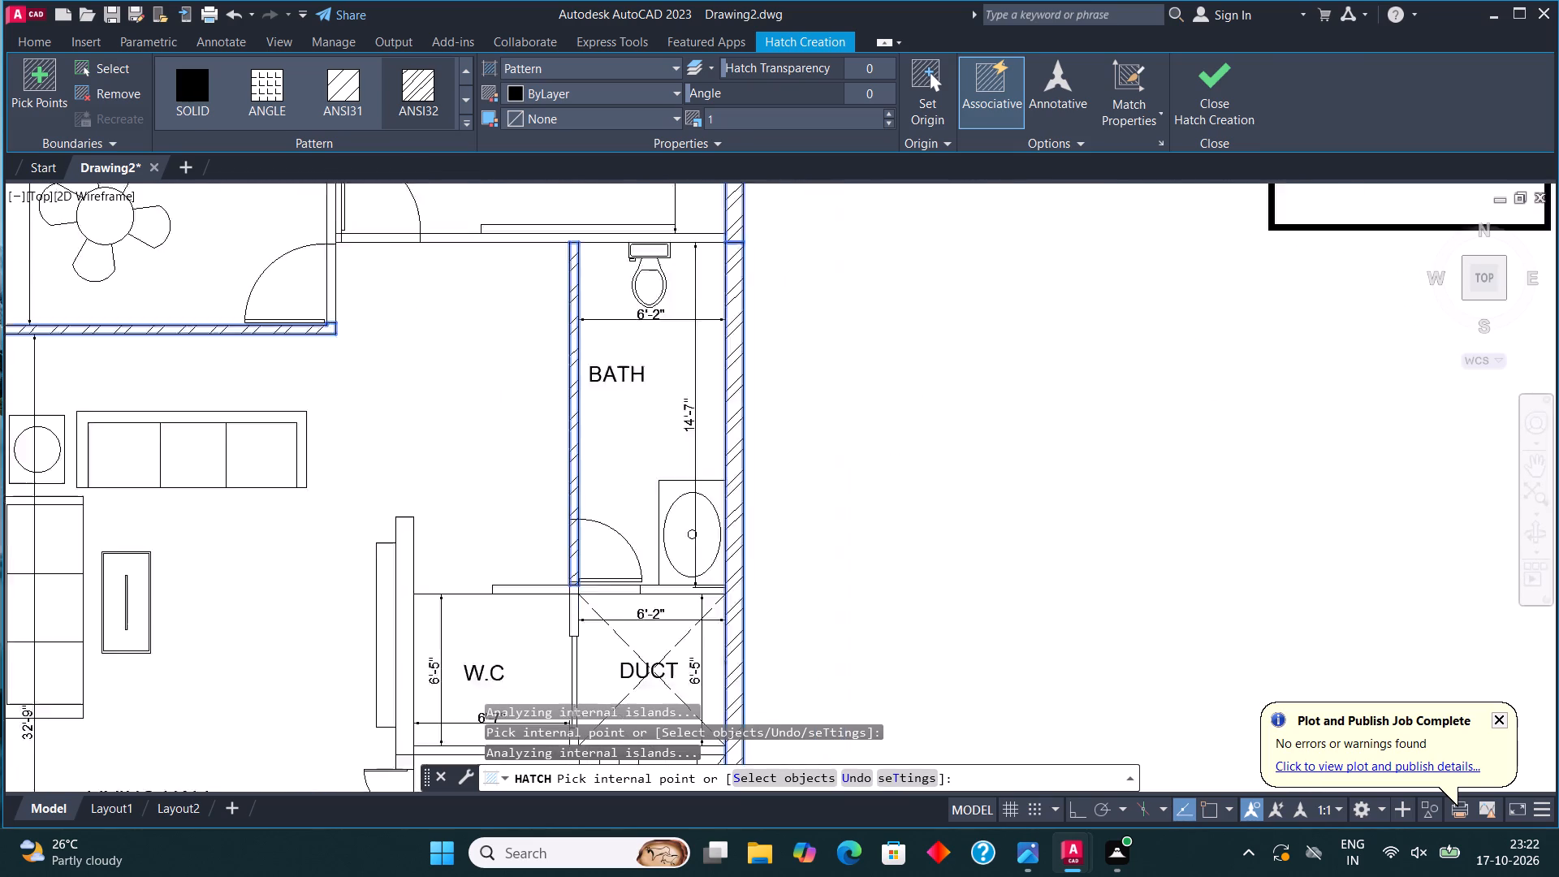
pyautogui.scroll(-2, 576, 461)
pyautogui.scroll(4, 569, 494)
pyautogui.click(341, 486)
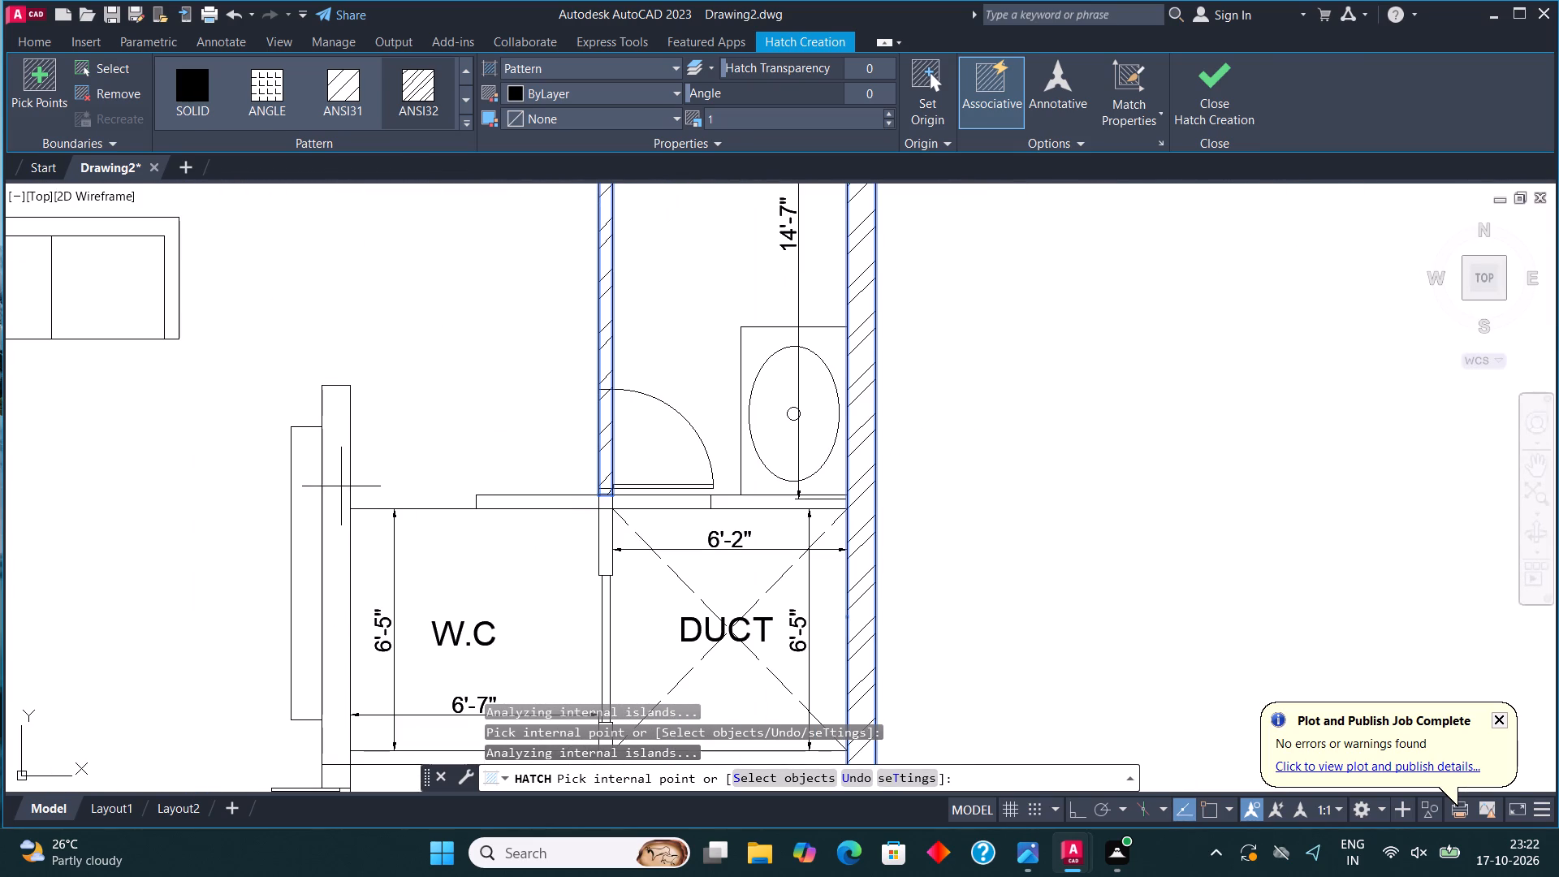
pyautogui.click(761, 503)
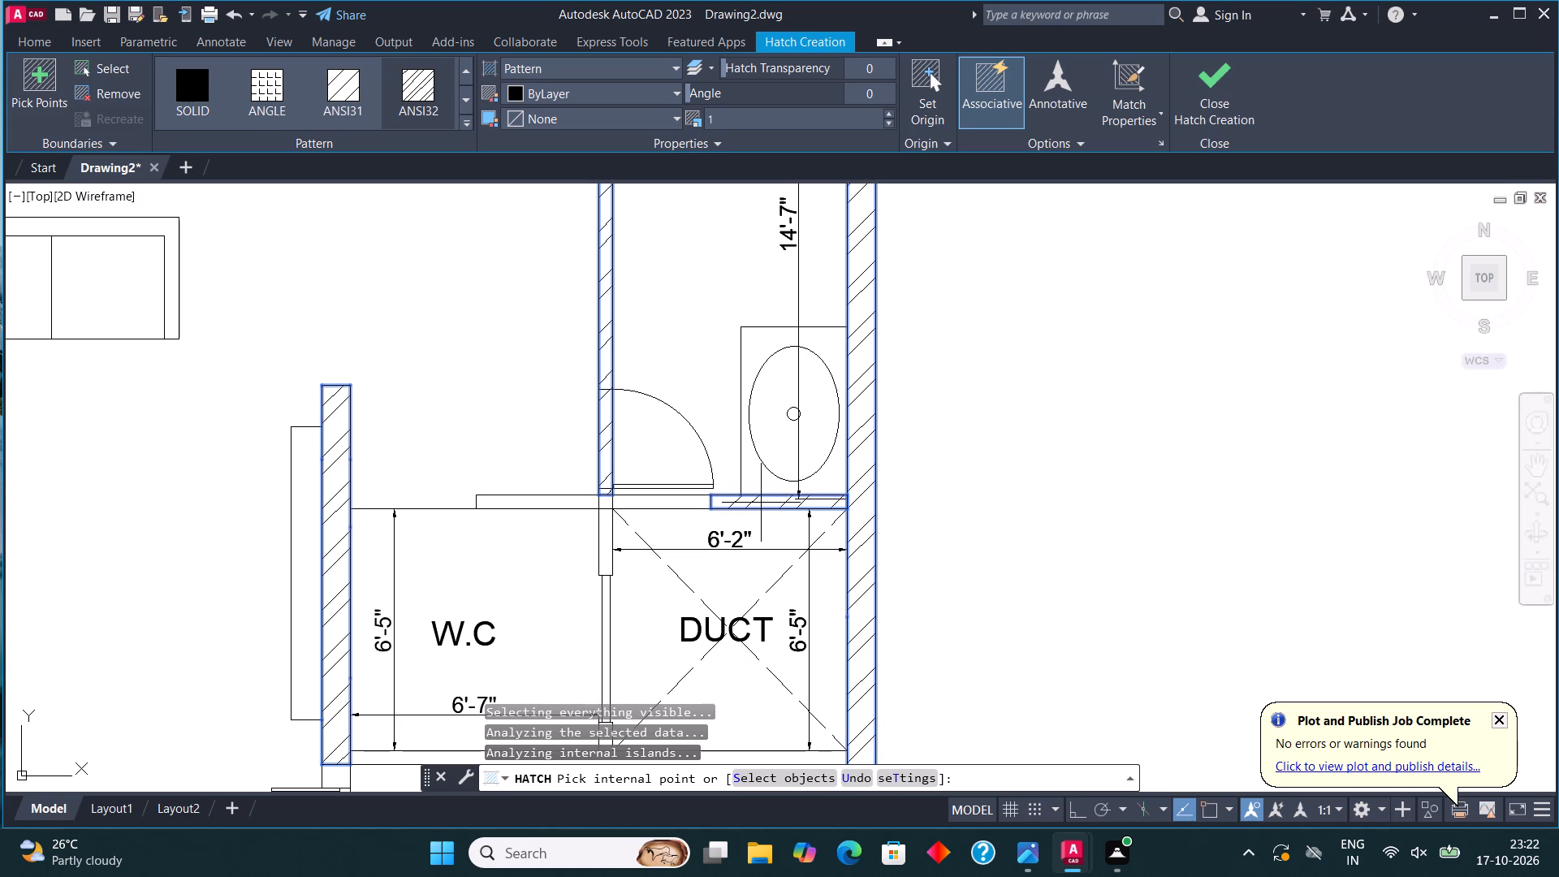
pyautogui.click(628, 504)
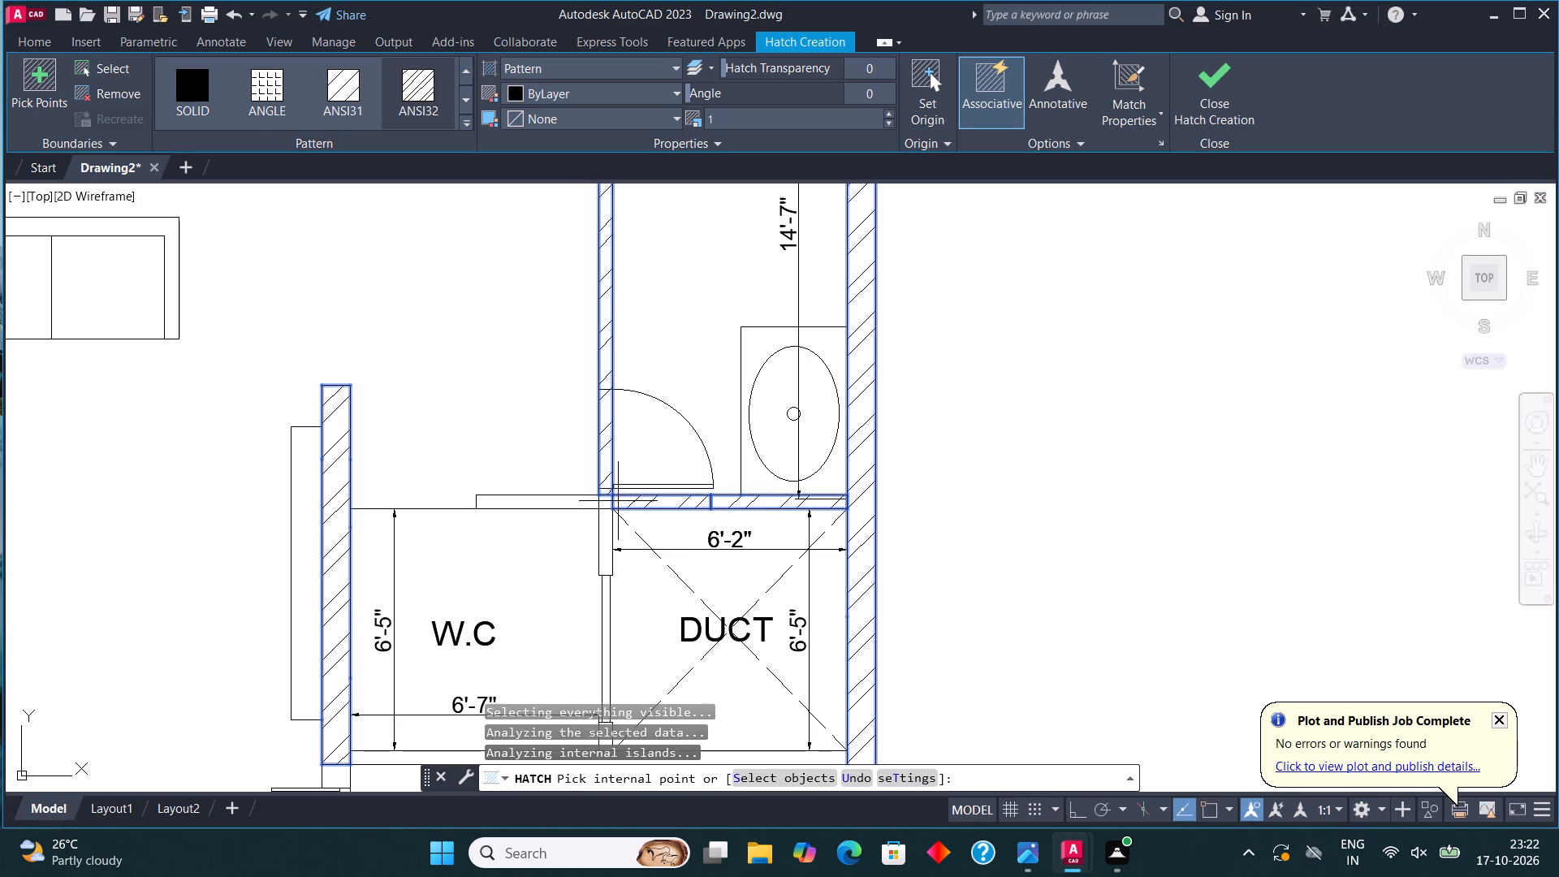
pyautogui.click(526, 499)
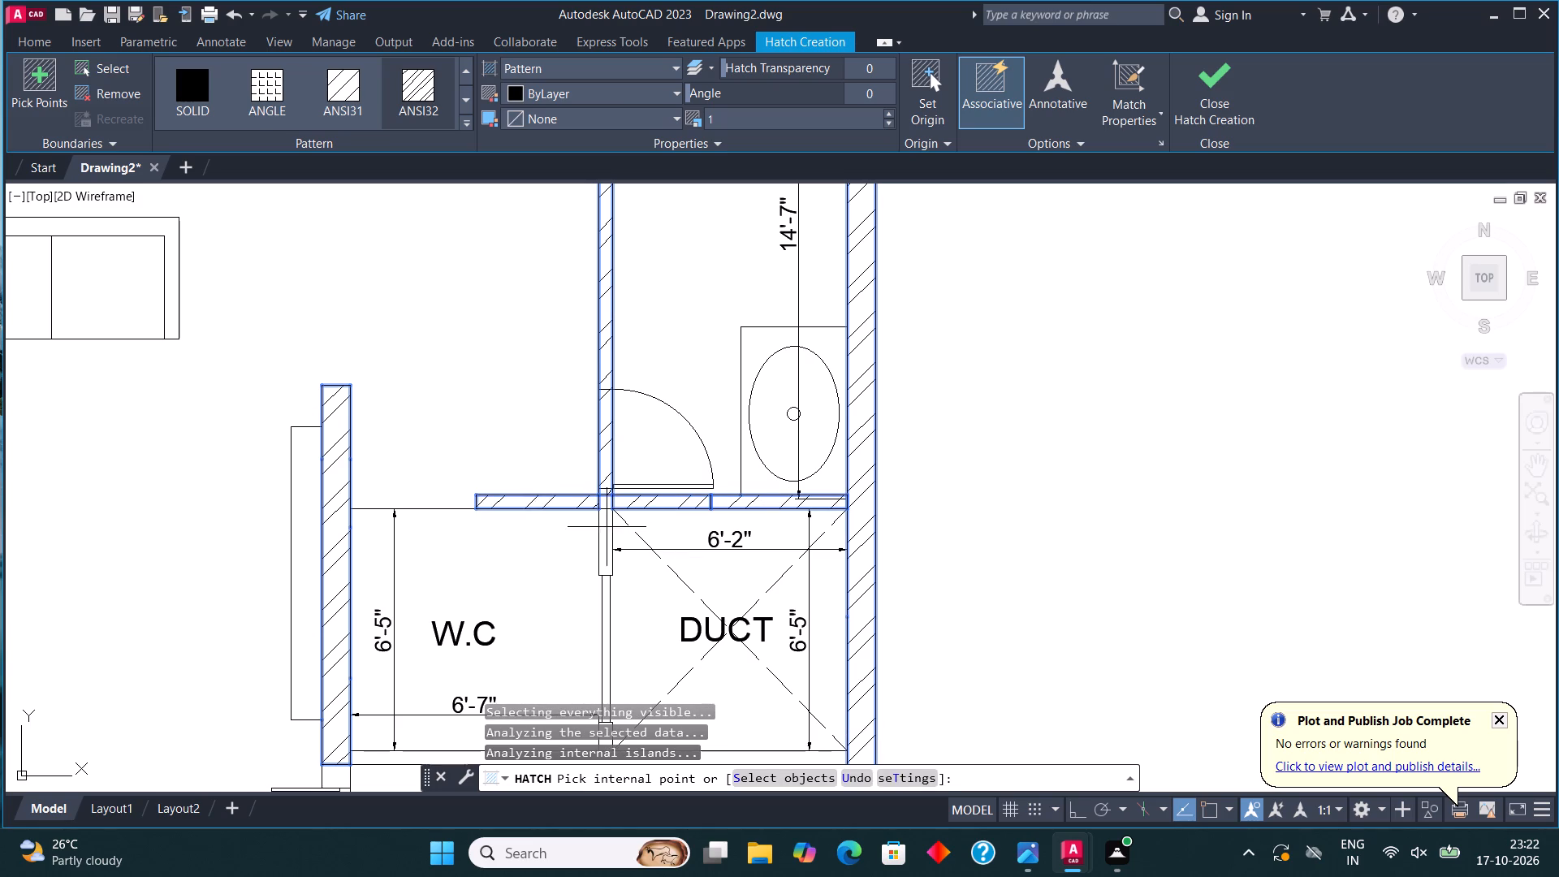
pyautogui.click(607, 532)
pyautogui.scroll(-2, 663, 401)
pyautogui.scroll(6, 649, 444)
pyautogui.click(618, 429)
# Add the wall between the living hall and staircase and the small wall stub beside the entrance door to the diagonal hatch.
pyautogui.scroll(-5, 727, 365)
pyautogui.moveTo(749, 514); pyautogui.dragTo(748, 487, button='middle')
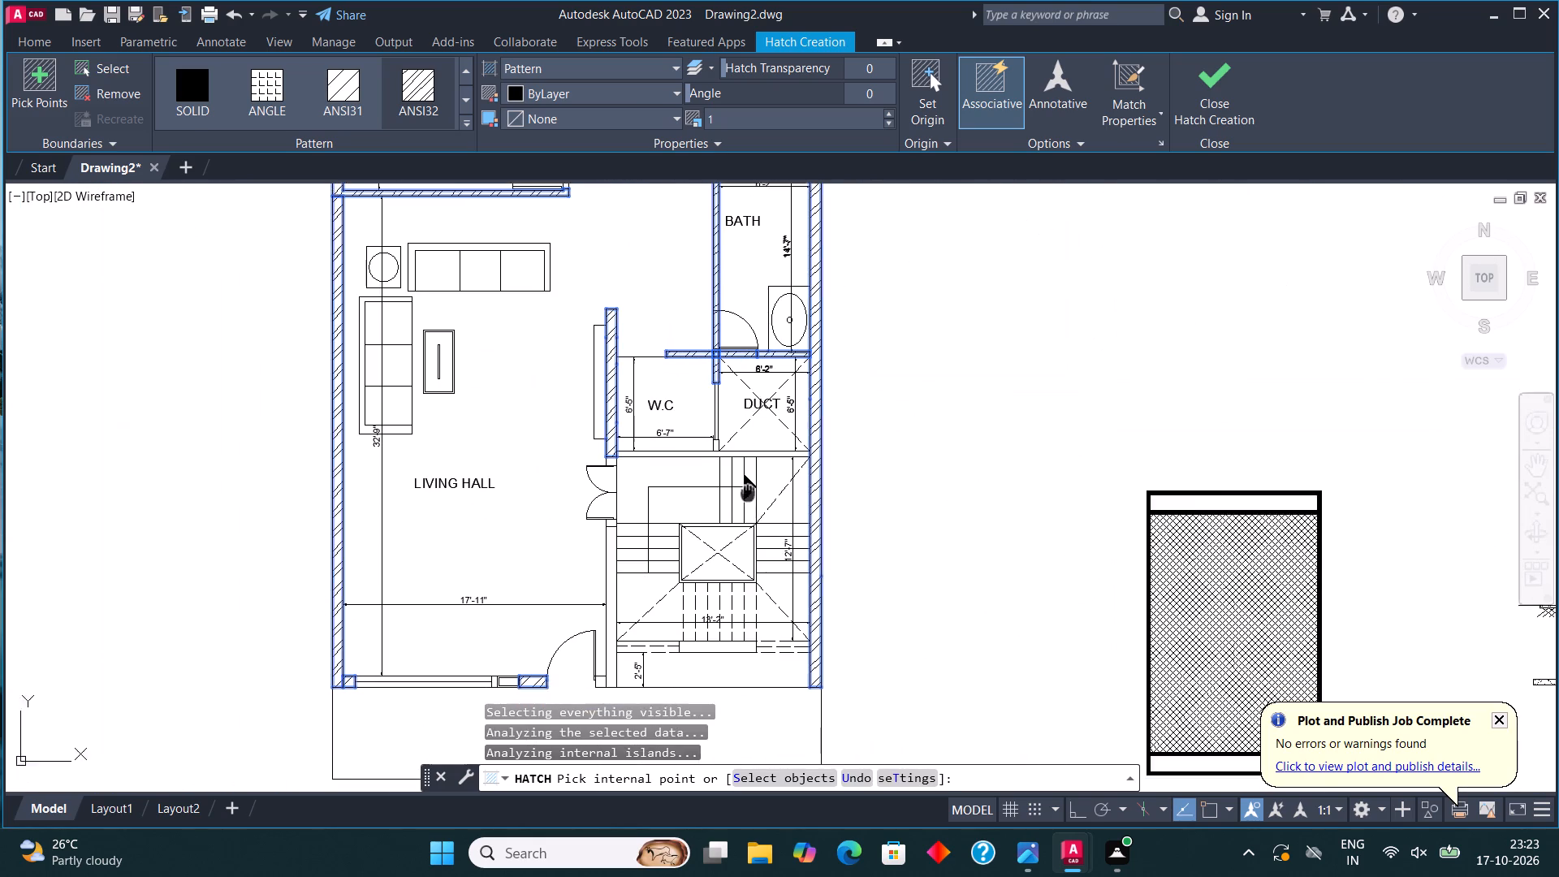
pyautogui.moveTo(748, 487); pyautogui.dragTo(748, 378, button='middle')
pyautogui.click(611, 494)
pyautogui.scroll(2, 607, 555)
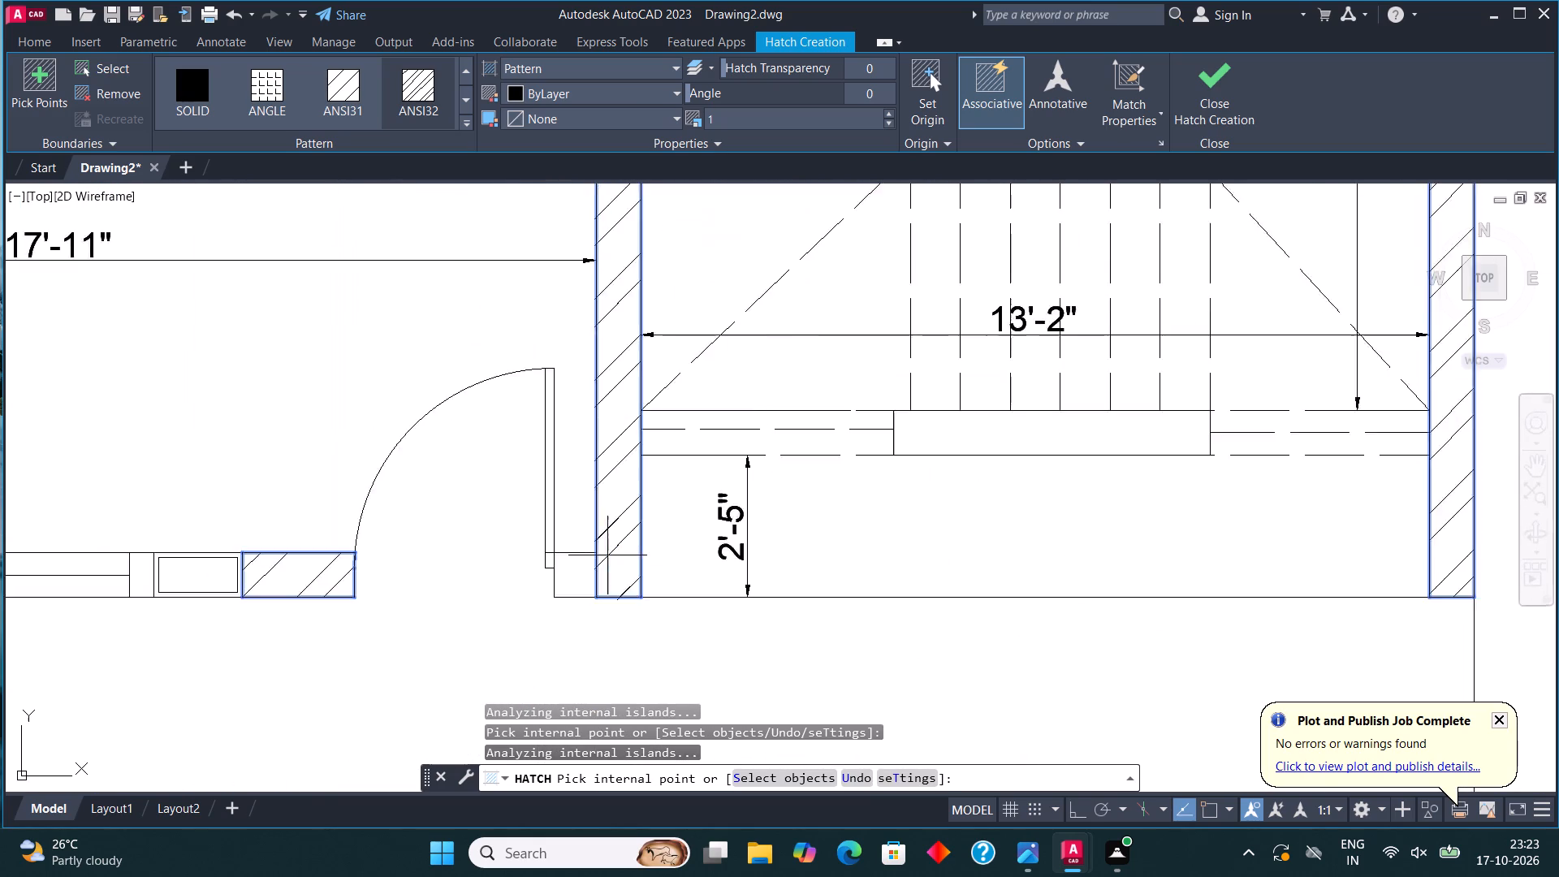
pyautogui.scroll(2, 607, 555)
pyautogui.click(572, 581)
pyautogui.scroll(-4, 572, 581)
pyautogui.hotkey('ctrl', 'z')
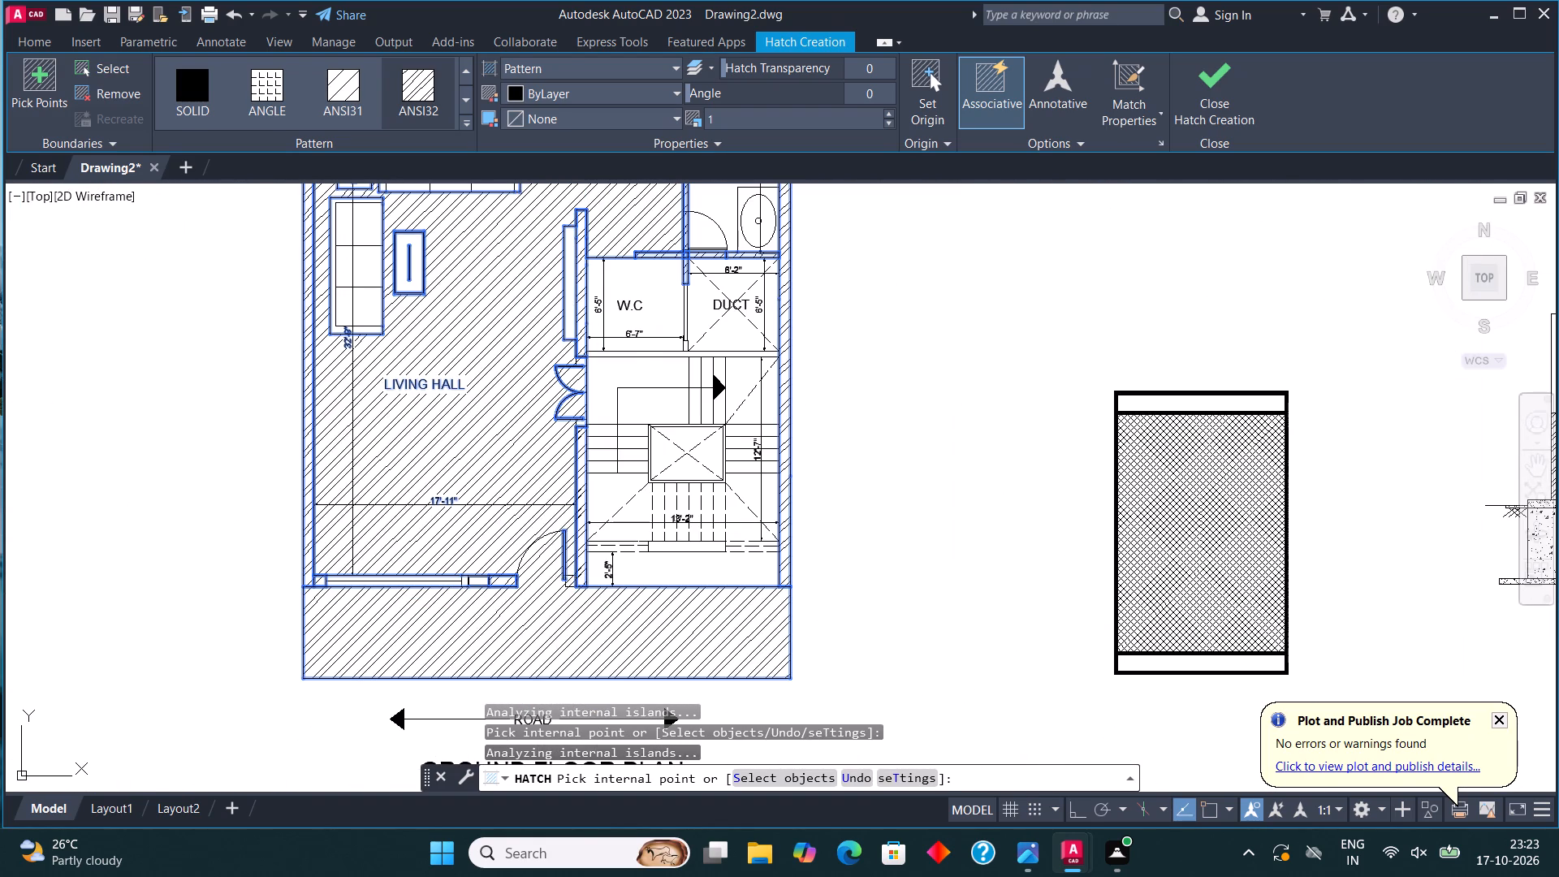
pyautogui.scroll(4, 570, 579)
pyautogui.click(572, 581)
pyautogui.scroll(-3, 594, 557)
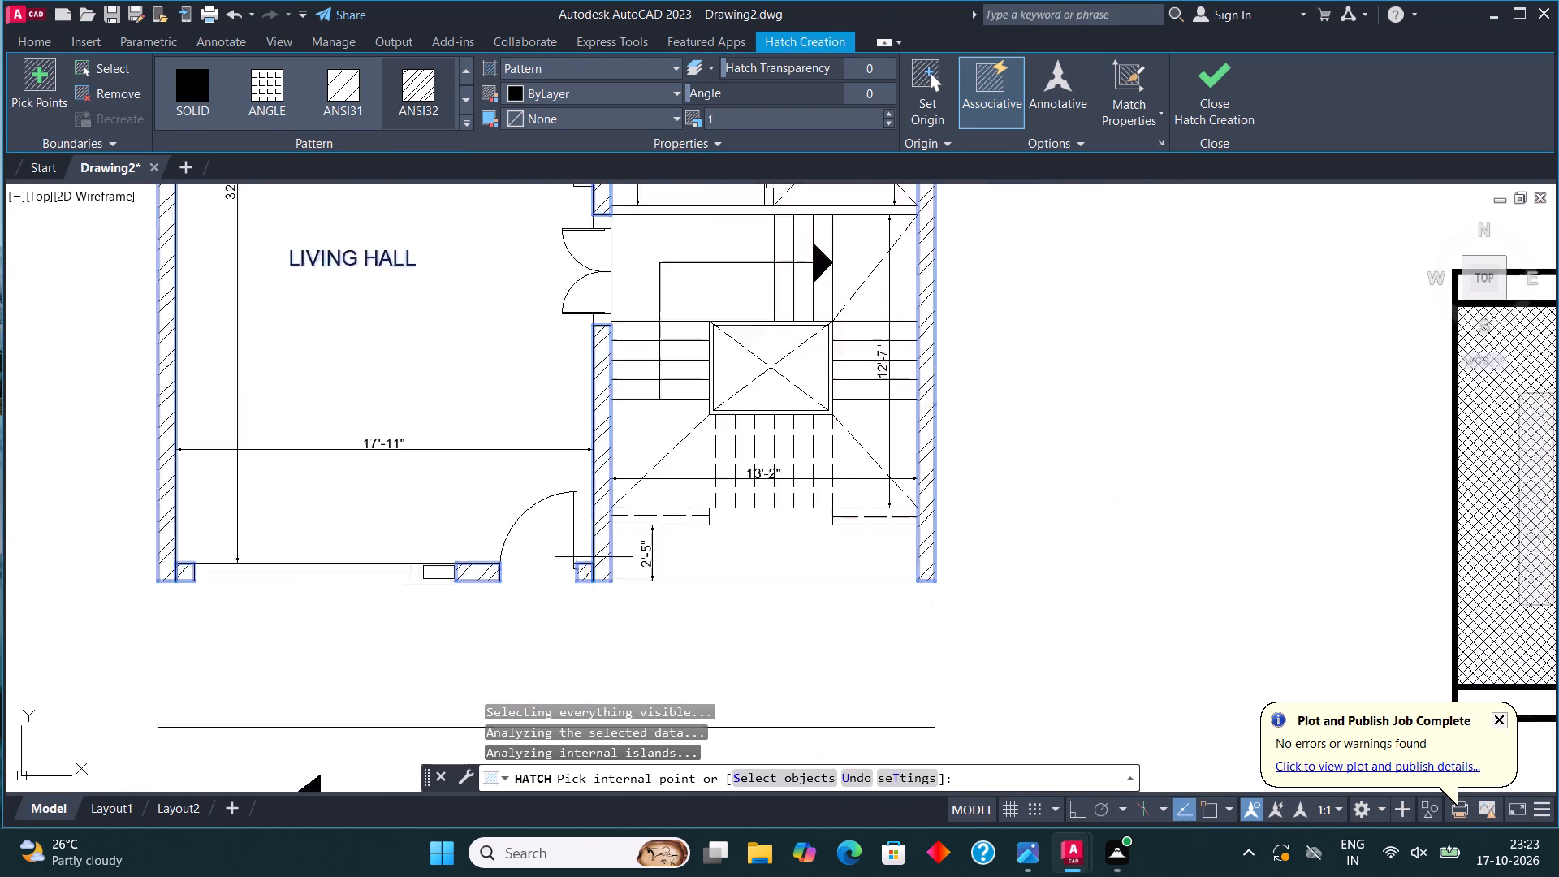
# Add the wall piece below the stairs, the wall between W.C/duct and staircase, and the lower W.C–duct stub to the diagonal hatch.
pyautogui.moveTo(683, 542); pyautogui.dragTo(703, 579, button='middle')
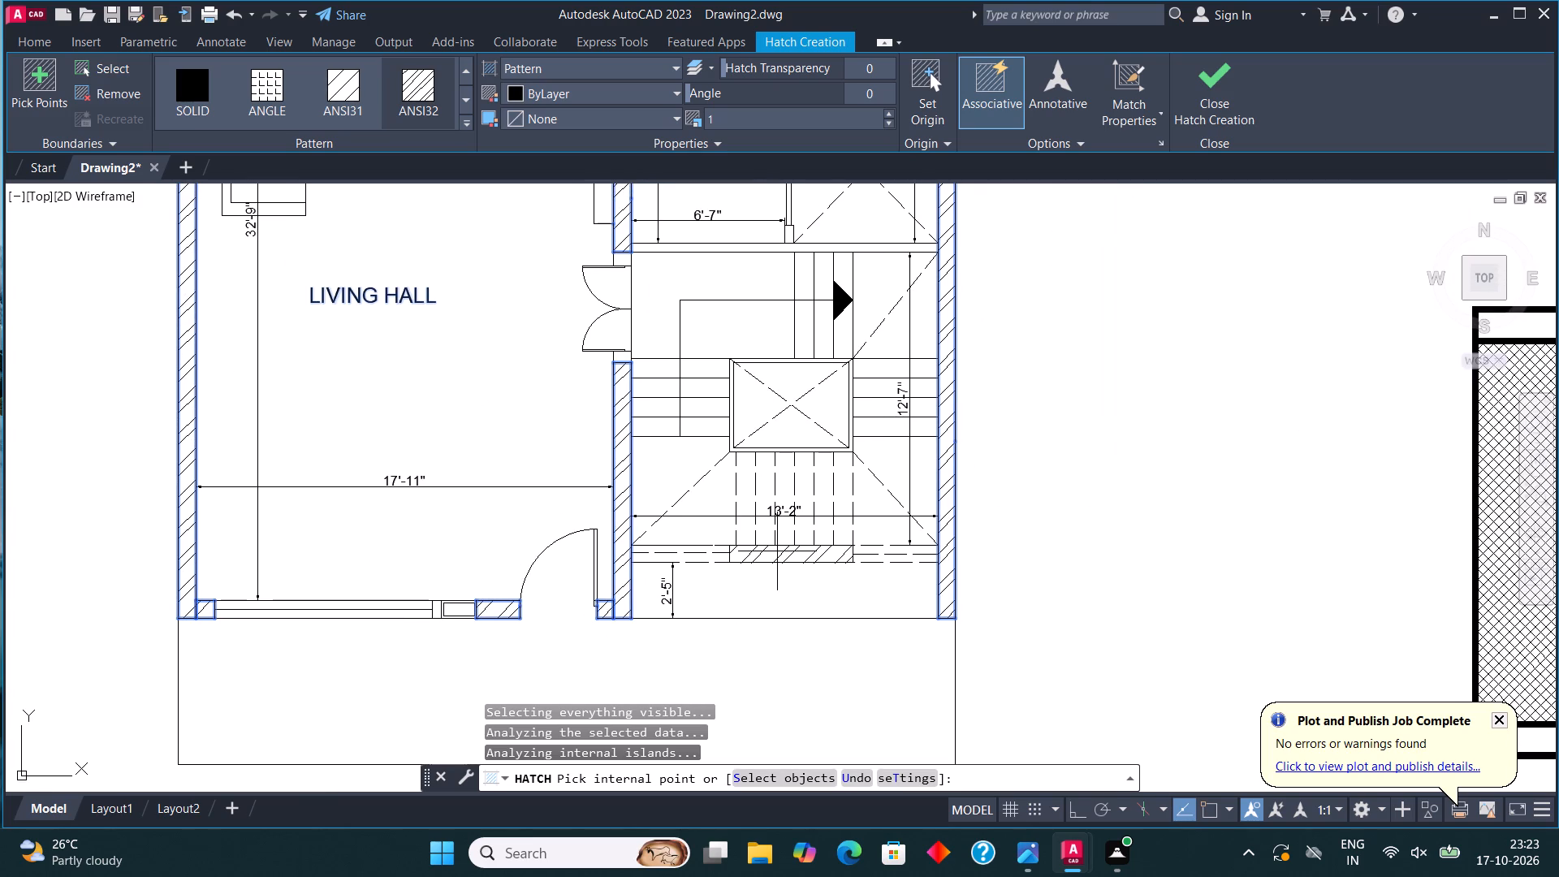
pyautogui.click(777, 552)
pyautogui.moveTo(794, 510); pyautogui.dragTo(802, 533, button='middle')
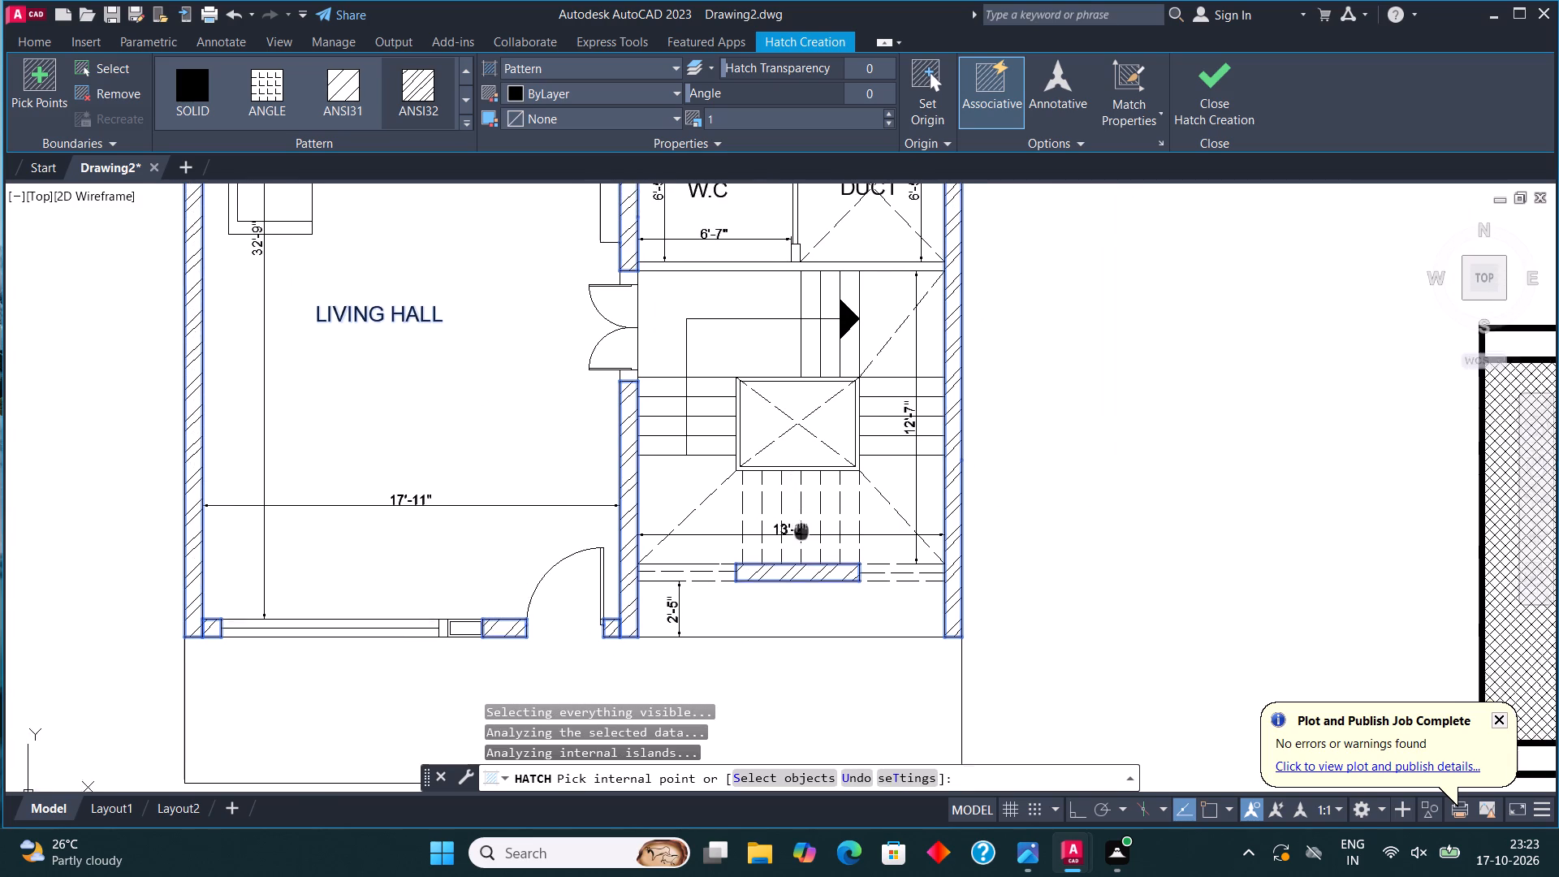
pyautogui.moveTo(802, 533); pyautogui.dragTo(831, 630, button='middle')
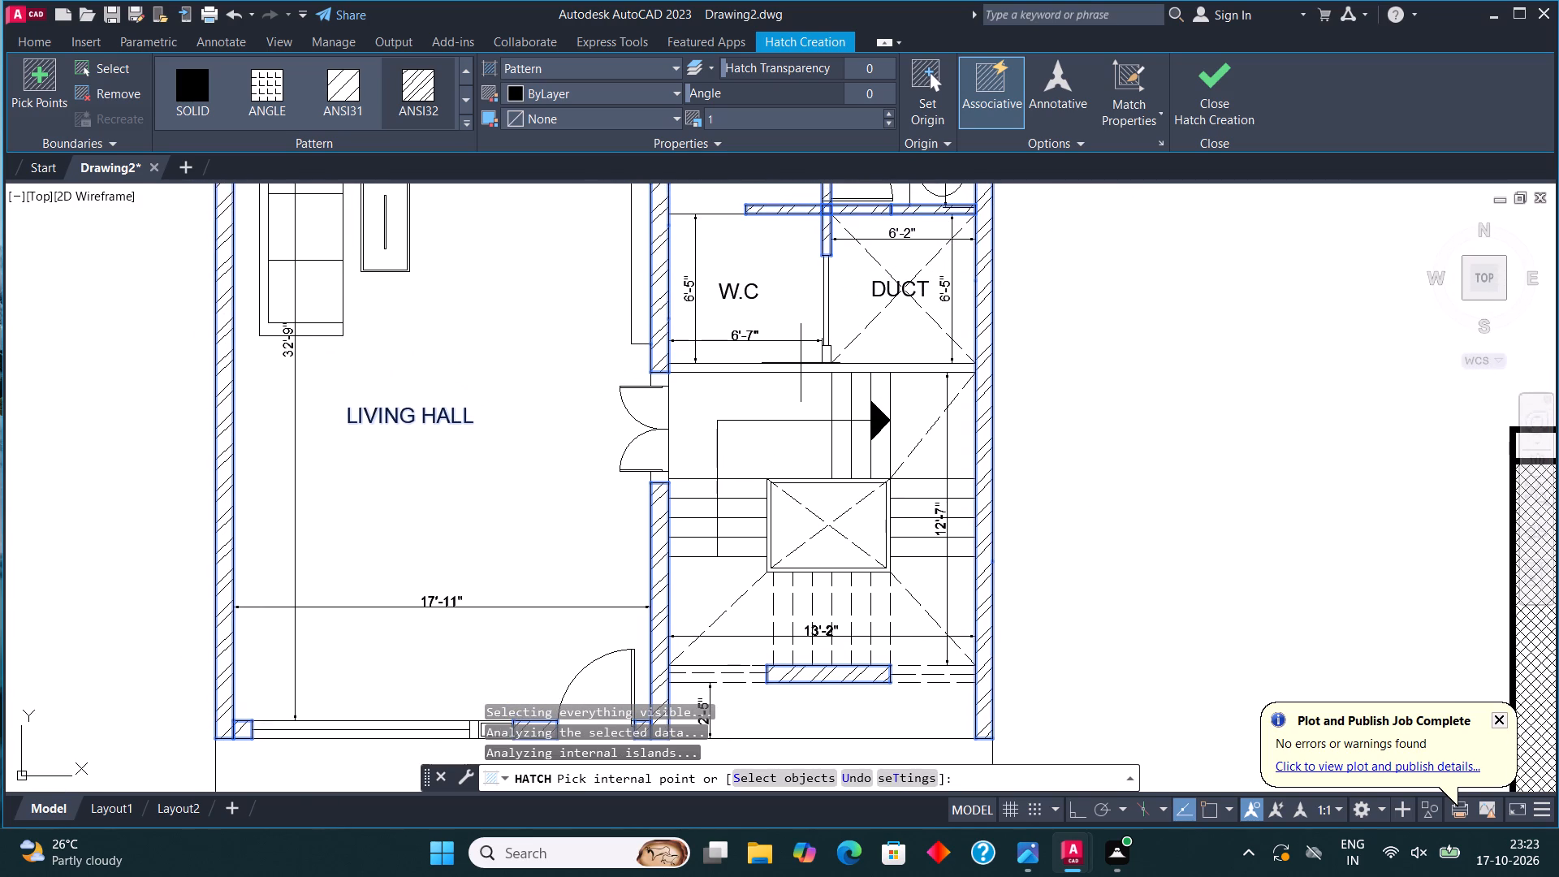
pyautogui.scroll(3, 803, 369)
pyautogui.click(803, 369)
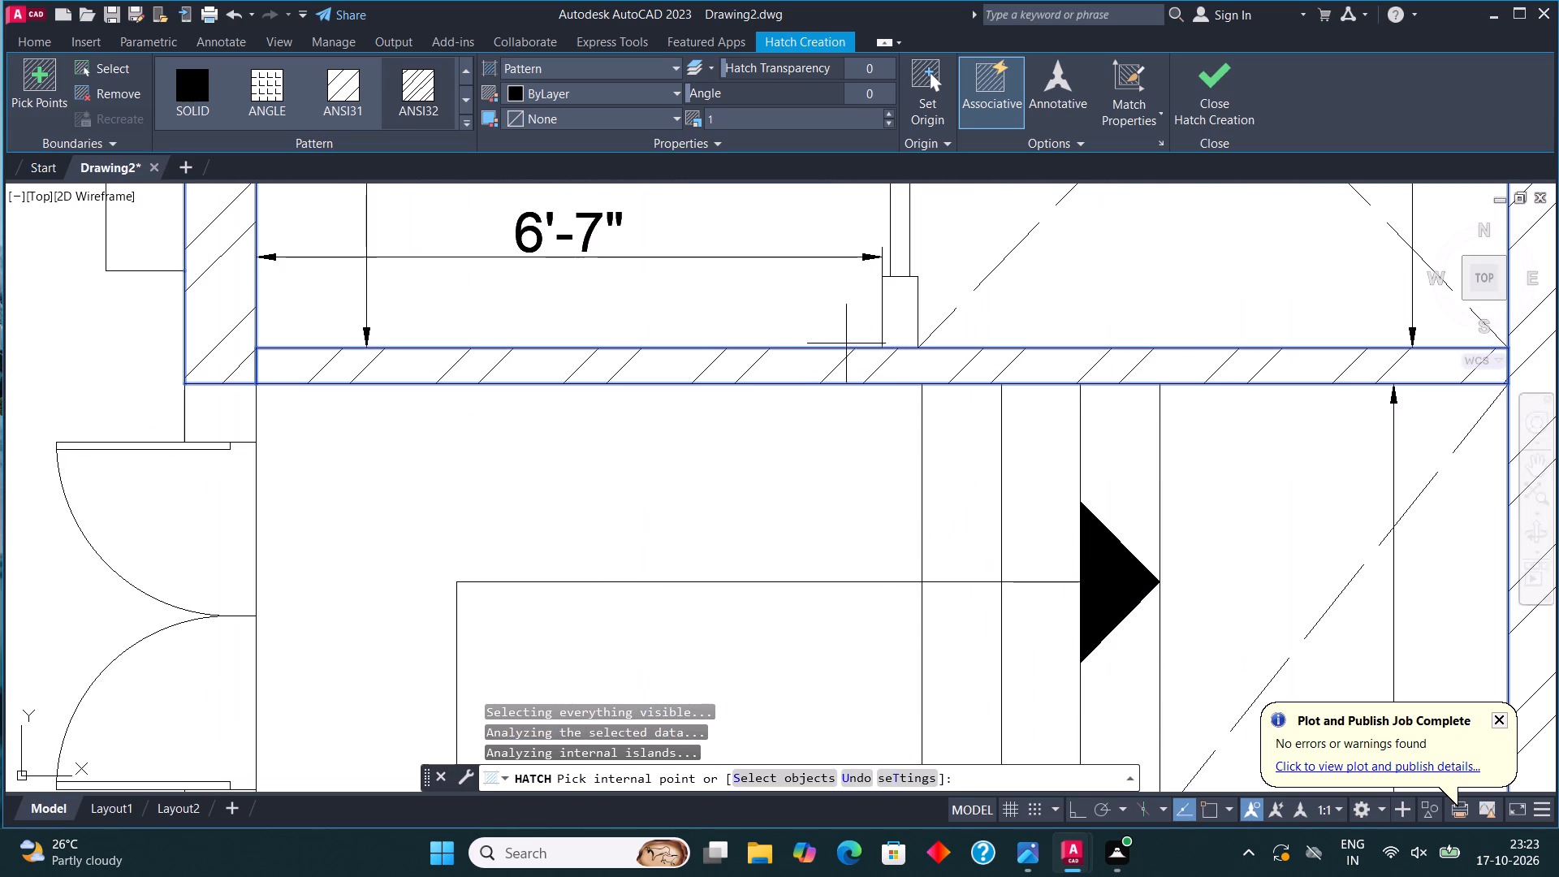
pyautogui.click(889, 313)
pyautogui.scroll(-4, 723, 477)
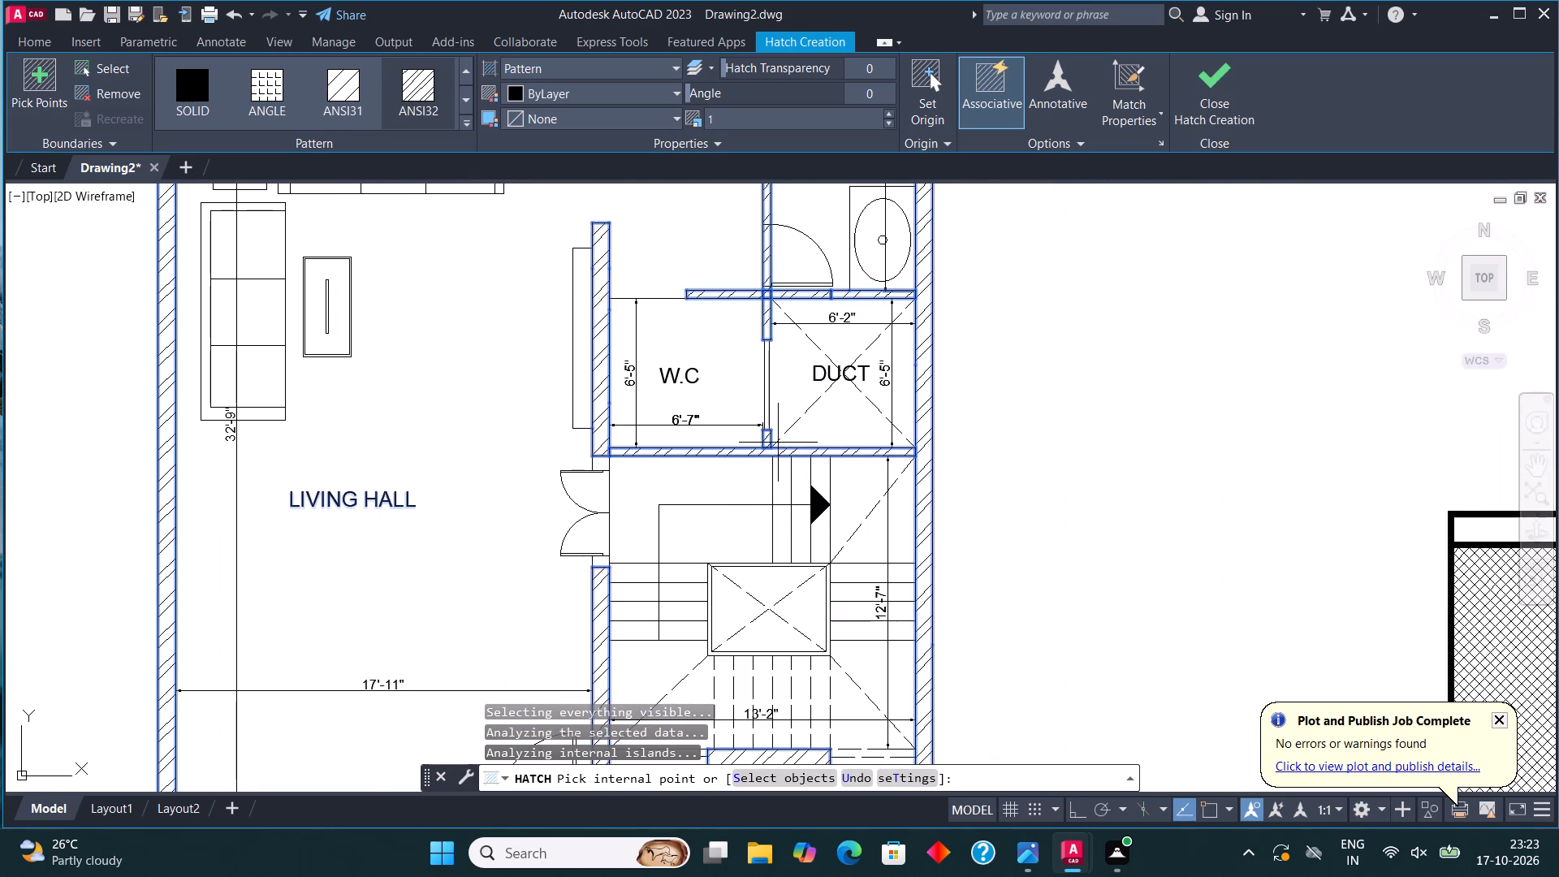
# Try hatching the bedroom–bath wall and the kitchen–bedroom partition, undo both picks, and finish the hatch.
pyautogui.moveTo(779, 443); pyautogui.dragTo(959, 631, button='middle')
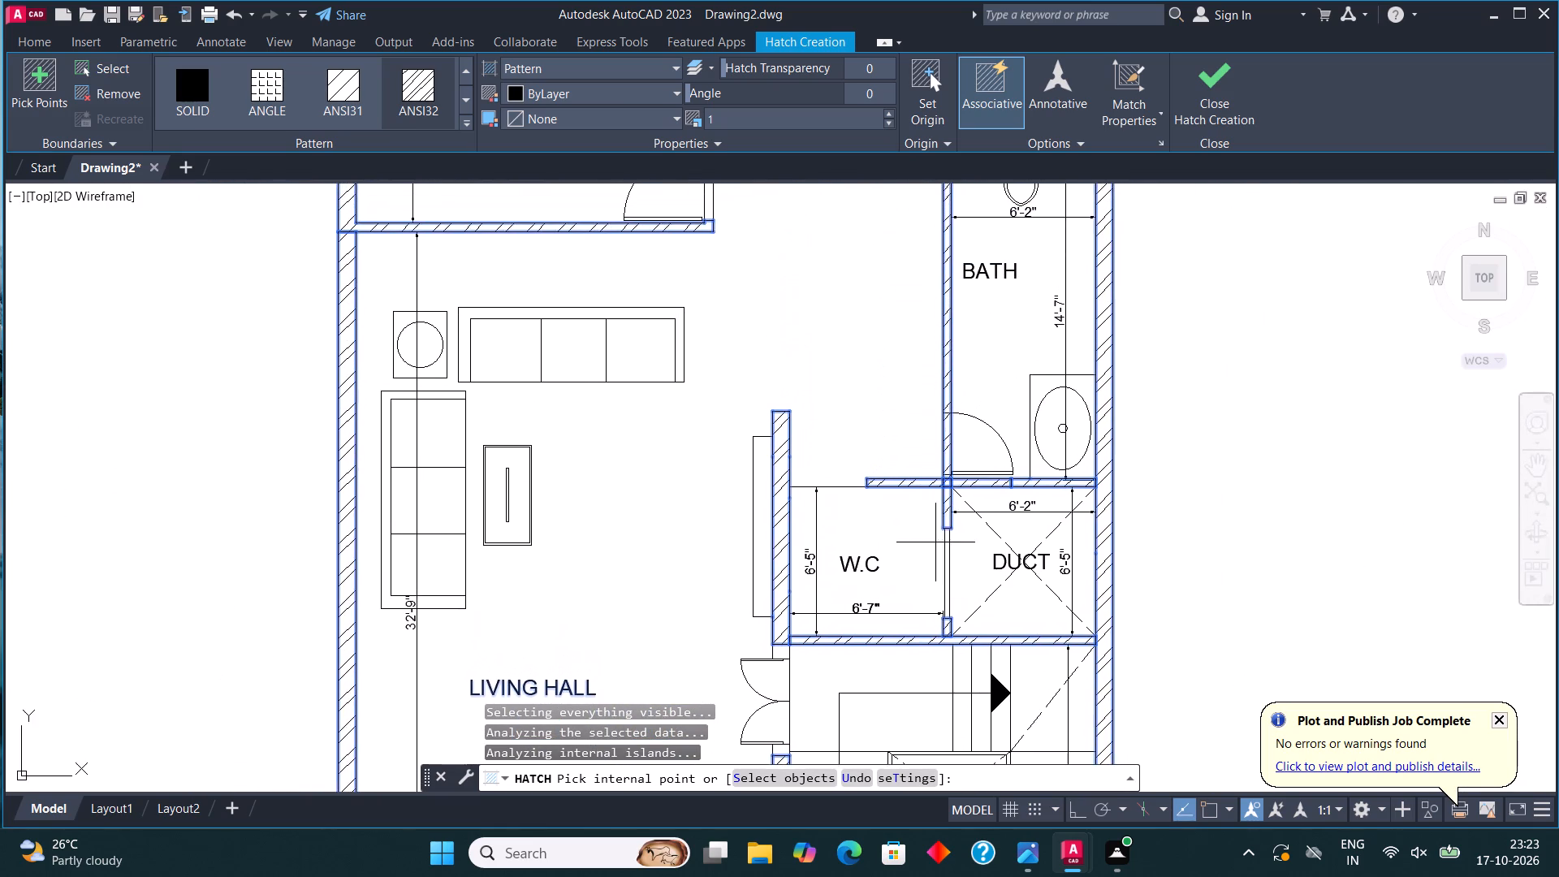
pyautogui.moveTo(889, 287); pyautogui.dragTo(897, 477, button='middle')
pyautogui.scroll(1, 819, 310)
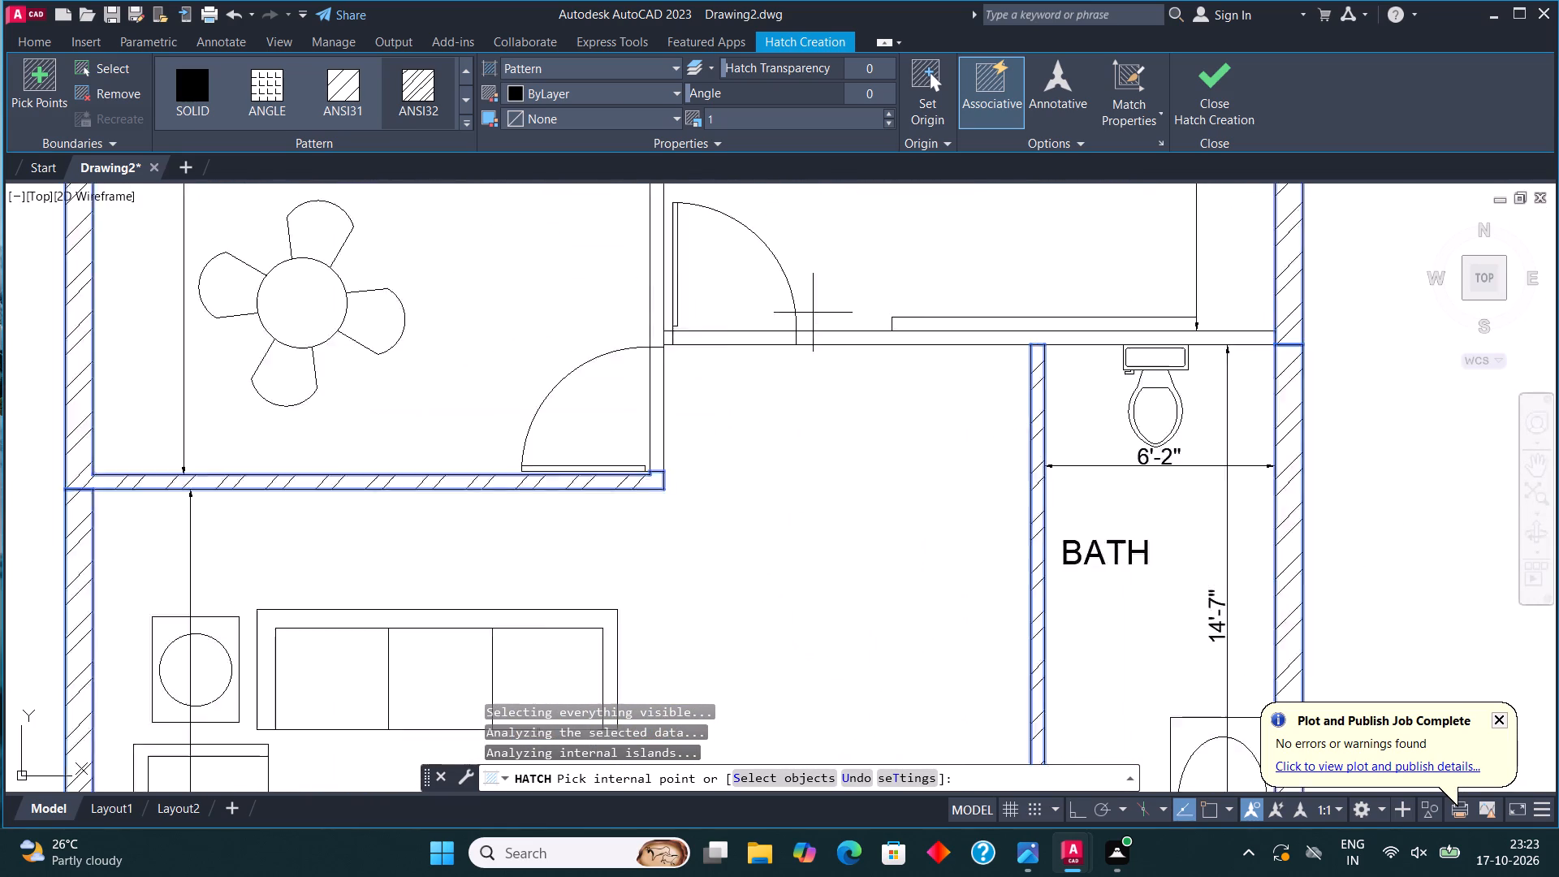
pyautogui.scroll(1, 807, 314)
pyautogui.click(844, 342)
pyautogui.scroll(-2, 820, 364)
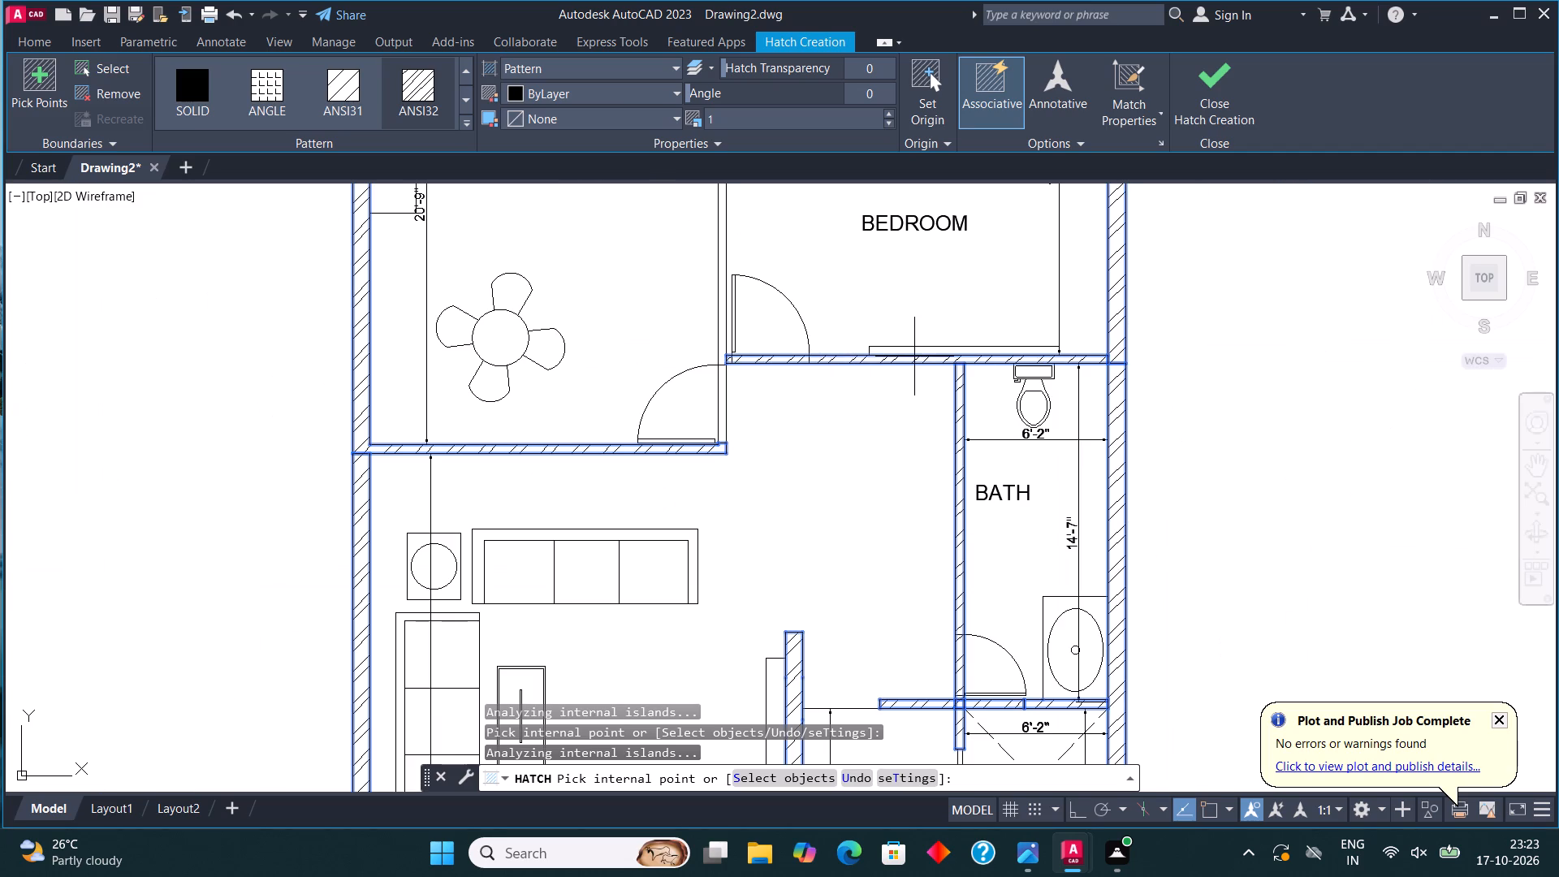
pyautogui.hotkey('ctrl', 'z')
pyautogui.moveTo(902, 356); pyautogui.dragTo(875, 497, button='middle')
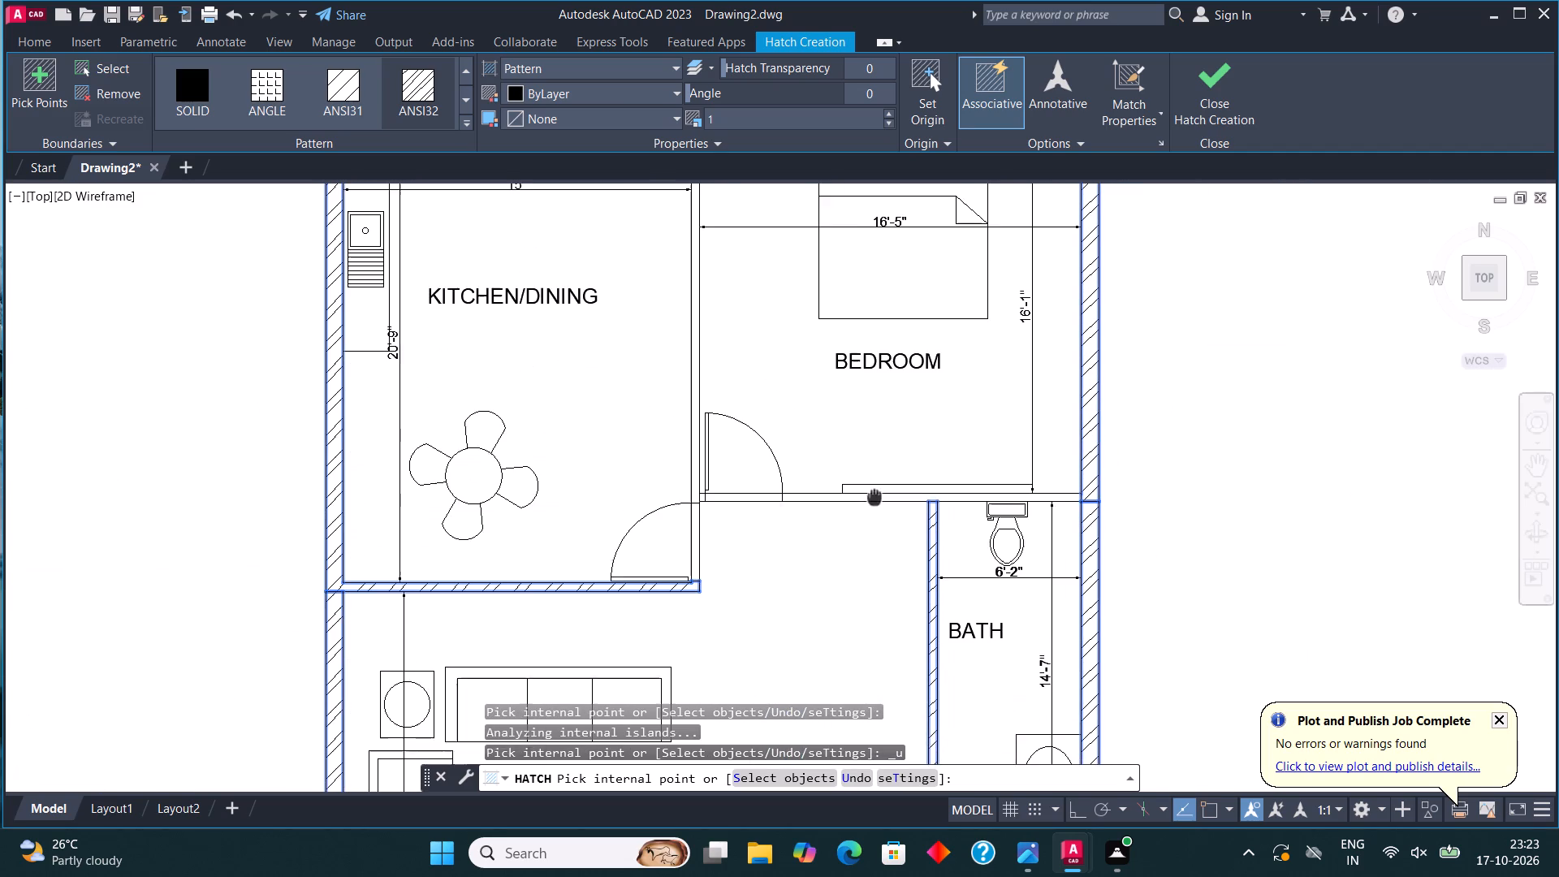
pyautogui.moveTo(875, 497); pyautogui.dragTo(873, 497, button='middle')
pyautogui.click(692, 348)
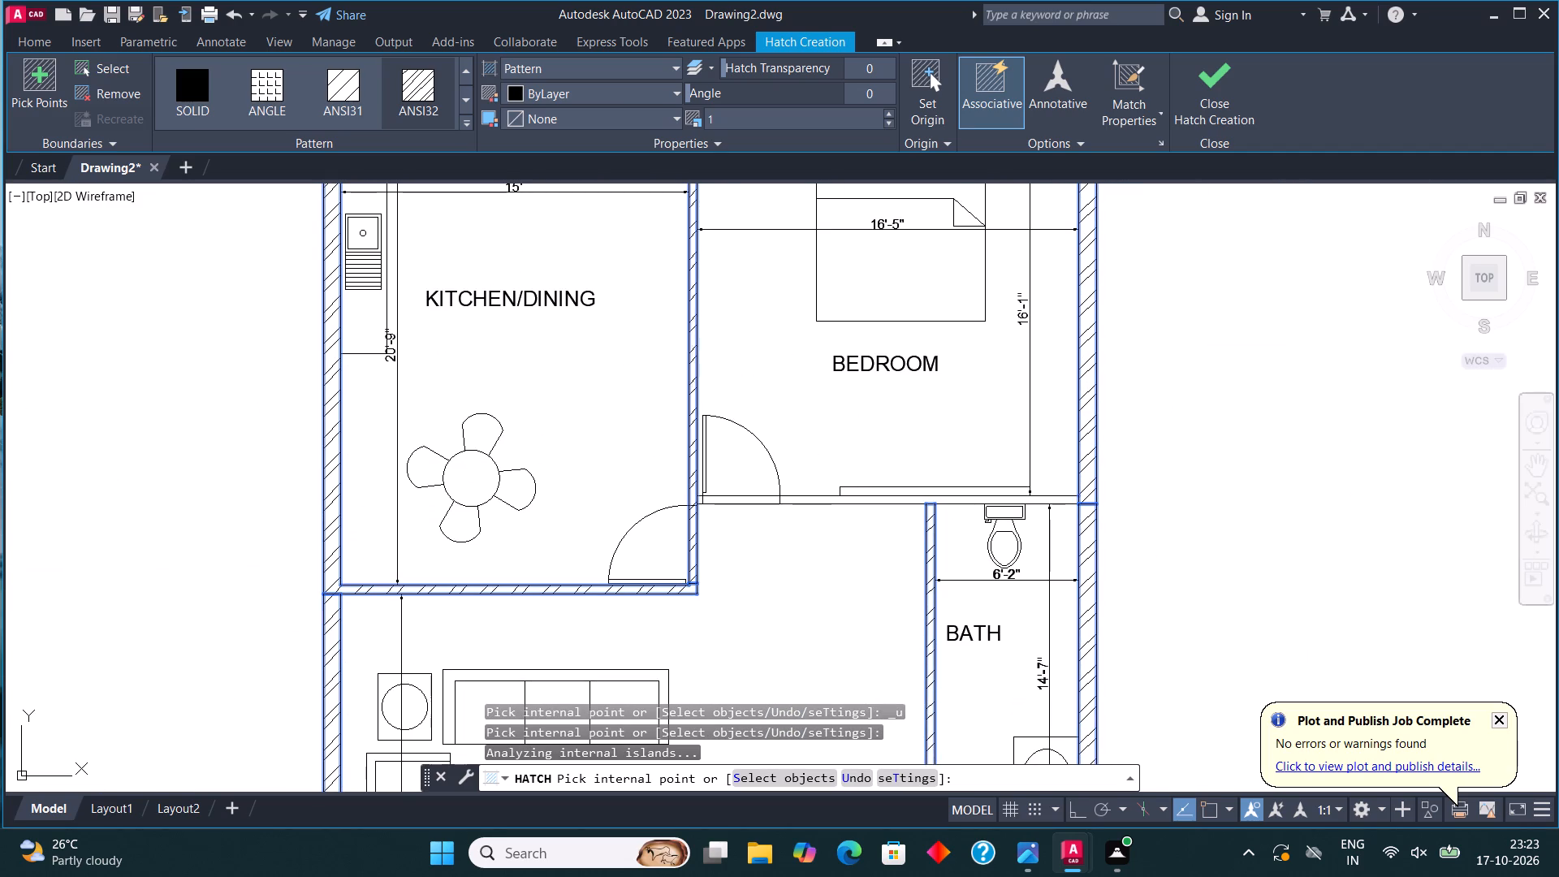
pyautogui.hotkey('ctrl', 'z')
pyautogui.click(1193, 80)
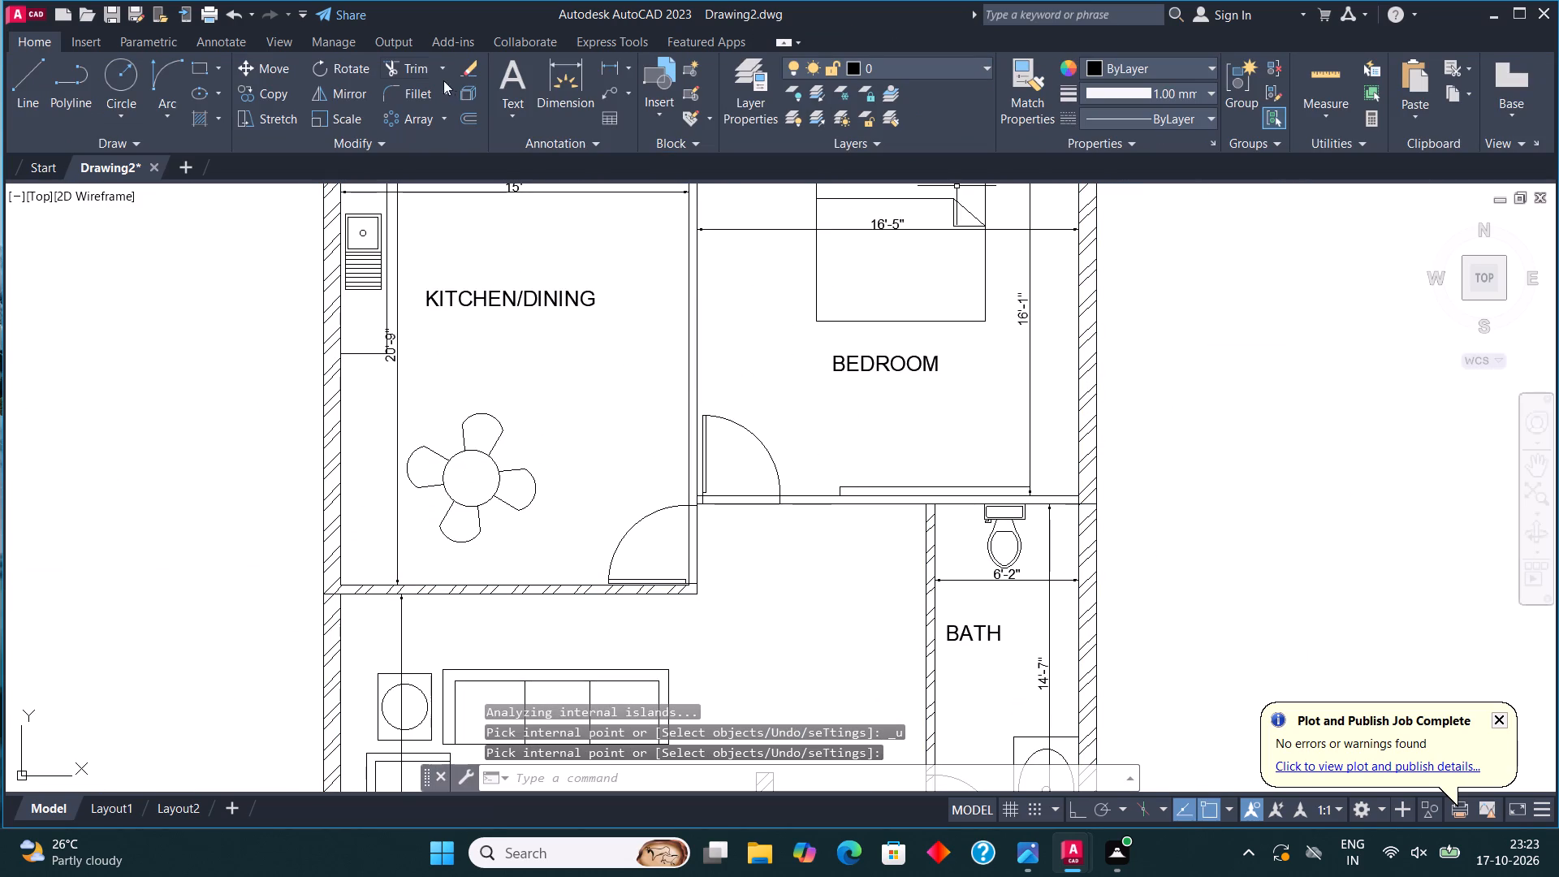
# Trim the wall lines crossing the kitchen/dining and bedroom door openings.
pyautogui.click(415, 75)
pyautogui.click(685, 531)
pyautogui.click(697, 534)
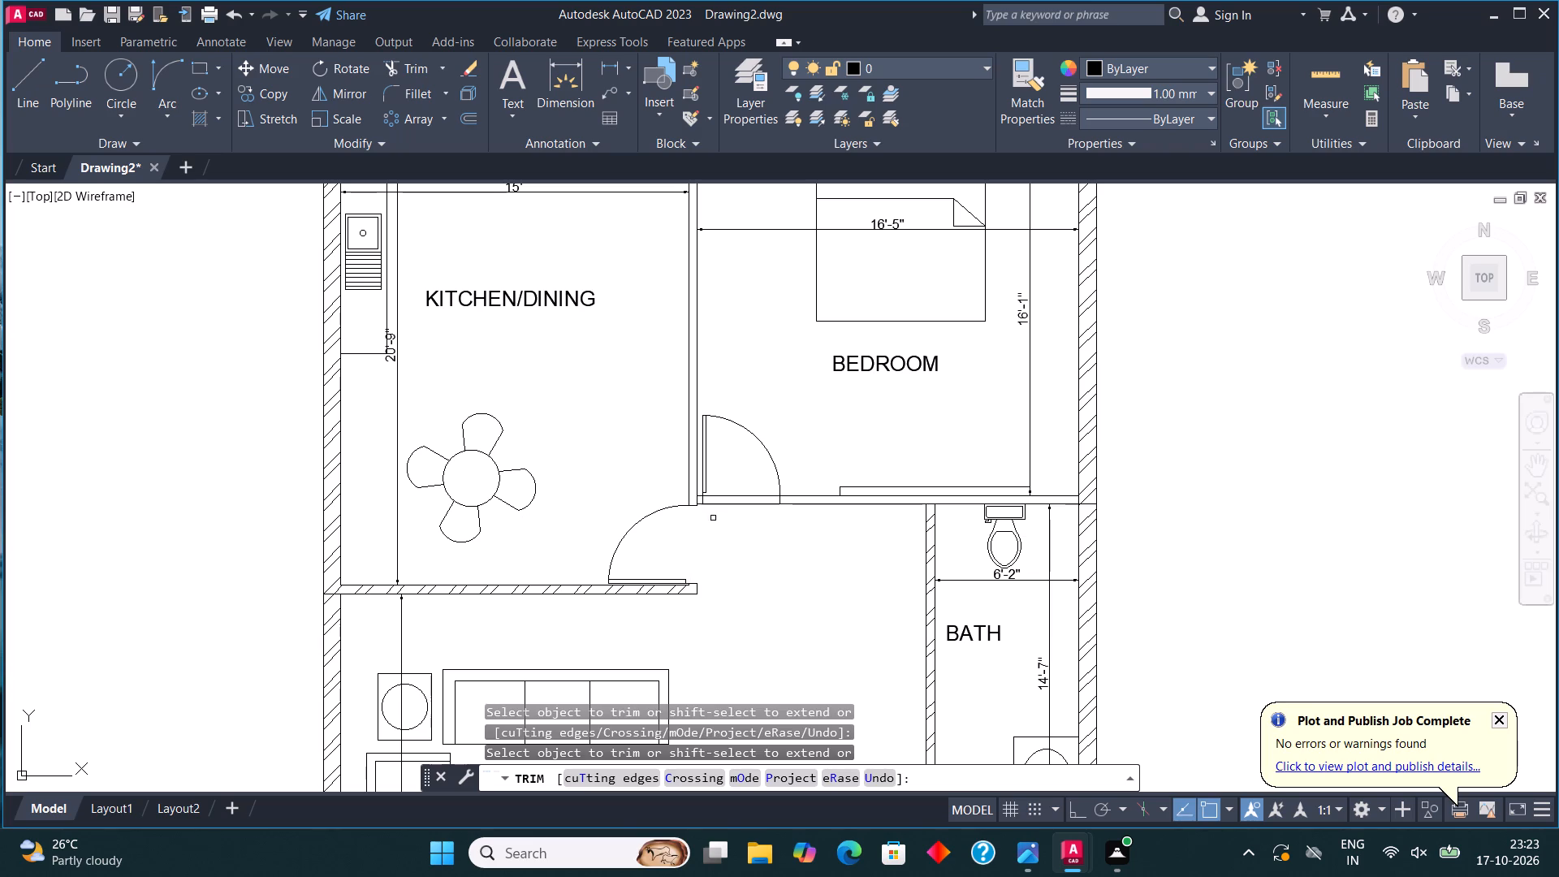
pyautogui.moveTo(728, 469); pyautogui.dragTo(728, 479)
pyautogui.click(728, 581)
# Trim the partition wall lines crossing the bath door opening and end the Trim command.
pyautogui.scroll(-1, 730, 574)
pyautogui.moveTo(754, 525); pyautogui.dragTo(735, 357, button='middle')
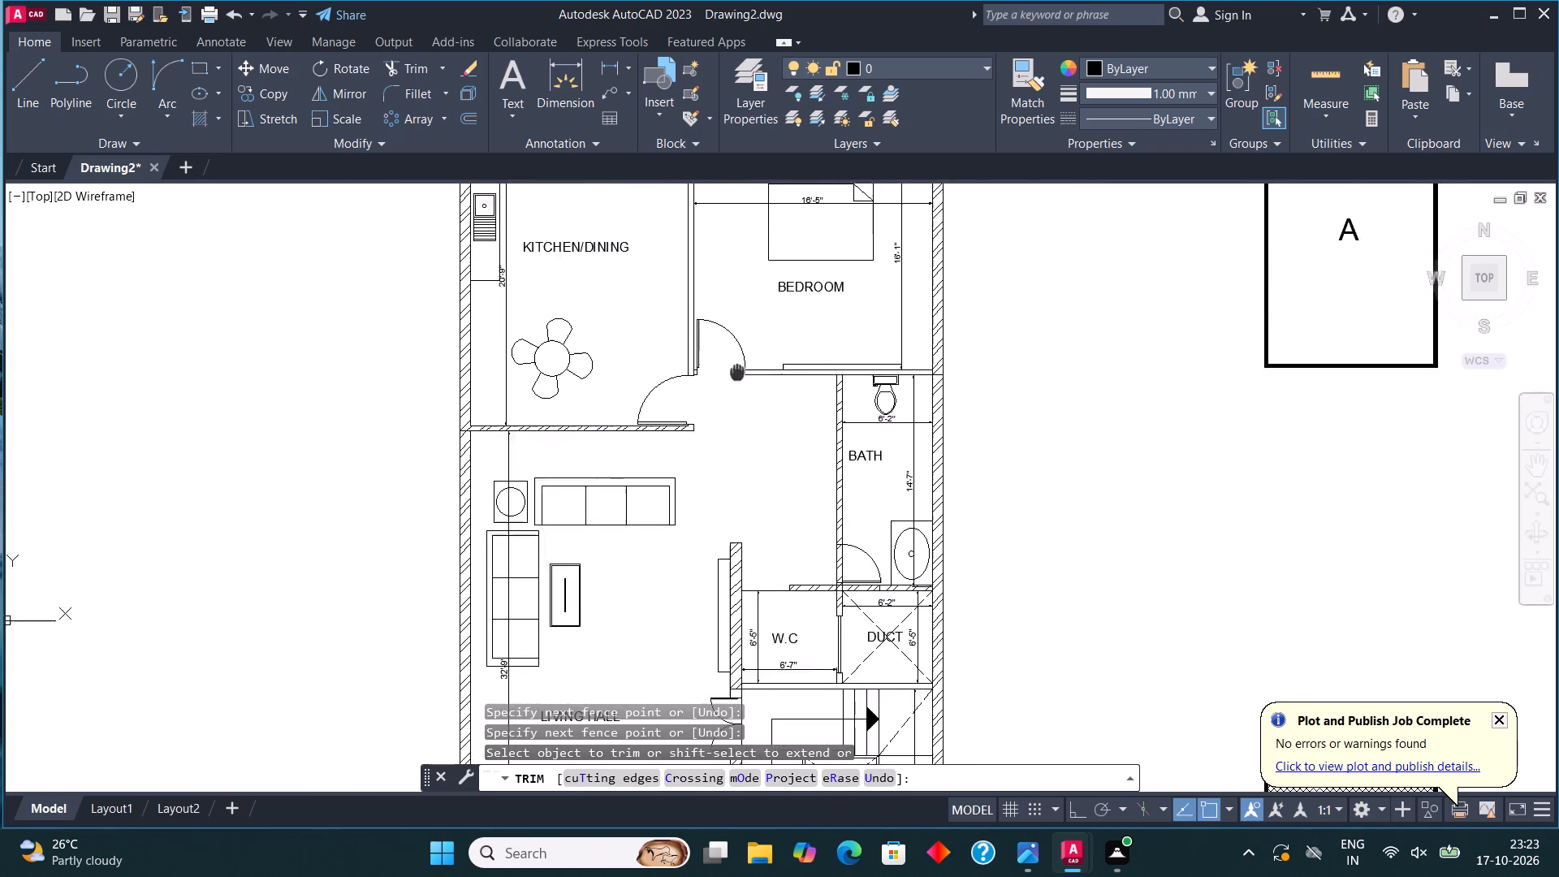
pyautogui.moveTo(735, 357); pyautogui.dragTo(729, 306, button='middle')
pyautogui.scroll(2, 834, 507)
pyautogui.moveTo(851, 487); pyautogui.dragTo(806, 482)
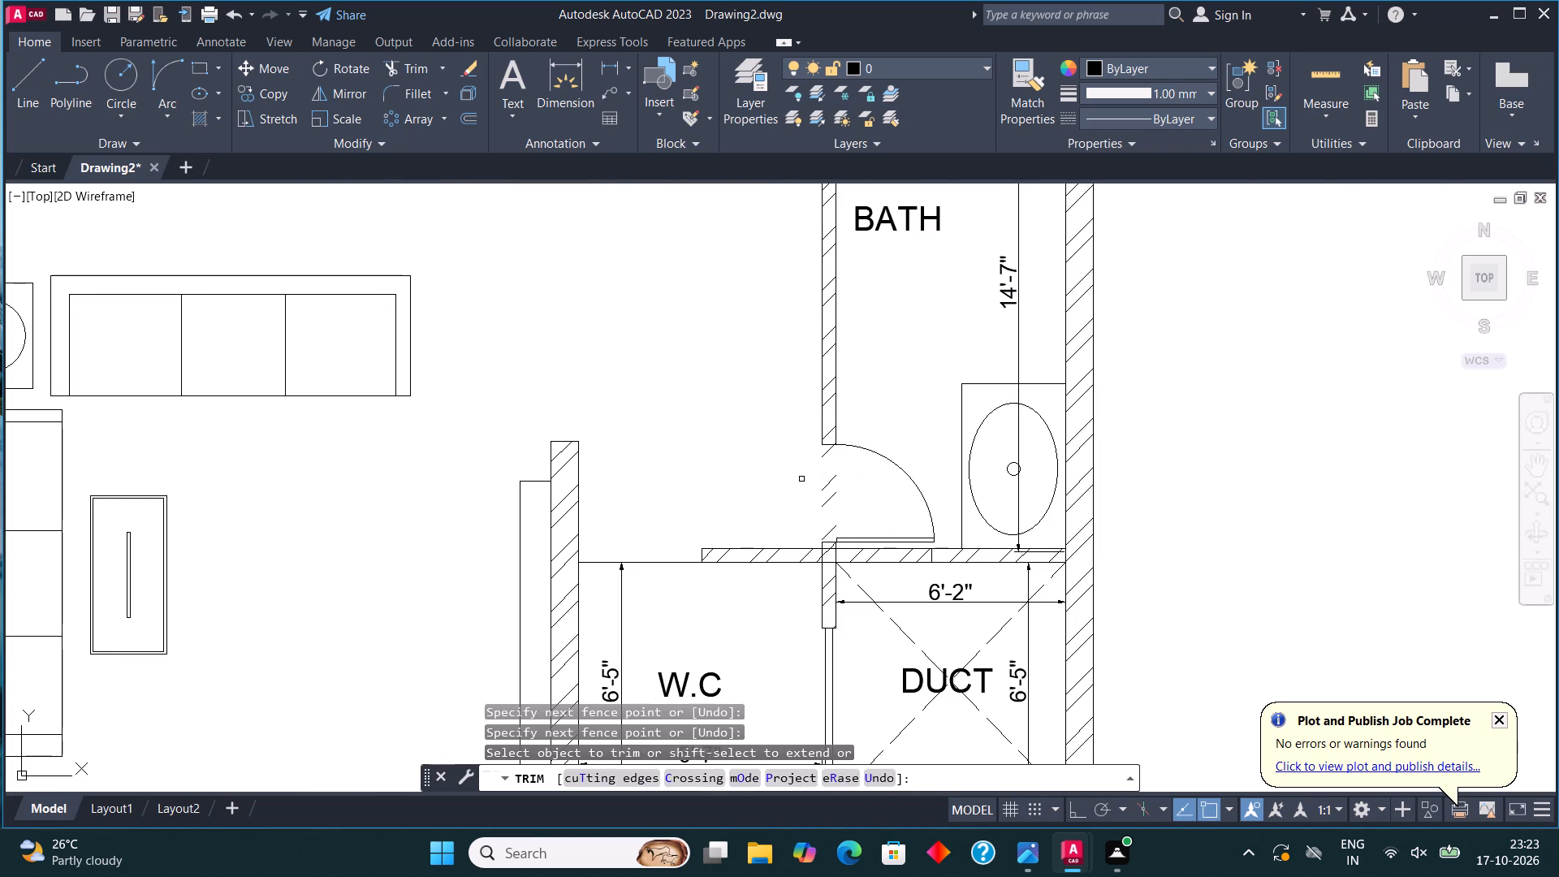
pyautogui.click(832, 477)
pyautogui.scroll(-3, 736, 358)
pyautogui.scroll(3, 729, 434)
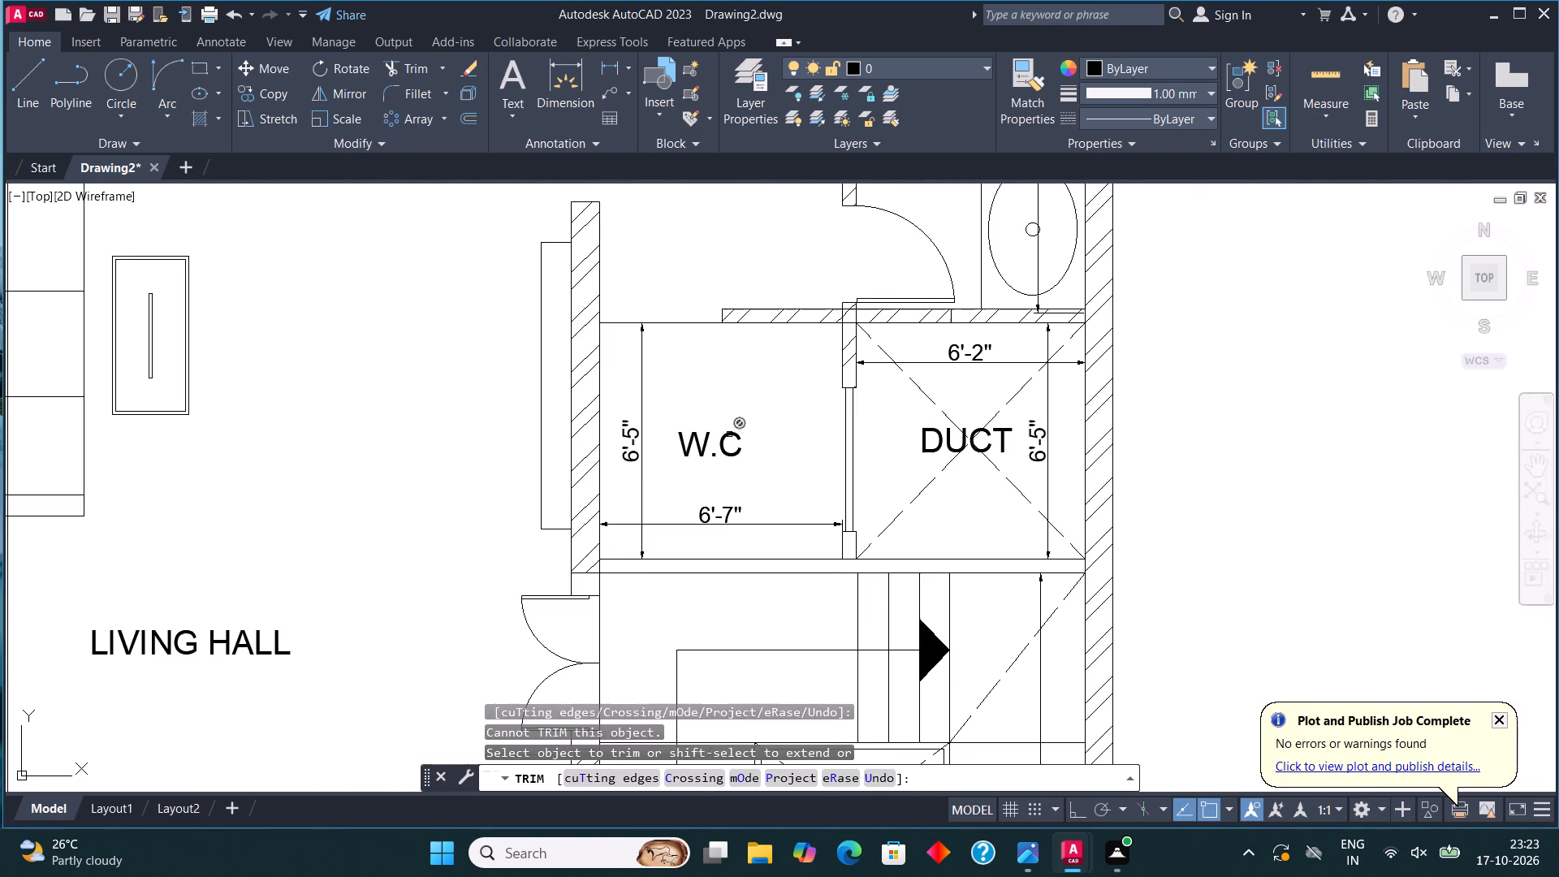
pyautogui.scroll(-3, 729, 437)
pyautogui.moveTo(728, 513); pyautogui.dragTo(739, 520, button='middle')
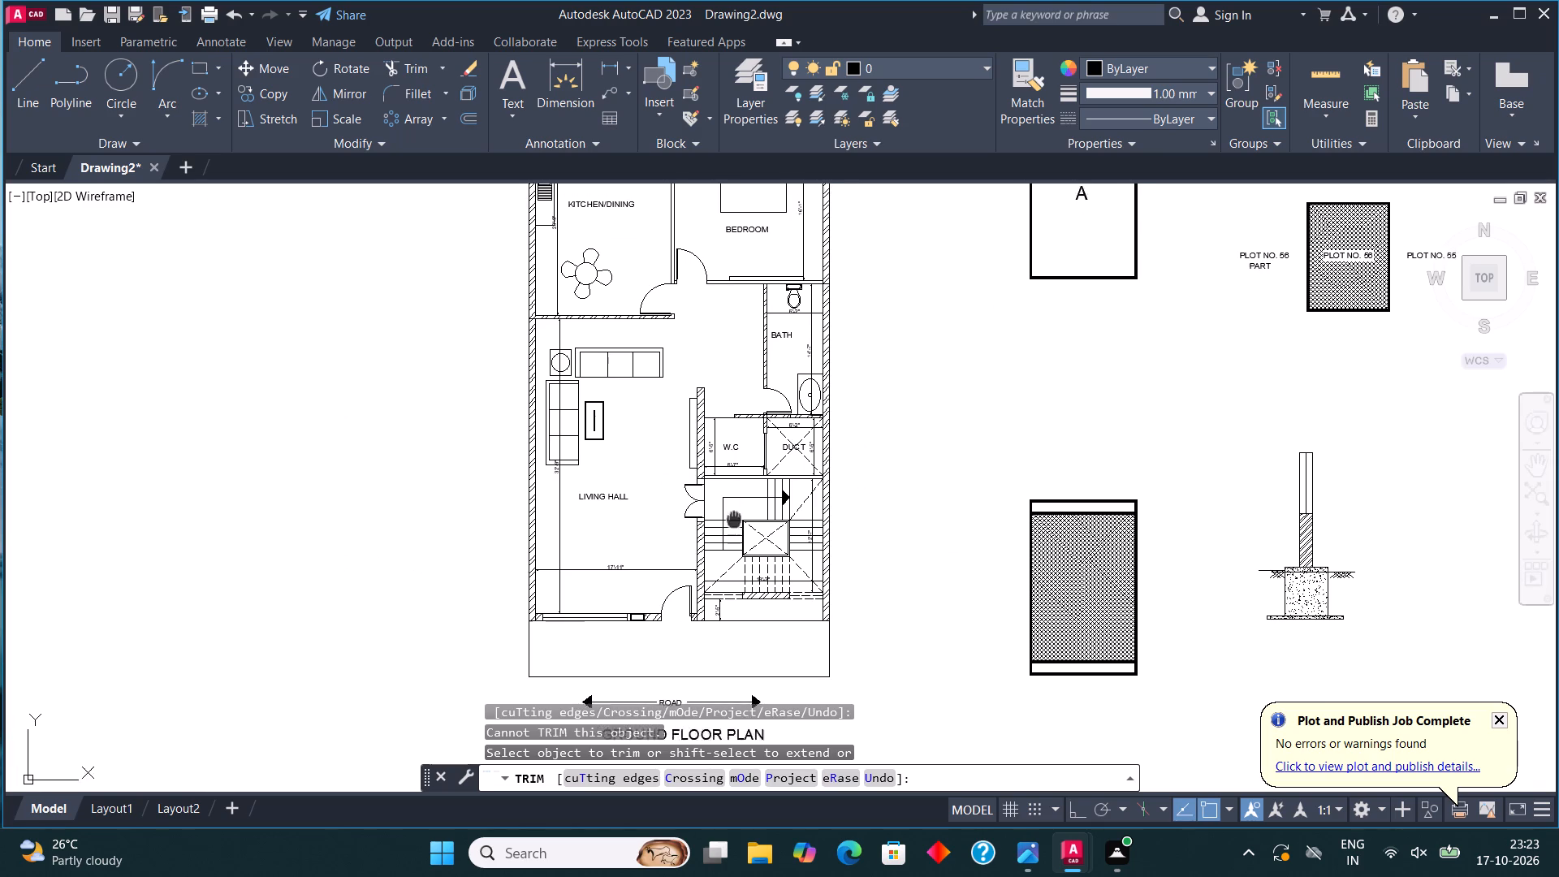
pyautogui.moveTo(739, 520); pyautogui.dragTo(743, 682, button='middle')
pyautogui.moveTo(740, 490); pyautogui.dragTo(848, 555, button='middle')
pyautogui.scroll(2, 820, 525)
pyautogui.press('Escape')
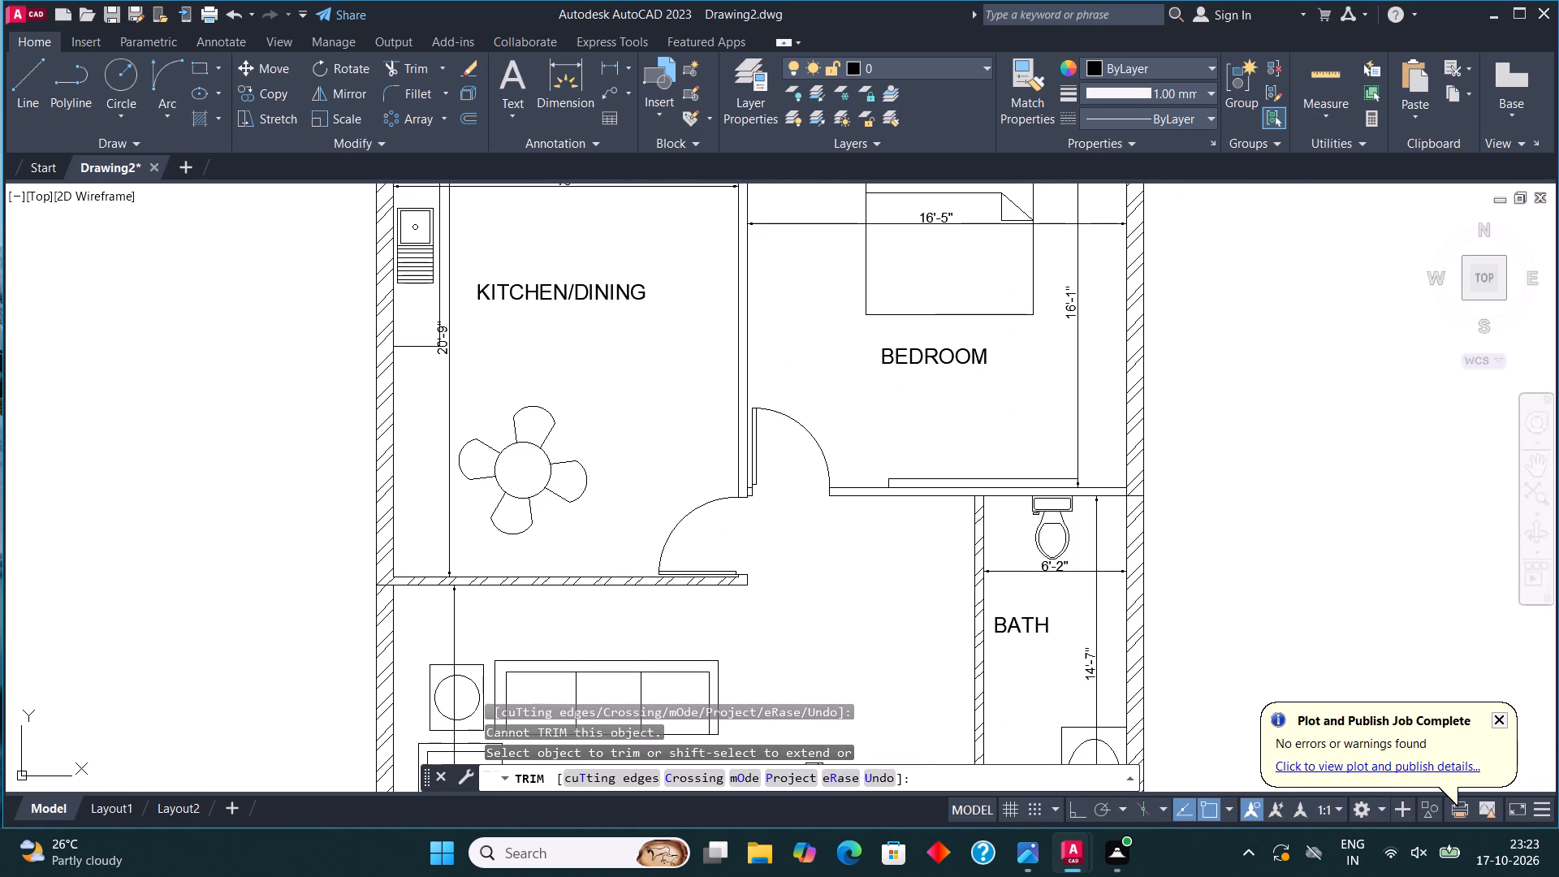
# Hatch the wall between the bedroom and bath, from the bedroom door to the outer wall, with the diagonal pattern.
pyautogui.press('h')
pyautogui.press('Return')
pyautogui.scroll(1, 875, 495)
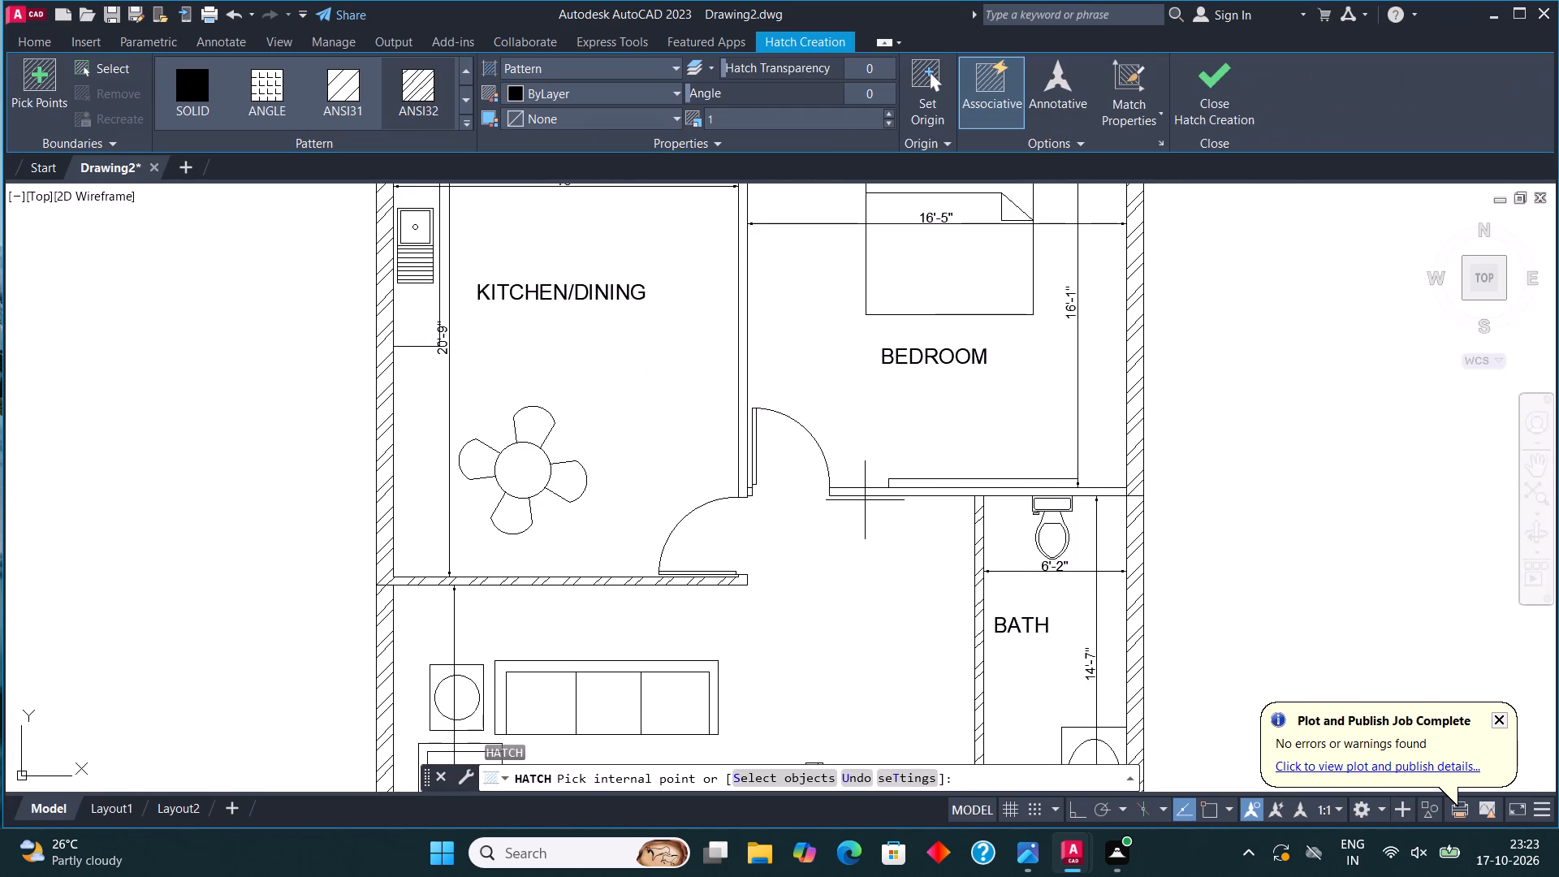
pyautogui.scroll(1, 871, 497)
pyautogui.click(875, 491)
pyautogui.scroll(-2, 879, 506)
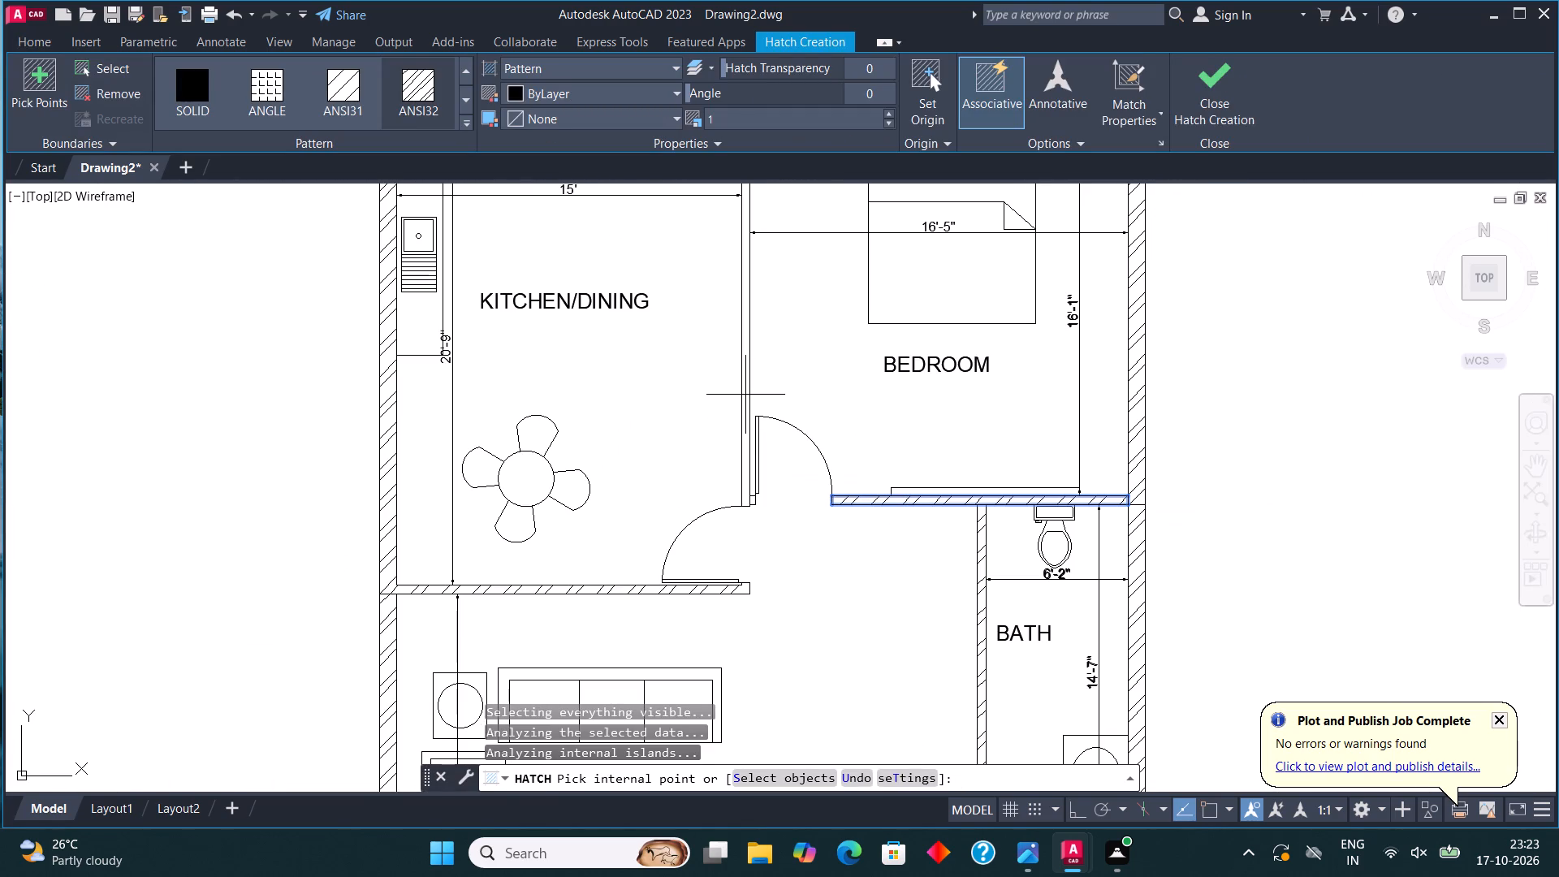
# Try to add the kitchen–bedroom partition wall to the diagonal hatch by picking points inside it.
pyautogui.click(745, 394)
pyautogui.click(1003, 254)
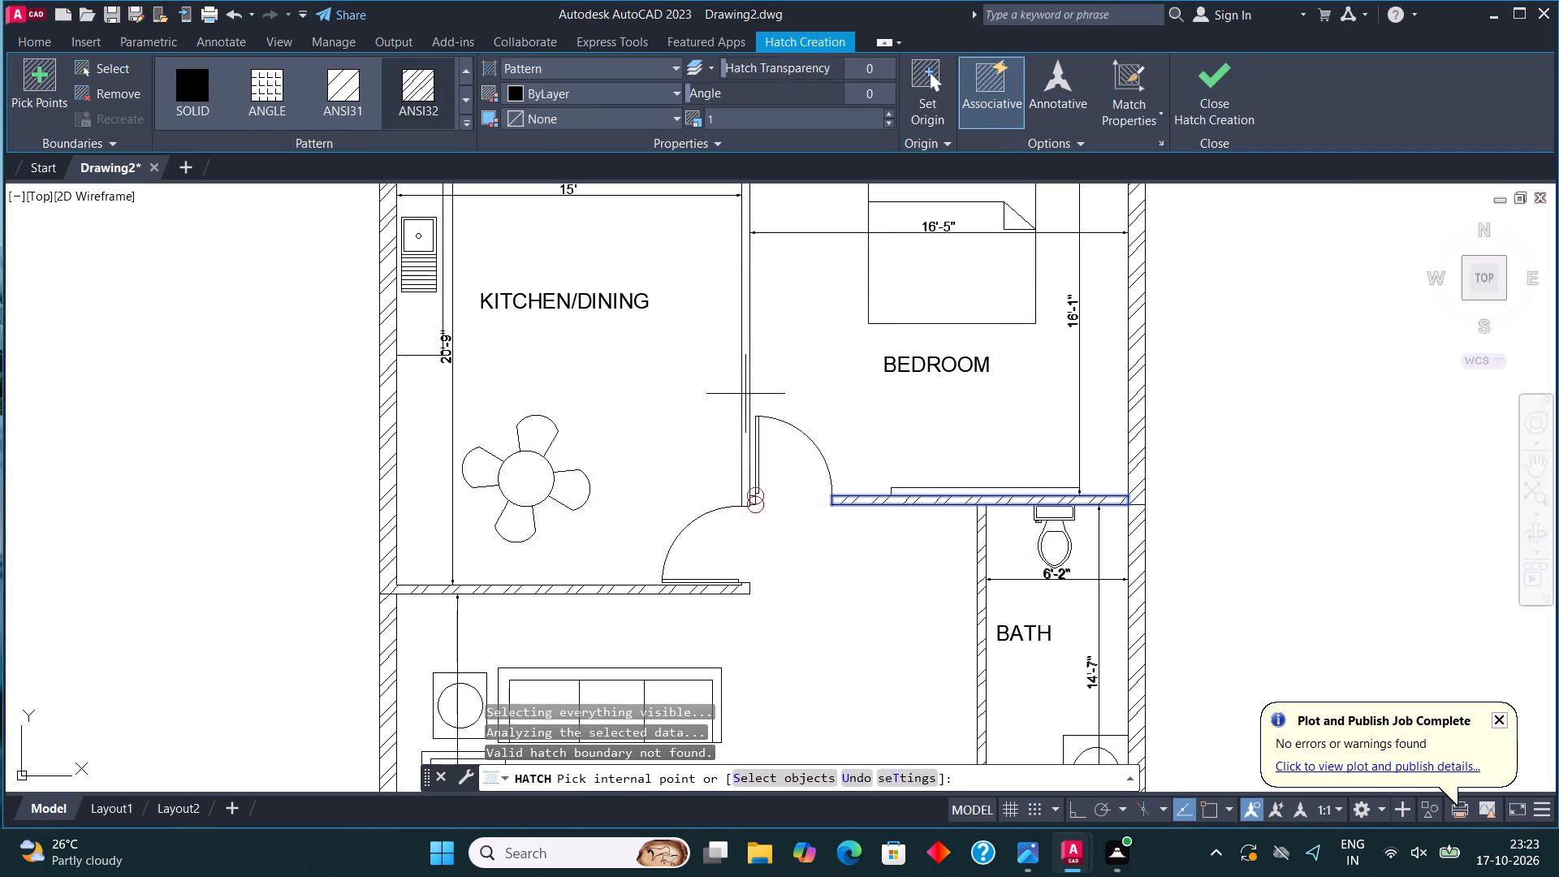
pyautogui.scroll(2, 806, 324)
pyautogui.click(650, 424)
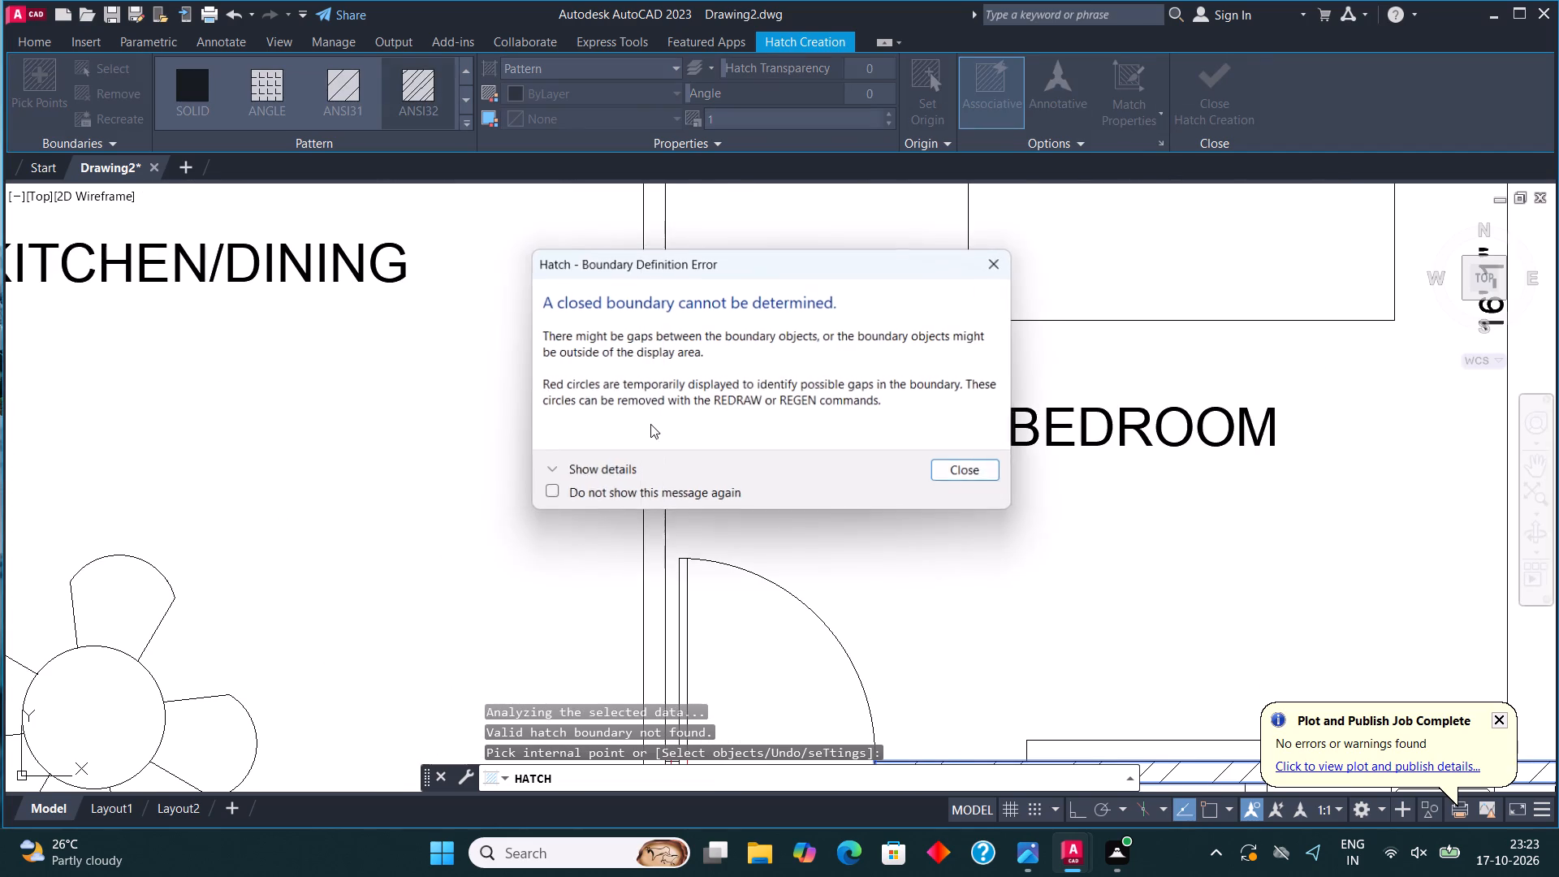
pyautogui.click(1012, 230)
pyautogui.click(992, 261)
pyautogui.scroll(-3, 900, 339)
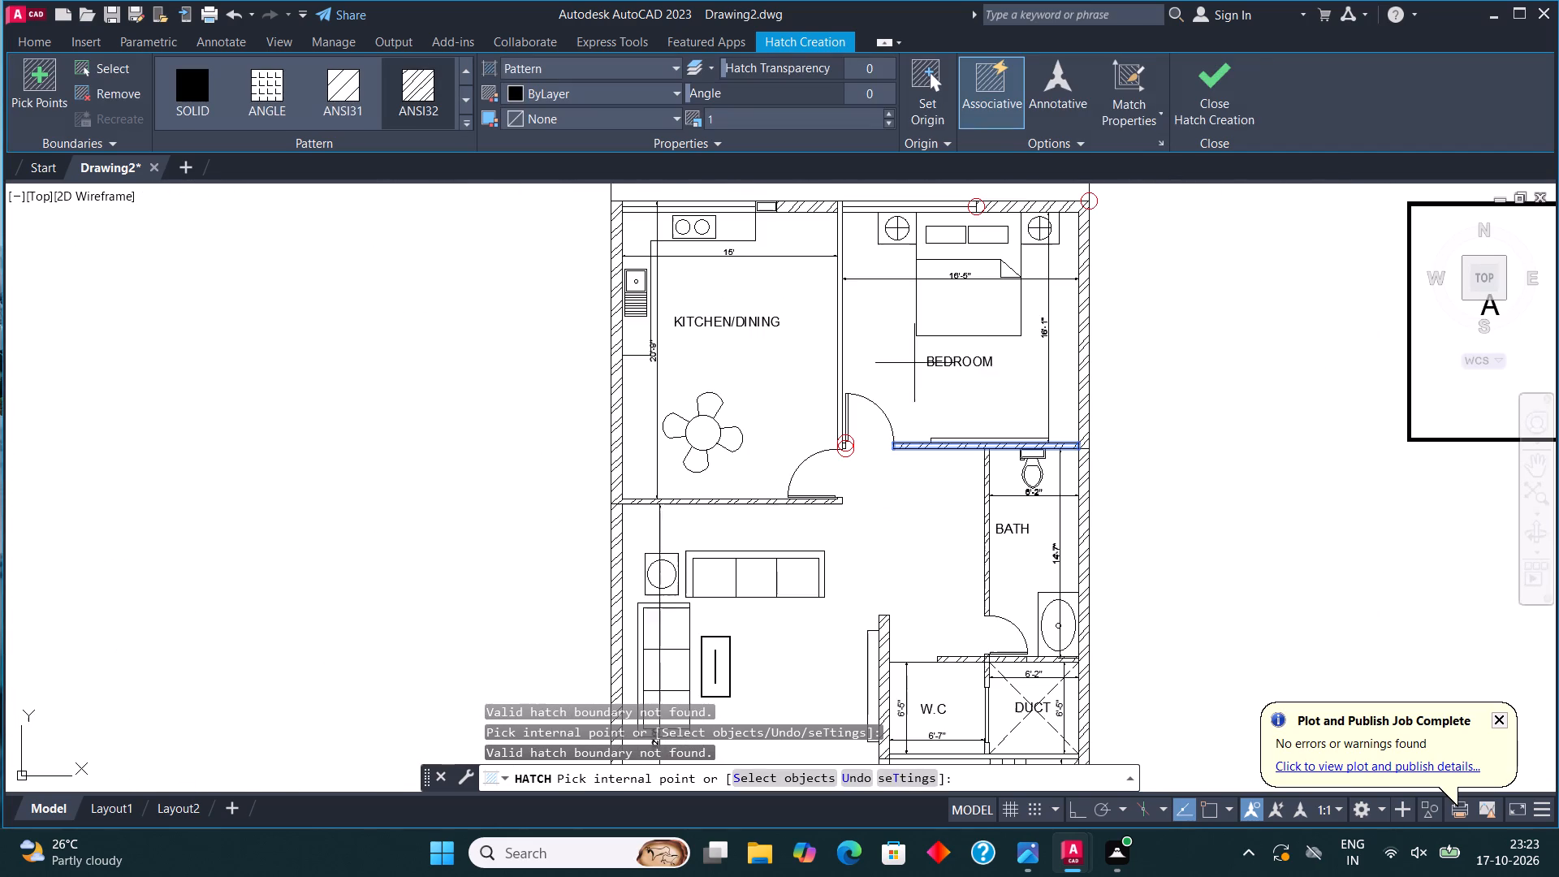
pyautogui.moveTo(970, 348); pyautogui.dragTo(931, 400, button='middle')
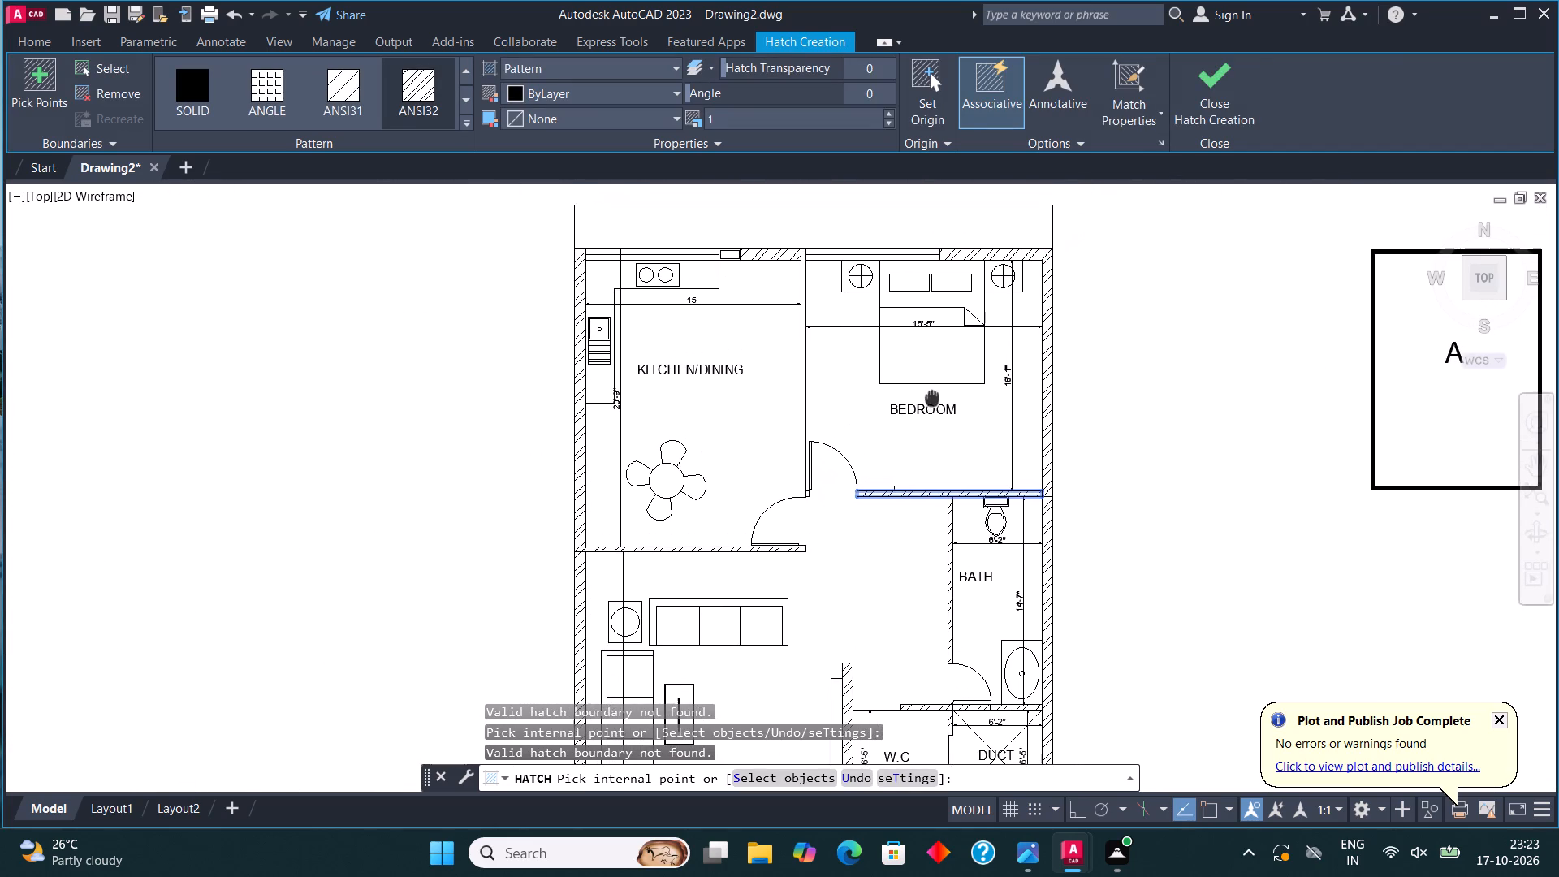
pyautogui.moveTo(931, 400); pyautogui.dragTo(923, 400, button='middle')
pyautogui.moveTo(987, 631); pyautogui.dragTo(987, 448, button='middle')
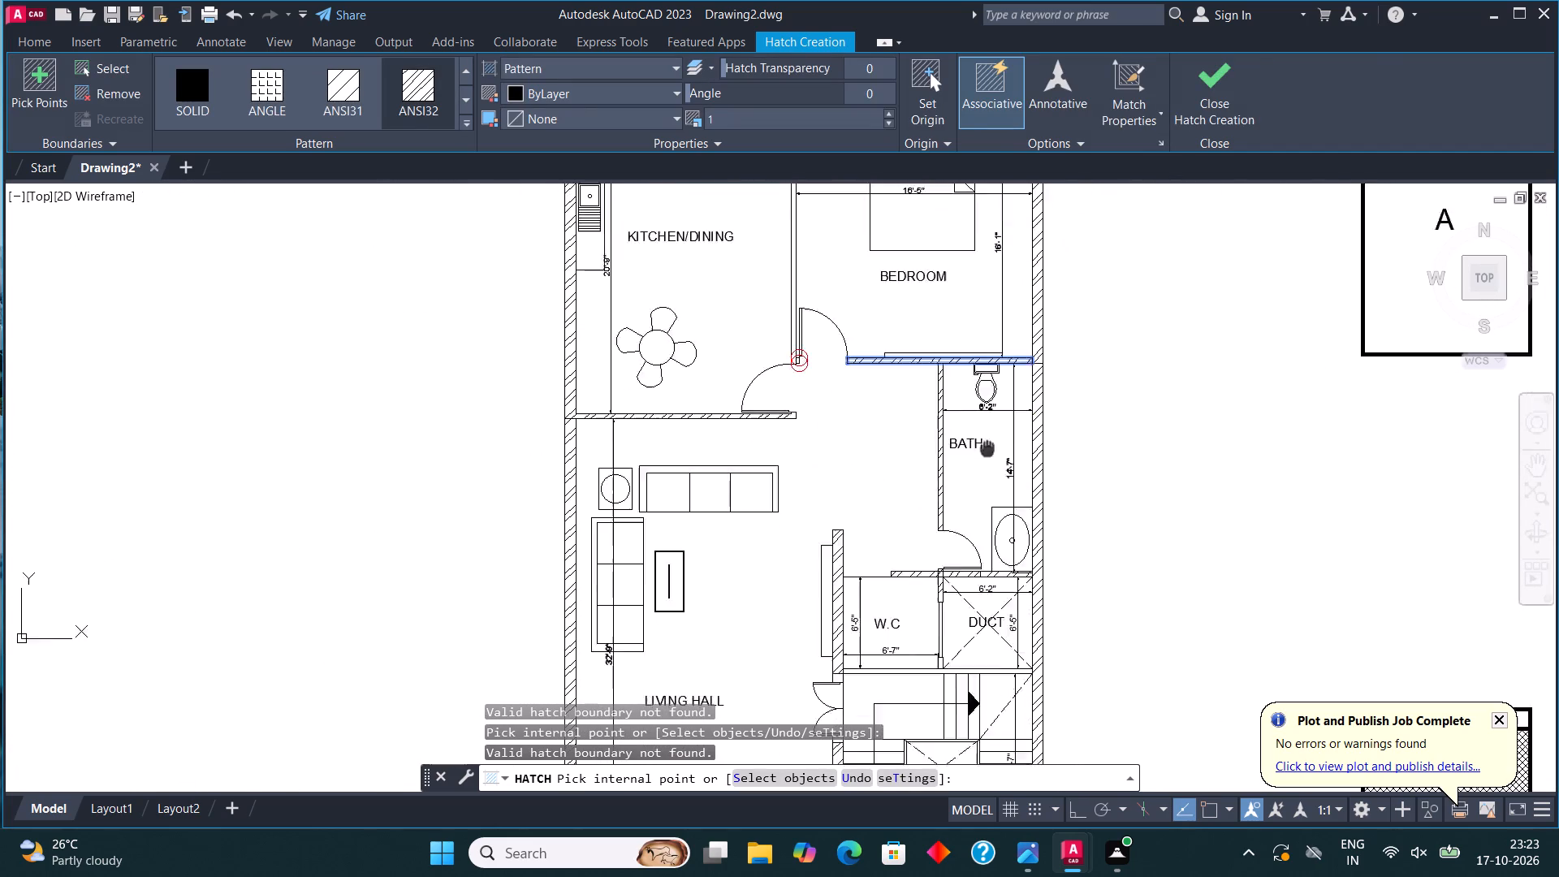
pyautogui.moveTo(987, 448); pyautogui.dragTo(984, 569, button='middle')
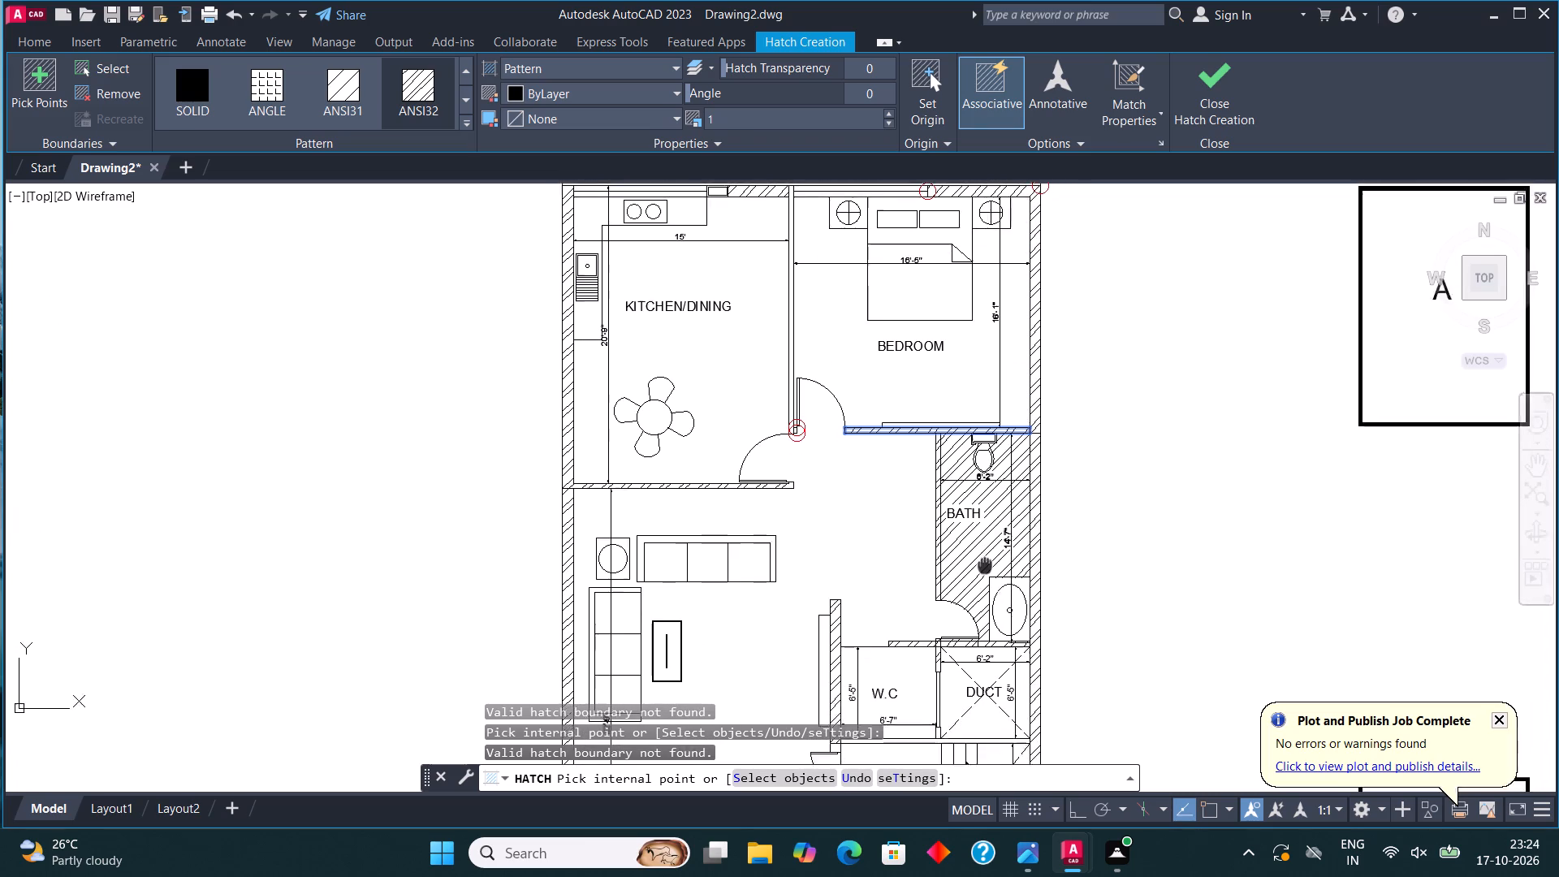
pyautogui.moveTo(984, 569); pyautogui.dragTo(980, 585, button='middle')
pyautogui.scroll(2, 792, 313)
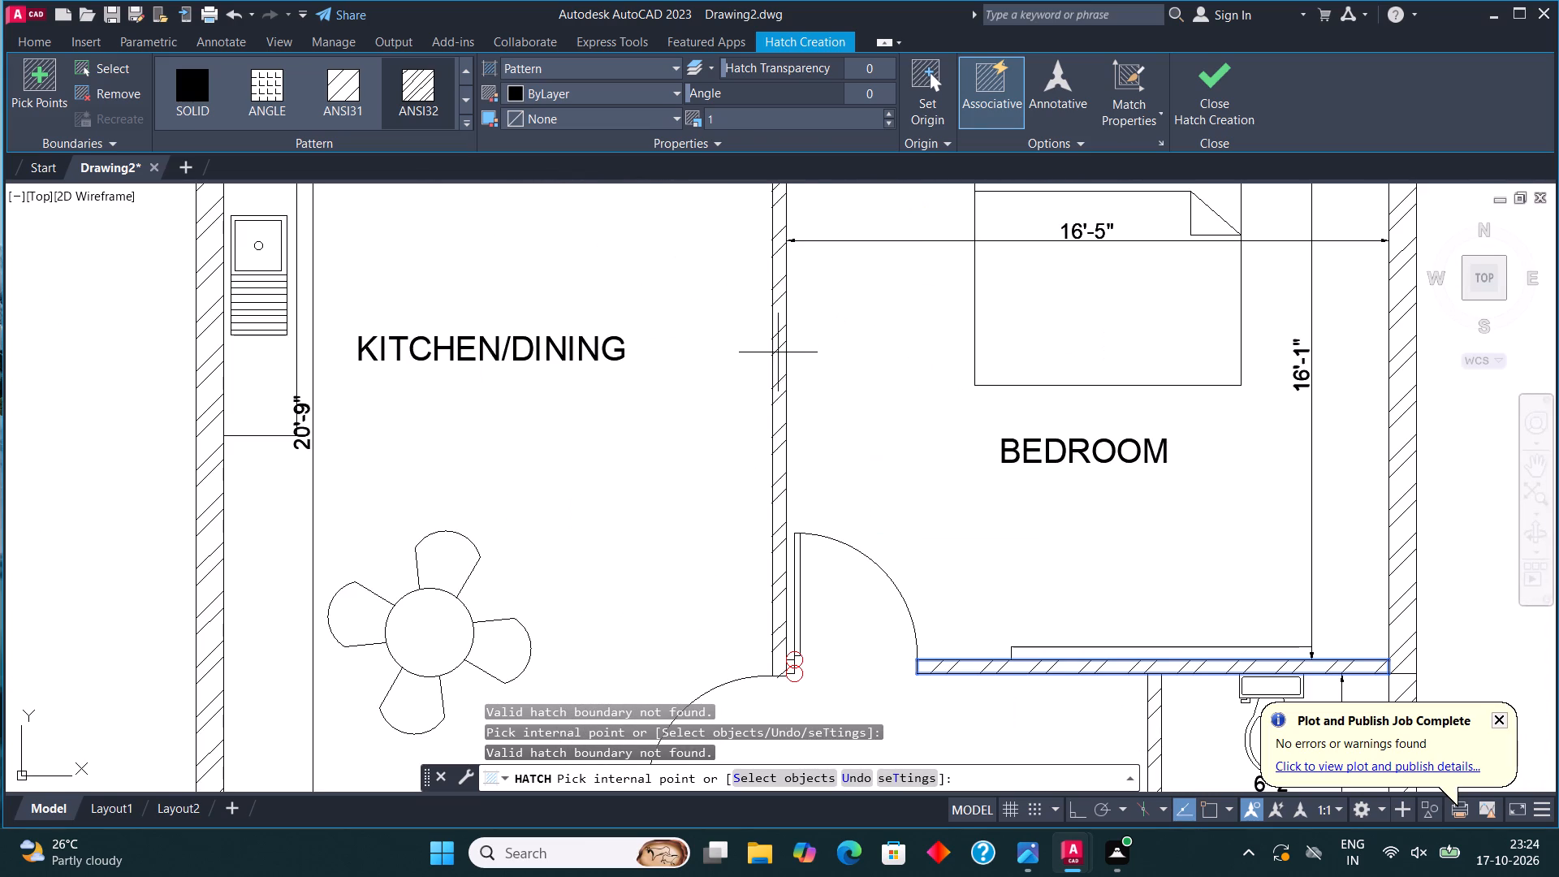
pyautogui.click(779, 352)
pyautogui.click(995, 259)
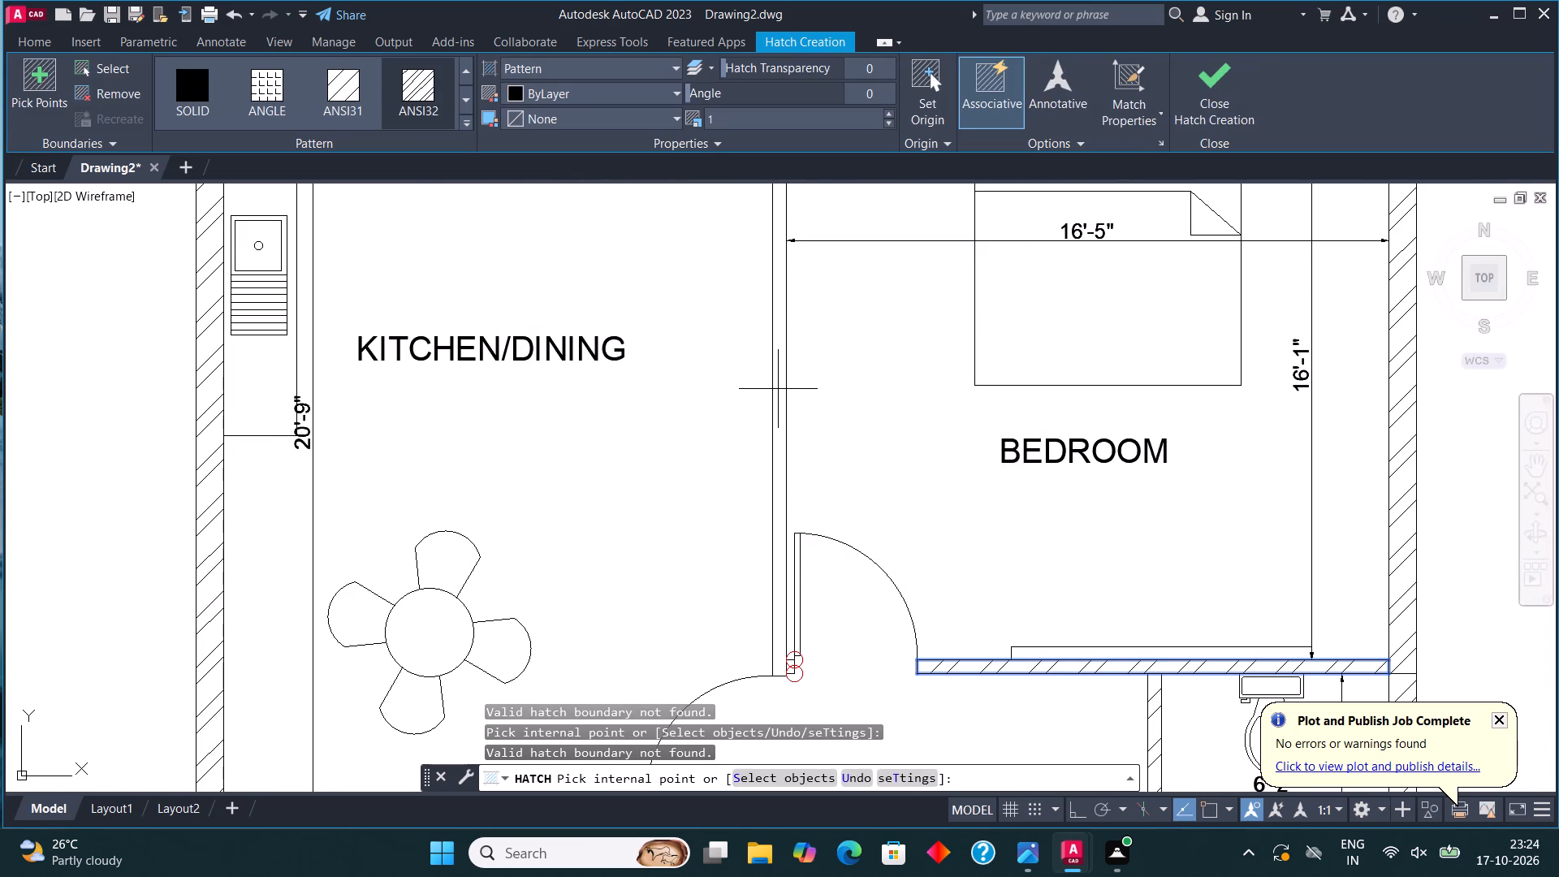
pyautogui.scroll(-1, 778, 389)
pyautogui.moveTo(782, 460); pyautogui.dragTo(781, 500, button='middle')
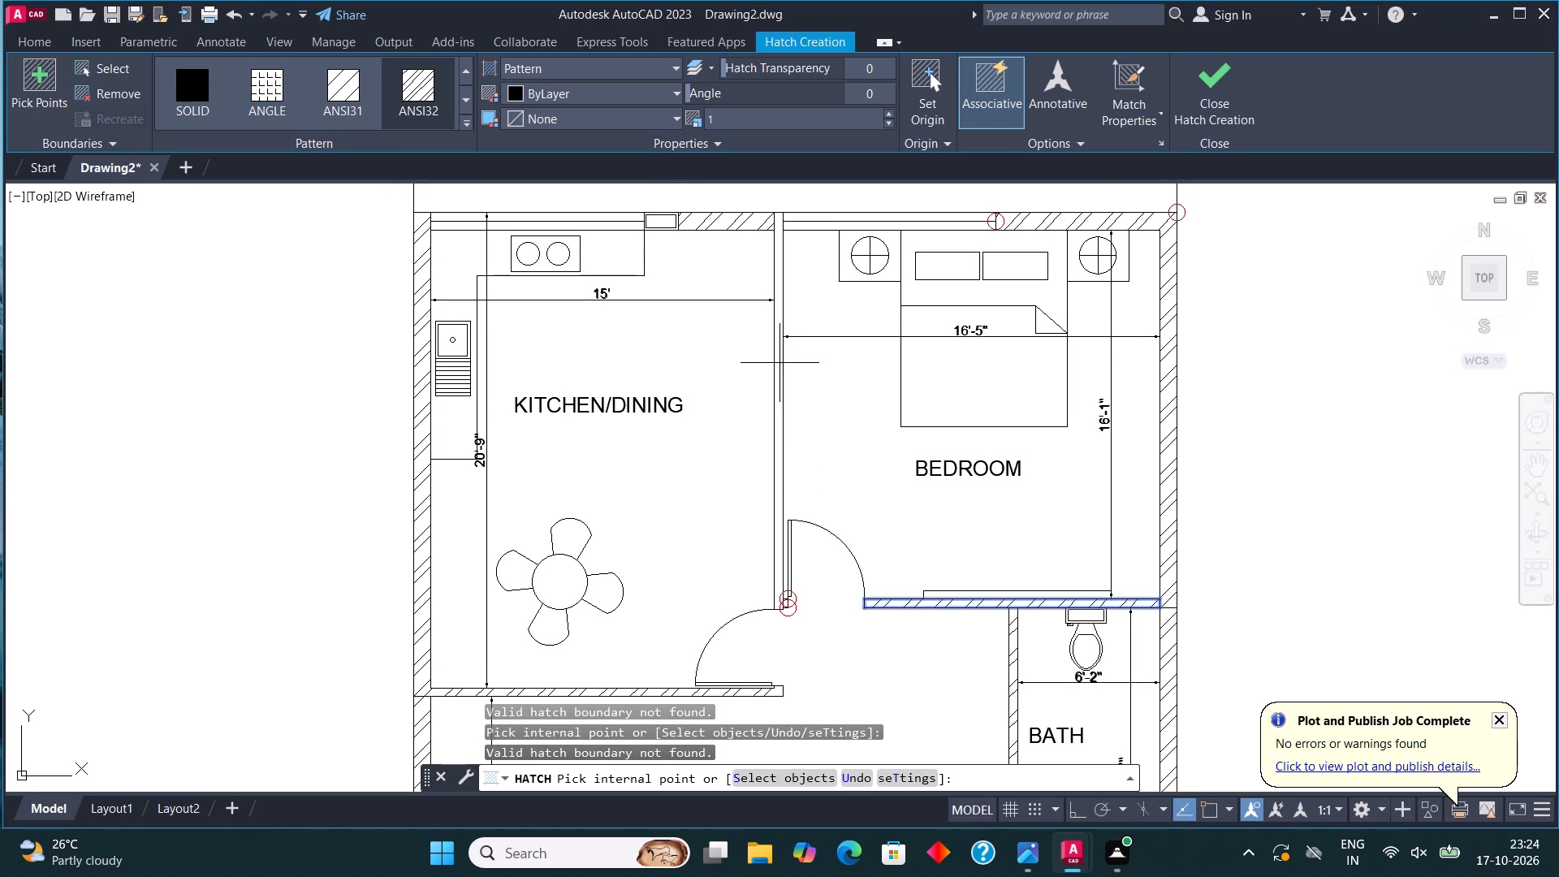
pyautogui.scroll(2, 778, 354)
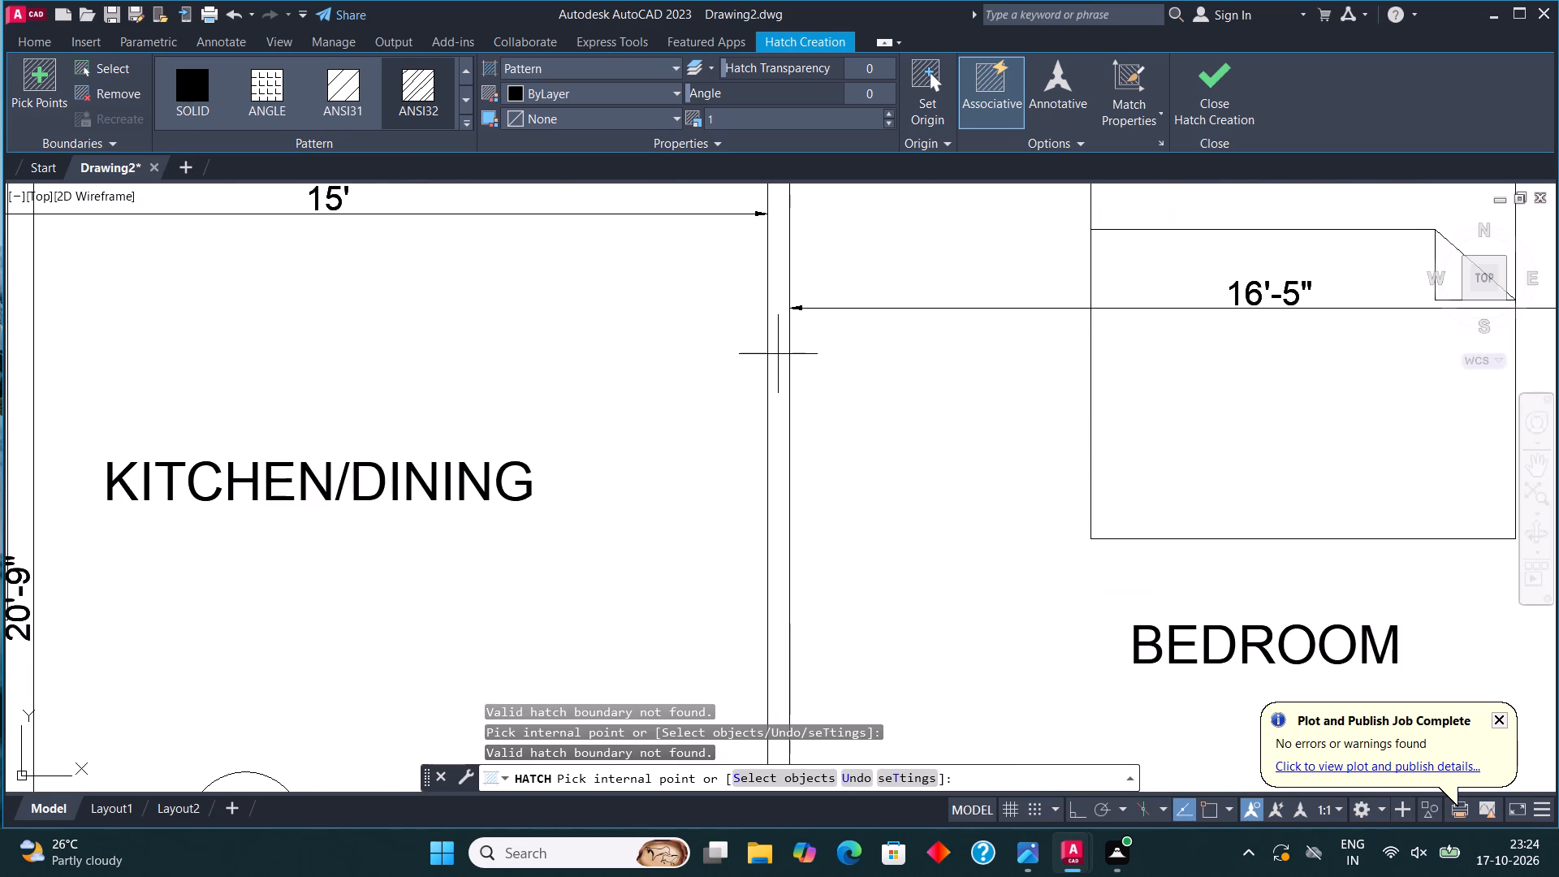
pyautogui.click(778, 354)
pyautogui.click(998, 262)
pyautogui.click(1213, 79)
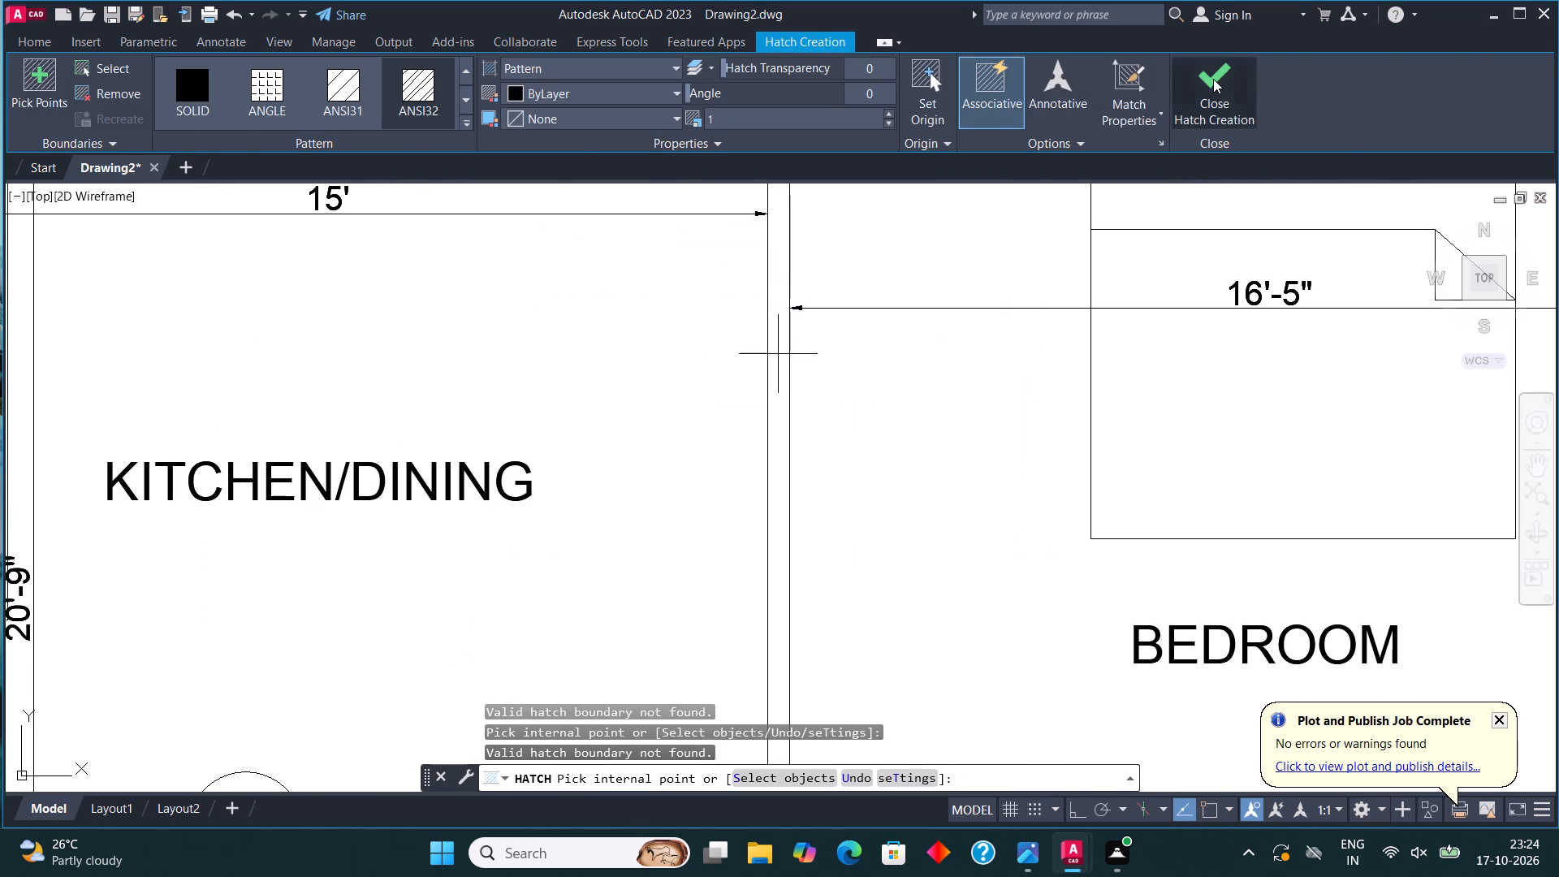
# Draw a closed rectangle over the kitchen–bedroom partition, from its end at the doors to the rear outer wall's outer face.
pyautogui.scroll(-2, 795, 416)
pyautogui.moveTo(779, 387); pyautogui.dragTo(743, 367, button='middle')
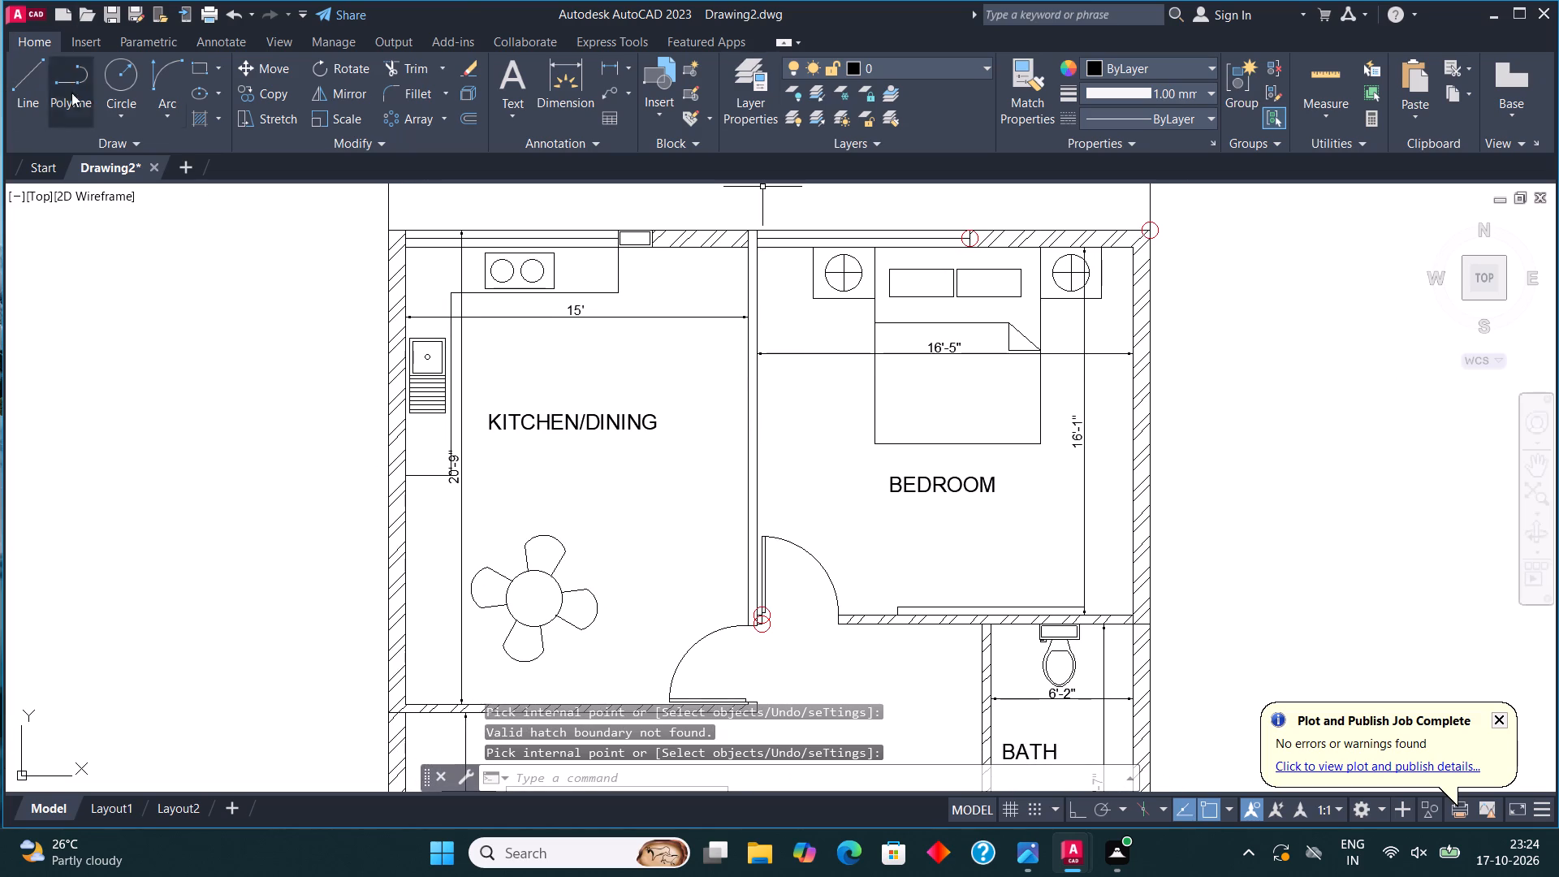
pyautogui.click(201, 67)
pyautogui.scroll(2, 736, 613)
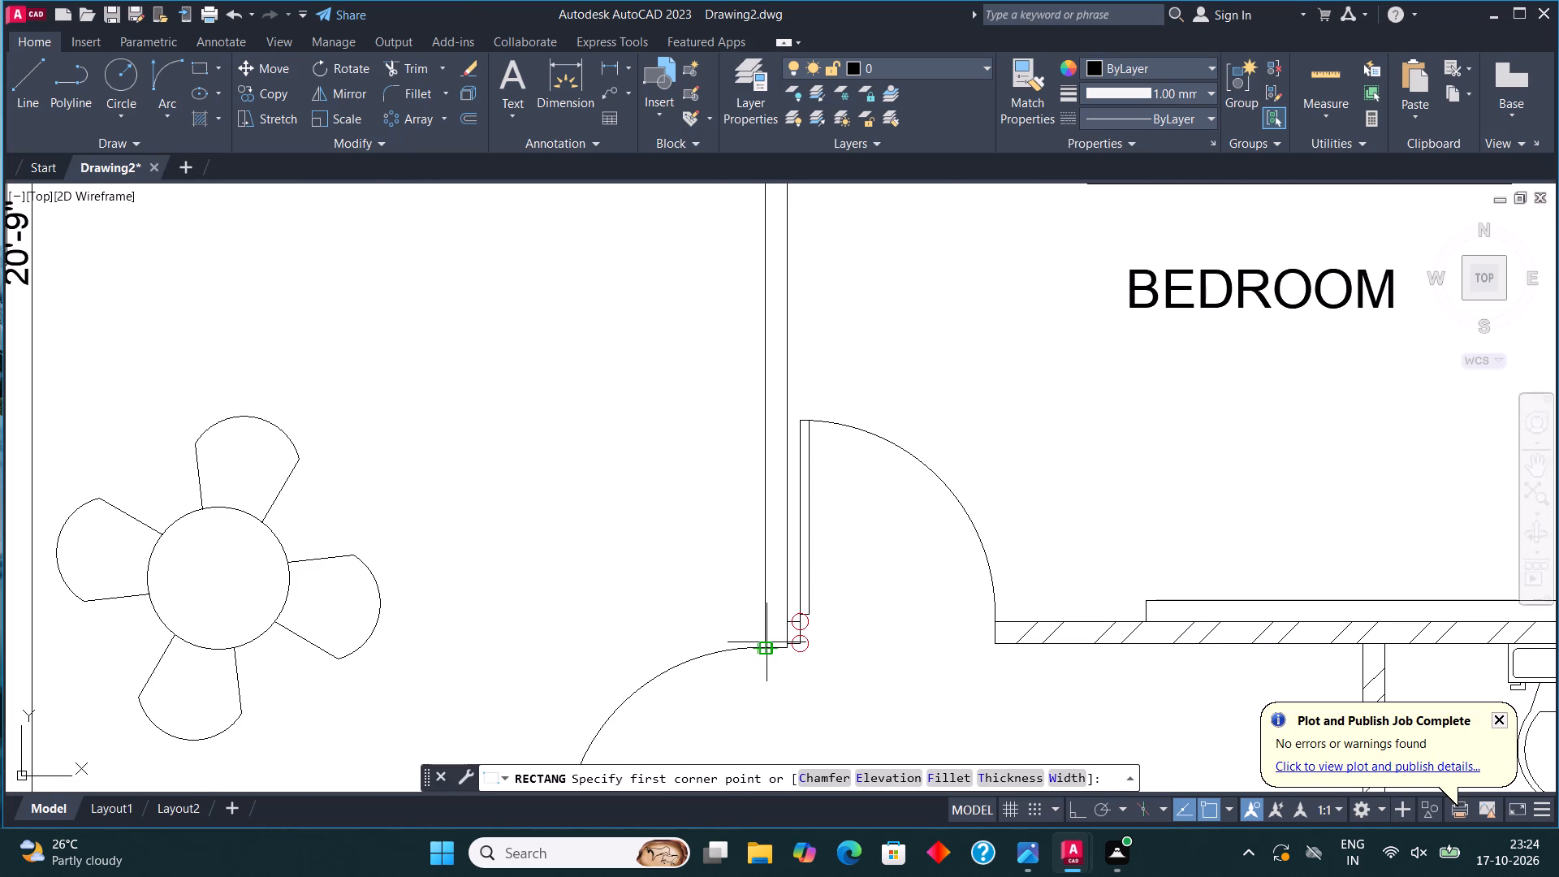
pyautogui.click(767, 642)
pyautogui.scroll(-3, 768, 637)
pyautogui.scroll(3, 782, 408)
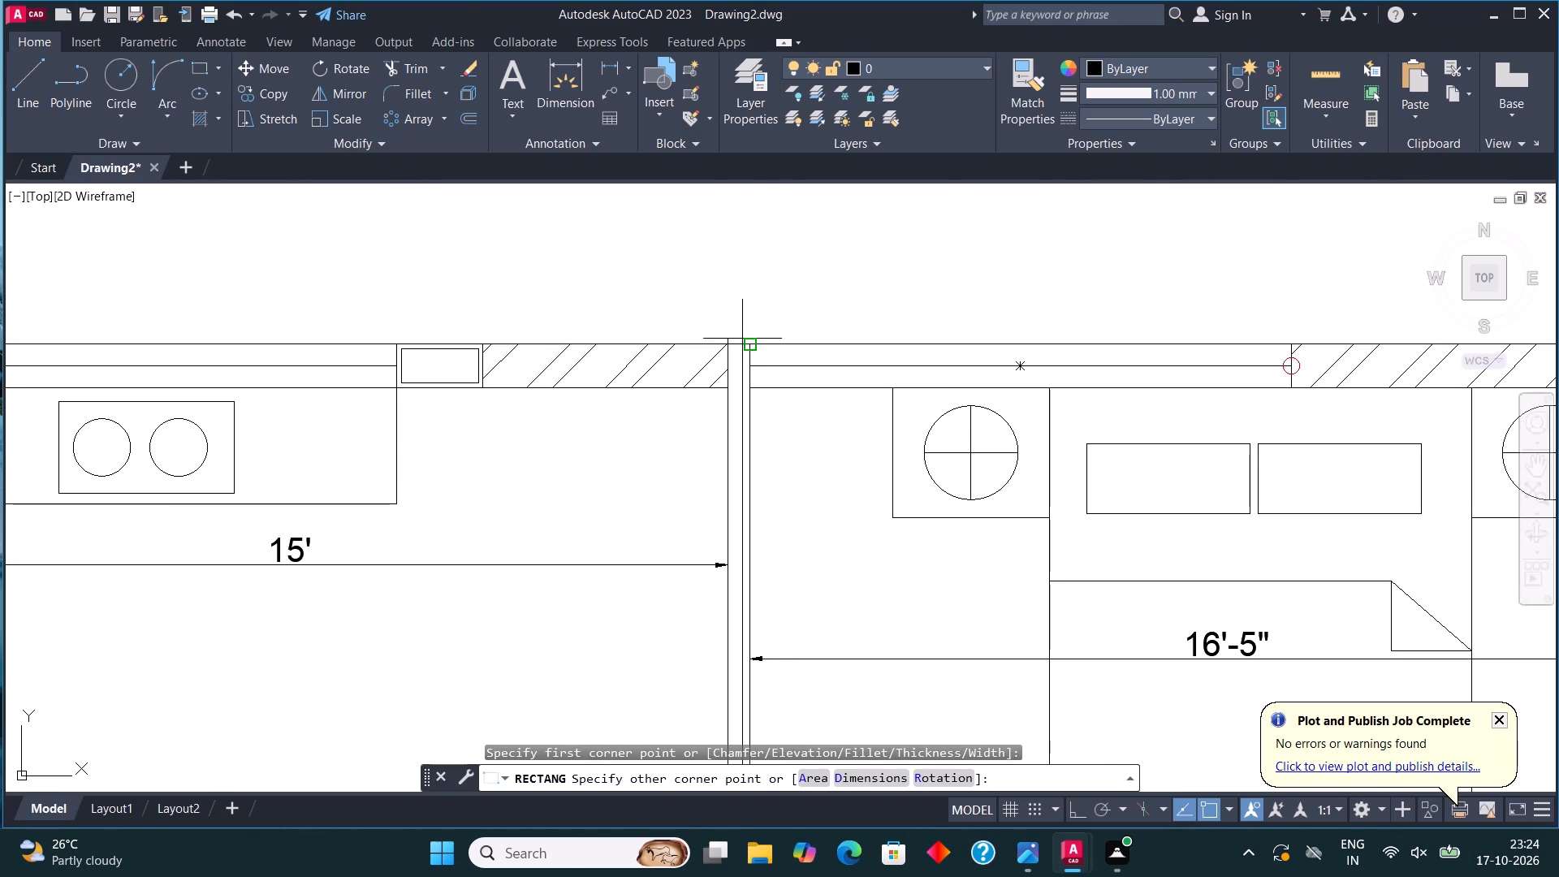
pyautogui.click(747, 346)
pyautogui.scroll(-4, 747, 351)
# Hatch the kitchen–bedroom partition wall with the diagonal pattern and finish the hatch.
pyautogui.press('h')
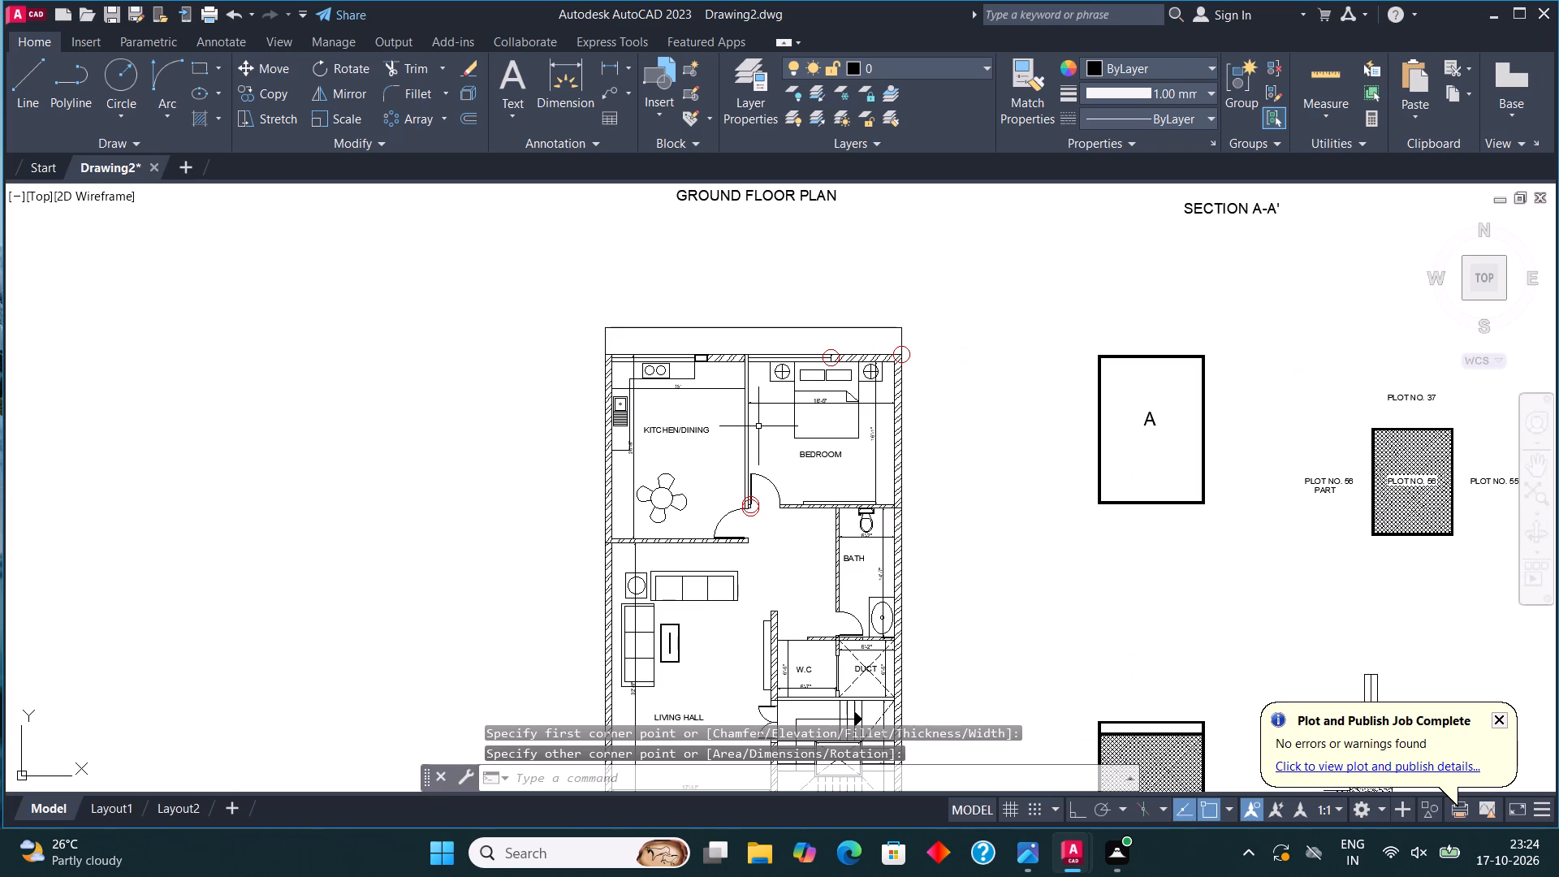
pyautogui.press('Return')
pyautogui.scroll(2, 758, 426)
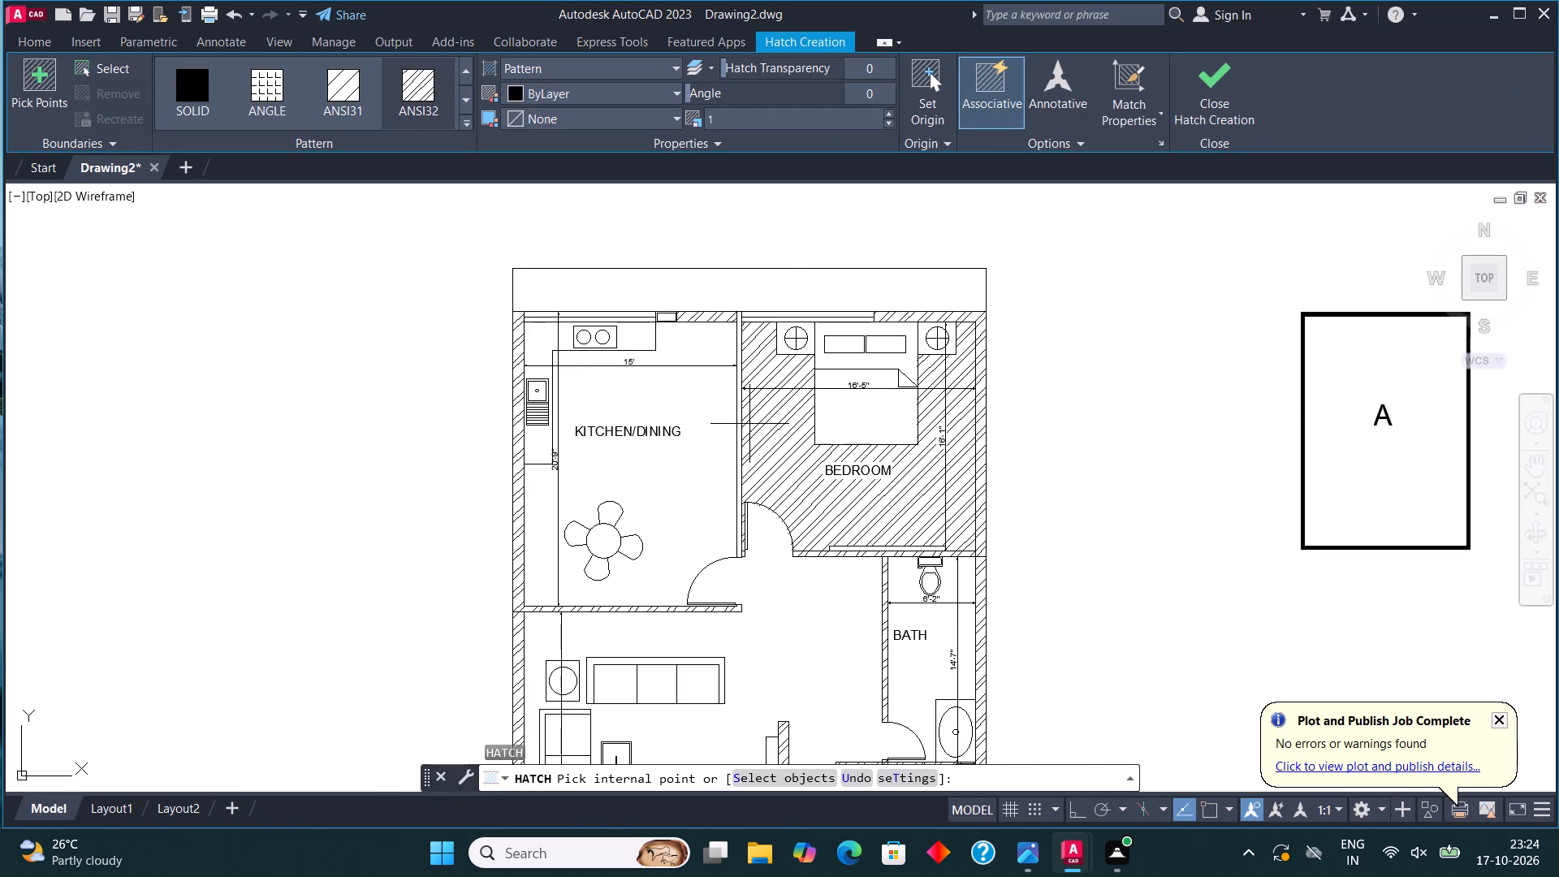
pyautogui.scroll(1, 749, 424)
pyautogui.click(730, 455)
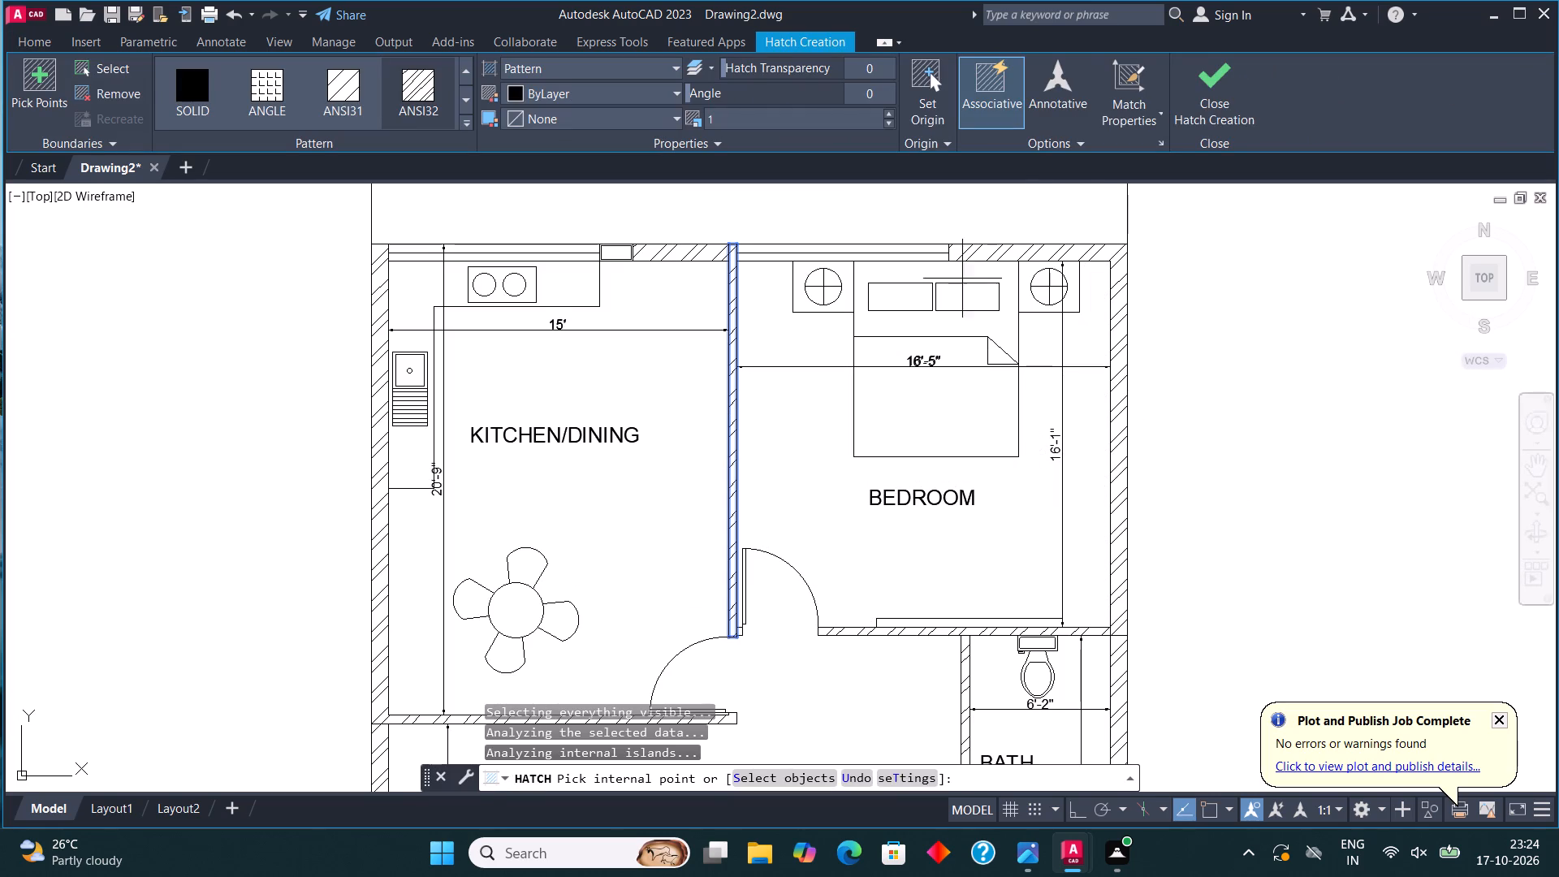
pyautogui.click(1208, 80)
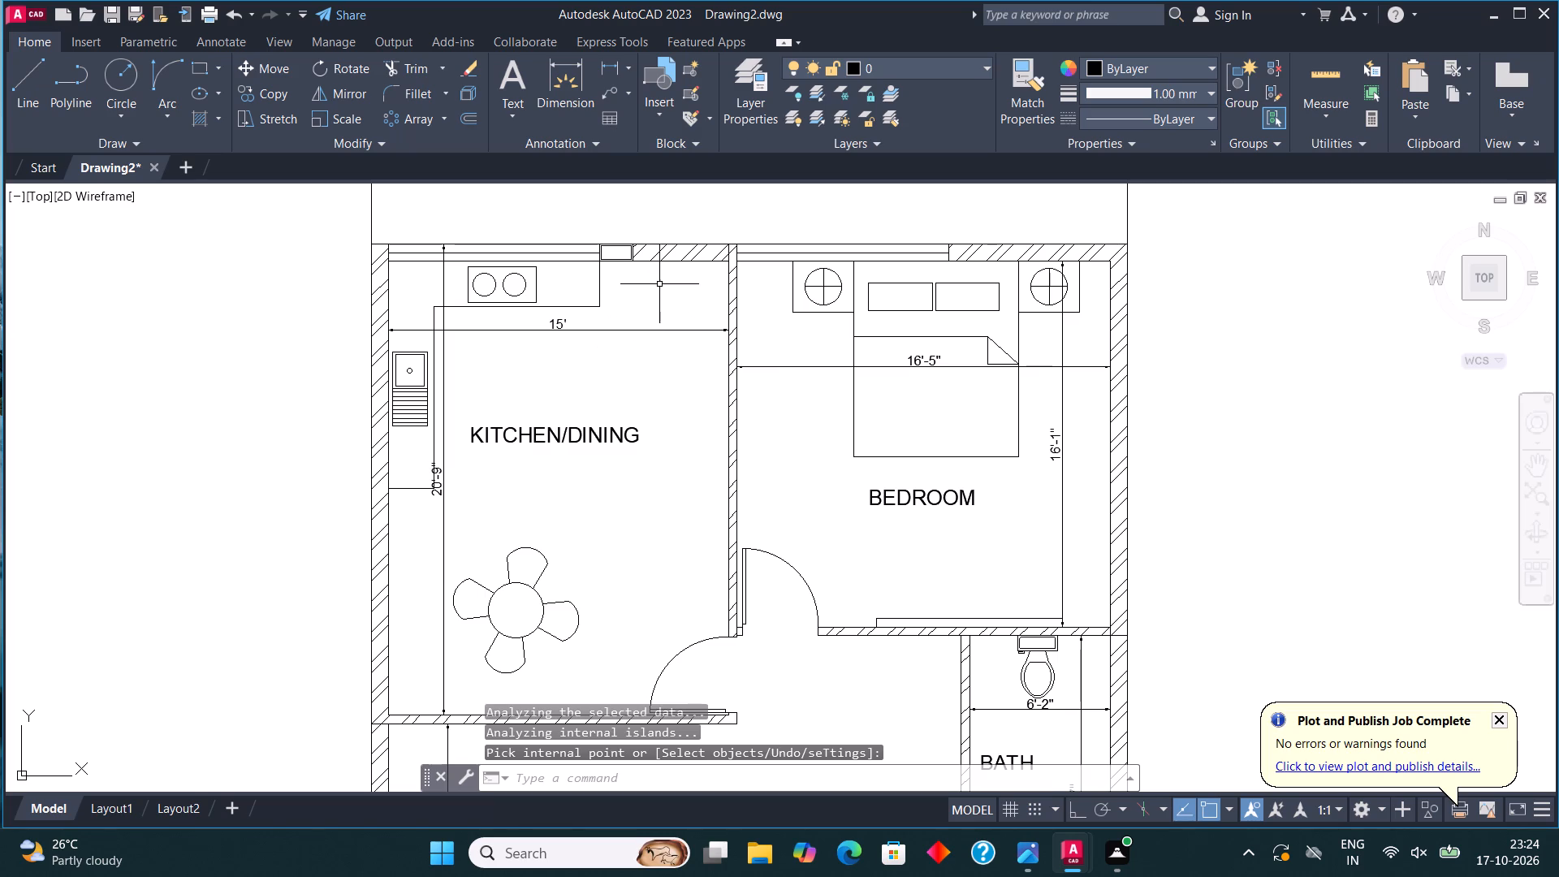
# Create a new layer named WALL and give it the red index color 10.
pyautogui.scroll(-2, 659, 283)
pyautogui.moveTo(697, 471); pyautogui.dragTo(717, 322, button='middle')
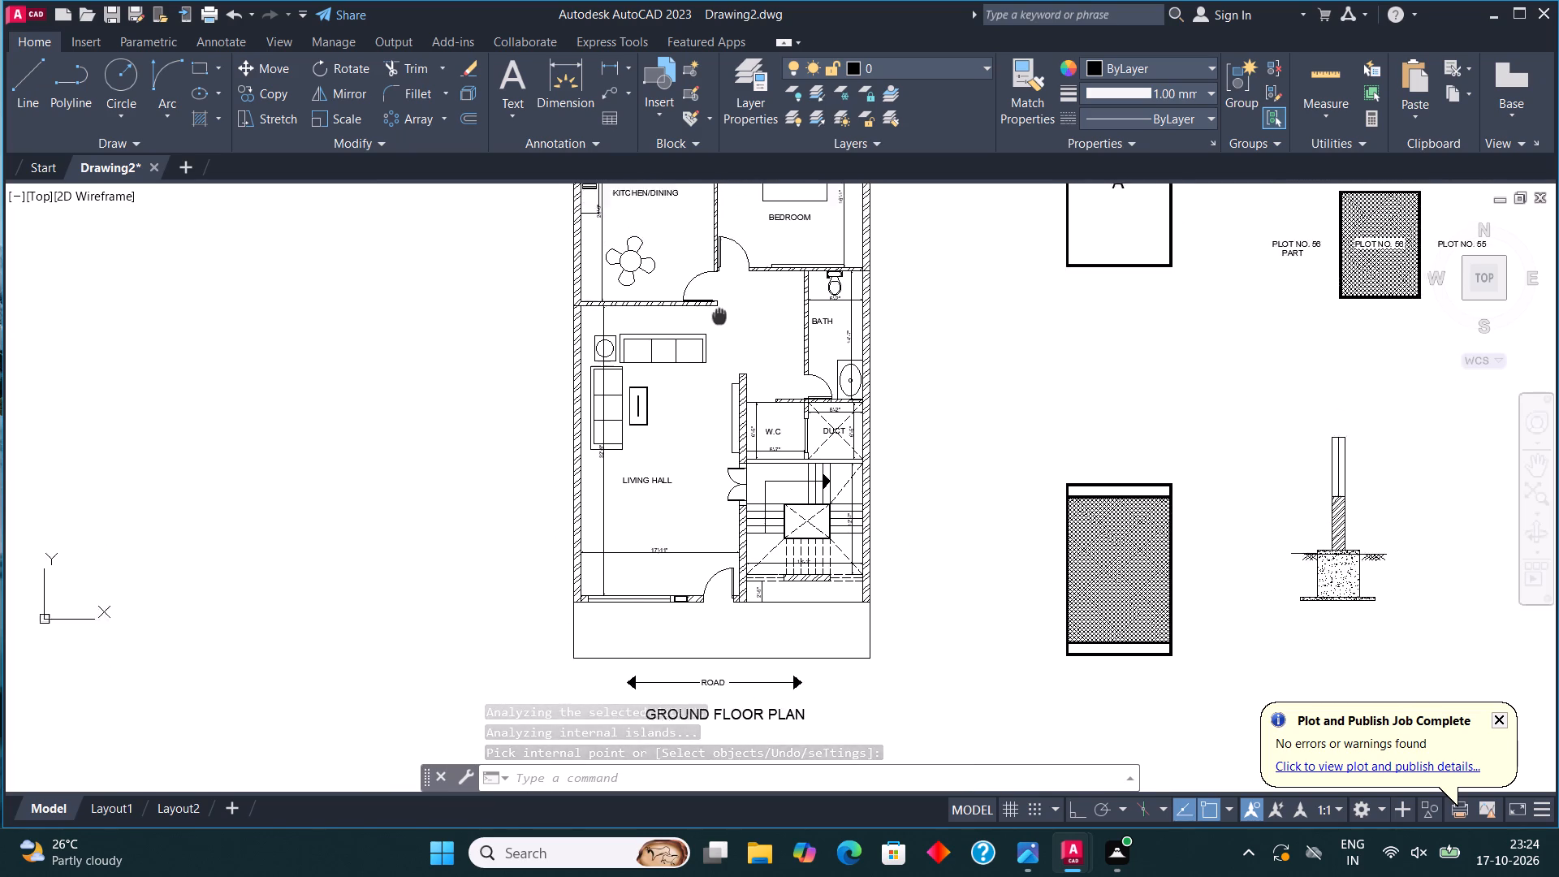
pyautogui.moveTo(717, 322); pyautogui.dragTo(667, 547, button='middle')
pyautogui.click(753, 62)
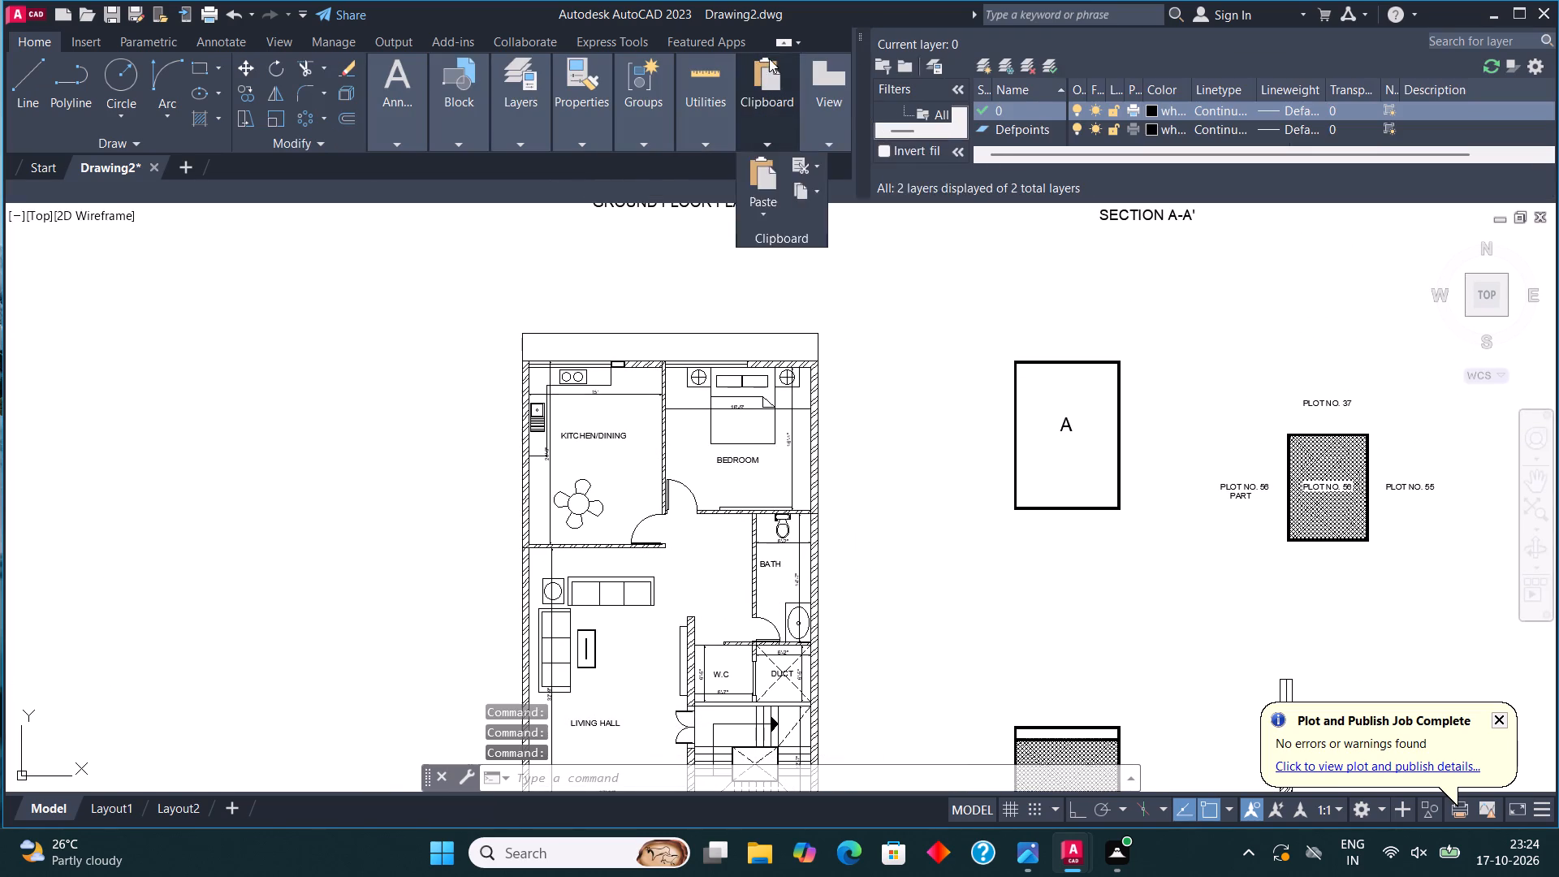
pyautogui.click(987, 52)
pyautogui.click(982, 64)
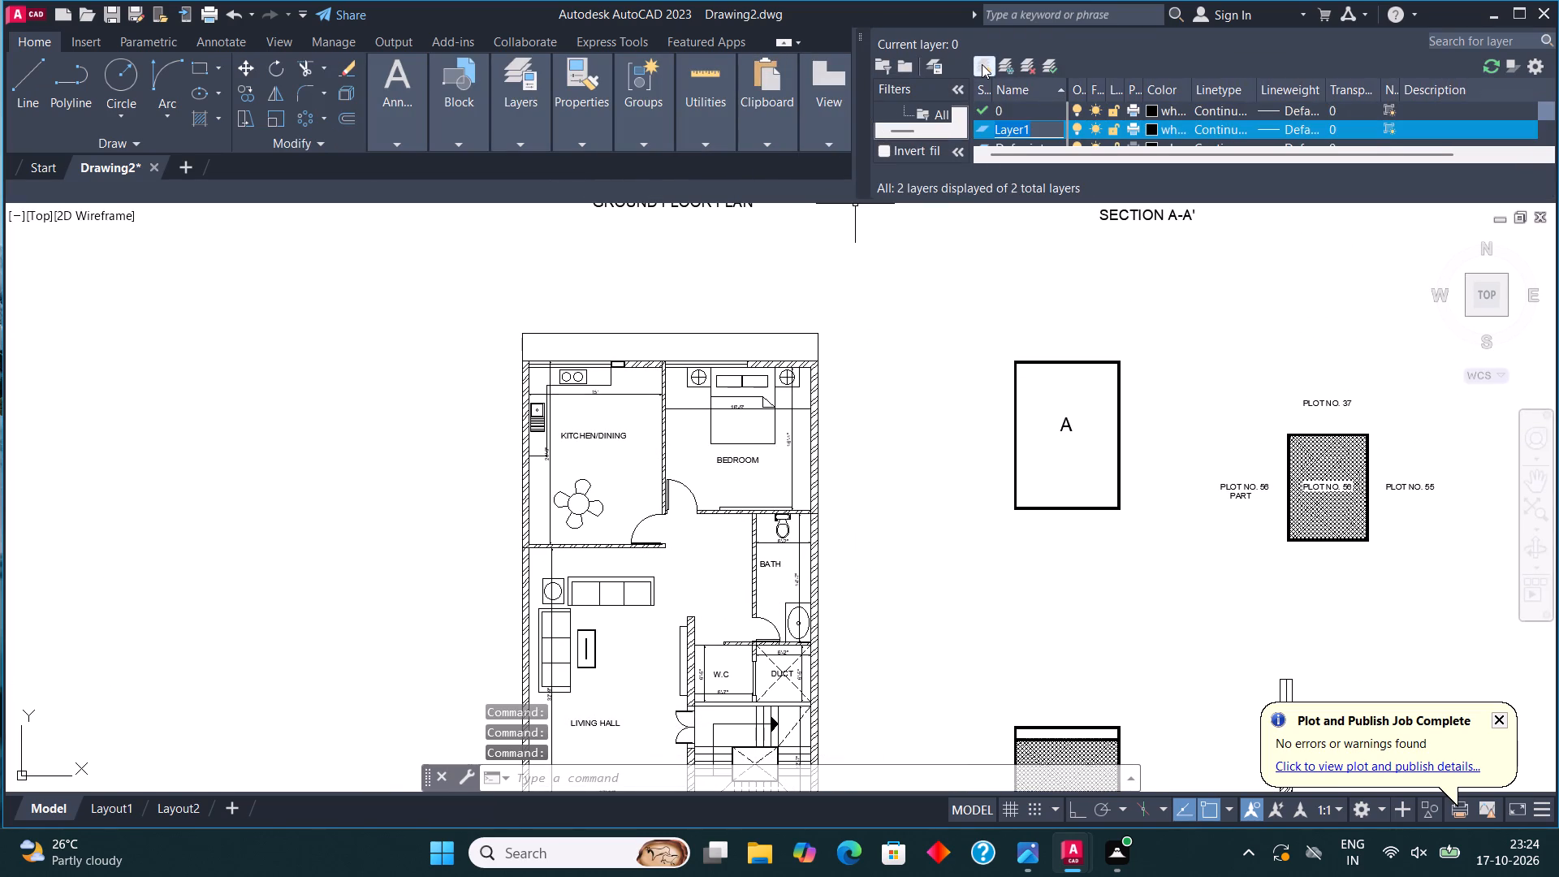
pyautogui.write('WA')
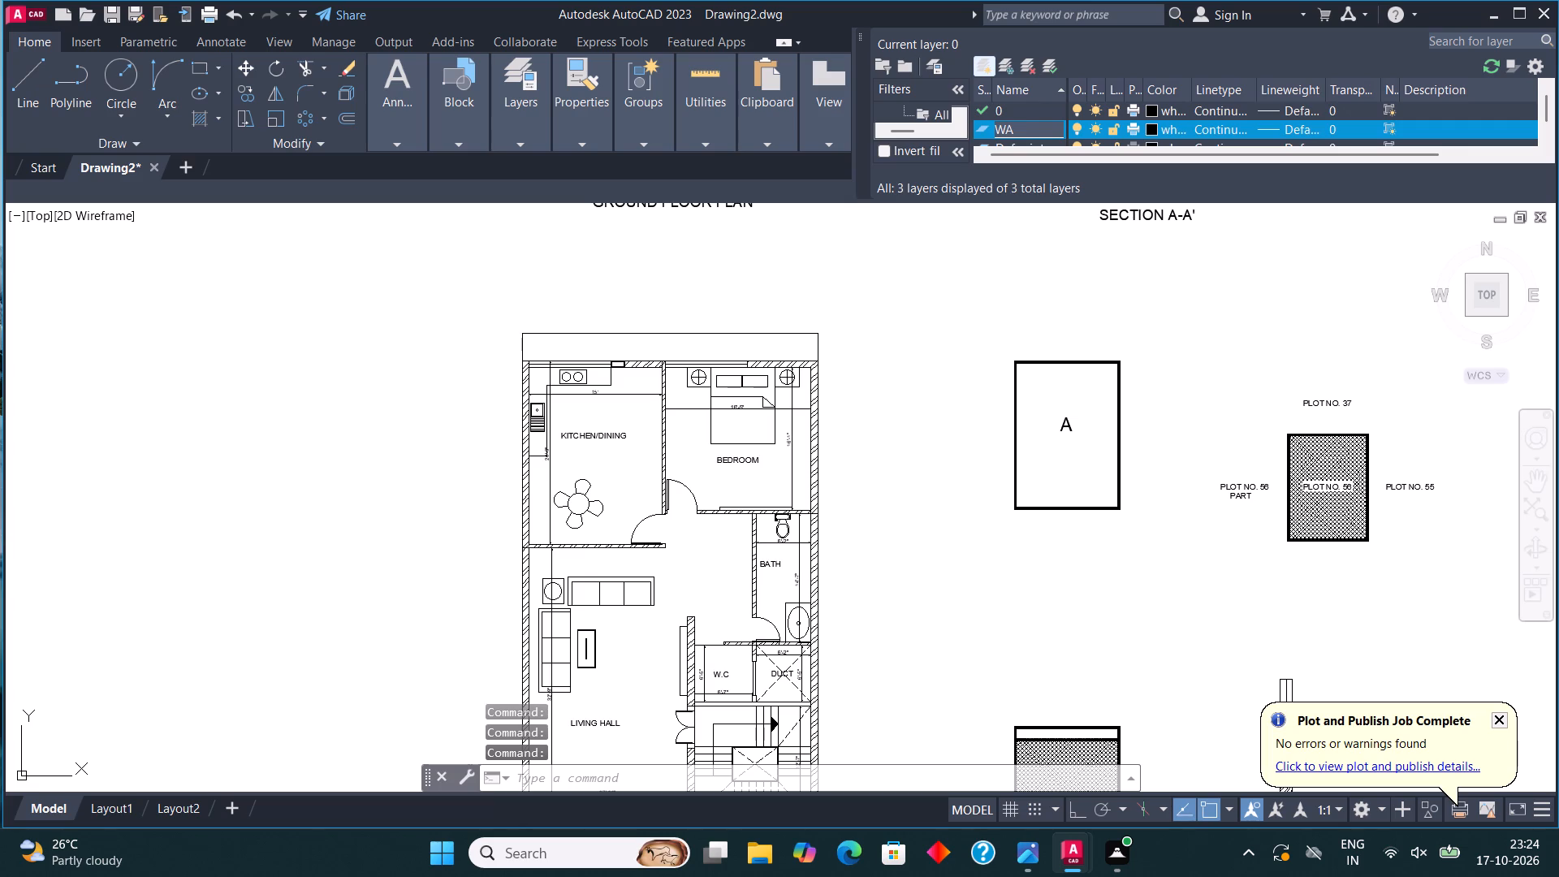
pyautogui.write('LL')
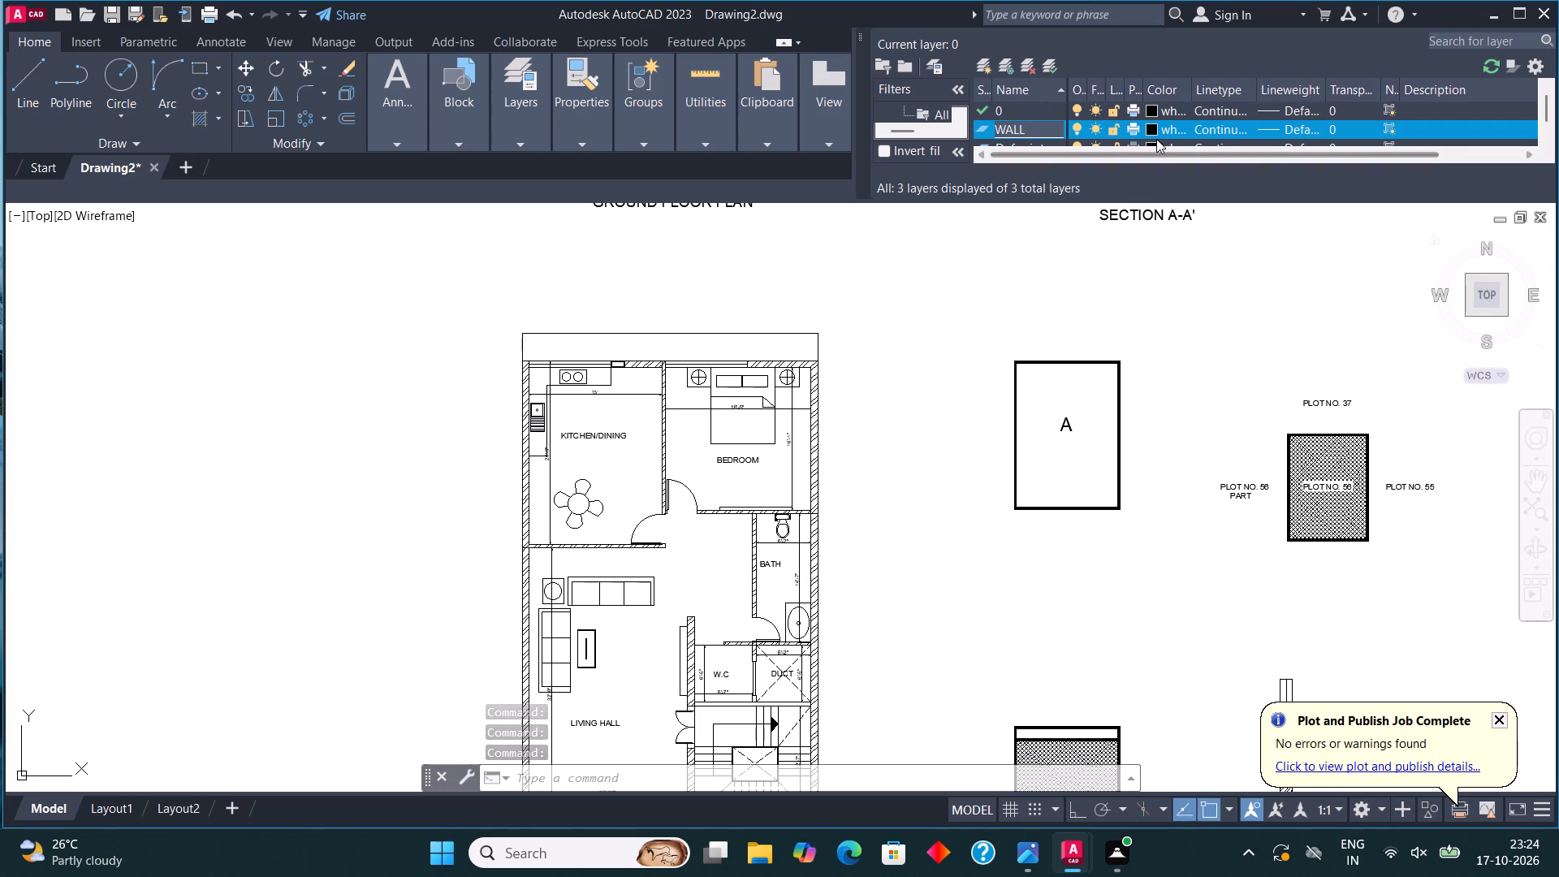
pyautogui.click(1149, 127)
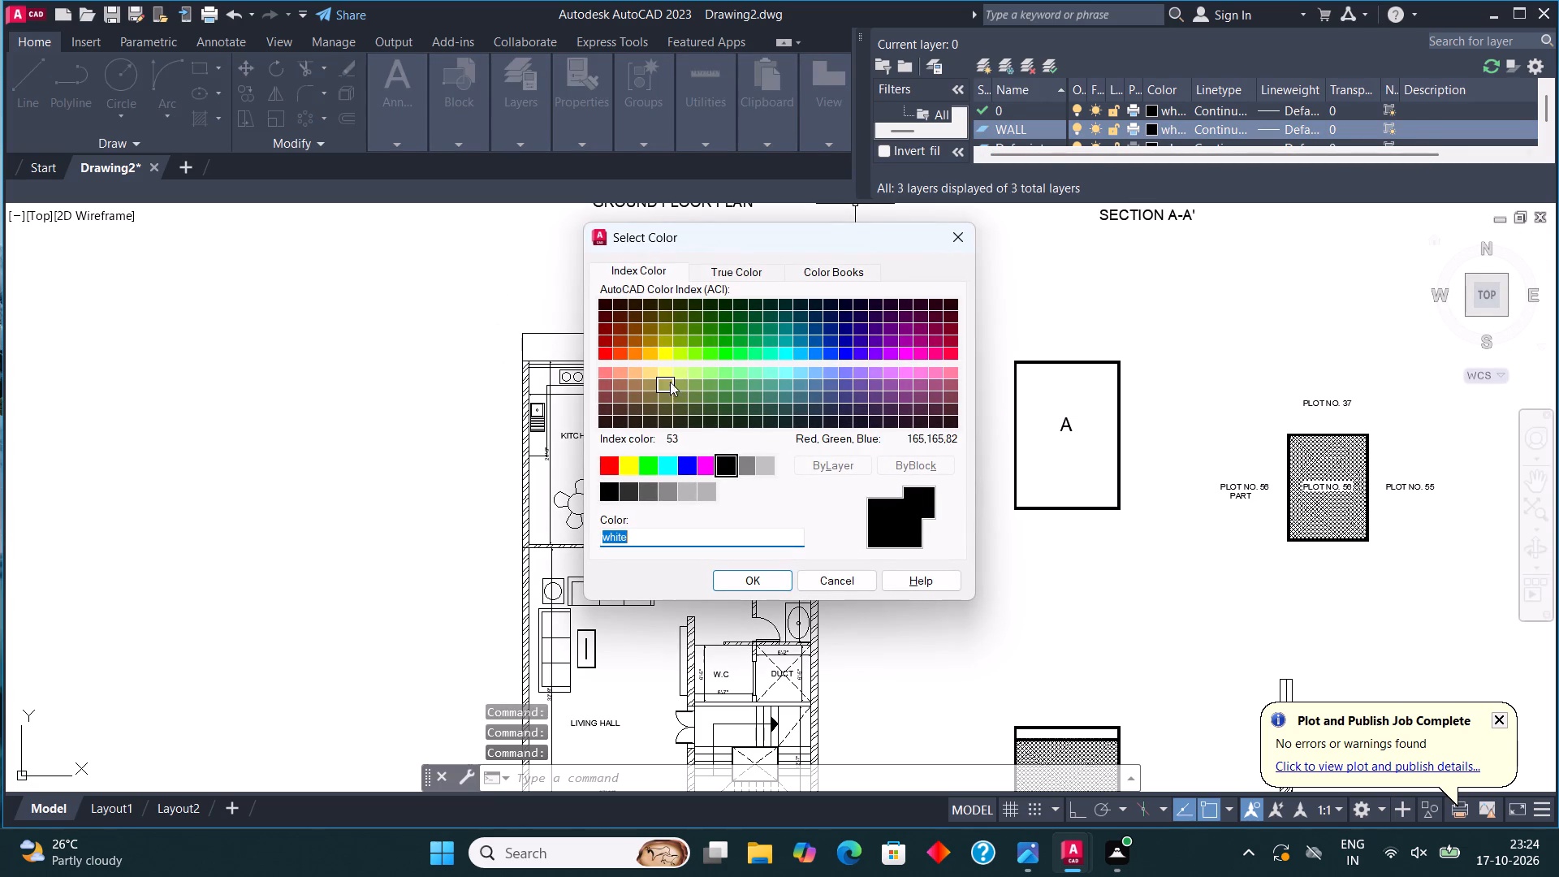
pyautogui.click(604, 356)
pyautogui.click(714, 581)
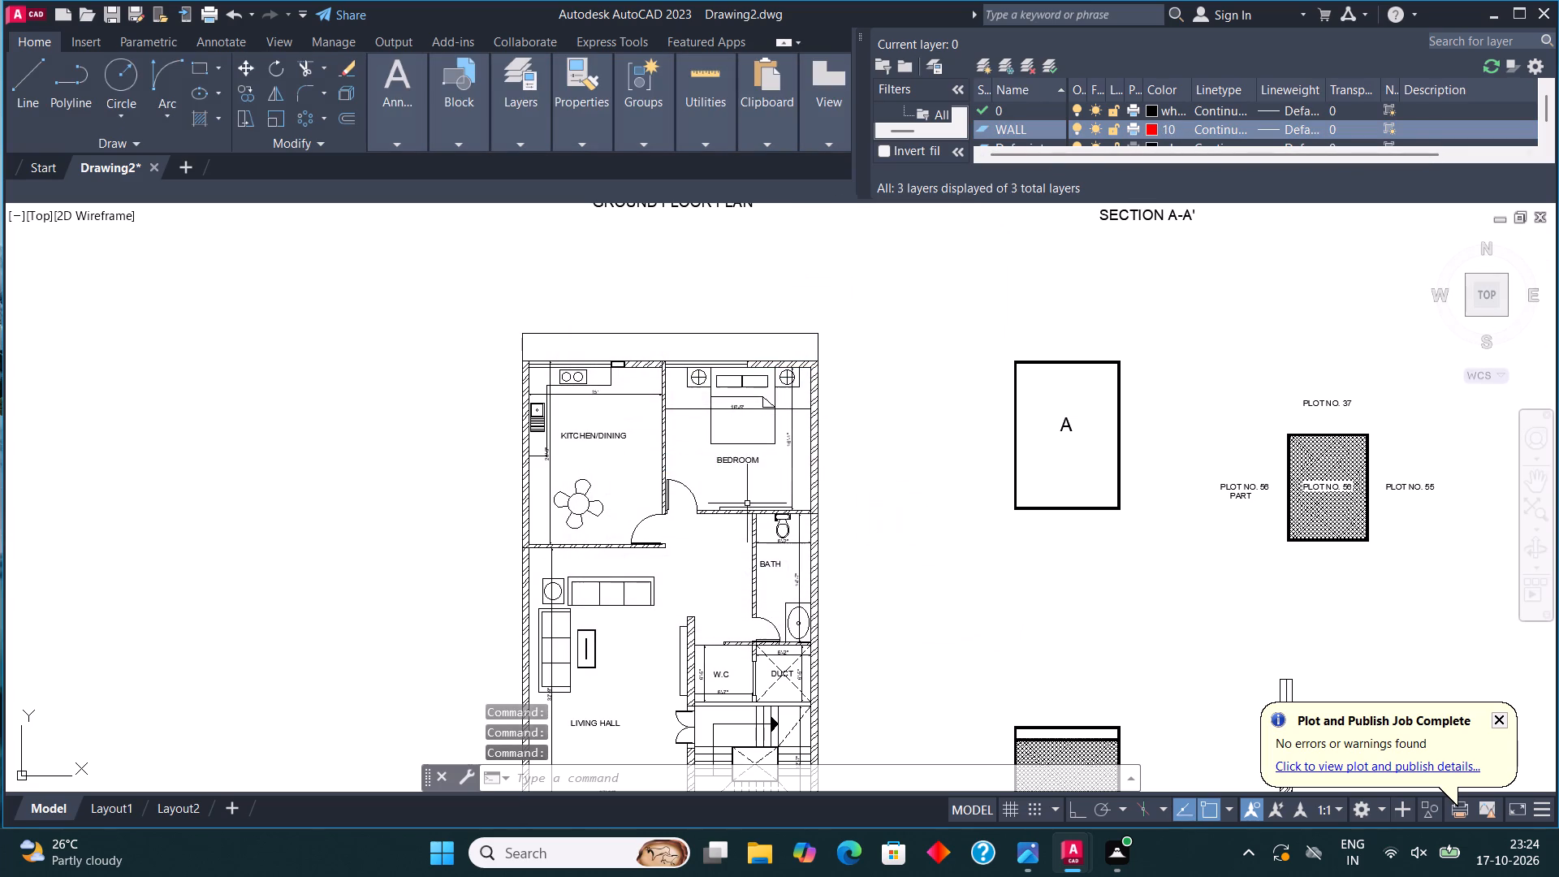
# Create a new layer named WIND and give it the cyan index color 130.
pyautogui.click(981, 63)
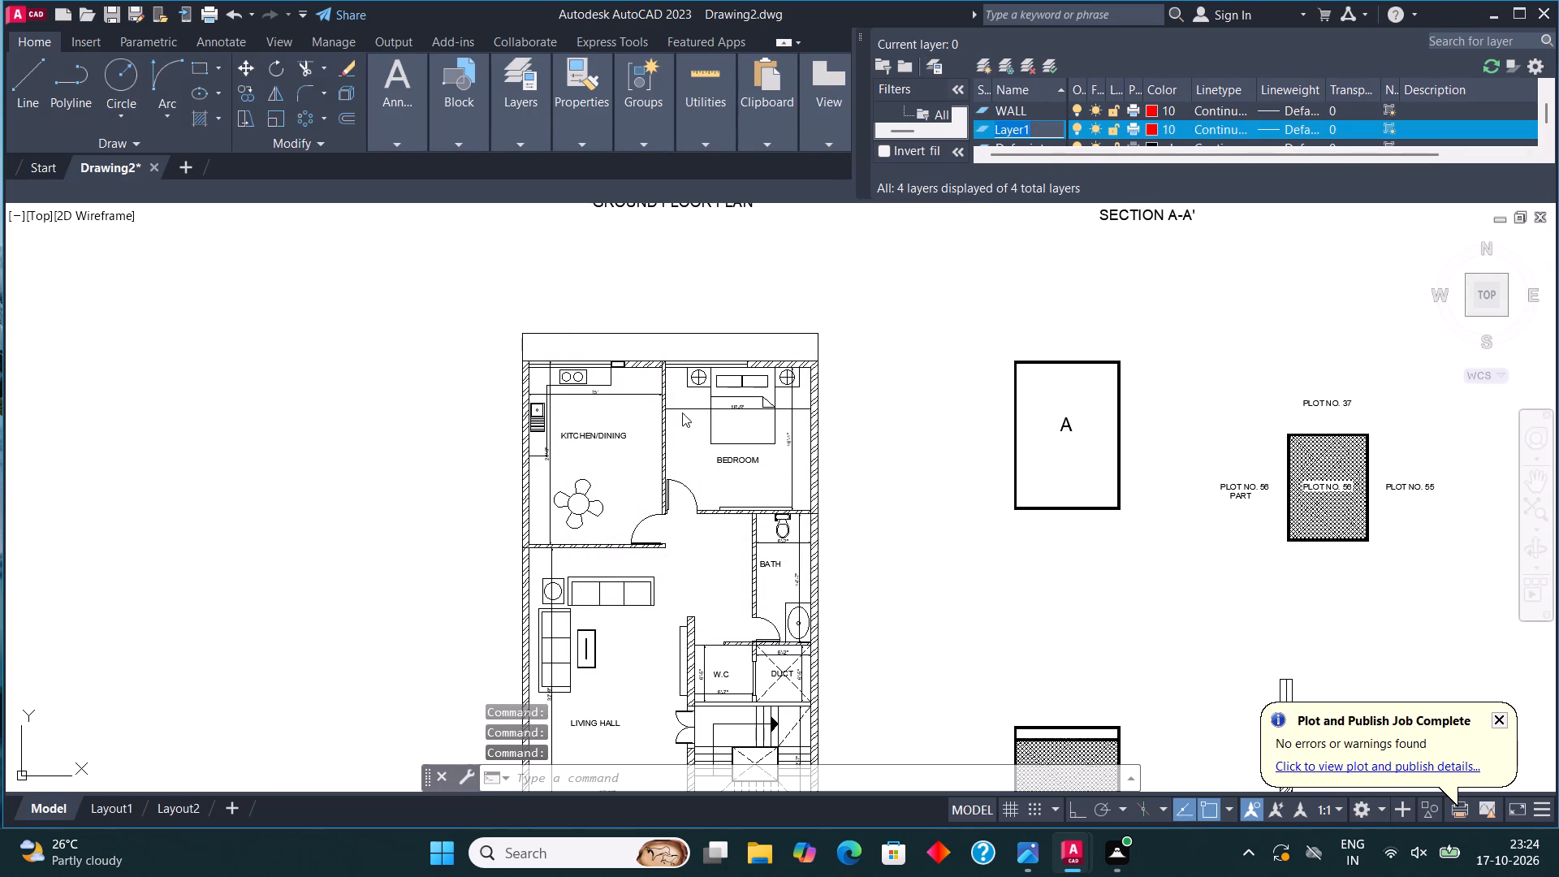
pyautogui.write('WIND')
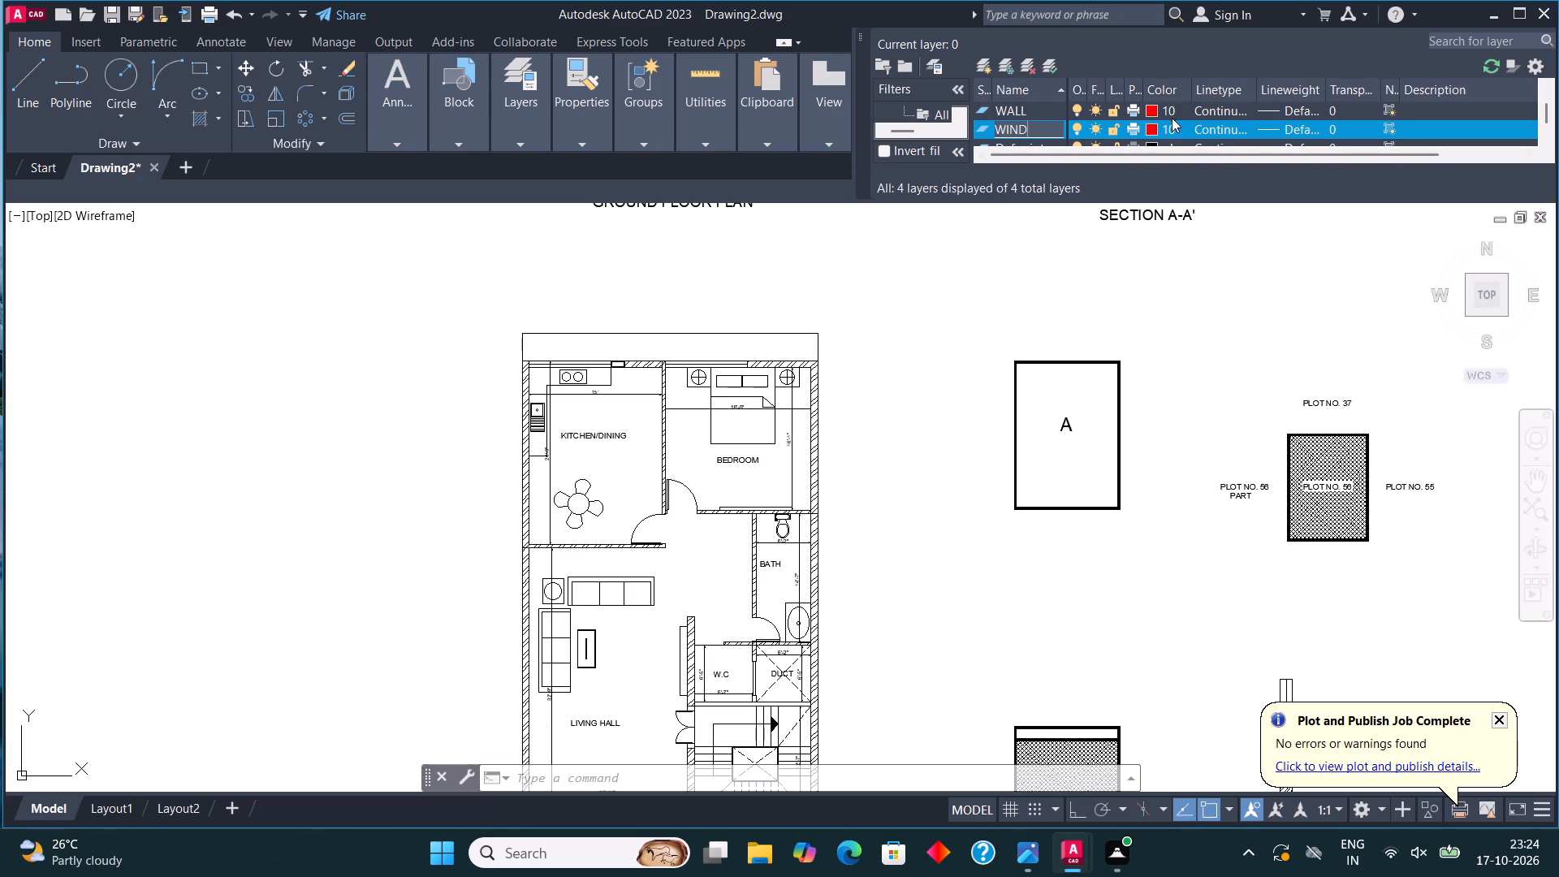
pyautogui.click(1148, 129)
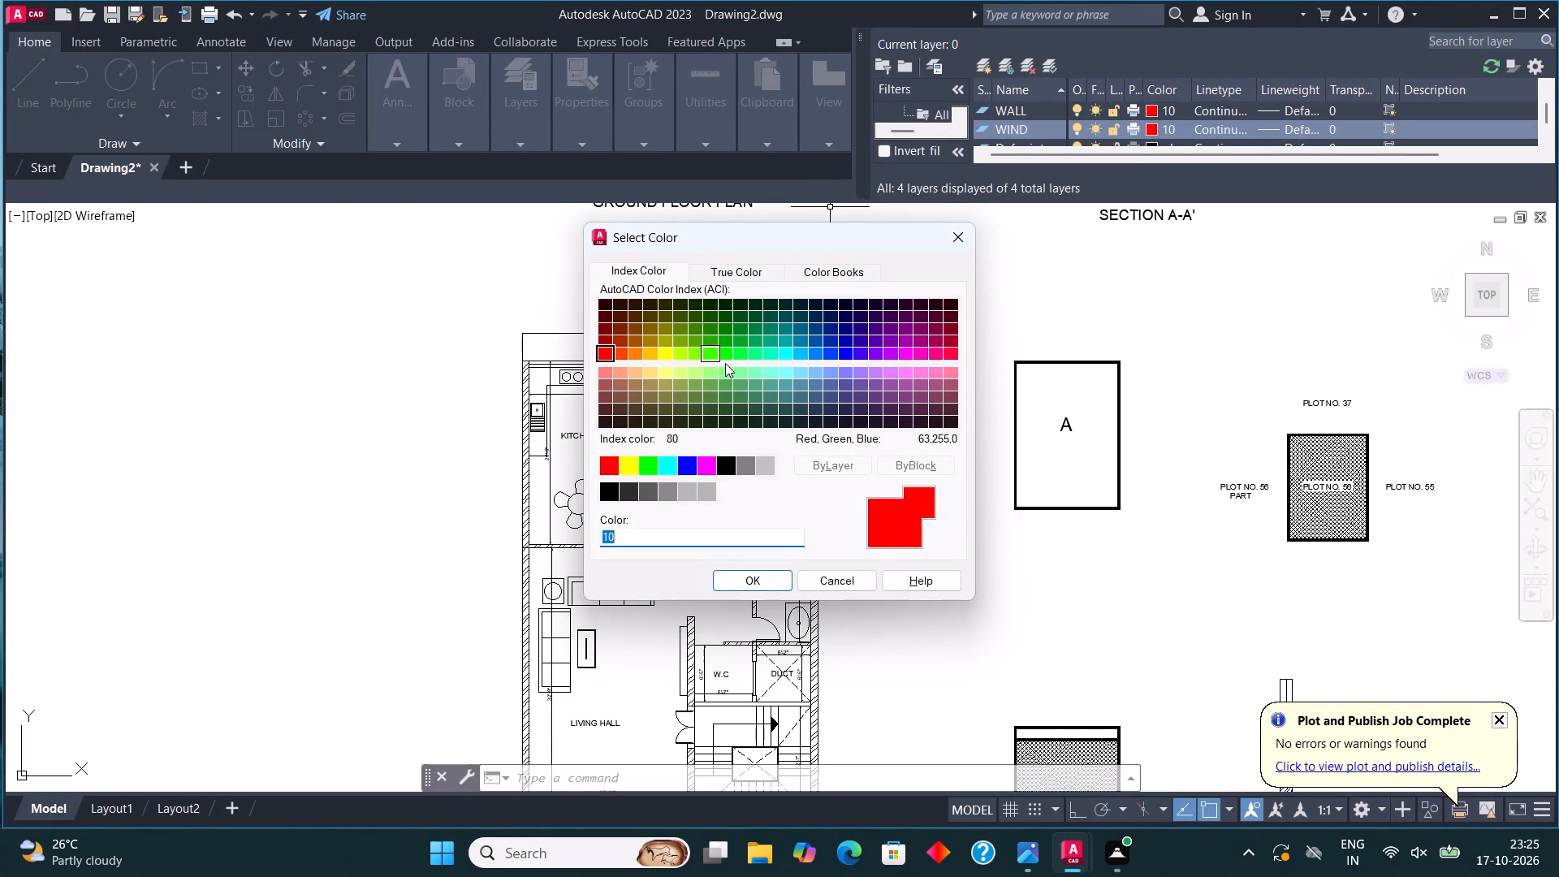
pyautogui.click(792, 361)
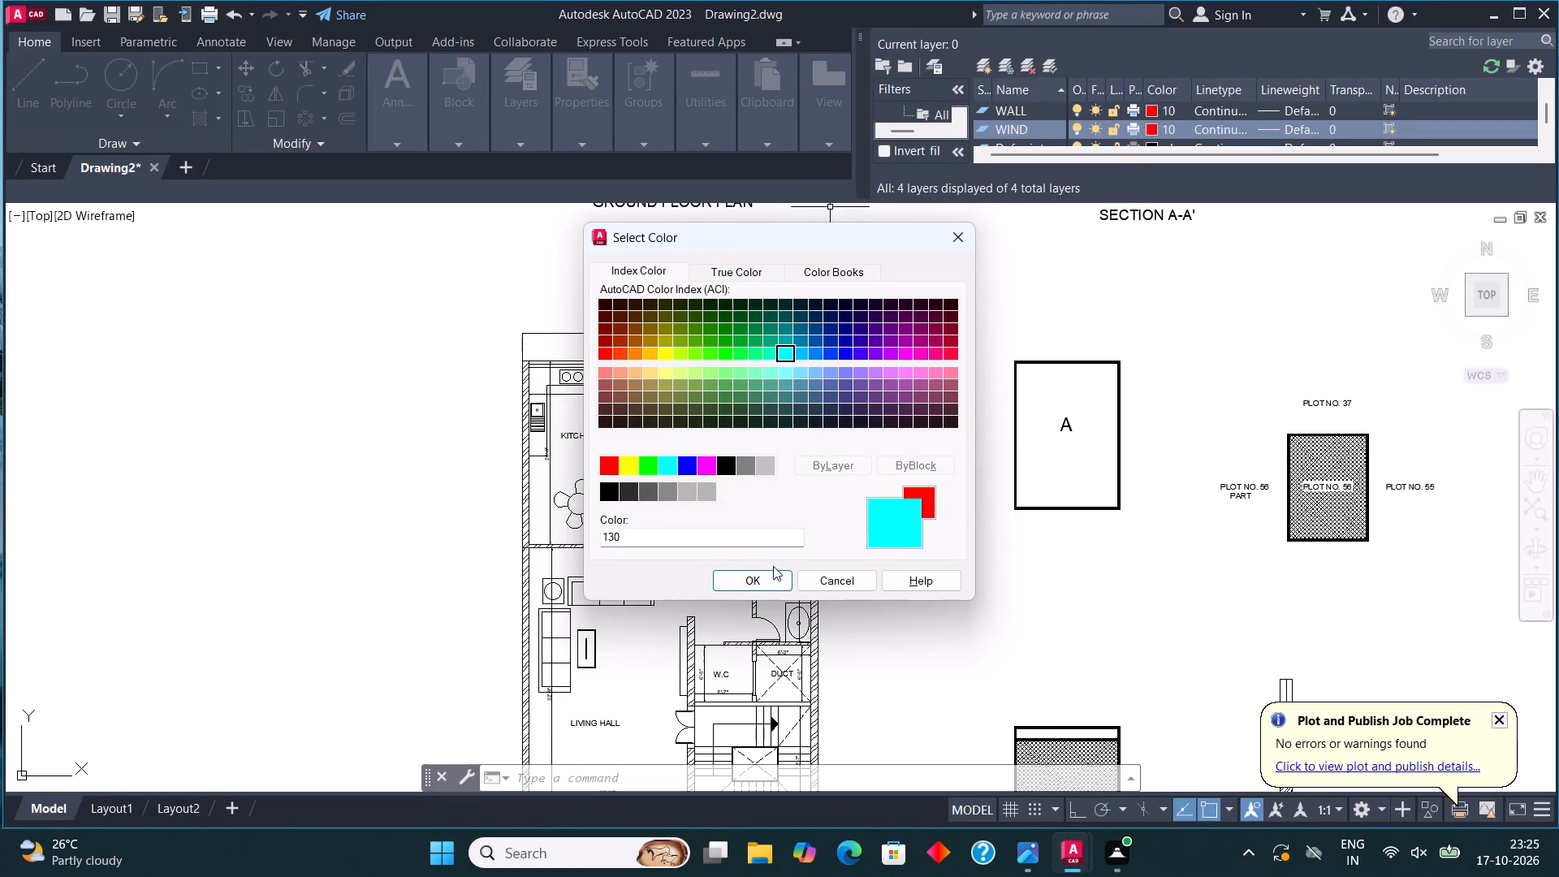
pyautogui.click(766, 577)
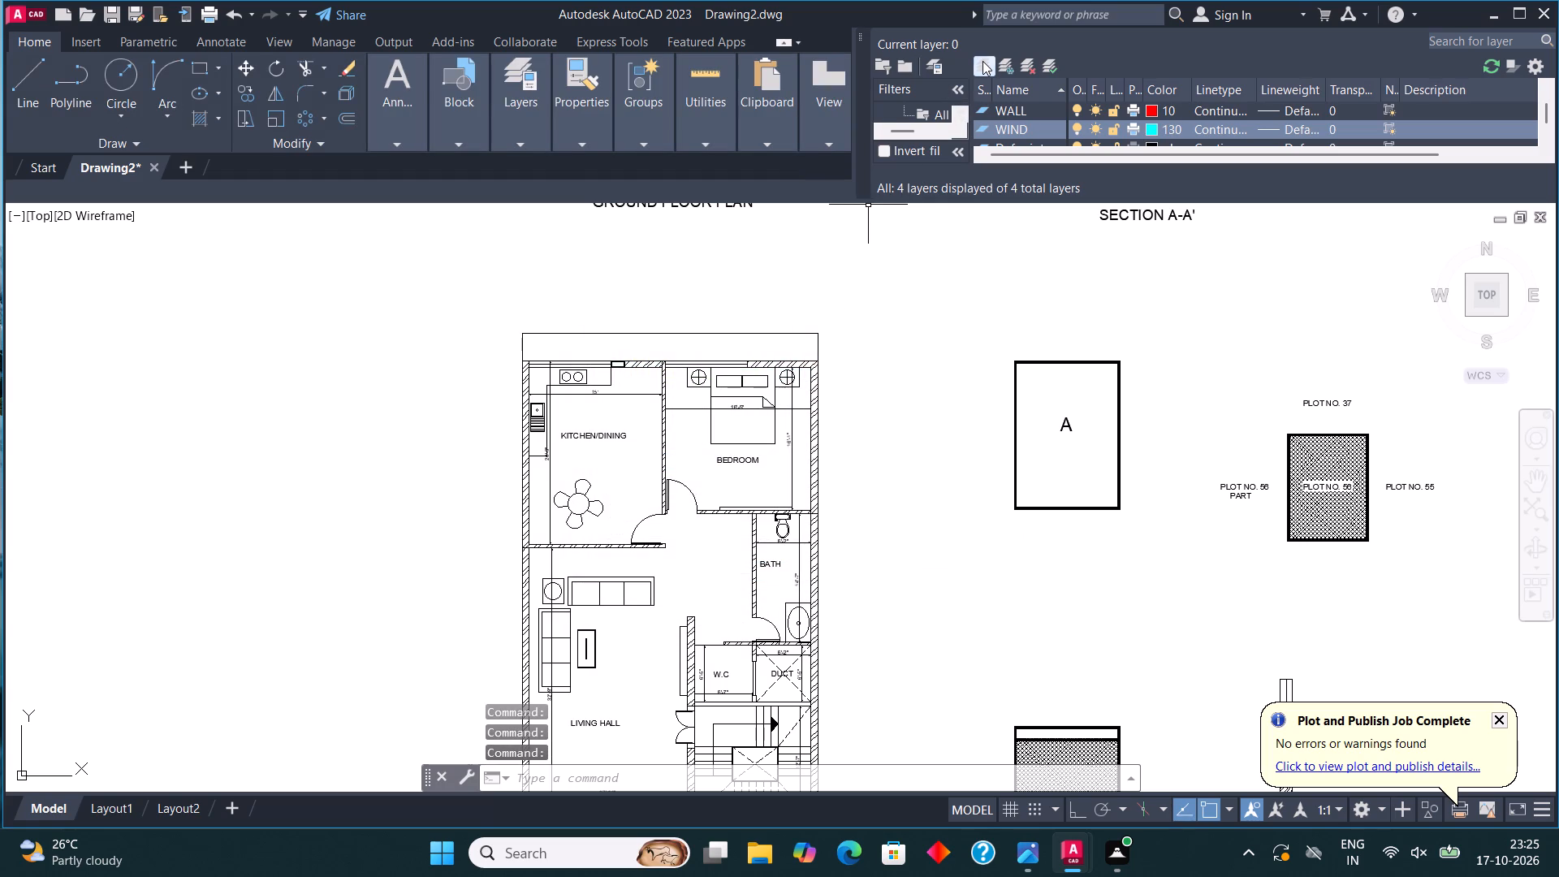
# Create a new layer named FUR and give it the blue index color 170.
pyautogui.click(982, 61)
pyautogui.write('FUR')
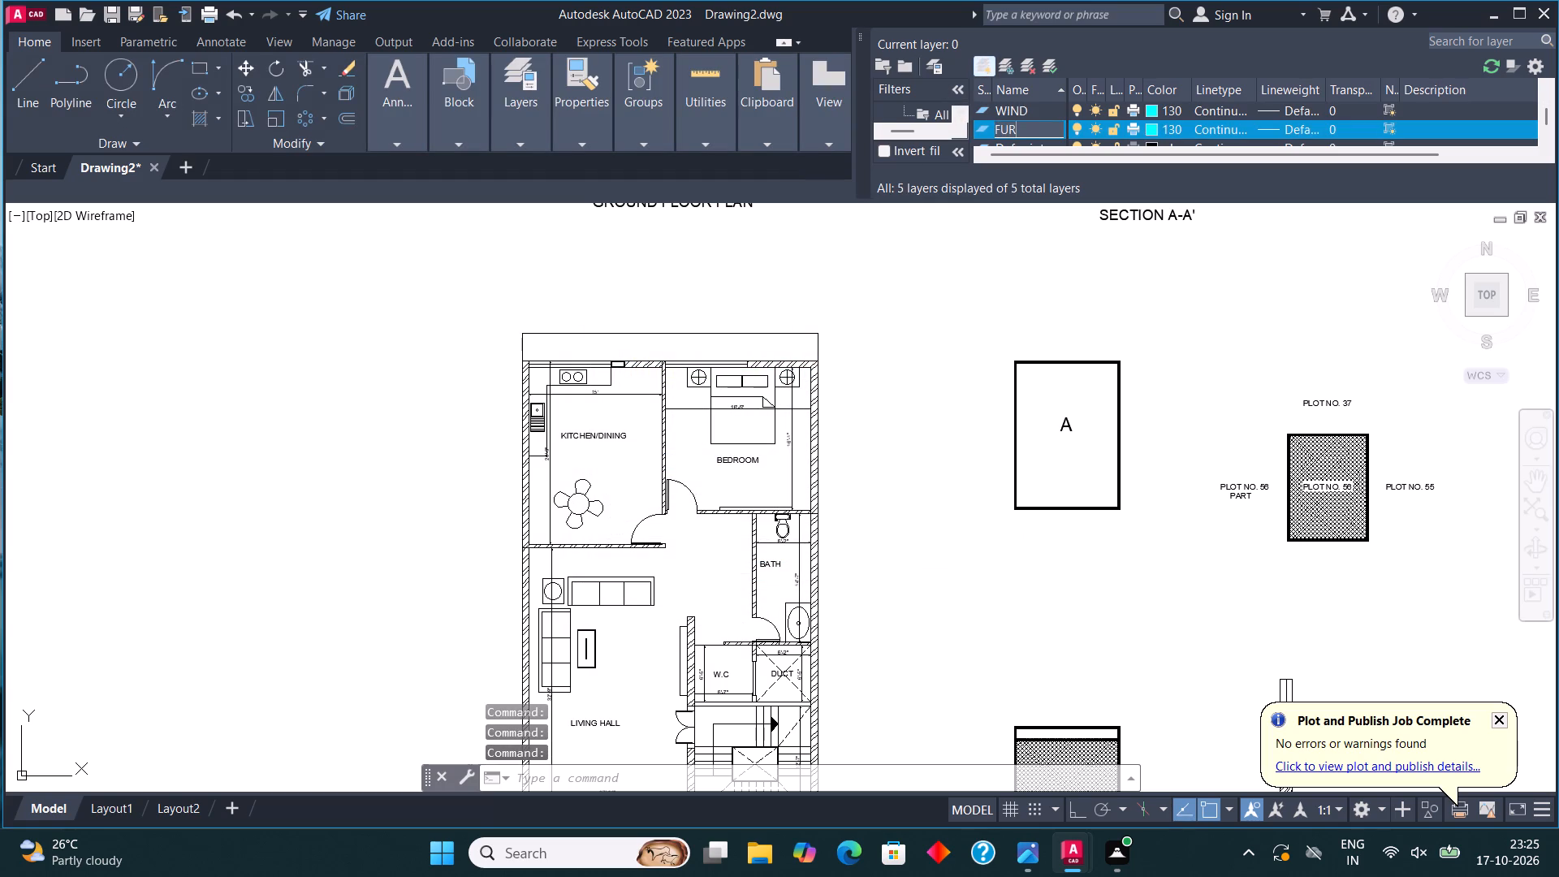
pyautogui.click(1148, 124)
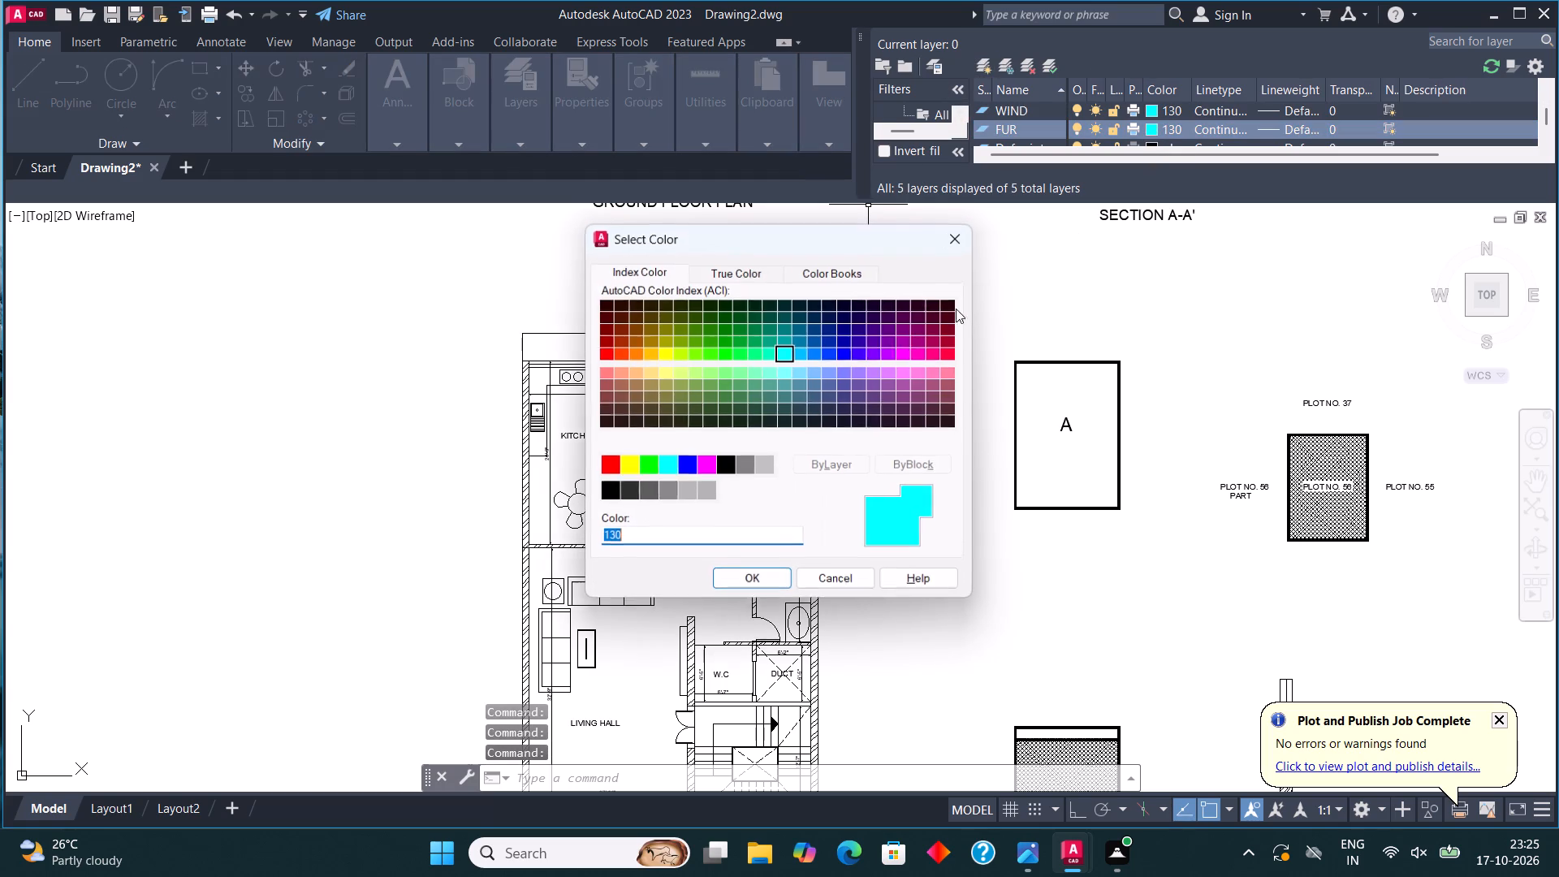
pyautogui.click(844, 354)
pyautogui.click(744, 581)
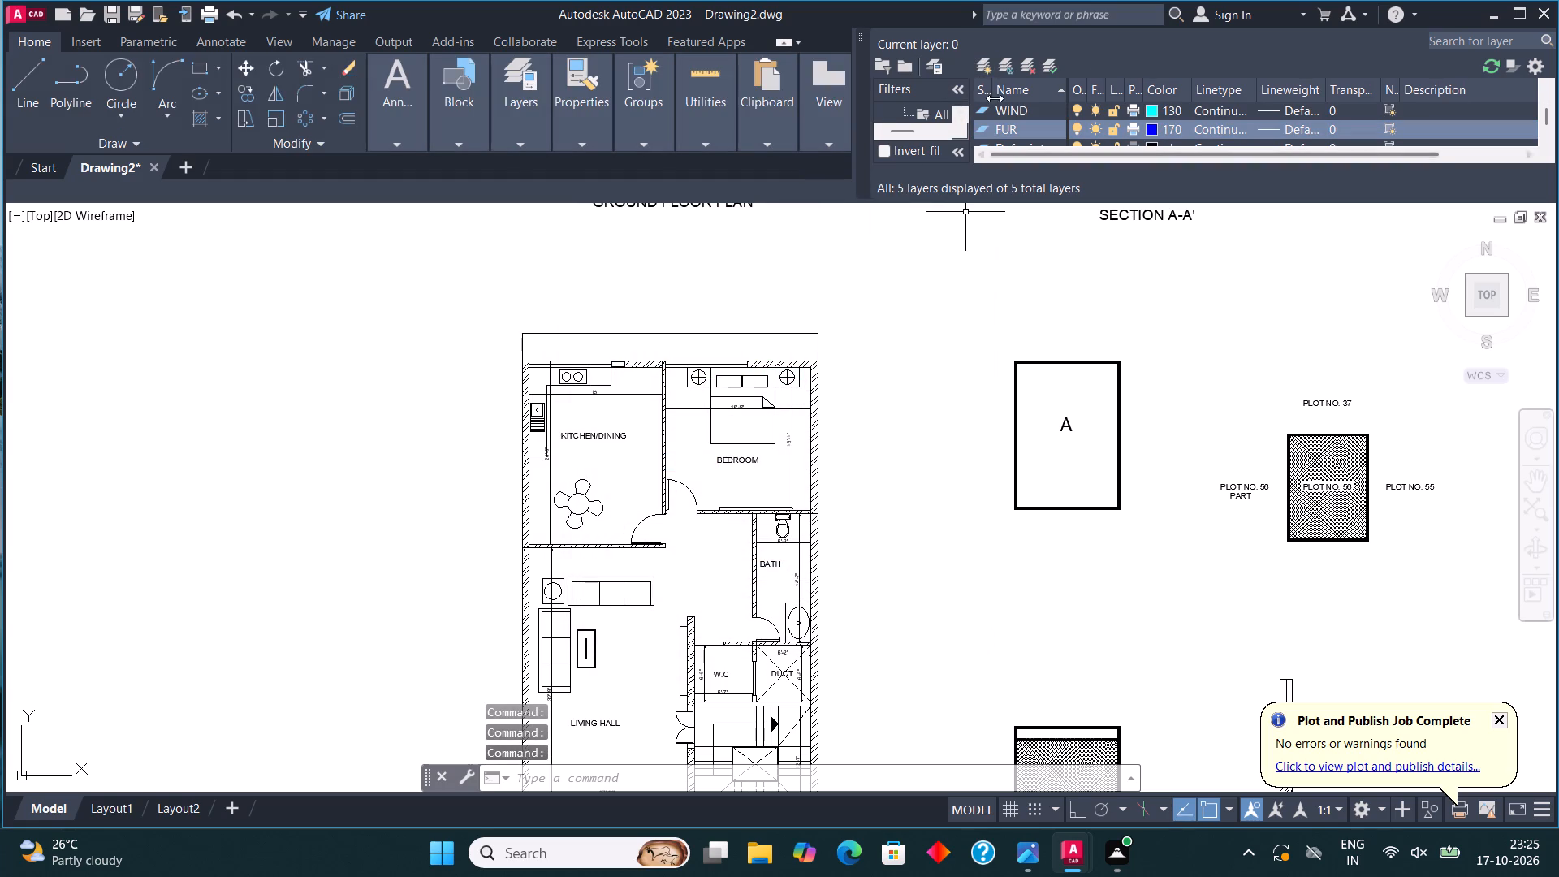
# Create a new layer named TEXT and give it the violet index color 190.
pyautogui.click(983, 57)
pyautogui.write('TE')
pyautogui.write('XT')
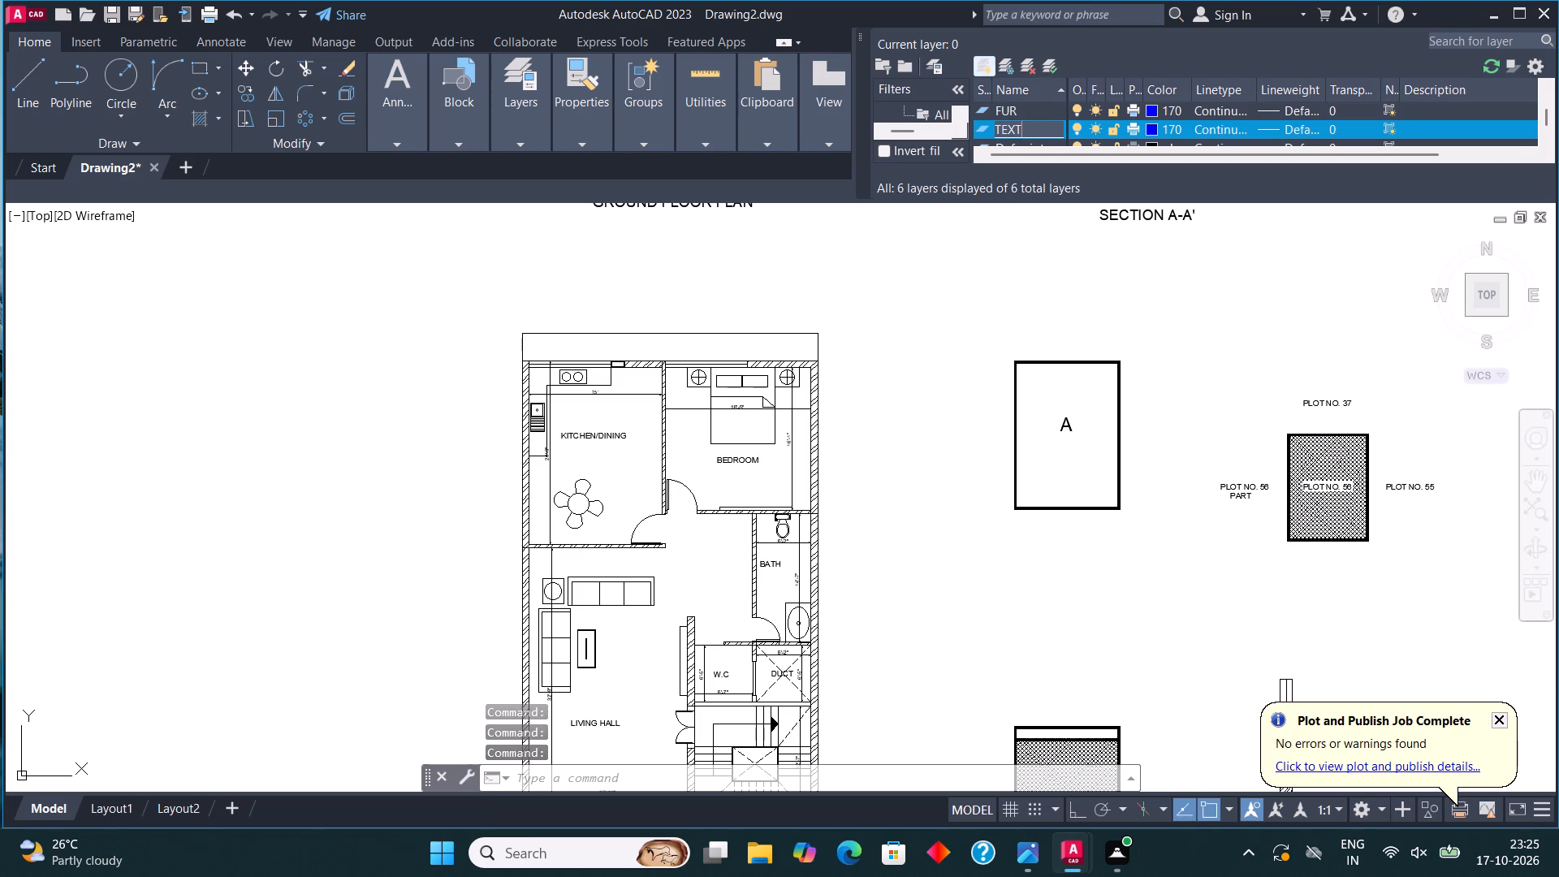
pyautogui.click(1149, 129)
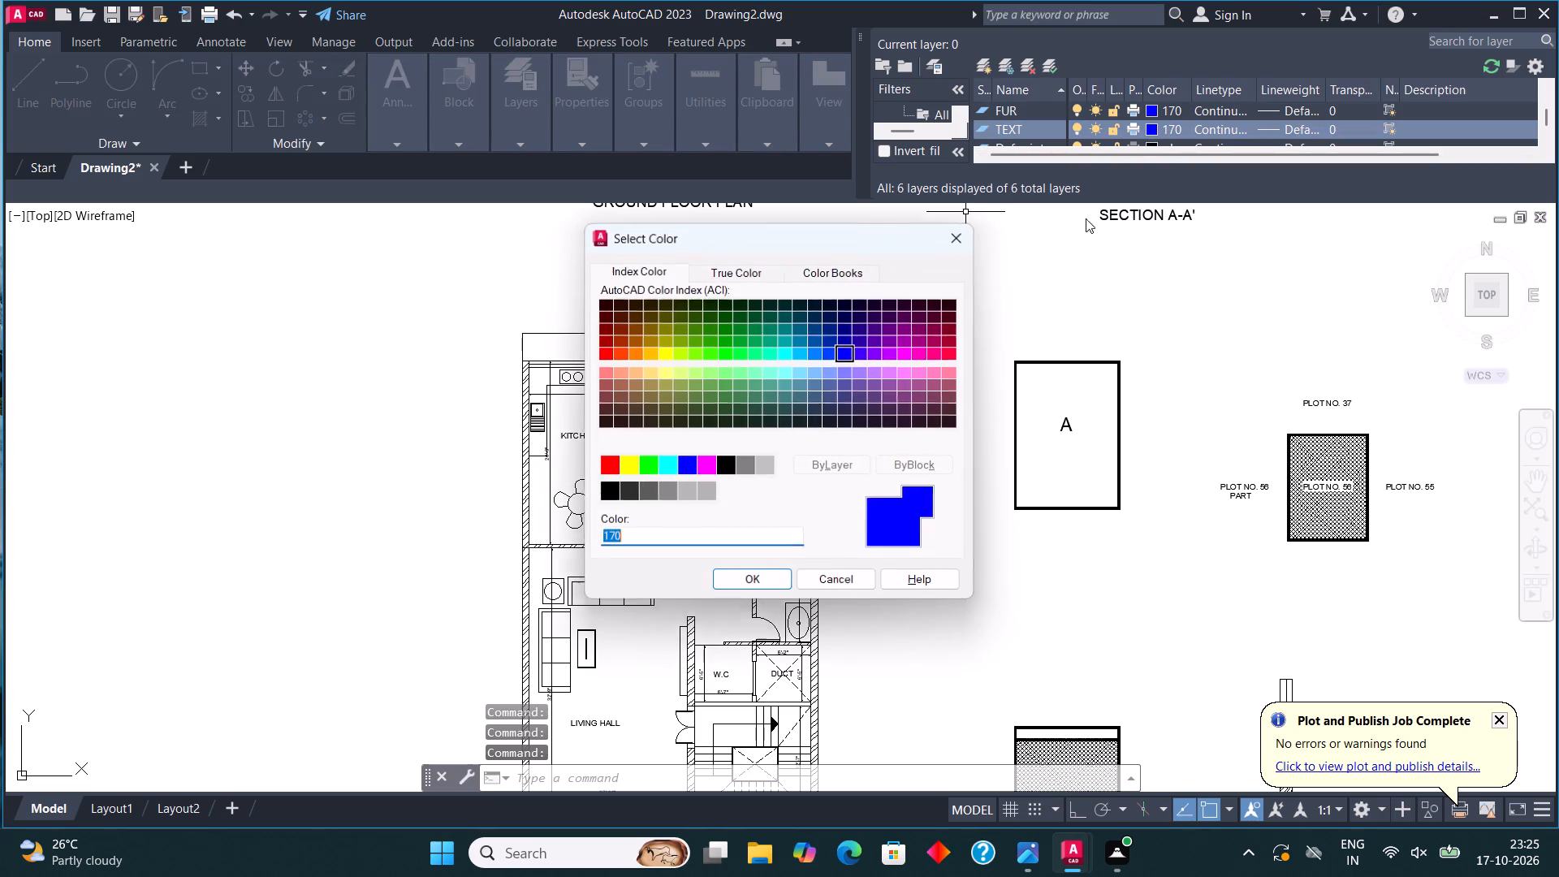
pyautogui.click(876, 357)
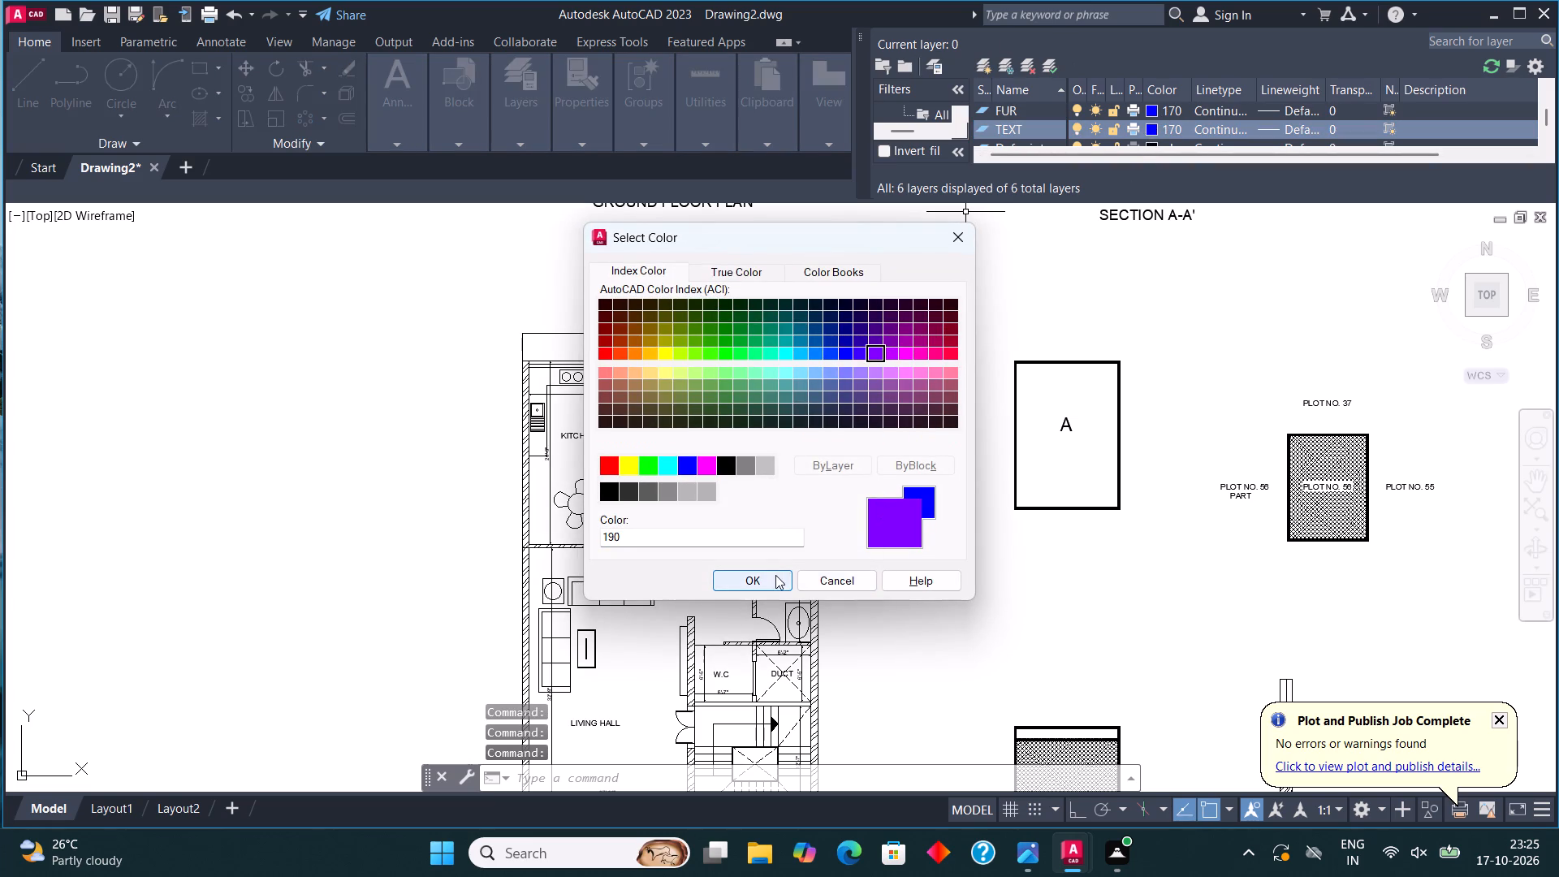
pyautogui.click(775, 577)
# Create a new layer named ELE and give it the magenta index color 210.
pyautogui.click(982, 65)
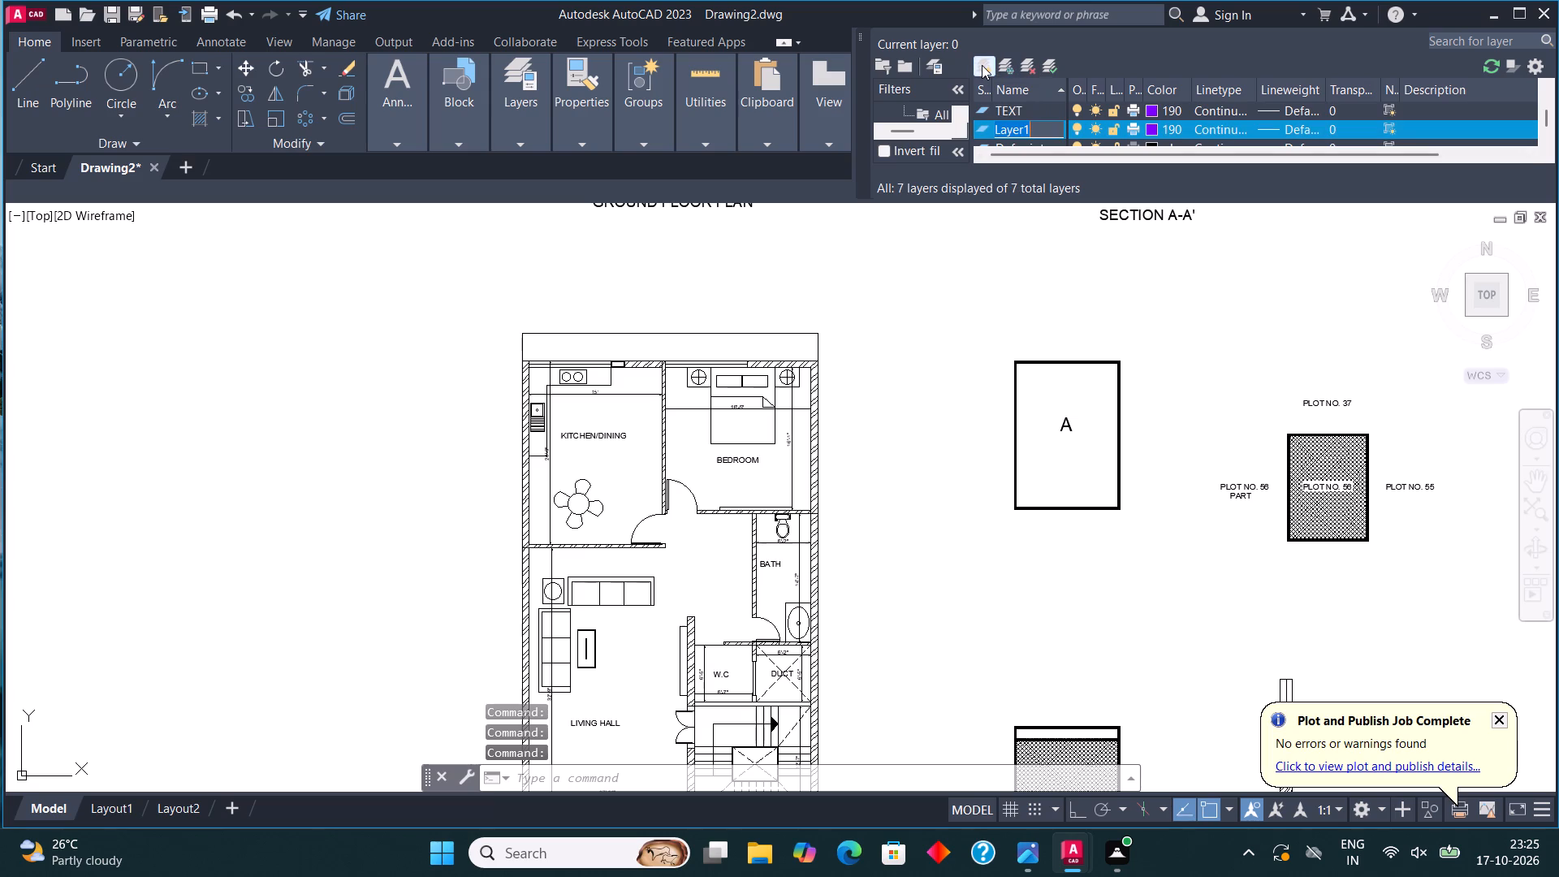
pyautogui.write('ELE')
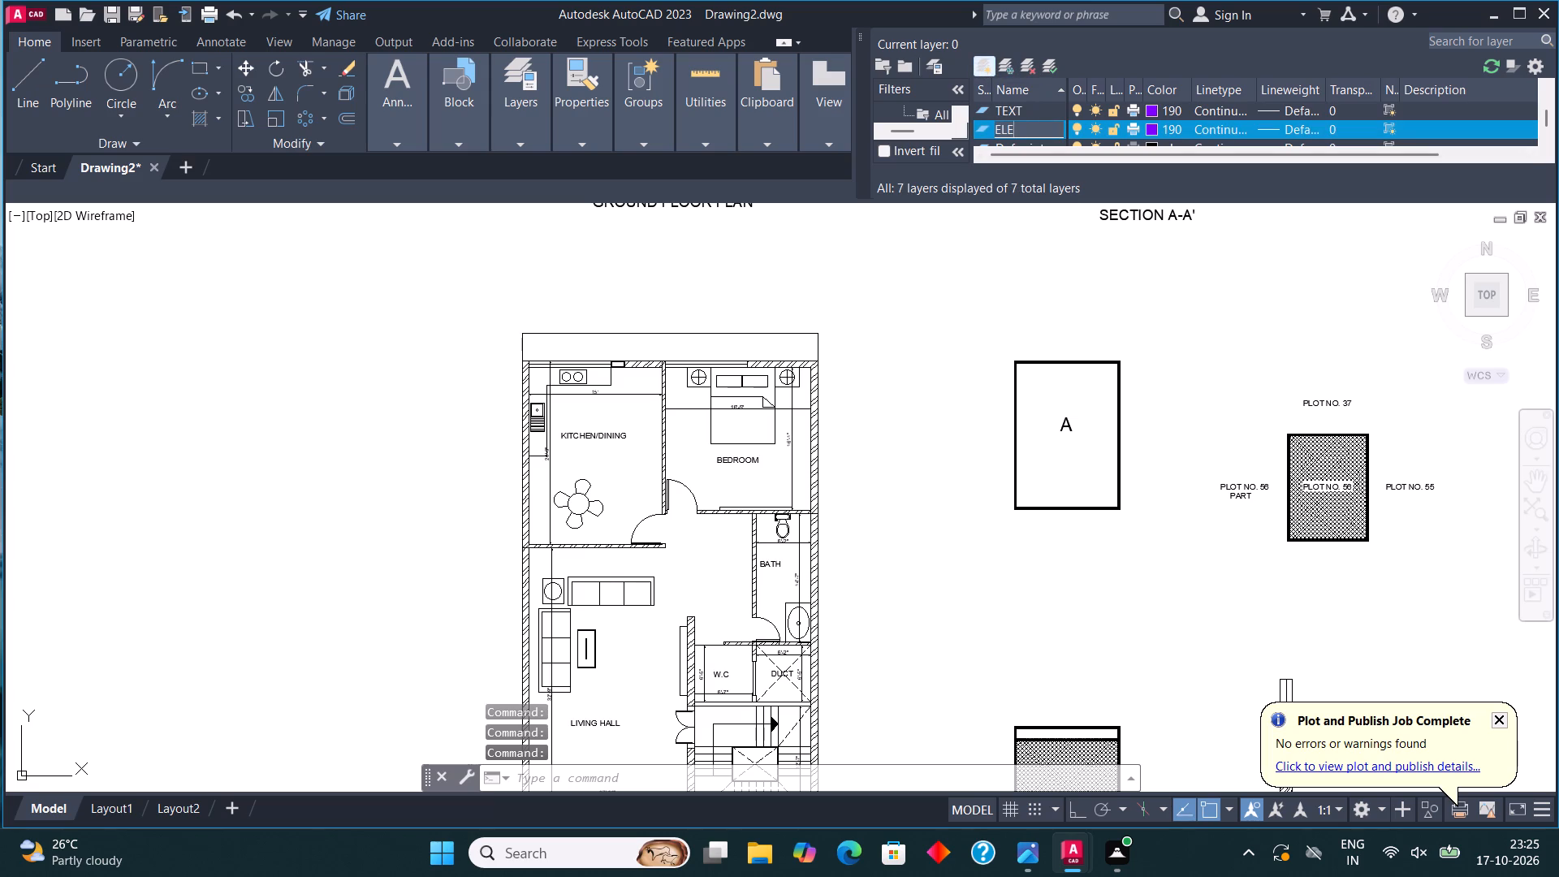
pyautogui.click(1149, 127)
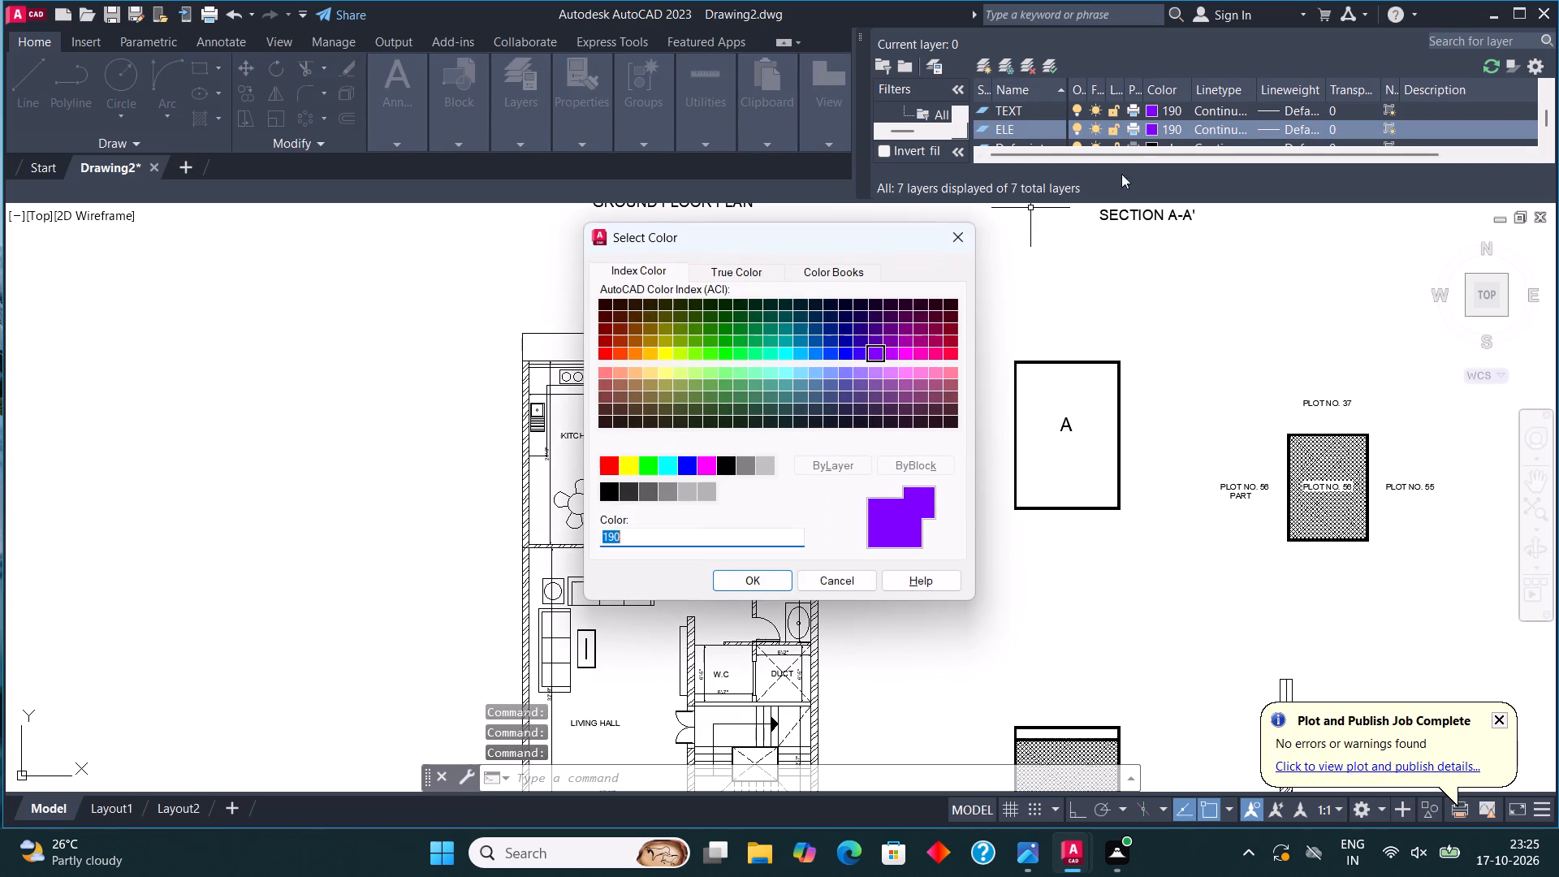
pyautogui.click(900, 356)
pyautogui.click(915, 361)
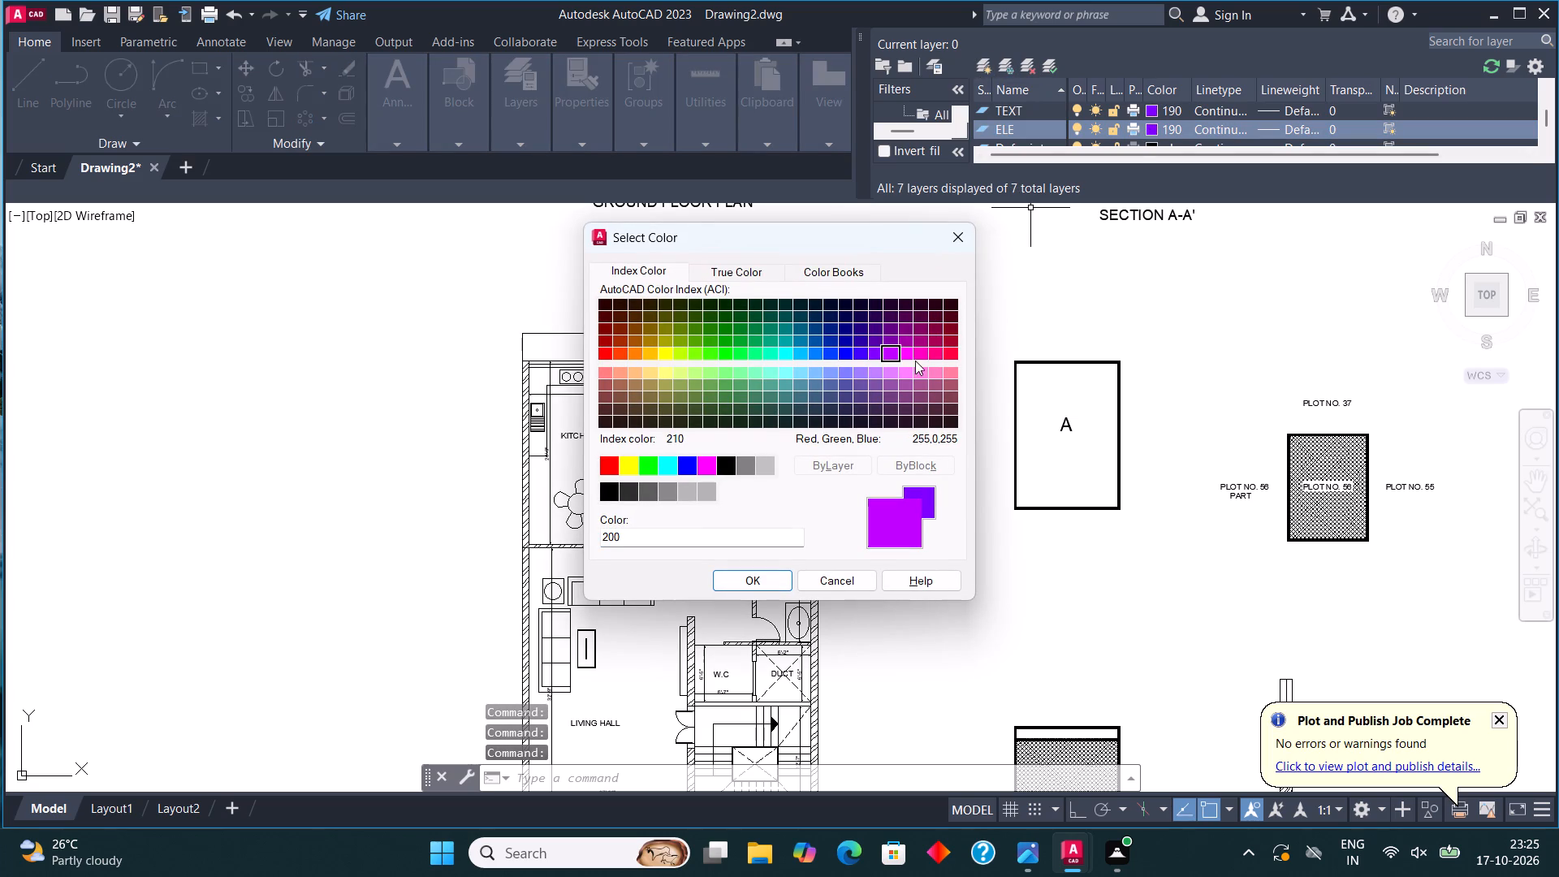
pyautogui.click(770, 572)
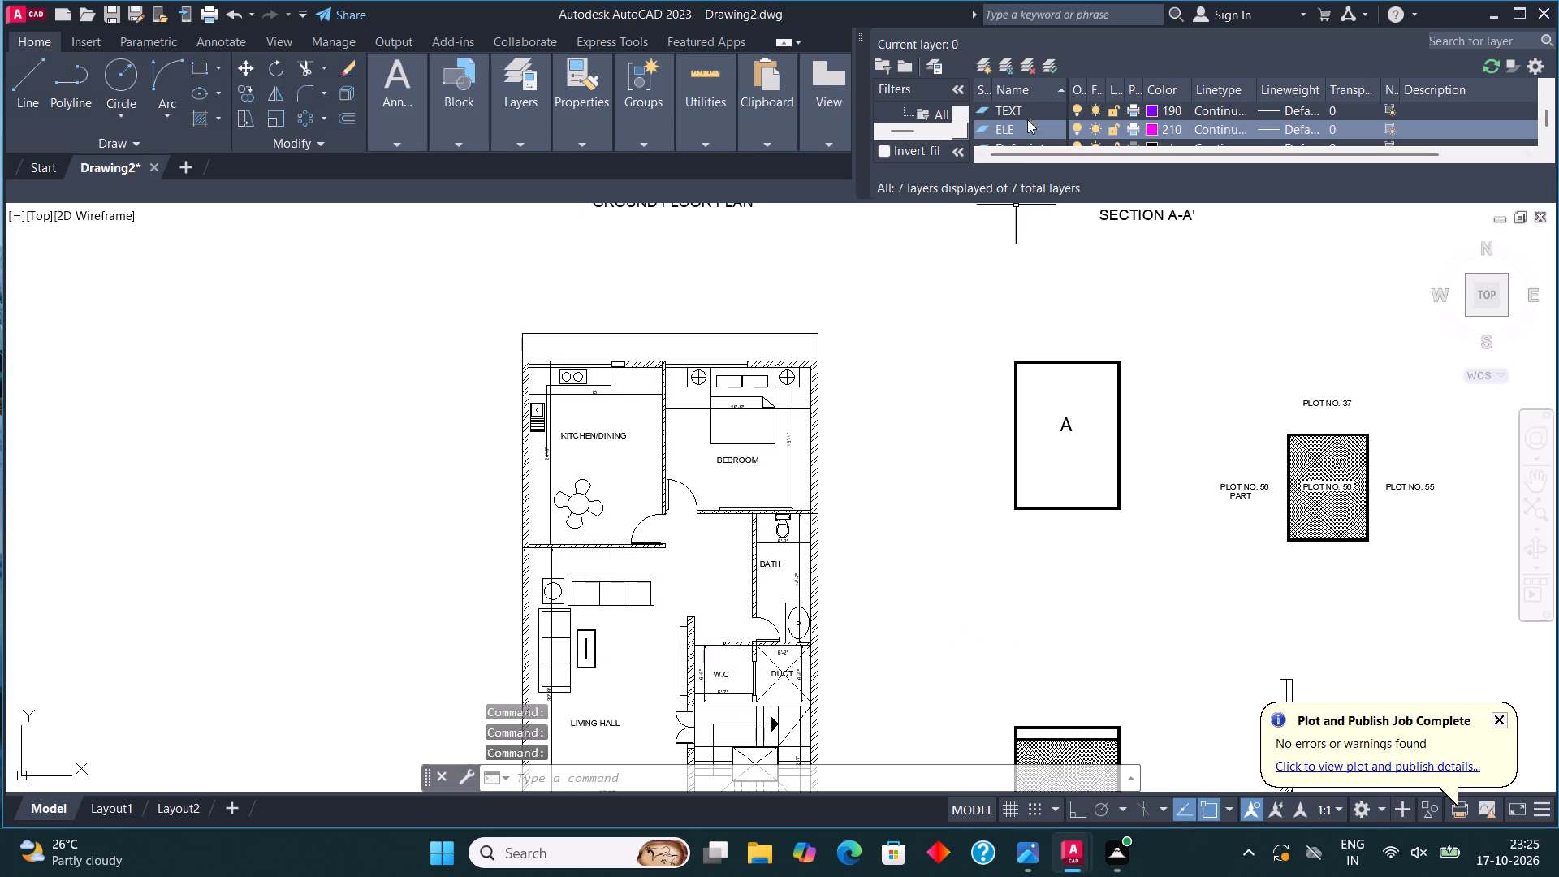
# Create a new layer named SEC and give it the blue index color 160.
pyautogui.click(982, 60)
pyautogui.write('SW')
pyautogui.press('BackSpace')
pyautogui.write('EC')
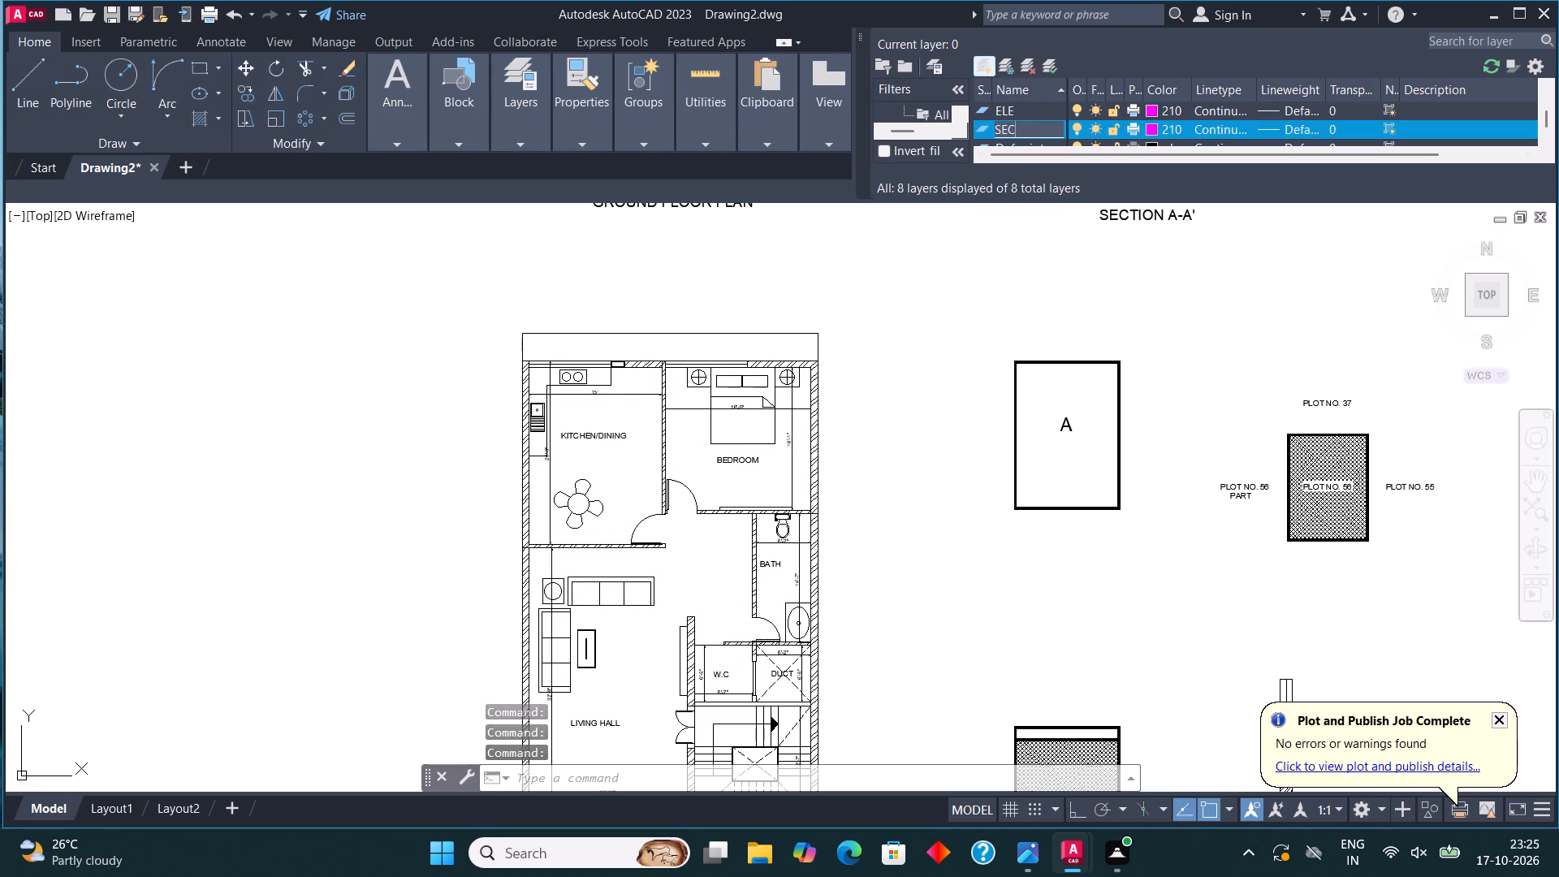
pyautogui.click(1149, 132)
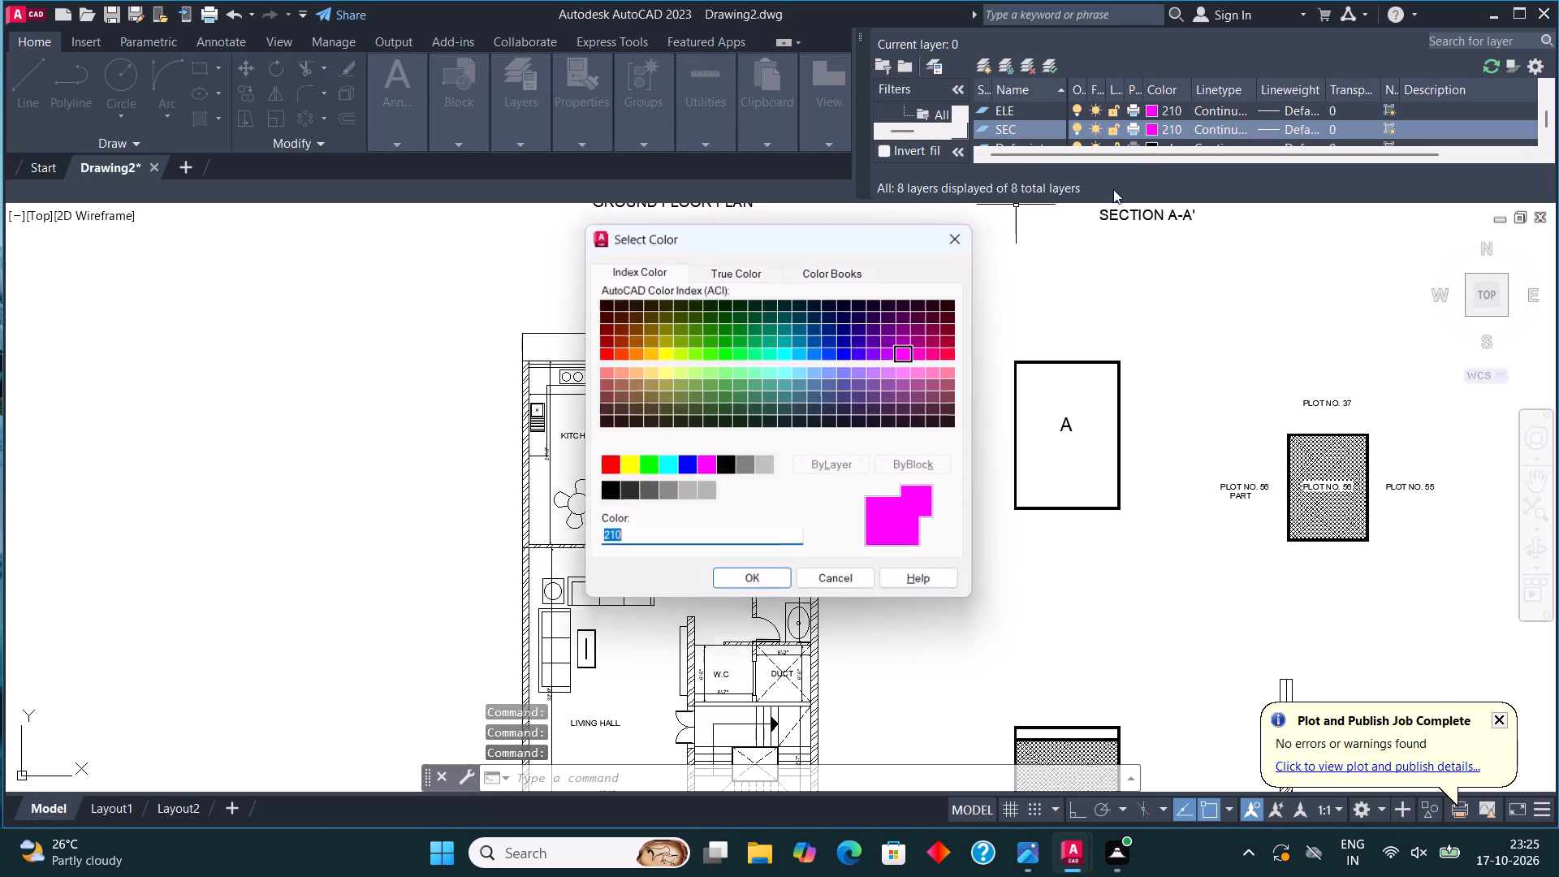
pyautogui.click(839, 356)
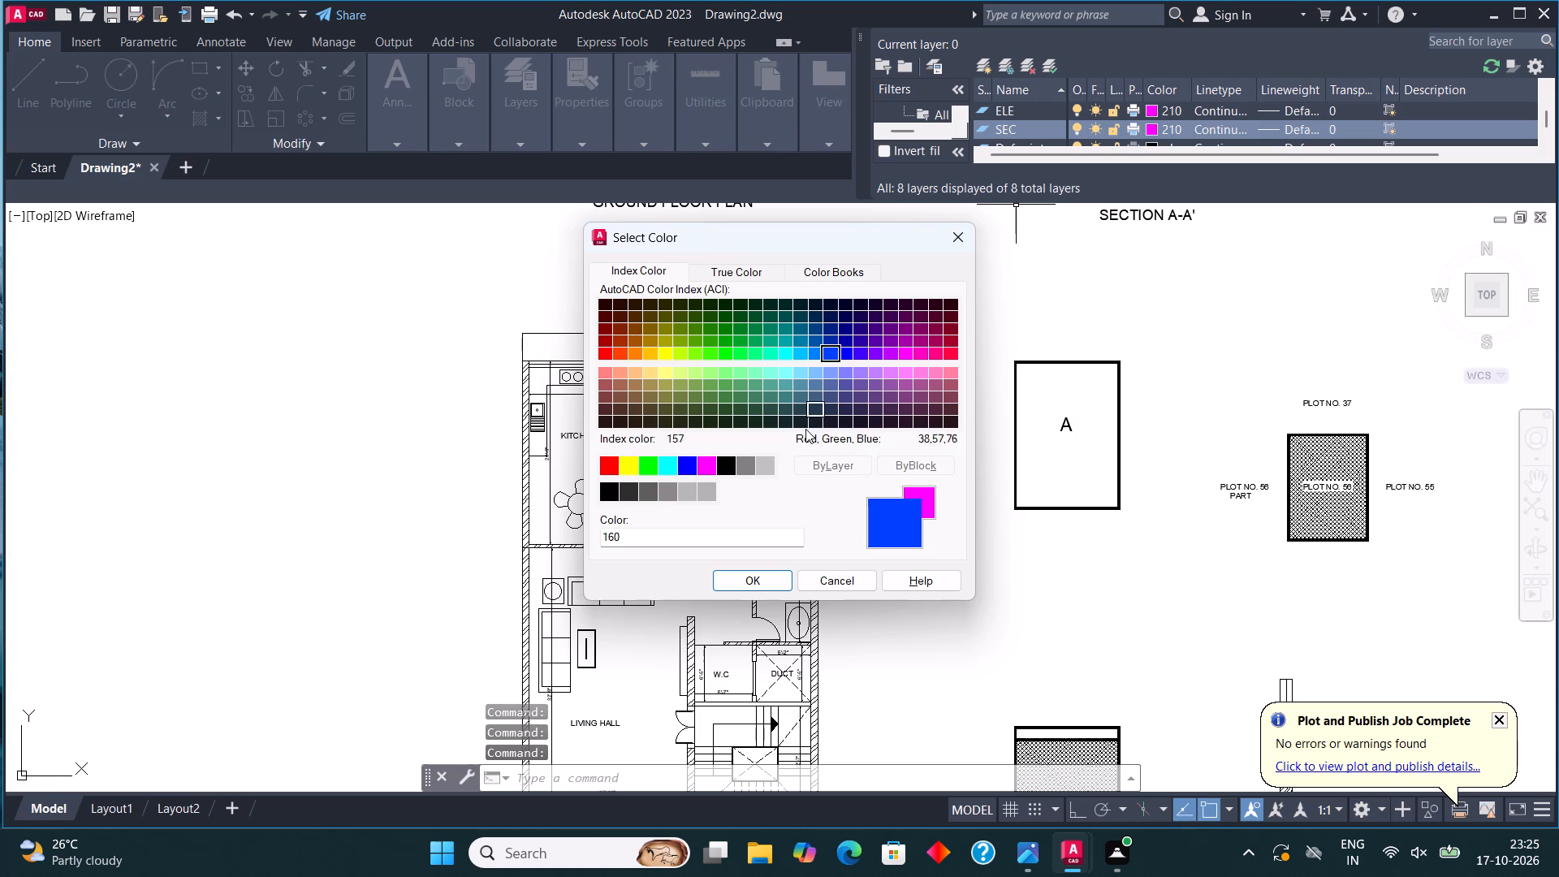
pyautogui.click(762, 574)
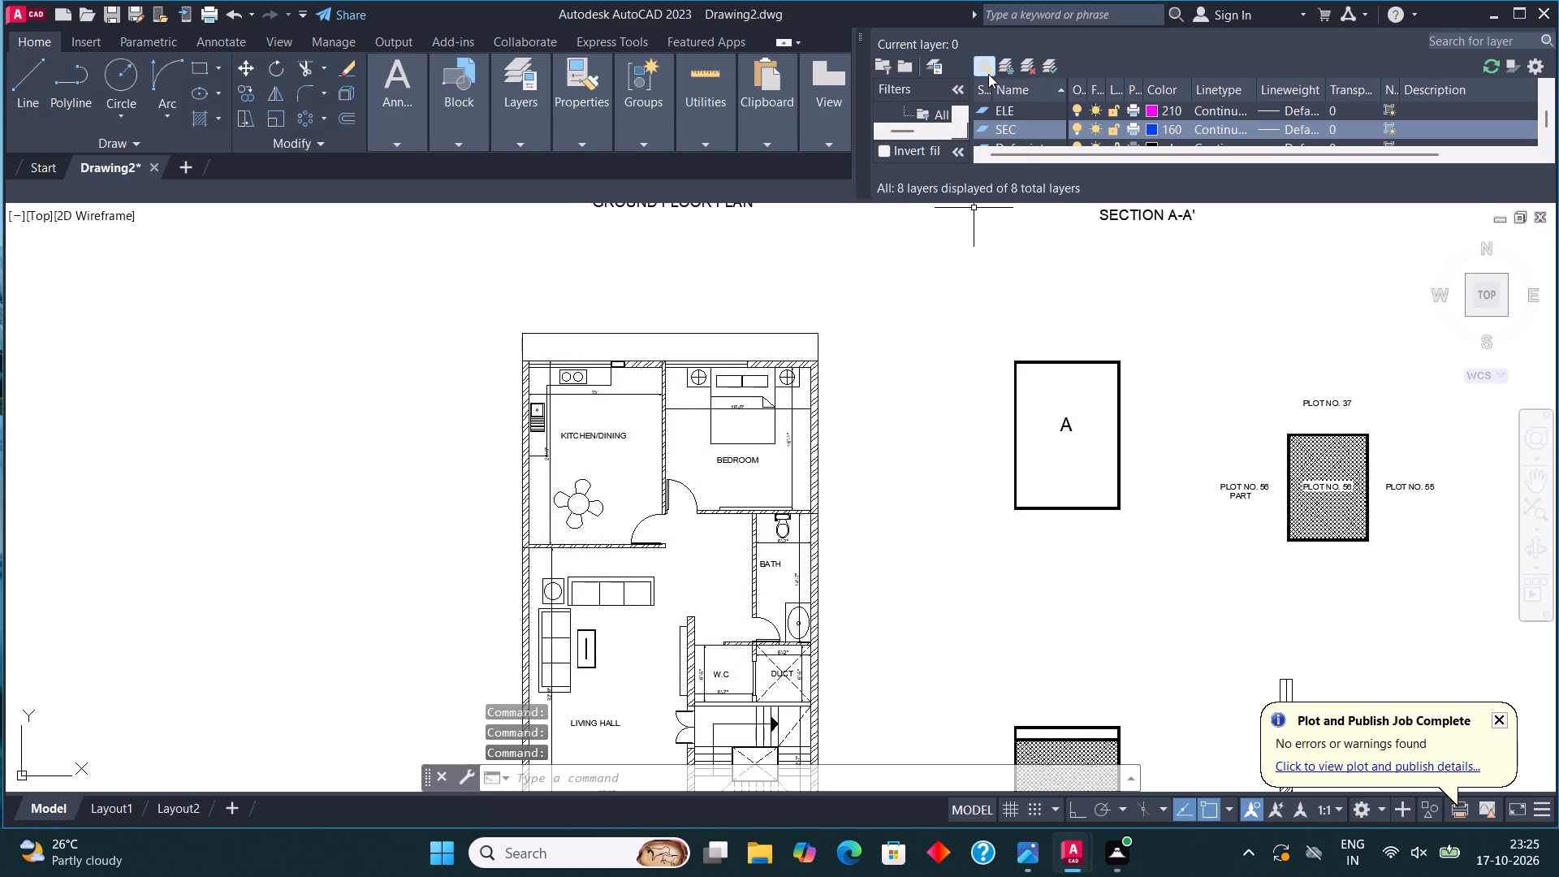
# Create a new layer named DOOR with the orange index color 30, and close the layer manager.
pyautogui.click(988, 74)
pyautogui.write('DOOR')
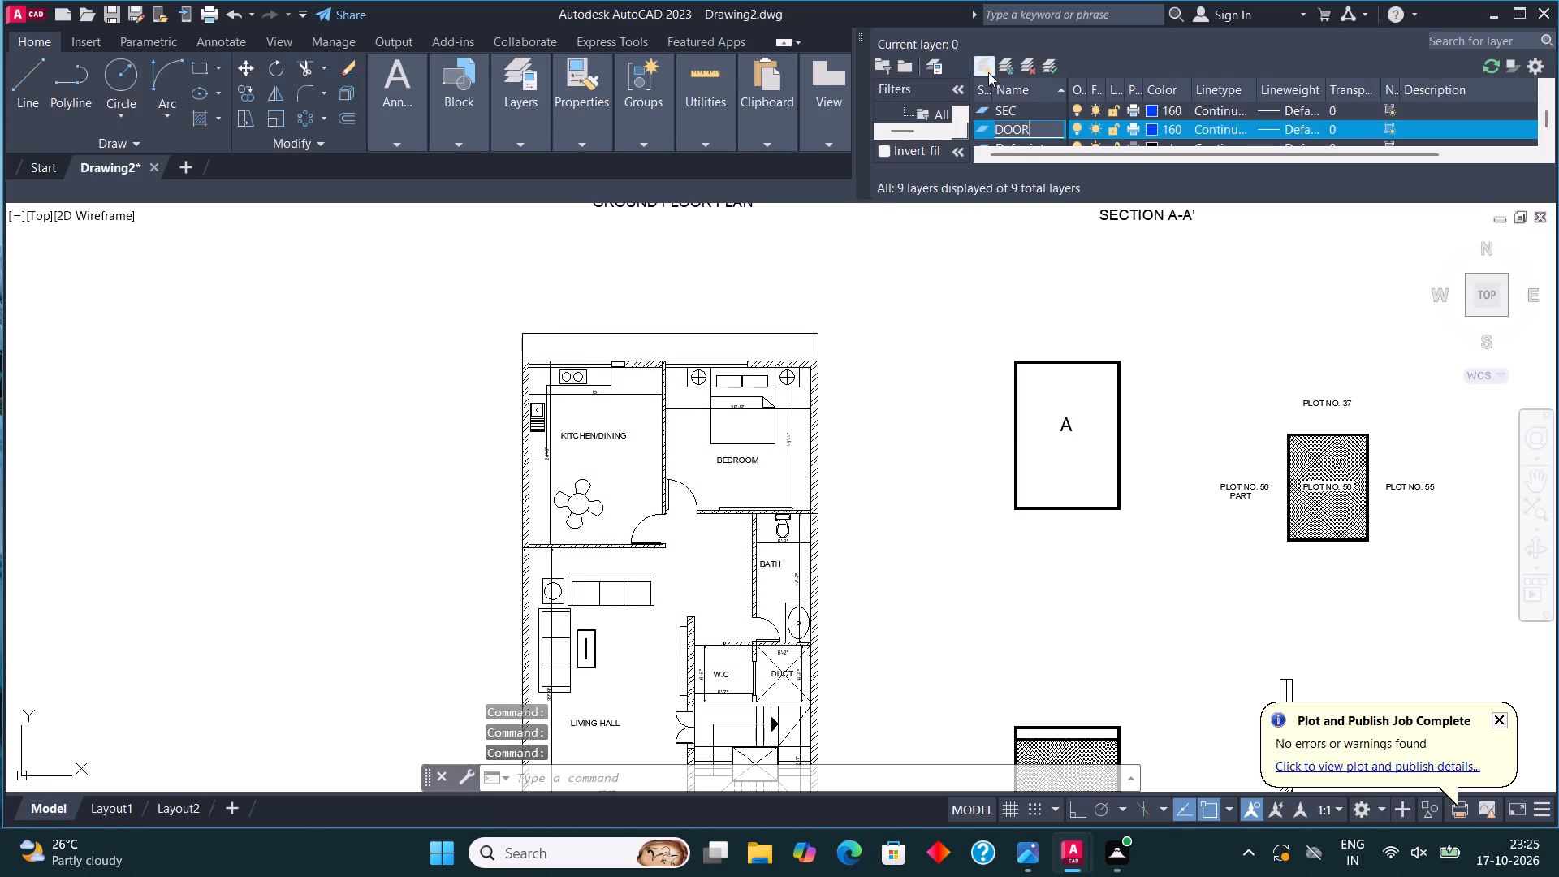
pyautogui.click(1148, 132)
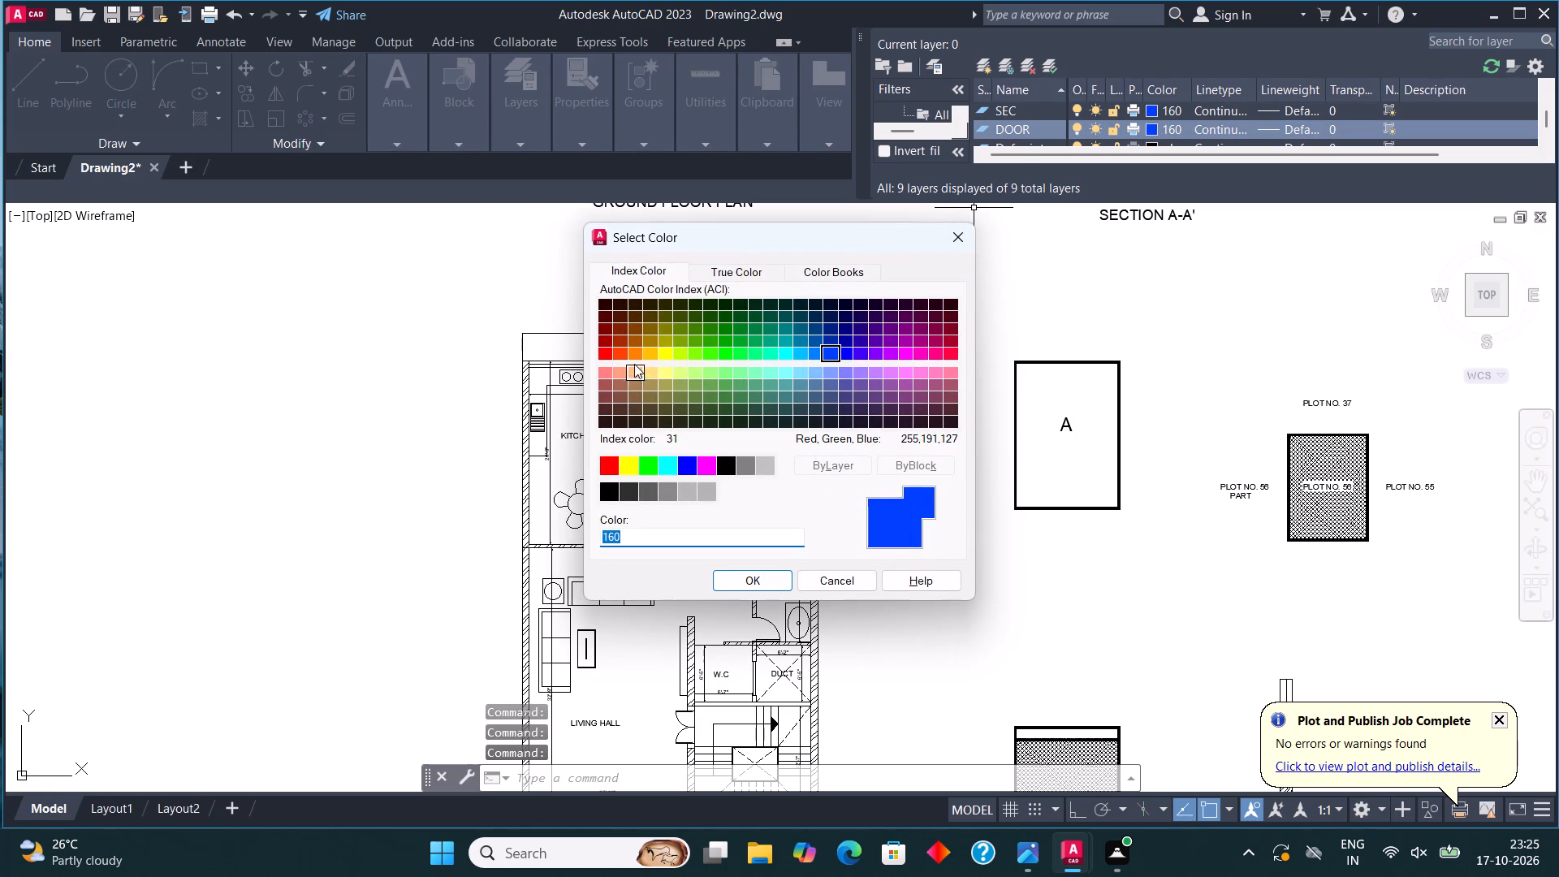
pyautogui.click(633, 356)
pyautogui.click(740, 580)
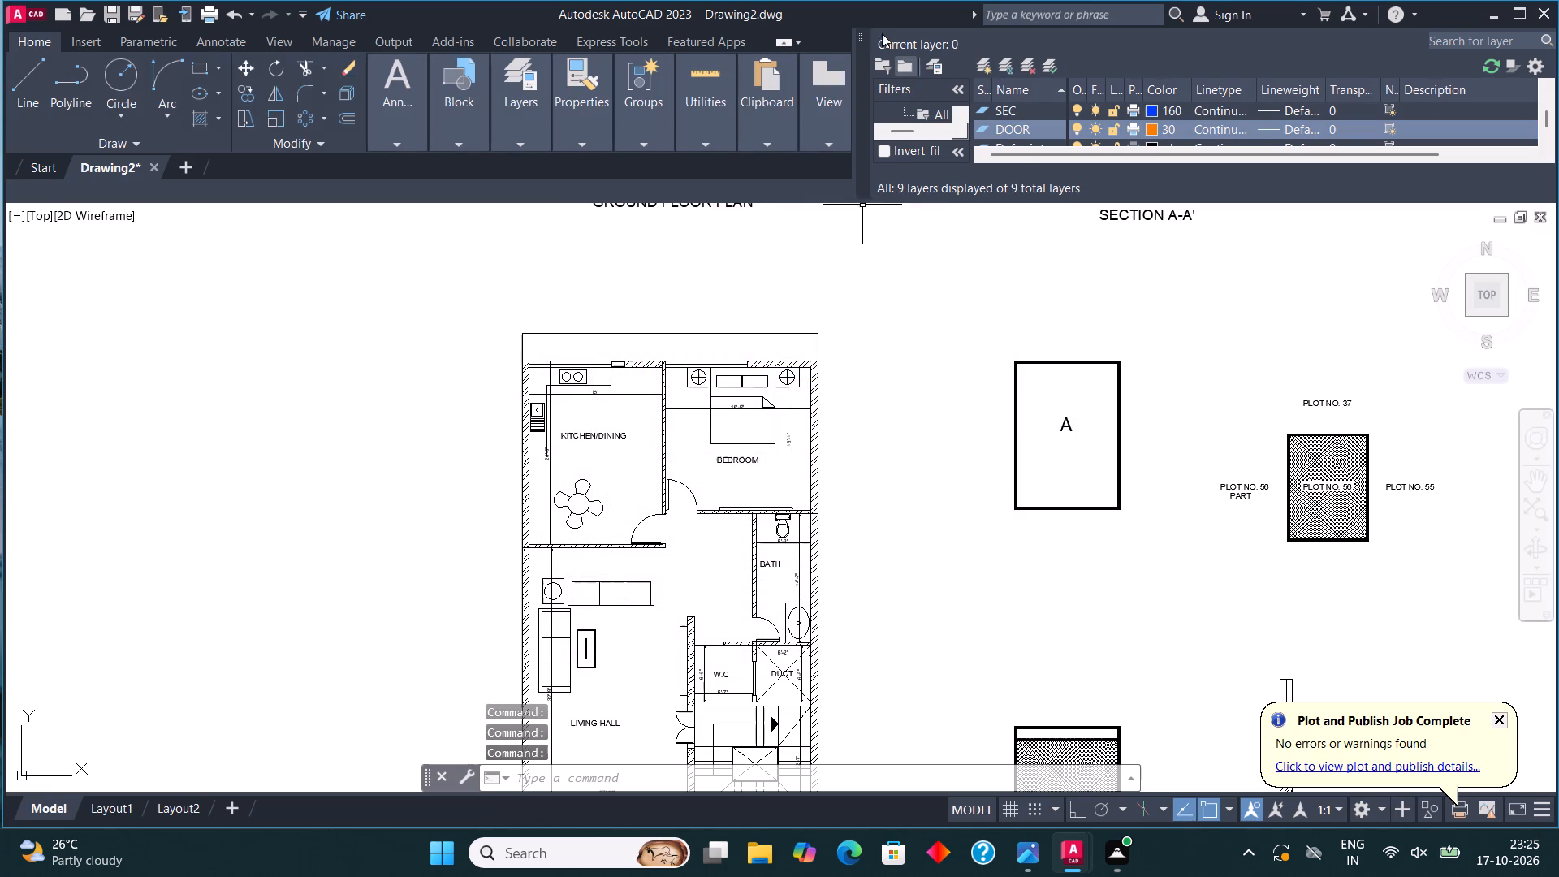
pyautogui.click(863, 36)
# Change the FUR layer's color to the light green index color 101.
pyautogui.click(916, 58)
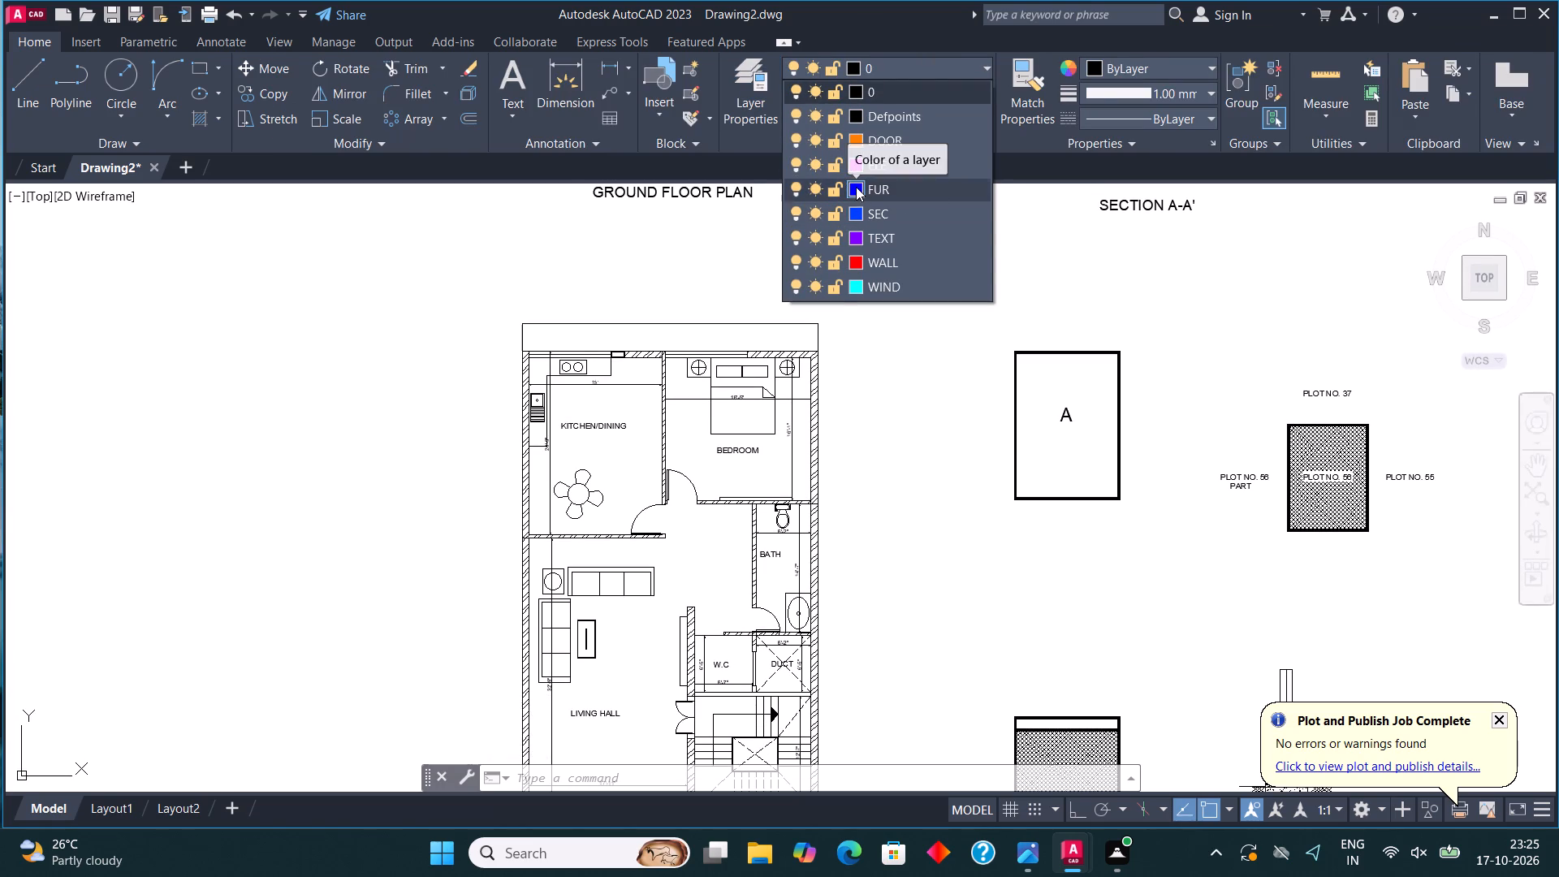
pyautogui.click(856, 187)
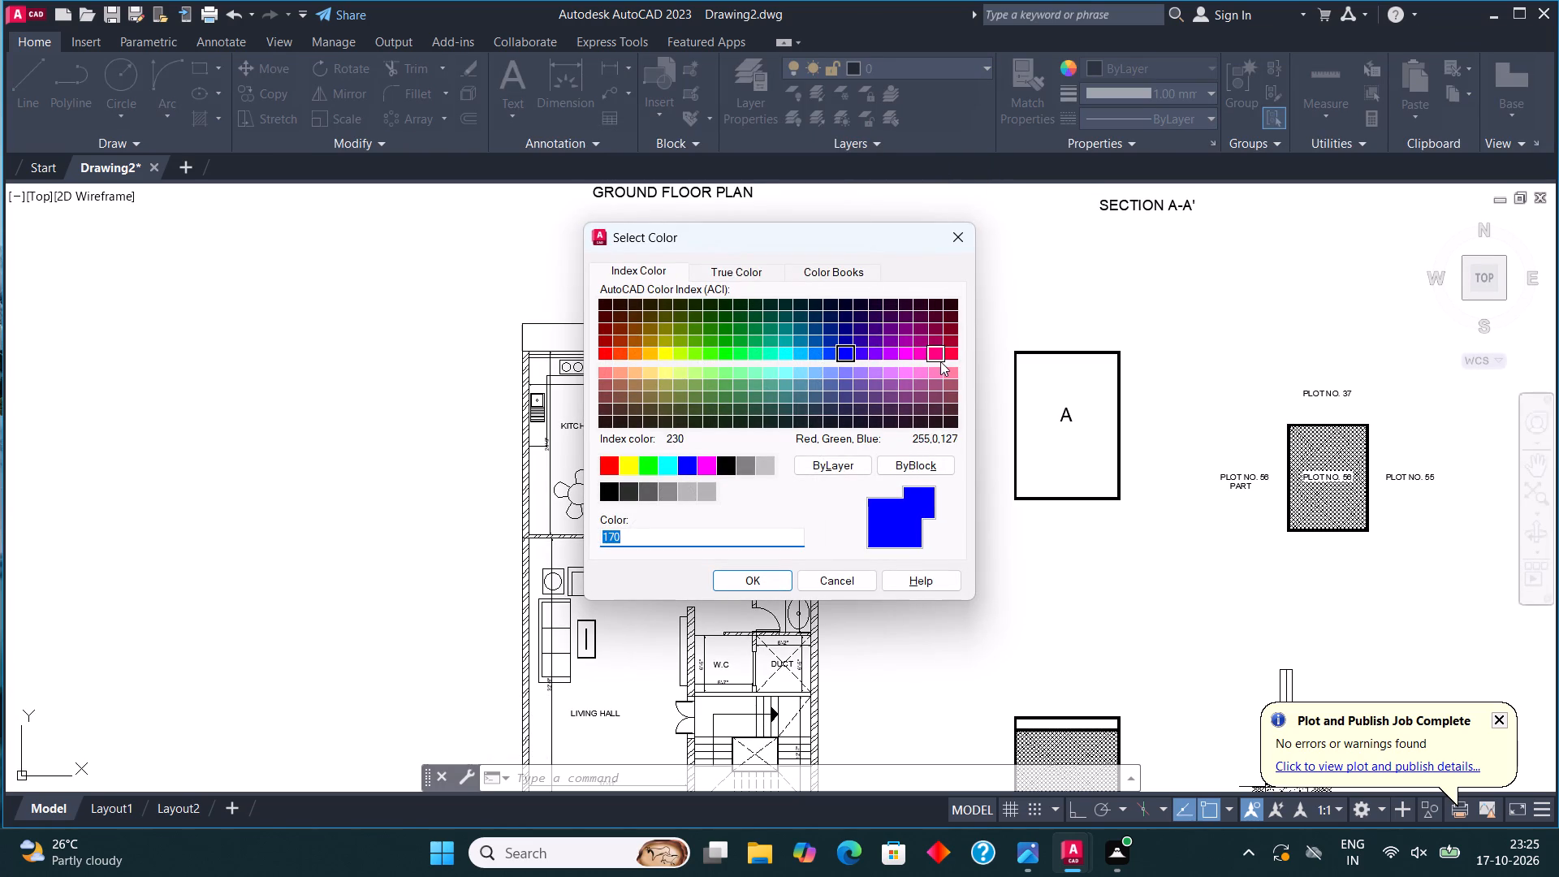
pyautogui.click(750, 378)
pyautogui.click(771, 582)
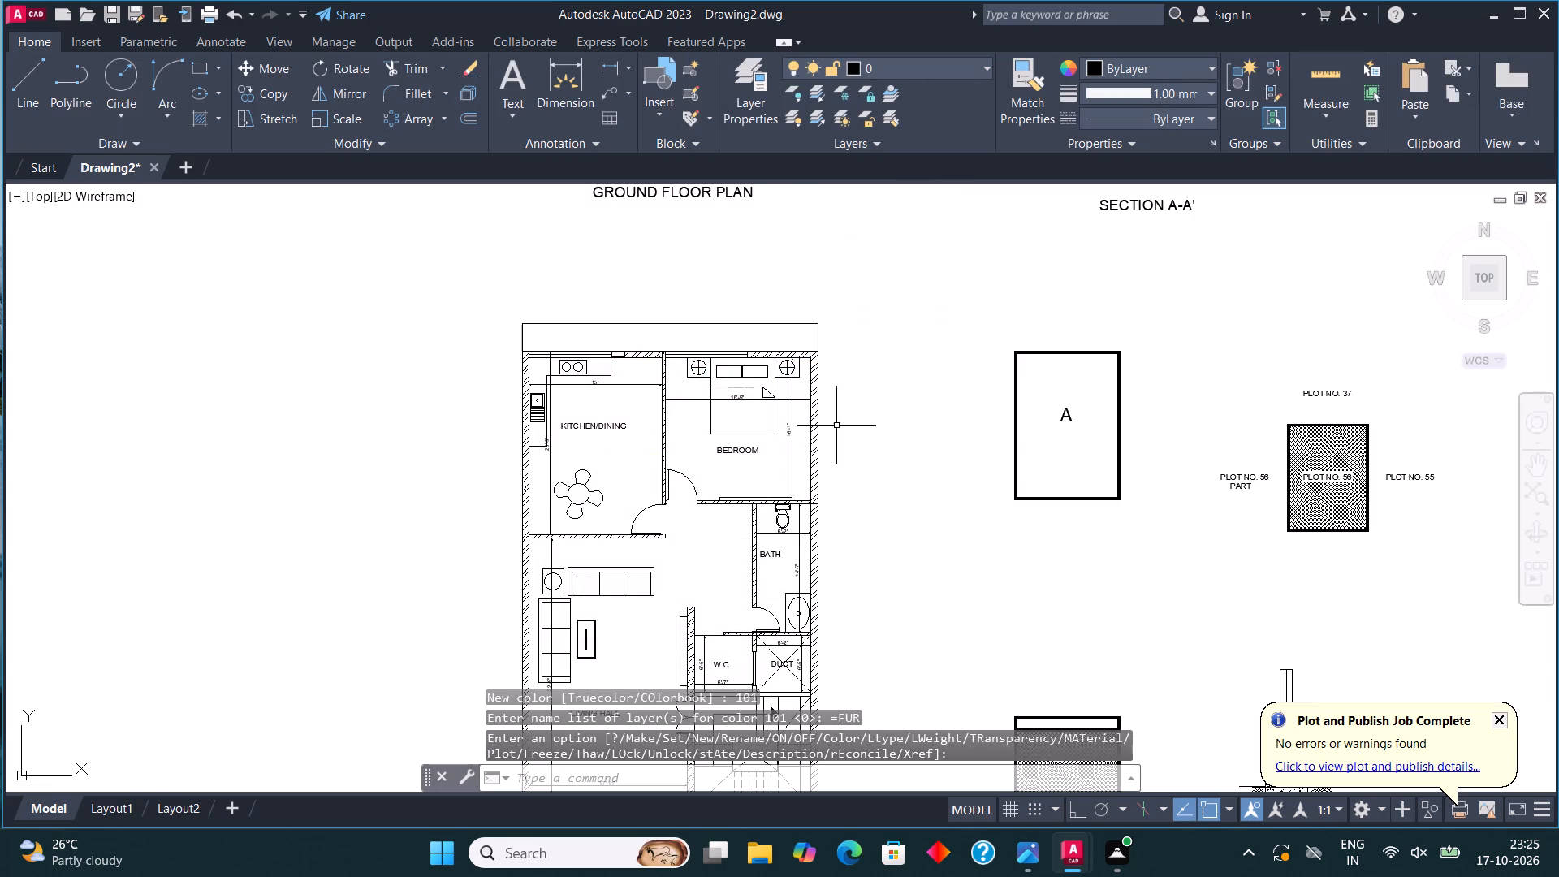
# Select all text similar to the KITCHEN/DINING label and assign it to the TEXT layer.
pyautogui.scroll(2, 564, 371)
pyautogui.moveTo(606, 339); pyautogui.dragTo(635, 313, button='middle')
pyautogui.click(663, 482)
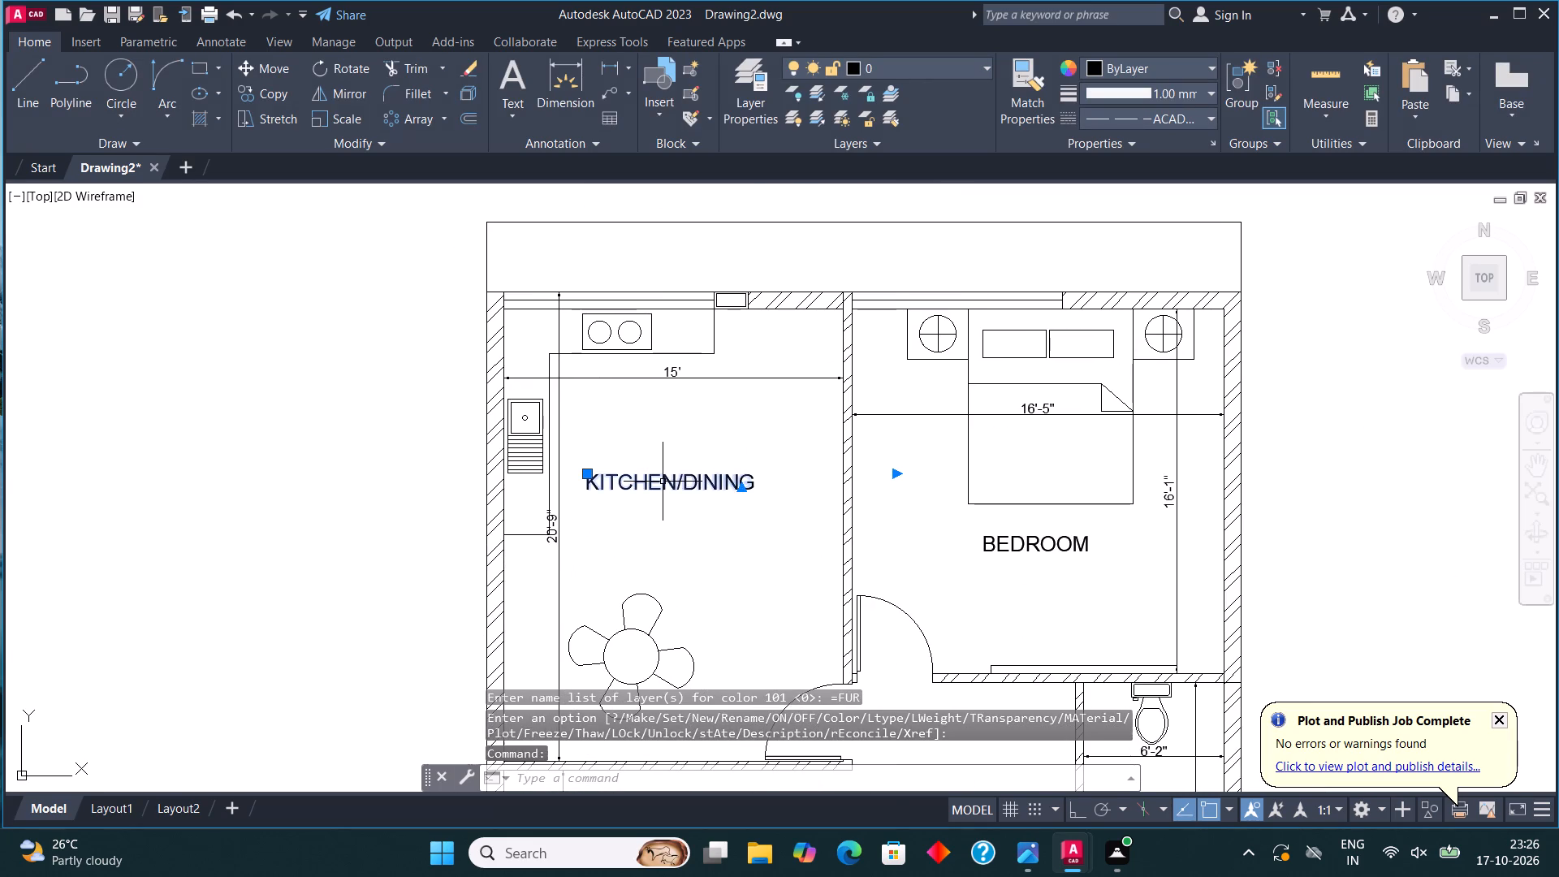
pyautogui.rightClick(663, 482)
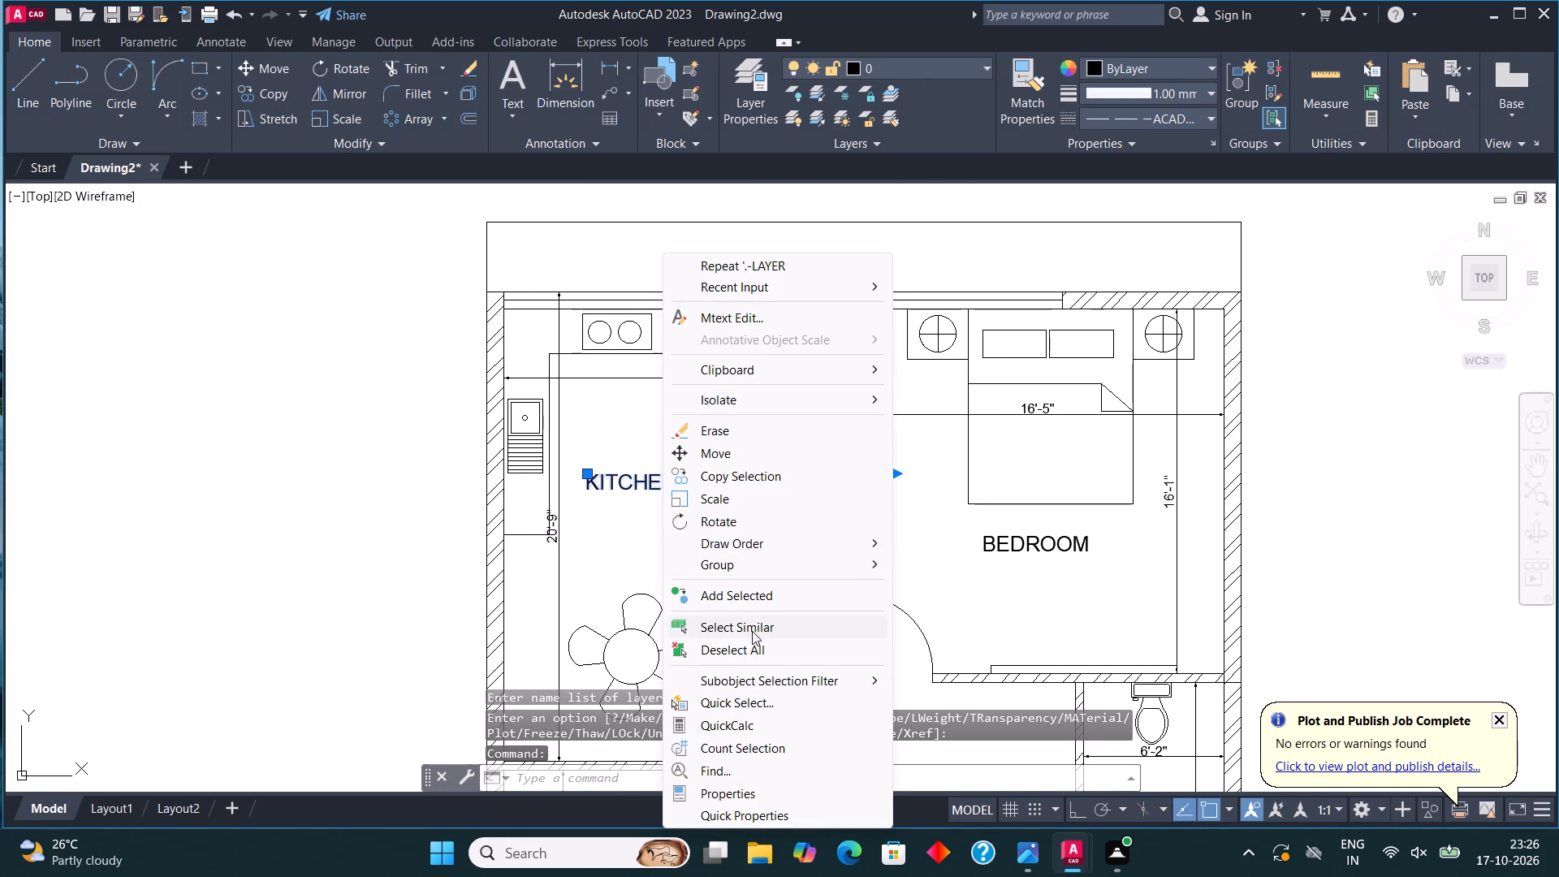
pyautogui.click(752, 631)
pyautogui.click(934, 67)
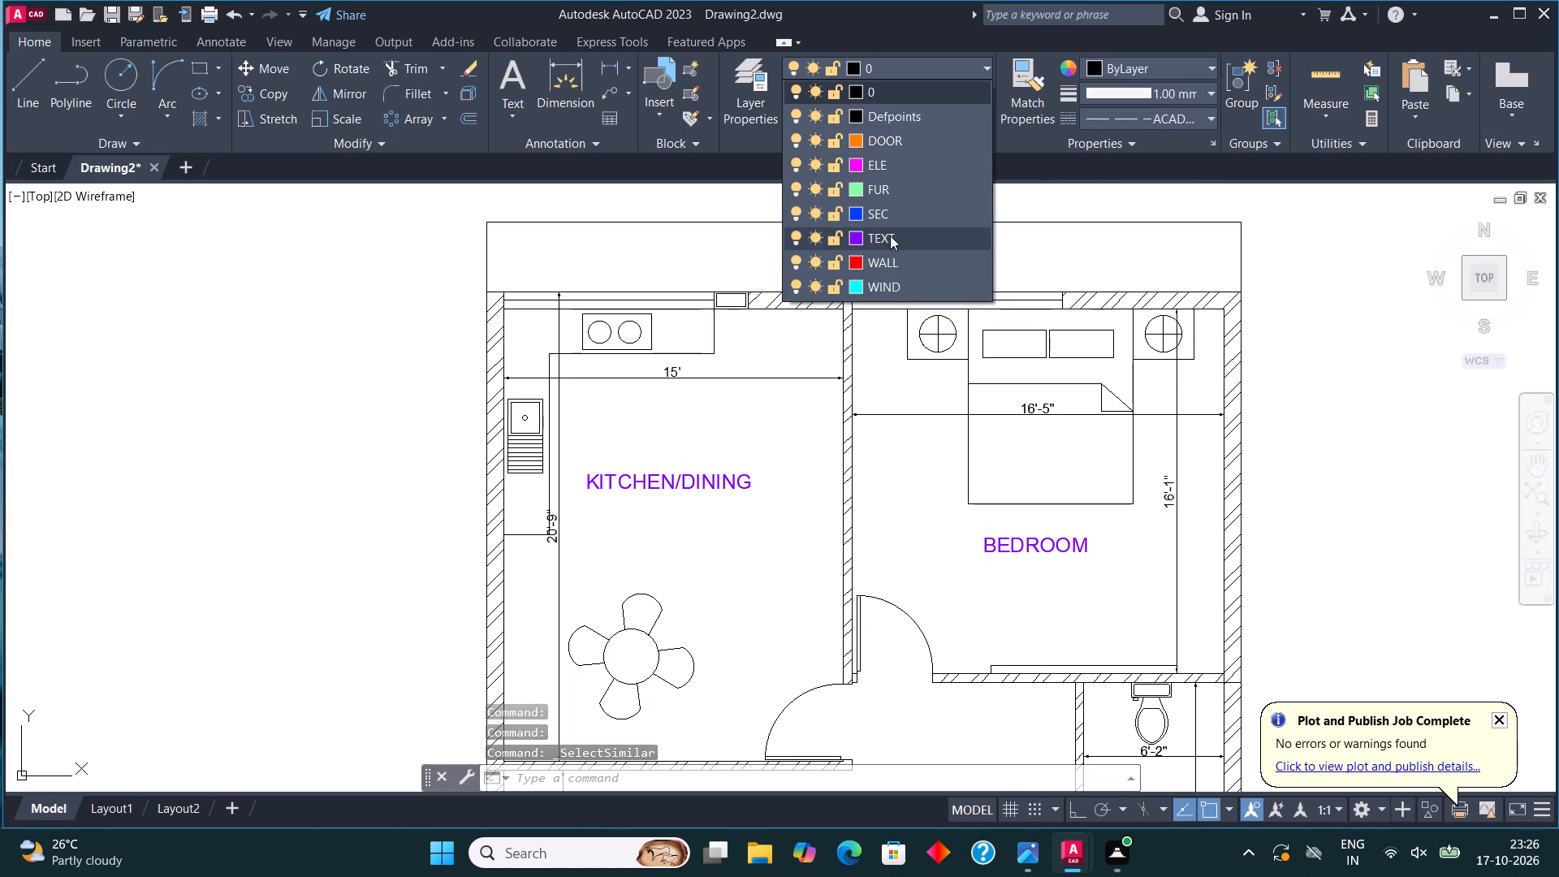
pyautogui.click(890, 235)
pyautogui.press('Escape')
# Make WALL the current layer.
pyautogui.scroll(-4, 832, 378)
pyautogui.scroll(4, 827, 370)
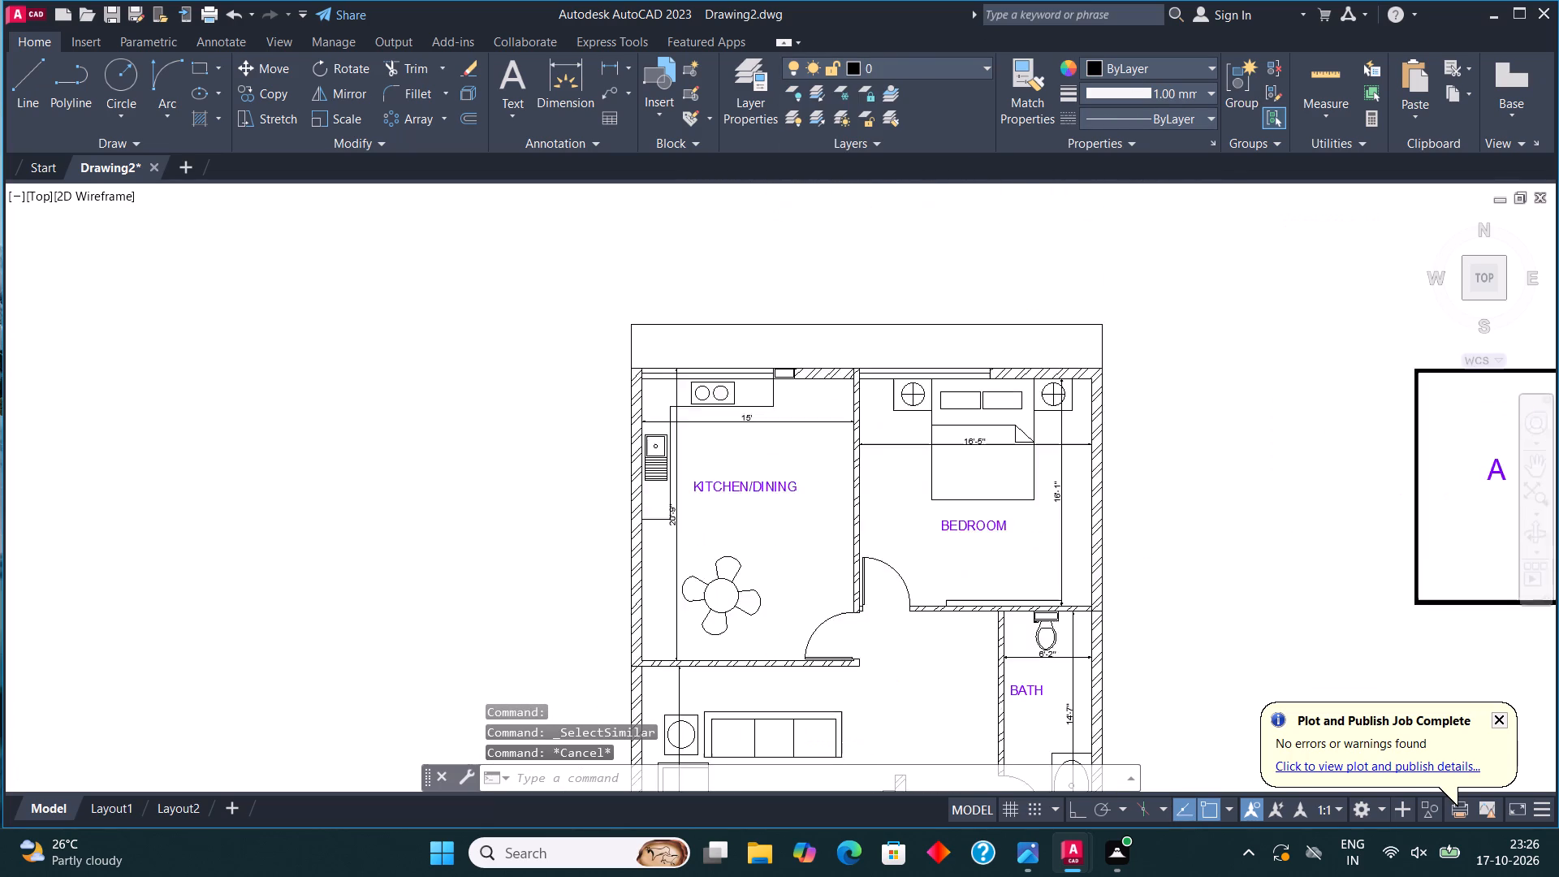
pyautogui.scroll(1, 798, 370)
pyautogui.scroll(-1, 799, 371)
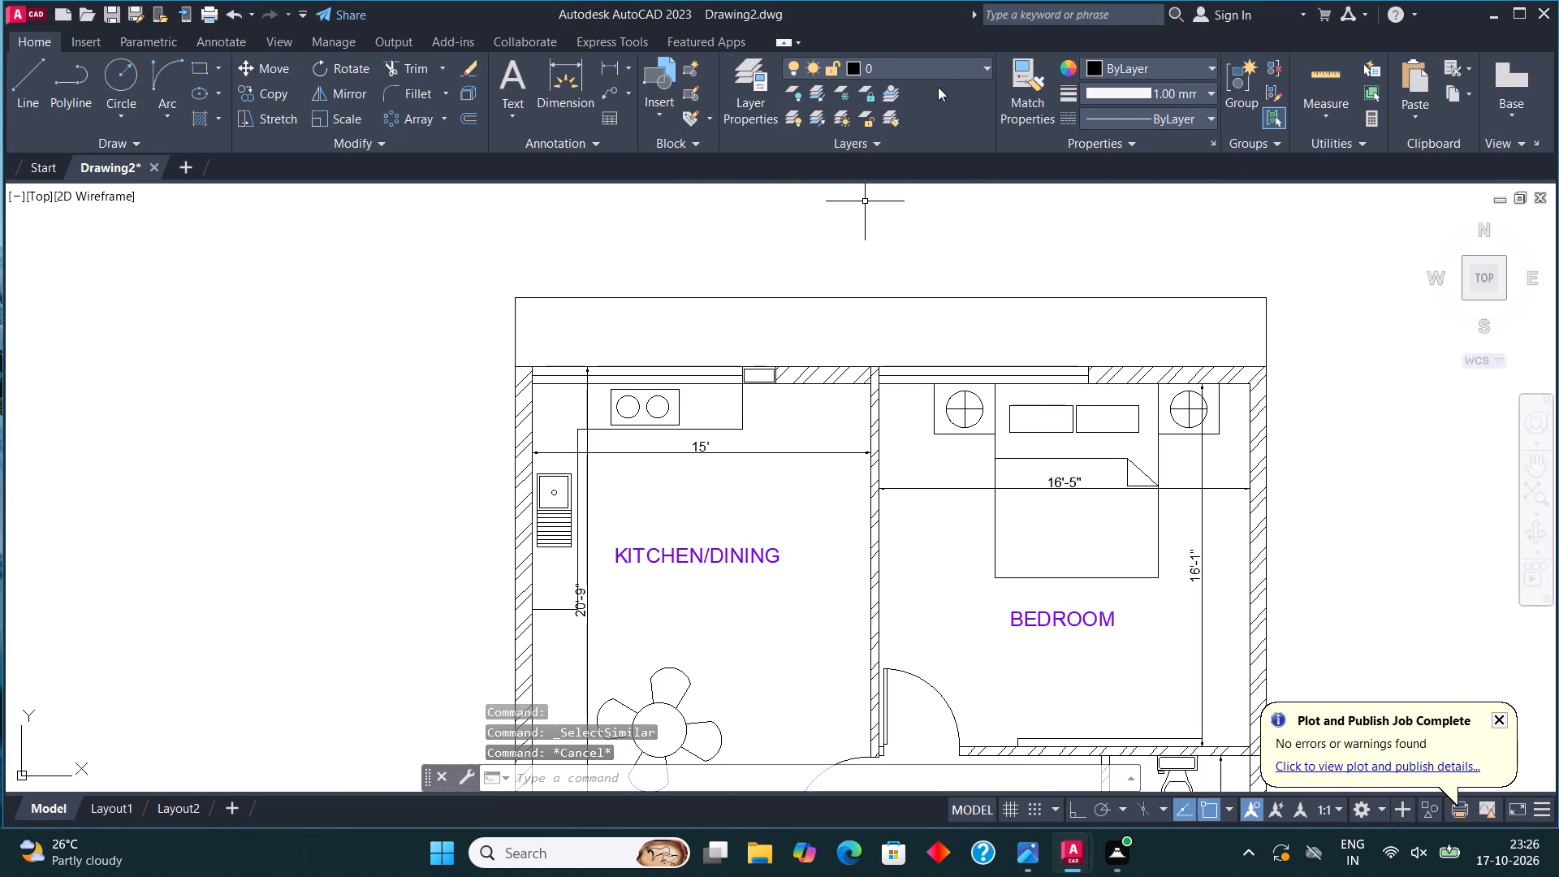
pyautogui.click(934, 65)
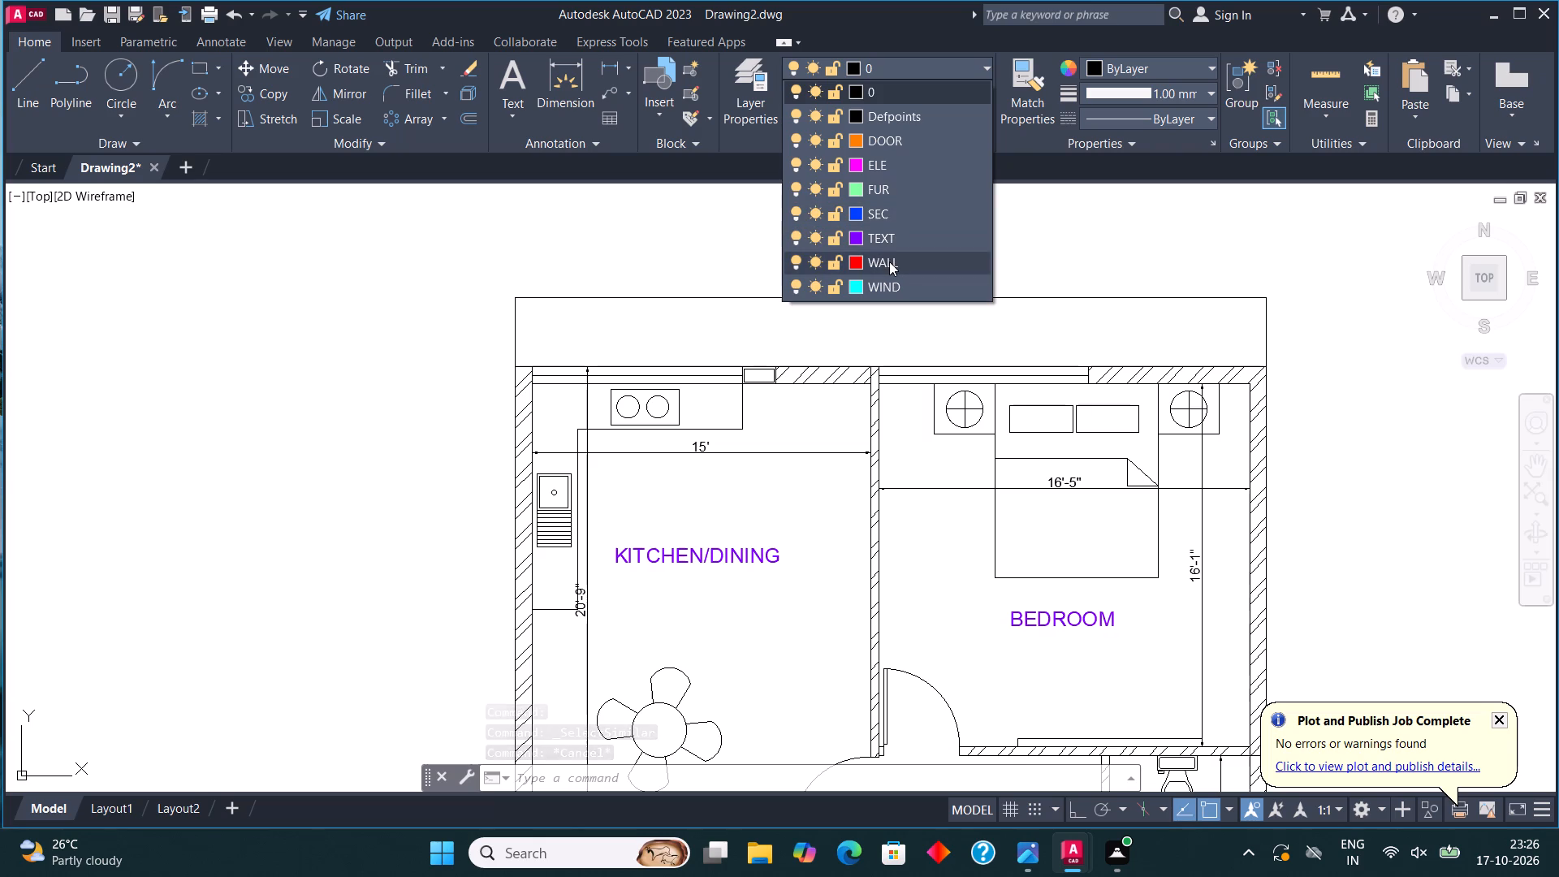
pyautogui.click(889, 261)
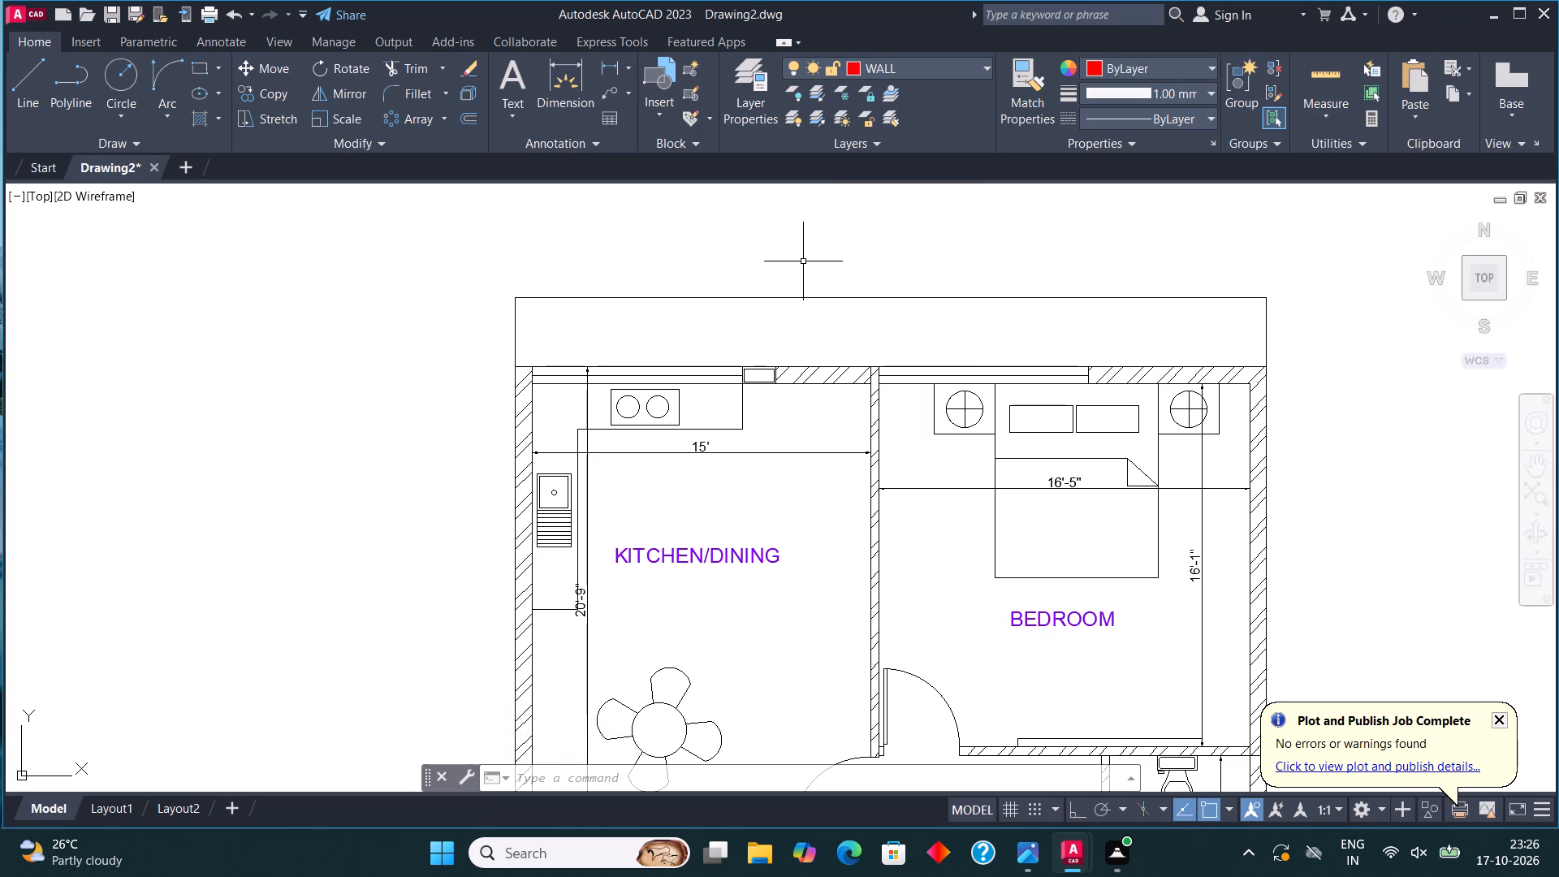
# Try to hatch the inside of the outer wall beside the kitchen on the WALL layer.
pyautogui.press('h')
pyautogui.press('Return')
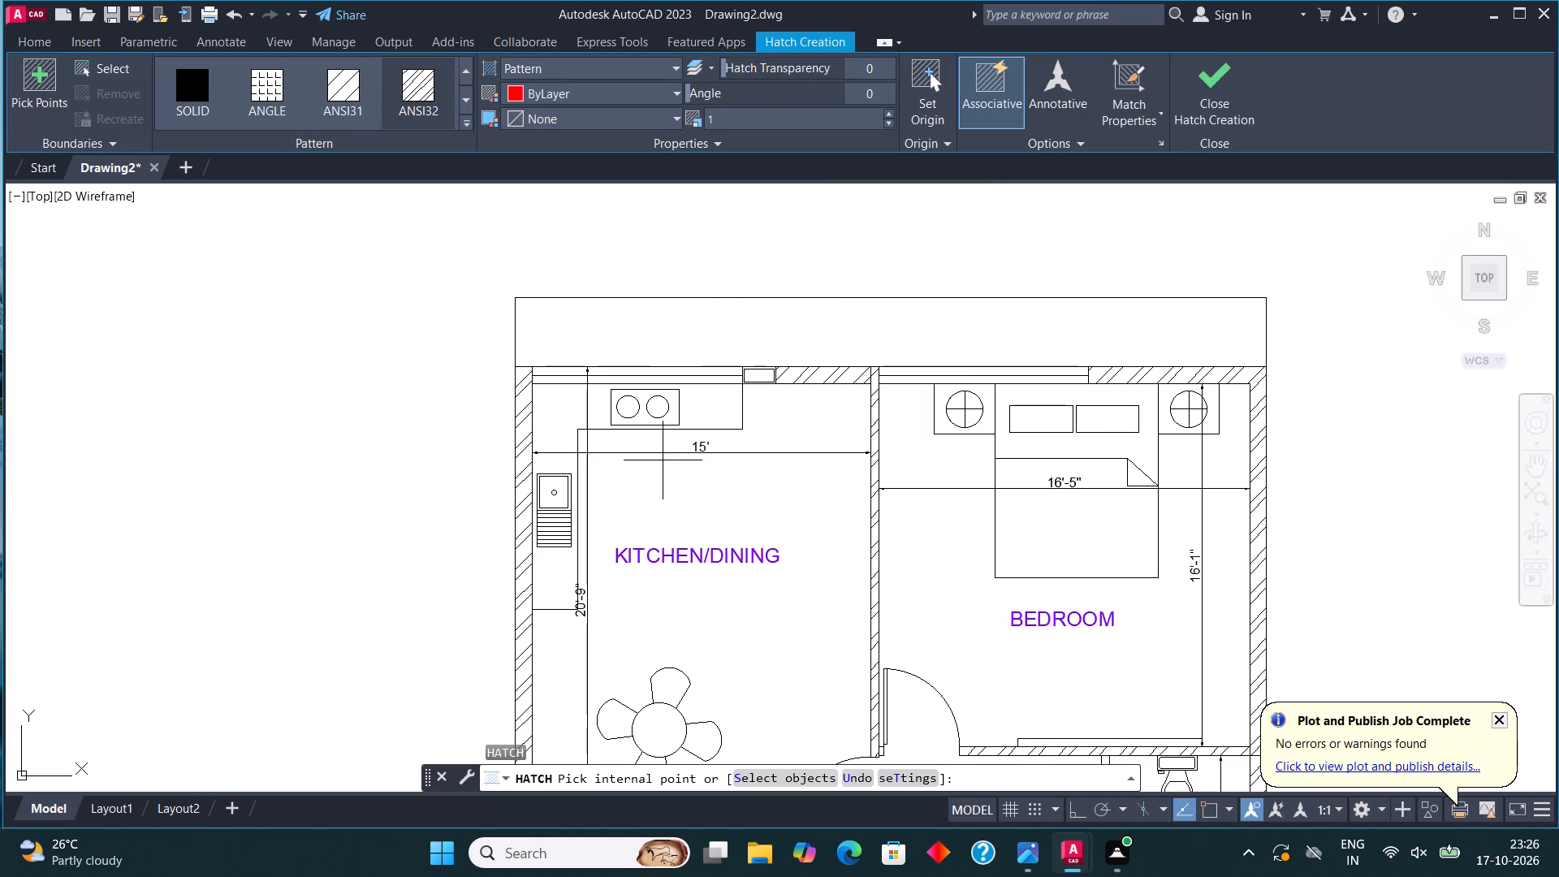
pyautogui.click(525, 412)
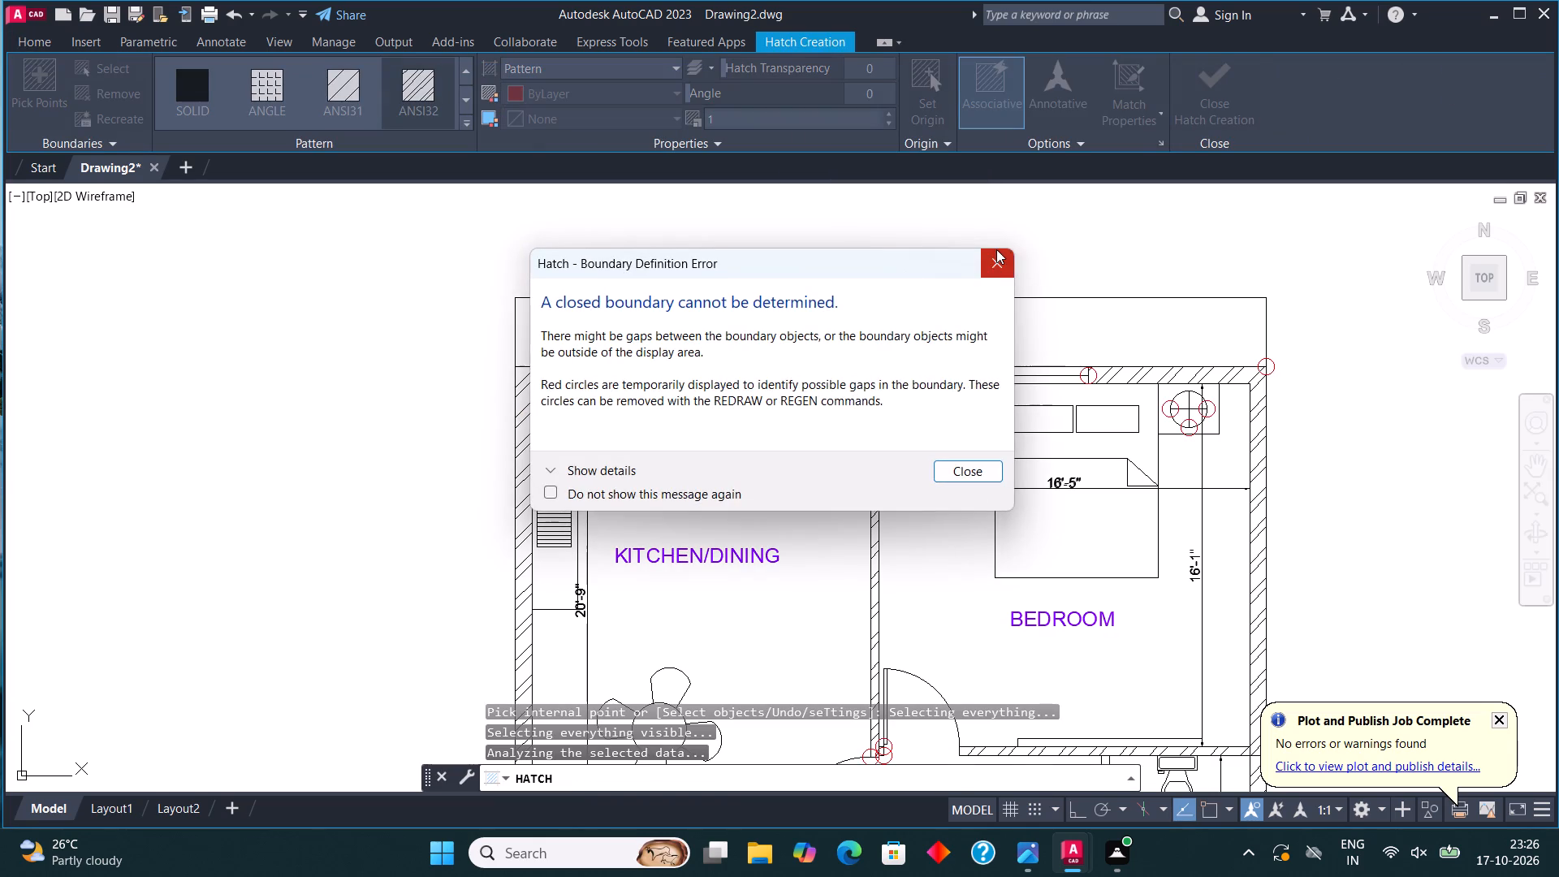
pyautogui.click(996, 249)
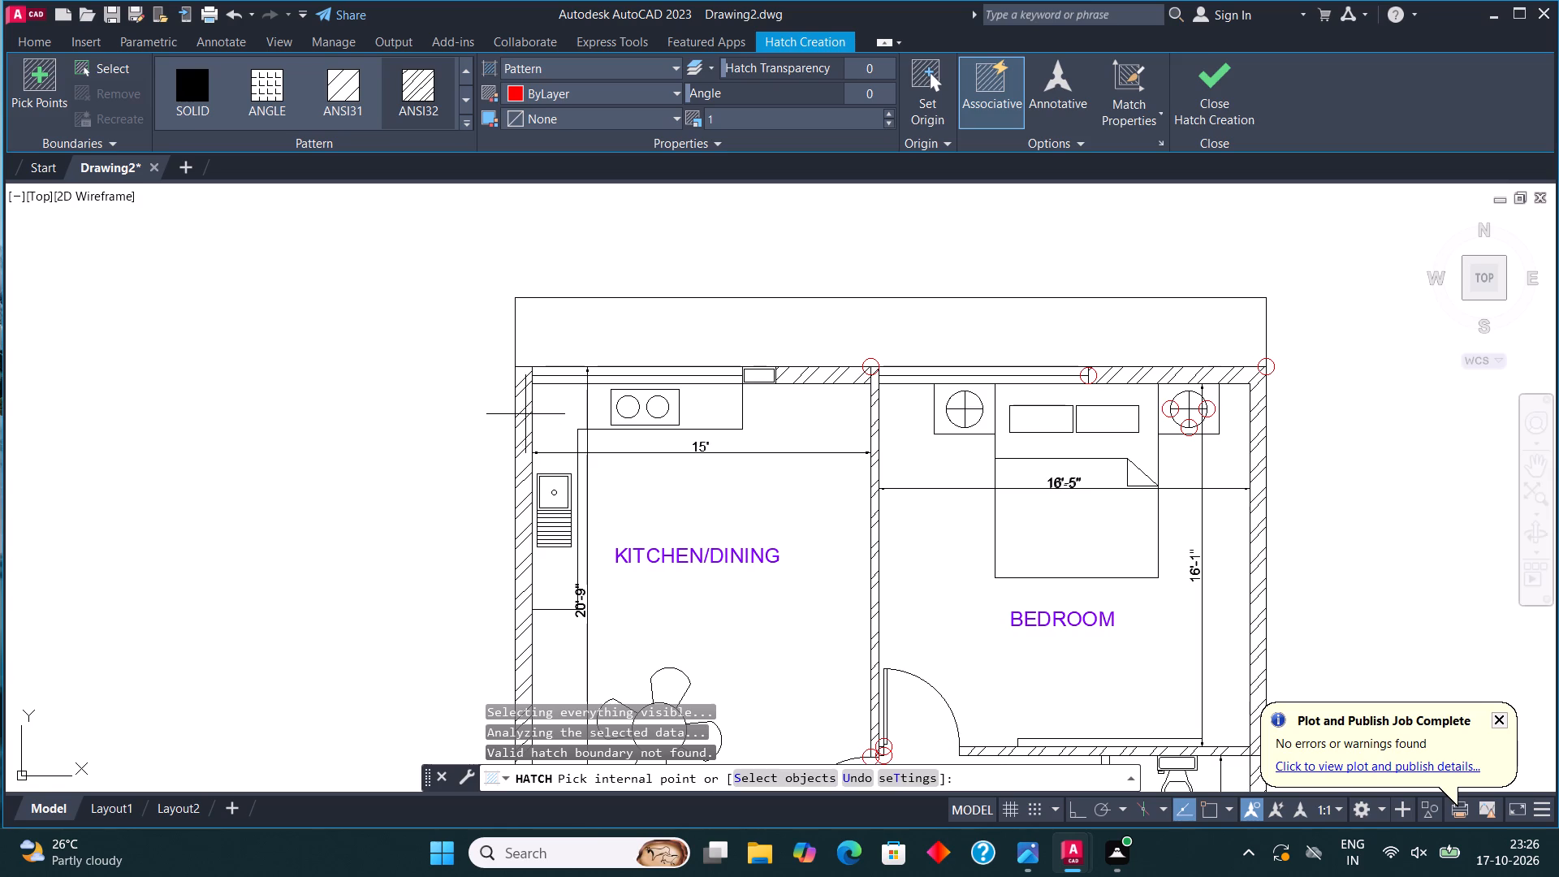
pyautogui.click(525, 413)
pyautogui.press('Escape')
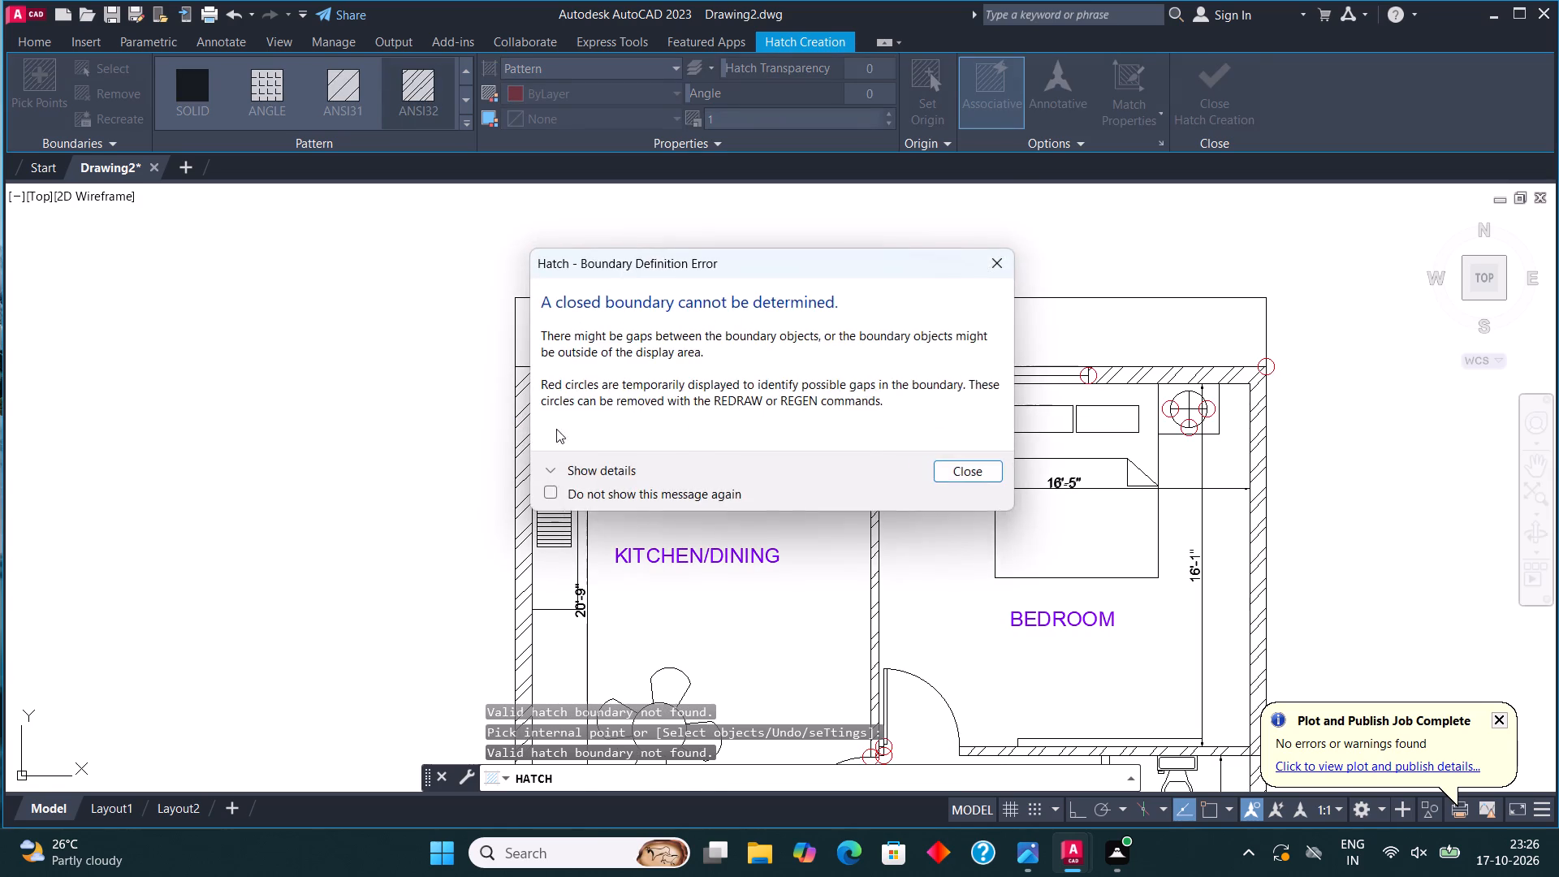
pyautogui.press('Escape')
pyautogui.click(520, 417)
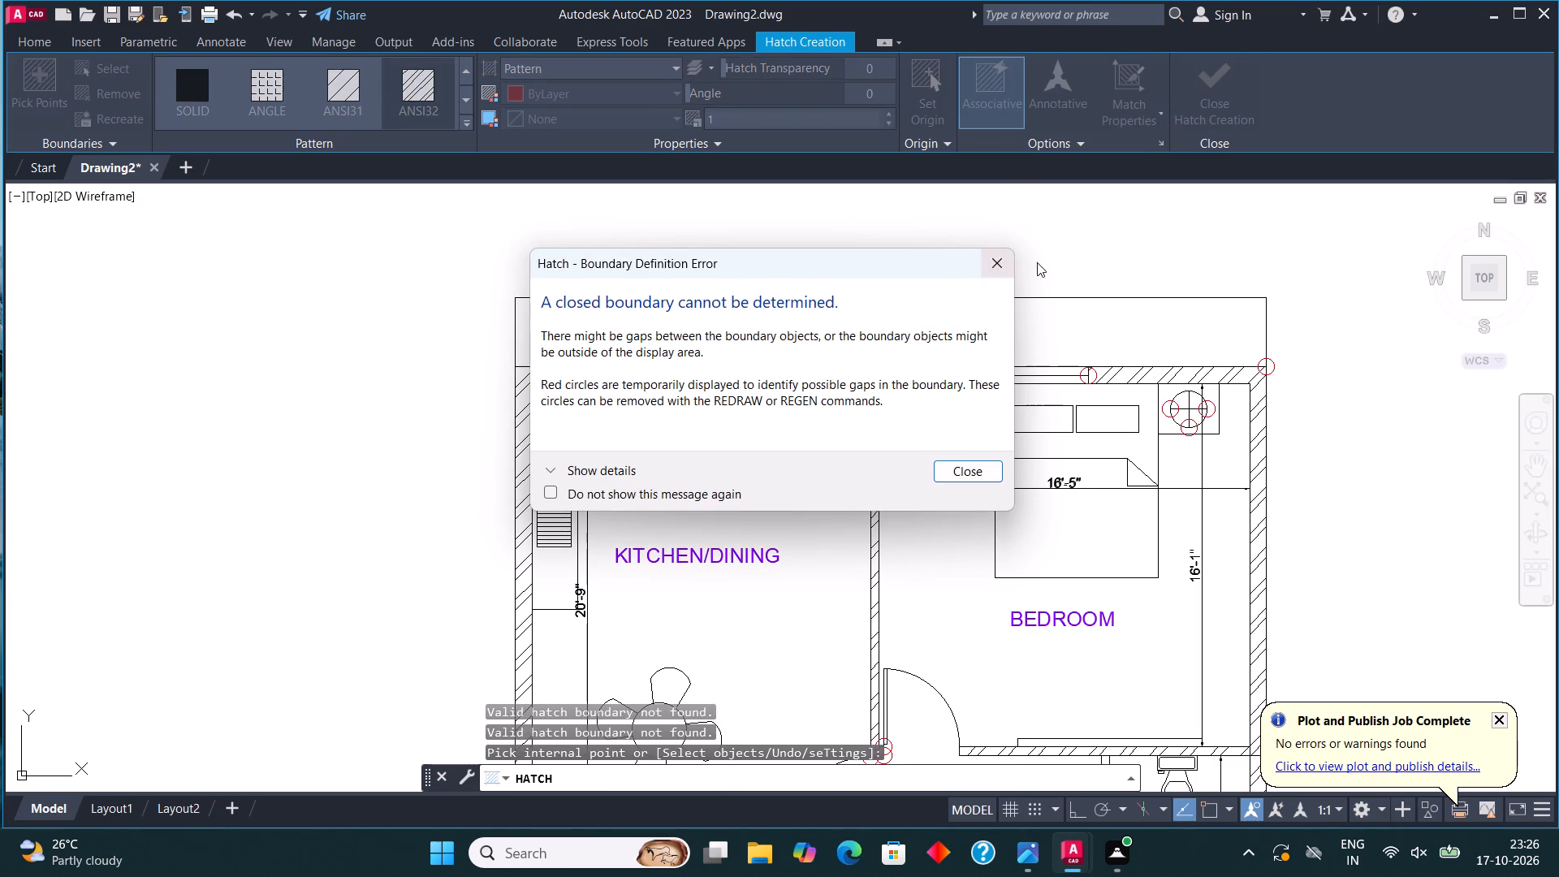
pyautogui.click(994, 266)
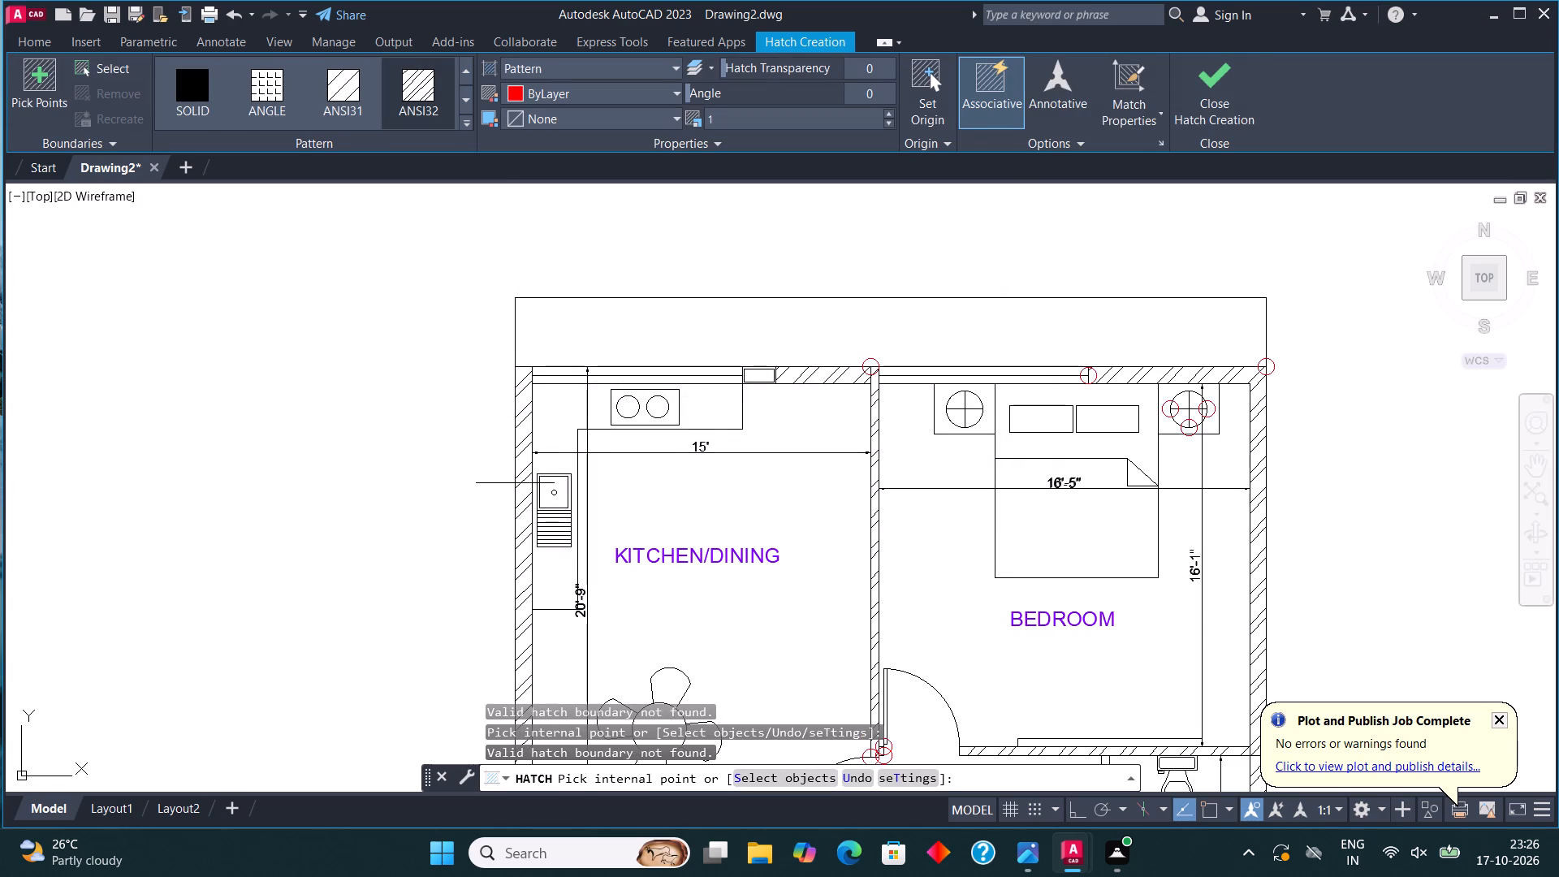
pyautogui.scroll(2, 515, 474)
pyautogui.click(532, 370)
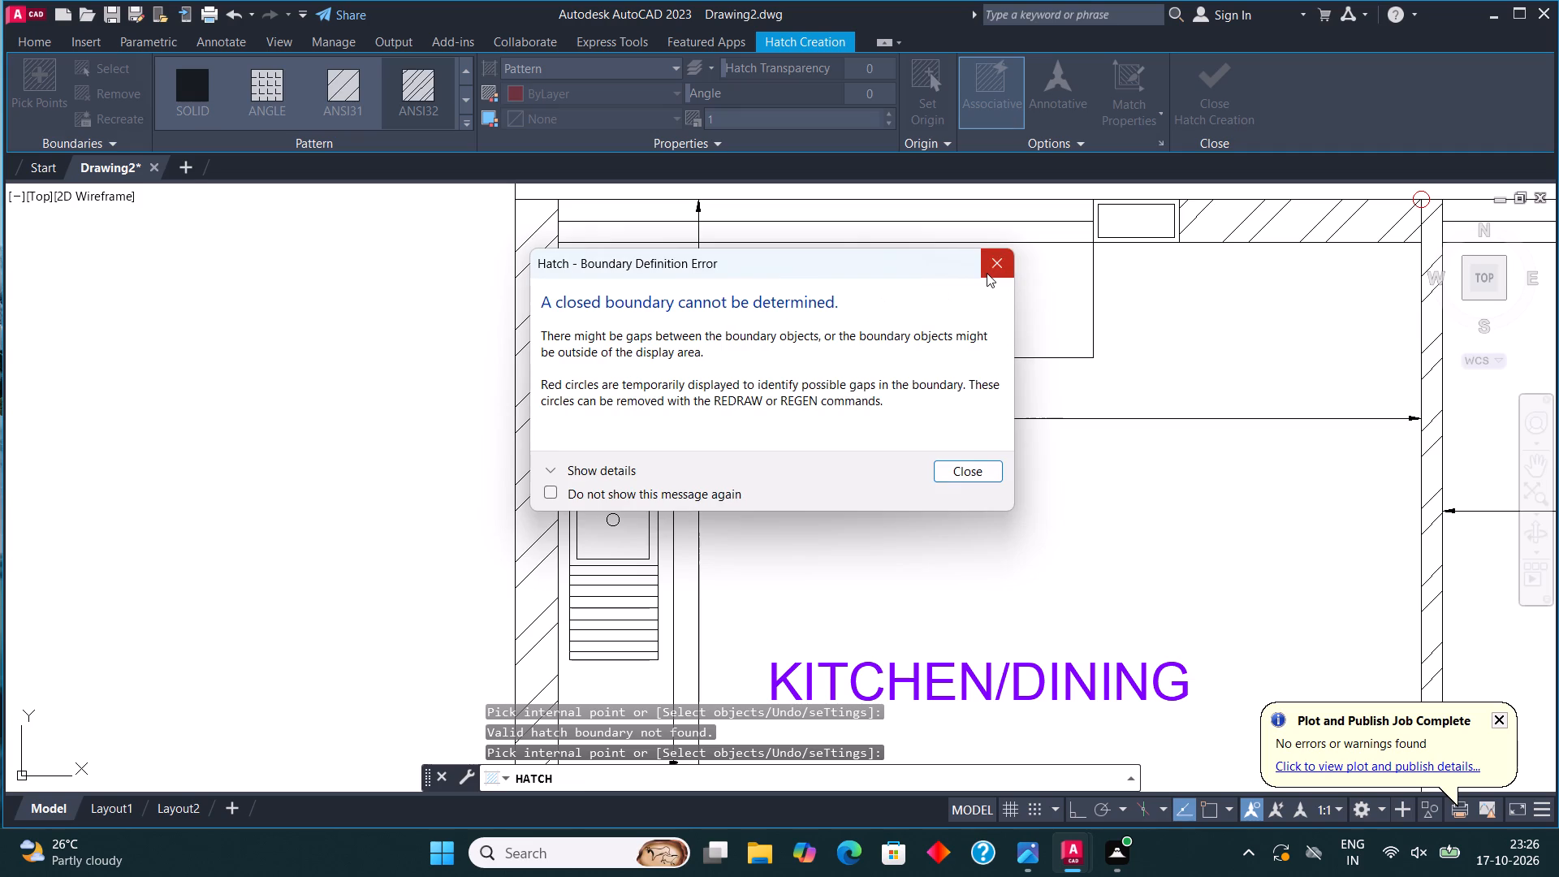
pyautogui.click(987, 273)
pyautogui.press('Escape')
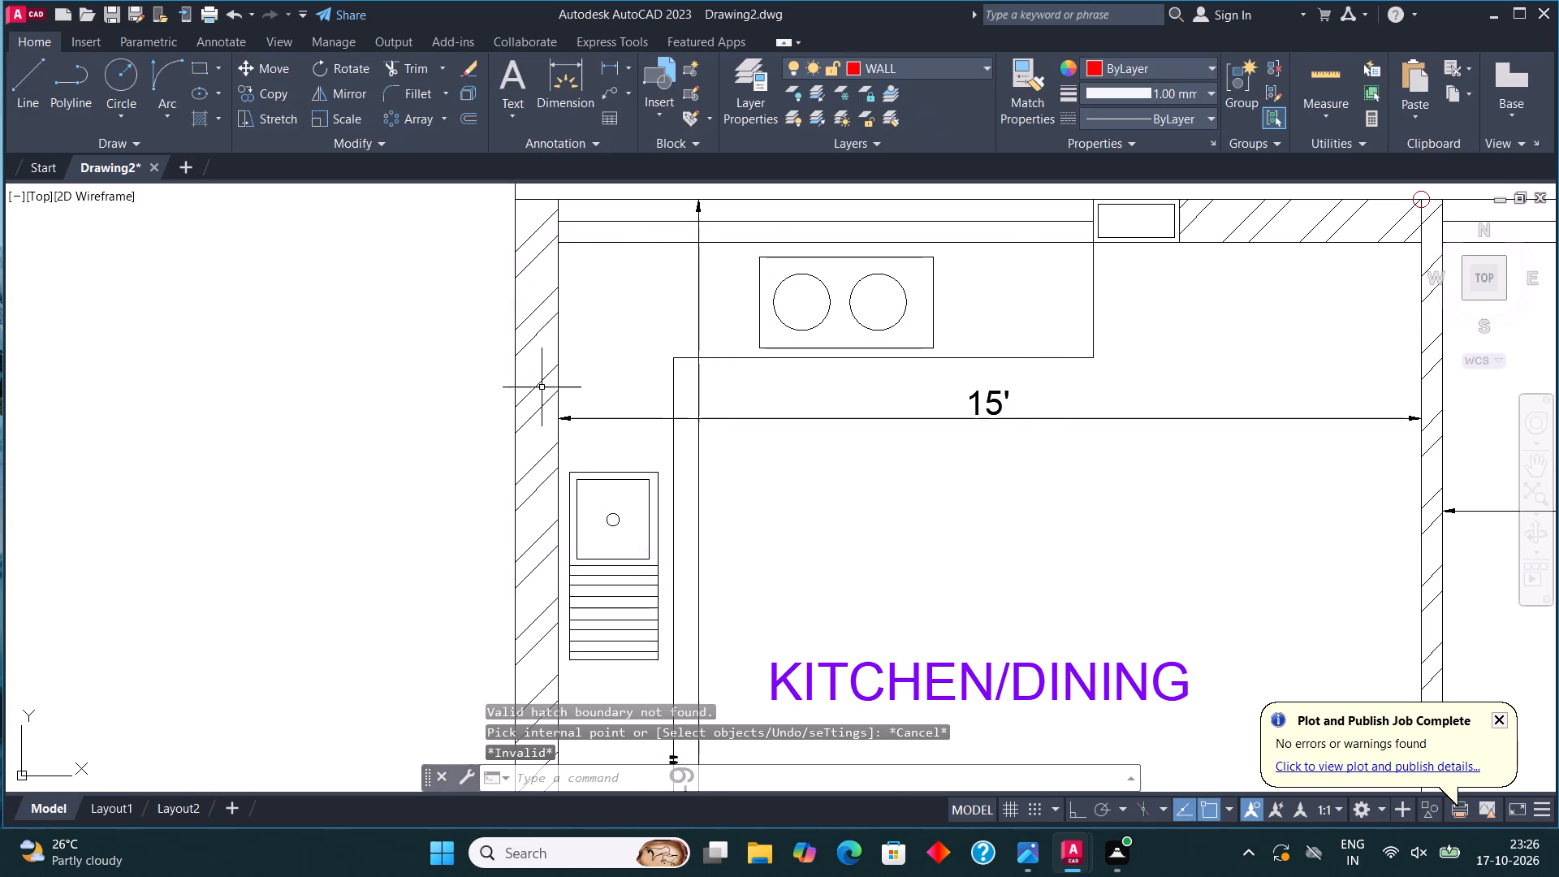
# Set the color of the existing outer wall hatch beside the kitchen to Red.
pyautogui.click(538, 371)
pyautogui.click(533, 430)
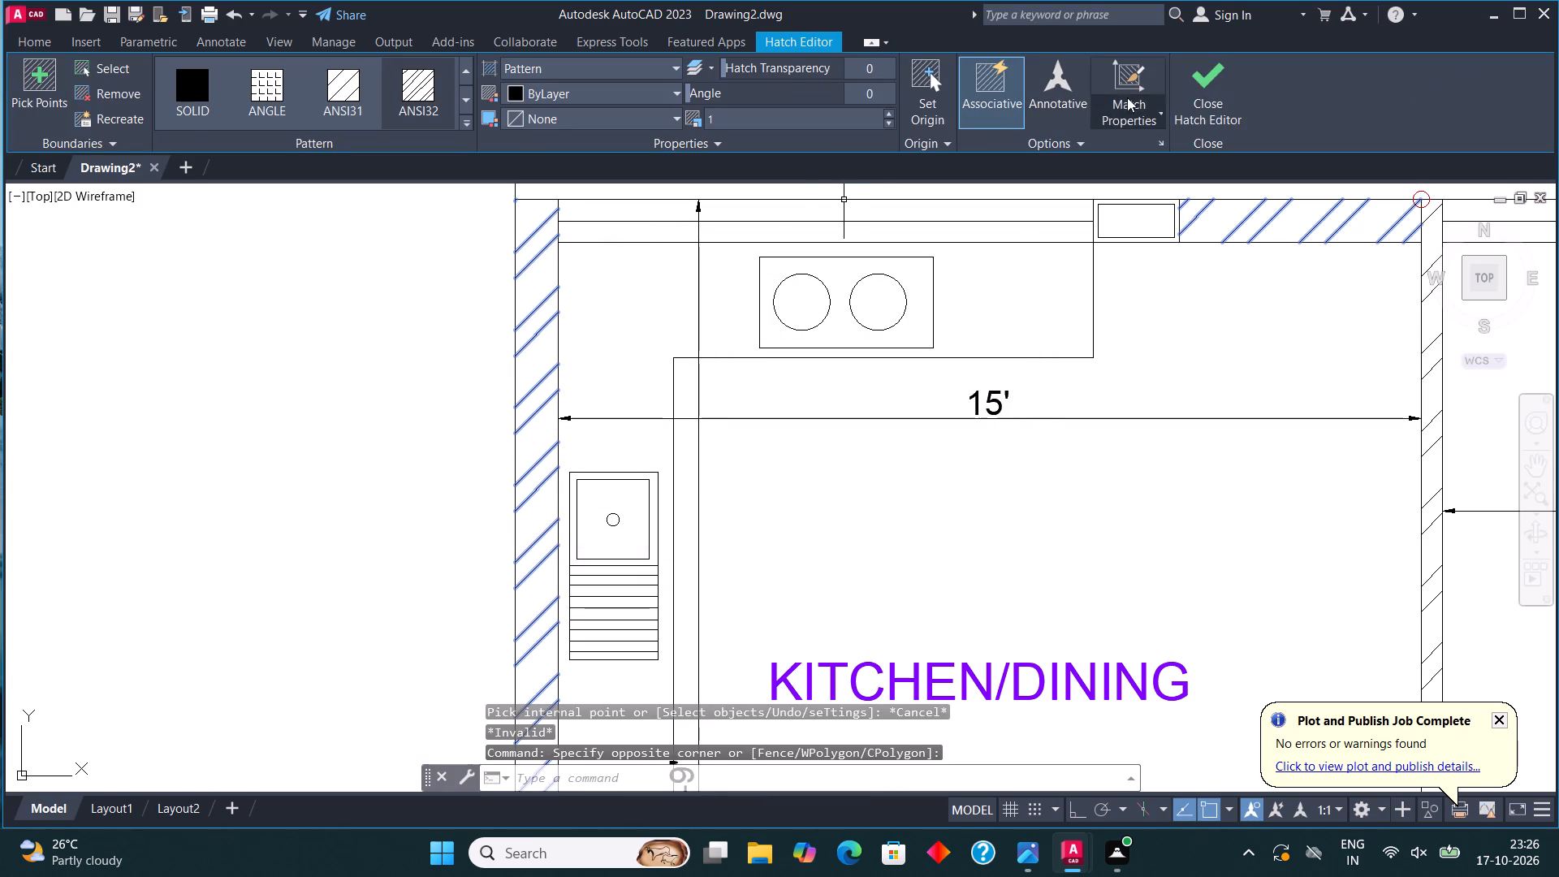
pyautogui.click(620, 96)
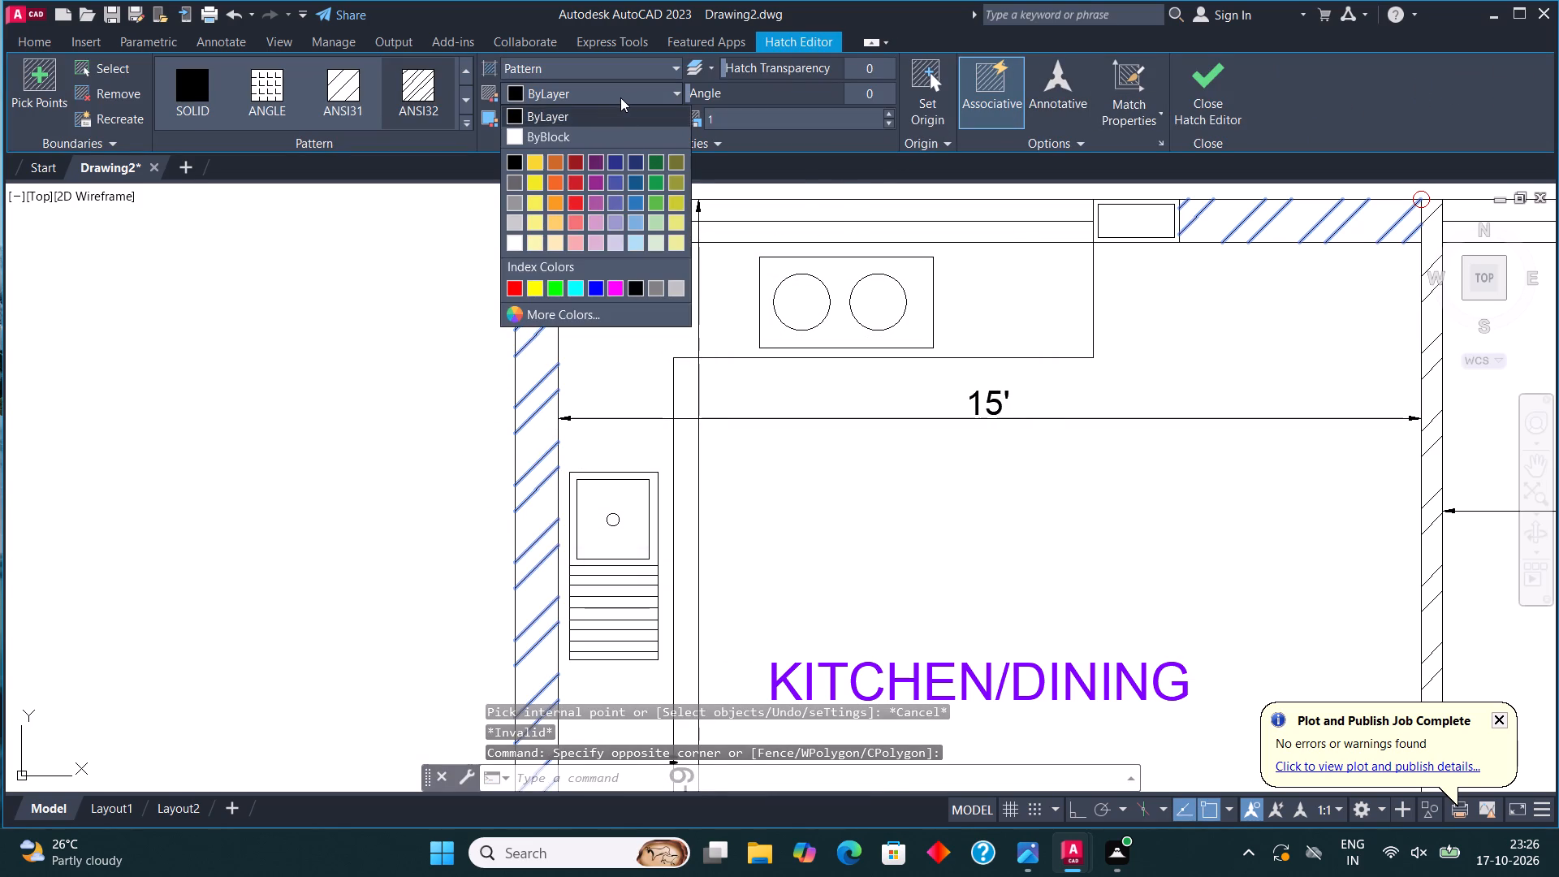
pyautogui.click(513, 287)
pyautogui.press('Escape')
# Set the color of the hatch in the partition wall between the kitchen and bedroom to Red.
pyautogui.scroll(-2, 417, 356)
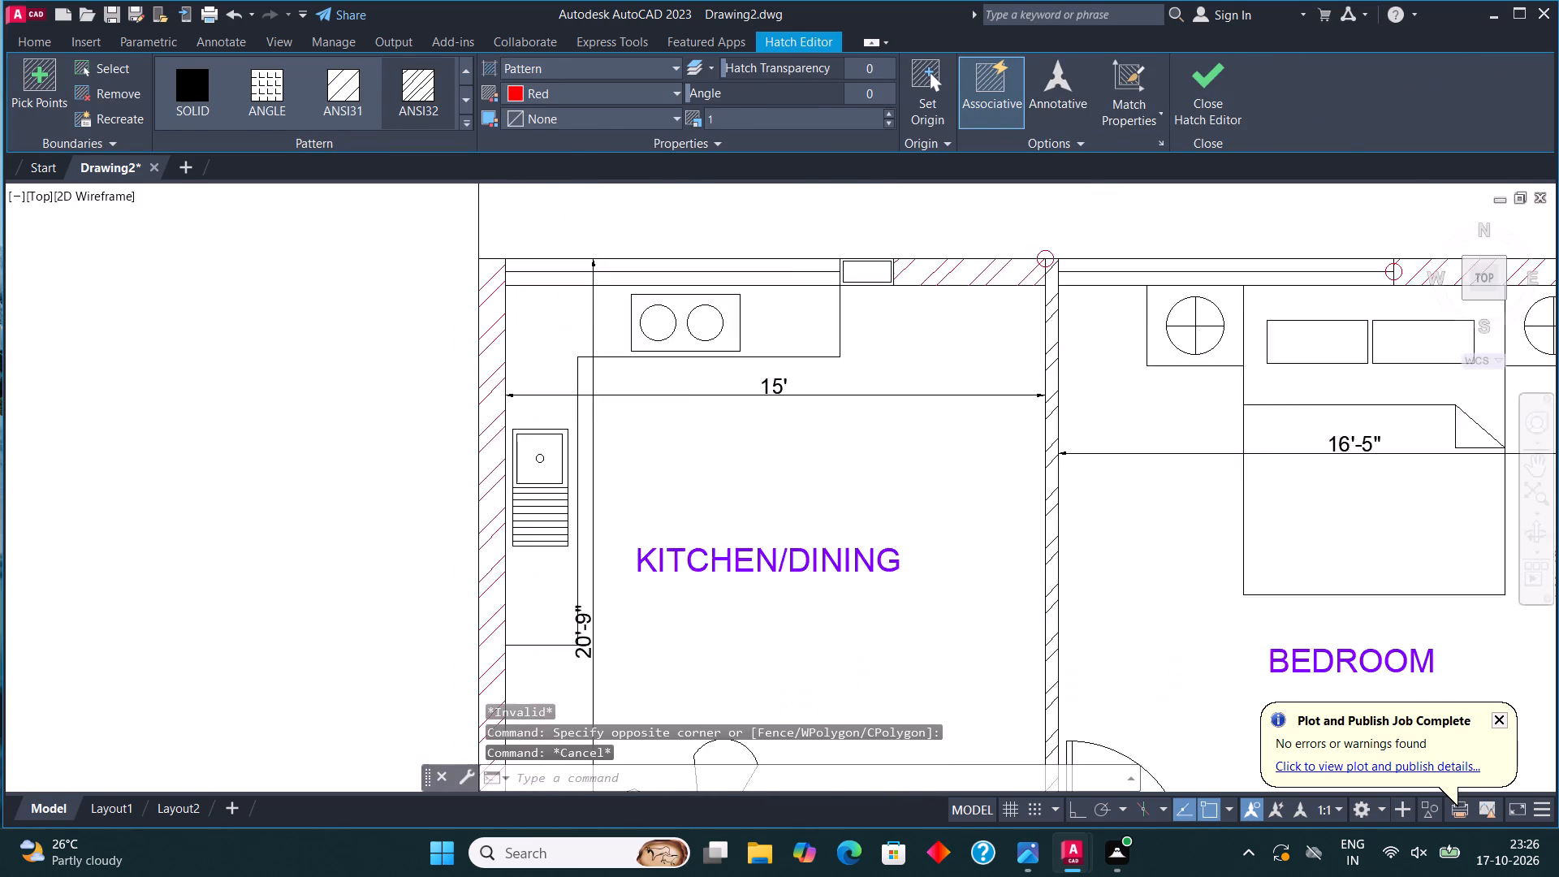
pyautogui.scroll(-2, 443, 360)
pyautogui.moveTo(577, 467); pyautogui.dragTo(601, 257, button='middle')
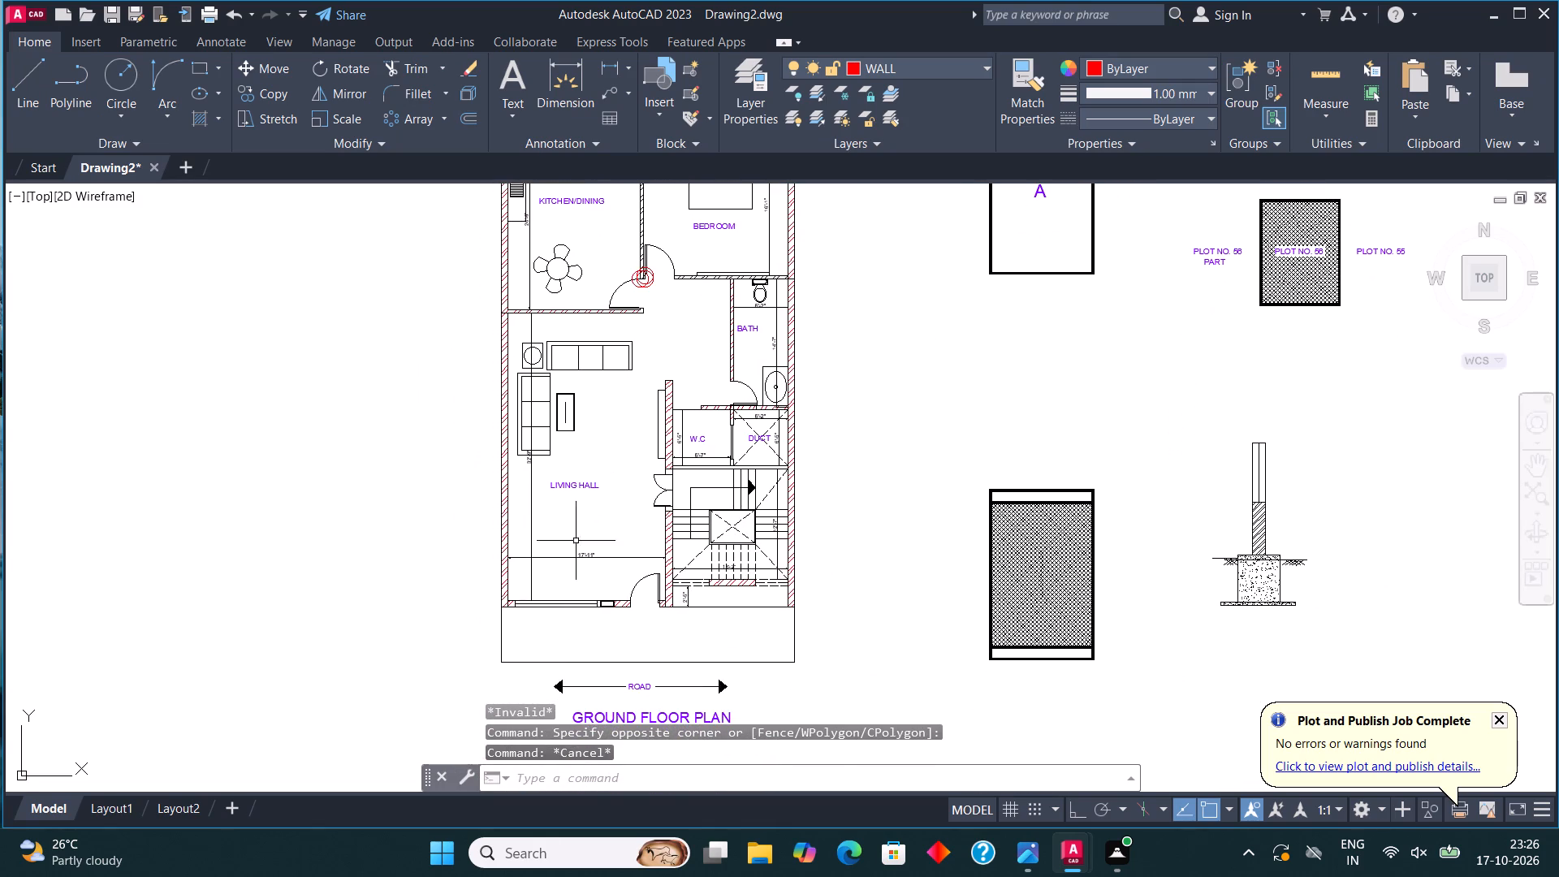
pyautogui.scroll(3, 536, 627)
pyautogui.scroll(-2, 672, 592)
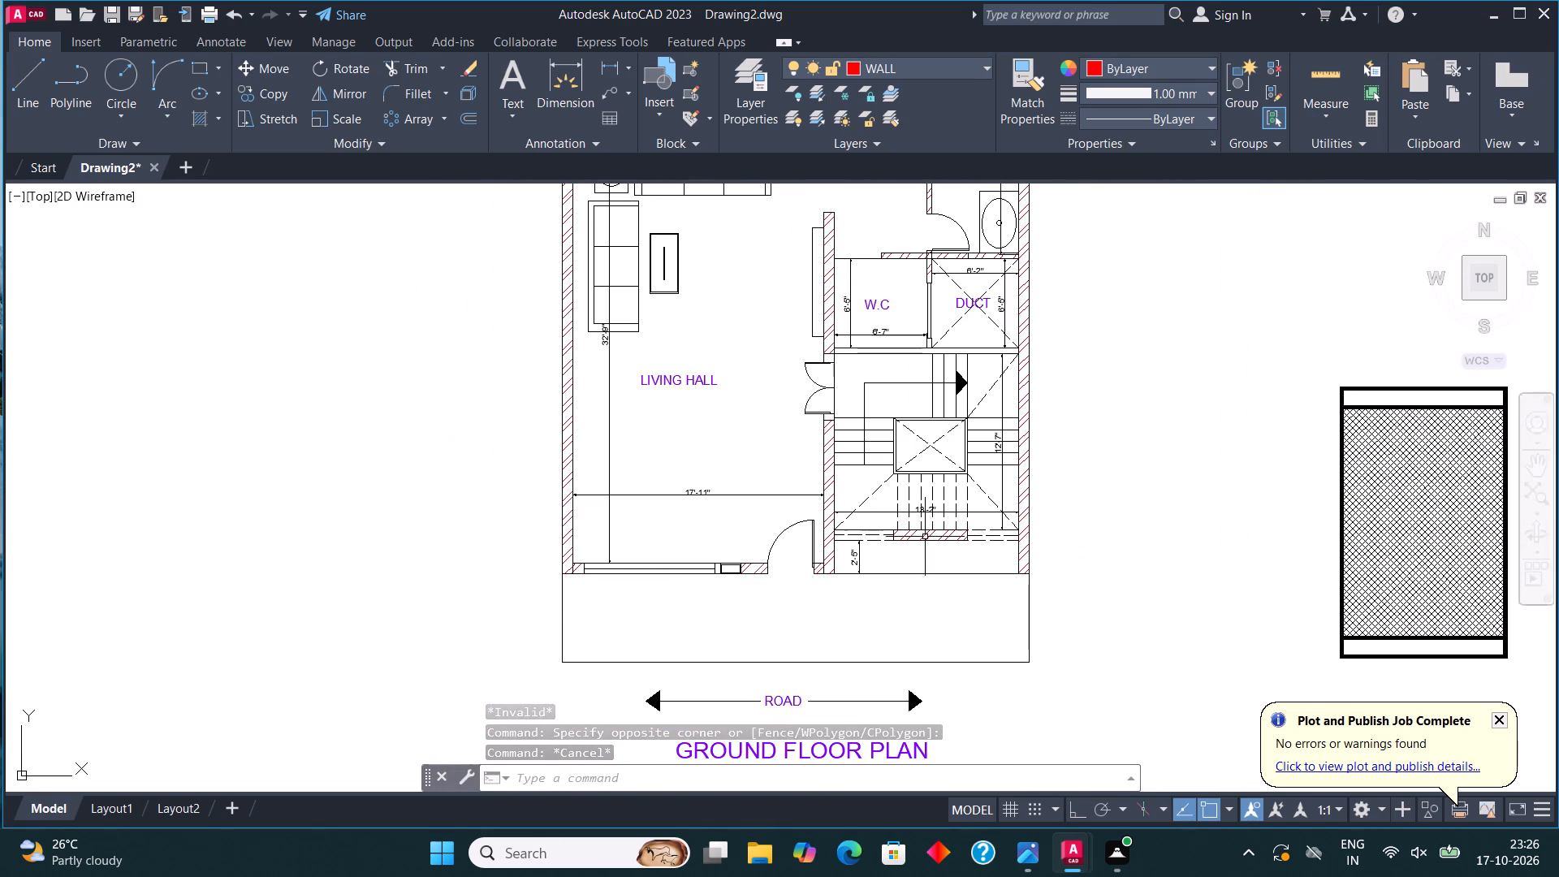
pyautogui.moveTo(907, 623); pyautogui.dragTo(889, 735, button='middle')
pyautogui.moveTo(874, 505); pyautogui.dragTo(821, 793, button='middle')
pyautogui.moveTo(788, 450); pyautogui.dragTo(790, 633, button='middle')
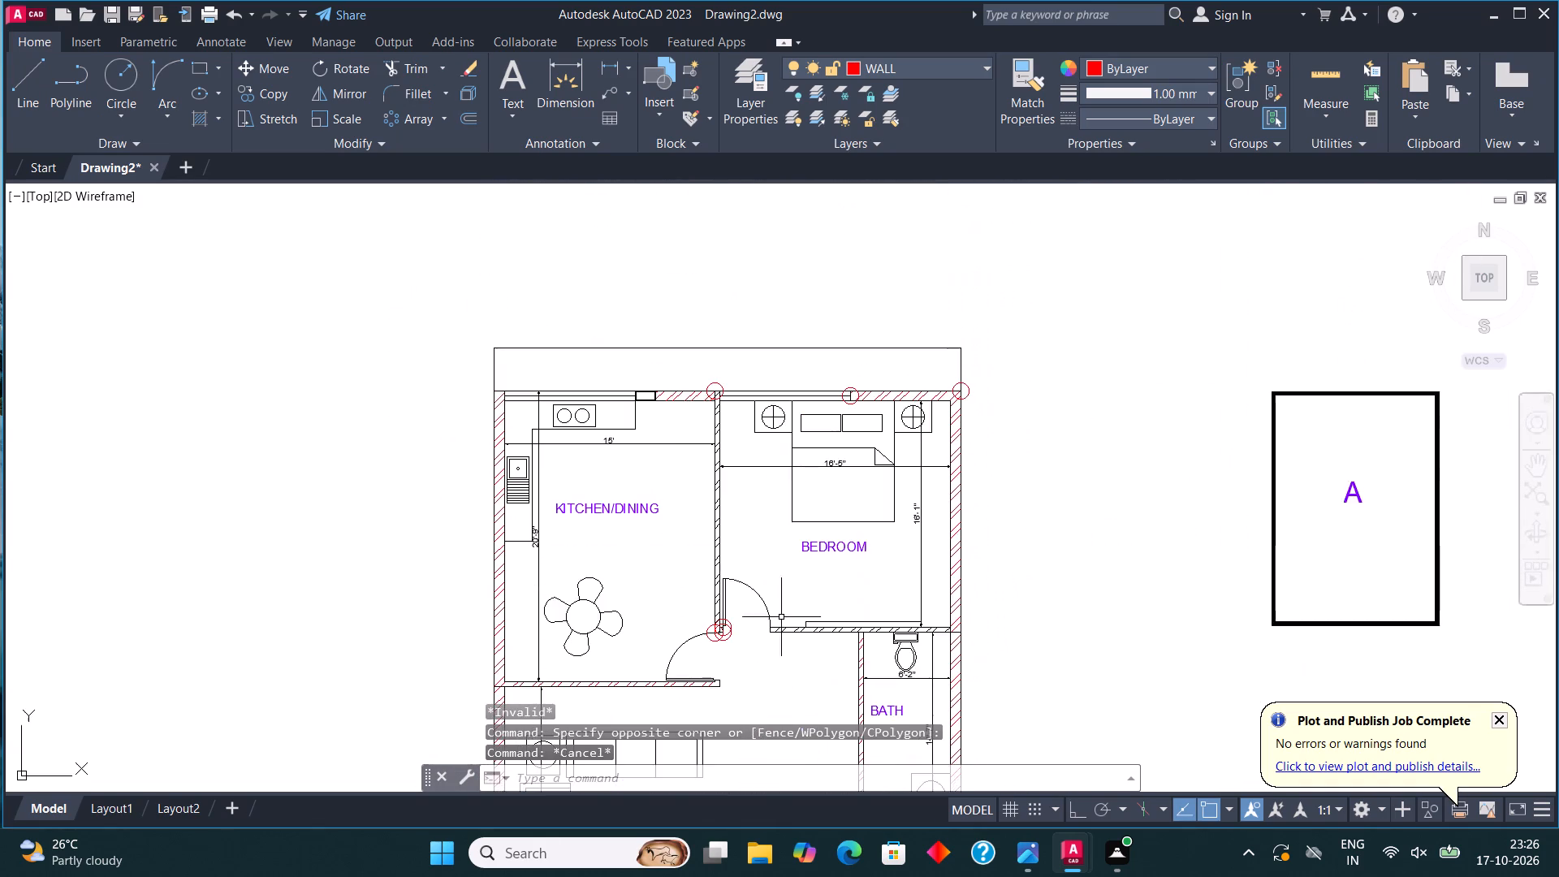
pyautogui.scroll(4, 683, 505)
pyautogui.click(892, 456)
pyautogui.click(890, 400)
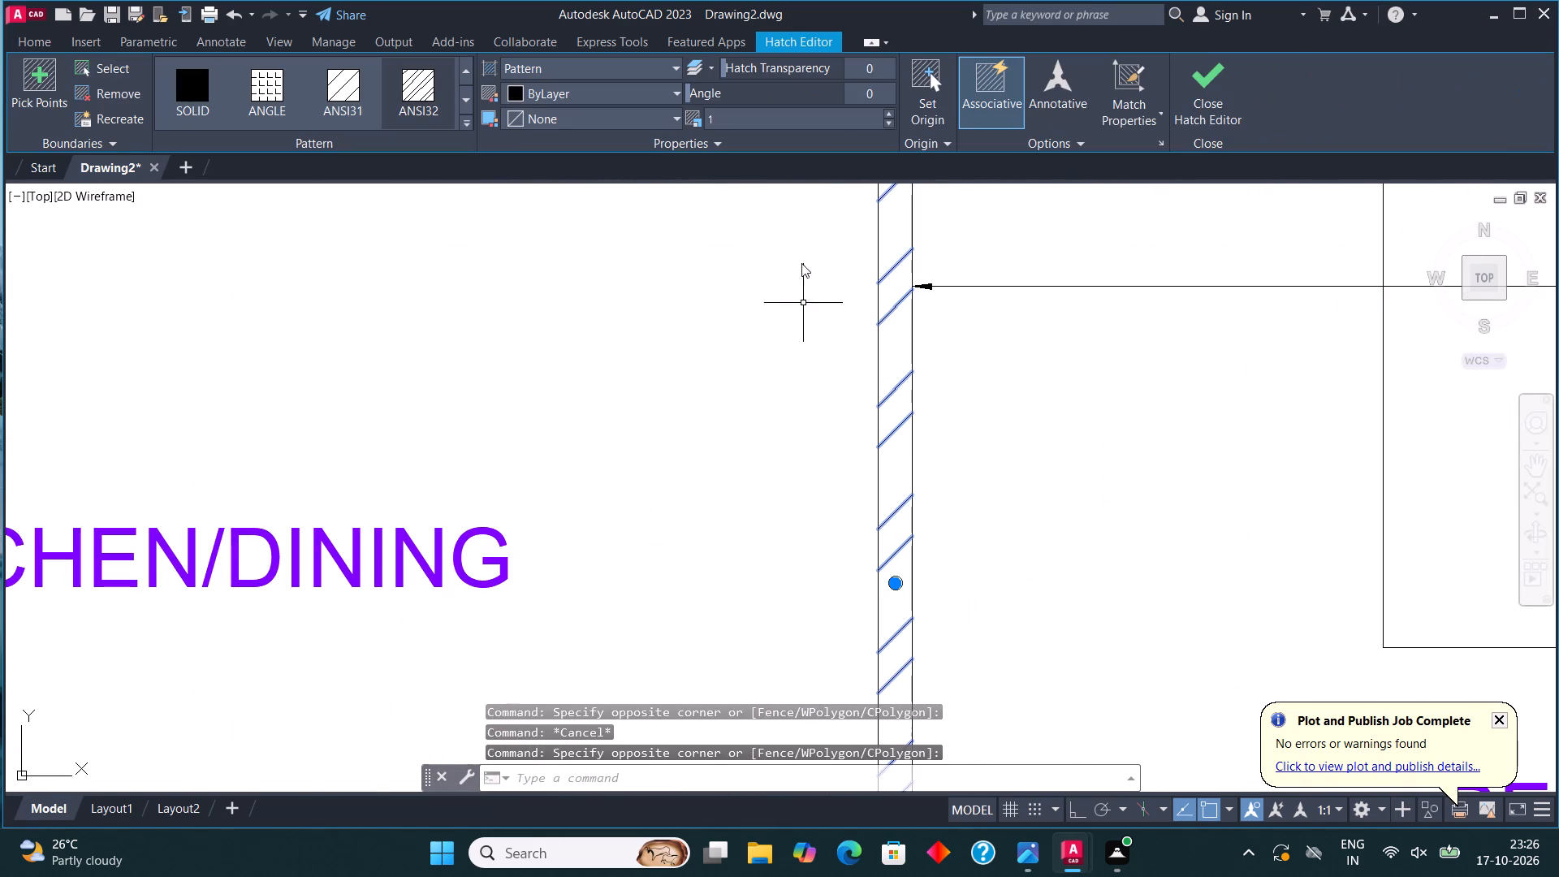
pyautogui.click(517, 89)
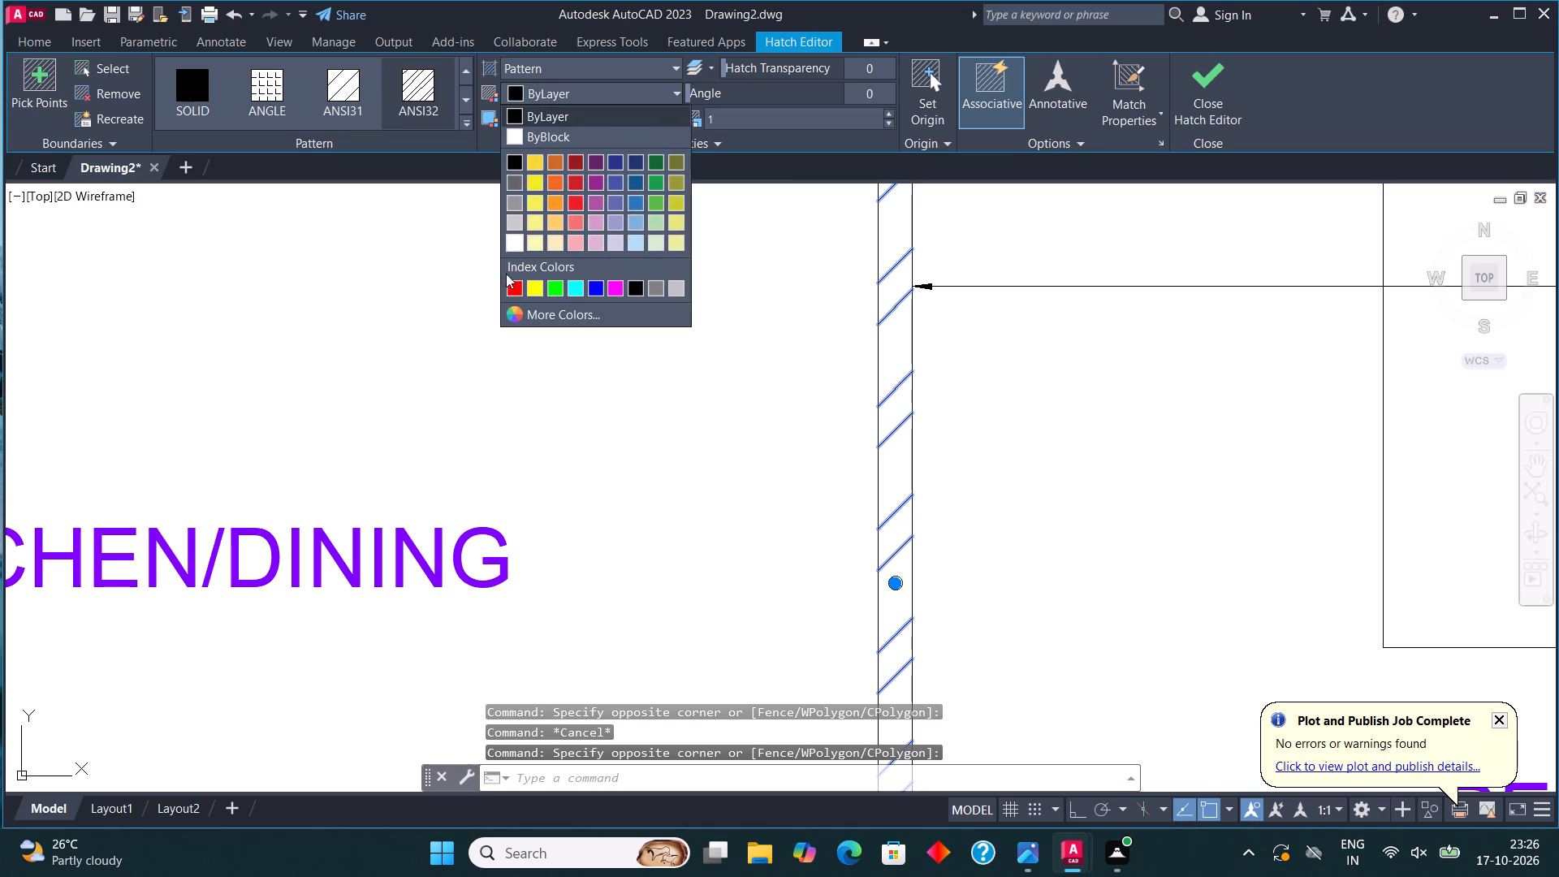
pyautogui.click(510, 287)
pyautogui.press('Escape')
# Assign the kitchen window's rectangle and center line to the WIND layer.
pyautogui.scroll(-4, 509, 384)
pyautogui.middleClick(529, 405)
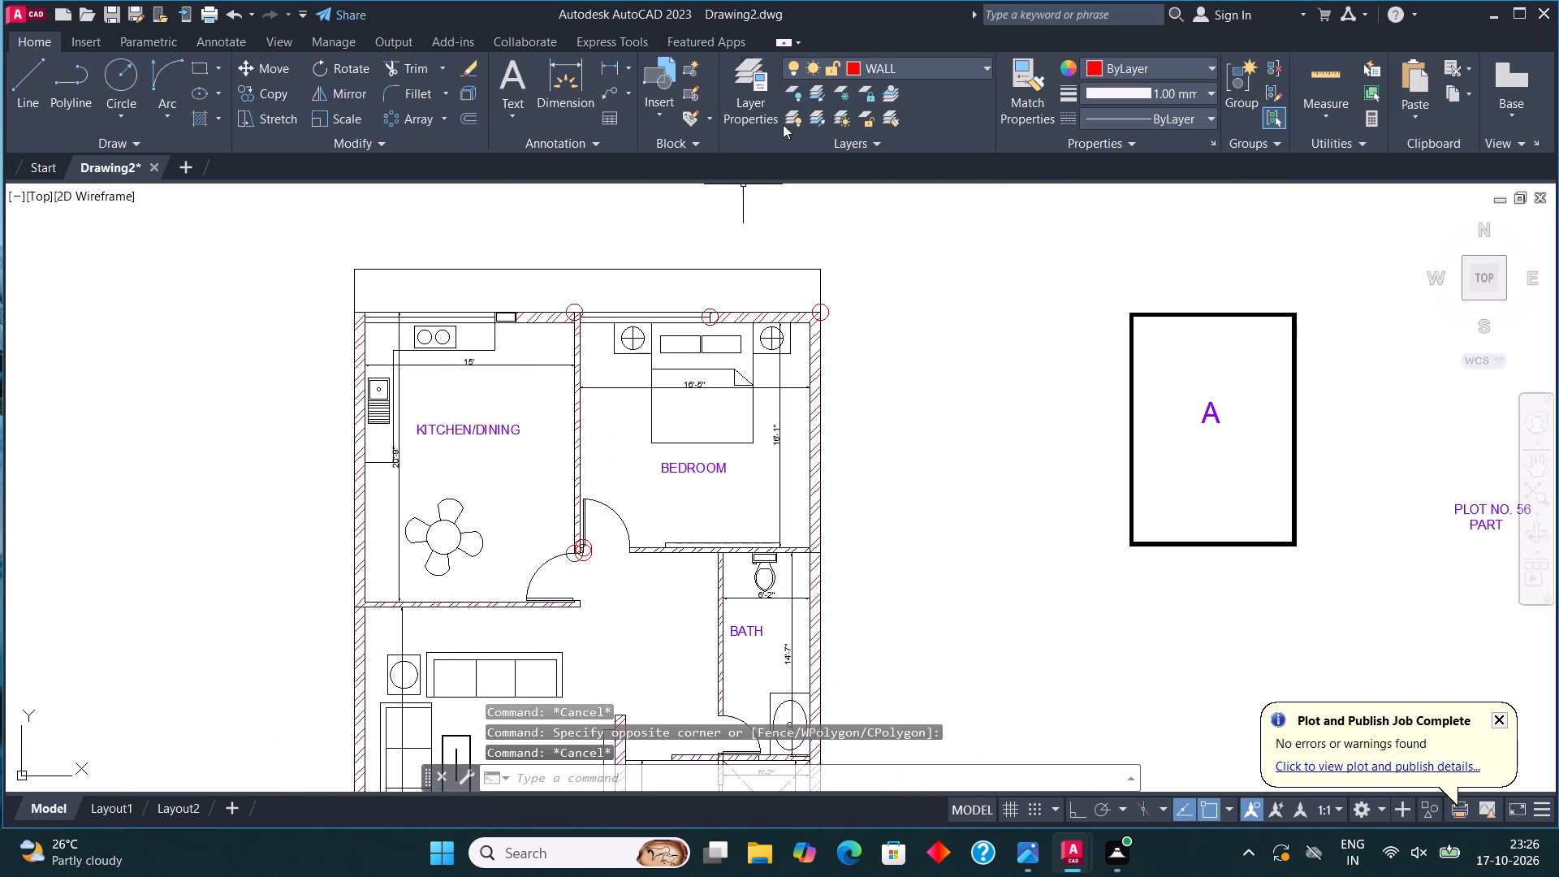
pyautogui.moveTo(520, 358); pyautogui.dragTo(684, 369, button='middle')
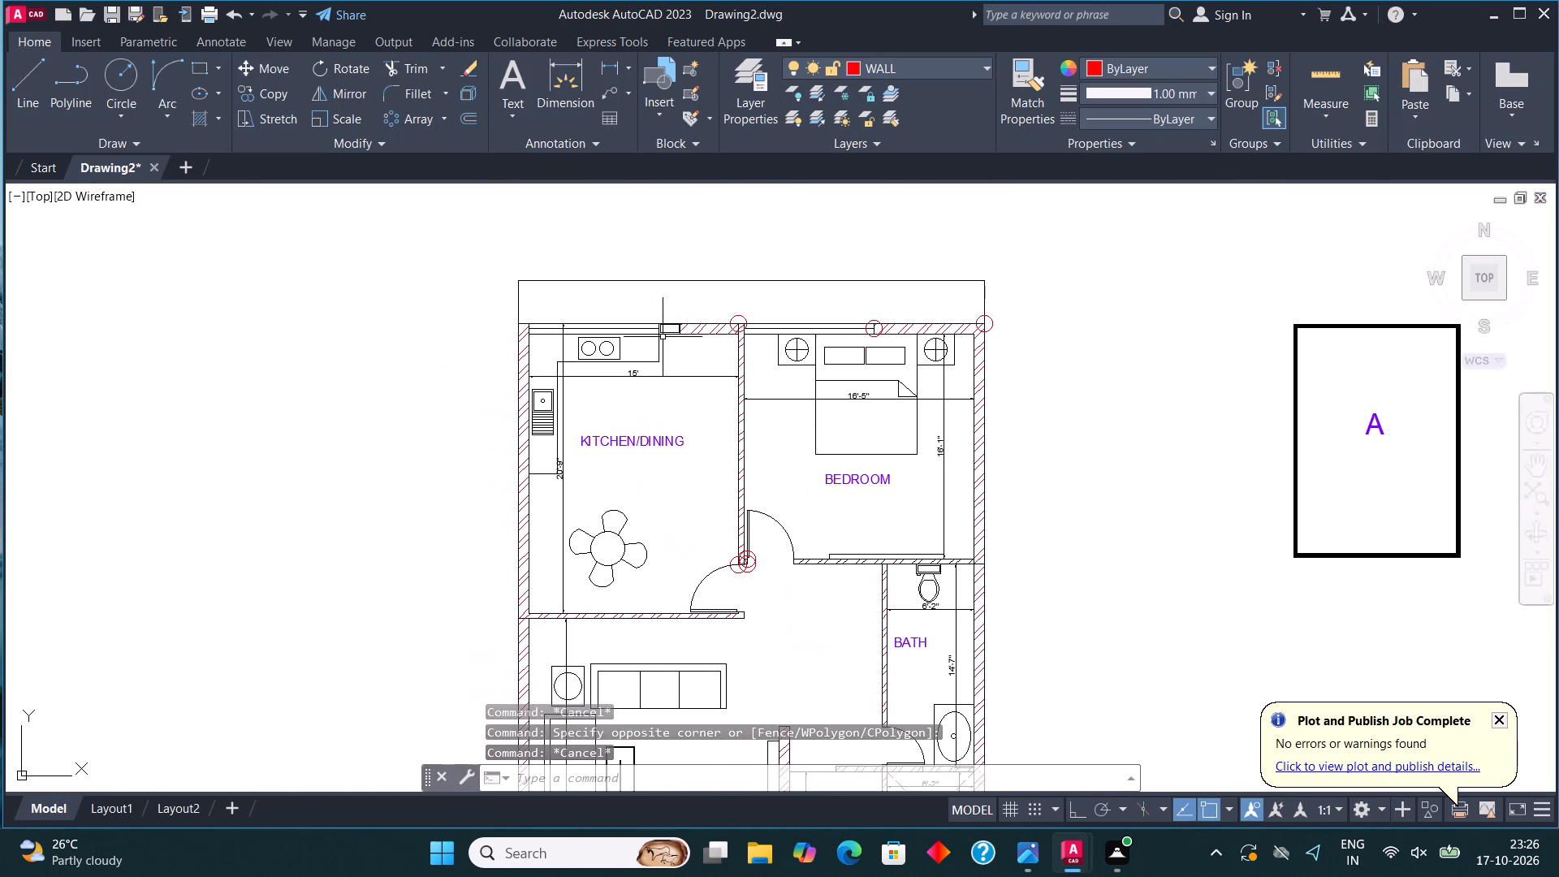
pyautogui.scroll(4, 555, 322)
pyautogui.click(360, 426)
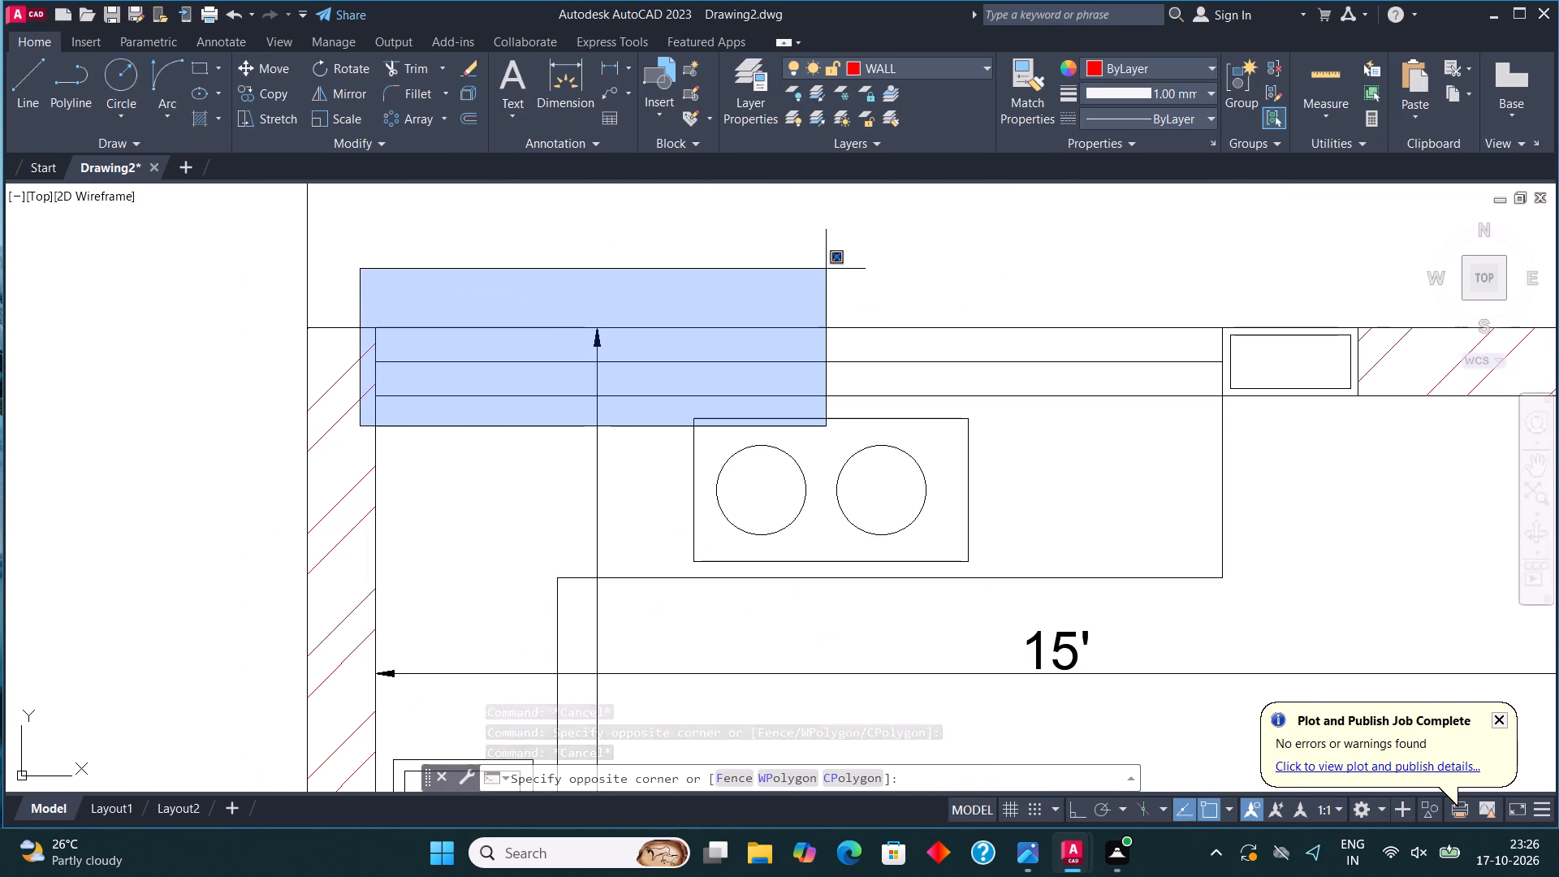
pyautogui.click(1224, 296)
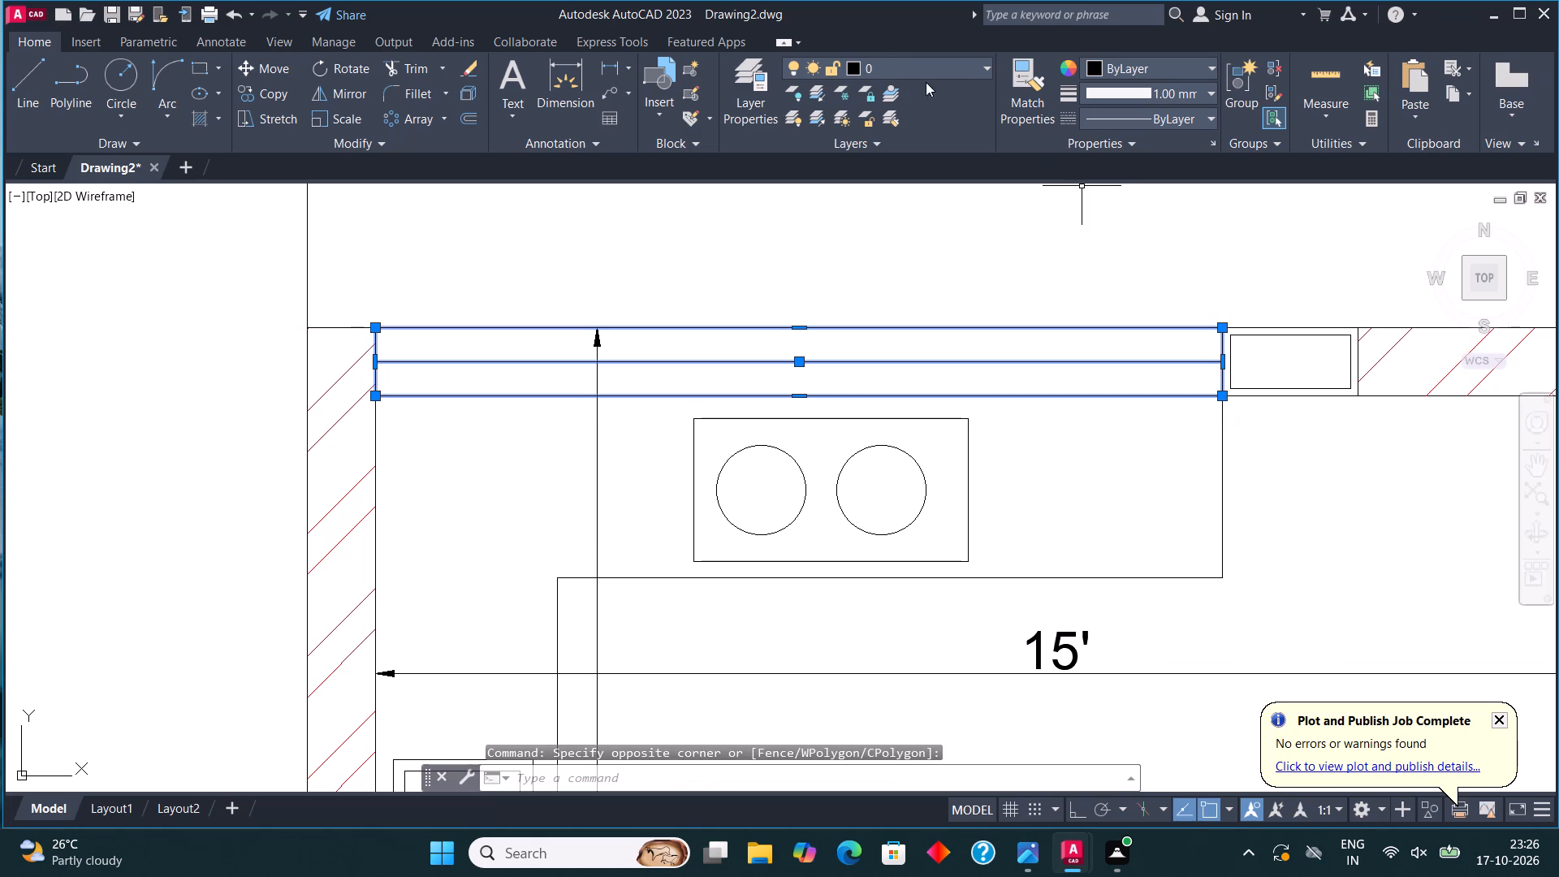
pyautogui.click(903, 67)
pyautogui.click(881, 289)
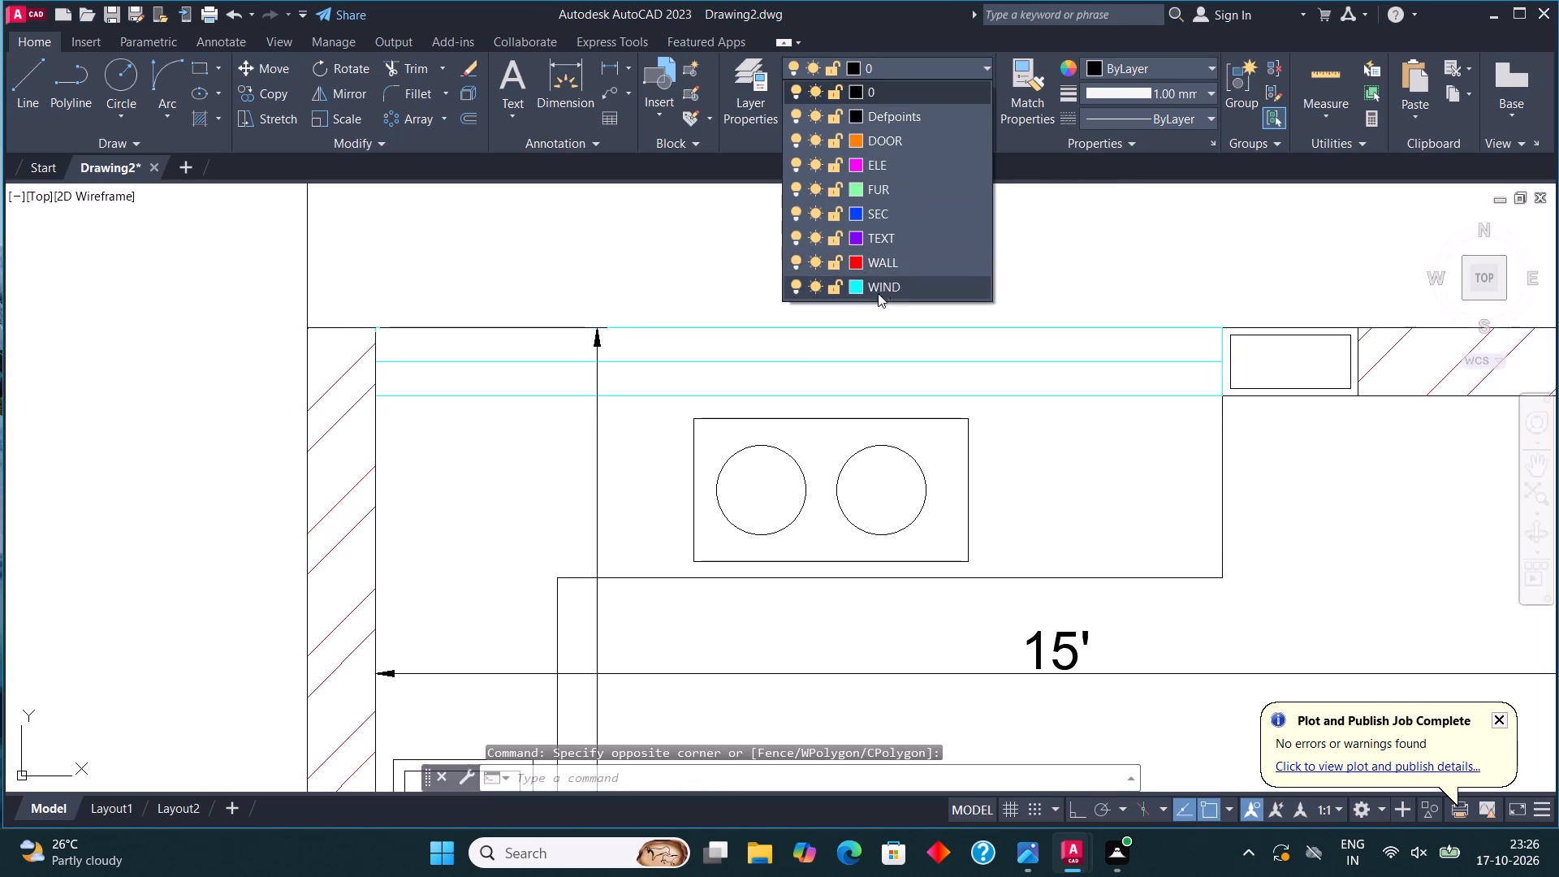
pyautogui.press('Escape')
# Hatch the border band of the column beside the kitchen window with the SOLID pattern on the WALL layer.
pyautogui.scroll(-2, 650, 400)
pyautogui.scroll(2, 852, 395)
pyautogui.moveTo(1052, 404); pyautogui.dragTo(925, 416, button='middle')
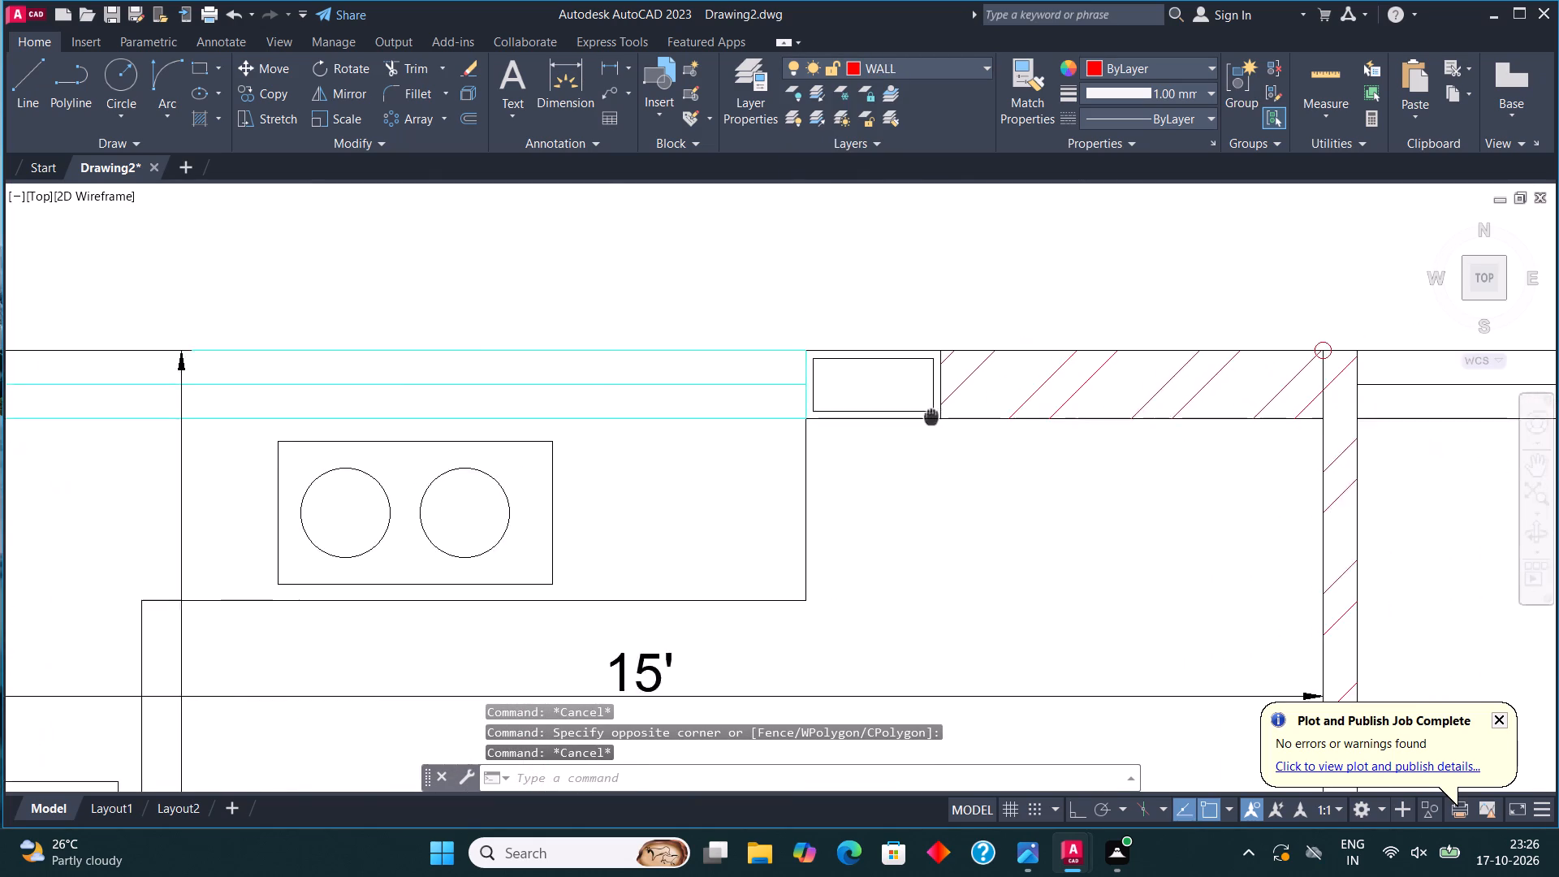
pyautogui.moveTo(925, 416); pyautogui.dragTo(678, 476, button='middle')
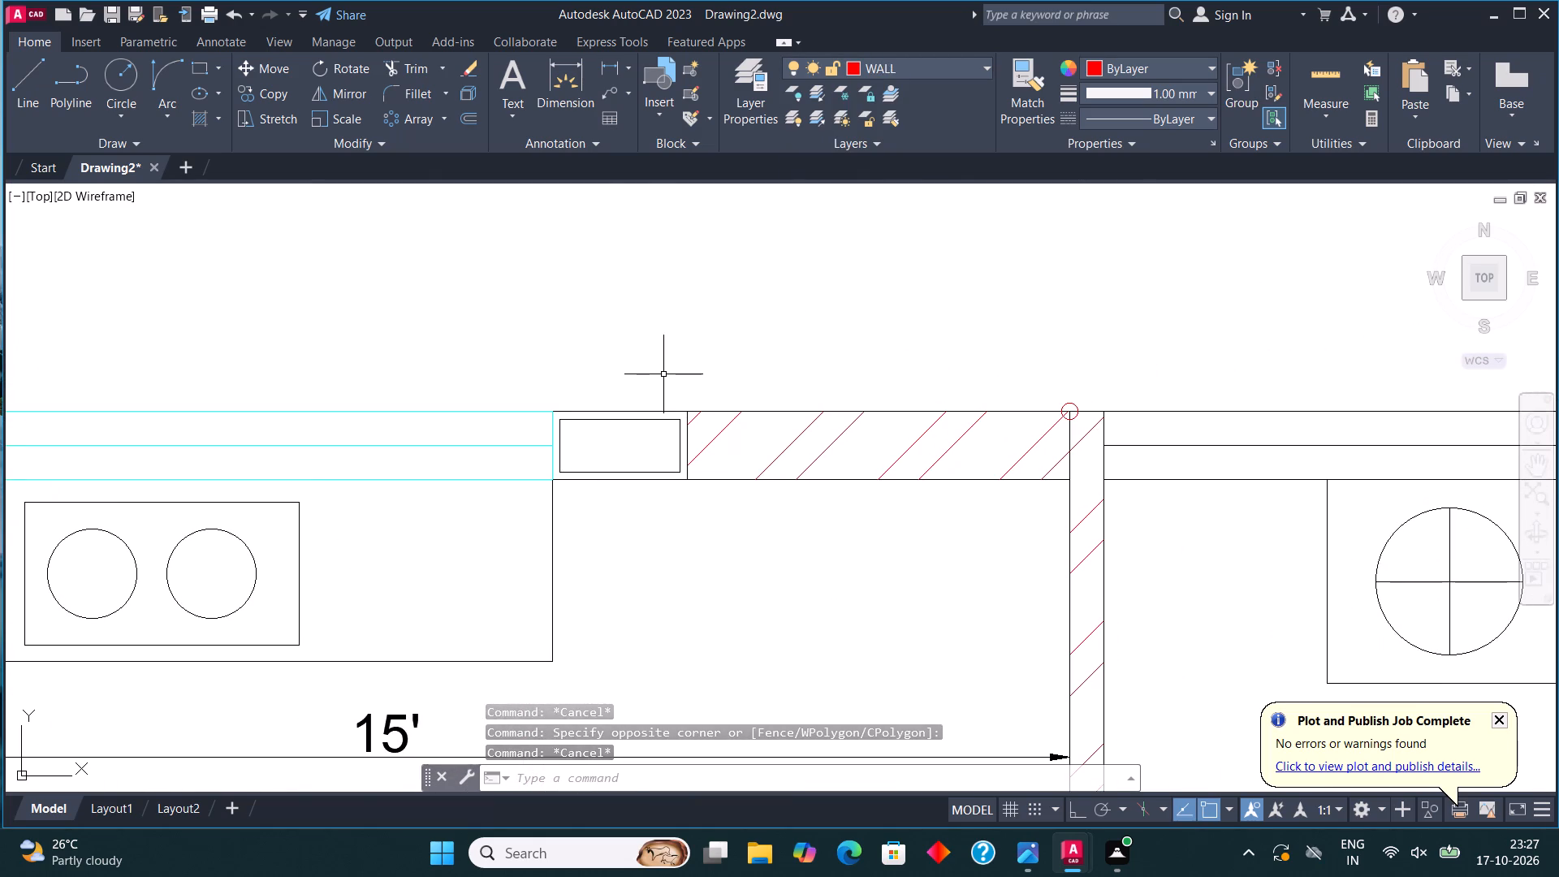
pyautogui.press('h')
pyautogui.press('Return')
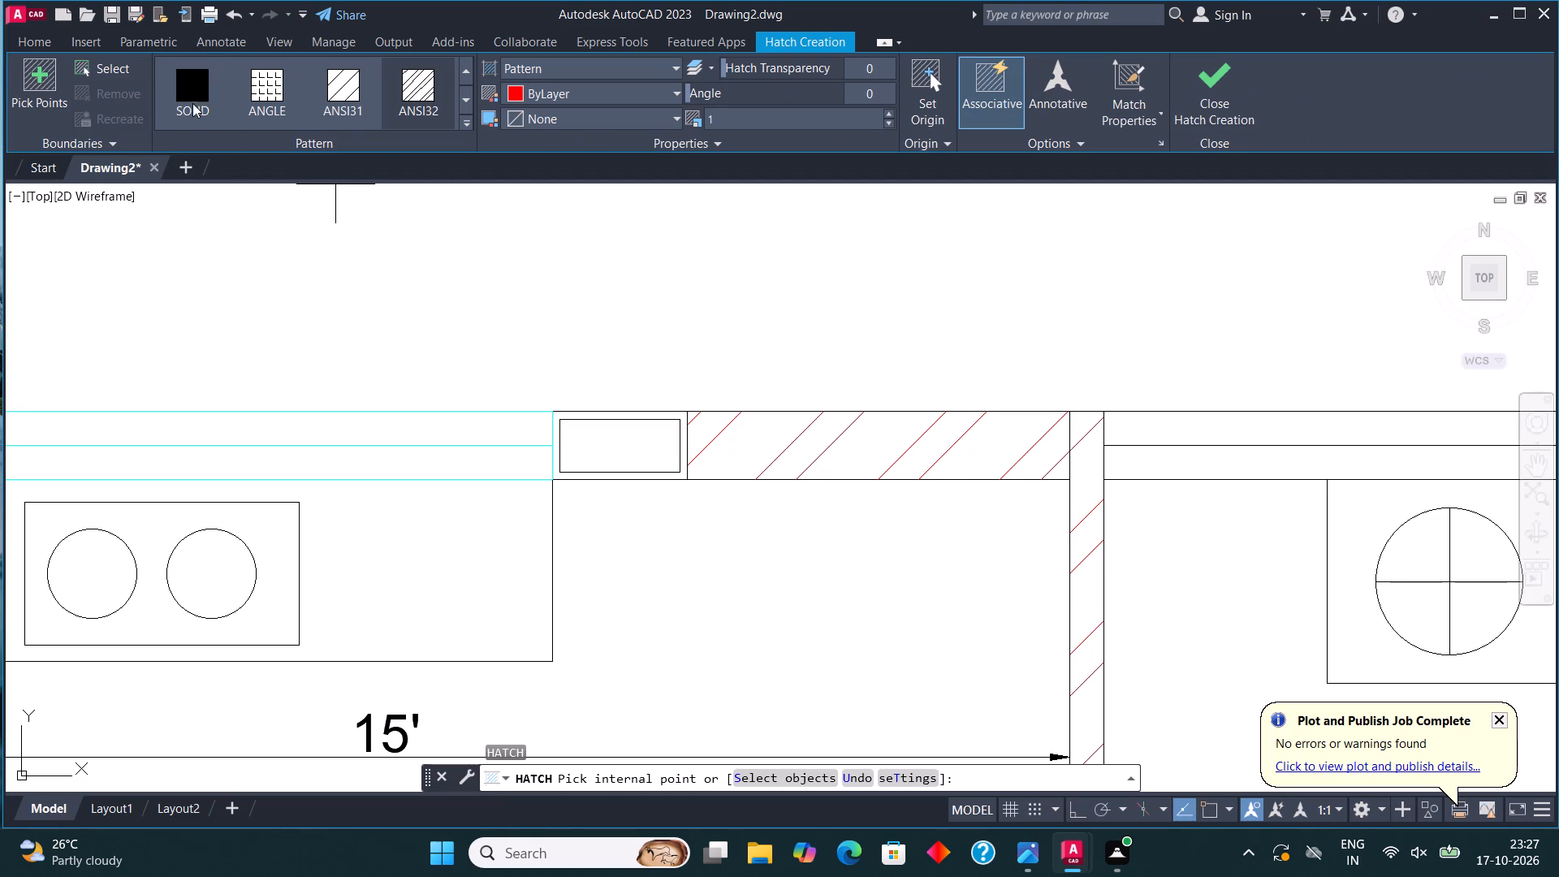
pyautogui.click(192, 105)
pyautogui.click(658, 456)
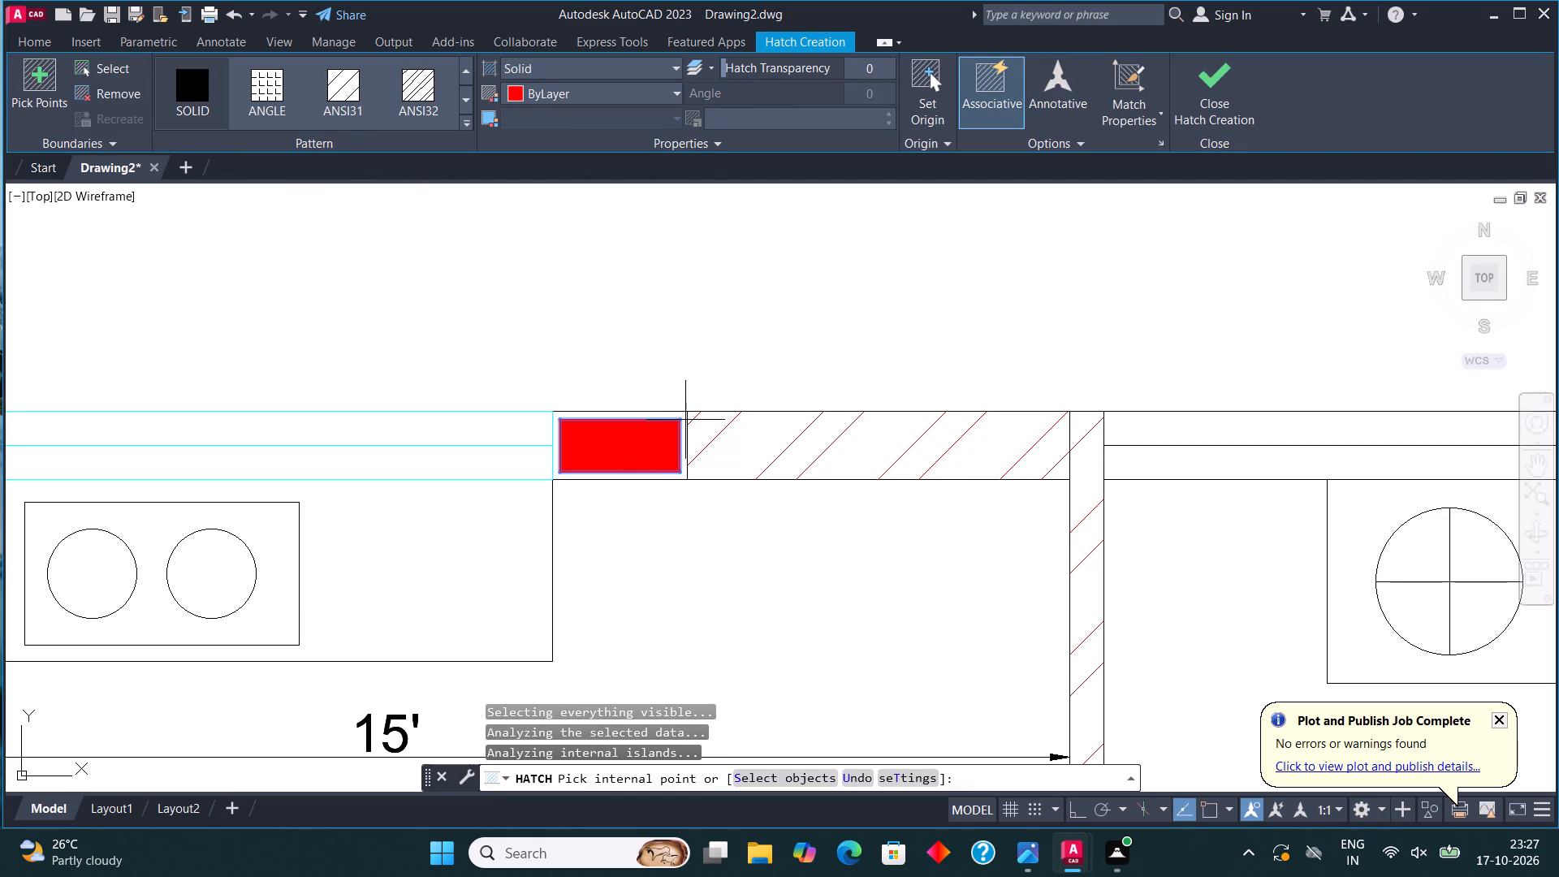
pyautogui.click(679, 416)
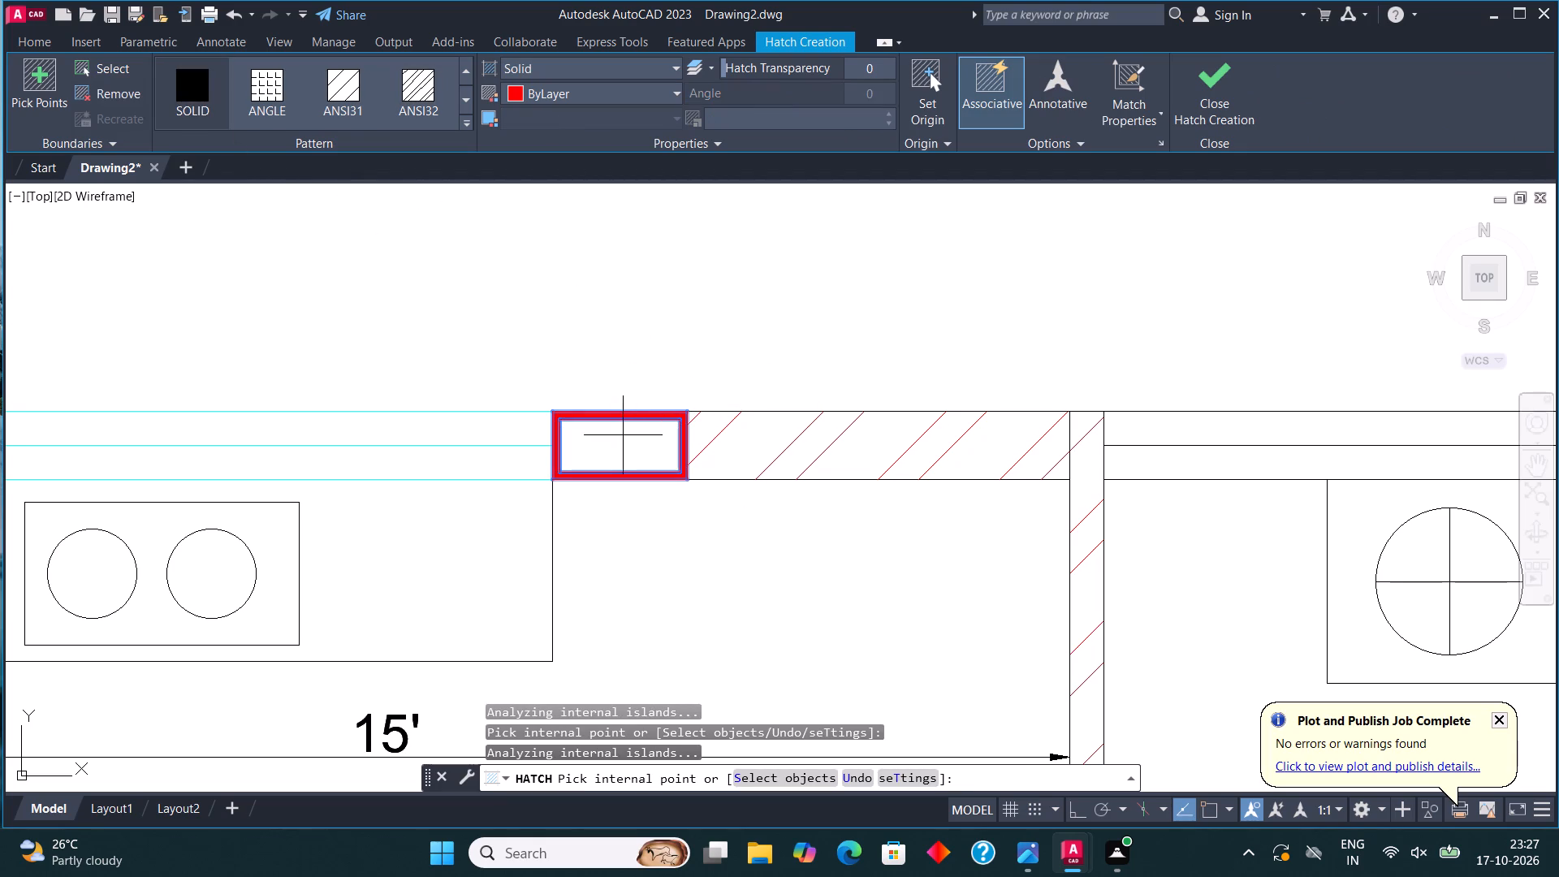
pyautogui.click(619, 453)
pyautogui.click(641, 438)
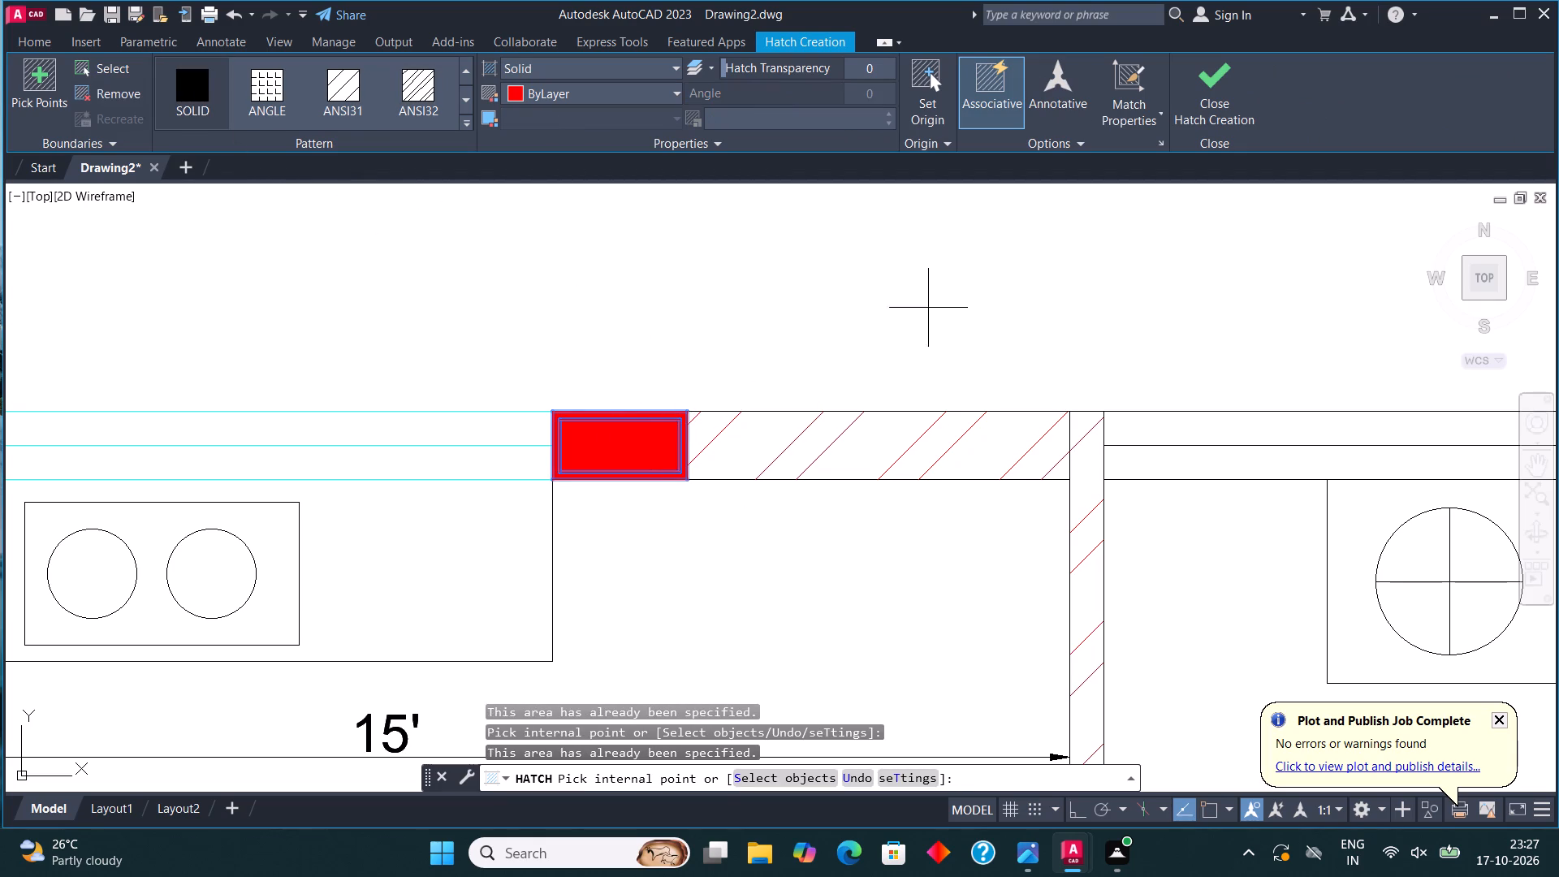
pyautogui.click(1218, 80)
# Fill the inner rectangle of the column beside the kitchen window with a SOLID hatch on the WALL layer.
pyautogui.scroll(-2, 692, 413)
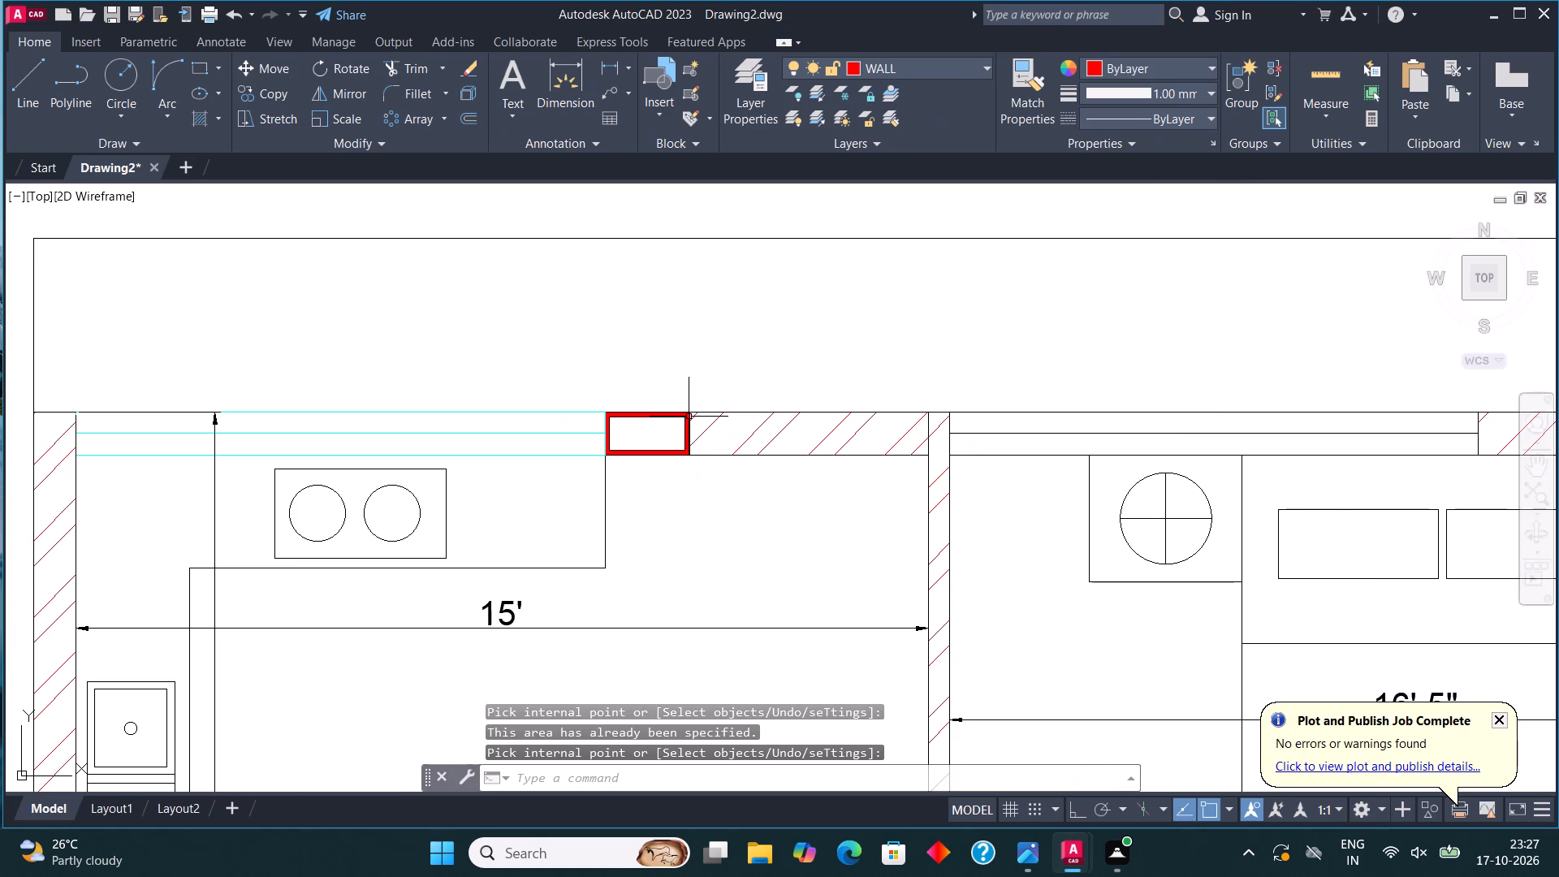
pyautogui.press('h')
pyautogui.press('Return')
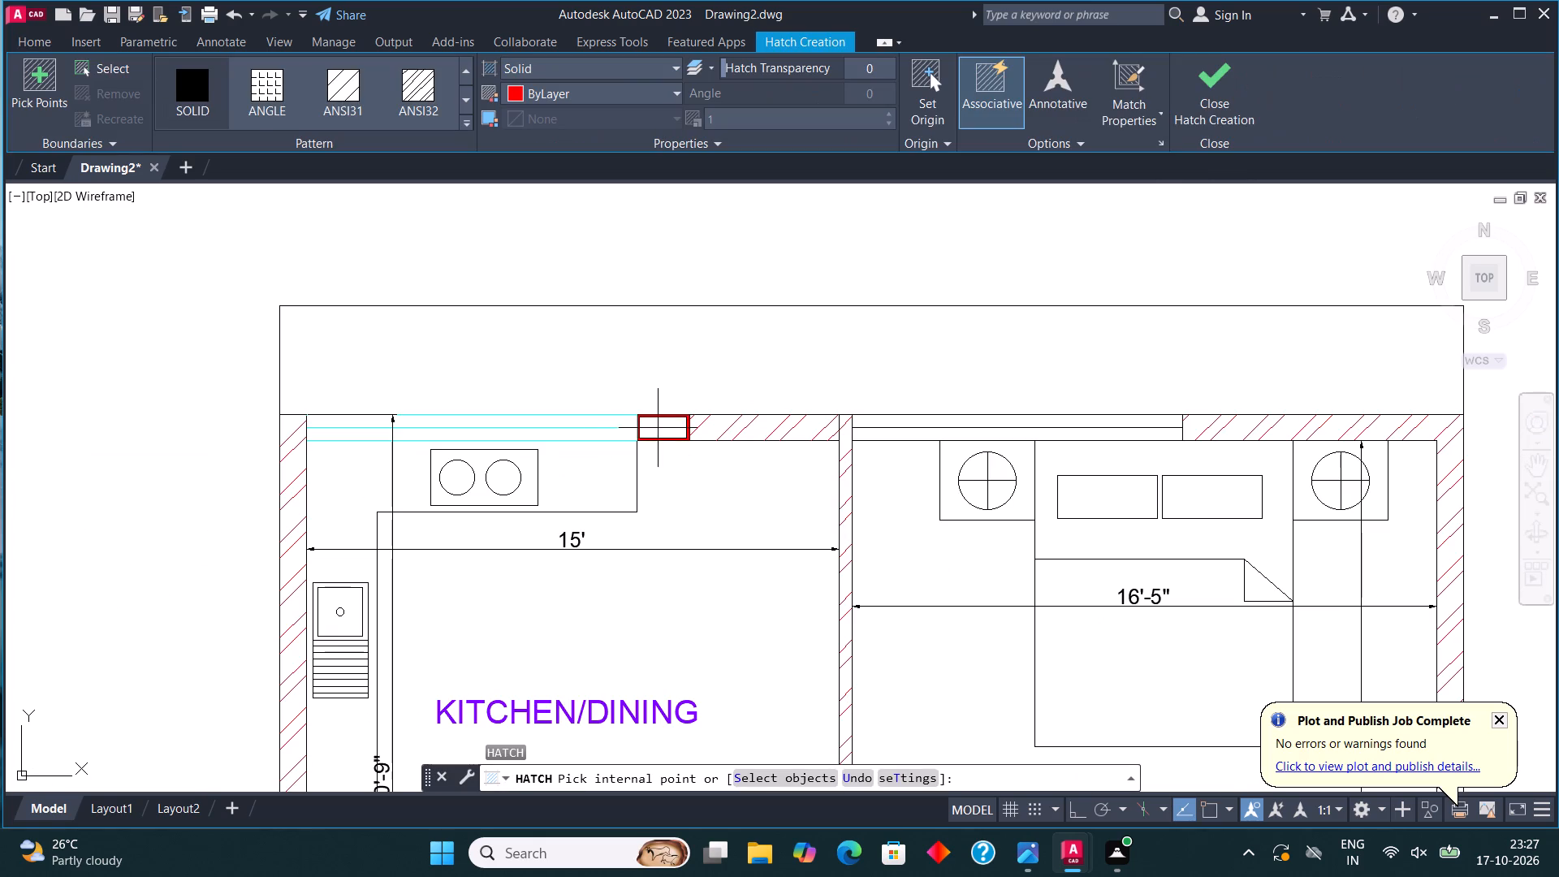
pyautogui.click(668, 428)
pyautogui.click(1210, 80)
# Hatch the border band of the column beside the living hall window with the SOLID pattern on the WALL layer.
pyautogui.scroll(-5, 805, 348)
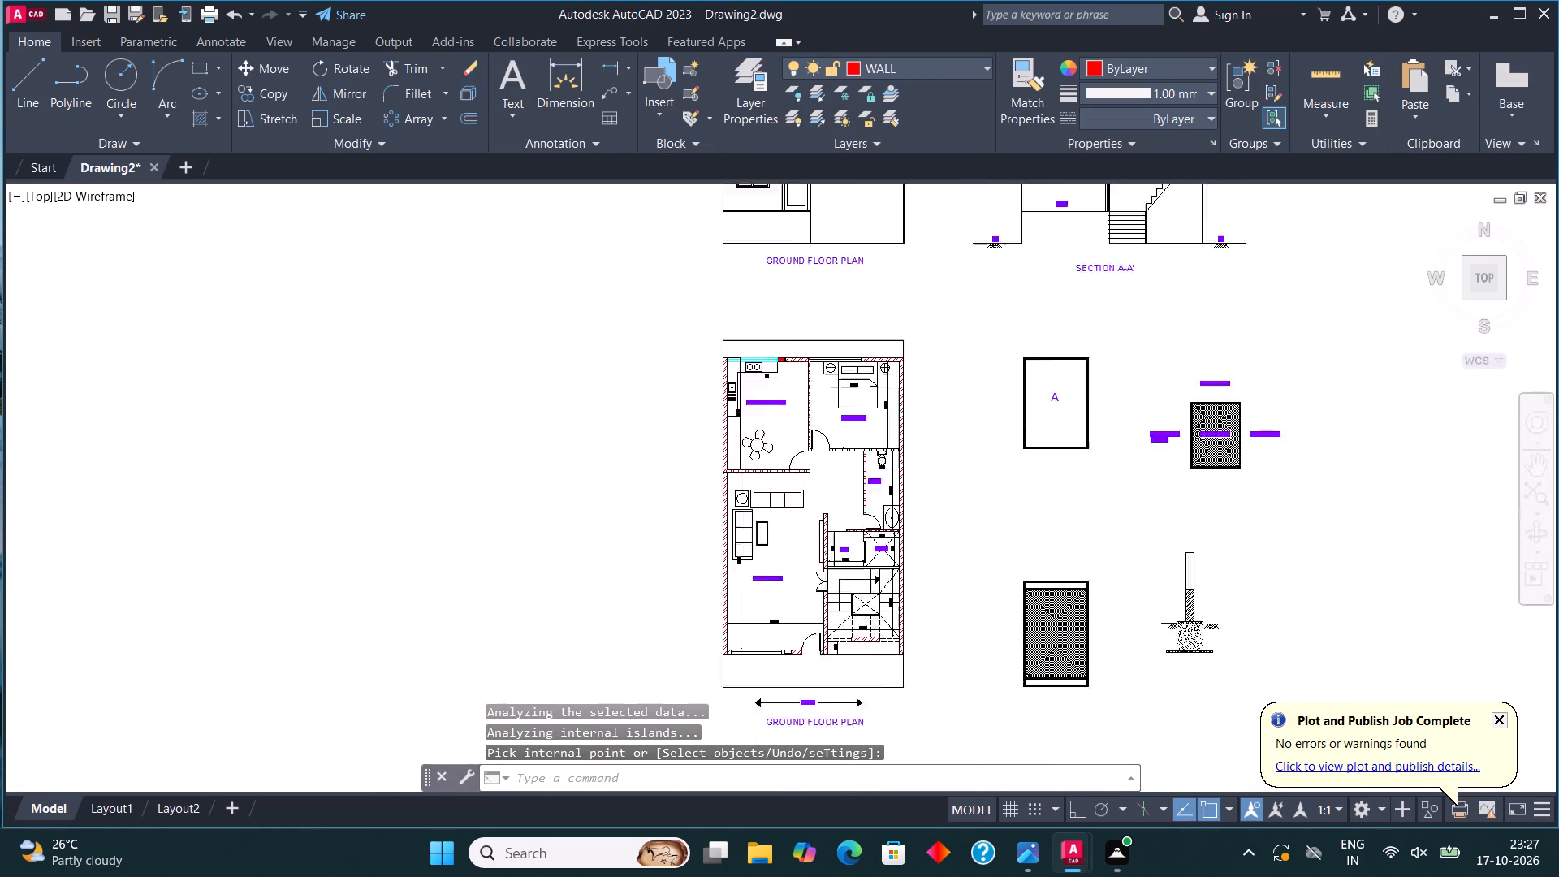
pyautogui.scroll(4, 790, 508)
pyautogui.moveTo(806, 668); pyautogui.dragTo(834, 390, button='middle')
pyautogui.scroll(2, 848, 447)
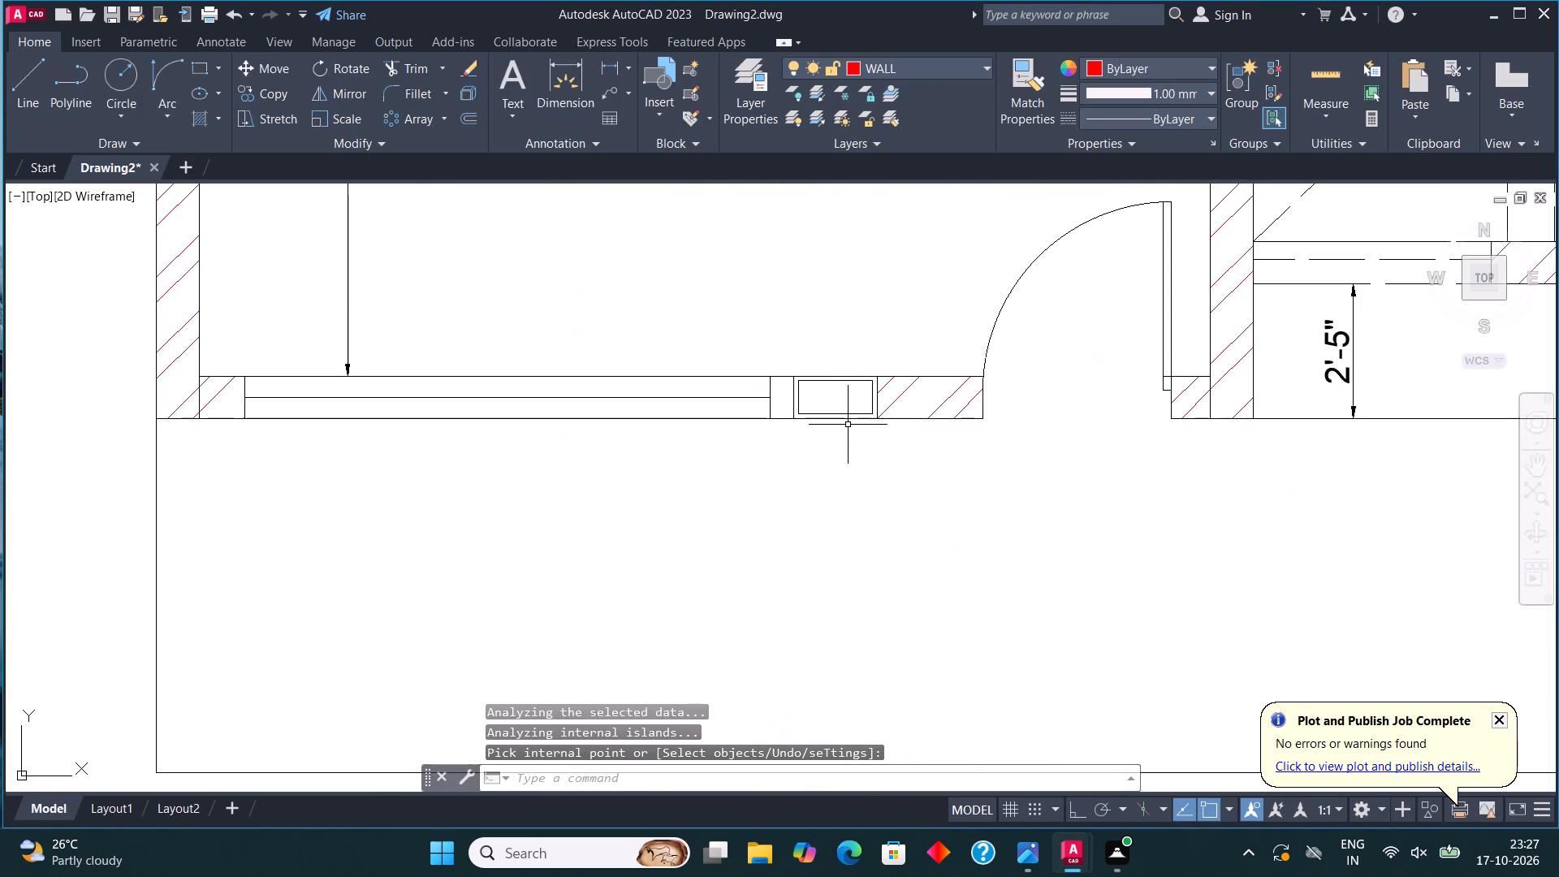
pyautogui.scroll(2, 847, 421)
pyautogui.moveTo(842, 387); pyautogui.dragTo(783, 476, button='middle')
pyautogui.scroll(1, 783, 476)
pyautogui.press('h')
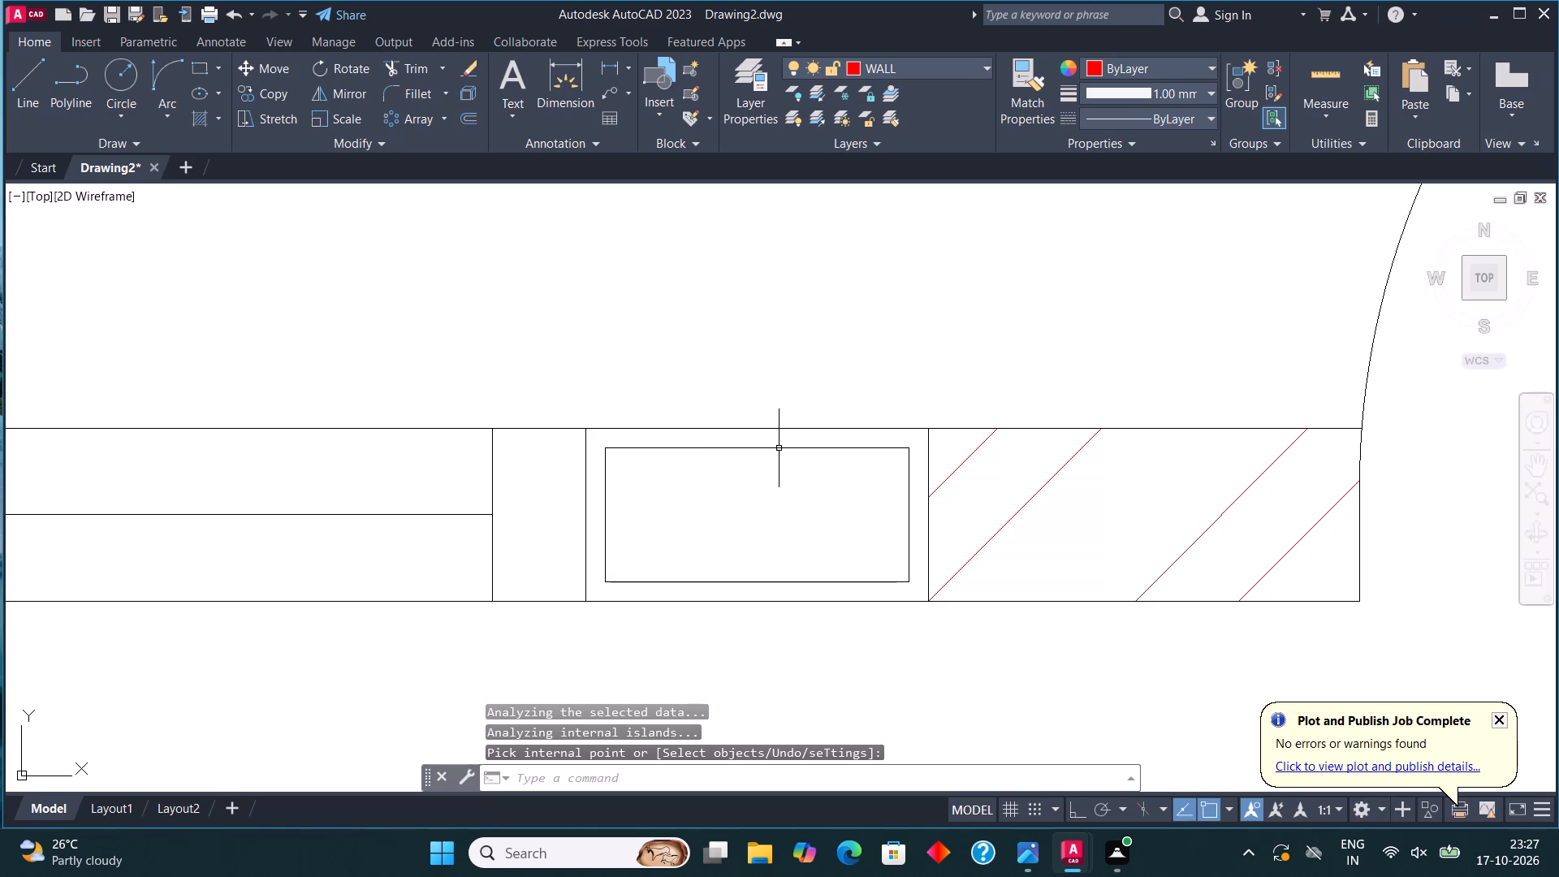
pyautogui.press('Return')
pyautogui.click(734, 499)
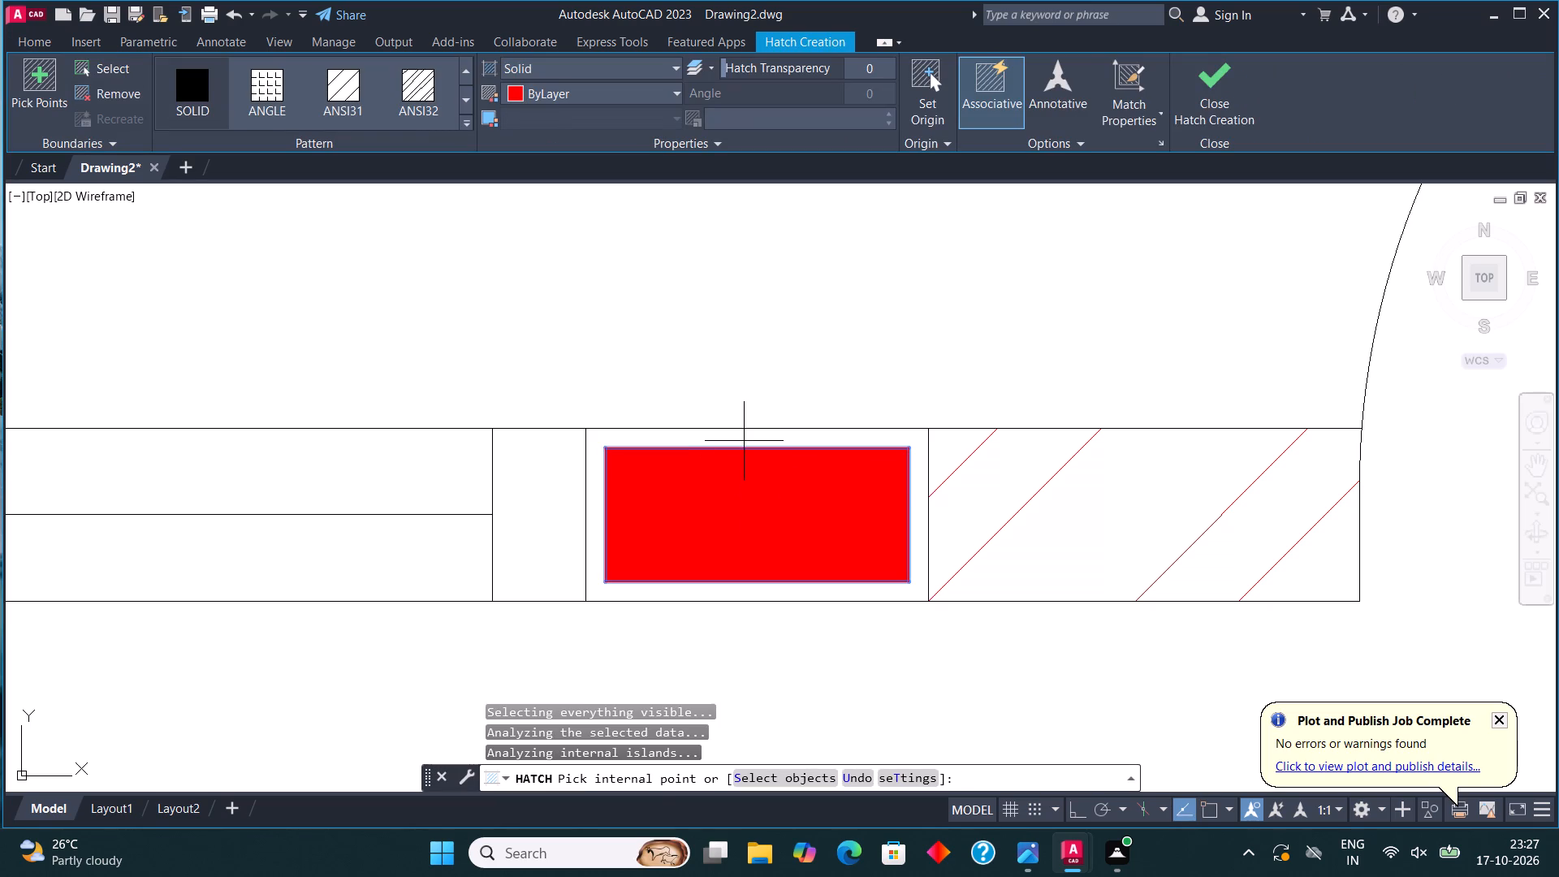
pyautogui.click(745, 438)
pyautogui.click(1215, 102)
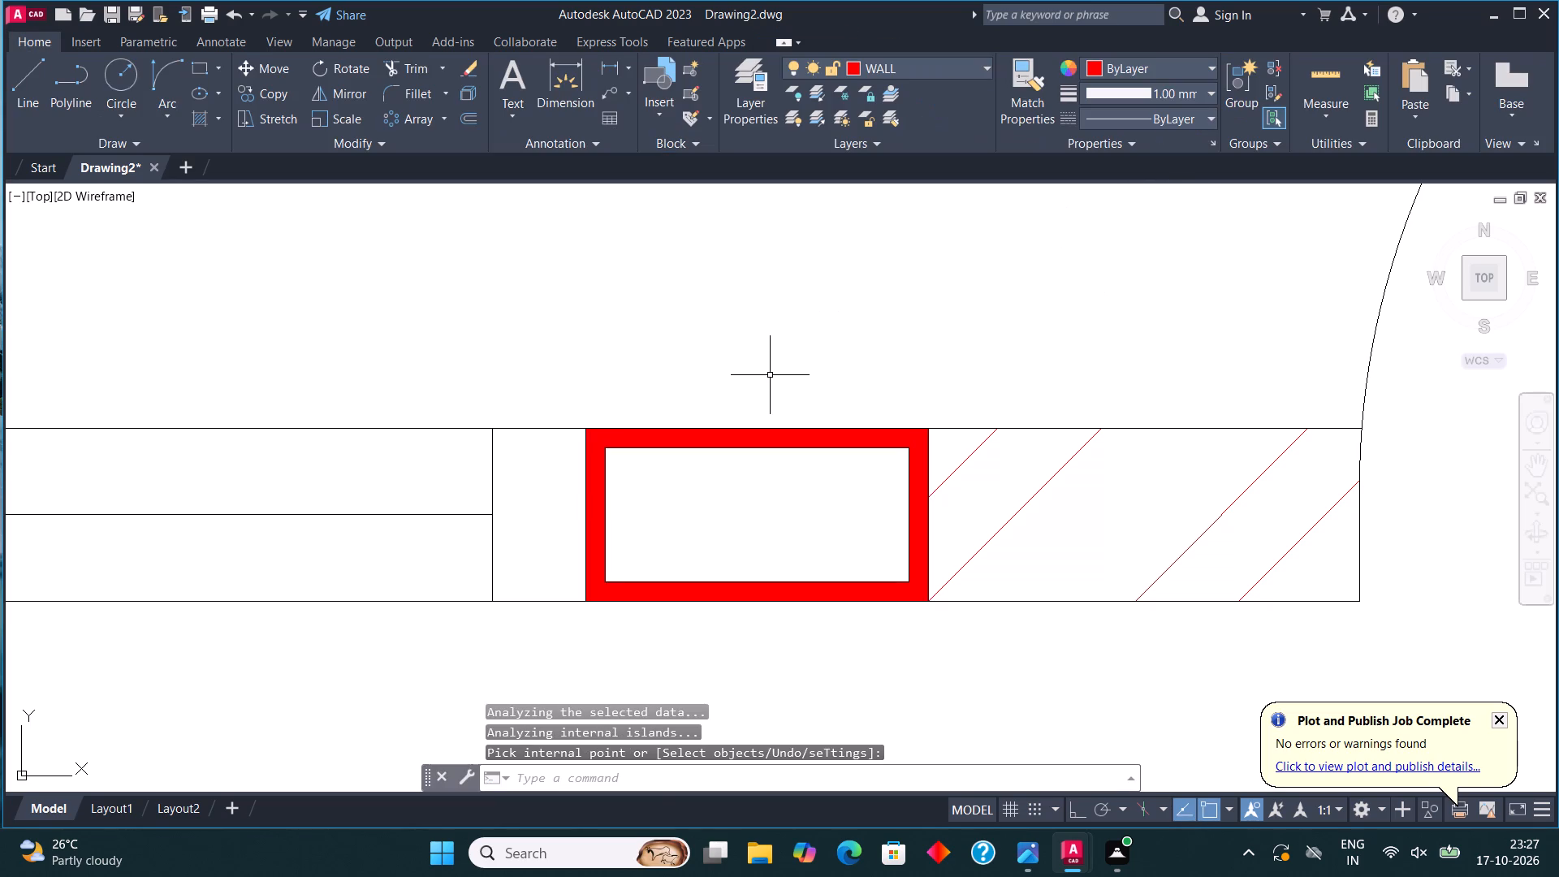
# Fill the inner rectangle of the column beside the living hall window with a SOLID hatch on the WALL layer.
pyautogui.press('h')
pyautogui.press('Return')
pyautogui.click(761, 508)
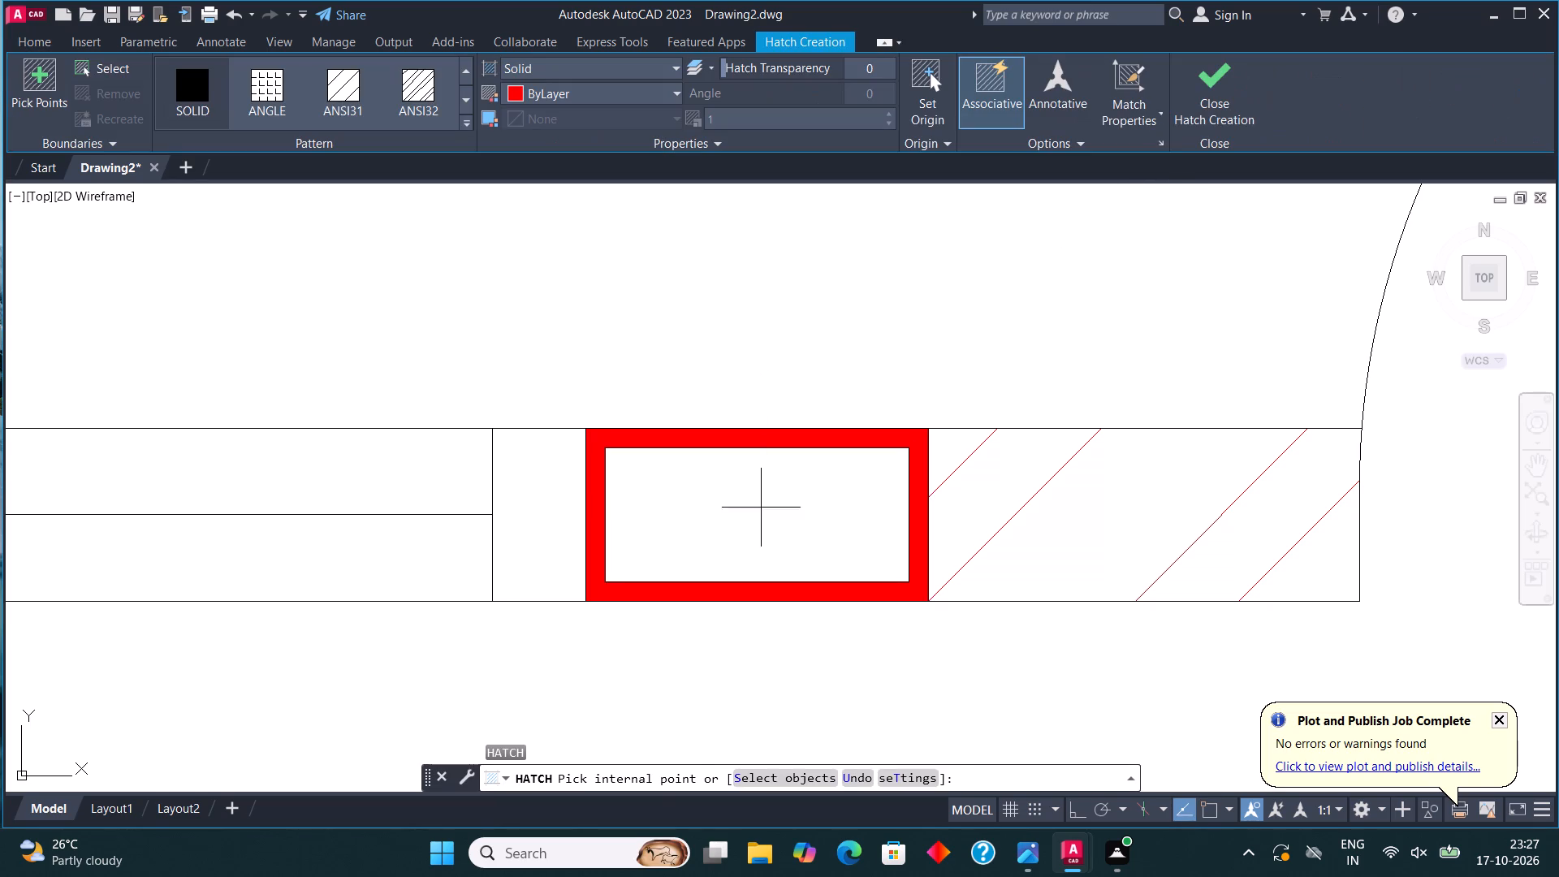
pyautogui.click(1211, 80)
# Assign the living hall window's rectangle and center line to the WIND layer.
pyautogui.scroll(-4, 787, 476)
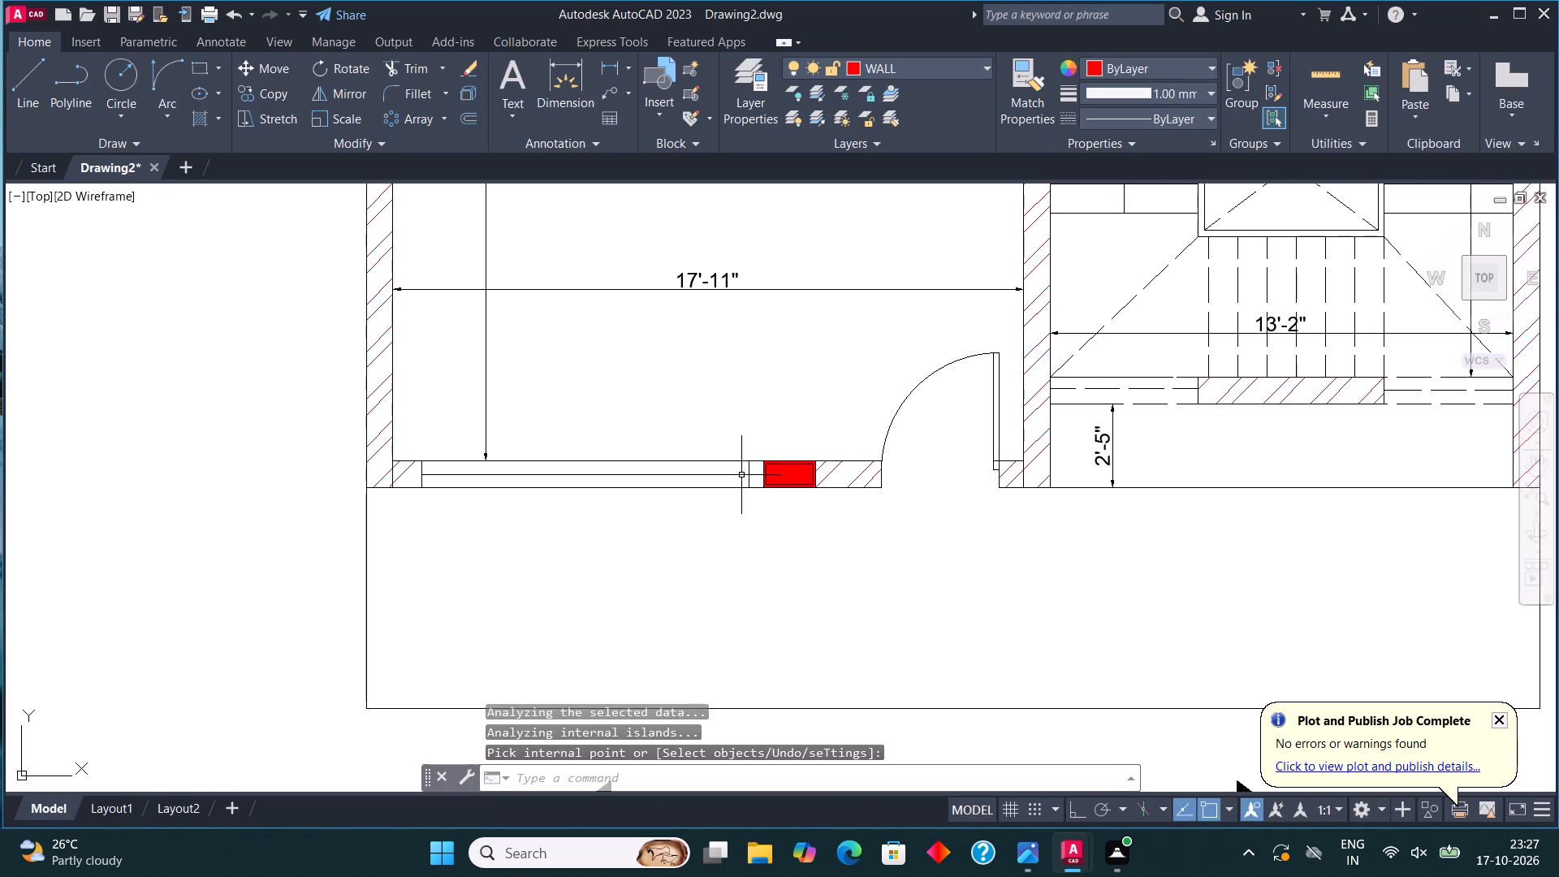
pyautogui.scroll(2, 404, 478)
pyautogui.click(415, 534)
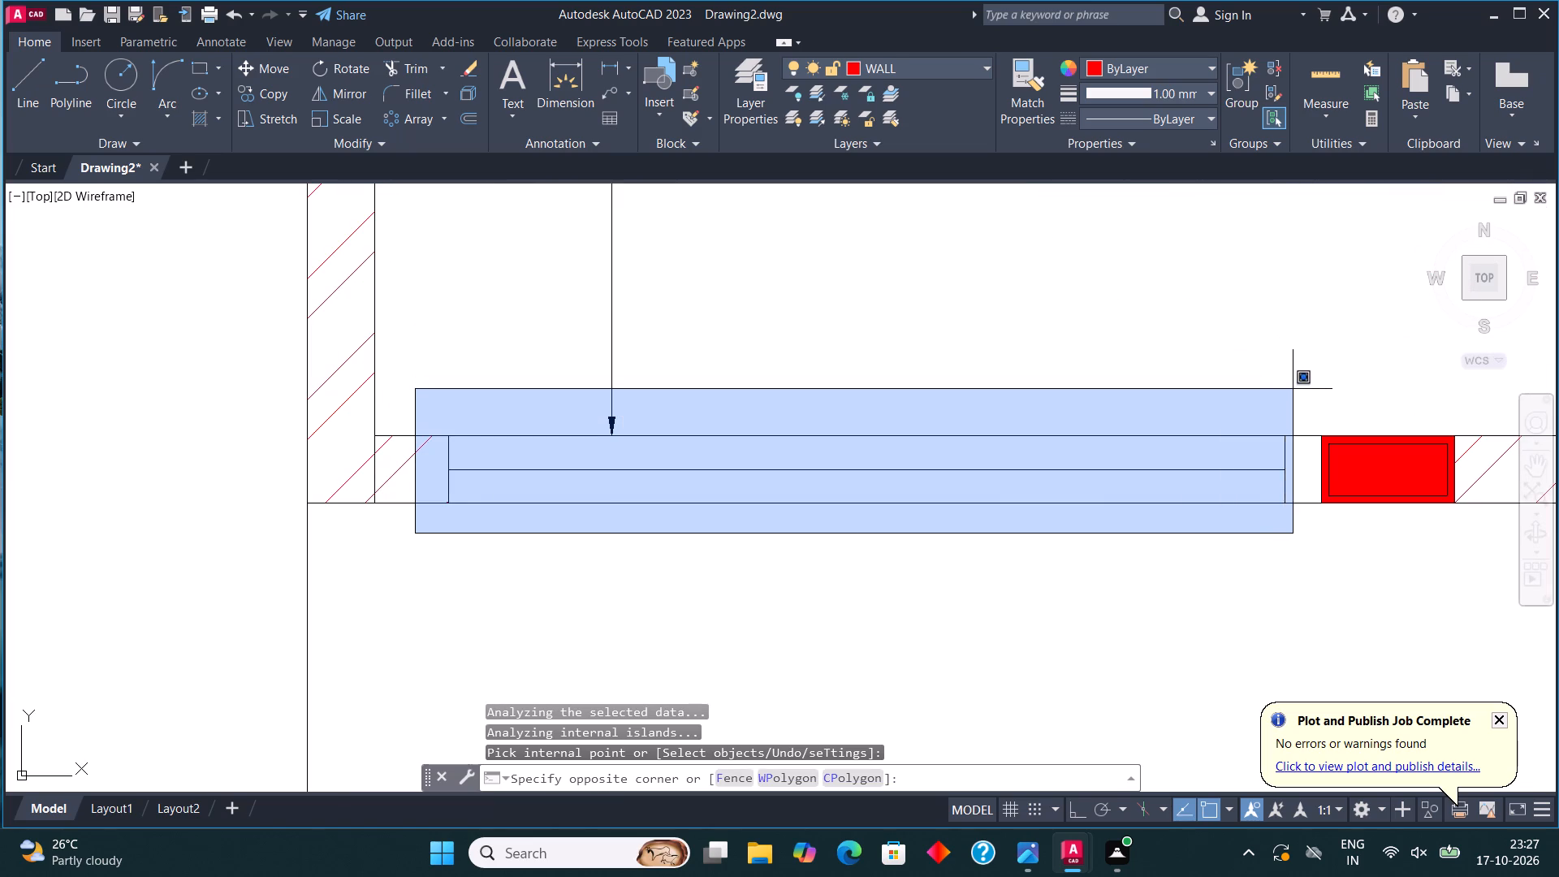
pyautogui.click(1293, 390)
pyautogui.click(917, 69)
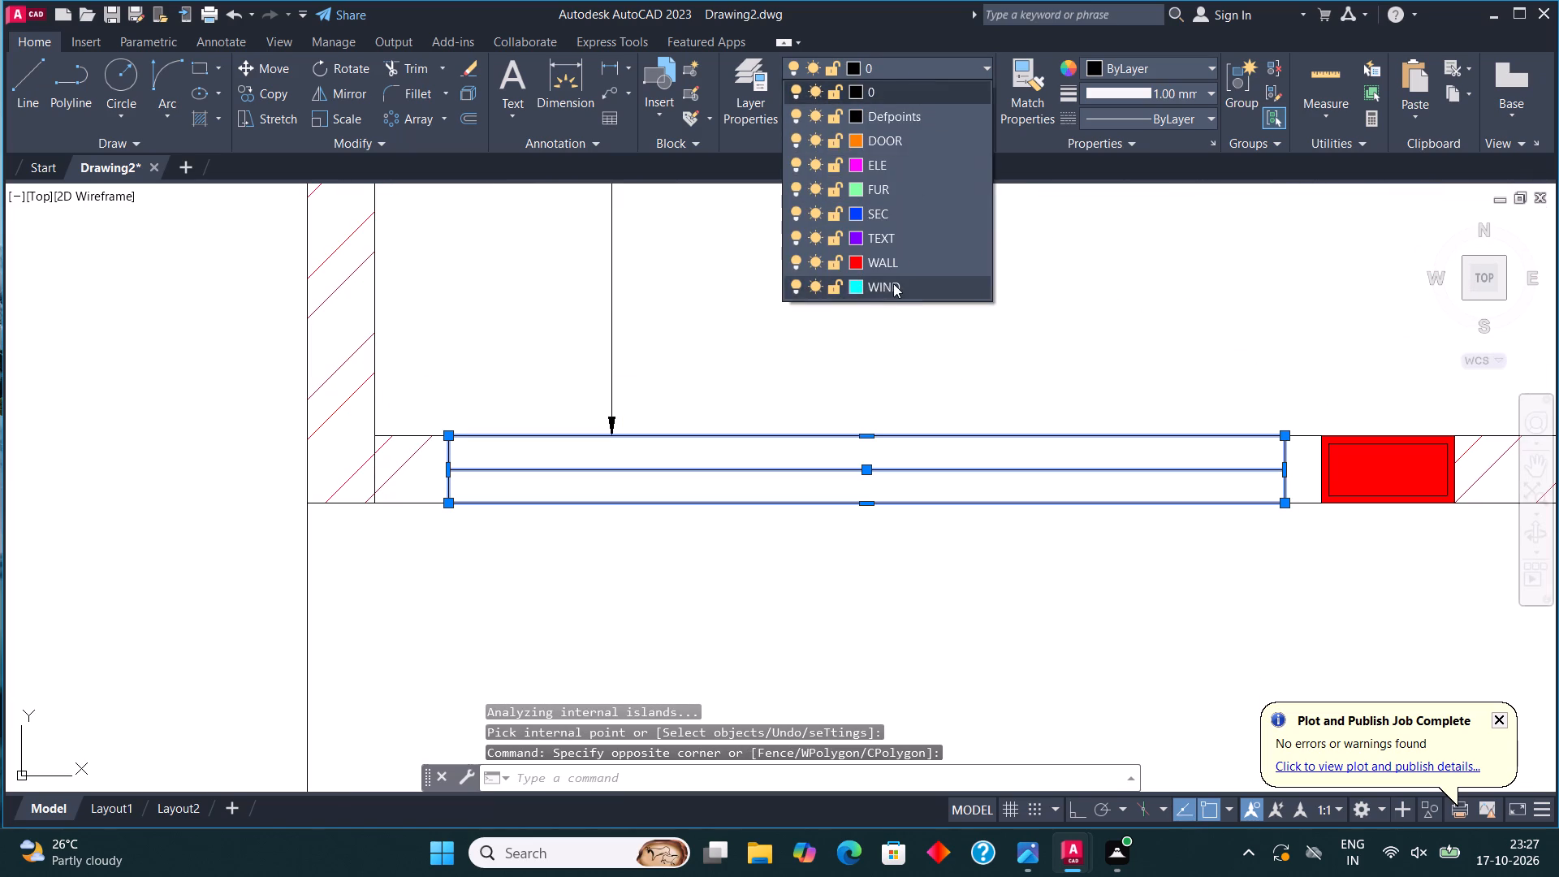
pyautogui.click(894, 287)
pyautogui.scroll(-4, 676, 589)
pyautogui.press('Escape')
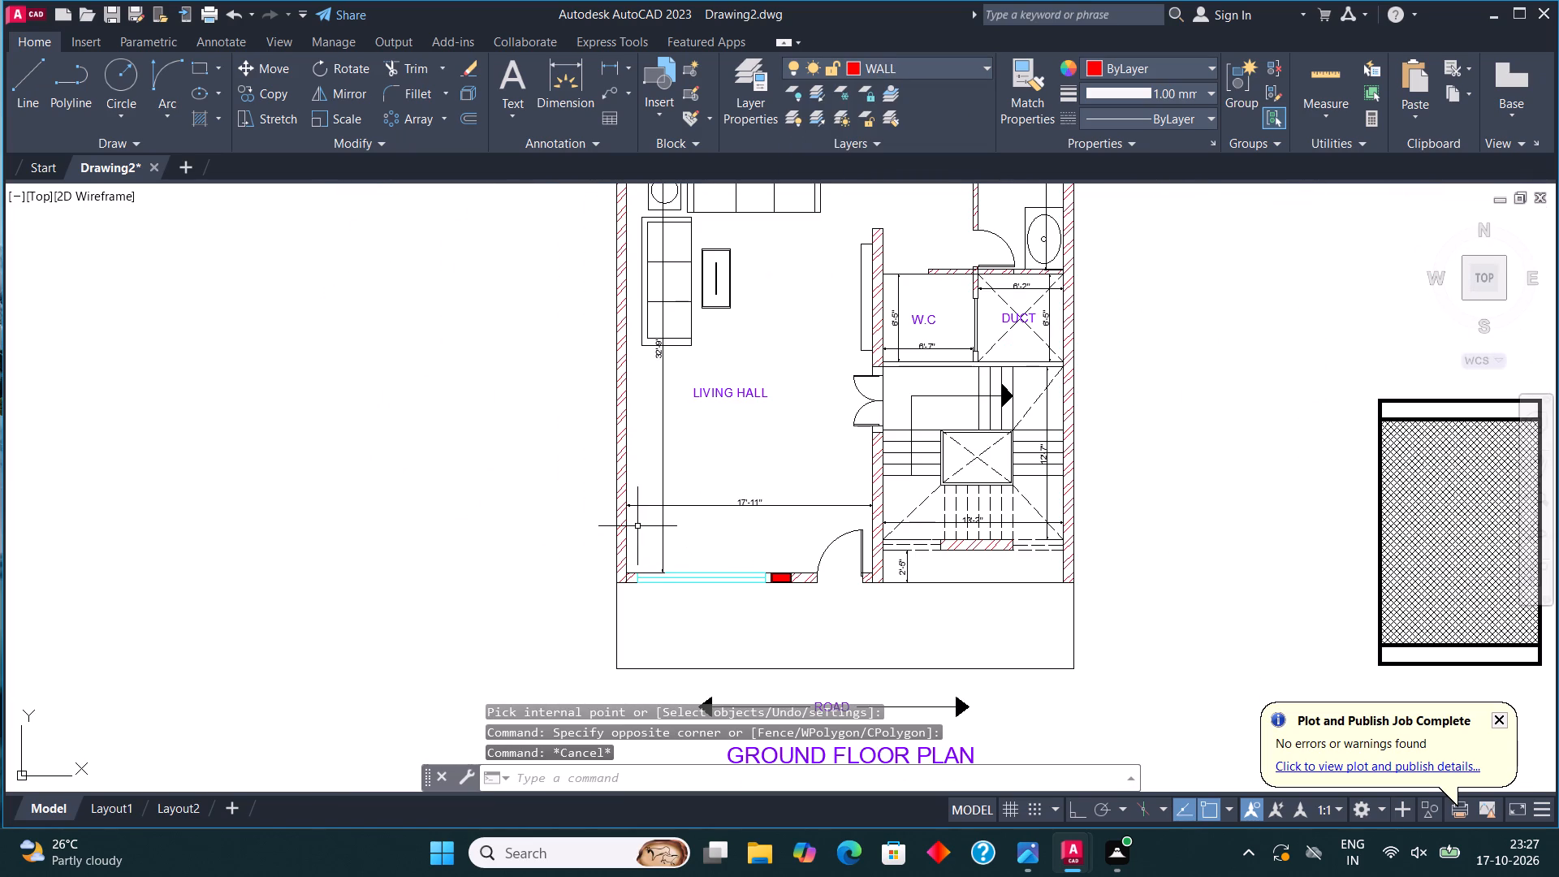
# Assign the bedroom window's rectangle and center line to the WIND layer.
pyautogui.moveTo(736, 356); pyautogui.dragTo(732, 653, button='middle')
pyautogui.moveTo(781, 348); pyautogui.dragTo(779, 508, button='middle')
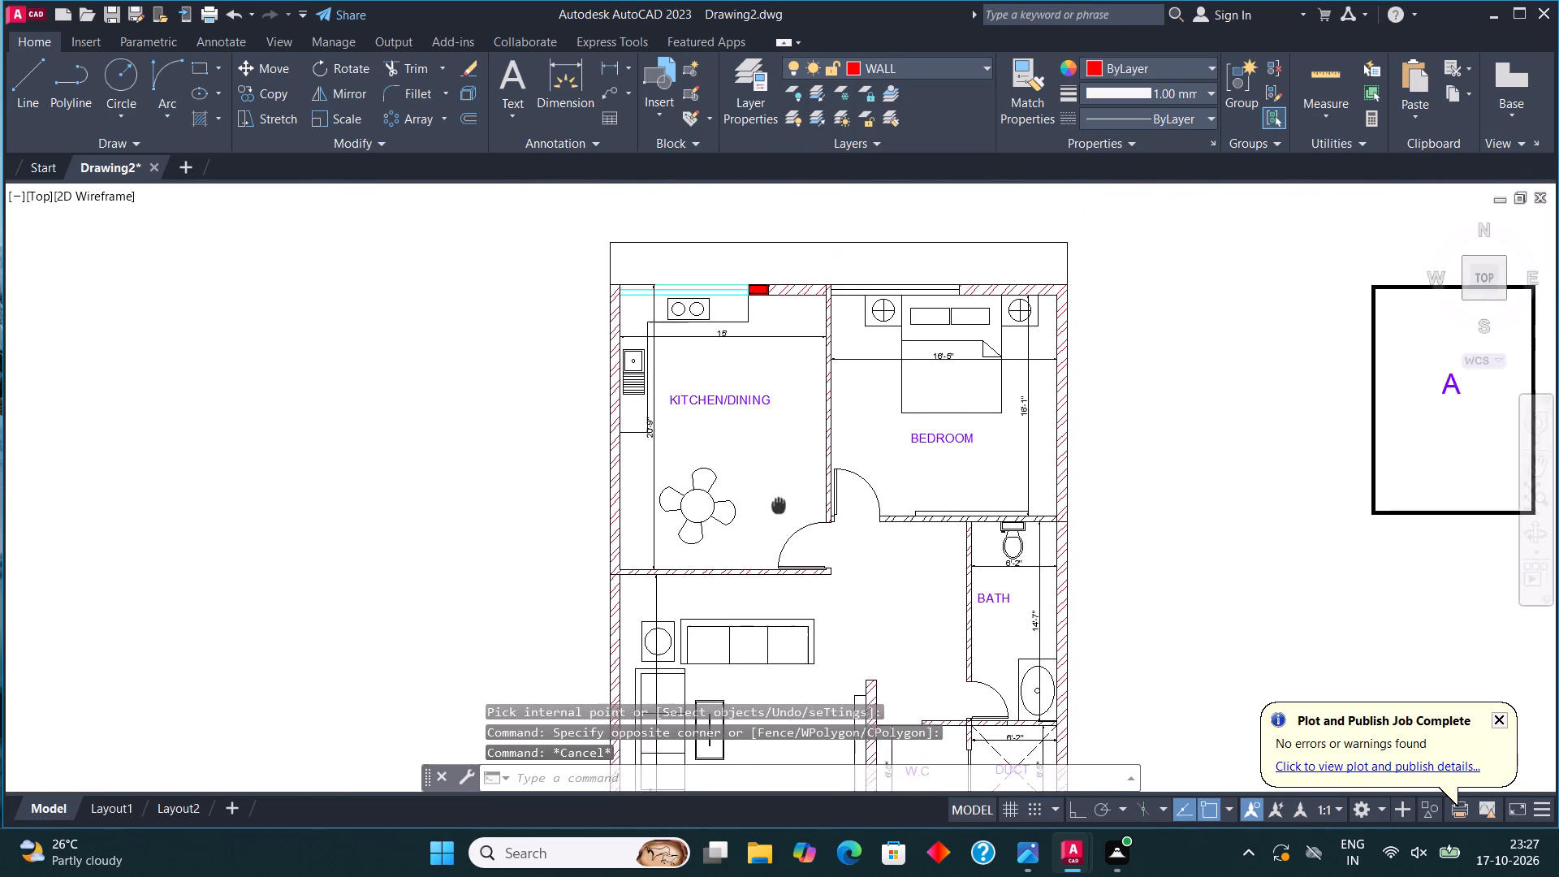
pyautogui.moveTo(779, 508); pyautogui.dragTo(644, 603, button='middle')
pyautogui.scroll(4, 686, 379)
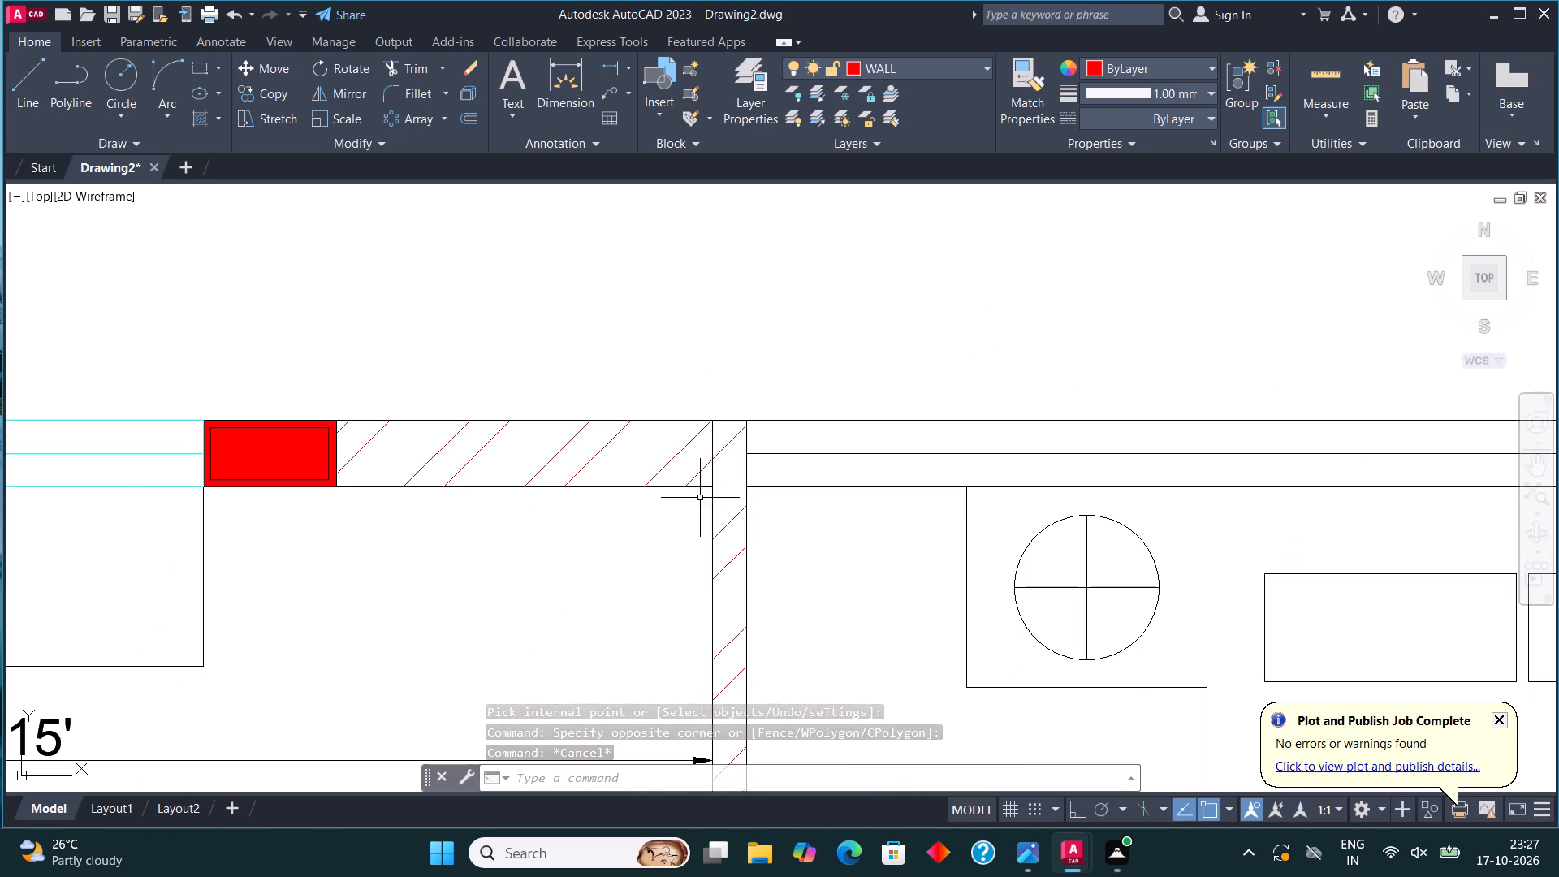
pyautogui.click(681, 526)
pyautogui.moveTo(1275, 382); pyautogui.dragTo(884, 382, button='middle')
pyautogui.click(1220, 376)
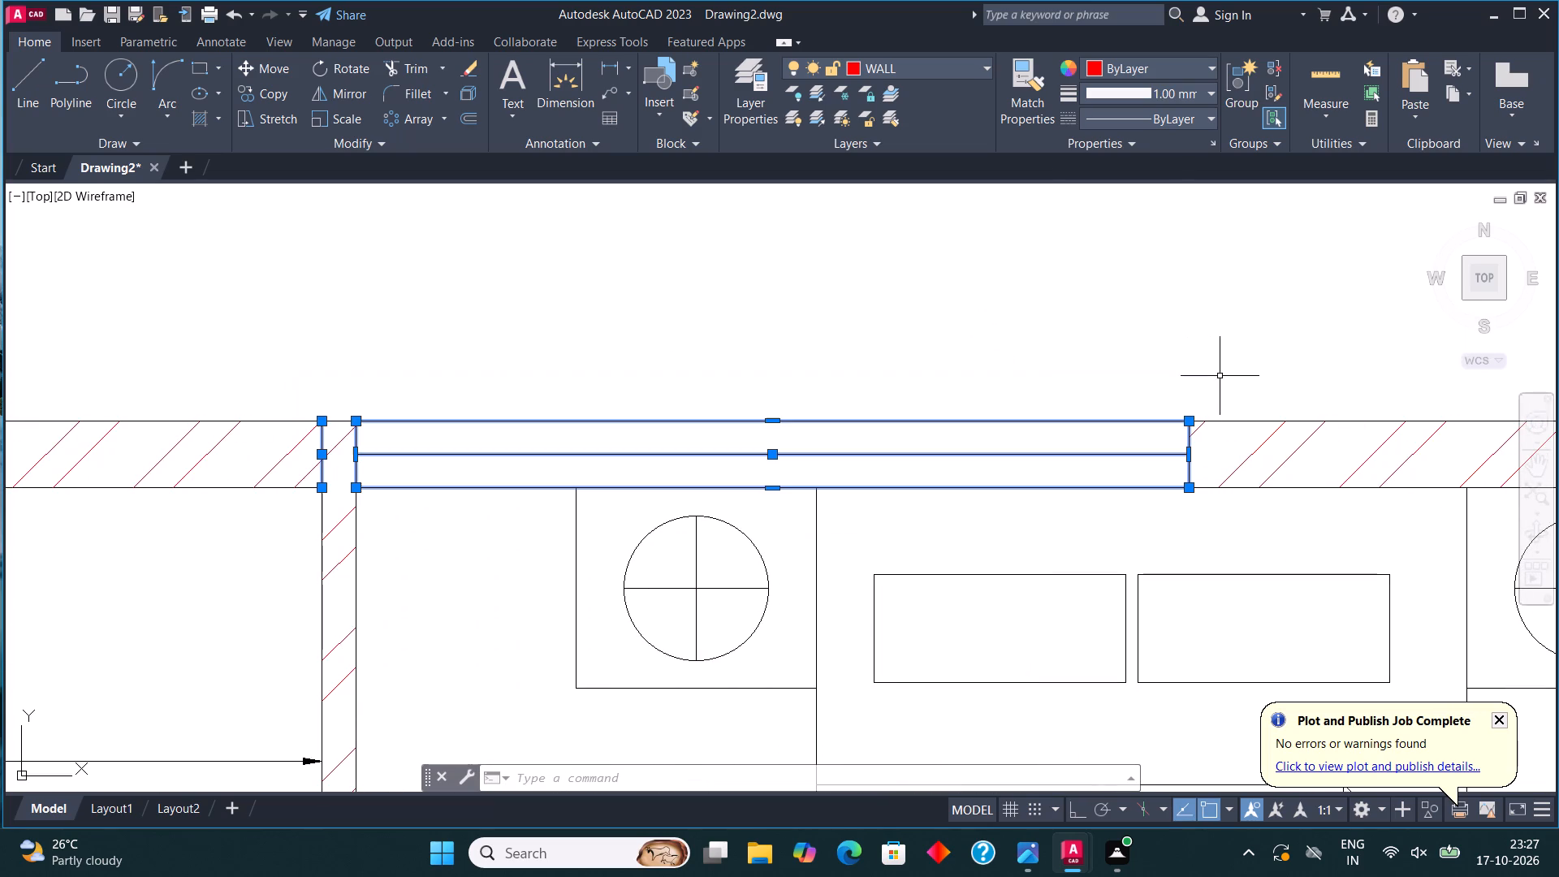
pyautogui.click(885, 60)
pyautogui.click(890, 287)
pyautogui.press('Escape')
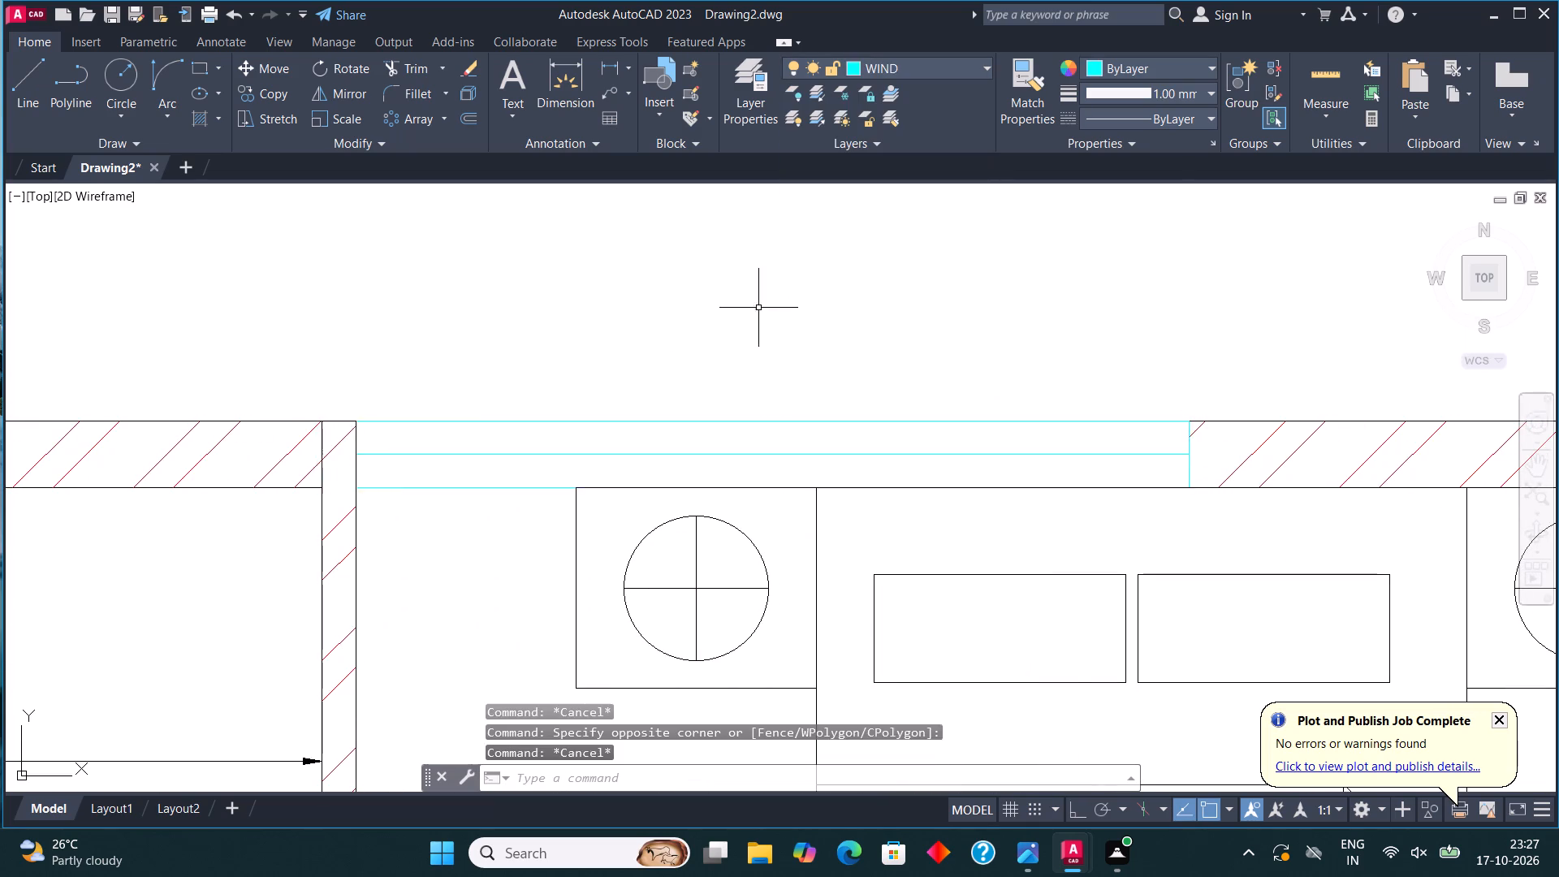
# Assign the thin rectangle along the bedroom wall above the bath to the FUR layer.
pyautogui.scroll(-4, 745, 320)
pyautogui.moveTo(768, 476); pyautogui.dragTo(782, 240, button='middle')
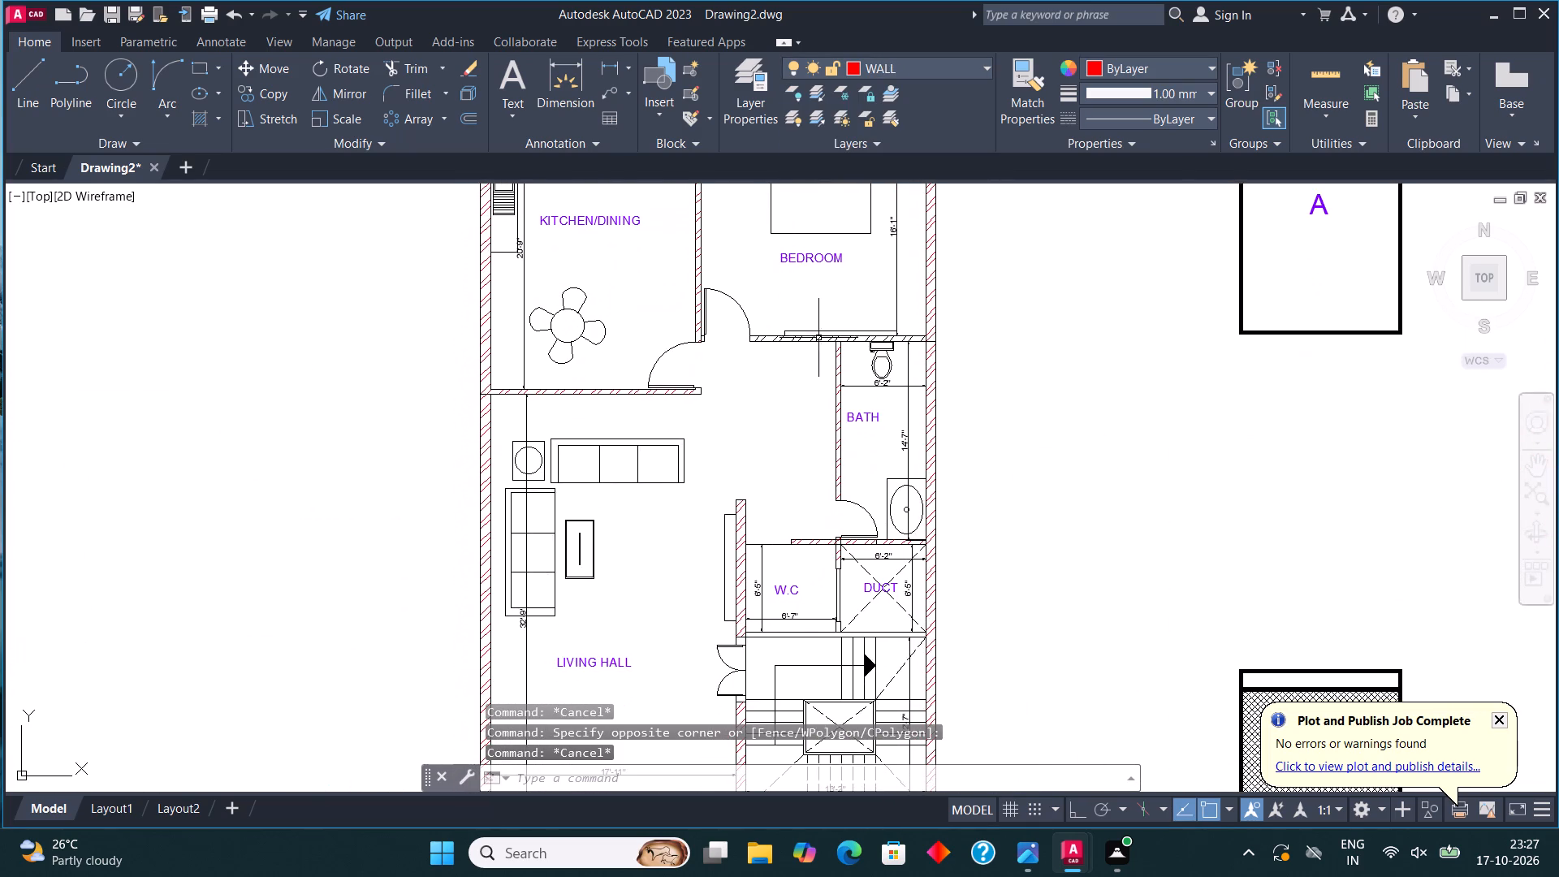
pyautogui.moveTo(837, 525); pyautogui.dragTo(844, 336, button='middle')
pyautogui.moveTo(846, 408); pyautogui.dragTo(844, 643, button='middle')
pyautogui.moveTo(853, 358); pyautogui.dragTo(862, 384, button='middle')
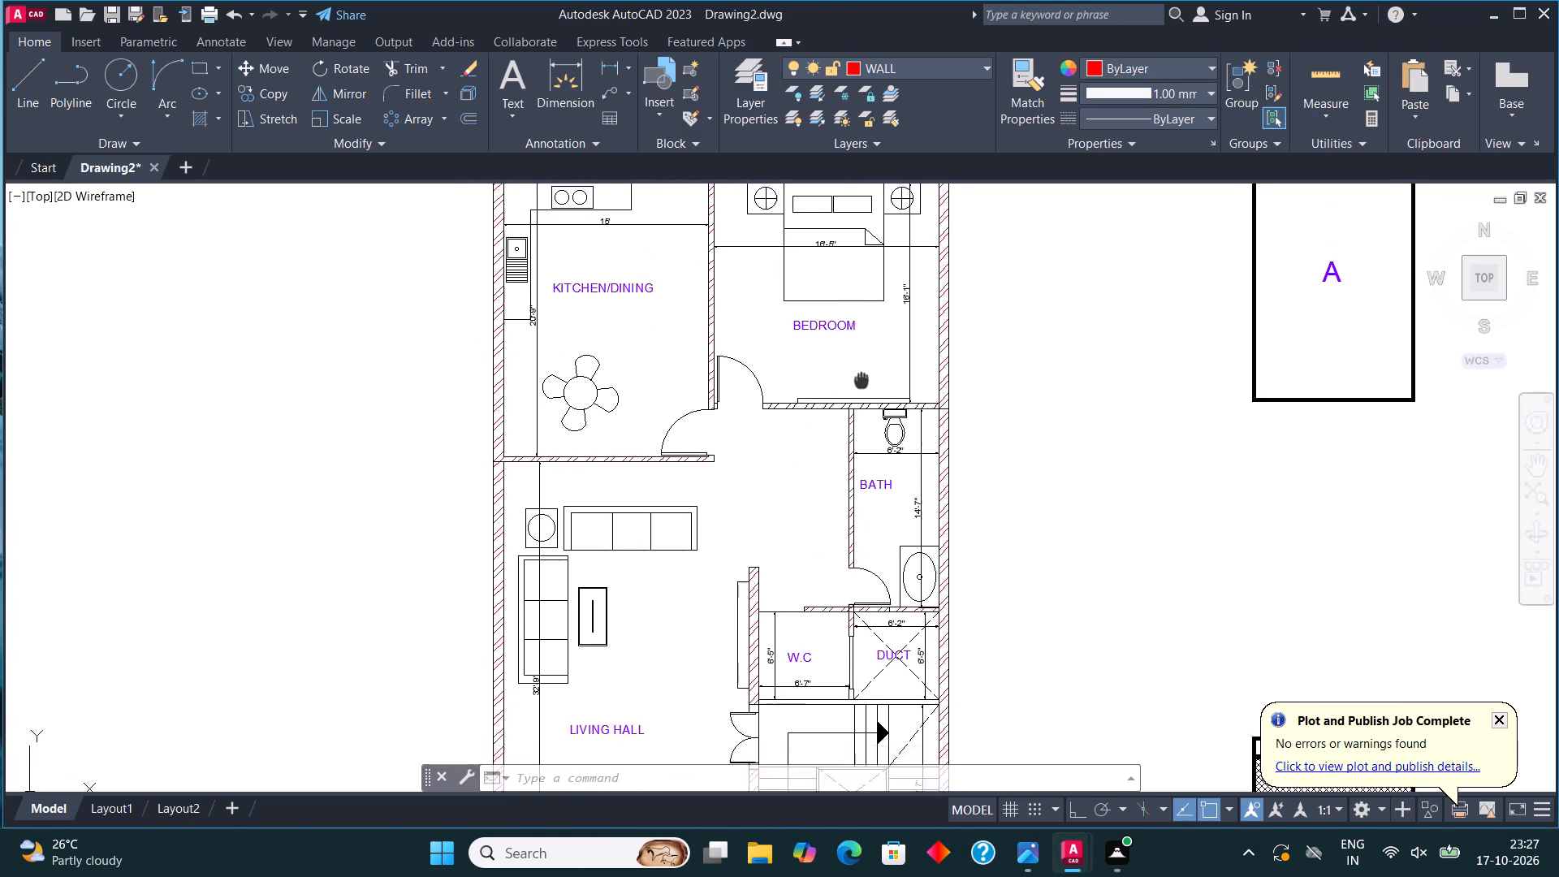
pyautogui.moveTo(862, 384); pyautogui.dragTo(857, 413, button='middle')
pyautogui.scroll(3, 857, 414)
pyautogui.click(833, 490)
pyautogui.click(812, 506)
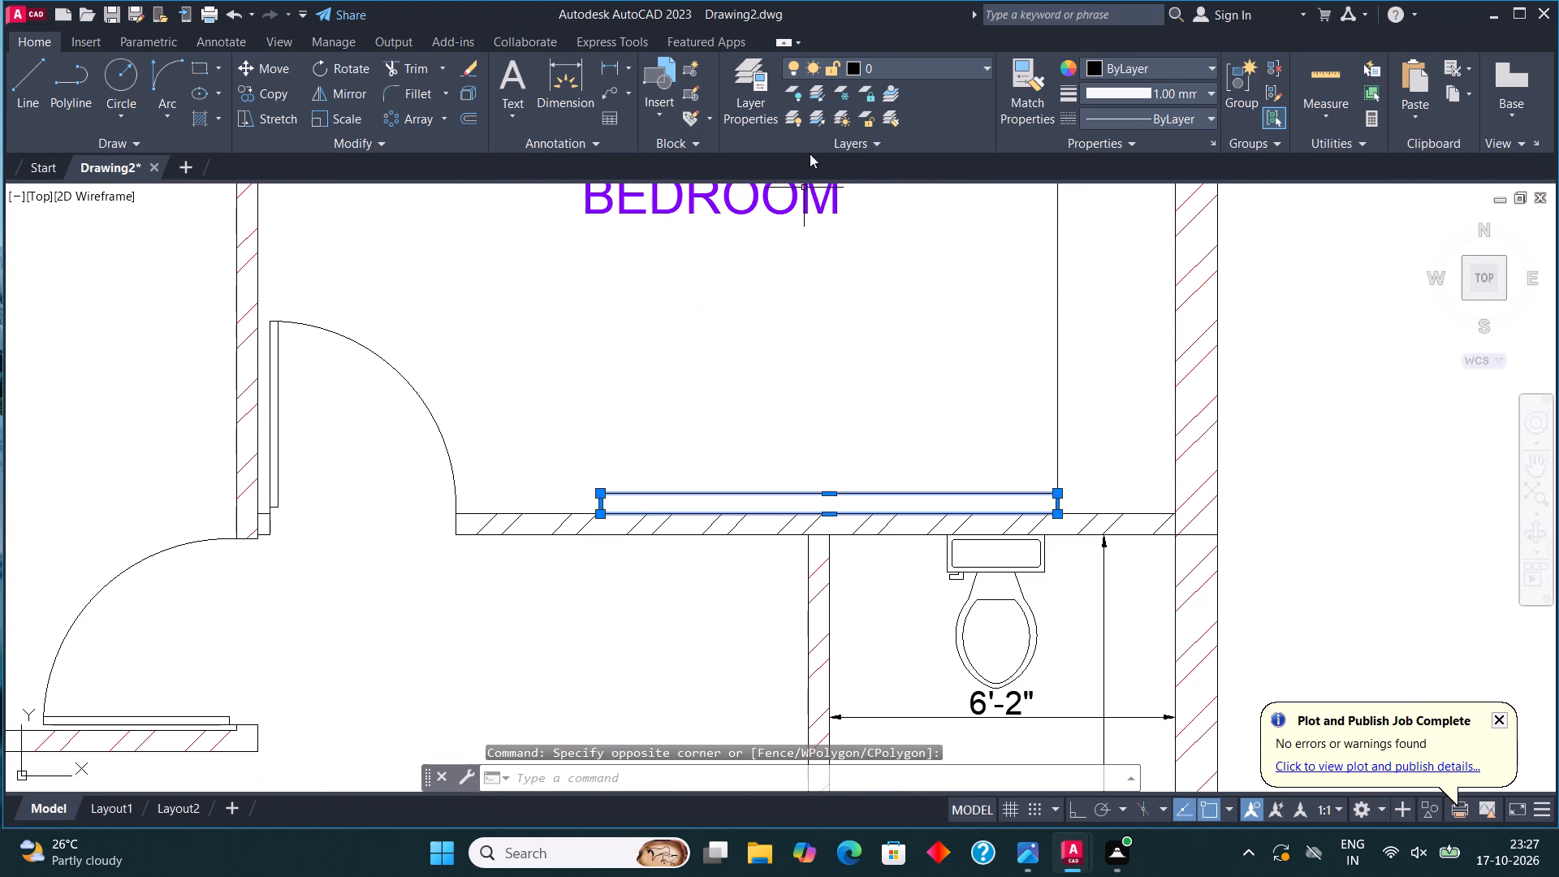
pyautogui.click(916, 63)
pyautogui.click(895, 189)
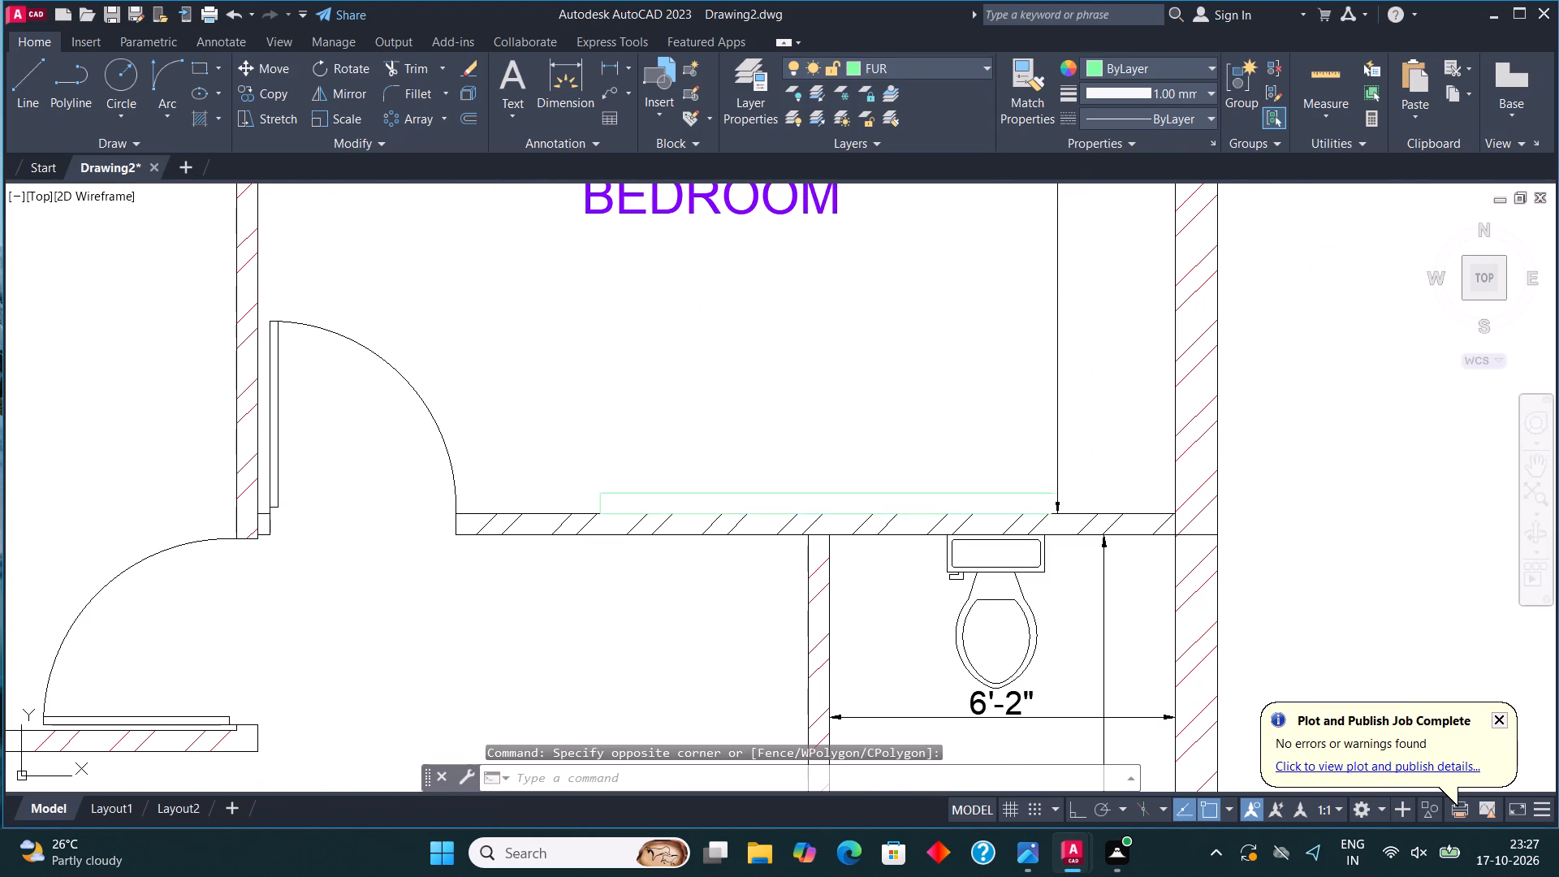
pyautogui.press('Escape')
# Set the color of the FUR layer to index color 144.
pyautogui.scroll(-3, 708, 343)
pyautogui.moveTo(697, 469); pyautogui.dragTo(749, 572, button='middle')
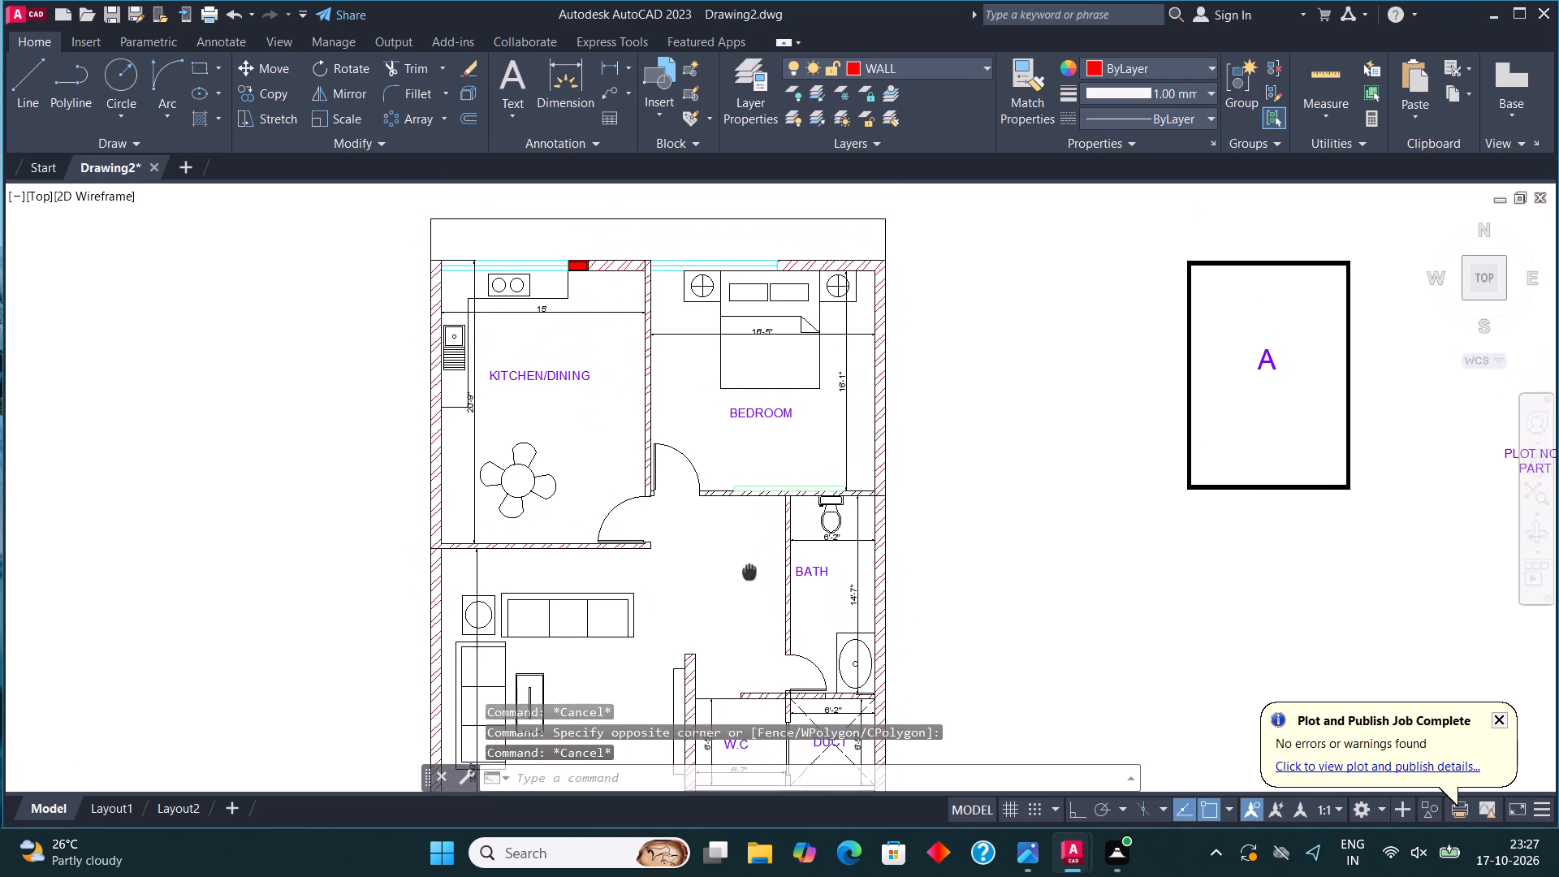
pyautogui.moveTo(749, 572); pyautogui.dragTo(747, 559, button='middle')
pyautogui.scroll(4, 774, 491)
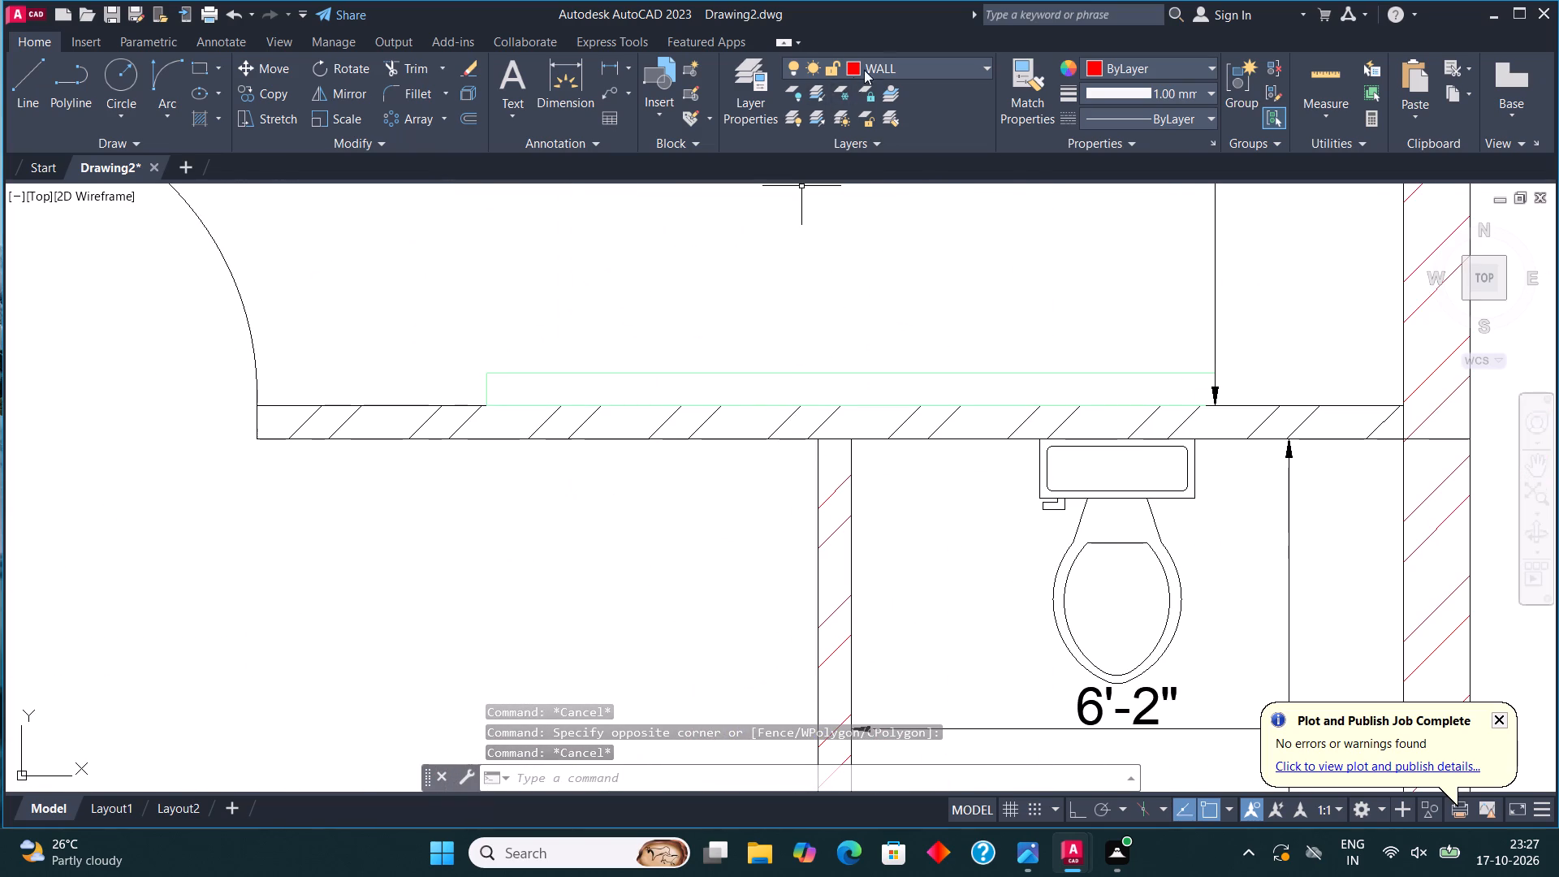
pyautogui.click(885, 60)
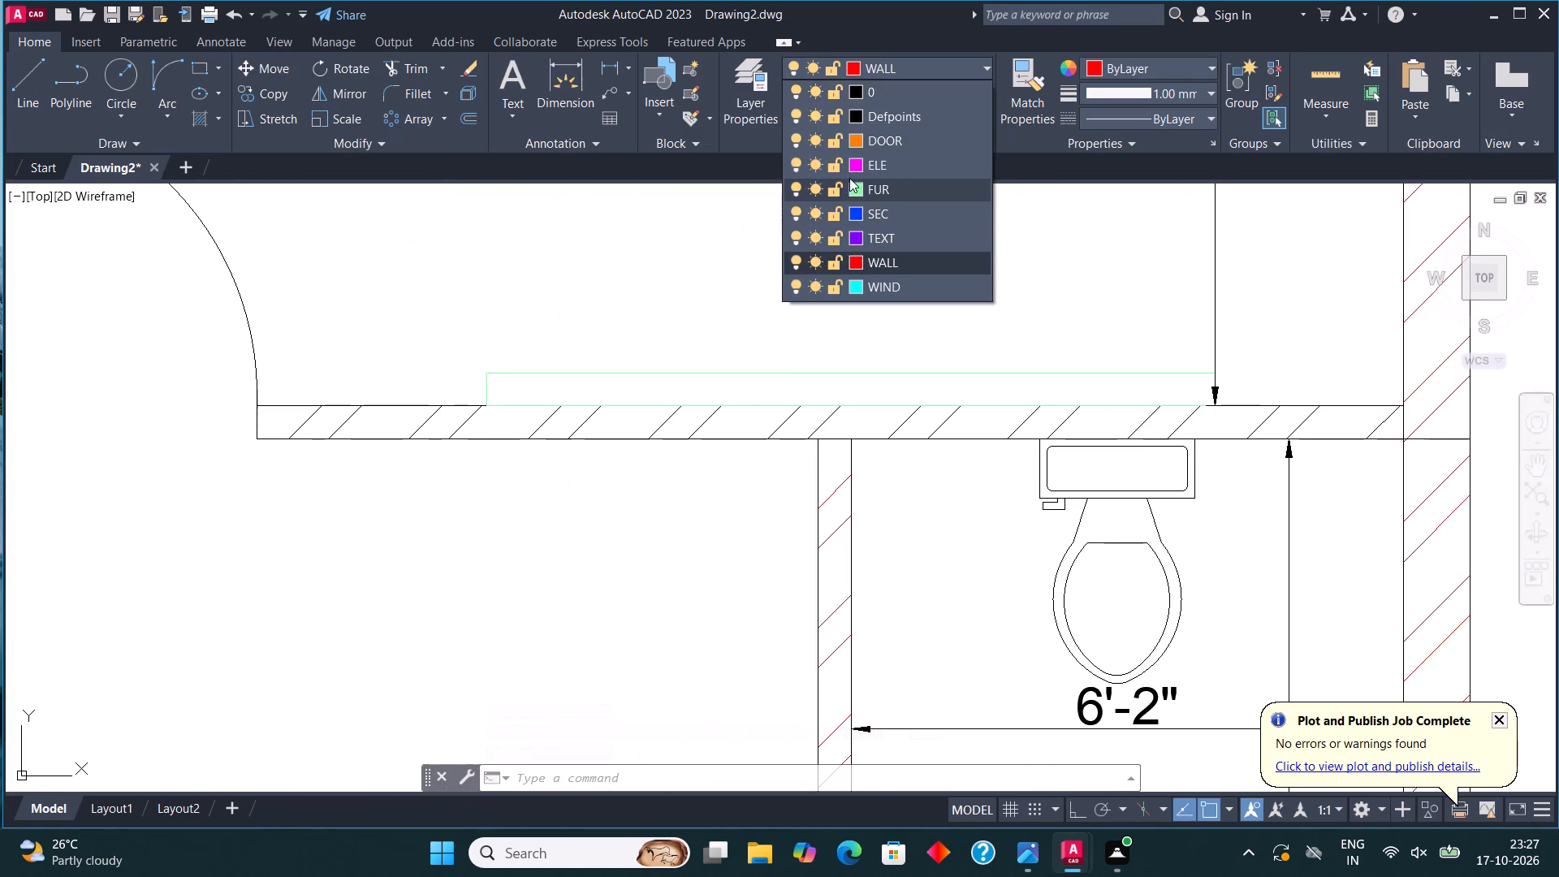
pyautogui.click(857, 188)
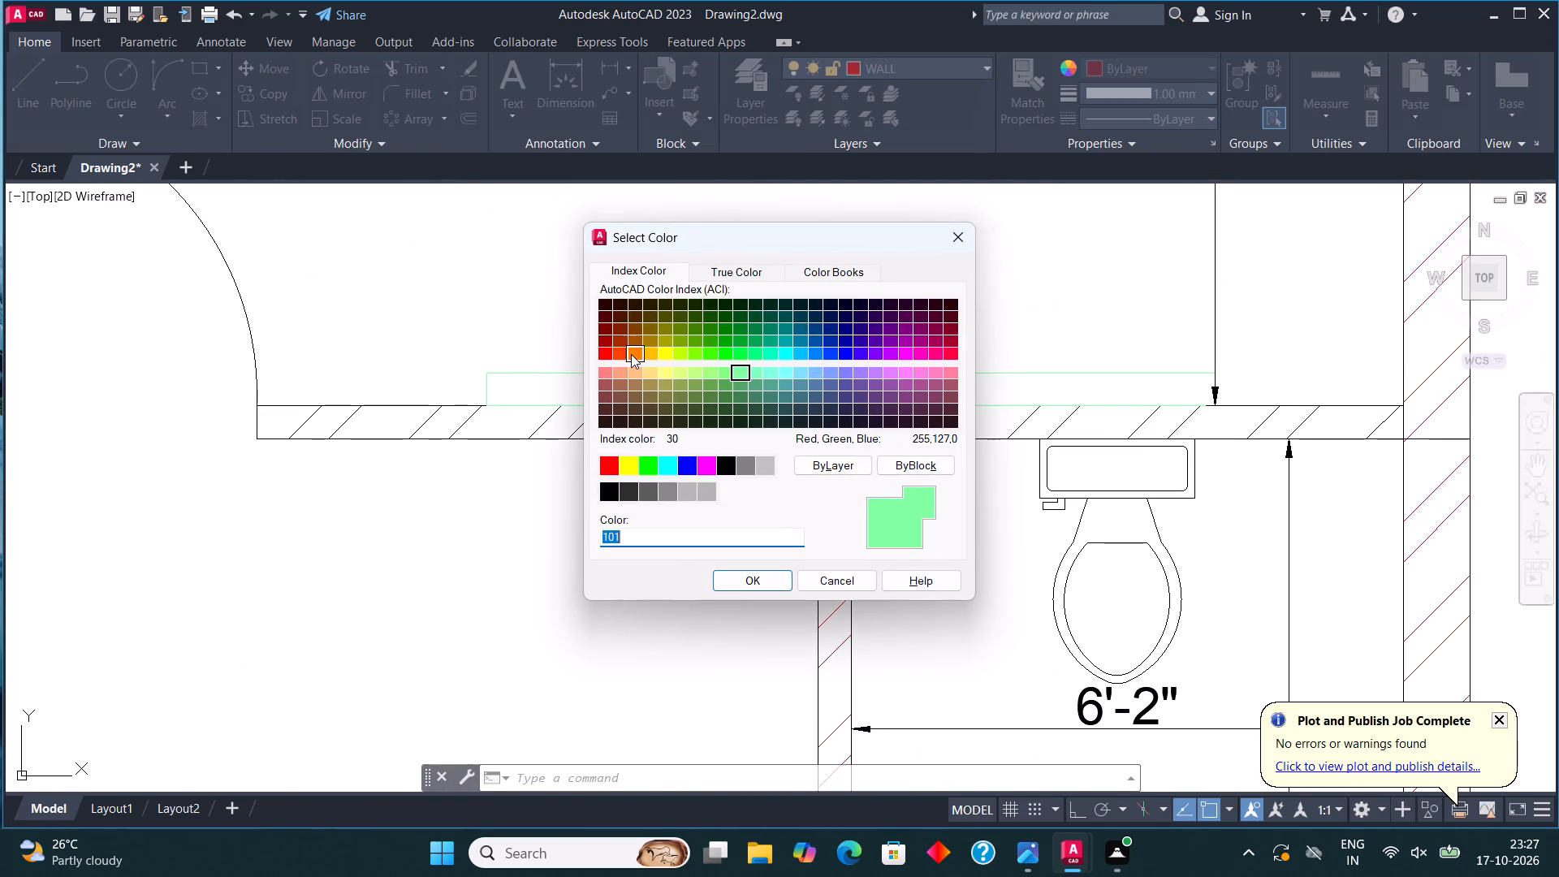
pyautogui.click(634, 351)
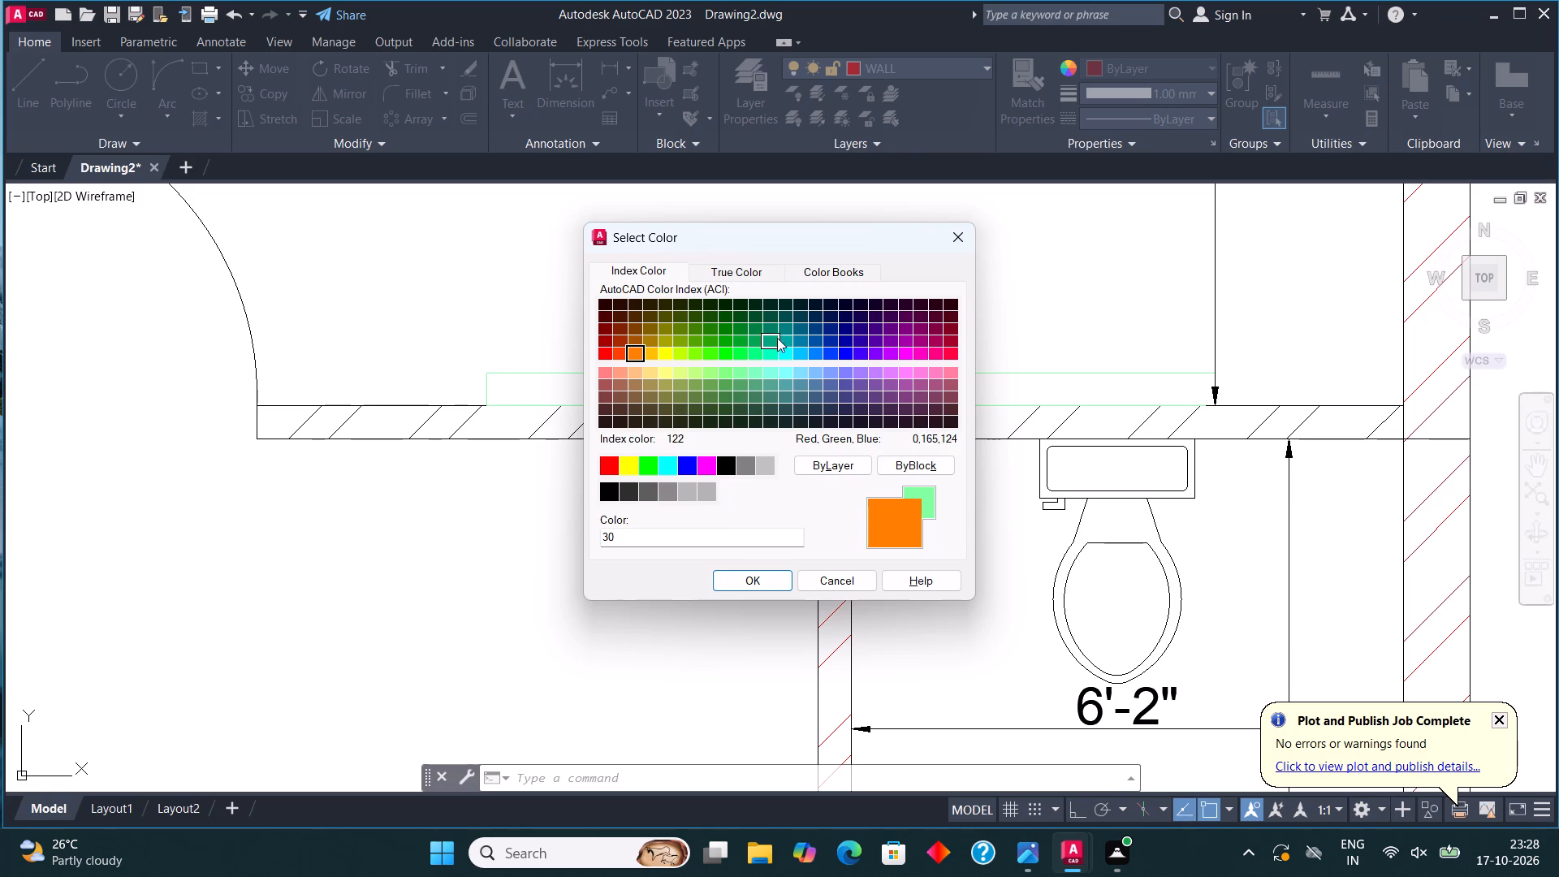
pyautogui.click(802, 325)
pyautogui.click(759, 575)
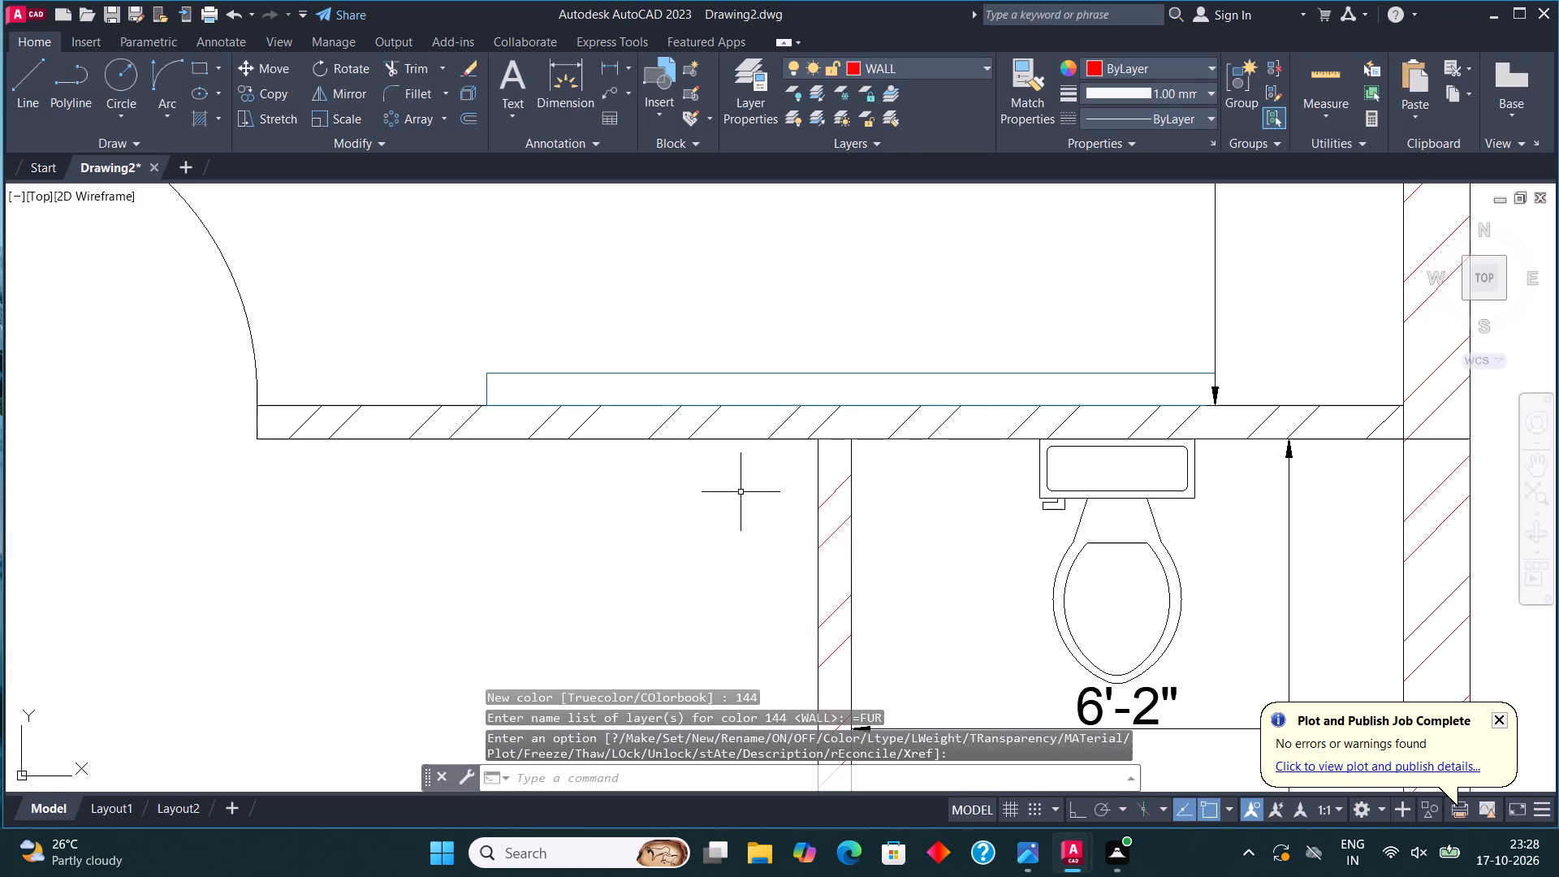
# Select all door blocks similar to the kitchen door and assign them to the DOOR layer.
pyautogui.scroll(-5, 866, 253)
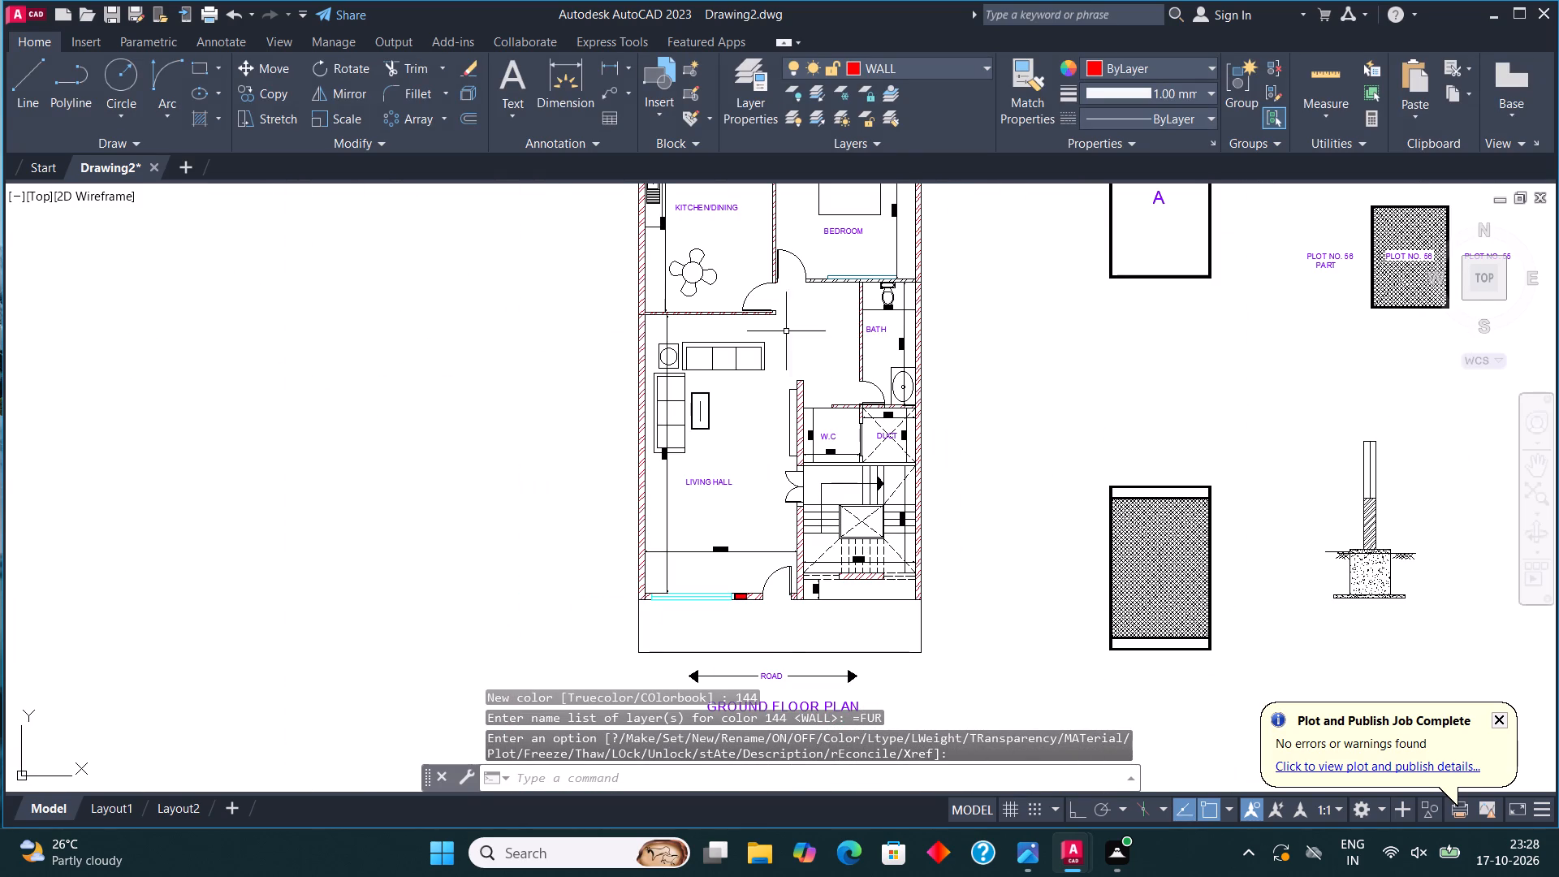
pyautogui.scroll(3, 801, 462)
pyautogui.scroll(-3, 788, 483)
pyautogui.moveTo(765, 586); pyautogui.dragTo(761, 525, button='middle')
pyautogui.moveTo(626, 369); pyautogui.dragTo(640, 509, button='middle')
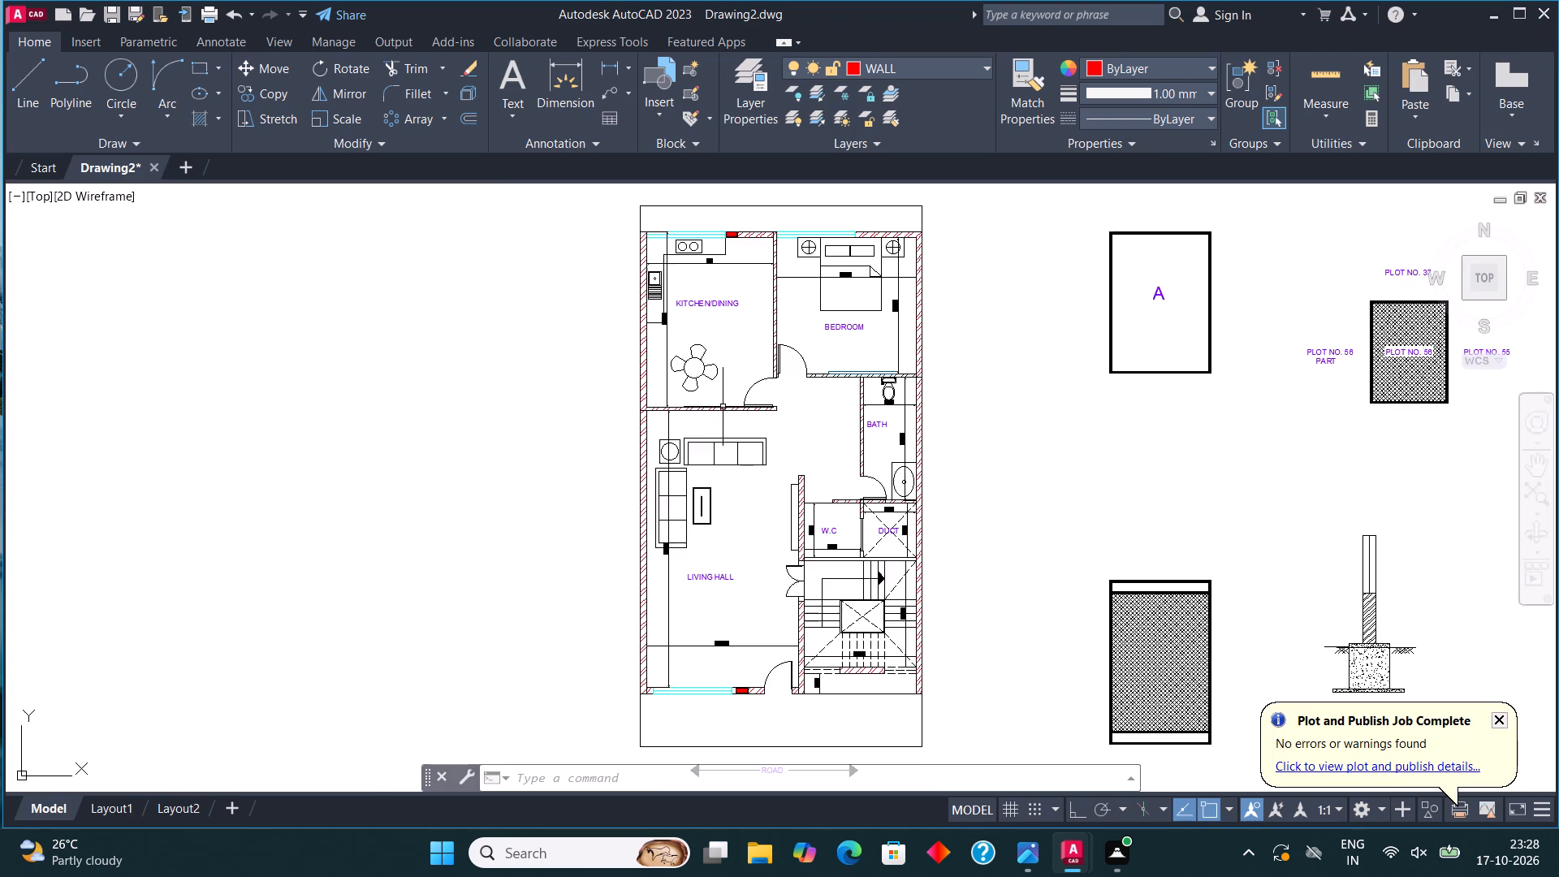
pyautogui.scroll(3, 724, 398)
pyautogui.click(836, 344)
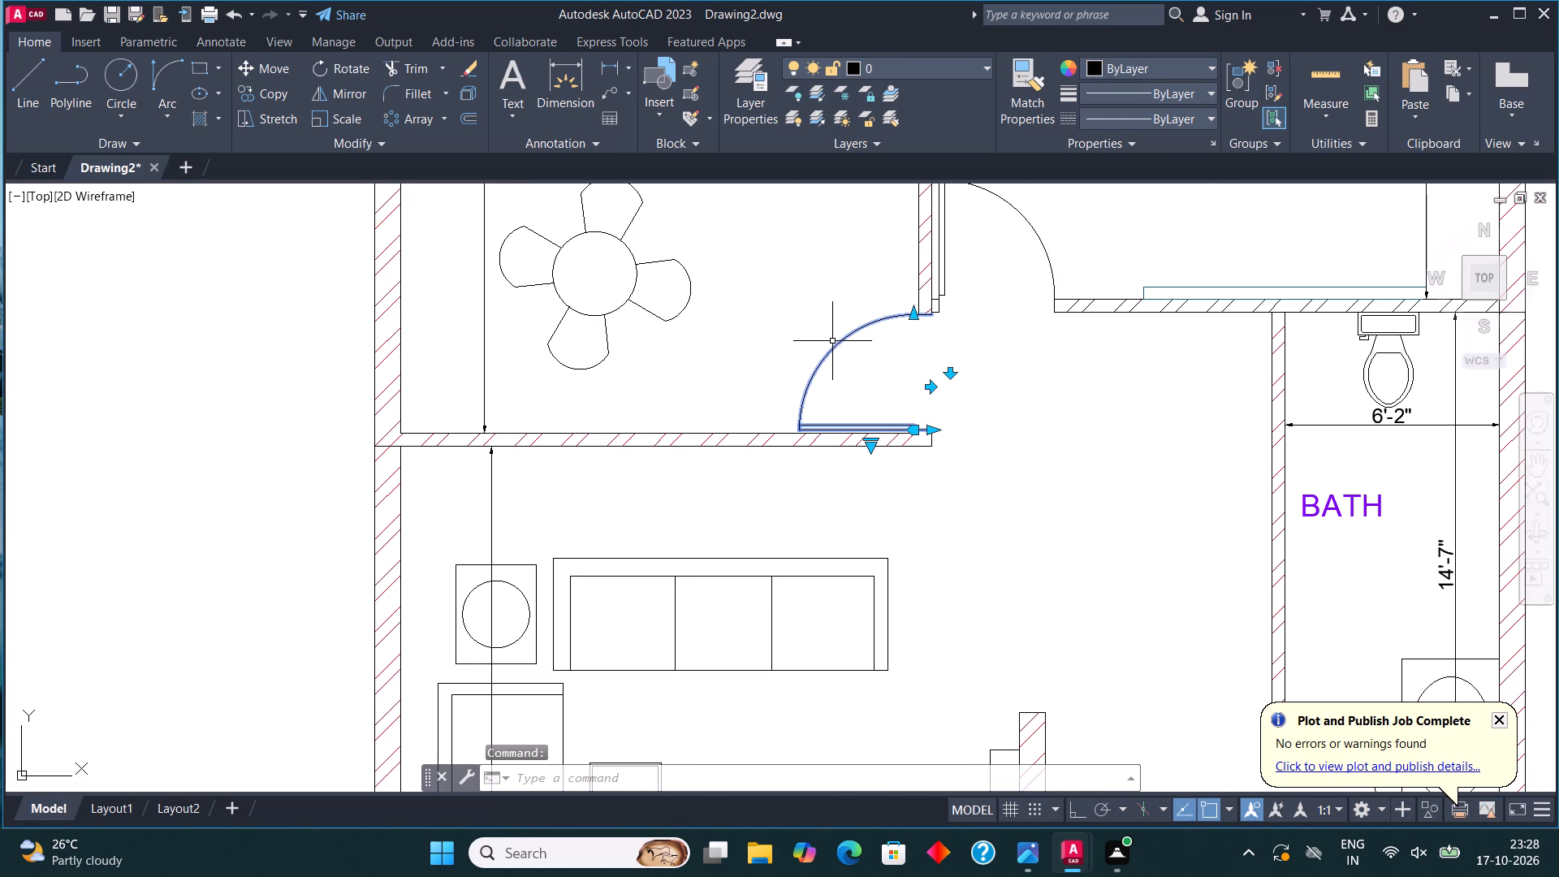
pyautogui.rightClick(832, 341)
pyautogui.click(922, 630)
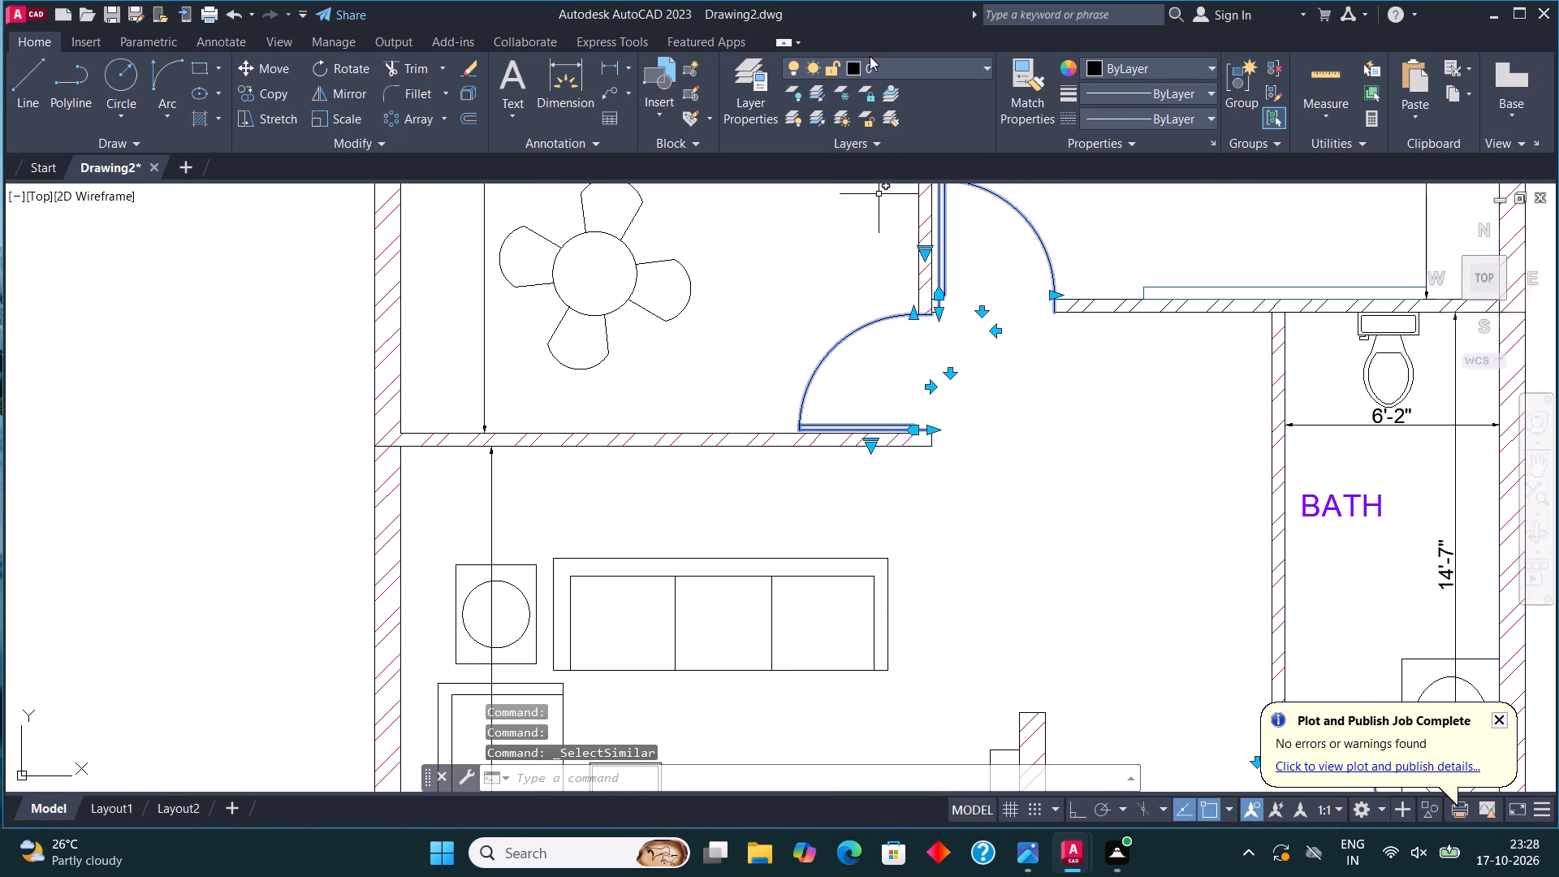
pyautogui.click(878, 58)
pyautogui.click(884, 136)
pyautogui.press('Escape')
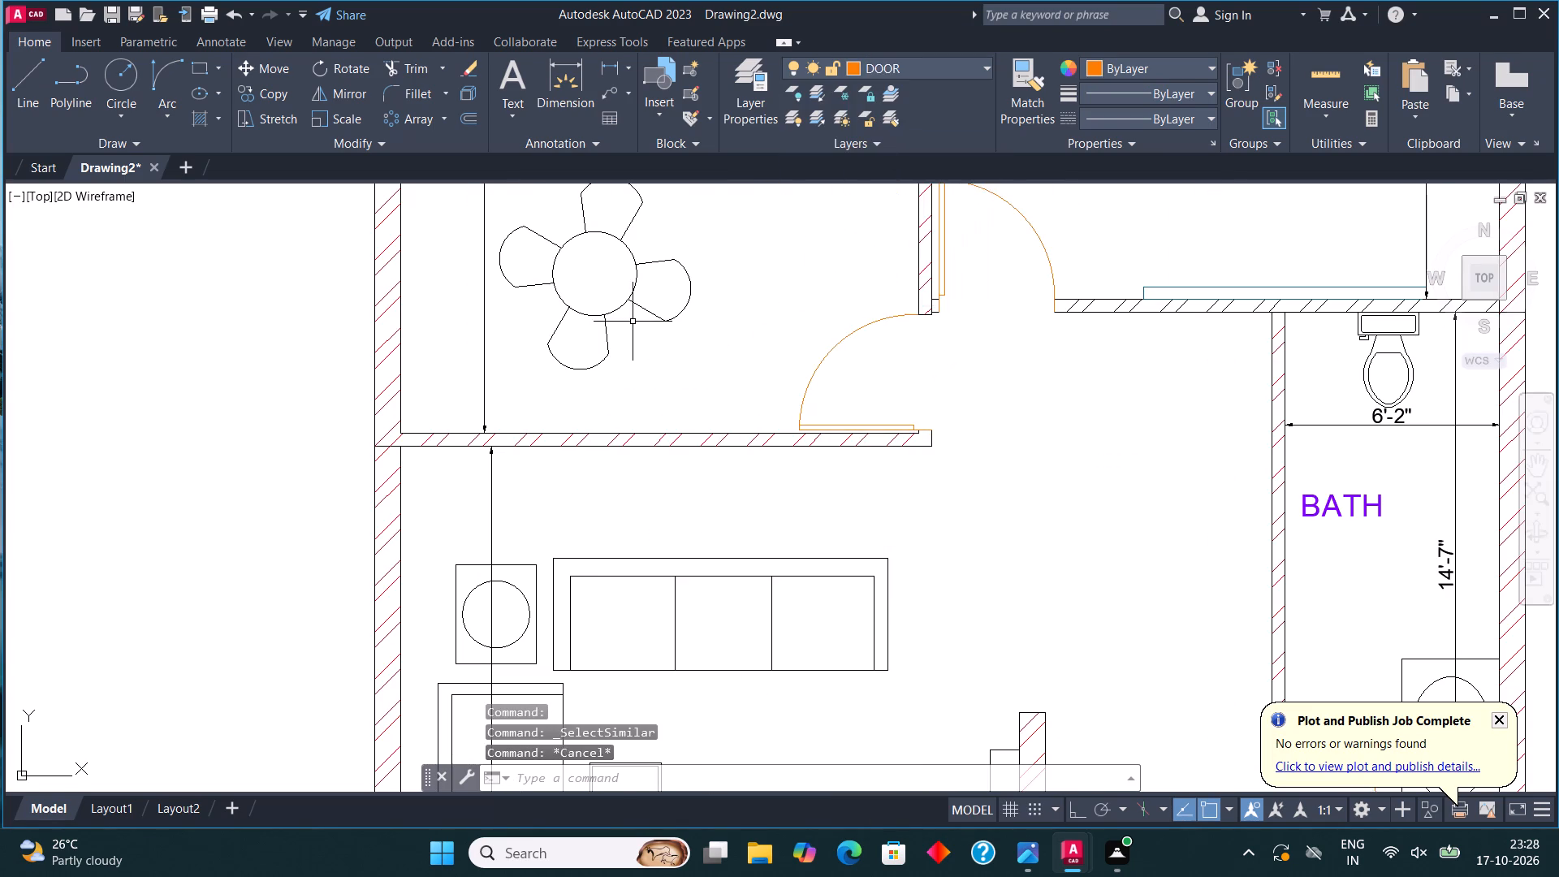
# Assign the living hall's two sofas, round side table and center table to the FUR layer.
pyautogui.scroll(-3, 633, 322)
pyautogui.scroll(2, 674, 417)
pyautogui.click(749, 420)
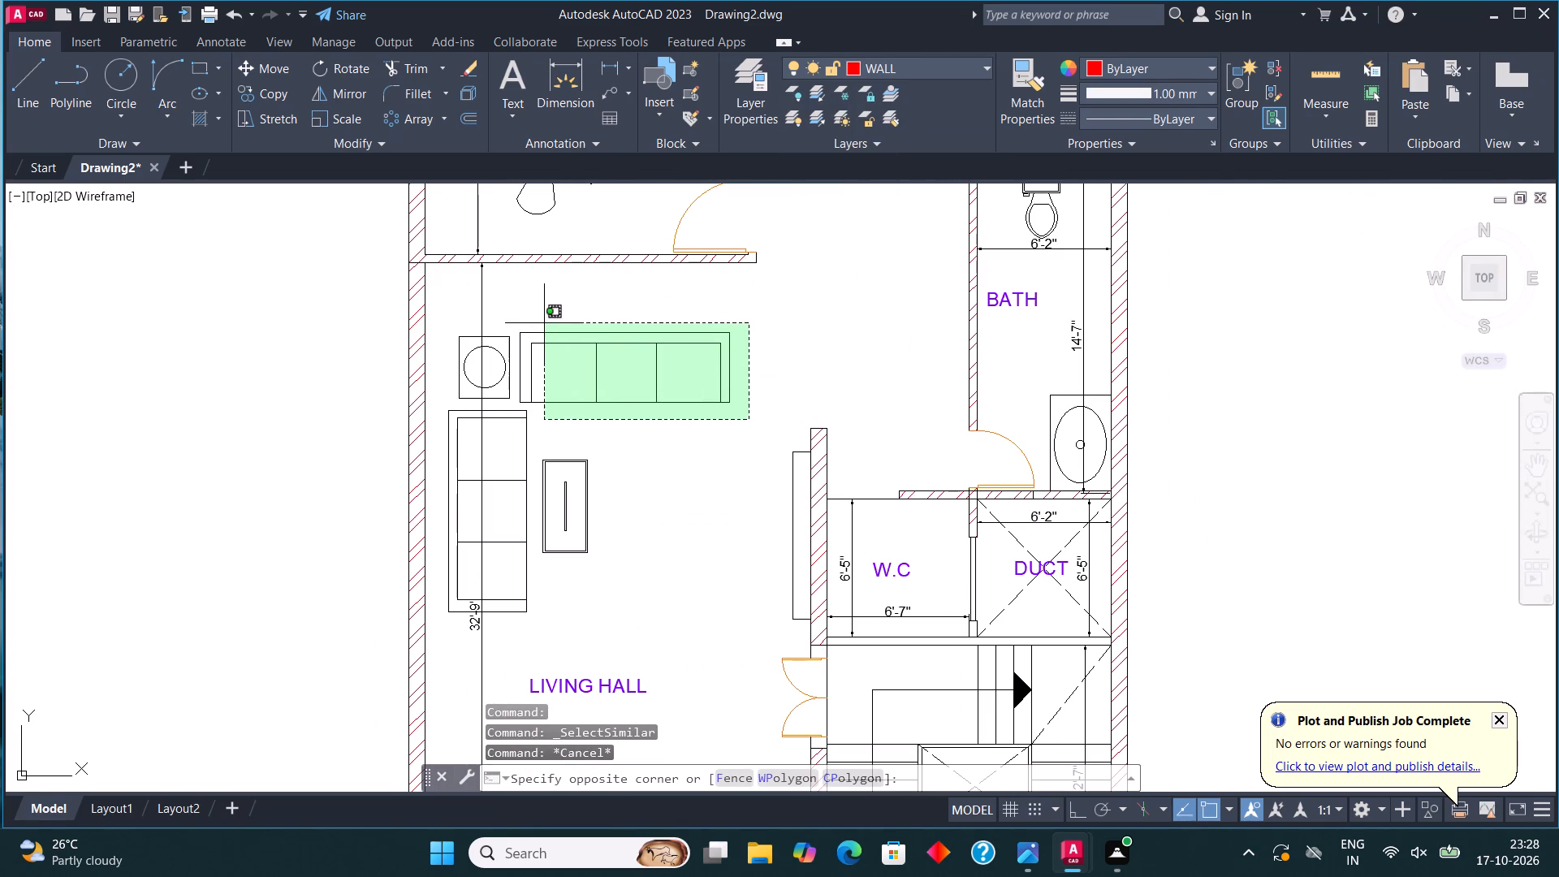
pyautogui.click(504, 320)
pyautogui.scroll(4, 457, 333)
pyautogui.scroll(-1, 490, 339)
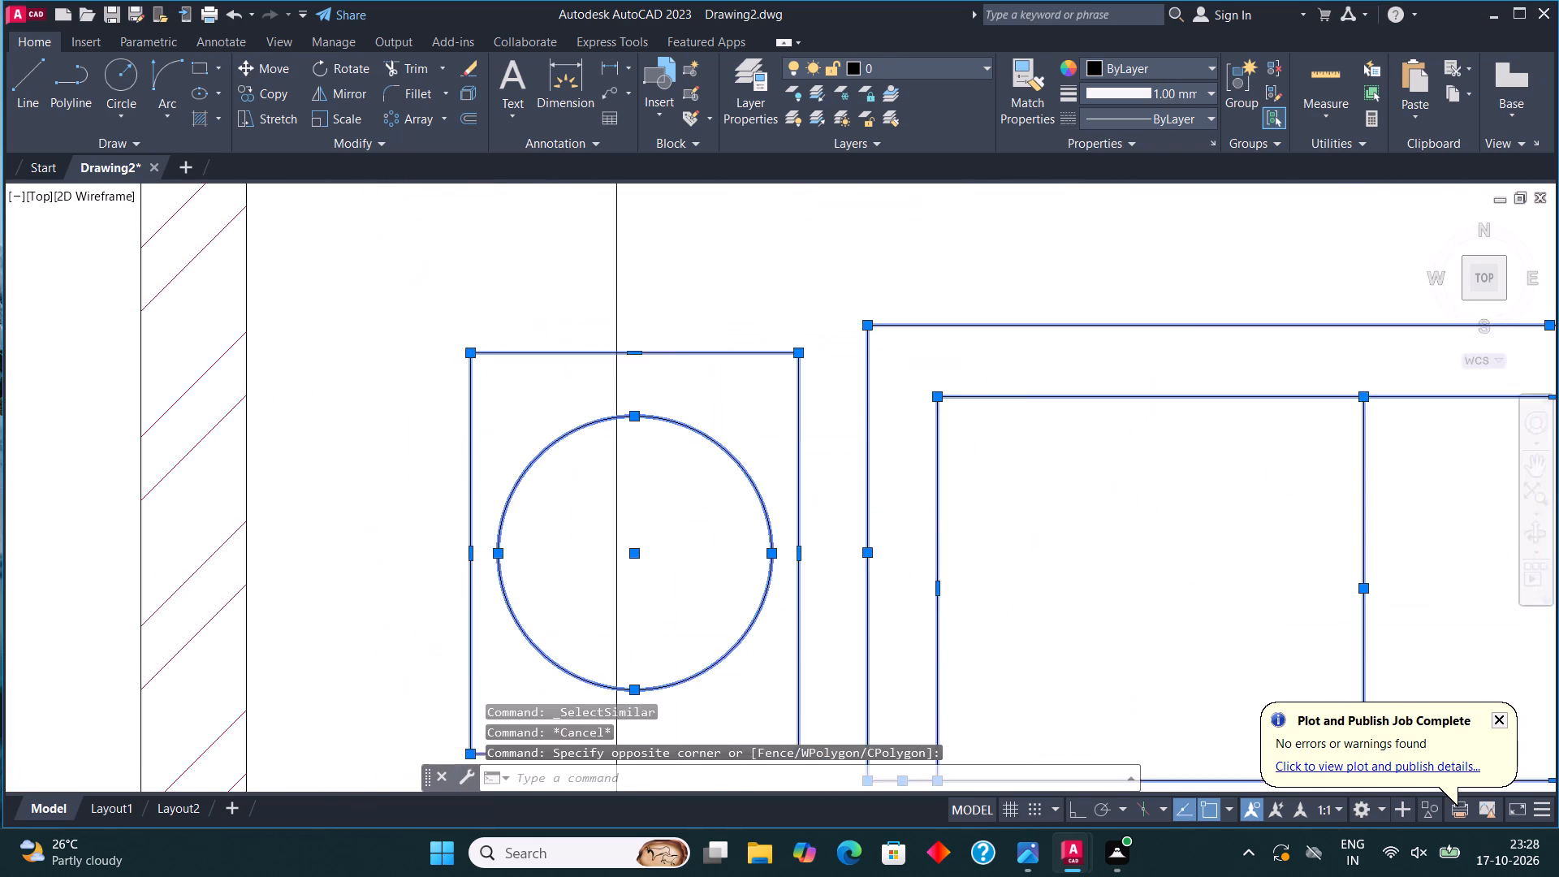
pyautogui.scroll(-3, 498, 339)
pyautogui.moveTo(615, 642); pyautogui.dragTo(614, 634)
pyautogui.click(592, 438)
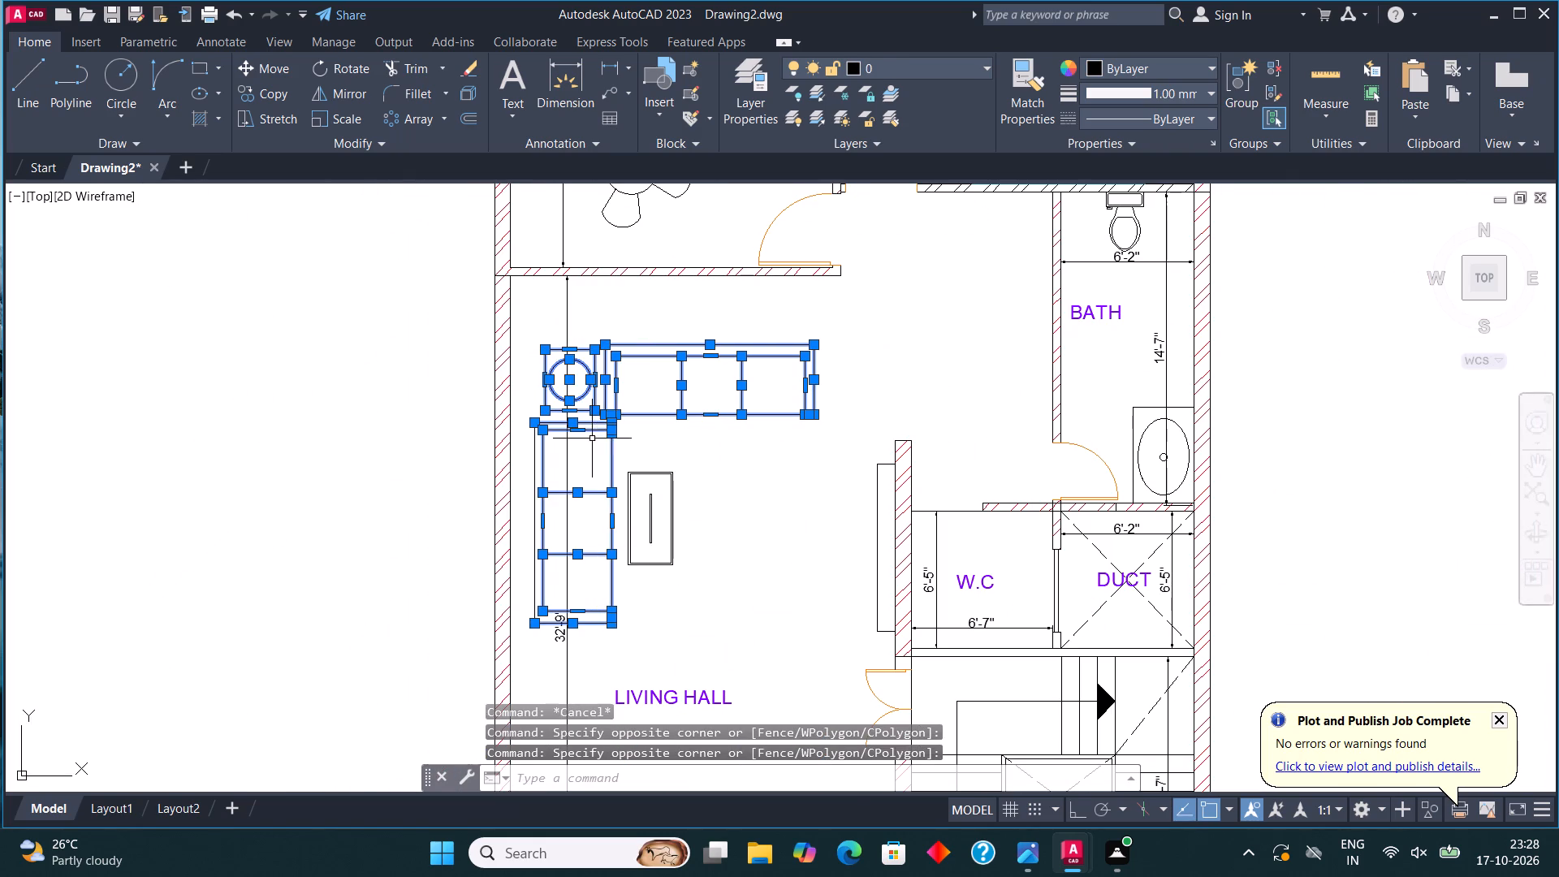
pyautogui.click(665, 577)
pyautogui.click(622, 430)
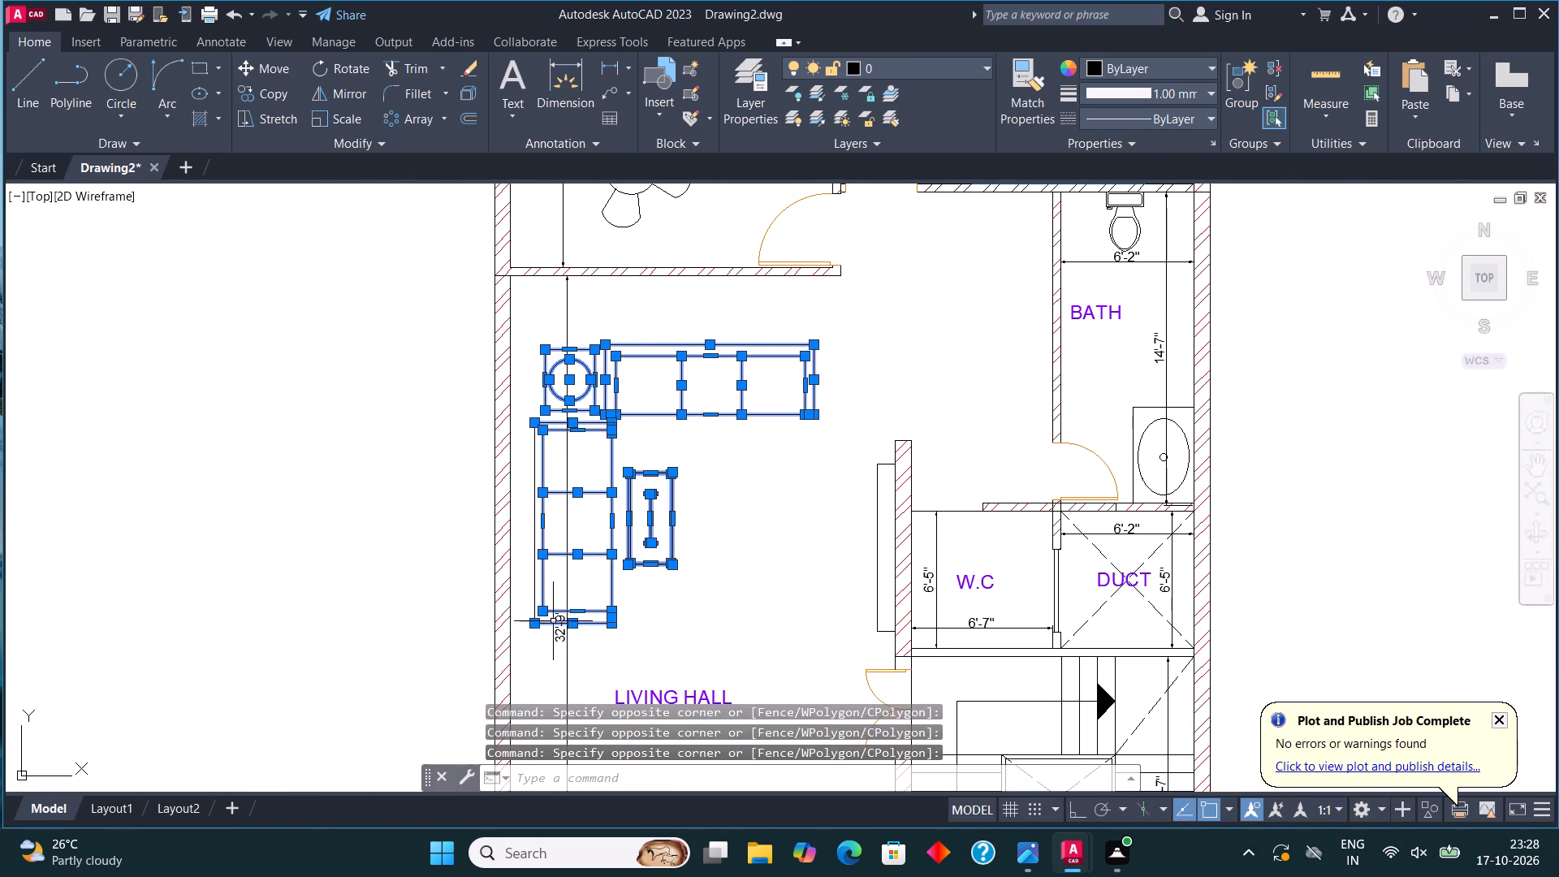
pyautogui.click(551, 638)
pyautogui.click(526, 401)
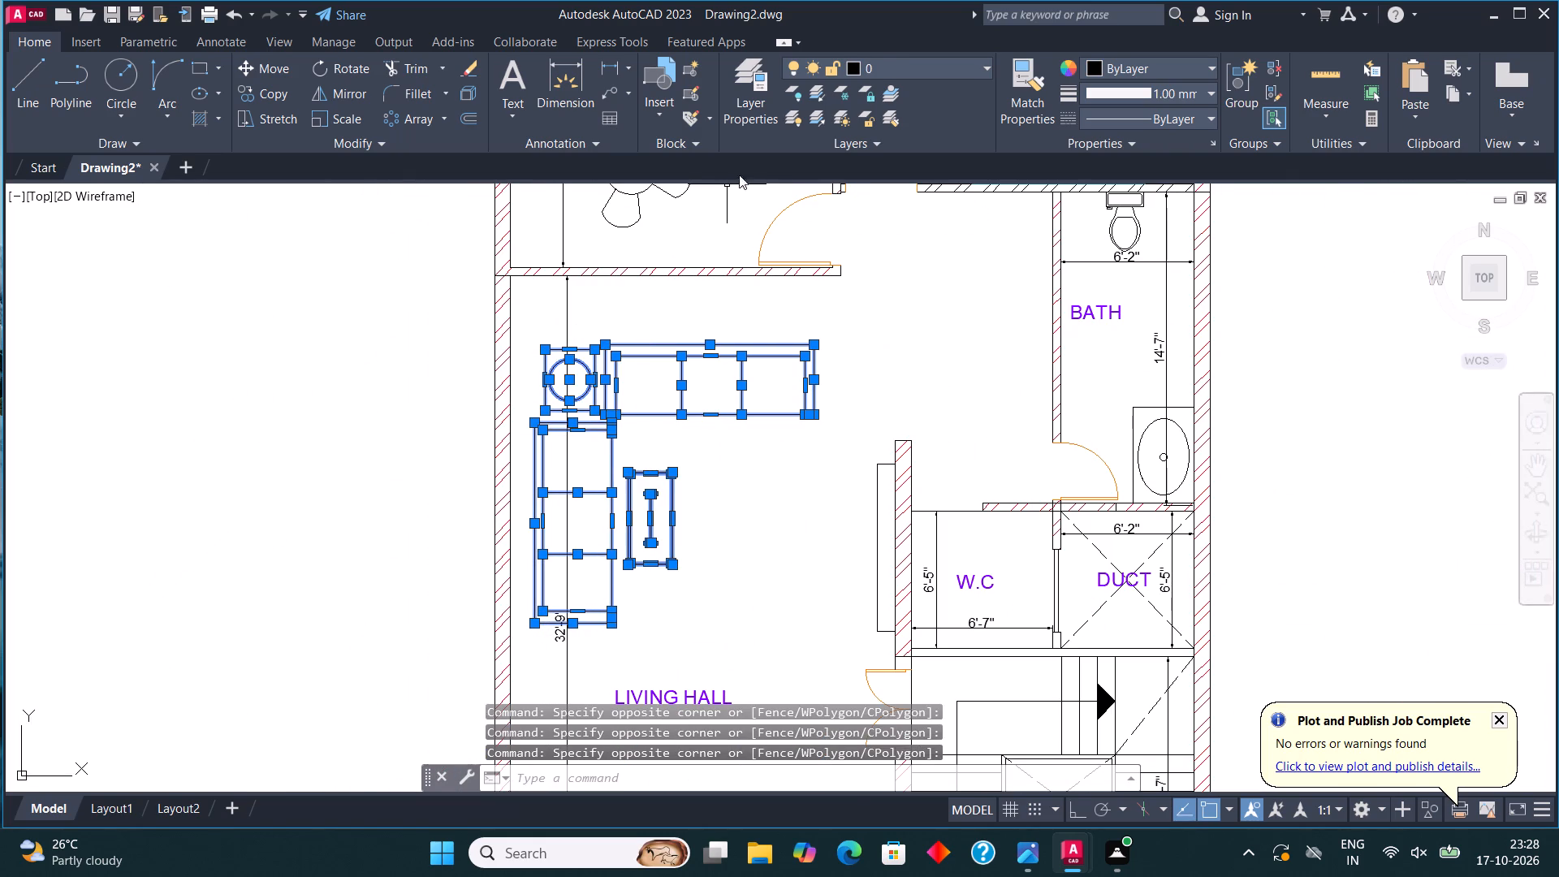
pyautogui.click(896, 78)
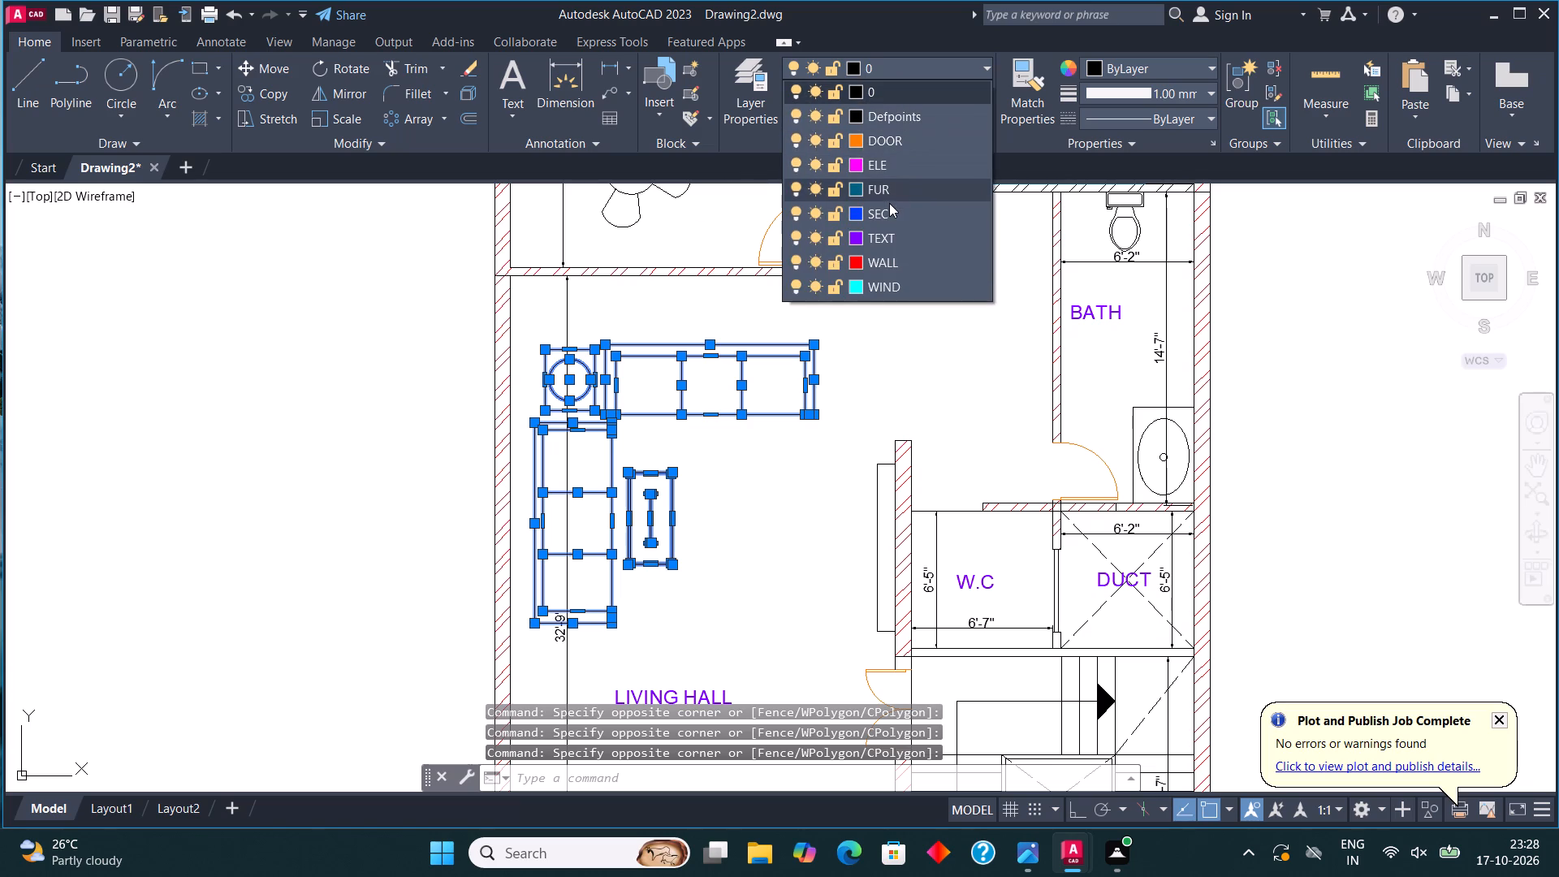
pyautogui.click(886, 188)
pyautogui.press('Escape')
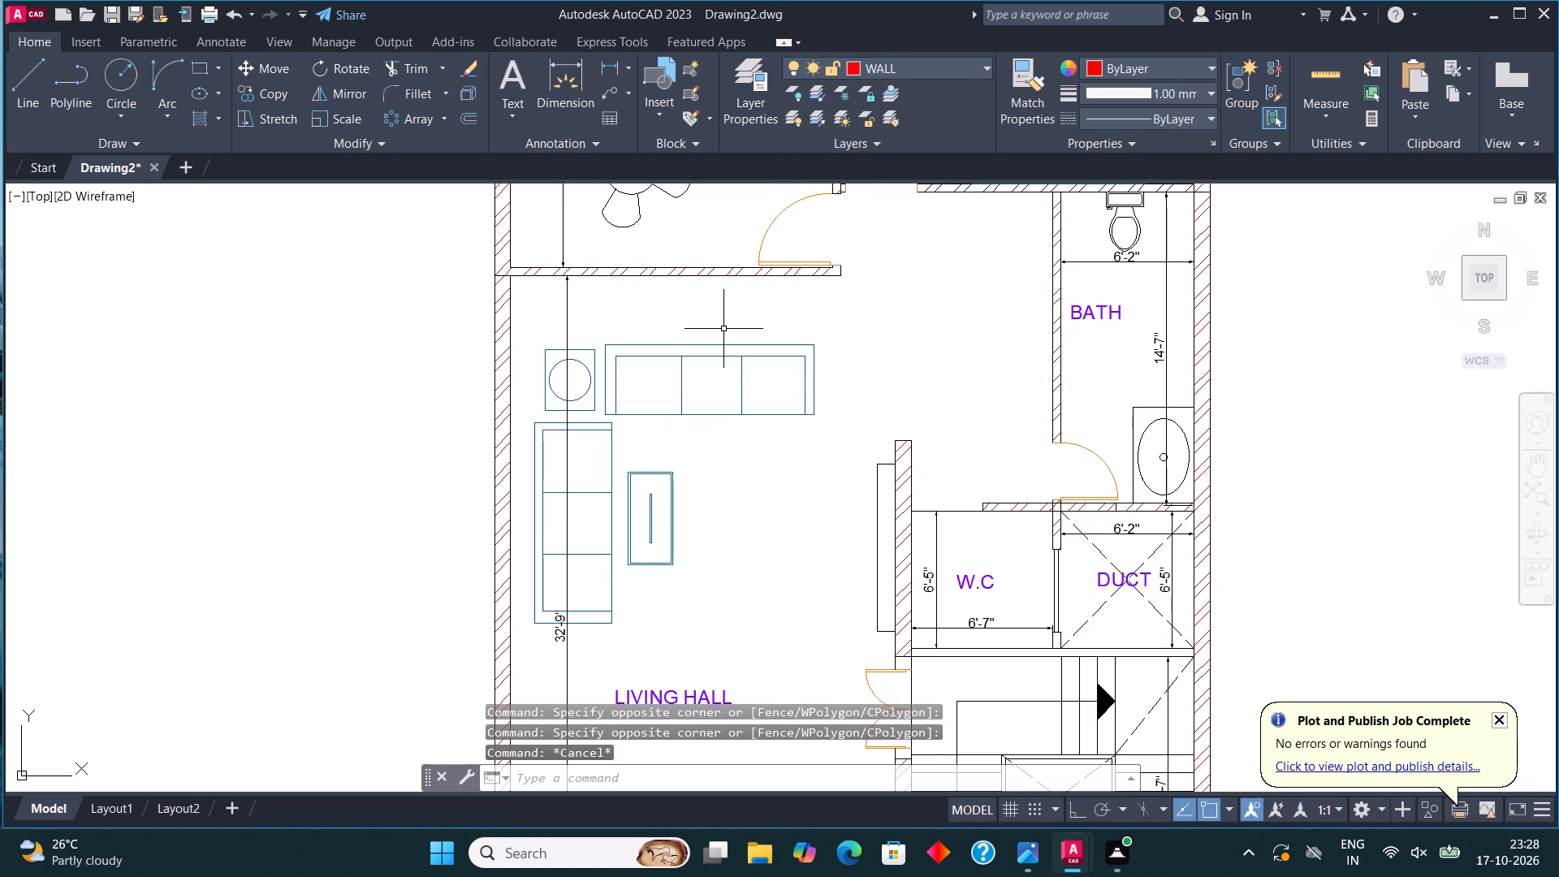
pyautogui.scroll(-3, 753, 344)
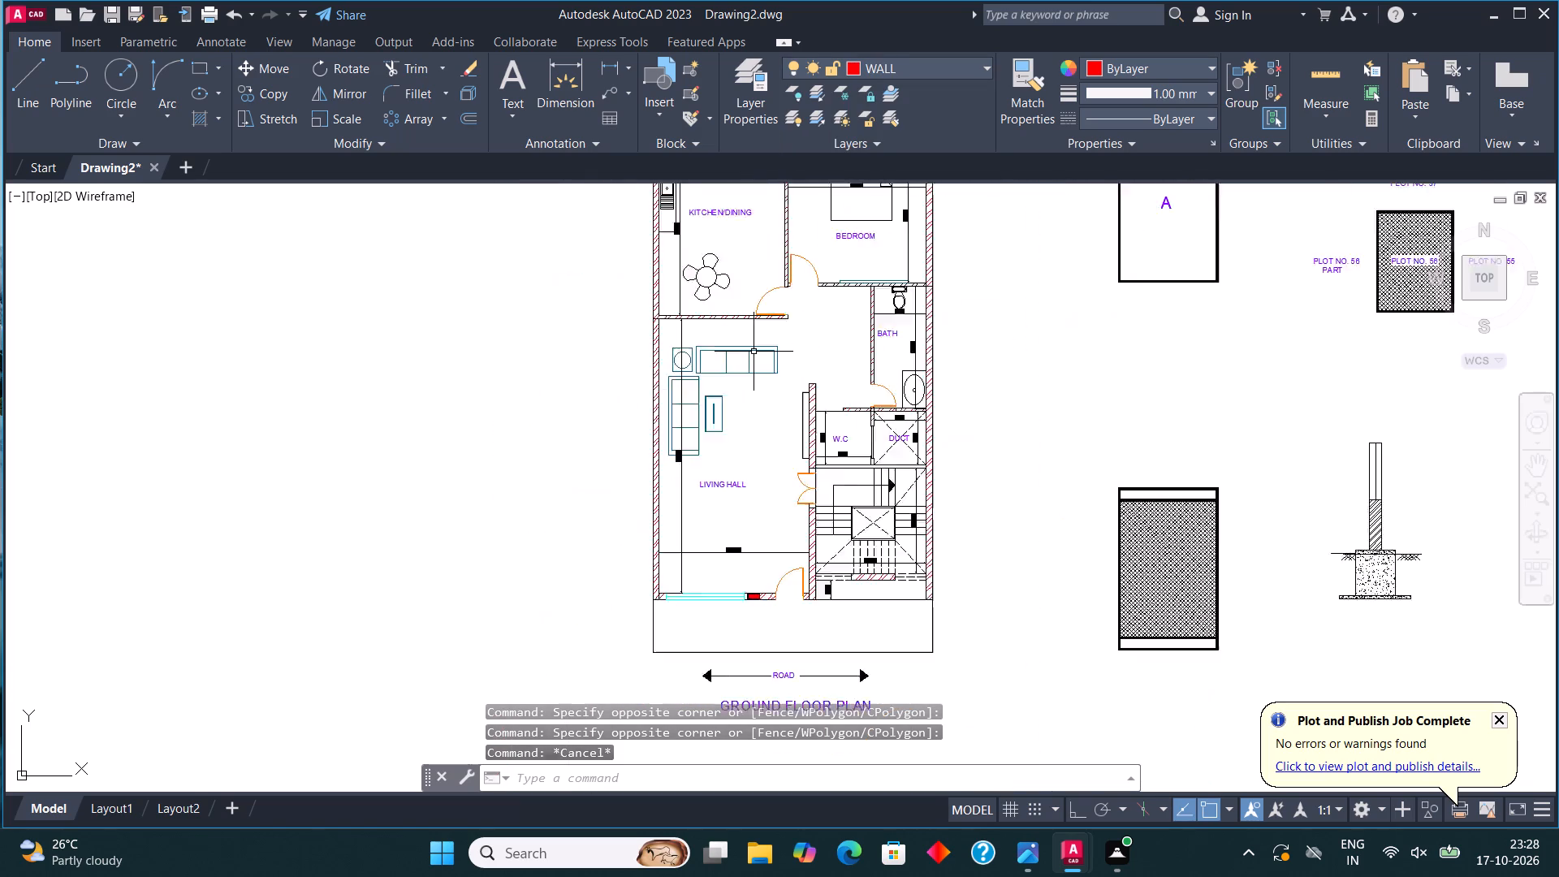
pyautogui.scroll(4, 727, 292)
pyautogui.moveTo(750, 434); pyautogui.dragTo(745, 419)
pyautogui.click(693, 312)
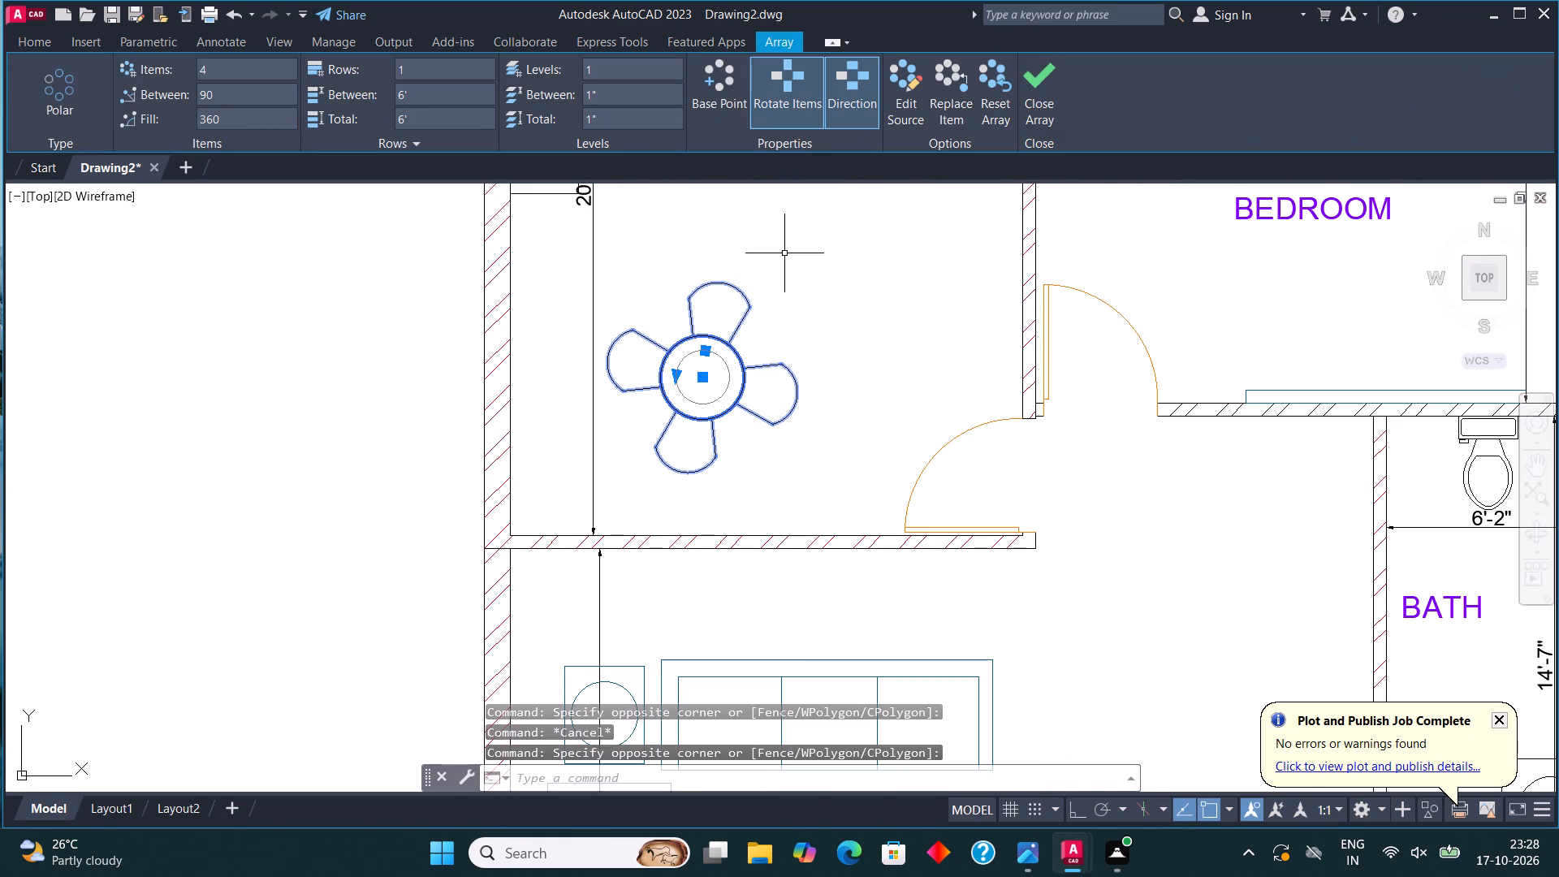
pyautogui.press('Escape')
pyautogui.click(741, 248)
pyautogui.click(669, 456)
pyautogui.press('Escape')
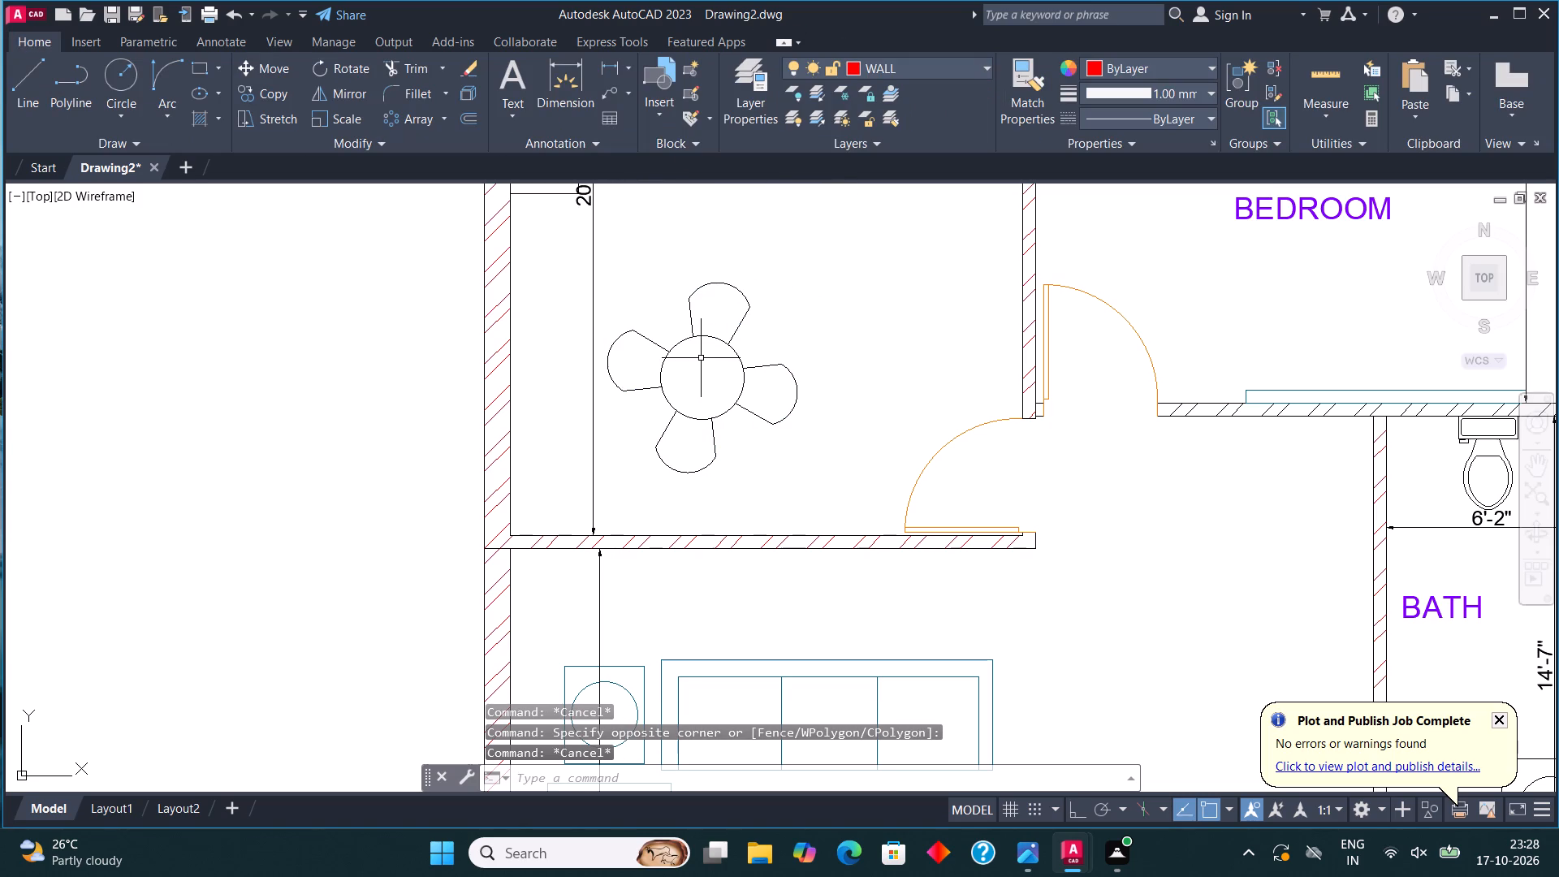
# Copy the BEDROOM label onto the dining table set in the kitchen/dining room.
pyautogui.click(1311, 212)
pyautogui.click(284, 93)
pyautogui.click(1337, 215)
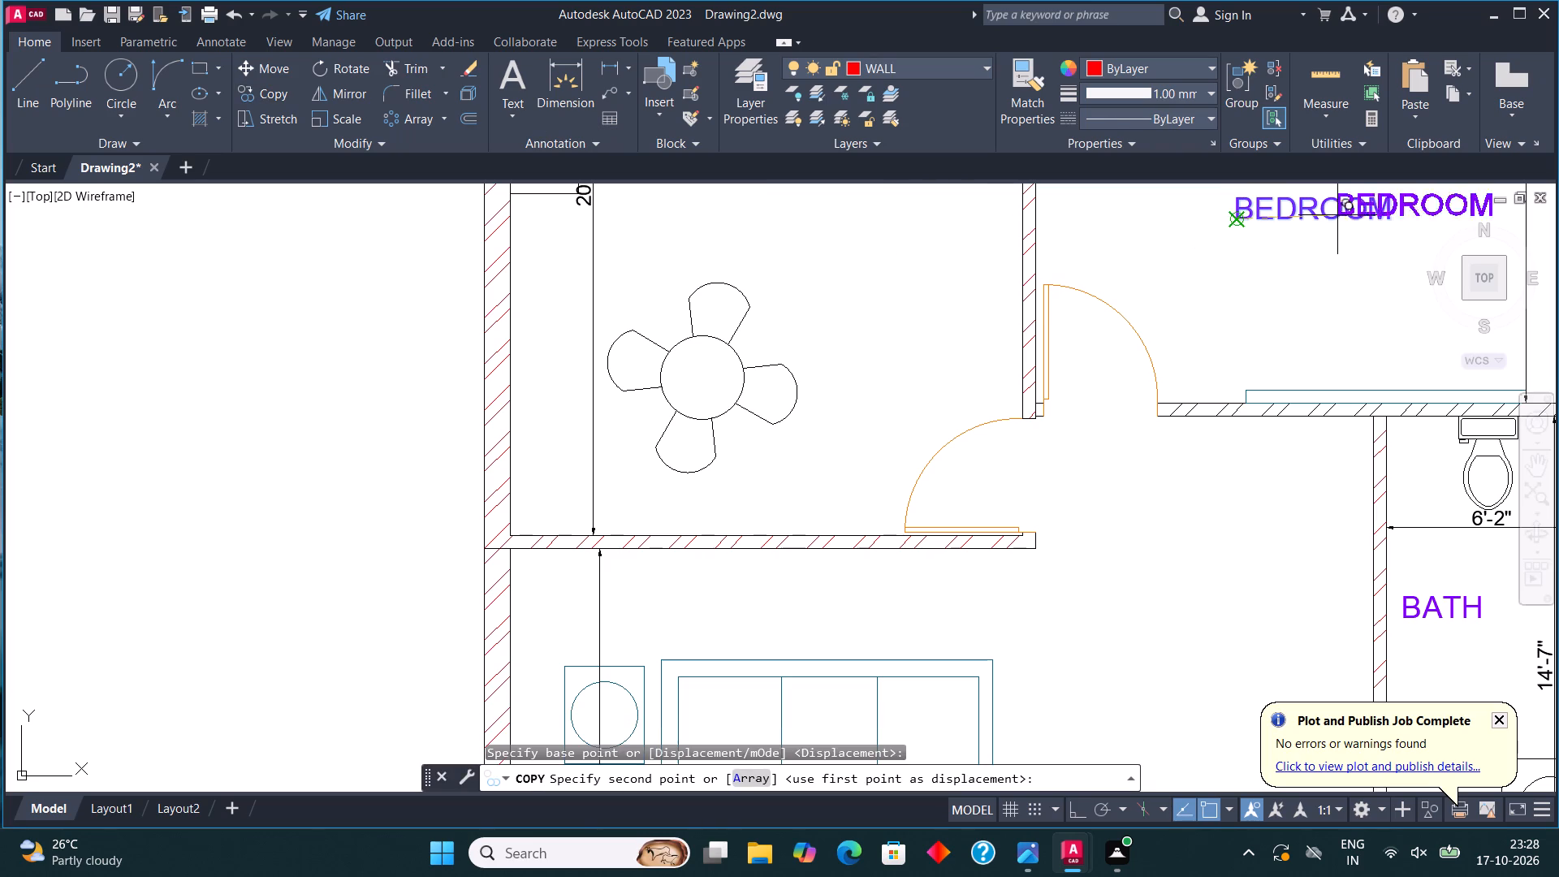
pyautogui.click(651, 378)
pyautogui.press('Escape')
# Assign the dining table and chairs, together with the copied BEDROOM label, to the FUR layer.
pyautogui.click(657, 264)
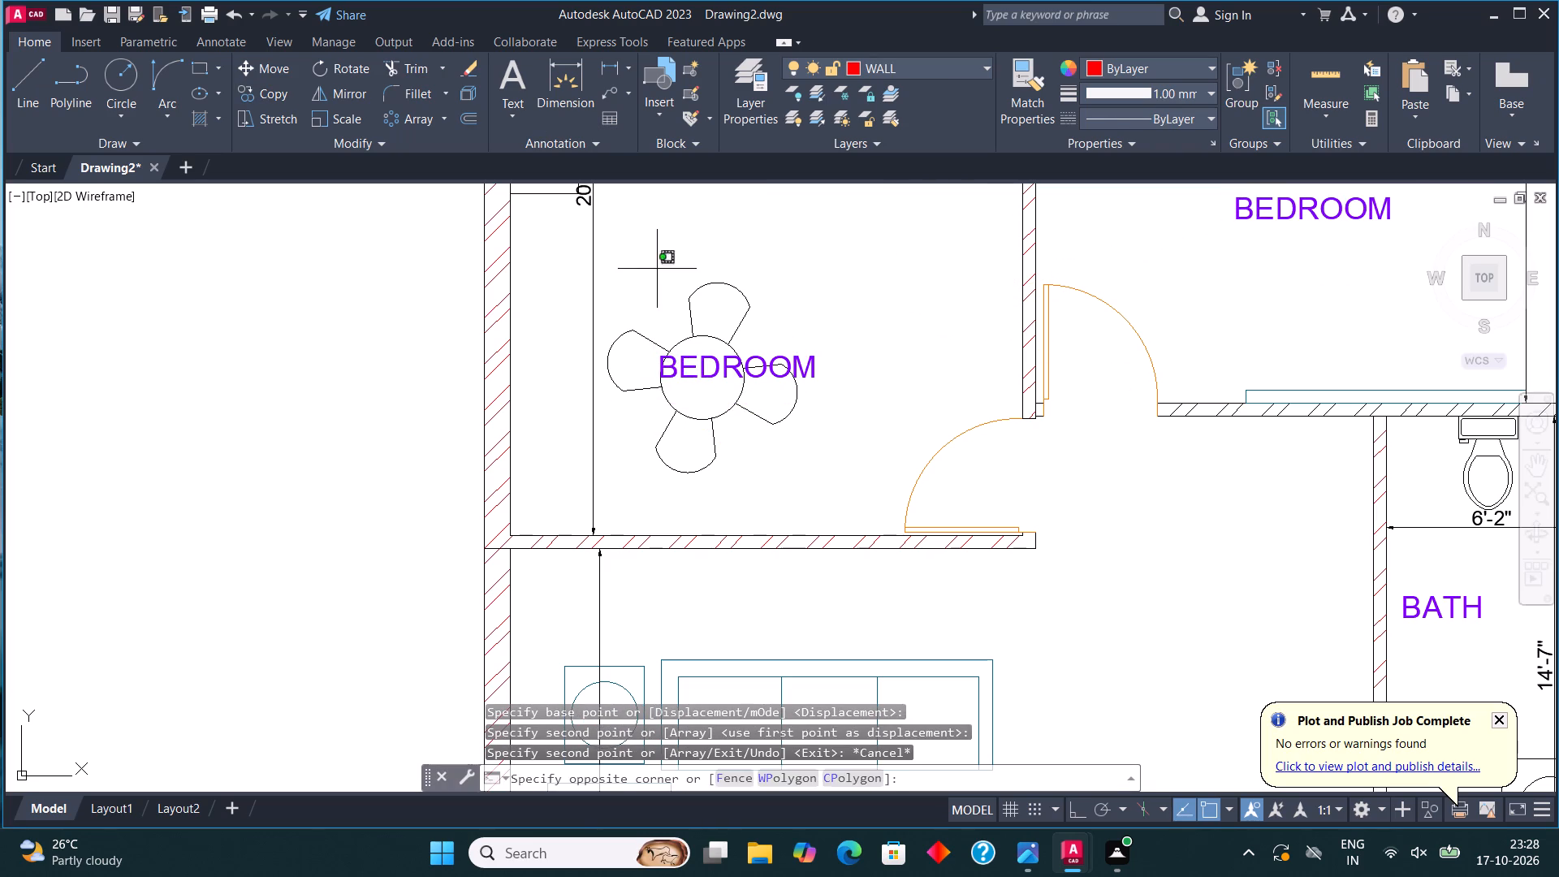
pyautogui.click(757, 438)
pyautogui.moveTo(786, 512); pyautogui.dragTo(775, 464)
pyautogui.click(698, 297)
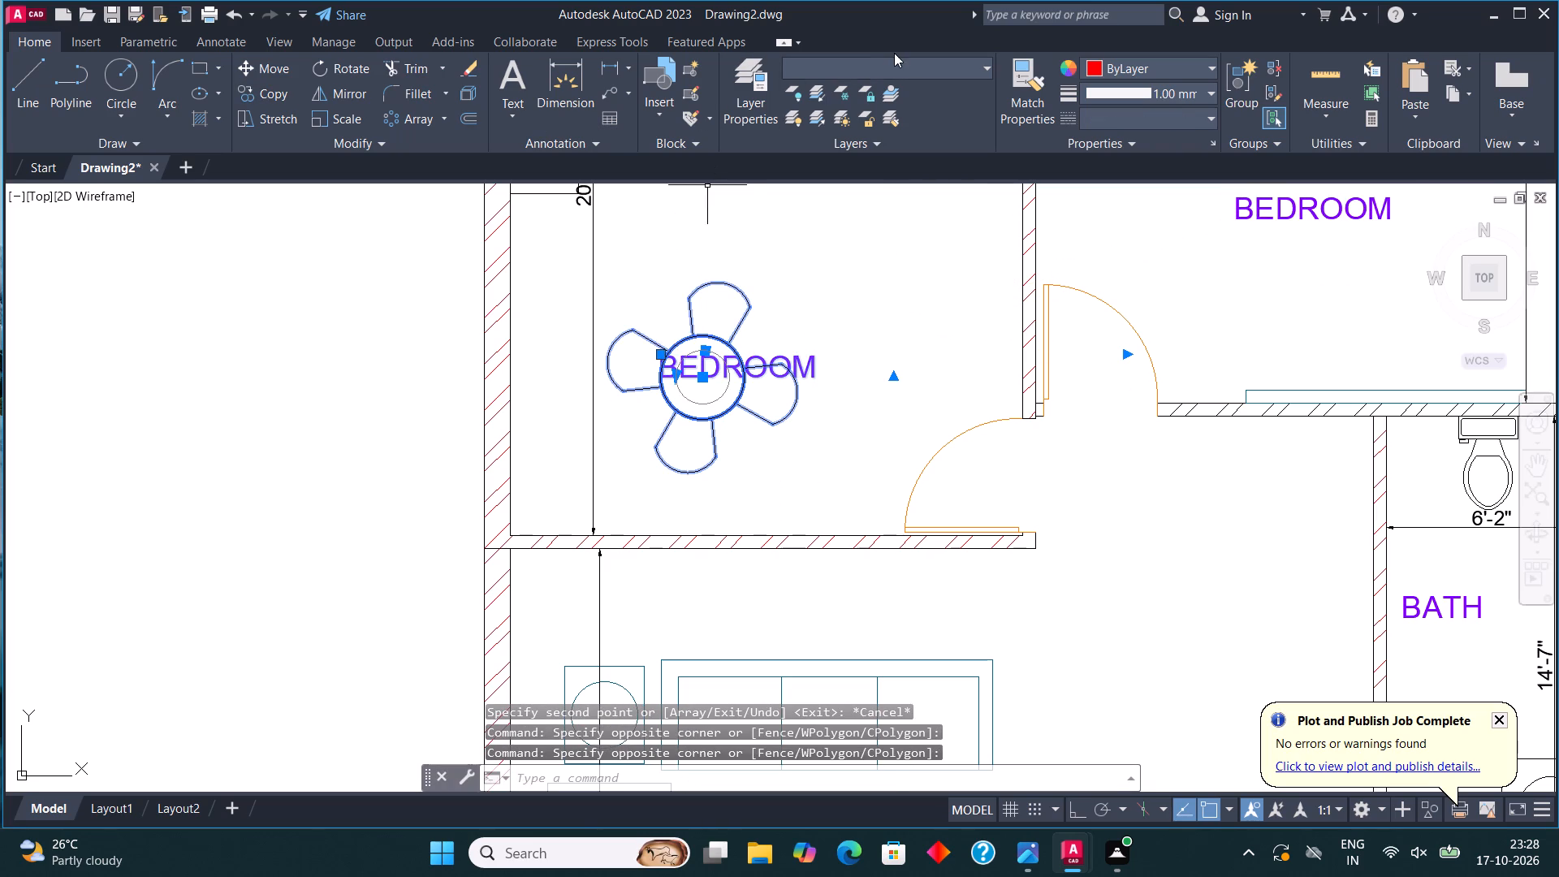
pyautogui.click(892, 62)
pyautogui.click(877, 184)
pyautogui.press('Escape')
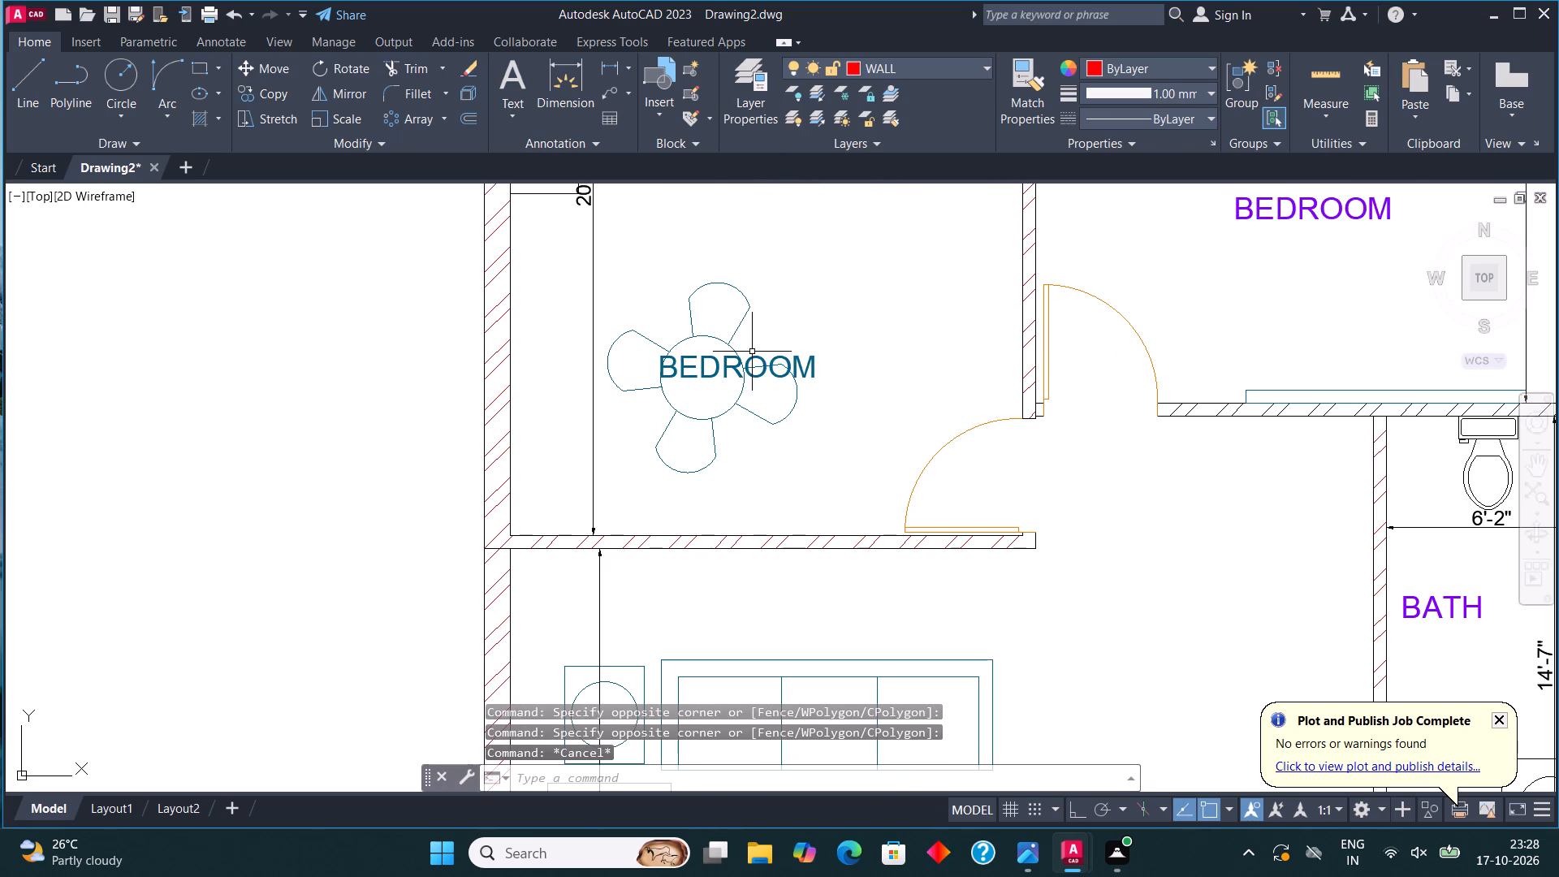
# Delete the copied BEDROOM label from the dining table.
pyautogui.click(808, 365)
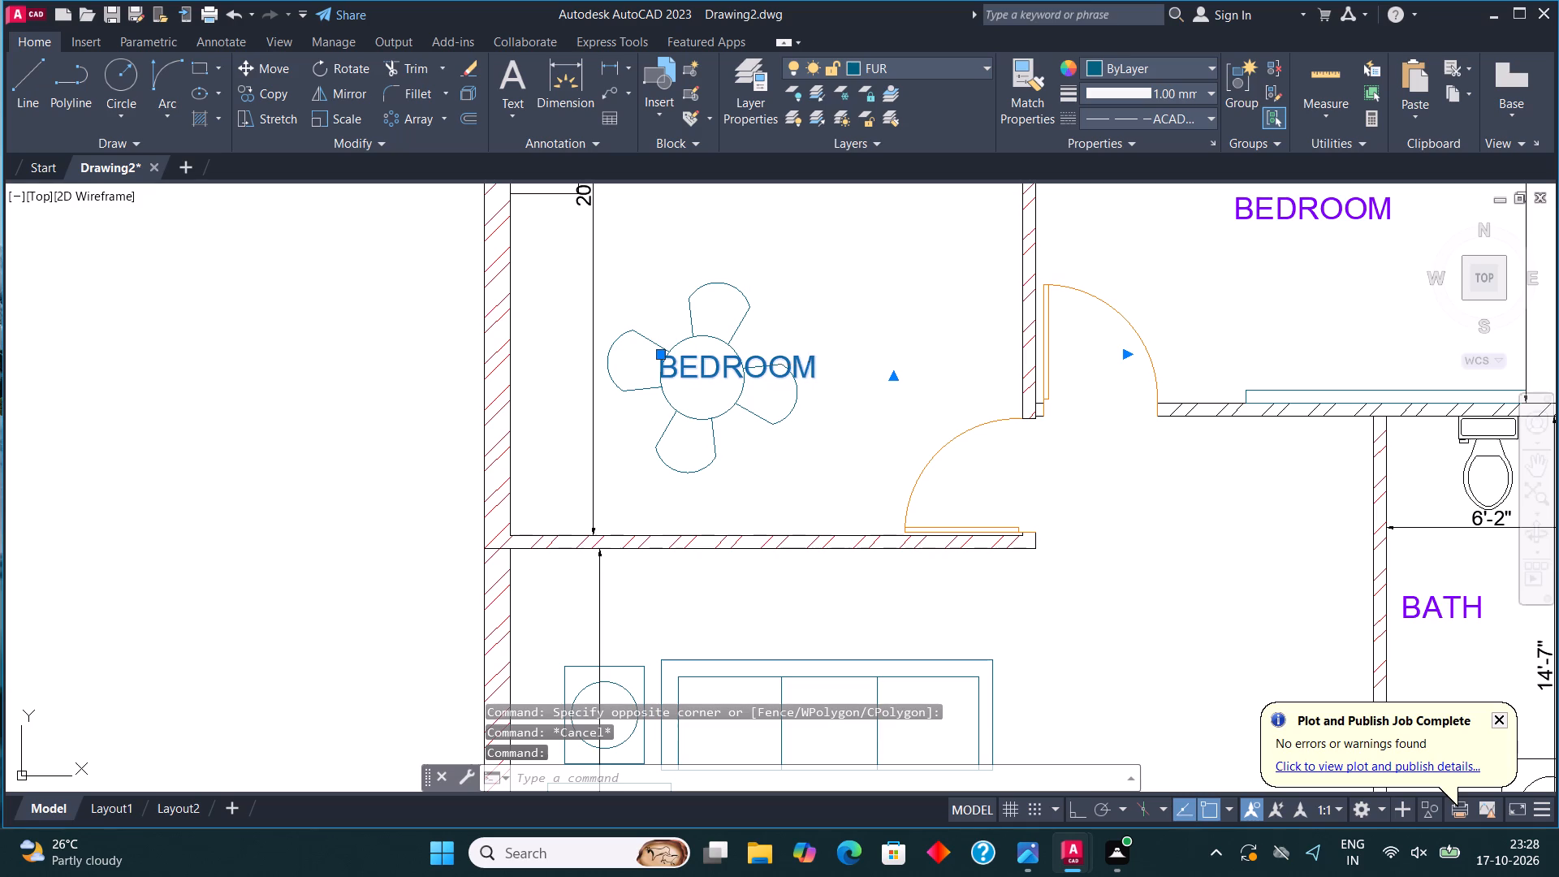
pyautogui.press('Delete')
# Assign the kitchen's stove, sink with drainboard and long counter edge lines to the FUR layer.
pyautogui.scroll(-3, 749, 373)
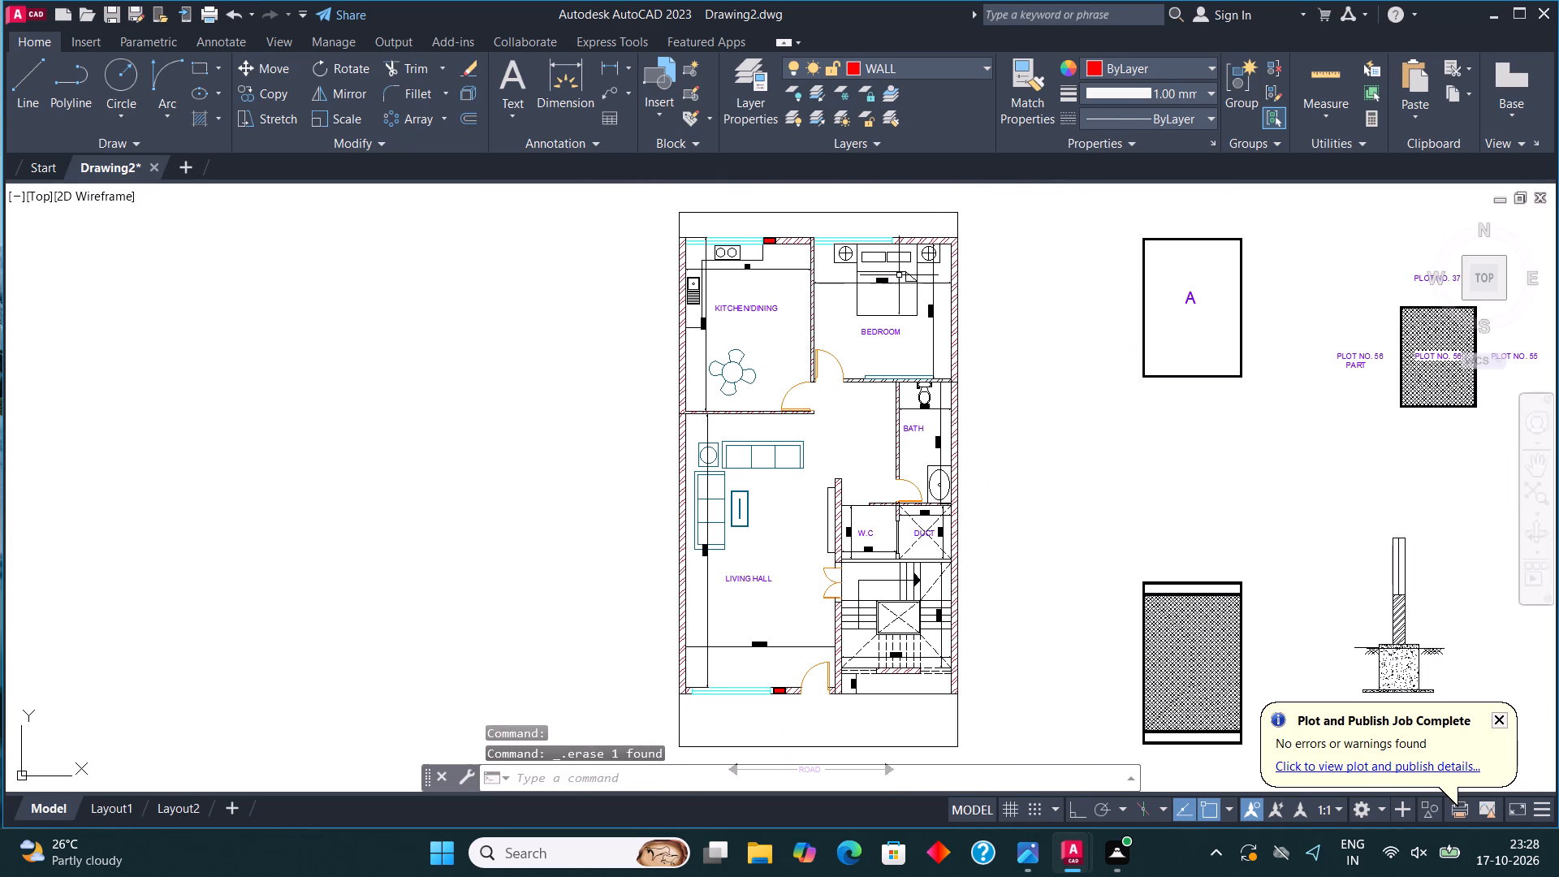
pyautogui.scroll(4, 716, 239)
pyautogui.moveTo(870, 403); pyautogui.dragTo(862, 392)
pyautogui.click(690, 283)
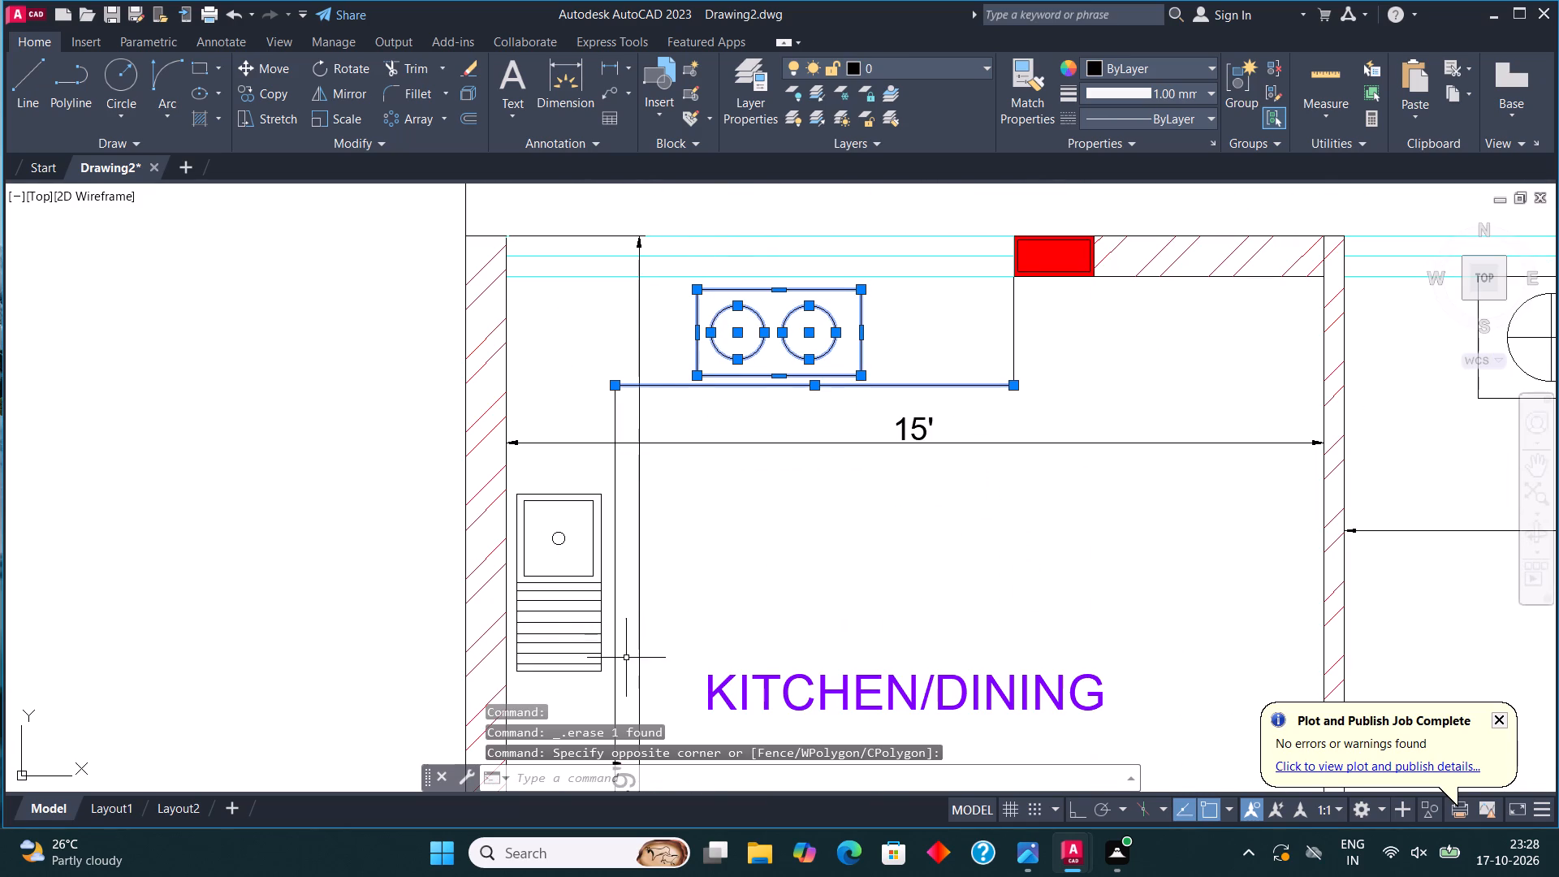
pyautogui.click(626, 658)
pyautogui.click(568, 495)
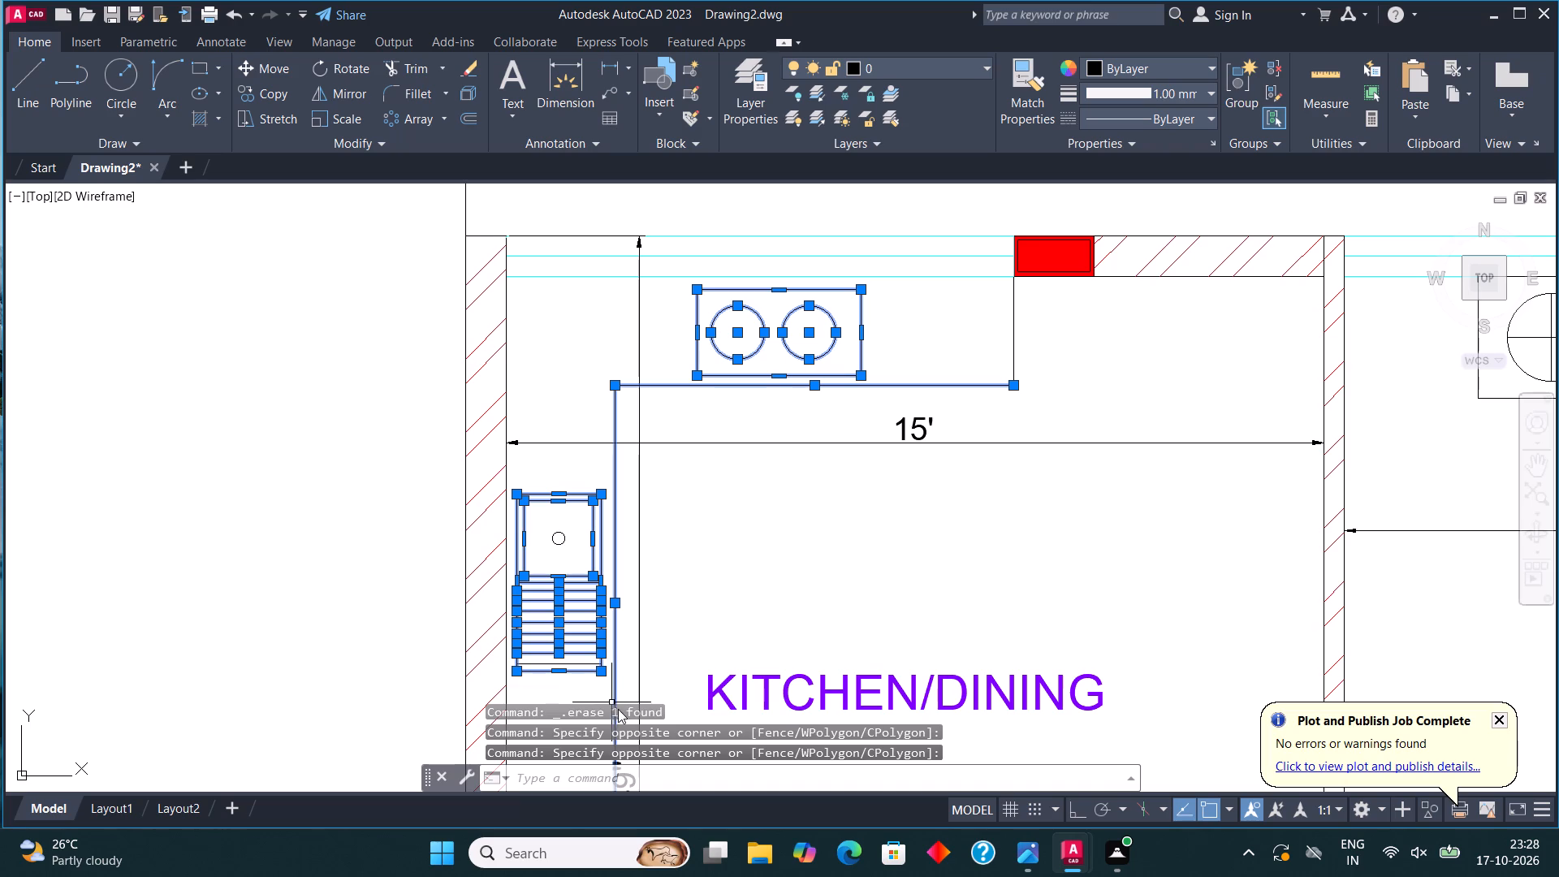
pyautogui.moveTo(623, 687); pyautogui.dragTo(621, 678)
pyautogui.click(542, 480)
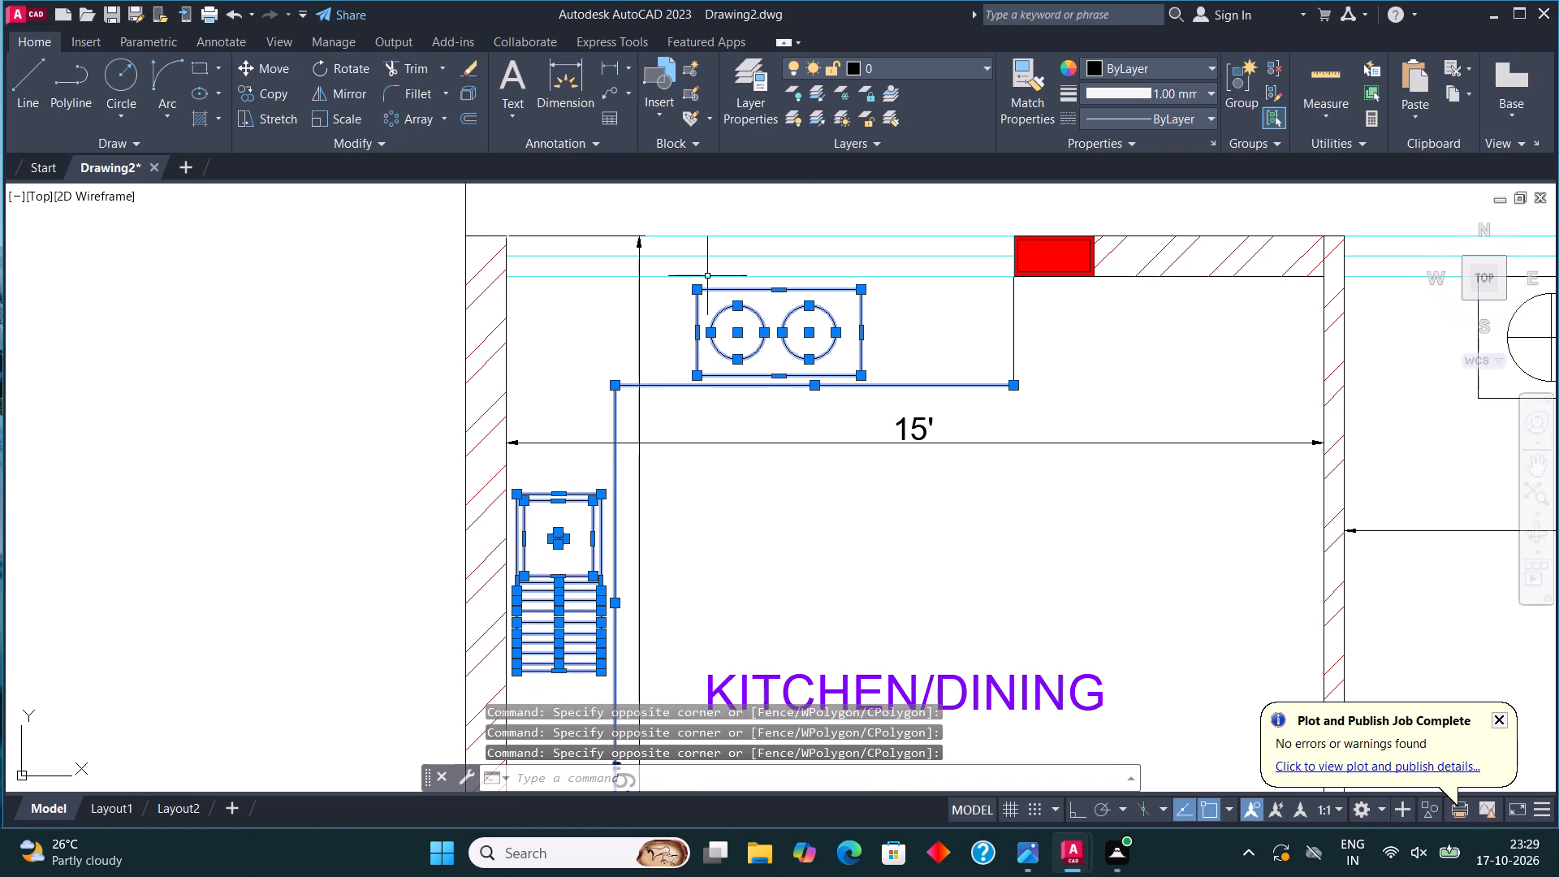
pyautogui.click(910, 58)
pyautogui.click(901, 188)
pyautogui.press('Escape')
# Assign the kitchen counter's remaining end lines, near the side wall and below the red column, to the FUR layer.
pyautogui.scroll(-1, 765, 327)
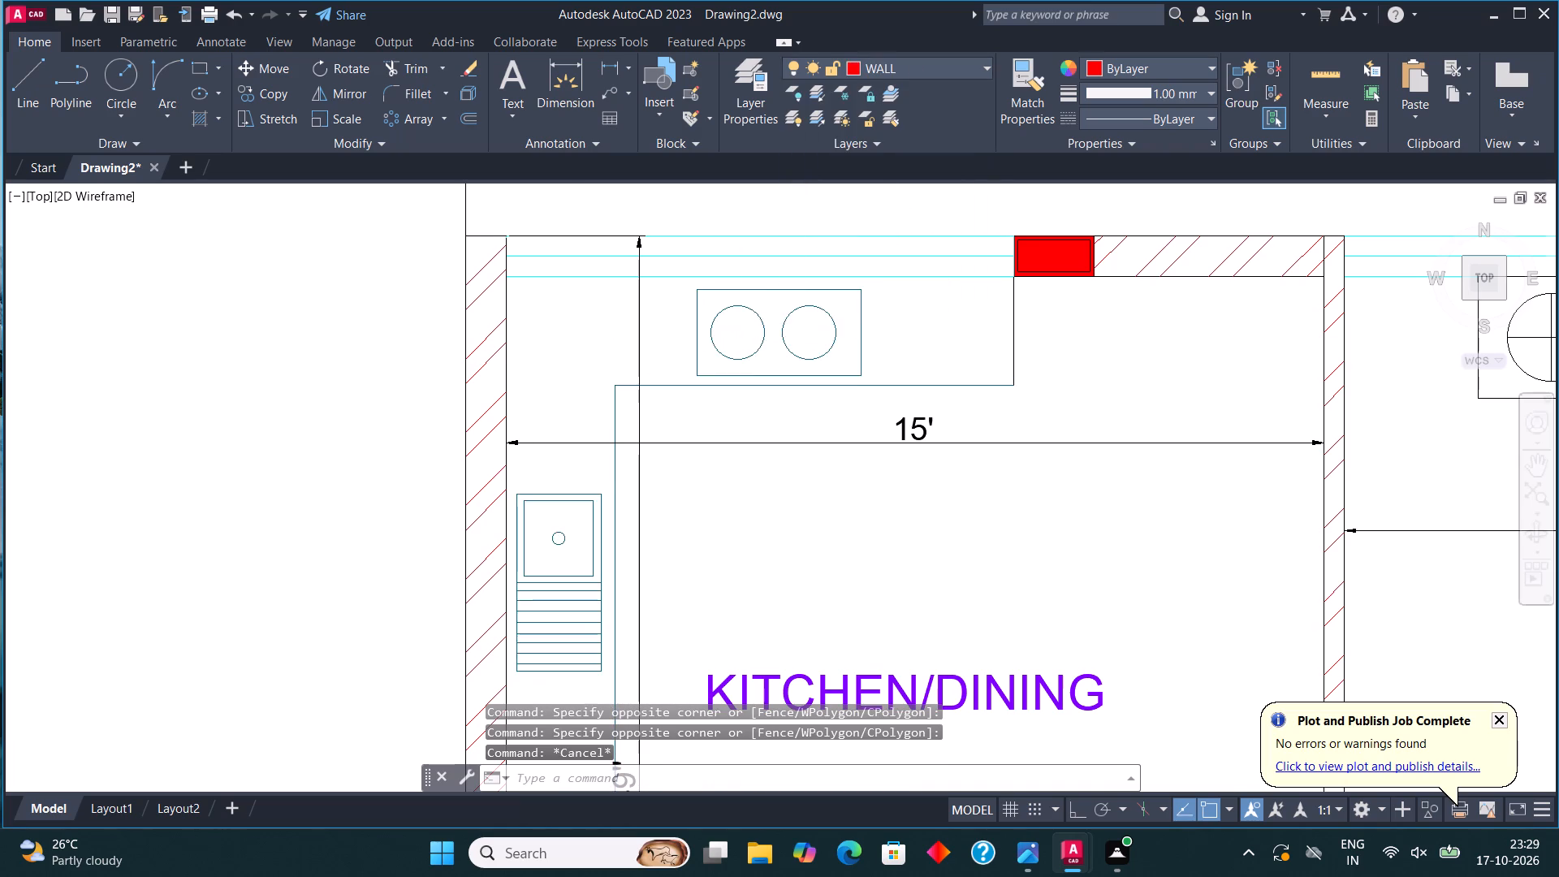
pyautogui.scroll(-1, 765, 327)
pyautogui.scroll(4, 668, 543)
pyautogui.moveTo(744, 521); pyautogui.dragTo(744, 495)
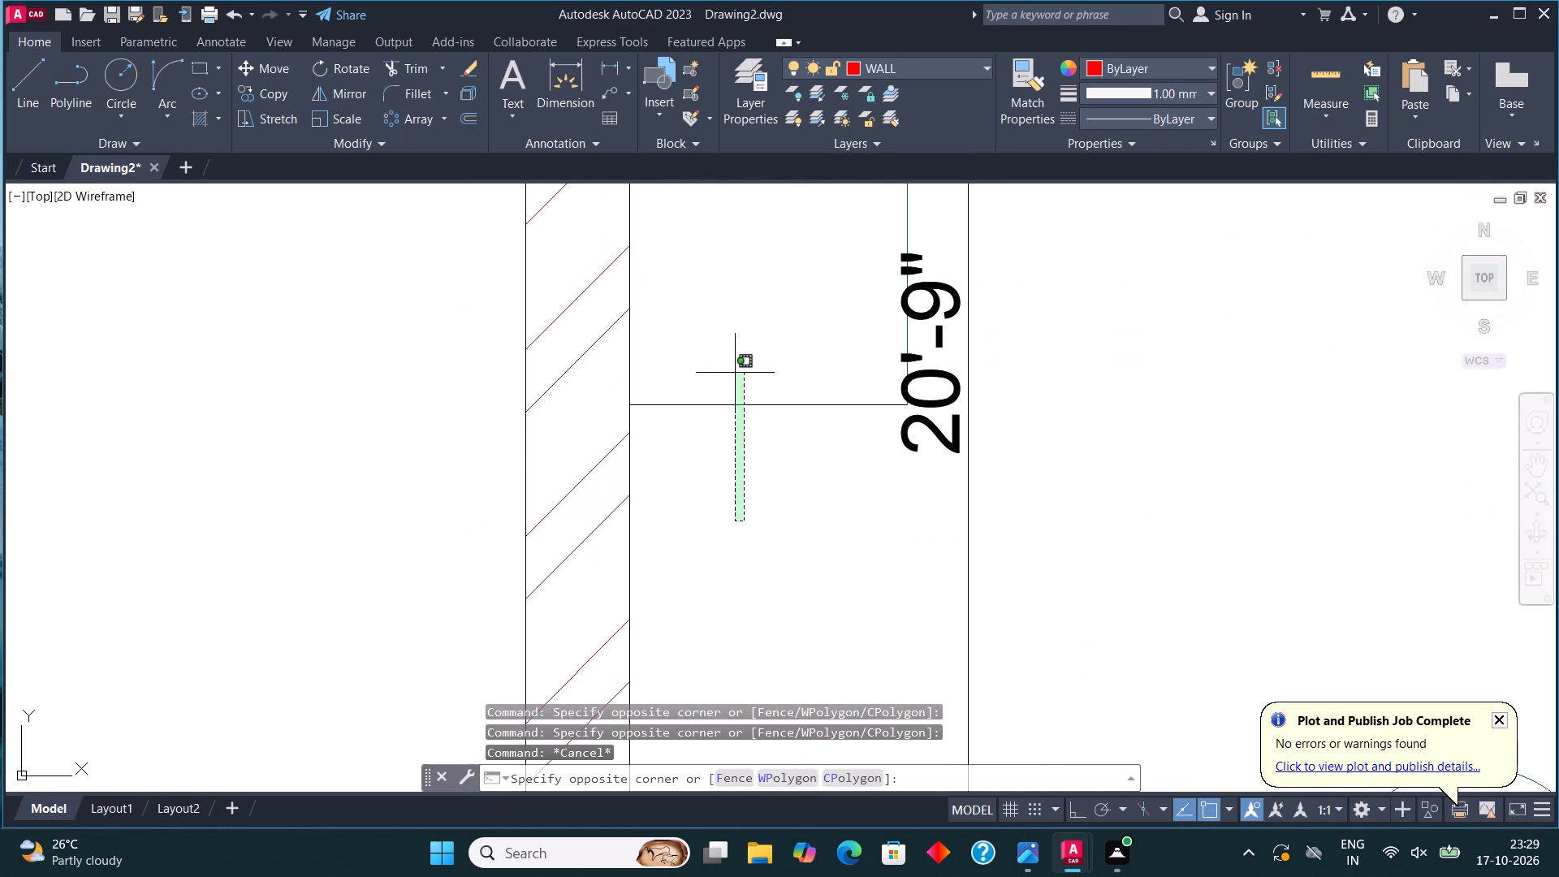
pyautogui.click(735, 373)
pyautogui.click(912, 329)
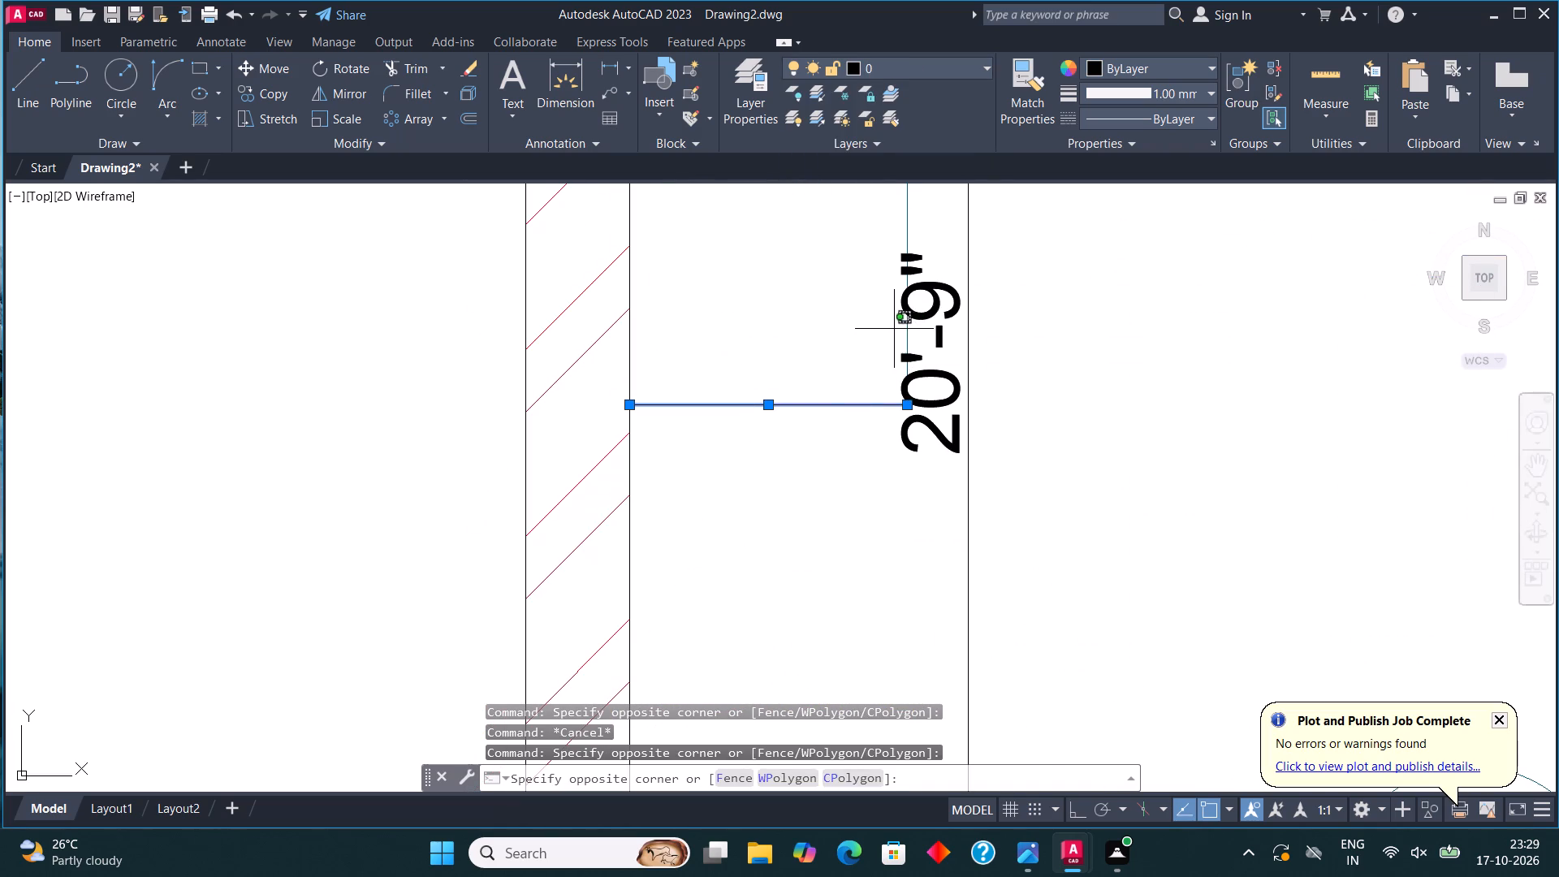
pyautogui.click(894, 329)
pyautogui.scroll(-5, 805, 387)
pyautogui.scroll(5, 947, 265)
pyautogui.click(851, 408)
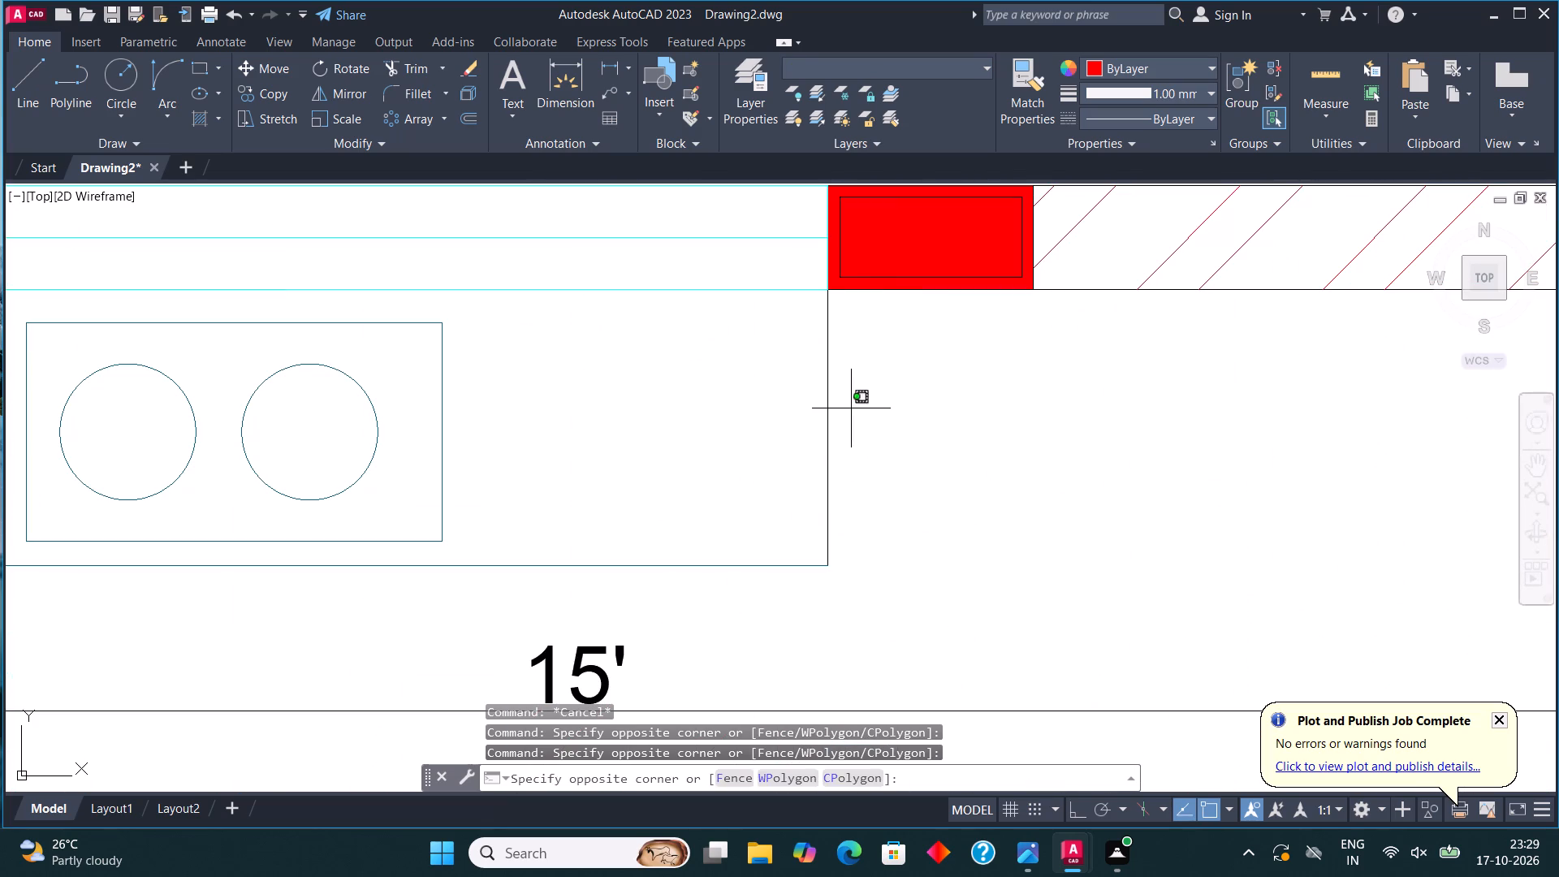
pyautogui.click(744, 420)
pyautogui.click(732, 570)
pyautogui.click(708, 521)
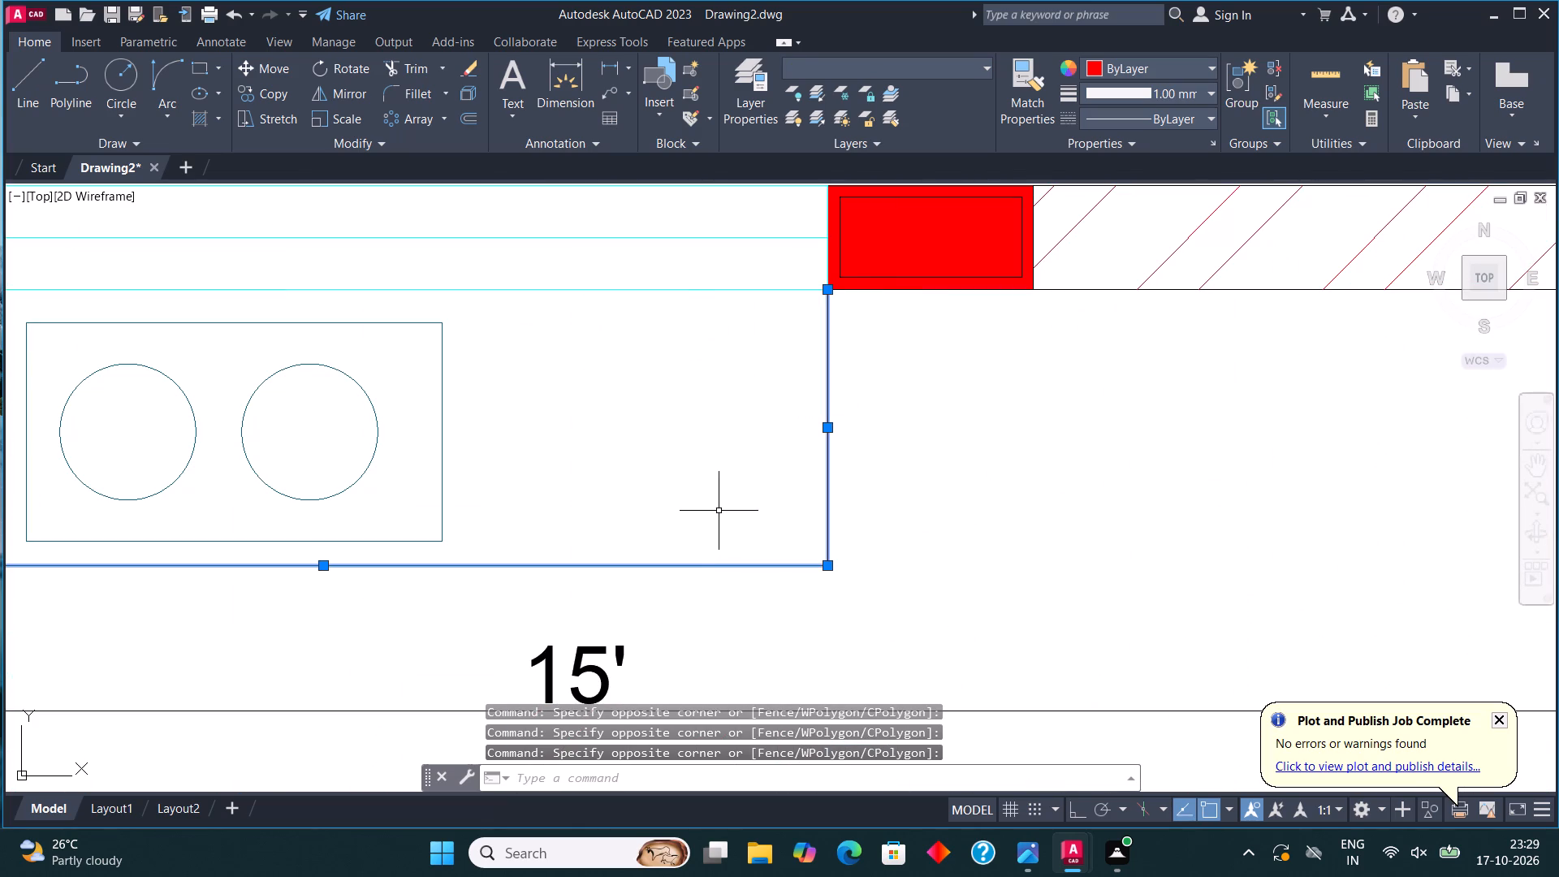
pyautogui.click(911, 79)
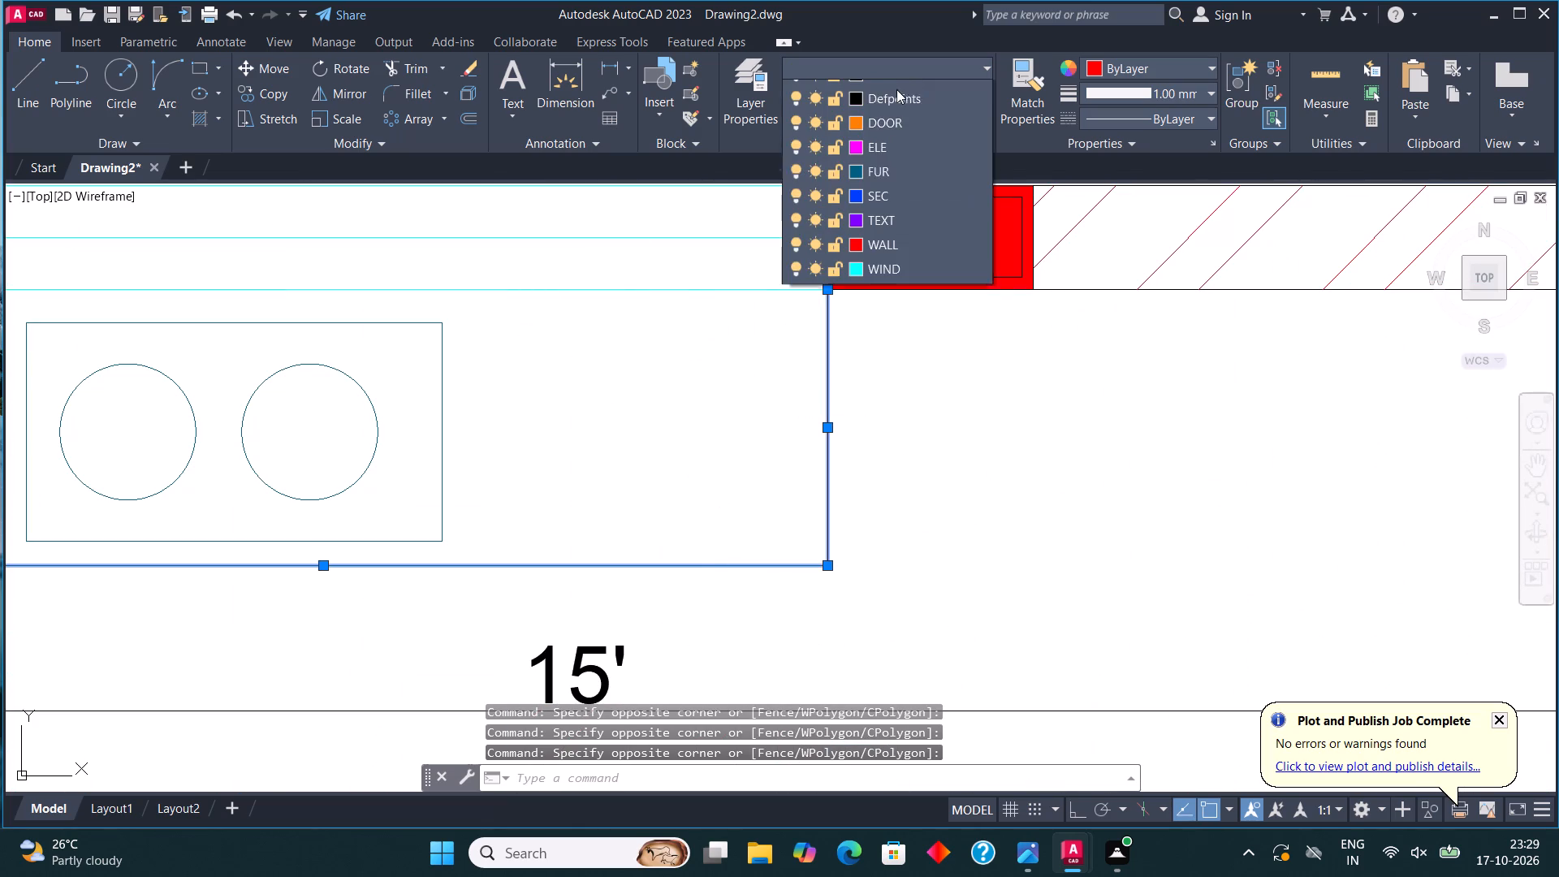
pyautogui.click(887, 191)
pyautogui.press('Escape')
# Assign the bedroom's bed, pillows, folded blanket lines and both side tables with their round lamps to the FUR layer.
pyautogui.scroll(-5, 648, 368)
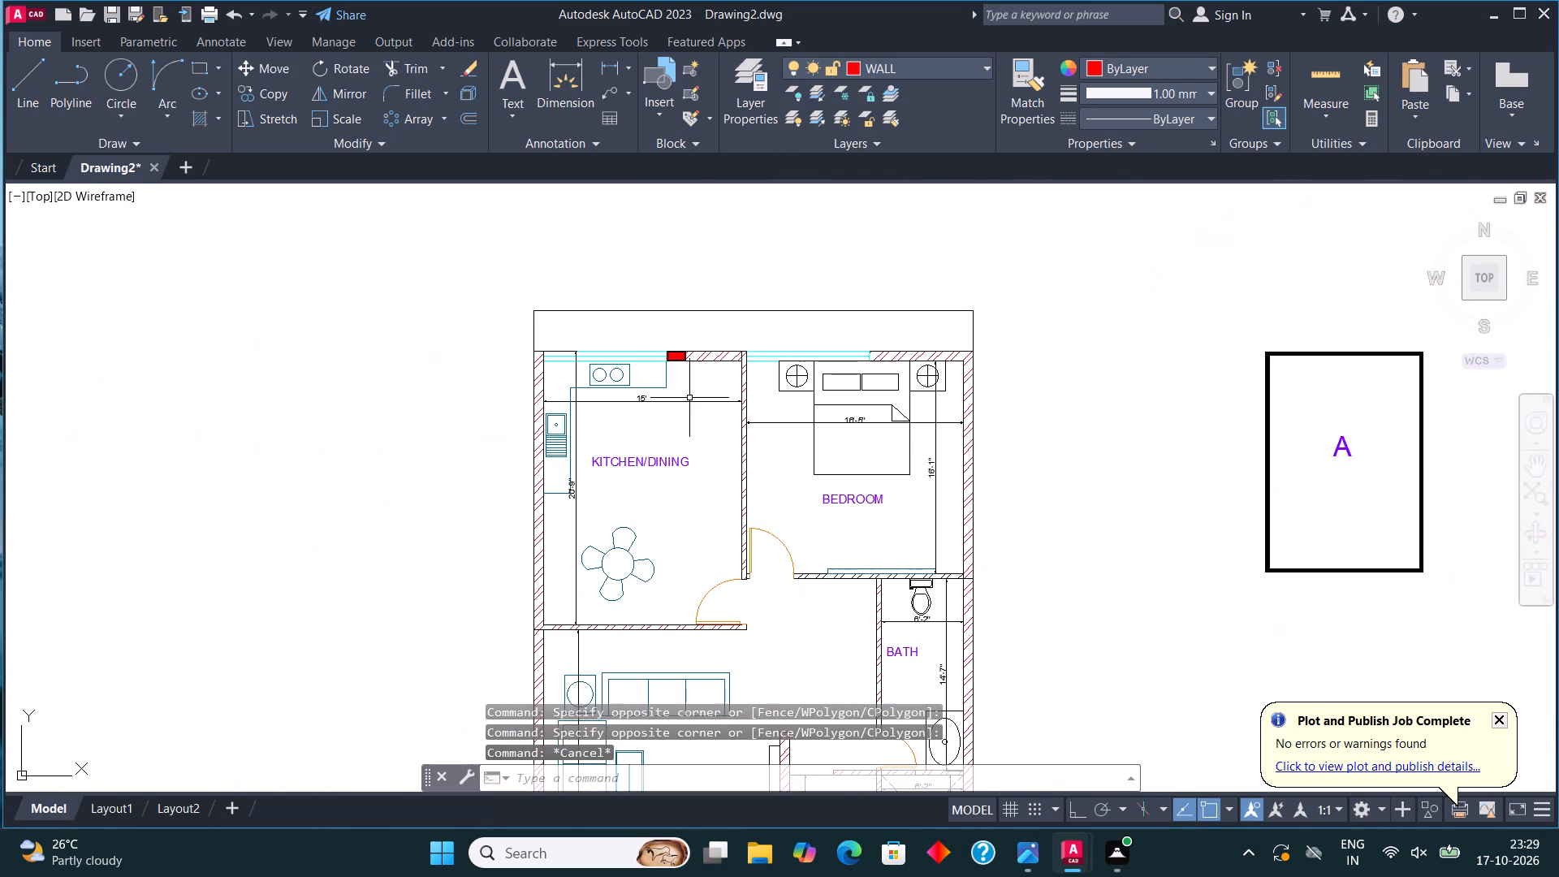
pyautogui.scroll(3, 882, 465)
pyautogui.click(978, 532)
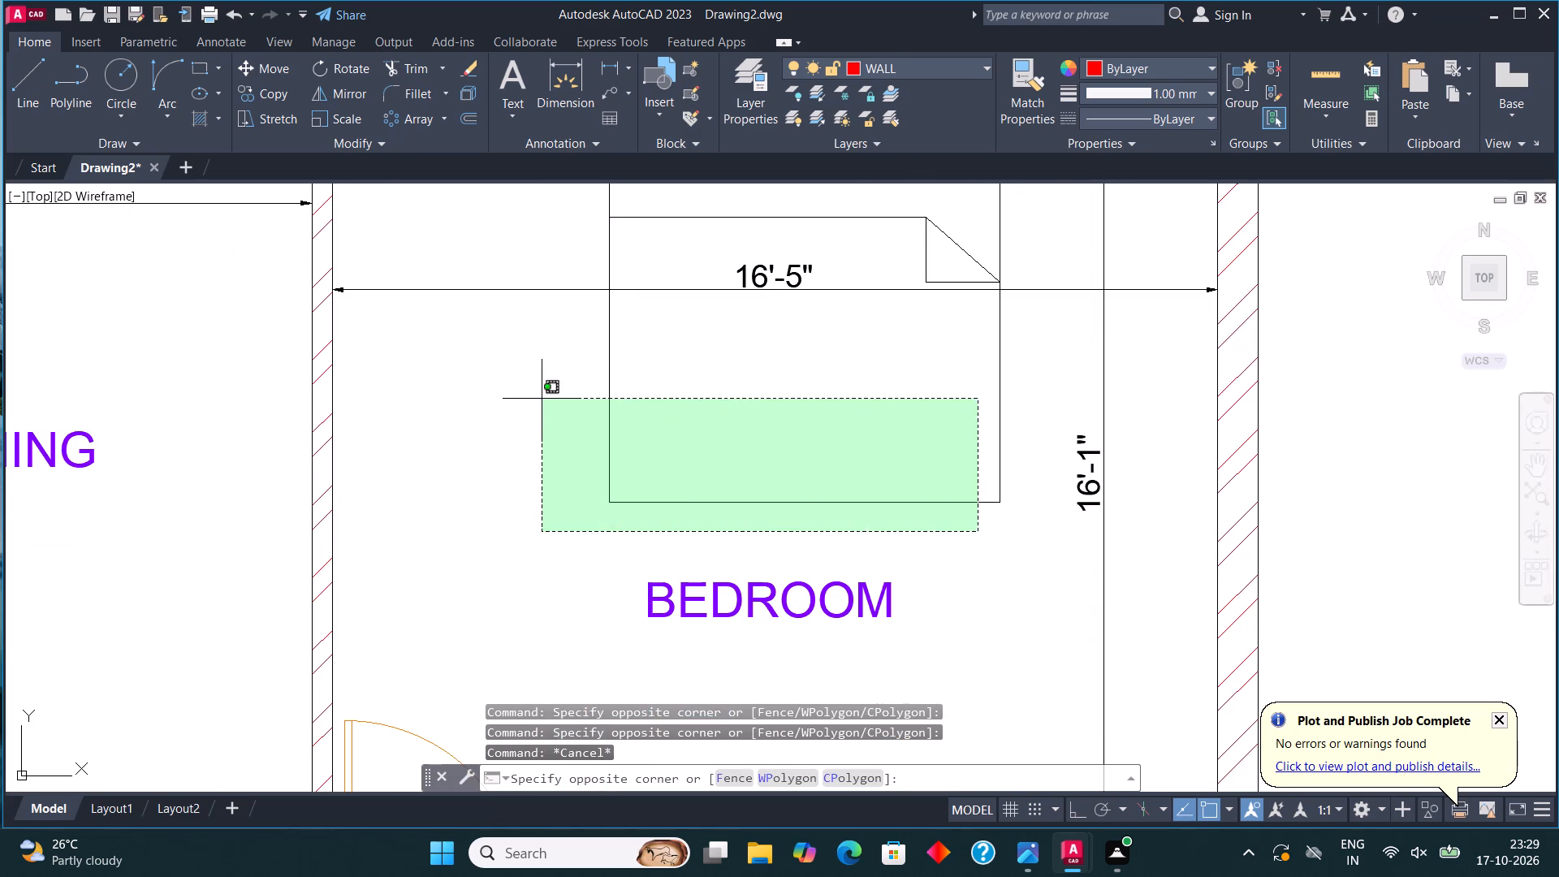
pyautogui.click(540, 398)
pyautogui.moveTo(922, 330); pyautogui.dragTo(922, 543, button='middle')
pyautogui.moveTo(959, 474); pyautogui.dragTo(957, 462)
pyautogui.click(852, 283)
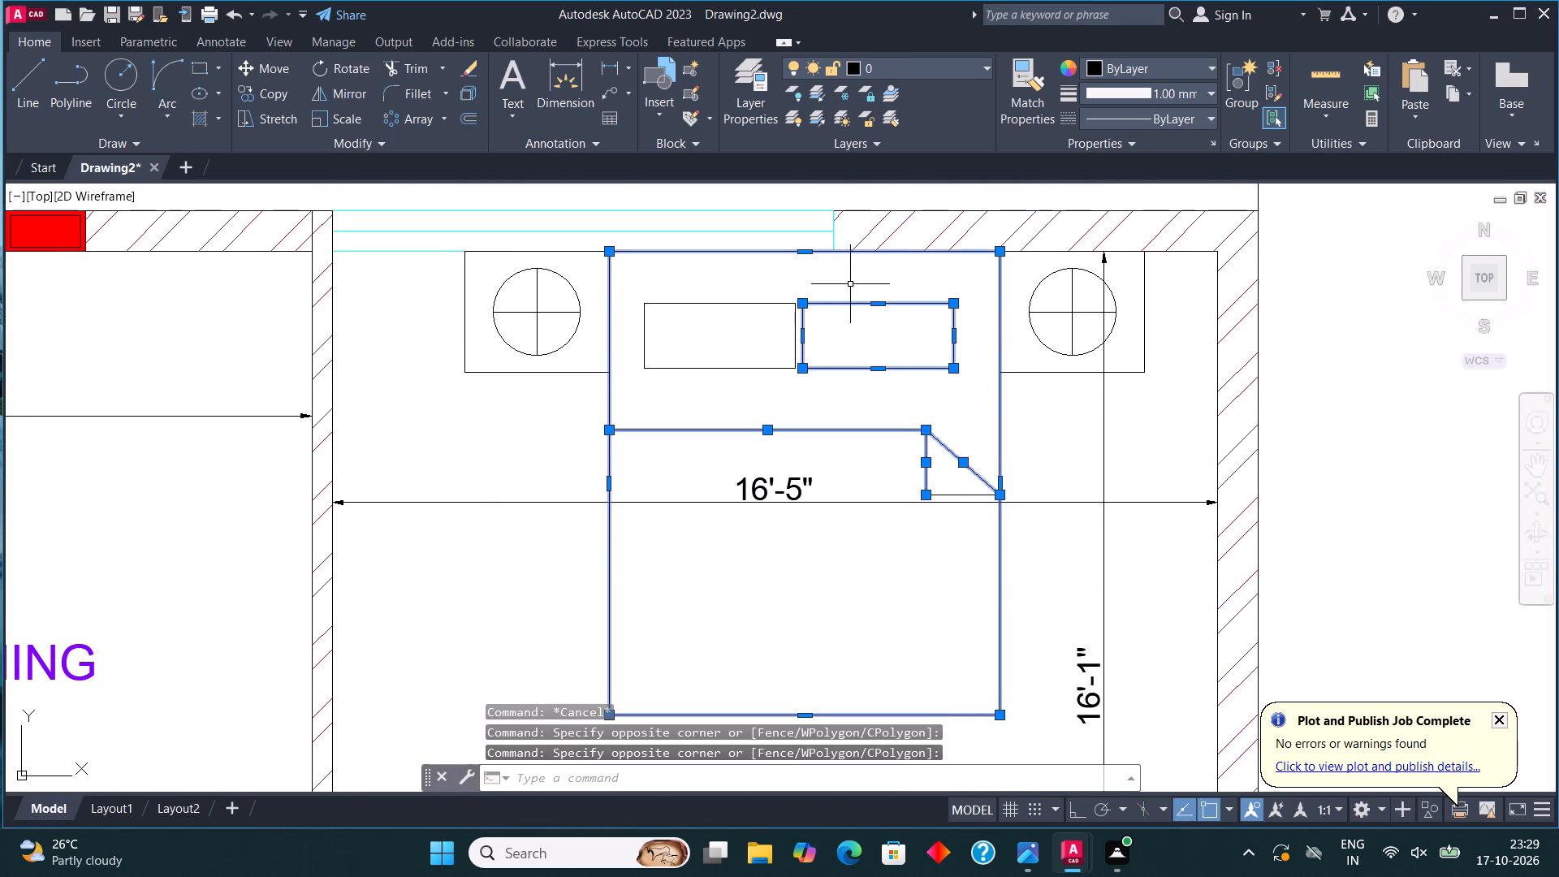
pyautogui.moveTo(801, 418); pyautogui.dragTo(799, 408)
pyautogui.click(456, 267)
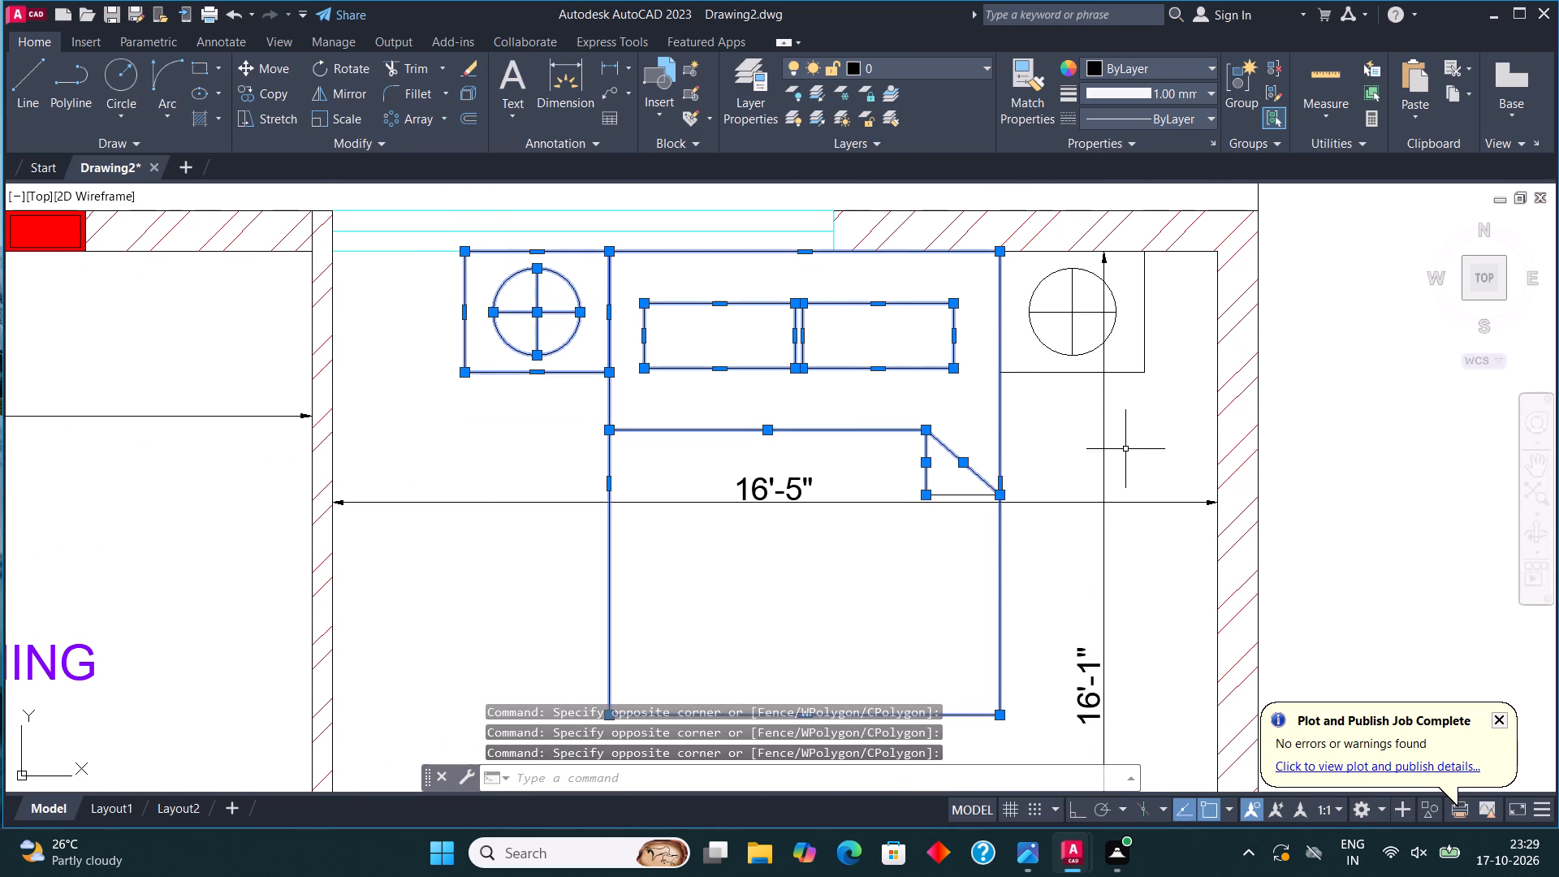
pyautogui.click(1155, 399)
pyautogui.click(1108, 297)
pyautogui.moveTo(1073, 431); pyautogui.dragTo(1073, 385)
pyautogui.click(1048, 278)
pyautogui.click(939, 71)
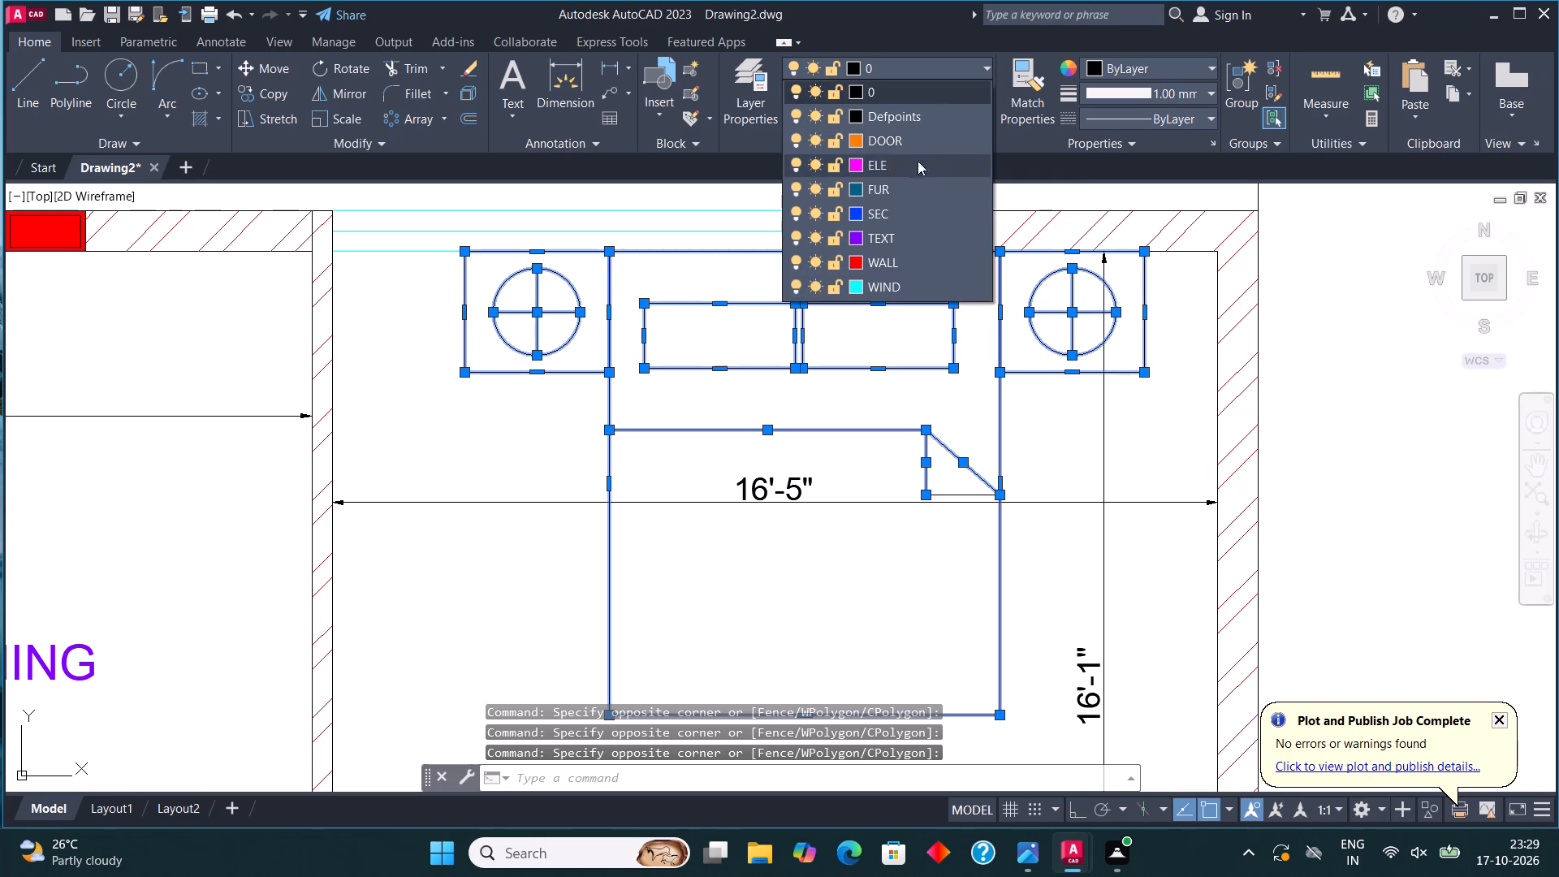
pyautogui.click(896, 183)
pyautogui.press('Escape')
# Change the FUR layer's color to green, index color 100.
pyautogui.scroll(-2, 849, 311)
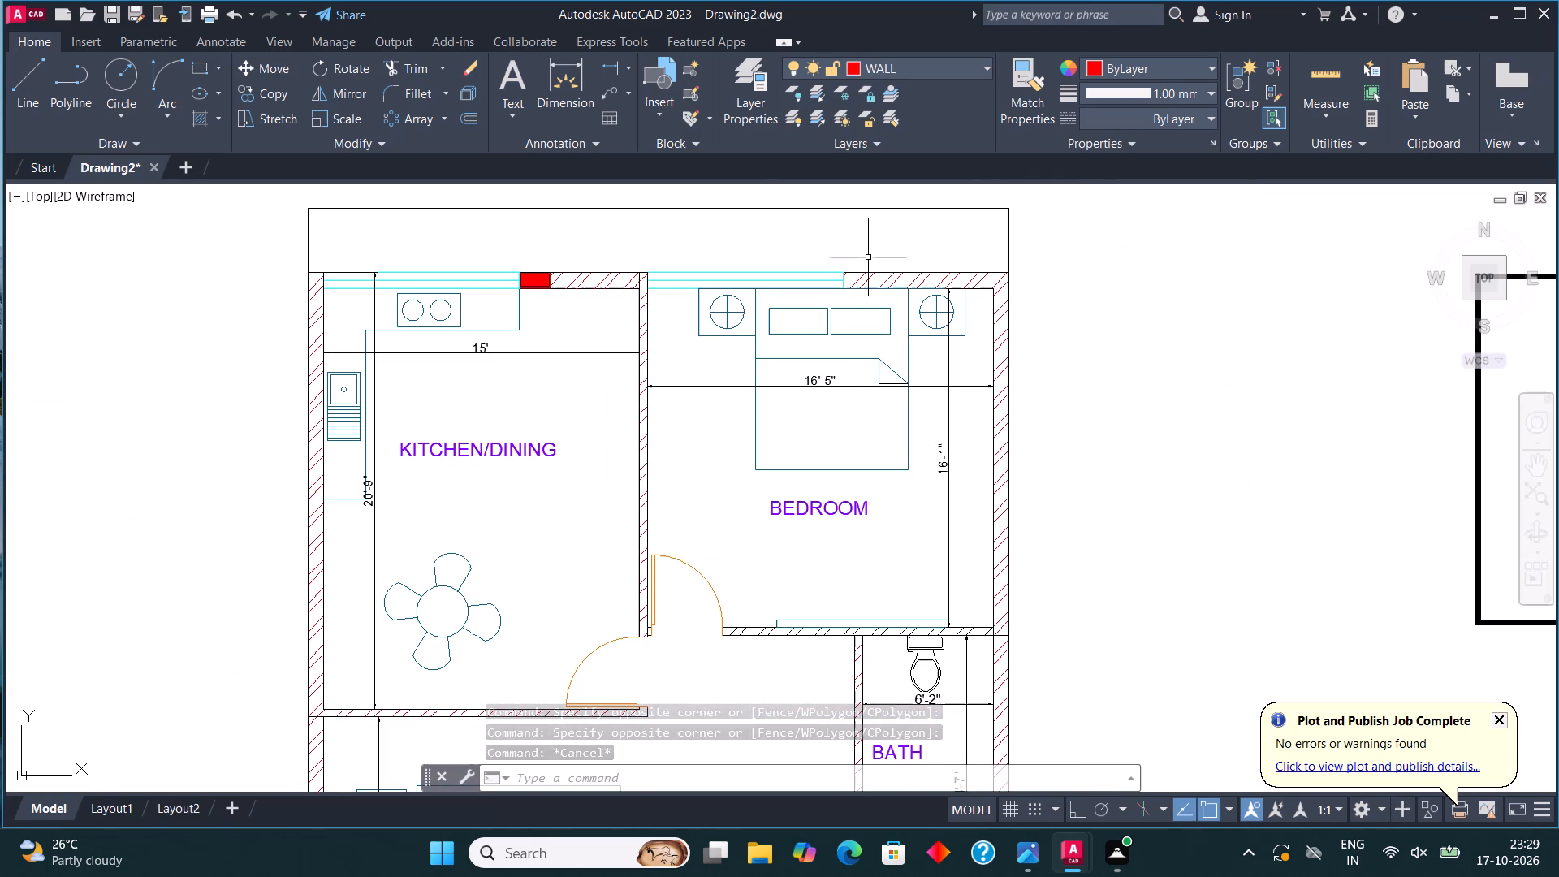
pyautogui.scroll(-3, 857, 315)
pyautogui.moveTo(853, 440); pyautogui.dragTo(854, 374, button='middle')
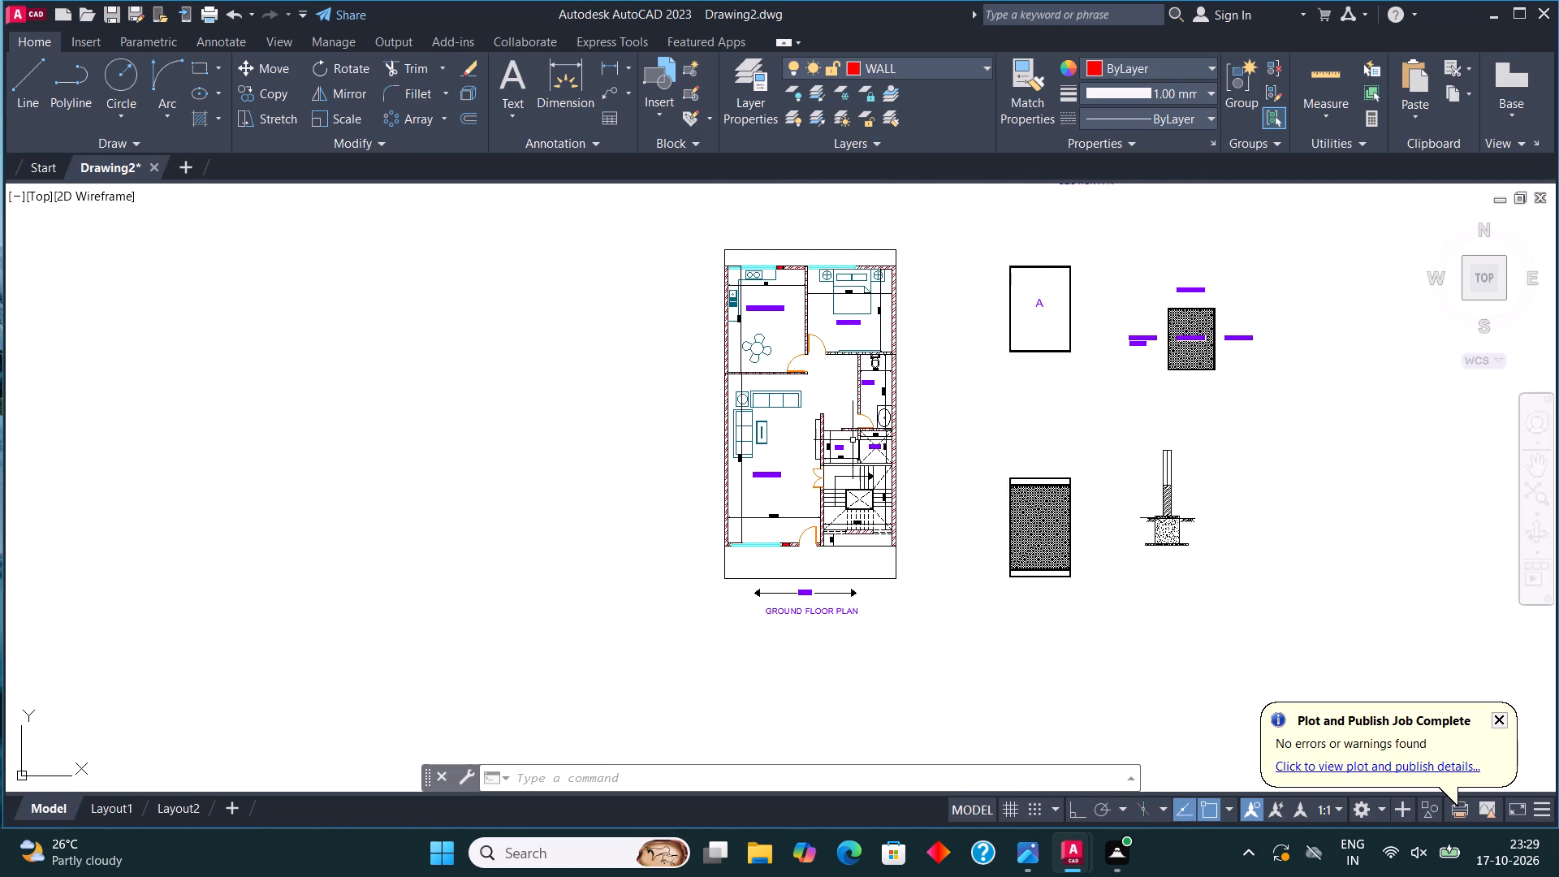
pyautogui.scroll(3, 853, 448)
pyautogui.click(900, 64)
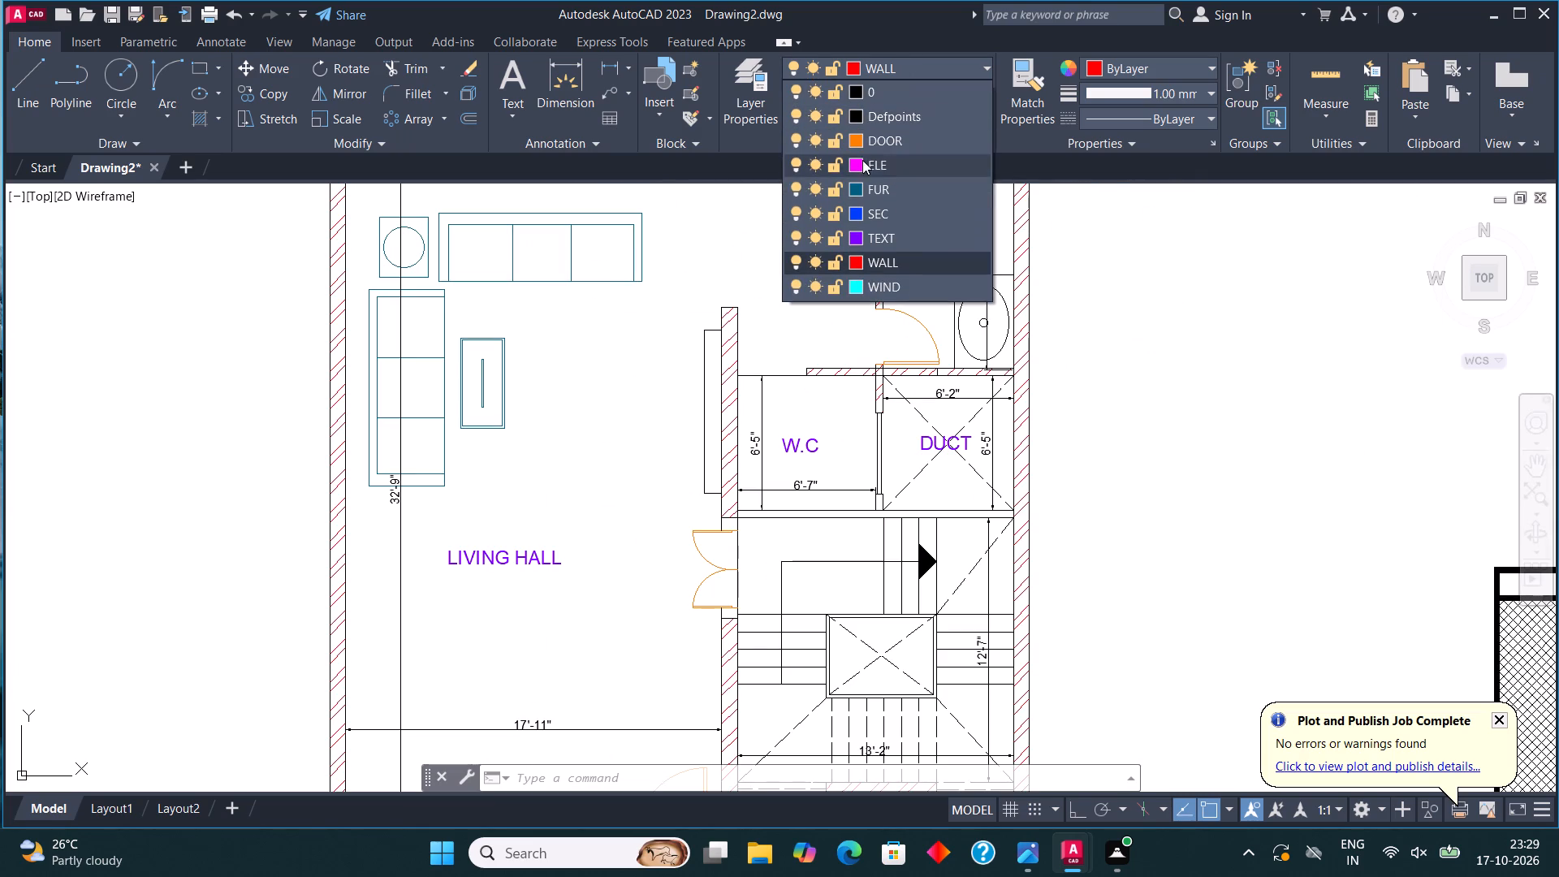
pyautogui.click(853, 192)
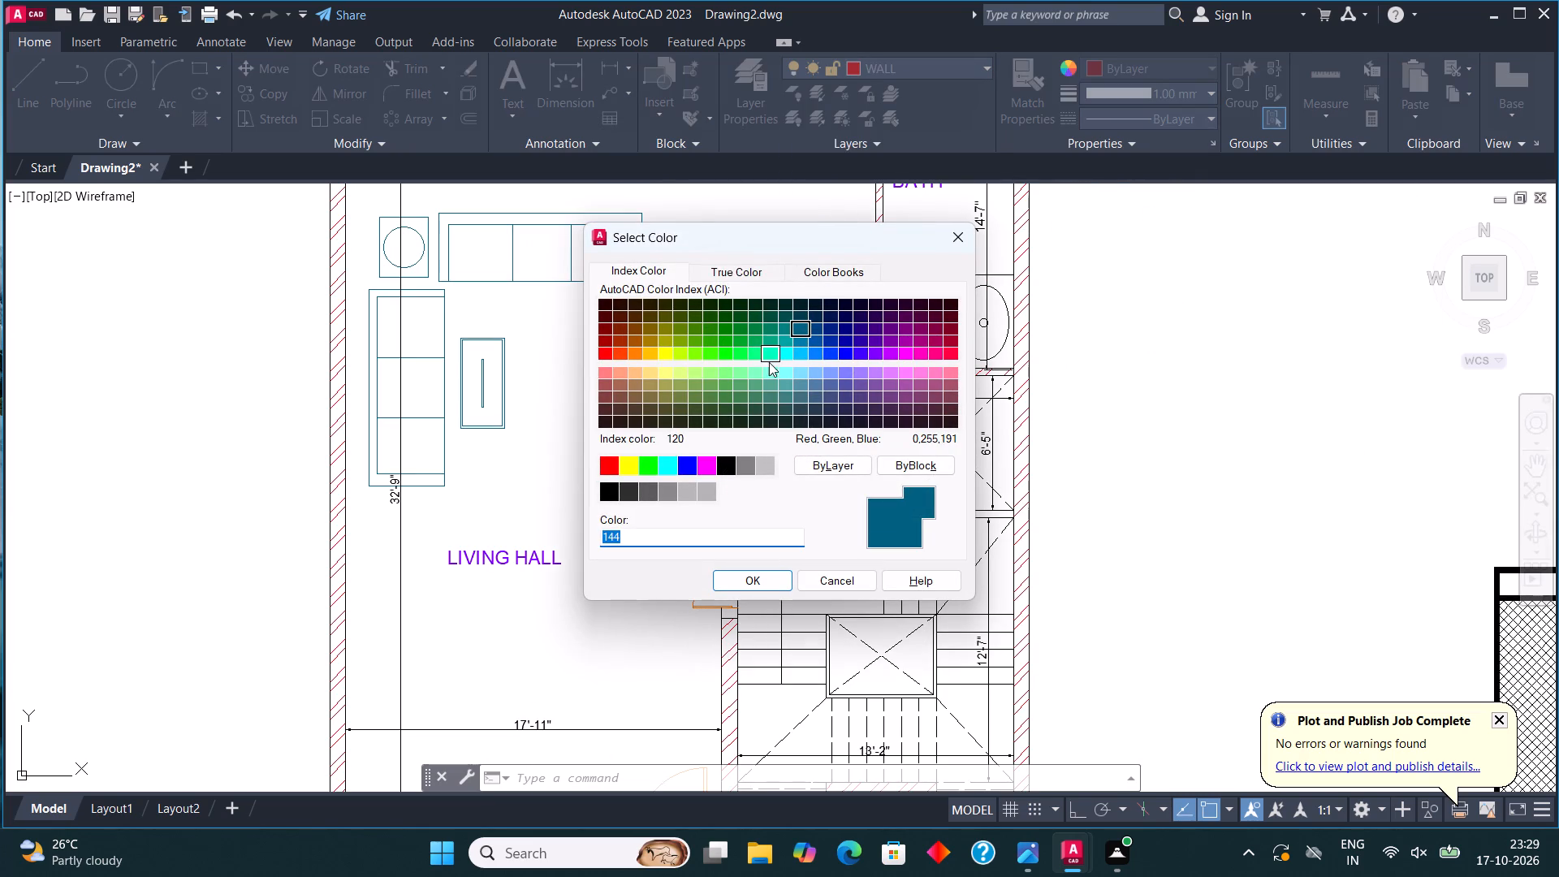
pyautogui.click(739, 355)
pyautogui.click(762, 573)
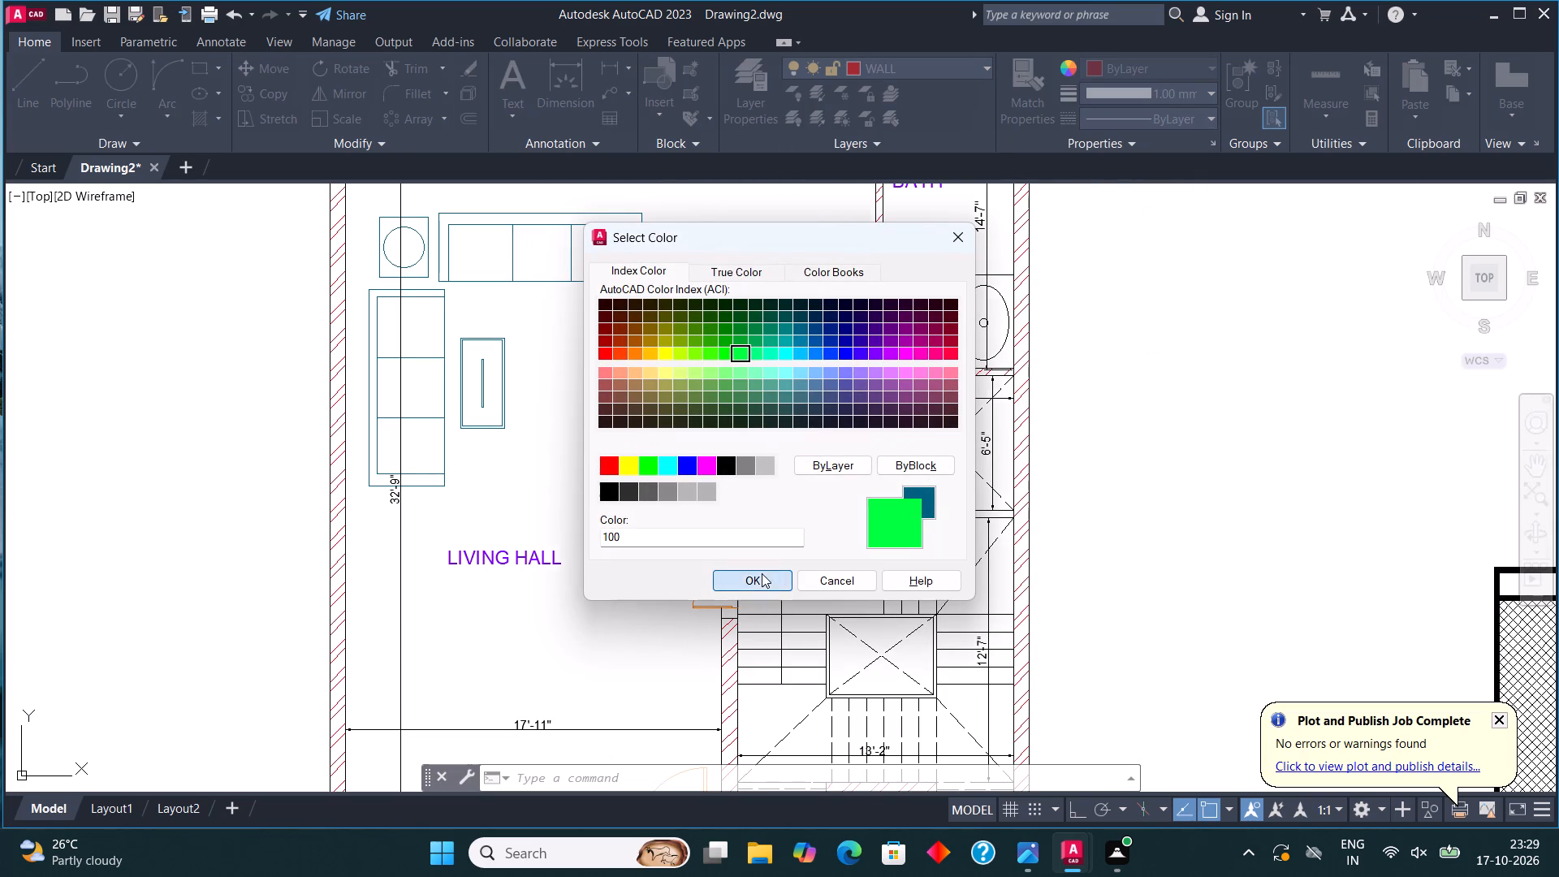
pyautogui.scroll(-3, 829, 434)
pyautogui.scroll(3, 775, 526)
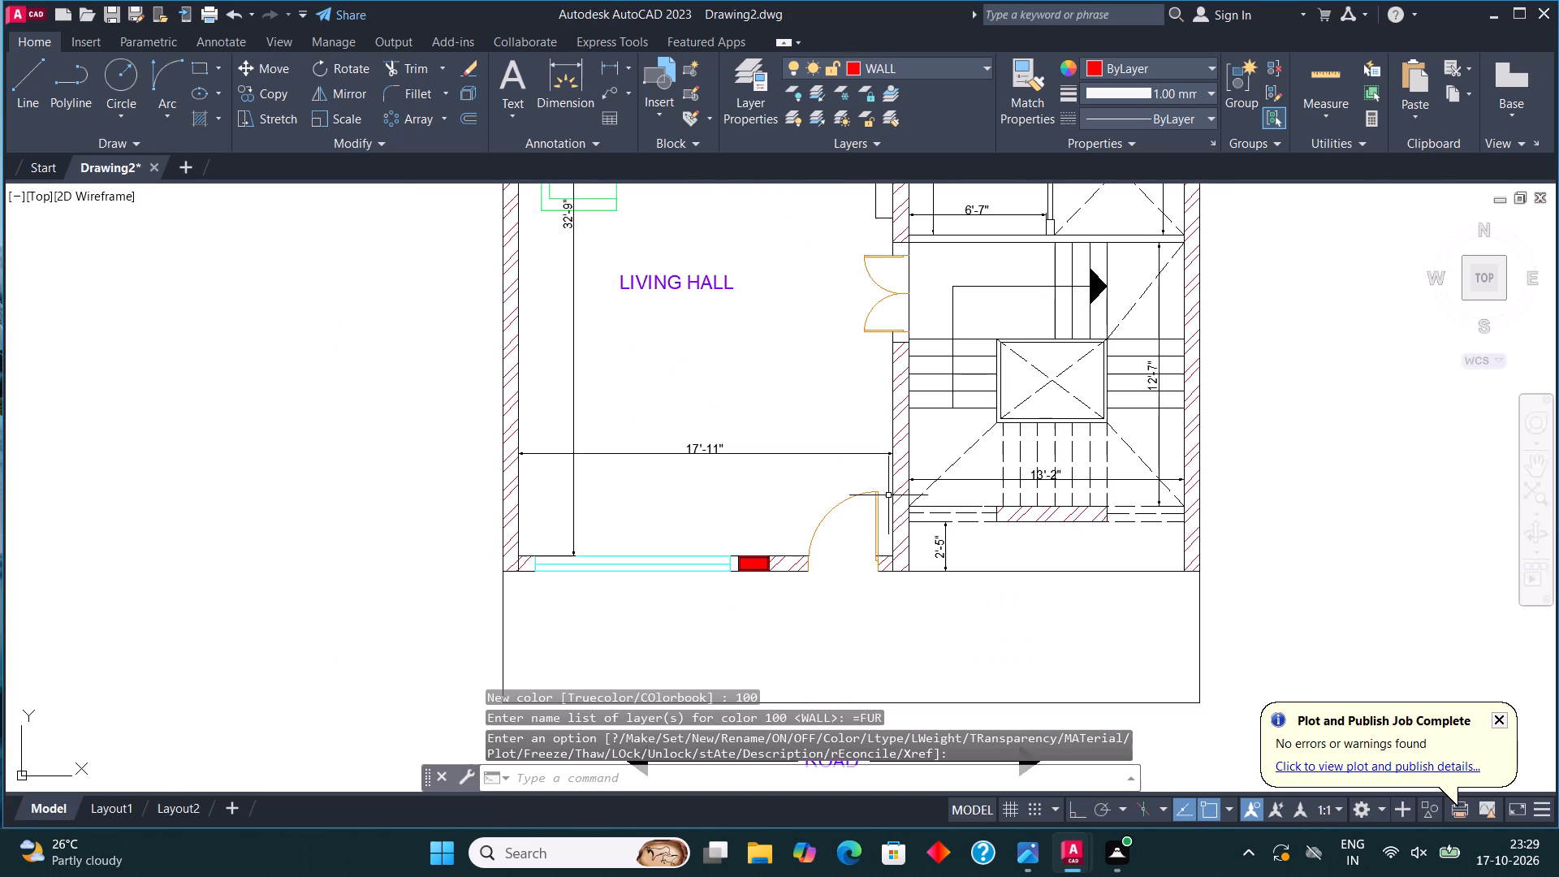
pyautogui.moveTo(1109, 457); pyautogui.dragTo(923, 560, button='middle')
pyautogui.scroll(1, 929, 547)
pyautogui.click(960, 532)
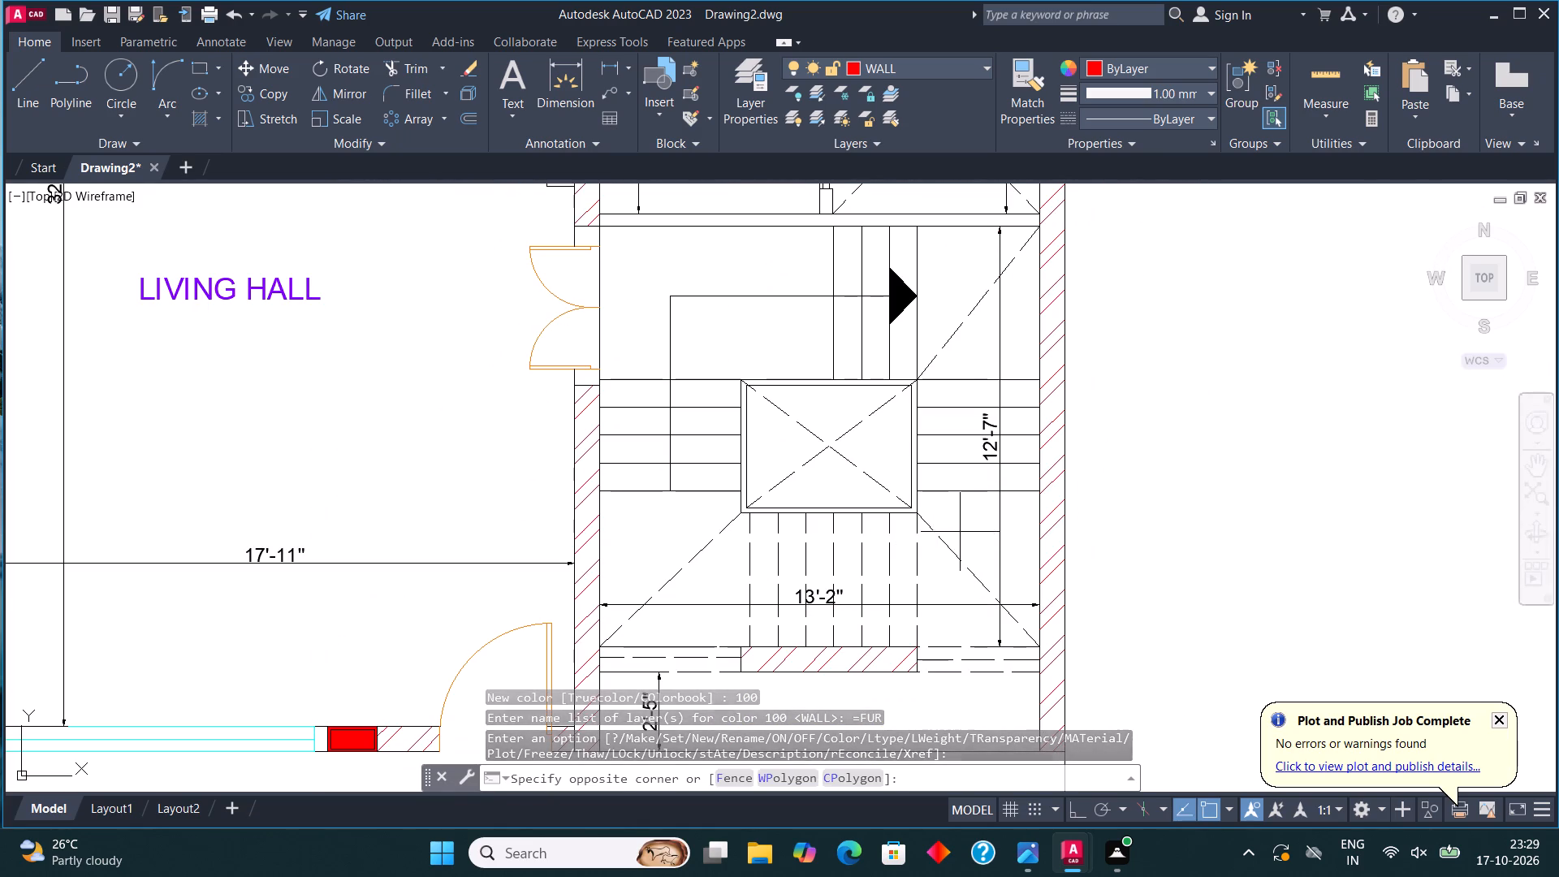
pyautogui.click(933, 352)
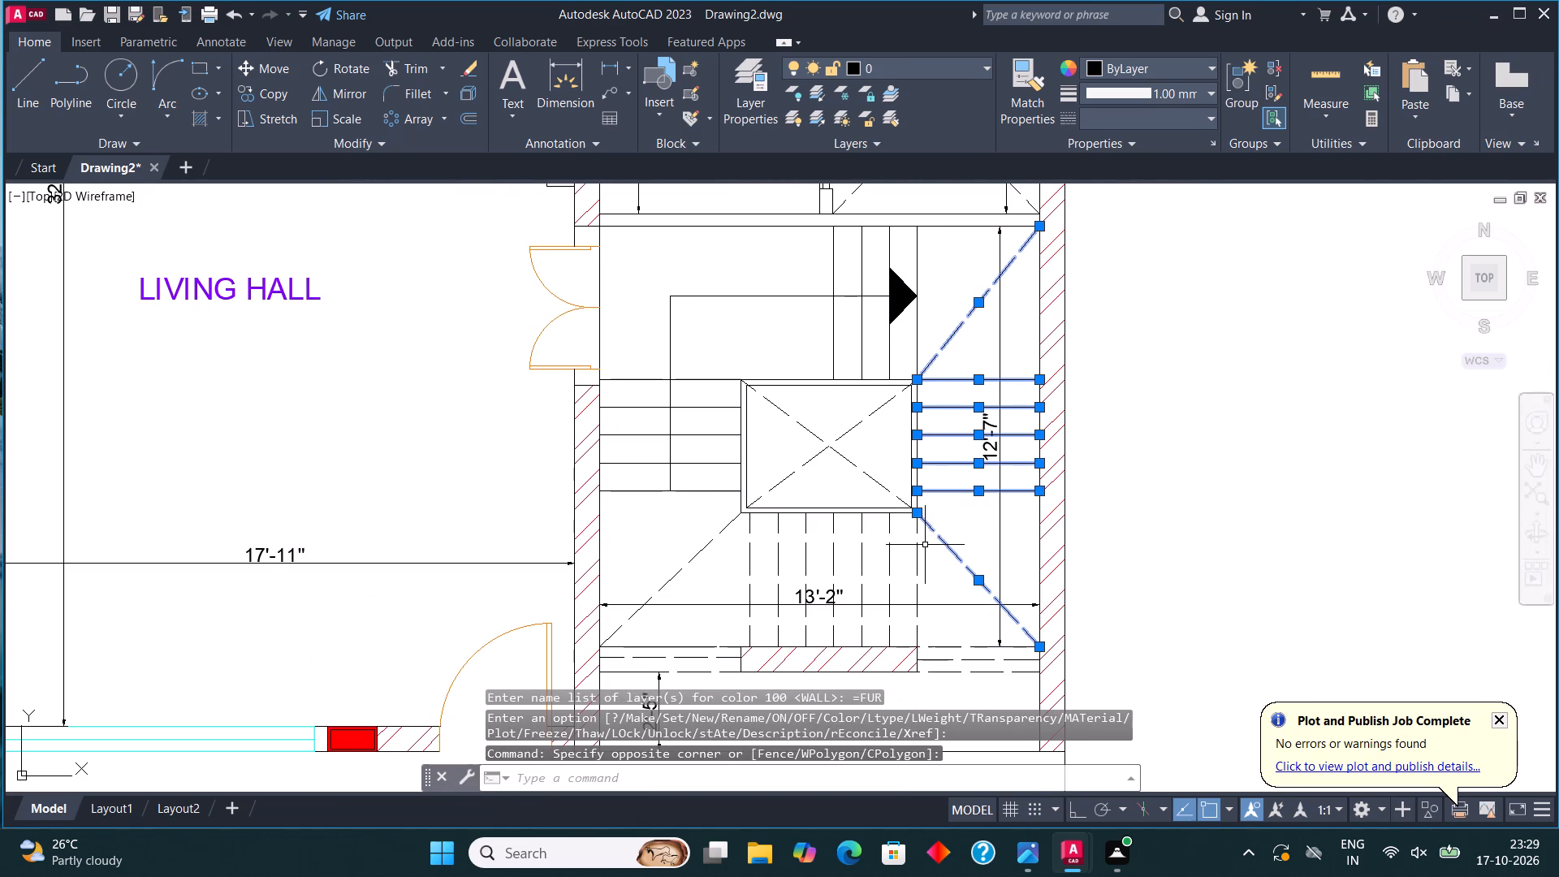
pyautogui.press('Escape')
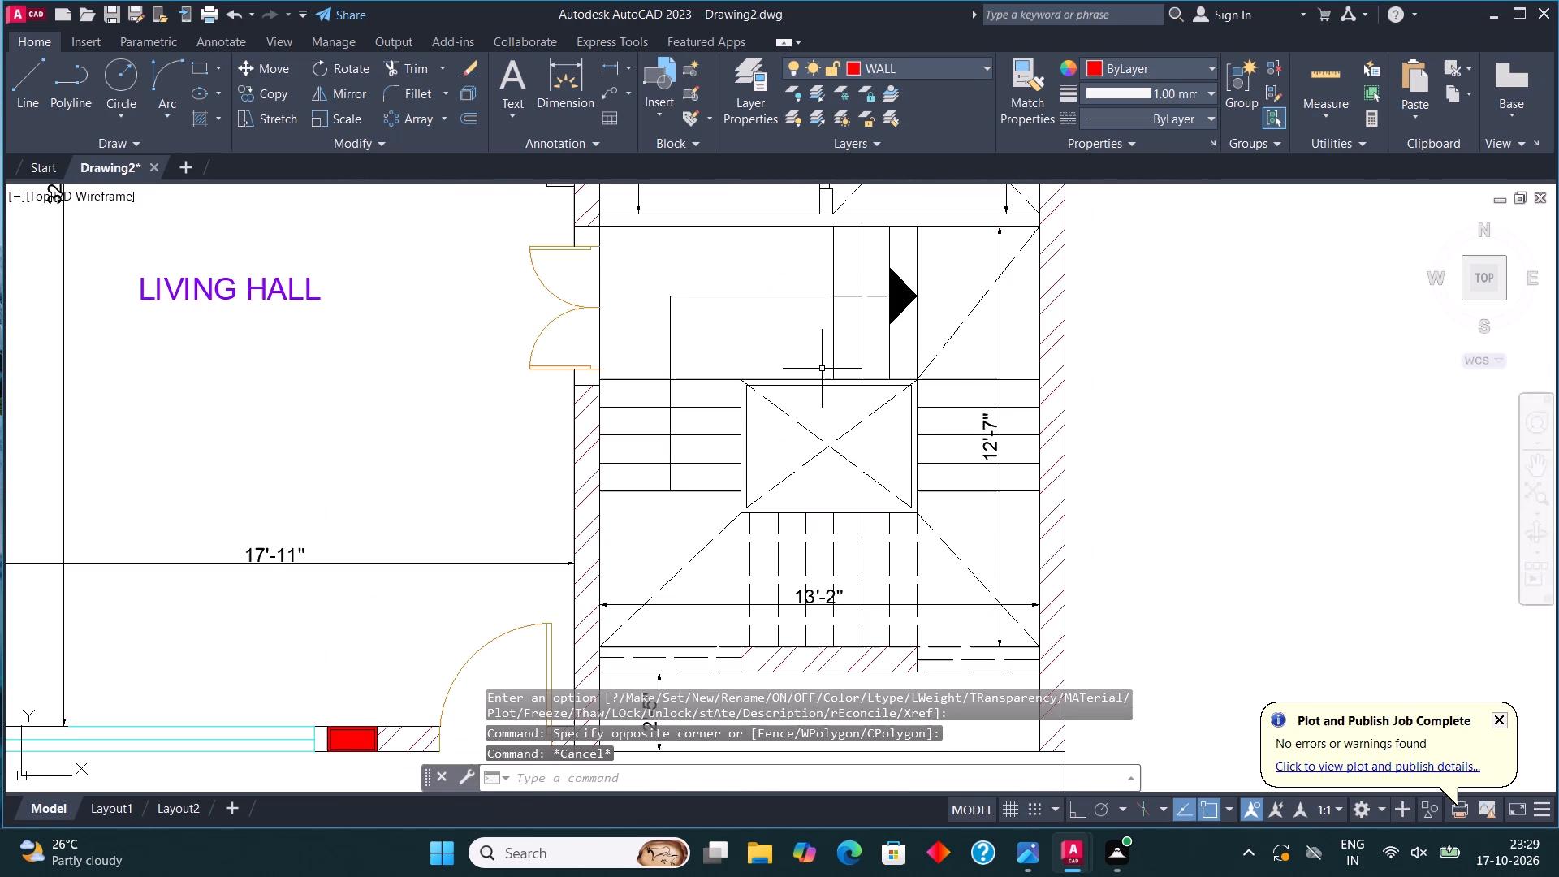
# Fill the narrow border around the staircase's central rectangle with a solid hatch.
pyautogui.press('h')
pyautogui.press('Return')
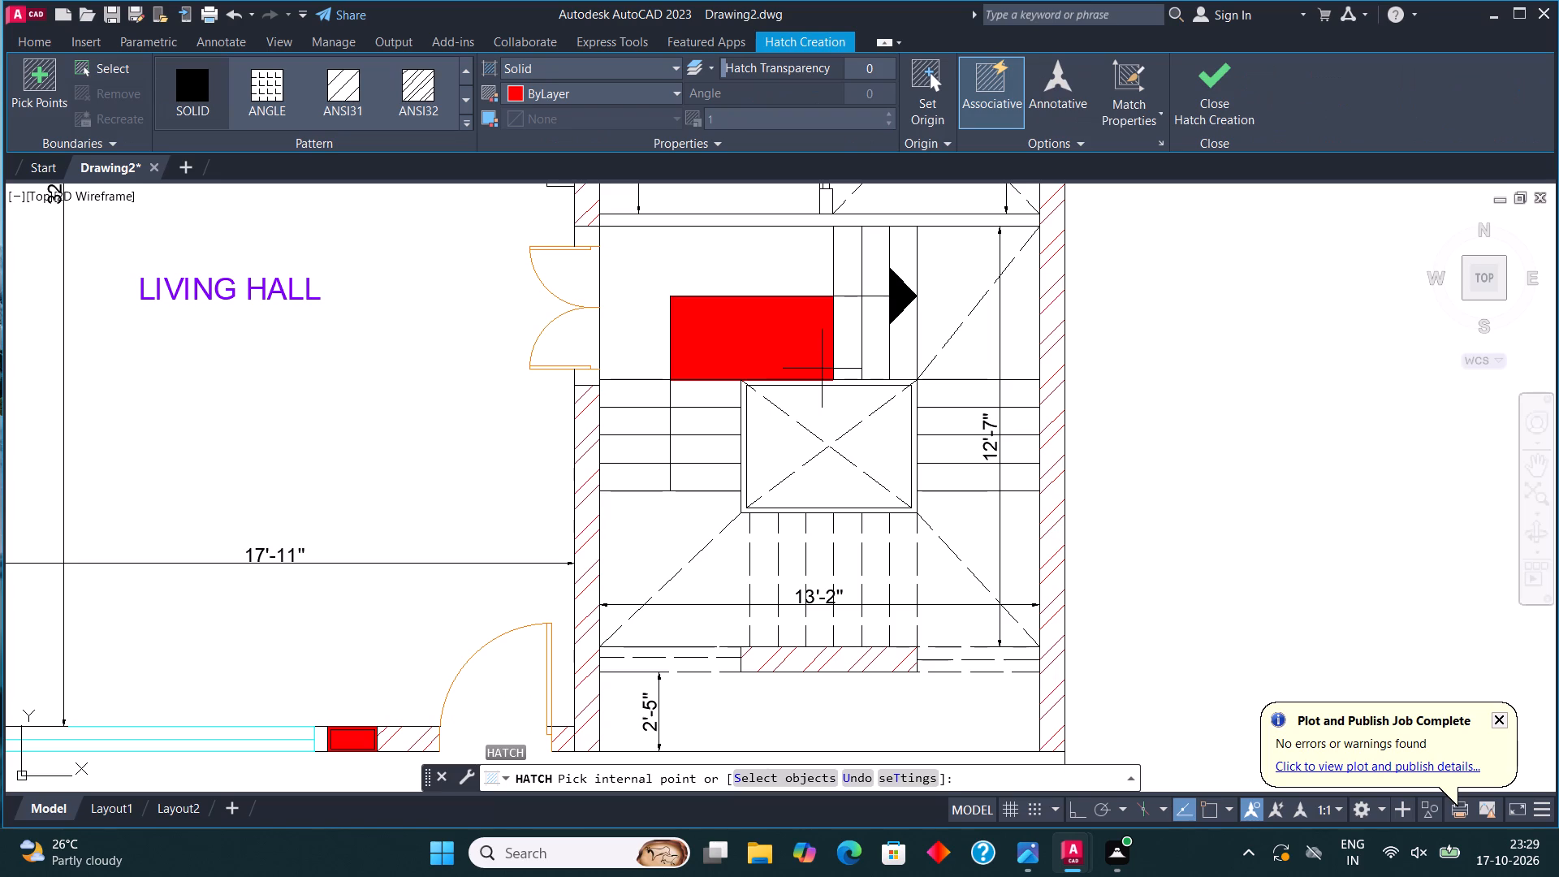
pyautogui.click(834, 382)
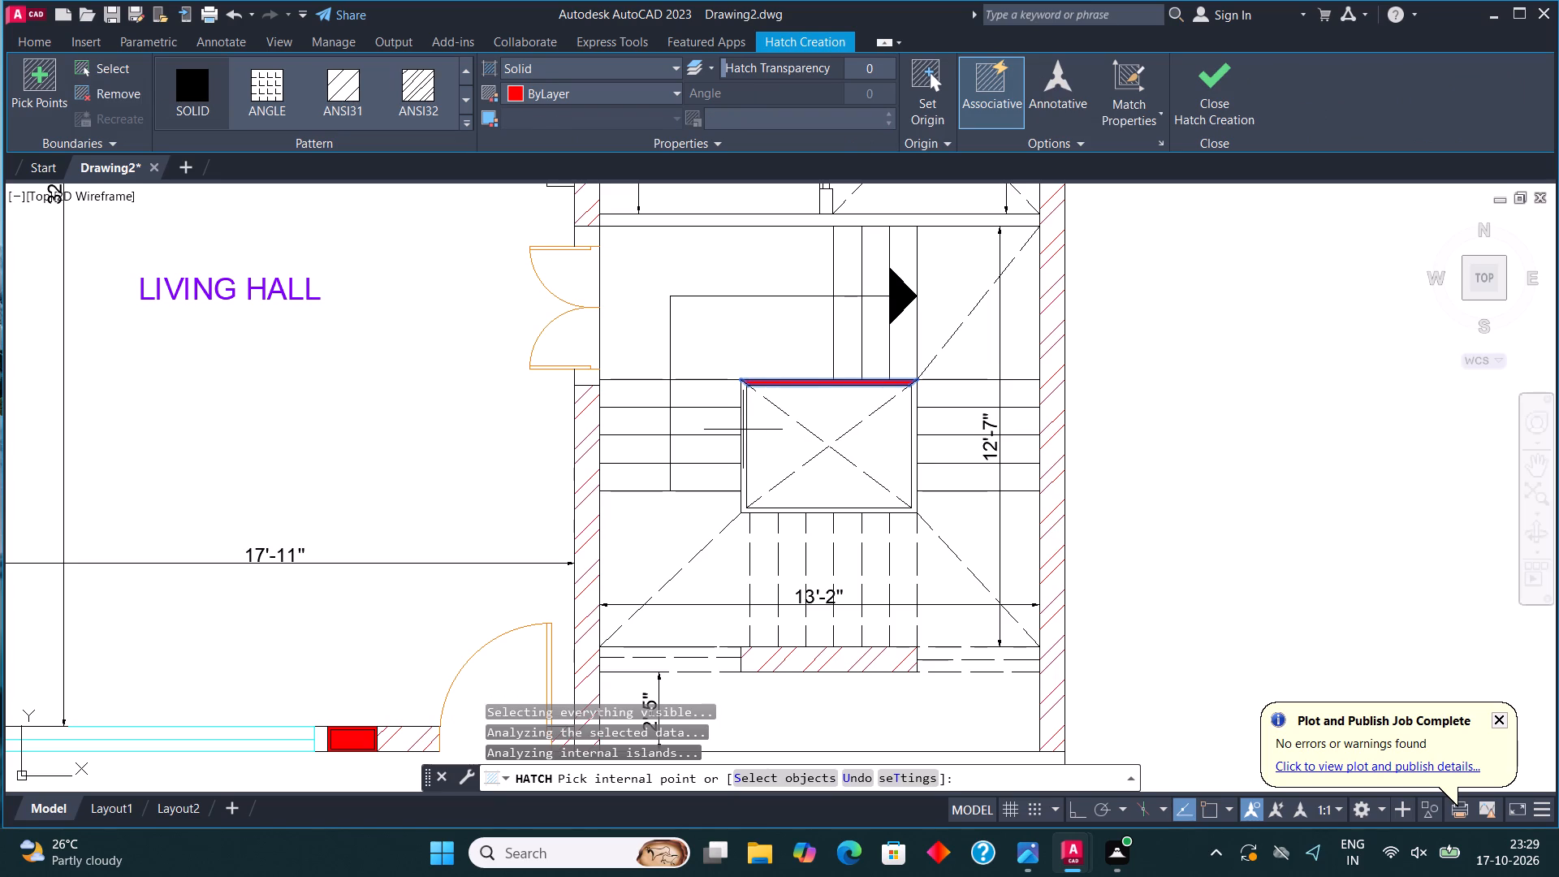
pyautogui.click(743, 430)
pyautogui.click(1214, 75)
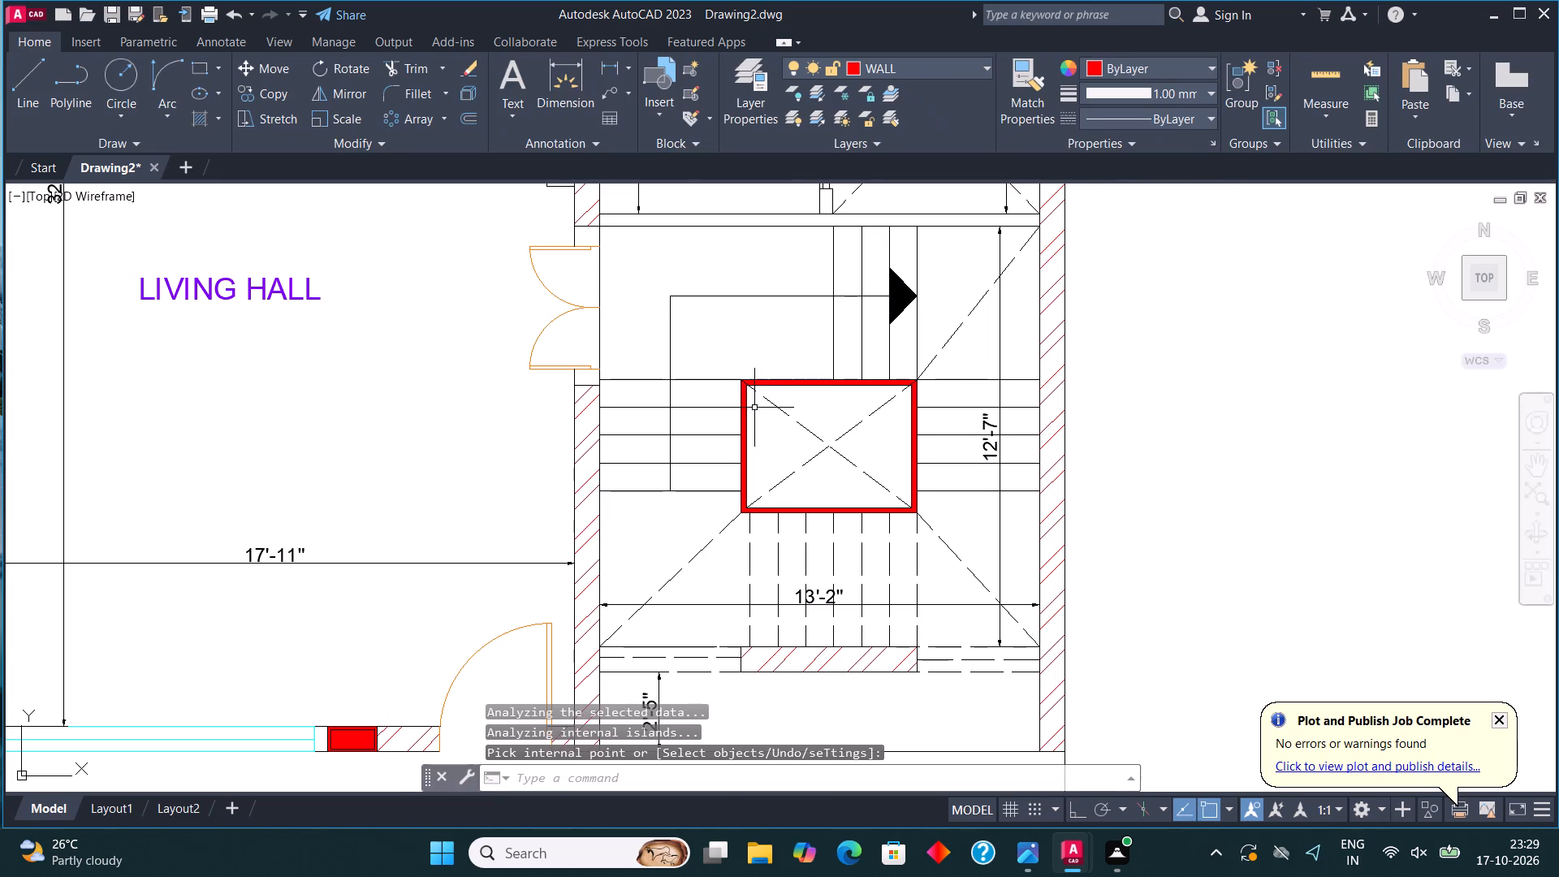
# Assign the staircase's treads, direction line, dashed diagonals and central cross, together with the 13'-2" dimension, to the FUR layer.
pyautogui.click(706, 520)
pyautogui.click(658, 280)
pyautogui.click(724, 564)
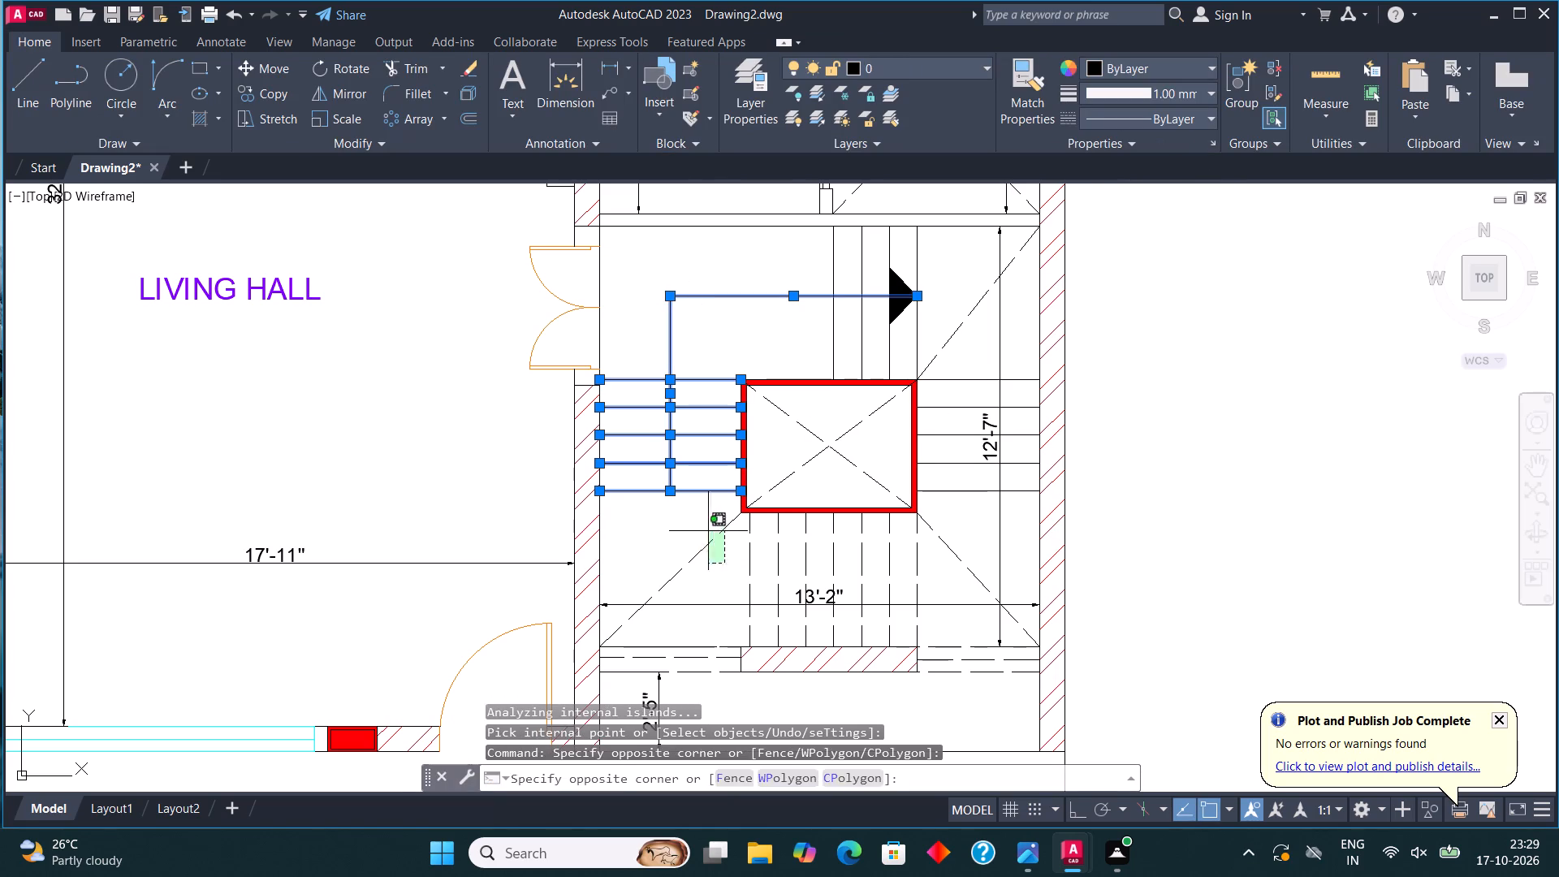
pyautogui.click(697, 511)
pyautogui.moveTo(709, 624); pyautogui.dragTo(706, 607)
pyautogui.click(680, 548)
pyautogui.click(930, 578)
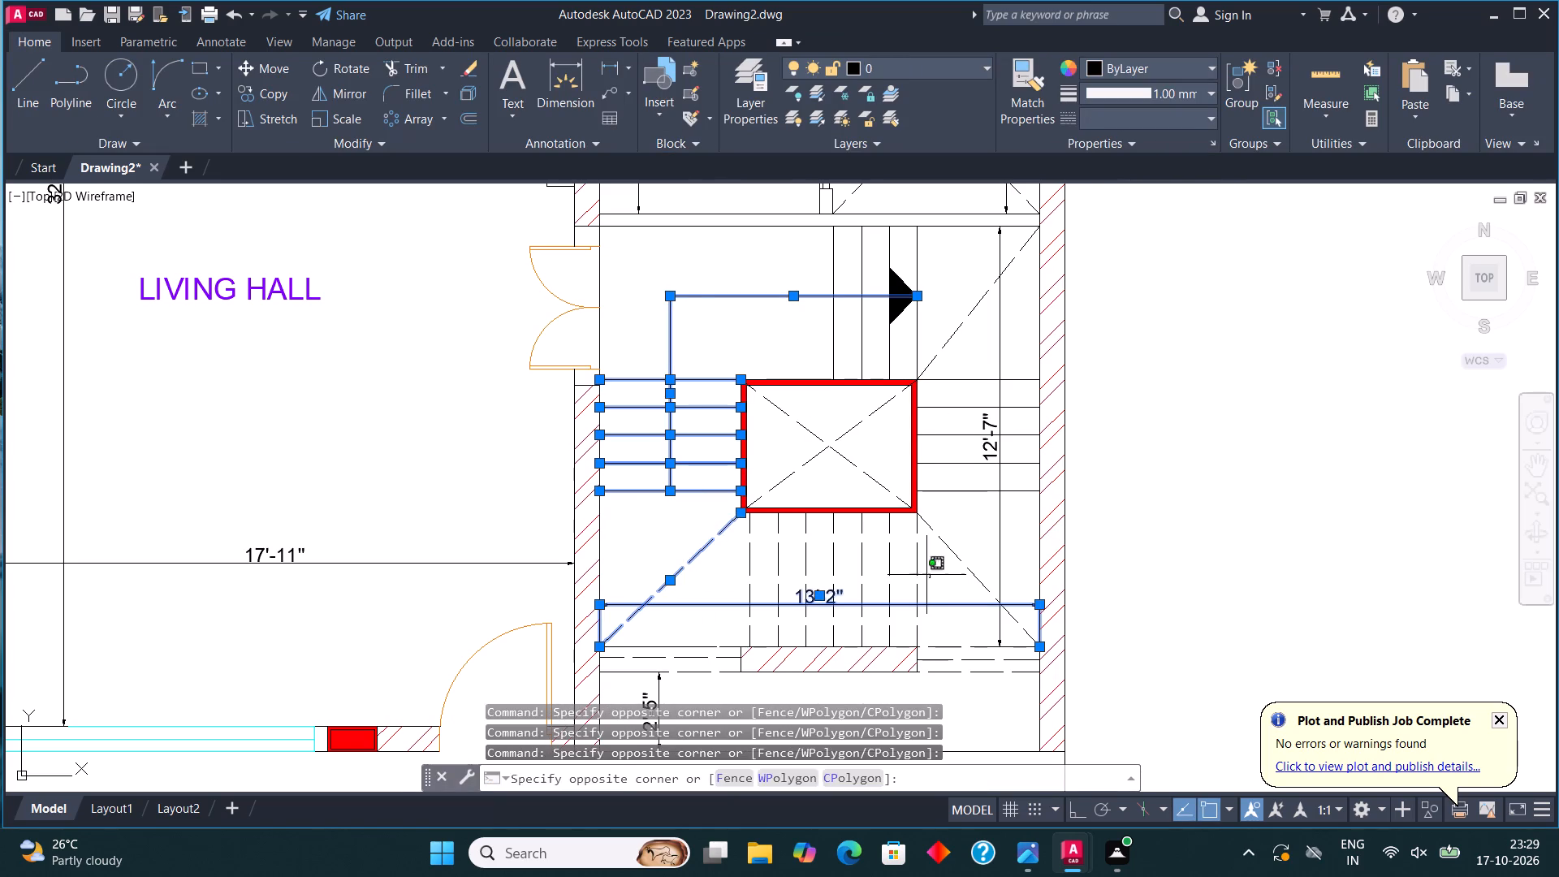
pyautogui.click(724, 540)
pyautogui.click(943, 568)
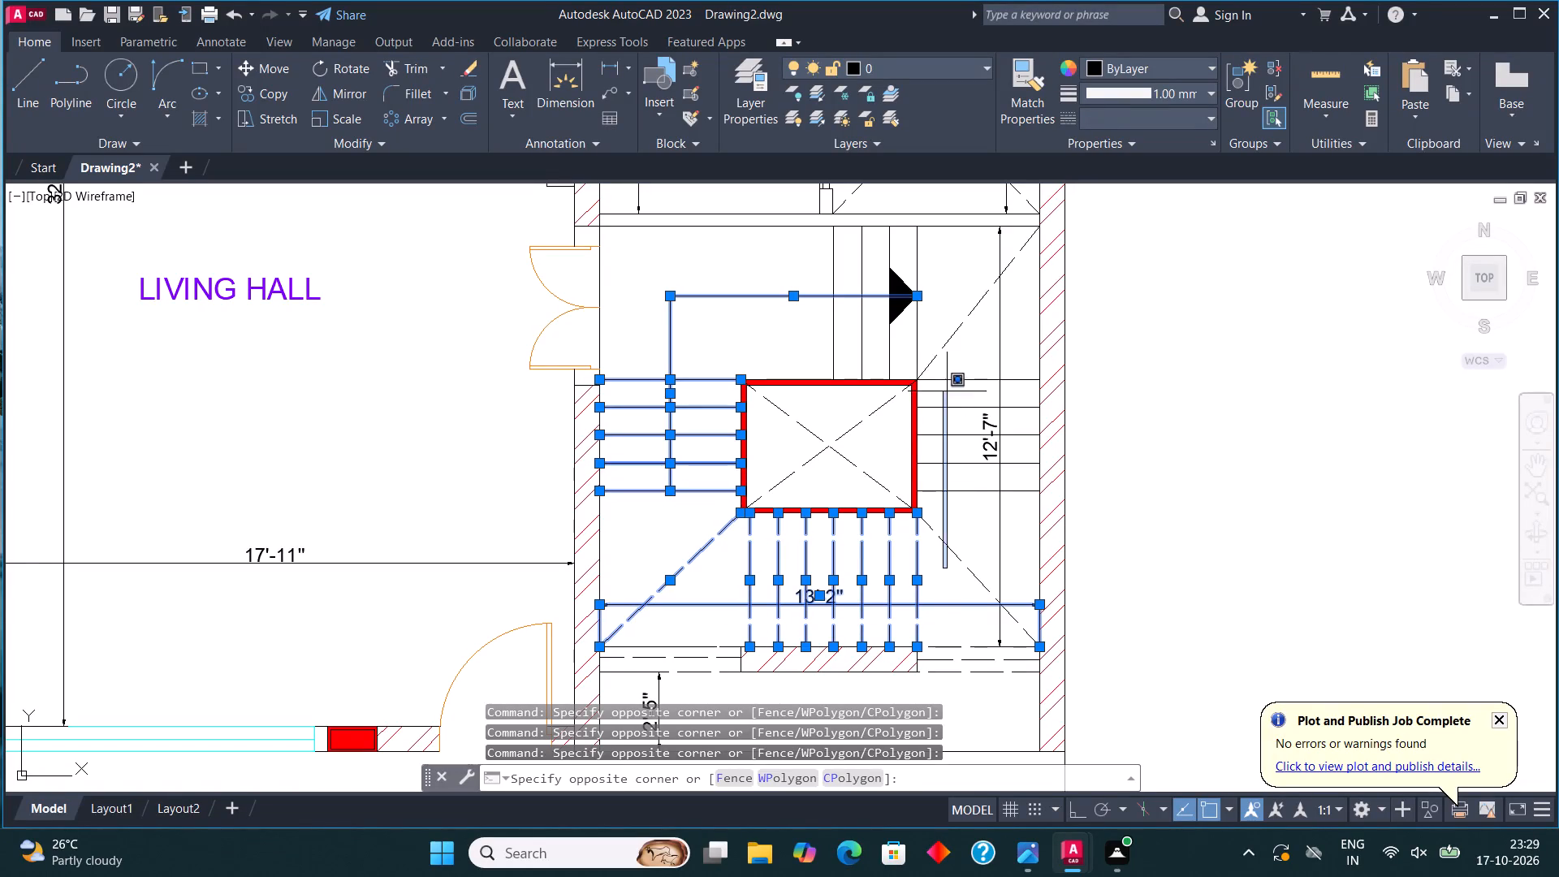
pyautogui.click(937, 324)
pyautogui.click(849, 466)
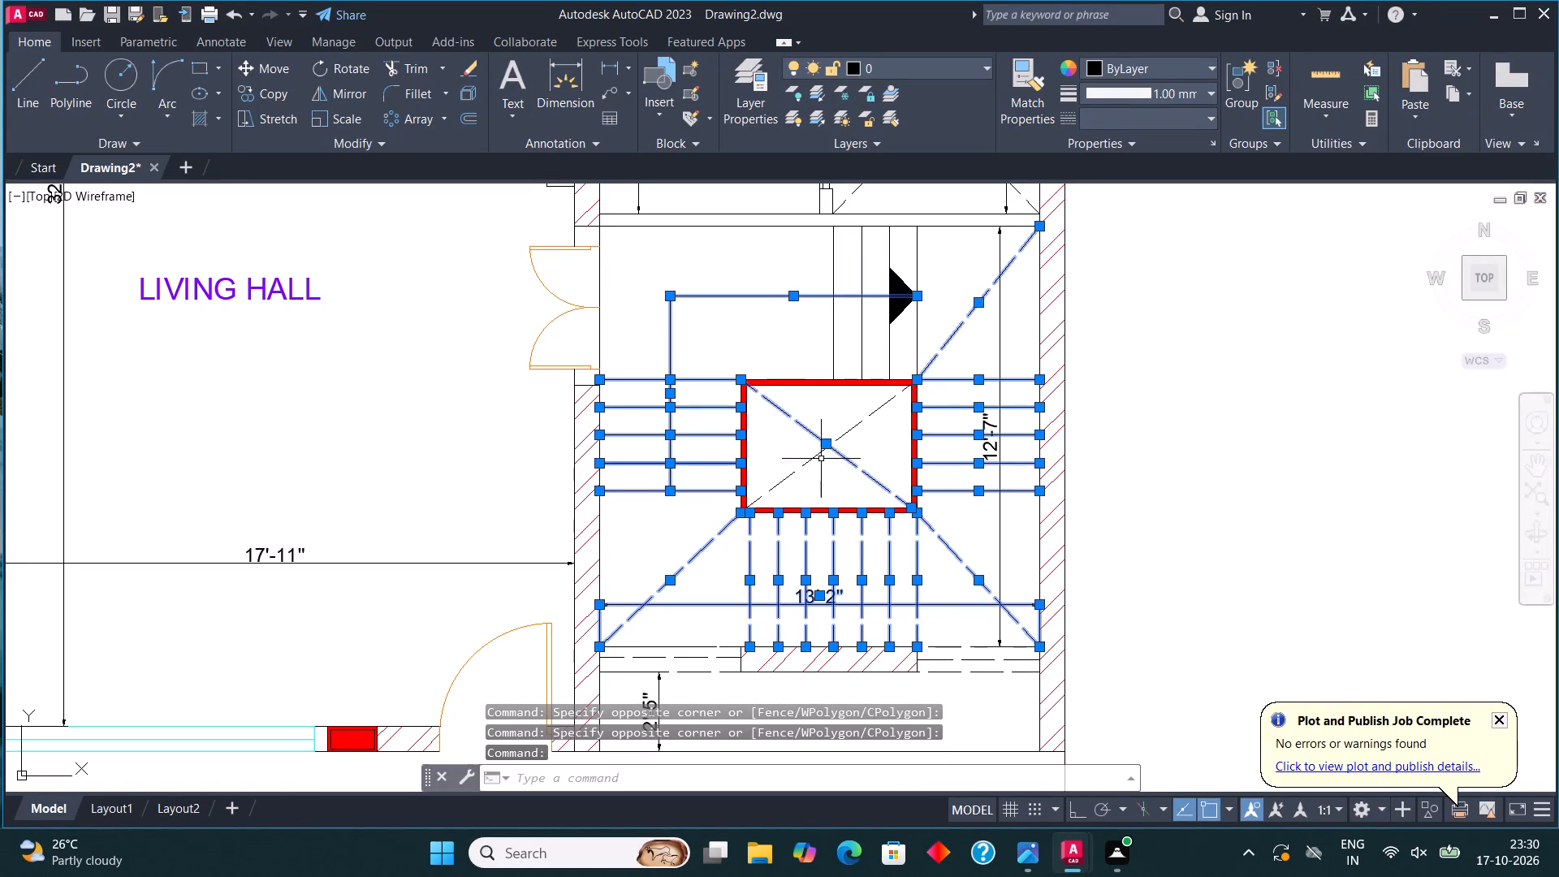
pyautogui.click(830, 470)
pyautogui.click(805, 417)
pyautogui.click(933, 338)
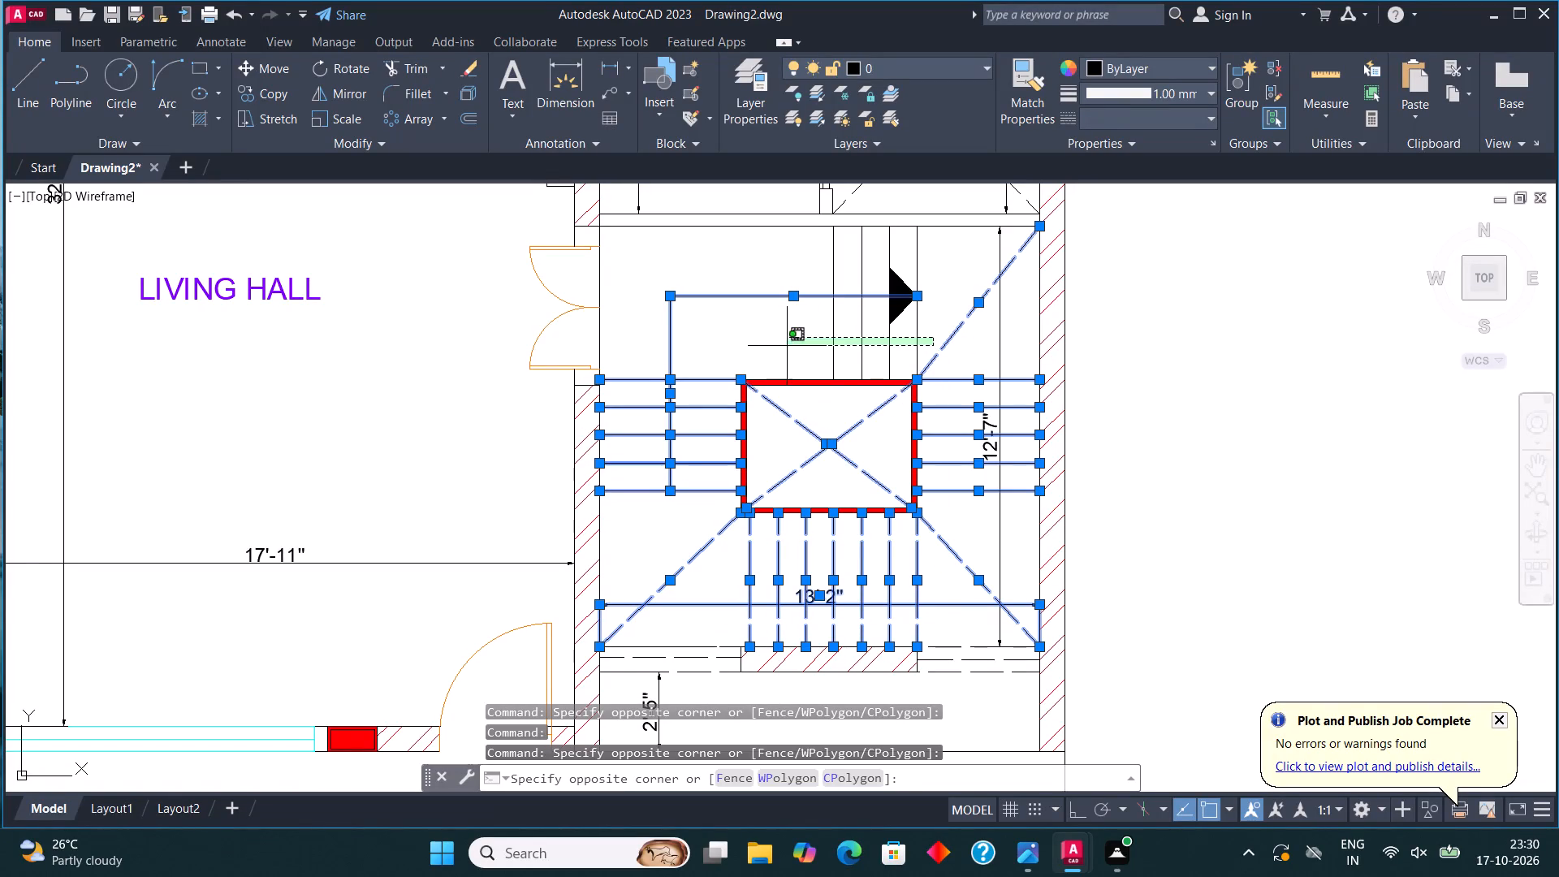
pyautogui.click(787, 346)
pyautogui.click(939, 66)
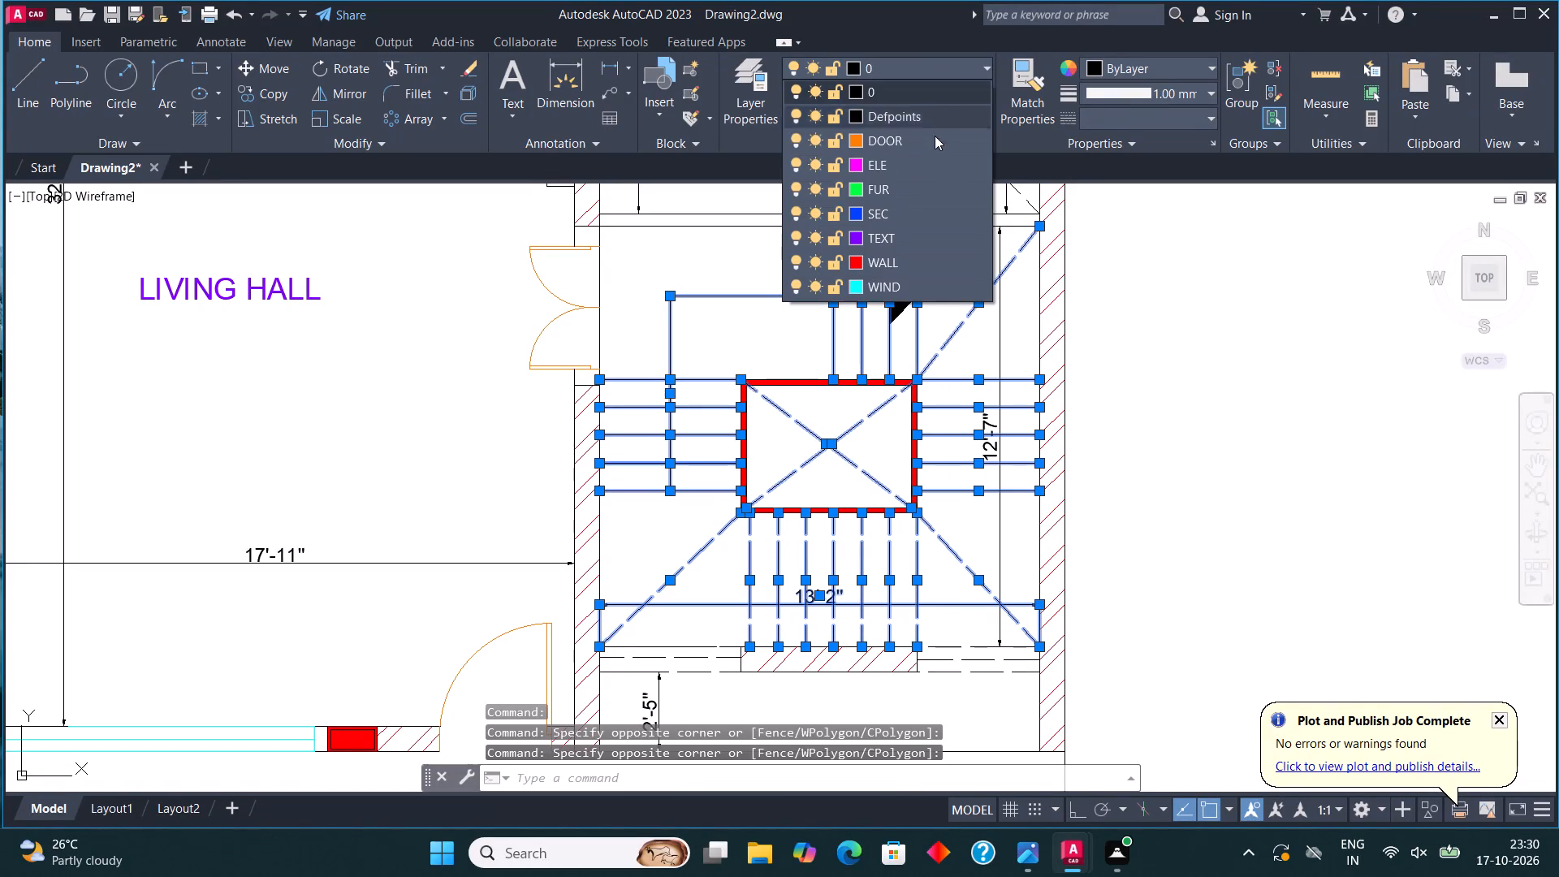
pyautogui.click(900, 192)
pyautogui.press('Escape')
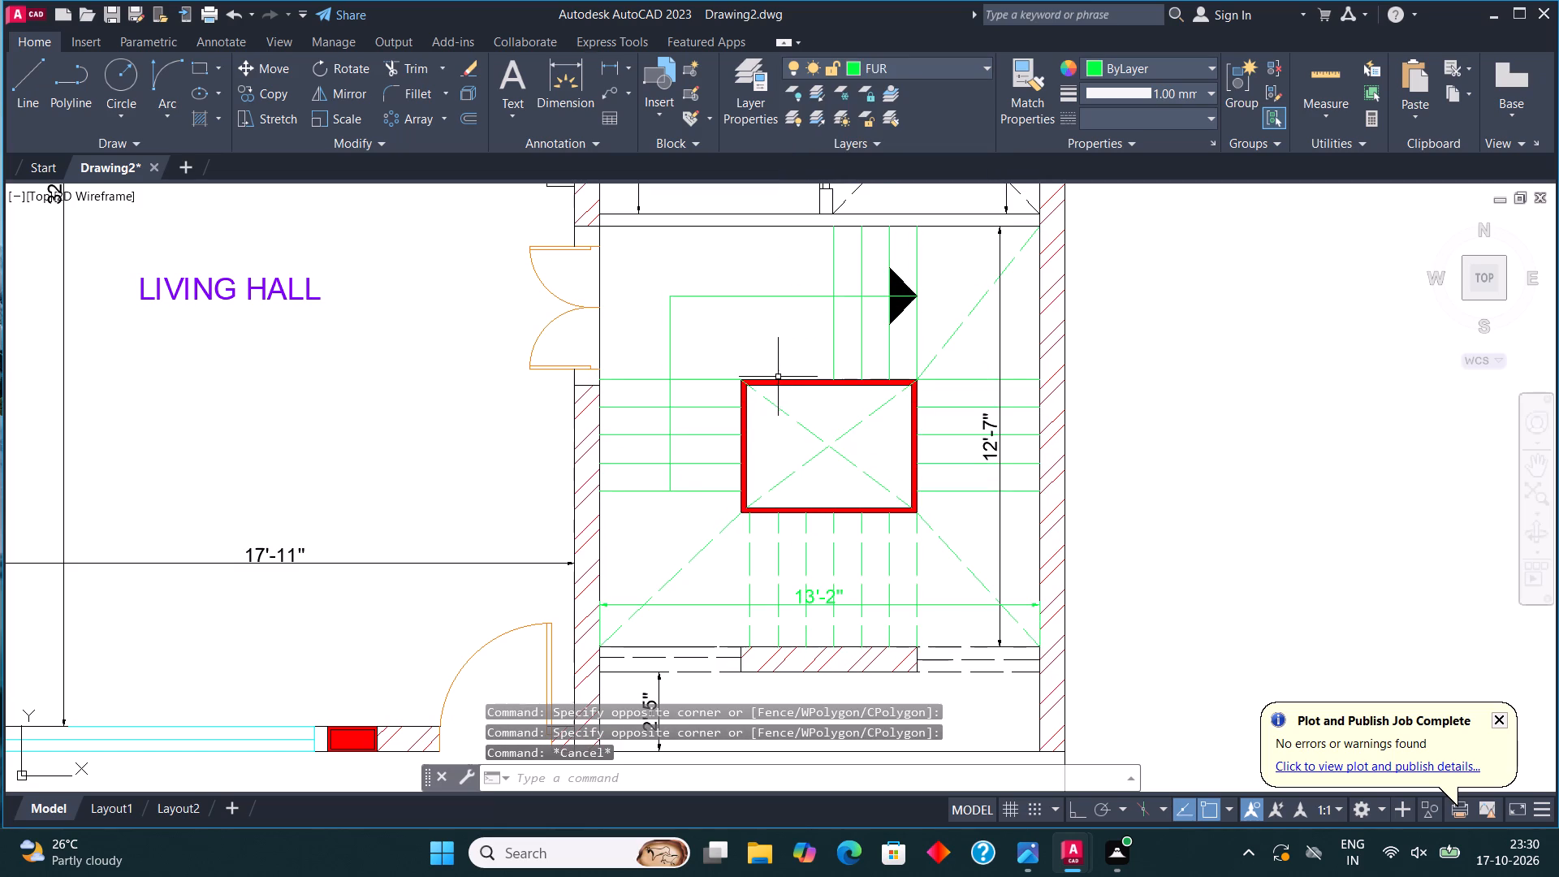
# Hatch the wall between the stairs and the W.C./duct, plus both short wall pieces between W.C. and duct, with ANSI32.
pyautogui.moveTo(739, 336); pyautogui.dragTo(793, 500, button='middle')
pyautogui.moveTo(814, 357); pyautogui.dragTo(818, 395, button='middle')
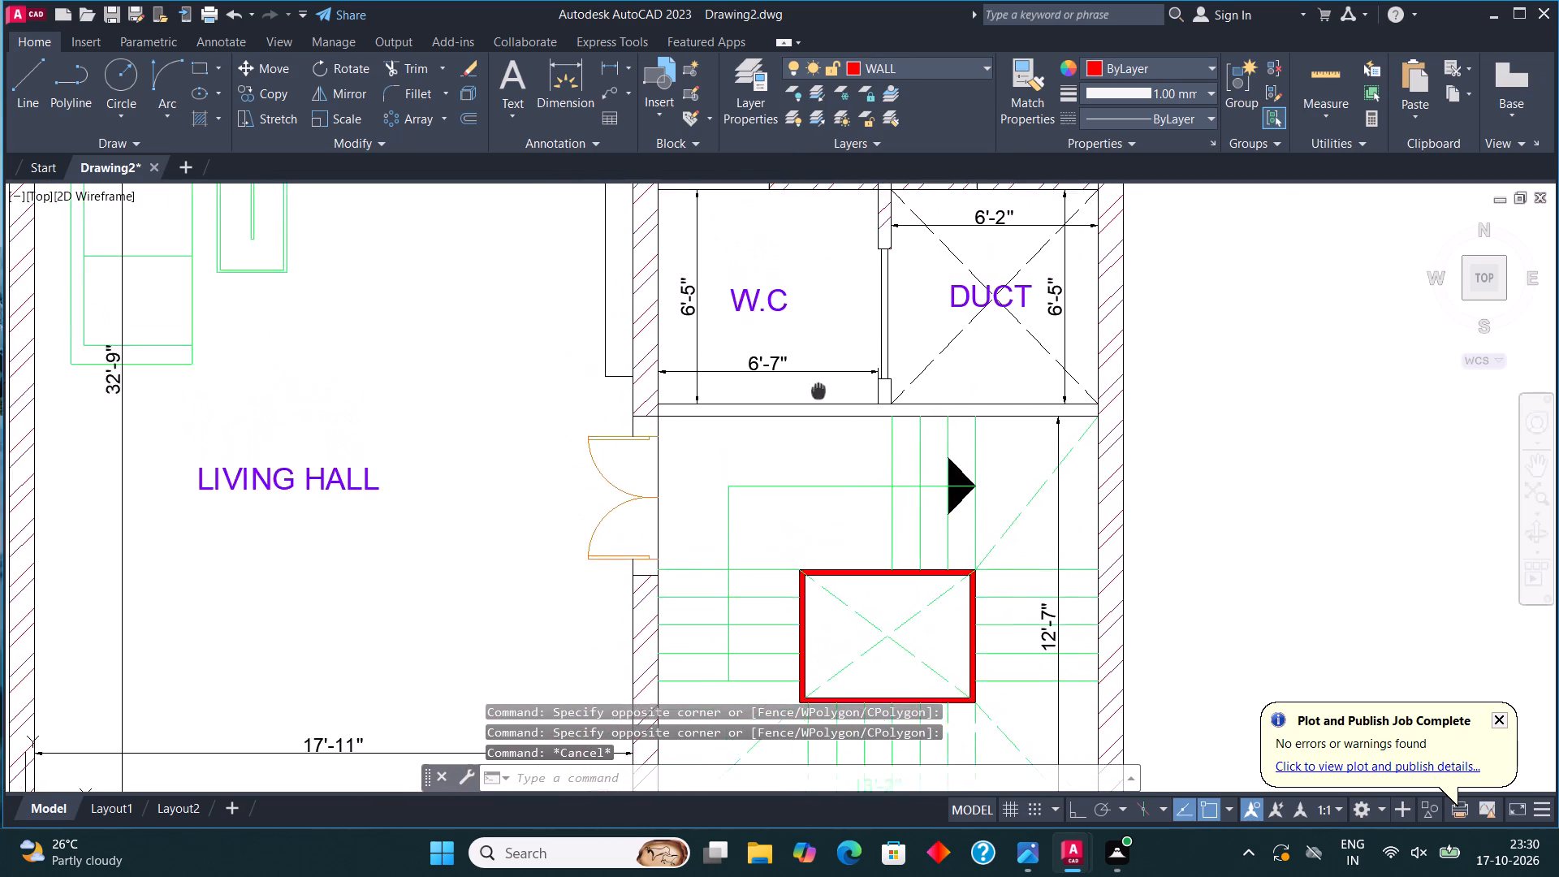
pyautogui.moveTo(818, 395); pyautogui.dragTo(815, 478, button='middle')
pyautogui.scroll(1, 815, 478)
pyautogui.scroll(-2, 791, 422)
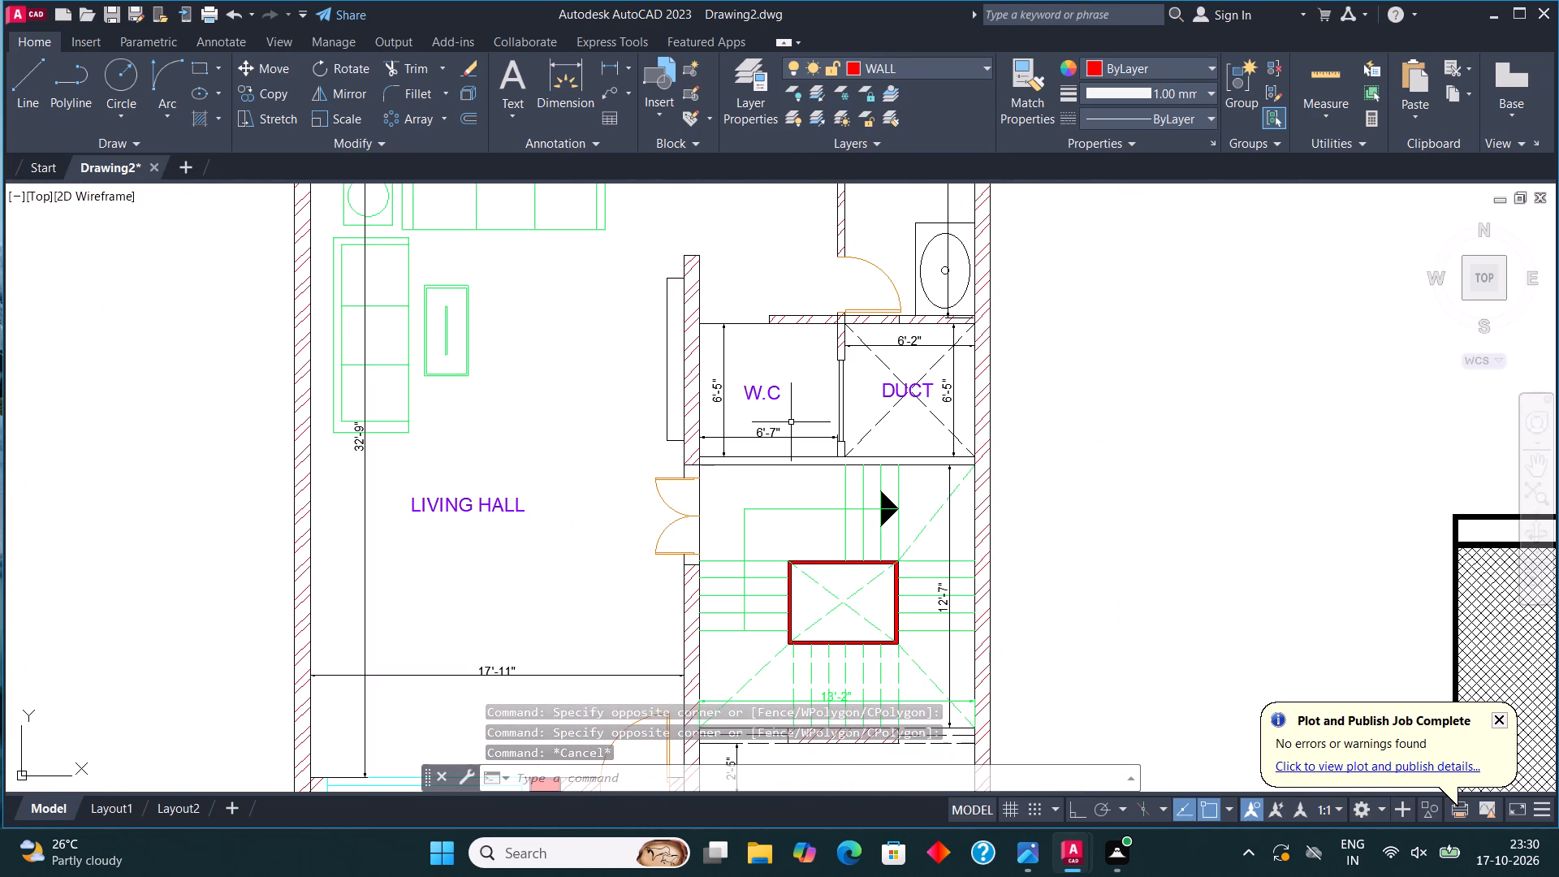
pyautogui.press('h')
pyautogui.press('Return')
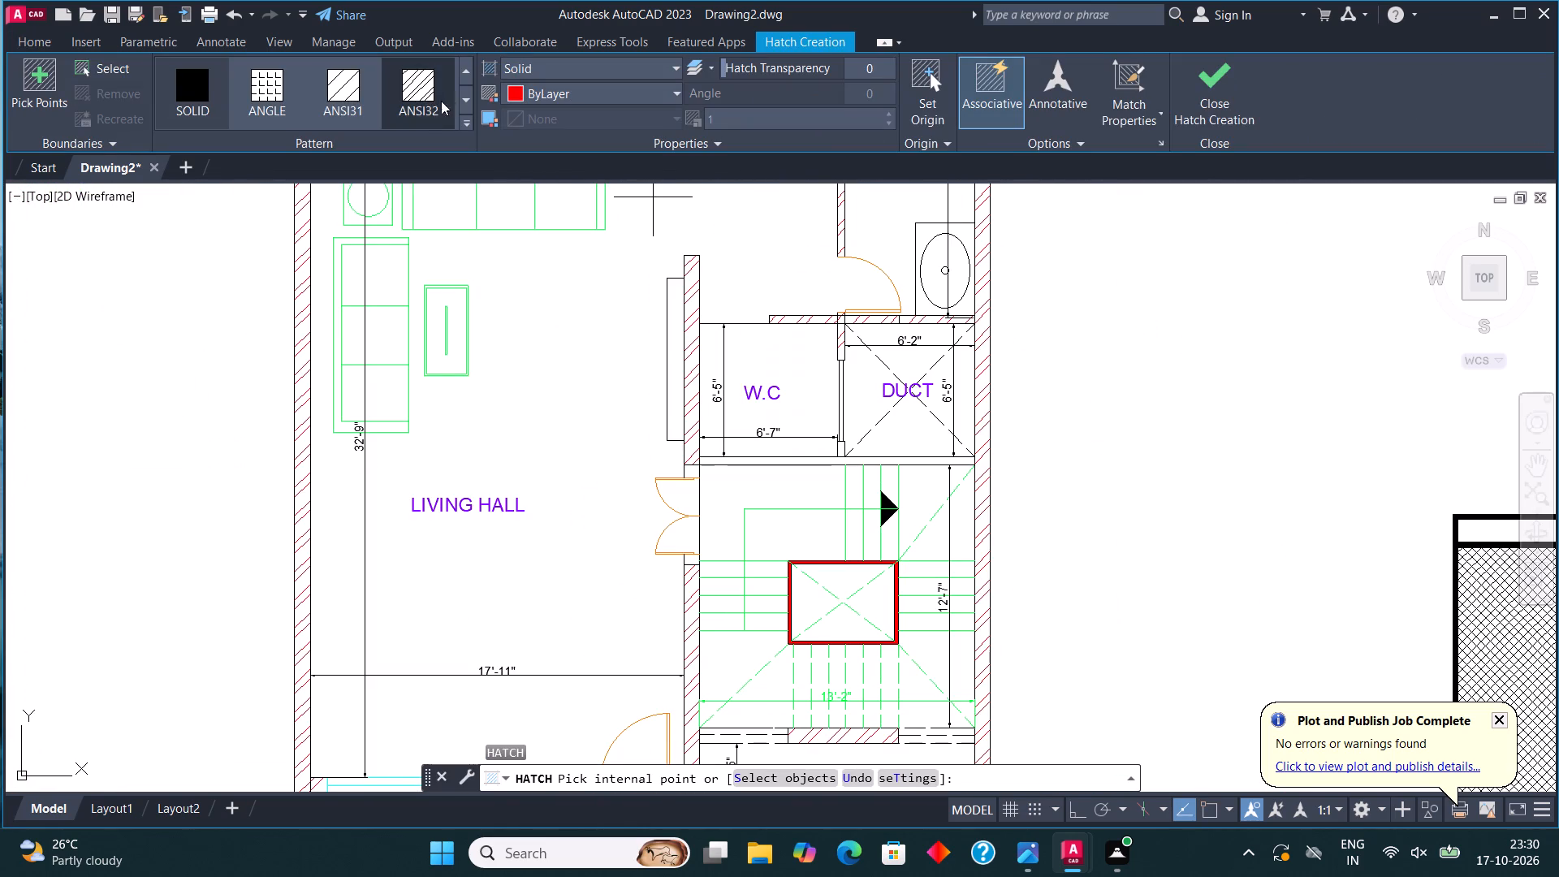
pyautogui.click(439, 97)
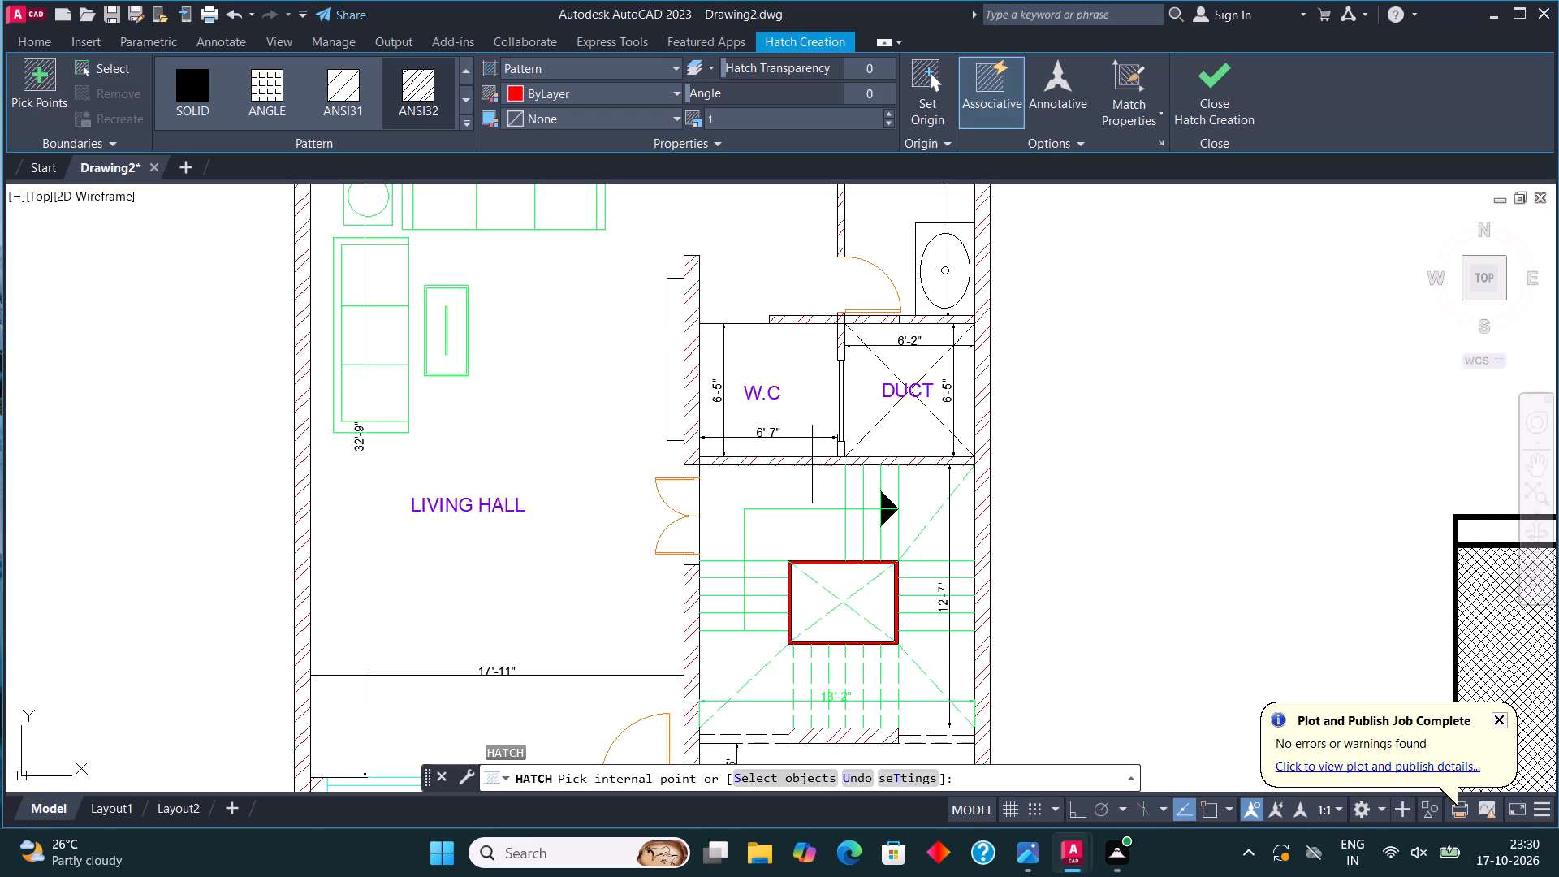
pyautogui.click(812, 464)
pyautogui.scroll(2, 848, 450)
pyautogui.click(827, 444)
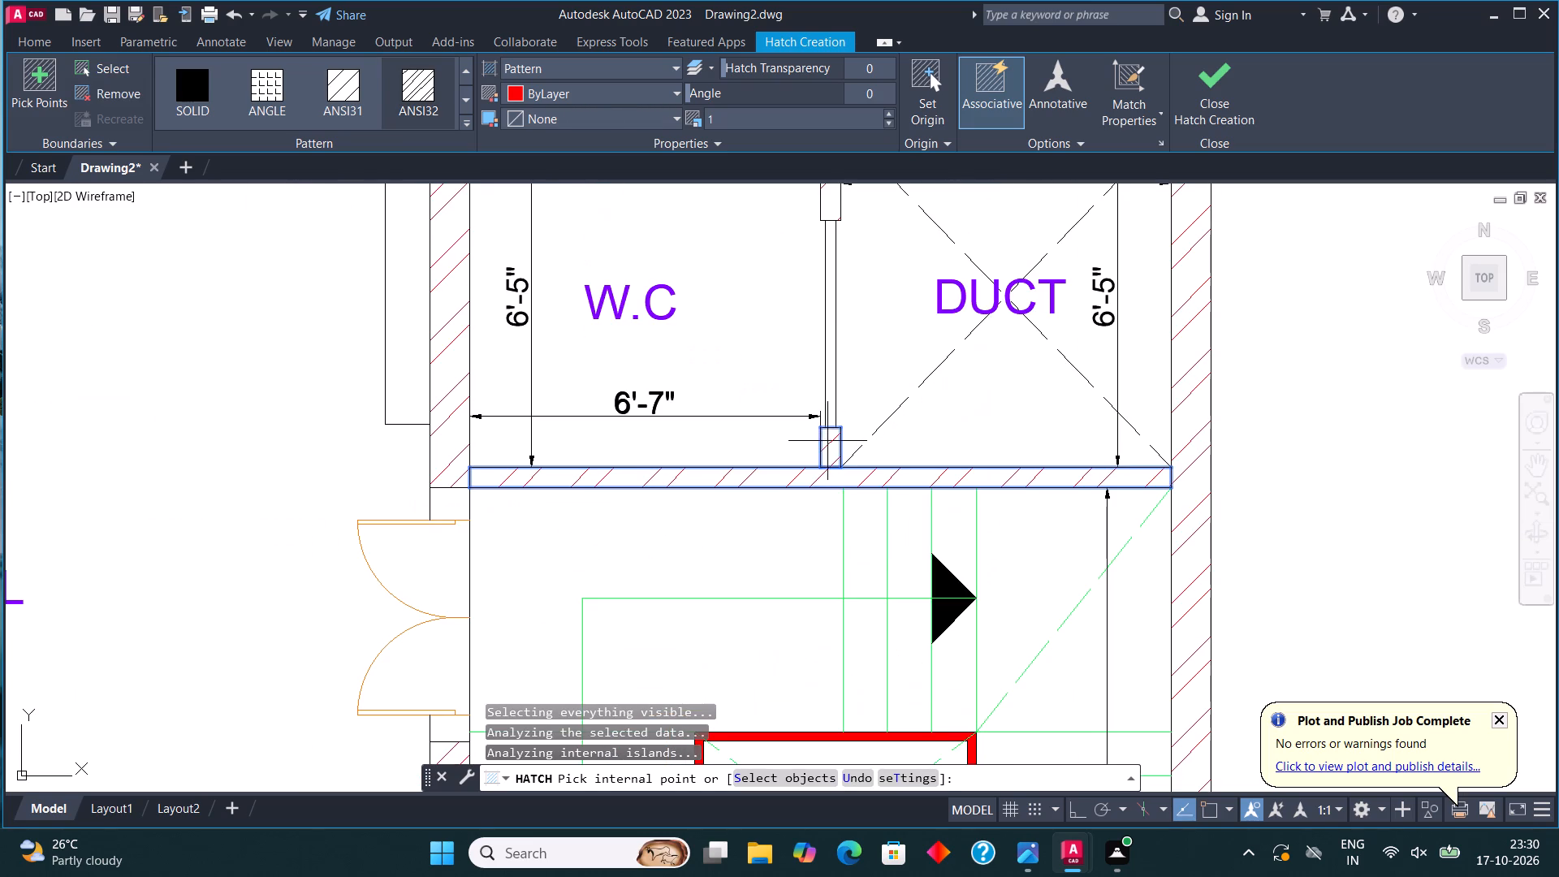
pyautogui.click(826, 174)
pyautogui.click(836, 209)
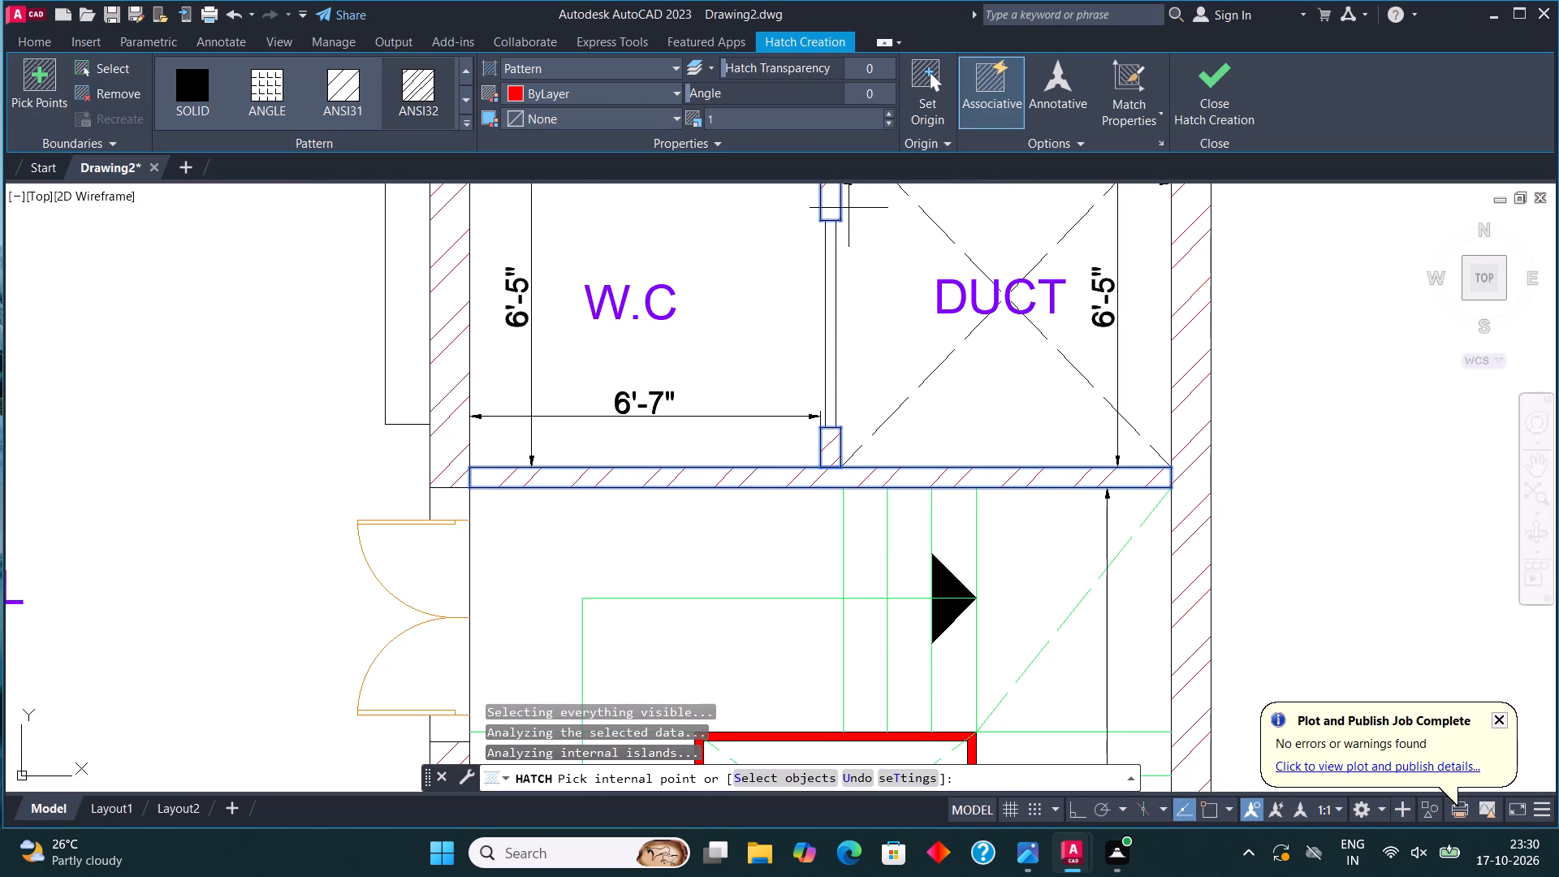
pyautogui.click(1213, 80)
# Assign the narrow rectangular unit on the living hall side of the W.C. wall to the FUR layer.
pyautogui.scroll(-2, 716, 415)
pyautogui.moveTo(732, 390); pyautogui.dragTo(876, 361, button='middle')
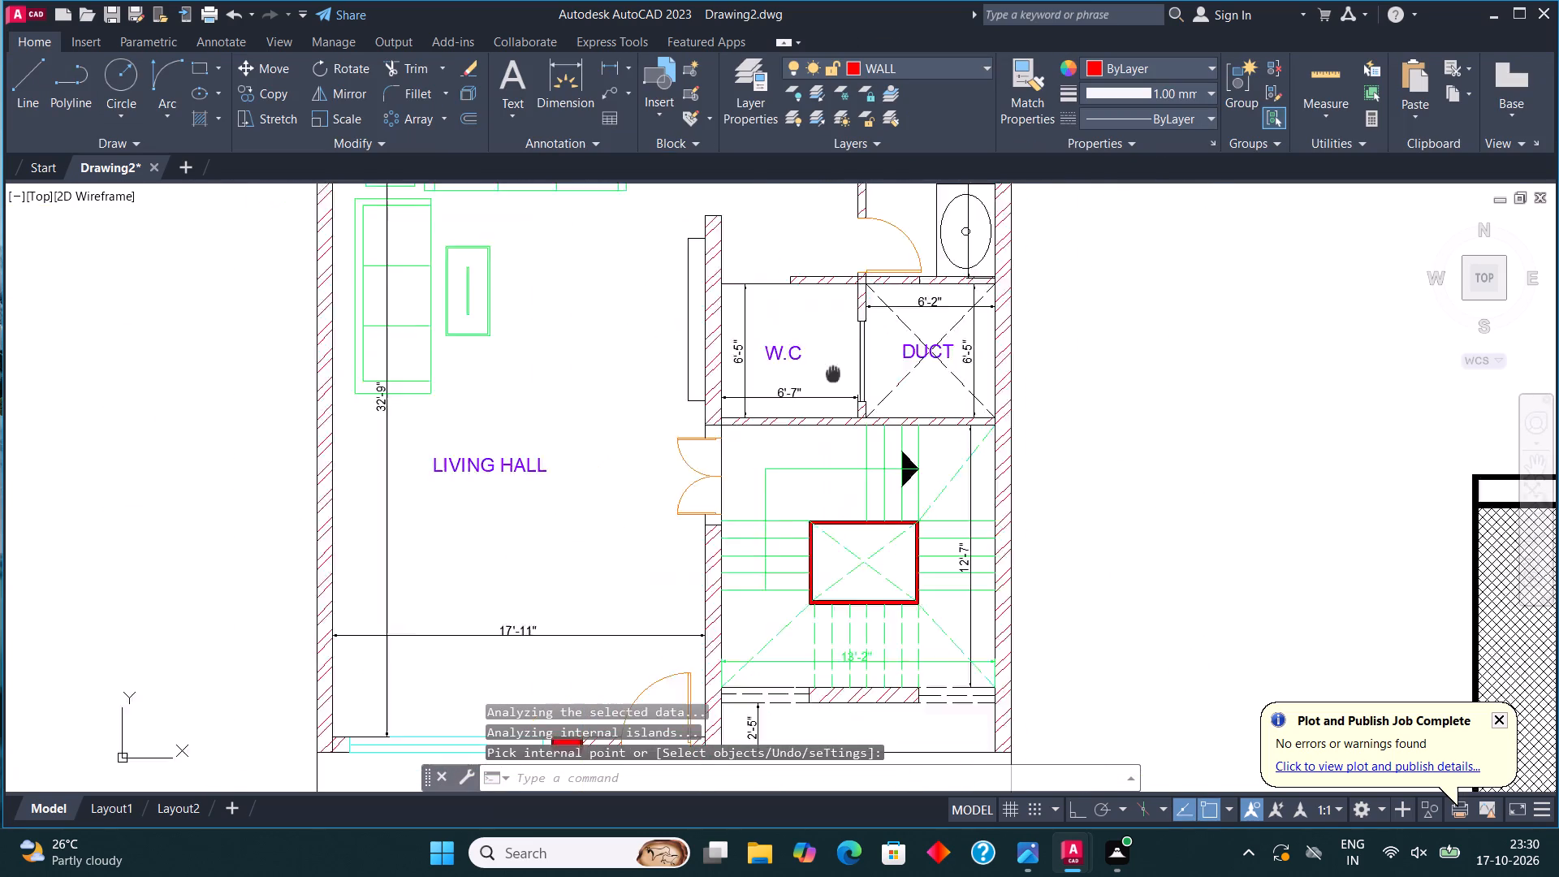
pyautogui.moveTo(876, 361); pyautogui.dragTo(920, 350, button='middle')
pyautogui.click(783, 329)
pyautogui.click(762, 324)
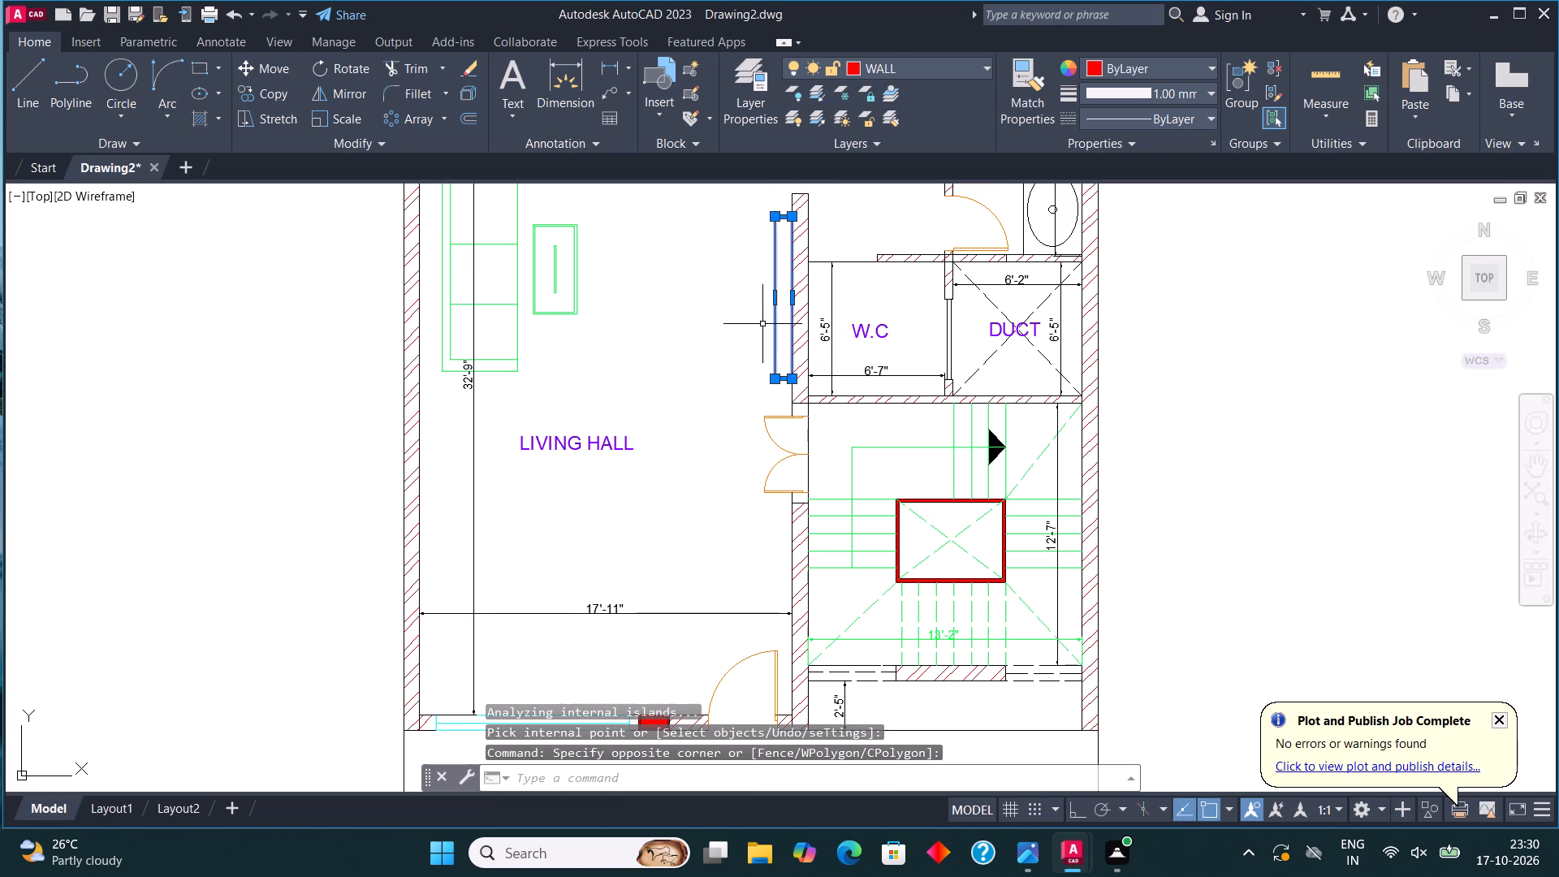
pyautogui.click(897, 65)
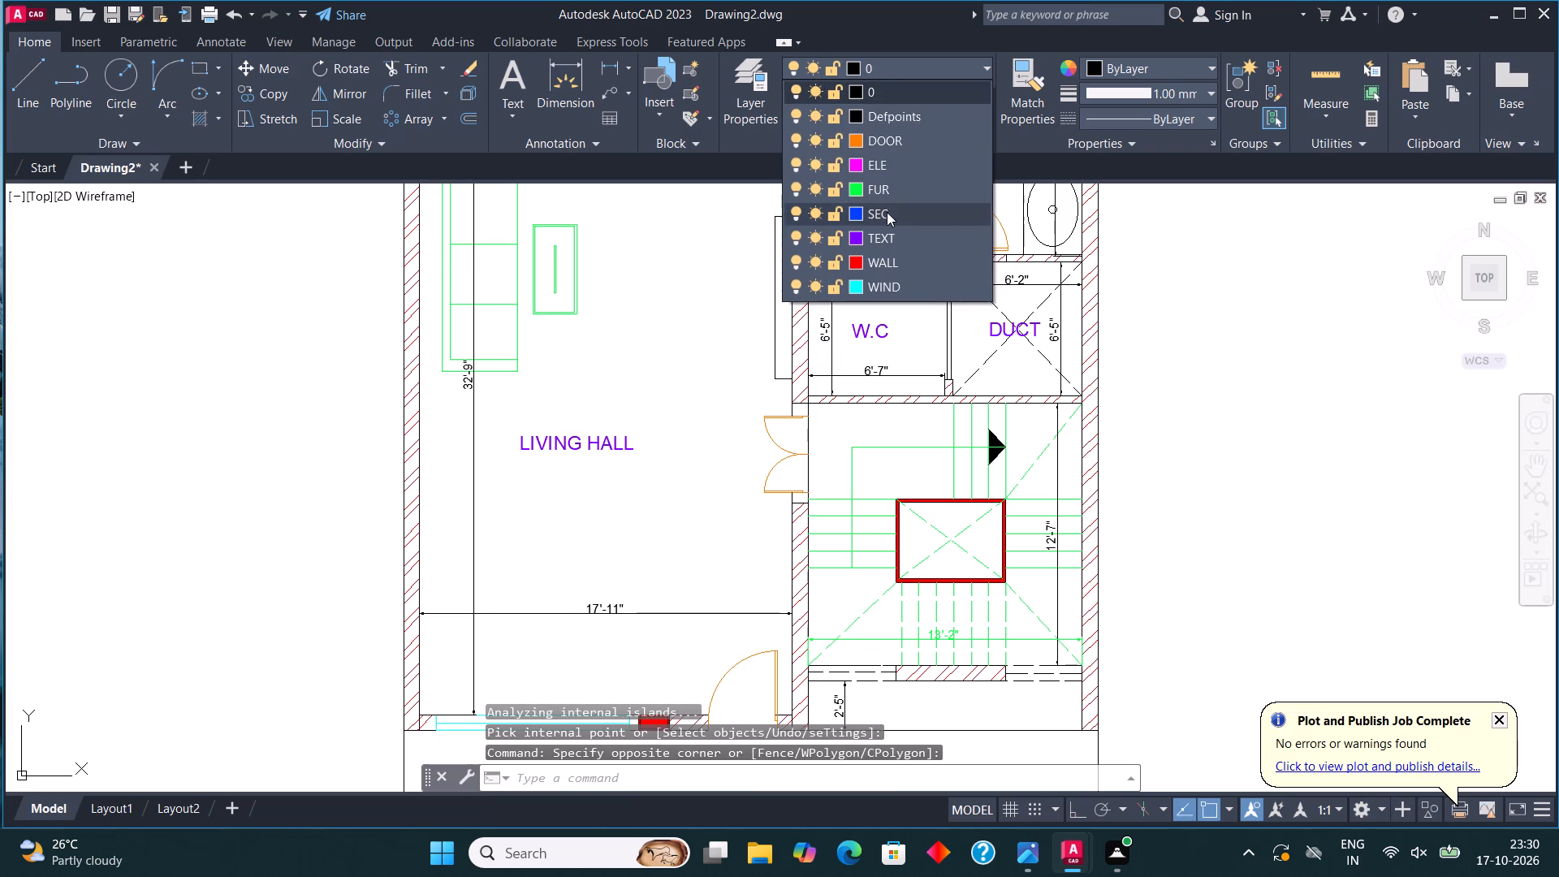
pyautogui.click(887, 196)
pyautogui.scroll(-2, 873, 488)
pyautogui.scroll(3, 957, 355)
pyautogui.press('Escape')
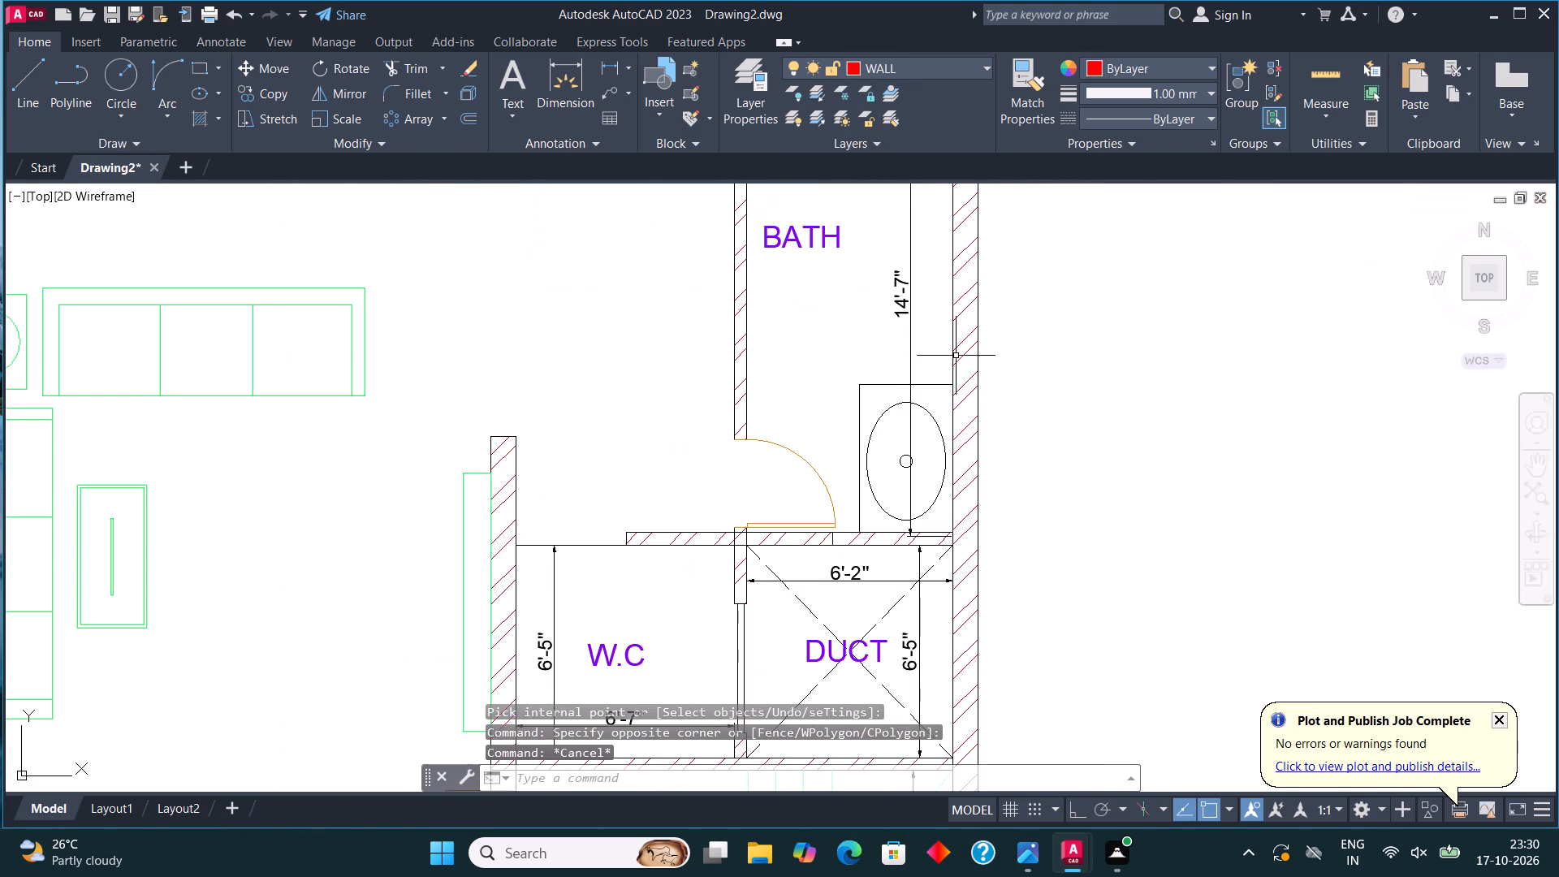
# Assign the bath's oval washbasin with its counter and the toilet fixture to the FUR layer.
pyautogui.scroll(1, 934, 429)
pyautogui.moveTo(938, 436); pyautogui.dragTo(938, 426)
pyautogui.click(924, 311)
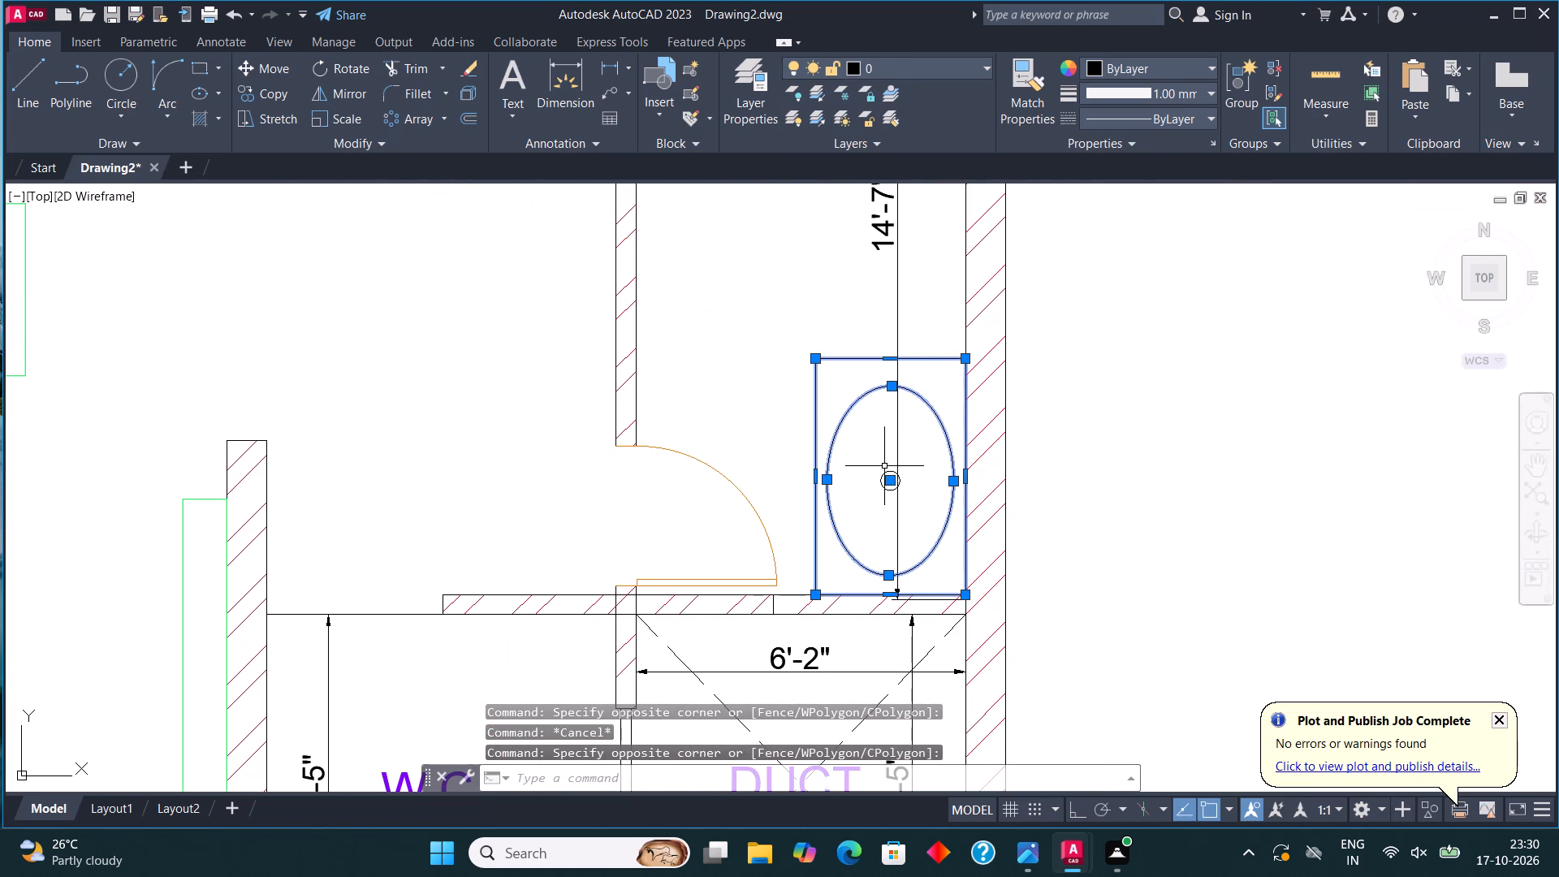
pyautogui.click(884, 468)
pyautogui.click(883, 512)
pyautogui.scroll(-2, 916, 362)
pyautogui.moveTo(881, 195); pyautogui.dragTo(881, 404, button='middle')
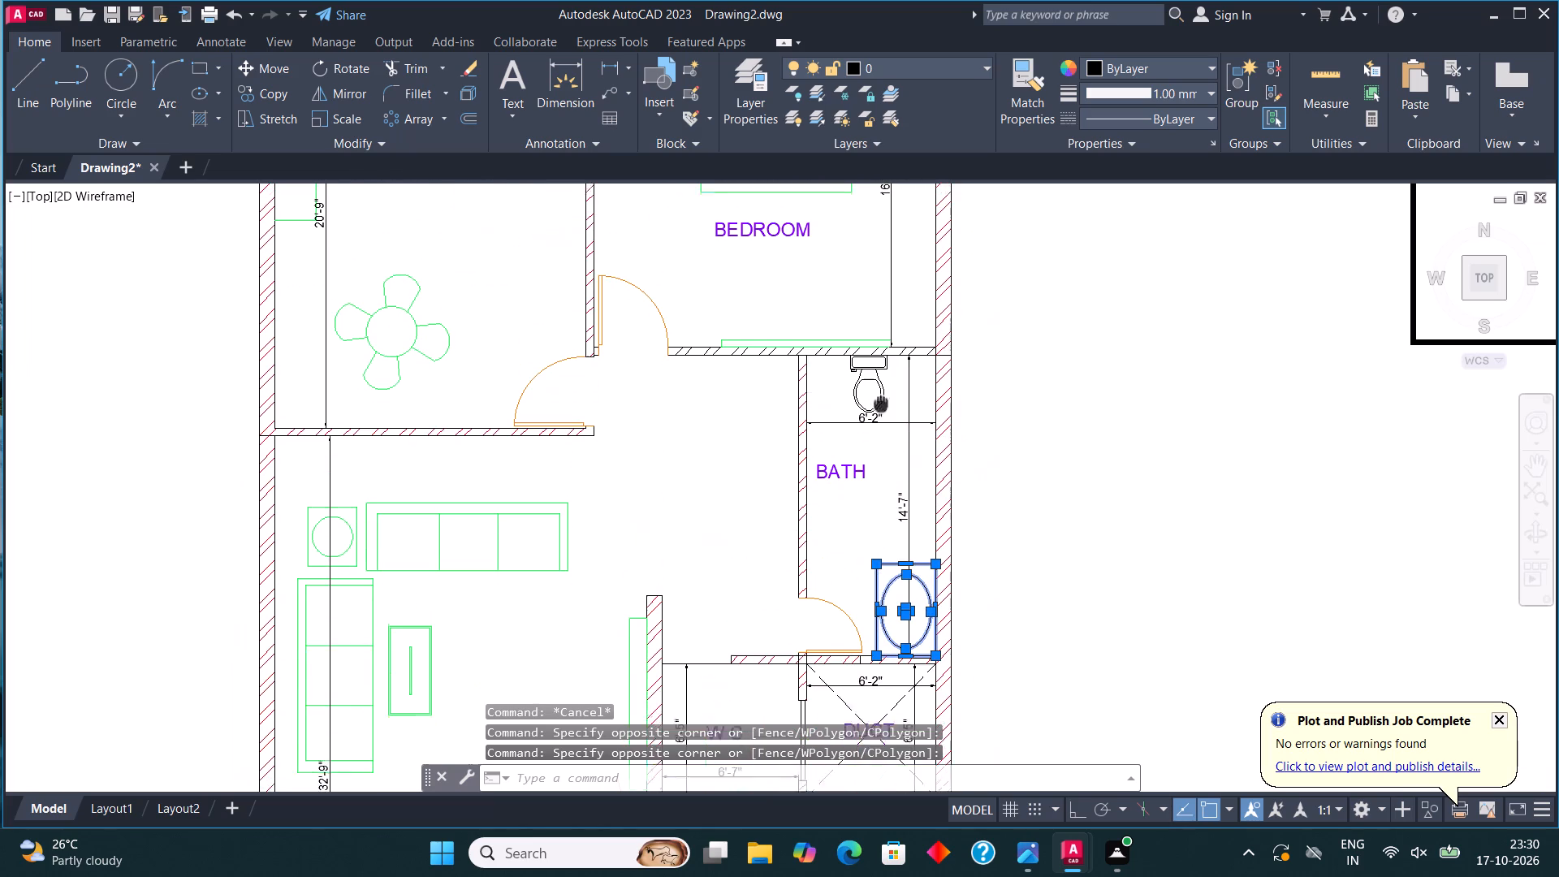
pyautogui.moveTo(881, 404); pyautogui.dragTo(881, 409, button='middle')
pyautogui.click(891, 425)
pyautogui.click(877, 394)
pyautogui.scroll(-4, 873, 404)
pyautogui.scroll(2, 864, 520)
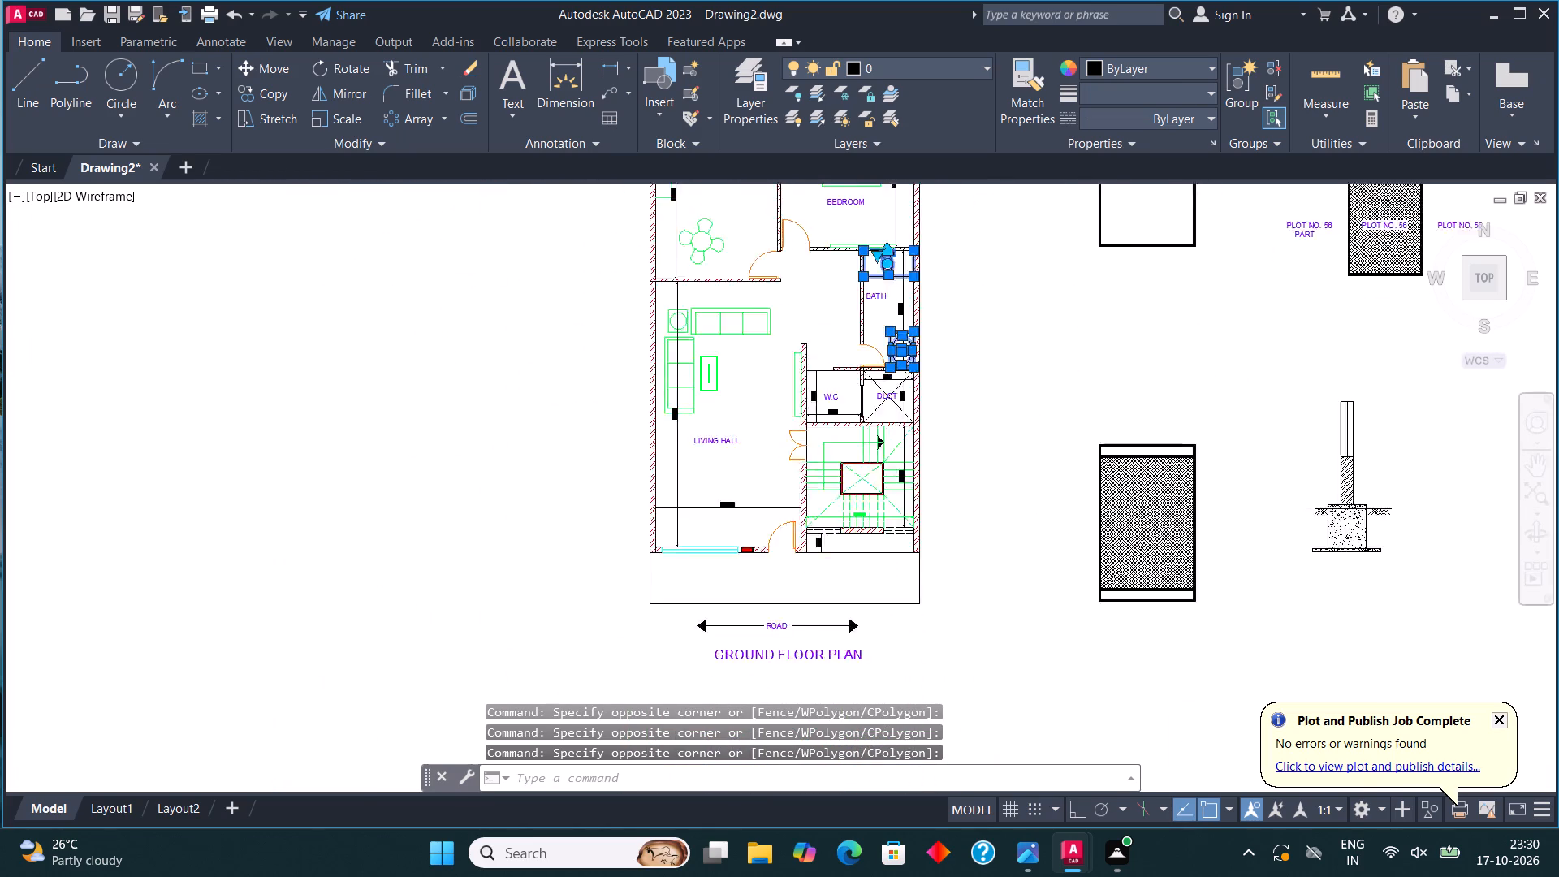
pyautogui.scroll(2, 864, 520)
pyautogui.moveTo(789, 384); pyautogui.dragTo(830, 645, button='middle')
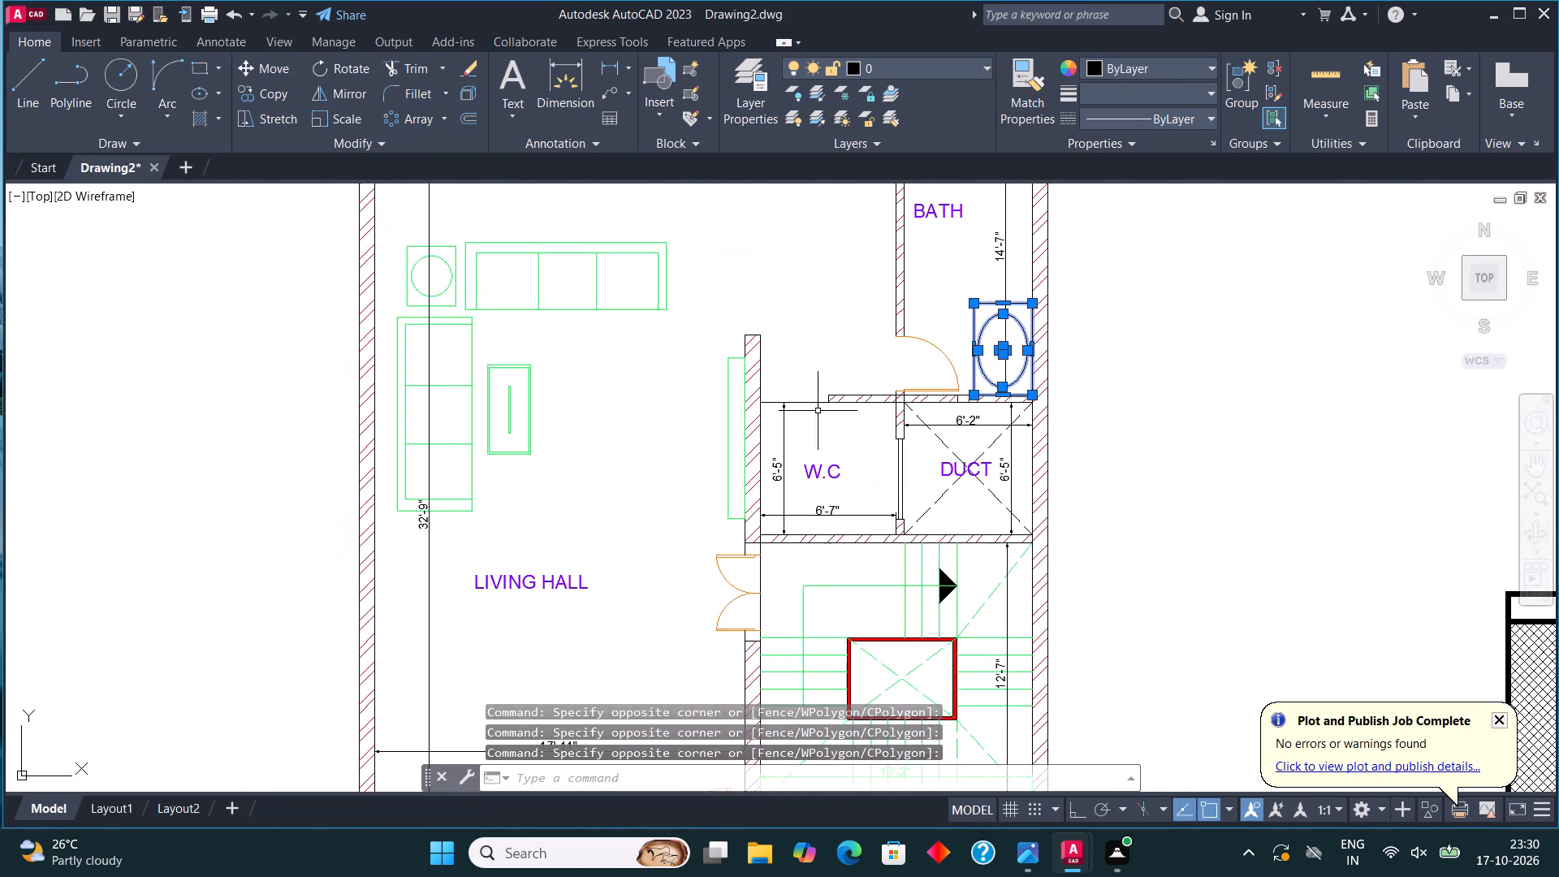
pyautogui.scroll(1, 818, 440)
pyautogui.moveTo(818, 457); pyautogui.dragTo(819, 745, button='middle')
pyautogui.moveTo(855, 462); pyautogui.dragTo(885, 629, button='middle')
pyautogui.moveTo(883, 471); pyautogui.dragTo(917, 633, button='middle')
pyautogui.scroll(-1, 905, 589)
pyautogui.moveTo(933, 390); pyautogui.dragTo(951, 582, button='middle')
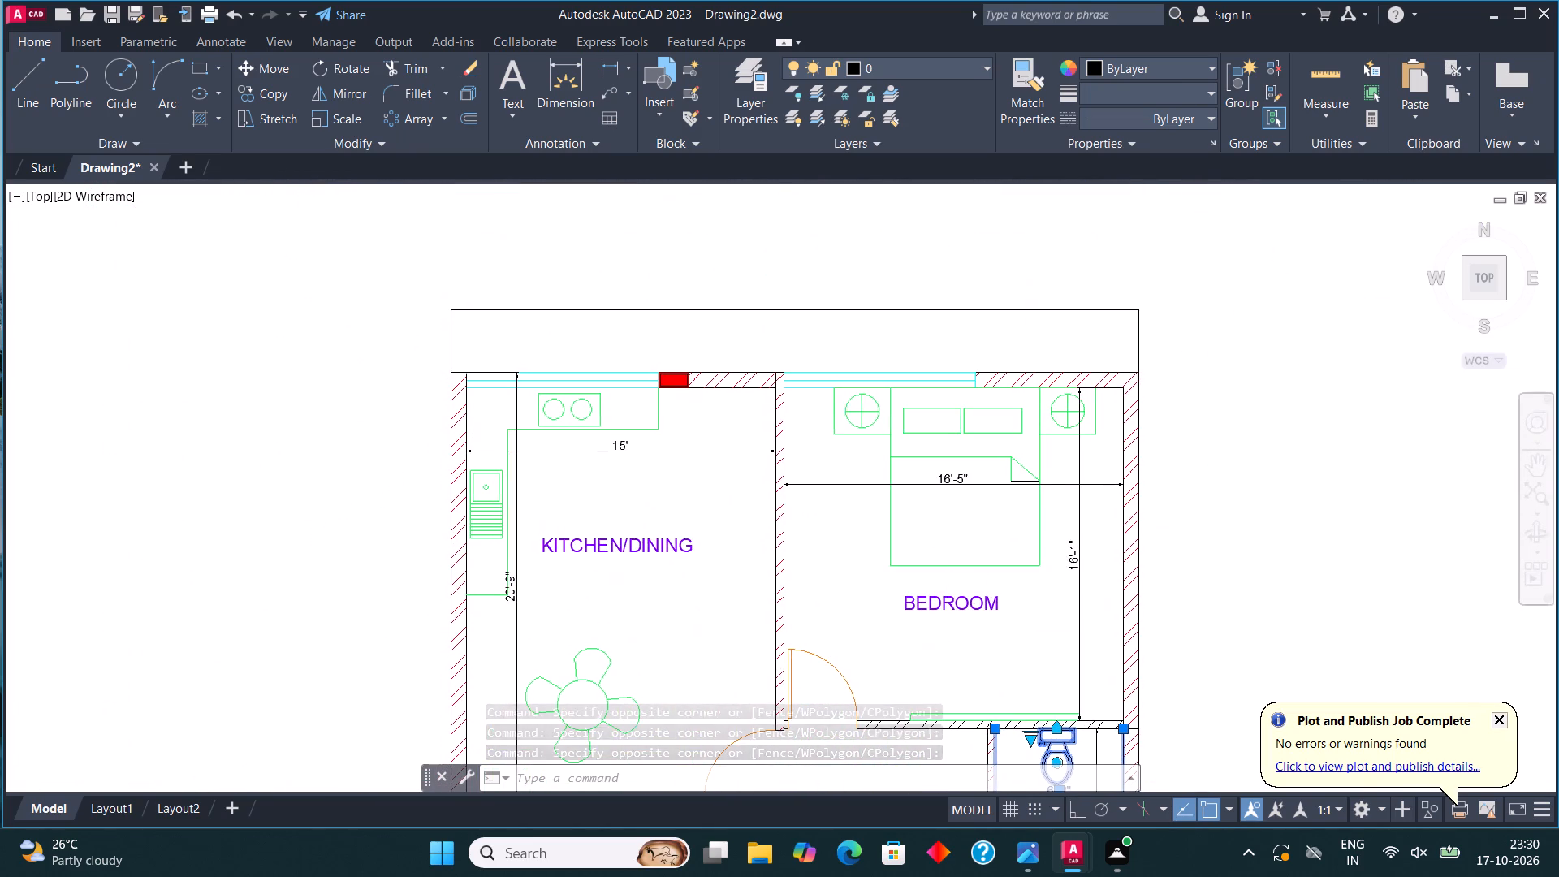
pyautogui.click(949, 71)
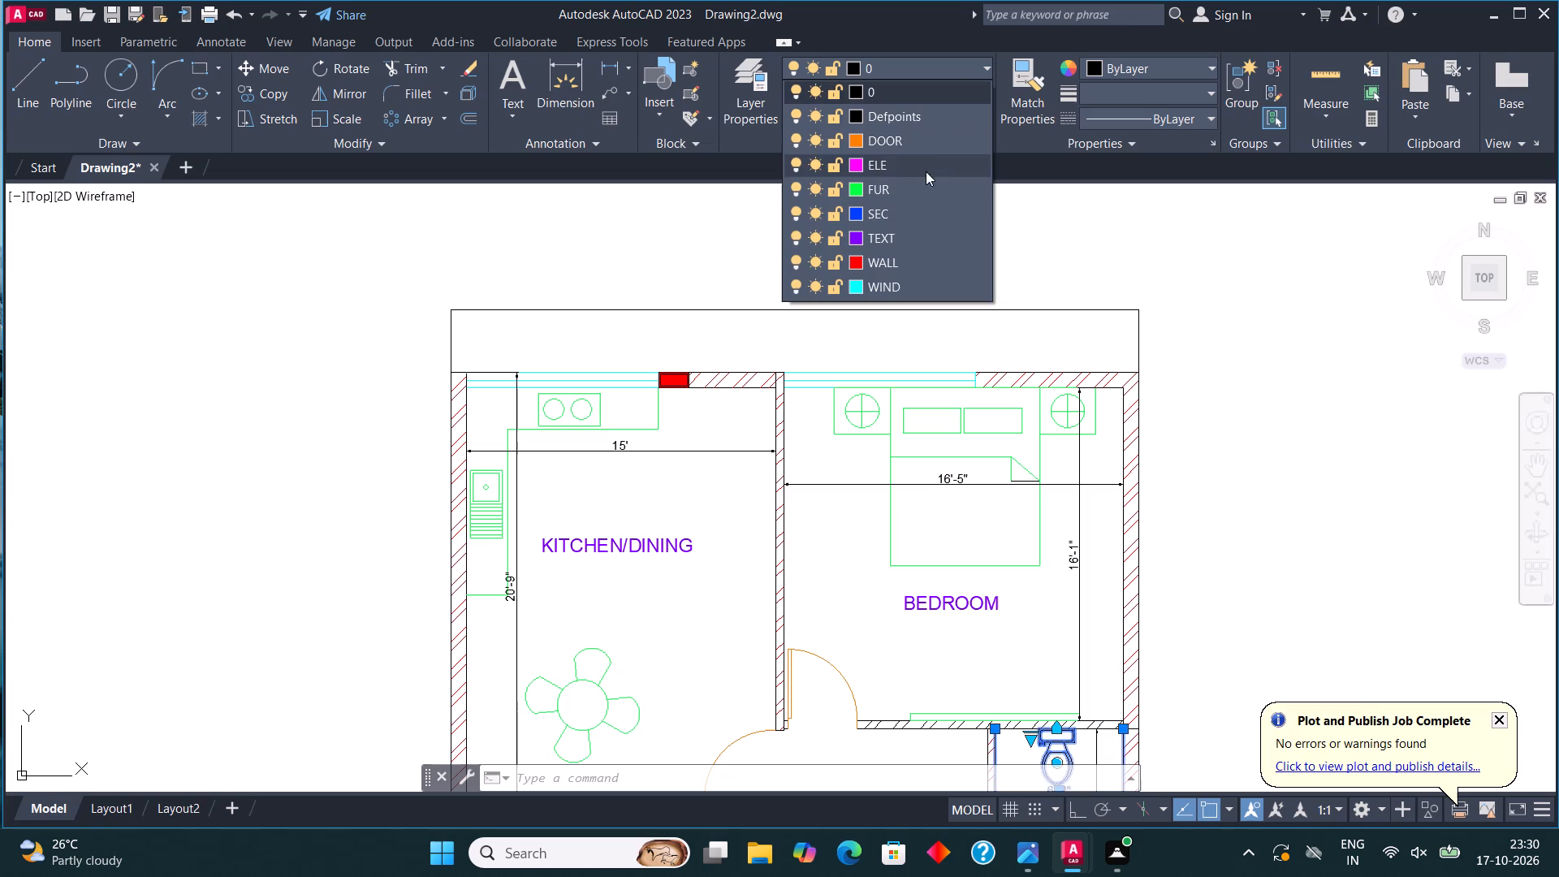
pyautogui.click(923, 183)
pyautogui.scroll(-1, 814, 434)
pyautogui.press('Escape')
# Assign the two long dashed lines below the stairs and the middle line nearer the living hall to the WIND layer.
pyautogui.scroll(-1, 814, 434)
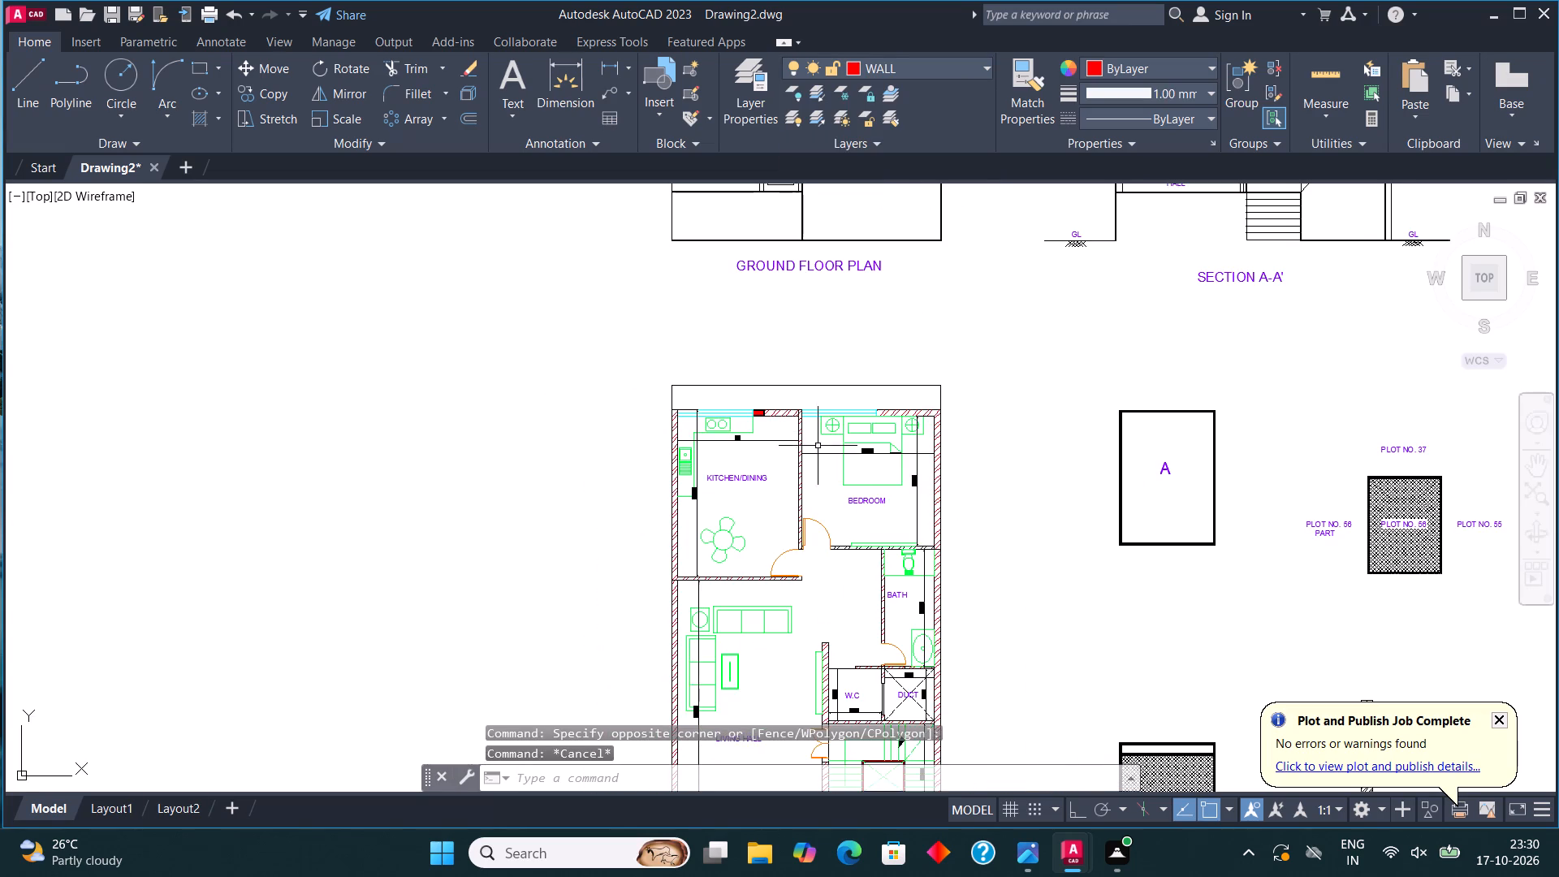
pyautogui.moveTo(825, 577); pyautogui.dragTo(848, 291, button='middle')
pyautogui.scroll(3, 915, 570)
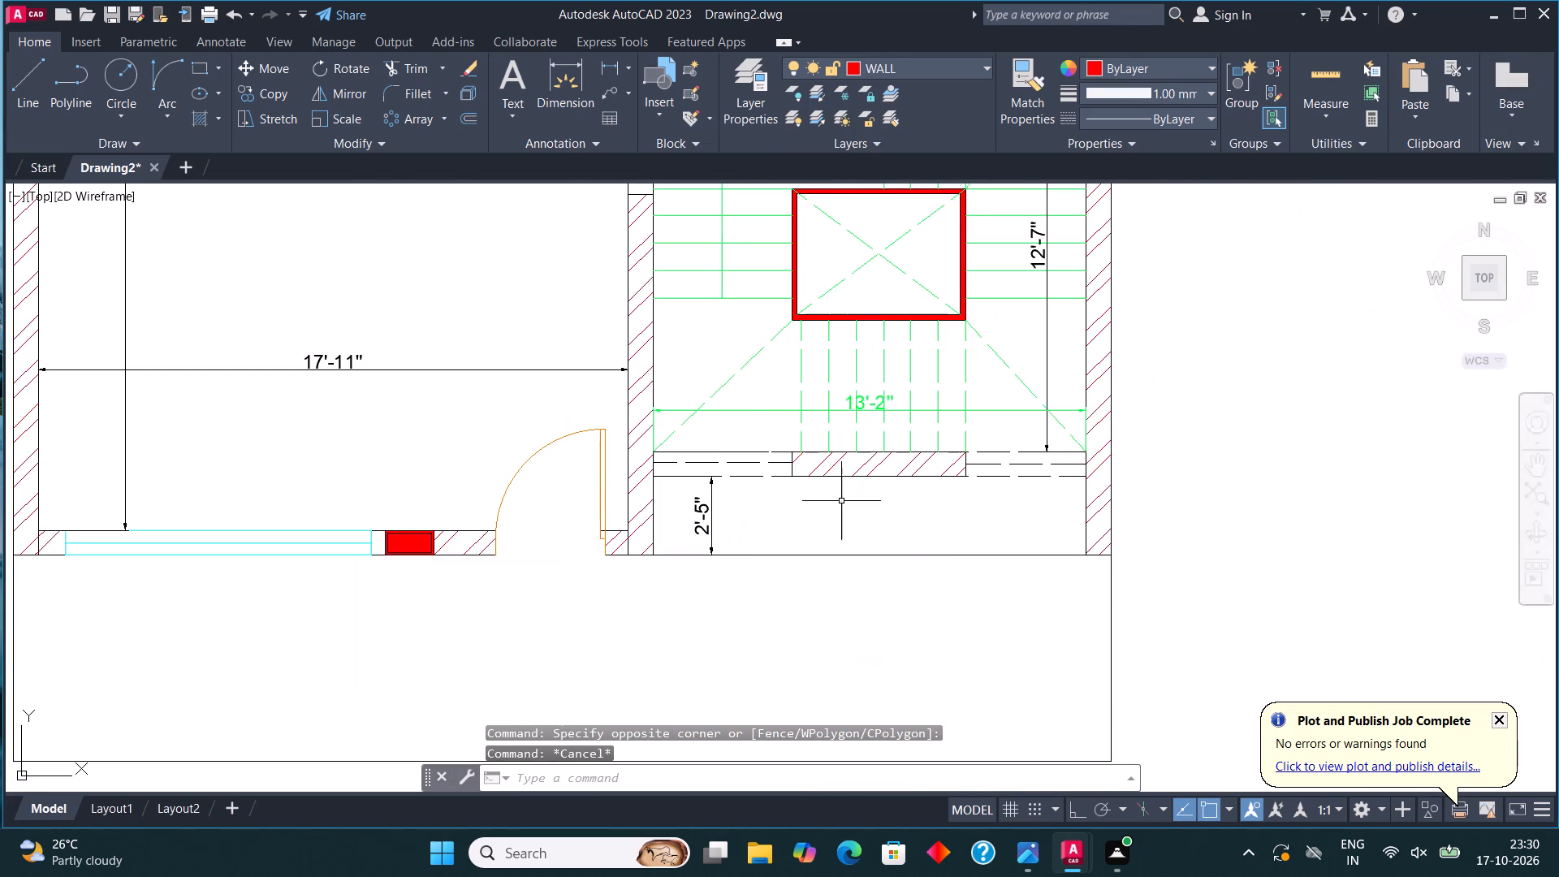
pyautogui.scroll(1, 714, 414)
pyautogui.moveTo(771, 545); pyautogui.dragTo(771, 514)
pyautogui.click(763, 464)
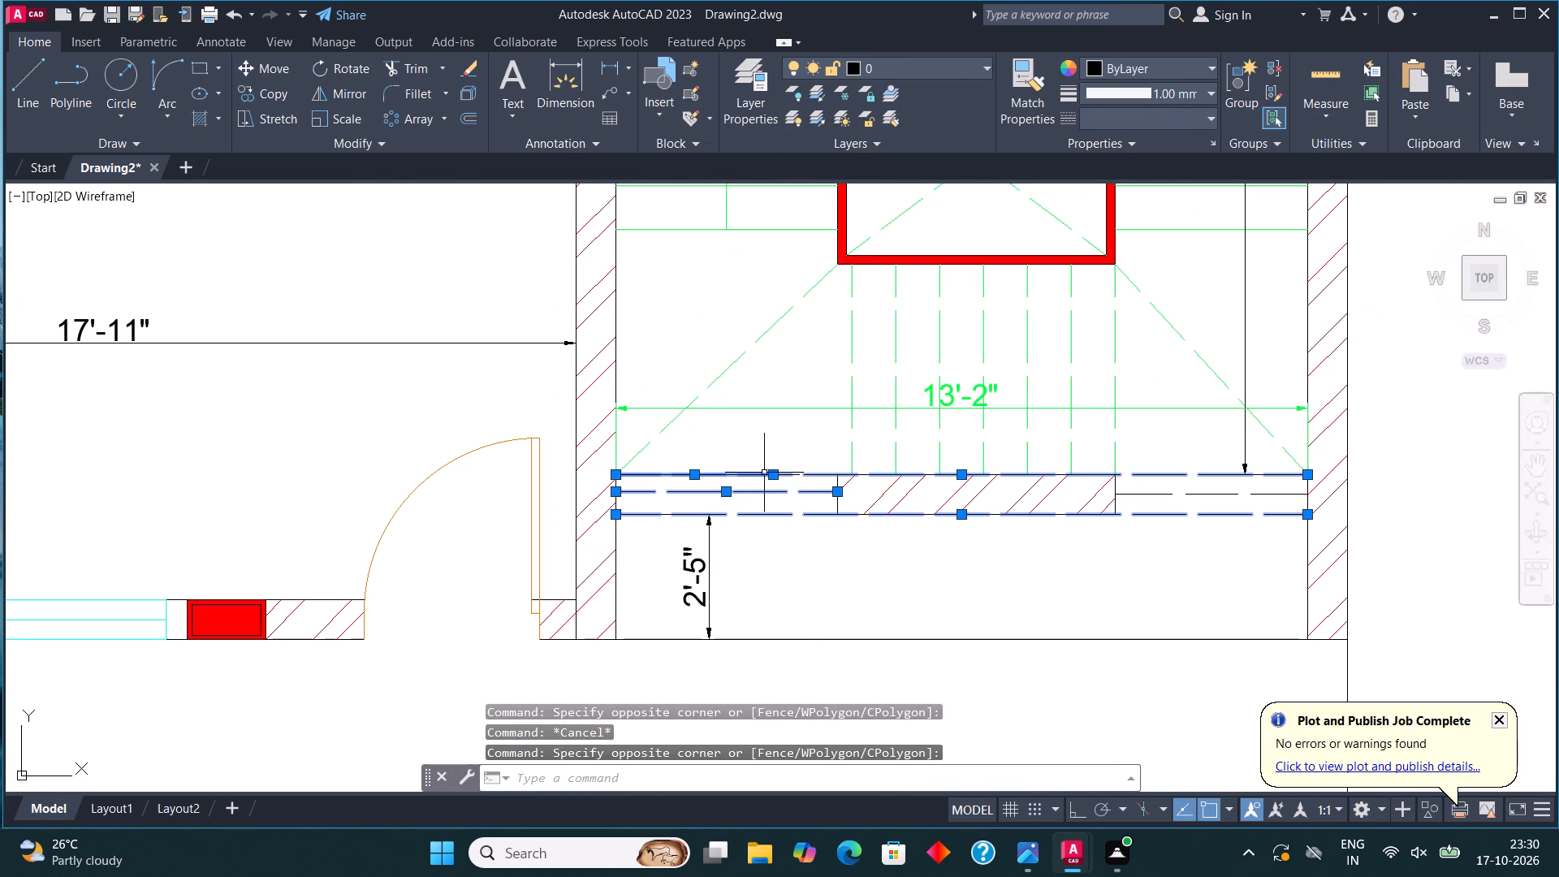
pyautogui.click(901, 64)
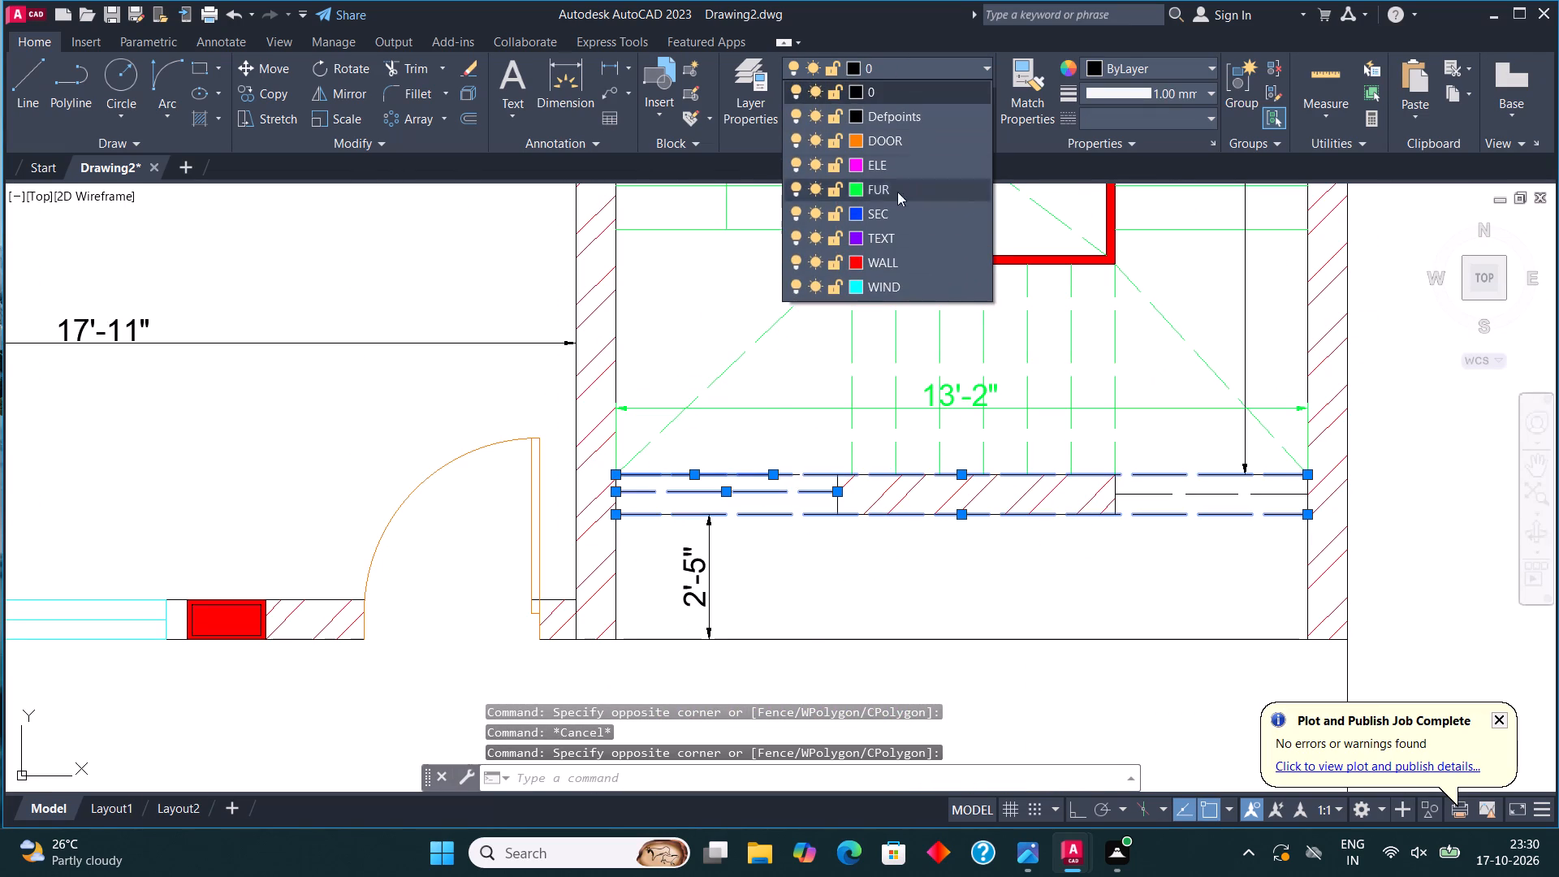
pyautogui.click(904, 282)
pyautogui.press('Escape')
# Change the title under the front elevation drawing to FRONT ELEVATION.
pyautogui.scroll(-4, 818, 526)
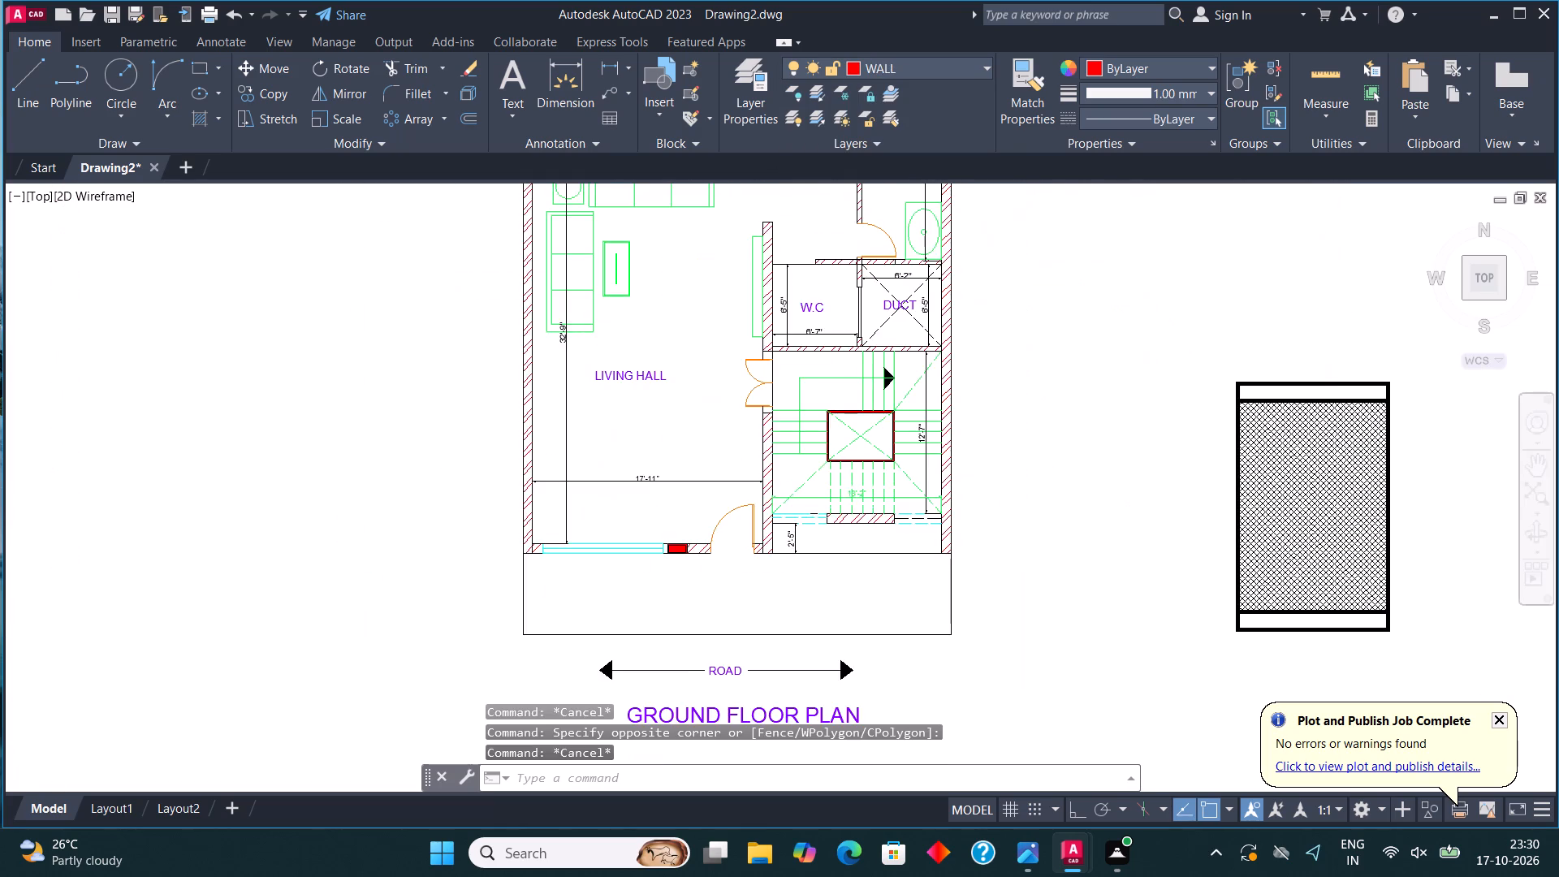
pyautogui.scroll(-2, 856, 521)
pyautogui.scroll(2, 890, 478)
pyautogui.moveTo(893, 491); pyautogui.dragTo(901, 719, button='middle')
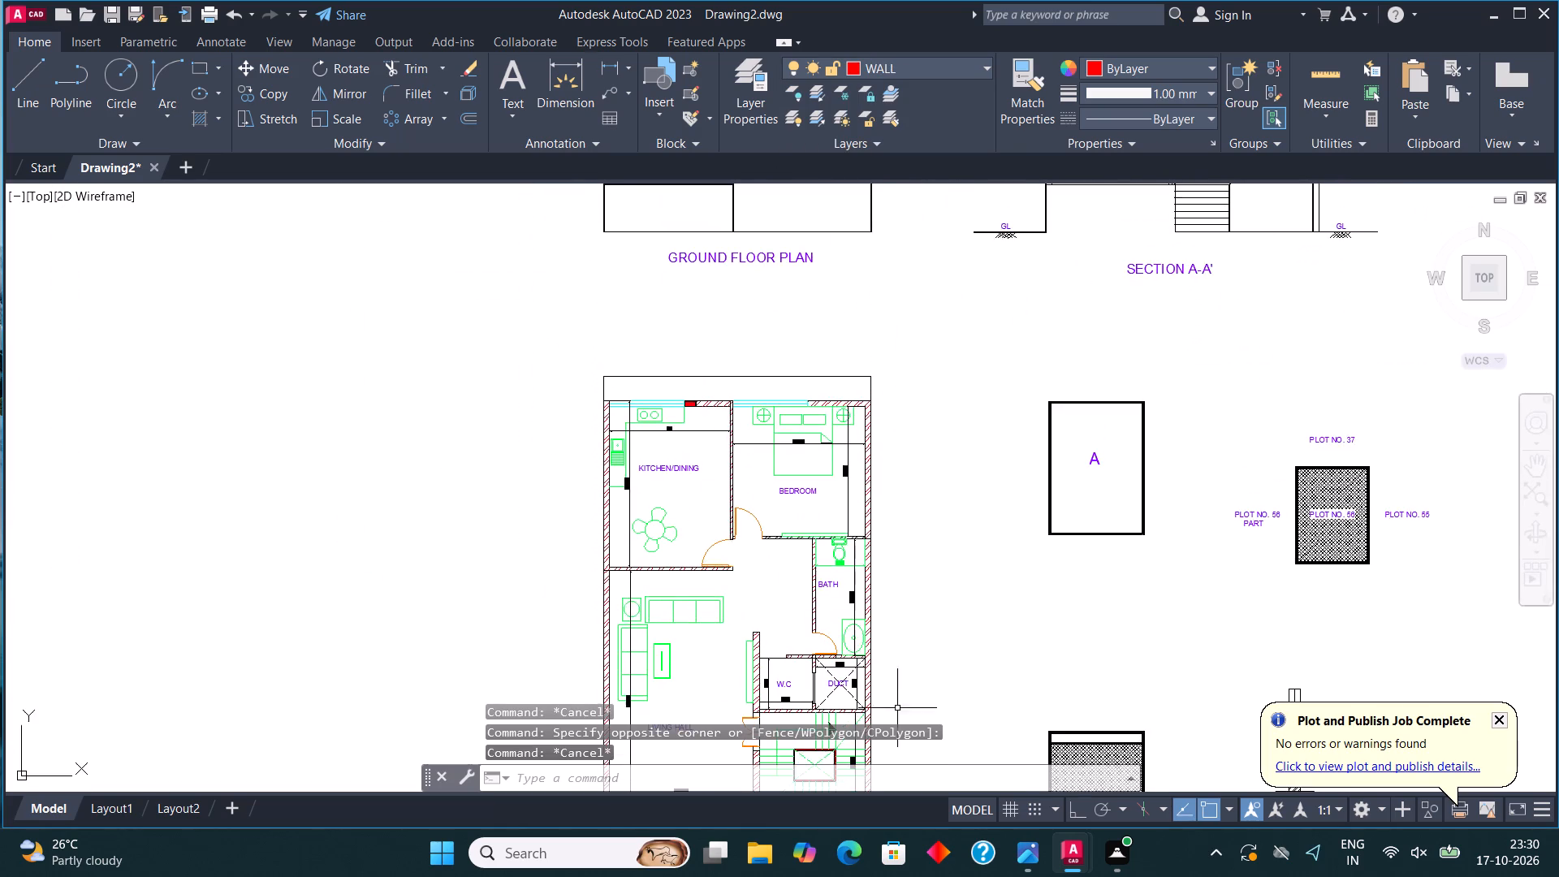
pyautogui.moveTo(866, 381); pyautogui.dragTo(878, 665, button='middle')
pyautogui.scroll(1, 833, 408)
pyautogui.moveTo(848, 419); pyautogui.dragTo(899, 507, button='middle')
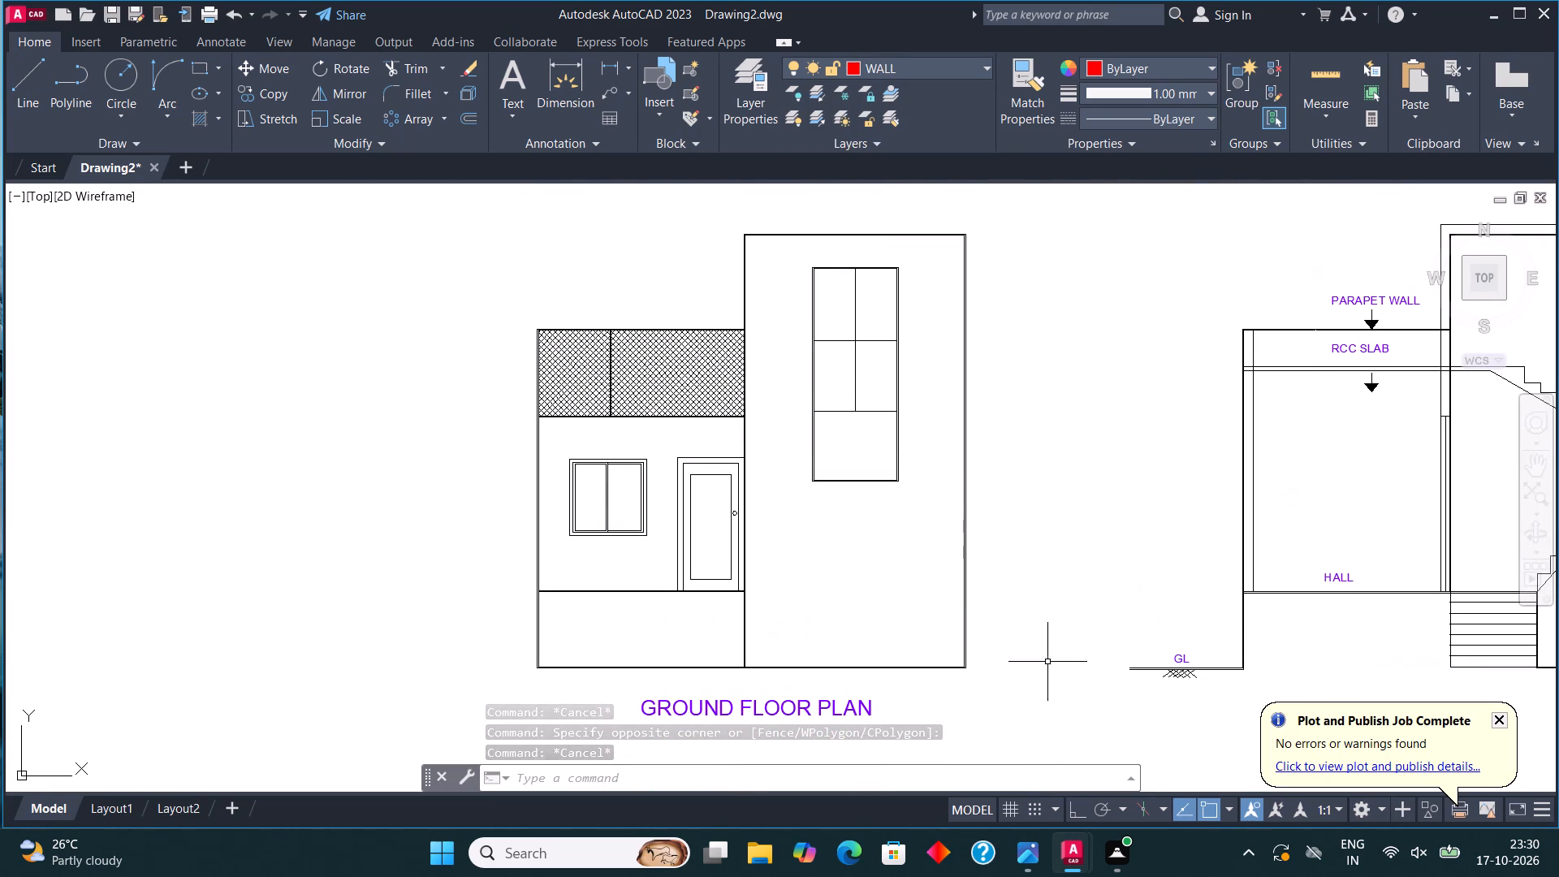
pyautogui.moveTo(894, 540); pyautogui.dragTo(892, 330, button='middle')
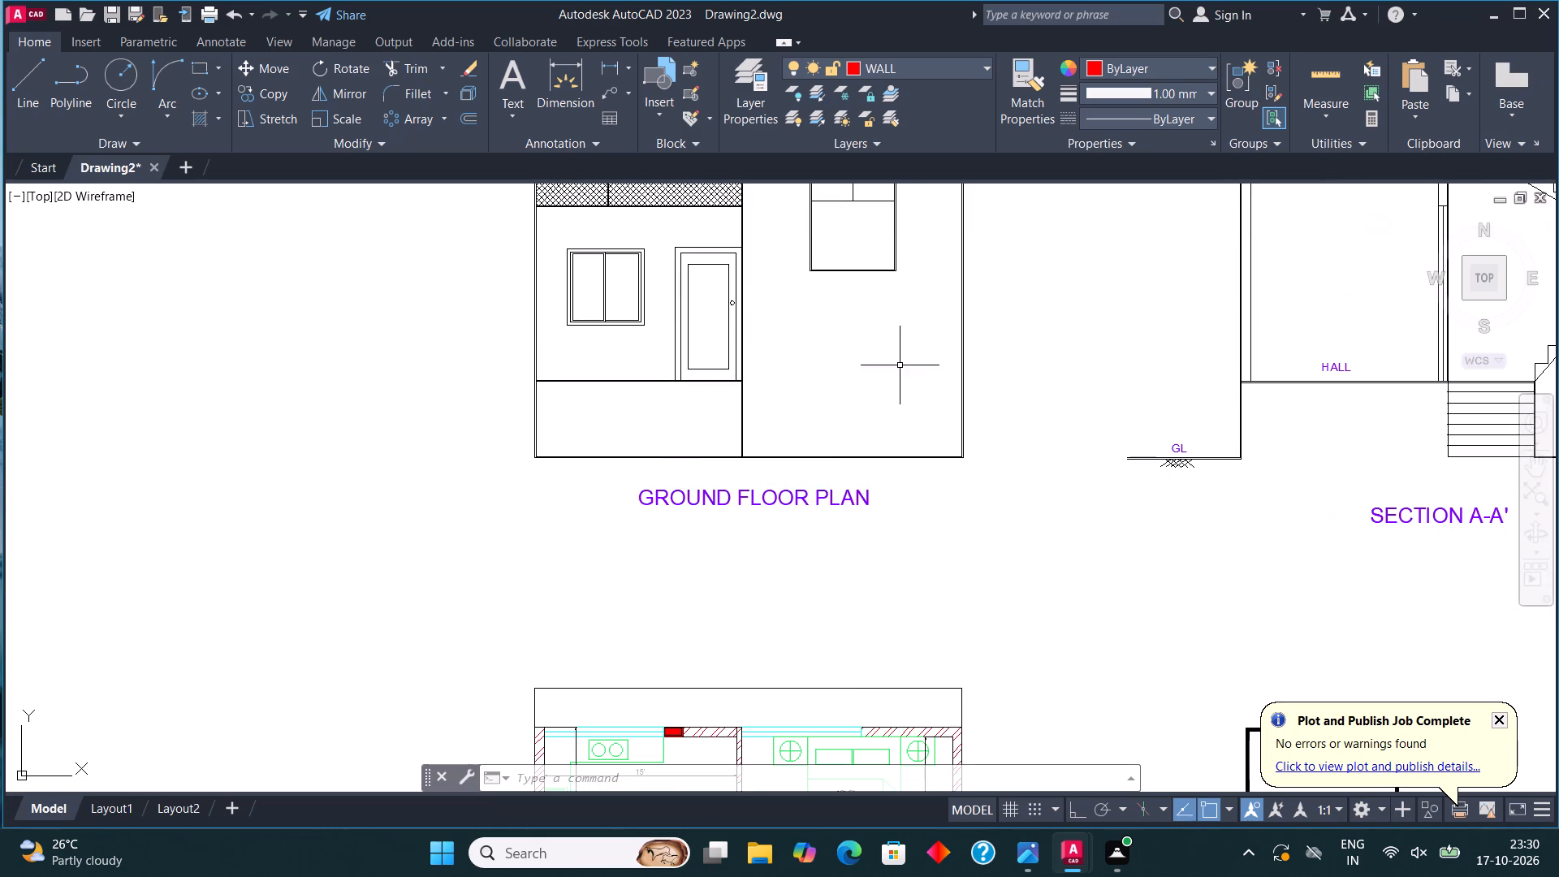
pyautogui.click(817, 499)
pyautogui.rightClick(817, 499)
pyautogui.click(892, 322)
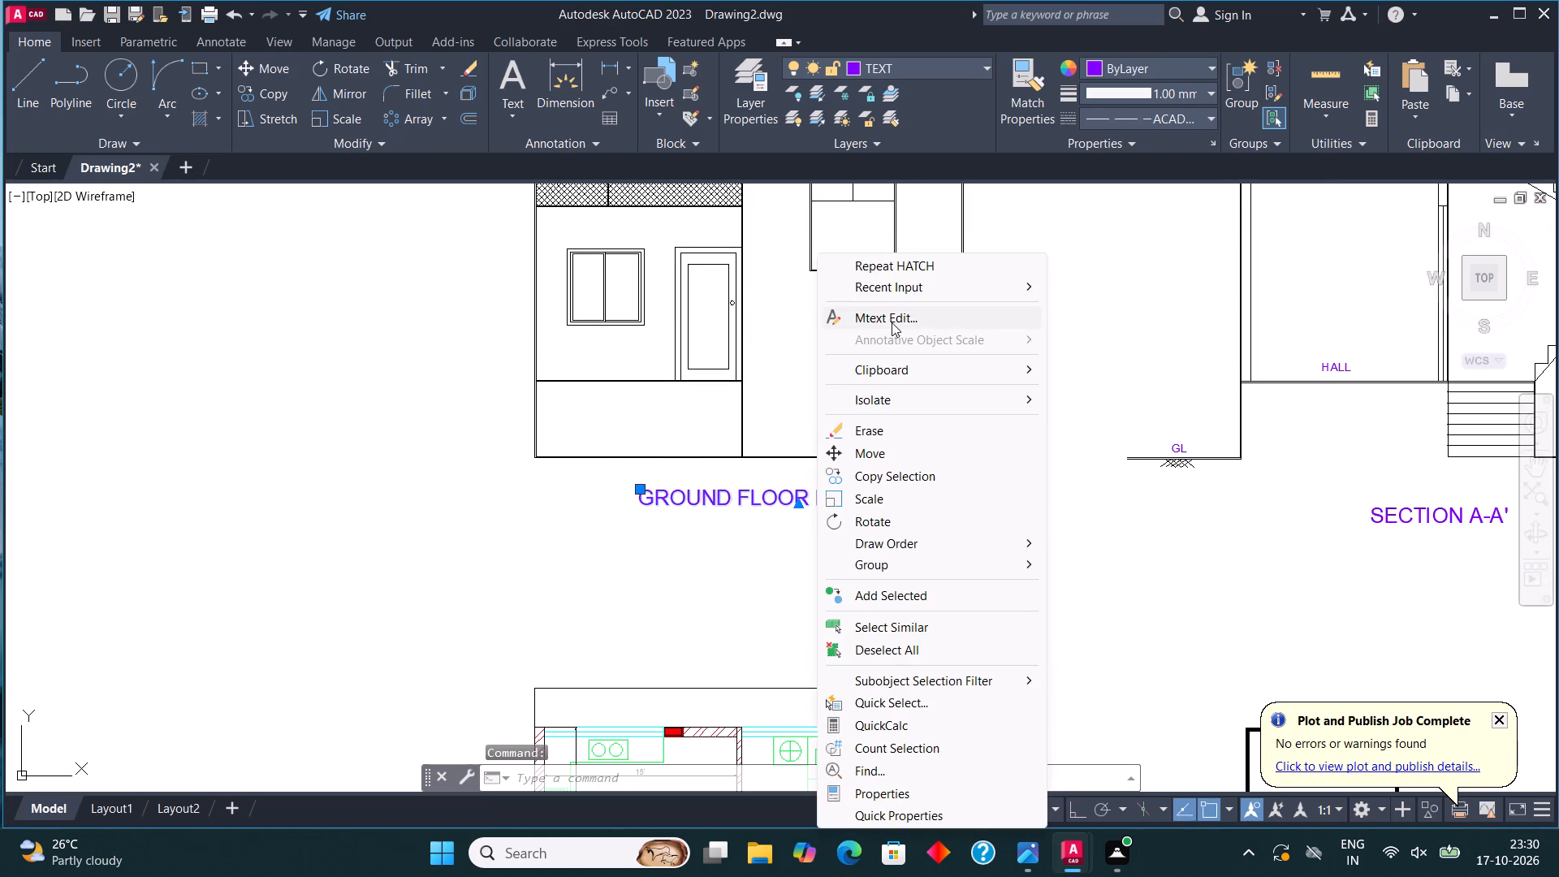
pyautogui.click(894, 505)
pyautogui.press('BackSpace')
pyautogui.press('BackSpace')
pyautogui.press('BackSpace')
pyautogui.press('BackSpace')
pyautogui.press('BackSpace')
pyautogui.press('BackSpace')
pyautogui.press('BackSpace')
pyautogui.press('BackSpace')
pyautogui.press('BackSpace')
pyautogui.press('BackSpace')
pyautogui.press('BackSpace')
pyautogui.press('BackSpace')
pyautogui.press('BackSpace')
pyautogui.press('BackSpace')
pyautogui.press('BackSpace')
pyautogui.press('BackSpace')
pyautogui.press('BackSpace')
pyautogui.press('BackSpace')
pyautogui.press('BackSpace')
pyautogui.press('BackSpace')
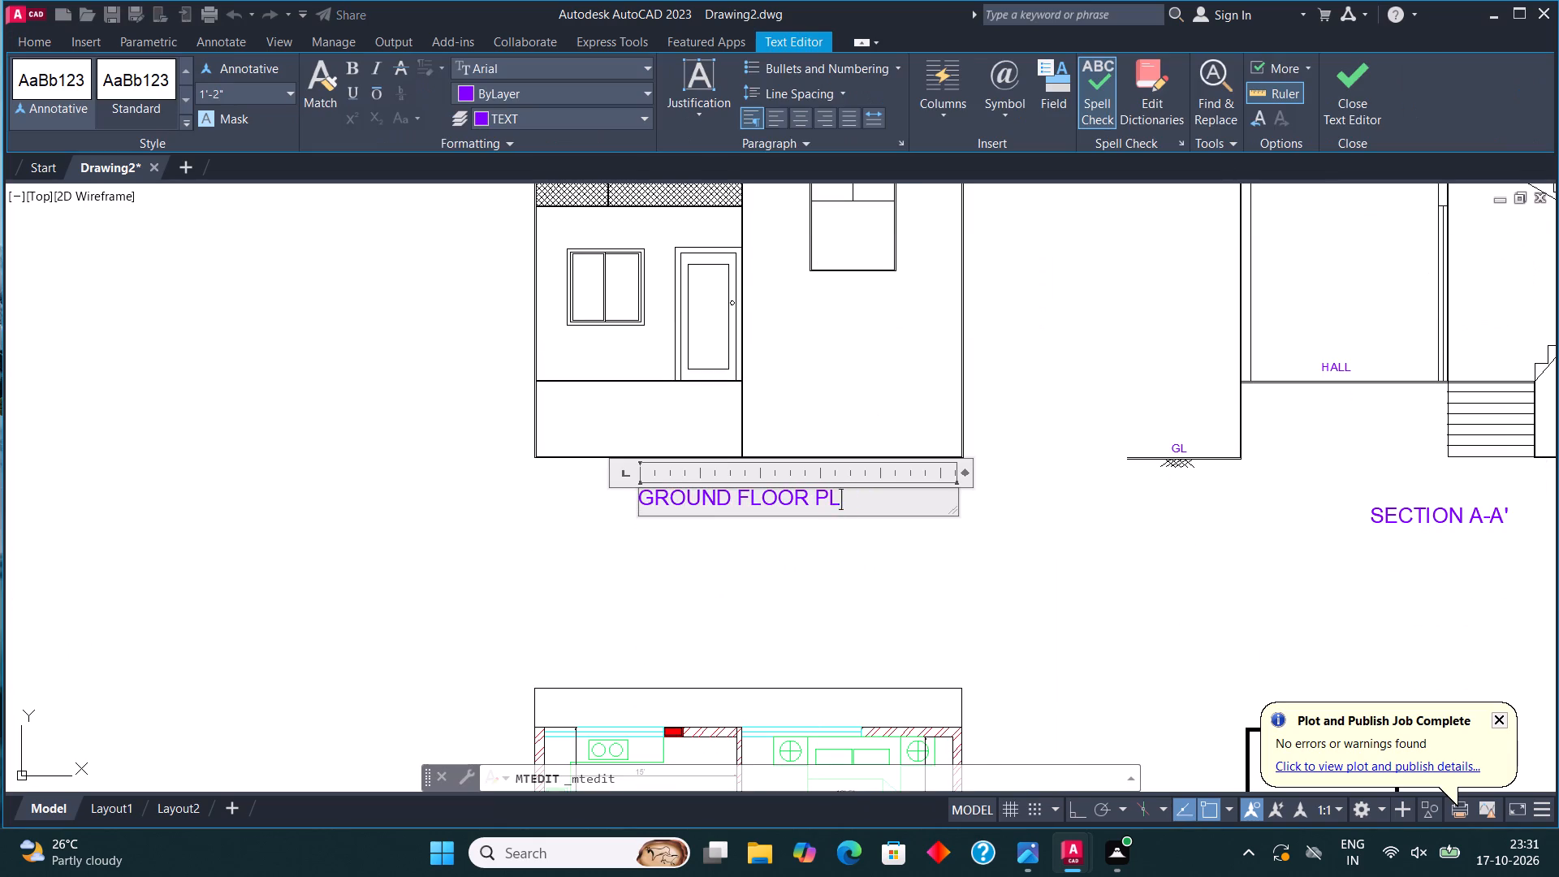
pyautogui.write('FRONT')
pyautogui.press('space')
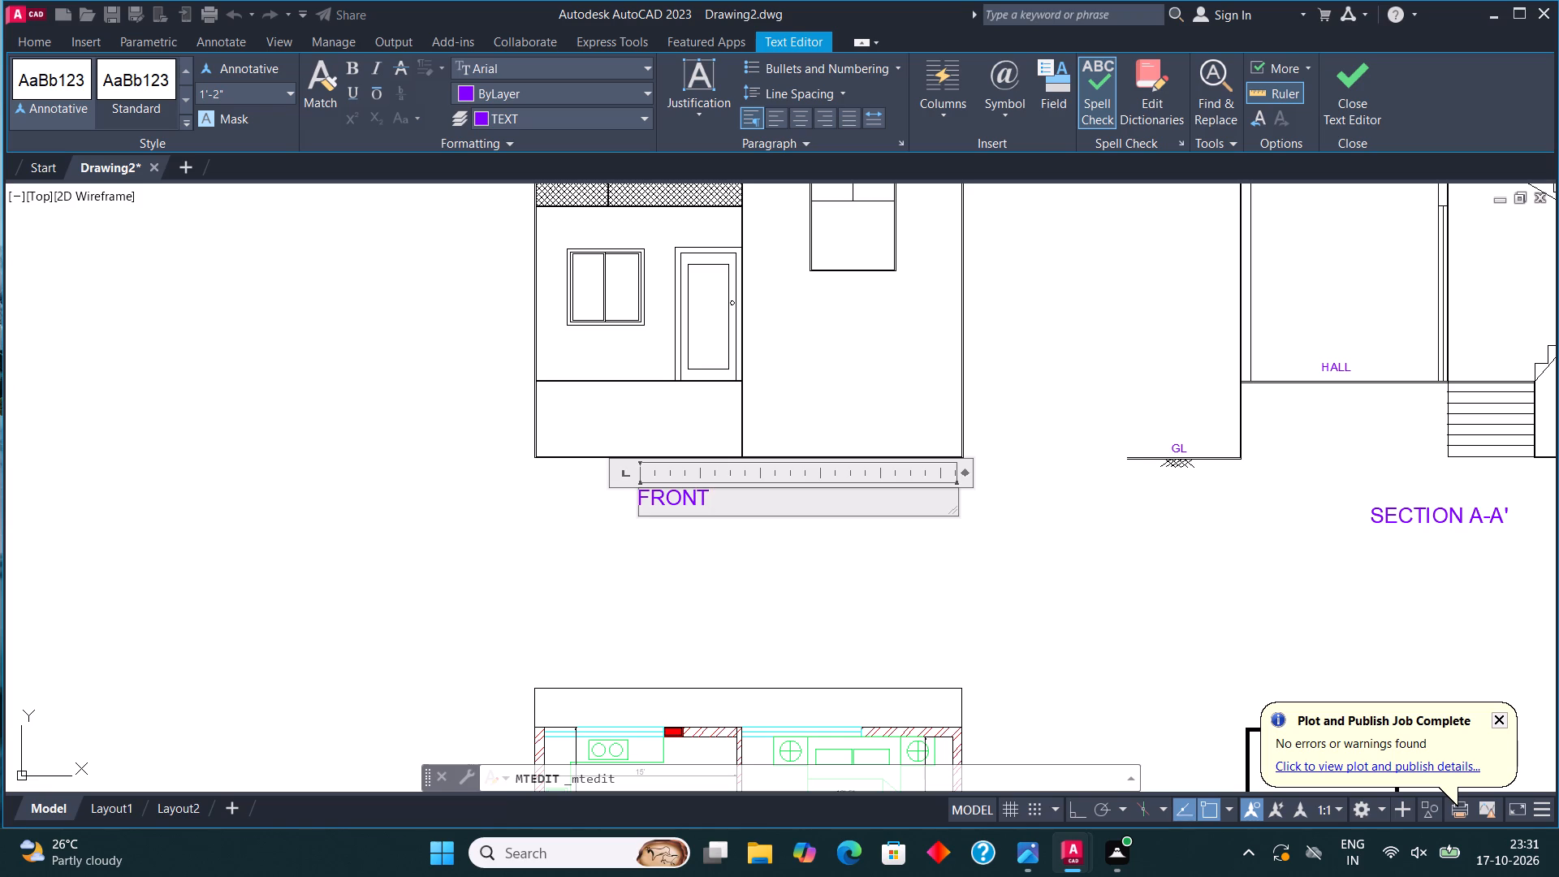
pyautogui.write('ELEVATION')
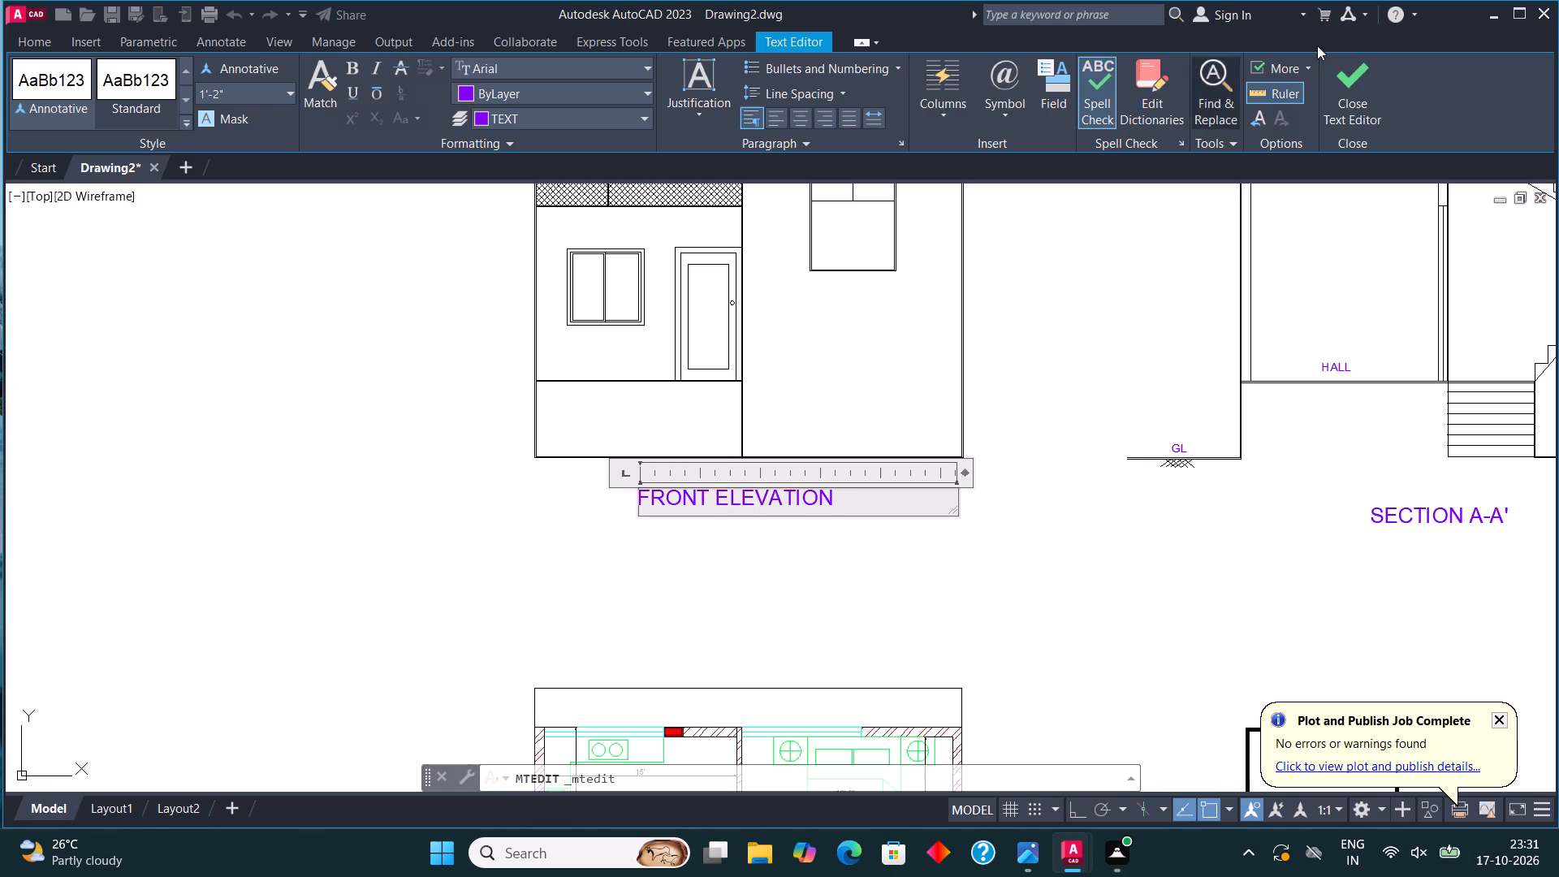
pyautogui.click(1365, 78)
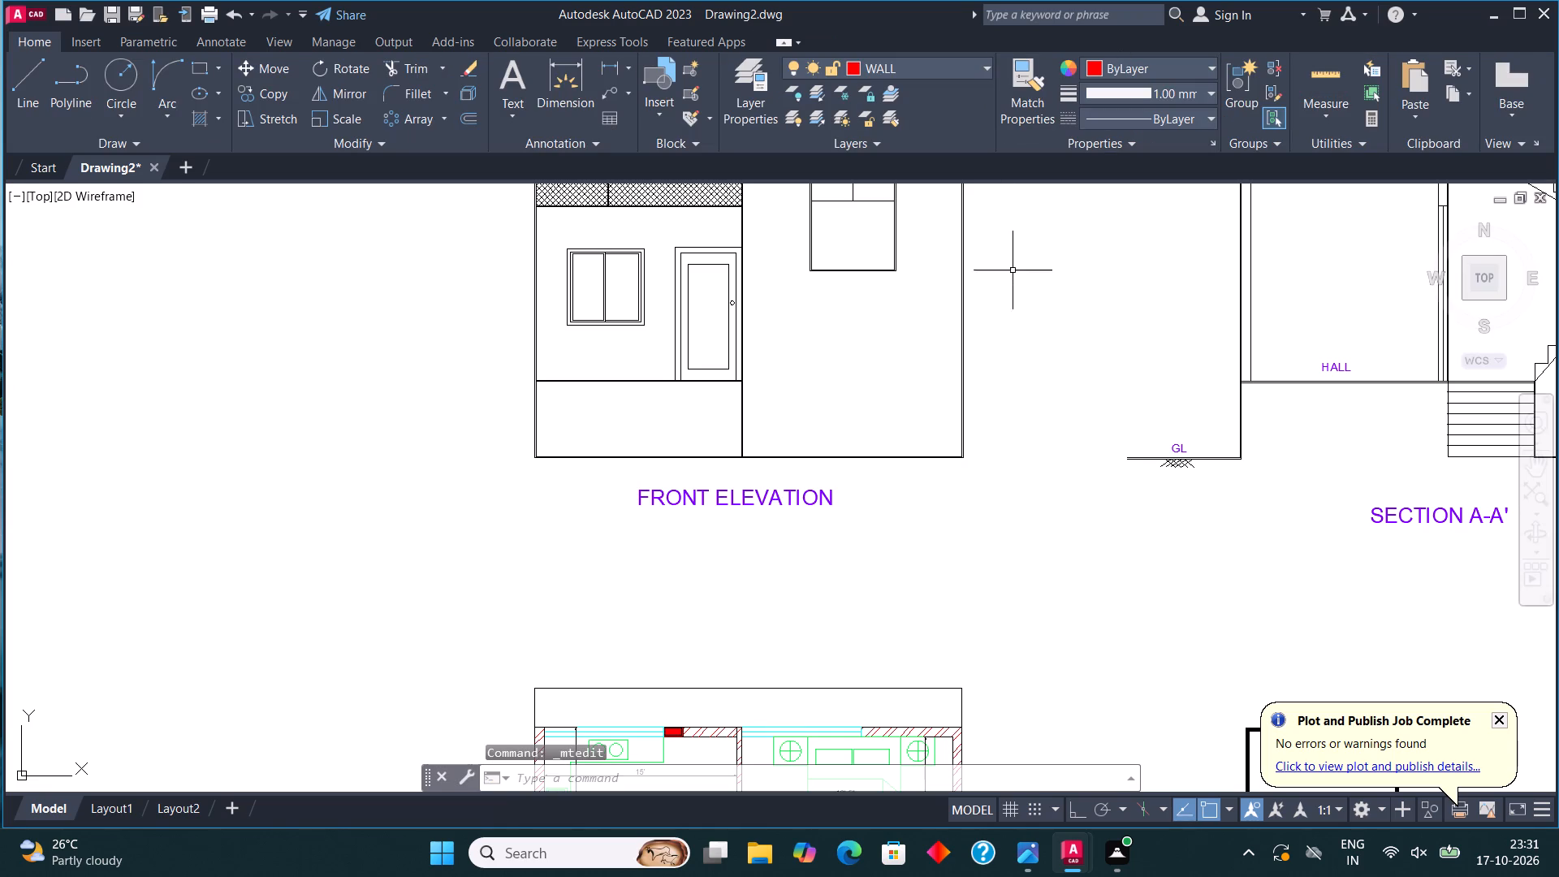
# Copy the FRONT ELEVATION title to just below the wall footing detail.
pyautogui.scroll(-2, 1021, 295)
pyautogui.scroll(1, 1189, 356)
pyautogui.moveTo(1302, 404); pyautogui.dragTo(1295, 394, button='middle')
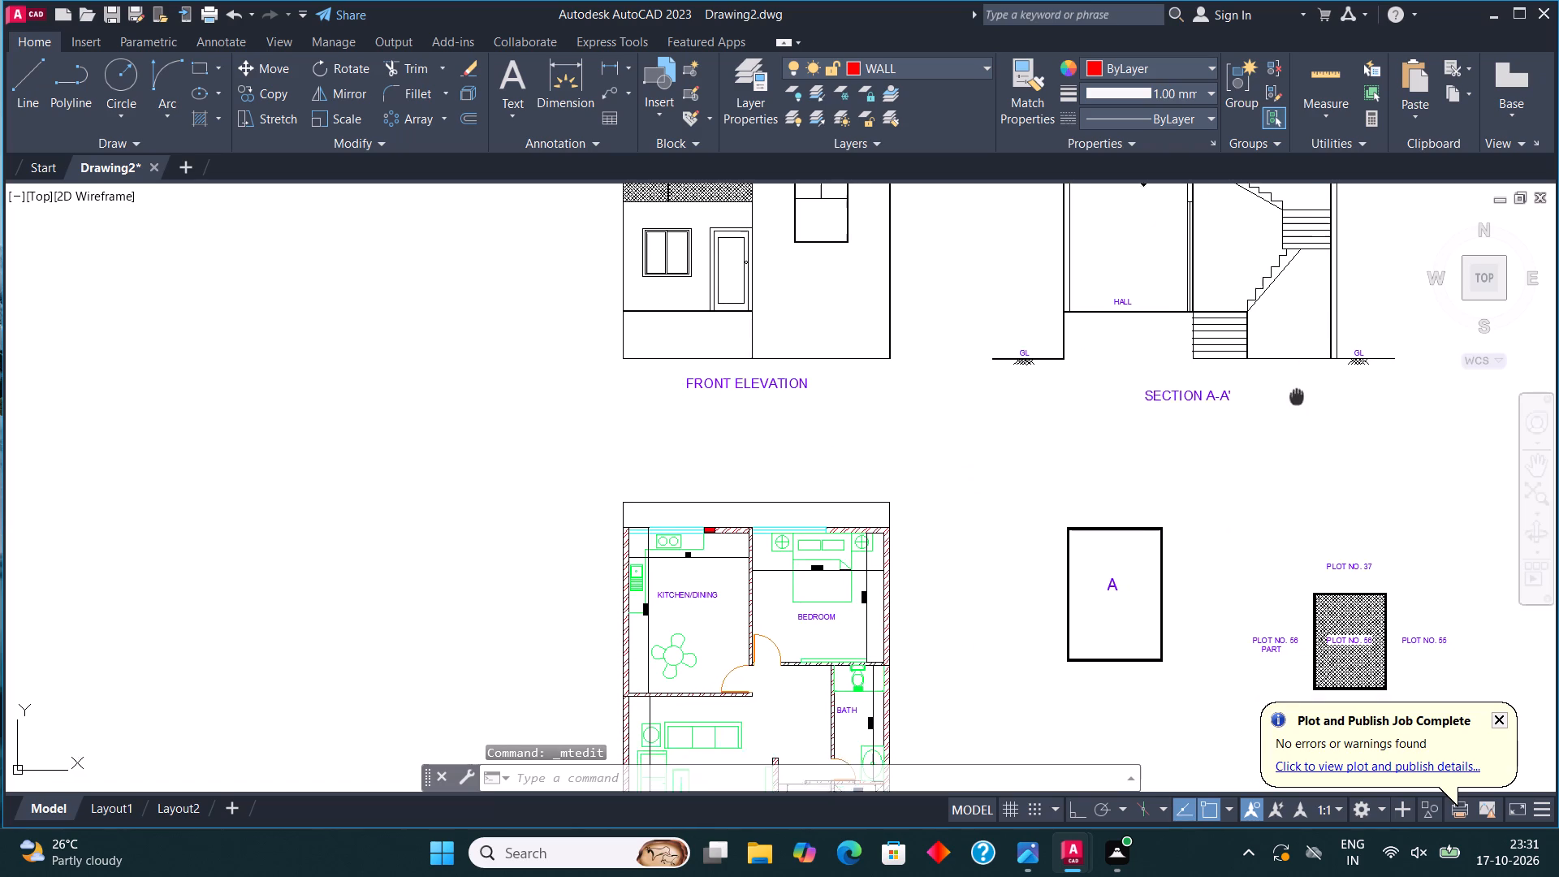
pyautogui.moveTo(1295, 394); pyautogui.dragTo(1253, 359, button='middle')
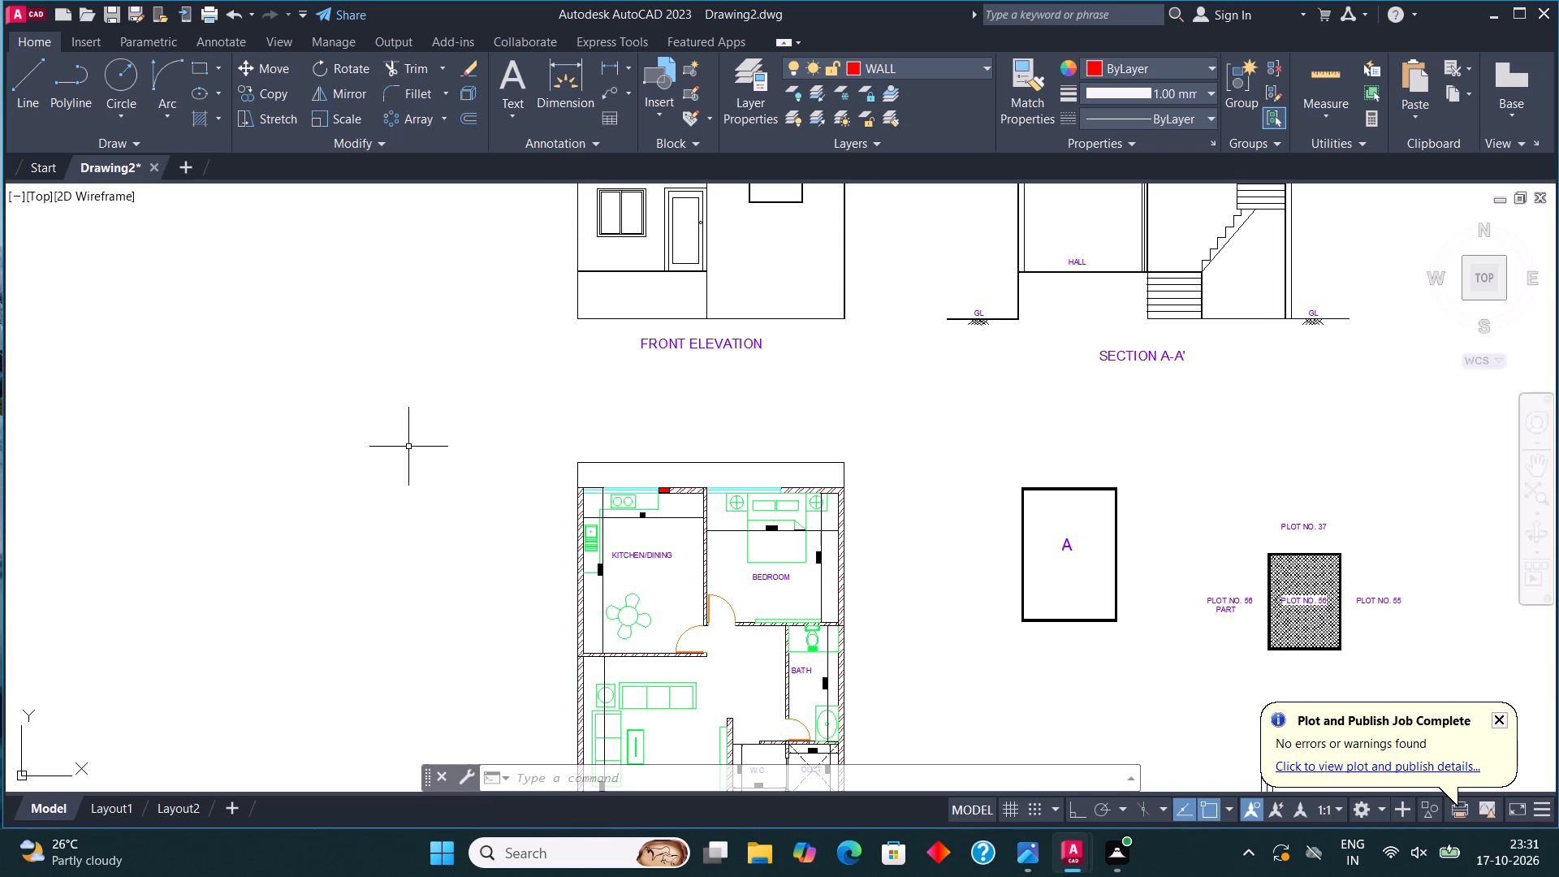
pyautogui.click(694, 335)
pyautogui.click(635, 369)
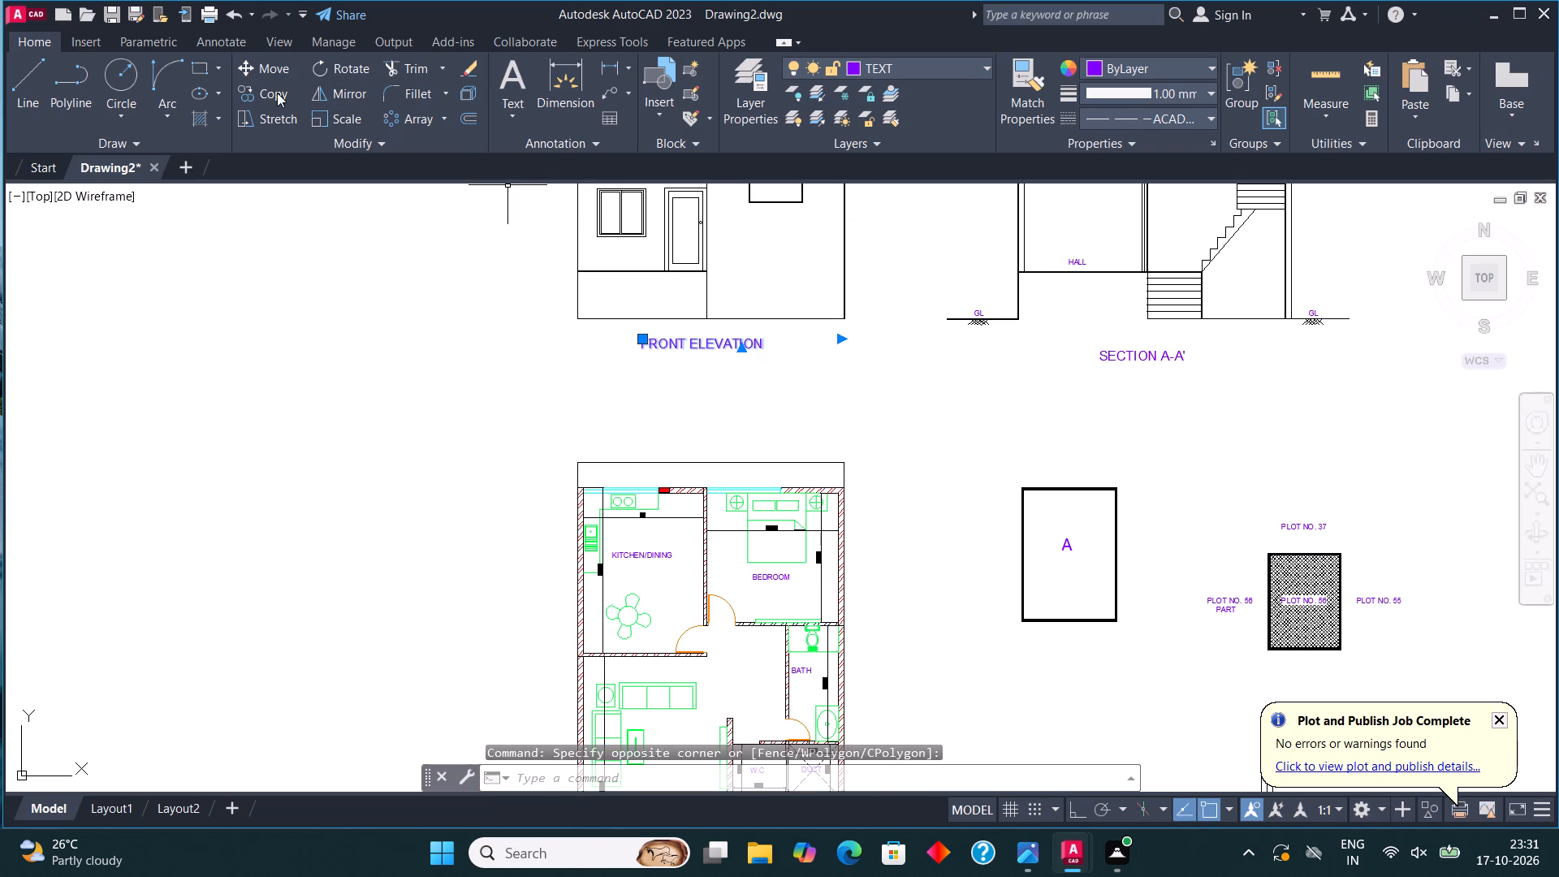
pyautogui.click(270, 93)
pyautogui.click(689, 343)
pyautogui.scroll(-2, 509, 384)
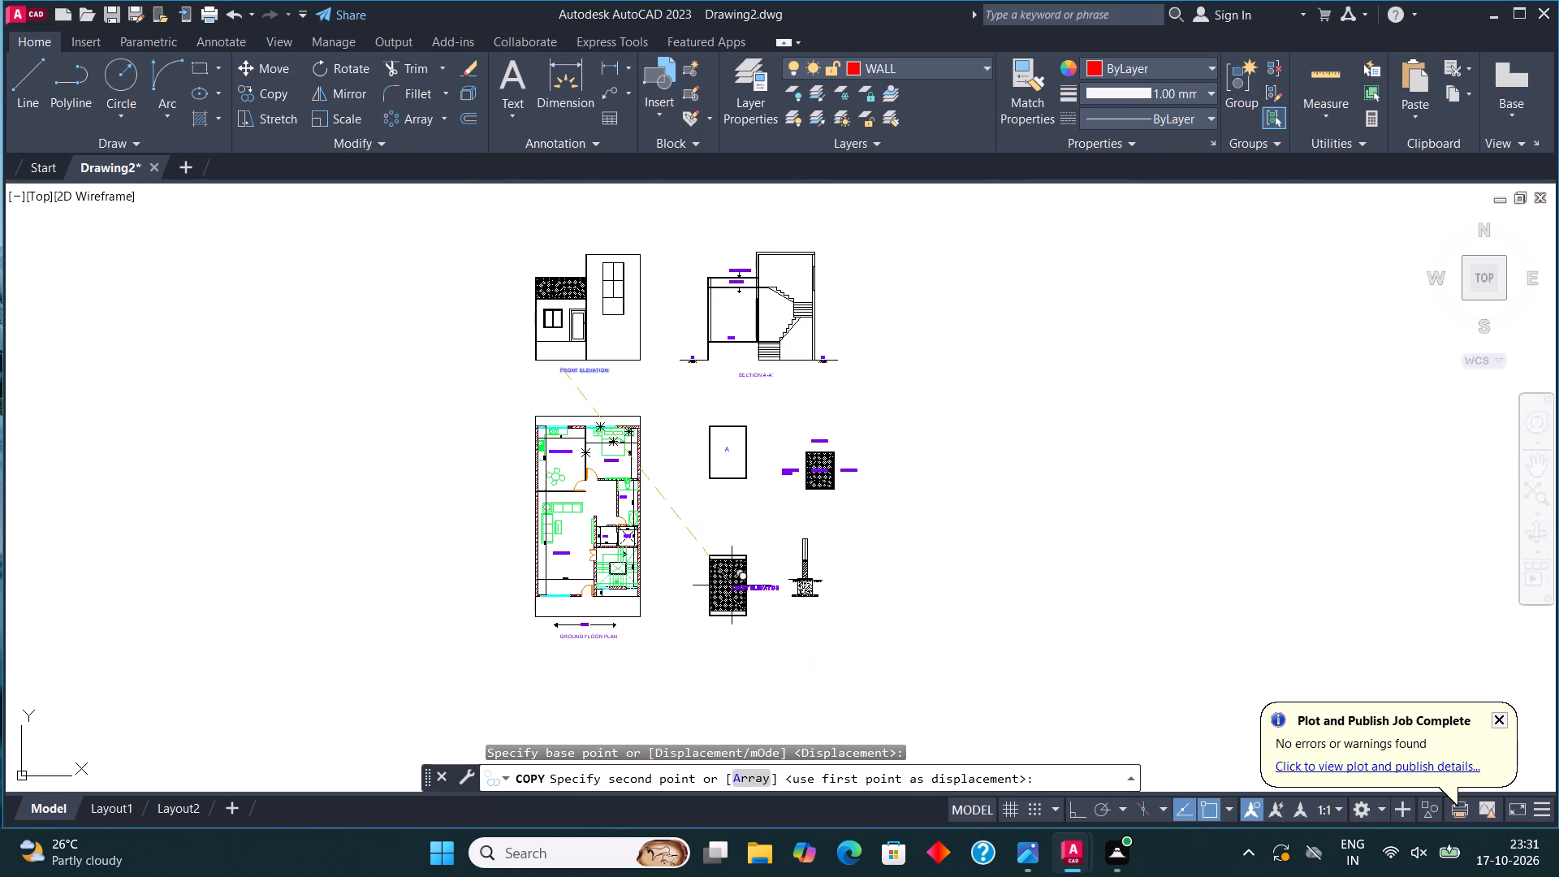
pyautogui.scroll(5, 821, 611)
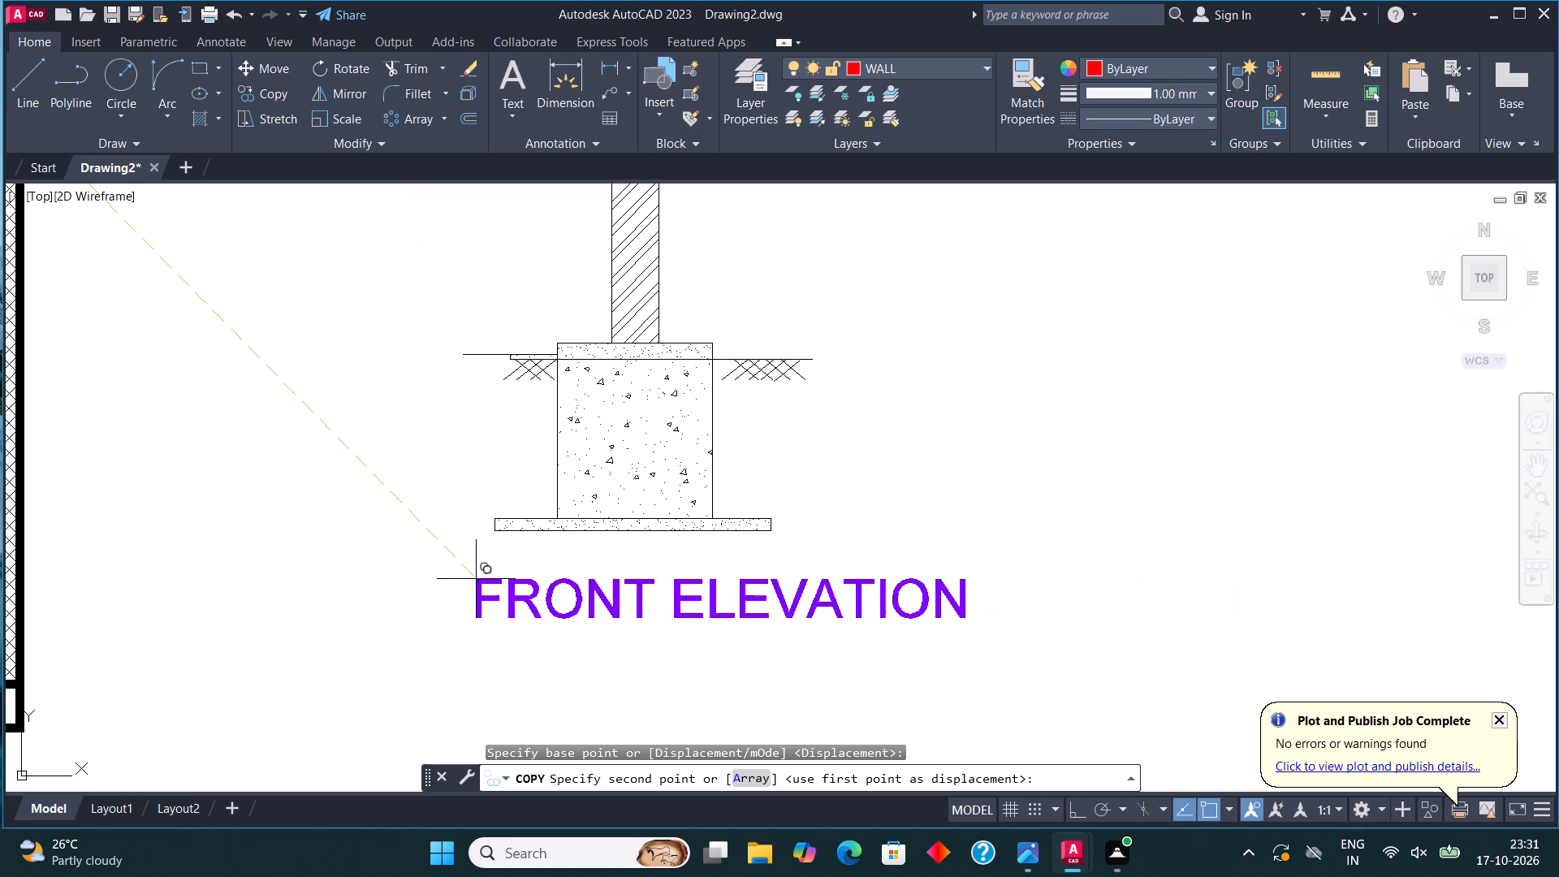
pyautogui.click(412, 568)
pyautogui.press('Escape')
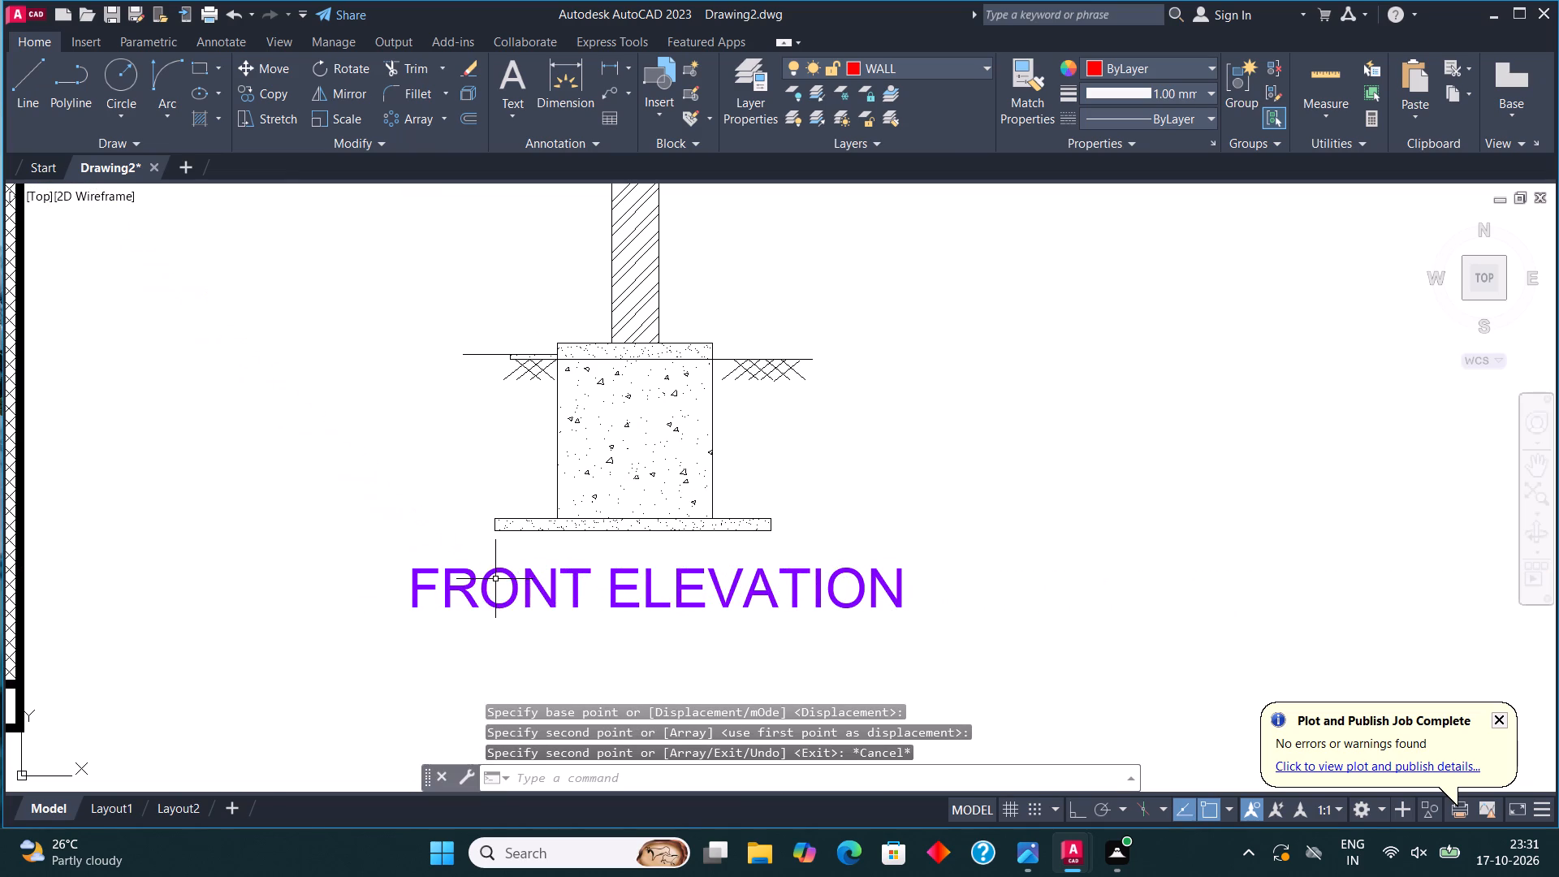
# Change the copied title below the wall footing detail to COMPOUND WALL.
pyautogui.click(490, 575)
pyautogui.rightClick(494, 575)
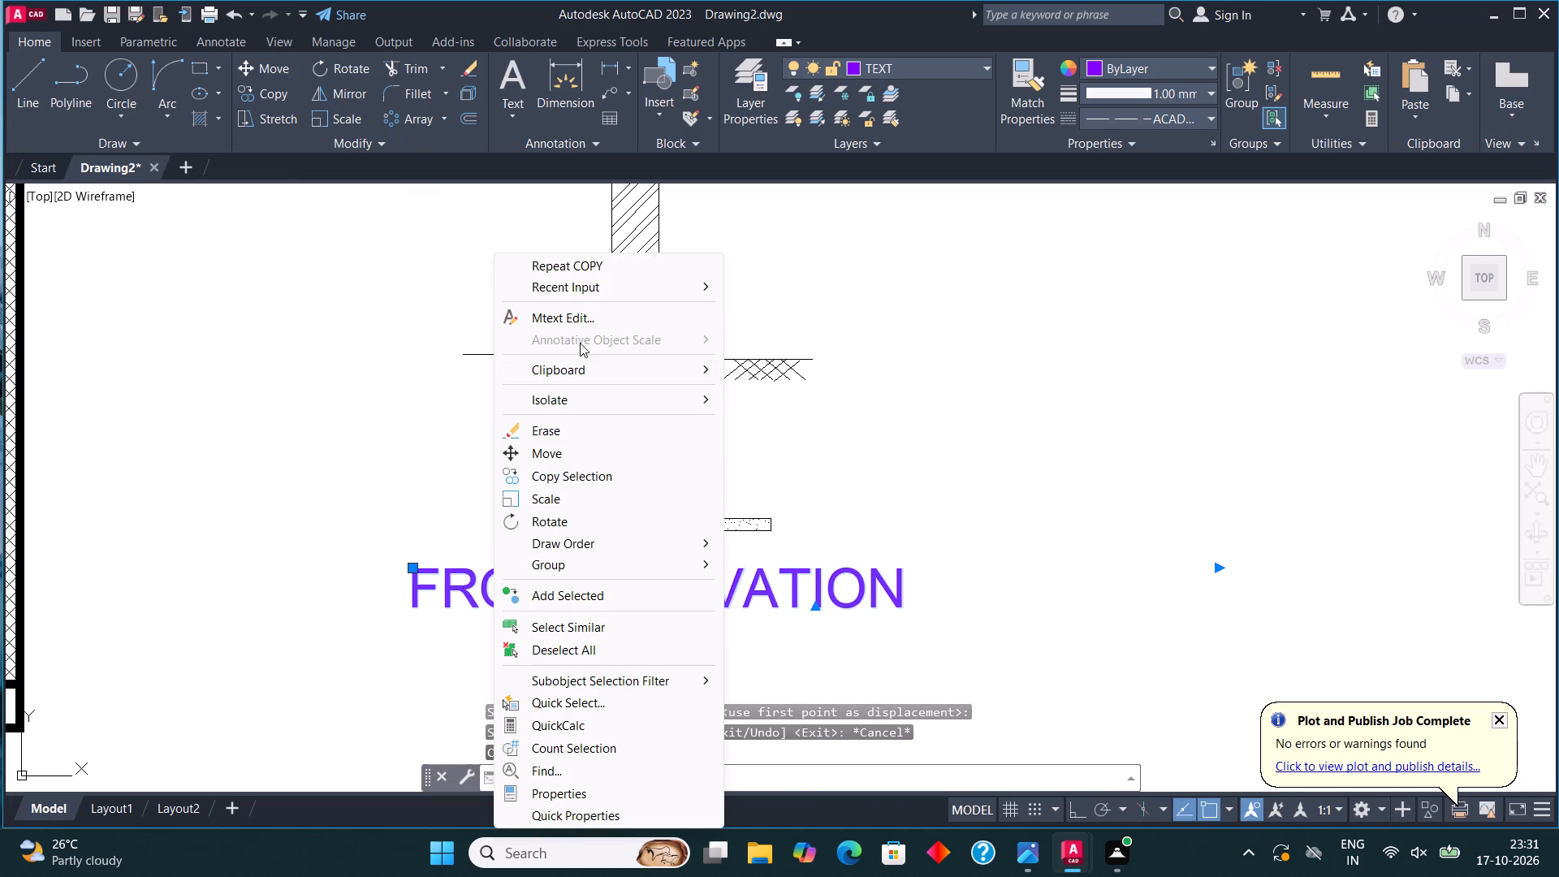
pyautogui.click(580, 320)
pyautogui.click(910, 573)
pyautogui.press('BackSpace')
pyautogui.press('BackSpace')
pyautogui.press('BackSpace')
pyautogui.press('BackSpace')
pyautogui.press('BackSpace')
pyautogui.press('BackSpace')
pyautogui.press('BackSpace')
pyautogui.press('BackSpace')
pyautogui.press('BackSpace')
pyautogui.press('BackSpace')
pyautogui.press('BackSpace')
pyautogui.press('BackSpace')
pyautogui.press('BackSpace')
pyautogui.press('BackSpace')
pyautogui.press('BackSpace')
pyautogui.press('BackSpace')
pyautogui.press('BackSpace')
pyautogui.press('BackSpace')
pyautogui.press('BackSpace')
pyautogui.press('BackSpace')
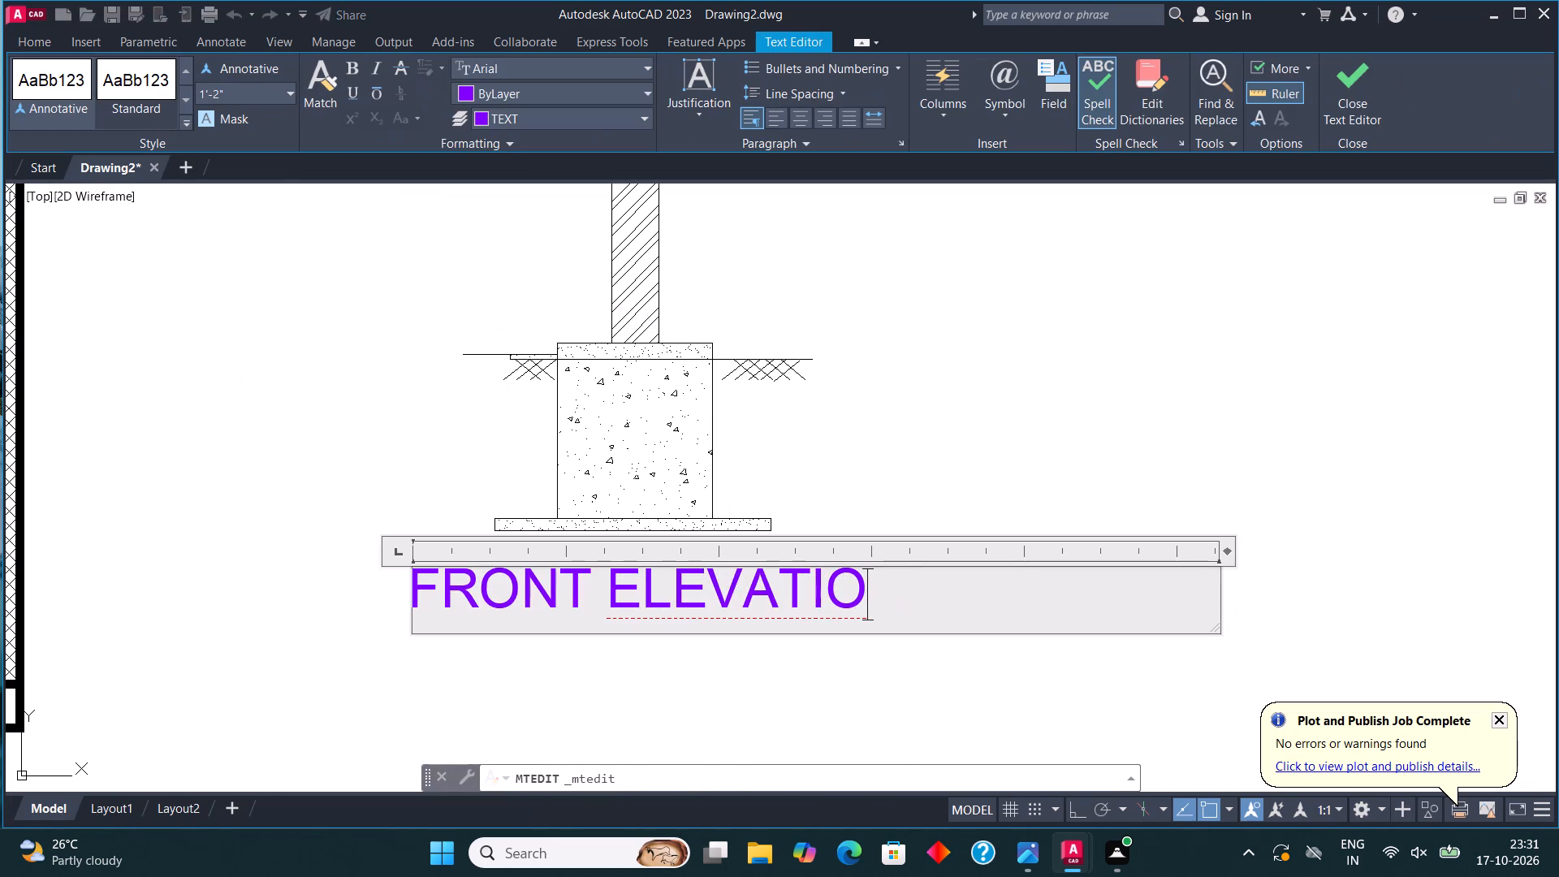
pyautogui.write('COMP')
pyautogui.write('OUND WALL')
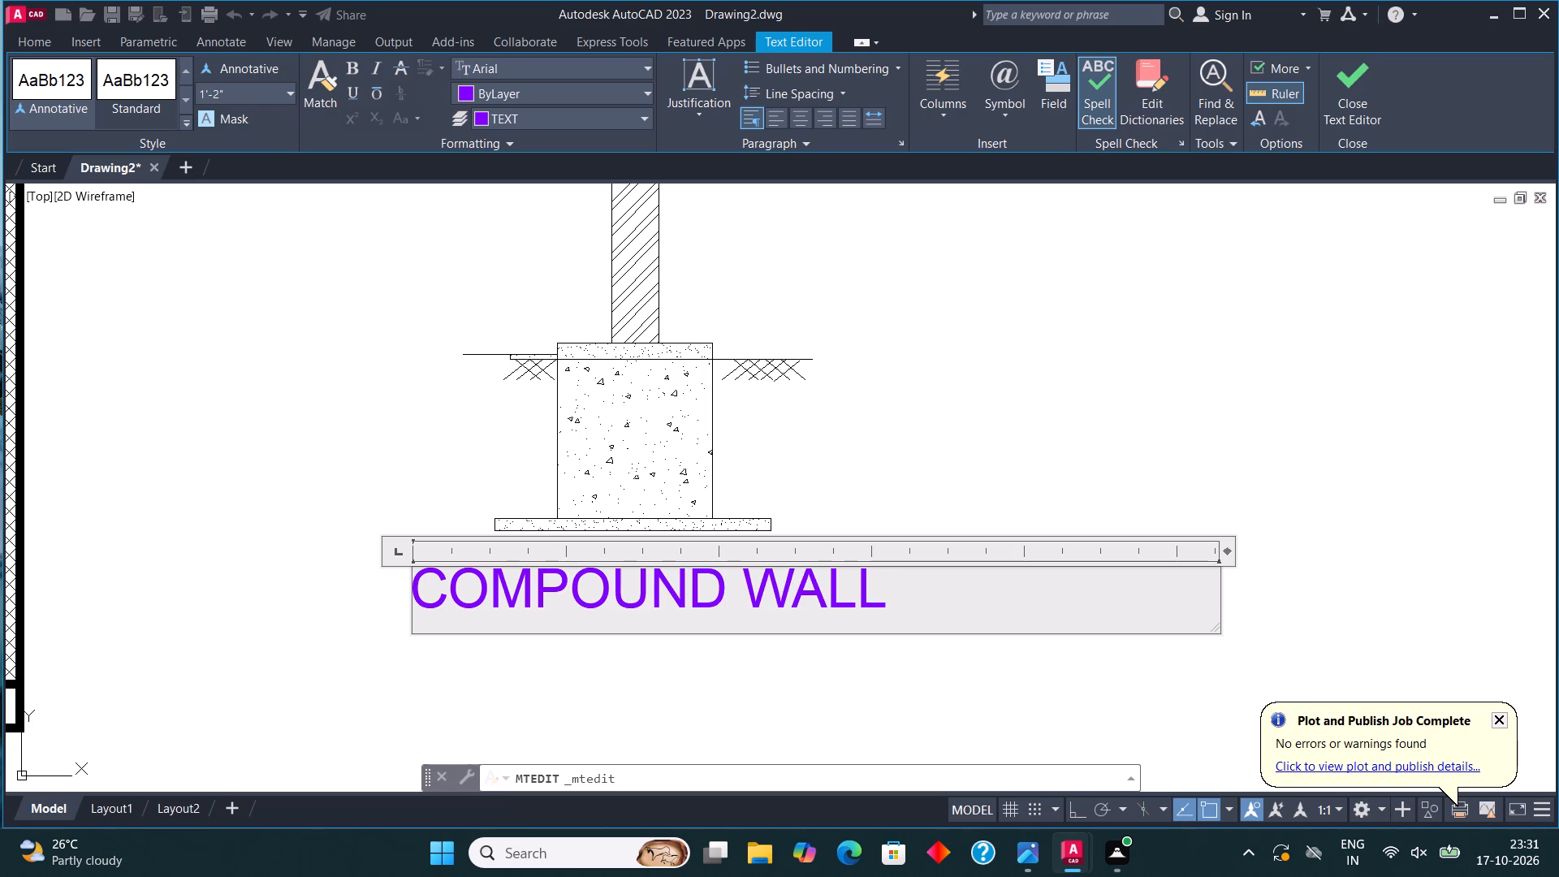
pyautogui.click(1360, 109)
# Assign the entire front elevation drawing, including its hatch, window and door, to the ELE layer.
pyautogui.scroll(-3, 855, 685)
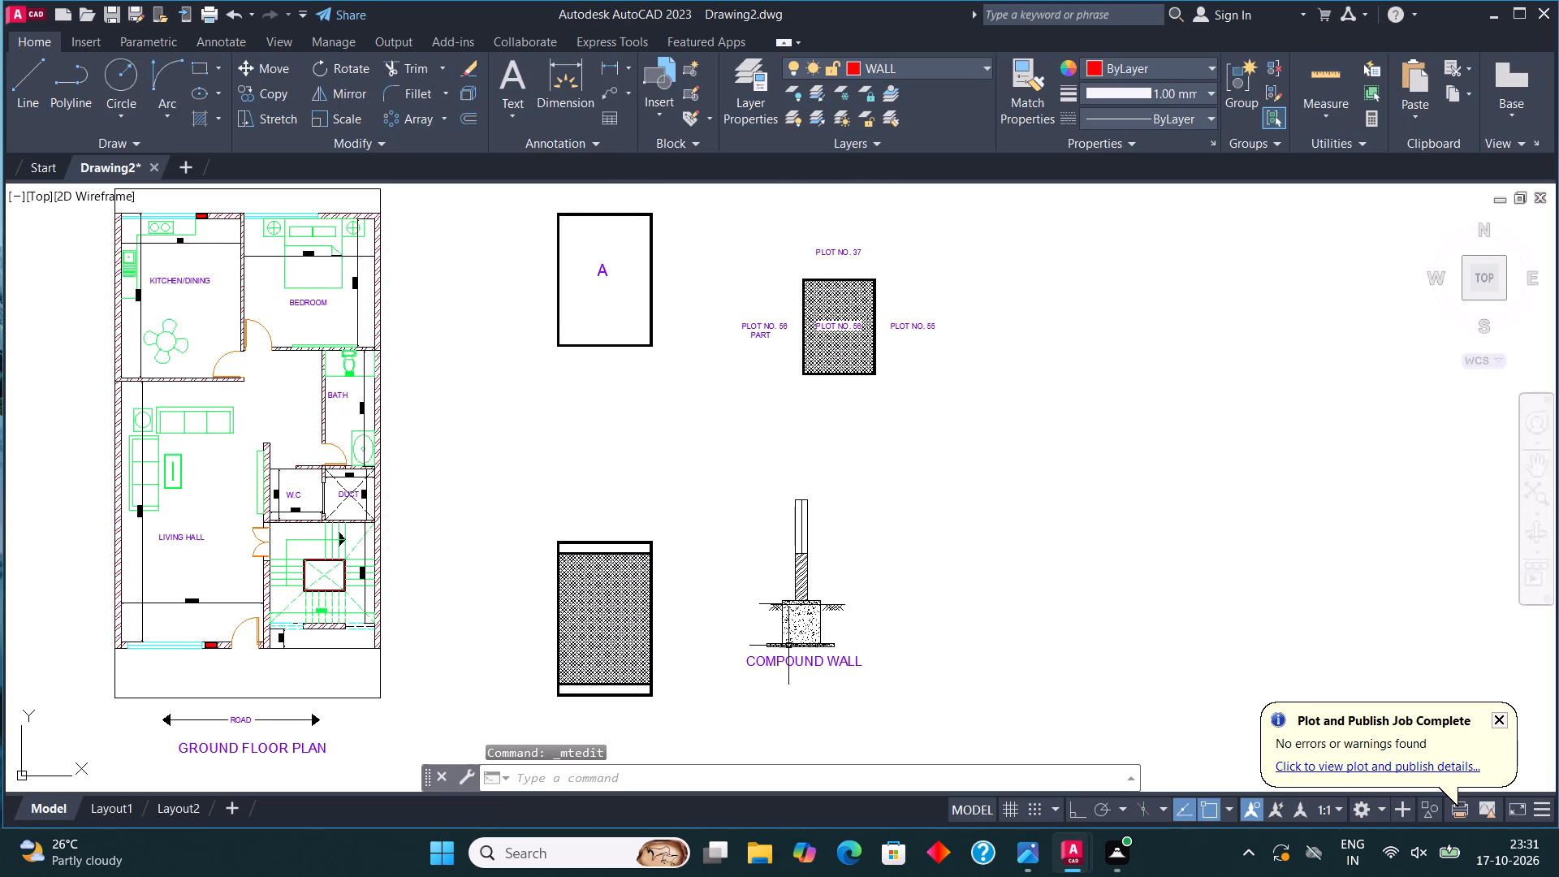
pyautogui.moveTo(784, 641); pyautogui.dragTo(1165, 626, button='middle')
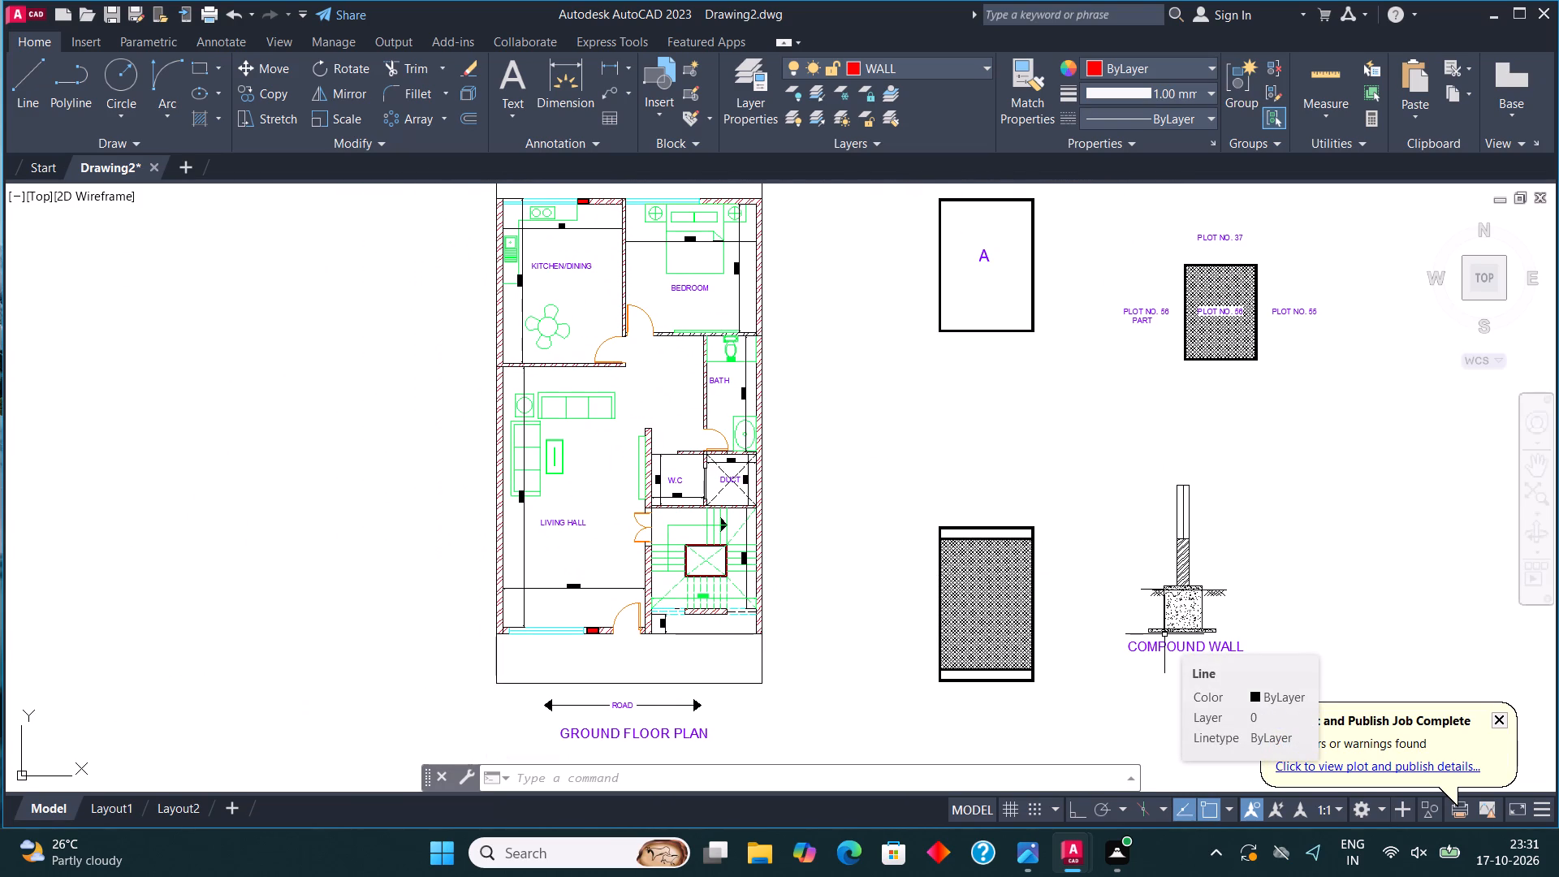
pyautogui.moveTo(850, 387); pyautogui.dragTo(938, 824, button='middle')
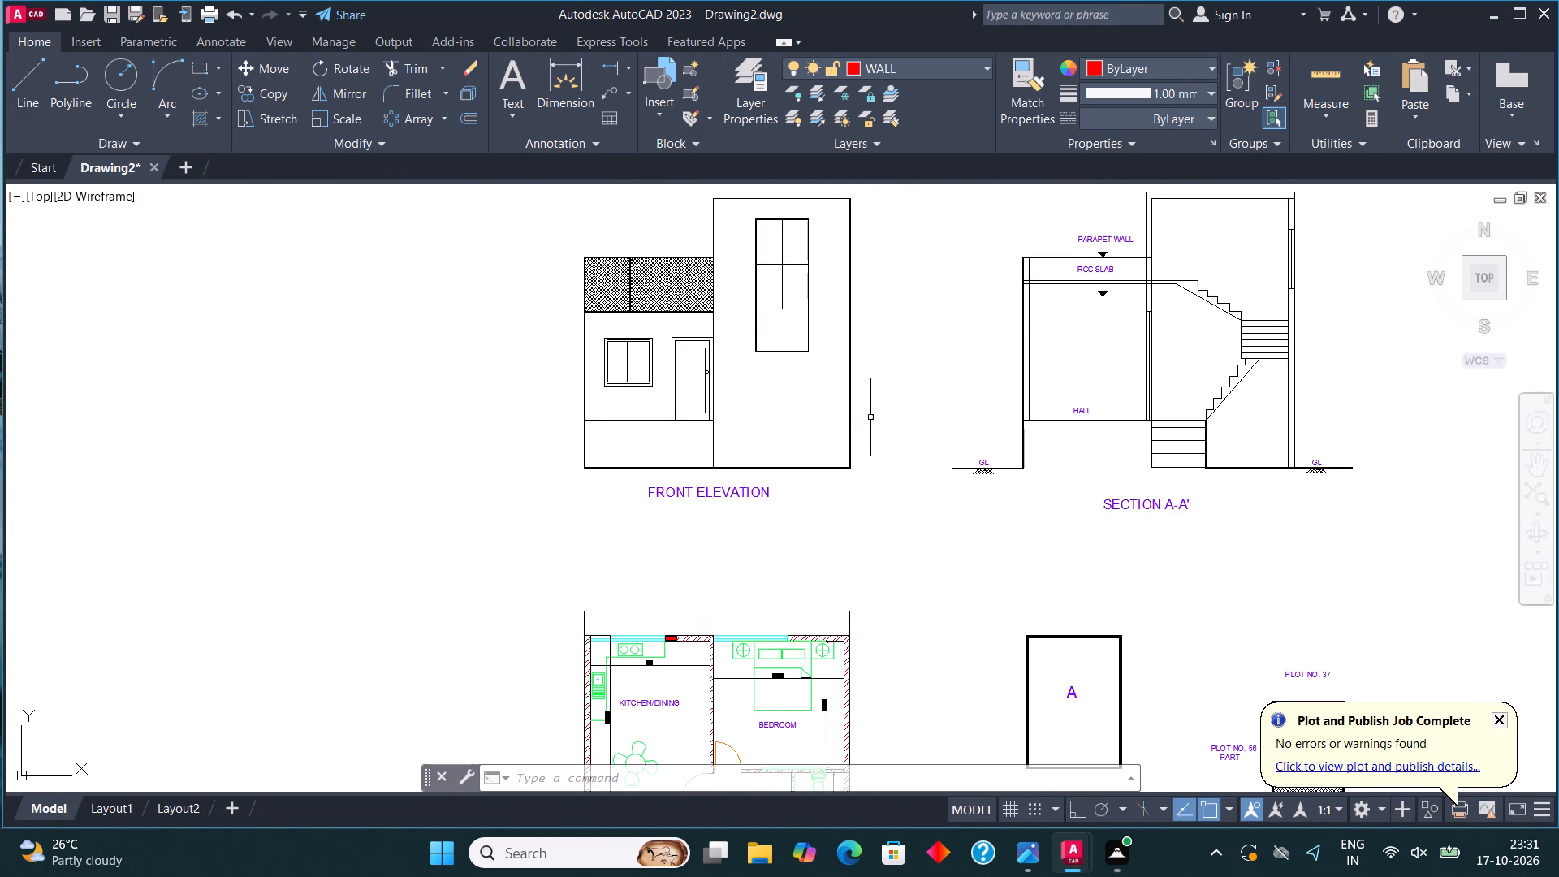
pyautogui.moveTo(872, 418); pyautogui.dragTo(892, 542, button='middle')
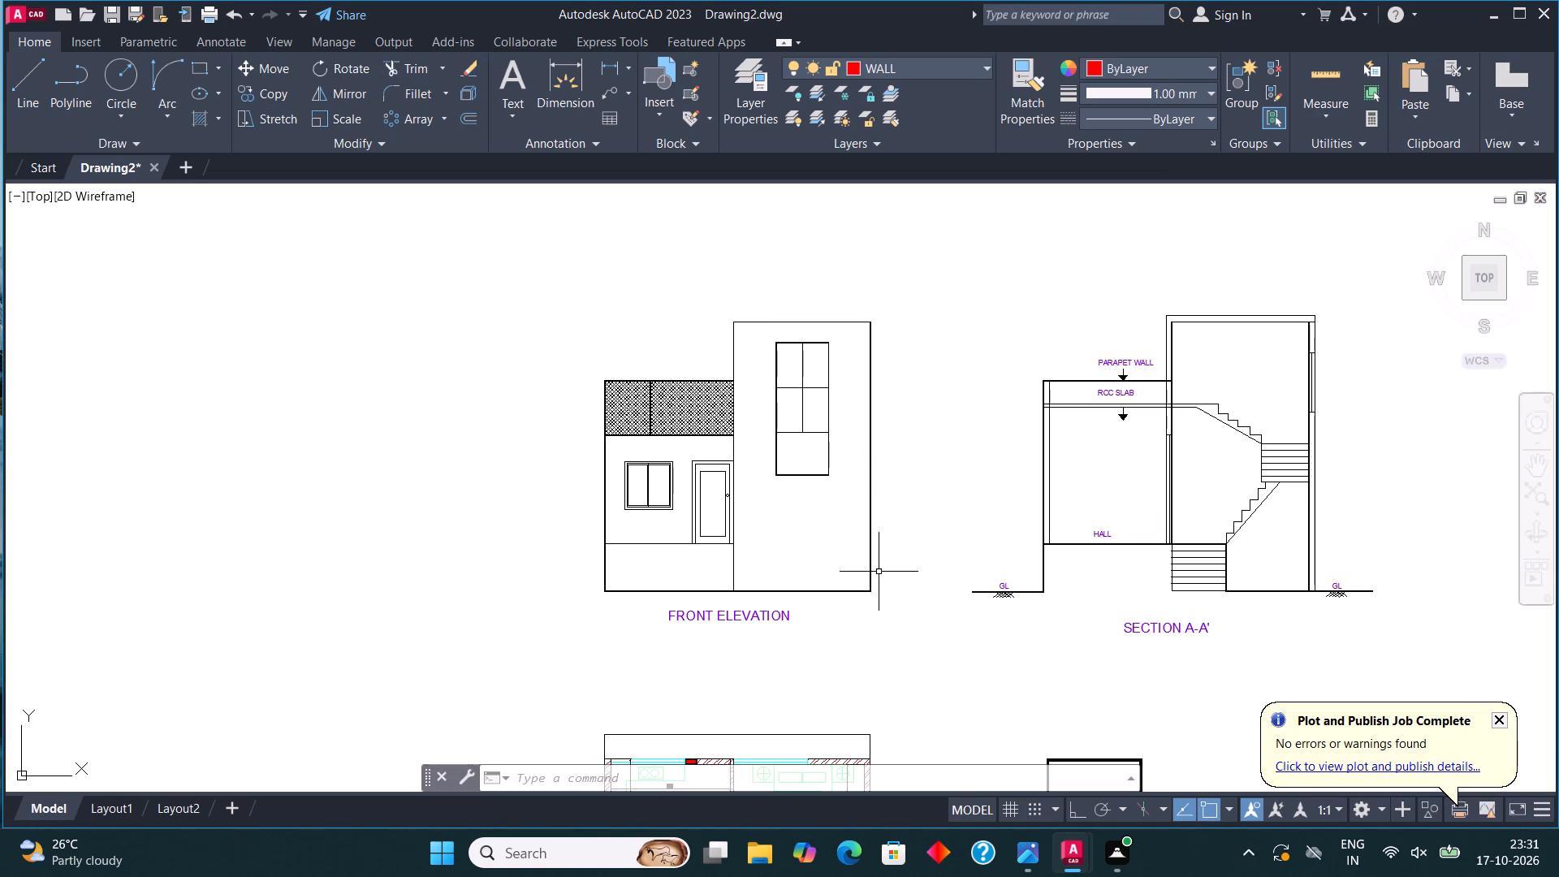
pyautogui.click(882, 599)
pyautogui.click(572, 297)
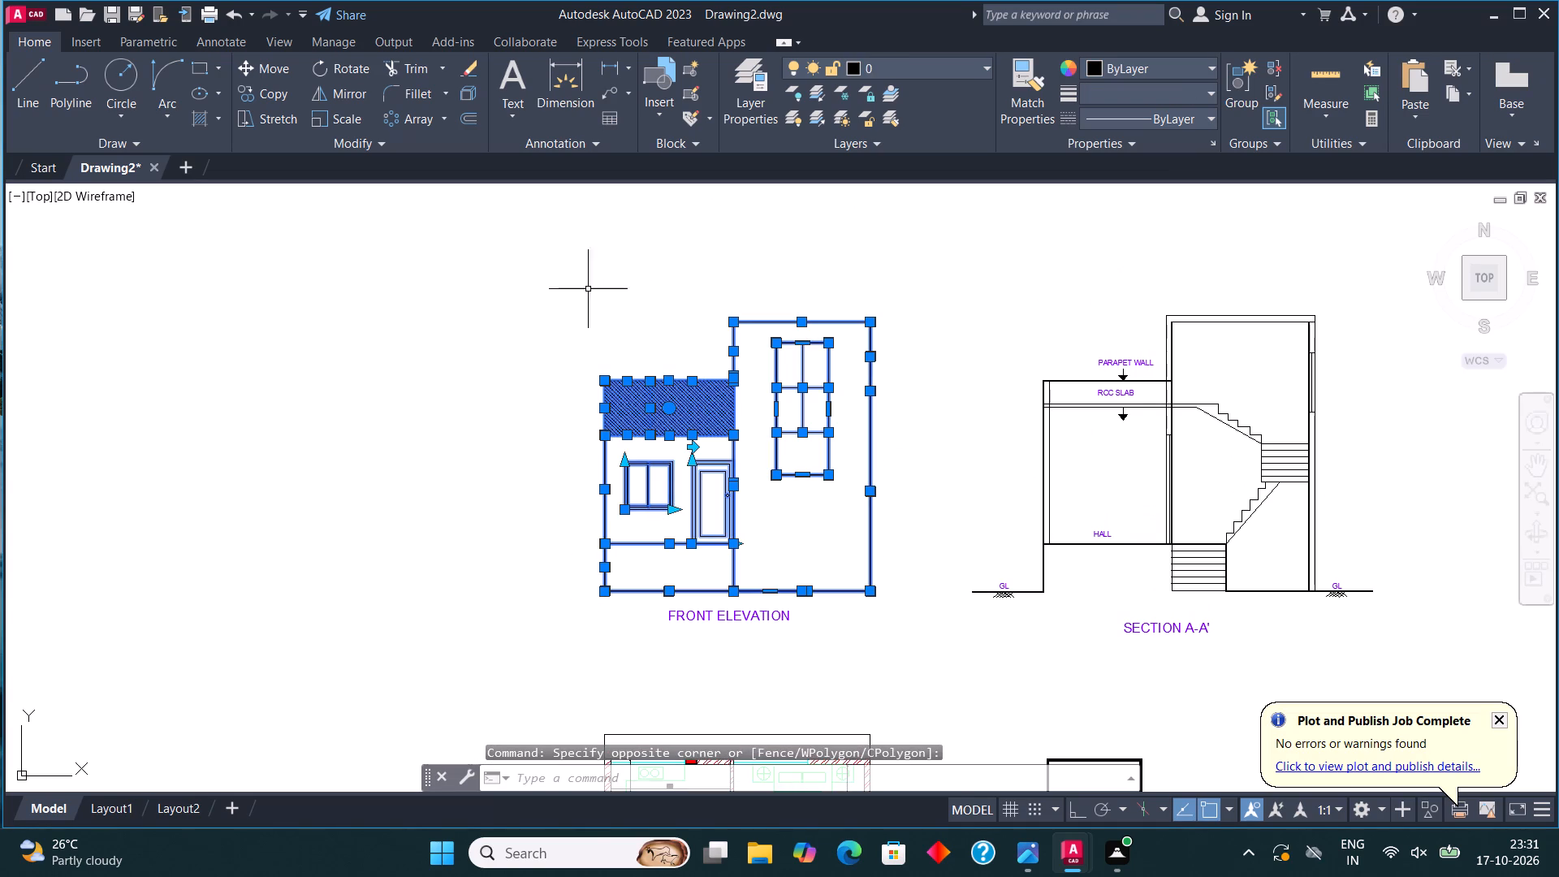
pyautogui.click(921, 55)
pyautogui.click(922, 70)
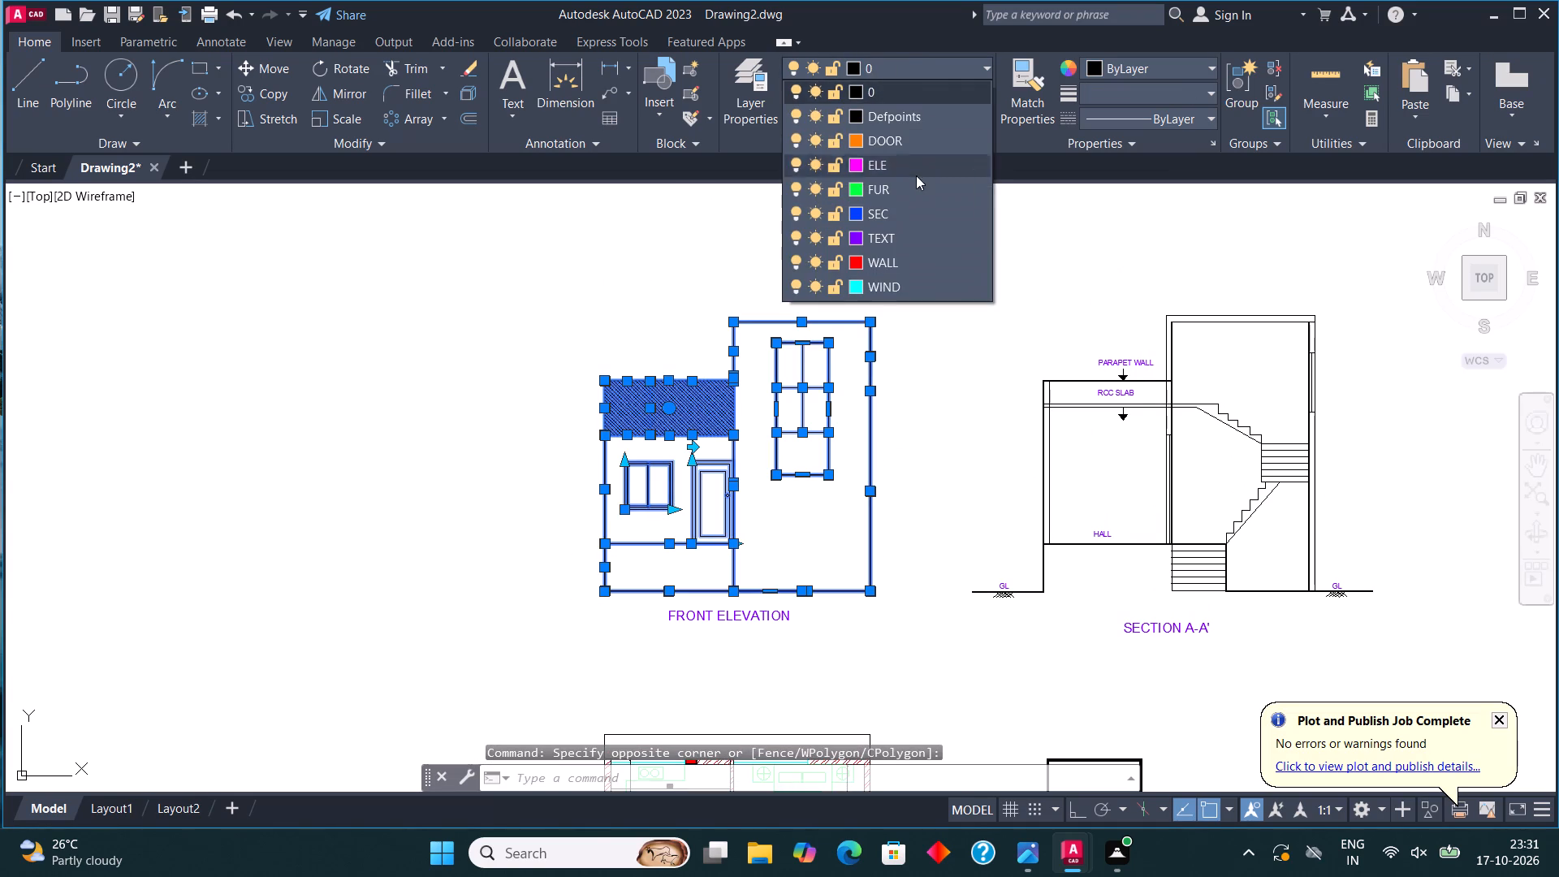
pyautogui.click(910, 161)
pyautogui.scroll(-1, 398, 495)
pyautogui.press('Escape')
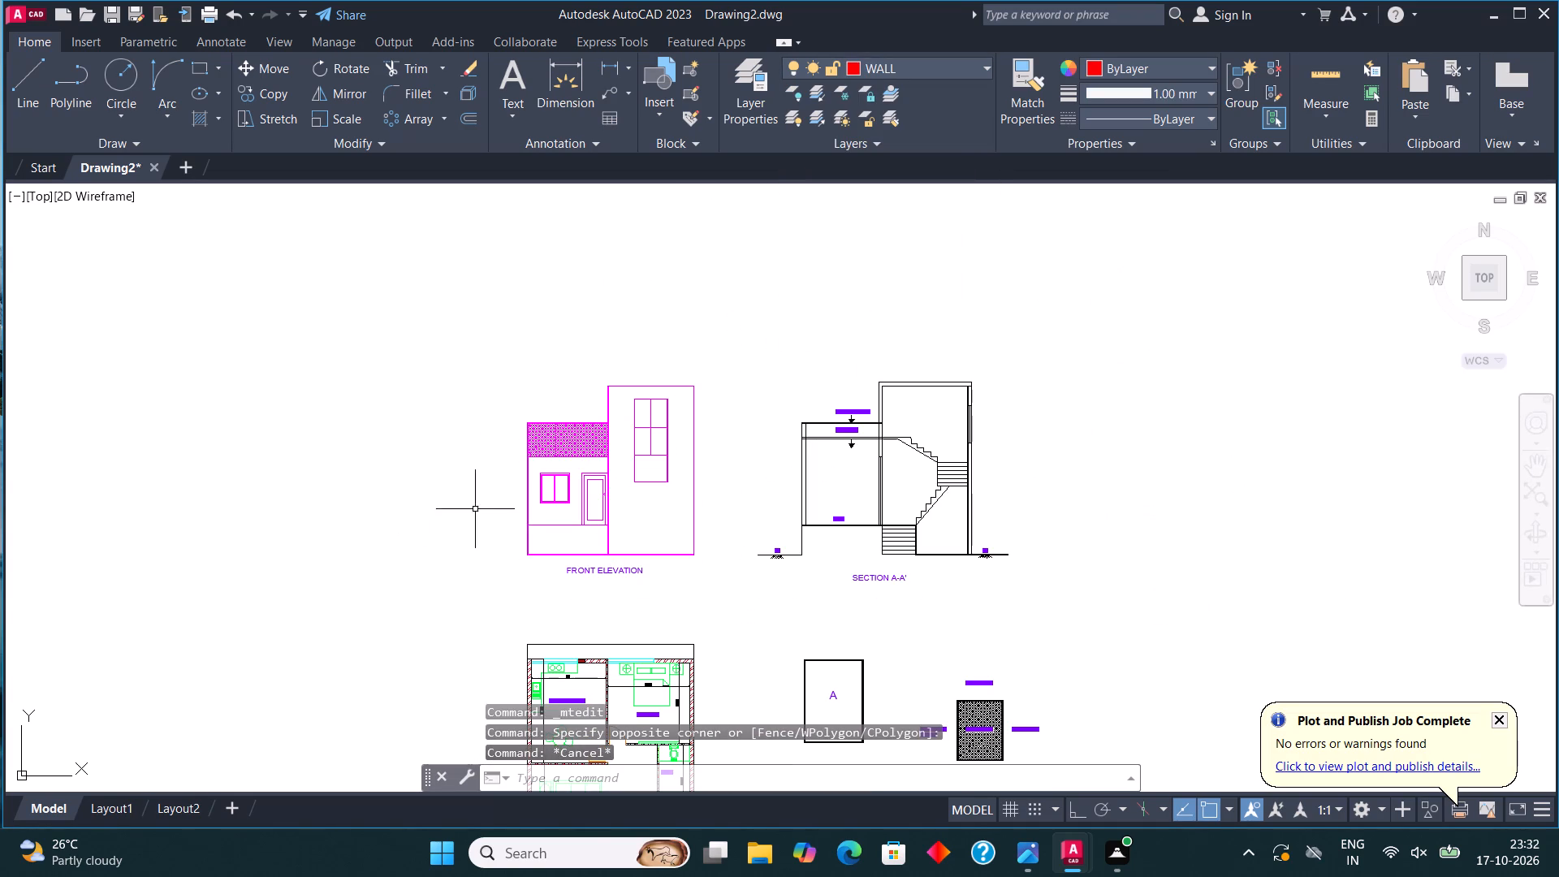
# Assign the entire SECTION A-A' drawing, including its labels but not its title, to the SEC layer.
pyautogui.scroll(1, 856, 557)
pyautogui.moveTo(853, 557); pyautogui.dragTo(731, 603, button='middle')
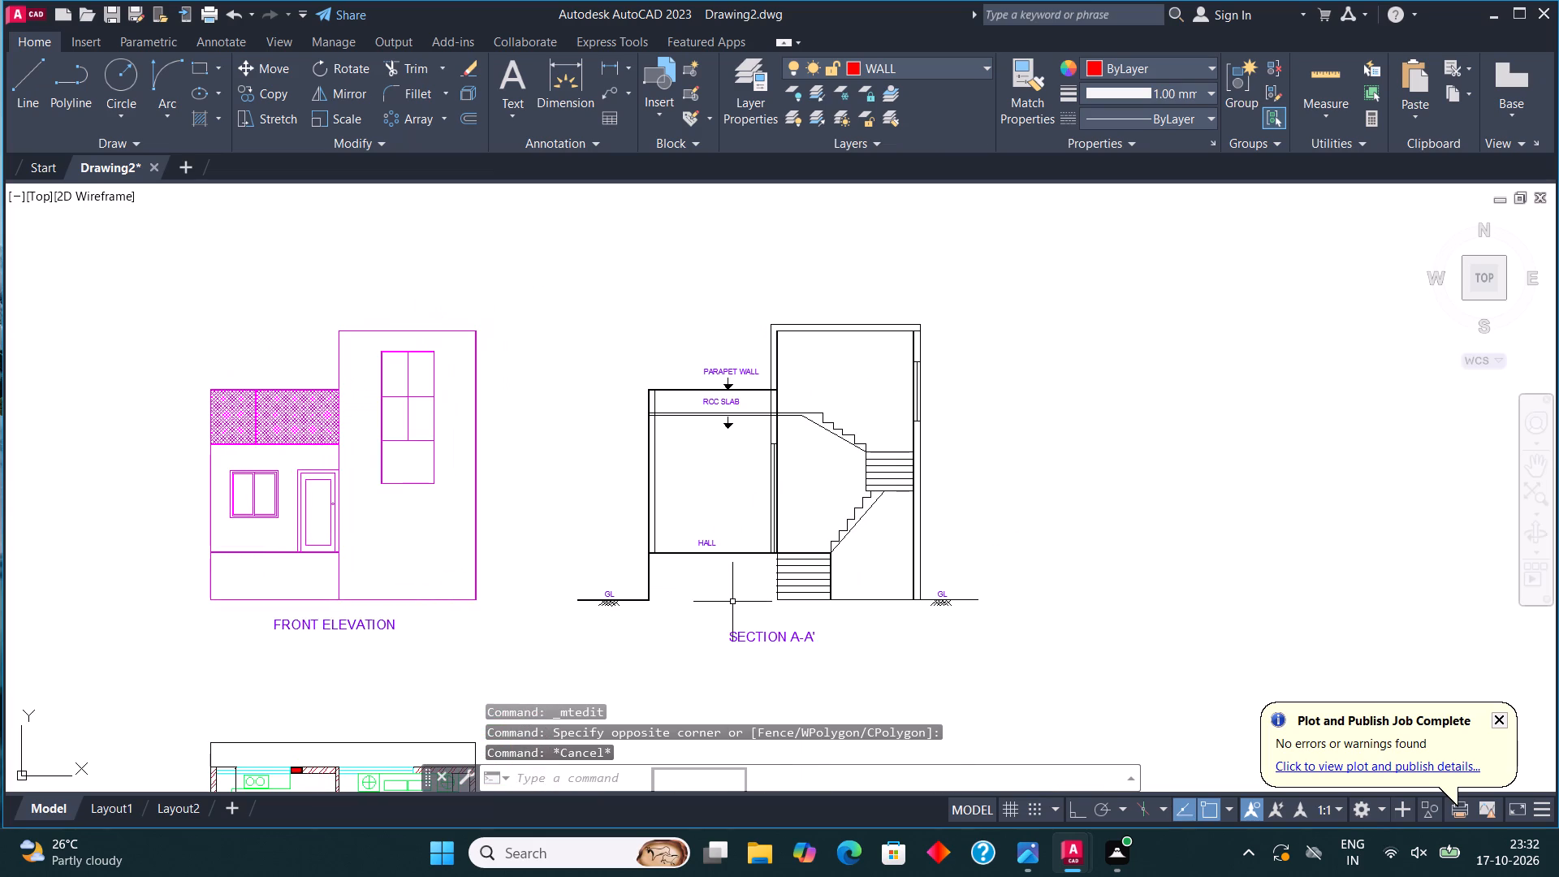
pyautogui.click(986, 628)
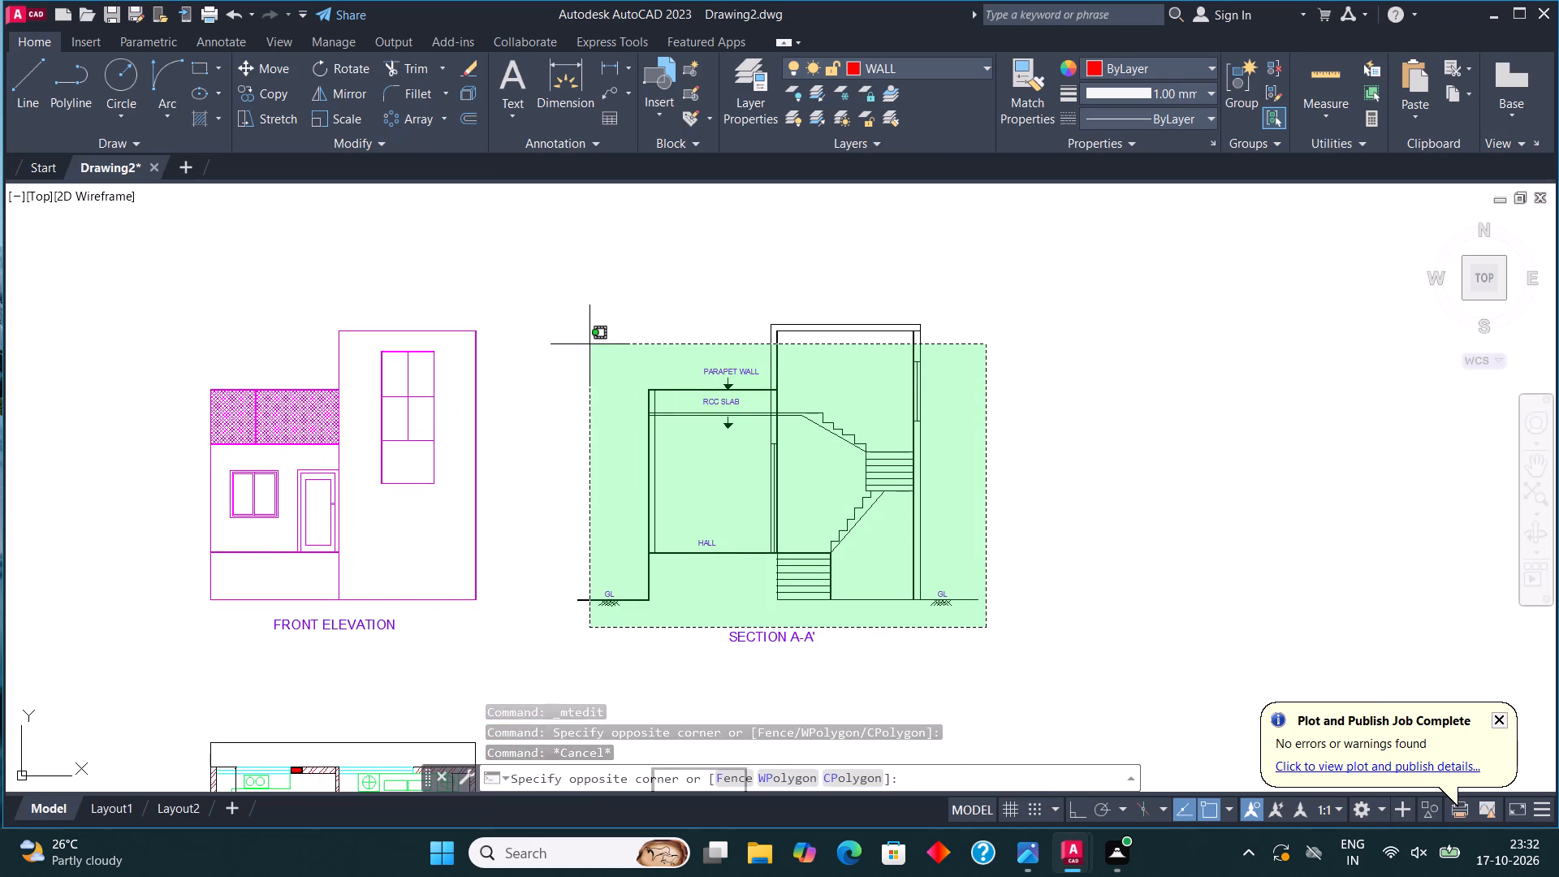
pyautogui.click(560, 292)
pyautogui.click(832, 72)
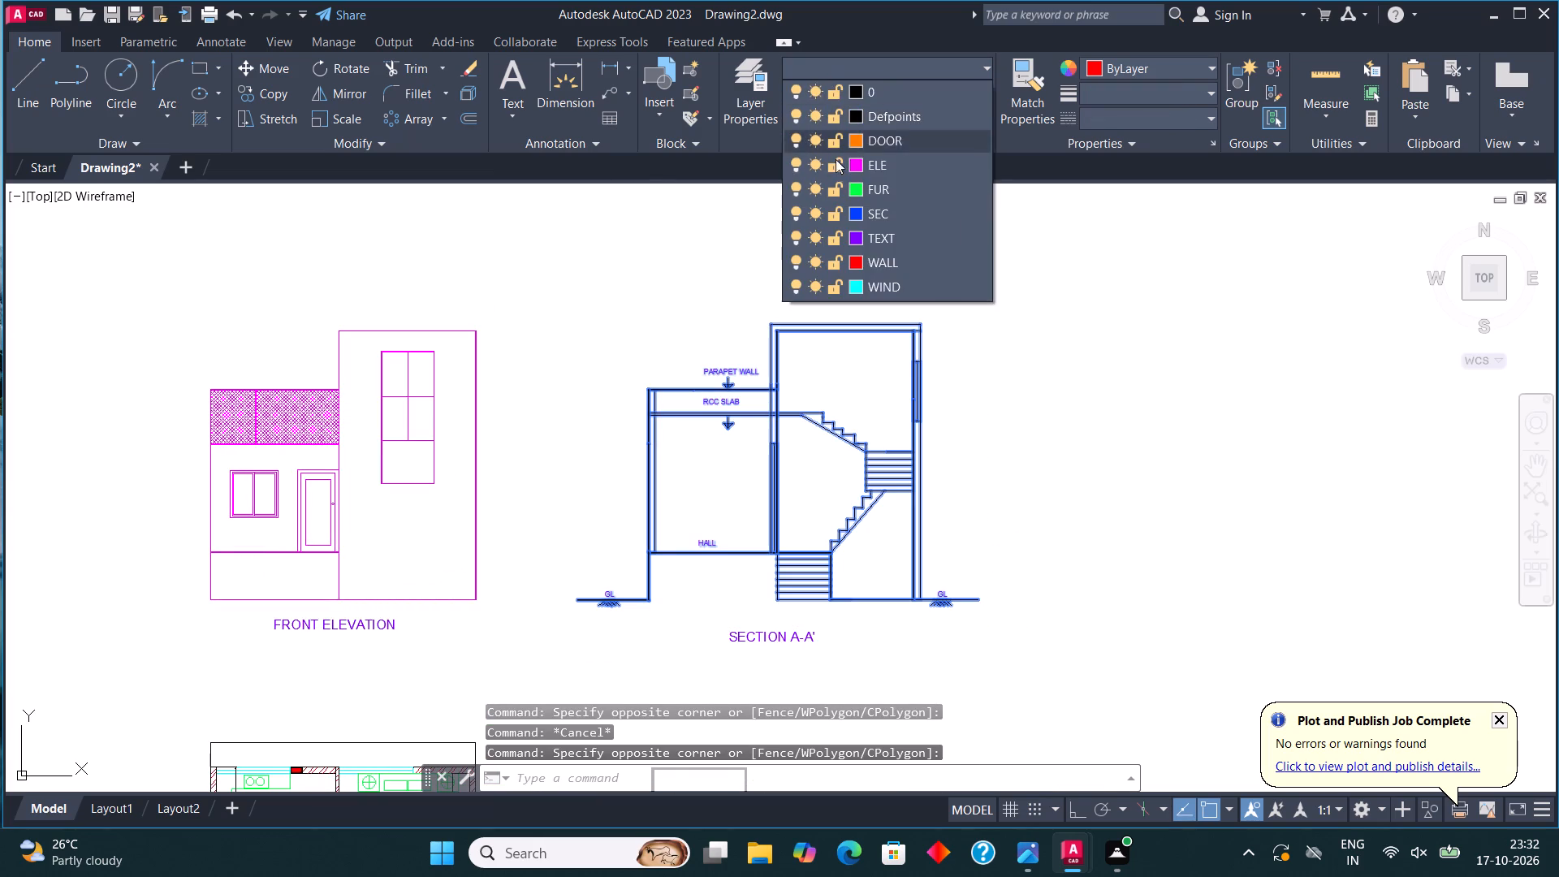
pyautogui.click(879, 215)
pyautogui.press('Escape')
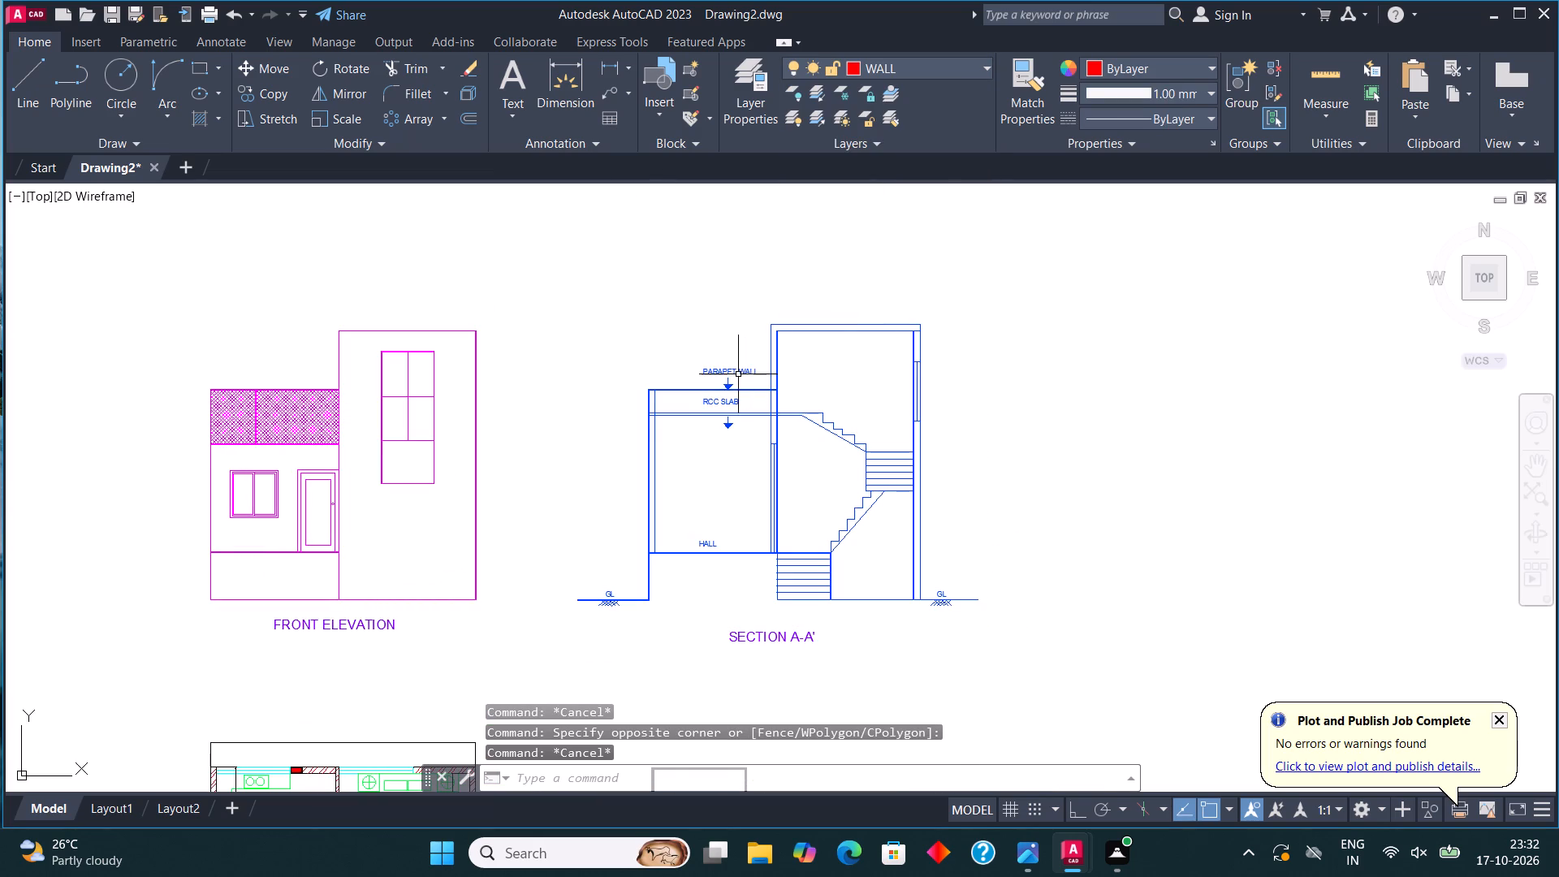
# Select all text labels similar to PARAPET WALL in the section drawing and assign them to the TEXT layer.
pyautogui.scroll(4, 738, 376)
pyautogui.click(713, 334)
pyautogui.rightClick(712, 333)
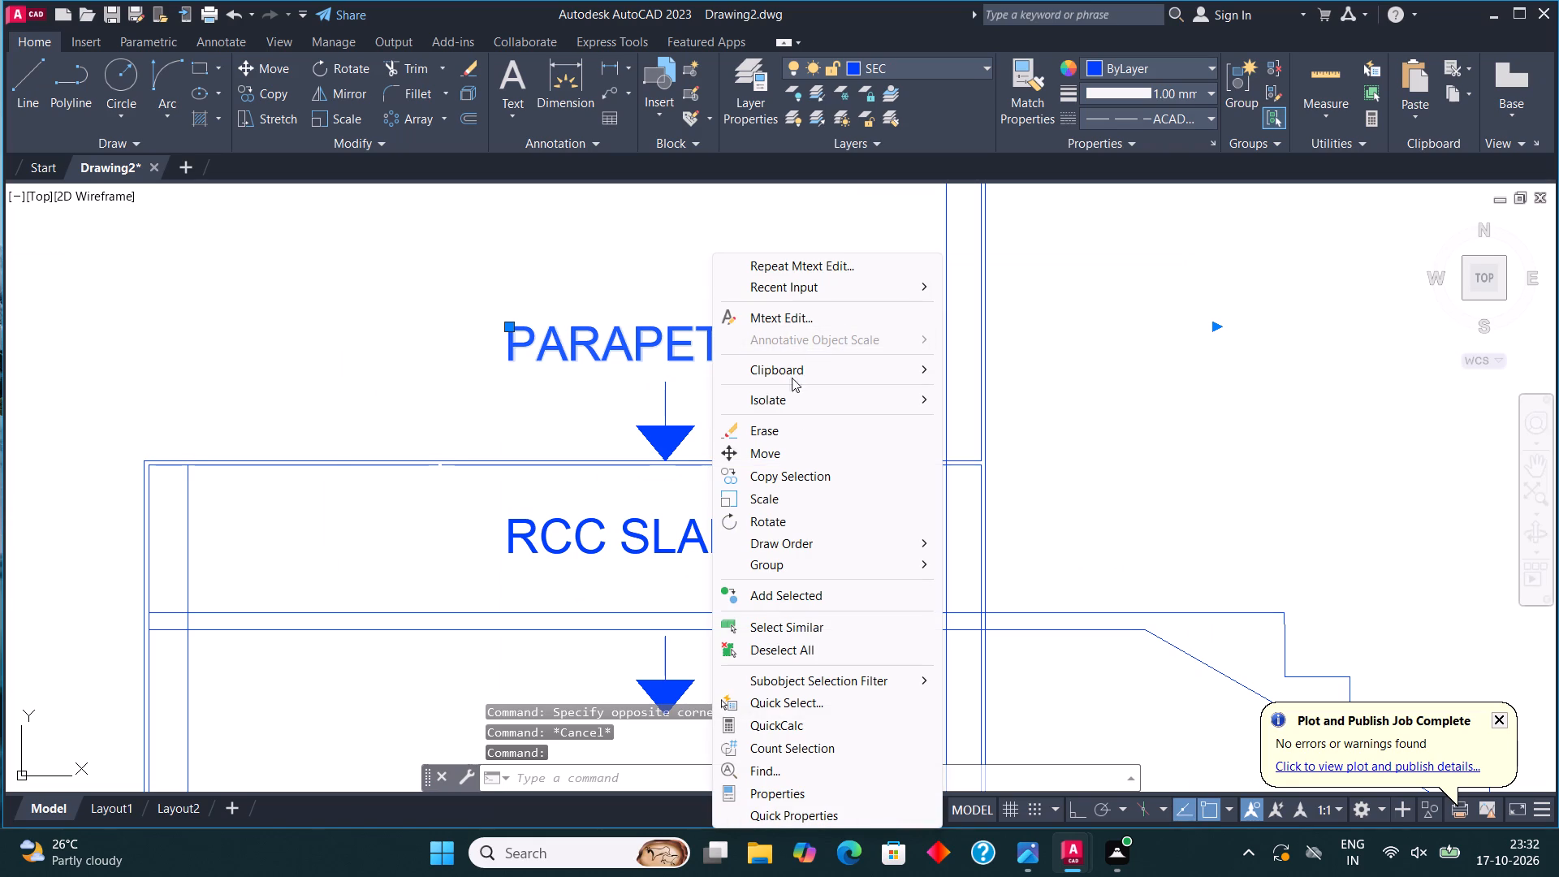
pyautogui.click(797, 624)
pyautogui.click(933, 73)
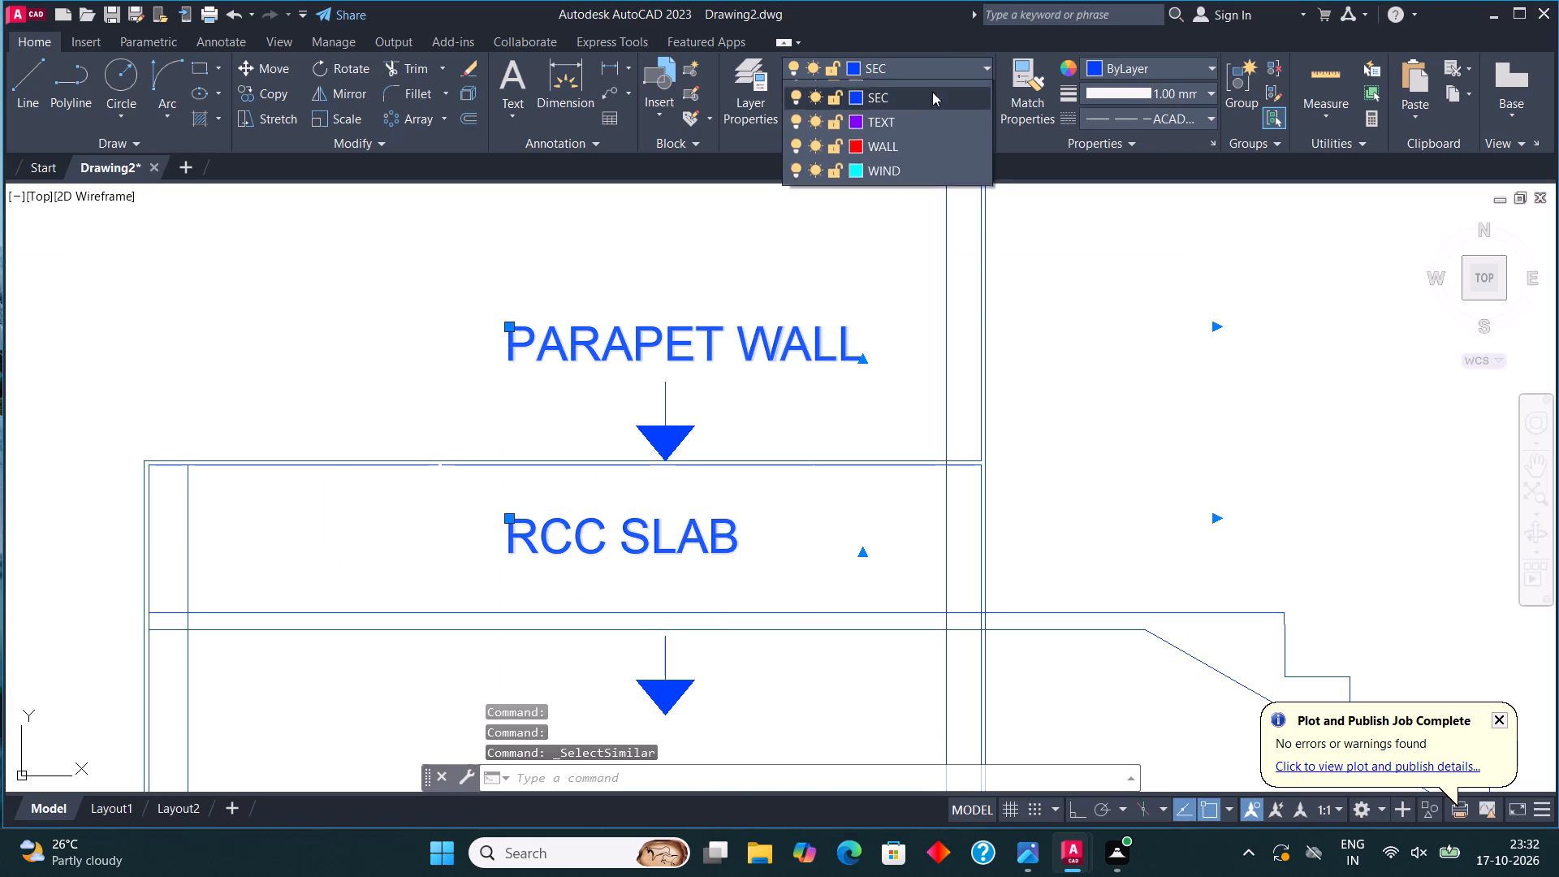
pyautogui.click(909, 236)
pyautogui.press('Escape')
pyautogui.scroll(-4, 746, 313)
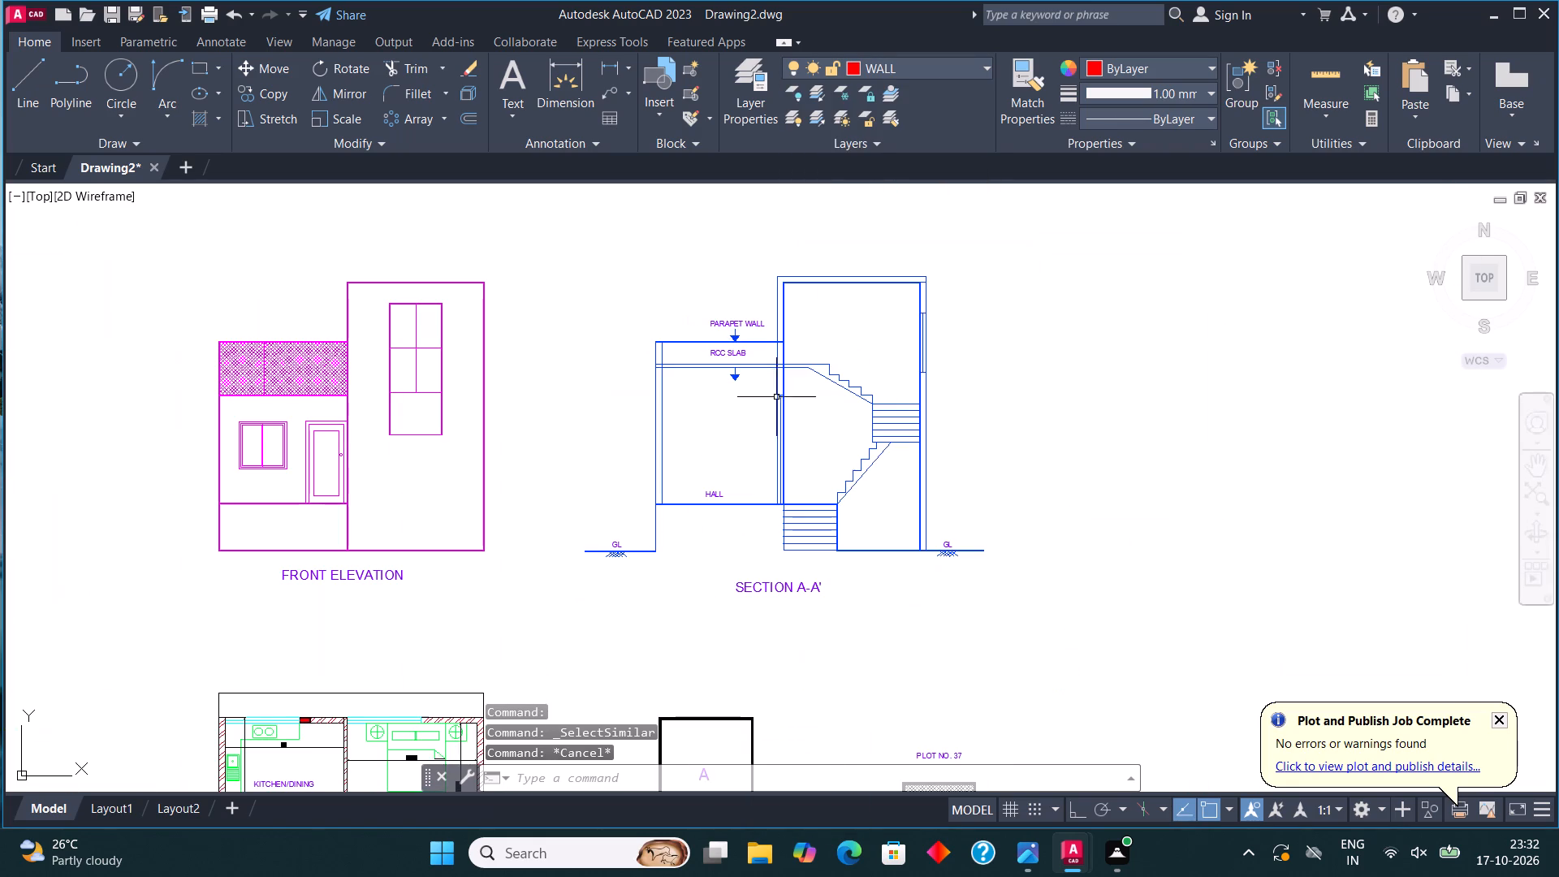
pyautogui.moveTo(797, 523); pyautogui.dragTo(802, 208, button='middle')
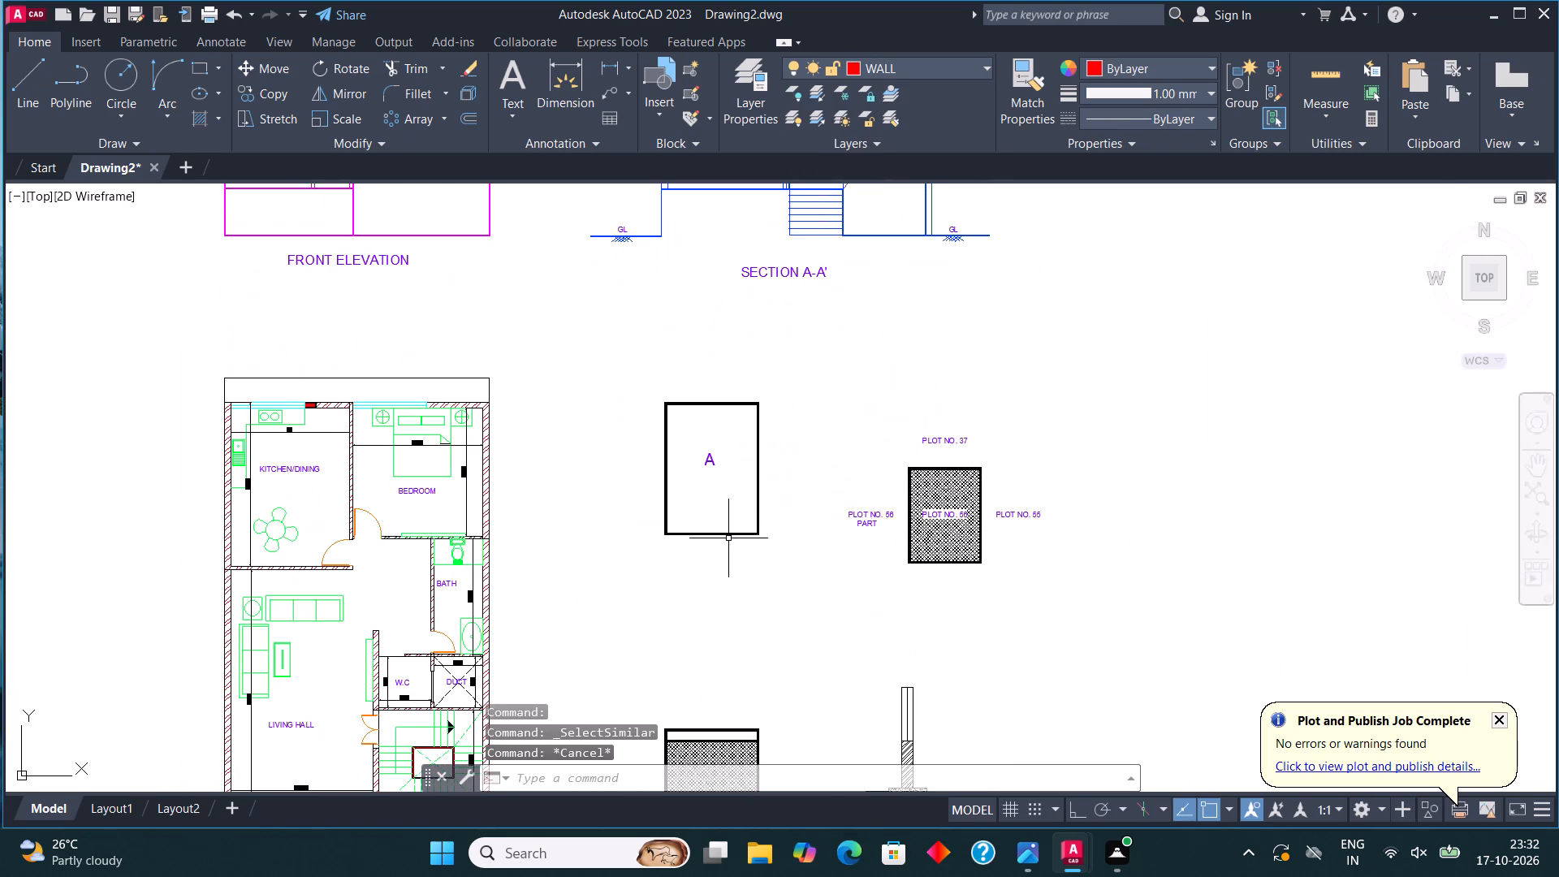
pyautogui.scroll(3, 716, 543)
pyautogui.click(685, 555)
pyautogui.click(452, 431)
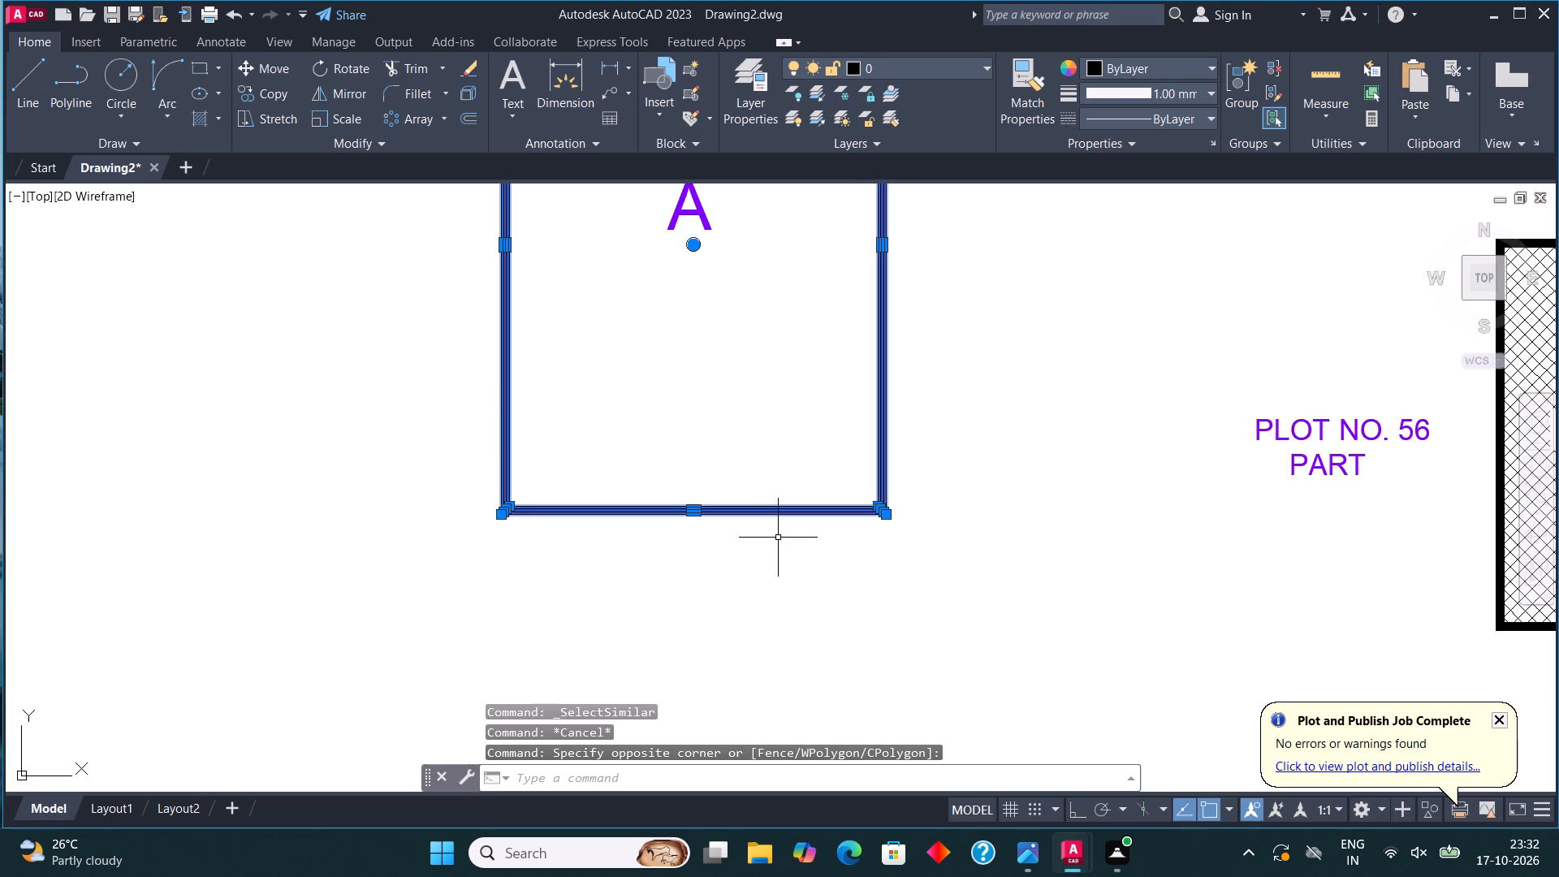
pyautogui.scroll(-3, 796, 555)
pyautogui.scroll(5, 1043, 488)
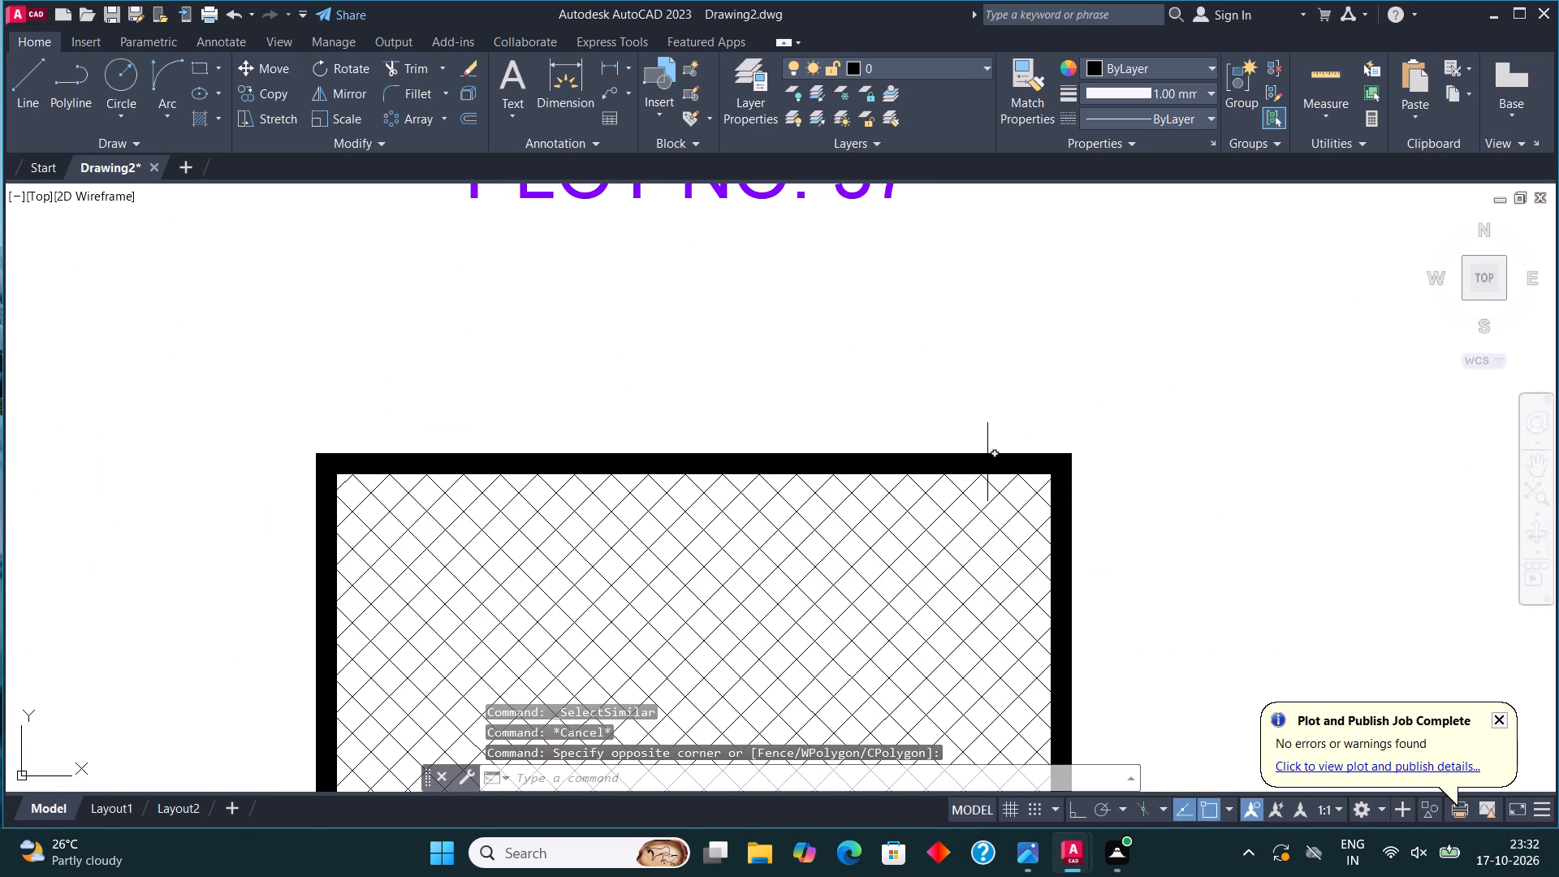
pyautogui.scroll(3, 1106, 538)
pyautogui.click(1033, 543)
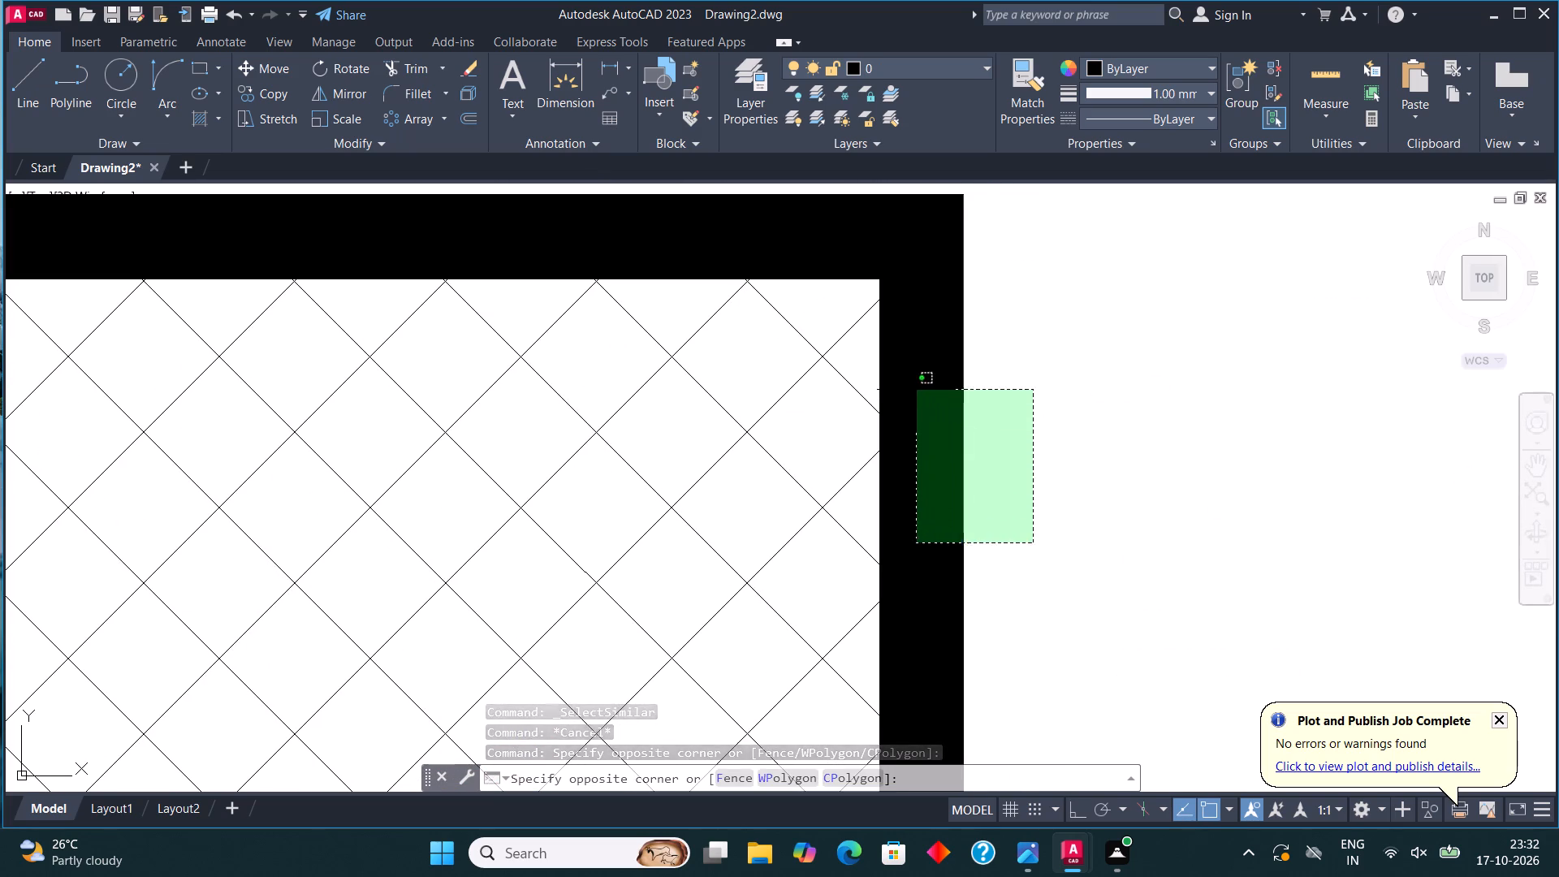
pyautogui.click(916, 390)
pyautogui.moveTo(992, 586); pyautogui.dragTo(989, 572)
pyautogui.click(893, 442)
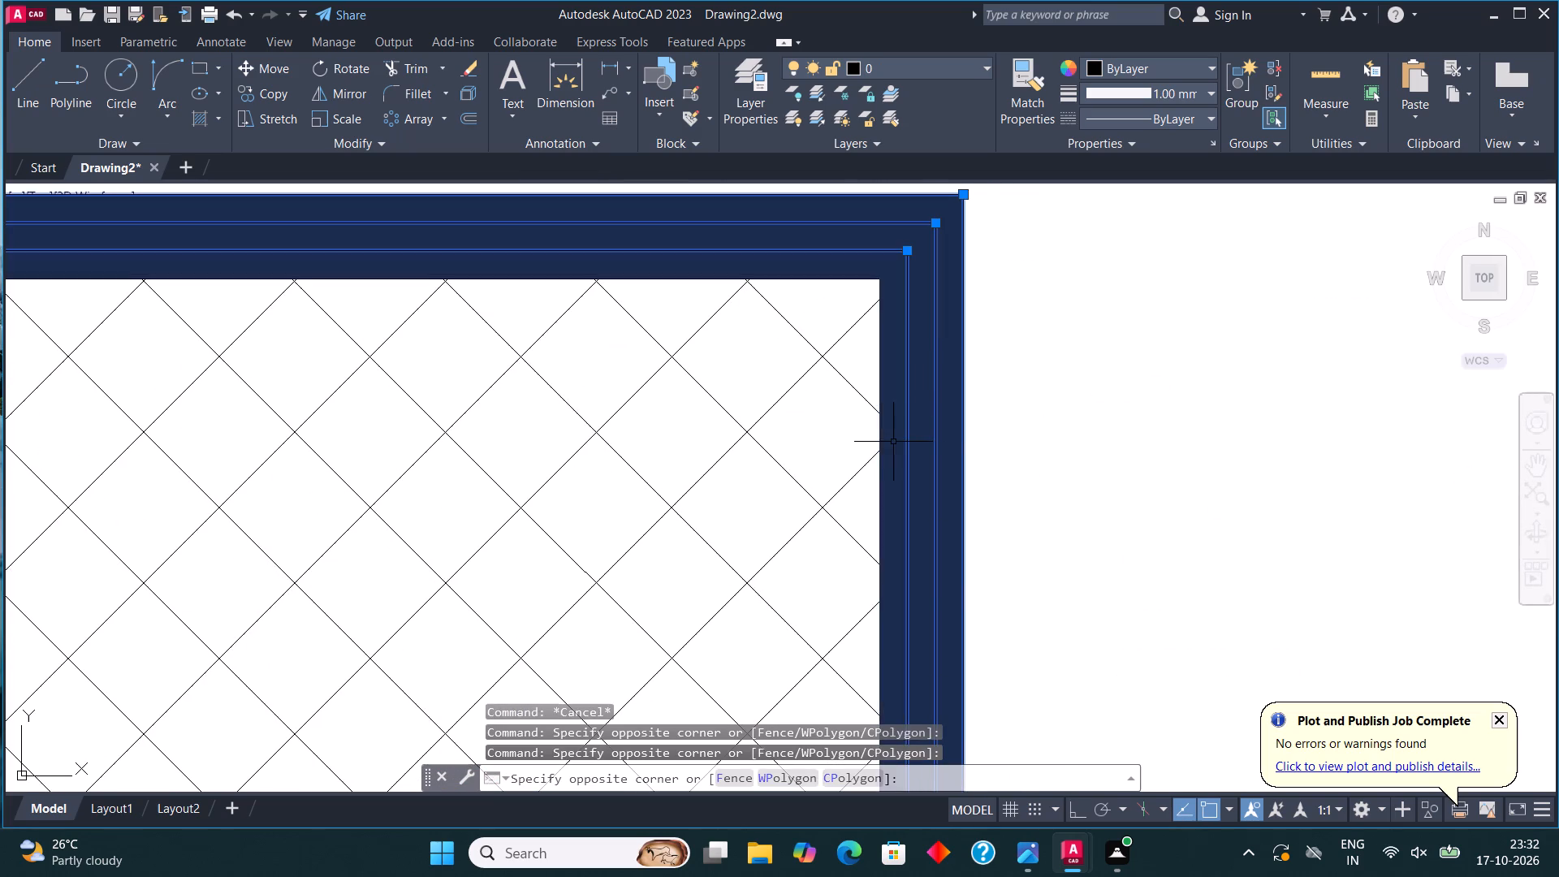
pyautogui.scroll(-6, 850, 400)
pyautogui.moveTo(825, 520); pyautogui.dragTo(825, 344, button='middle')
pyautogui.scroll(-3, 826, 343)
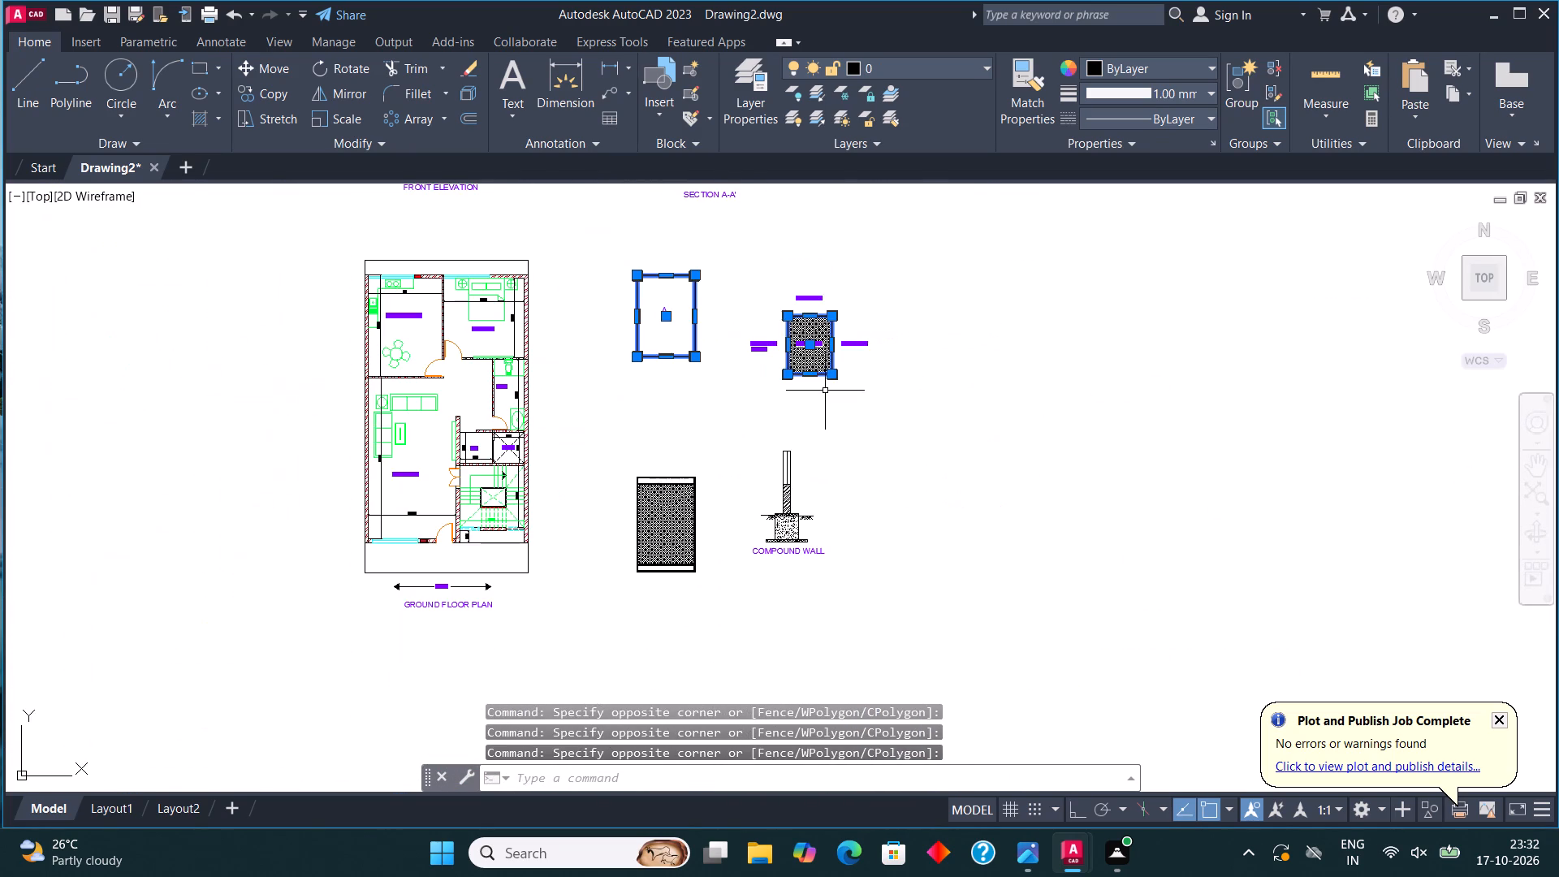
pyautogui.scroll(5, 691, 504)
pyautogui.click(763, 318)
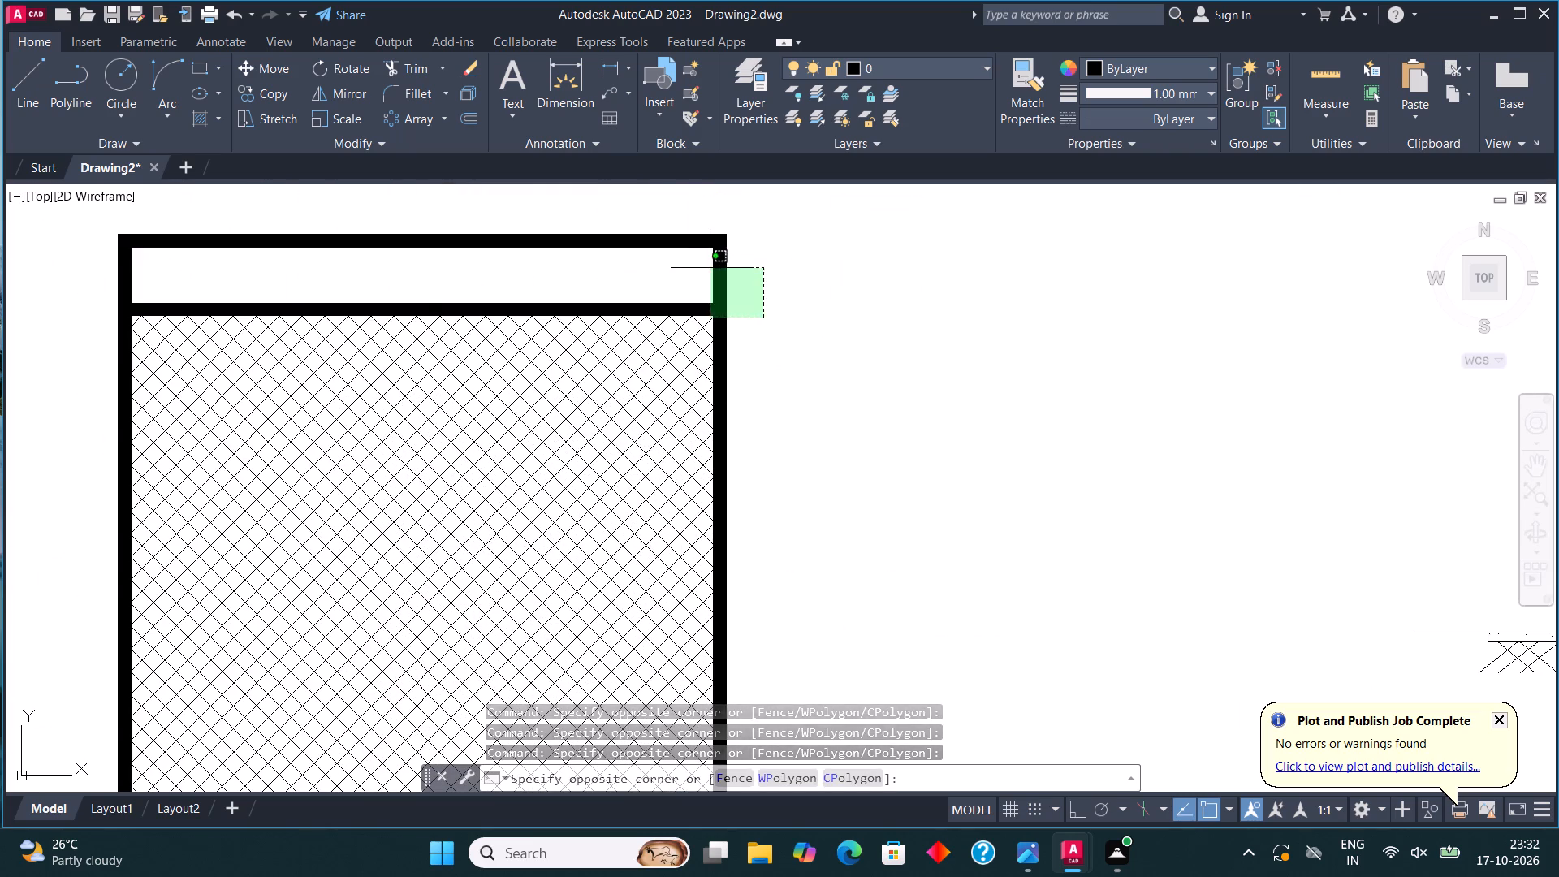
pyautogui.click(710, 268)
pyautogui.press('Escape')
# Assign all thick border lines of the hatched rectangle beside the compound wall detail, including its end strips, to the WALL layer.
pyautogui.click(757, 310)
pyautogui.click(706, 244)
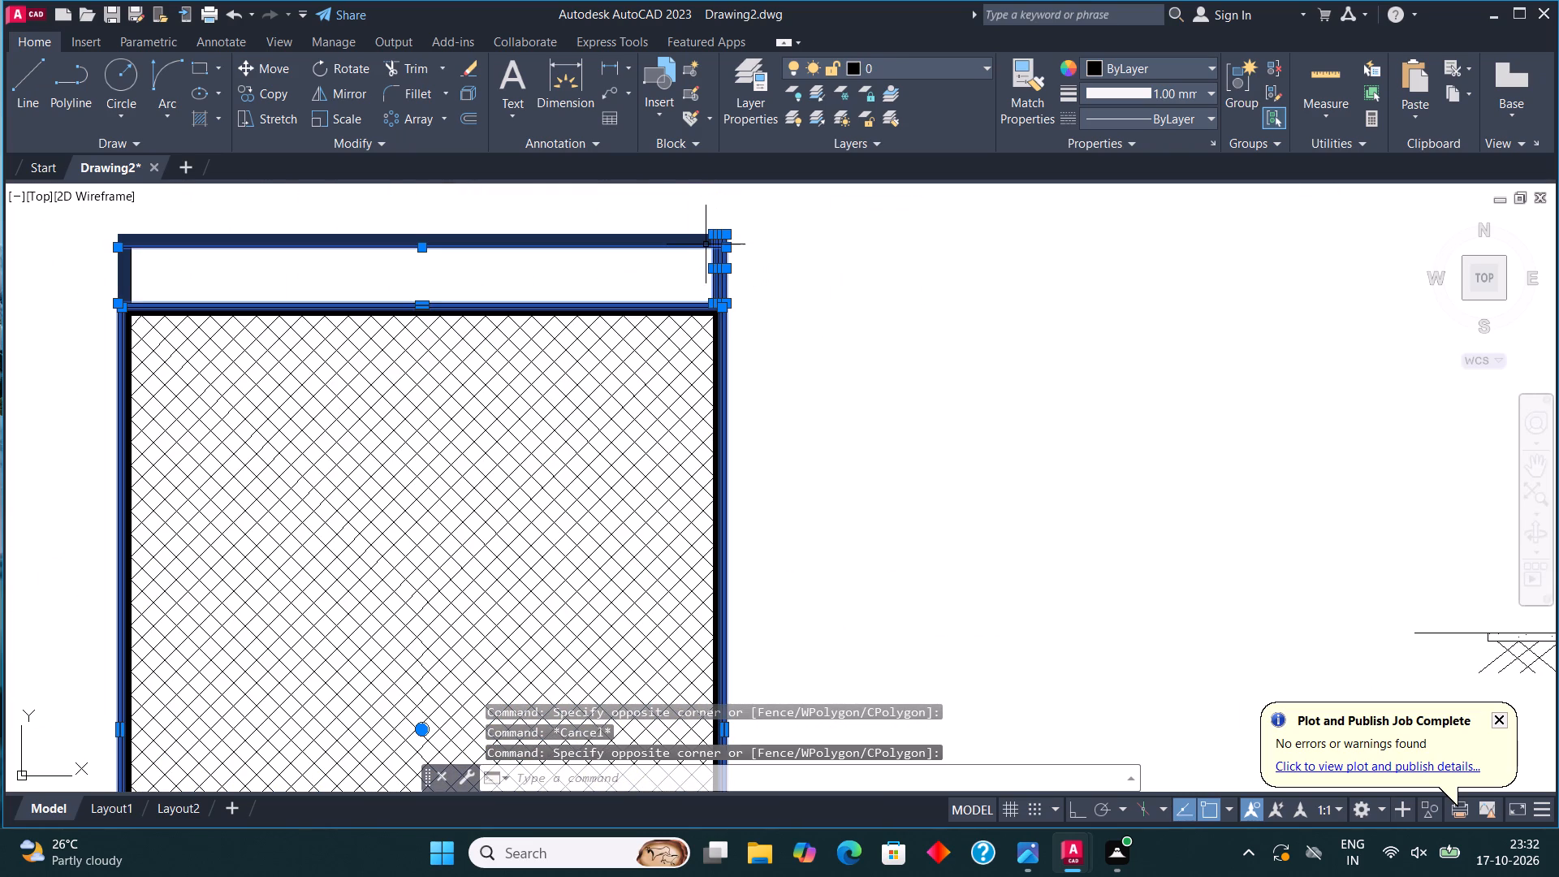
pyautogui.scroll(3, 695, 266)
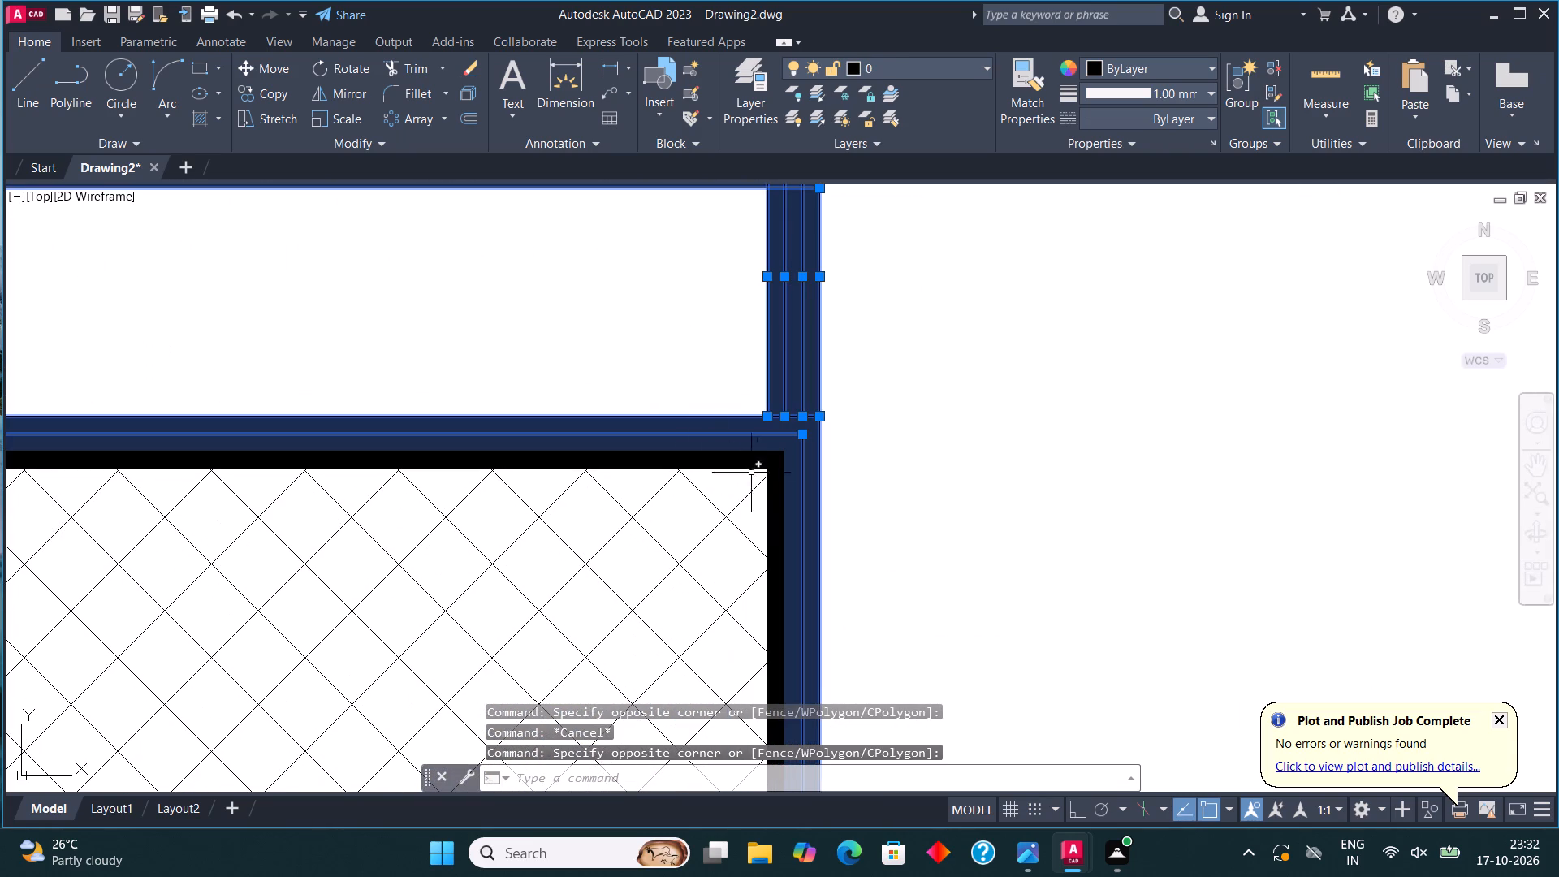
pyautogui.click(785, 479)
pyautogui.click(831, 513)
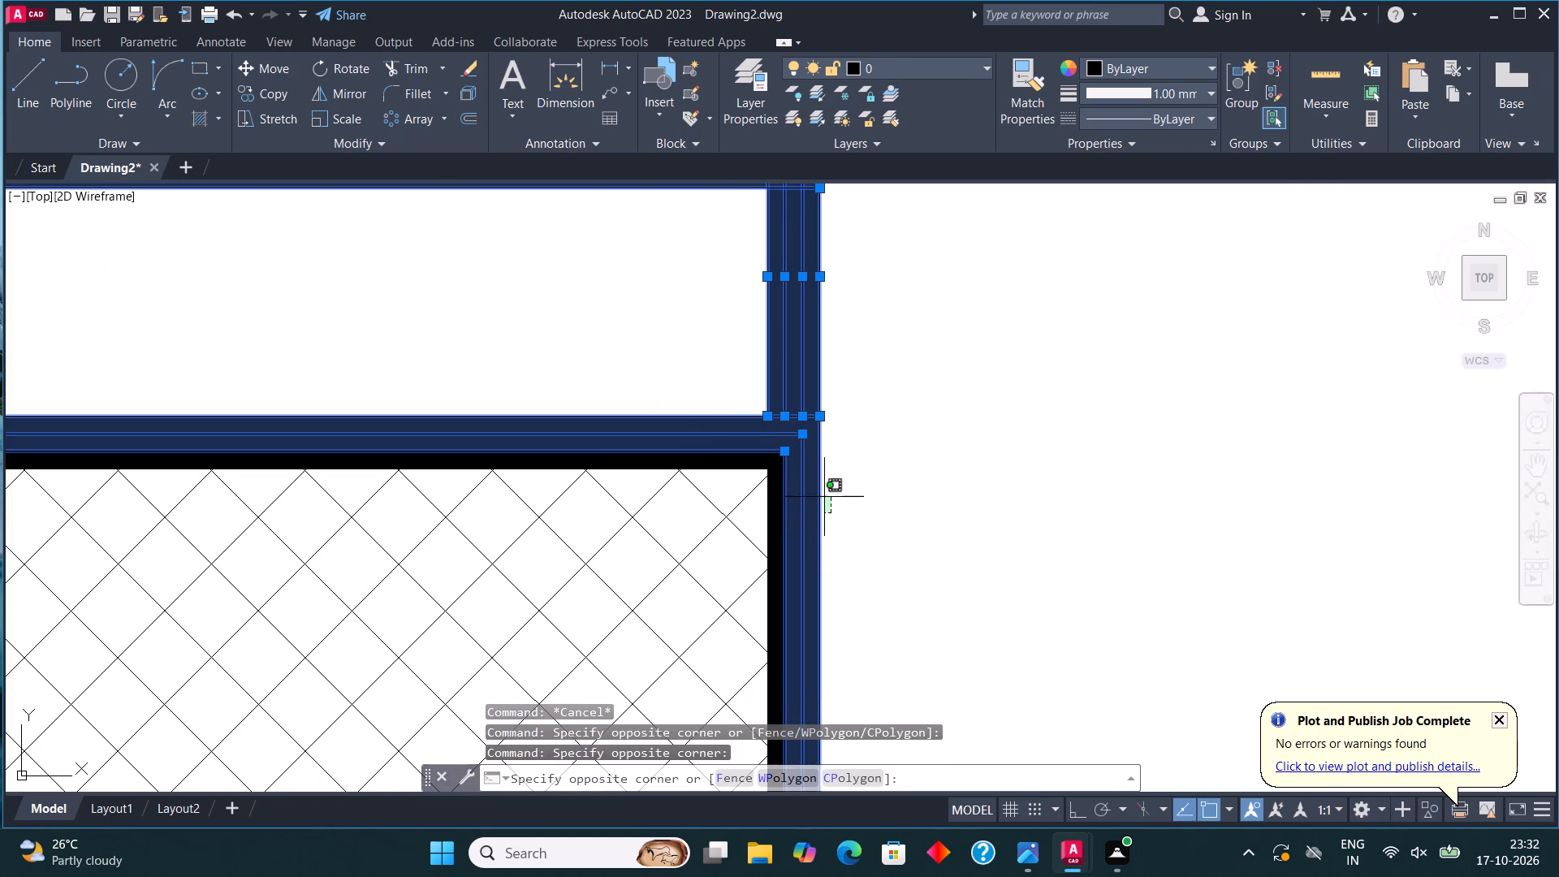
pyautogui.click(775, 421)
pyautogui.scroll(-5, 806, 470)
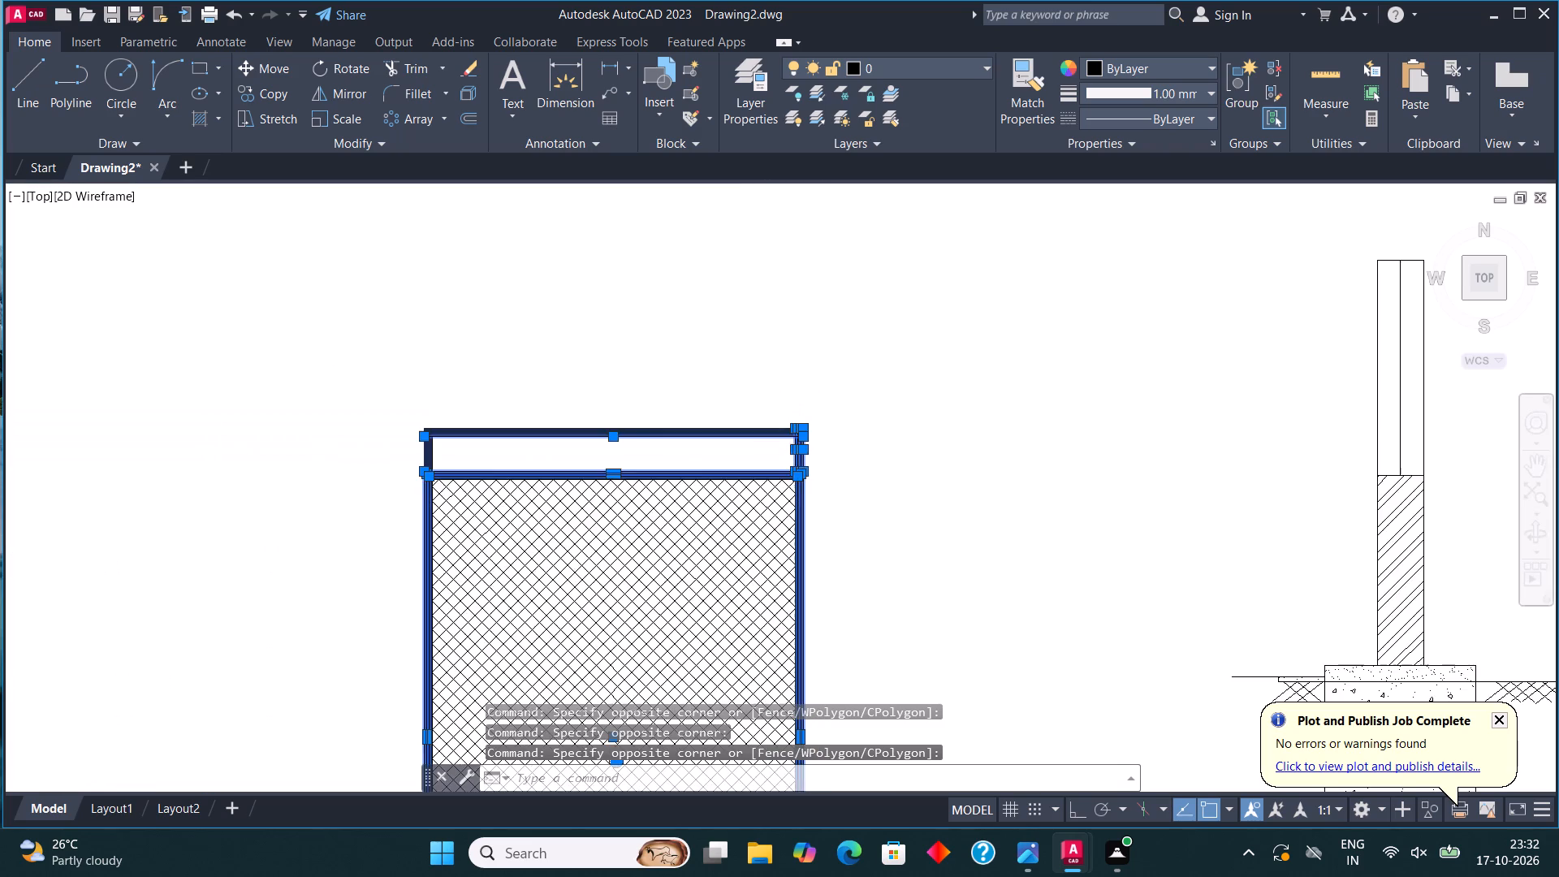
pyautogui.scroll(6, 628, 458)
pyautogui.scroll(-3, 682, 495)
pyautogui.scroll(2, 604, 493)
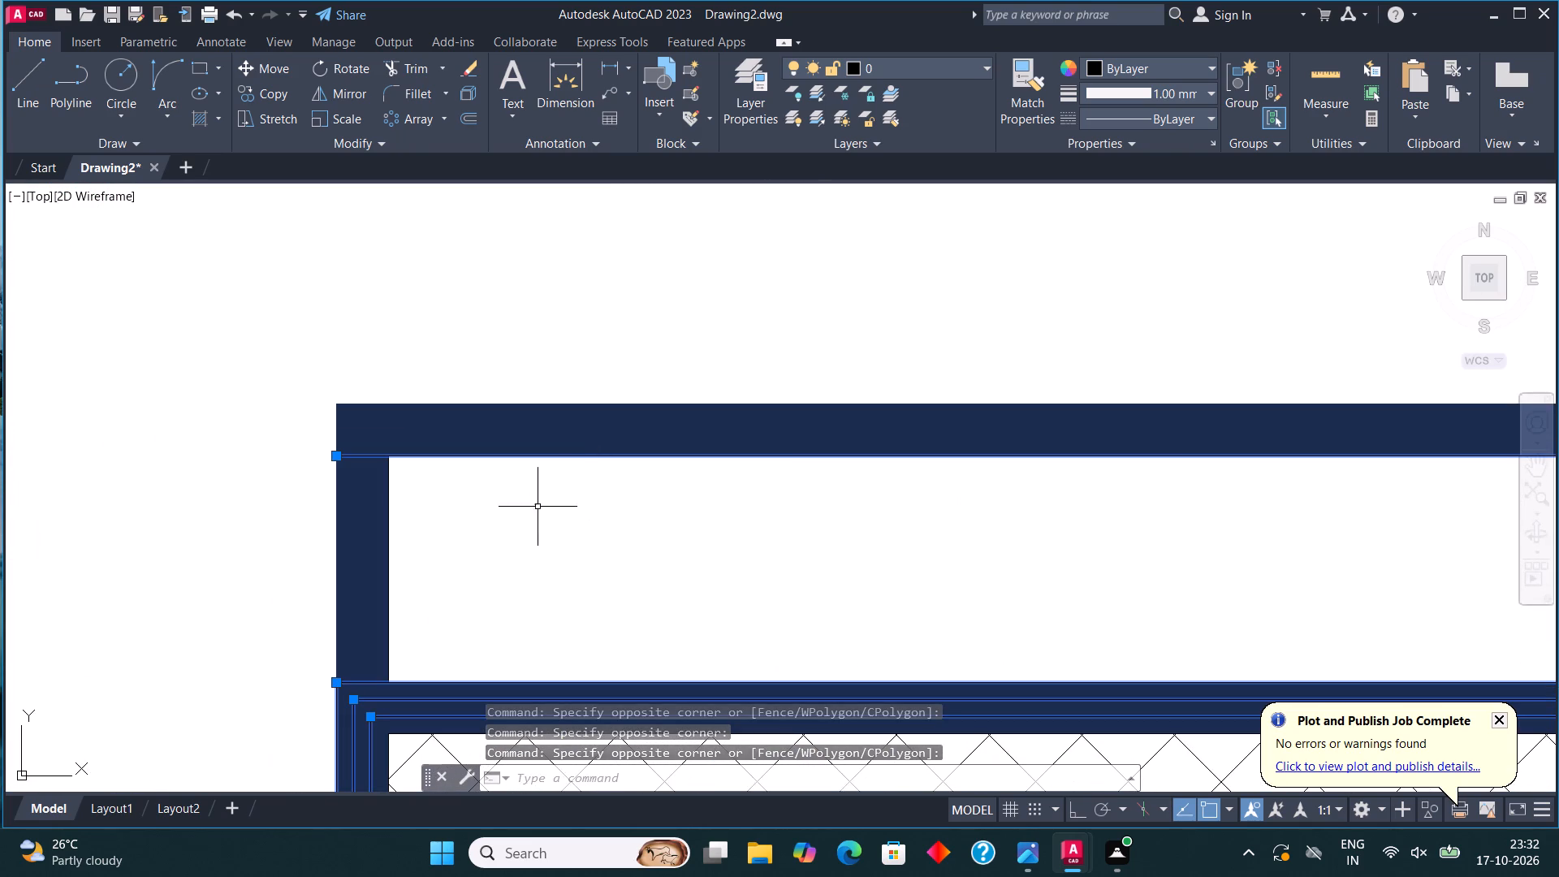
pyautogui.moveTo(515, 529); pyautogui.dragTo(460, 512)
pyautogui.click(309, 504)
pyautogui.scroll(-3, 620, 353)
pyautogui.scroll(4, 625, 380)
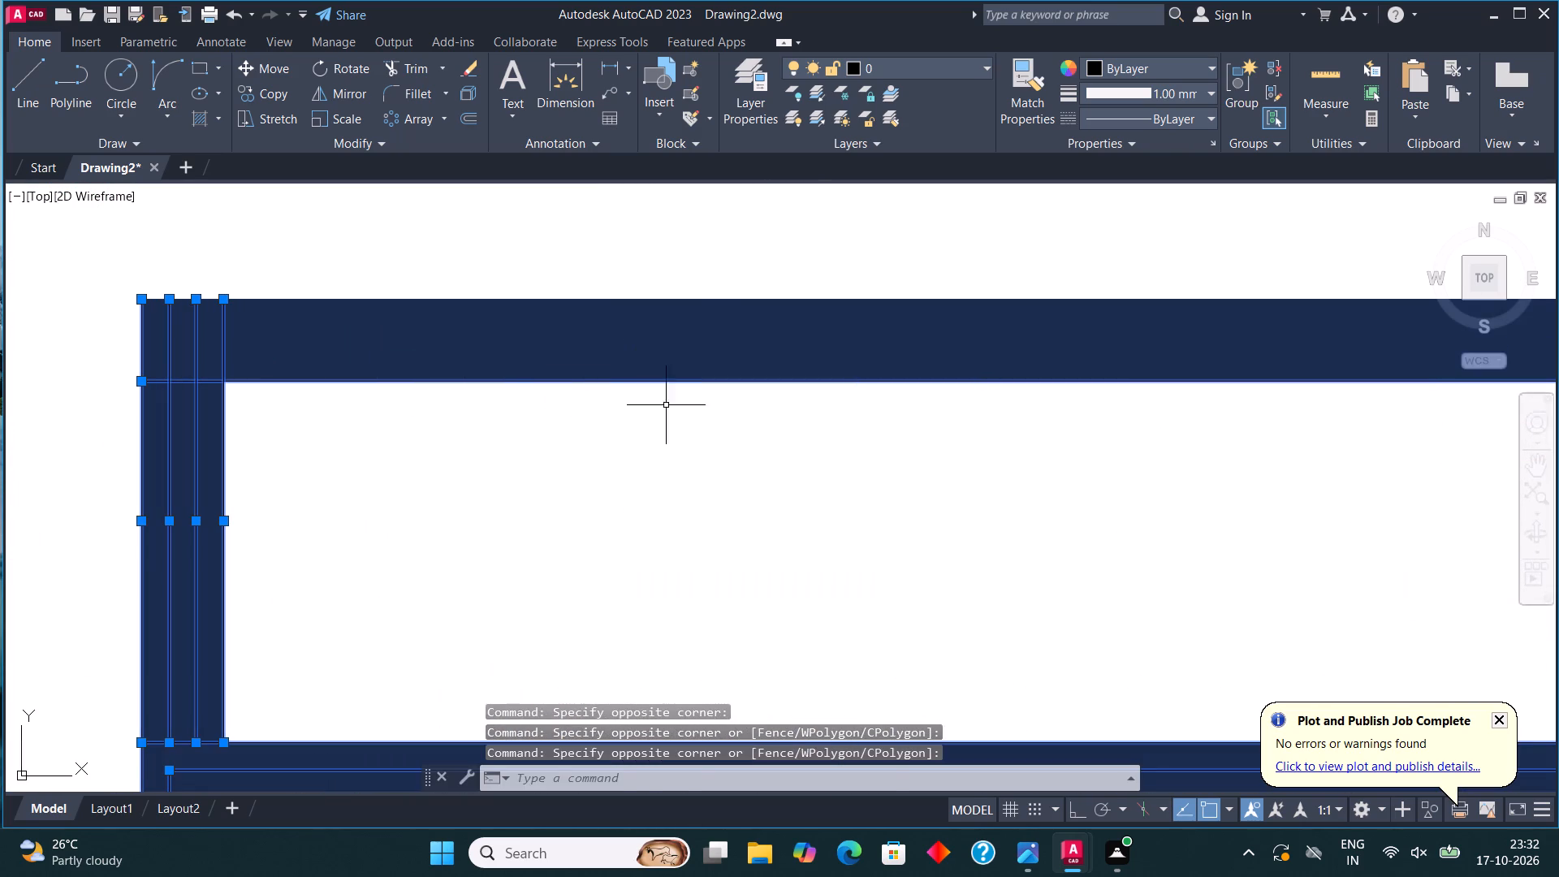
pyautogui.moveTo(710, 437); pyautogui.dragTo(707, 429)
pyautogui.click(605, 263)
pyautogui.scroll(-6, 607, 292)
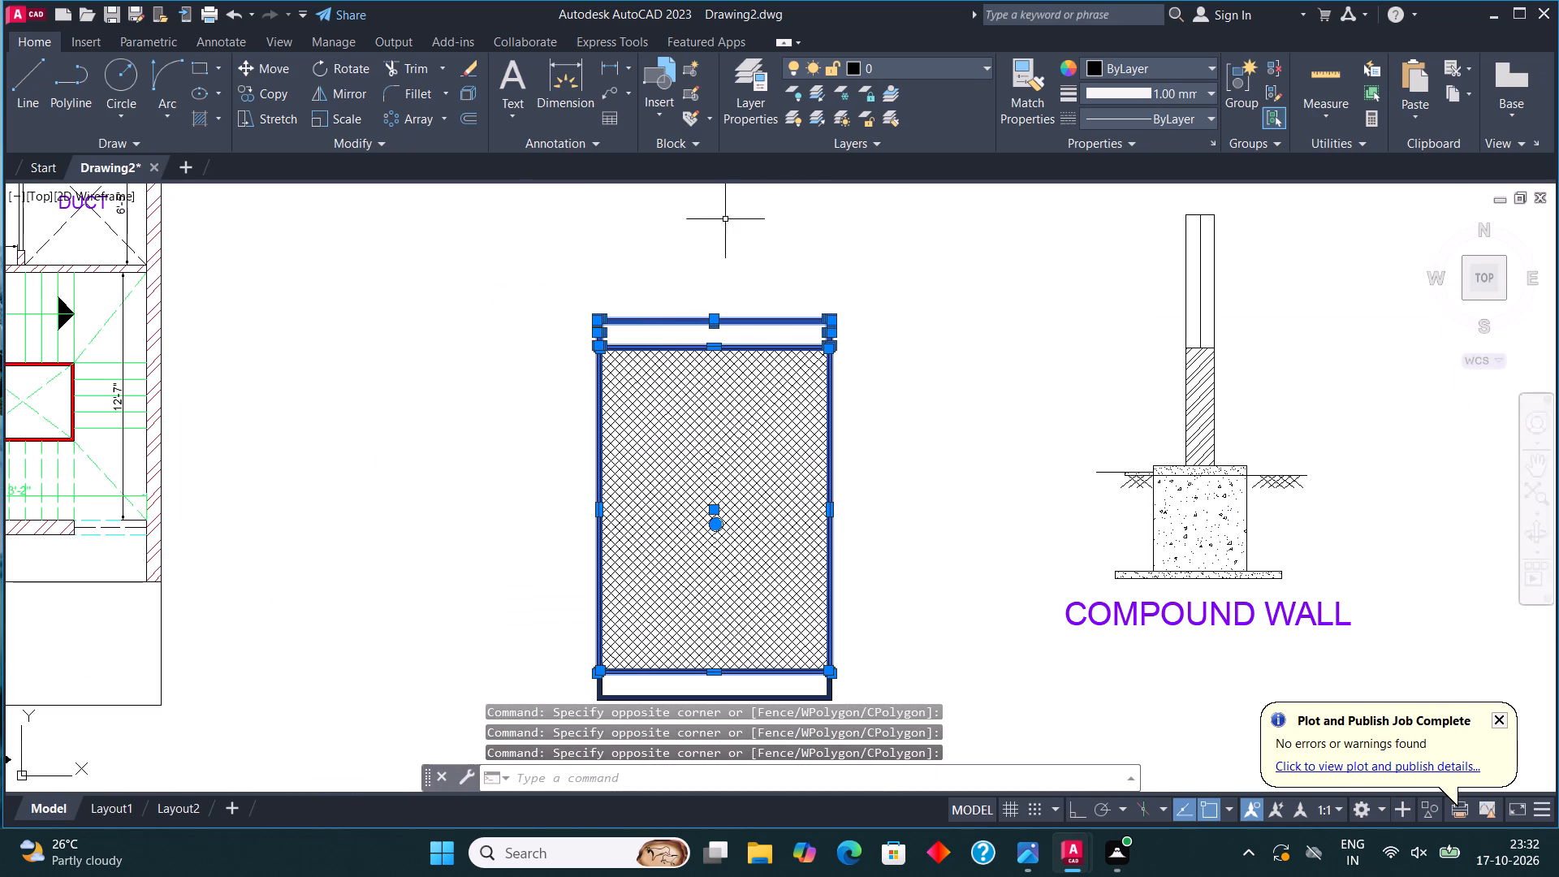
pyautogui.moveTo(736, 483); pyautogui.dragTo(735, 405, button='middle')
pyautogui.scroll(1, 736, 475)
pyautogui.scroll(-2, 714, 495)
pyautogui.scroll(5, 693, 612)
pyautogui.moveTo(692, 594); pyautogui.dragTo(688, 585)
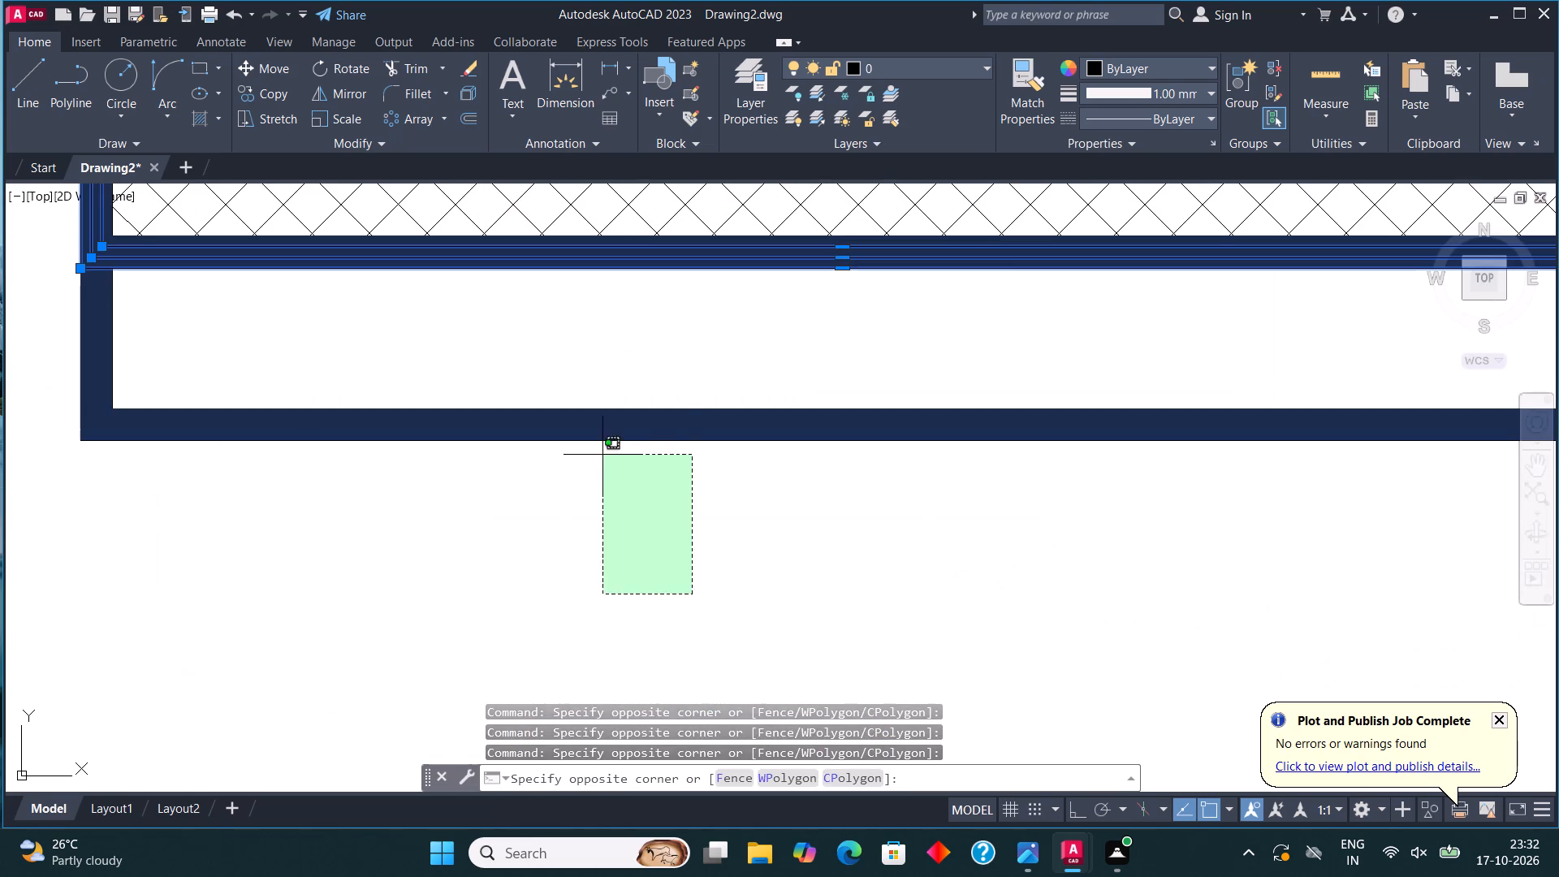
pyautogui.click(559, 362)
pyautogui.moveTo(158, 378); pyautogui.dragTo(136, 372)
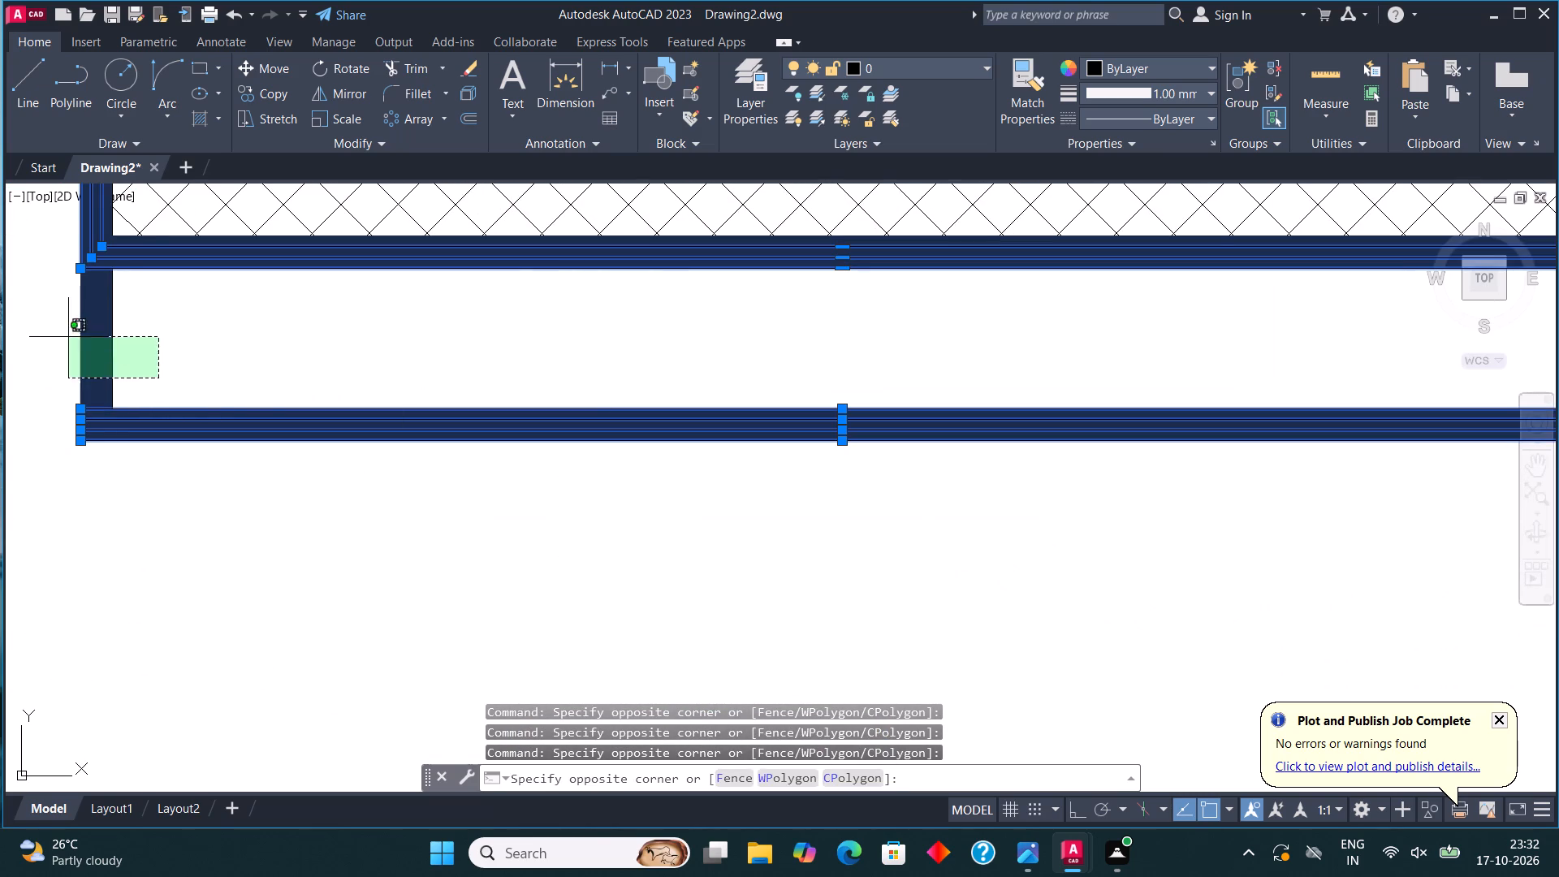
pyautogui.click(61, 310)
pyautogui.scroll(-4, 292, 493)
pyautogui.scroll(4, 537, 471)
pyautogui.click(460, 512)
pyautogui.click(389, 473)
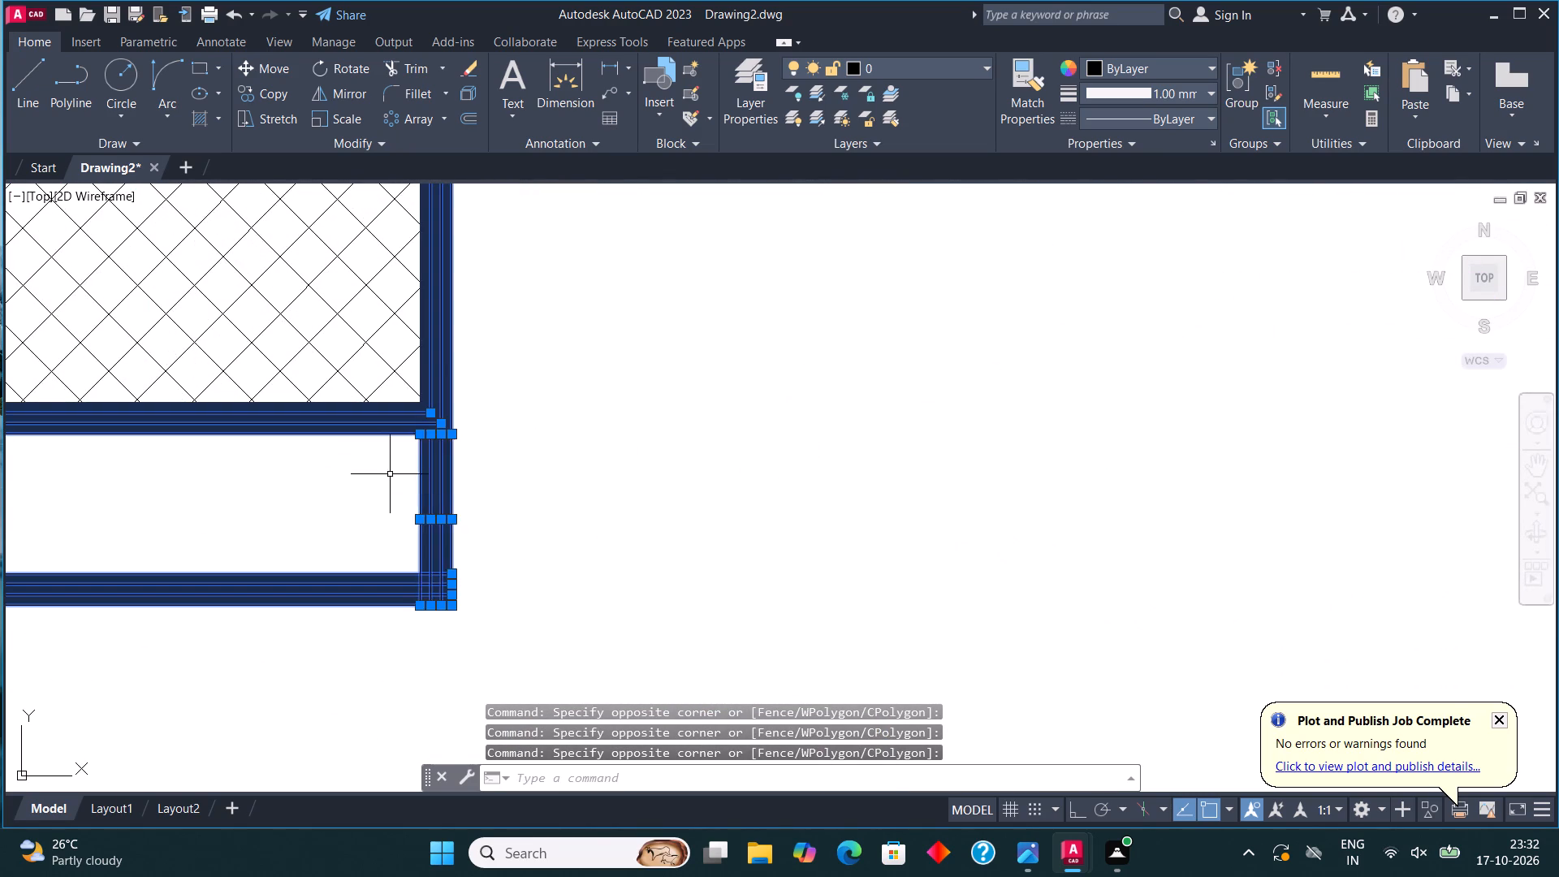
pyautogui.scroll(-4, 571, 530)
pyautogui.scroll(-2, 628, 464)
pyautogui.click(902, 64)
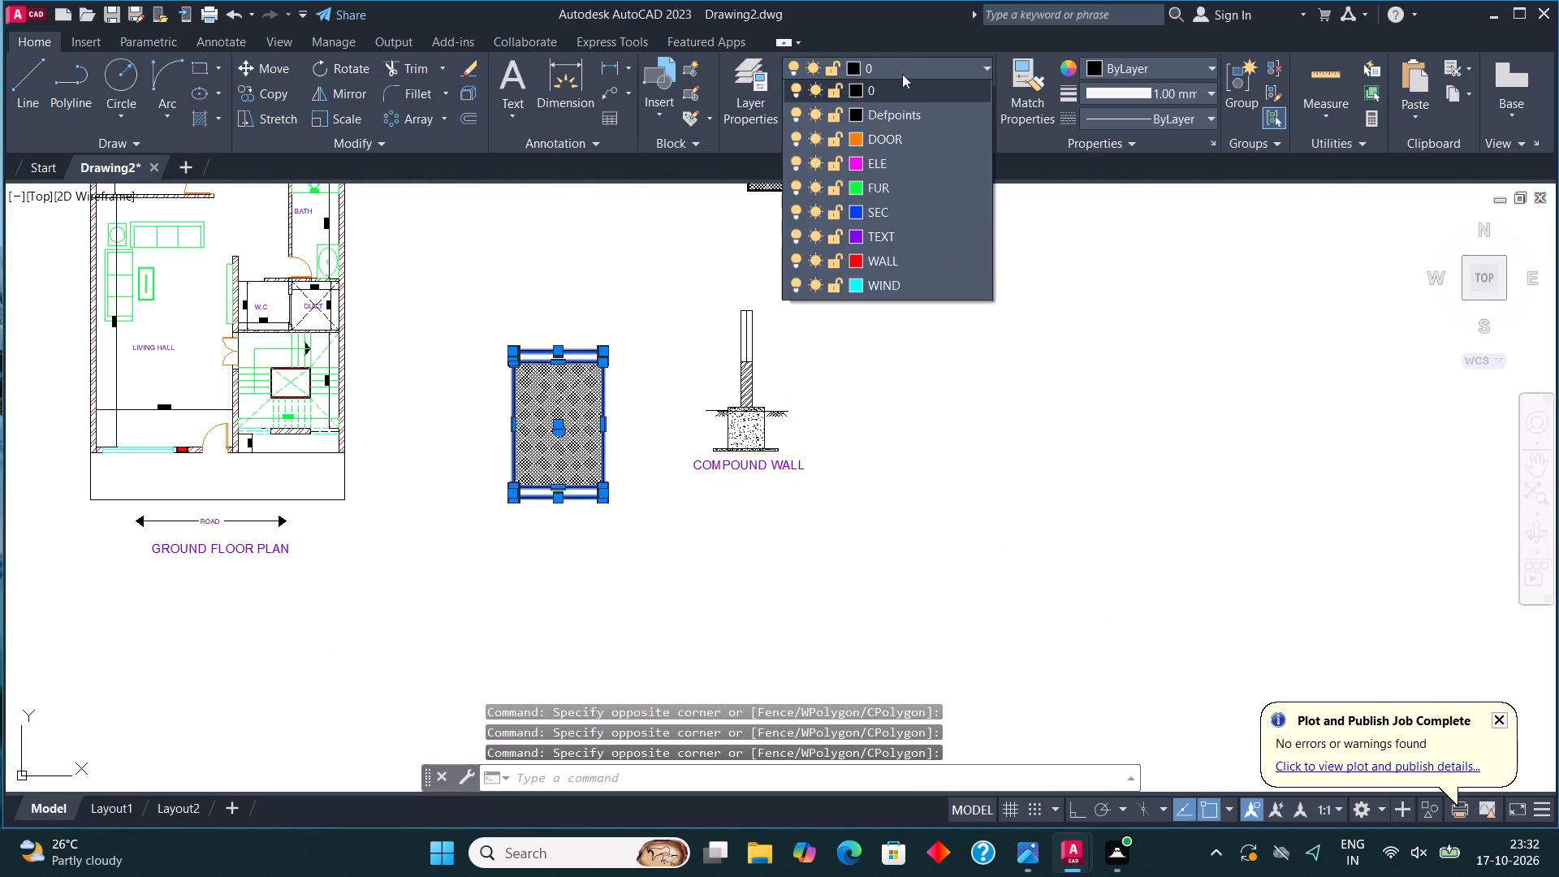
pyautogui.click(884, 263)
pyautogui.press('Escape')
# Assign the thick outline around the hatched PLOT NO. 56 to the WALL layer.
pyautogui.moveTo(824, 297); pyautogui.dragTo(854, 473, button='middle')
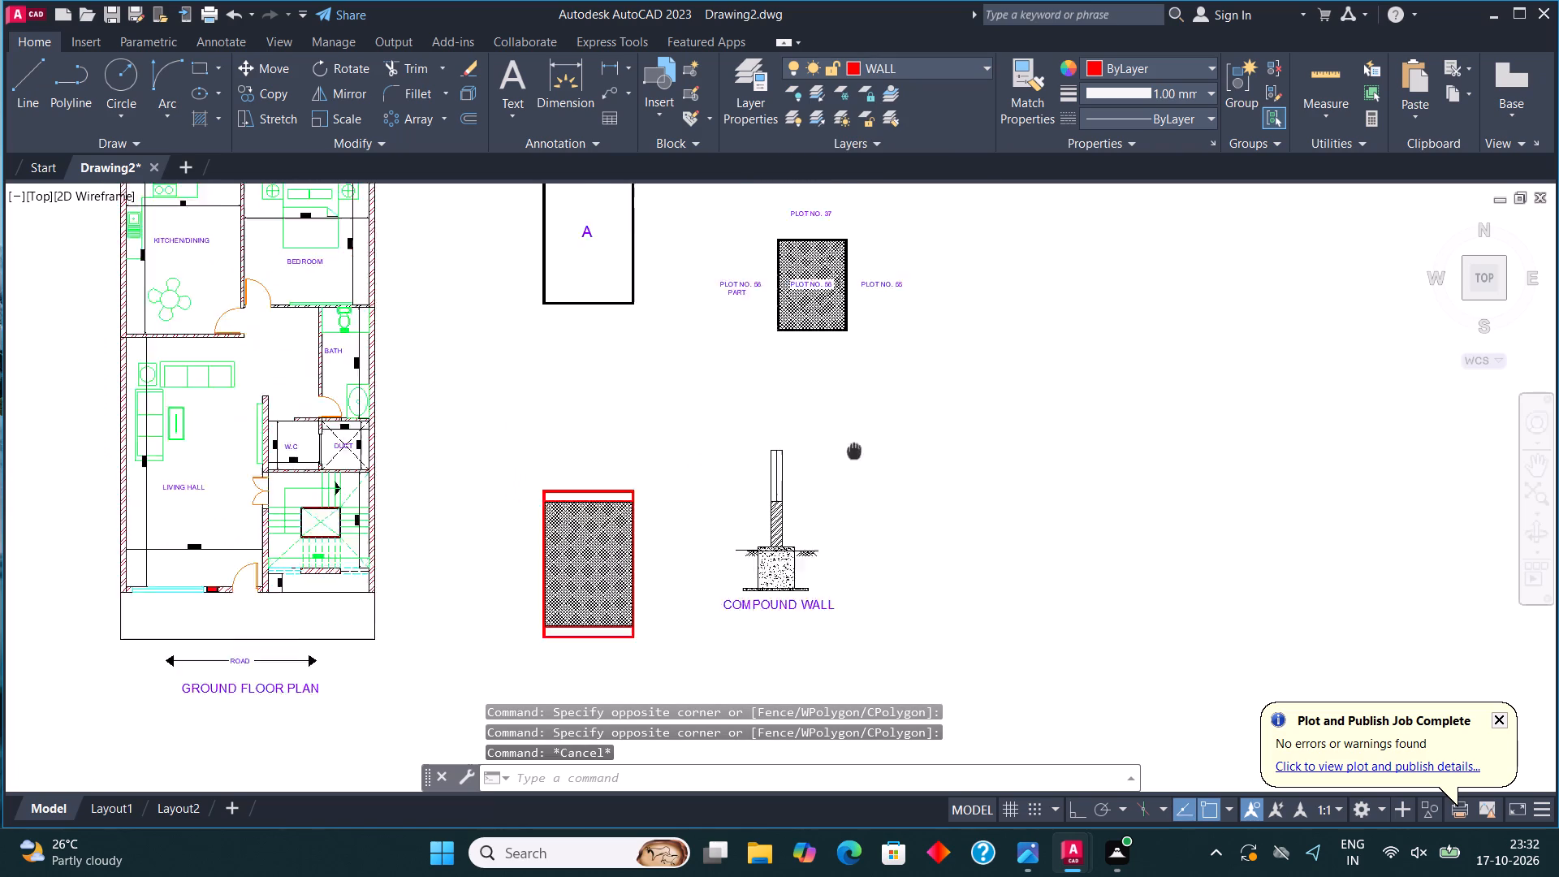
pyautogui.moveTo(854, 473); pyautogui.dragTo(859, 565, button='middle')
pyautogui.scroll(7, 859, 375)
pyautogui.click(755, 493)
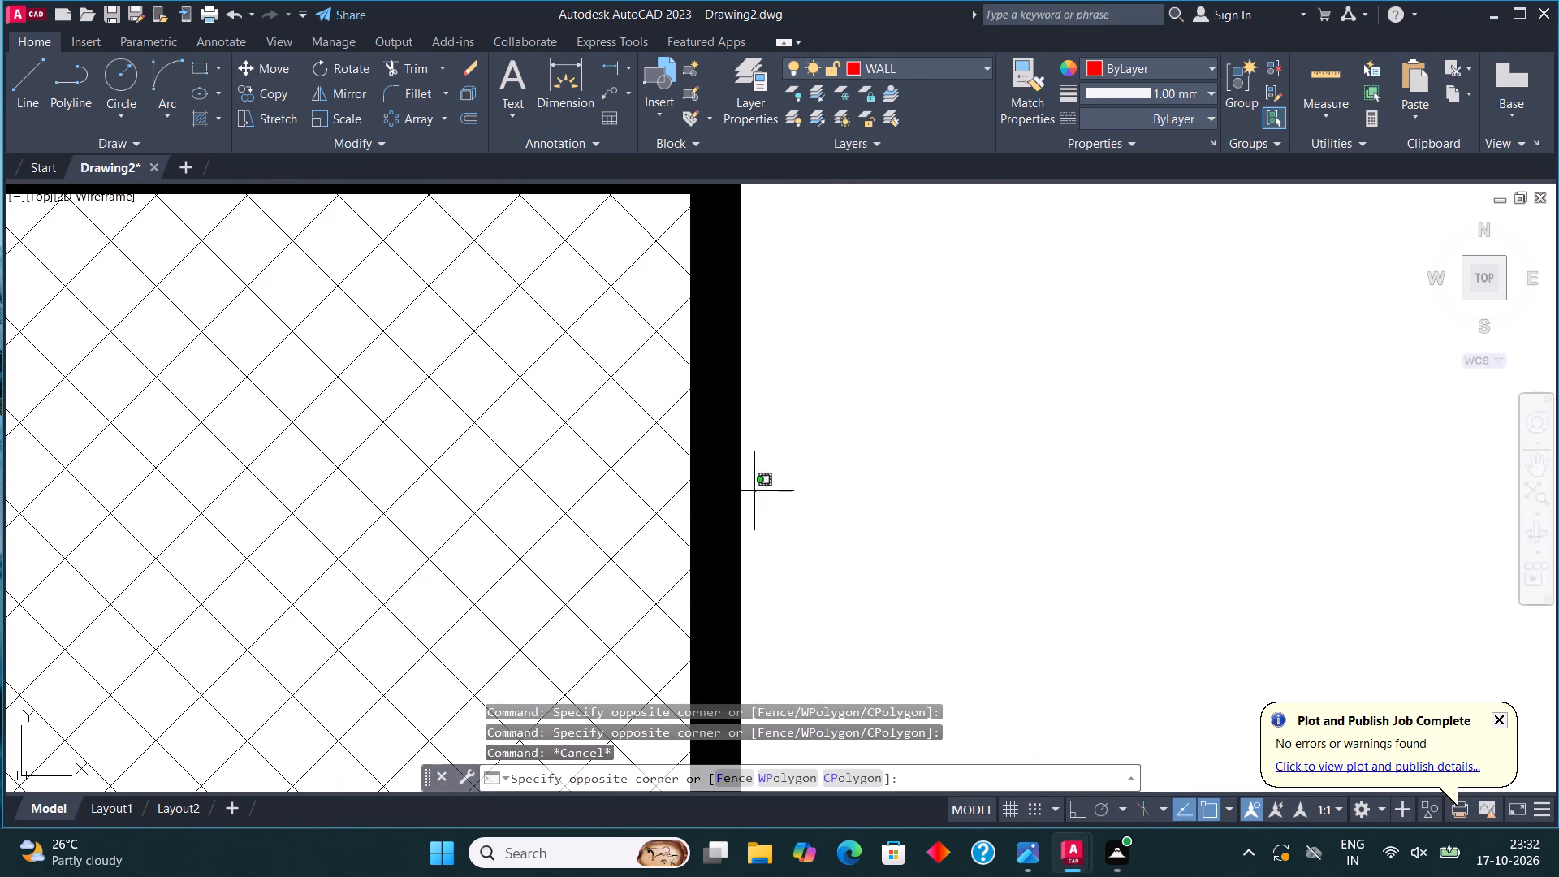
pyautogui.click(699, 380)
pyautogui.click(913, 57)
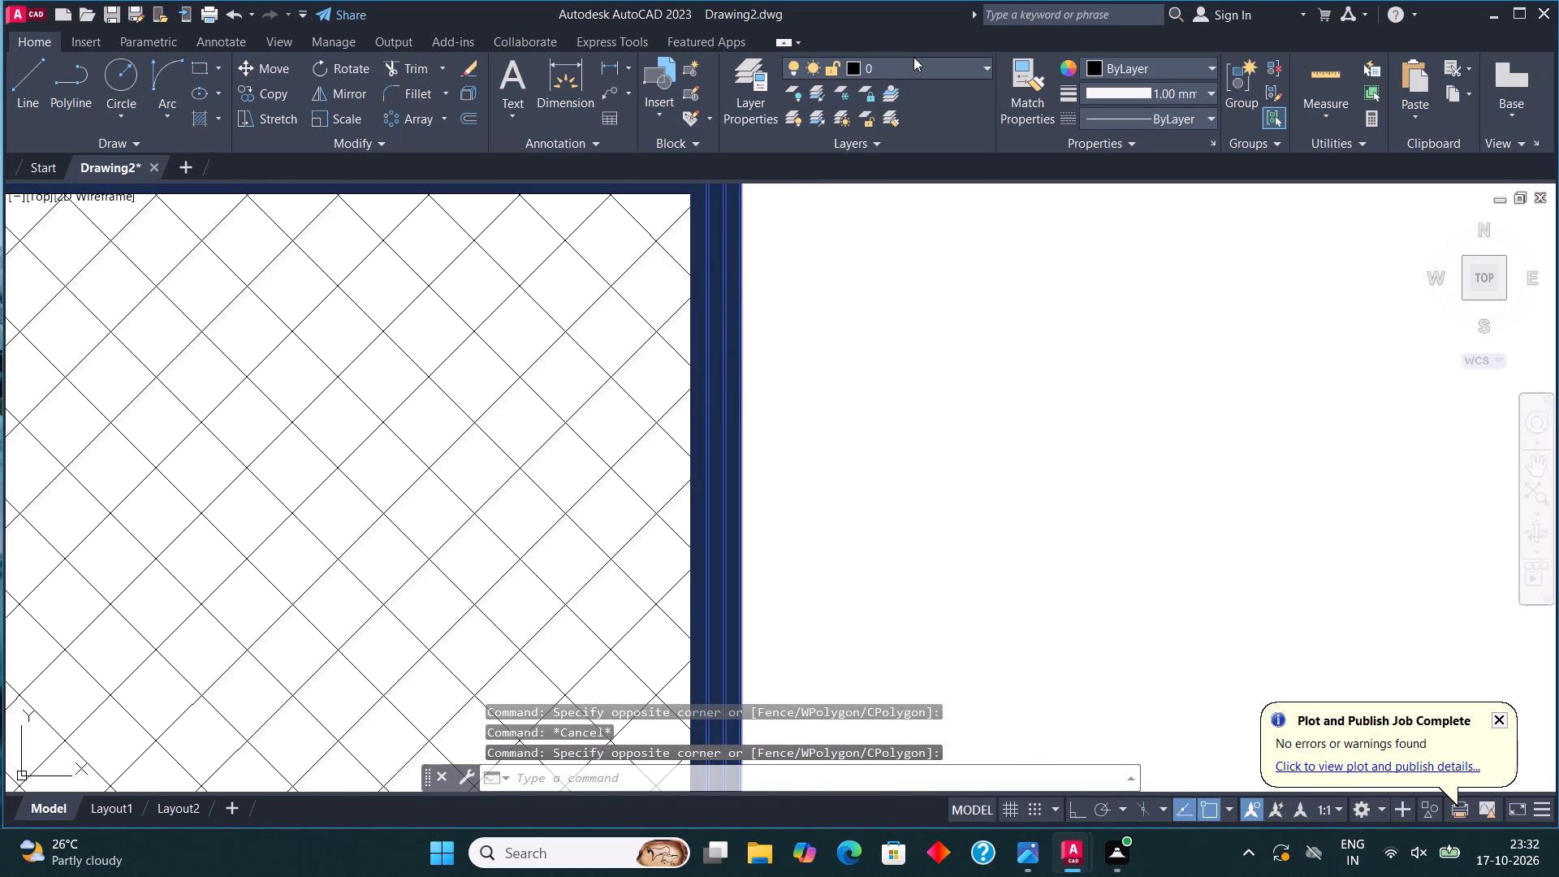
pyautogui.click(916, 262)
pyautogui.press('Escape')
pyautogui.scroll(-5, 922, 388)
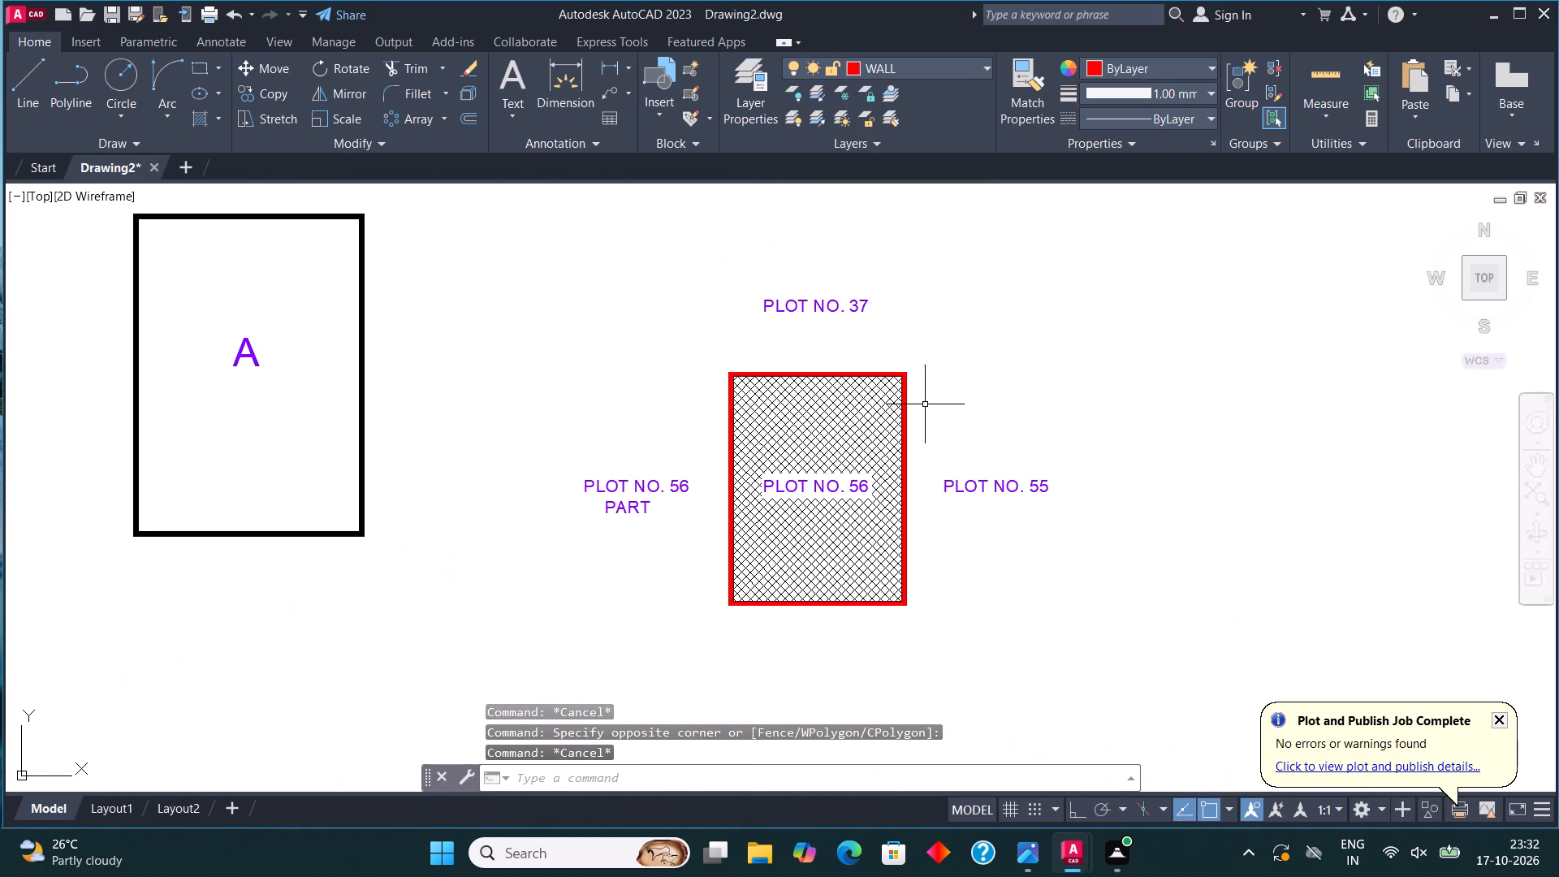
# Assign the thick rectangular outline around the letter A to the WALL layer.
pyautogui.moveTo(529, 390); pyautogui.dragTo(748, 390, button='middle')
pyautogui.scroll(2, 613, 412)
pyautogui.moveTo(615, 449); pyautogui.dragTo(603, 434)
pyautogui.click(498, 354)
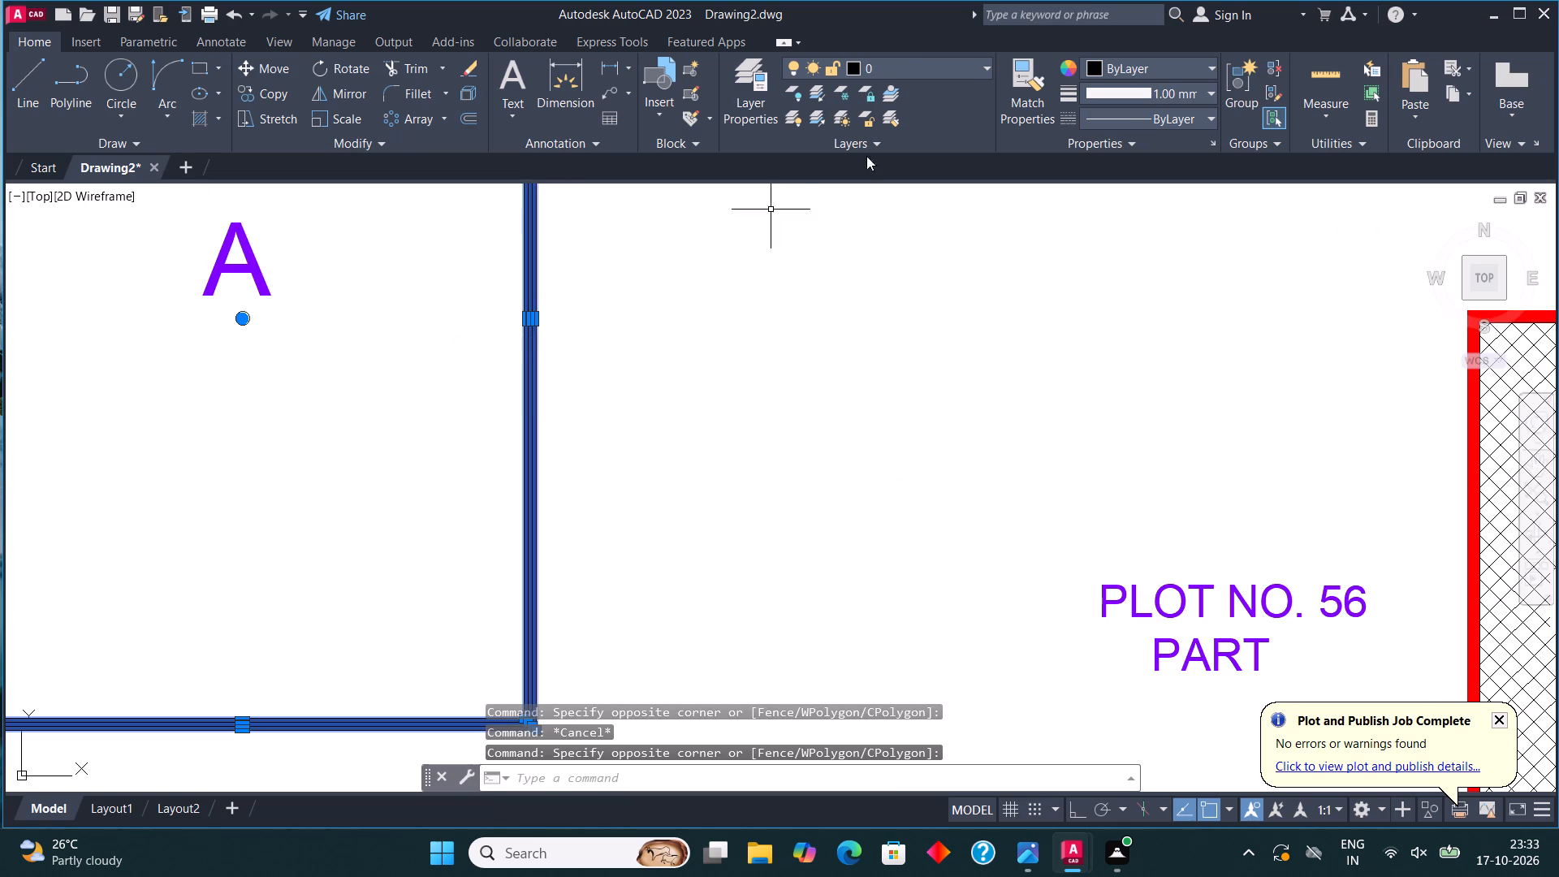
pyautogui.click(900, 54)
pyautogui.click(912, 63)
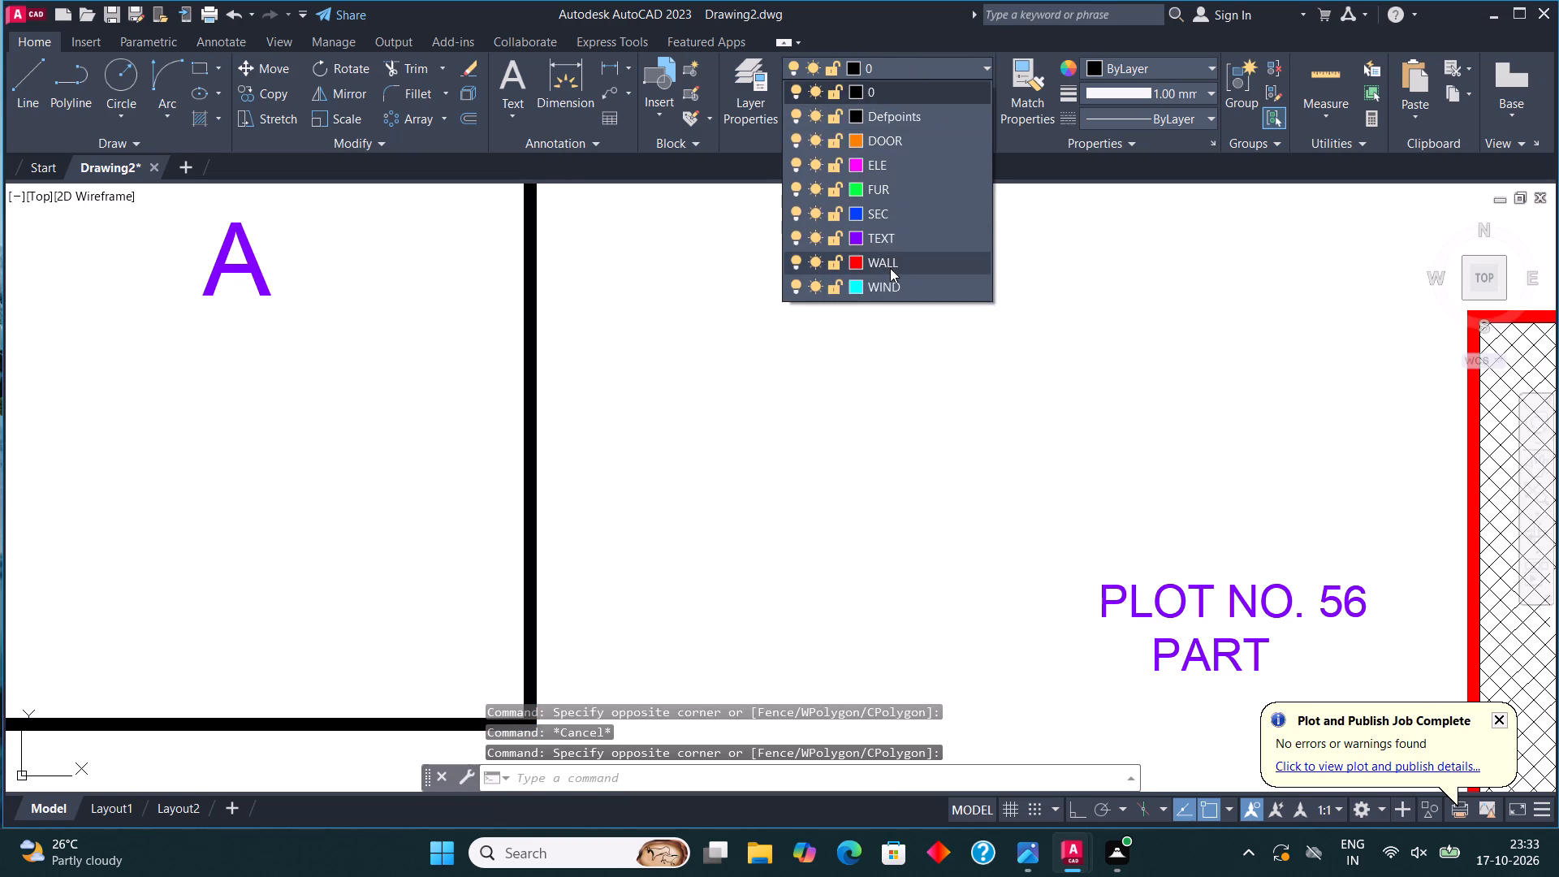
pyautogui.click(889, 263)
pyautogui.press('Escape')
# Assign the whole compound wall section drawing above the COMPOUND WALL title to the DOOR layer.
pyautogui.scroll(-5, 784, 356)
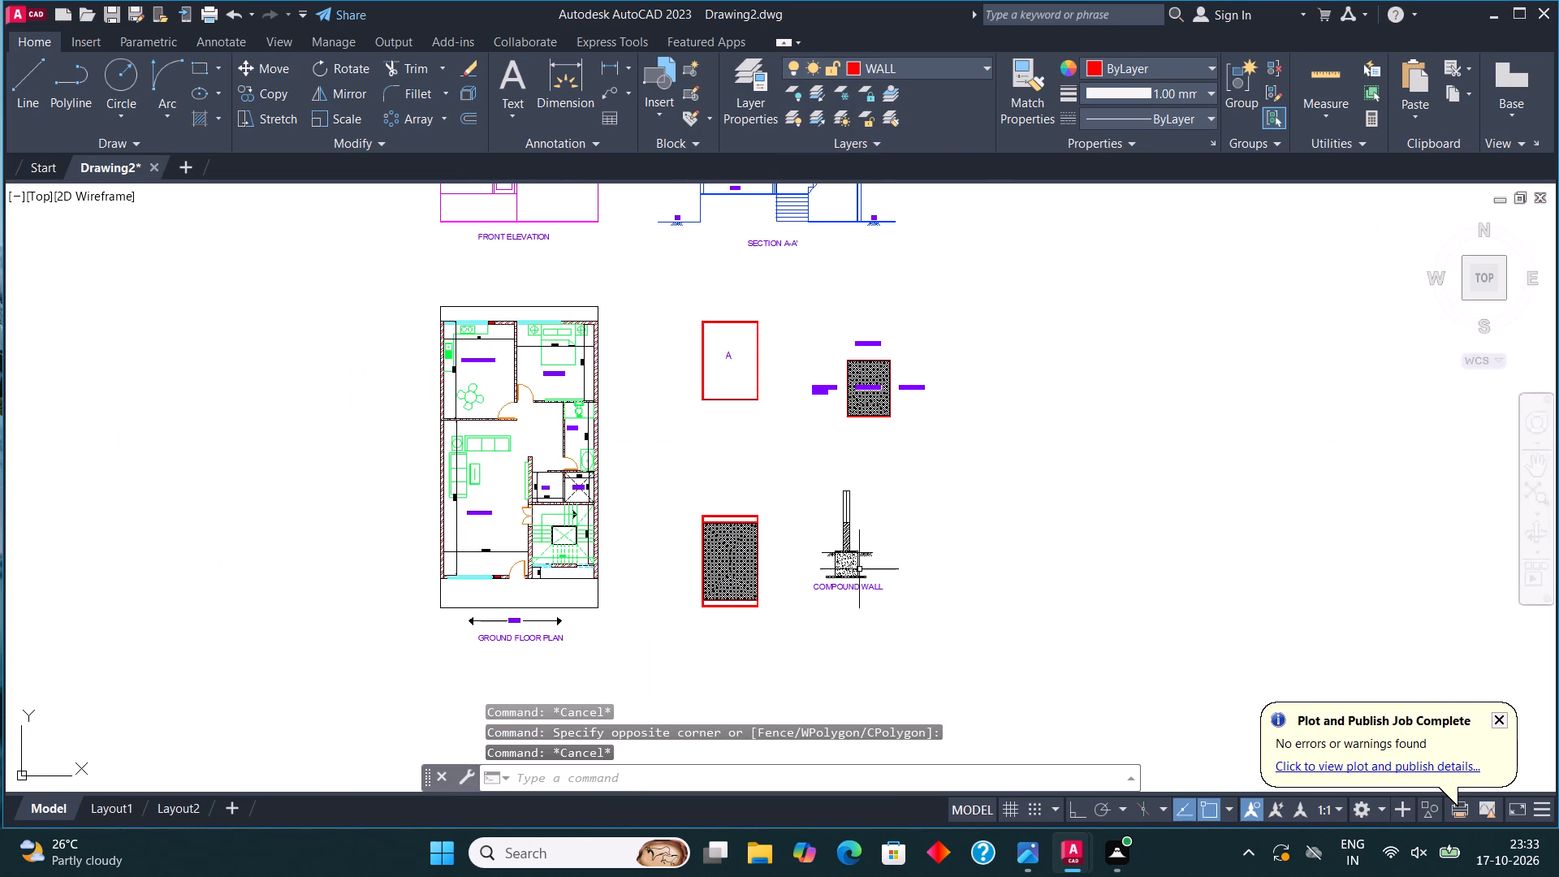
pyautogui.scroll(1, 828, 571)
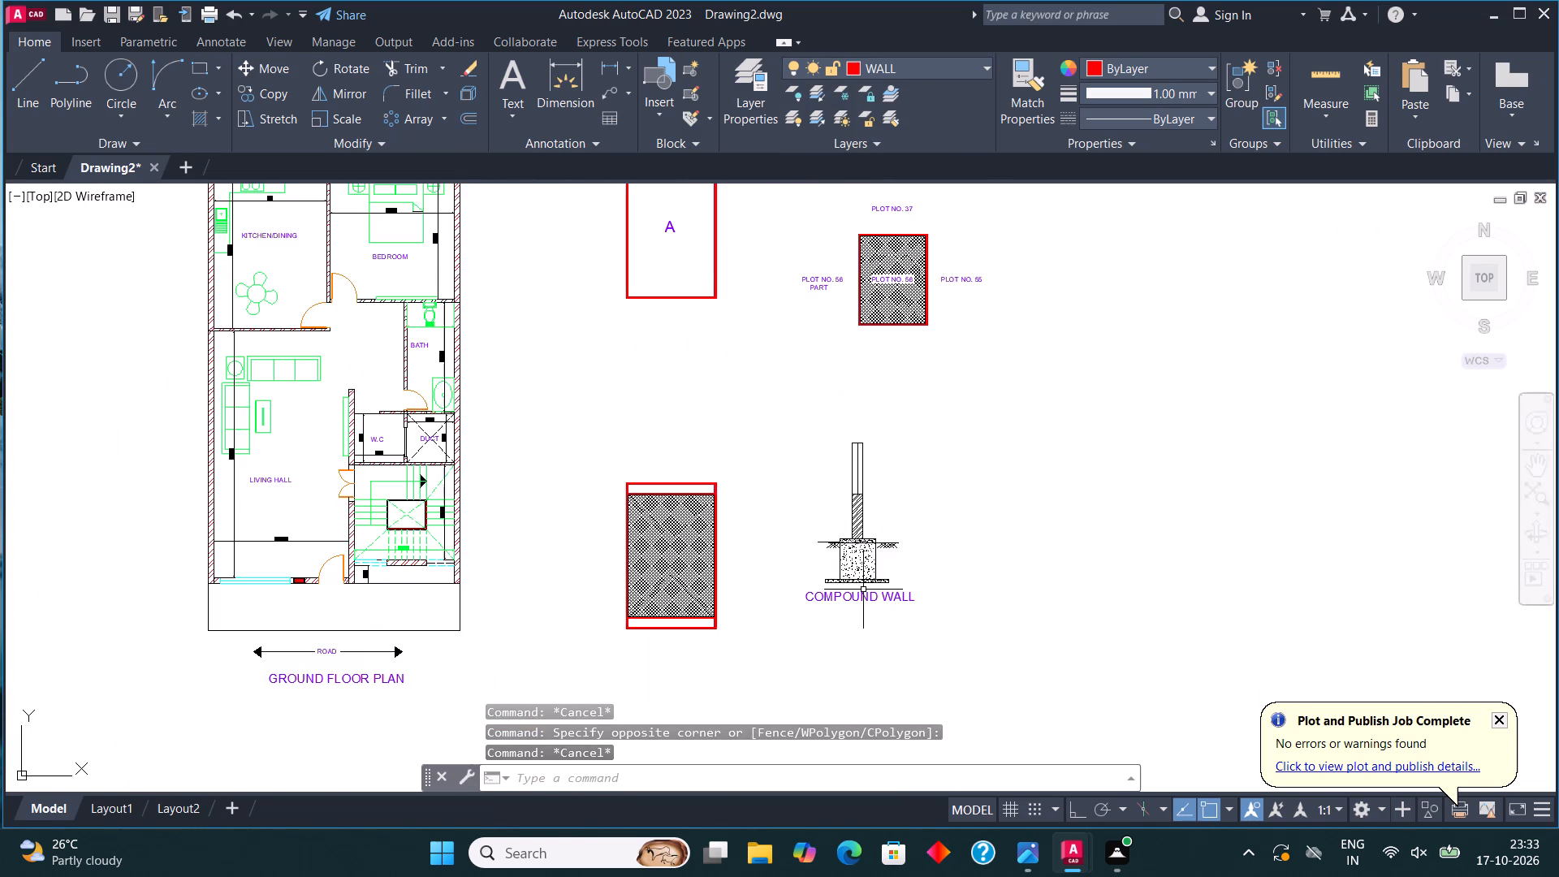
pyautogui.scroll(2, 863, 590)
pyautogui.click(959, 584)
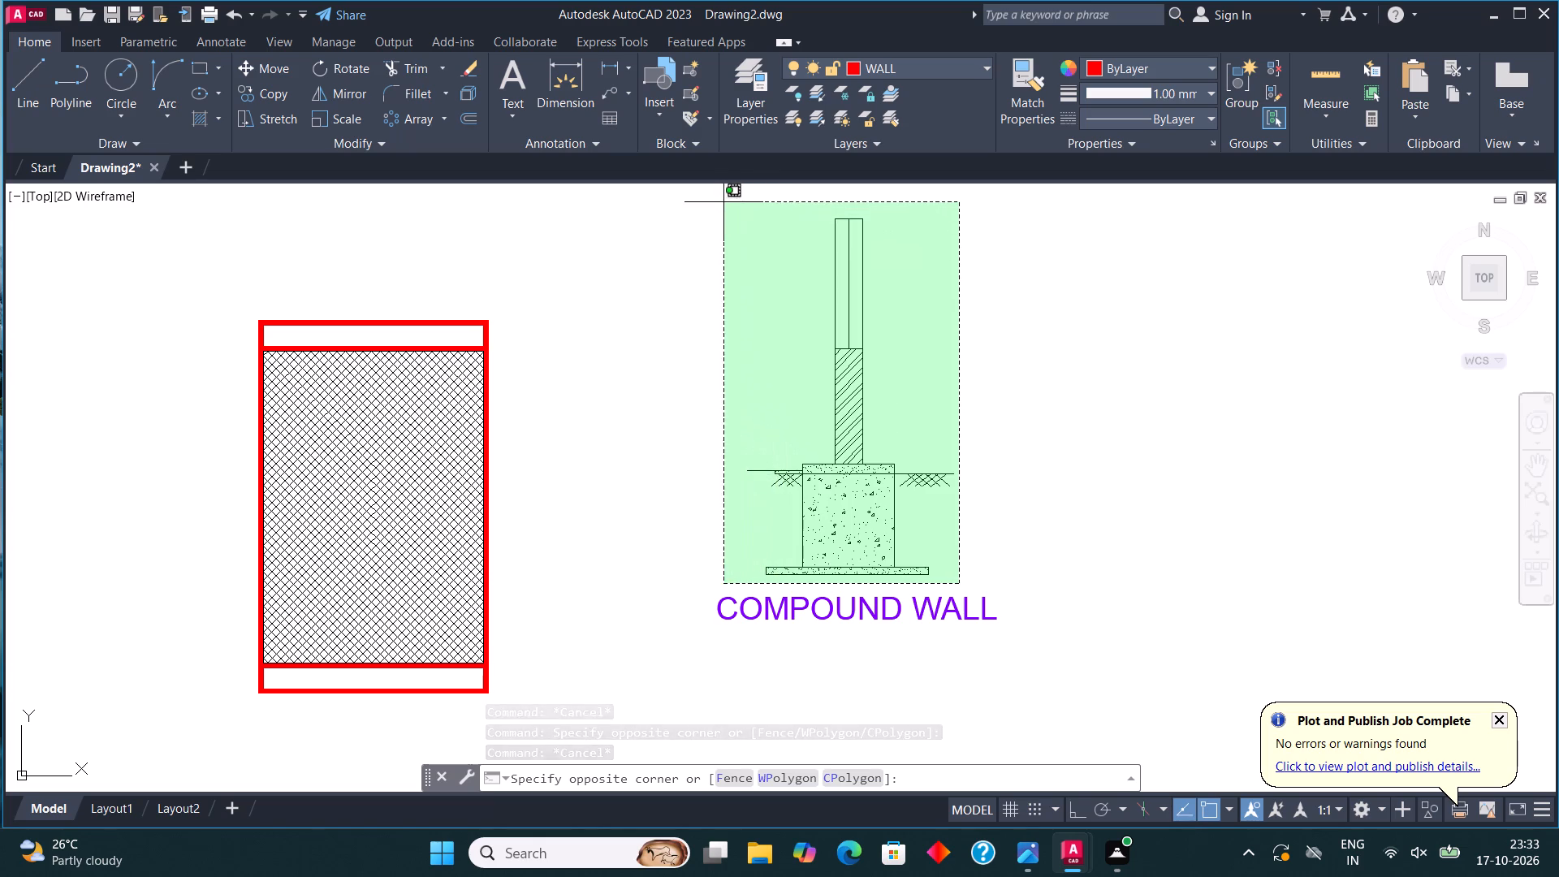
pyautogui.click(723, 202)
pyautogui.click(924, 59)
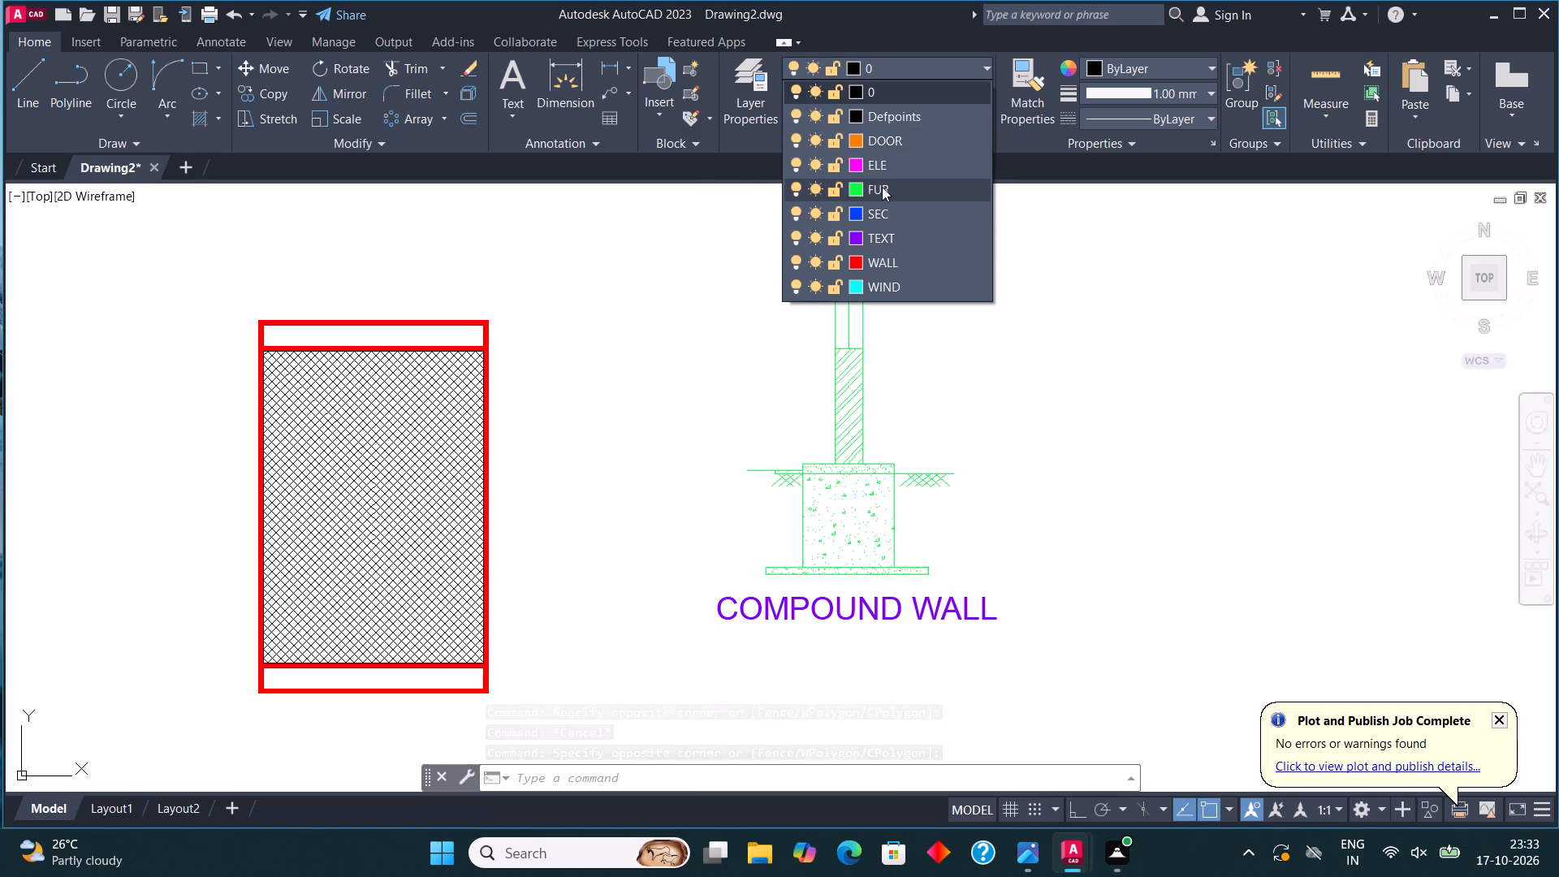
pyautogui.click(882, 143)
pyautogui.scroll(-3, 885, 355)
pyautogui.scroll(2, 892, 374)
pyautogui.press('Escape')
# Copy the KITCHEN/DINING label from the ground floor plan to the empty space outside the kitchen's outer wall.
pyautogui.scroll(-2, 911, 437)
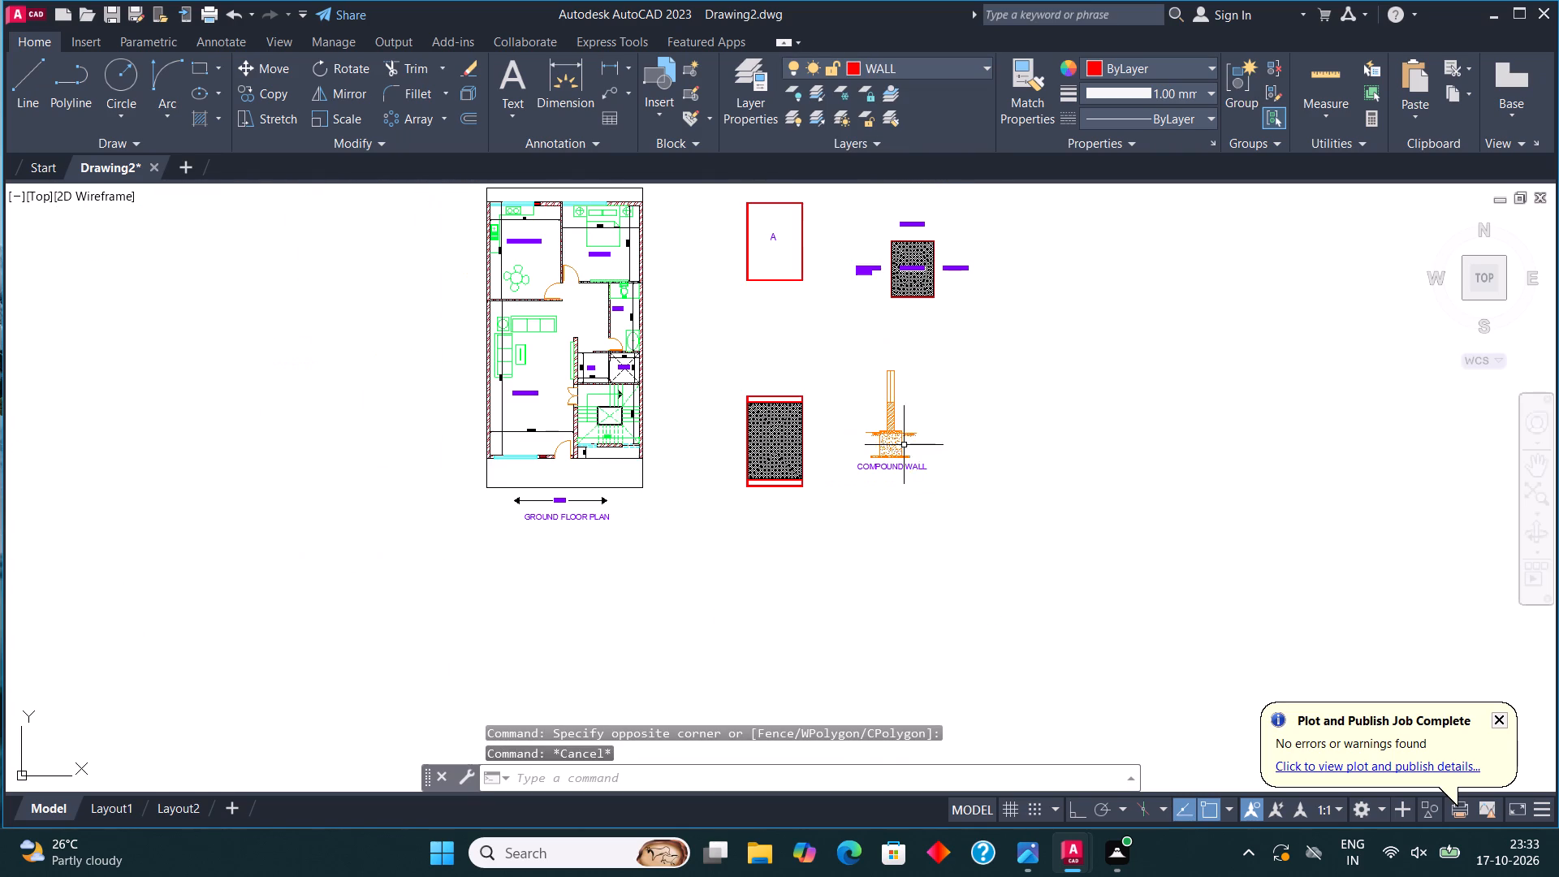
pyautogui.moveTo(616, 427); pyautogui.dragTo(723, 645, button='middle')
pyautogui.scroll(1, 712, 448)
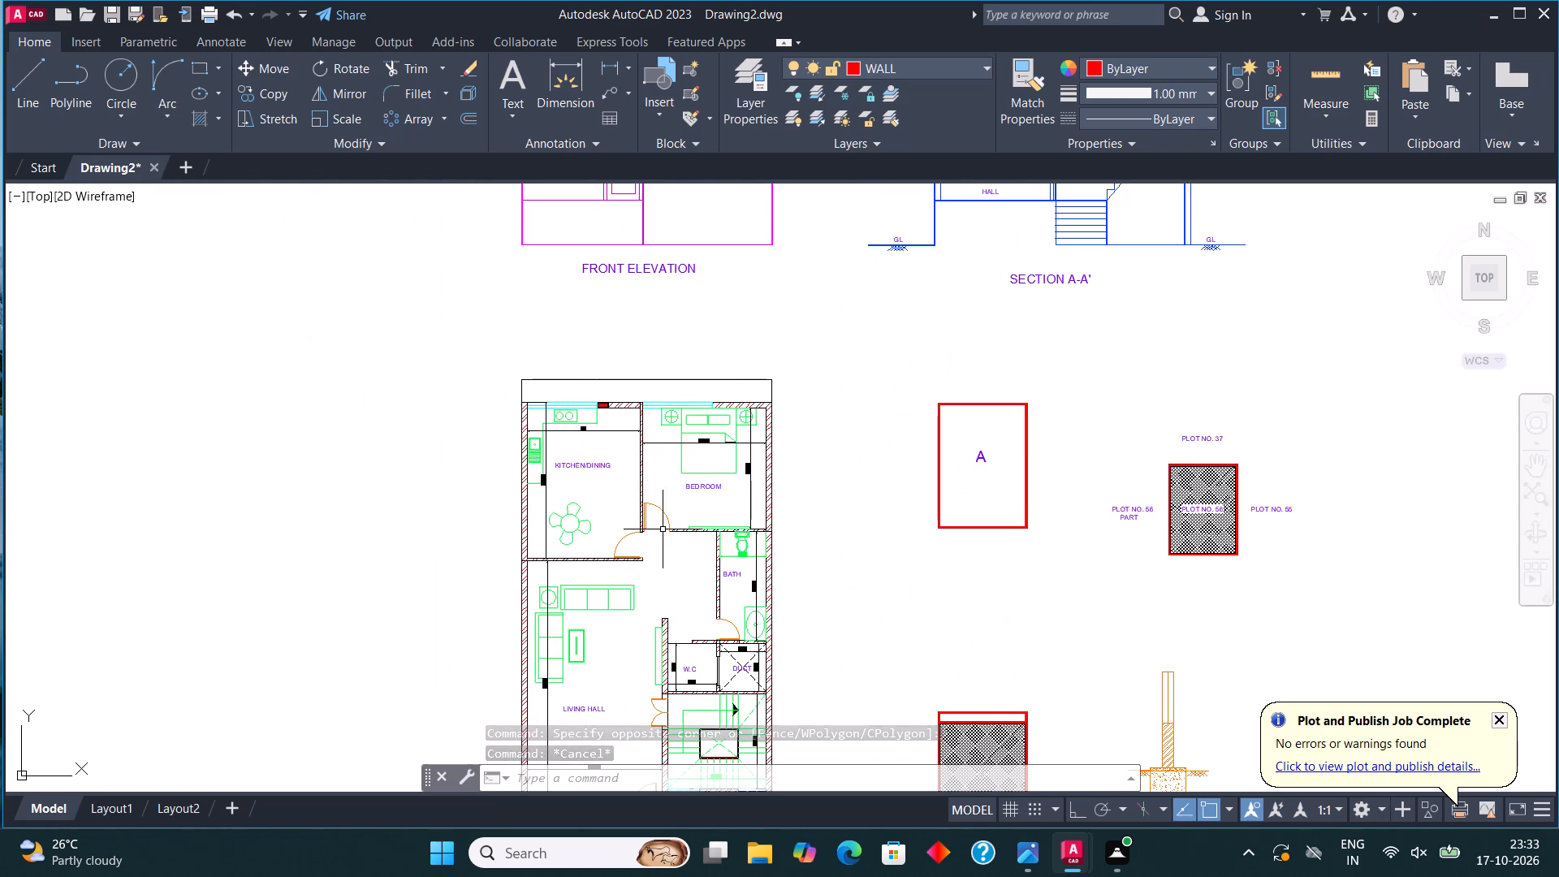
pyautogui.scroll(2, 548, 468)
pyautogui.click(577, 463)
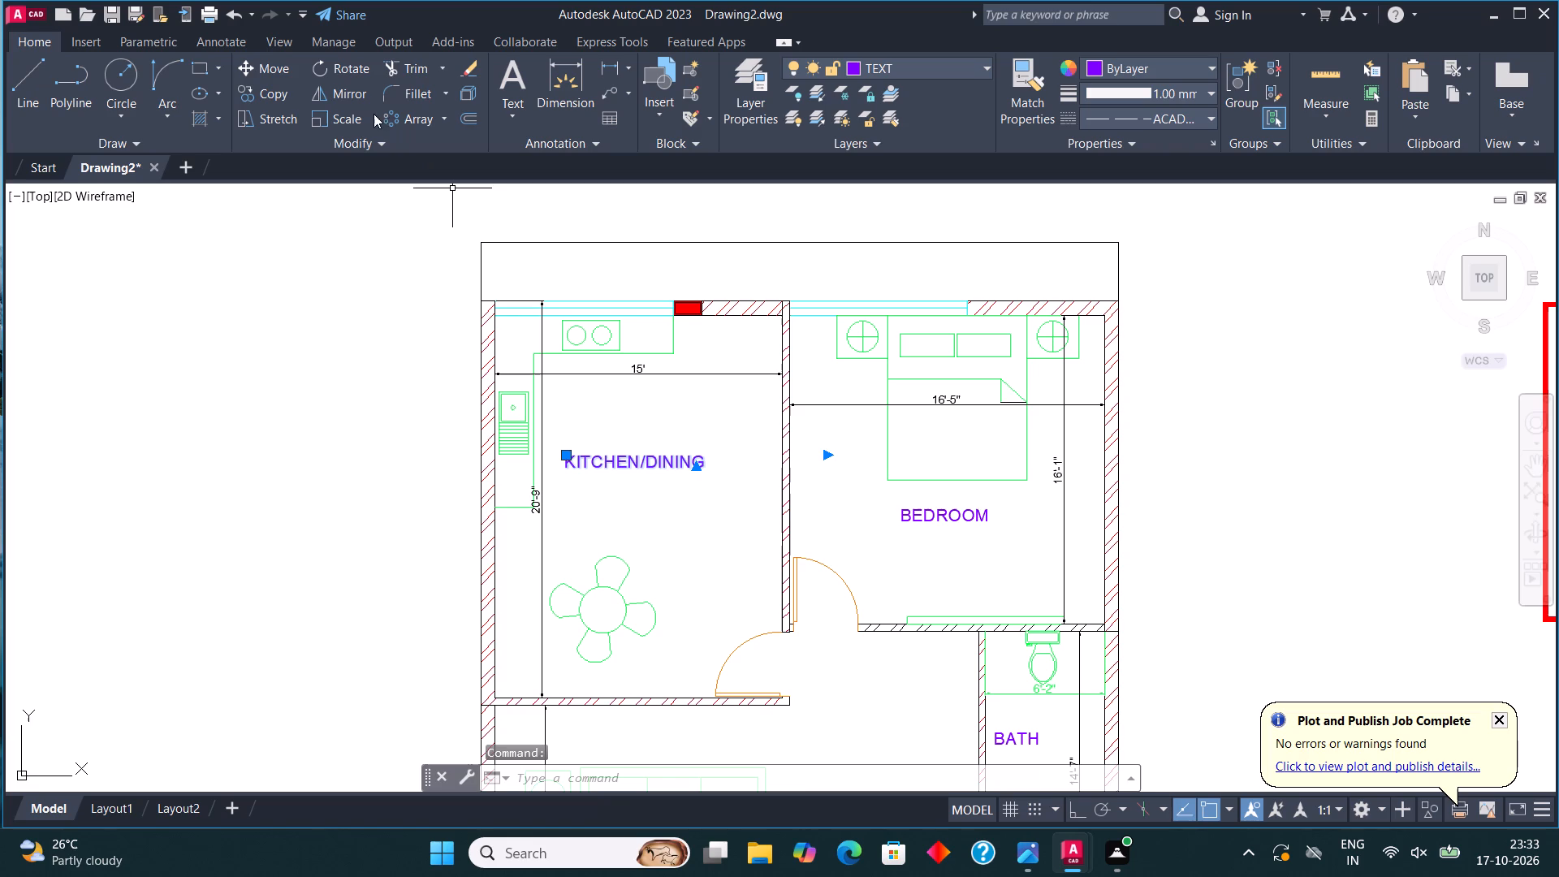
pyautogui.click(278, 90)
pyautogui.click(620, 461)
pyautogui.scroll(-2, 830, 388)
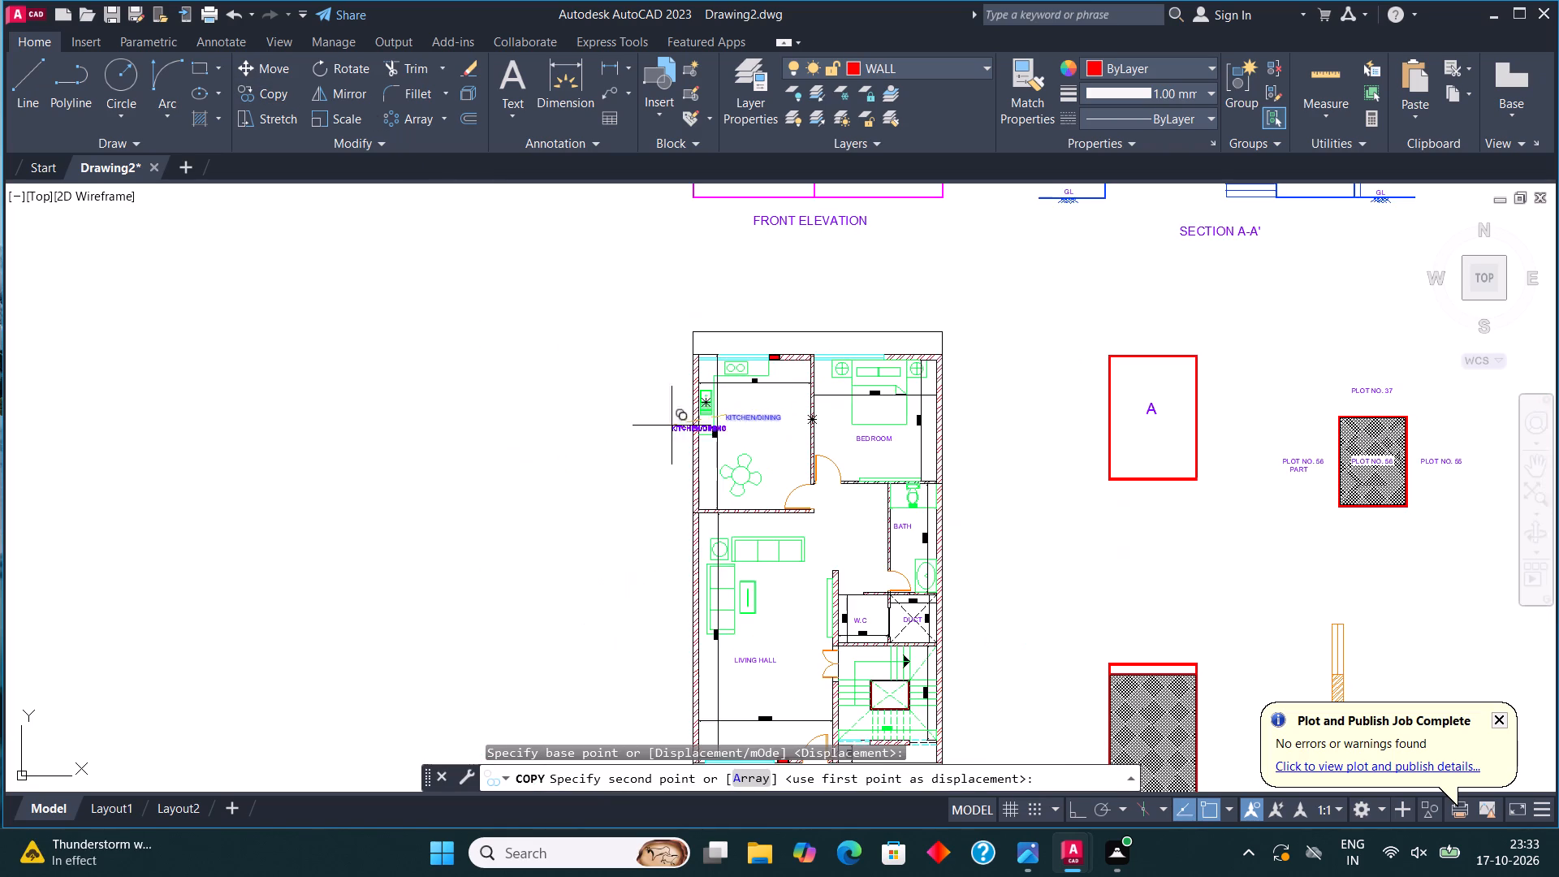
pyautogui.scroll(3, 641, 433)
pyautogui.click(511, 407)
pyautogui.press('Escape')
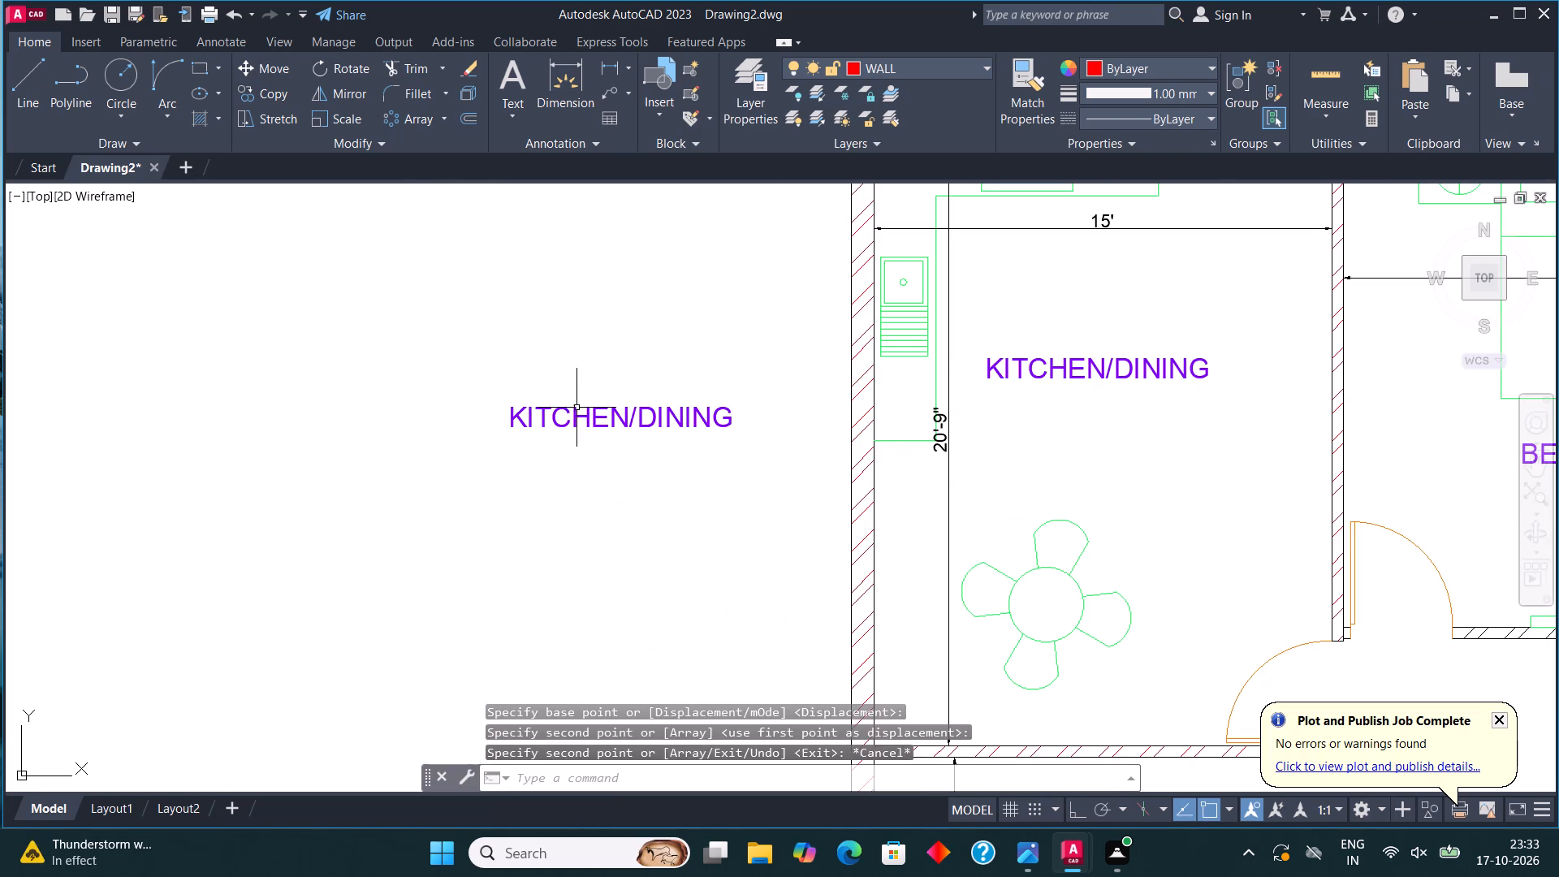
# Change the text of the copied KITCHEN/DINING label outside the plan to D.
pyautogui.click(579, 407)
pyautogui.rightClick(578, 409)
pyautogui.click(697, 309)
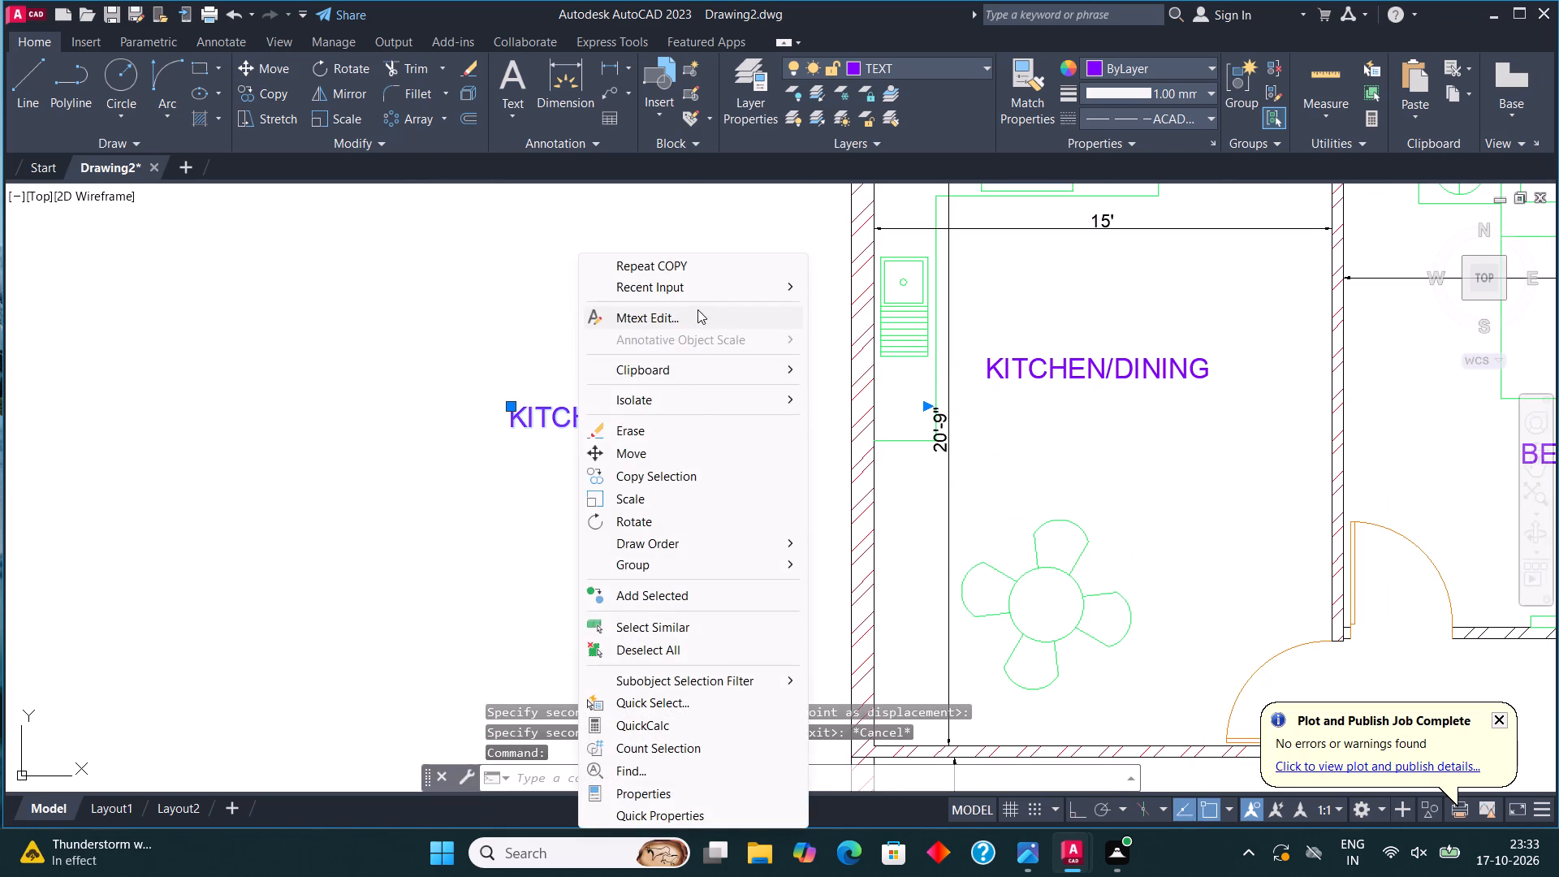
pyautogui.click(749, 415)
pyautogui.press('BackSpace')
pyautogui.press('BackSpace')
pyautogui.press('BackSpace')
pyautogui.press('BackSpace')
pyautogui.press('BackSpace')
pyautogui.press('BackSpace')
pyautogui.press('BackSpace')
pyautogui.press('BackSpace')
pyautogui.press('BackSpace')
pyautogui.press('BackSpace')
pyautogui.press('BackSpace')
pyautogui.press('BackSpace')
pyautogui.press('BackSpace')
pyautogui.press('BackSpace')
pyautogui.press('BackSpace')
pyautogui.press('BackSpace')
pyautogui.press('BackSpace')
pyautogui.press('BackSpace')
pyautogui.press('BackSpace')
pyautogui.press('BackSpace')
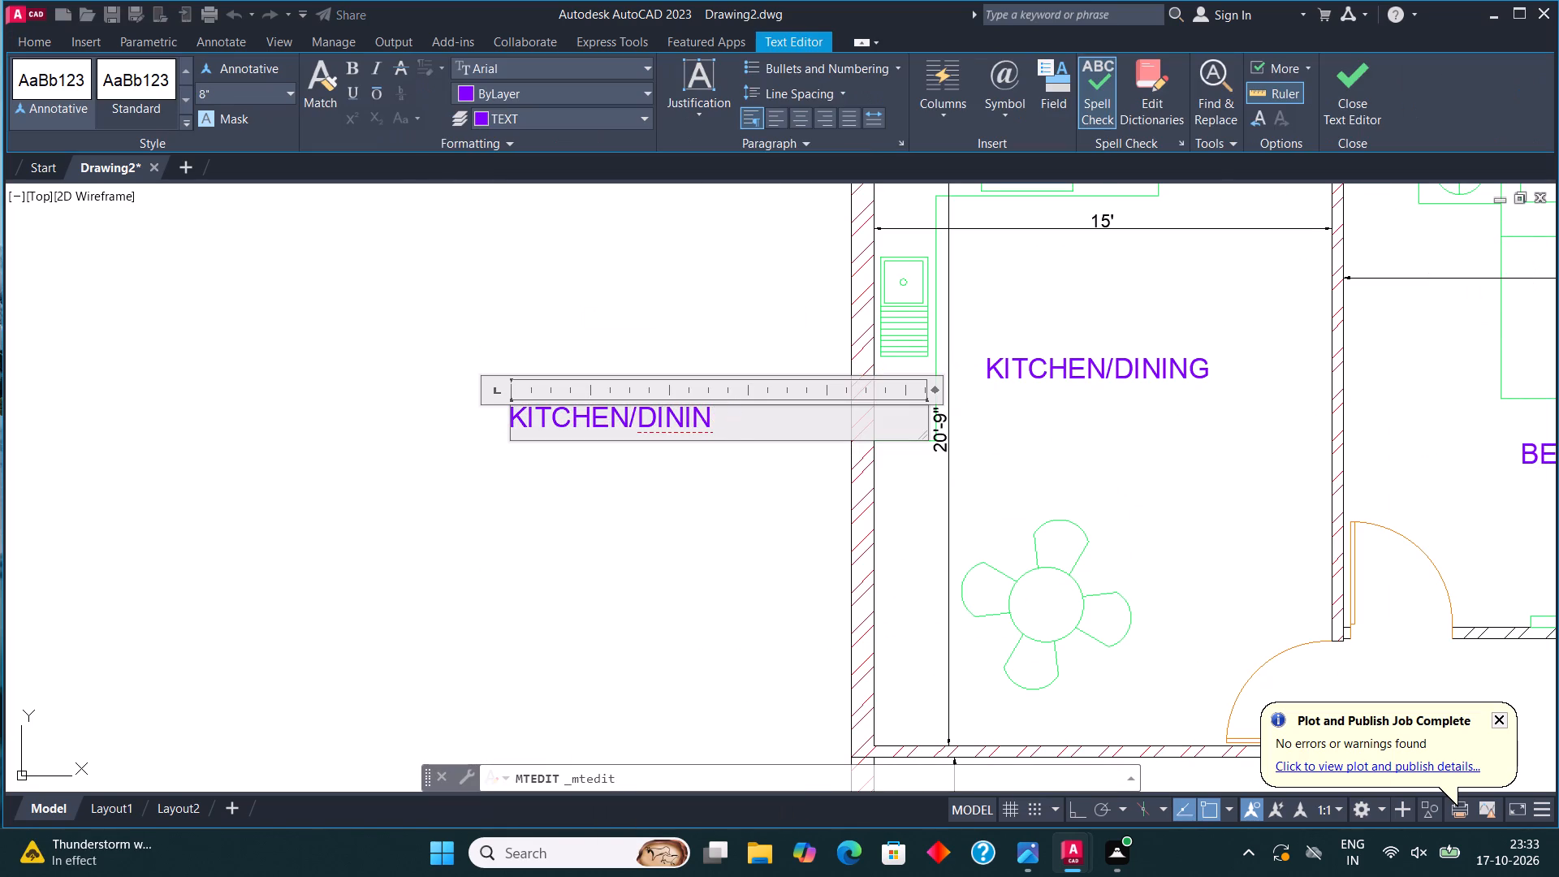
pyautogui.press('d')
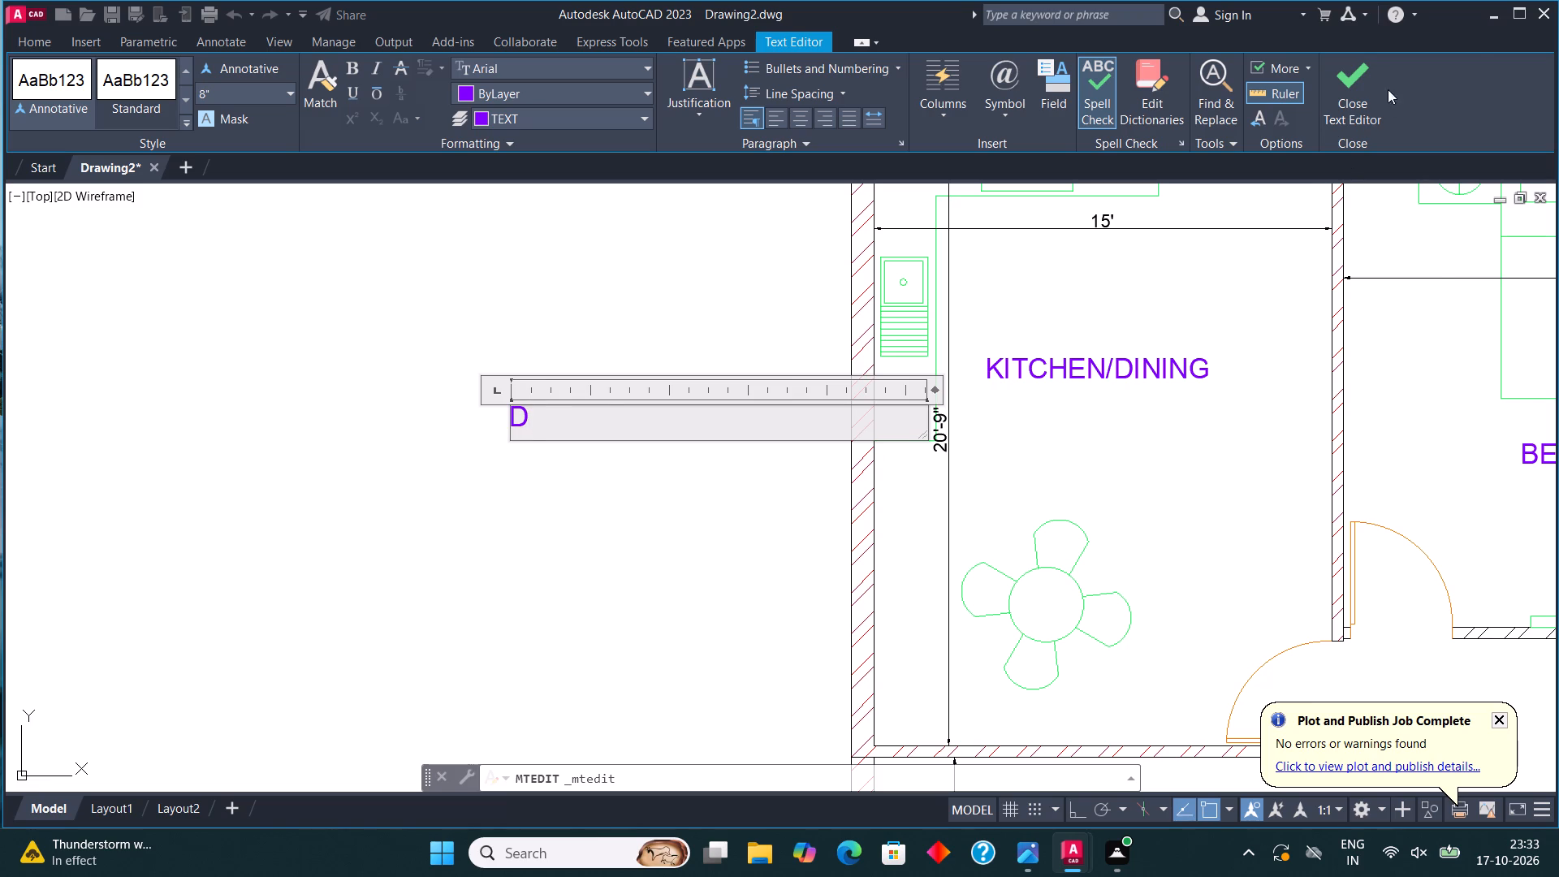
pyautogui.click(1358, 81)
# Copy the D label outside the plan to two more spots, one beside it and one below it.
pyautogui.click(552, 431)
pyautogui.click(493, 369)
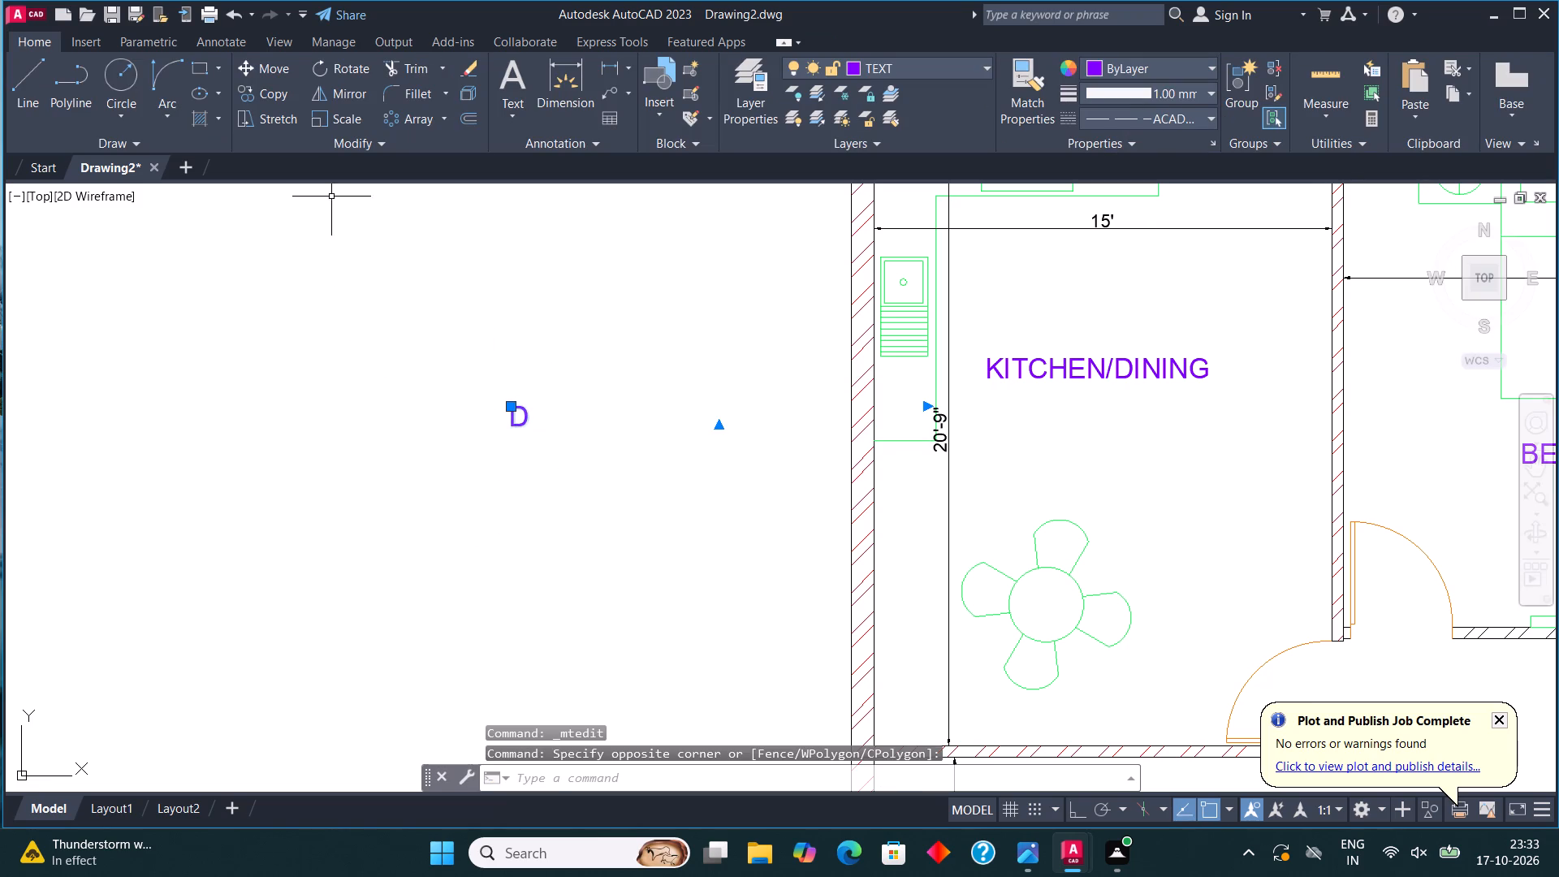
pyautogui.click(258, 94)
pyautogui.click(508, 421)
pyautogui.click(652, 445)
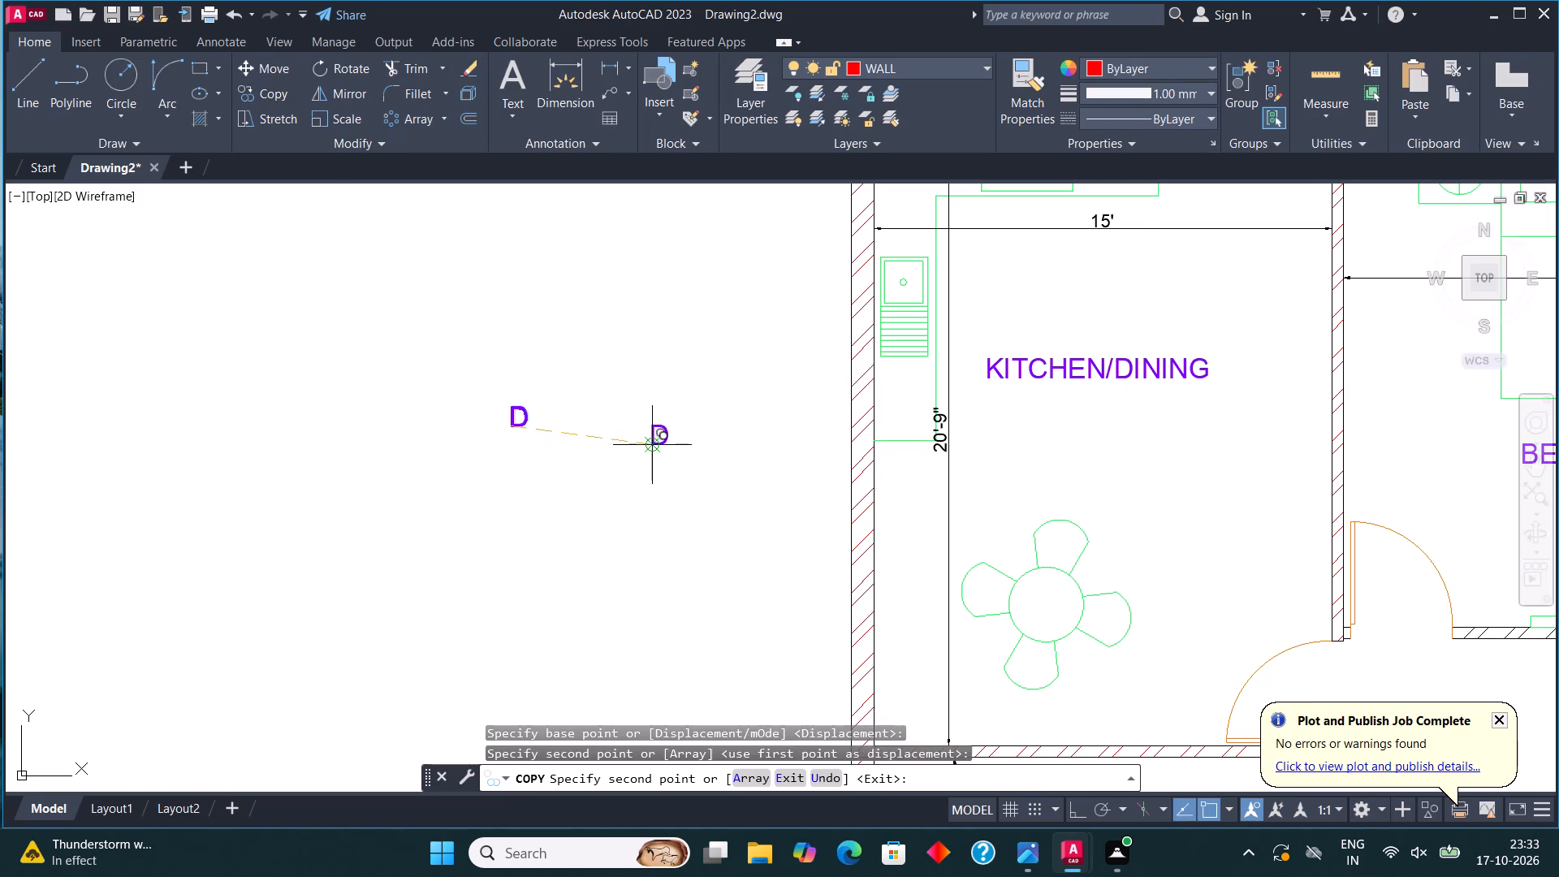
pyautogui.click(572, 575)
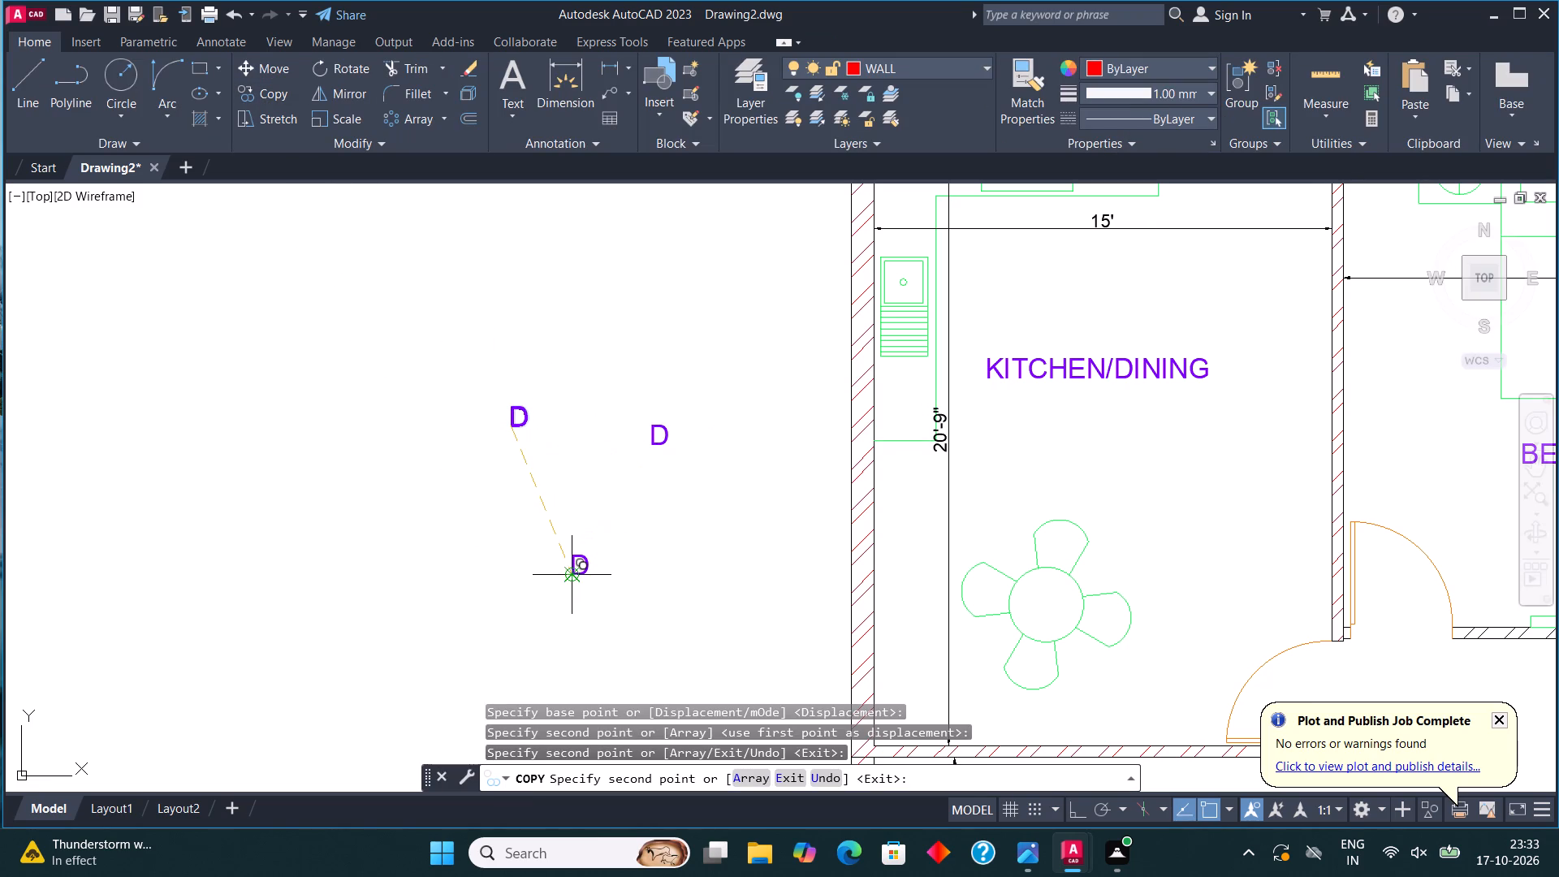
pyautogui.press('`')
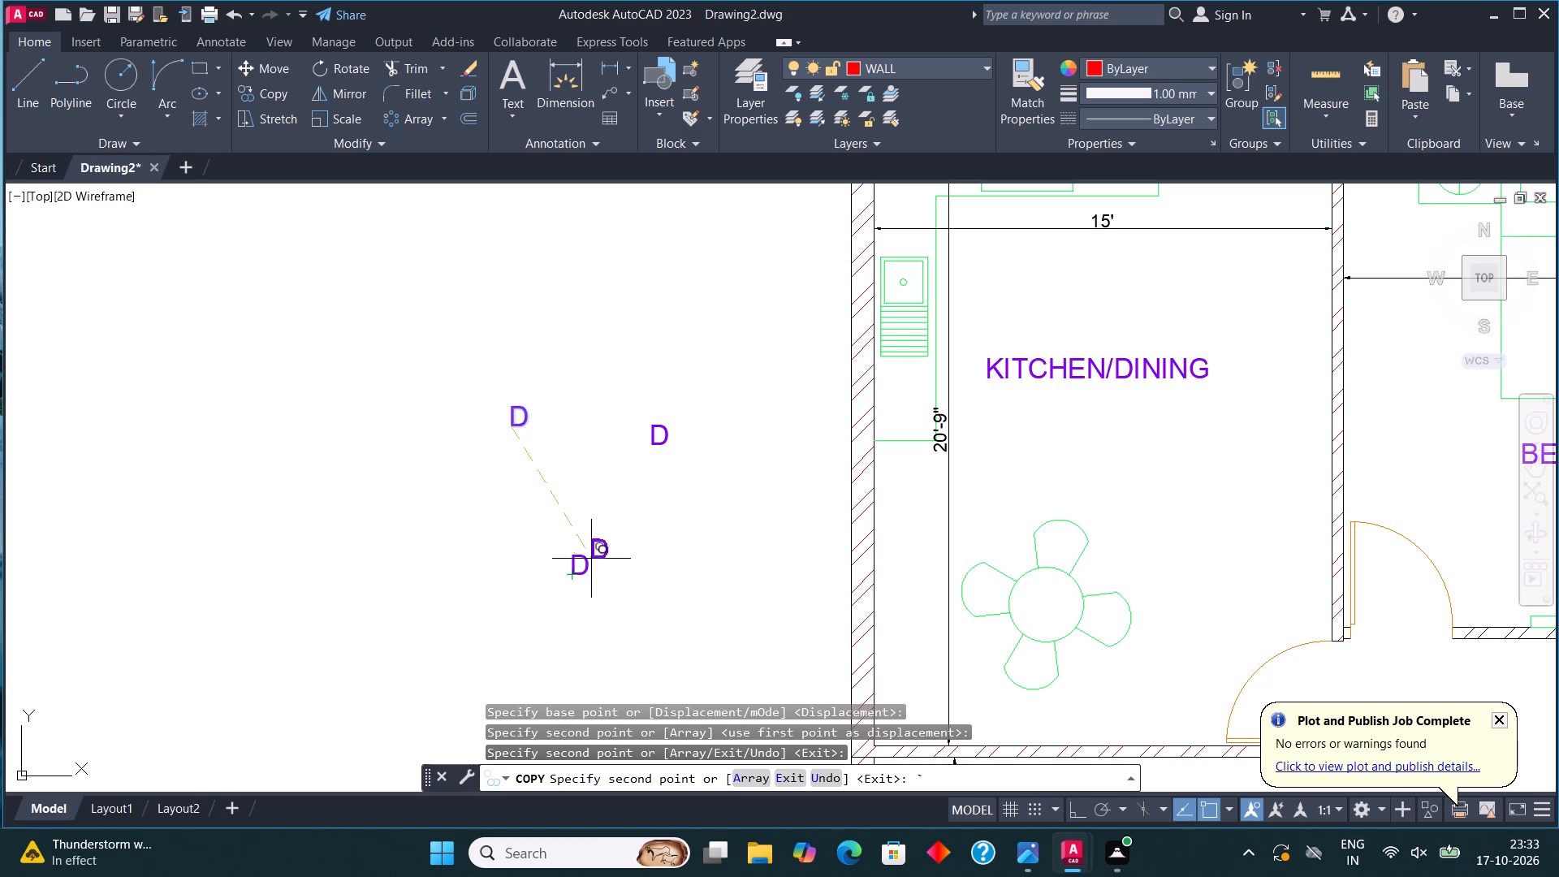
pyautogui.press('Escape')
# Change the text of the lower copied D label to W.
pyautogui.click(576, 559)
pyautogui.rightClick(576, 559)
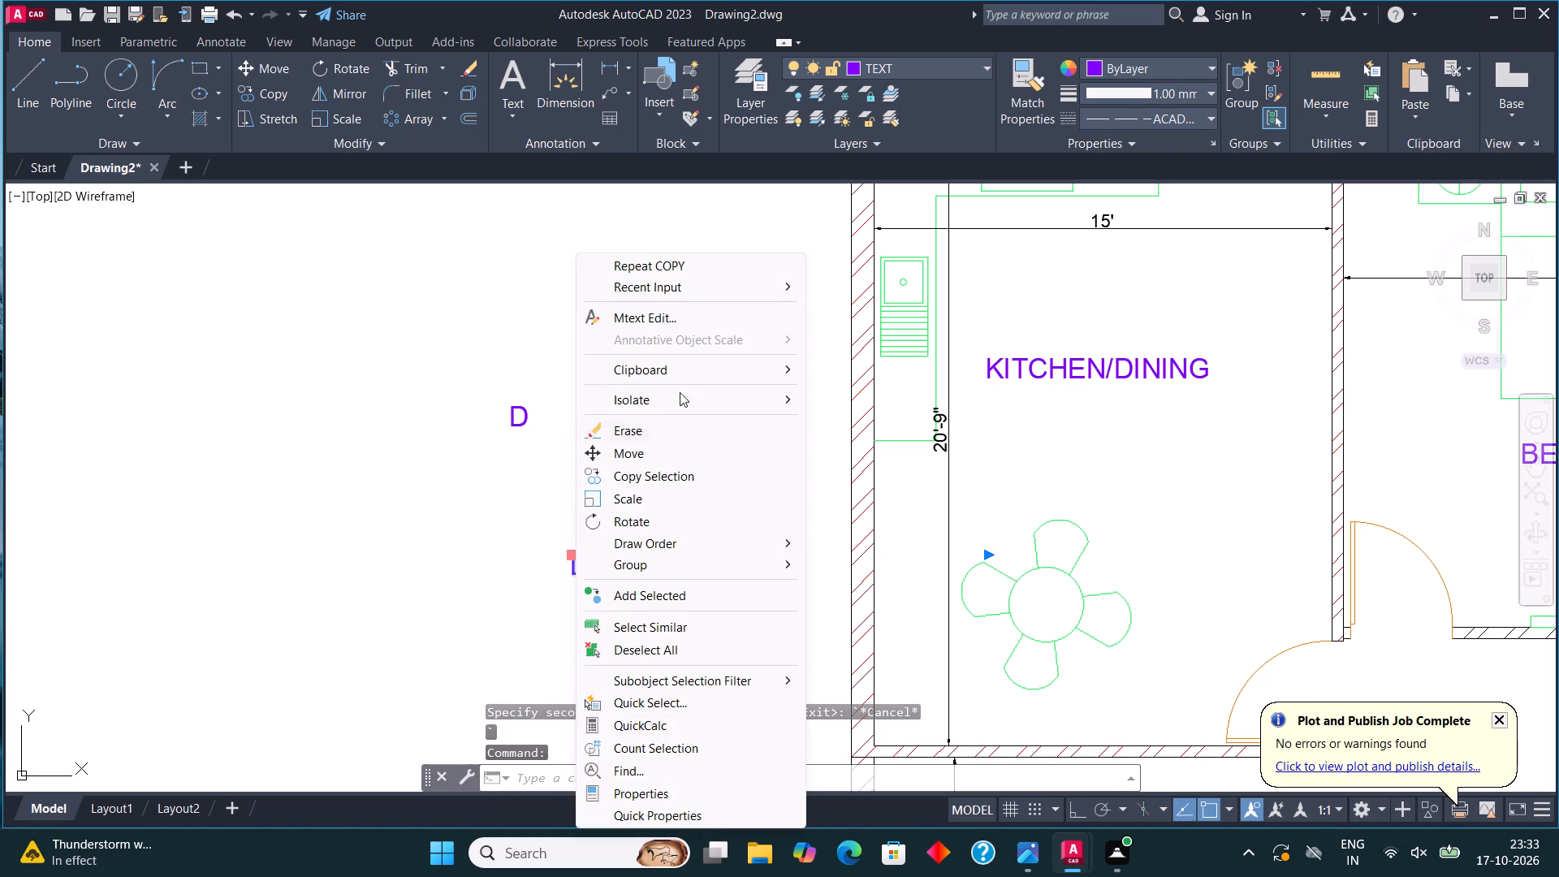
pyautogui.click(684, 309)
pyautogui.click(618, 567)
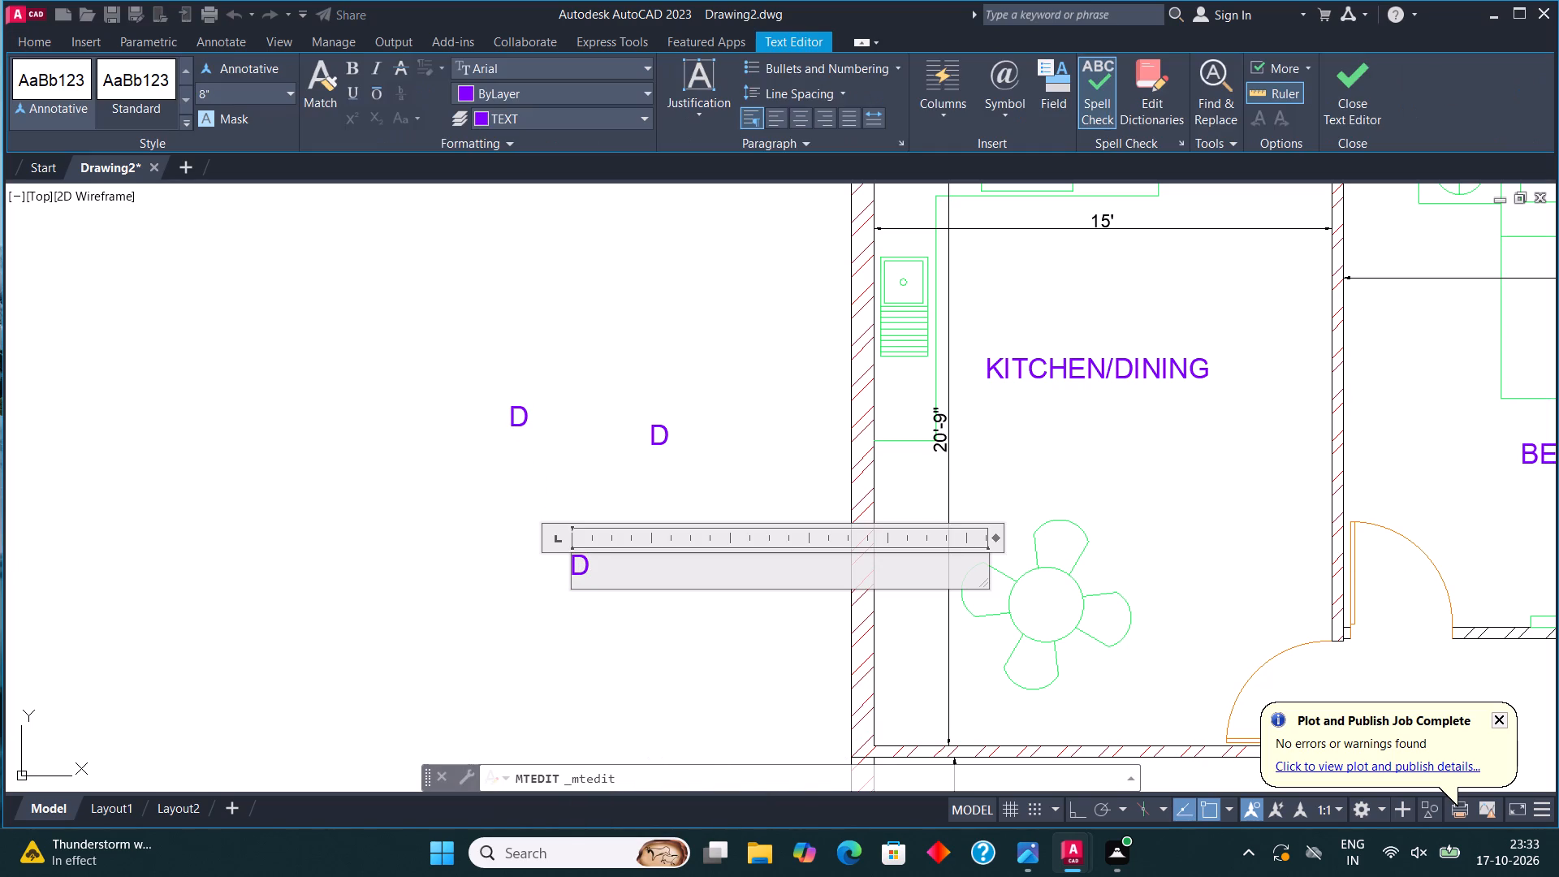
pyautogui.press('BackSpace')
pyautogui.press('w')
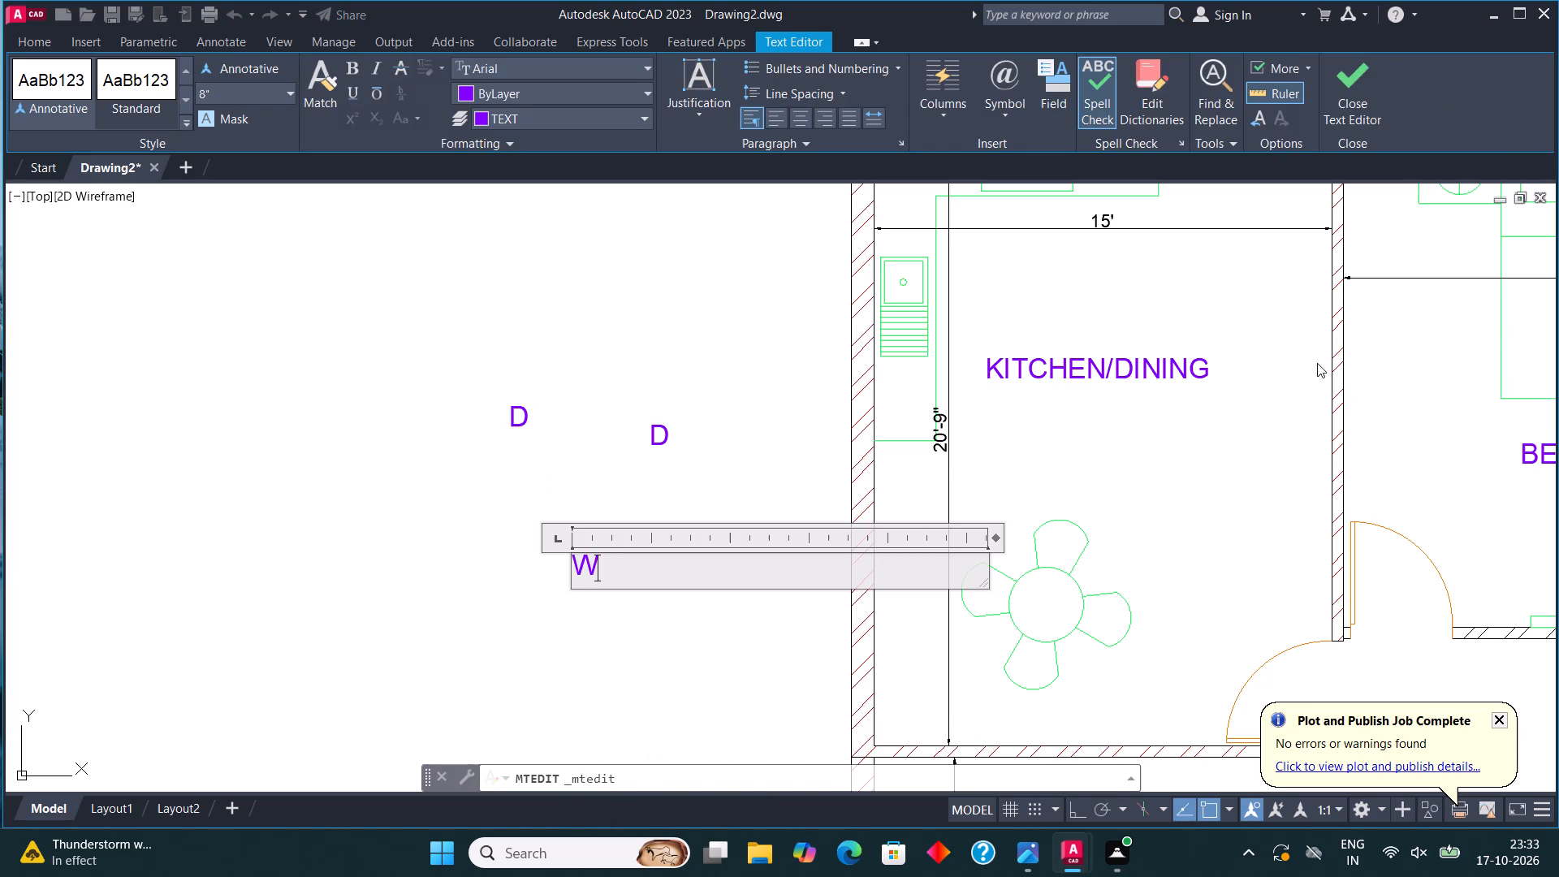
pyautogui.click(1367, 71)
# Change the text of the D copy nearest the kitchen's outer wall to V.
pyautogui.click(653, 436)
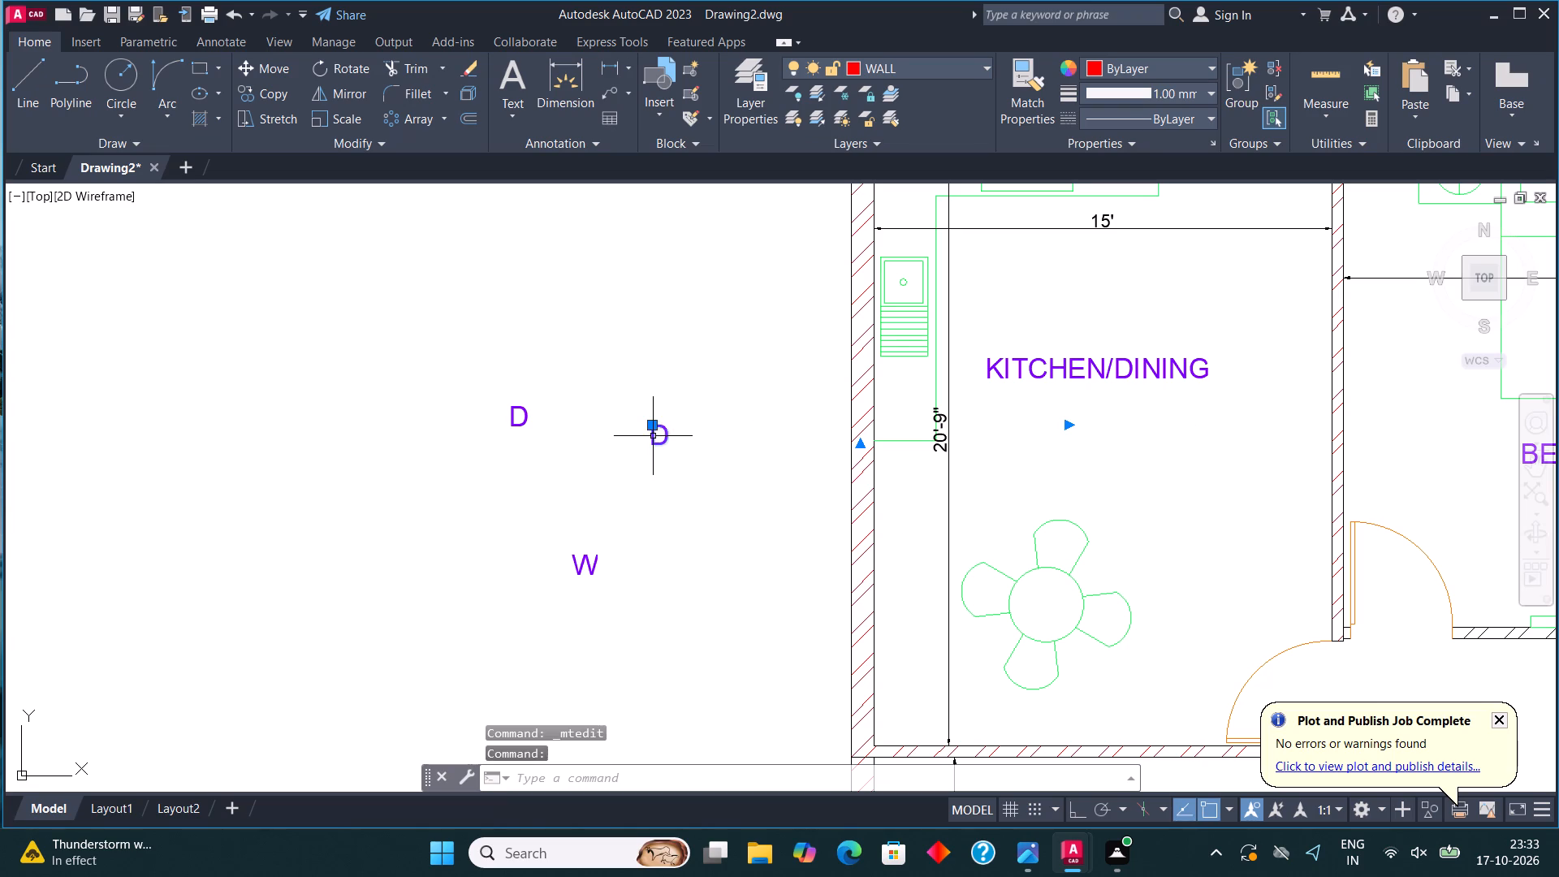
pyautogui.rightClick(661, 445)
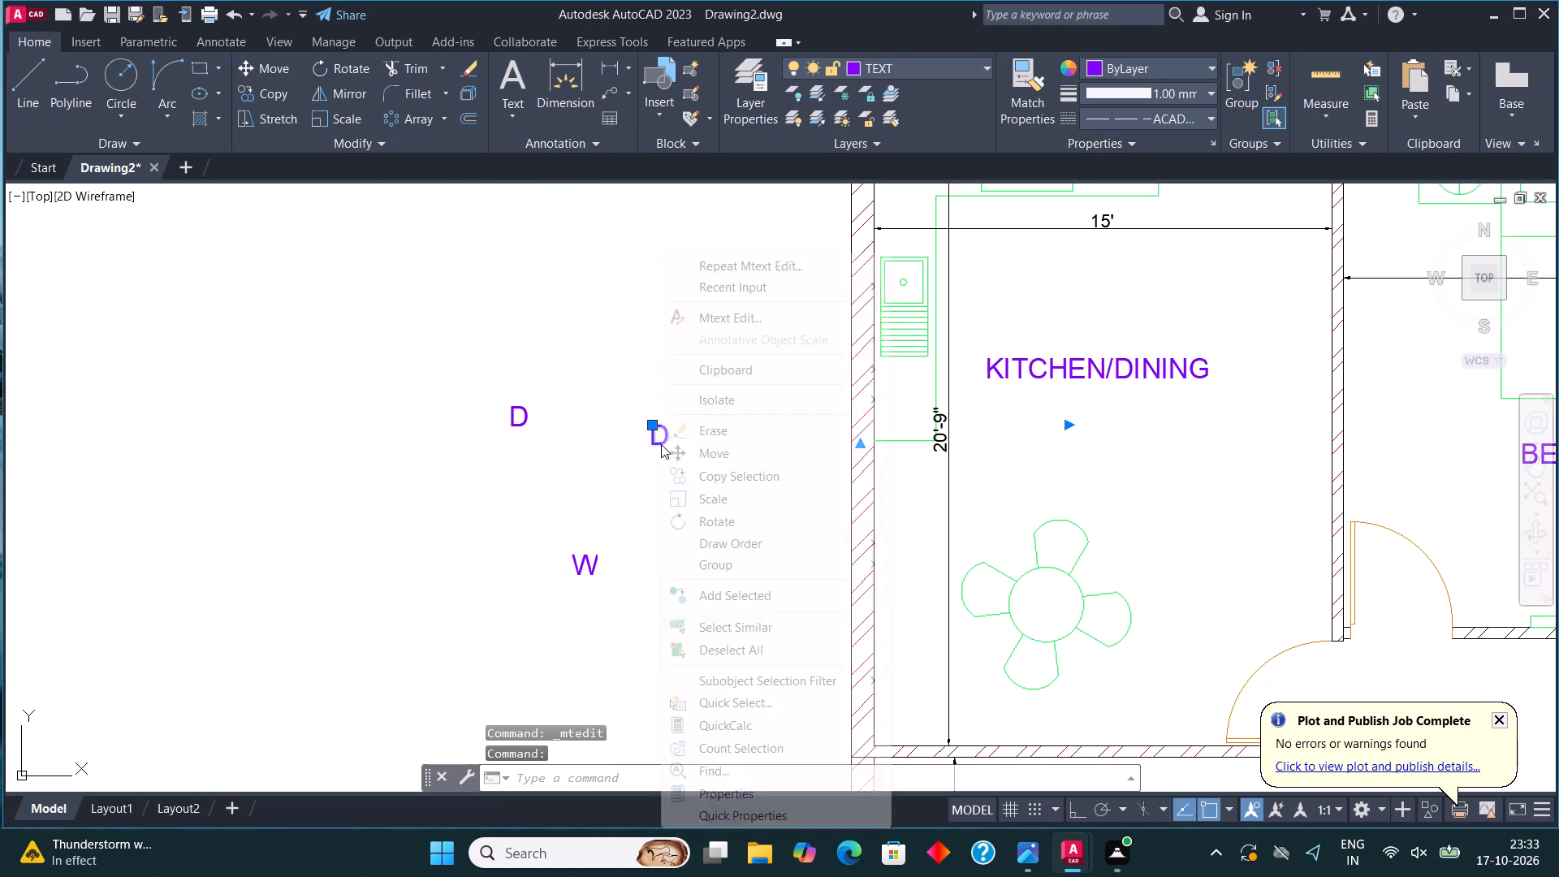
pyautogui.click(758, 322)
pyautogui.click(691, 454)
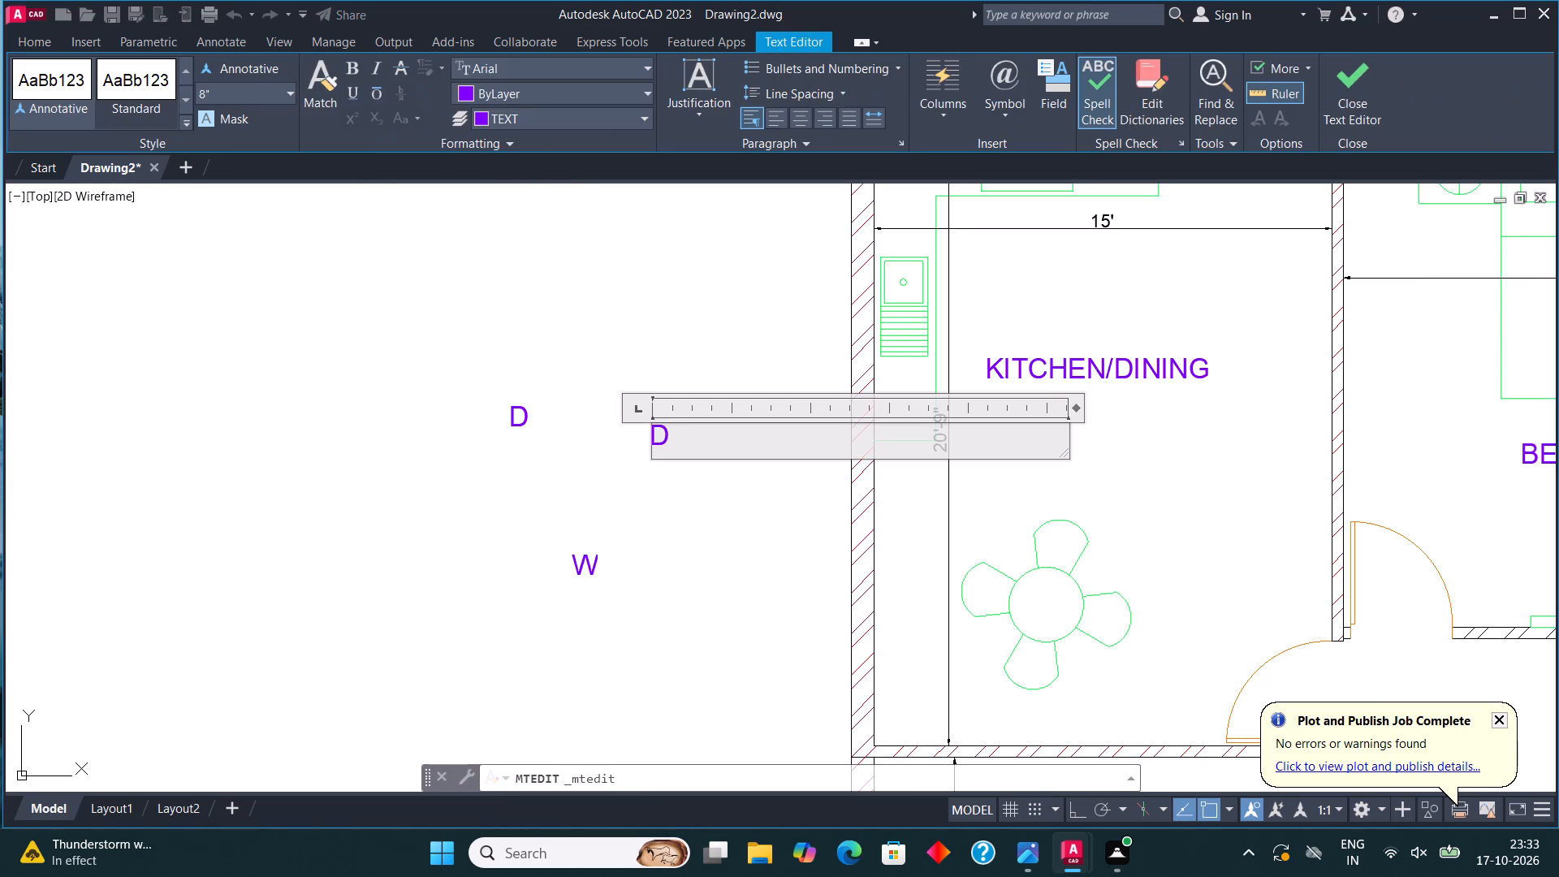
pyautogui.press('BackSpace')
pyautogui.press('v')
pyautogui.click(1326, 76)
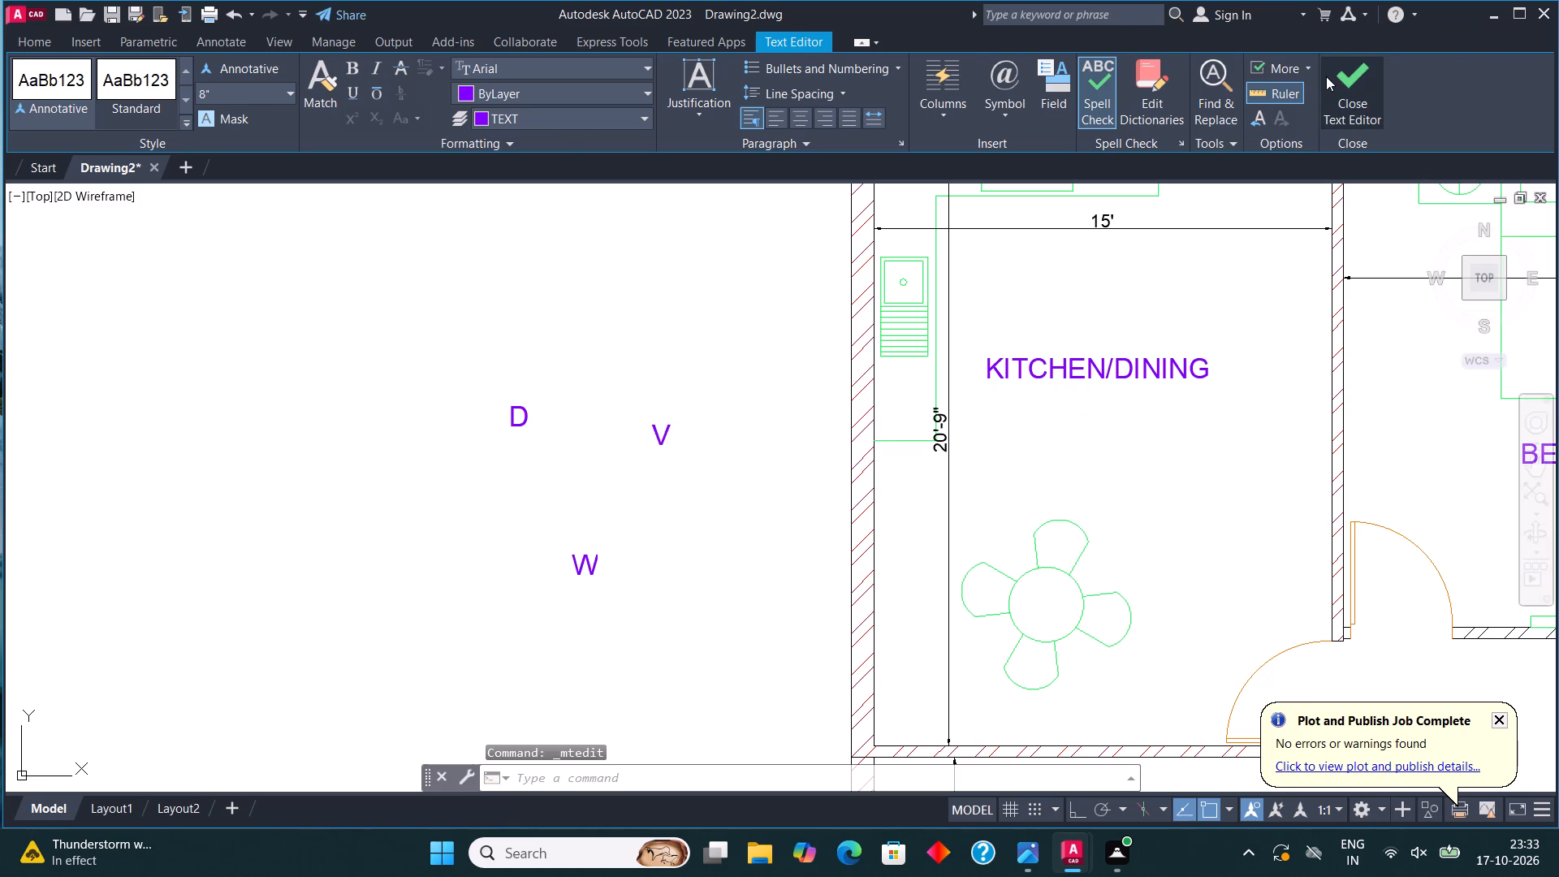
# Copy the D label to the kitchen, bedroom and bath door openings in the ground floor plan.
pyautogui.moveTo(508, 461); pyautogui.dragTo(495, 451)
pyautogui.click(494, 377)
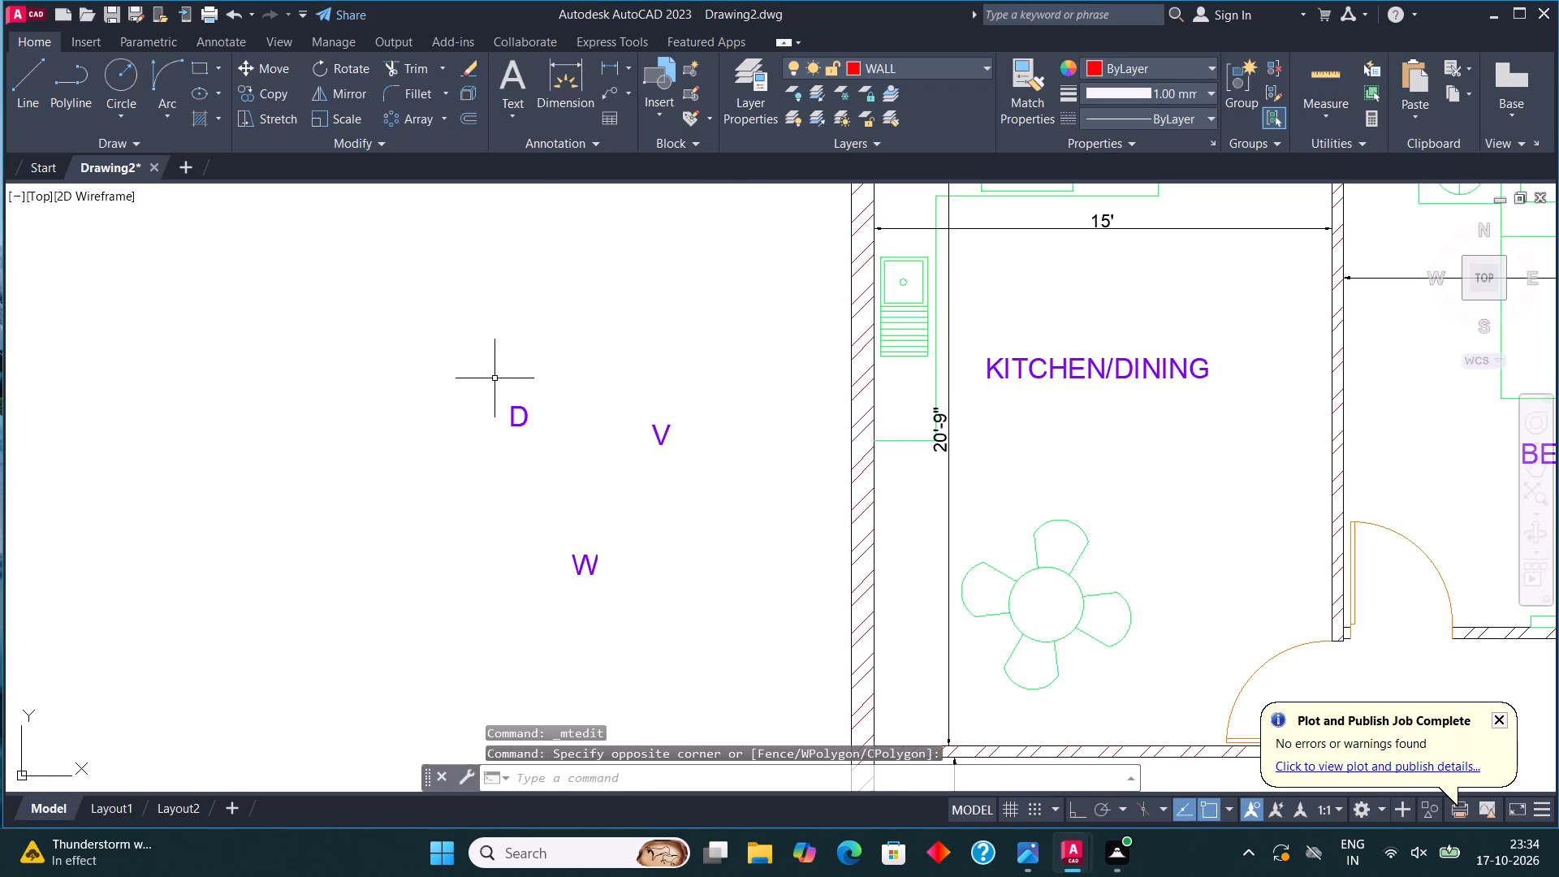
pyautogui.moveTo(531, 445); pyautogui.dragTo(529, 434)
pyautogui.click(489, 376)
pyautogui.click(273, 84)
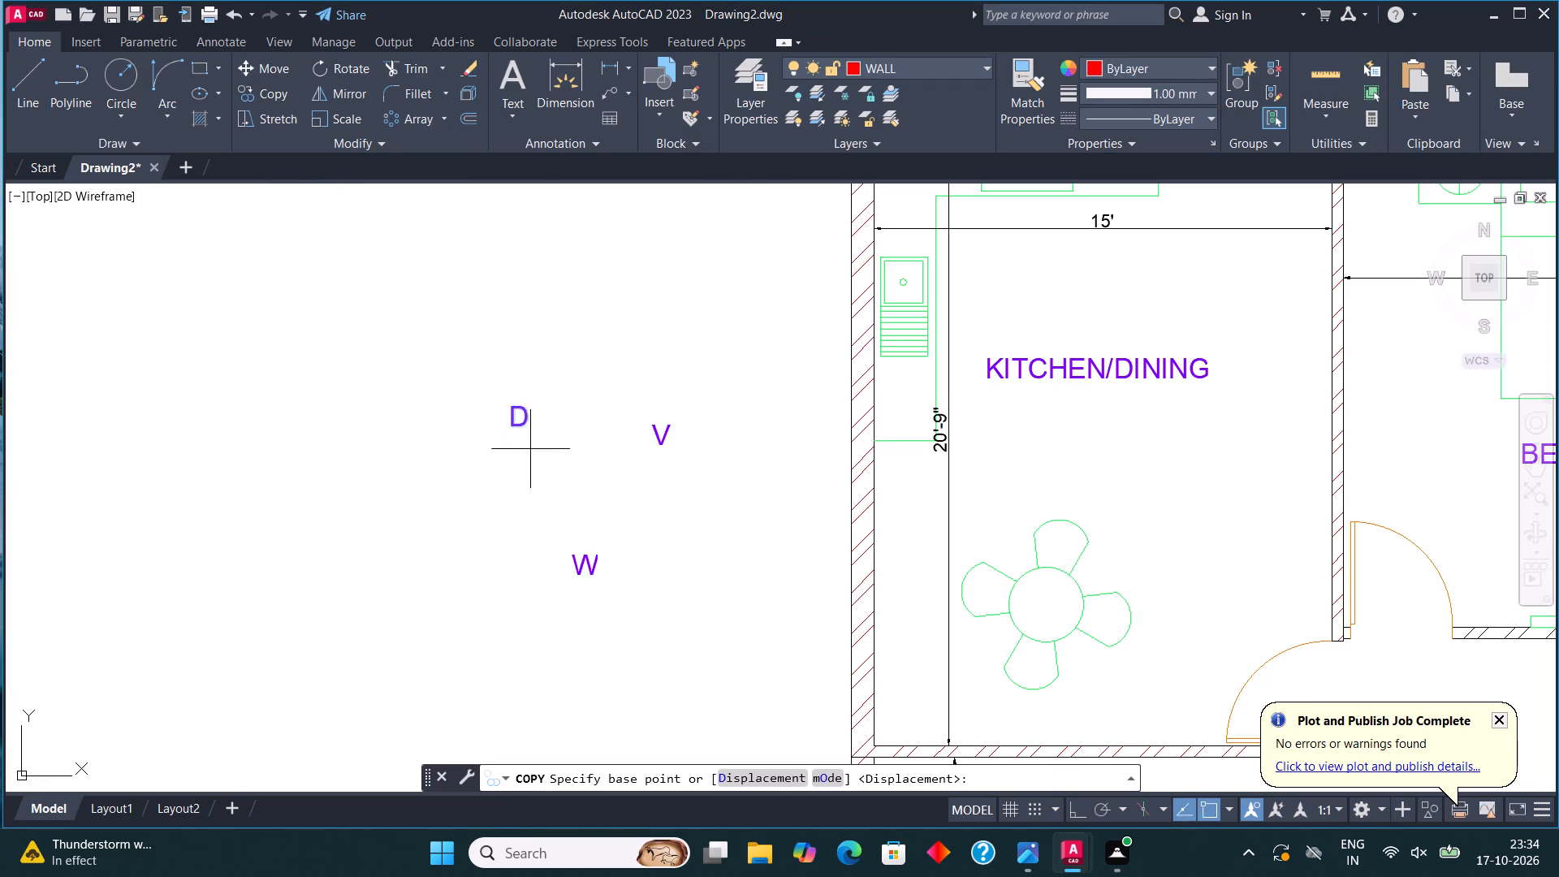
pyautogui.click(512, 416)
pyautogui.scroll(-3, 392, 529)
pyautogui.scroll(4, 589, 589)
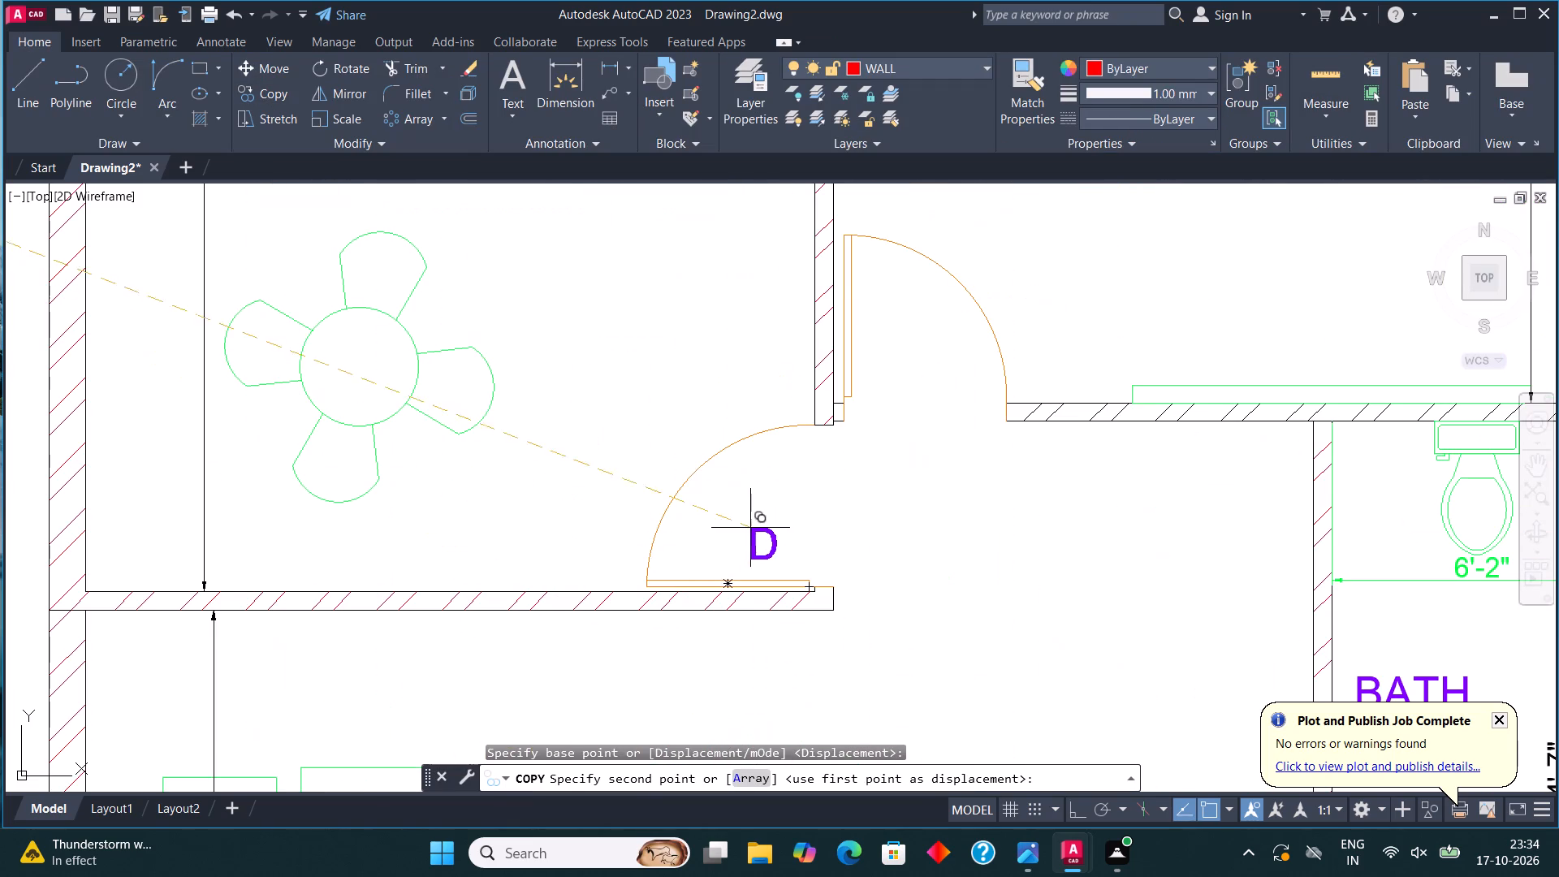
pyautogui.click(775, 491)
pyautogui.click(909, 382)
pyautogui.scroll(-4, 809, 305)
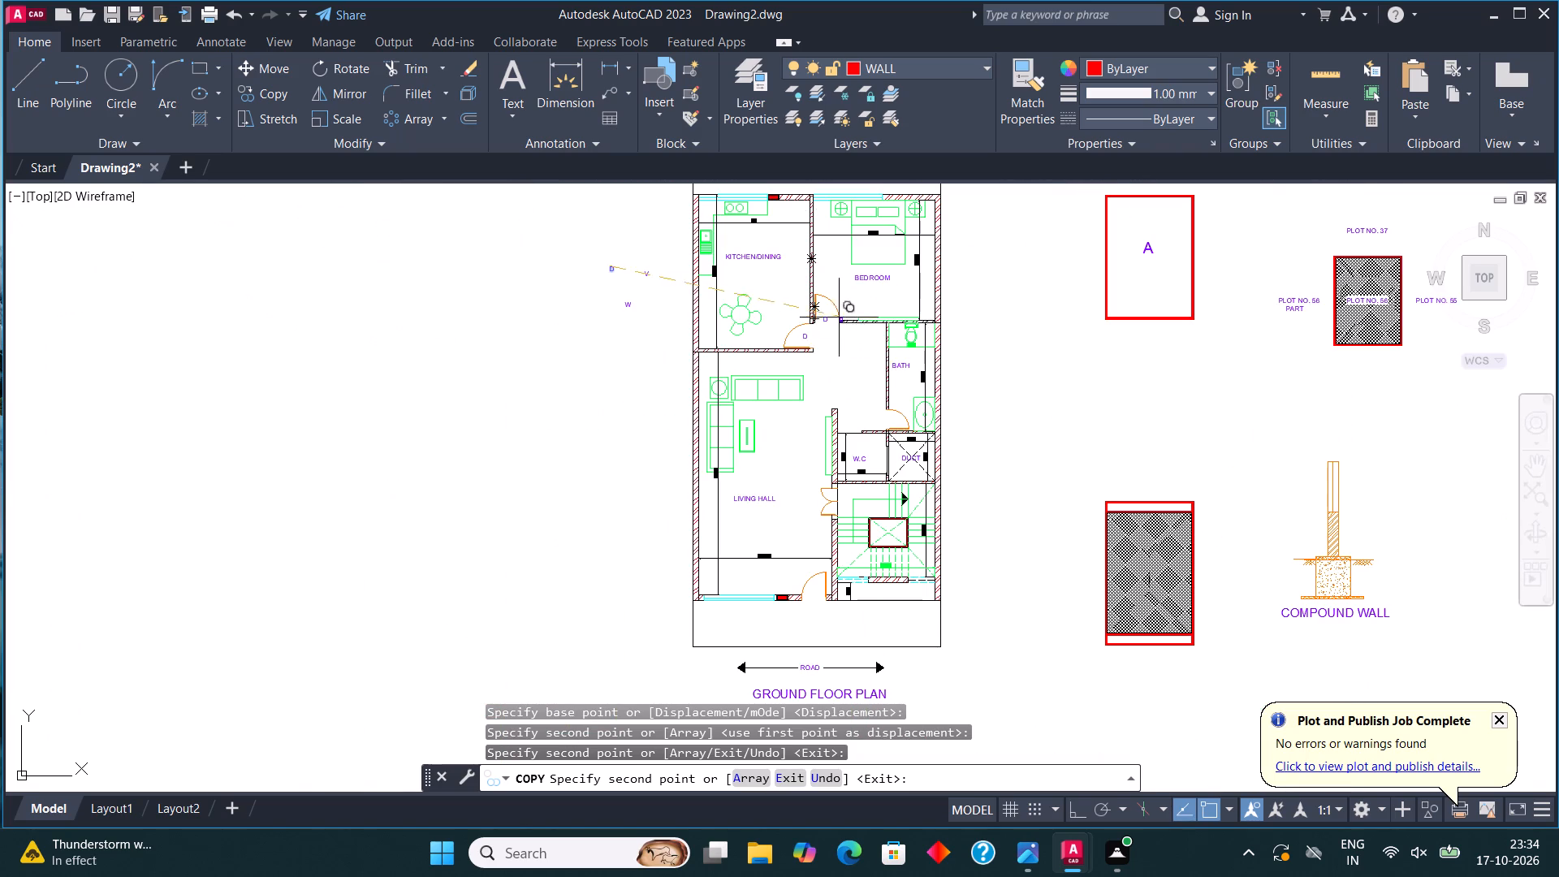
pyautogui.scroll(4, 888, 435)
pyautogui.click(892, 319)
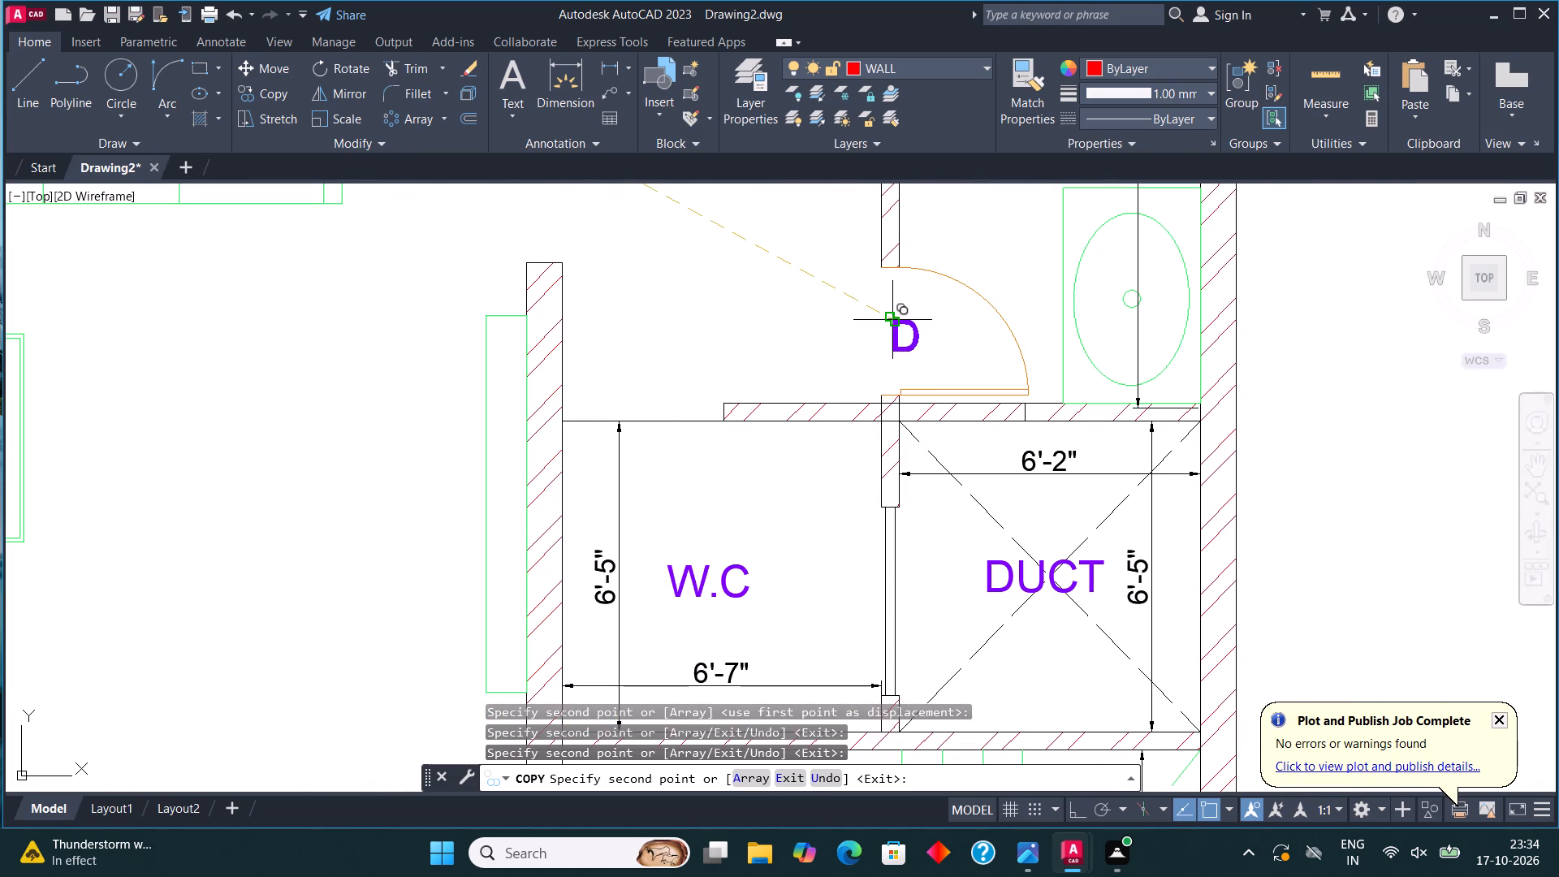
# Place further D copies at the living hall's entrance door and at the double door to the staircase.
pyautogui.scroll(-4, 892, 320)
pyautogui.scroll(1, 795, 434)
pyautogui.scroll(3, 814, 564)
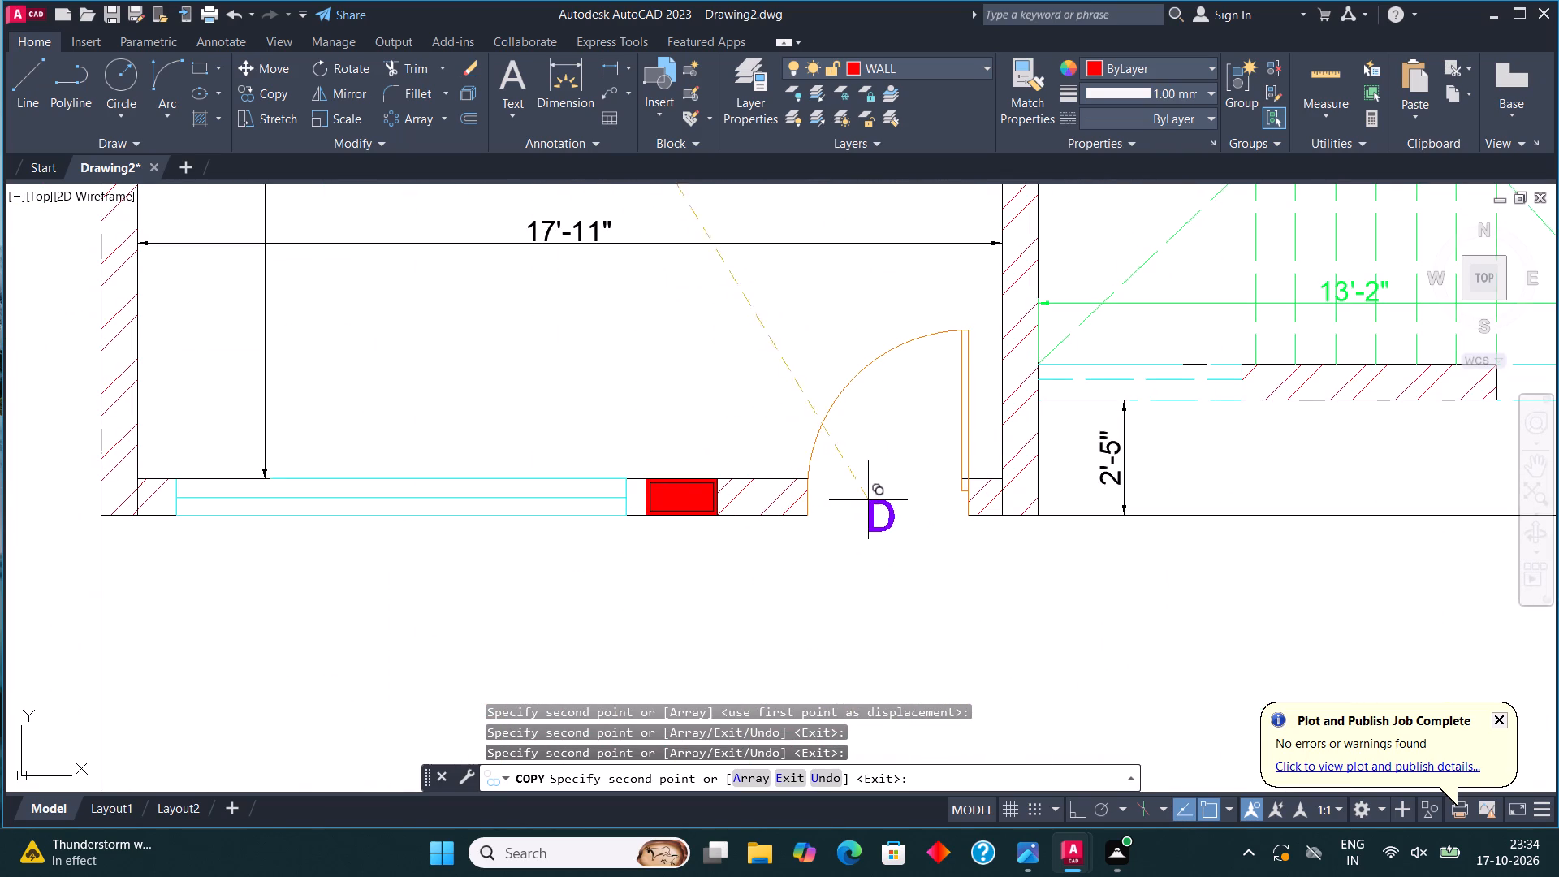
pyautogui.click(875, 486)
pyautogui.scroll(-3, 885, 587)
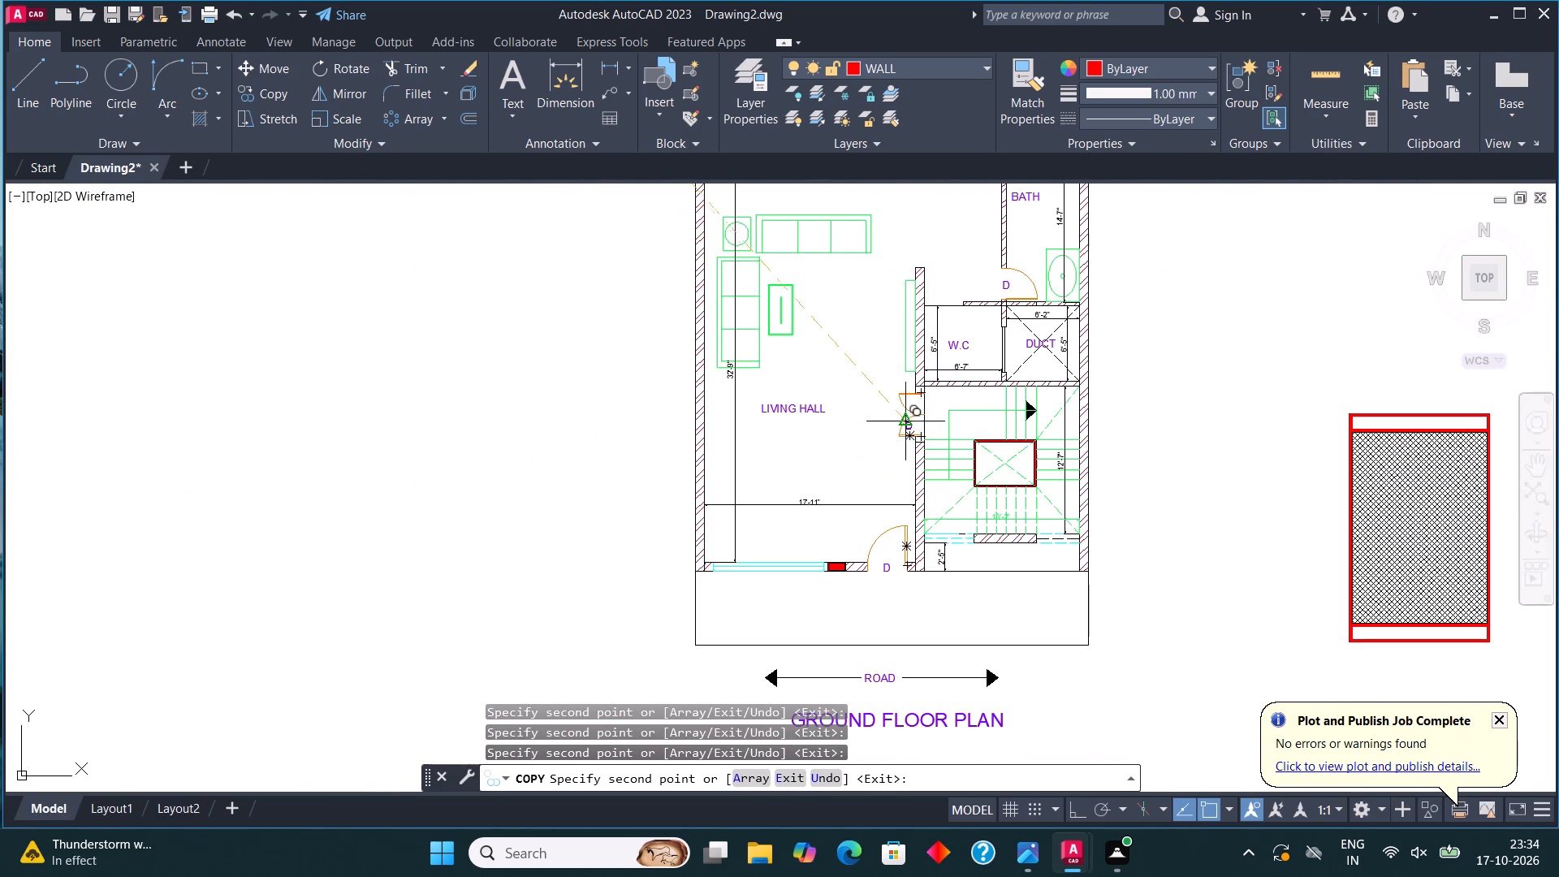
pyautogui.scroll(4, 912, 407)
pyautogui.click(952, 431)
pyautogui.scroll(-3, 816, 430)
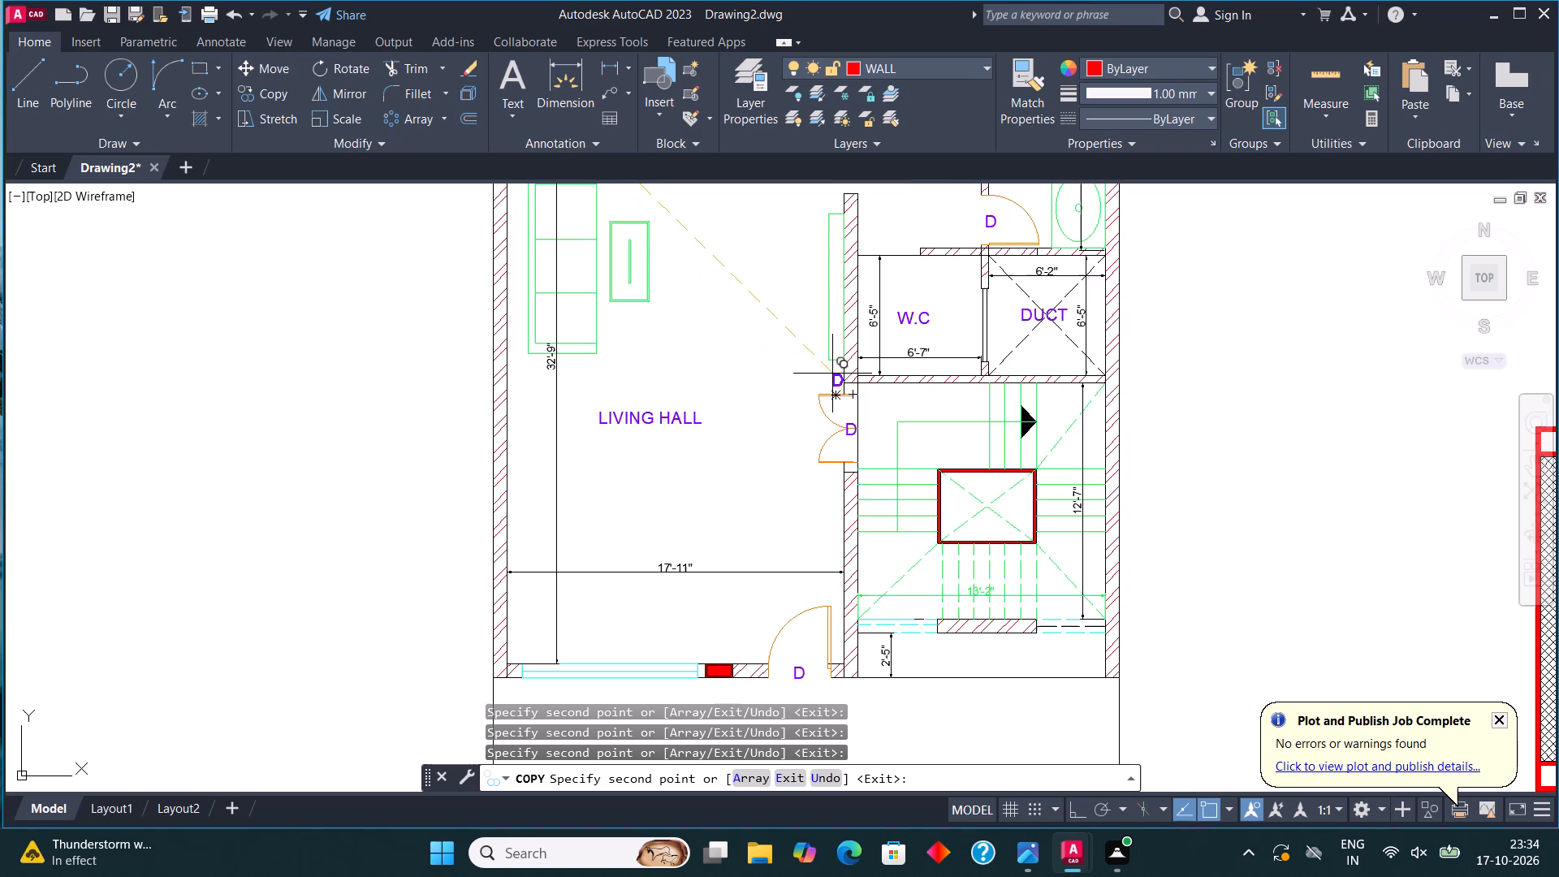
pyautogui.scroll(-1, 834, 372)
pyautogui.moveTo(835, 365); pyautogui.dragTo(844, 664, button='middle')
pyautogui.moveTo(831, 395); pyautogui.dragTo(844, 456, button='middle')
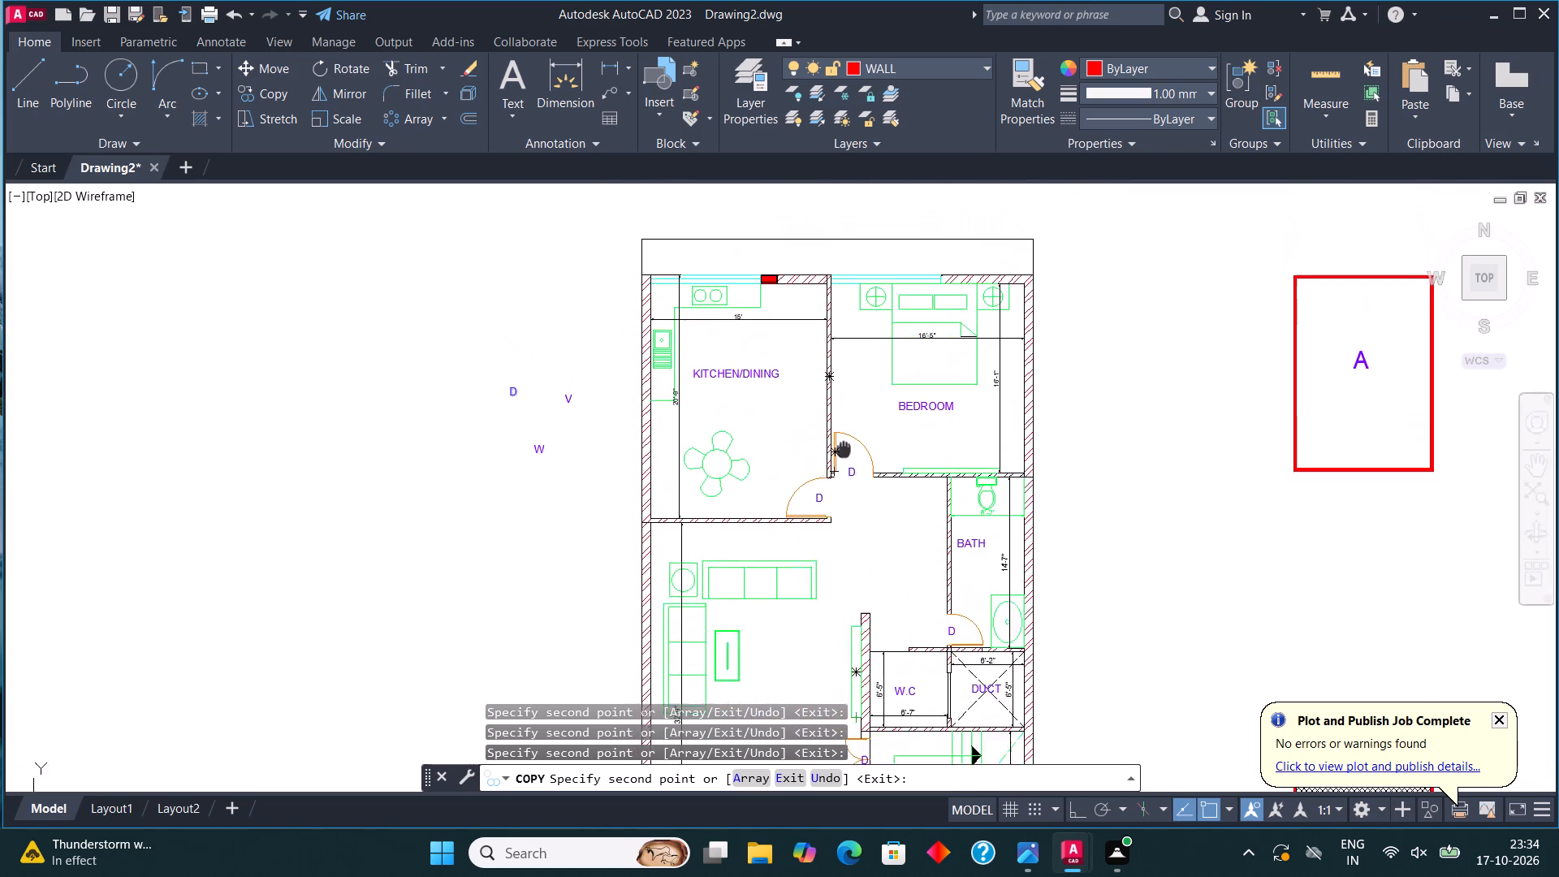
pyautogui.moveTo(844, 456); pyautogui.dragTo(961, 559, button='middle')
pyautogui.scroll(2, 646, 499)
pyautogui.press('Escape')
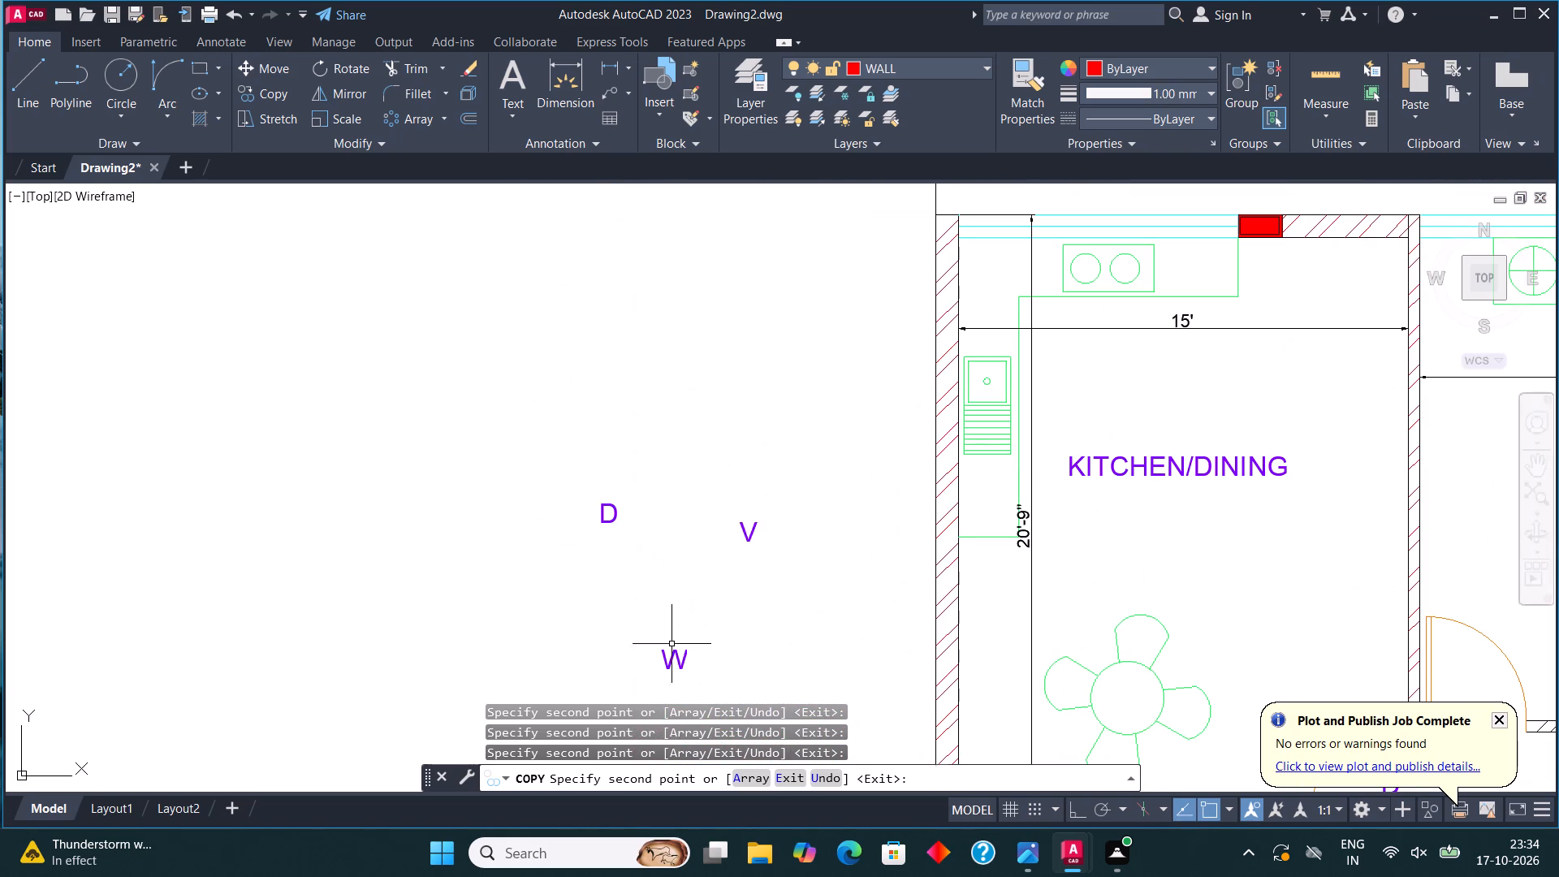
# Copy the spare W label to the kitchen window and the bedroom window along the rear wall of the ground floor plan.
pyautogui.moveTo(666, 674); pyautogui.dragTo(662, 662)
pyautogui.click(655, 642)
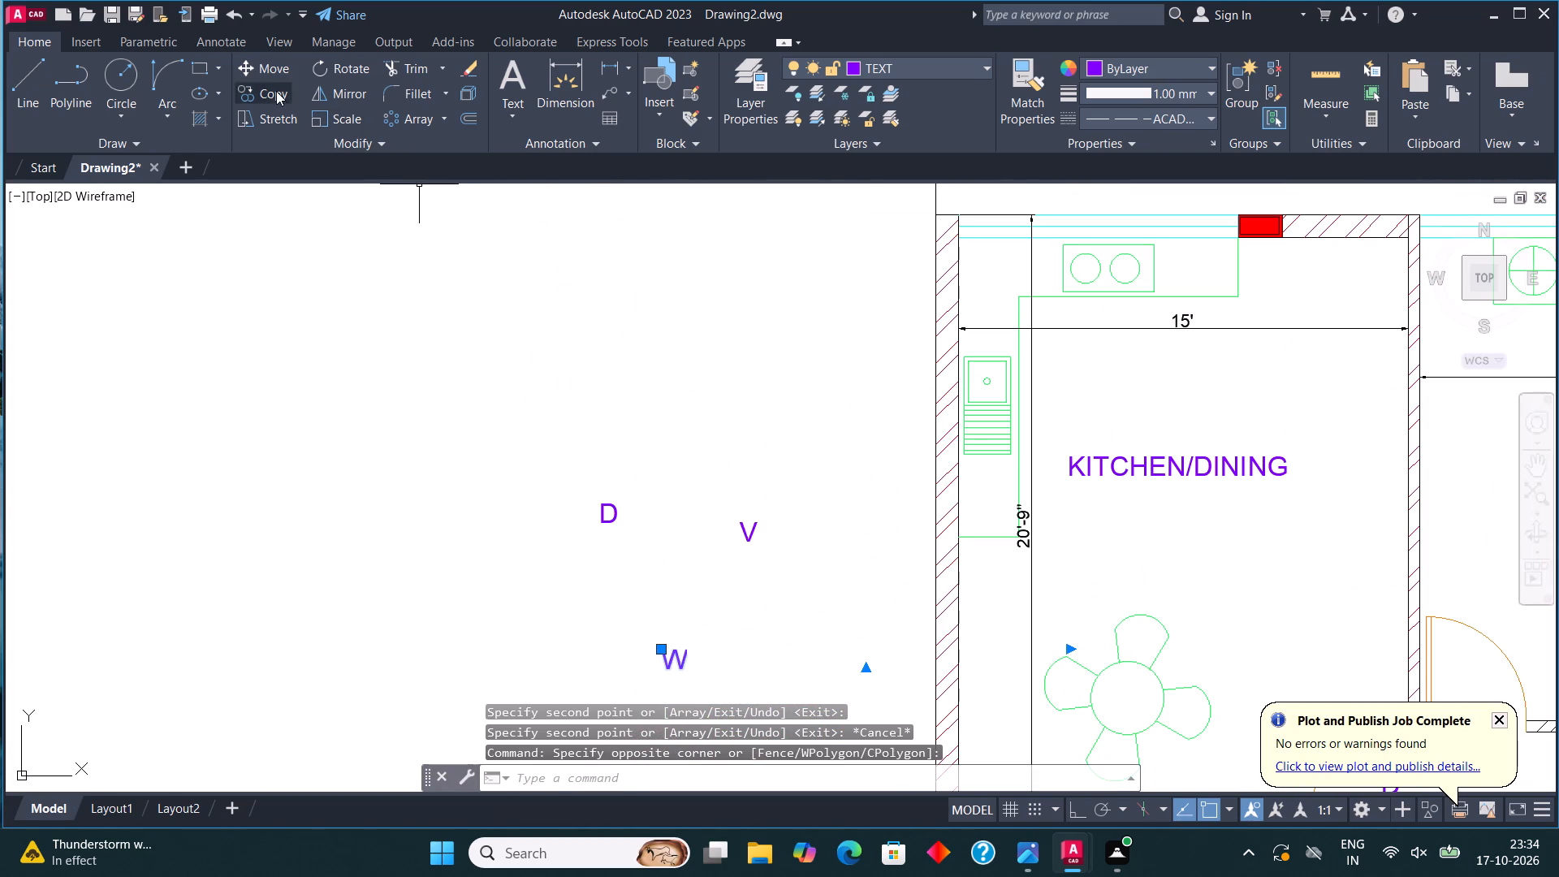
pyautogui.click(276, 91)
pyautogui.click(673, 655)
pyautogui.scroll(-2, 606, 639)
pyautogui.scroll(2, 787, 459)
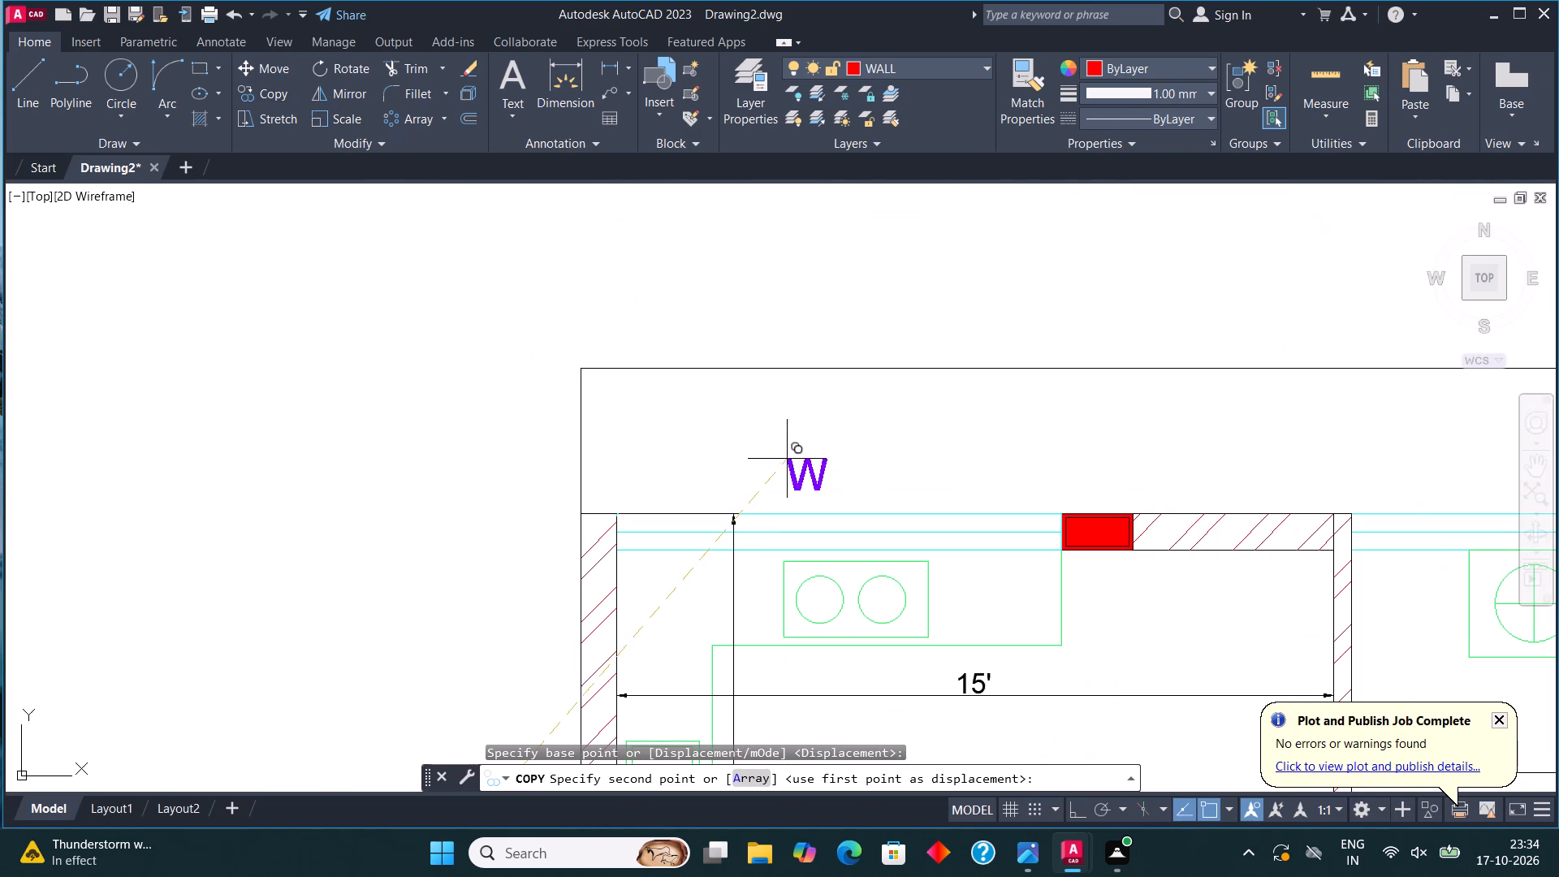
pyautogui.scroll(1, 787, 459)
pyautogui.click(837, 470)
pyautogui.scroll(-3, 572, 473)
pyautogui.scroll(2, 791, 472)
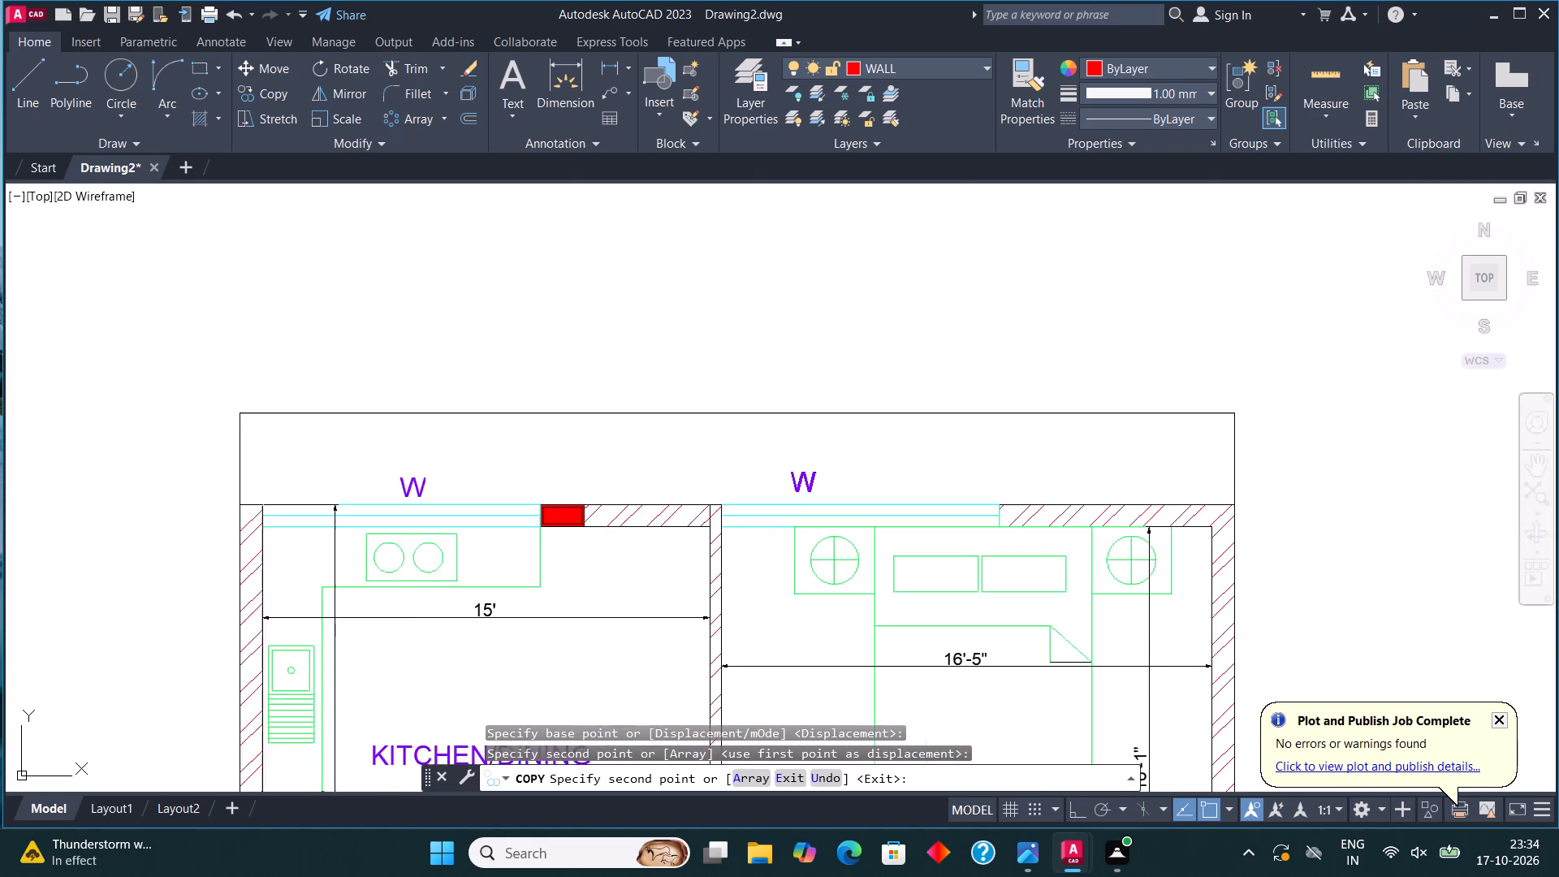
pyautogui.scroll(1, 791, 472)
pyautogui.click(909, 479)
# Place another W copy just outside the living hall's front window.
pyautogui.scroll(-4, 819, 339)
pyautogui.moveTo(792, 559); pyautogui.dragTo(792, 477, button='middle')
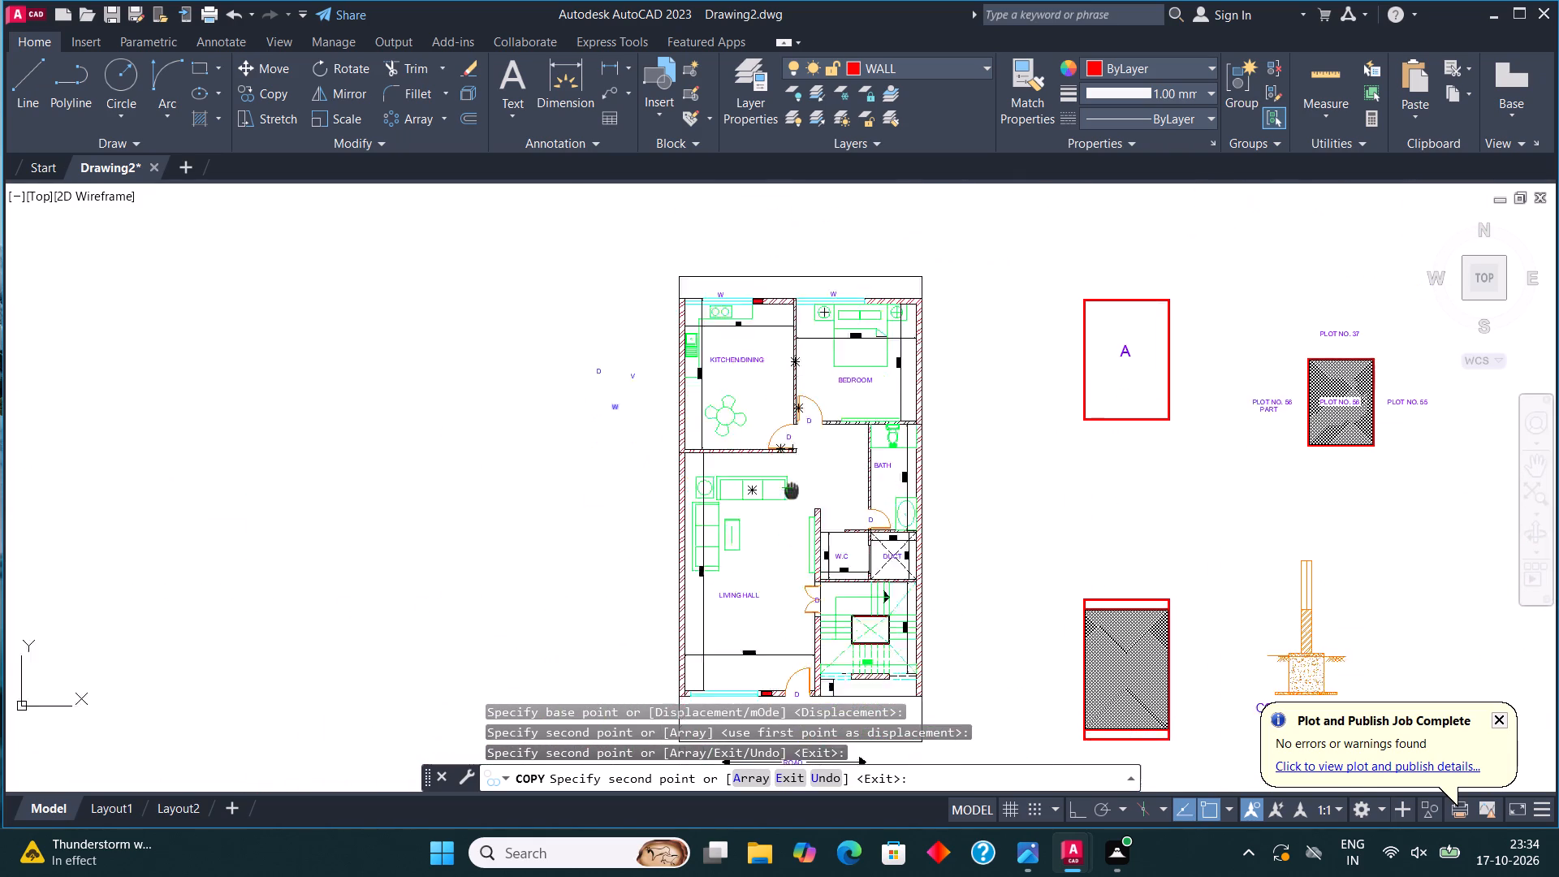
pyautogui.moveTo(792, 477); pyautogui.dragTo(792, 325, button='middle')
pyautogui.scroll(5, 729, 538)
pyautogui.click(694, 525)
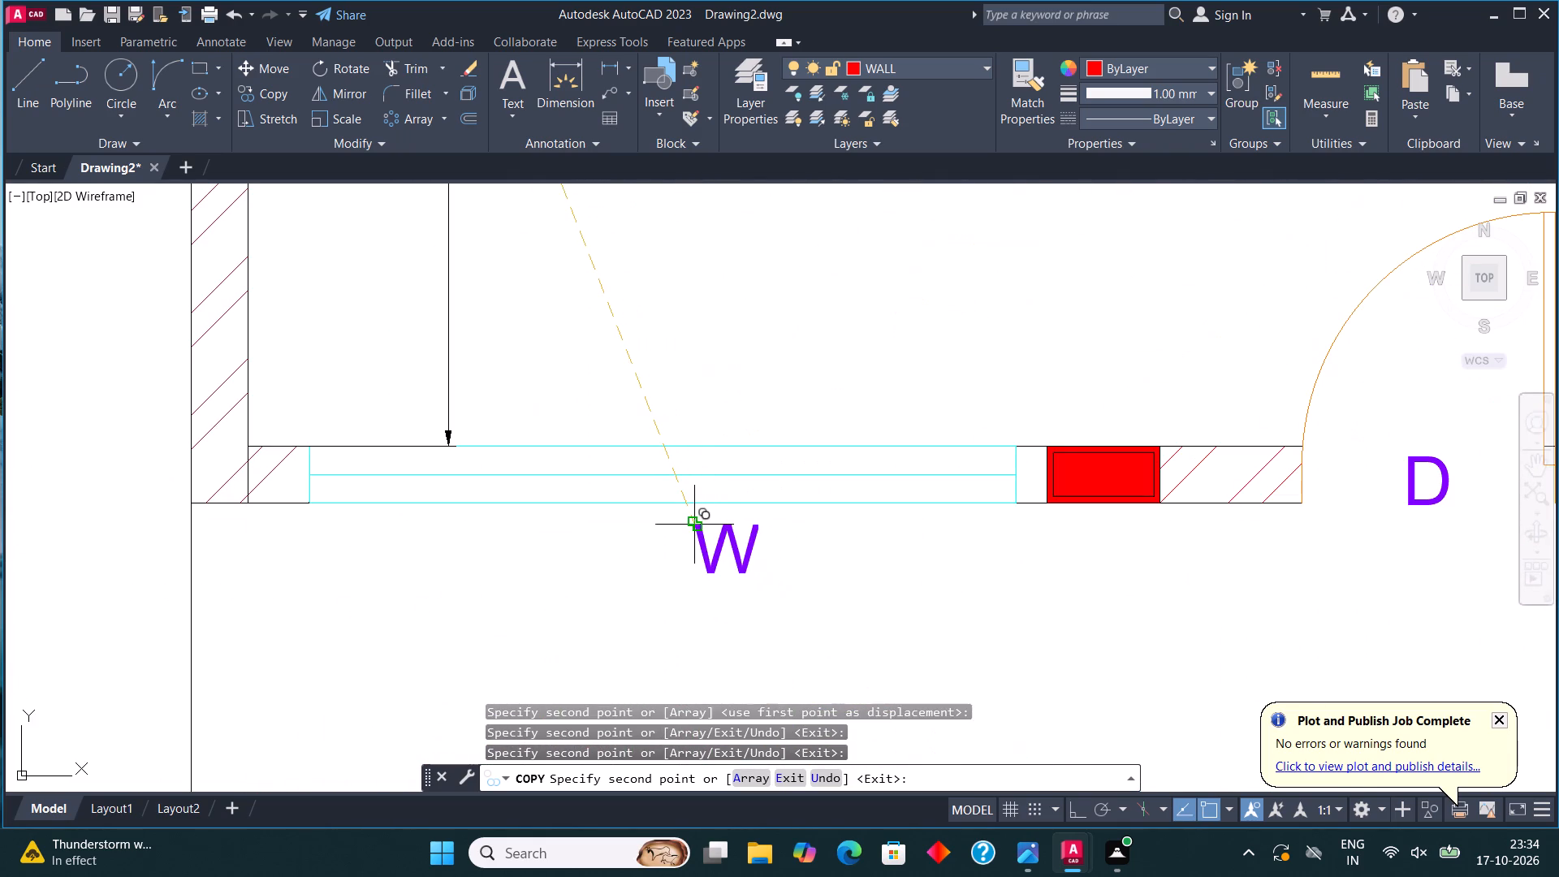
pyautogui.press('Escape')
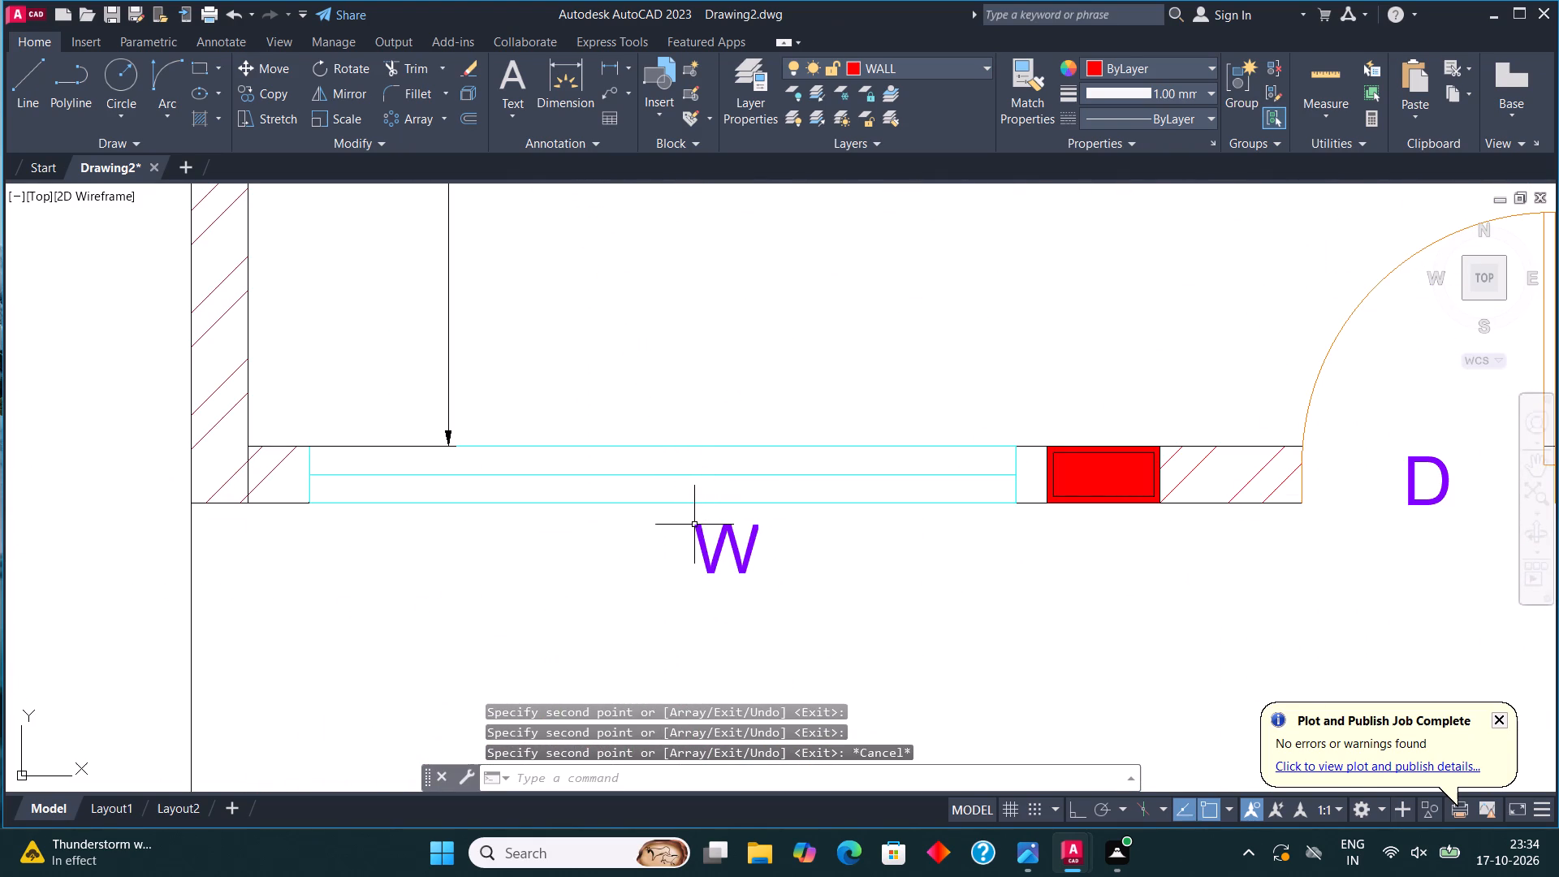
# Delete the spare D, V and W labels standing outside the ground floor plan.
pyautogui.scroll(-4, 696, 536)
pyautogui.scroll(-2, 832, 451)
pyautogui.moveTo(838, 455); pyautogui.dragTo(860, 473, button='middle')
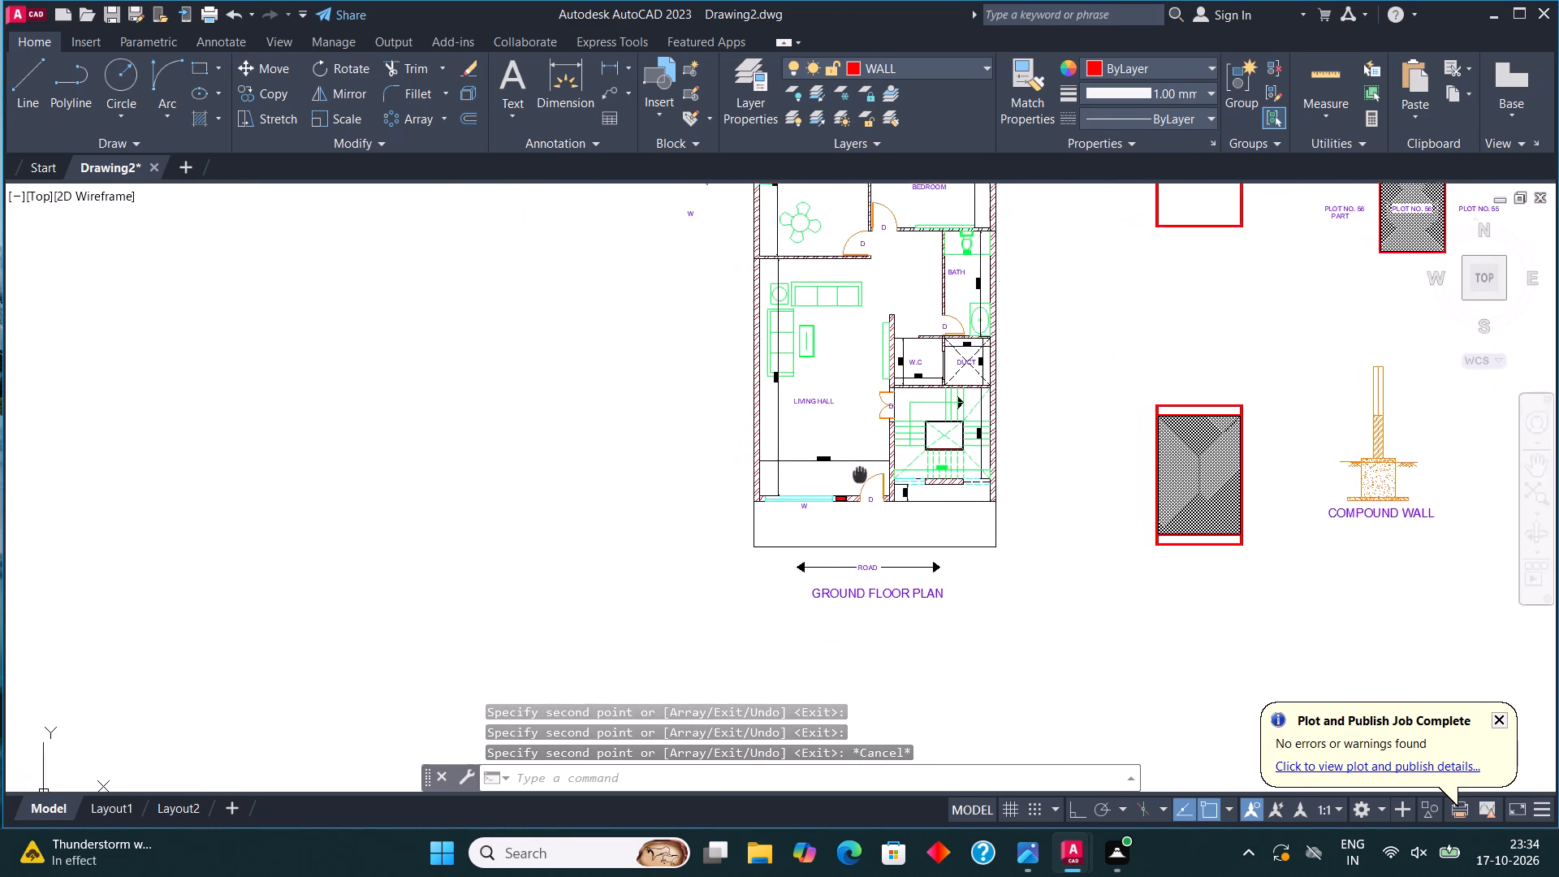
pyautogui.moveTo(860, 473); pyautogui.dragTo(876, 603, button='middle')
pyautogui.scroll(3, 1007, 389)
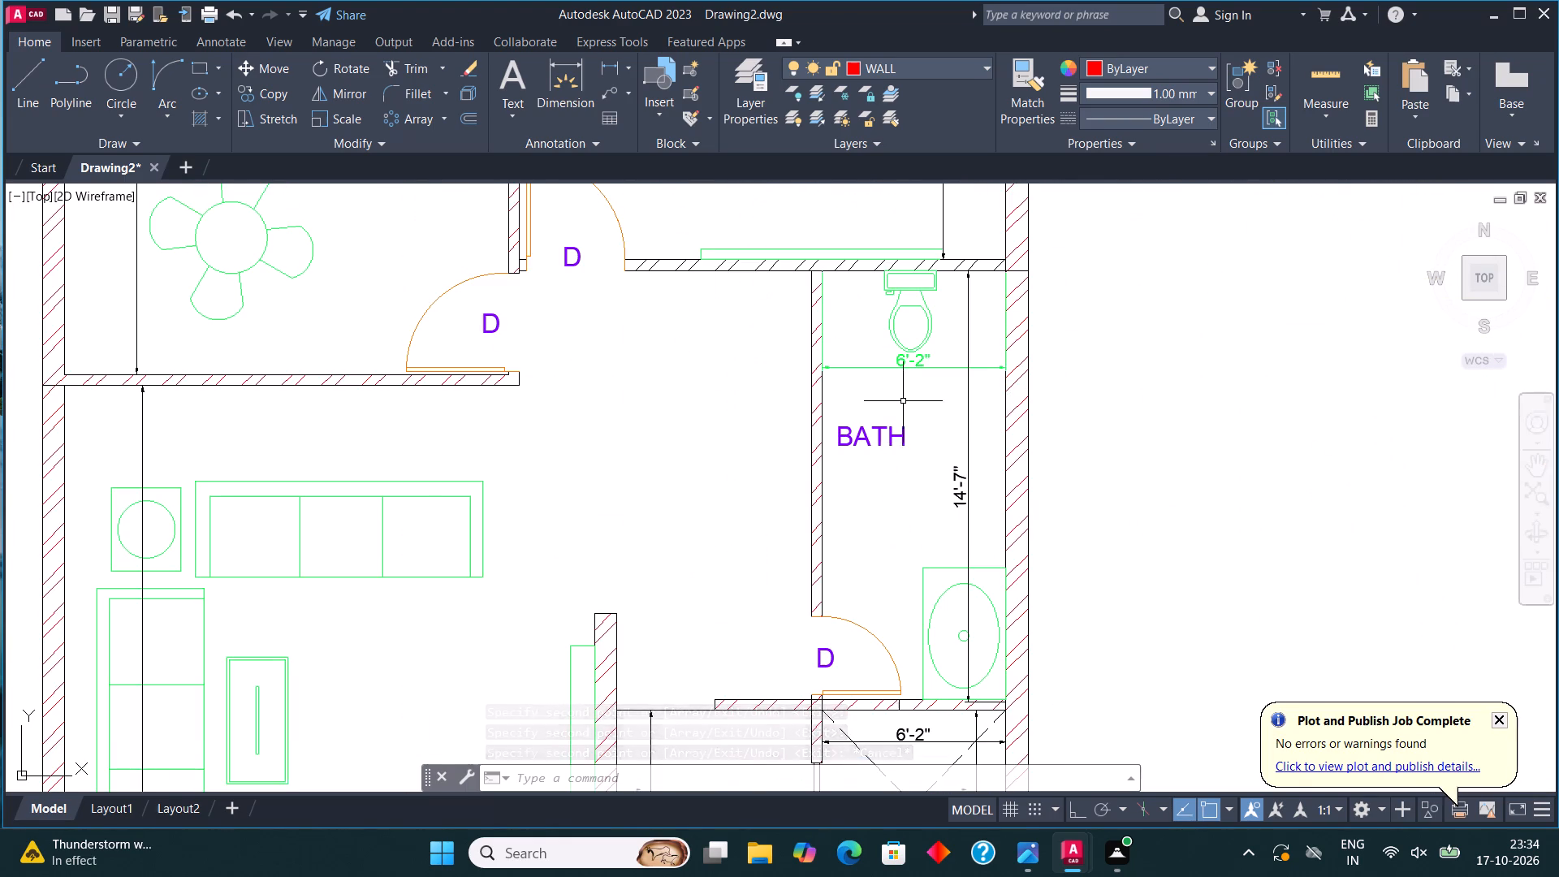
pyautogui.scroll(-2, 903, 401)
pyautogui.scroll(-1, 818, 406)
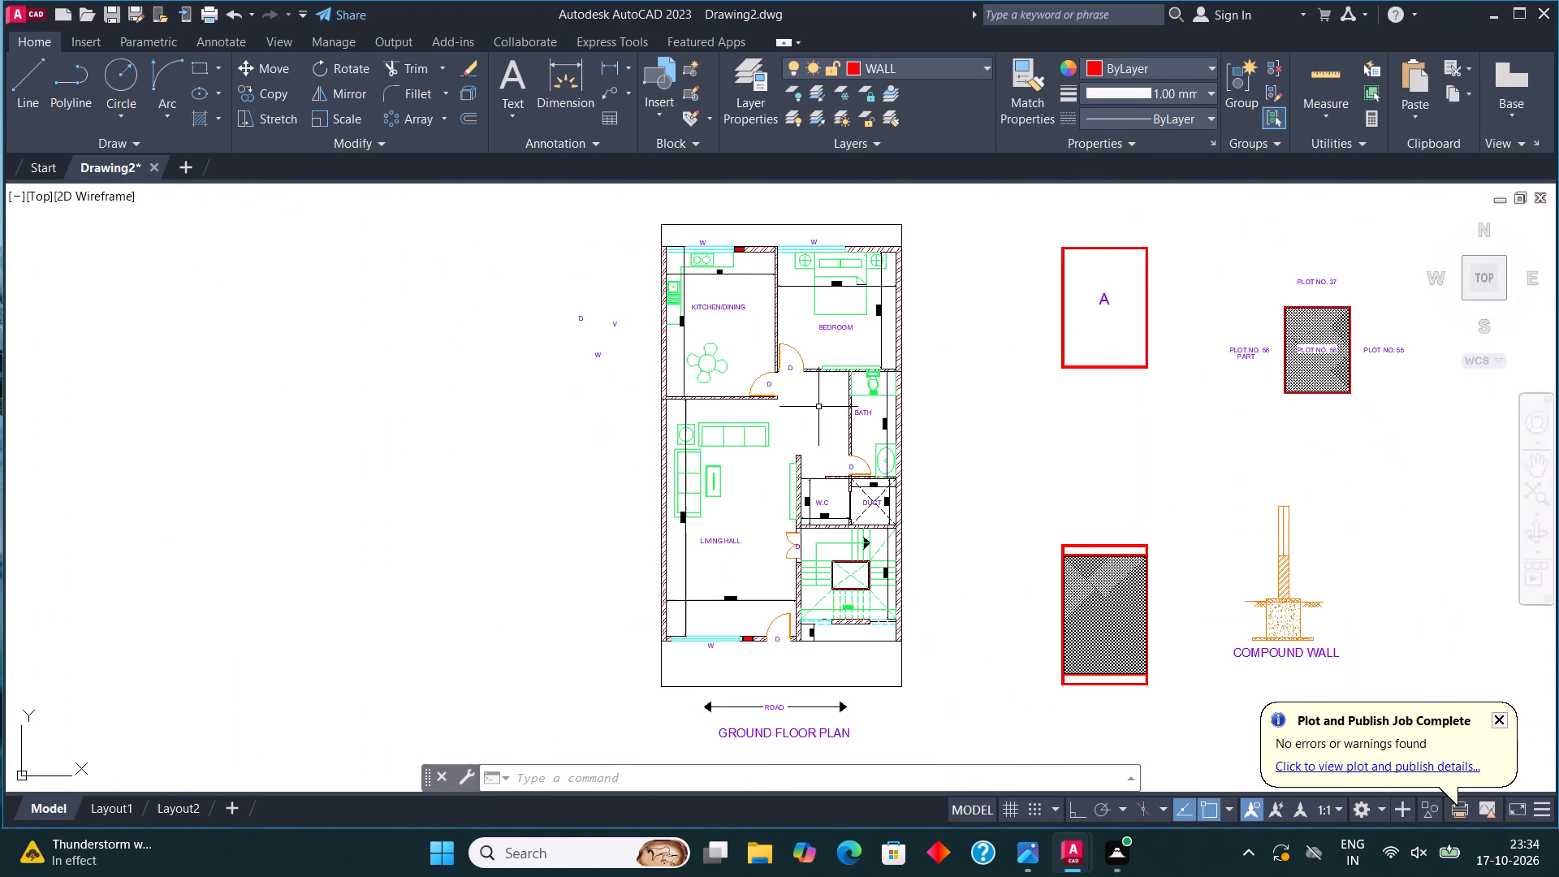
pyautogui.moveTo(749, 397); pyautogui.dragTo(805, 793, button='middle')
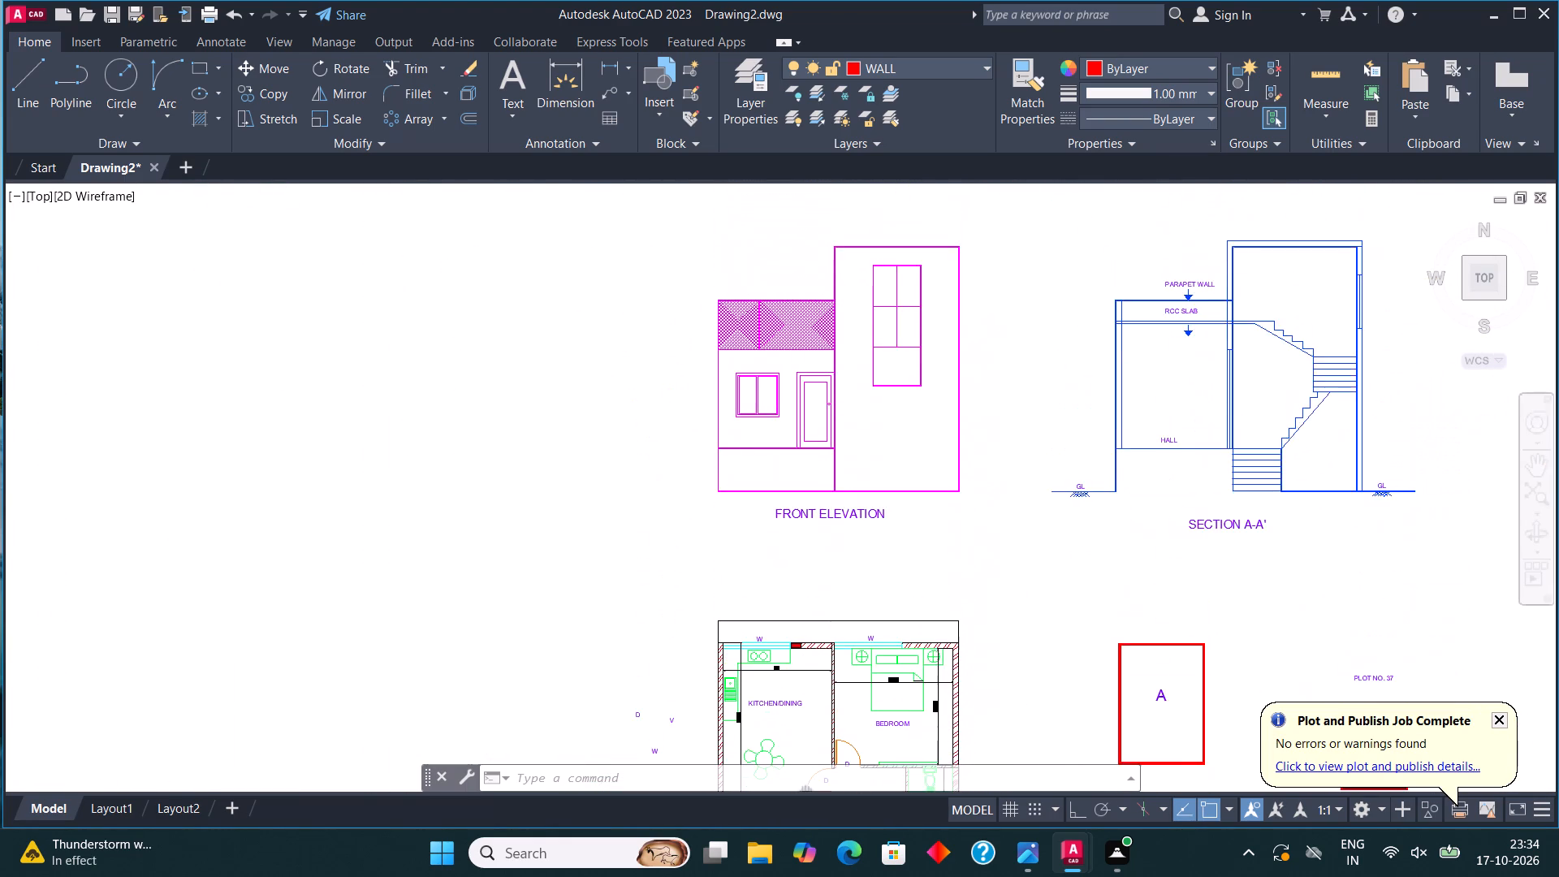
pyautogui.moveTo(805, 793); pyautogui.dragTo(803, 712, button='middle')
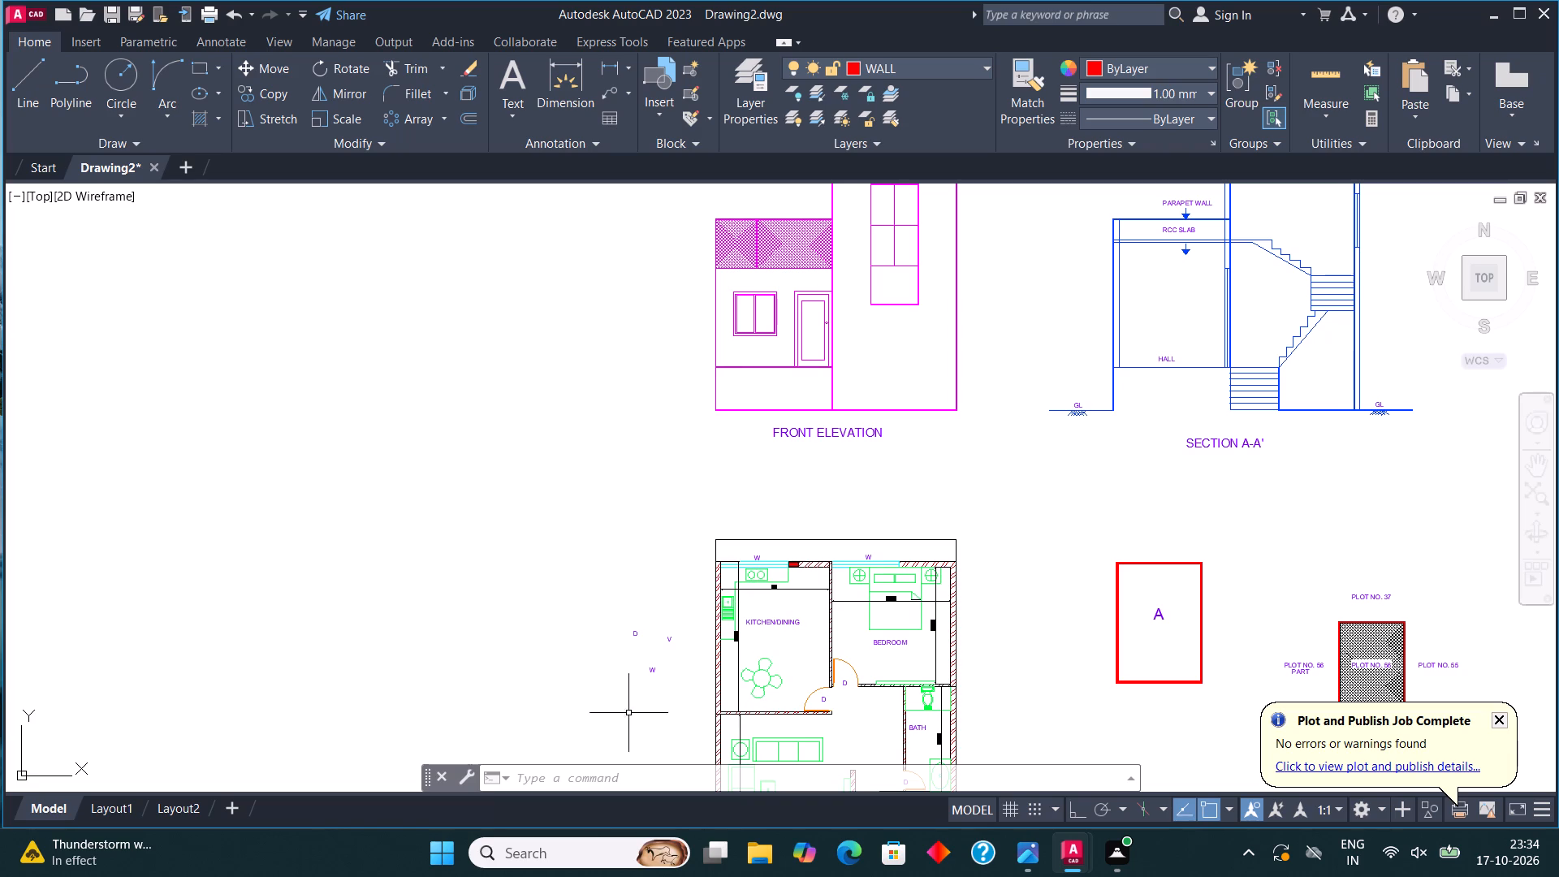
pyautogui.moveTo(675, 693); pyautogui.dragTo(669, 686)
pyautogui.click(595, 598)
pyautogui.press('Delete')
# Review the whole drawing sheet, especially the front elevation and section A-A', for missing annotations.
pyautogui.scroll(-1, 536, 644)
pyautogui.moveTo(620, 595); pyautogui.dragTo(594, 549, button='middle')
pyautogui.scroll(-1, 594, 547)
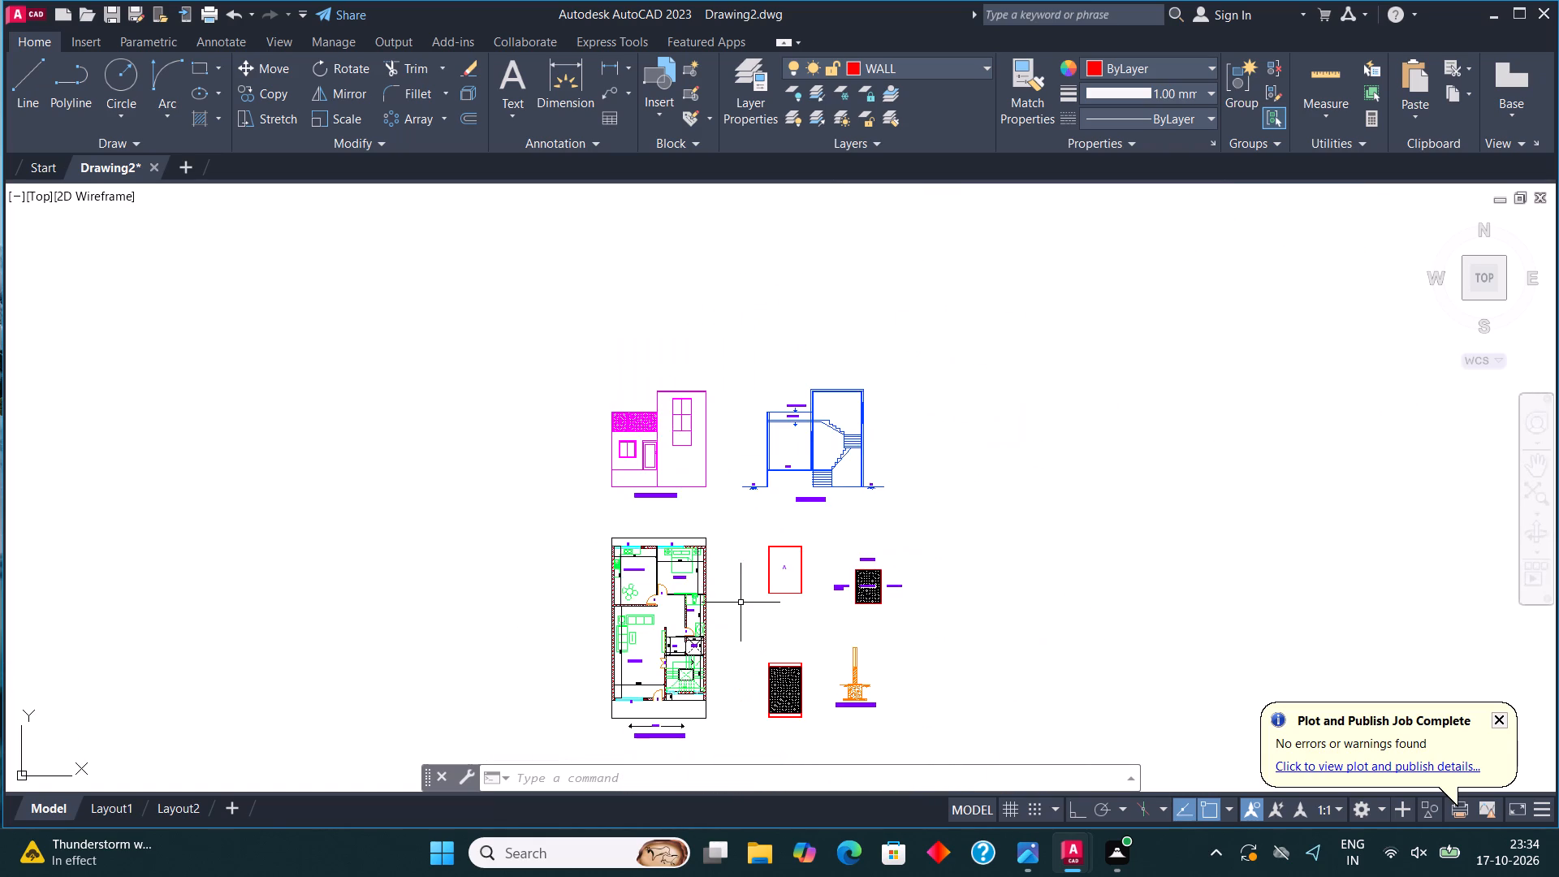
pyautogui.moveTo(741, 604); pyautogui.dragTo(721, 508, button='middle')
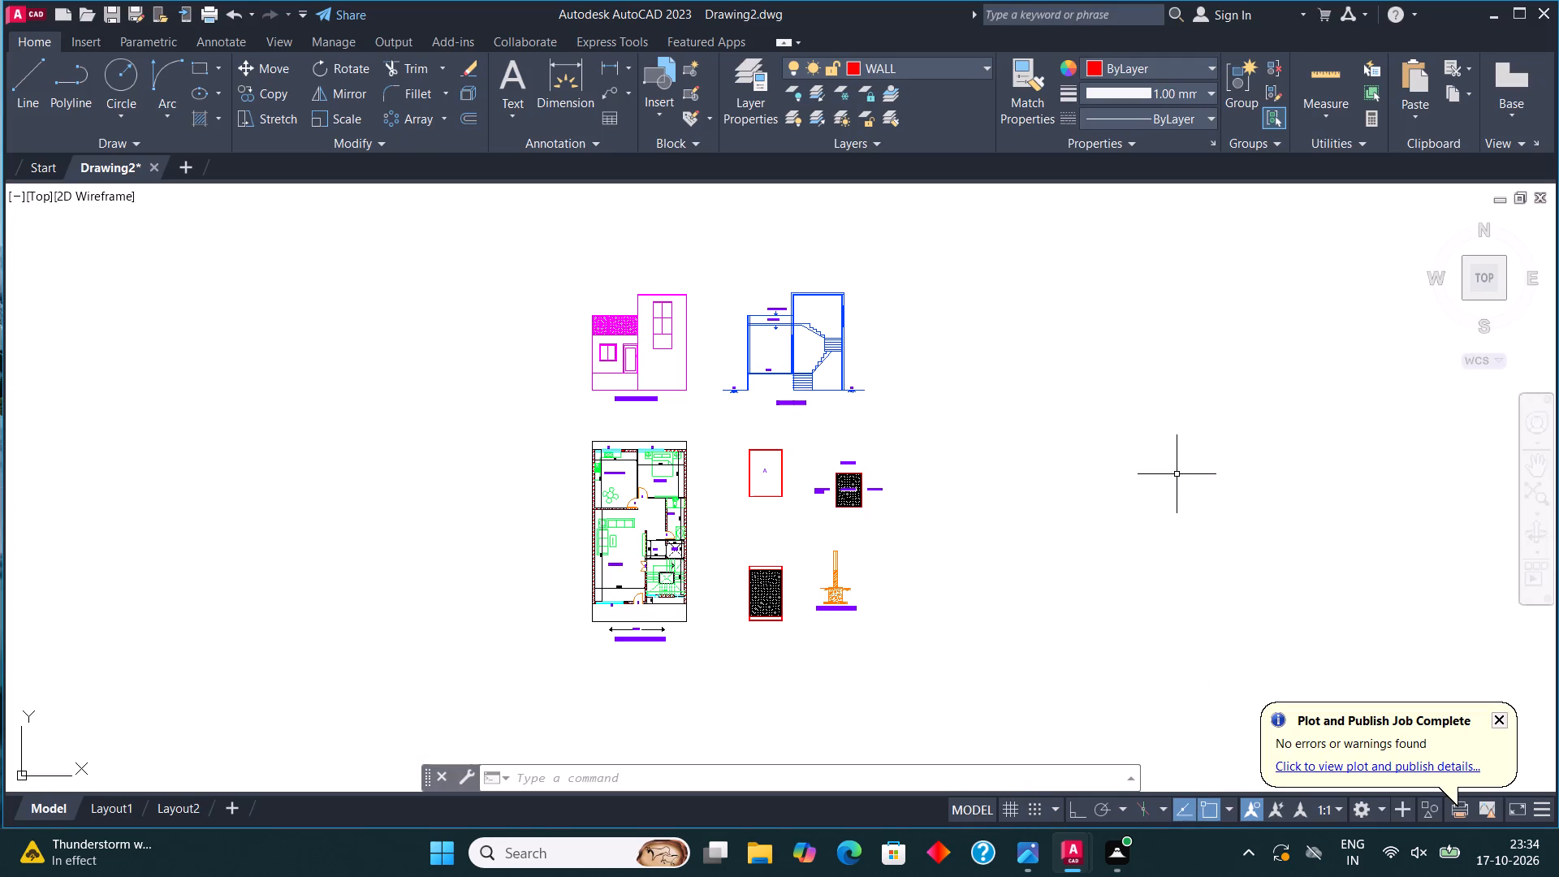
pyautogui.scroll(3, 602, 314)
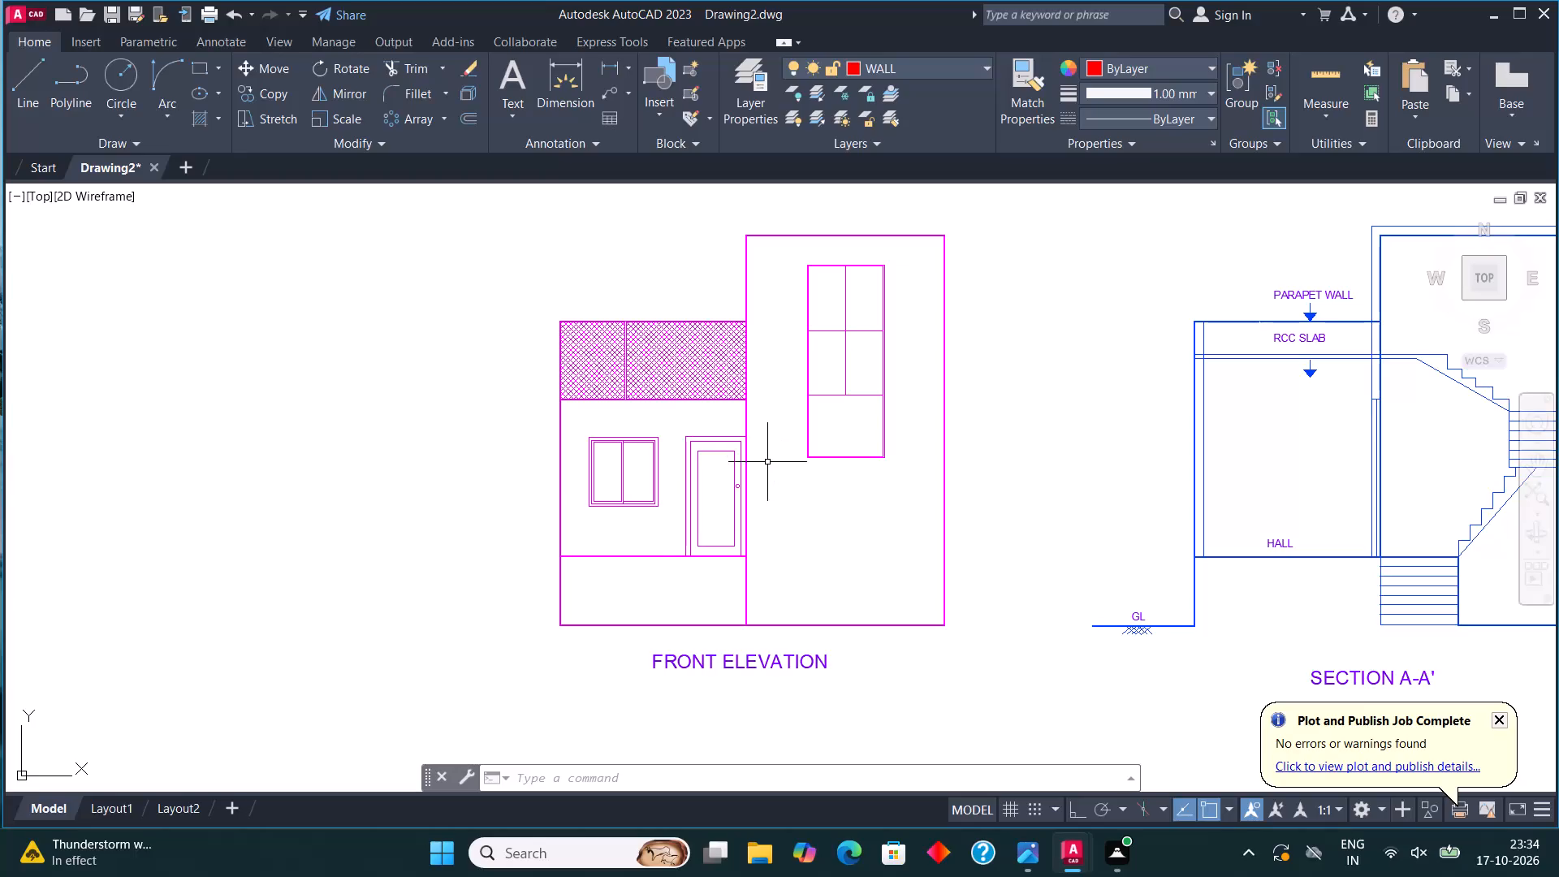
pyautogui.moveTo(914, 564); pyautogui.dragTo(844, 551, button='middle')
pyautogui.scroll(-2, 646, 594)
pyautogui.scroll(2, 926, 564)
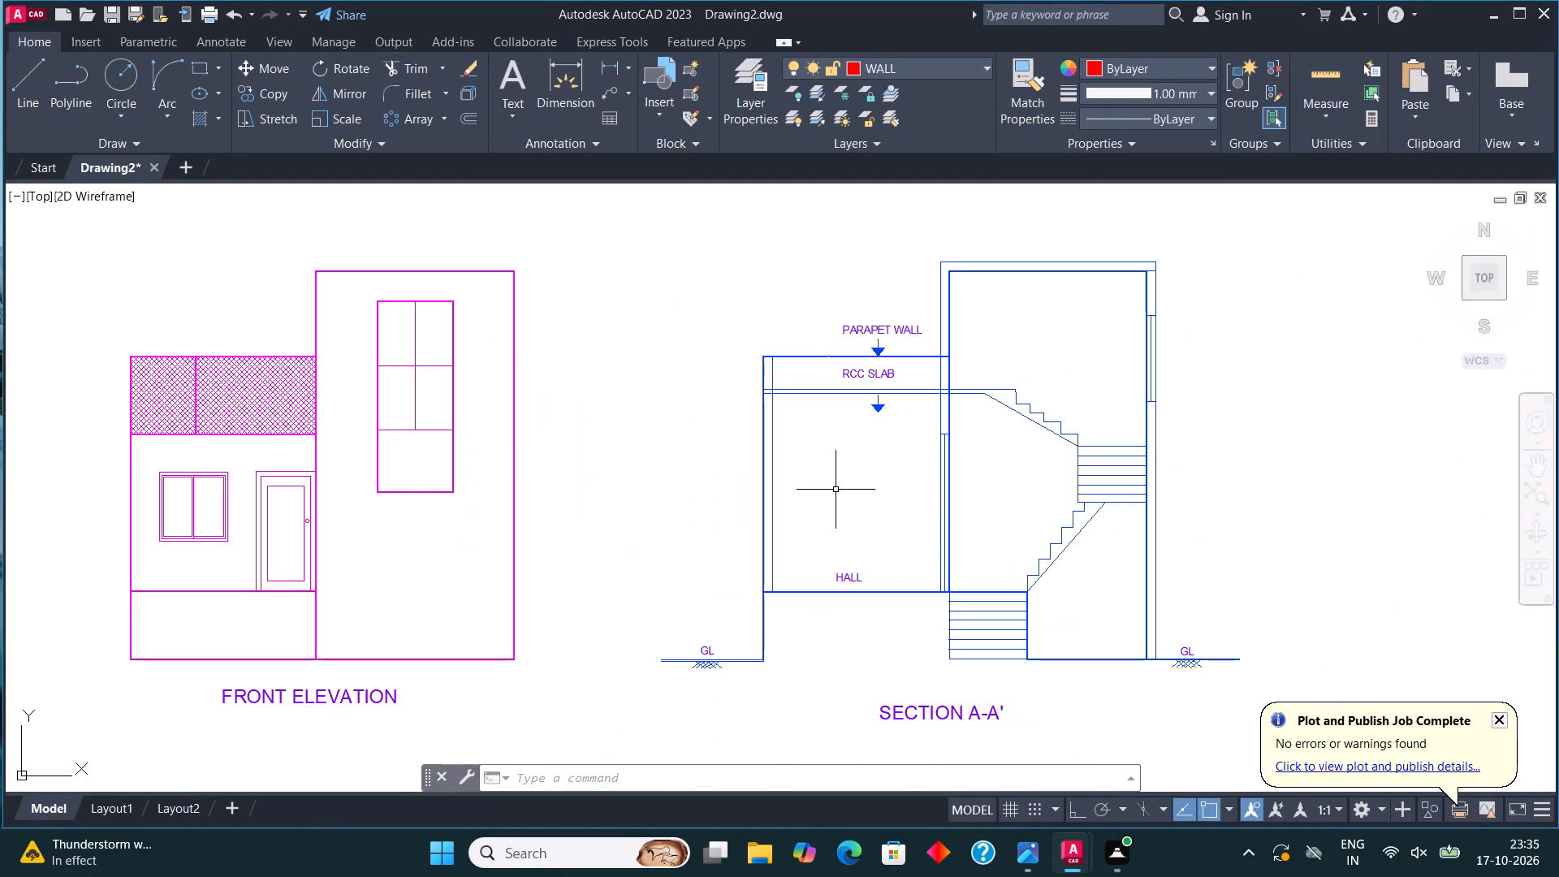
pyautogui.scroll(-1, 836, 490)
pyautogui.moveTo(400, 435); pyautogui.dragTo(583, 462, button='middle')
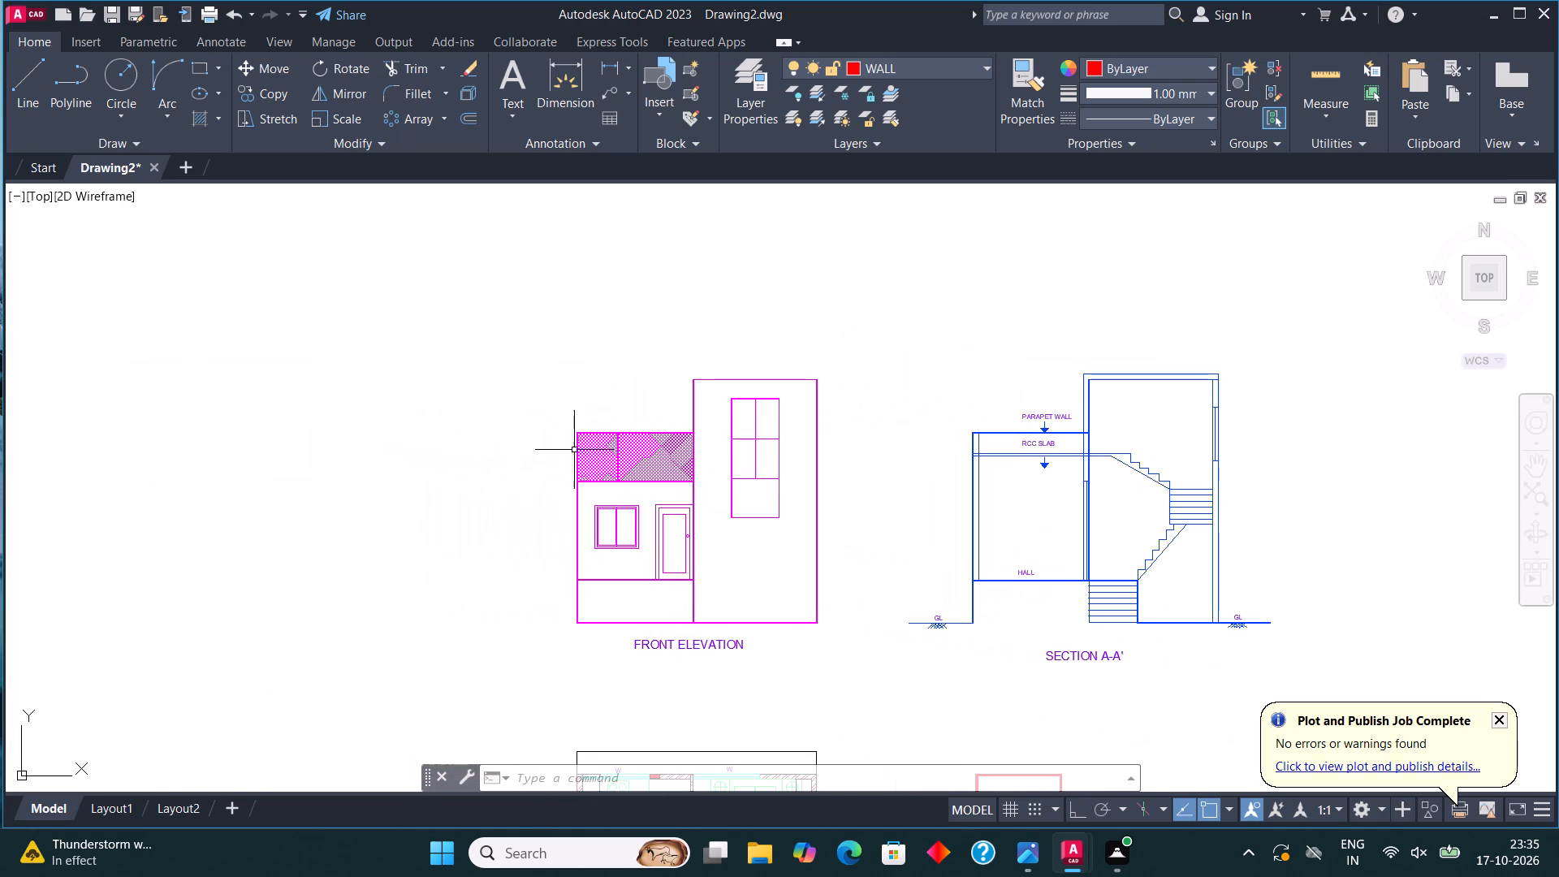
# Make TEXT the current layer and dimension the plinth height at the front elevation's outer edge beside the window.
pyautogui.click(903, 57)
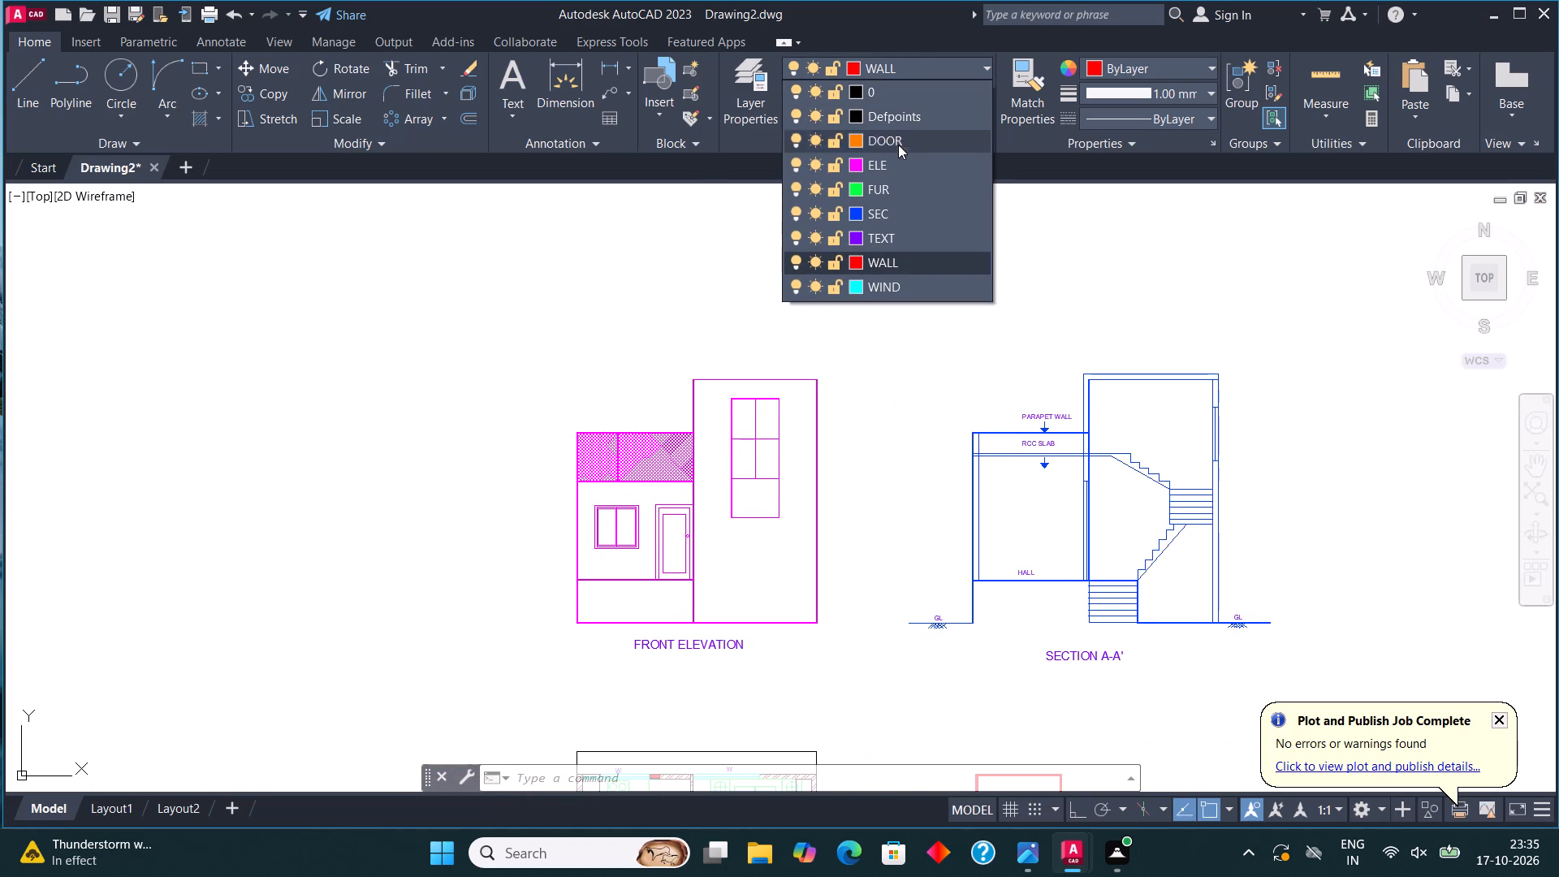
pyautogui.click(892, 237)
pyautogui.click(560, 71)
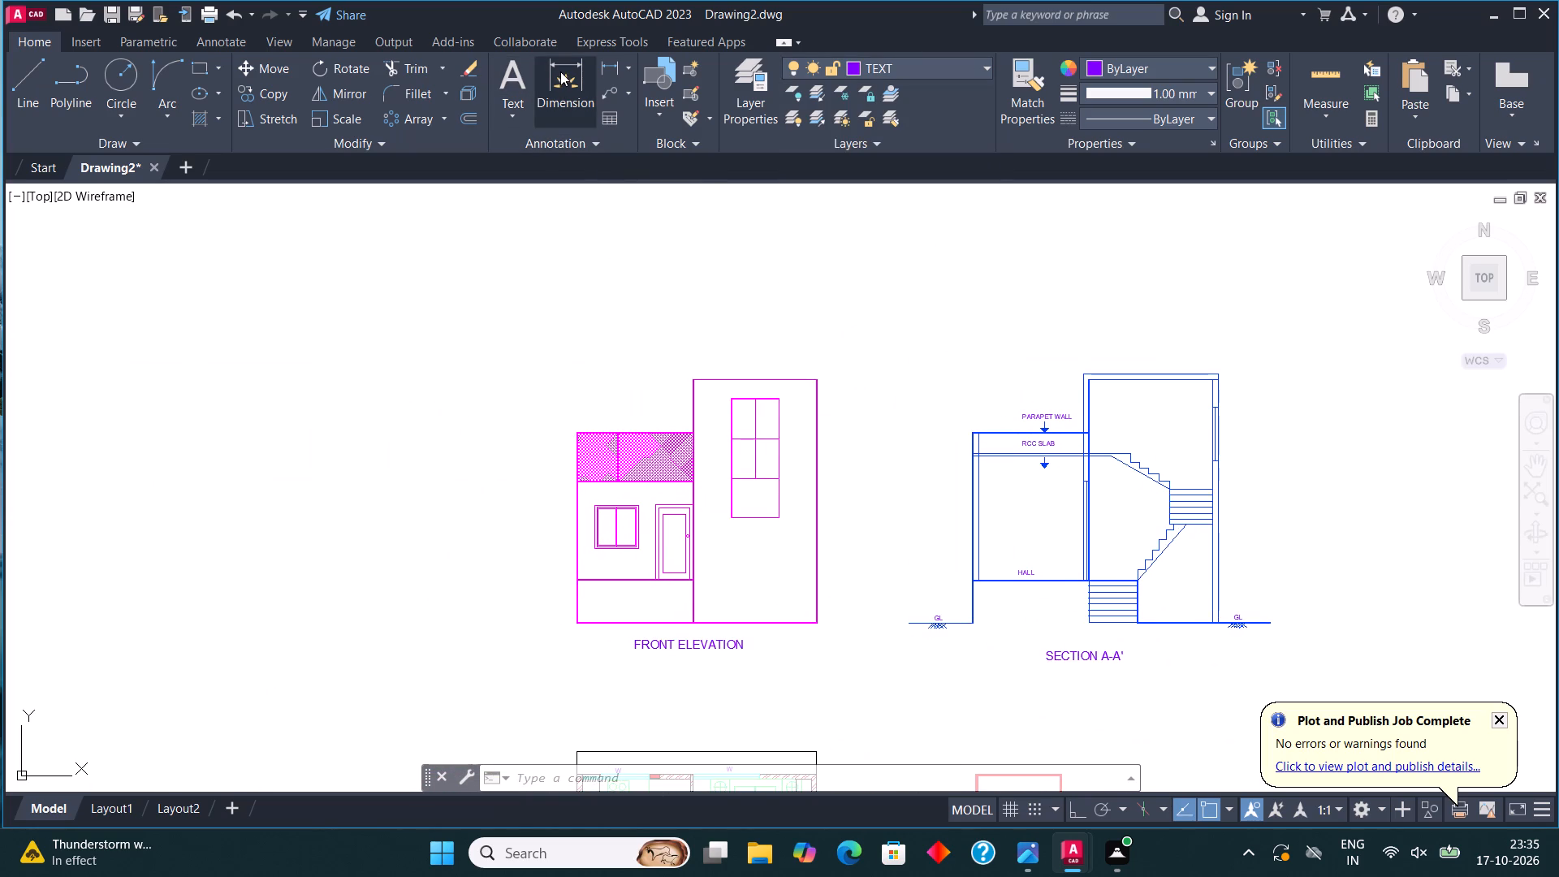
pyautogui.scroll(4, 558, 616)
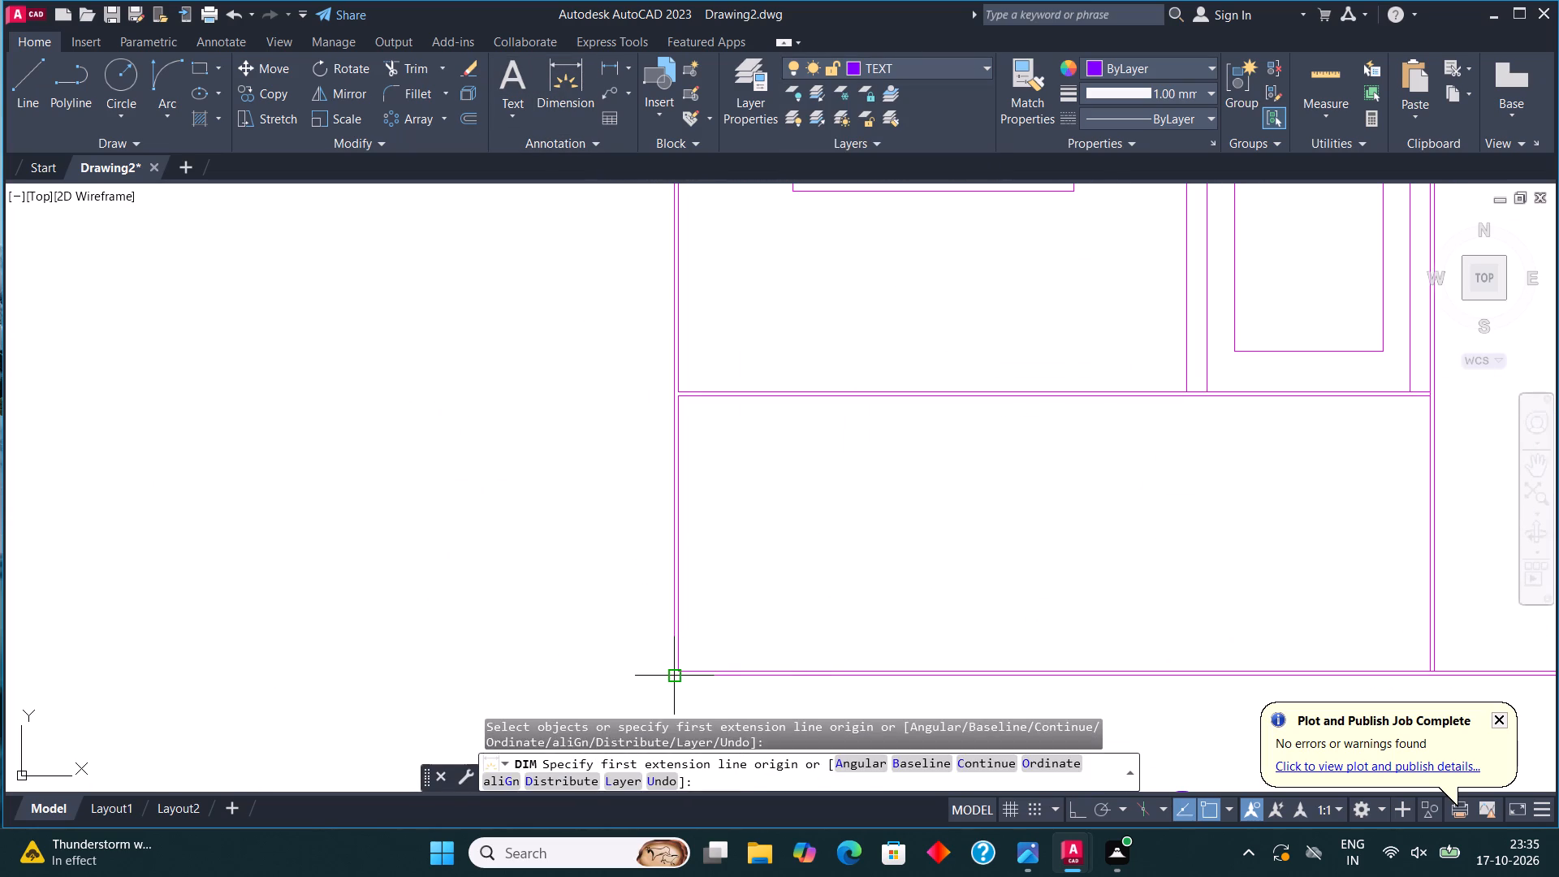
pyautogui.click(668, 681)
pyautogui.click(676, 395)
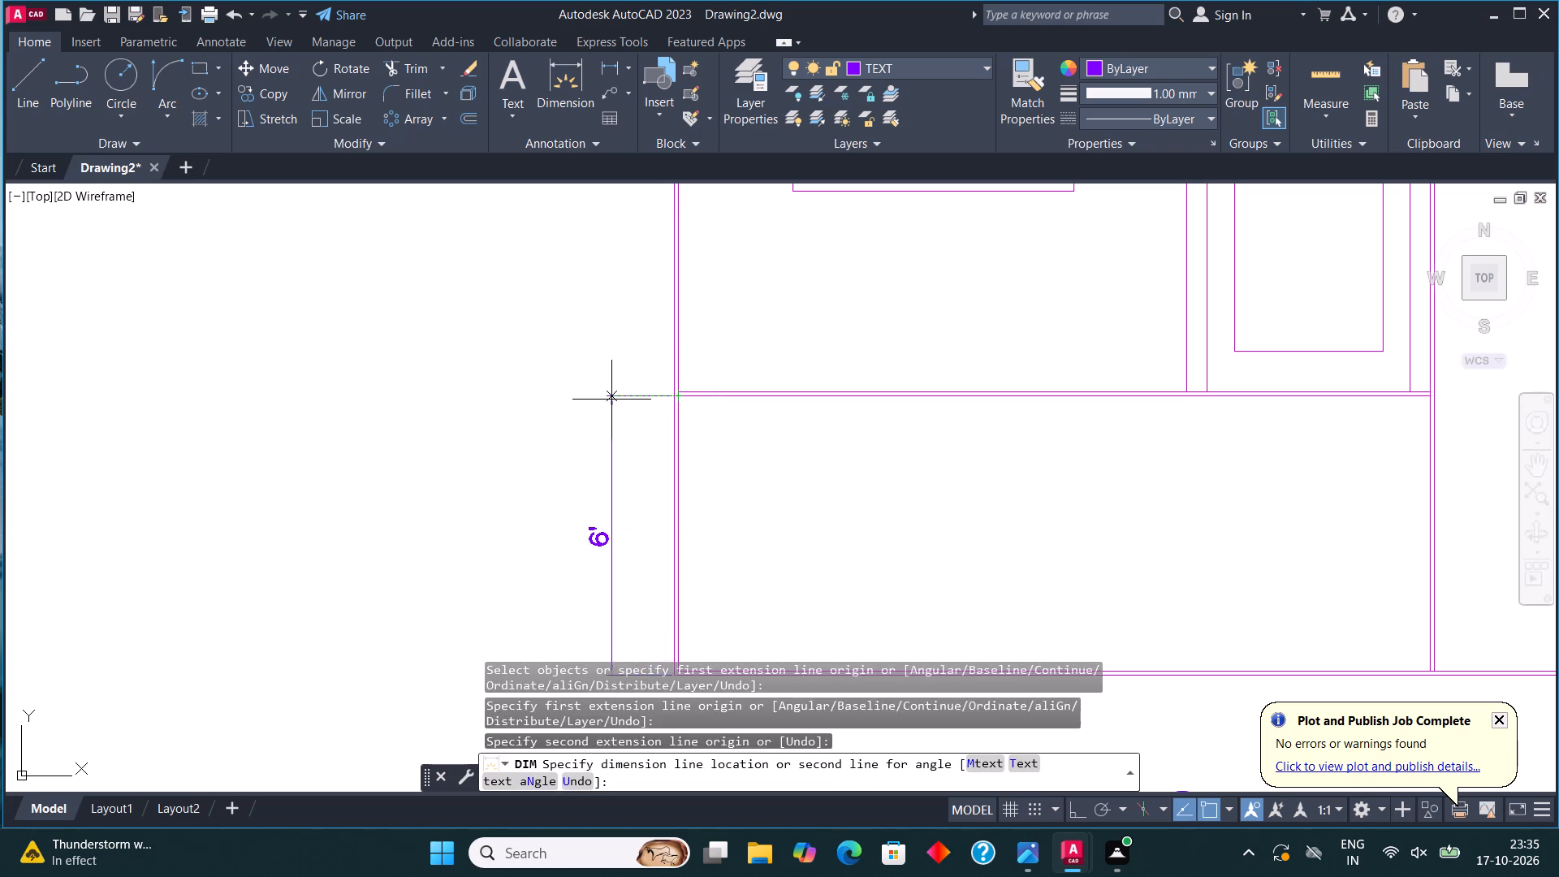
pyautogui.click(607, 400)
# Dimension the front elevation's wall height above the plinth and the height of the hatched parapet band, along the same outer edge.
pyautogui.click(668, 395)
pyautogui.moveTo(646, 362); pyautogui.dragTo(668, 611, button='middle')
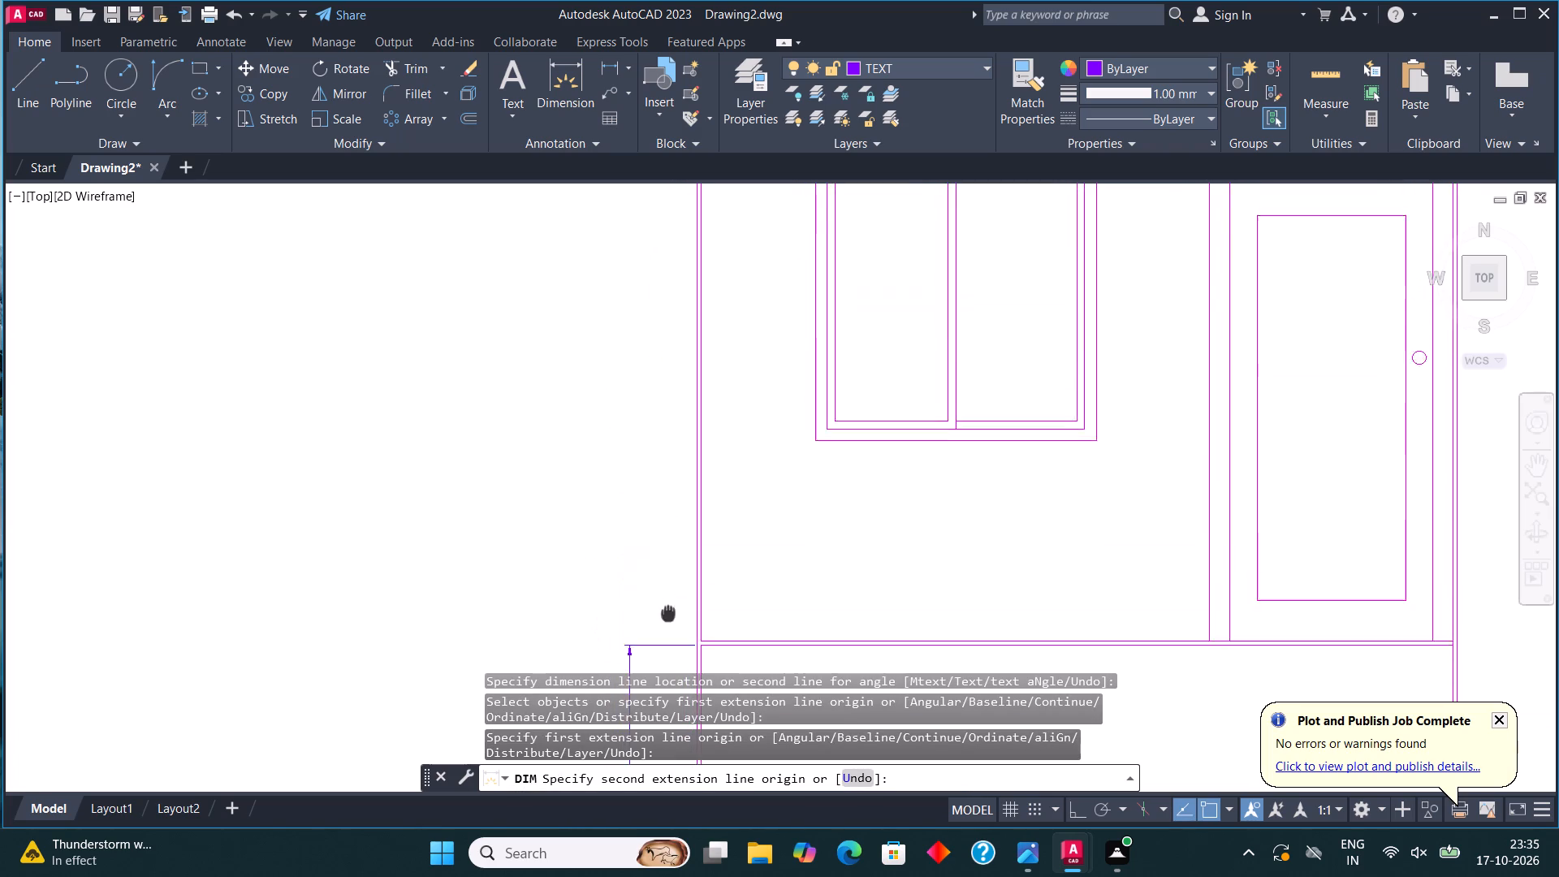
pyautogui.moveTo(668, 611); pyautogui.dragTo(670, 688, button='middle')
pyautogui.moveTo(708, 330); pyautogui.dragTo(713, 595, button='middle')
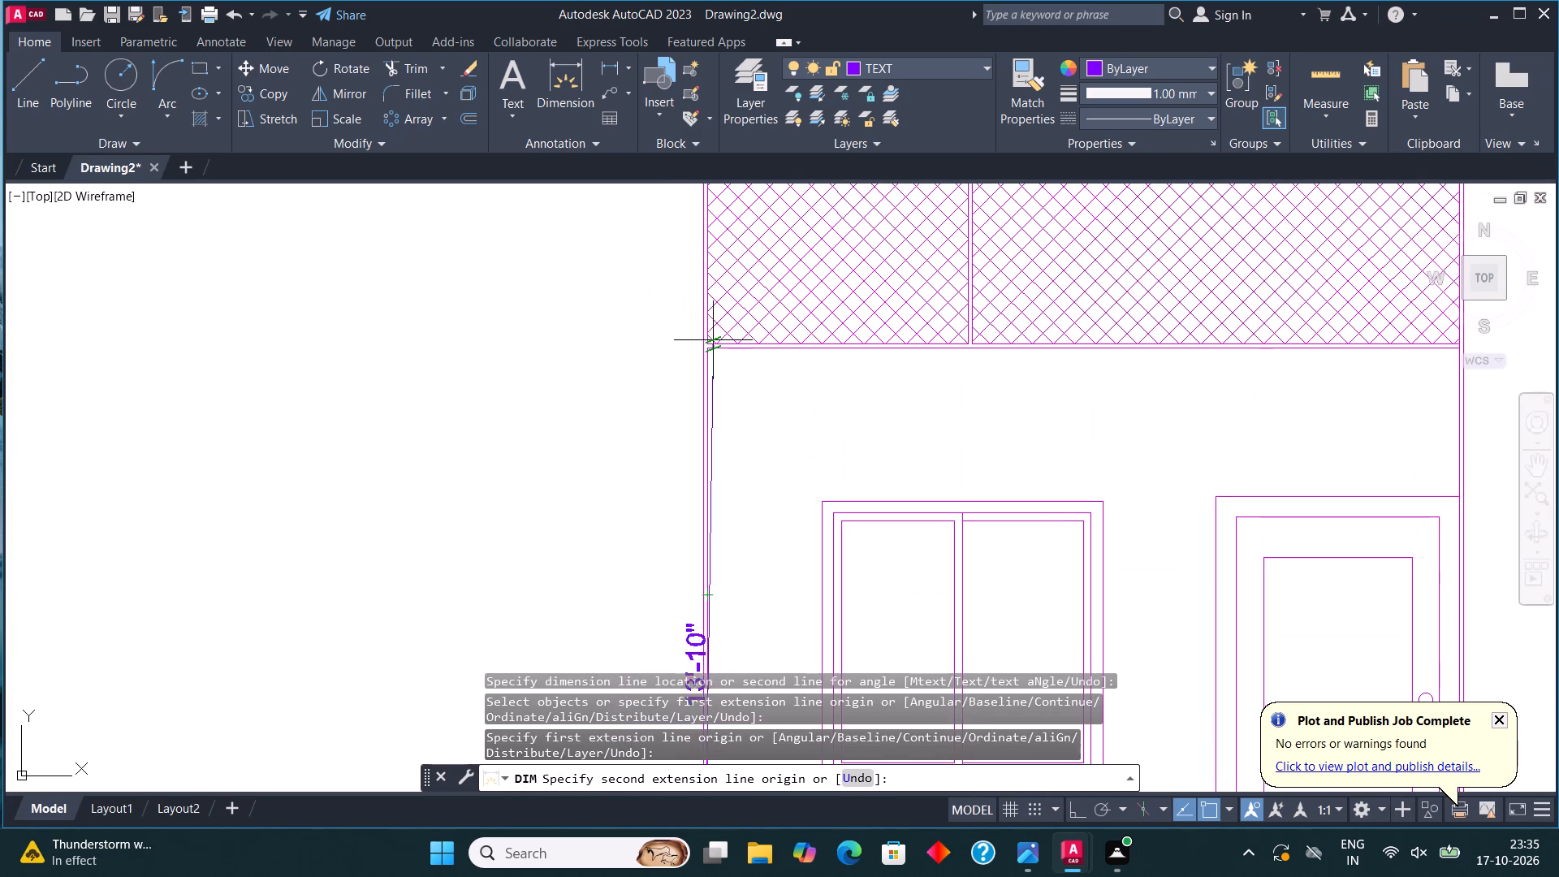
pyautogui.click(705, 344)
pyautogui.click(657, 350)
pyautogui.moveTo(728, 344); pyautogui.dragTo(734, 601, button='middle')
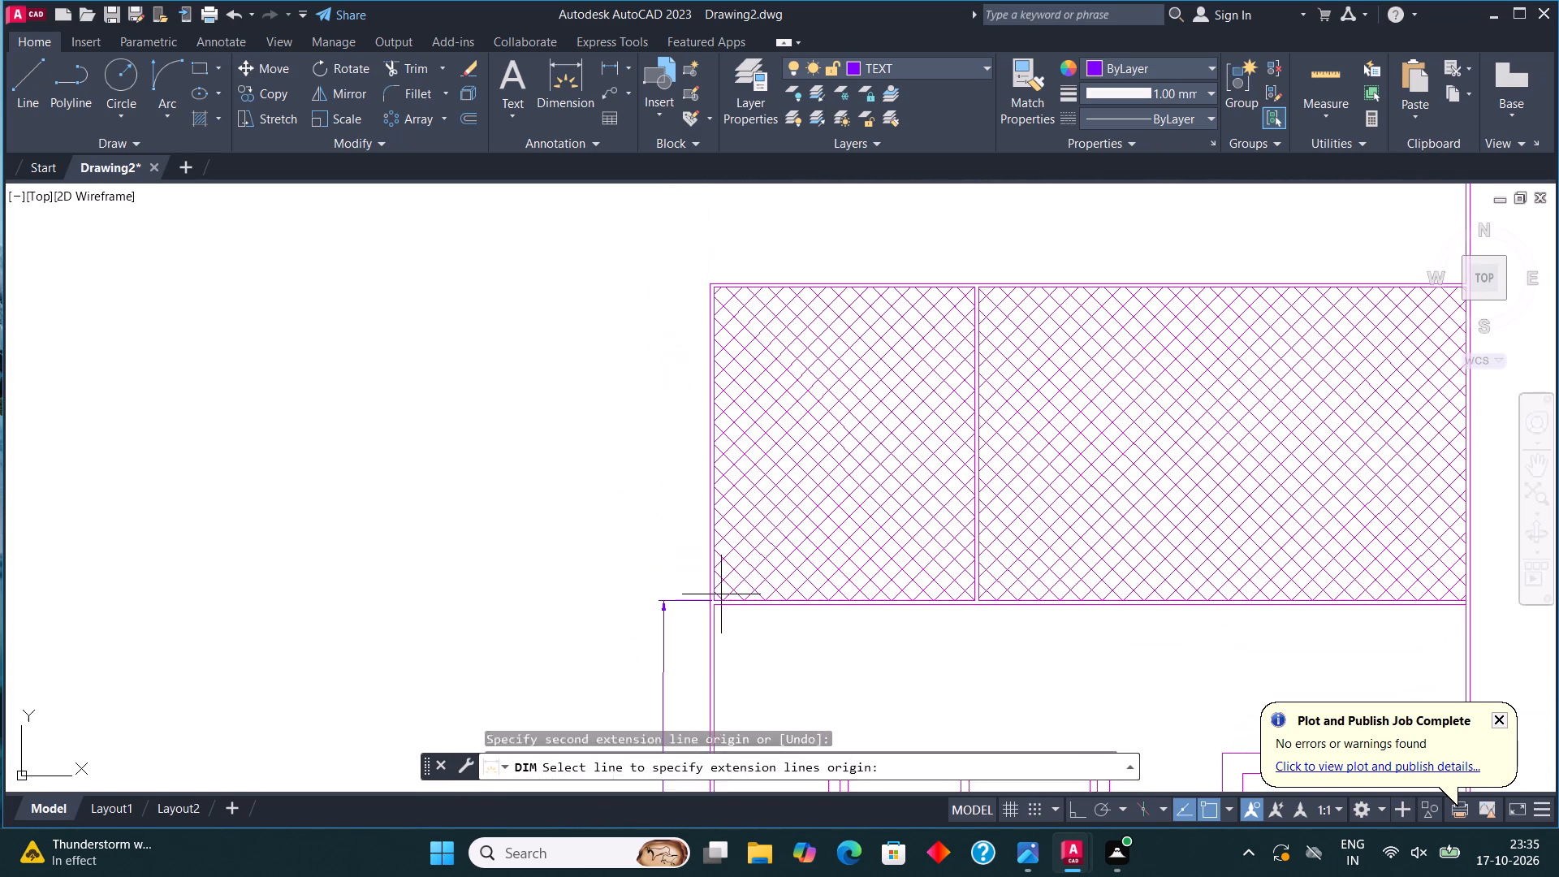
pyautogui.click(713, 597)
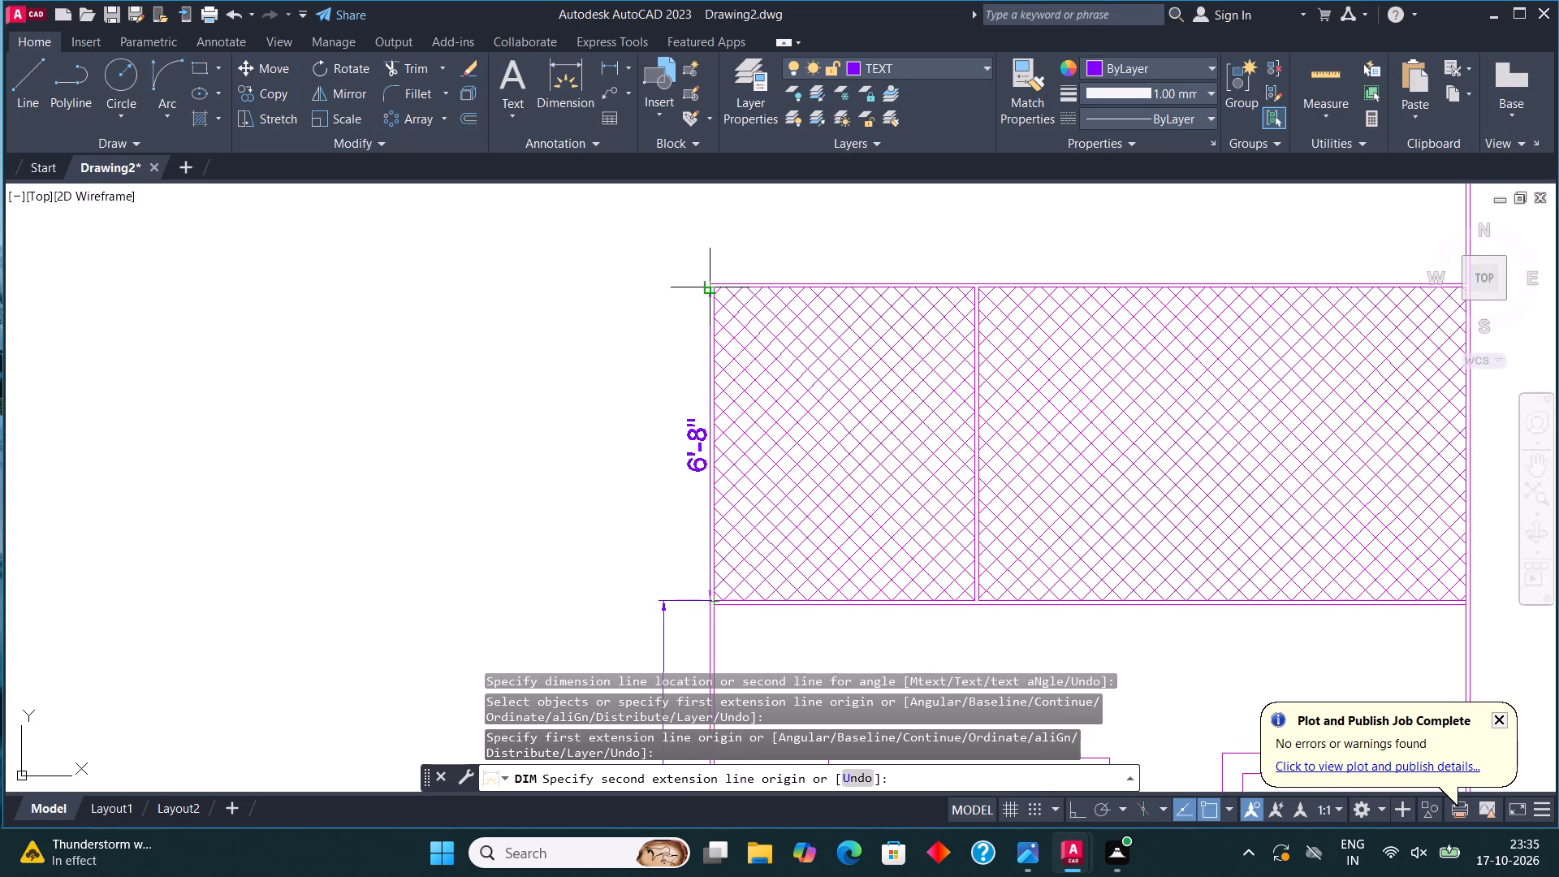
pyautogui.click(714, 289)
pyautogui.click(663, 302)
# Dimension the rise of the front elevation's taller block above the hatched parapet.
pyautogui.scroll(-2, 693, 455)
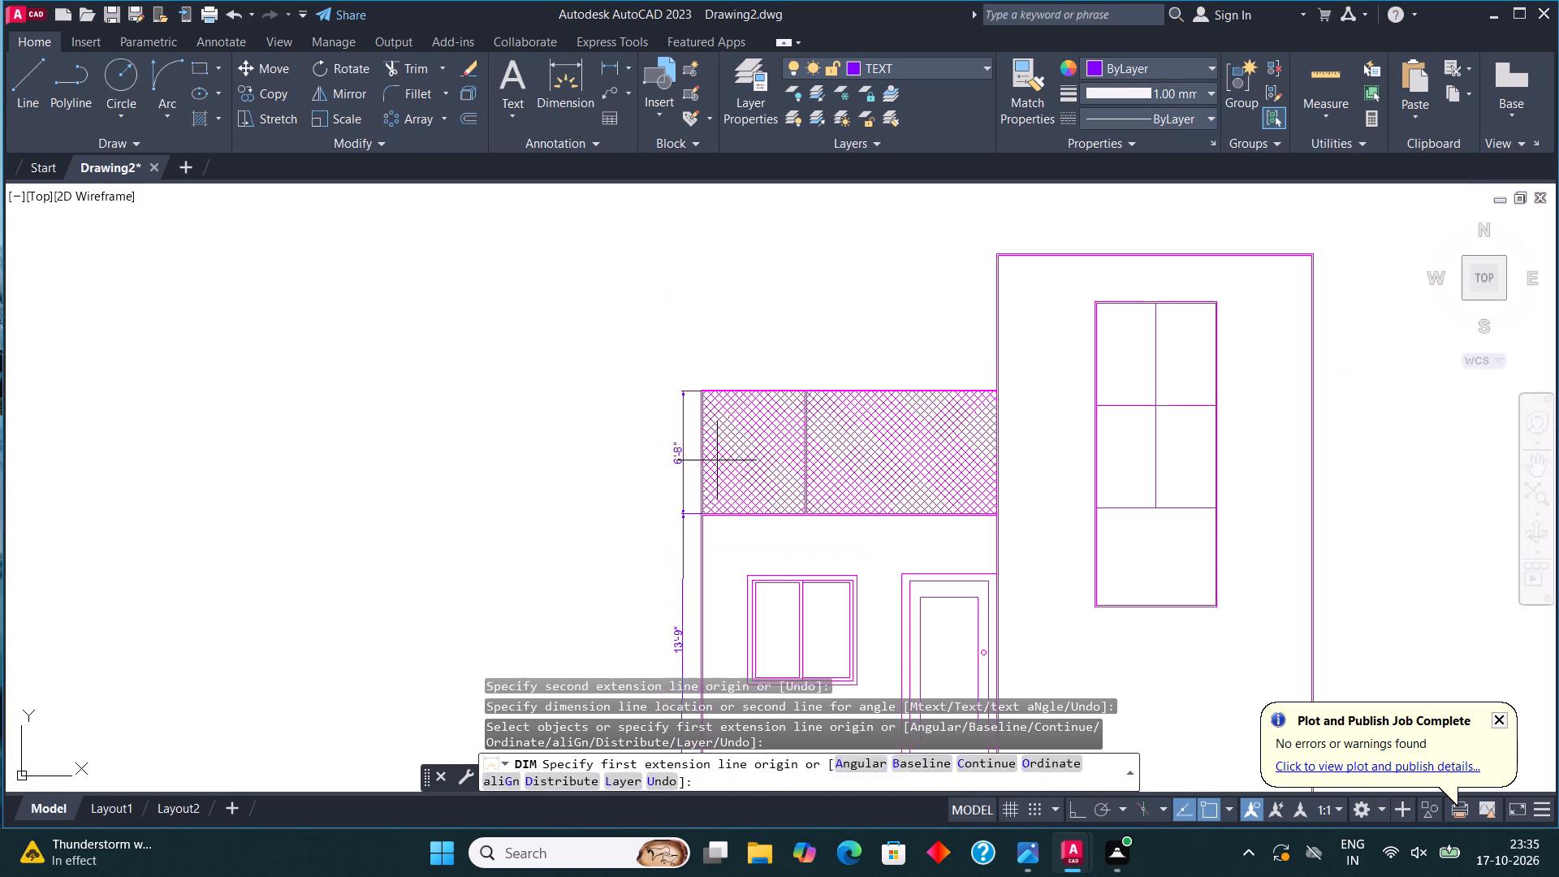
pyautogui.click(988, 390)
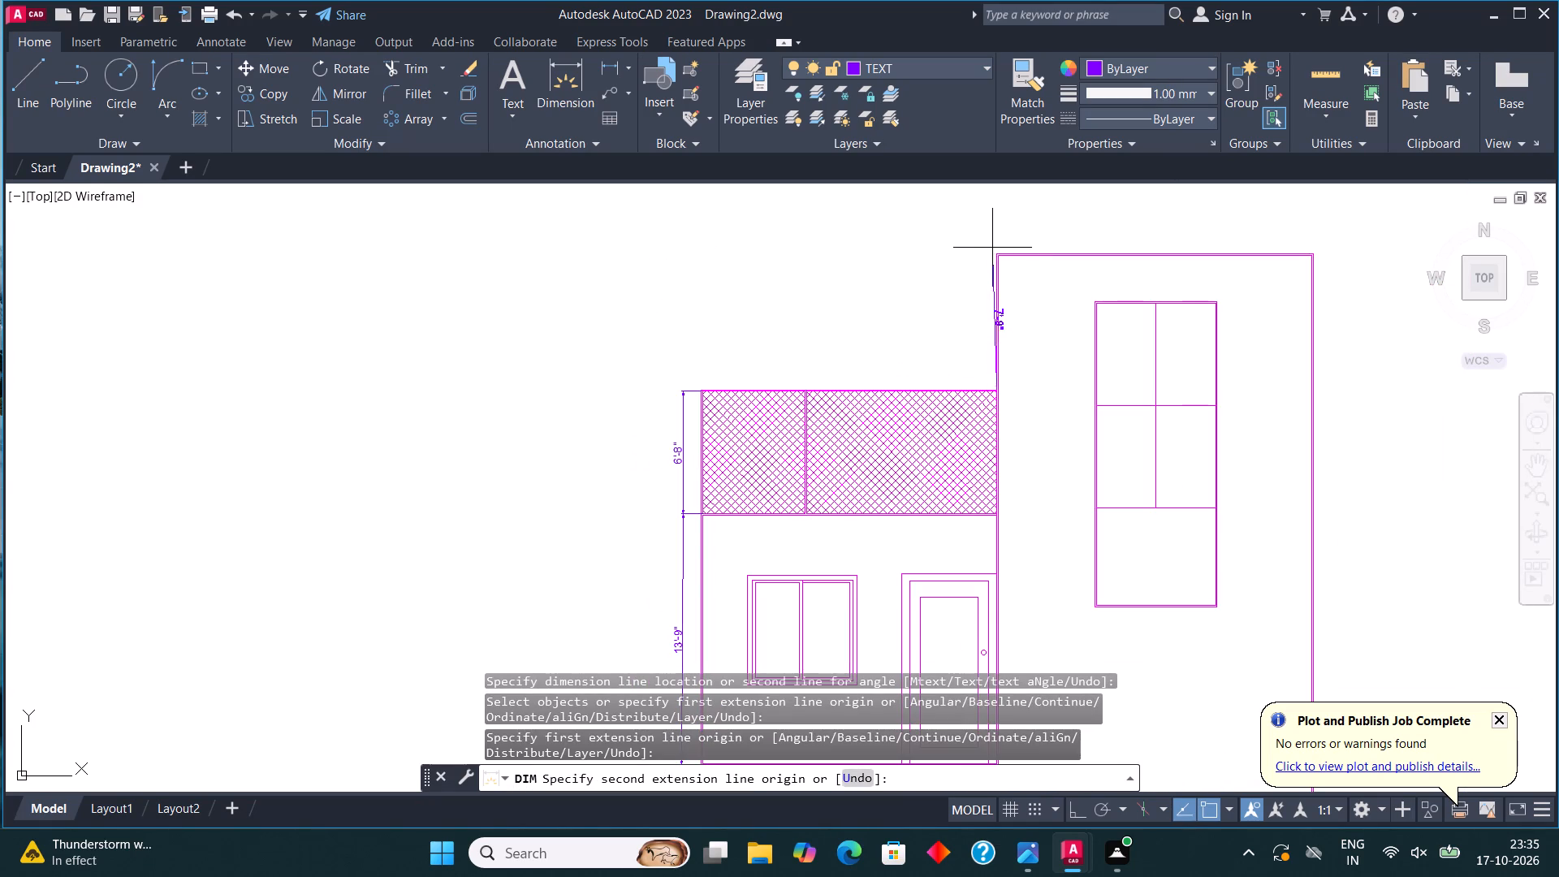
pyautogui.click(999, 254)
pyautogui.click(959, 255)
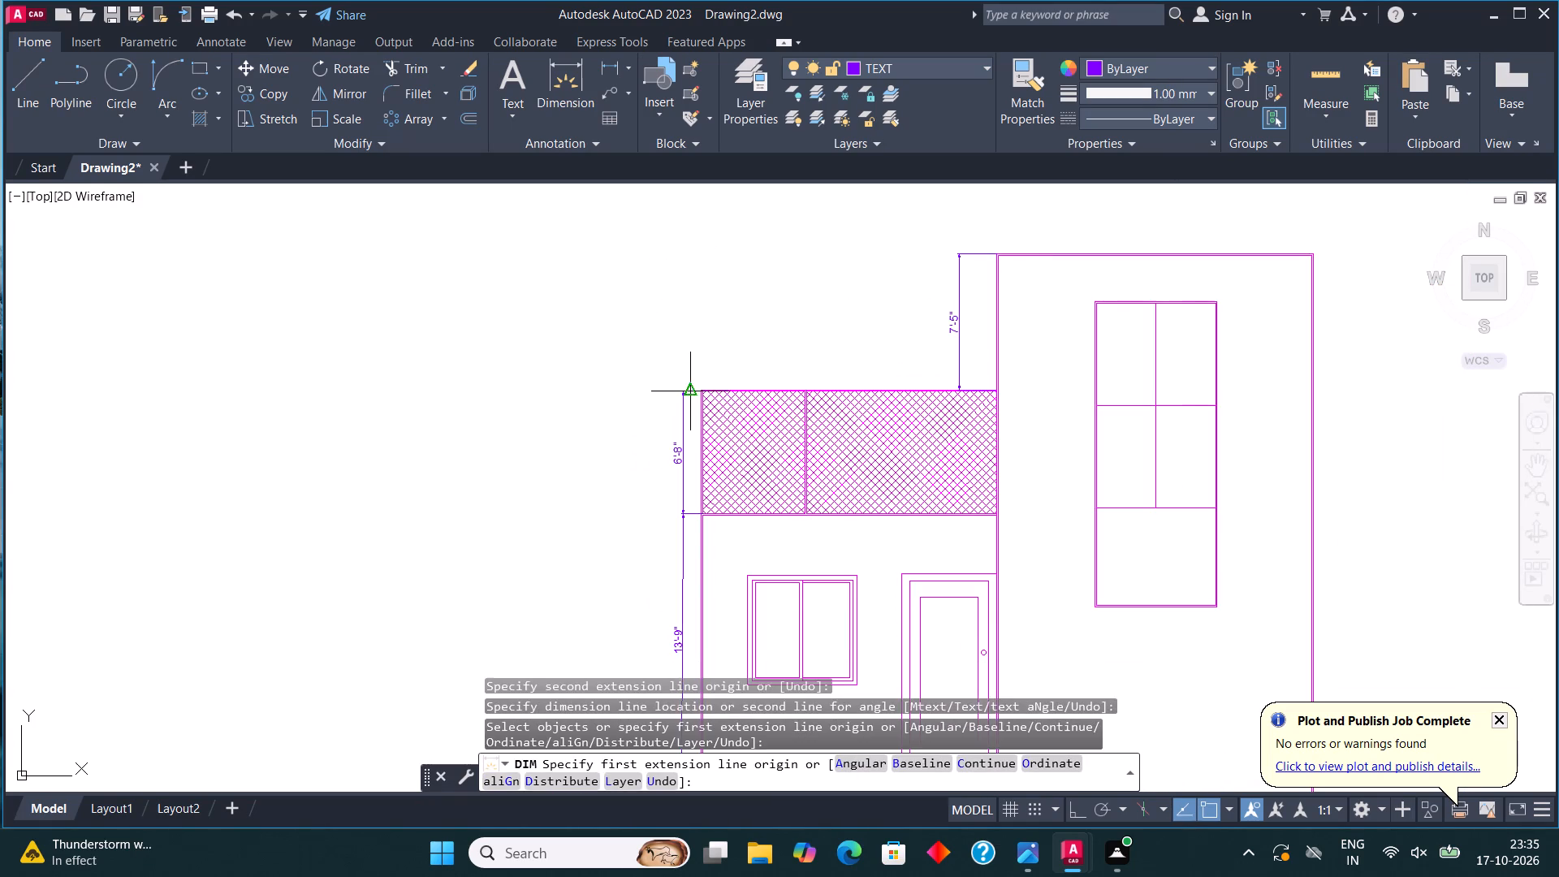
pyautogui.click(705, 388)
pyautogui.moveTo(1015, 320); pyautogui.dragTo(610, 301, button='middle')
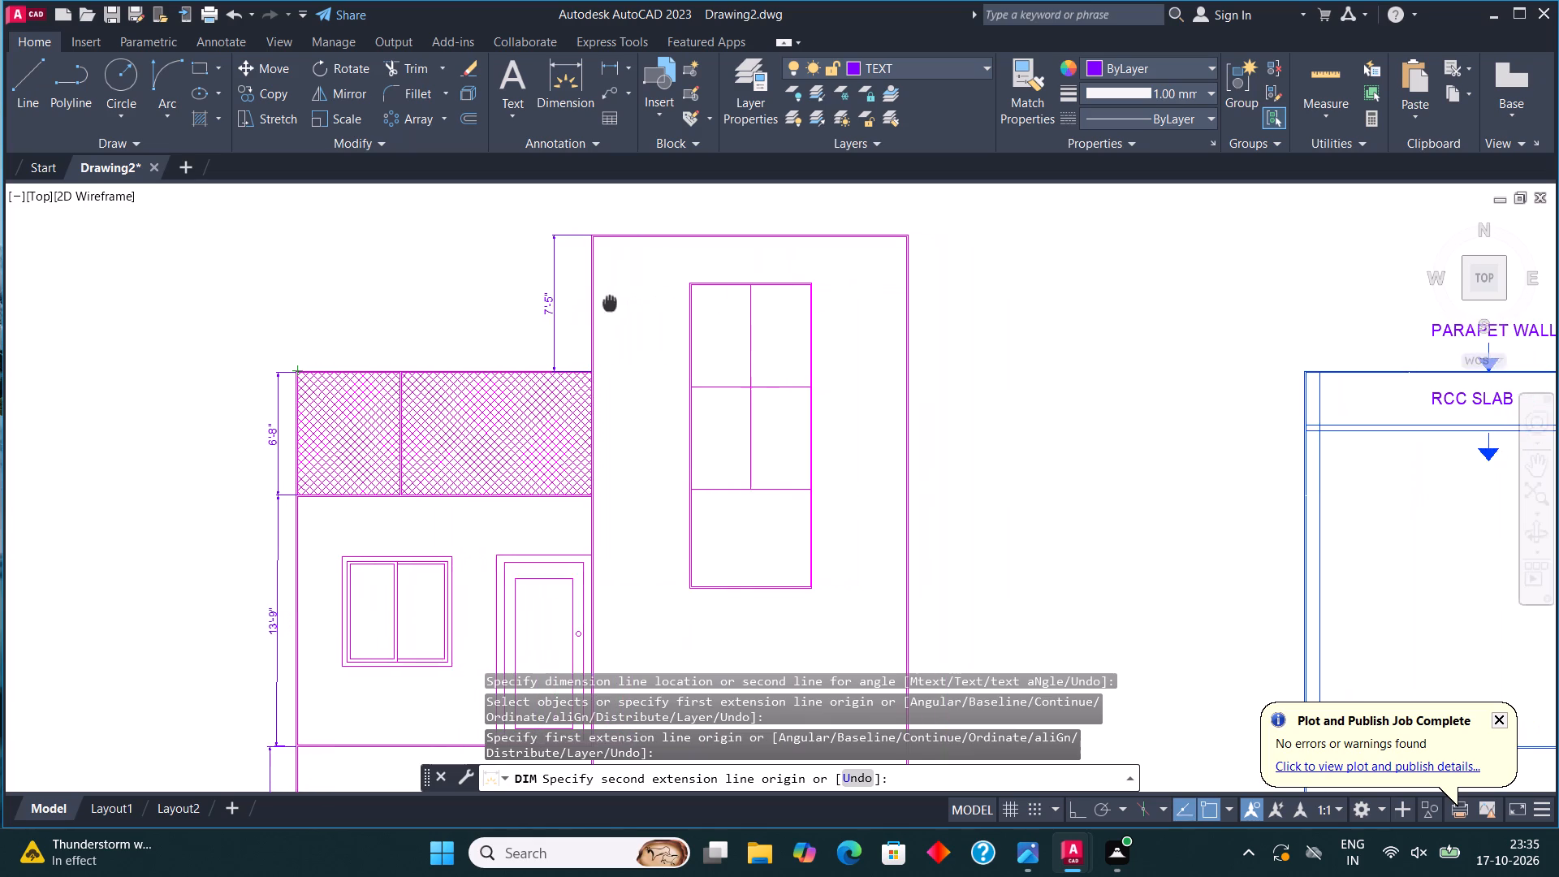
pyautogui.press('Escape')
# Dimension the full height of the front elevation's taller block along its outer edge, from roof to ground.
pyautogui.scroll(-2, 603, 346)
pyautogui.moveTo(684, 360); pyautogui.dragTo(672, 353, button='middle')
pyautogui.click(567, 90)
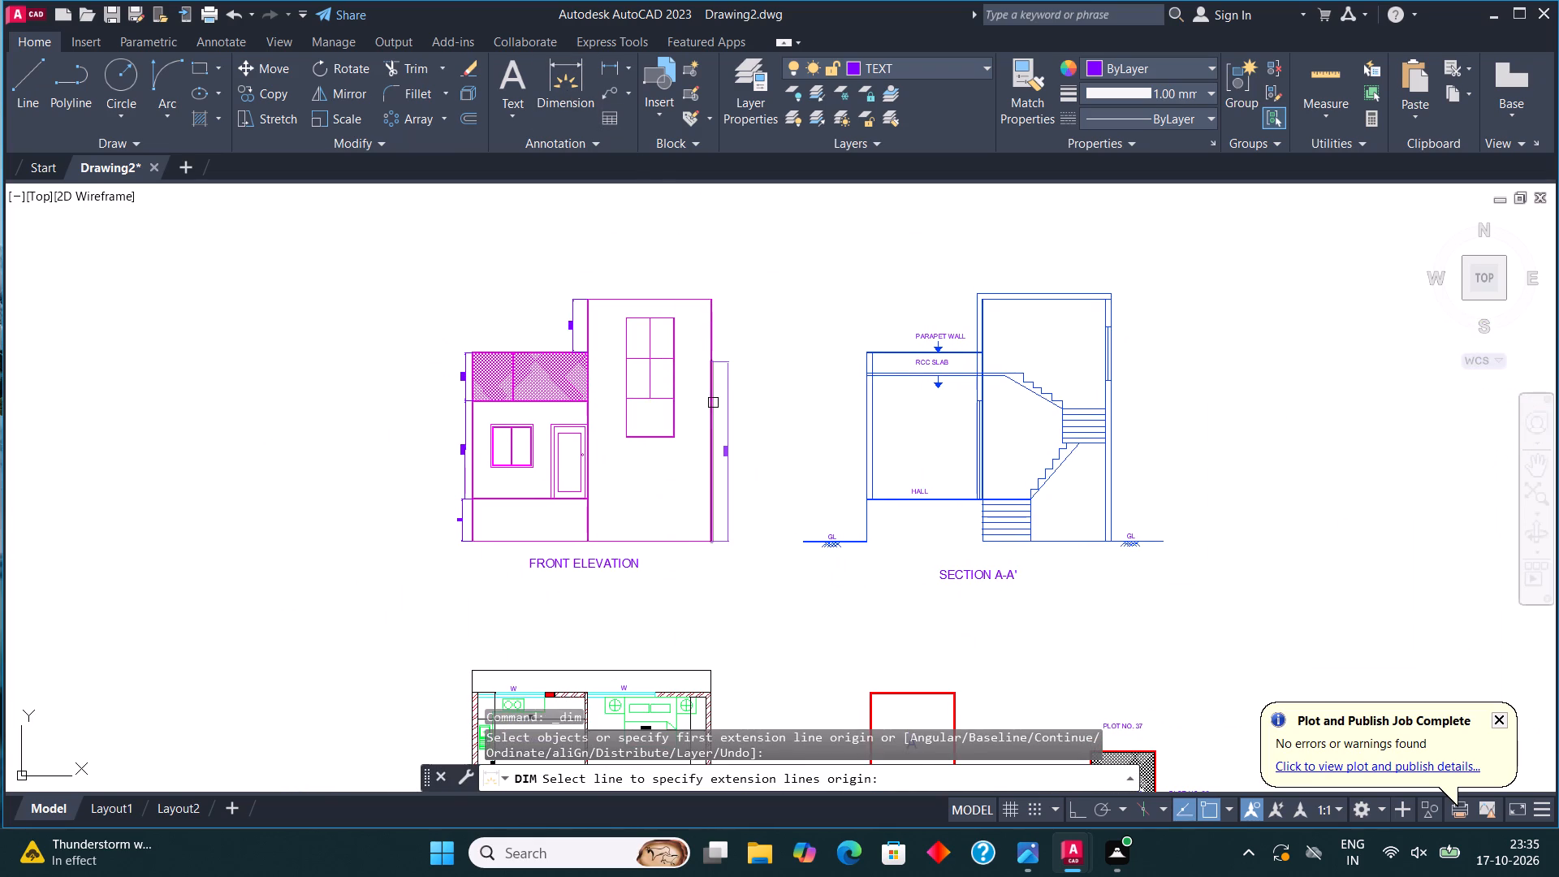
pyautogui.click(710, 303)
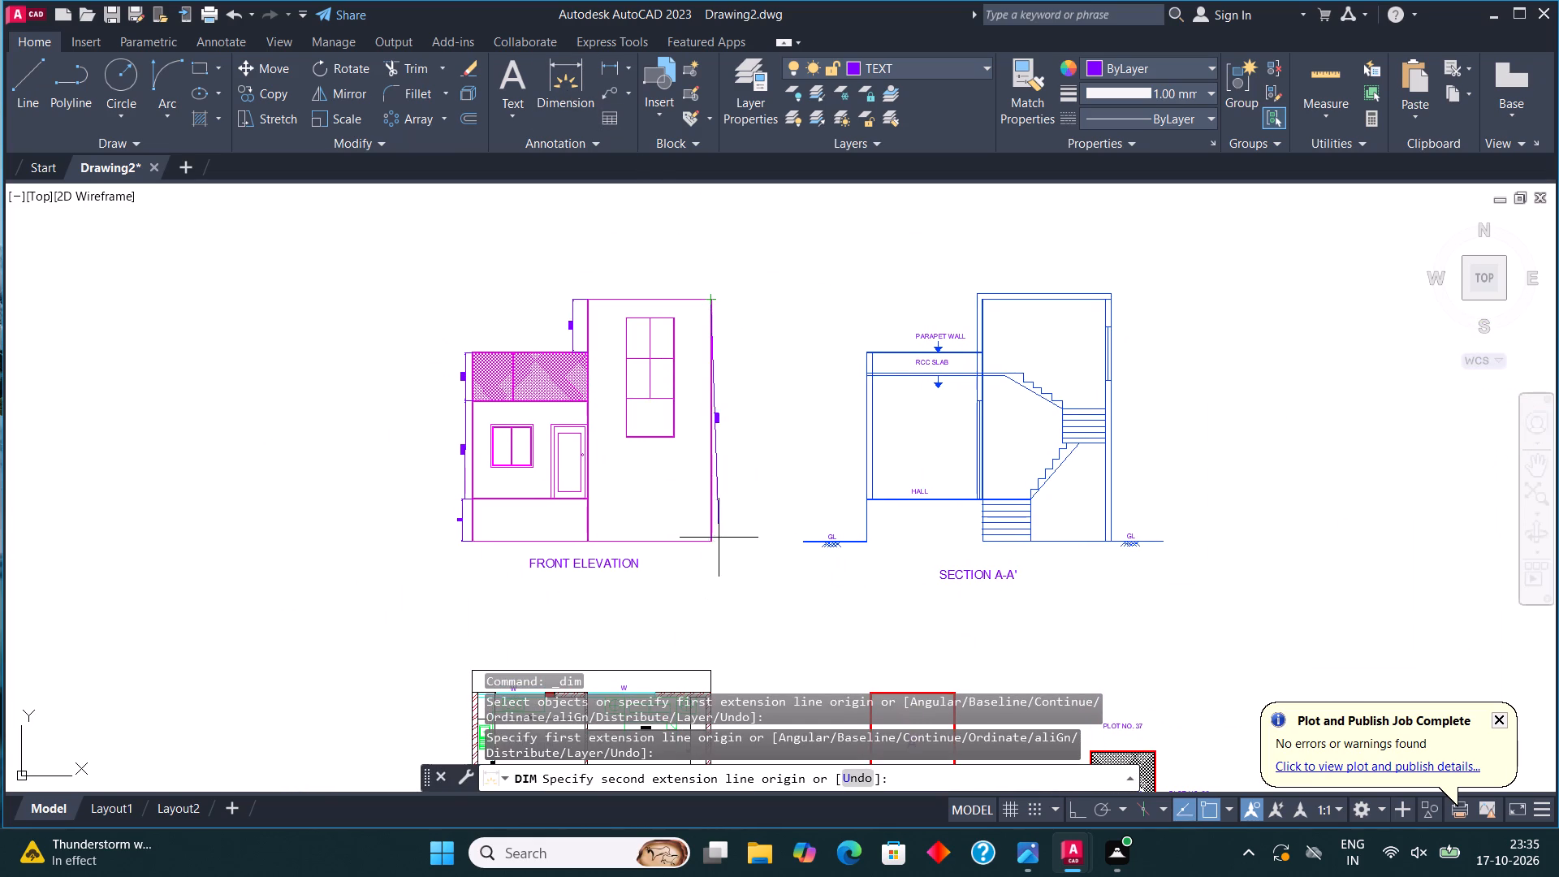
pyautogui.click(712, 544)
pyautogui.click(733, 541)
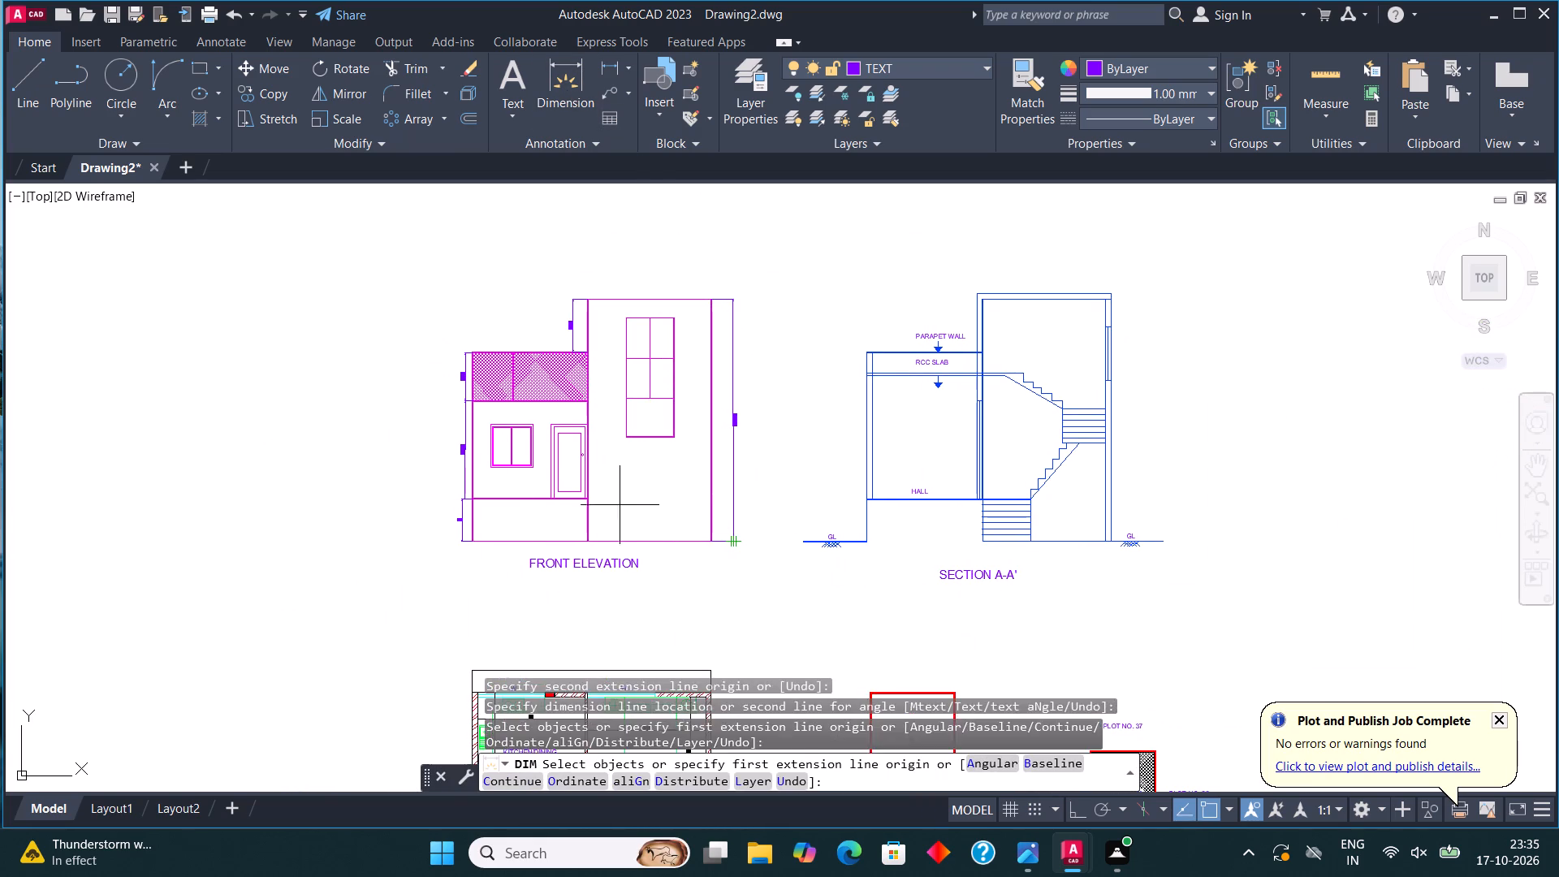
# Dimension the full height of section A-A' along the outer wall of the staircase block.
pyautogui.click(1115, 465)
pyautogui.click(1141, 461)
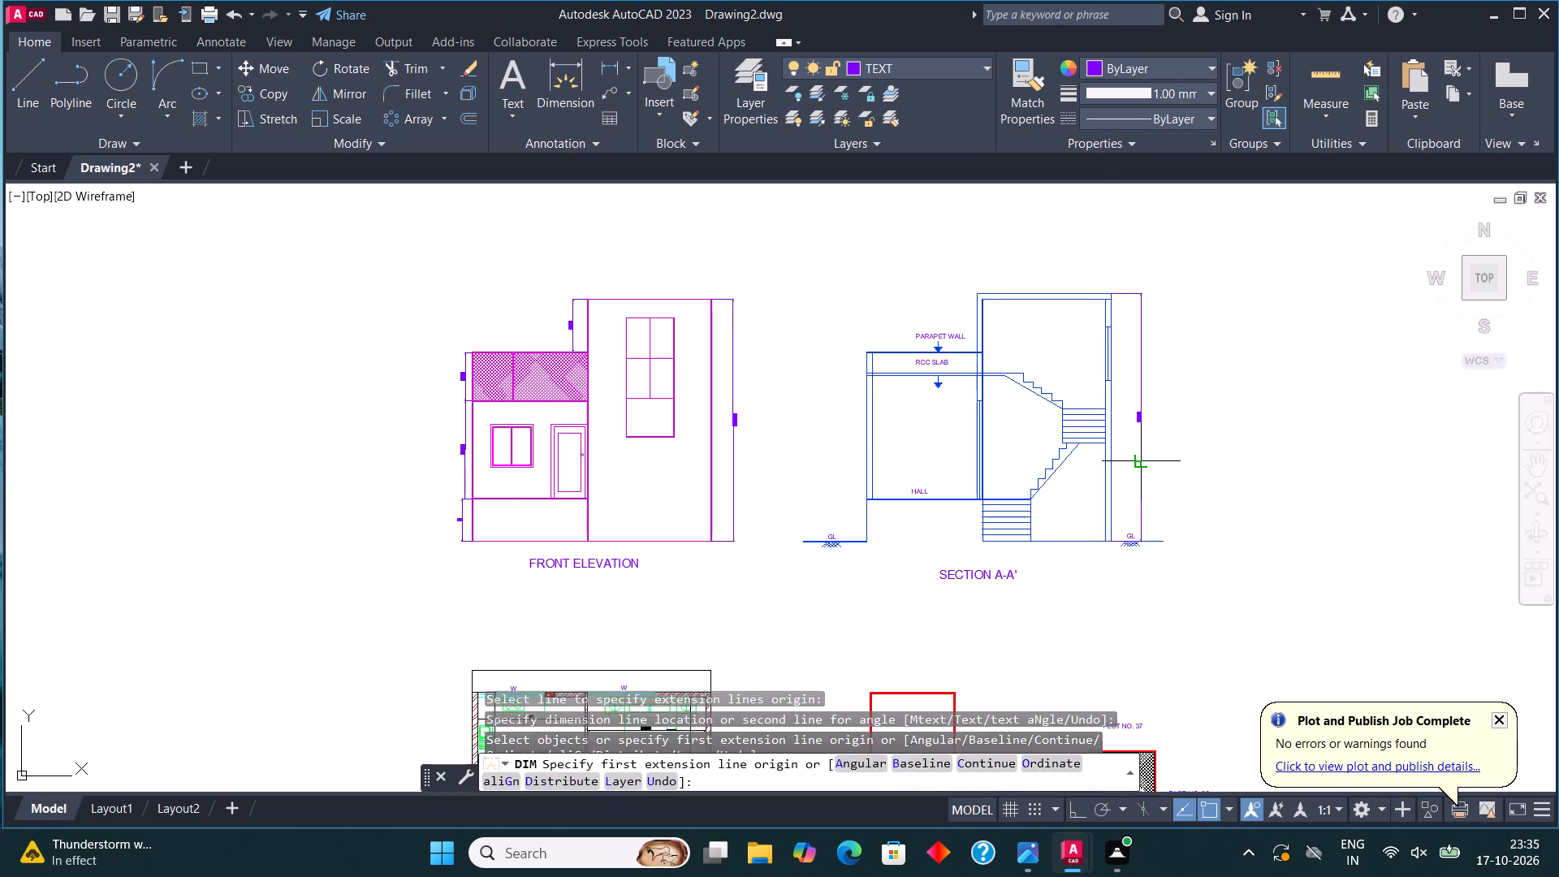
# Dimension the height of section A-A' along the outer wall of the hall block, from floor level to parapet top.
pyautogui.moveTo(1110, 485); pyautogui.dragTo(975, 478, button='middle')
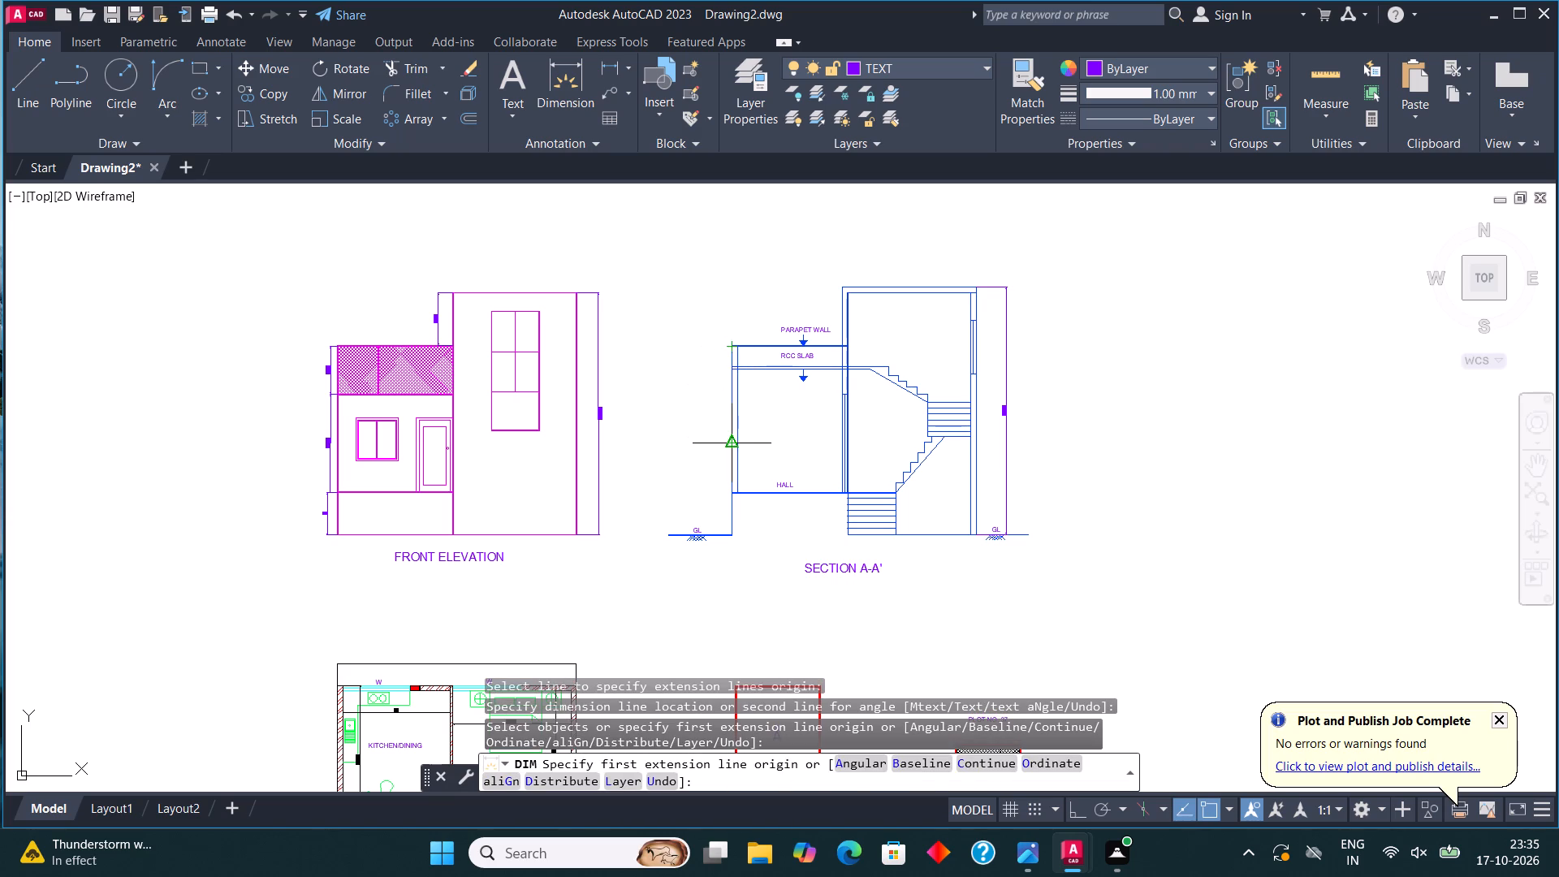
pyautogui.click(731, 490)
pyautogui.click(732, 352)
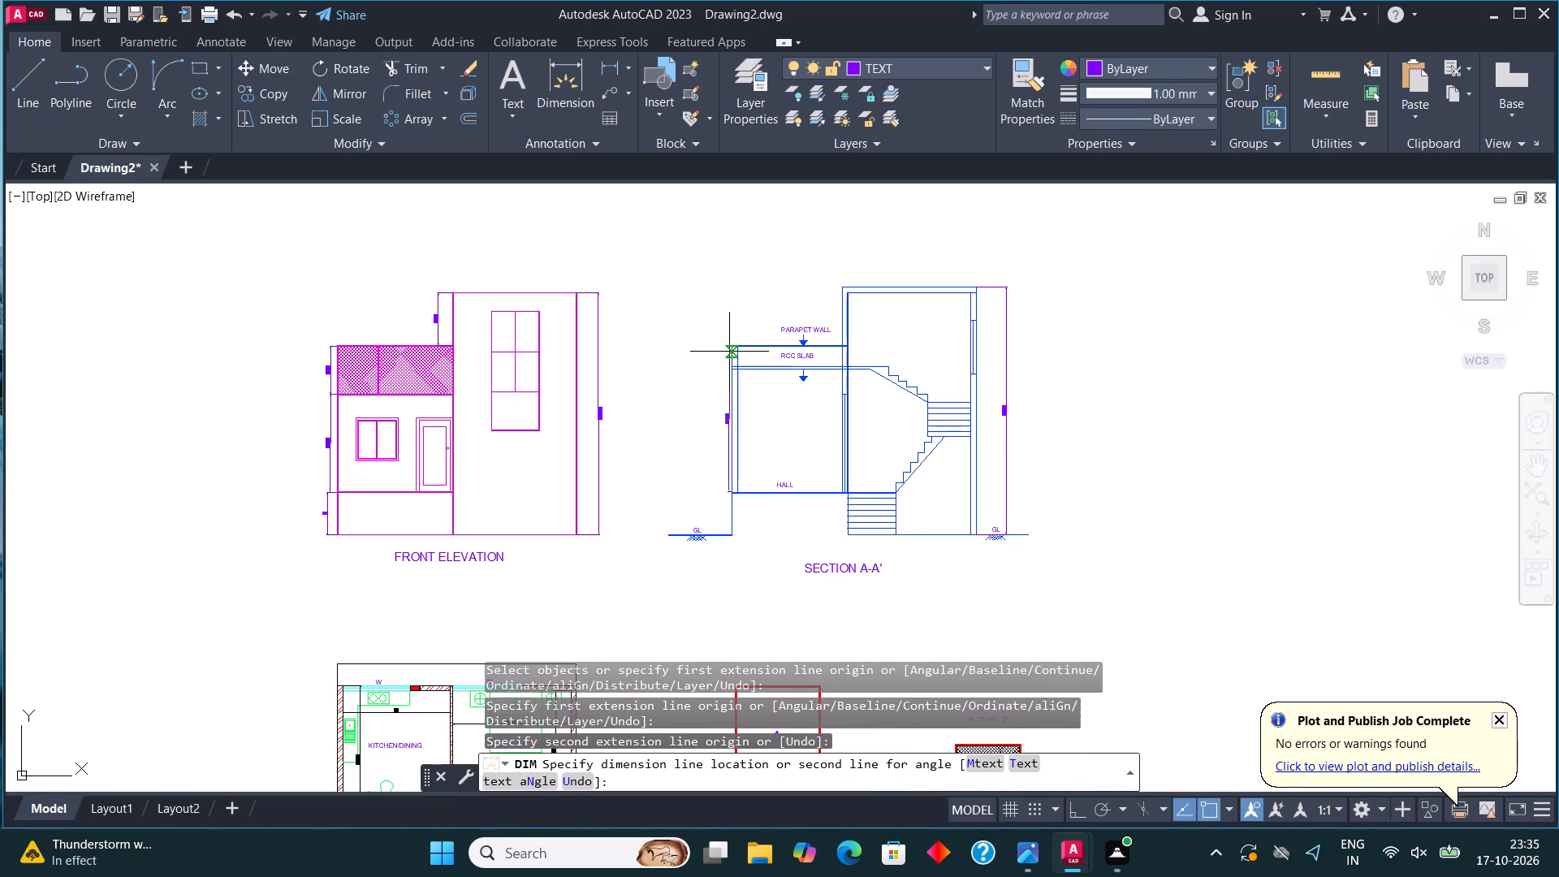
pyautogui.click(715, 350)
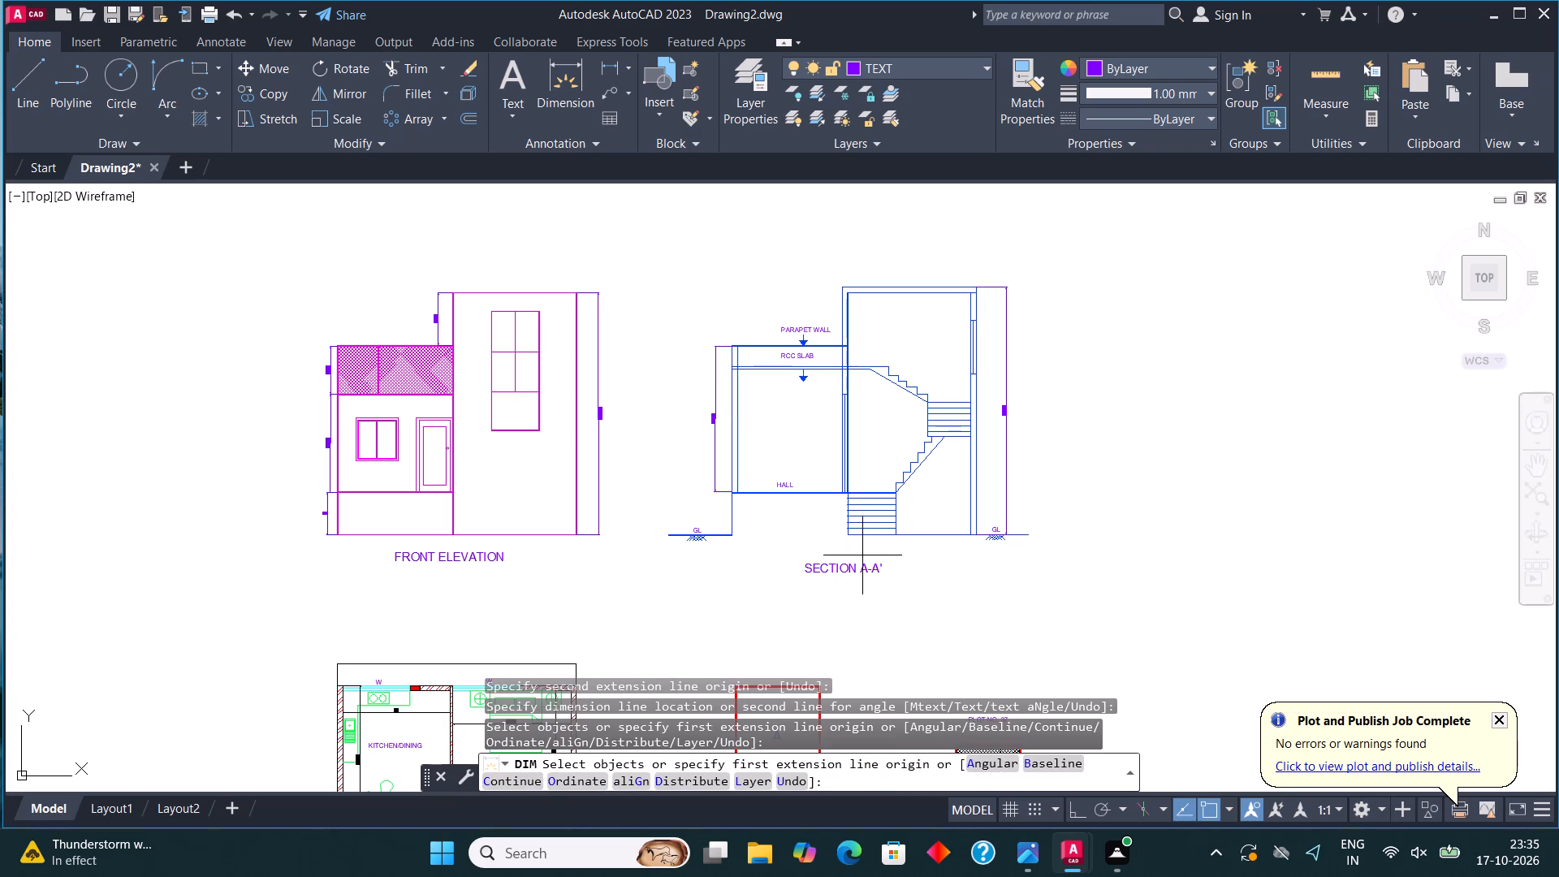
# Dimension the parapet height in section A-A', from the top of the RCC slab to the parapet top, just outside the wall.
pyautogui.scroll(3, 866, 299)
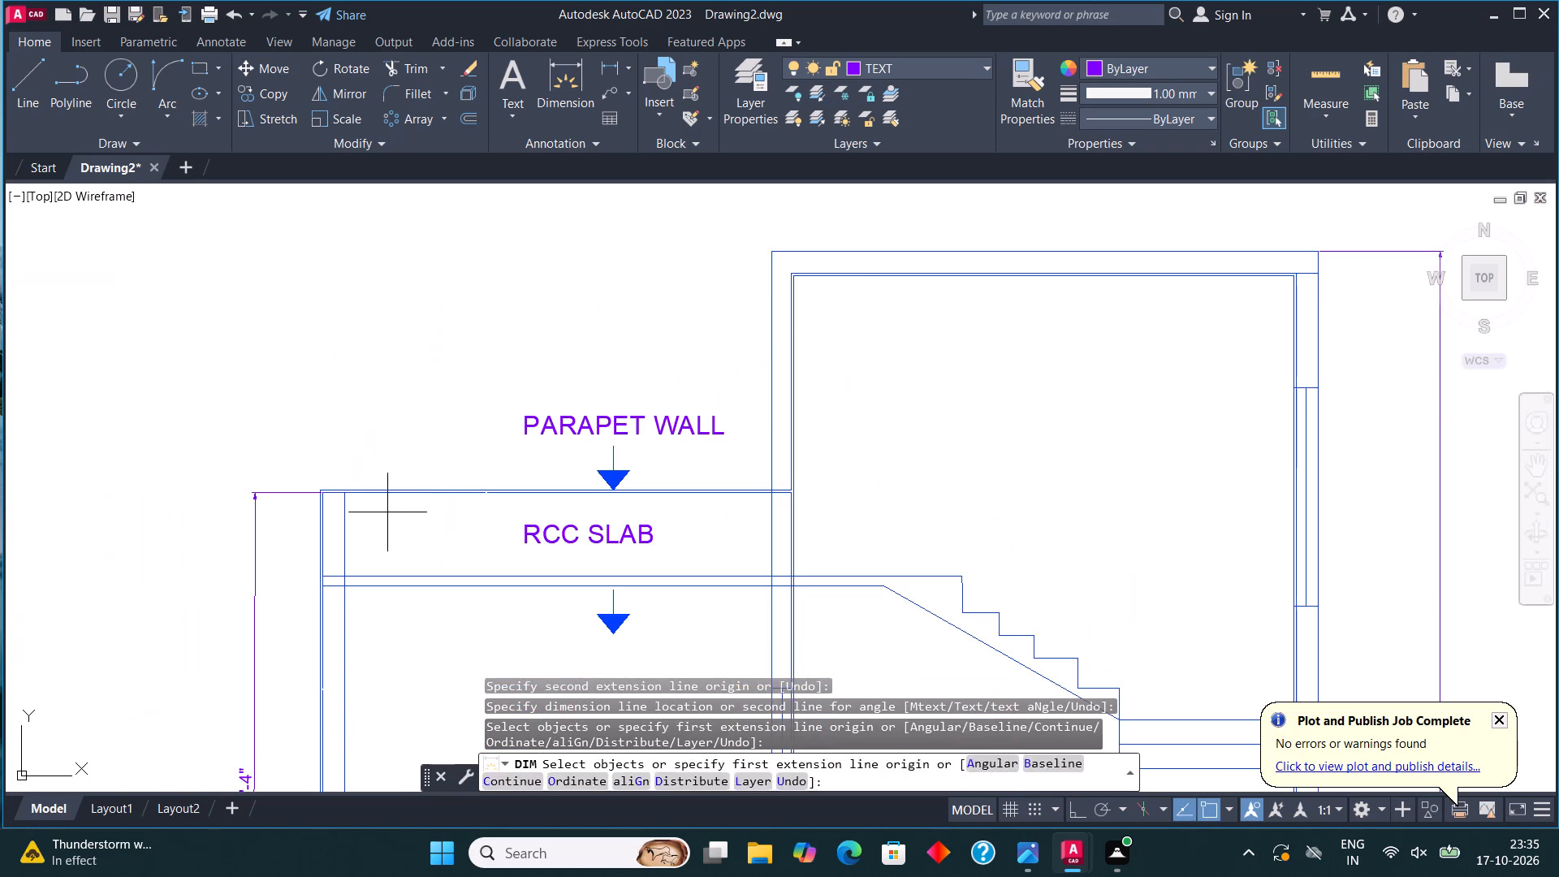
pyautogui.moveTo(563, 513); pyautogui.dragTo(875, 477, button='middle')
pyautogui.scroll(2, 672, 517)
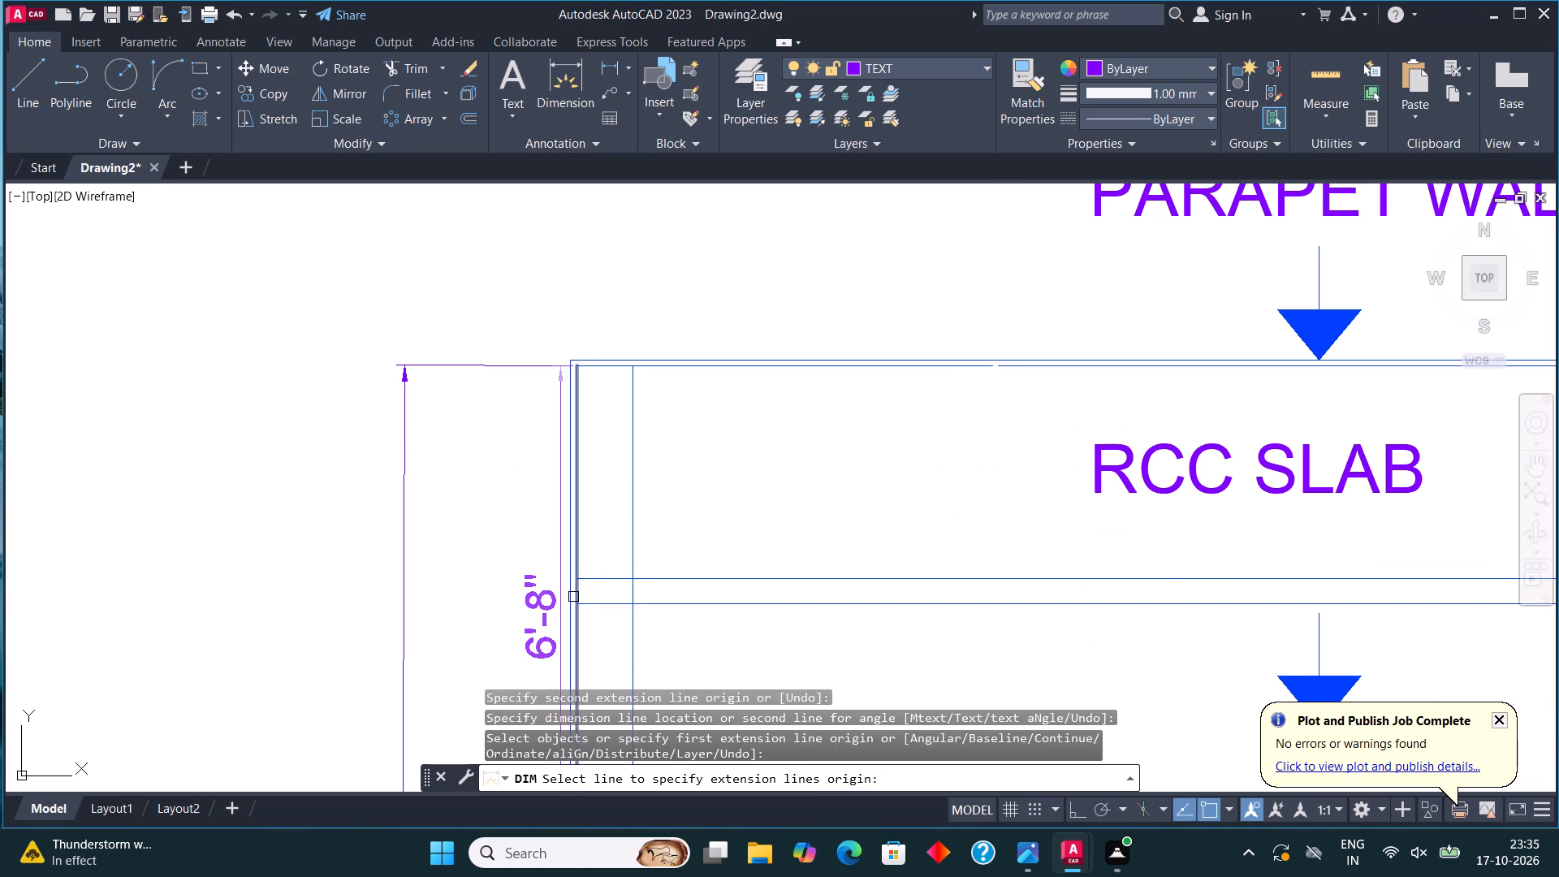
pyautogui.click(573, 540)
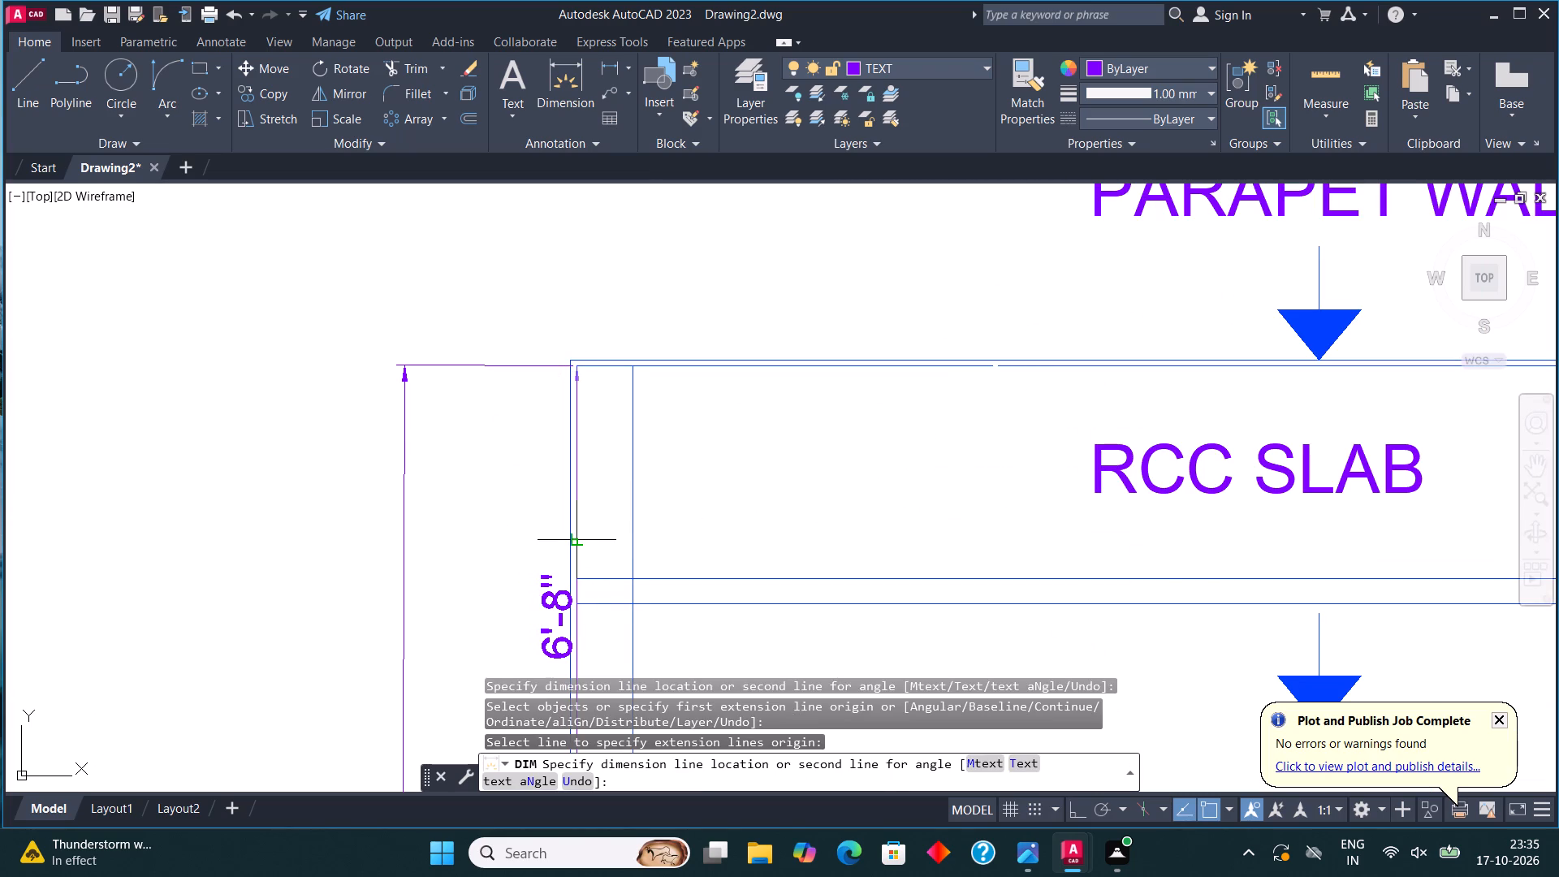
pyautogui.press('Escape')
pyautogui.click(567, 83)
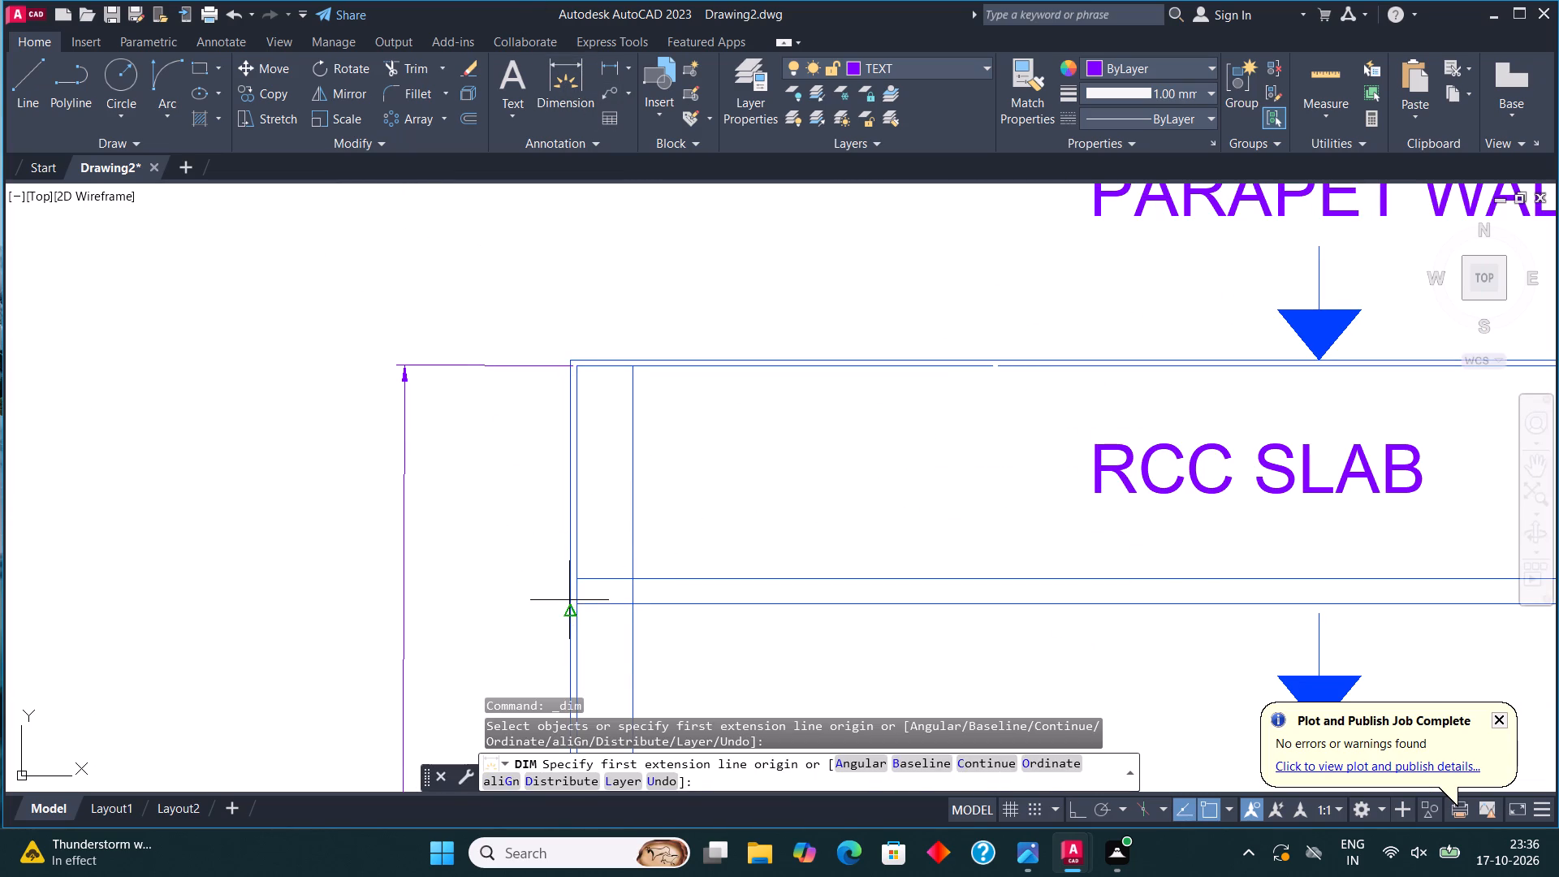
pyautogui.click(581, 578)
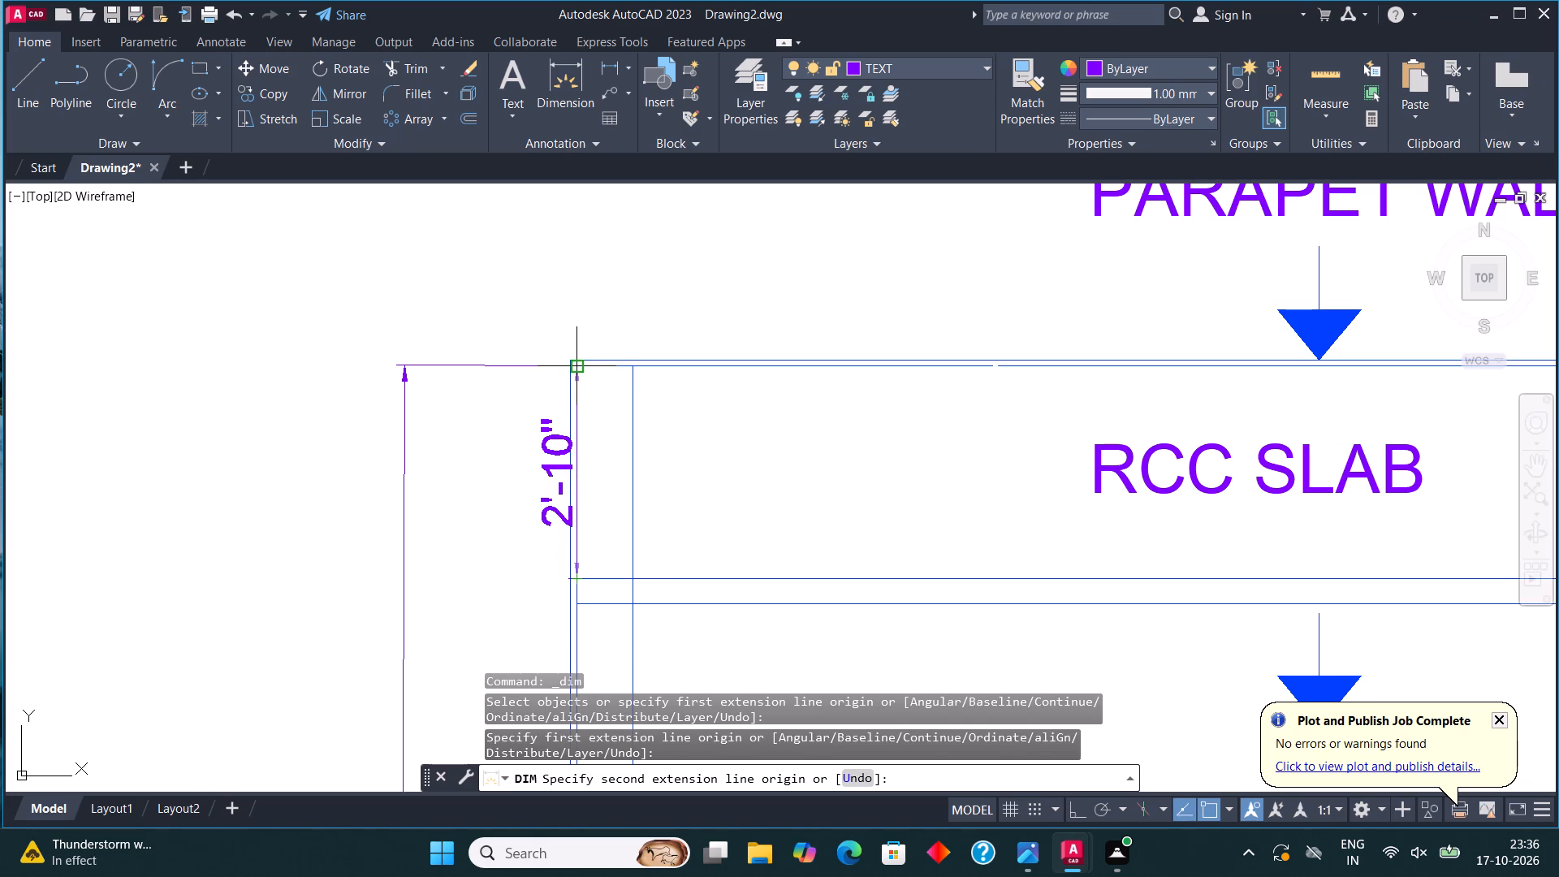
pyautogui.click(577, 363)
pyautogui.click(512, 369)
pyautogui.scroll(-4, 512, 258)
pyautogui.press('Escape')
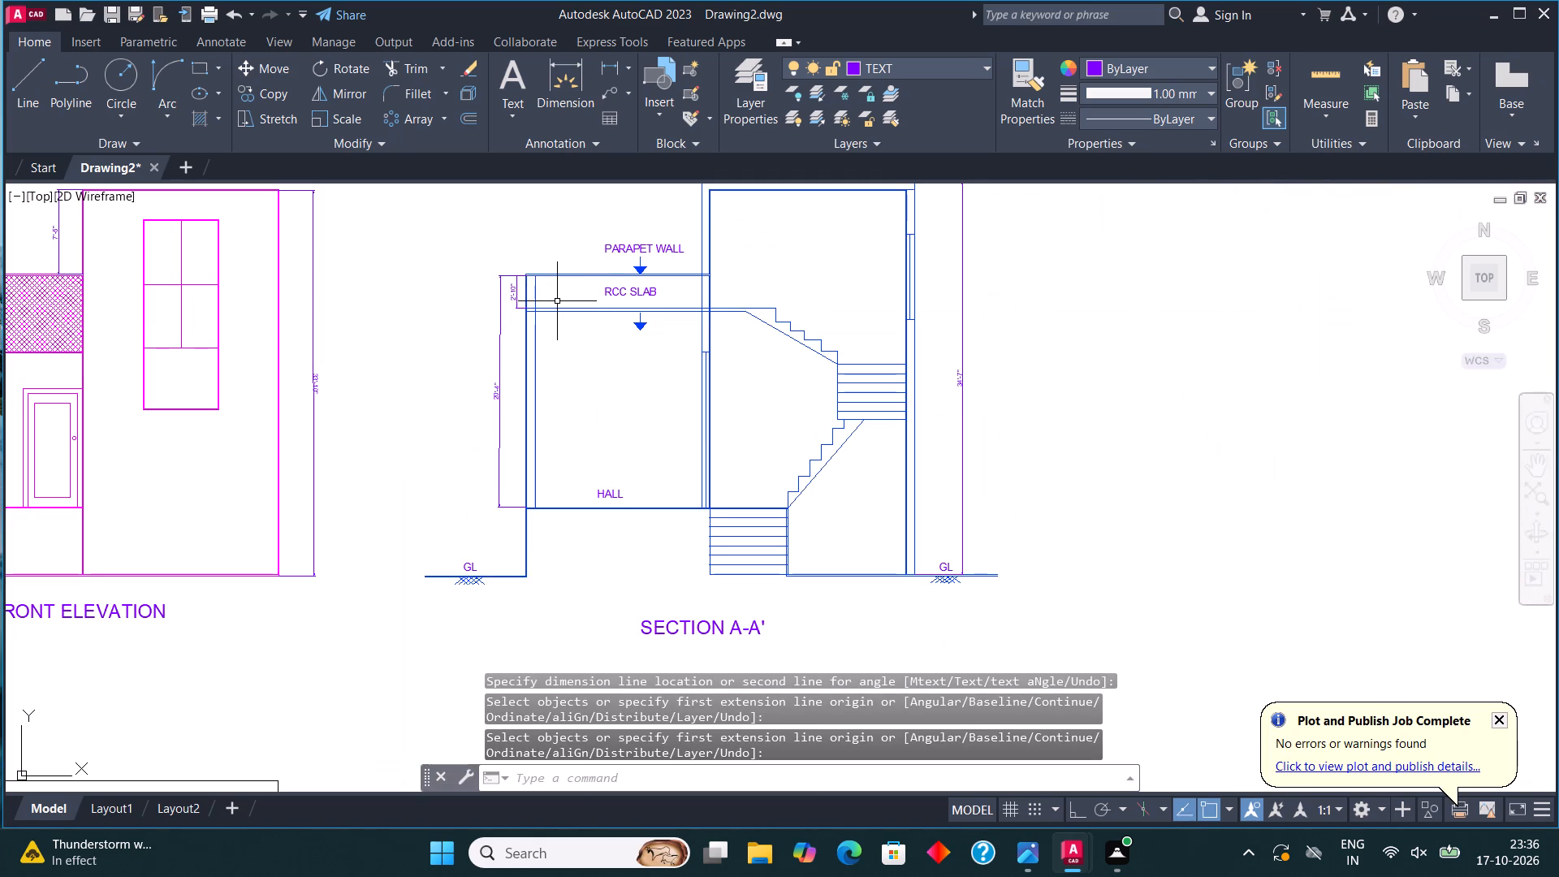
# Dimension the width and height of the red rectangle labelled A, placing the dimensions above it and along its outer side.
pyautogui.scroll(-2, 568, 350)
pyautogui.scroll(1, 578, 566)
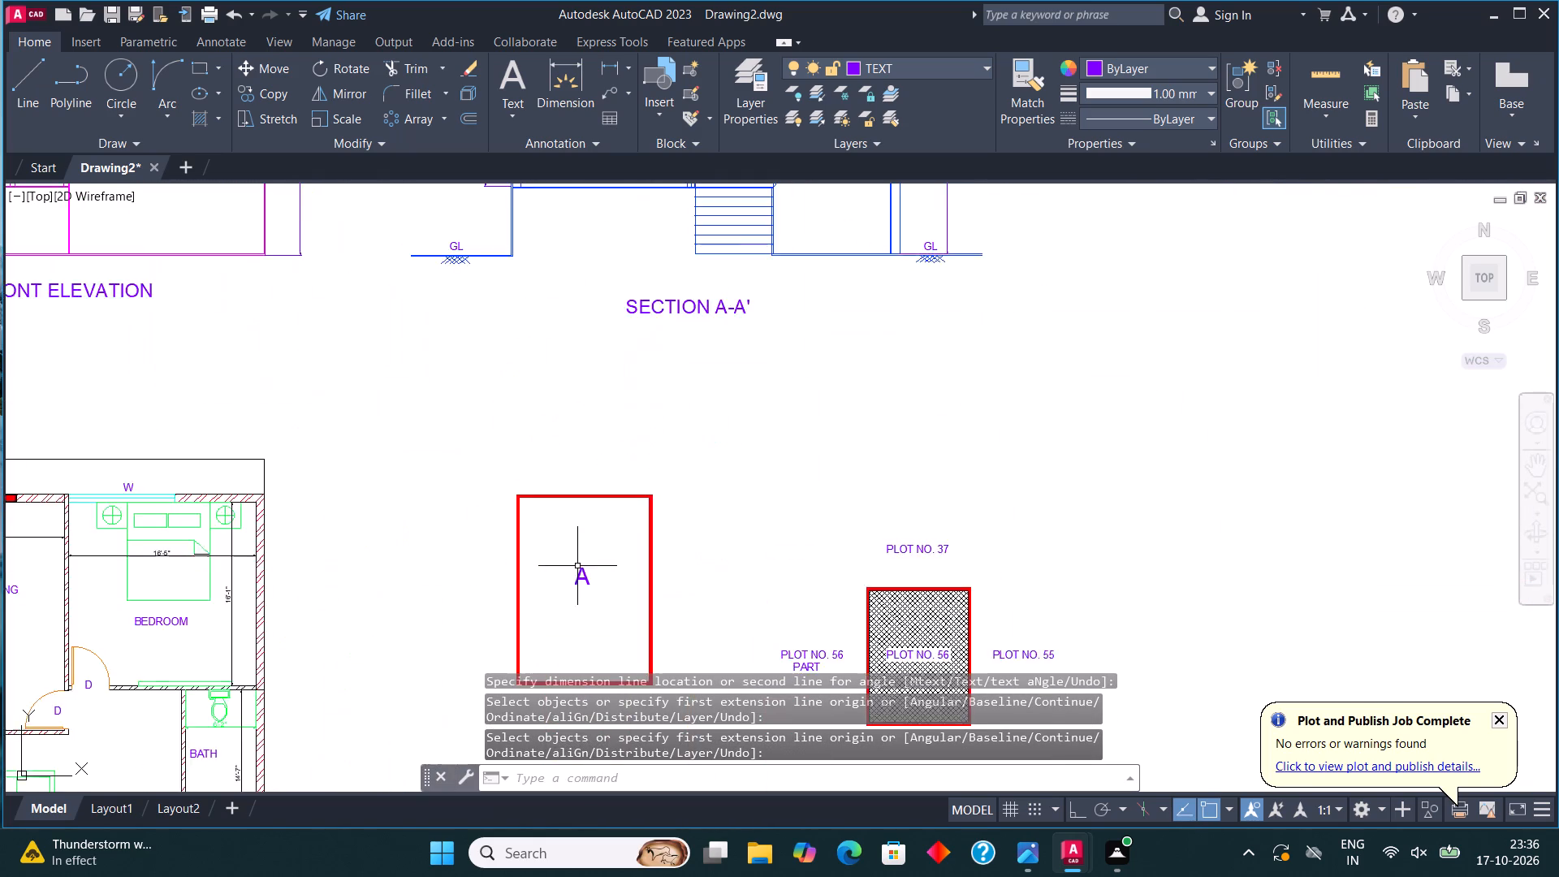
pyautogui.scroll(2, 577, 566)
pyautogui.moveTo(585, 534); pyautogui.dragTo(590, 496, button='middle')
pyautogui.click(571, 82)
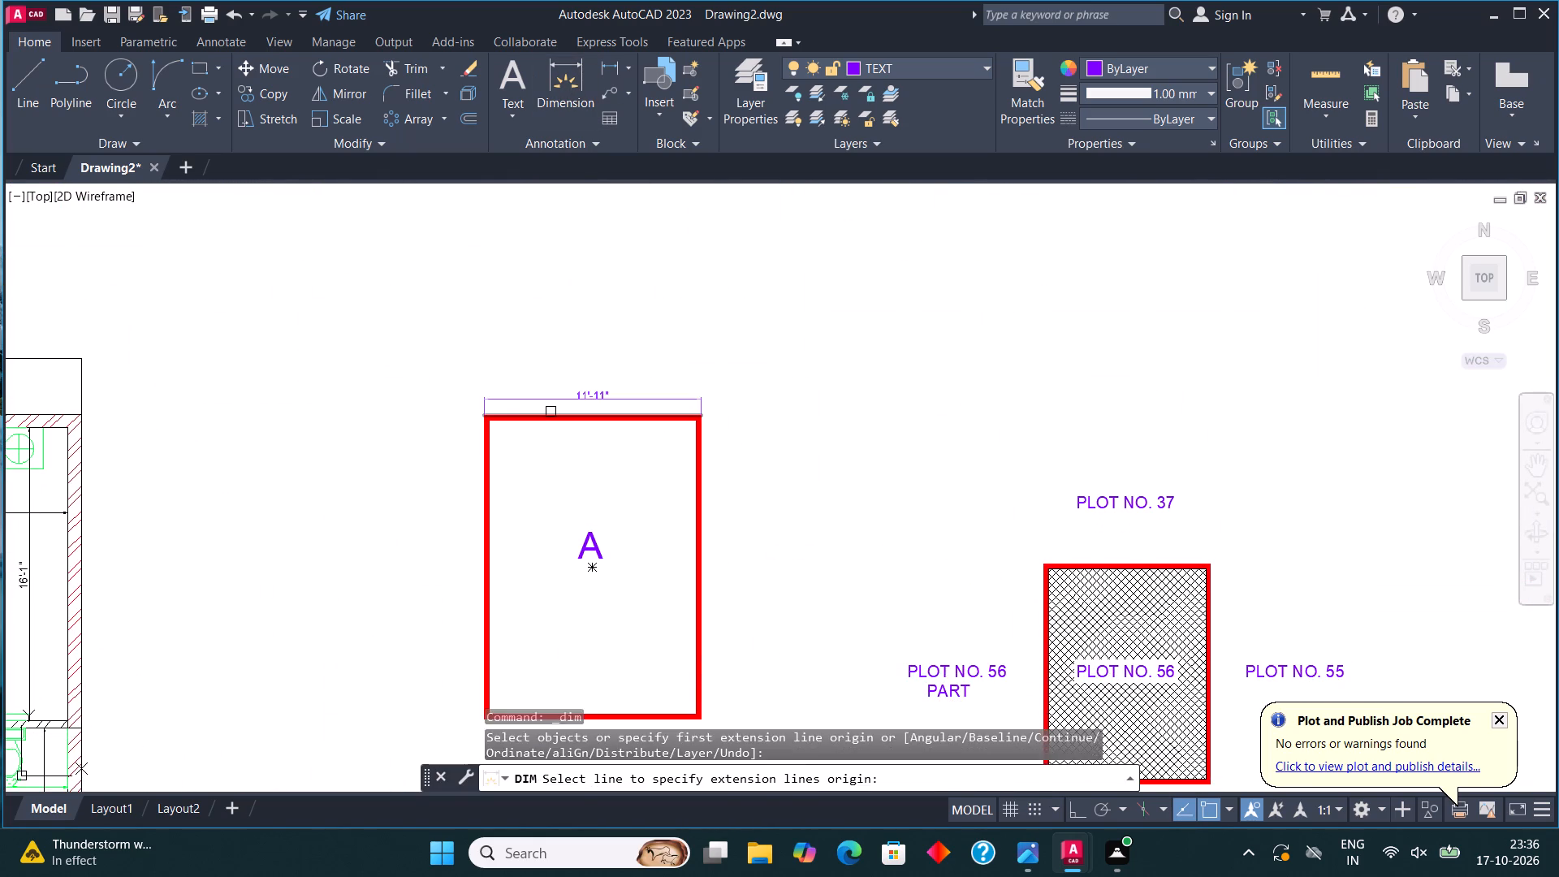
pyautogui.click(551, 413)
pyautogui.click(558, 381)
pyautogui.click(575, 82)
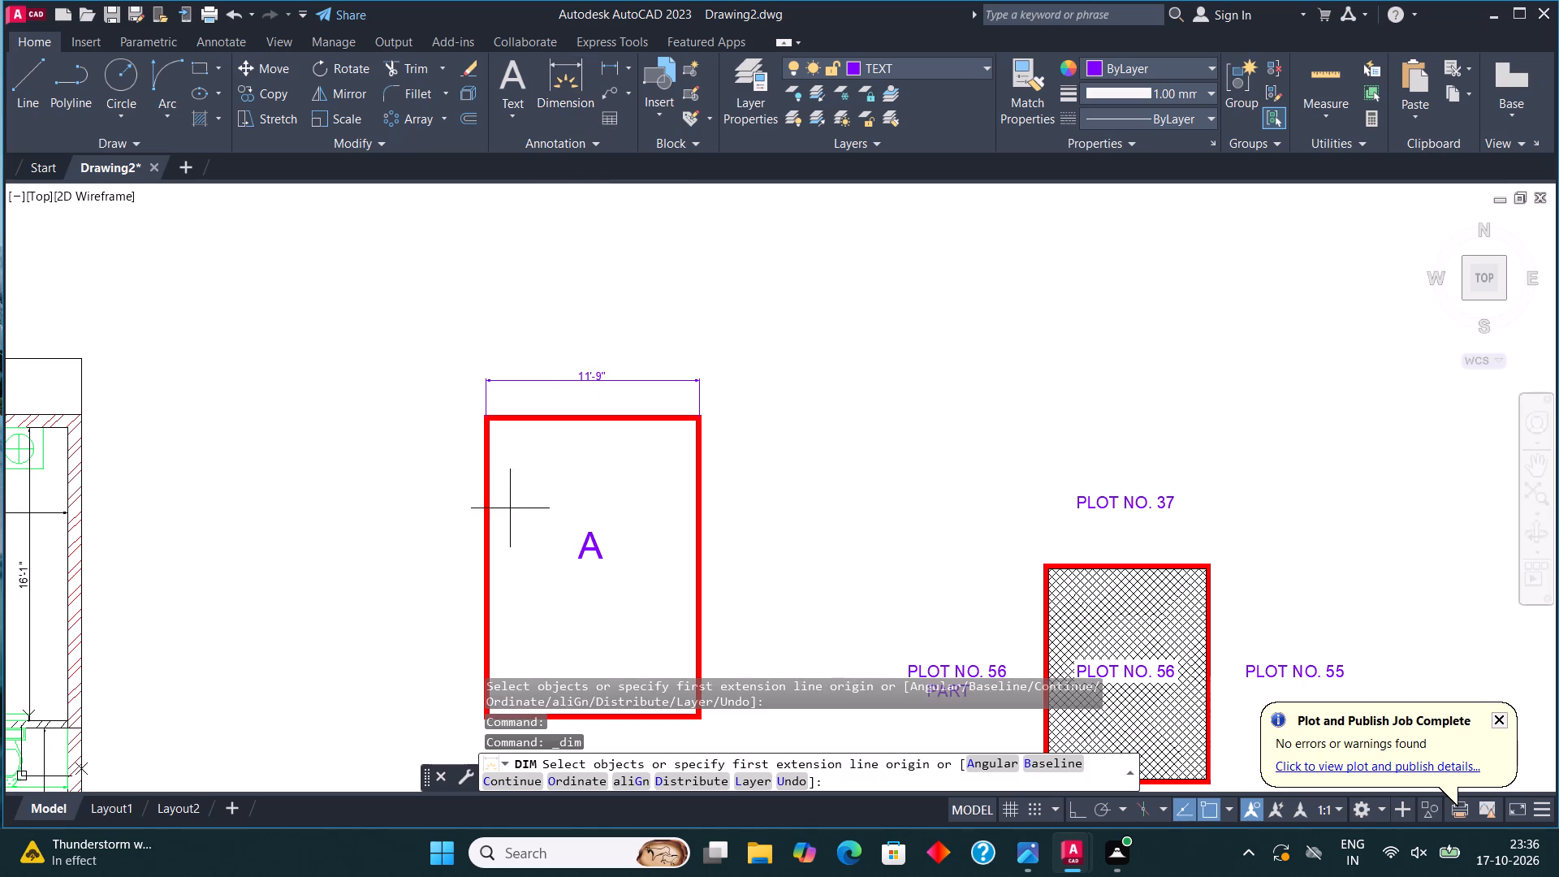
pyautogui.click(483, 511)
pyautogui.click(458, 495)
pyautogui.scroll(-2, 535, 354)
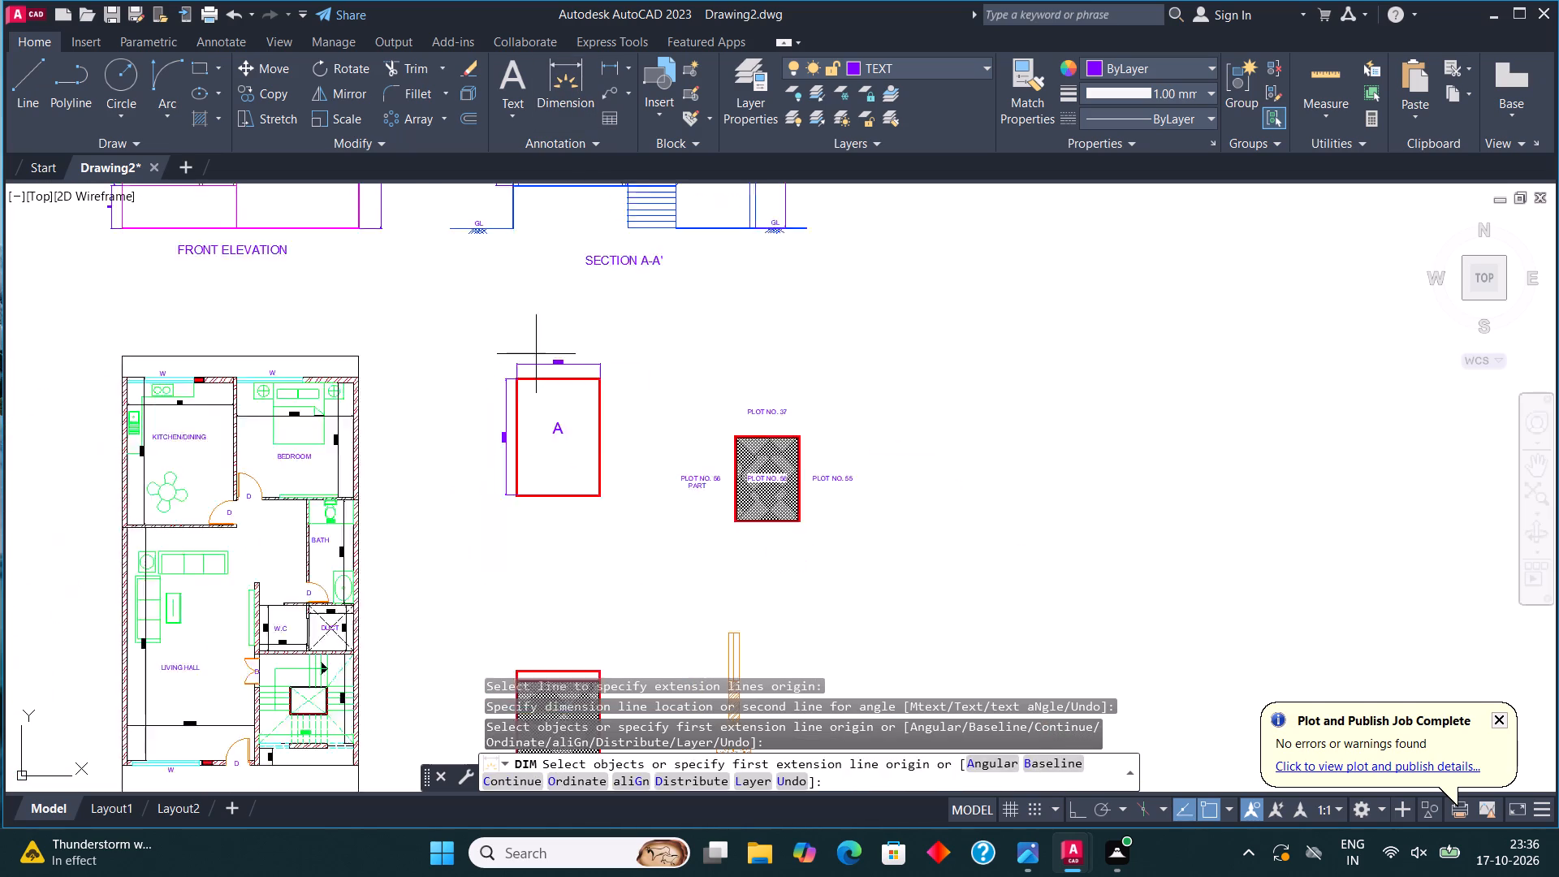
# Dimension the height of the hatched PLOT NO. 56 rectangle along the side facing PLOT NO. 56 PART.
pyautogui.scroll(-1, 538, 354)
pyautogui.scroll(3, 684, 429)
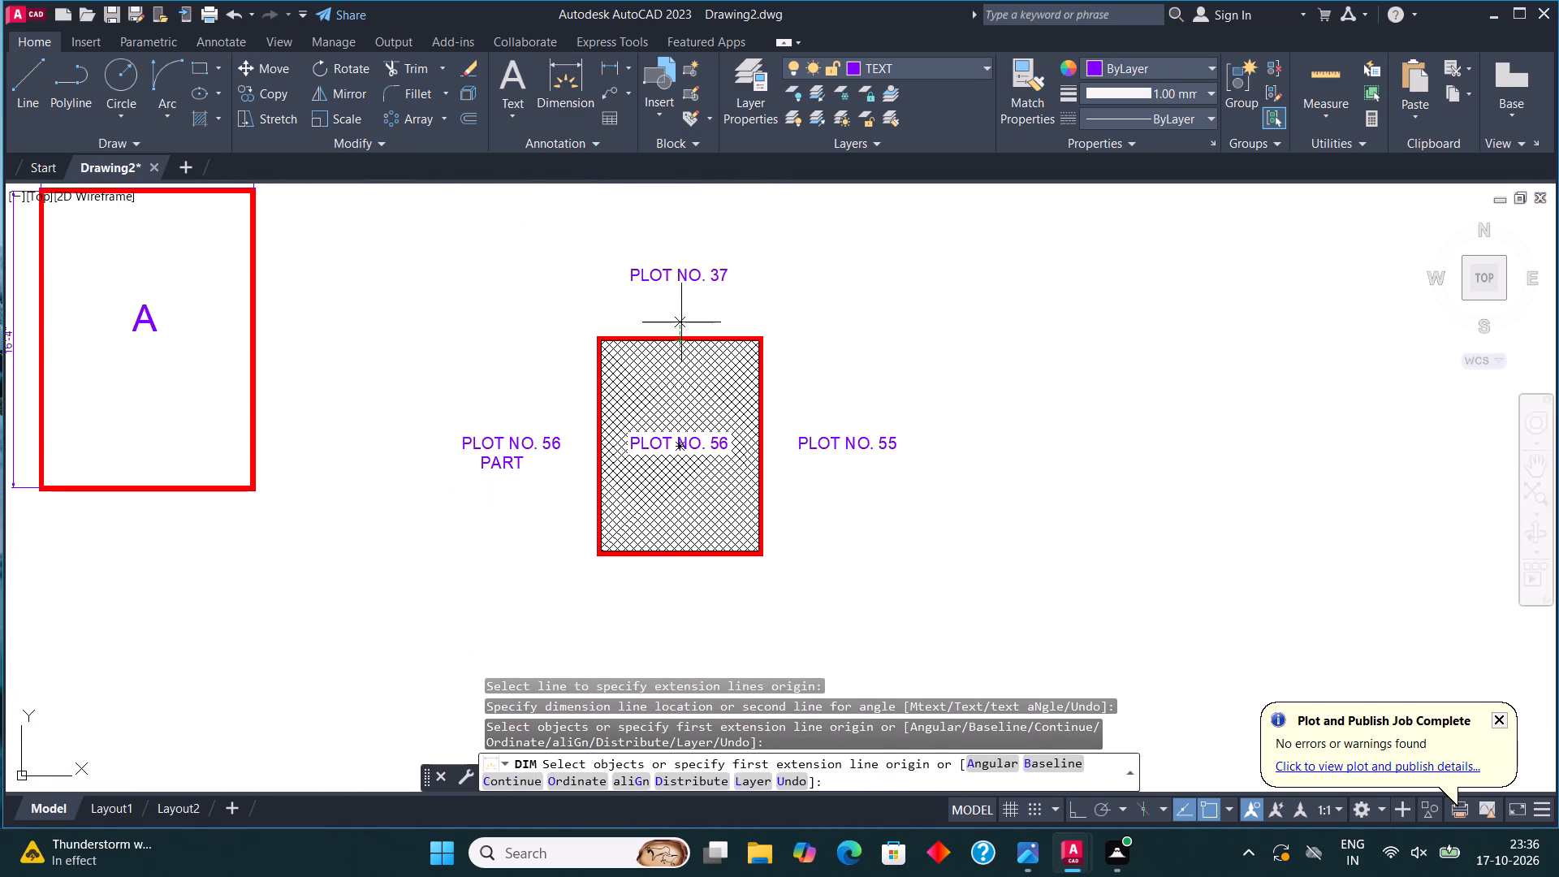
pyautogui.click(608, 338)
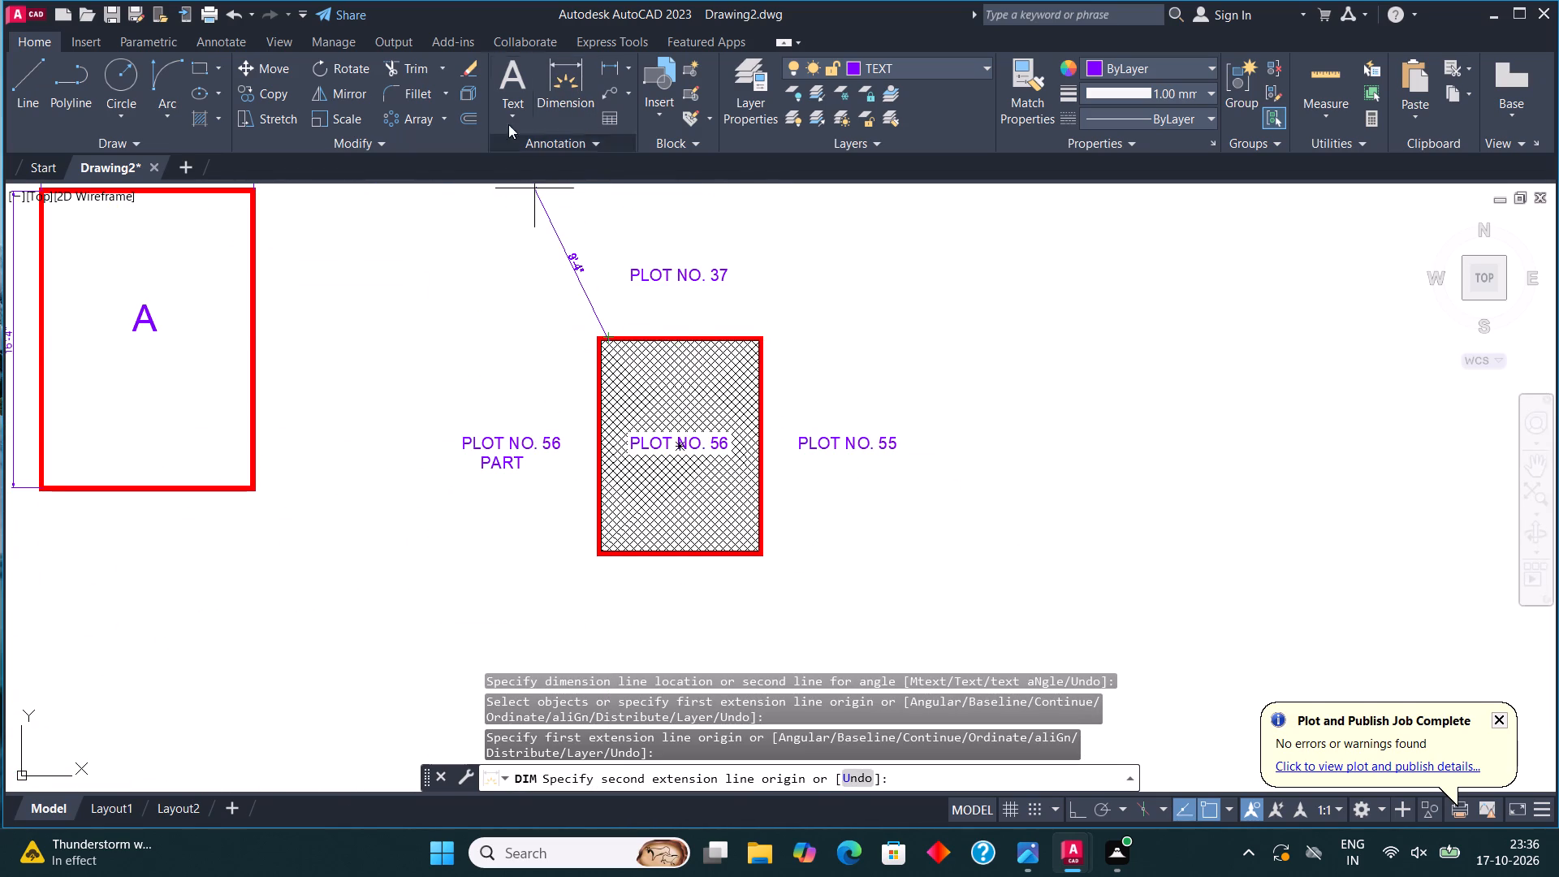
pyautogui.click(538, 82)
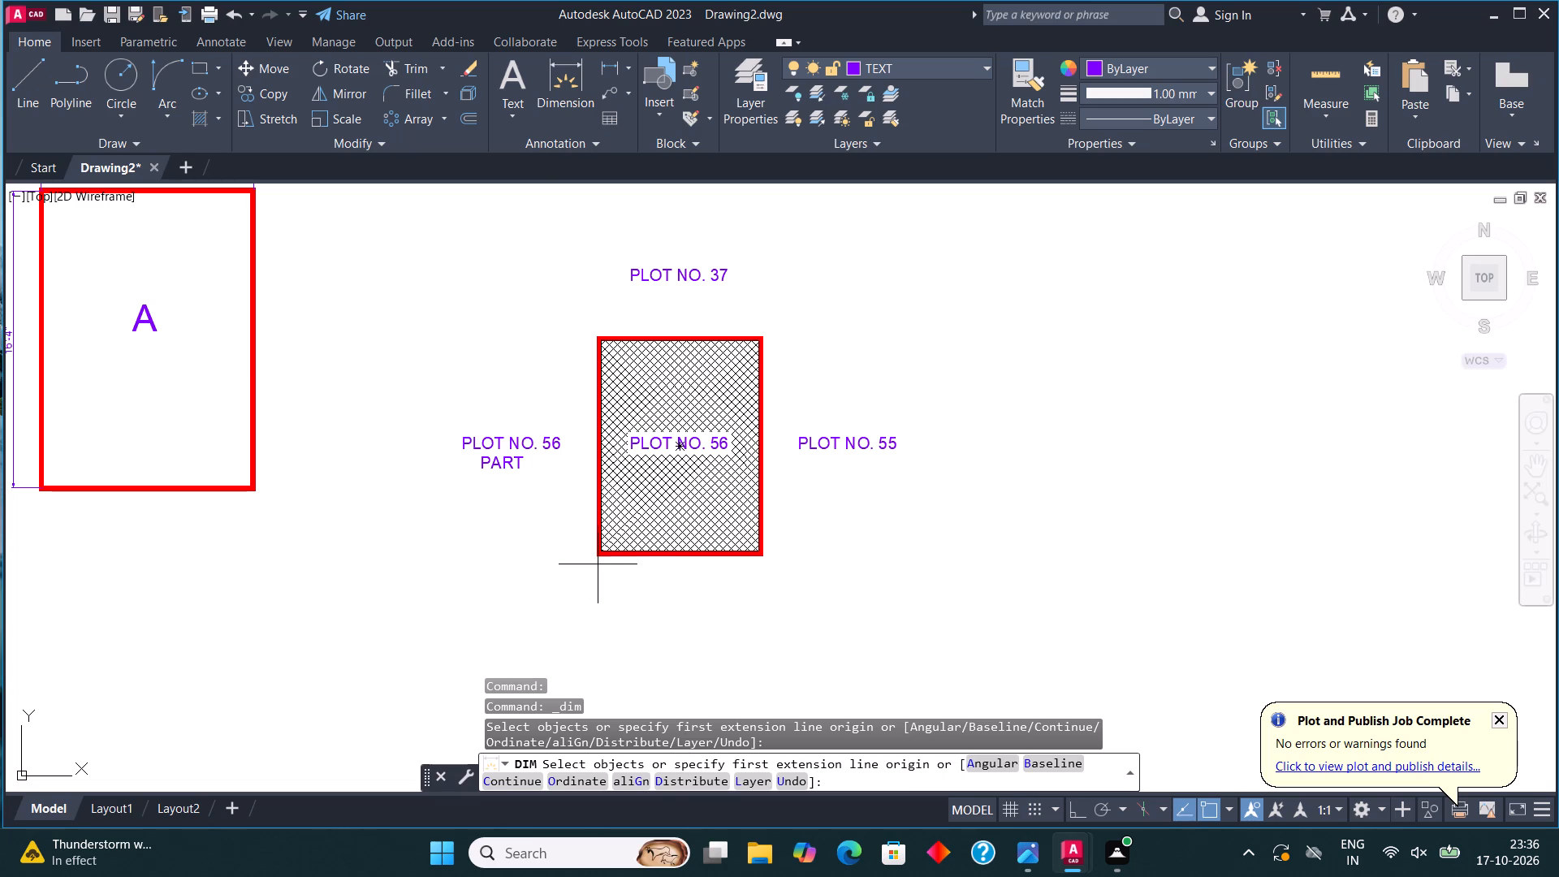
pyautogui.click(598, 553)
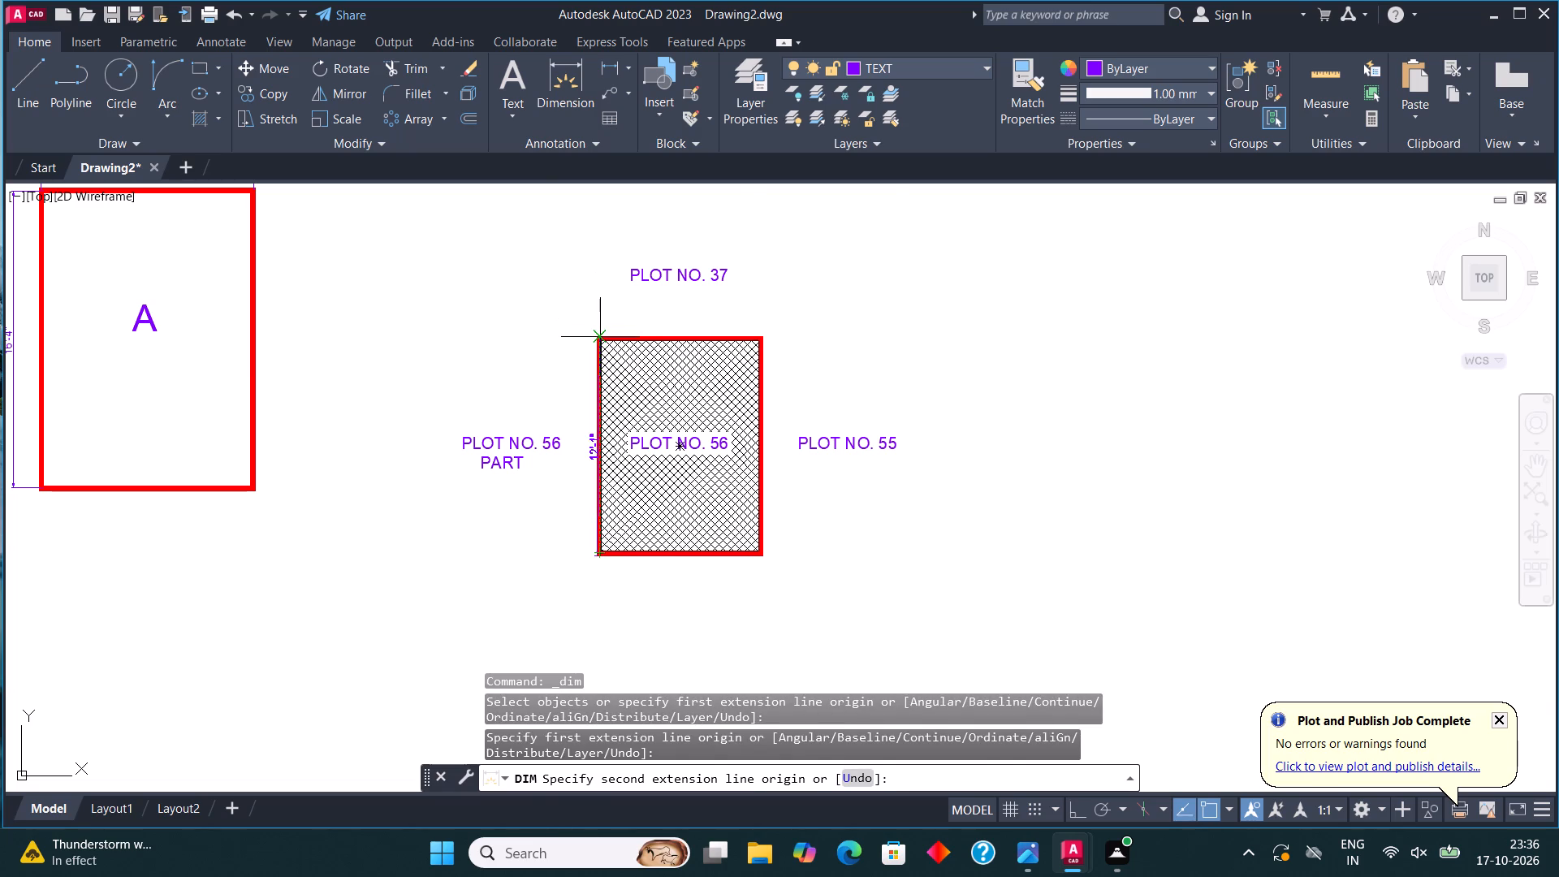
pyautogui.scroll(4, 599, 337)
pyautogui.click(577, 328)
pyautogui.scroll(-2, 577, 328)
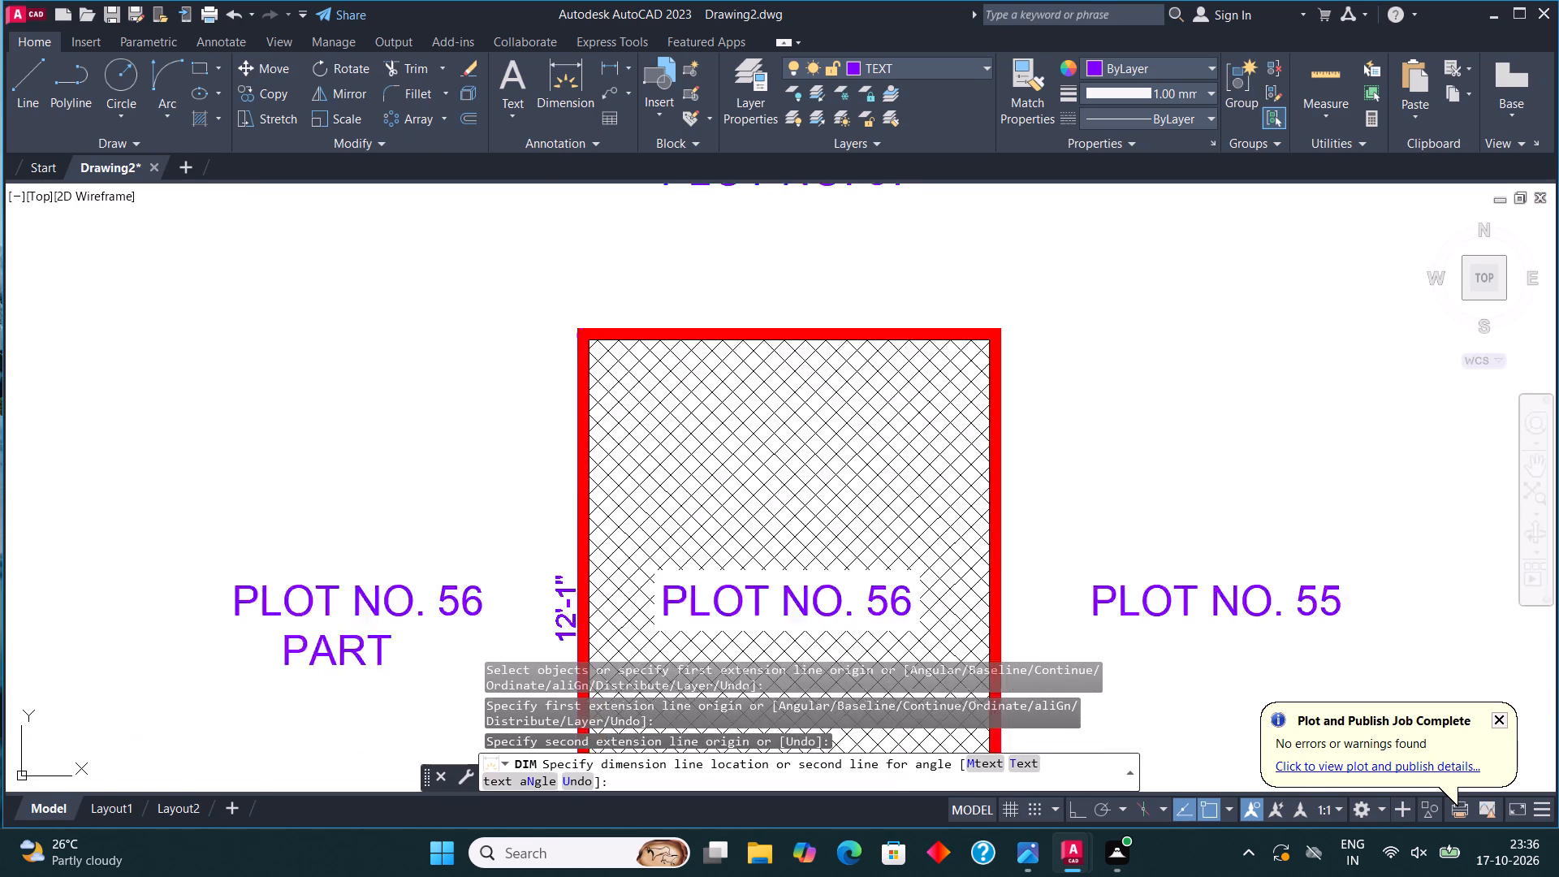
pyautogui.scroll(-1, 577, 328)
pyautogui.click(559, 330)
# Dimension the width of the hatched PLOT NO. 56 rectangle along the edge facing PLOT NO. 37.
pyautogui.click(570, 86)
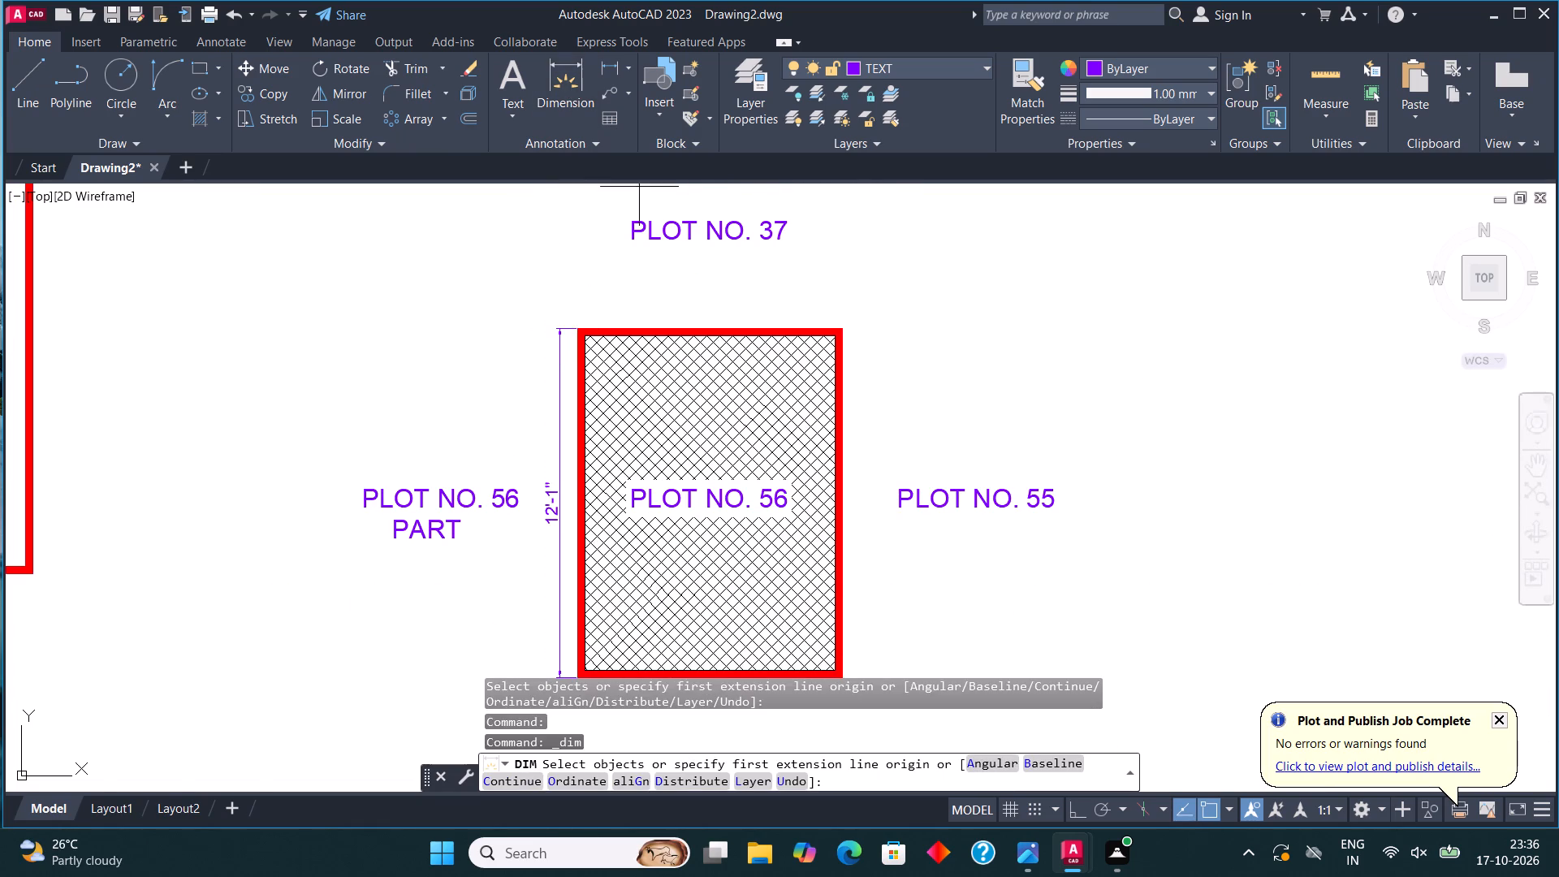
pyautogui.scroll(4, 578, 322)
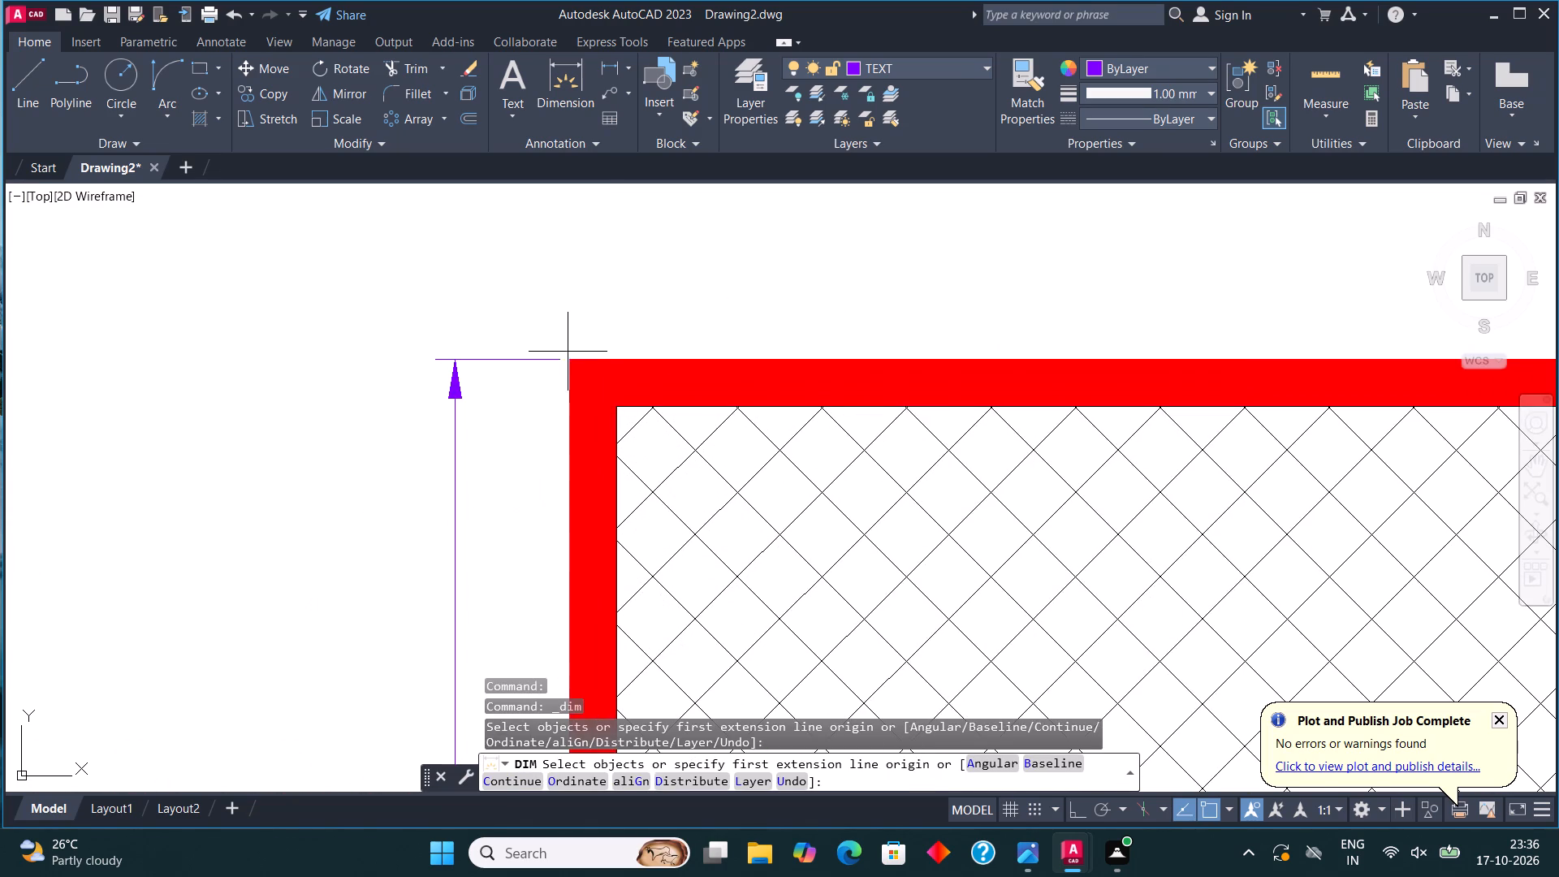
pyautogui.click(568, 355)
pyautogui.scroll(-3, 575, 361)
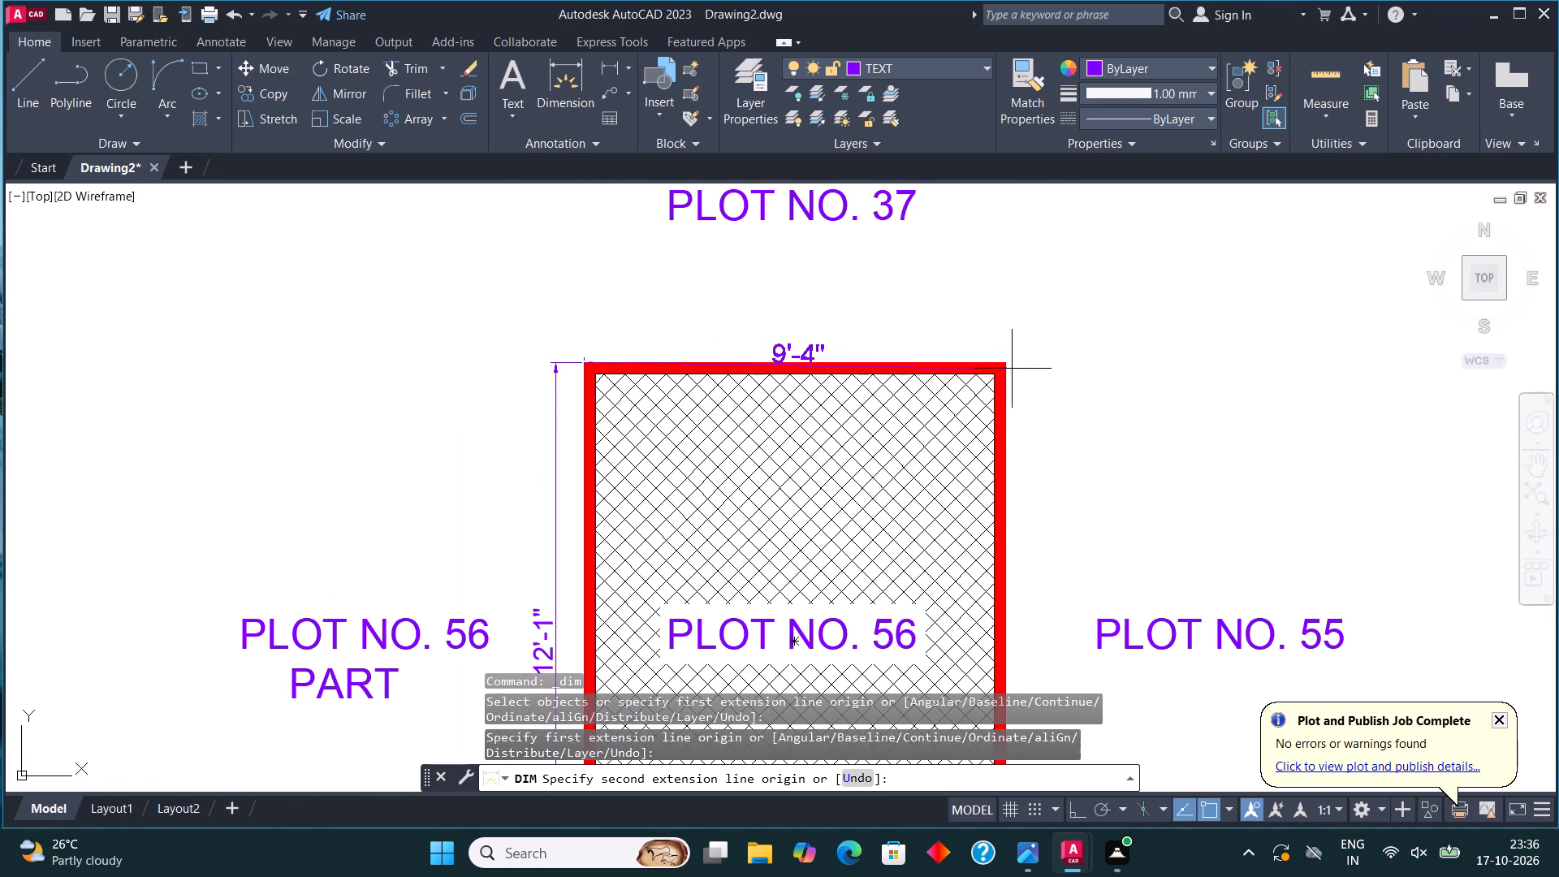
pyautogui.scroll(2, 1009, 363)
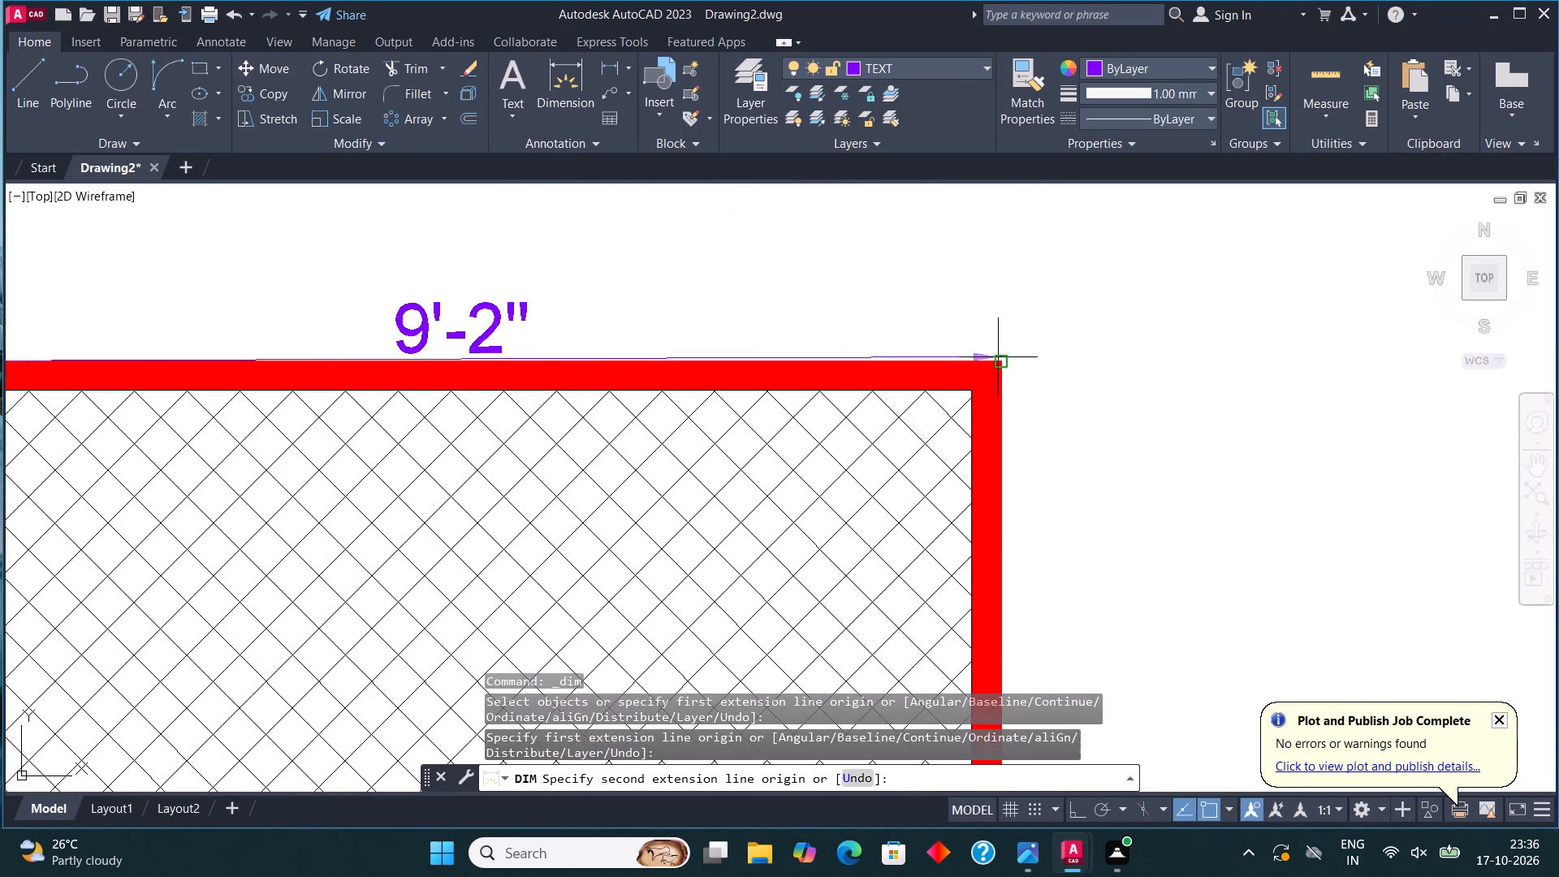
pyautogui.click(1002, 361)
pyautogui.click(1011, 307)
pyautogui.press('Escape')
pyautogui.scroll(-4, 1008, 323)
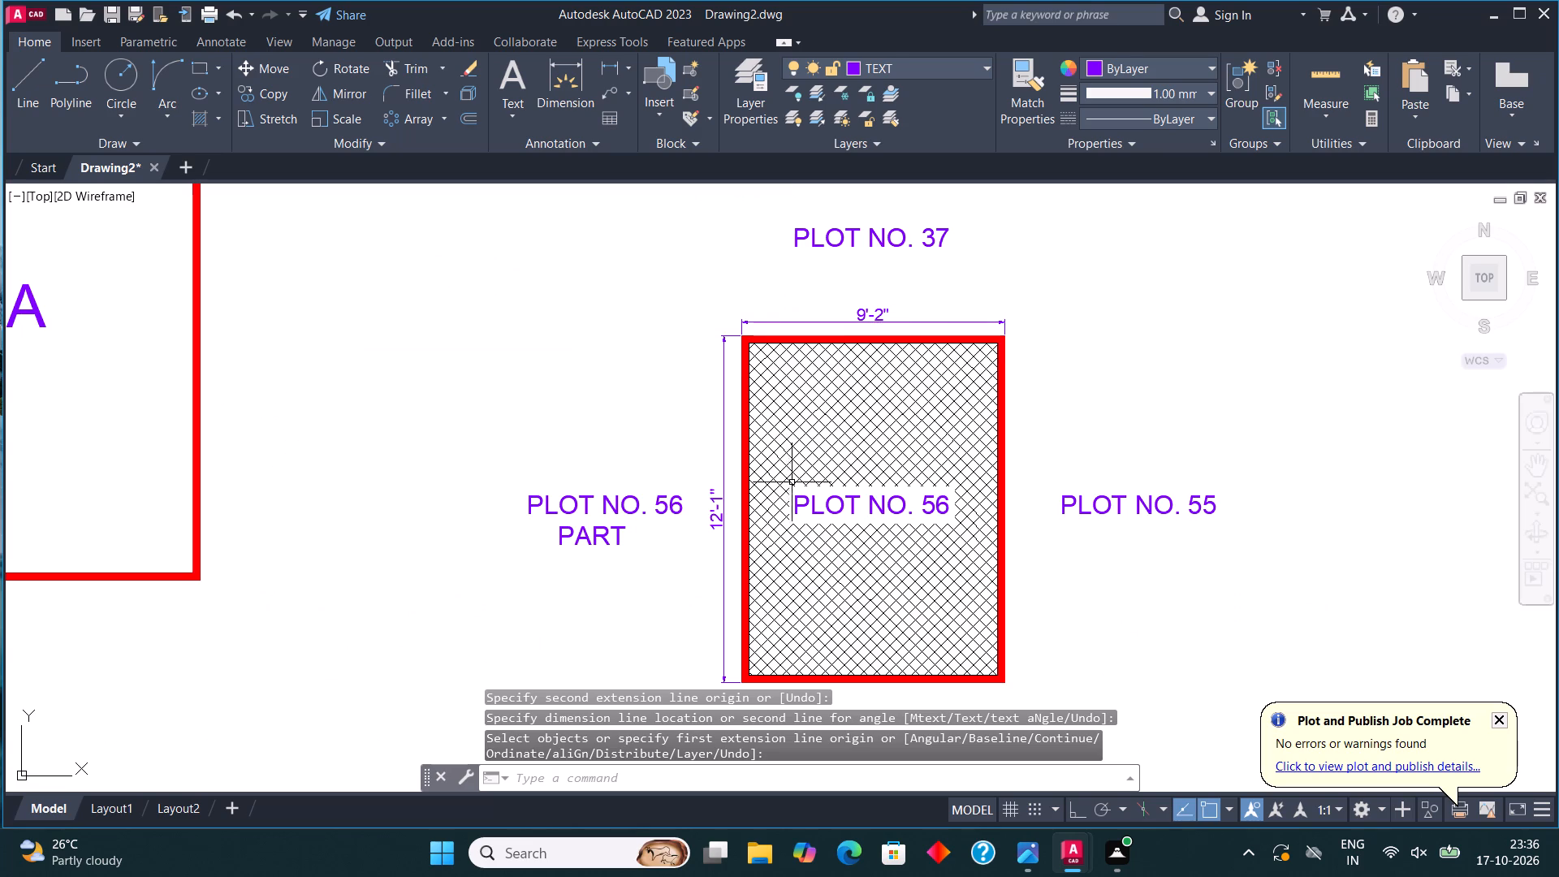
# Change the hatch color of the PLOT NO. 56 rectangle to green.
pyautogui.click(853, 425)
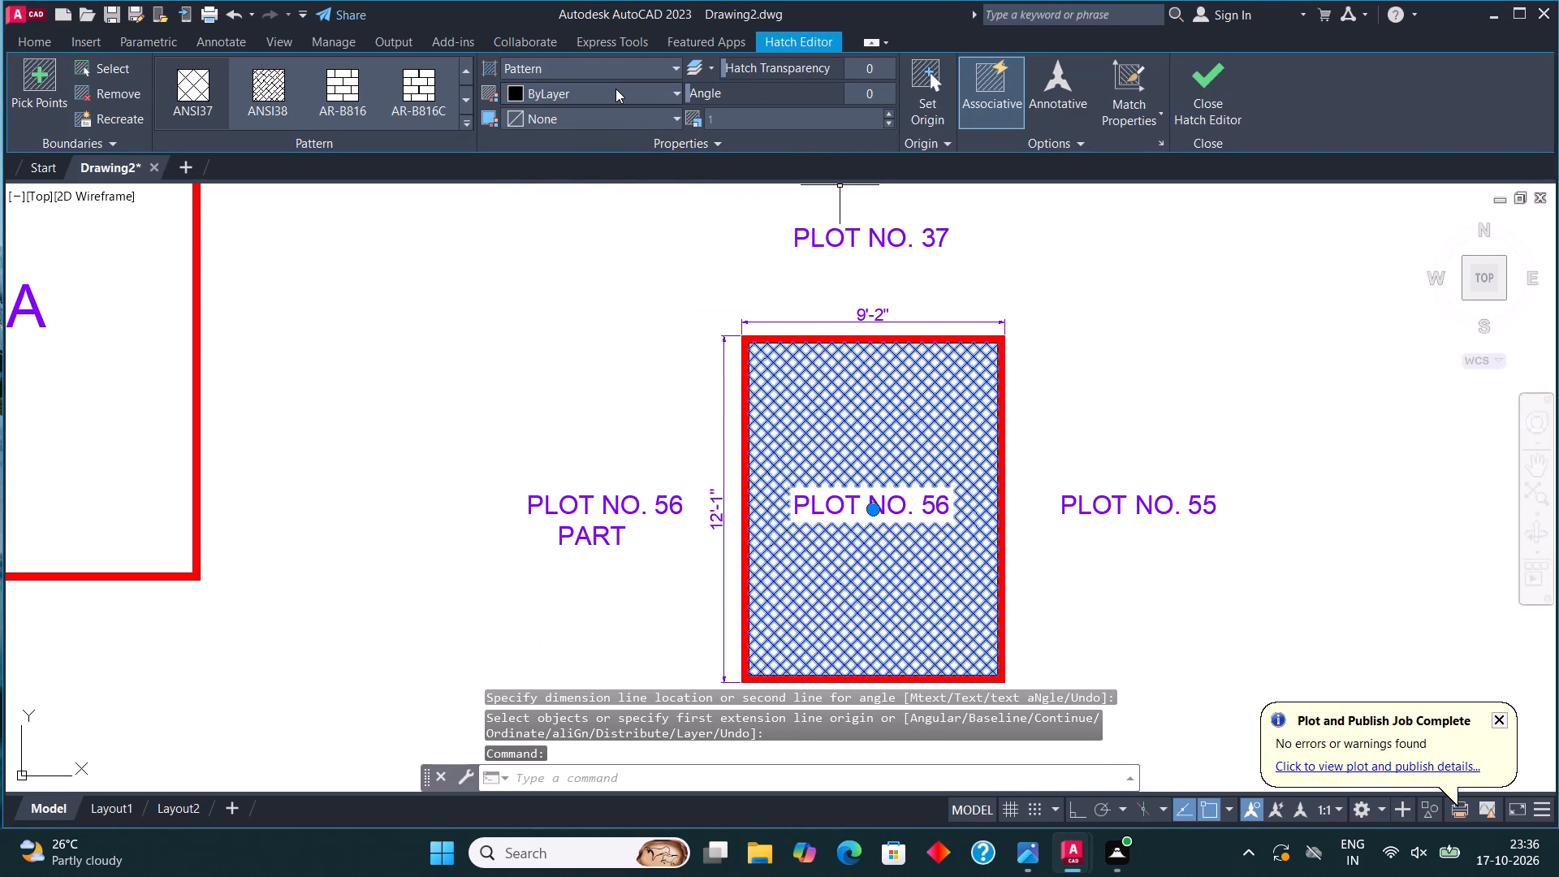
pyautogui.click(615, 89)
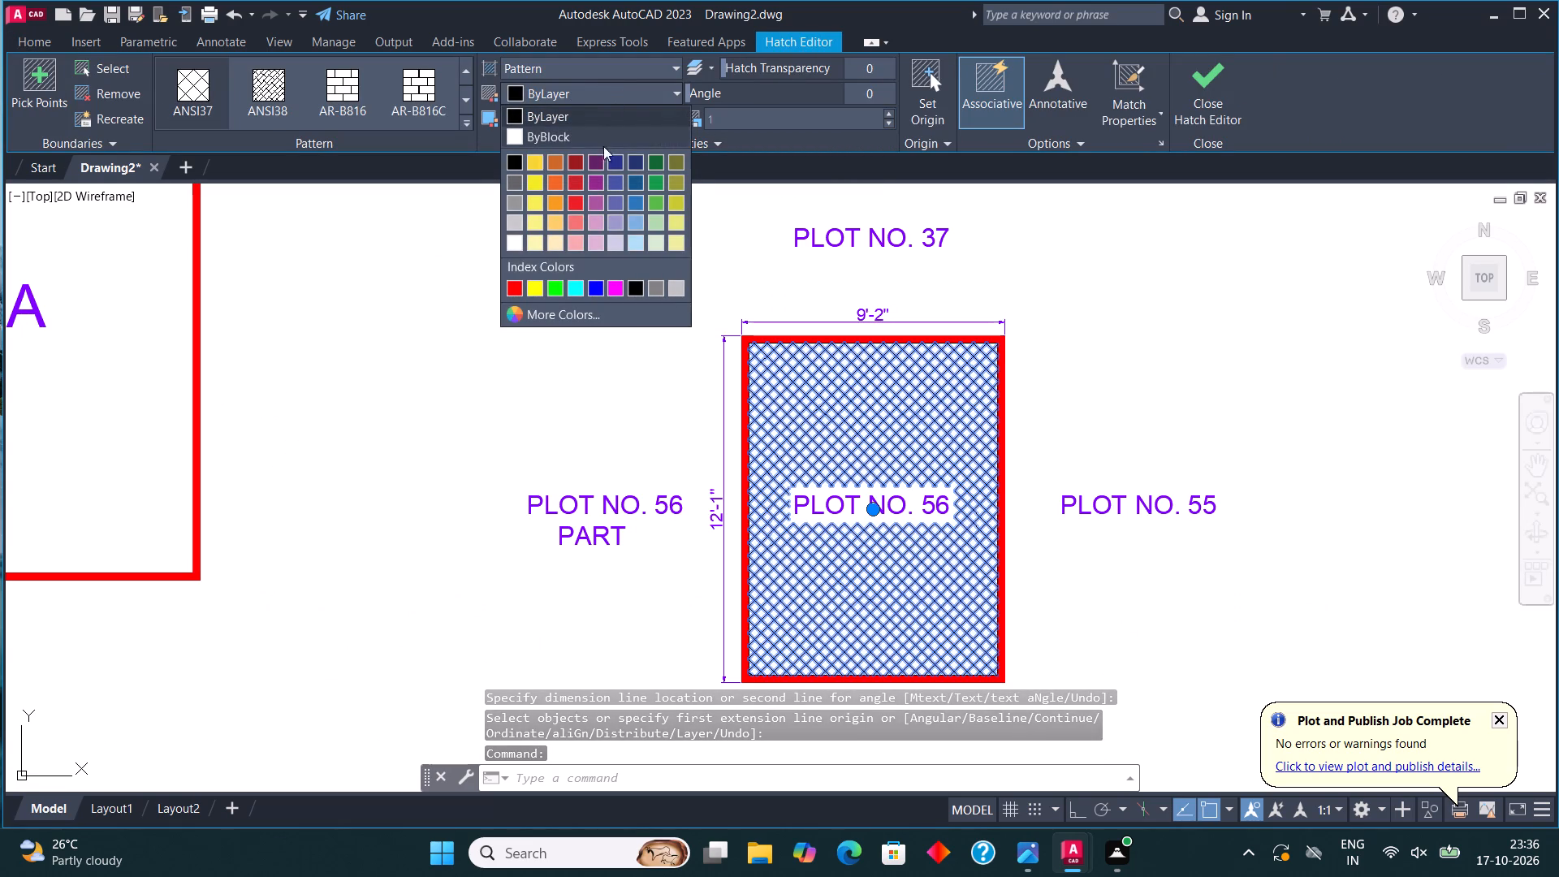
pyautogui.click(657, 205)
pyautogui.press('Escape')
# Change the hatch color of the red-bordered rectangle beside the compound wall detail to the same green.
pyautogui.scroll(-2, 637, 426)
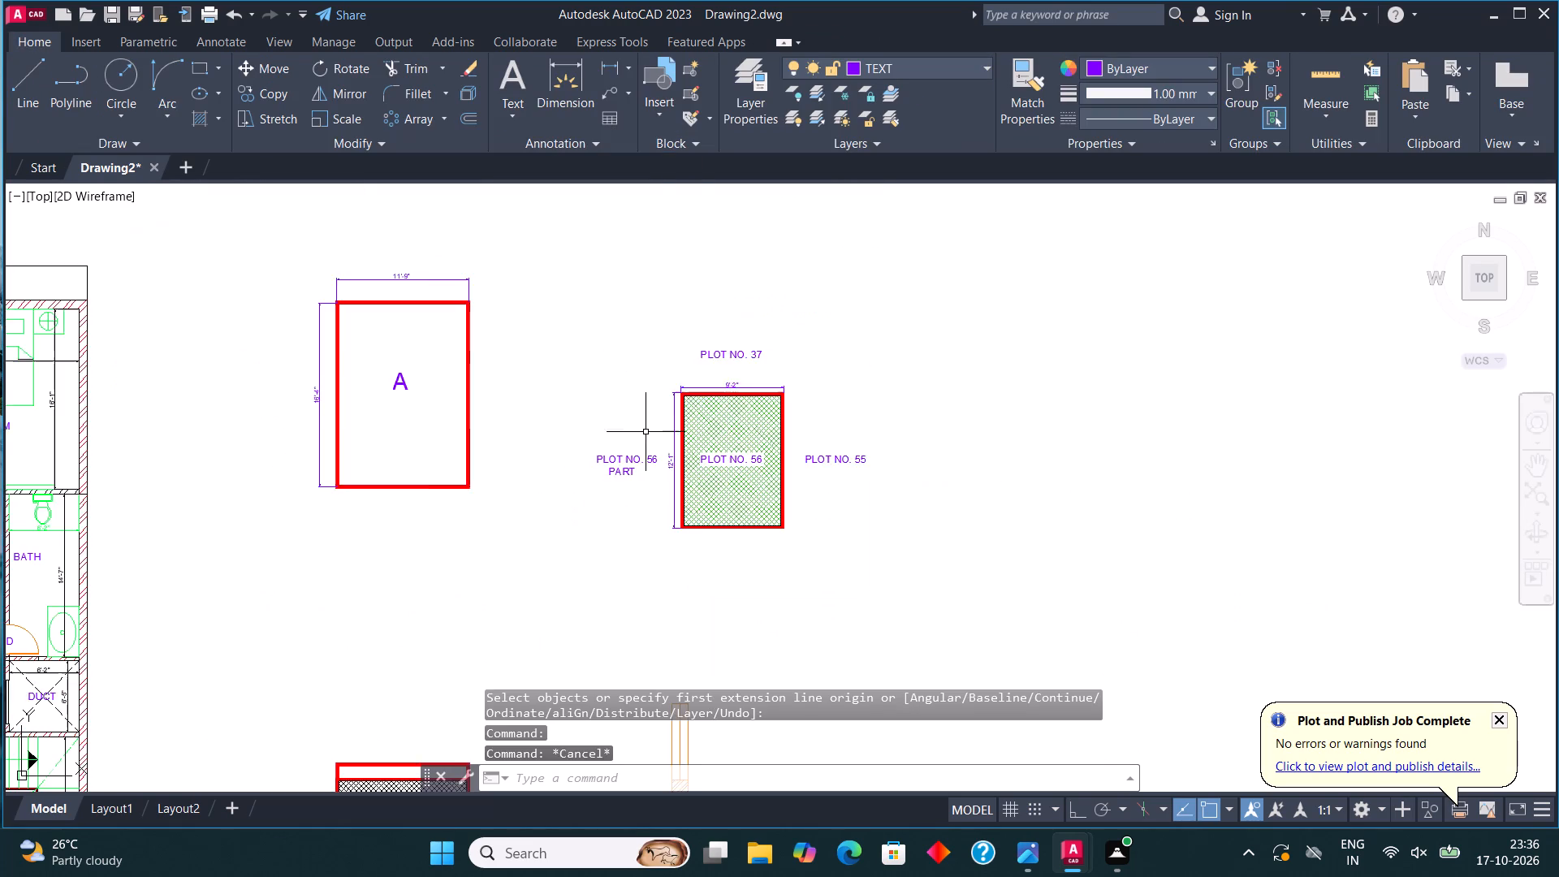
pyautogui.moveTo(729, 419); pyautogui.dragTo(939, 184, button='middle')
pyautogui.scroll(-1, 847, 342)
pyautogui.scroll(2, 732, 469)
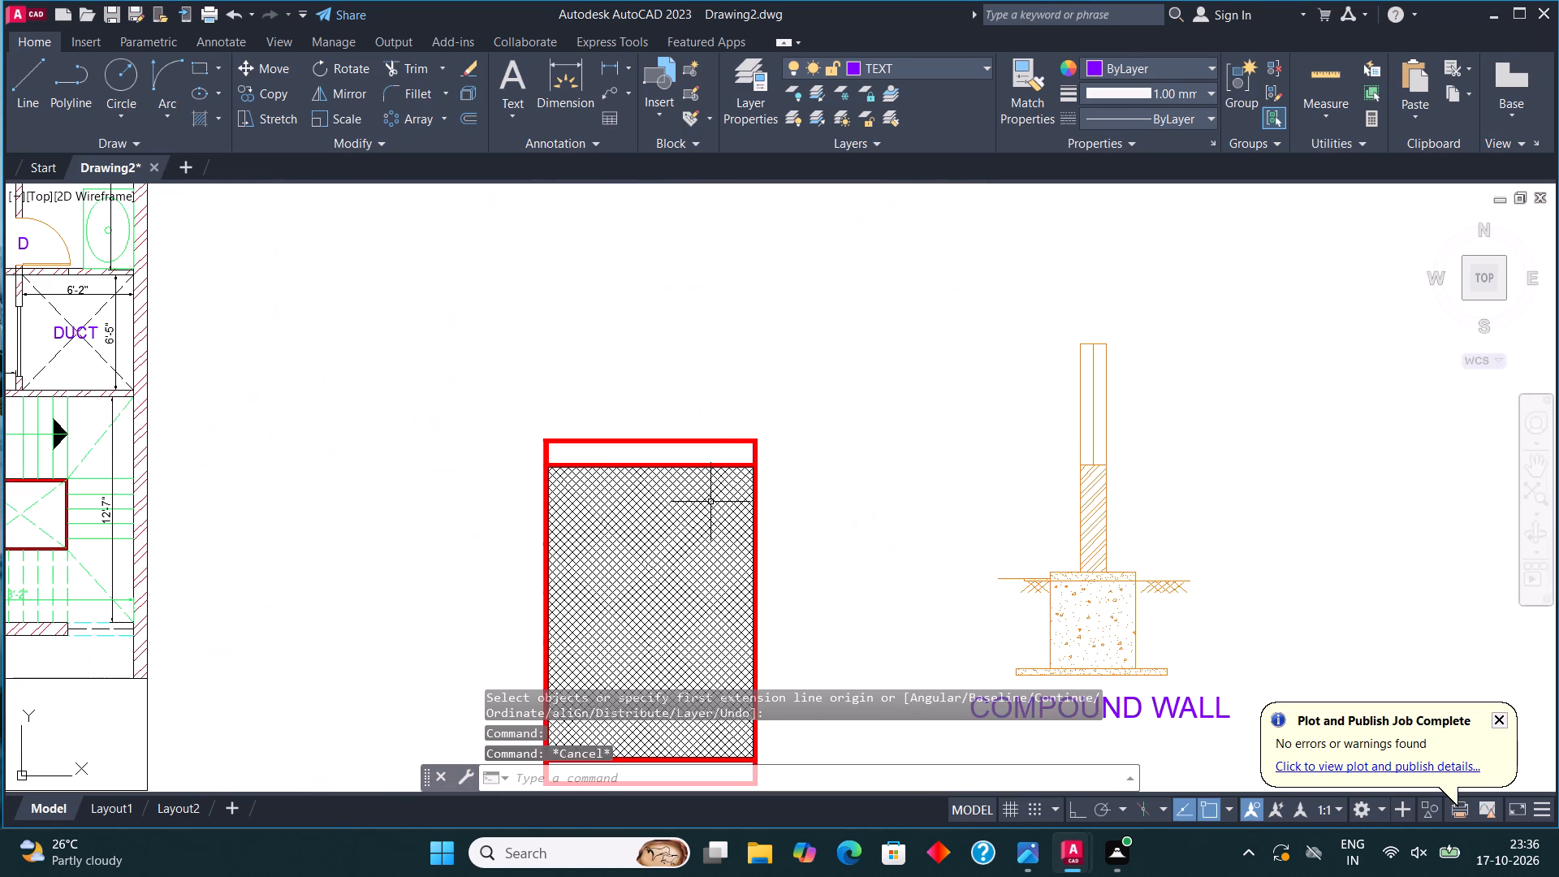
pyautogui.click(695, 517)
pyautogui.click(587, 92)
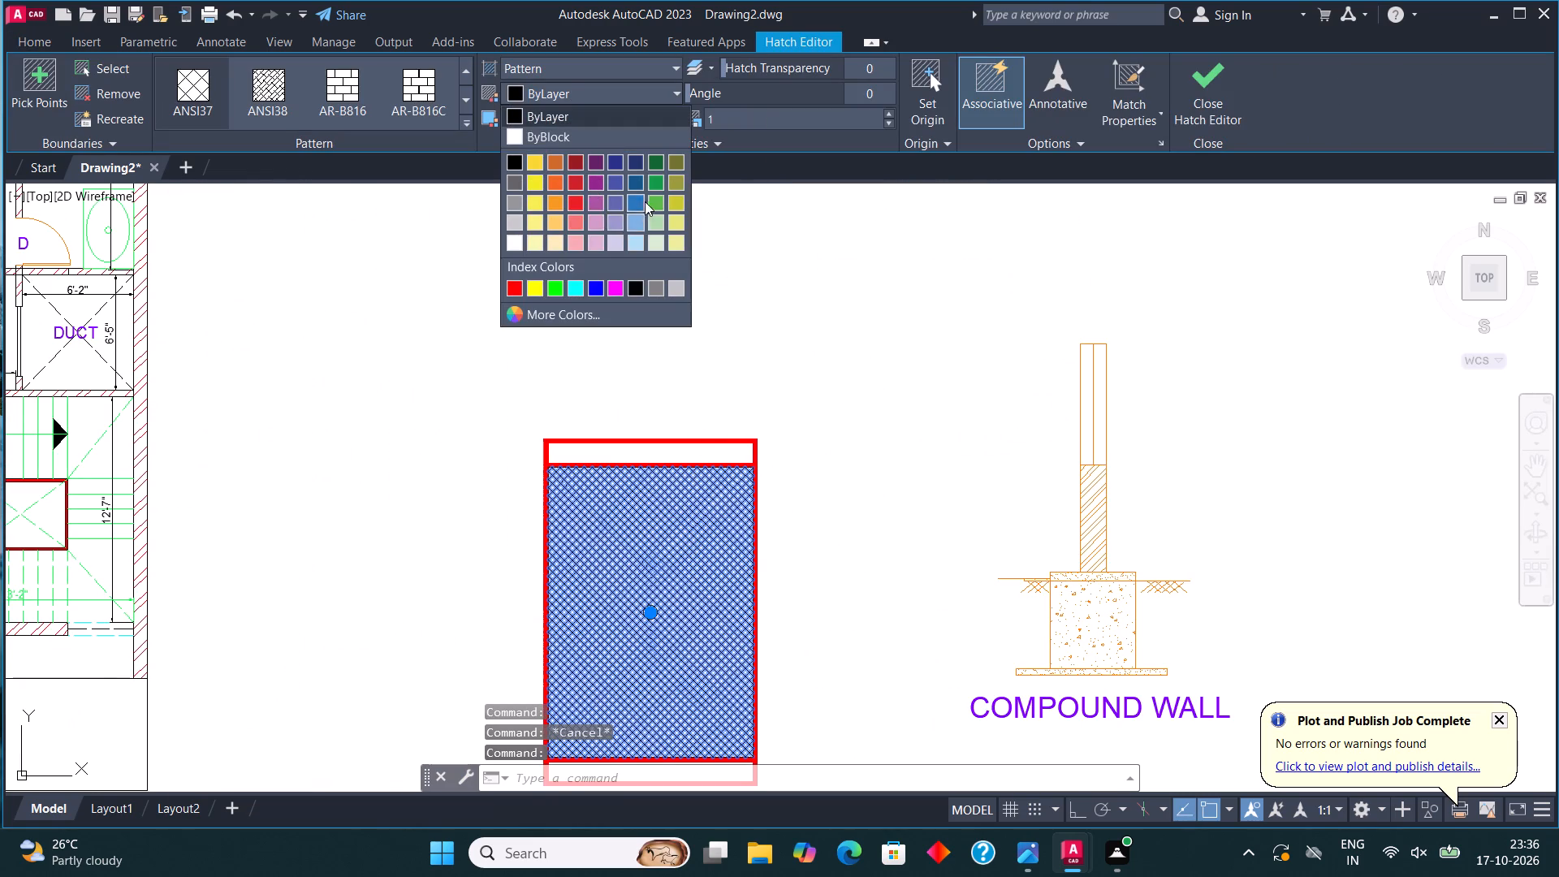
pyautogui.click(656, 198)
pyautogui.press('Escape')
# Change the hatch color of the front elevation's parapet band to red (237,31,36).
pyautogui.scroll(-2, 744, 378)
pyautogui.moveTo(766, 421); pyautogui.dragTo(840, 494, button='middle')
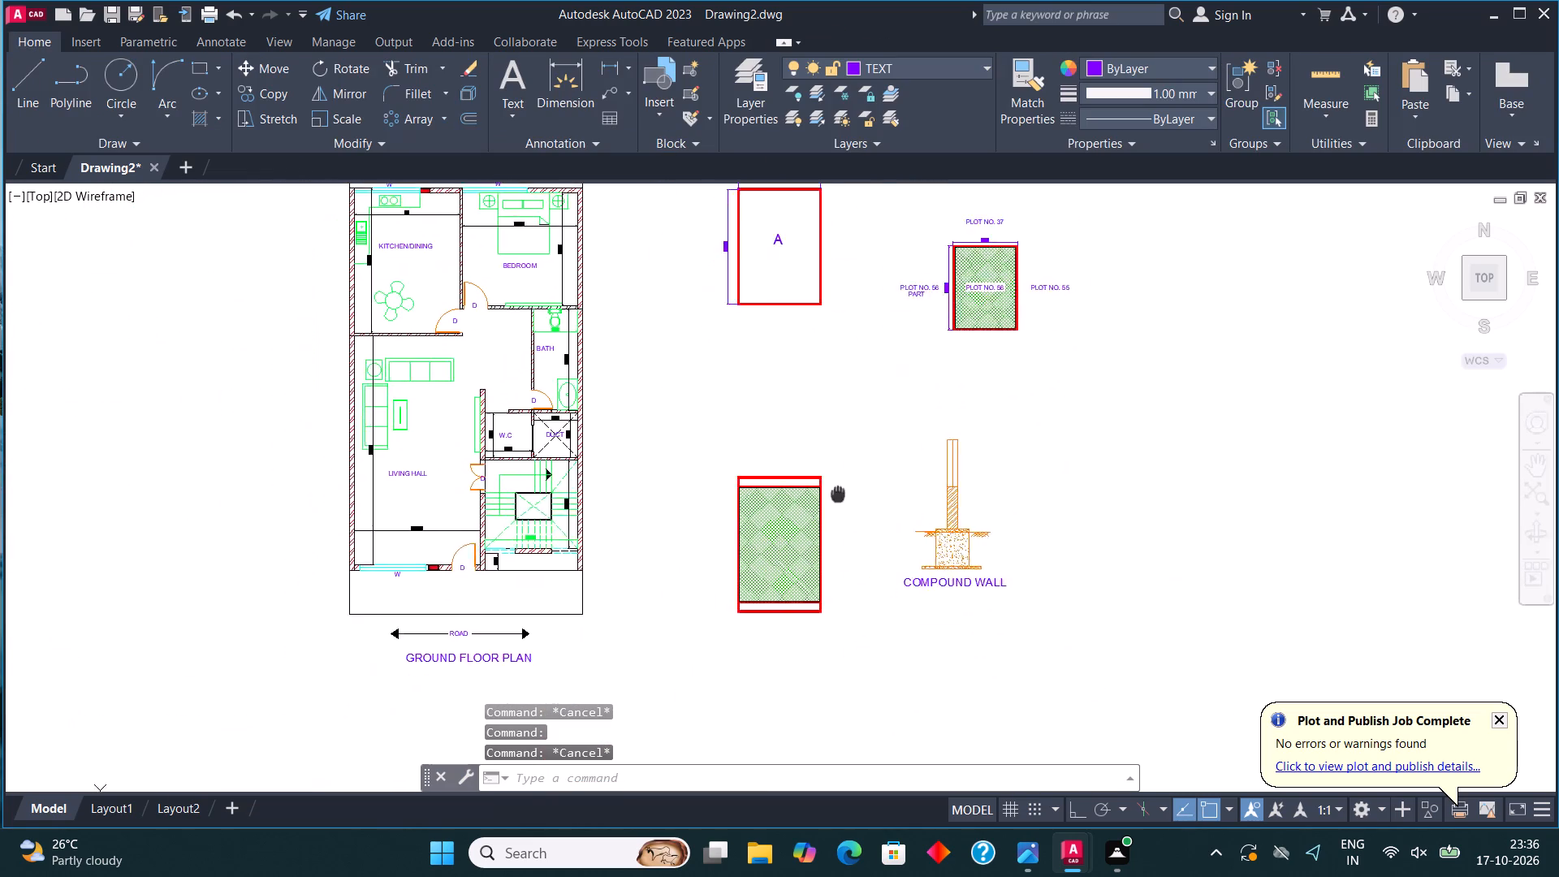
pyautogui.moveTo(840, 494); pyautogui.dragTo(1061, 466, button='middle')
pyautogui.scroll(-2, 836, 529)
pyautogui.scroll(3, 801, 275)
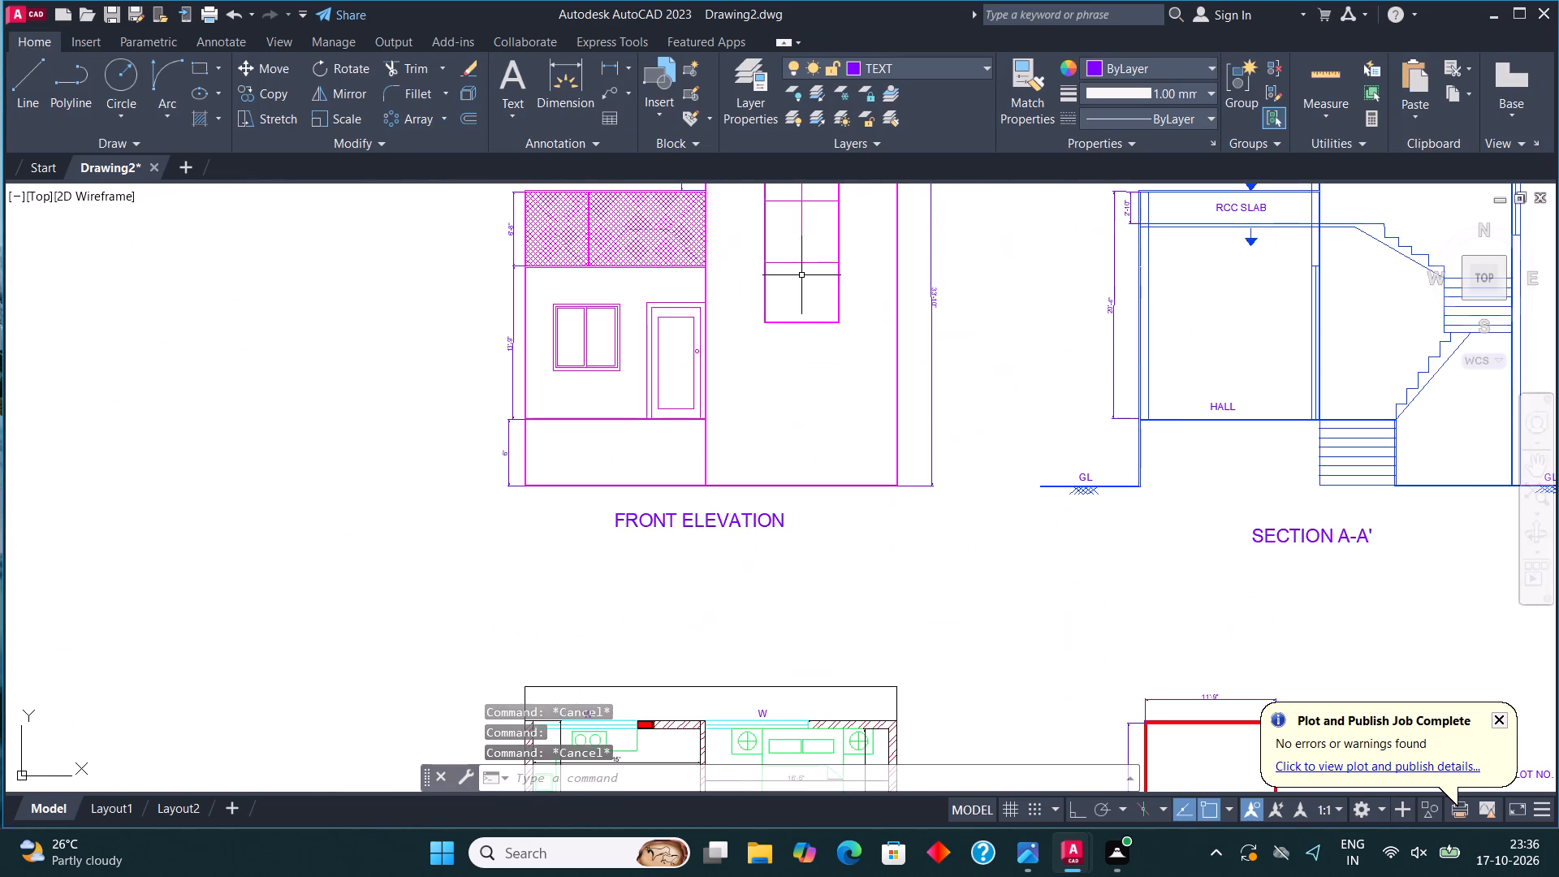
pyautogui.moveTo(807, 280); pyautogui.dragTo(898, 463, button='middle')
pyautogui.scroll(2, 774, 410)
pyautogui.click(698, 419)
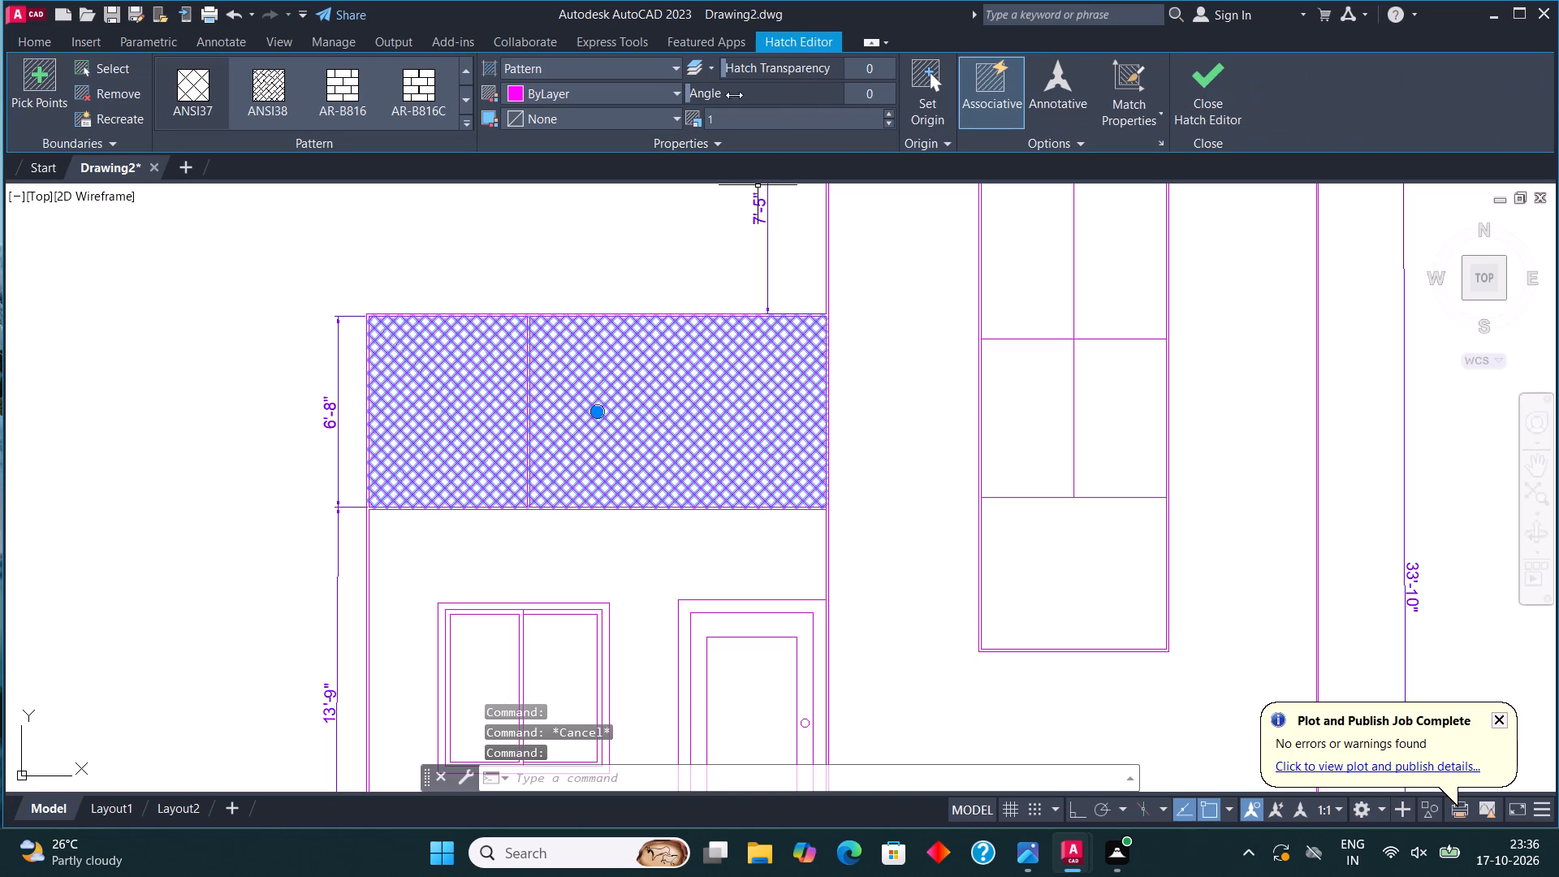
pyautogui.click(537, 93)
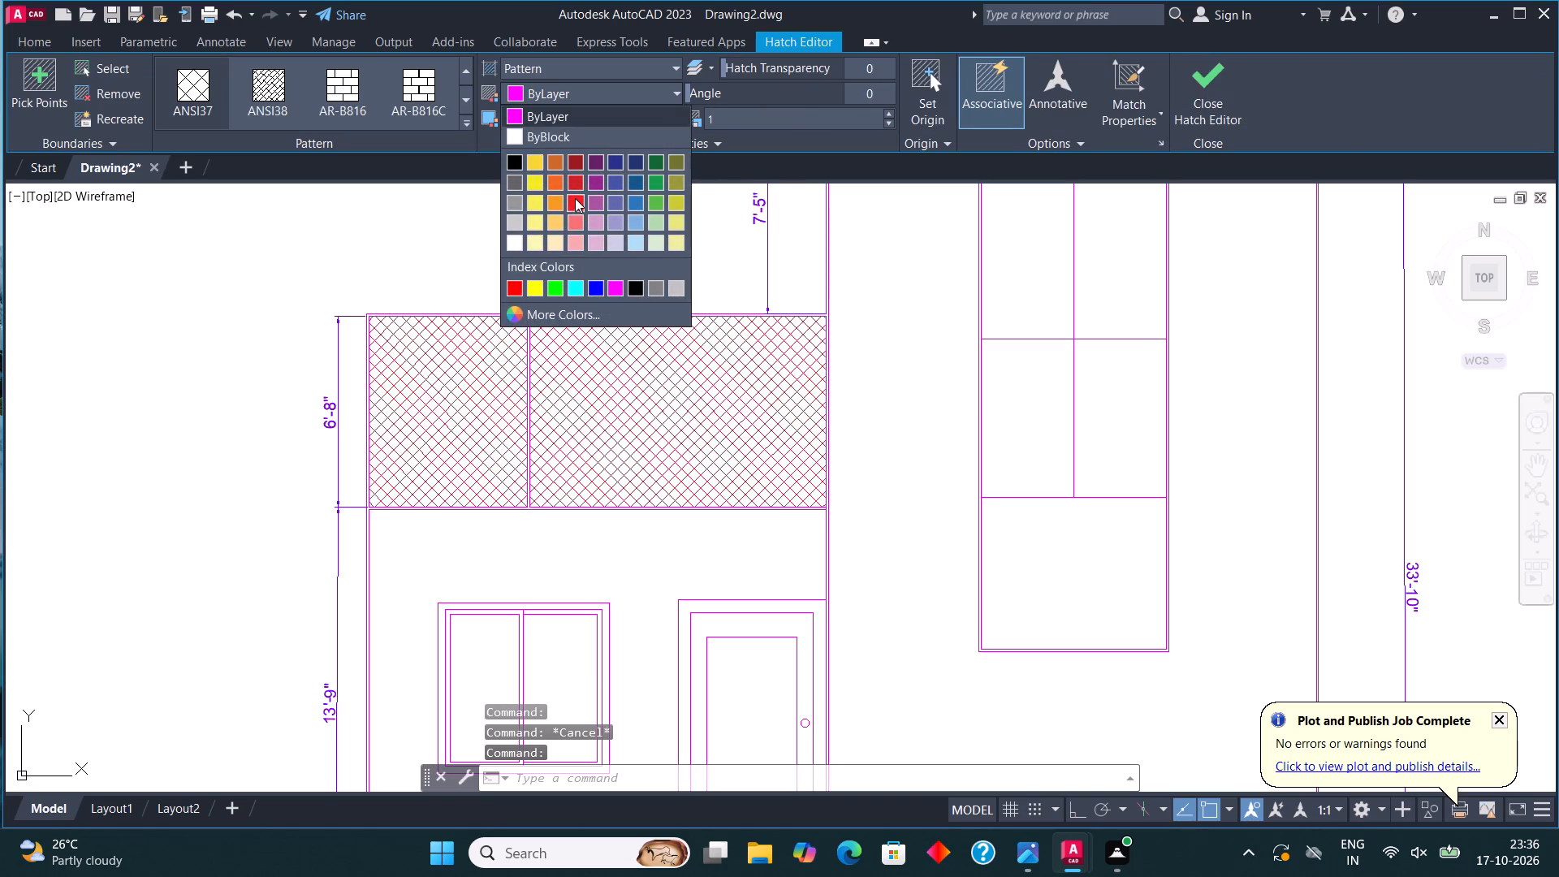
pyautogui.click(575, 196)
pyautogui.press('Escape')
# Change the hatch color of the front elevation's parapet band to green, matching the plot hatches.
pyautogui.scroll(-3, 529, 343)
pyautogui.moveTo(931, 410); pyautogui.dragTo(944, 420, button='middle')
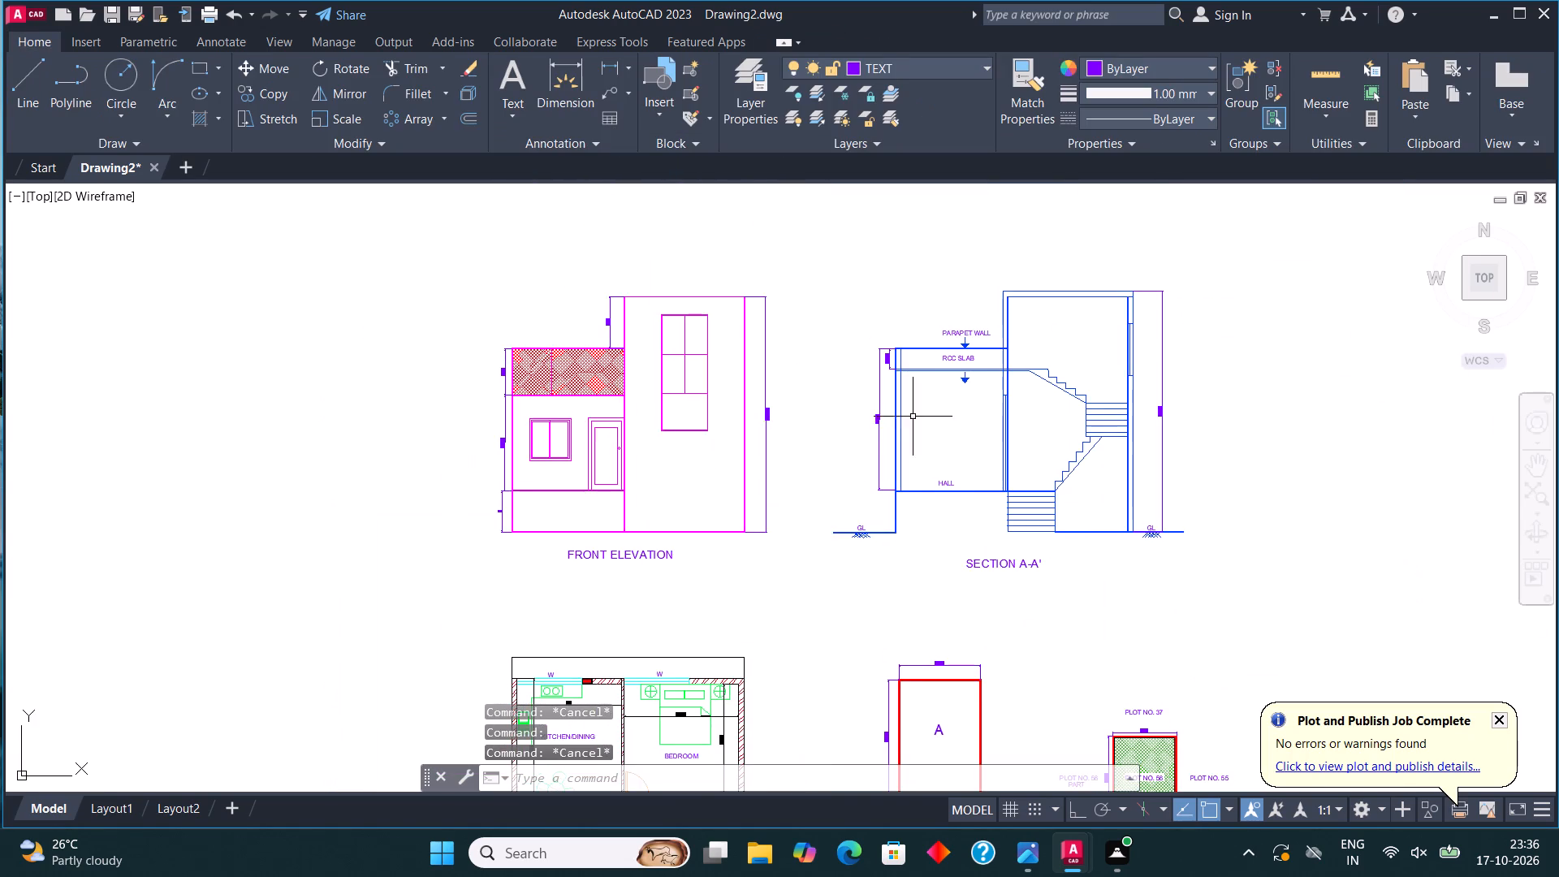
pyautogui.scroll(3, 586, 378)
pyautogui.click(577, 368)
pyautogui.click(546, 89)
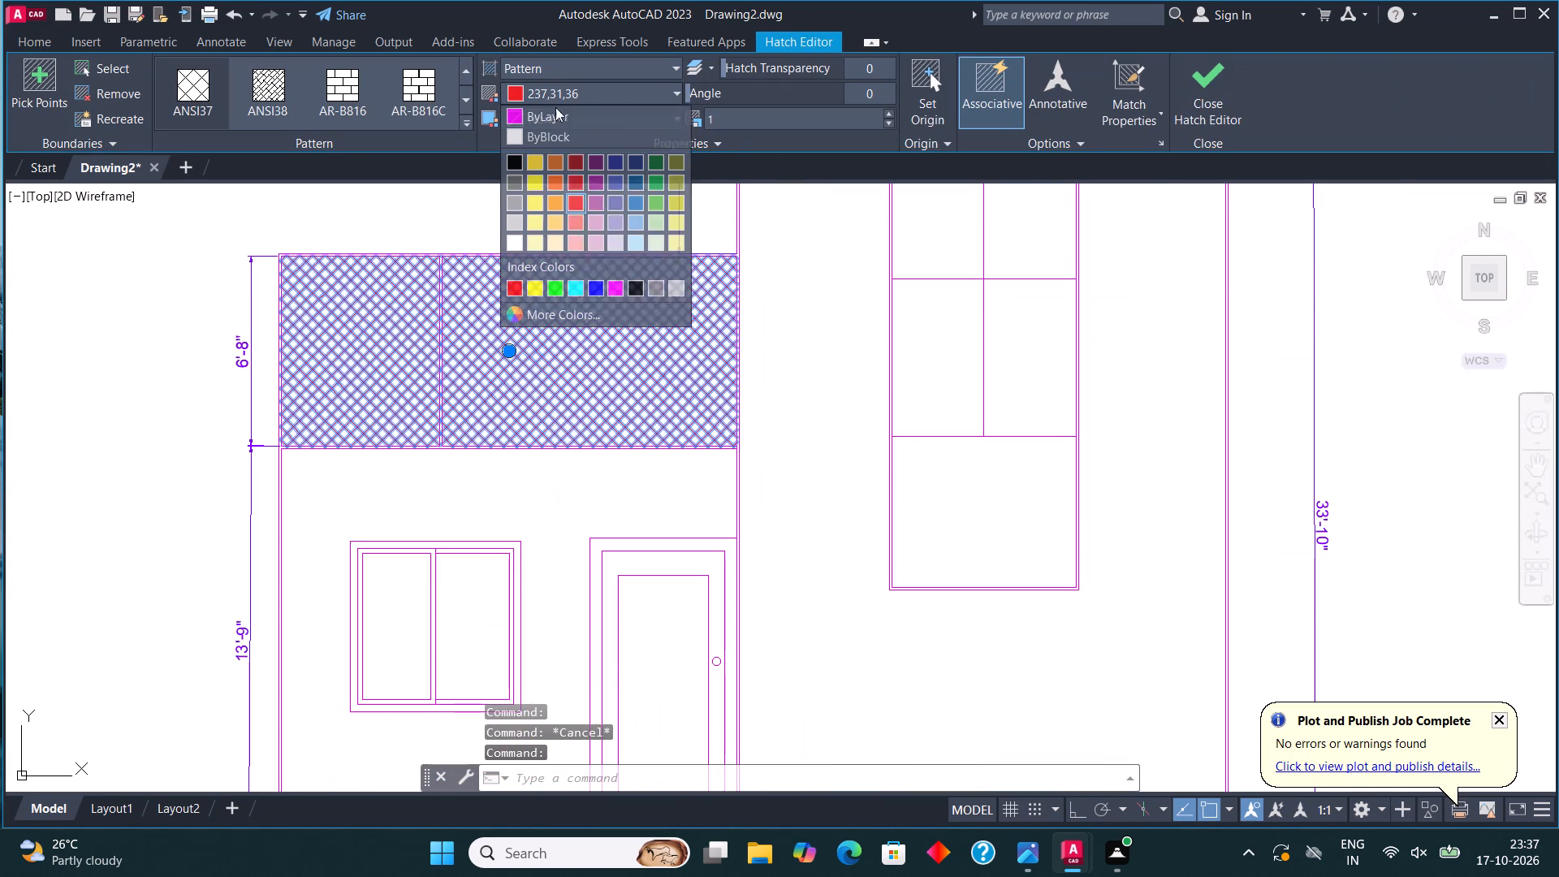
pyautogui.click(652, 200)
pyautogui.press('Escape')
pyautogui.scroll(-3, 456, 306)
pyautogui.press('Escape')
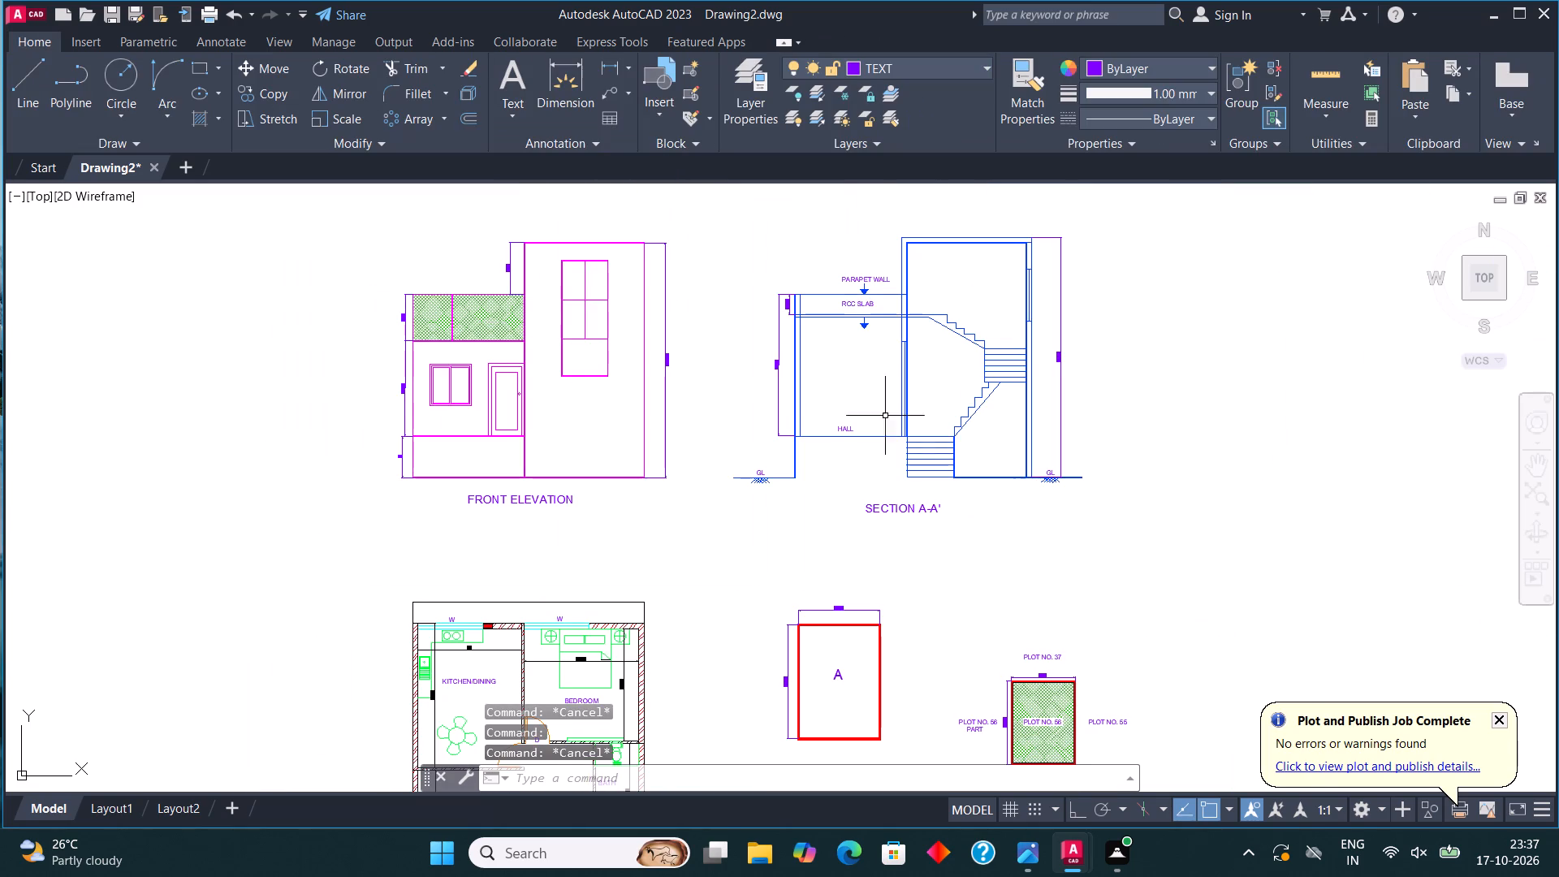
# Make ELE the current layer.
pyautogui.moveTo(916, 389); pyautogui.dragTo(707, 398, button='middle')
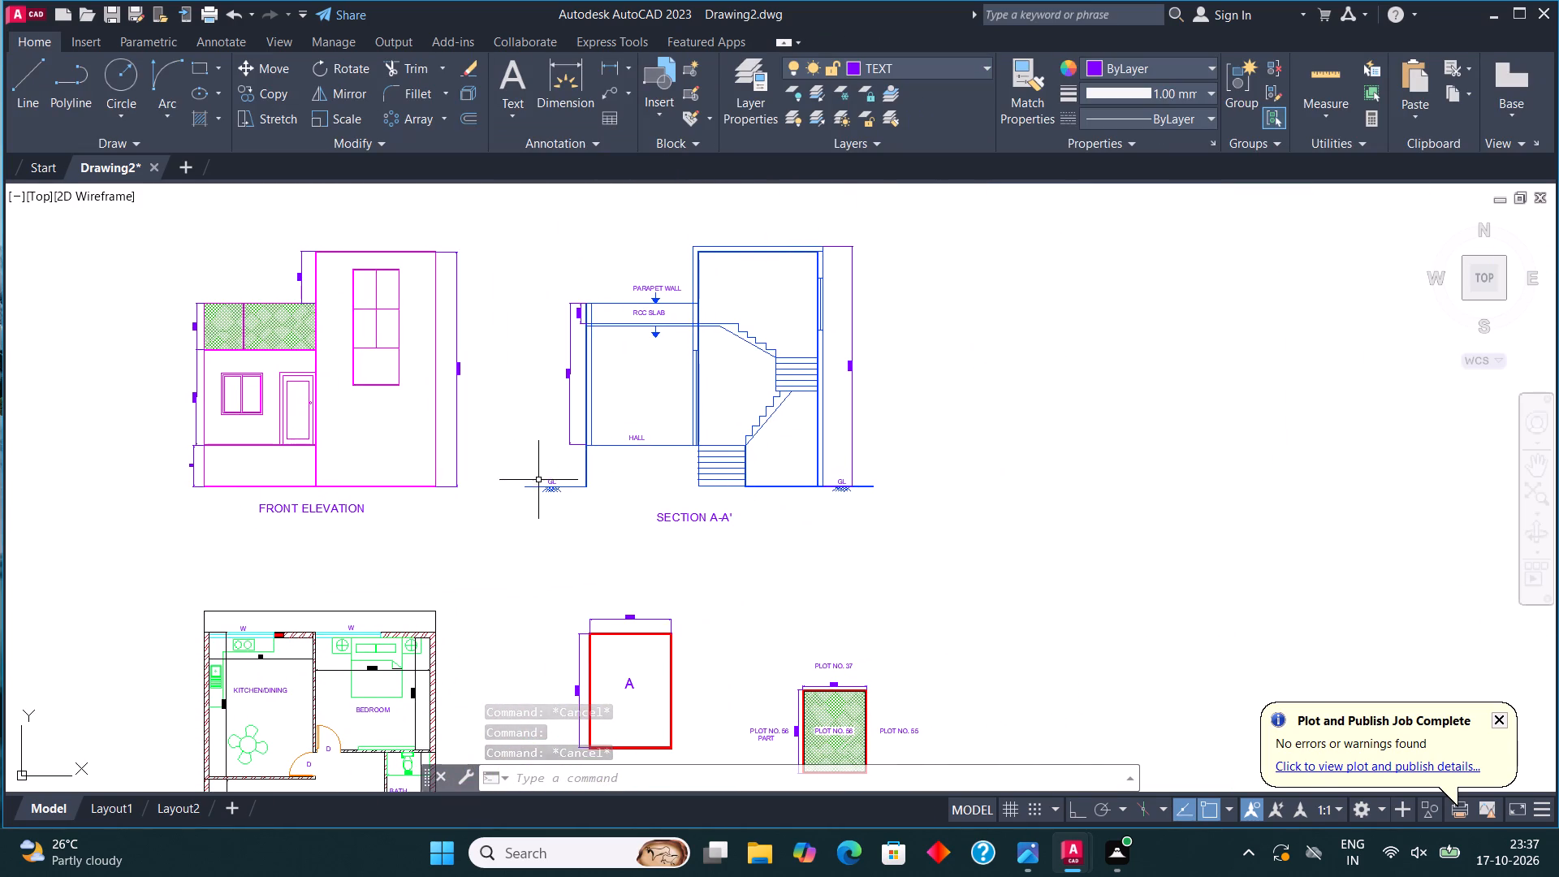
pyautogui.scroll(1, 404, 326)
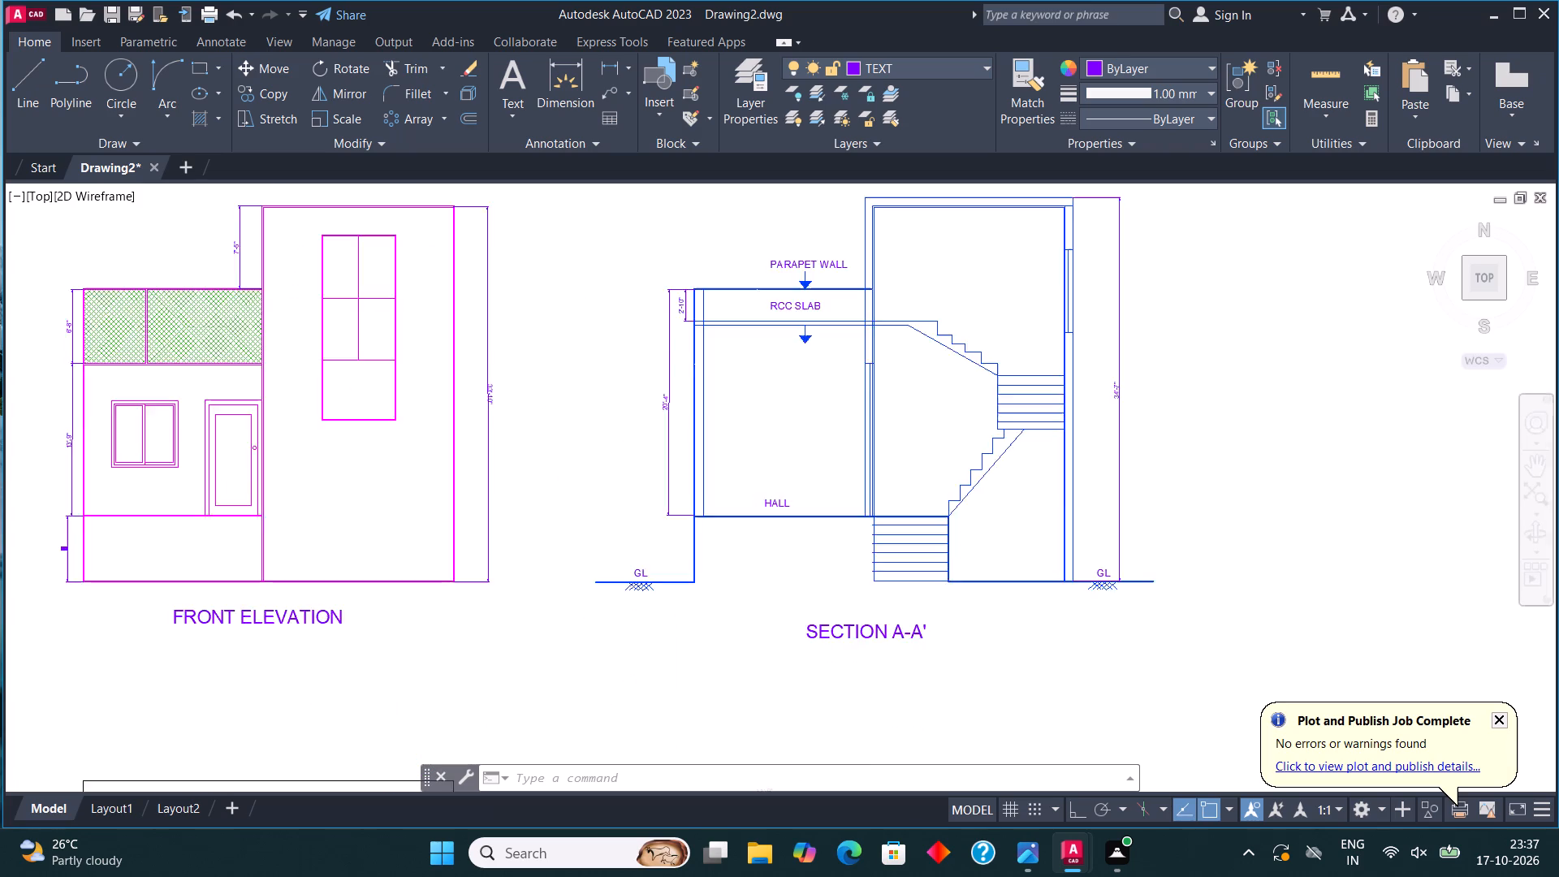
pyautogui.scroll(2, 404, 326)
pyautogui.scroll(-3, 489, 378)
pyautogui.moveTo(558, 428); pyautogui.dragTo(621, 501, button='middle')
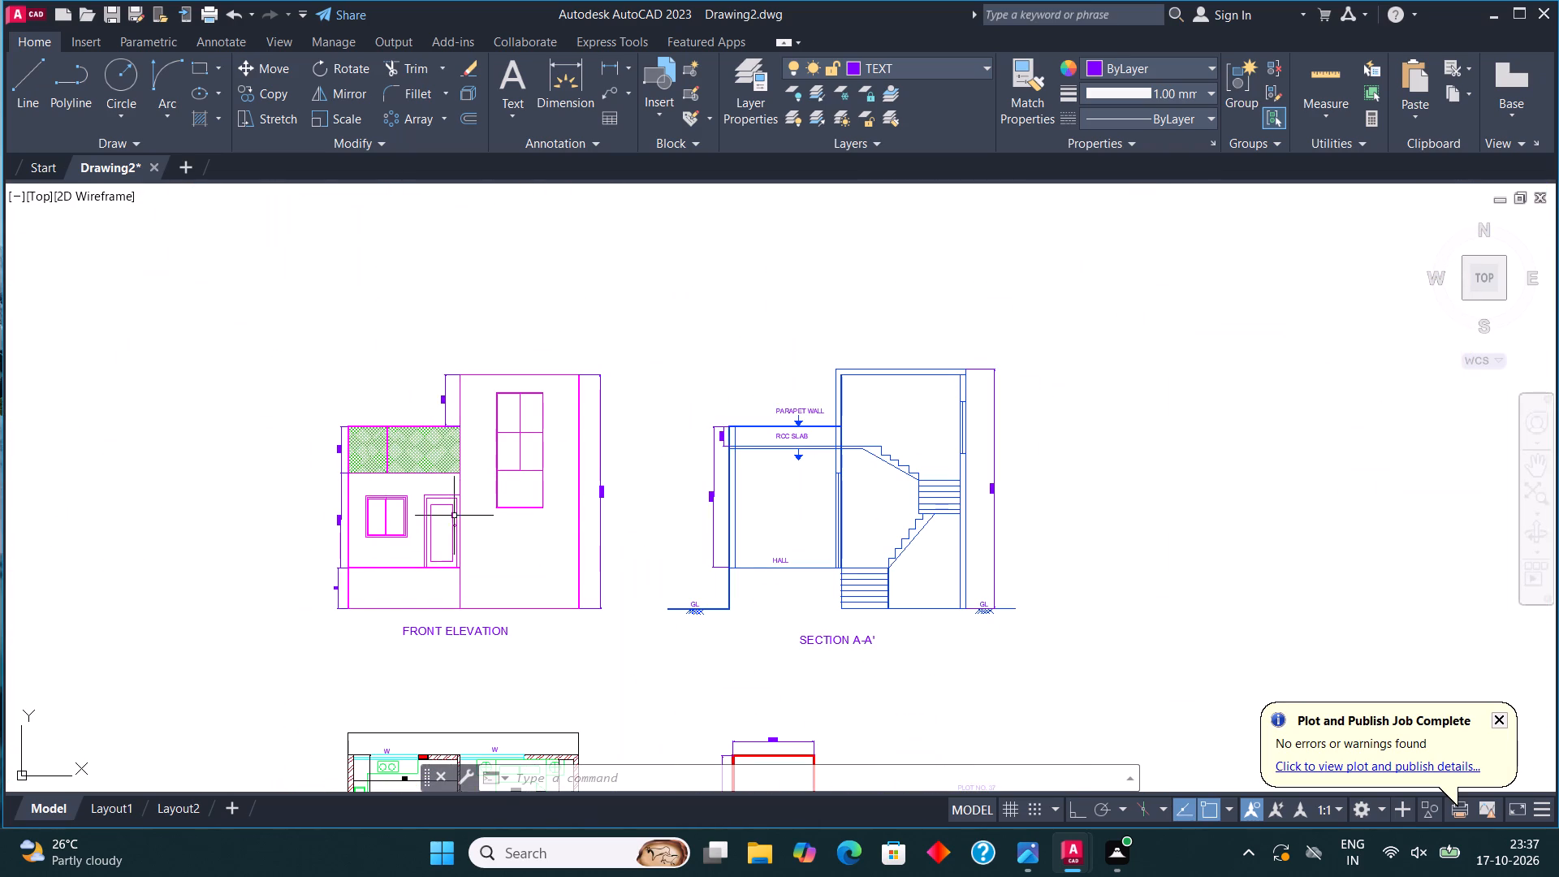
pyautogui.scroll(4, 320, 562)
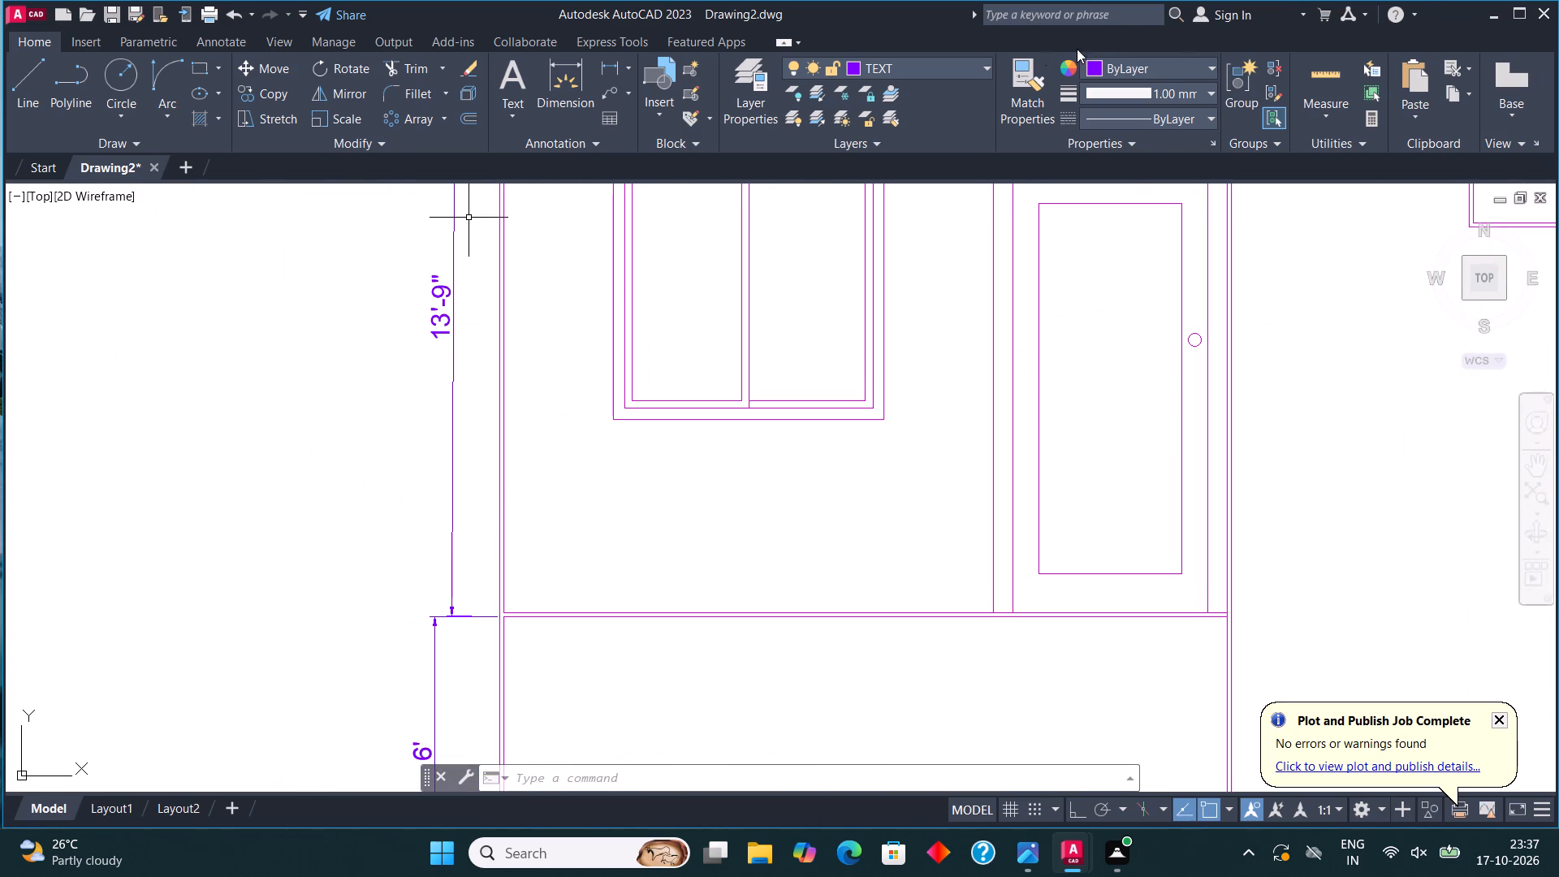
pyautogui.click(895, 63)
pyautogui.click(900, 165)
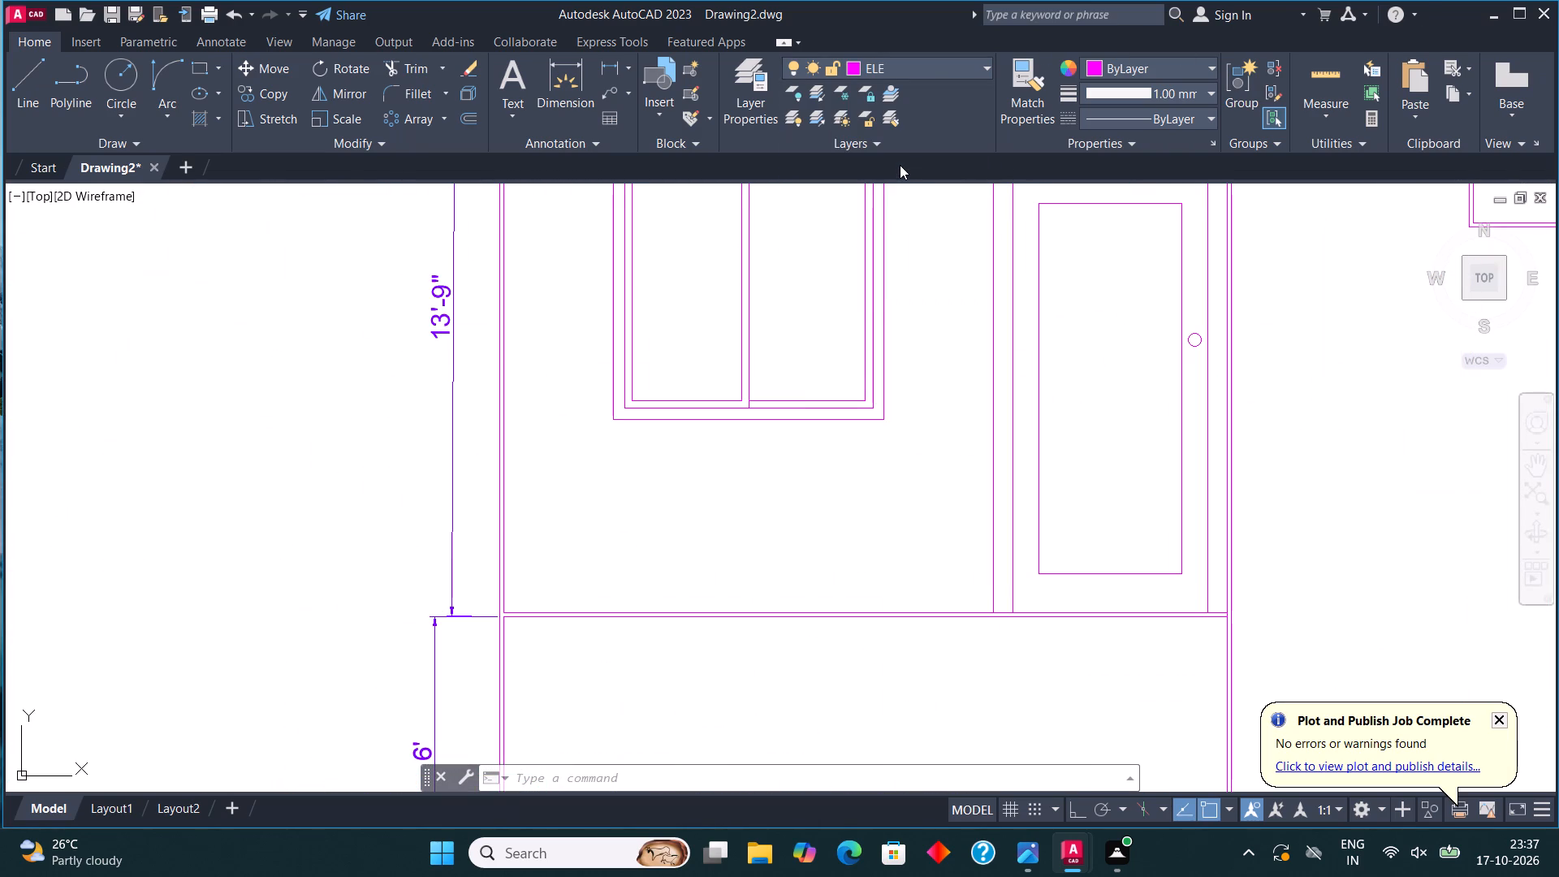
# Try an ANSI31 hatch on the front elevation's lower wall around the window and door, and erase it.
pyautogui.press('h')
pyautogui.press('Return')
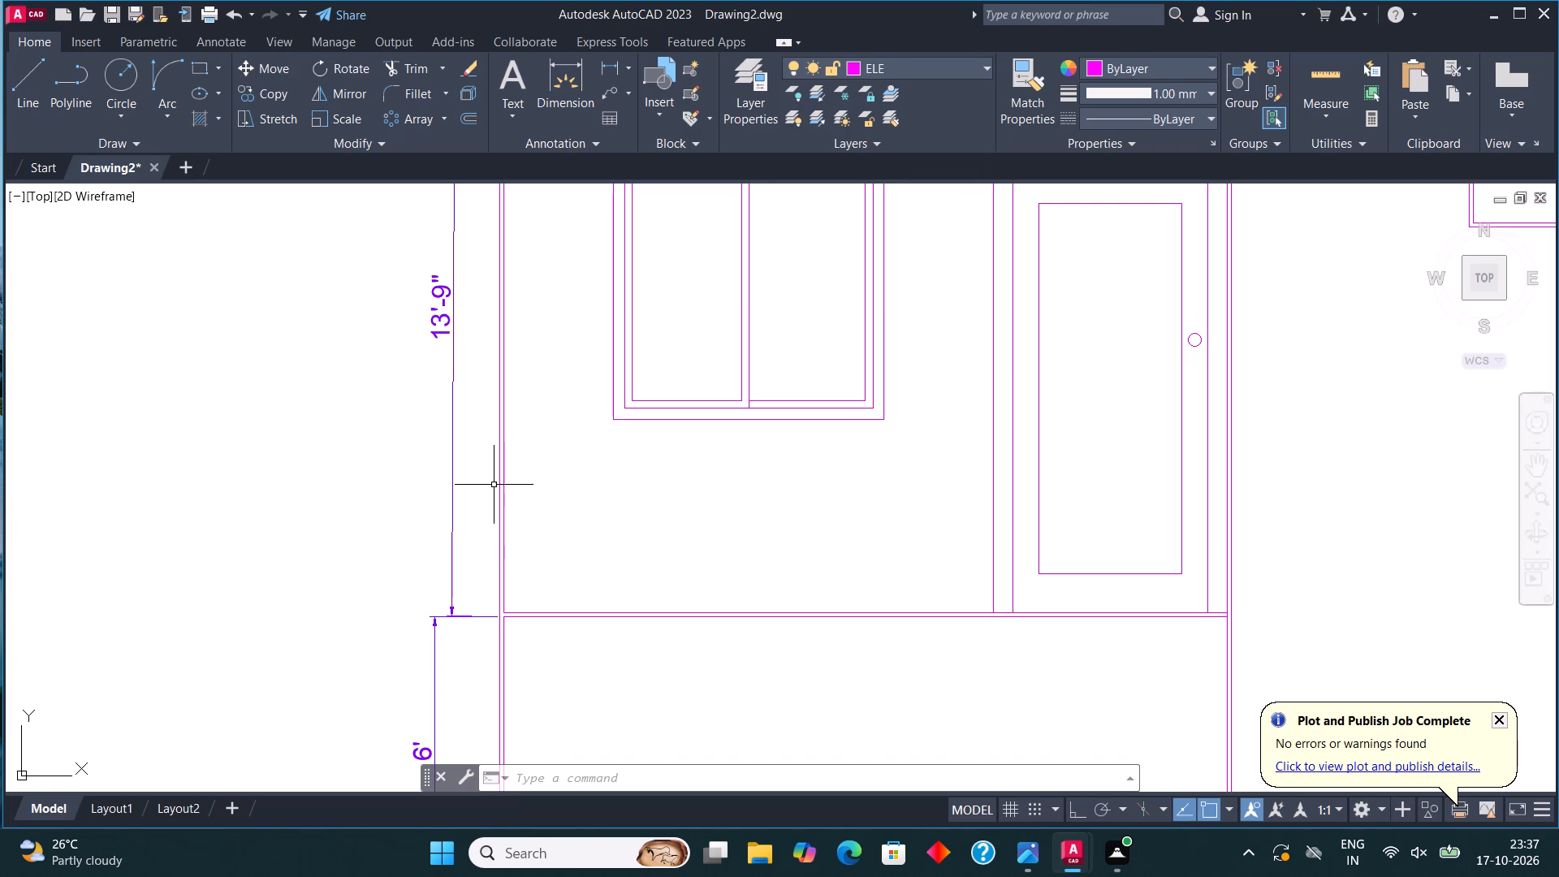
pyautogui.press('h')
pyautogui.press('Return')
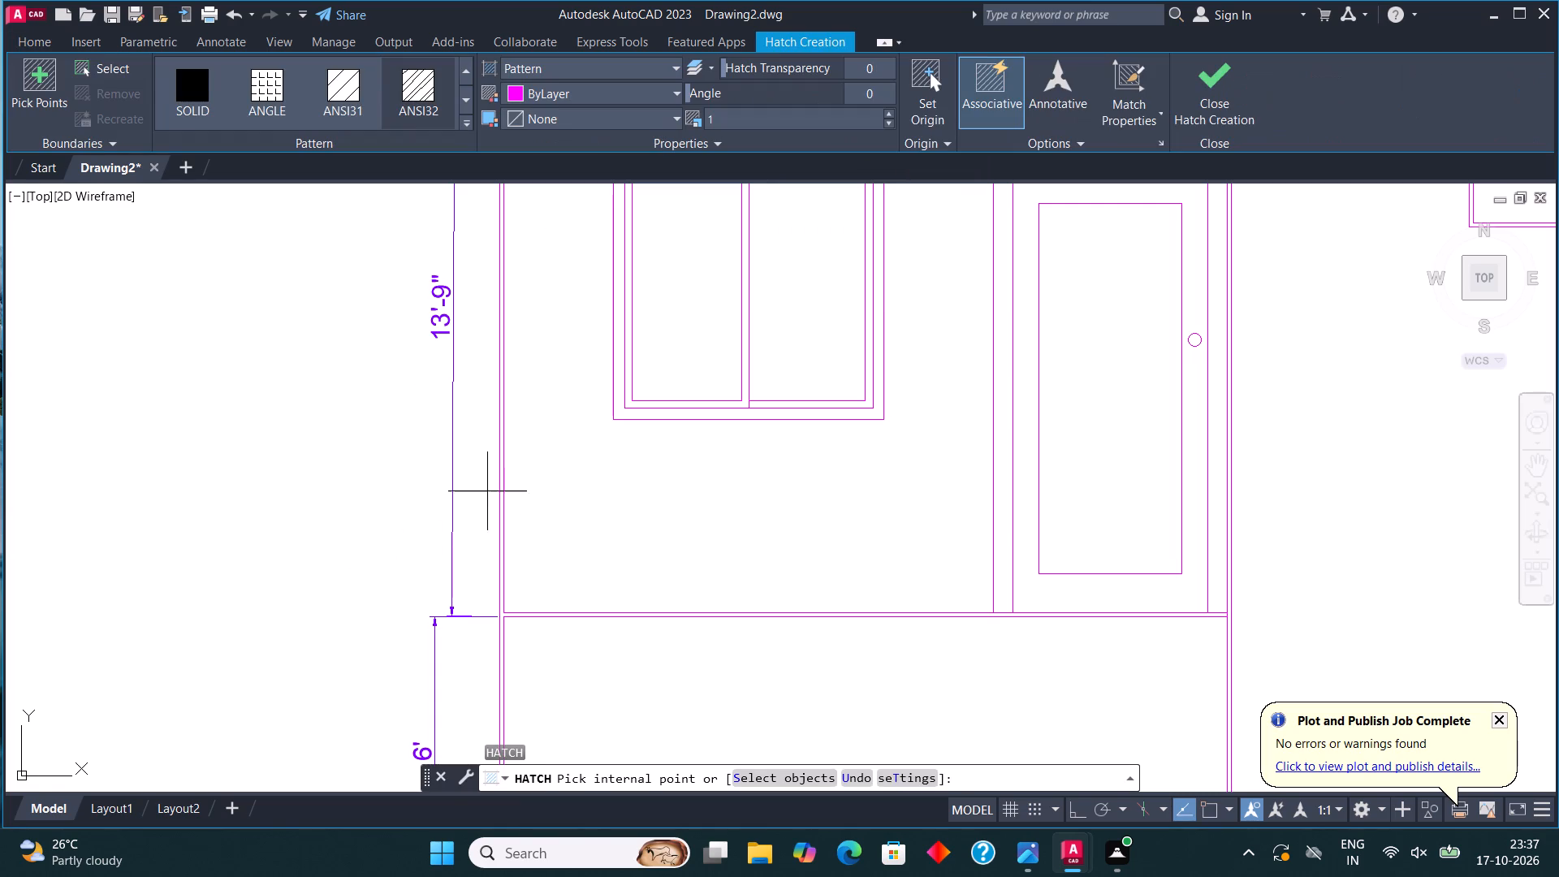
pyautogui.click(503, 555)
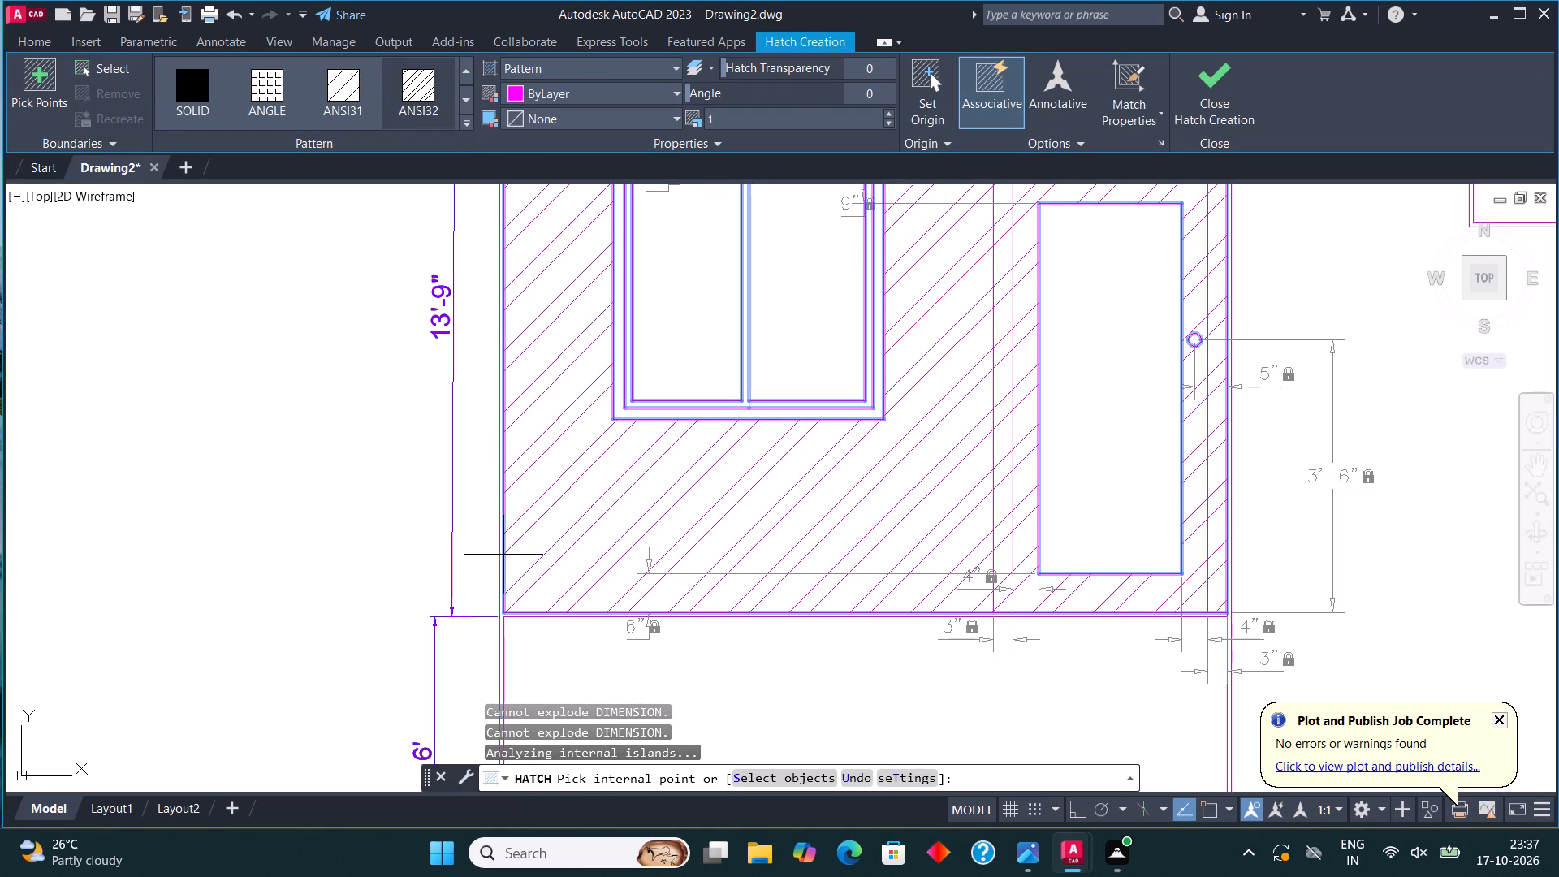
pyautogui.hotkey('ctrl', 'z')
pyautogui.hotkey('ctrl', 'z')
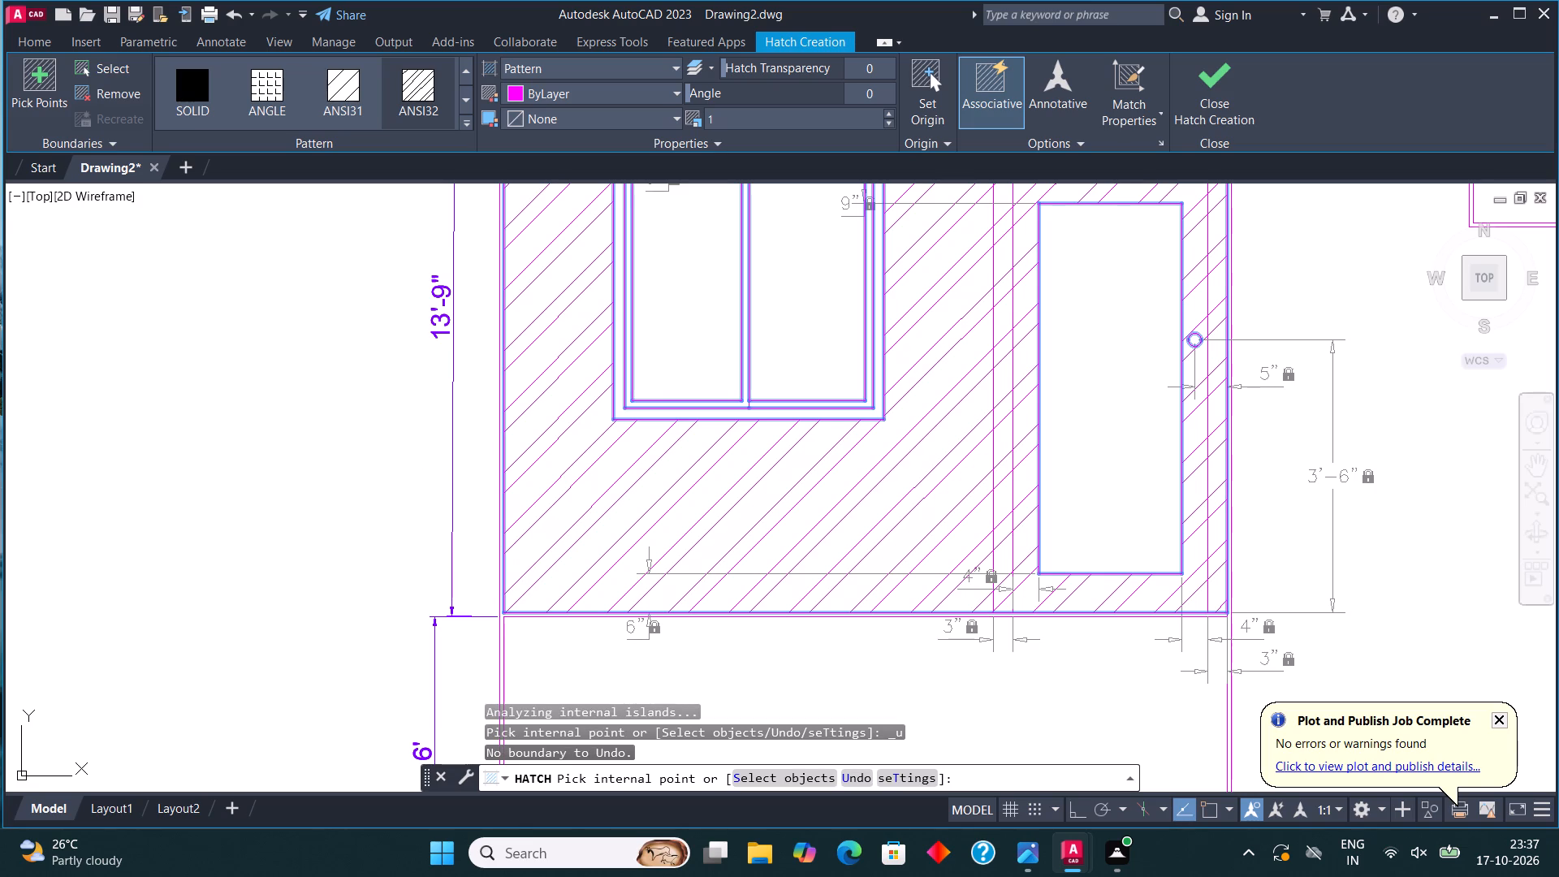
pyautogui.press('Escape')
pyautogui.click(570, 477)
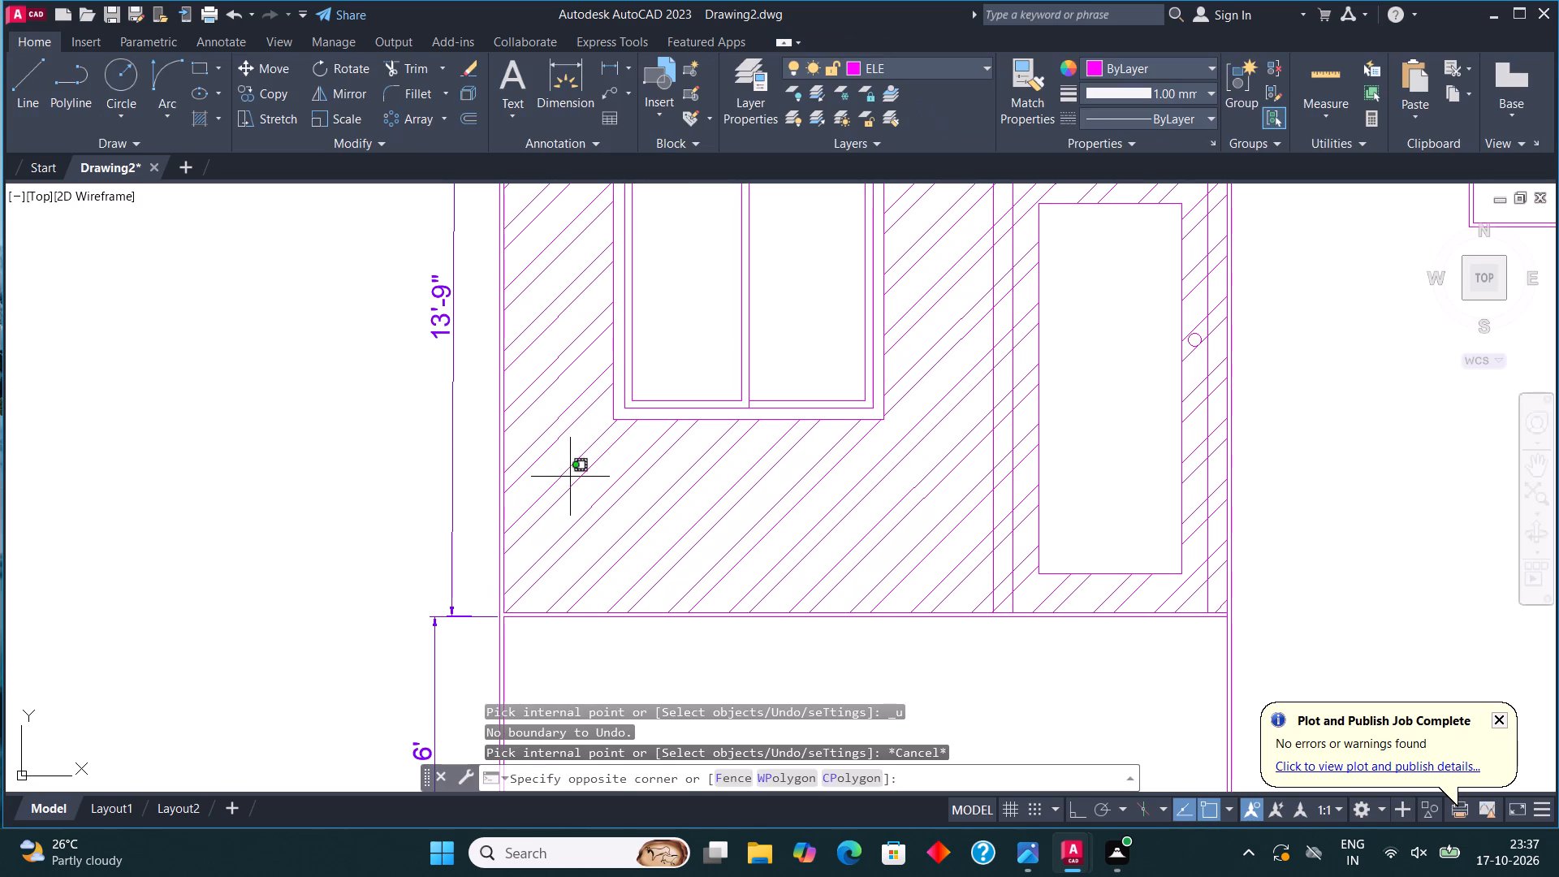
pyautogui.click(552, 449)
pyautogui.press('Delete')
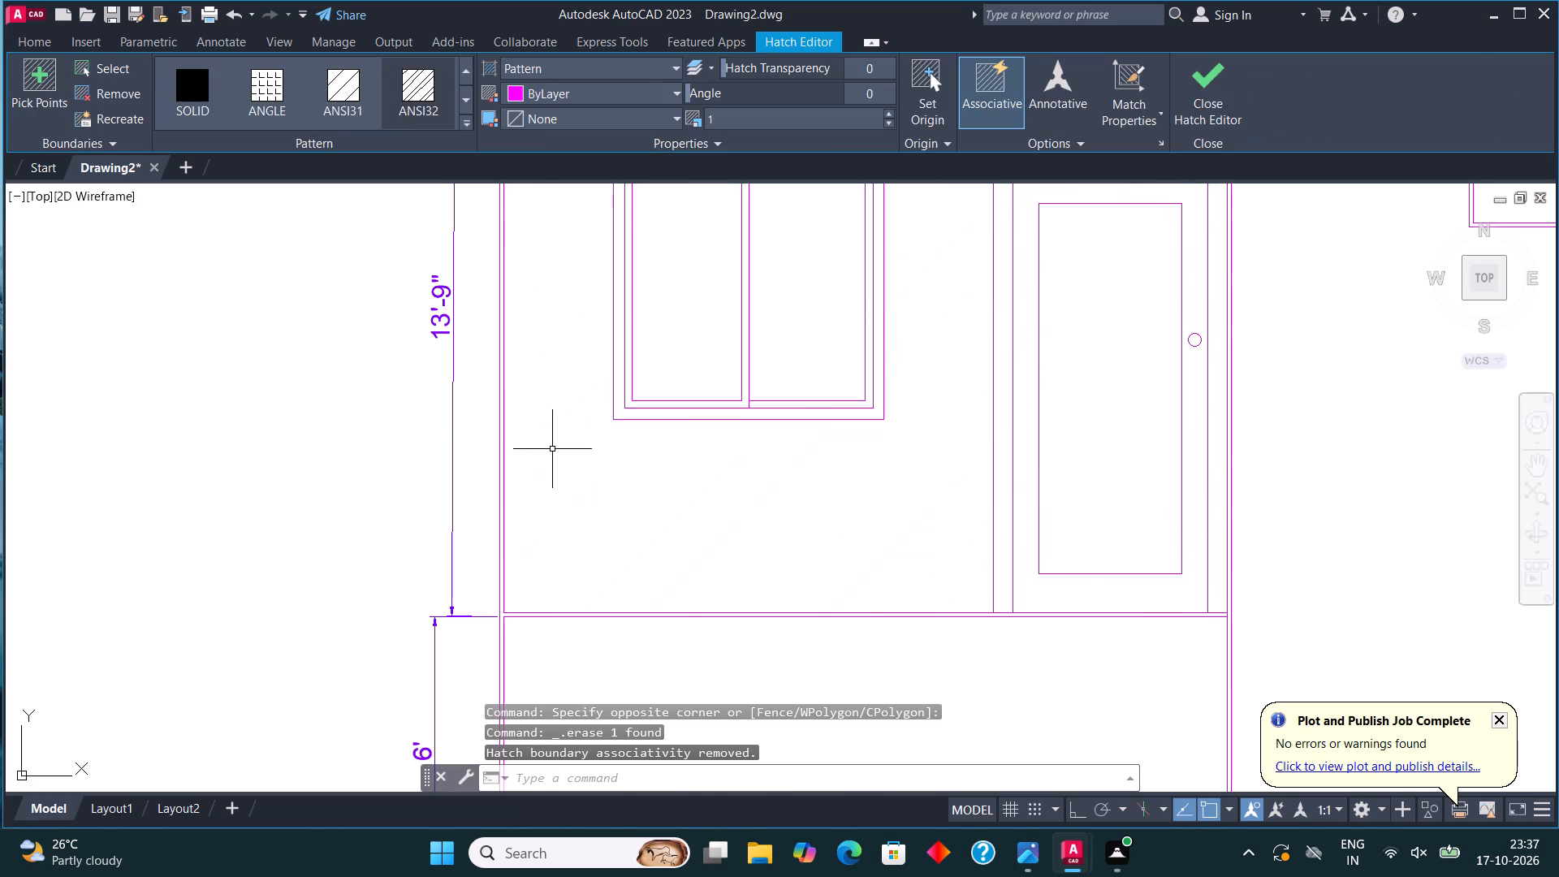
# Set the hatch pattern to SOLID and try filling the double-line borders of the front elevation's lower block.
pyautogui.write('HL')
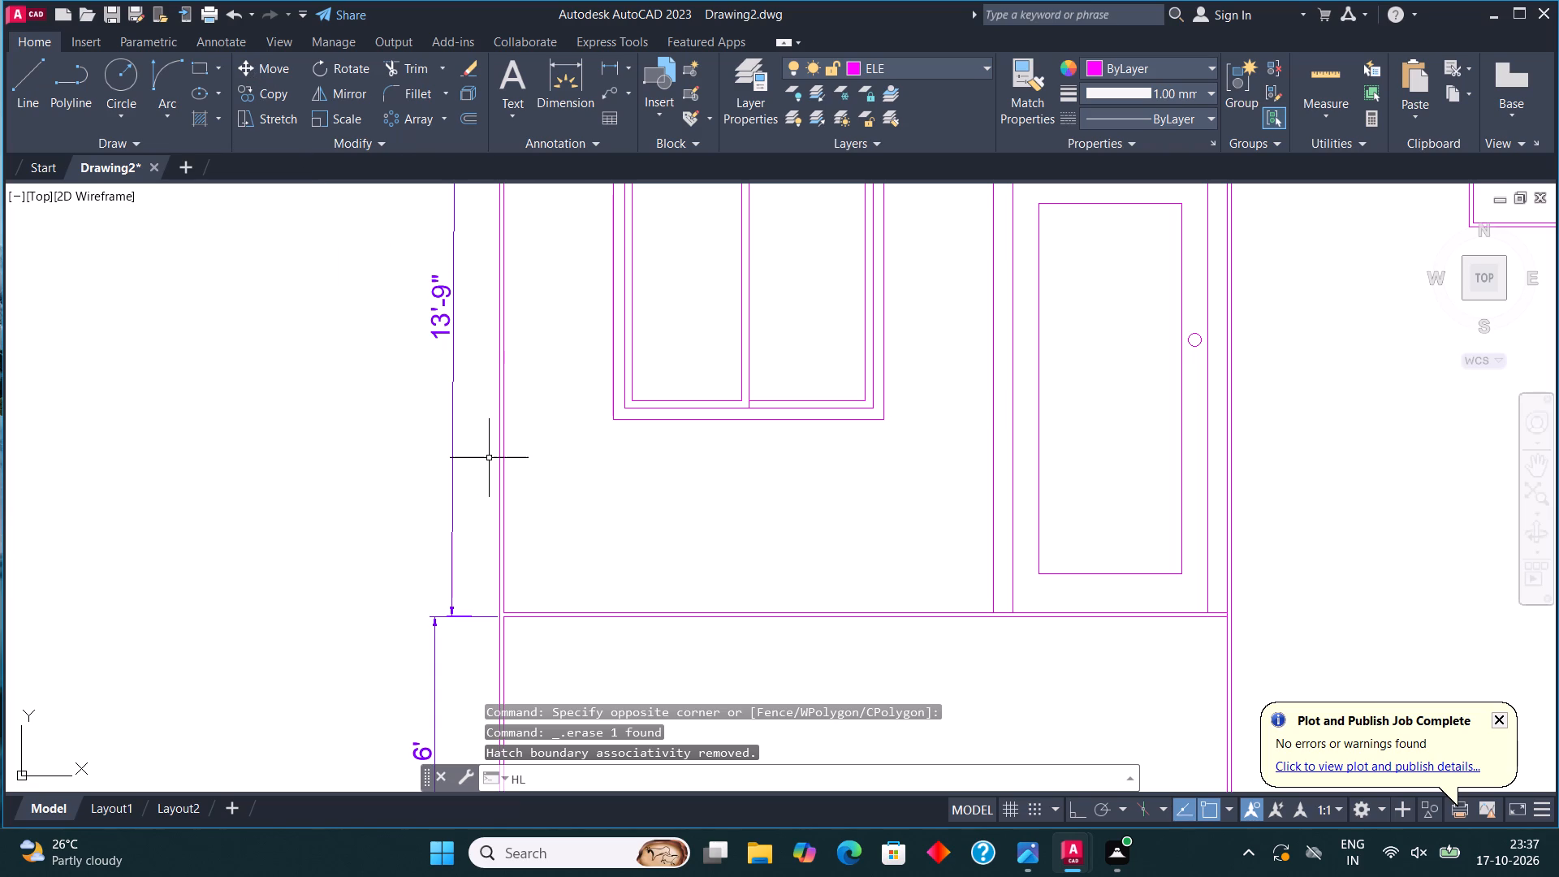
pyautogui.press('BackSpace')
pyautogui.press('Return')
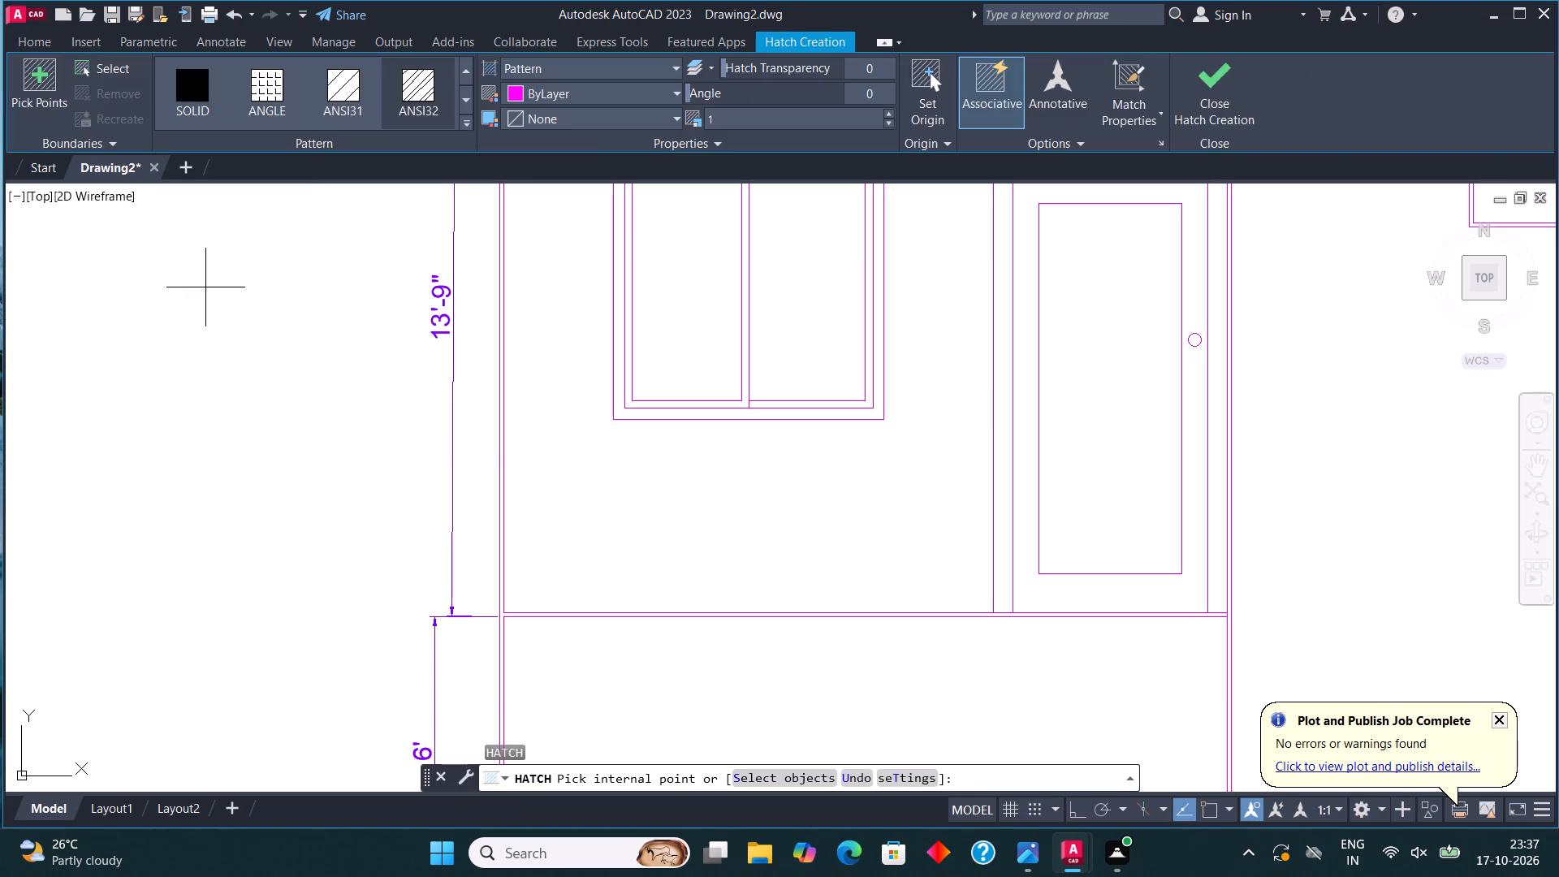
pyautogui.click(184, 88)
pyautogui.scroll(2, 521, 505)
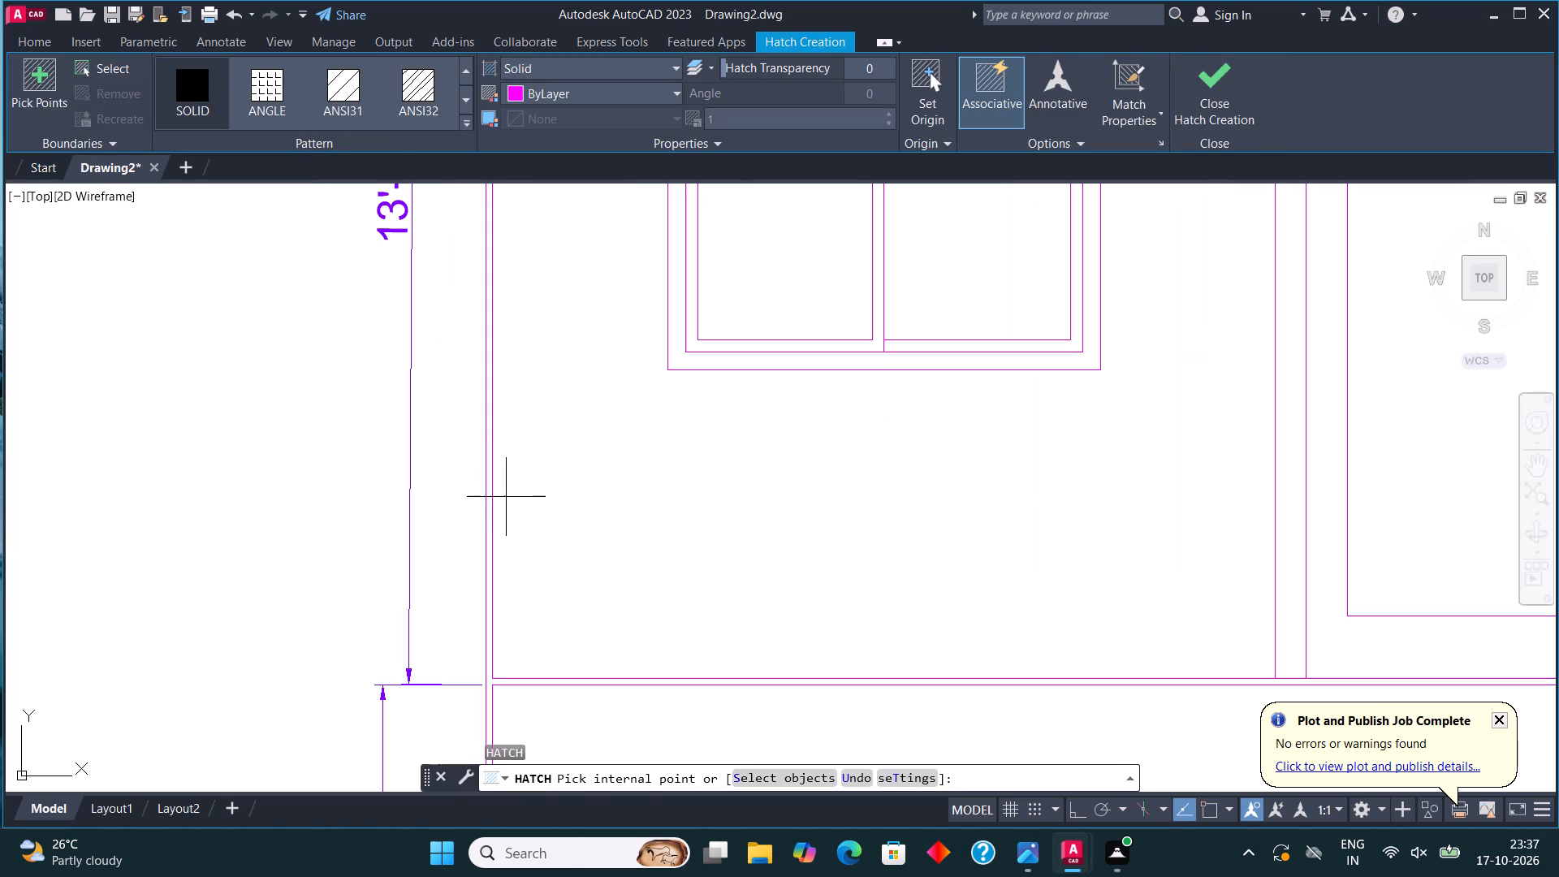
pyautogui.click(489, 492)
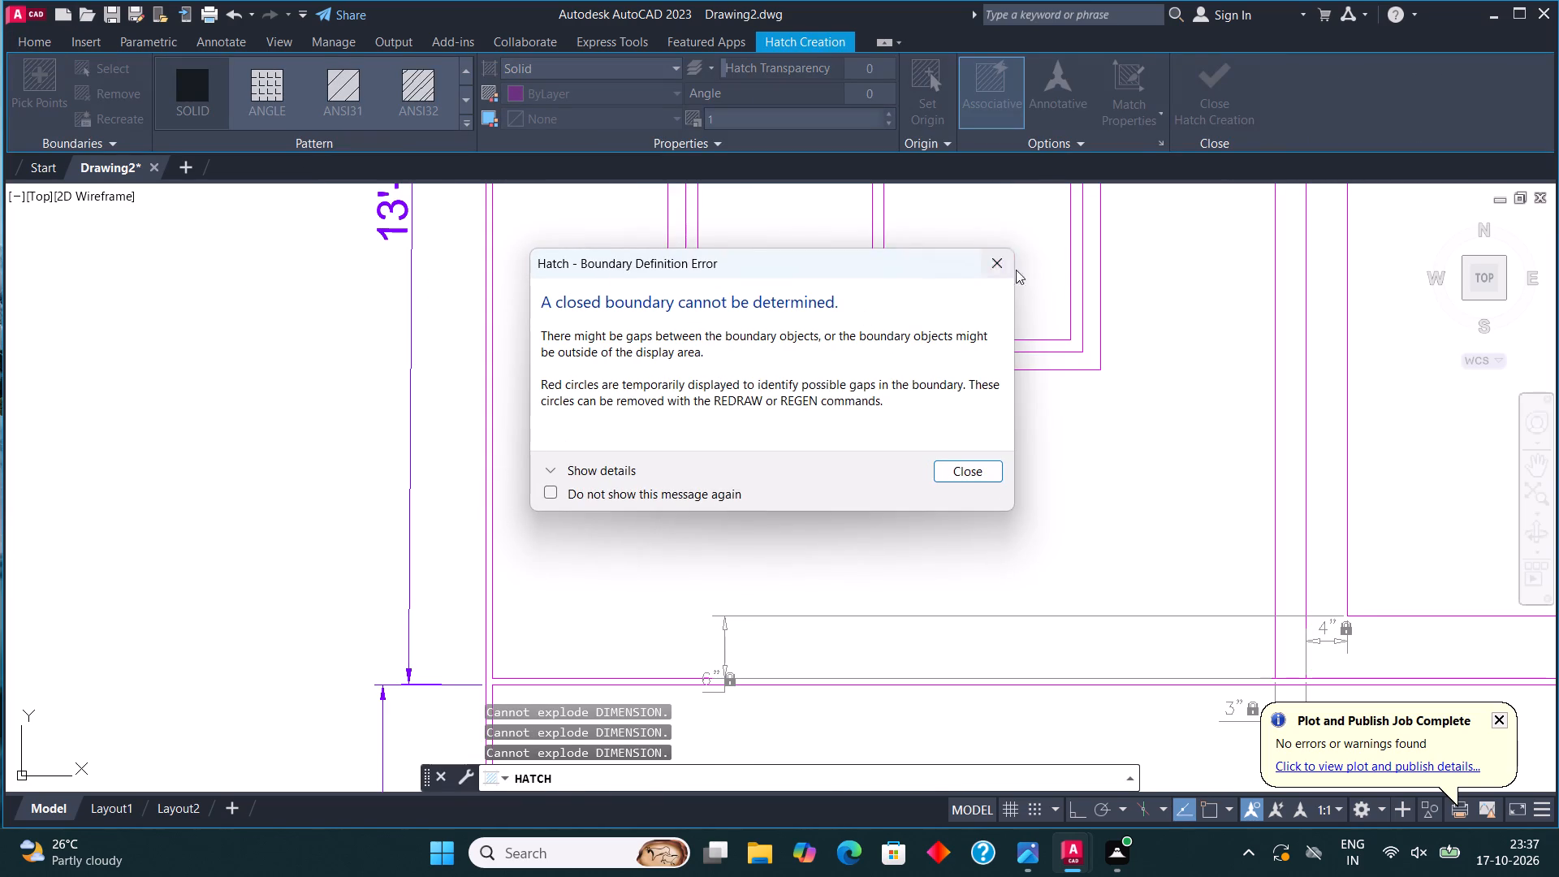
pyautogui.click(1001, 266)
pyautogui.scroll(-3, 776, 414)
pyautogui.moveTo(729, 631); pyautogui.dragTo(728, 476, button='middle')
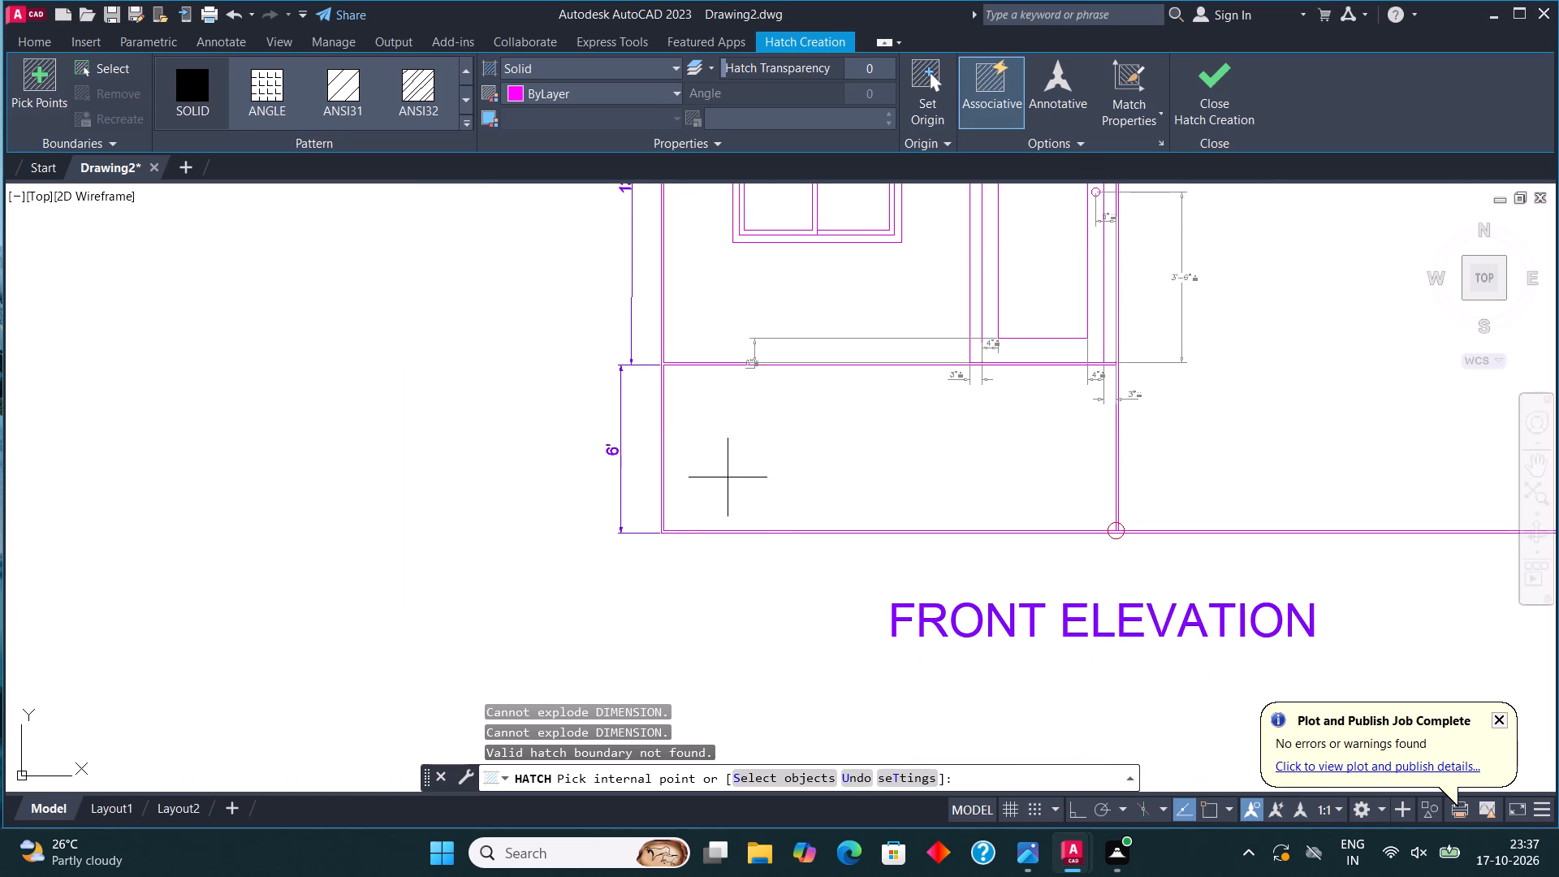
pyautogui.scroll(5, 728, 537)
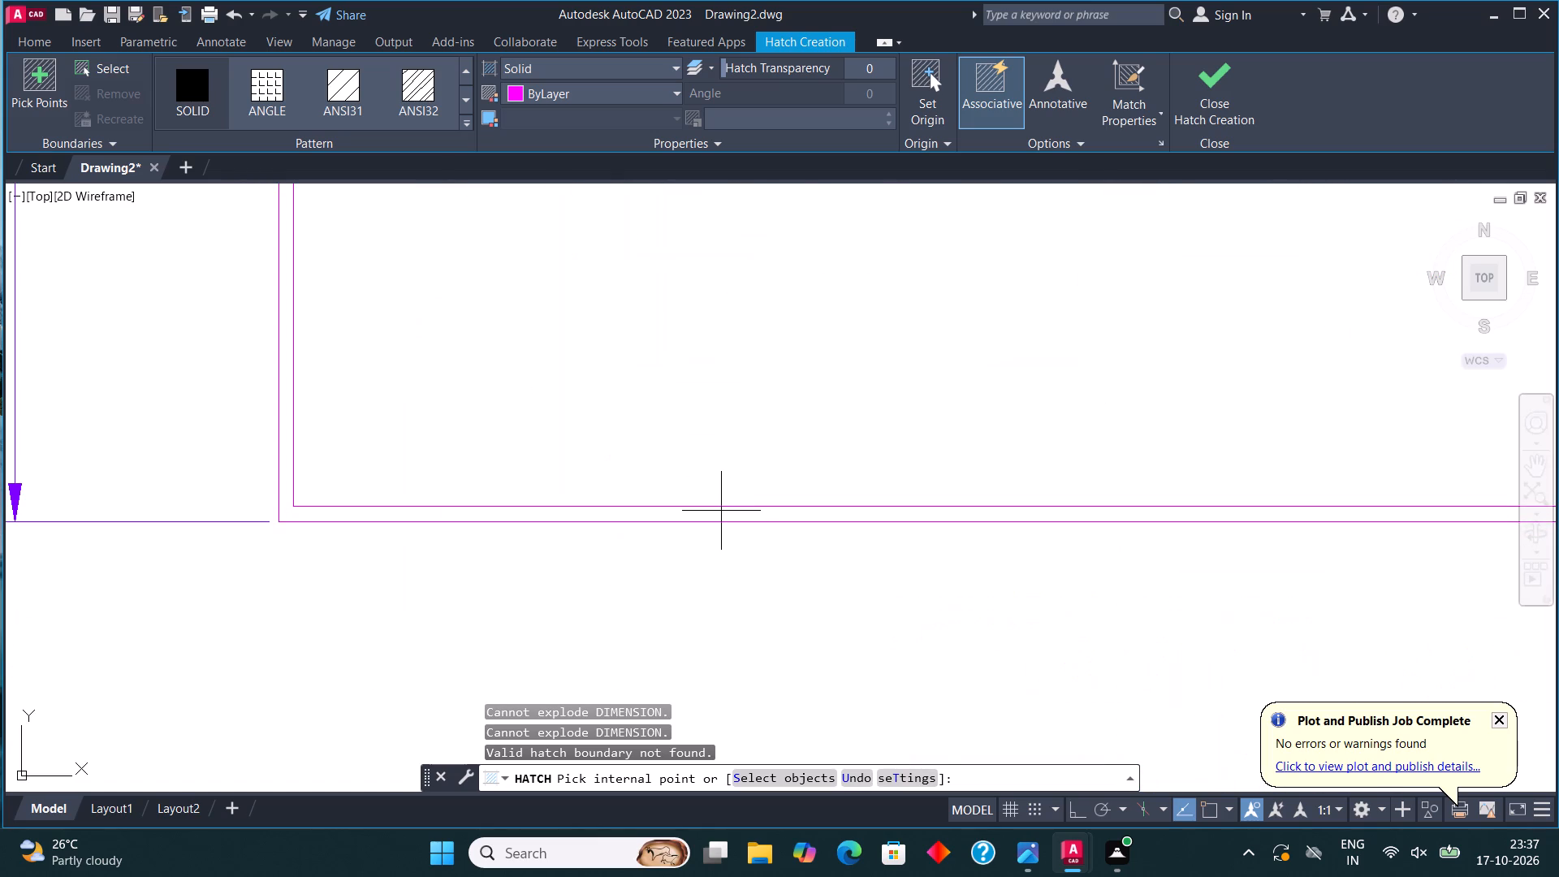
pyautogui.click(710, 519)
pyautogui.click(992, 283)
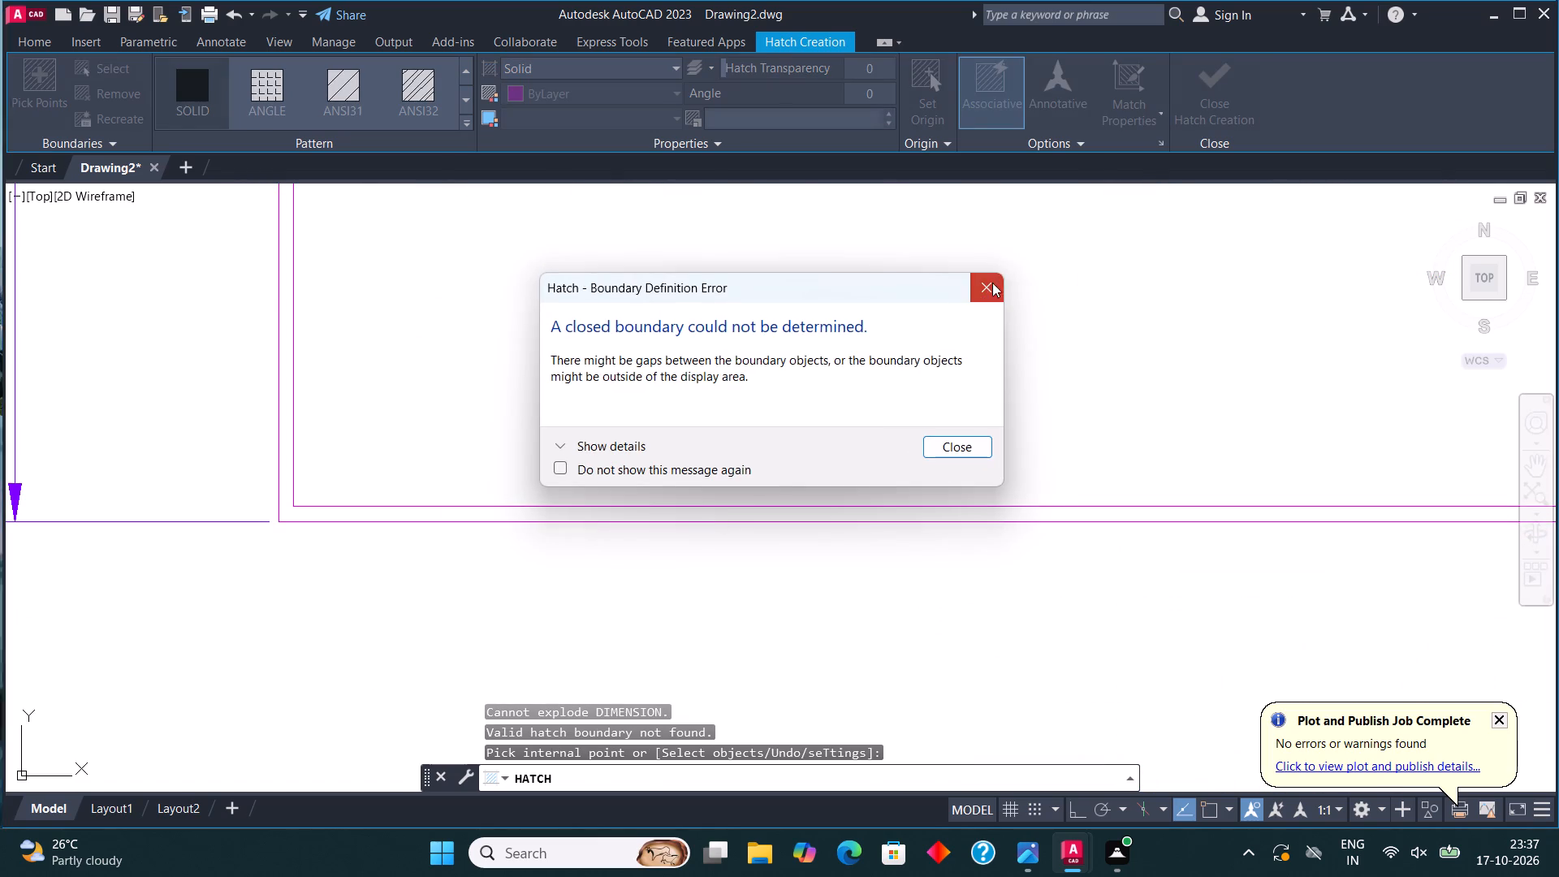
pyautogui.scroll(-4, 585, 551)
pyautogui.scroll(3, 1016, 438)
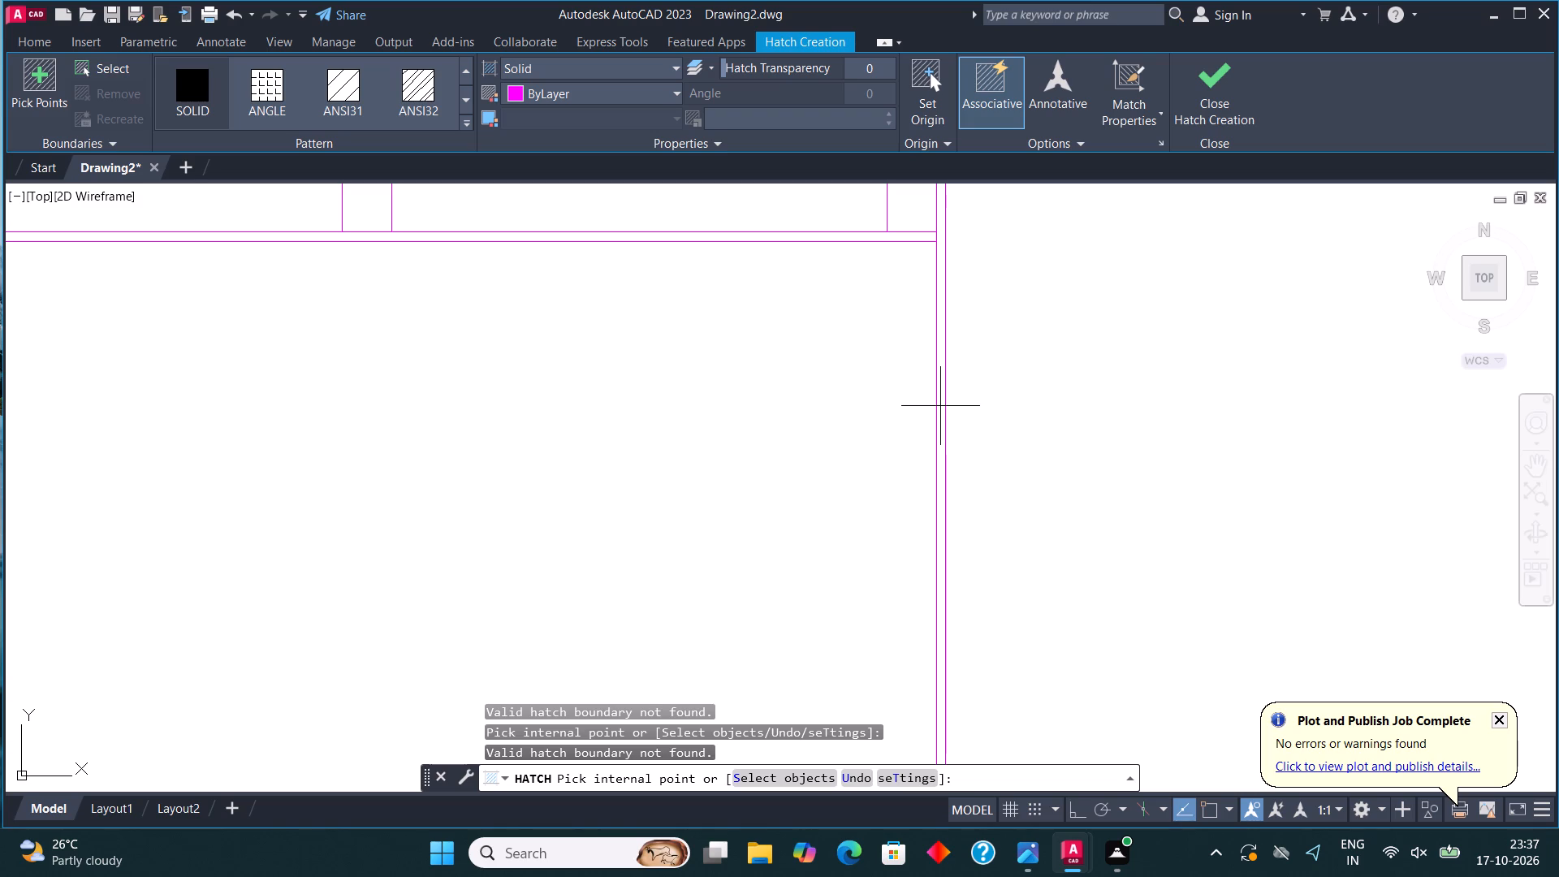
pyautogui.click(940, 406)
pyautogui.scroll(-2, 929, 462)
pyautogui.click(961, 466)
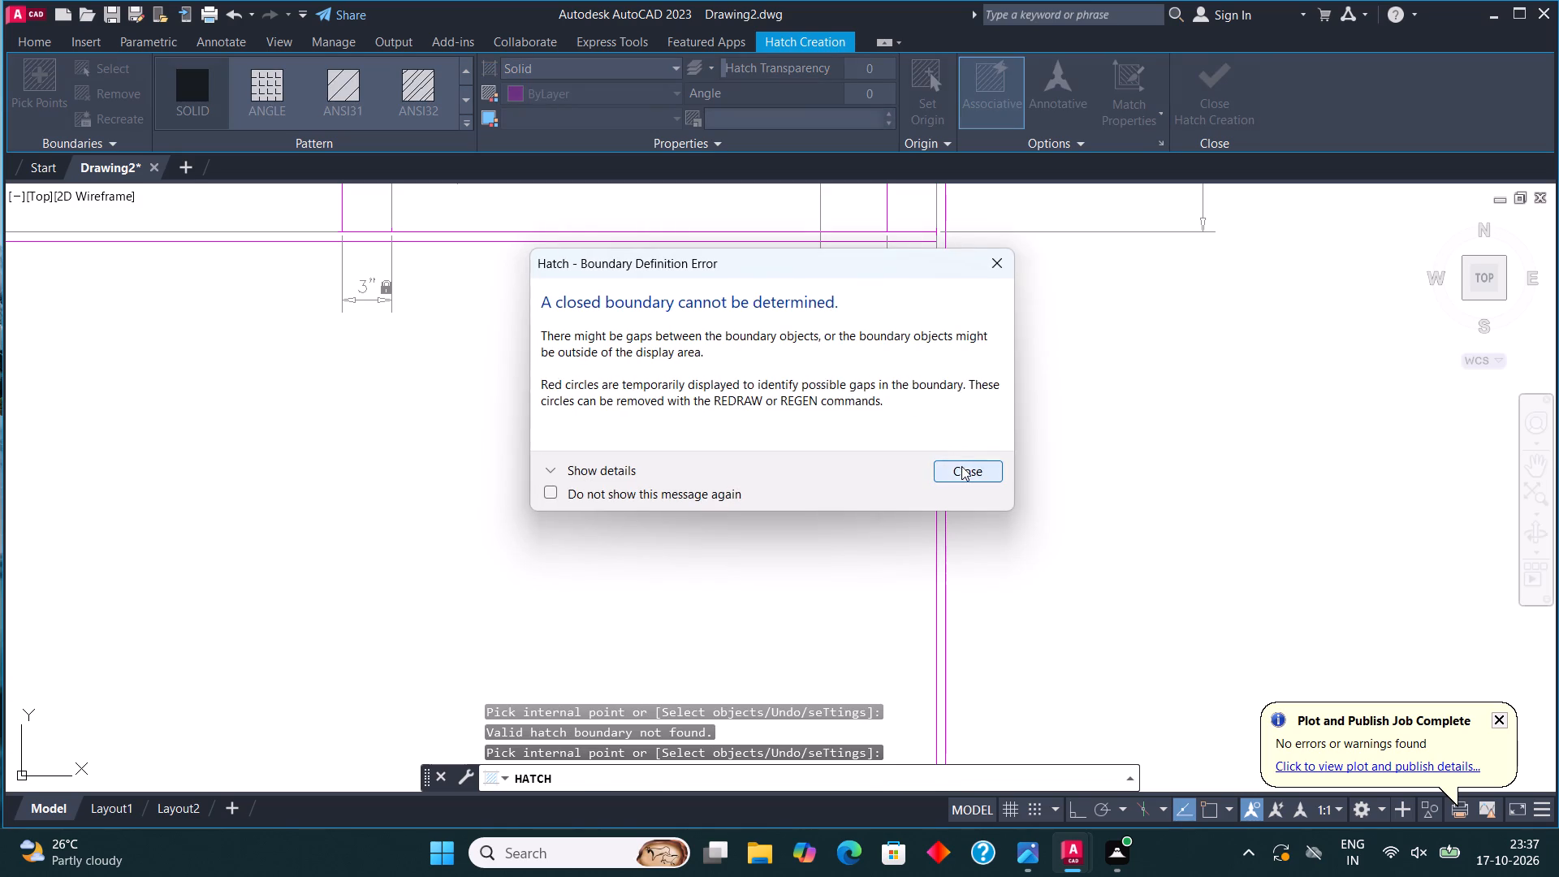
pyautogui.scroll(-2, 934, 581)
pyautogui.scroll(2, 929, 472)
pyautogui.press('space')
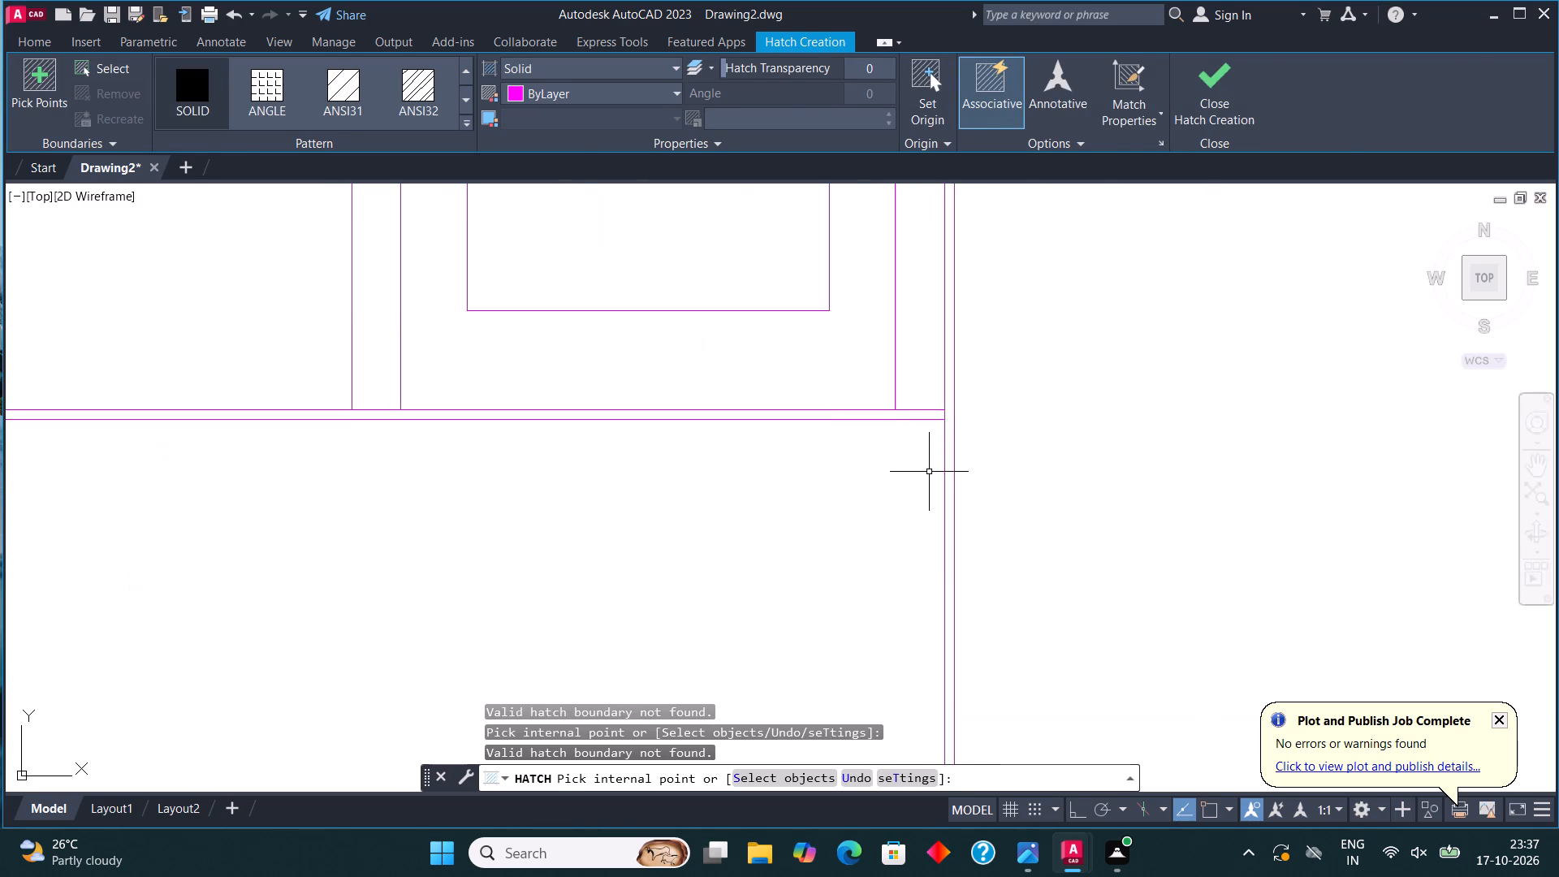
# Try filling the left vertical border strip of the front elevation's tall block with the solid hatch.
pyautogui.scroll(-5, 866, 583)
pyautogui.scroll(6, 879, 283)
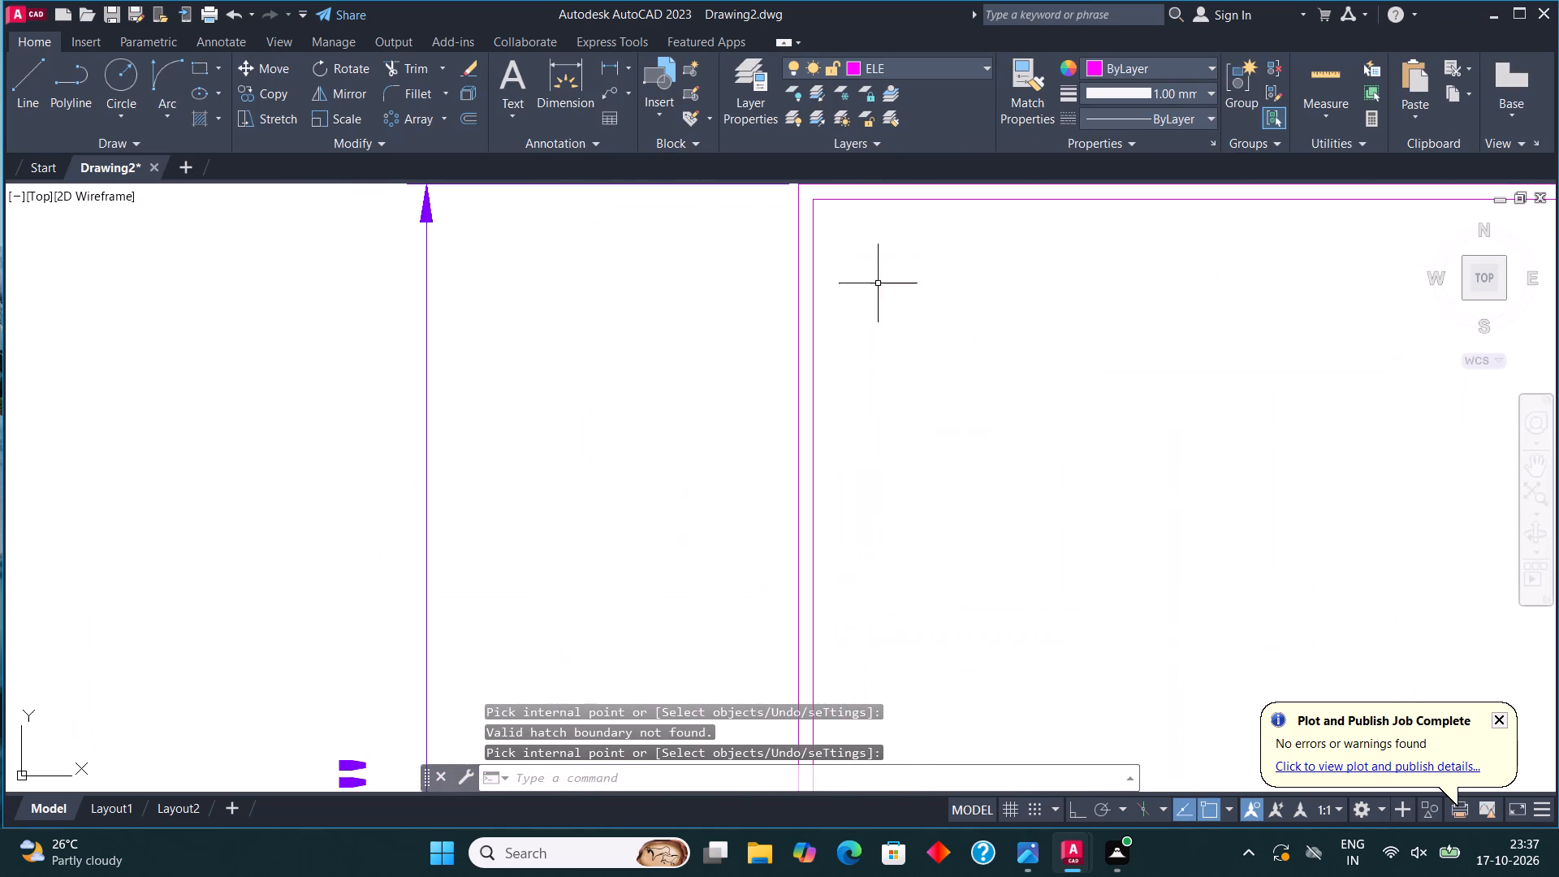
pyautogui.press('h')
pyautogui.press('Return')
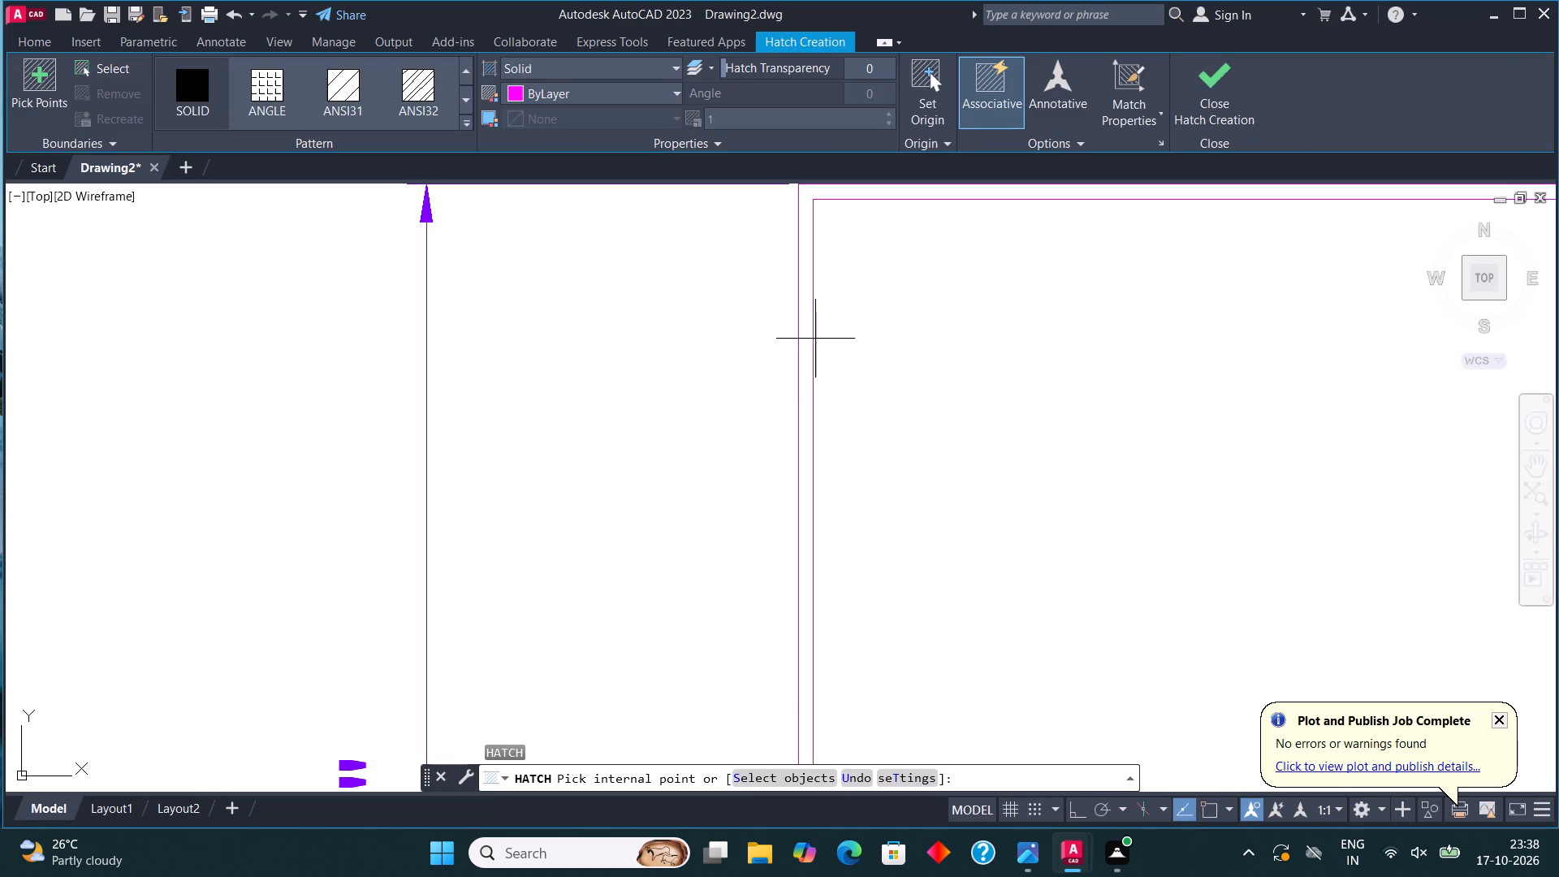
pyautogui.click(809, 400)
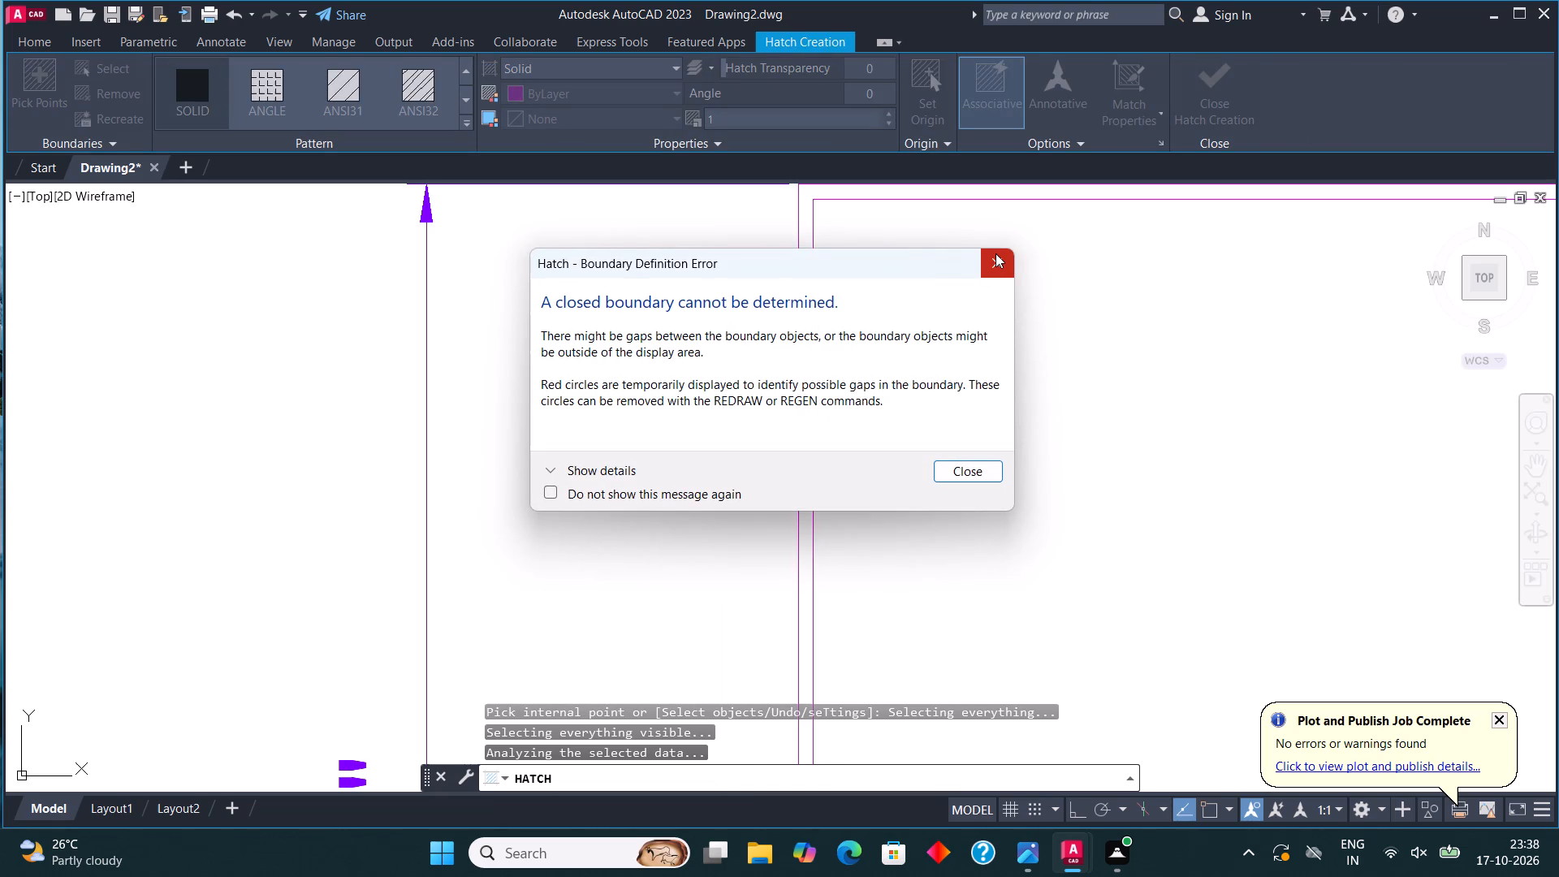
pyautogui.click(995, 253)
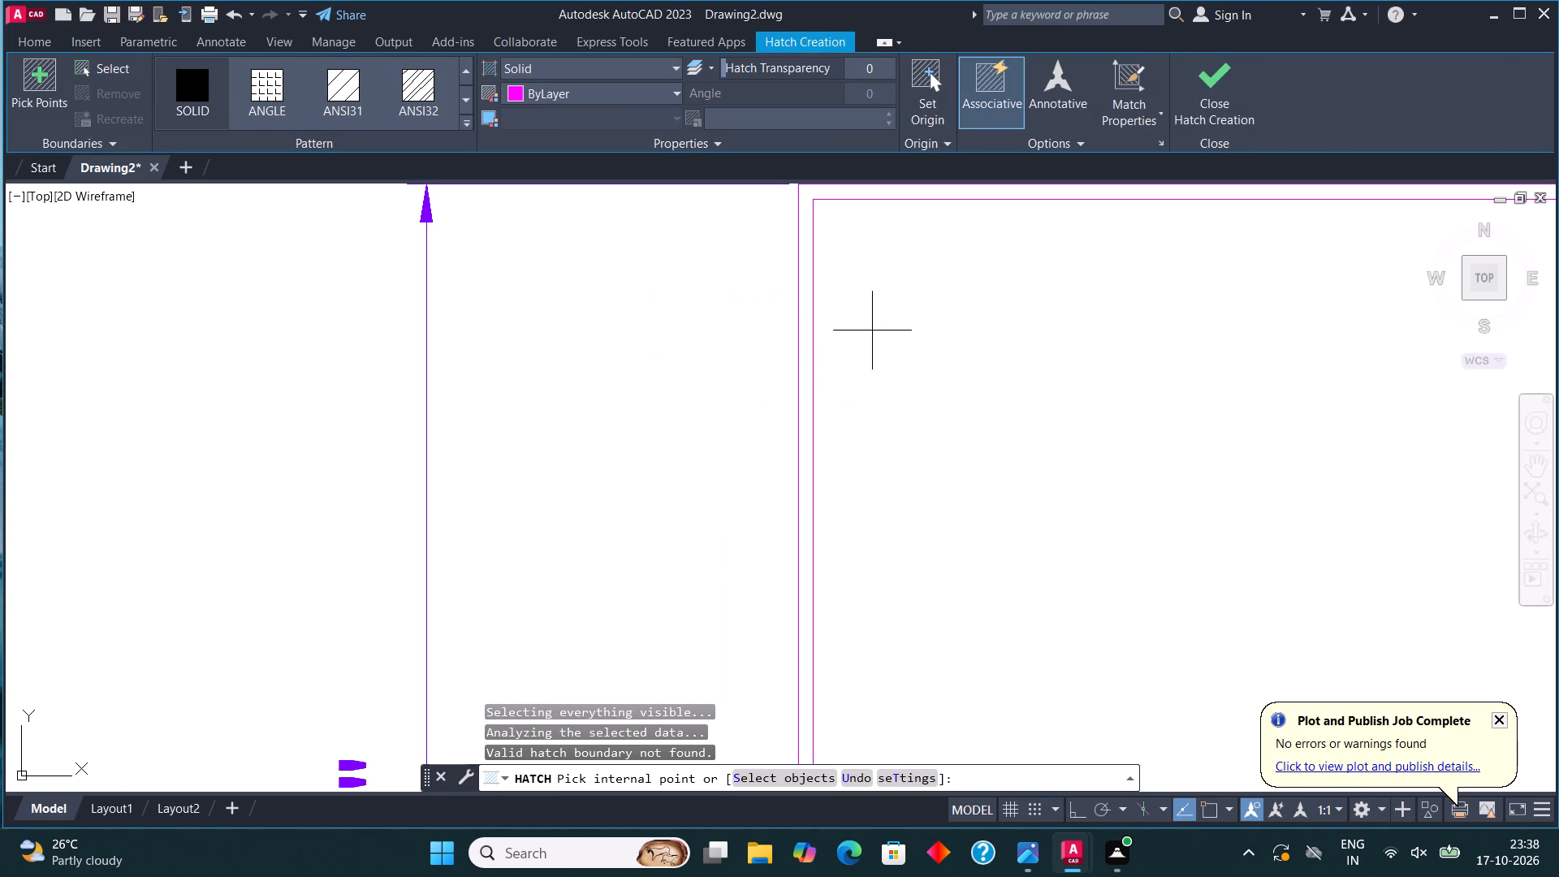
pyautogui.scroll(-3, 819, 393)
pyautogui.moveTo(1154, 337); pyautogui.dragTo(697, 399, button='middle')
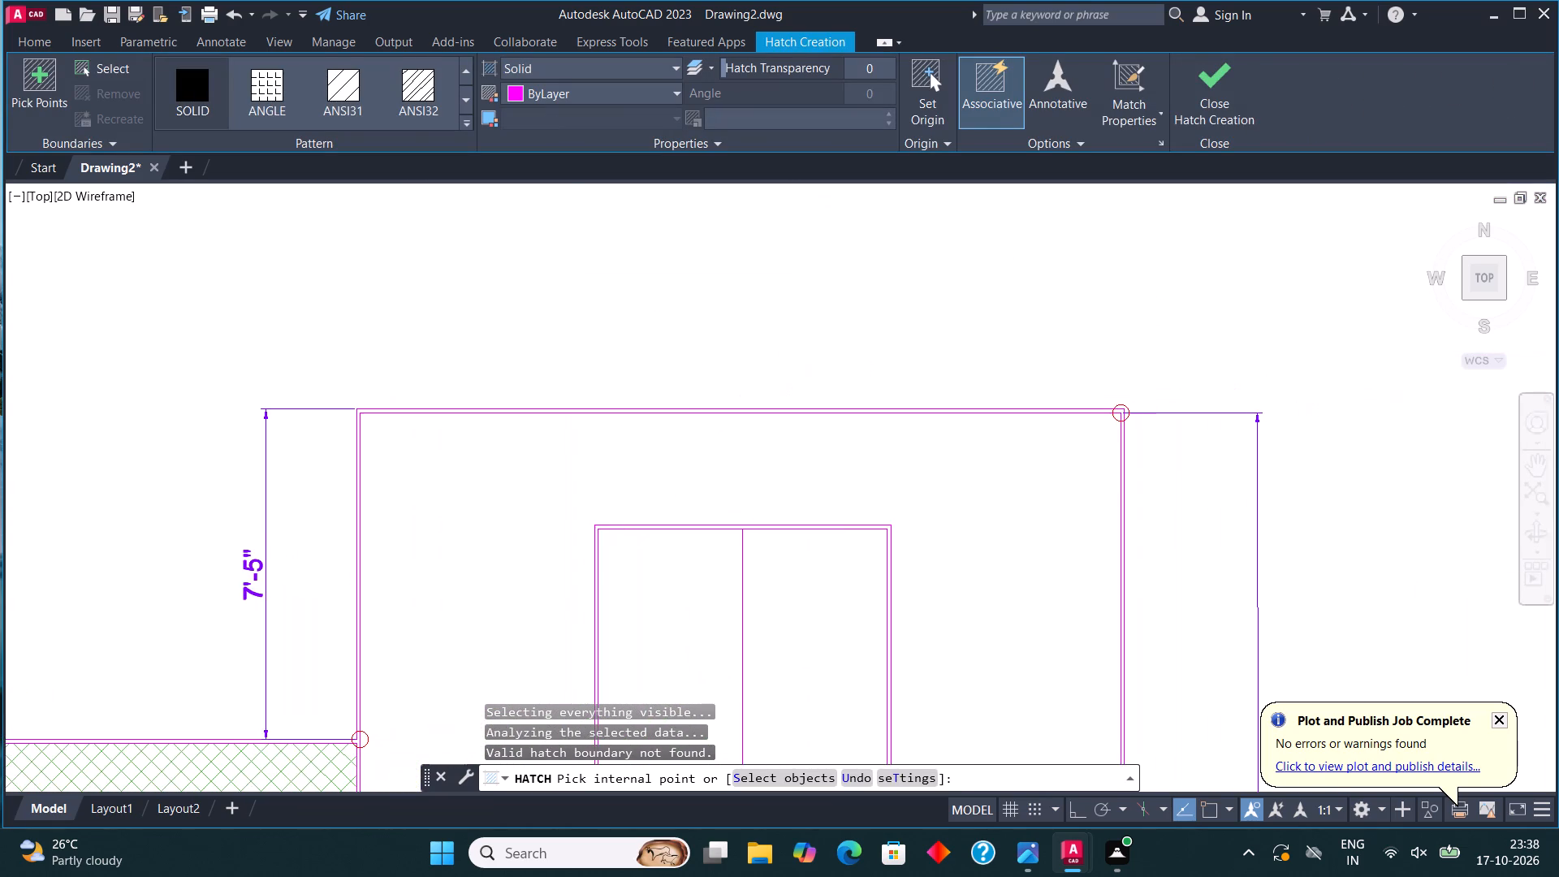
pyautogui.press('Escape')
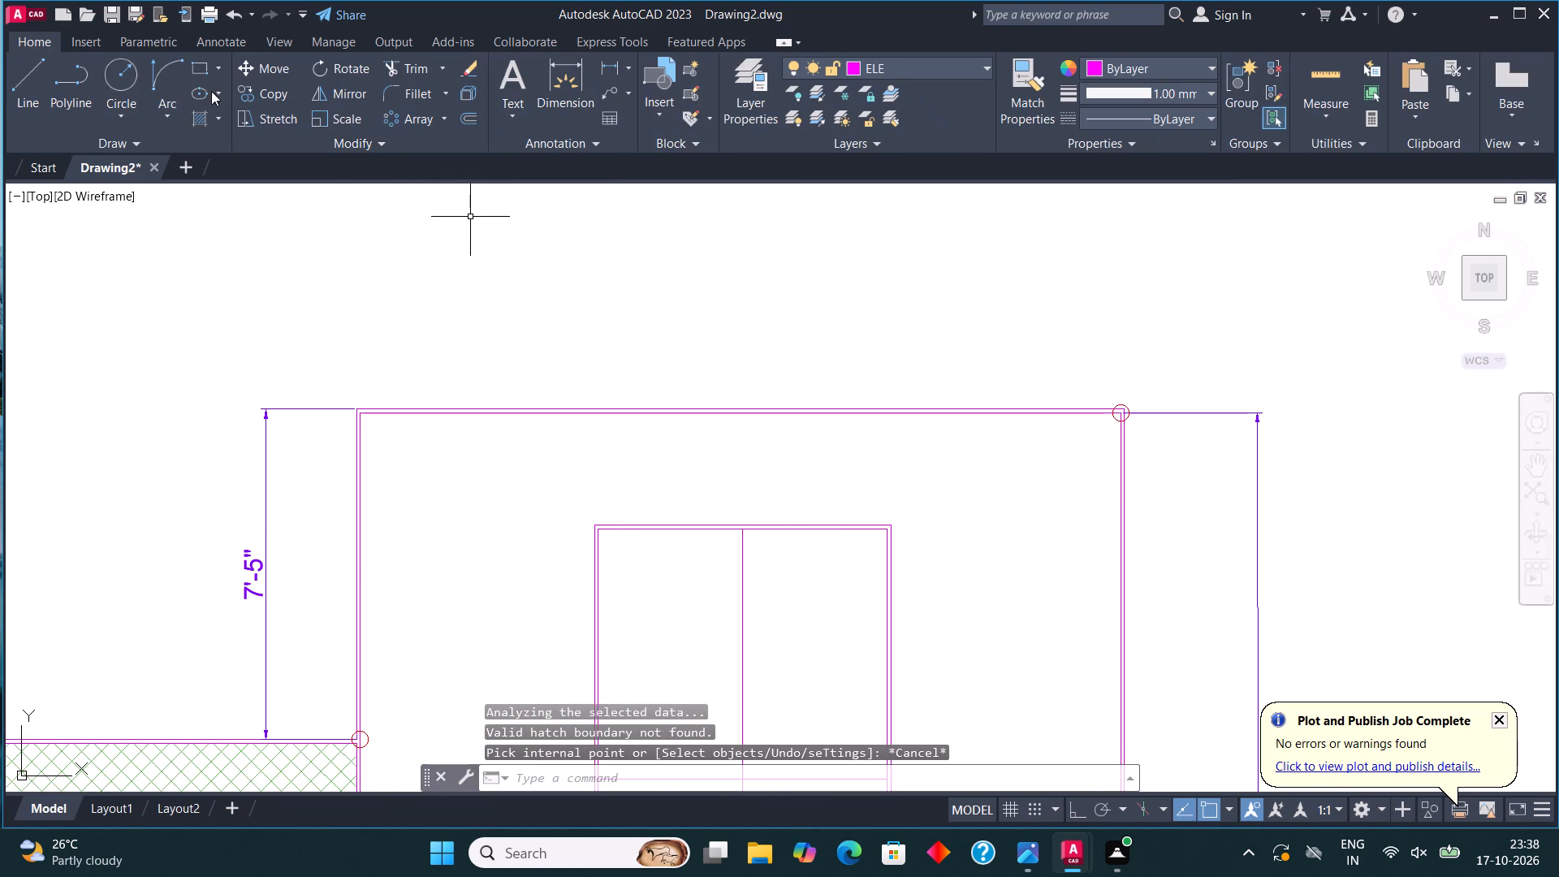
# Draw a thin rectangle along the top double-line border of the front elevation's tall block, from outer left to inner right corner.
pyautogui.click(199, 60)
pyautogui.scroll(4, 330, 440)
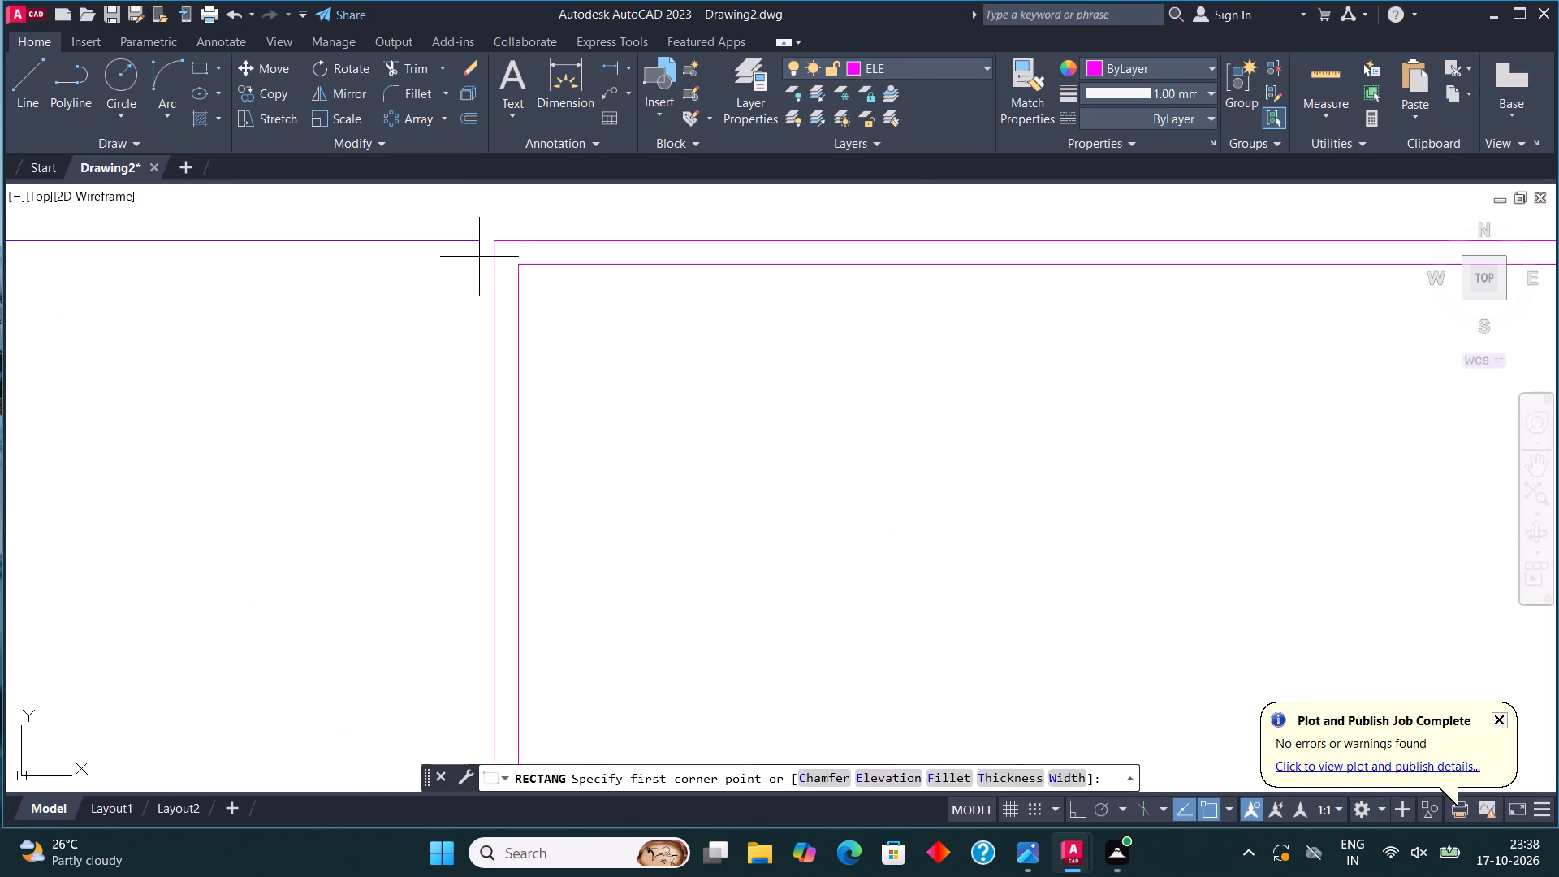
pyautogui.click(486, 237)
pyautogui.scroll(-3, 503, 257)
pyautogui.moveTo(925, 262); pyautogui.dragTo(538, 356, button='middle')
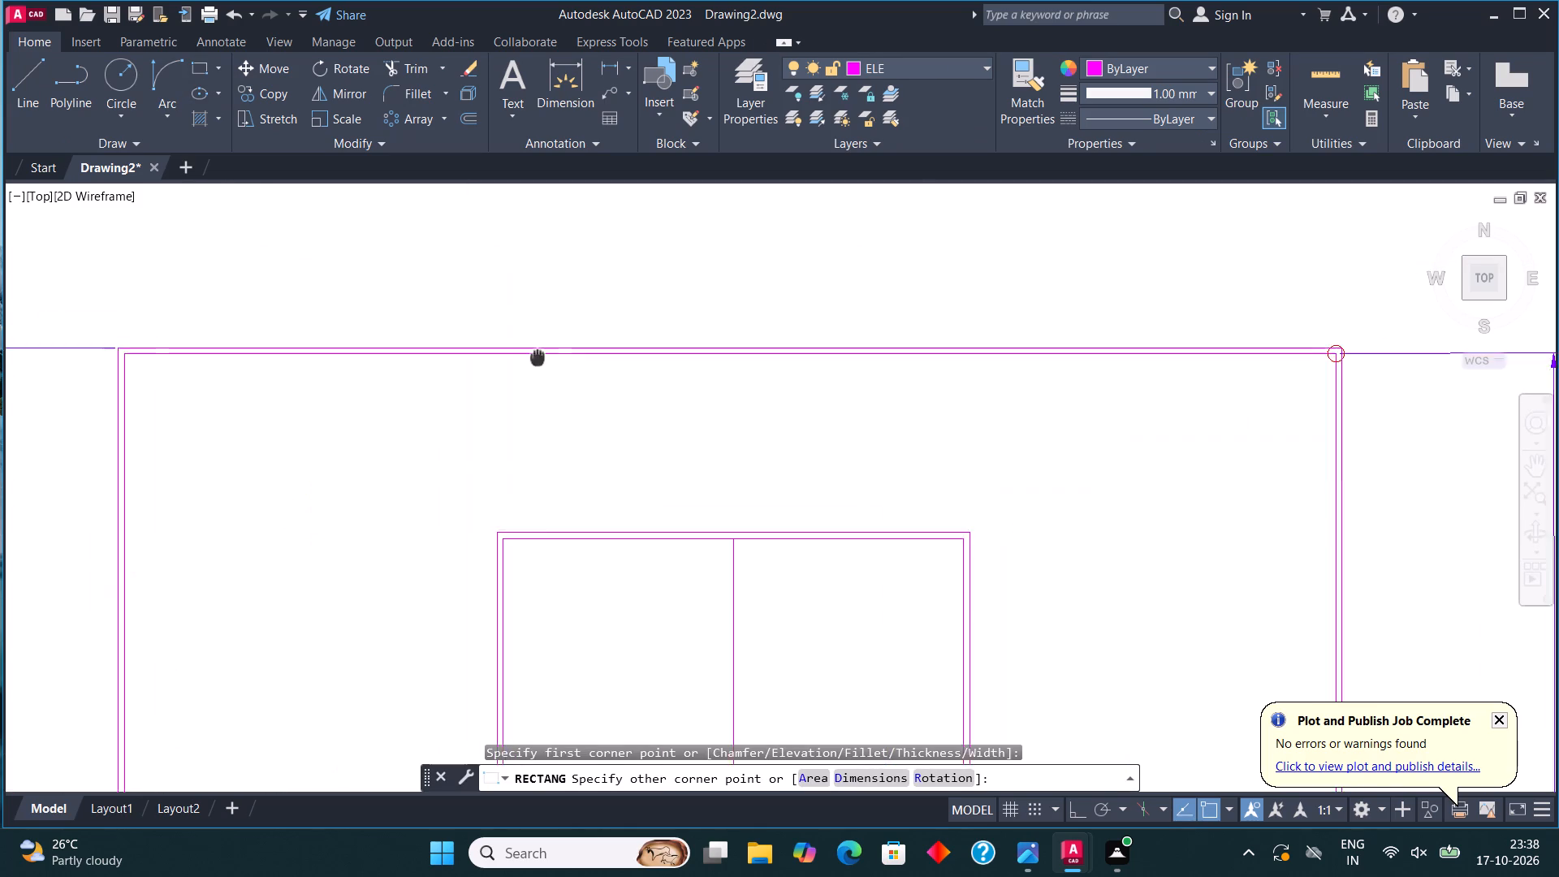
pyautogui.moveTo(538, 356); pyautogui.dragTo(382, 385, button='middle')
pyautogui.scroll(4, 1130, 398)
pyautogui.scroll(-1, 1256, 337)
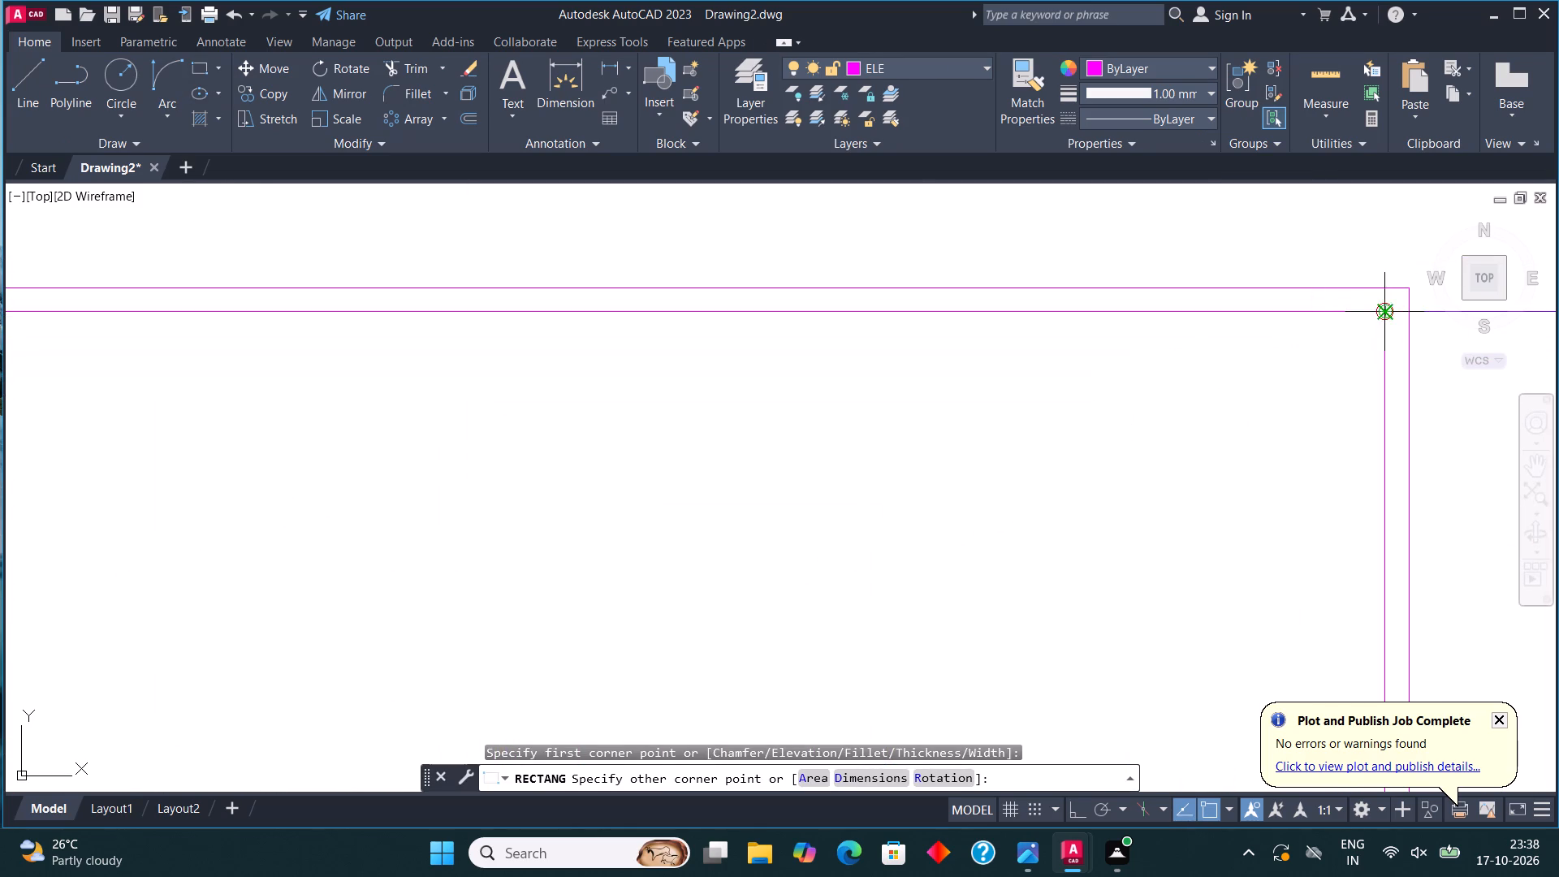
pyautogui.click(1384, 314)
# Fill the tall block's top border strip with a SOLID hatch in the ByLayer magenta.
pyautogui.scroll(-3, 980, 364)
pyautogui.moveTo(590, 327); pyautogui.dragTo(1021, 374, button='middle')
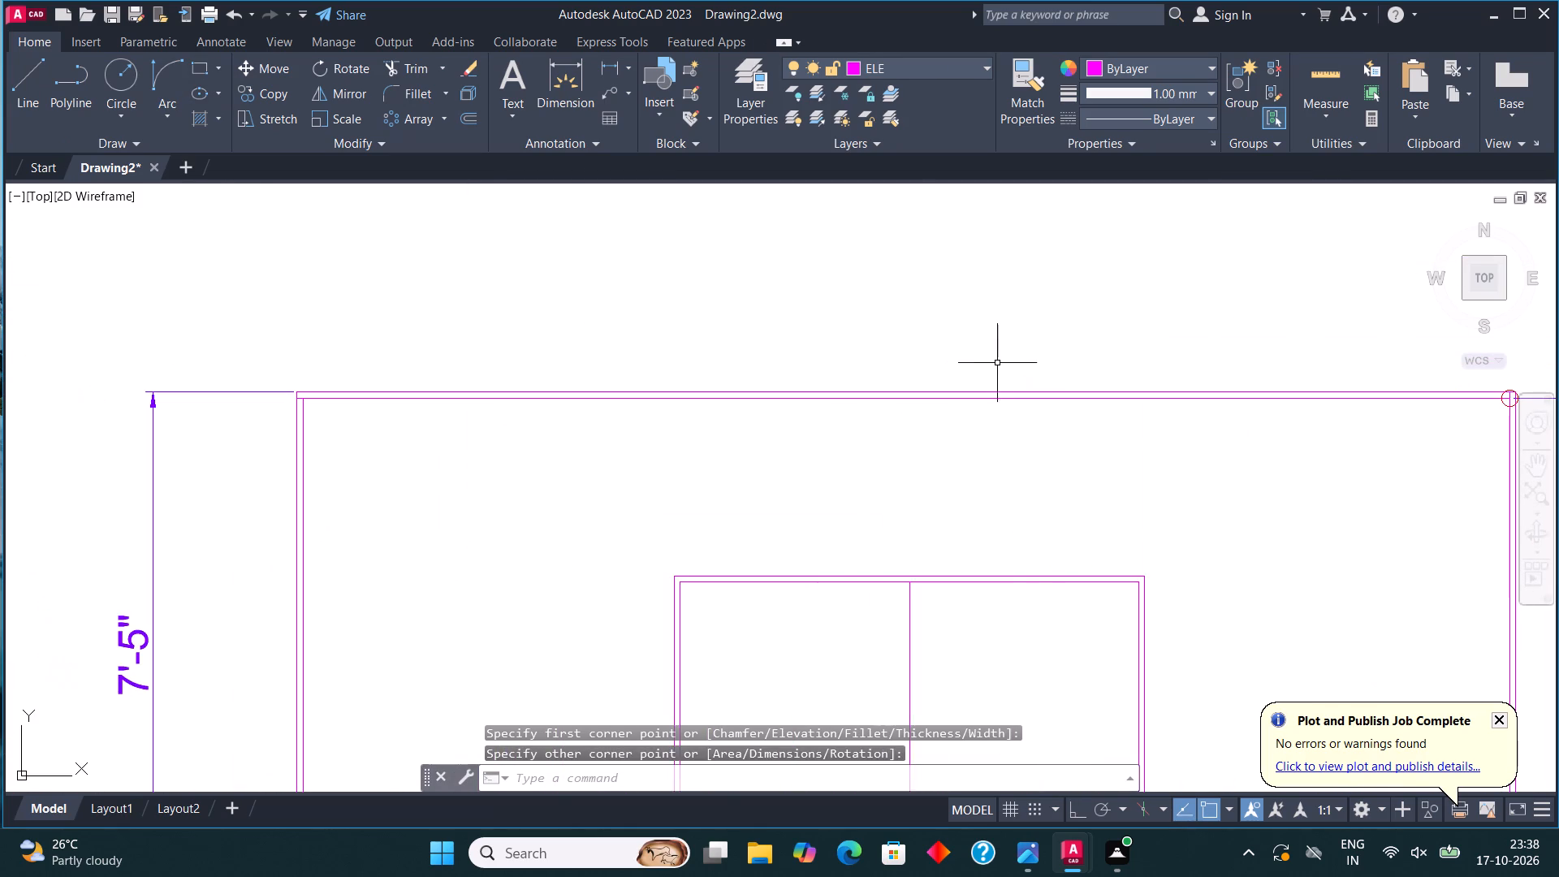
pyautogui.moveTo(890, 370); pyautogui.dragTo(797, 371, button='middle')
pyautogui.press('h')
pyautogui.press('Return')
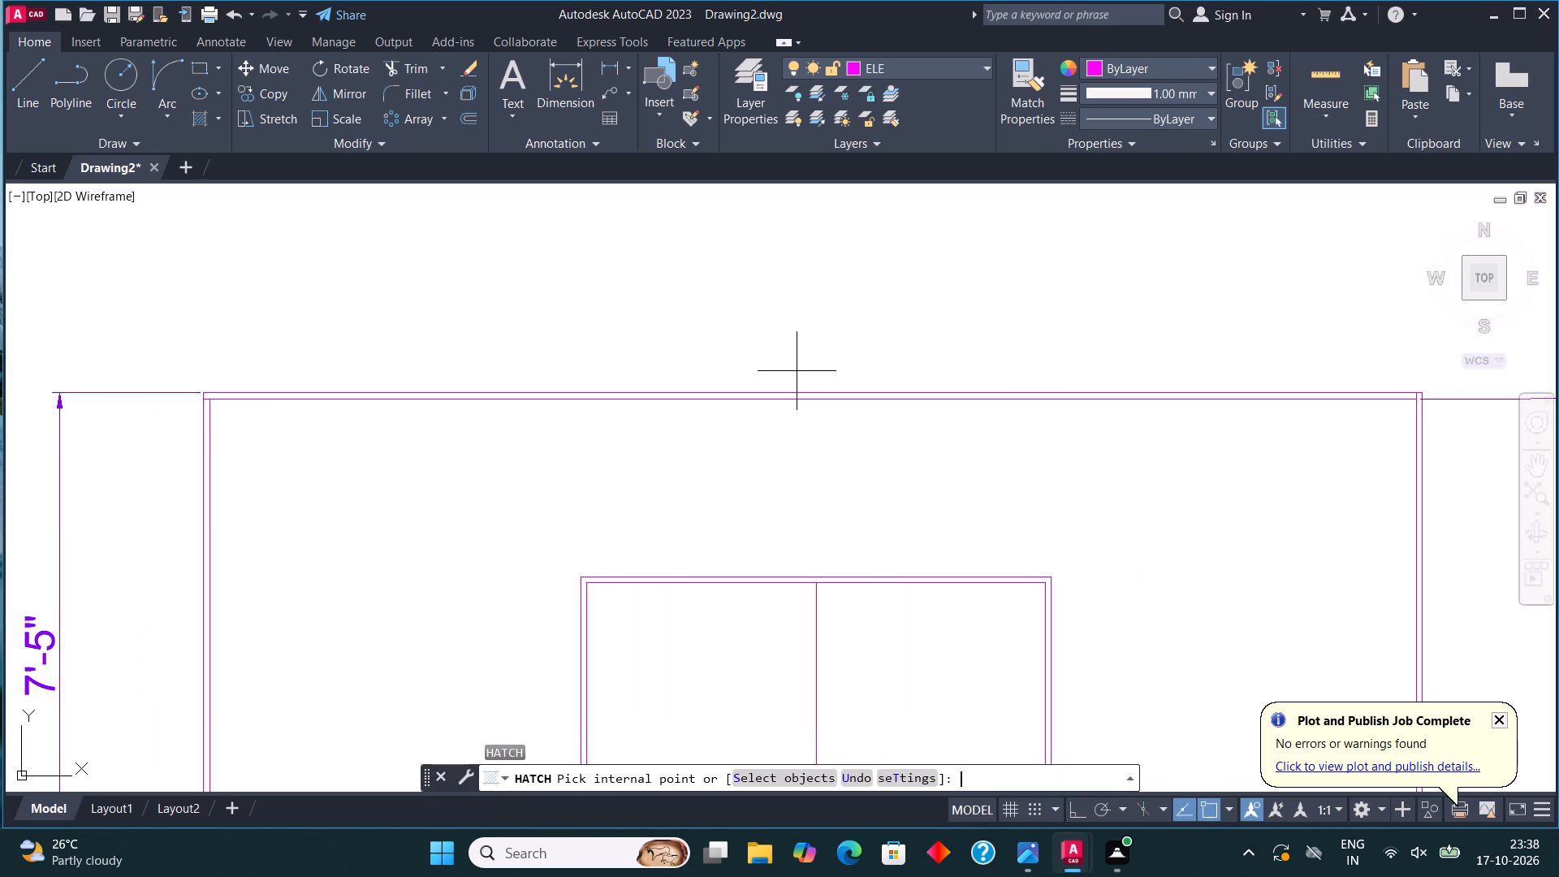
pyautogui.scroll(3, 775, 389)
pyautogui.click(758, 421)
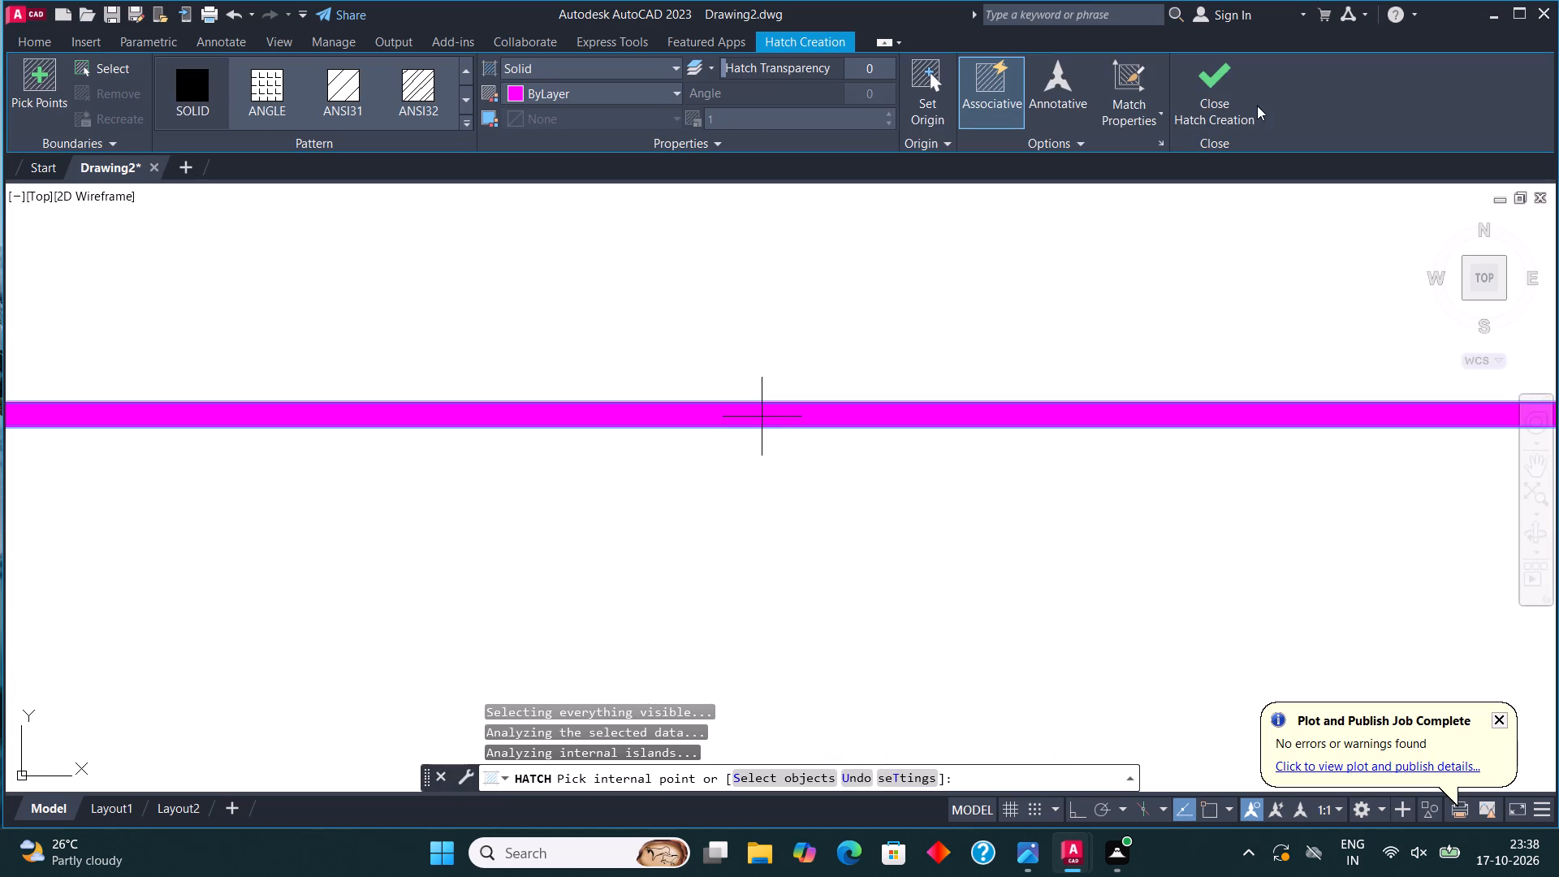
pyautogui.click(1235, 88)
# Draw a thin rectangle along the right double-line border of the front elevation's tall block, from outer top to inner bottom corner.
pyautogui.scroll(-5, 842, 270)
pyautogui.scroll(3, 1099, 335)
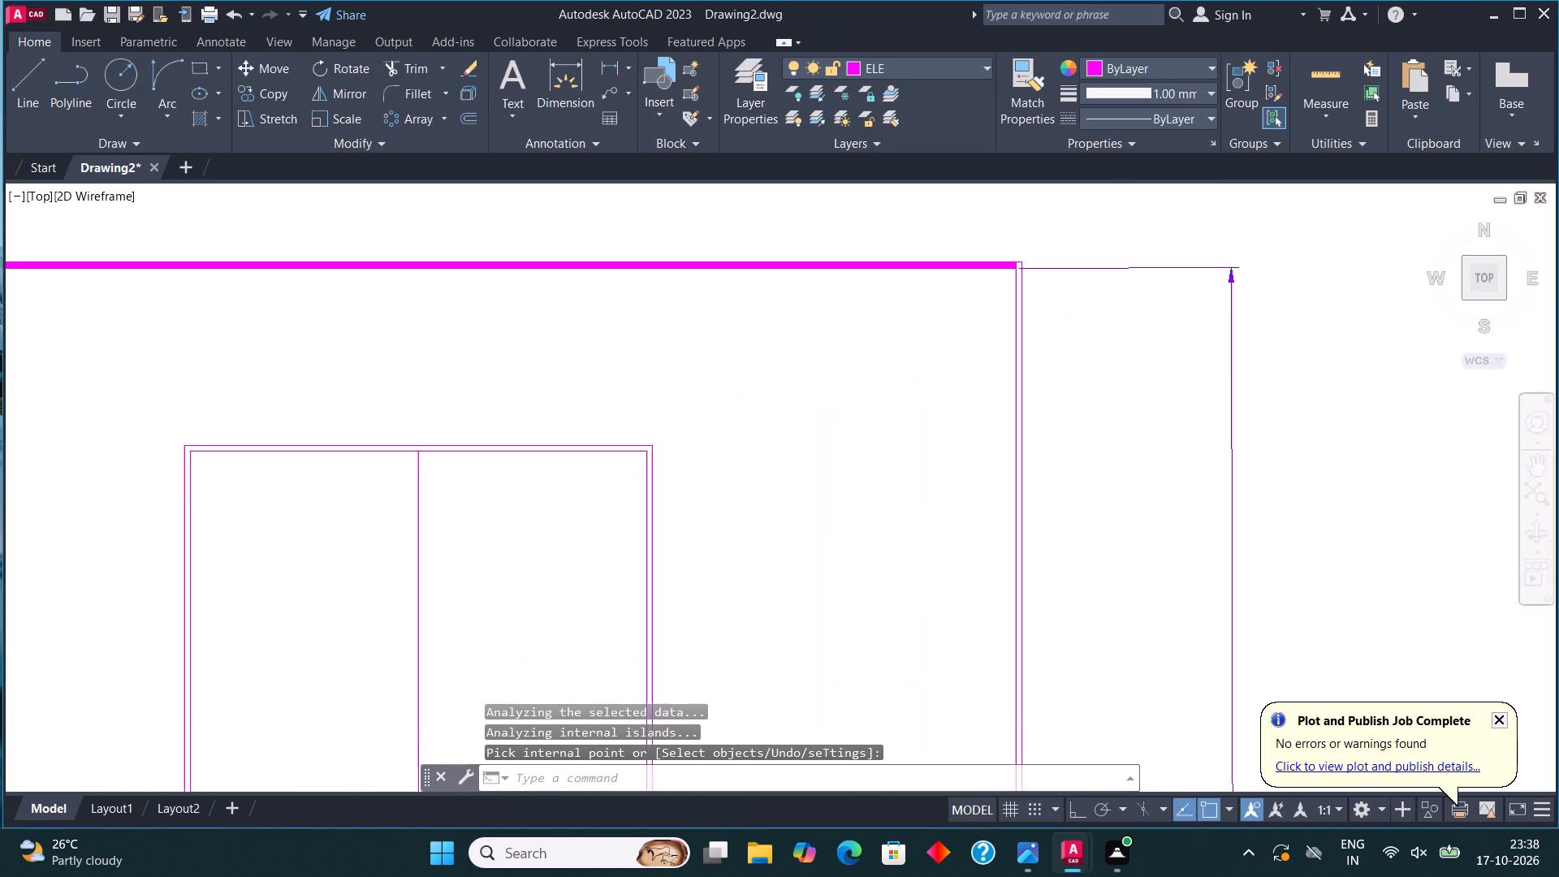
pyautogui.moveTo(1086, 335); pyautogui.dragTo(966, 357, button='middle')
pyautogui.click(201, 64)
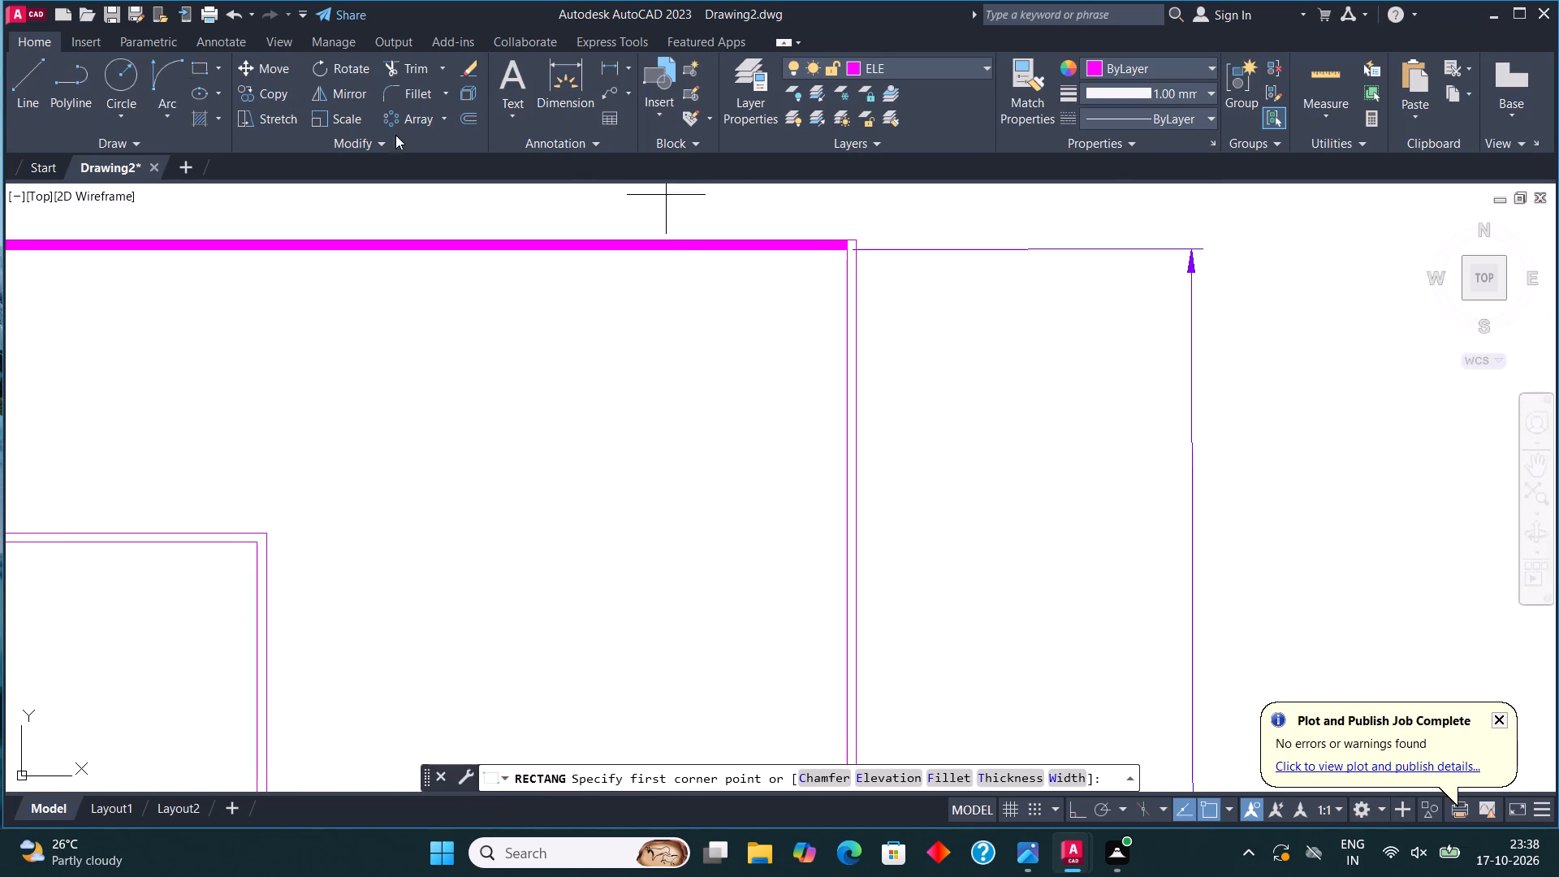
pyautogui.scroll(3, 858, 243)
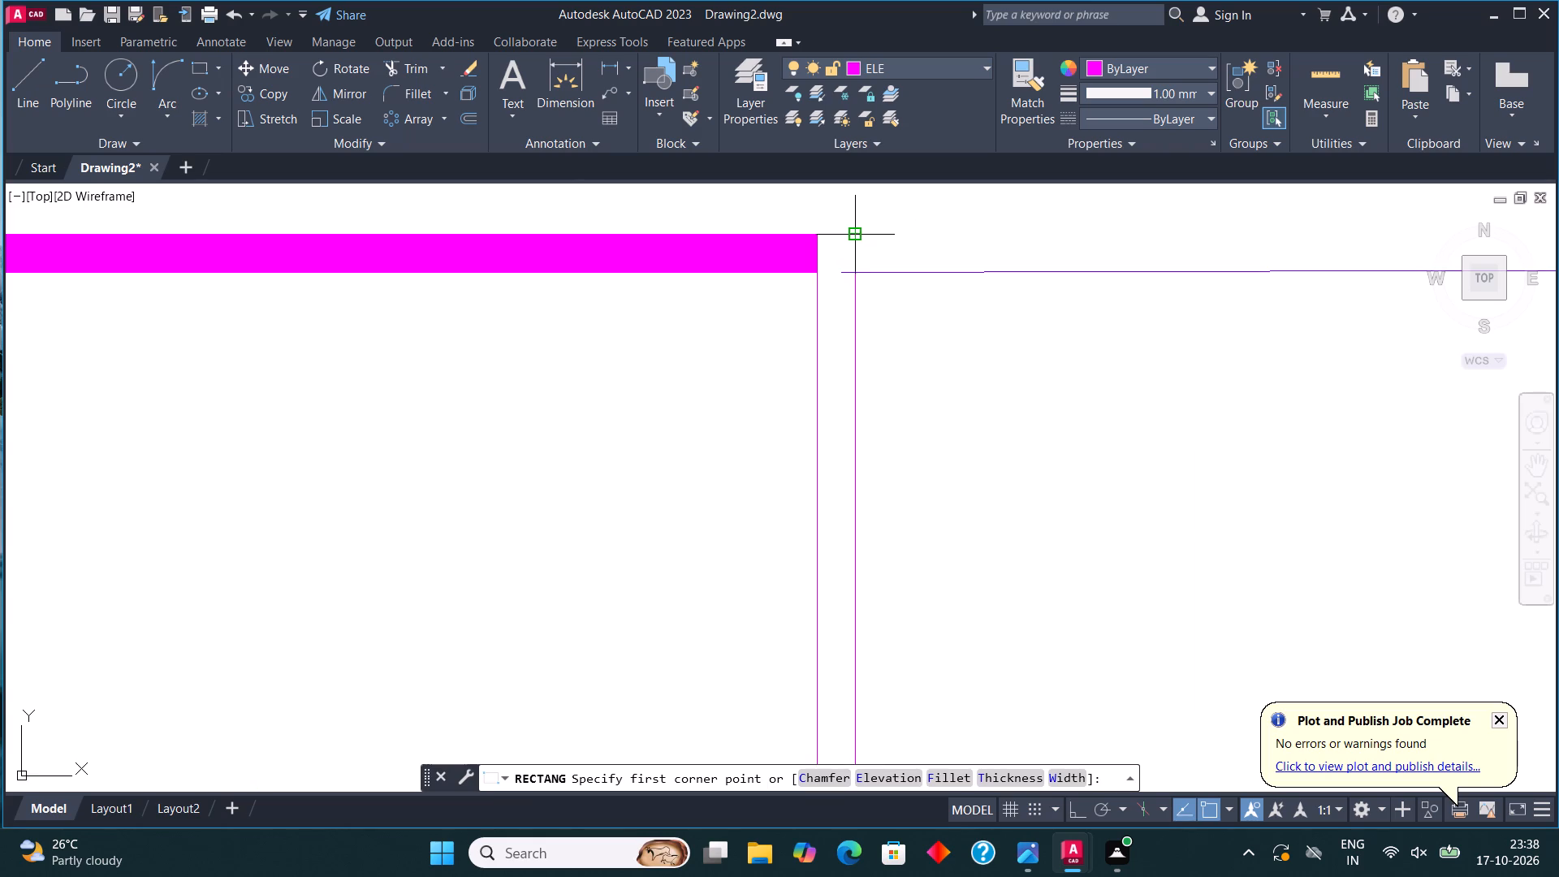
pyautogui.click(857, 235)
pyautogui.scroll(-7, 857, 235)
pyautogui.moveTo(882, 412); pyautogui.dragTo(873, 139, button='middle')
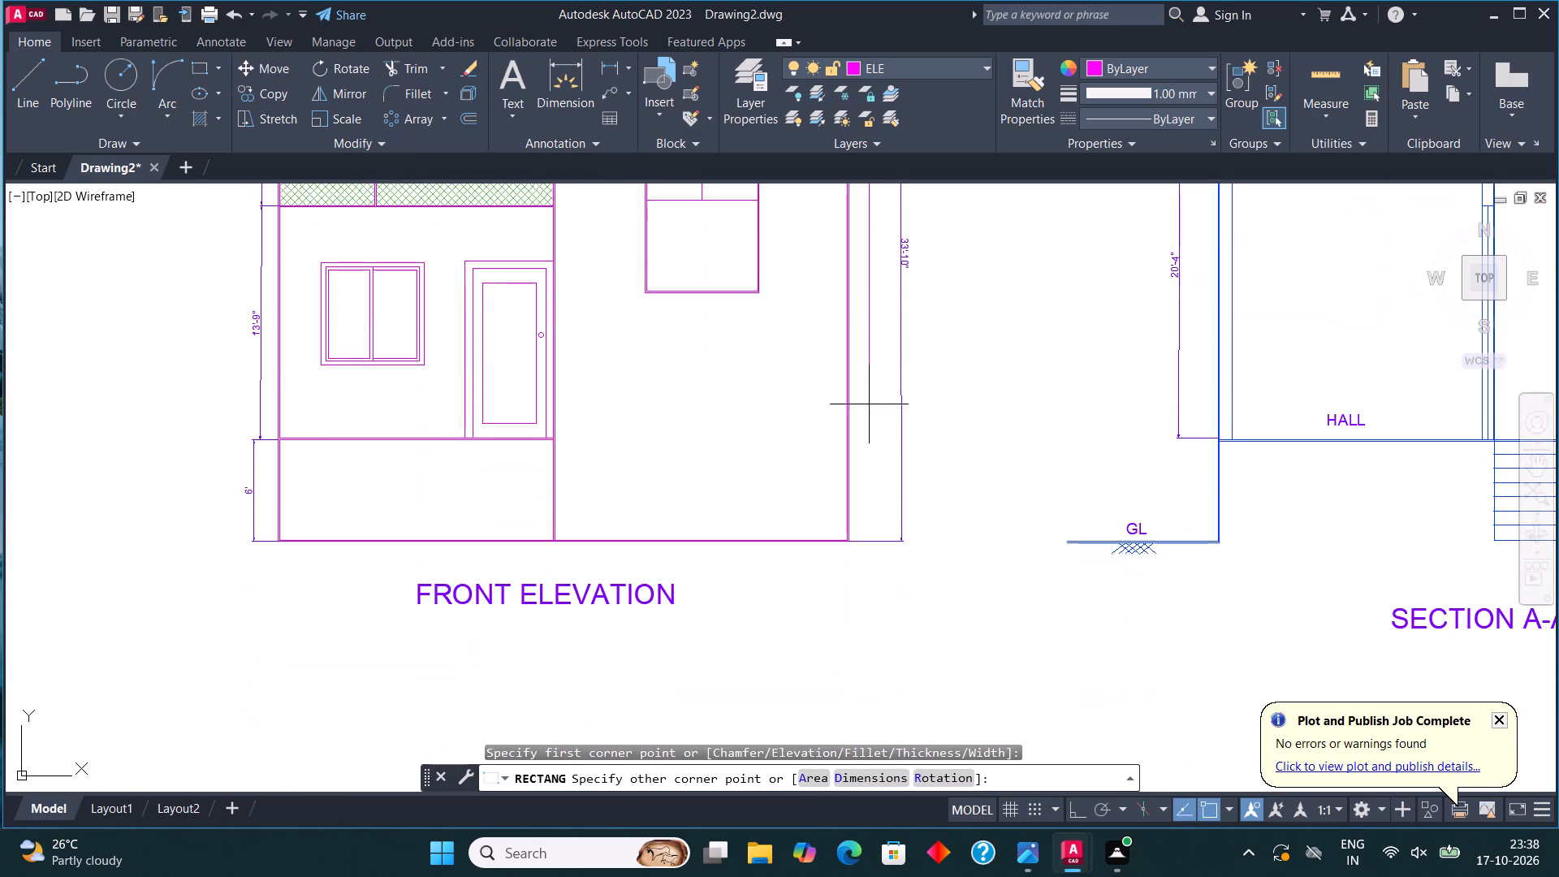
pyautogui.scroll(4, 860, 524)
pyautogui.scroll(3, 791, 644)
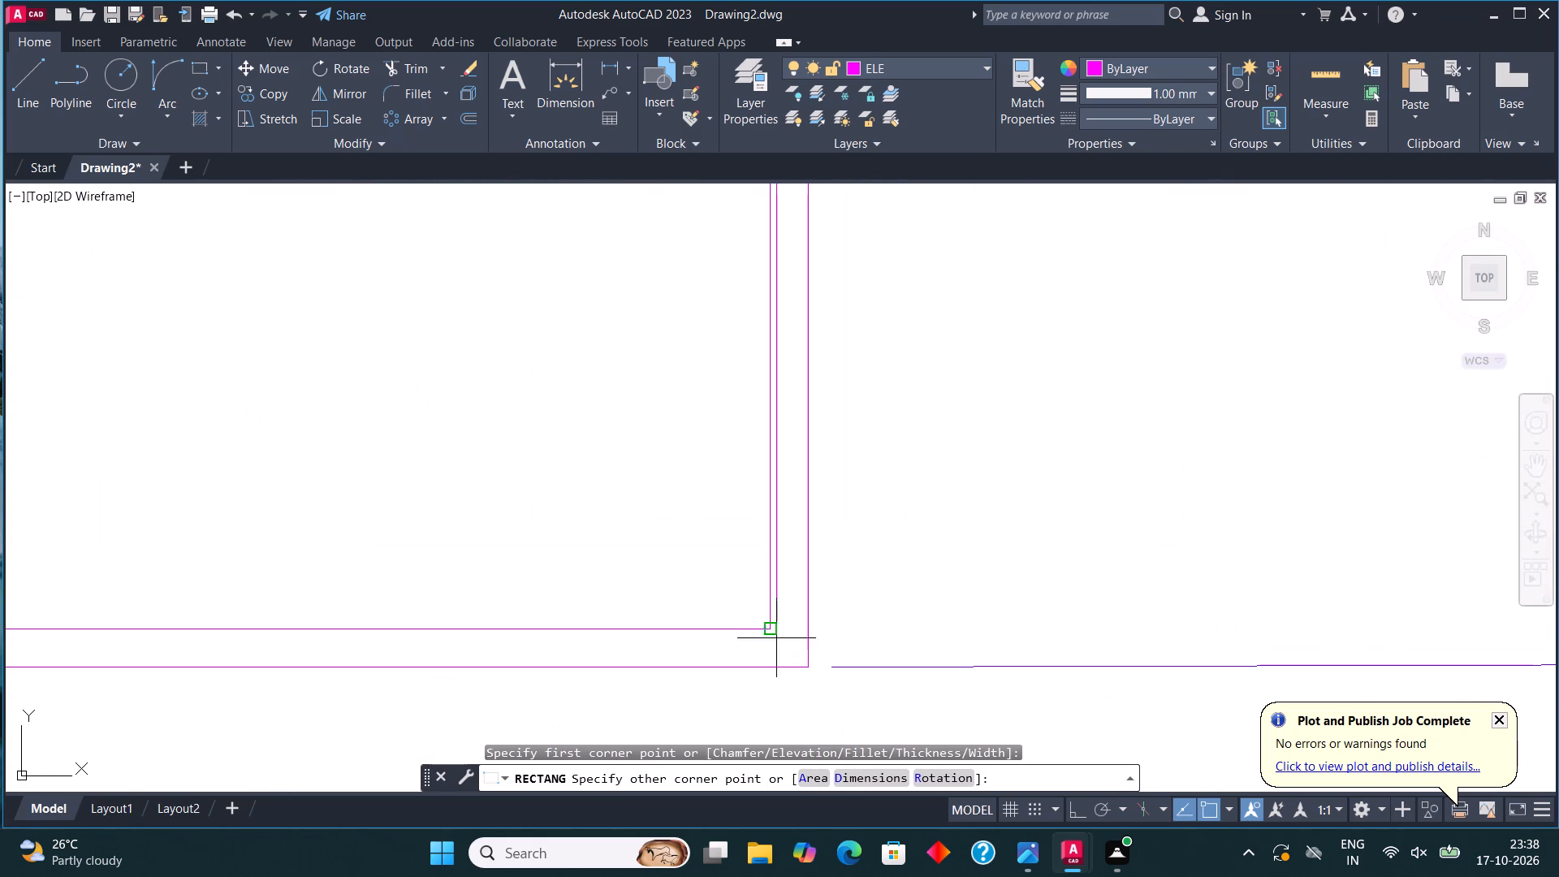
pyautogui.click(775, 635)
pyautogui.press('Escape')
# Fill the tall block's right border strip with a SOLID hatch in the ByLayer magenta.
pyautogui.press('h')
pyautogui.press('Return')
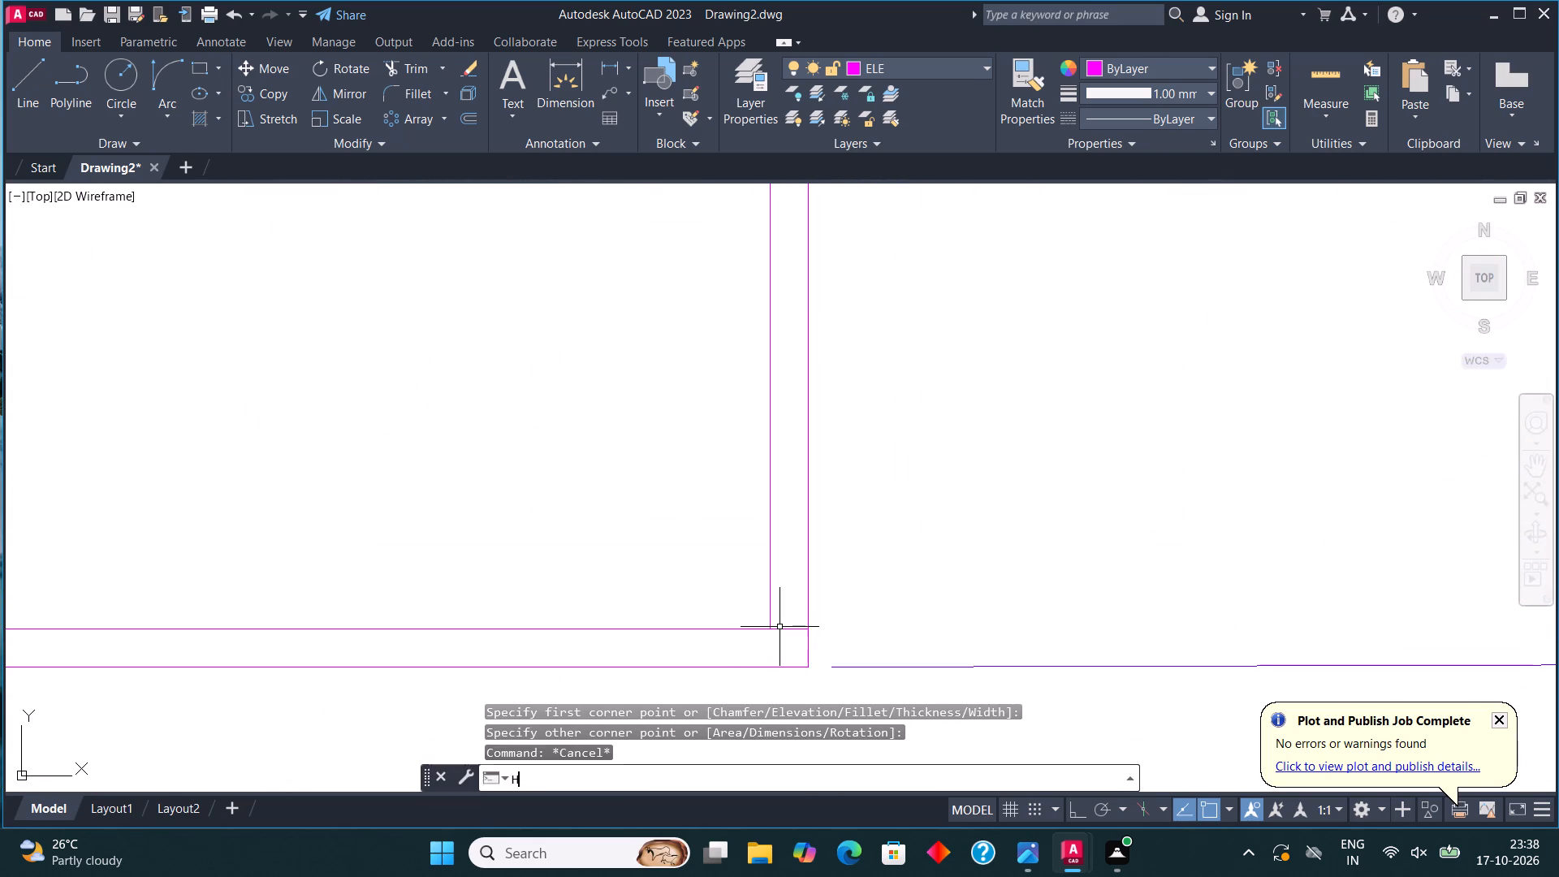
pyautogui.click(797, 517)
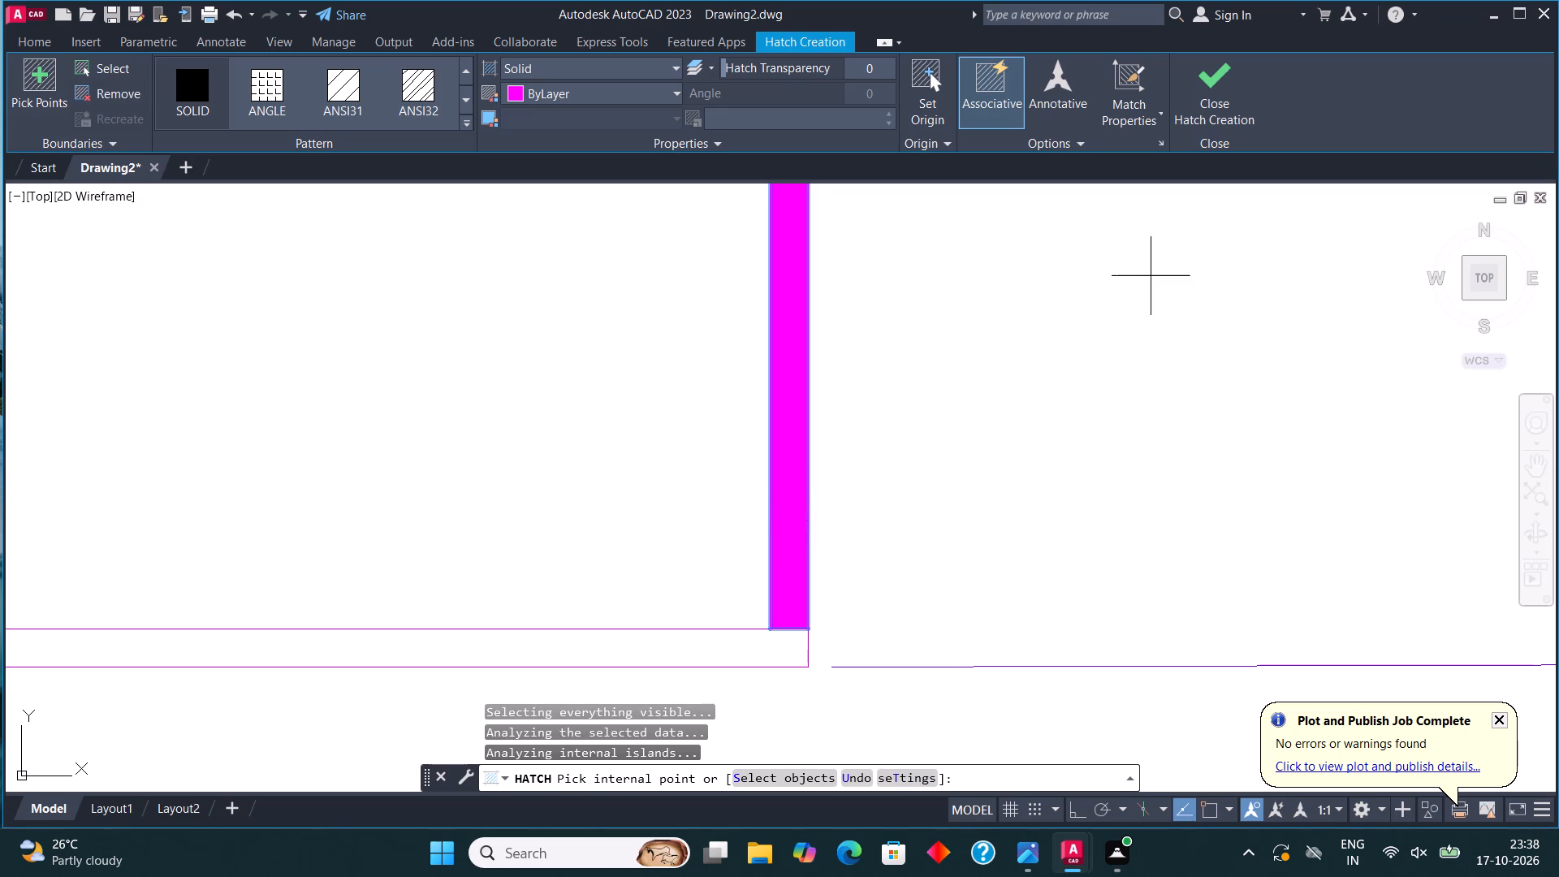
pyautogui.click(1228, 84)
# Draw a thin rectangle along the front elevation's bottom double-line border, from the outer right corner to the inner left corner.
pyautogui.scroll(-4, 1220, 388)
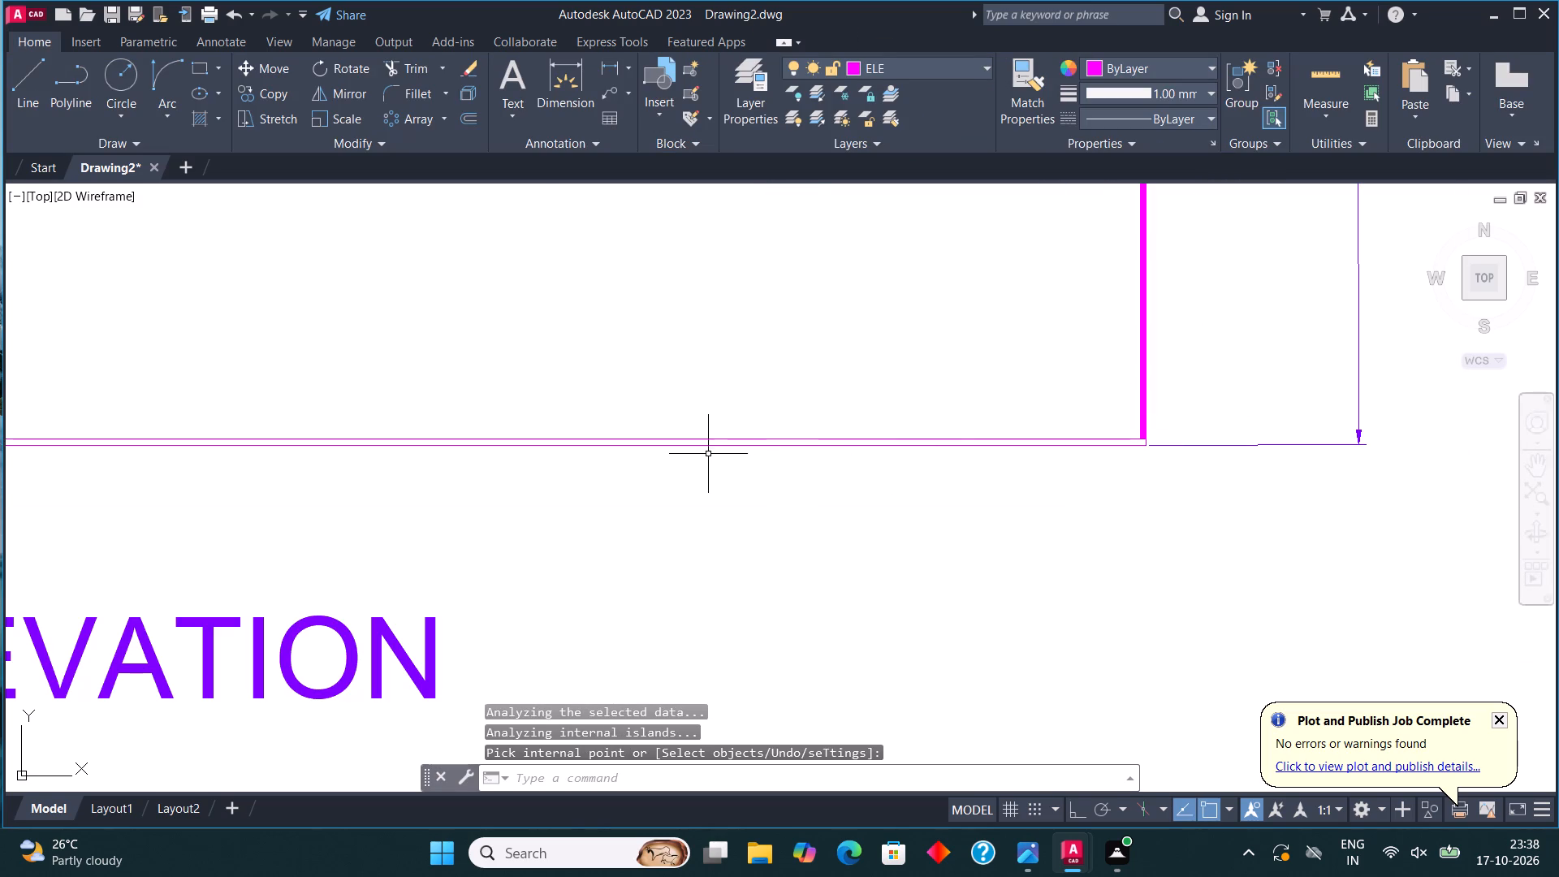
pyautogui.click(195, 67)
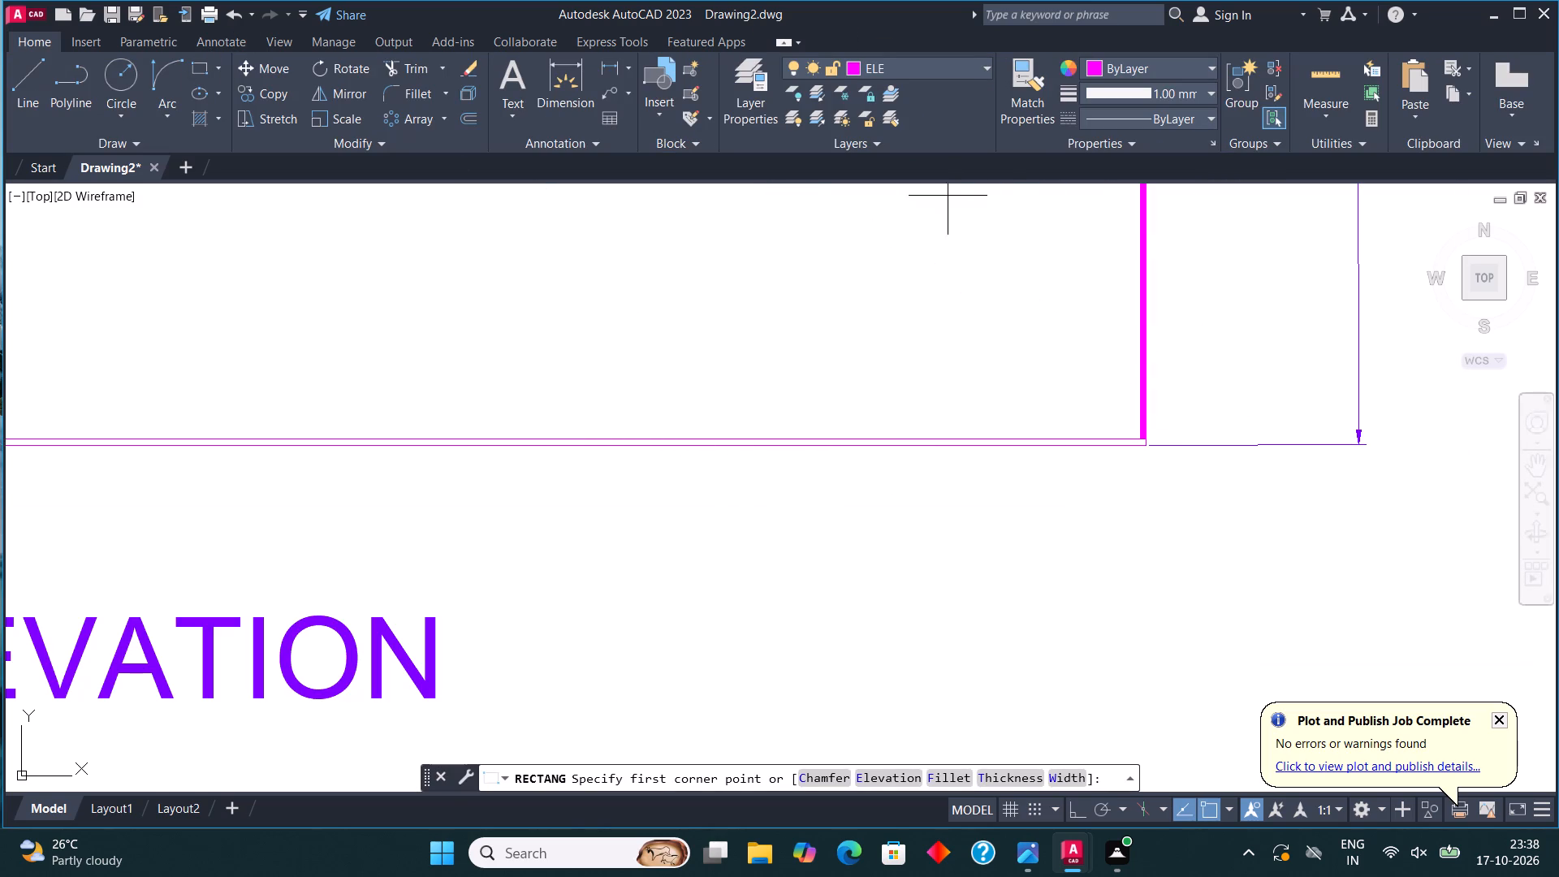
pyautogui.scroll(3, 1149, 449)
pyautogui.click(1137, 431)
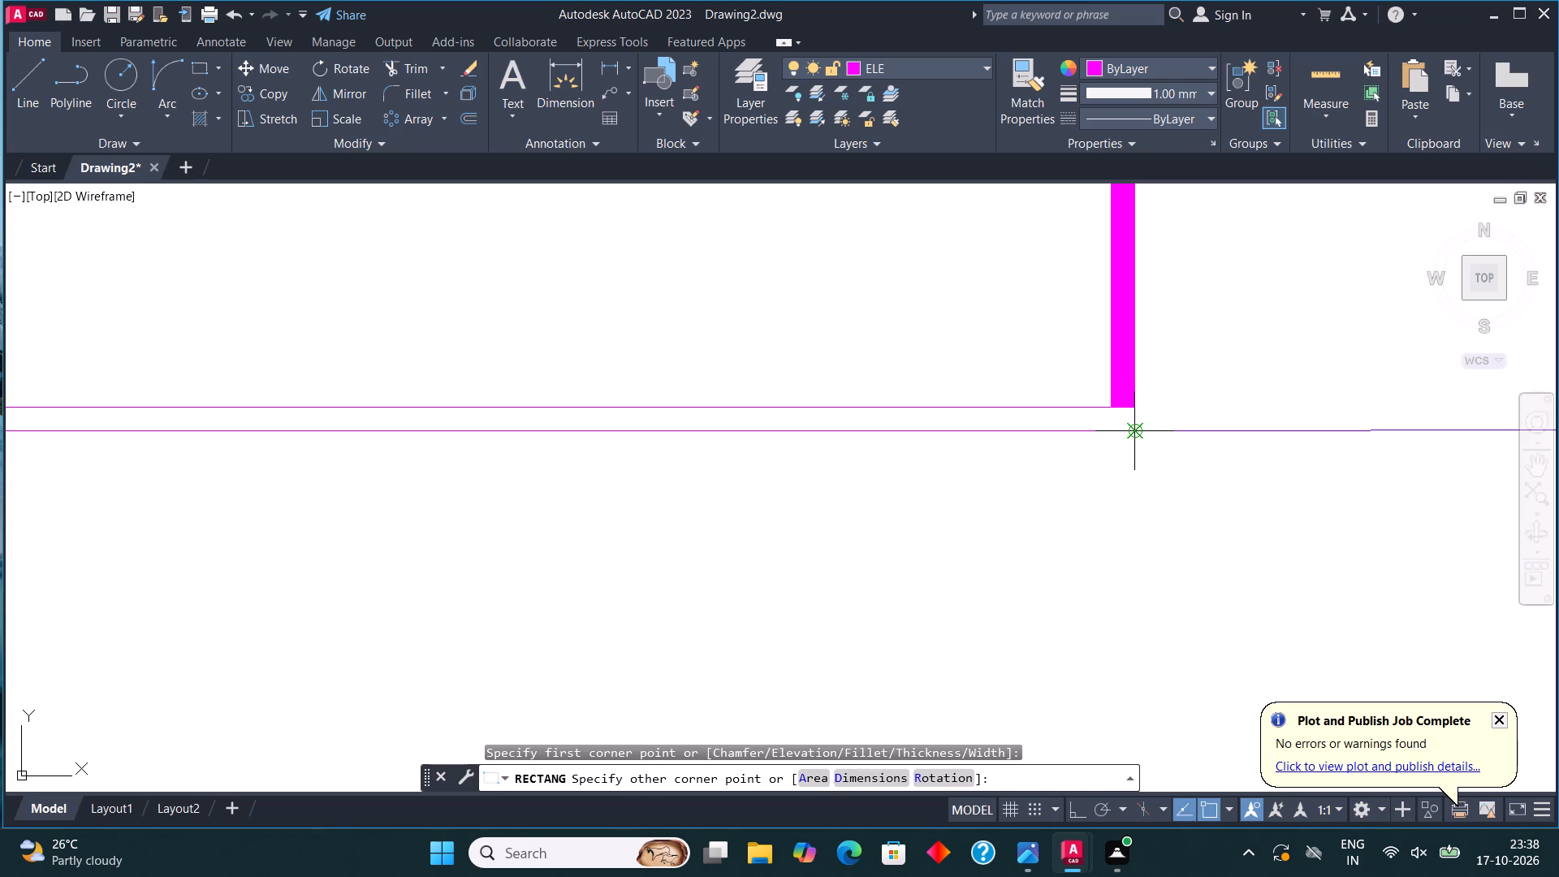
pyautogui.scroll(-6, 1151, 428)
pyautogui.scroll(6, 569, 427)
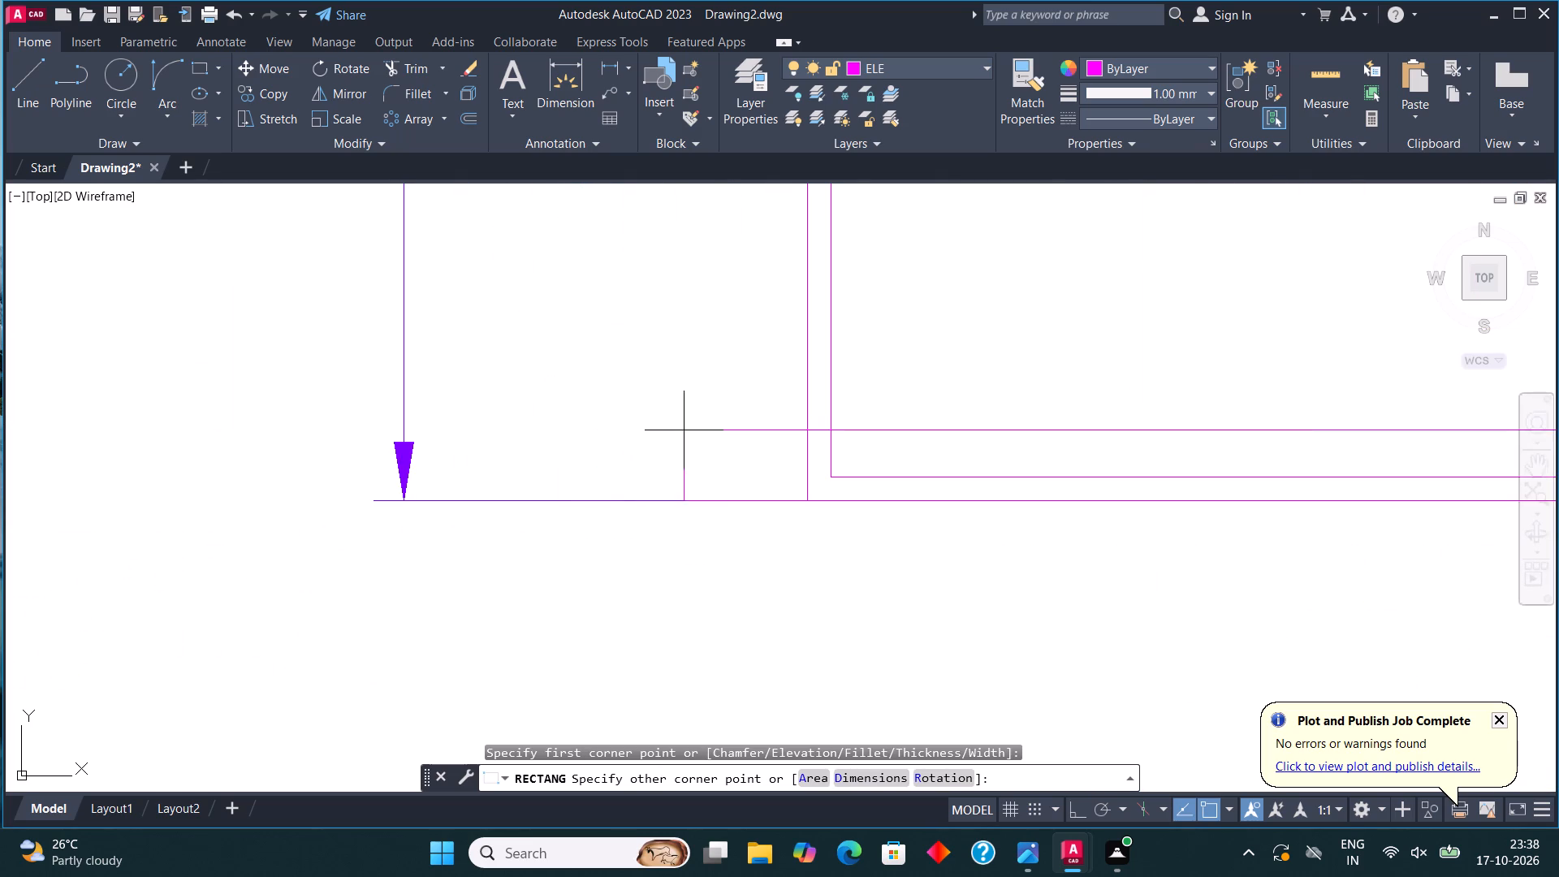
pyautogui.scroll(2, 837, 483)
pyautogui.click(818, 473)
pyautogui.scroll(-5, 568, 517)
pyautogui.press('Escape')
# Fill the front elevation's bottom border strip with the ByLayer magenta SOLID hatch and try filling the adjoining left vertical strip.
pyautogui.press('h')
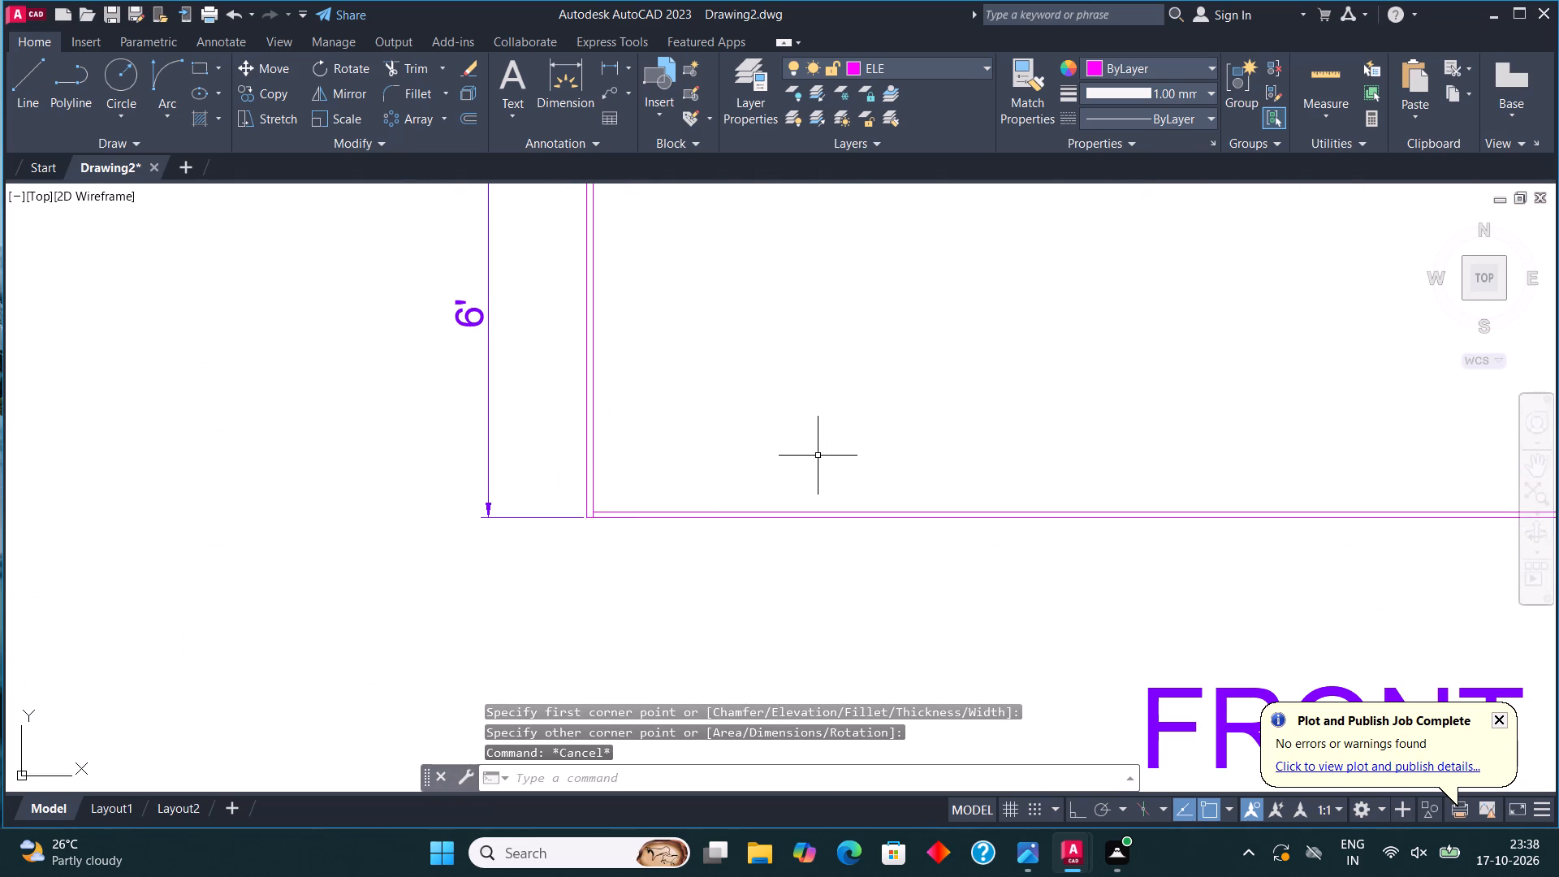
pyautogui.scroll(1, 818, 456)
pyautogui.press('Escape')
pyautogui.press('h')
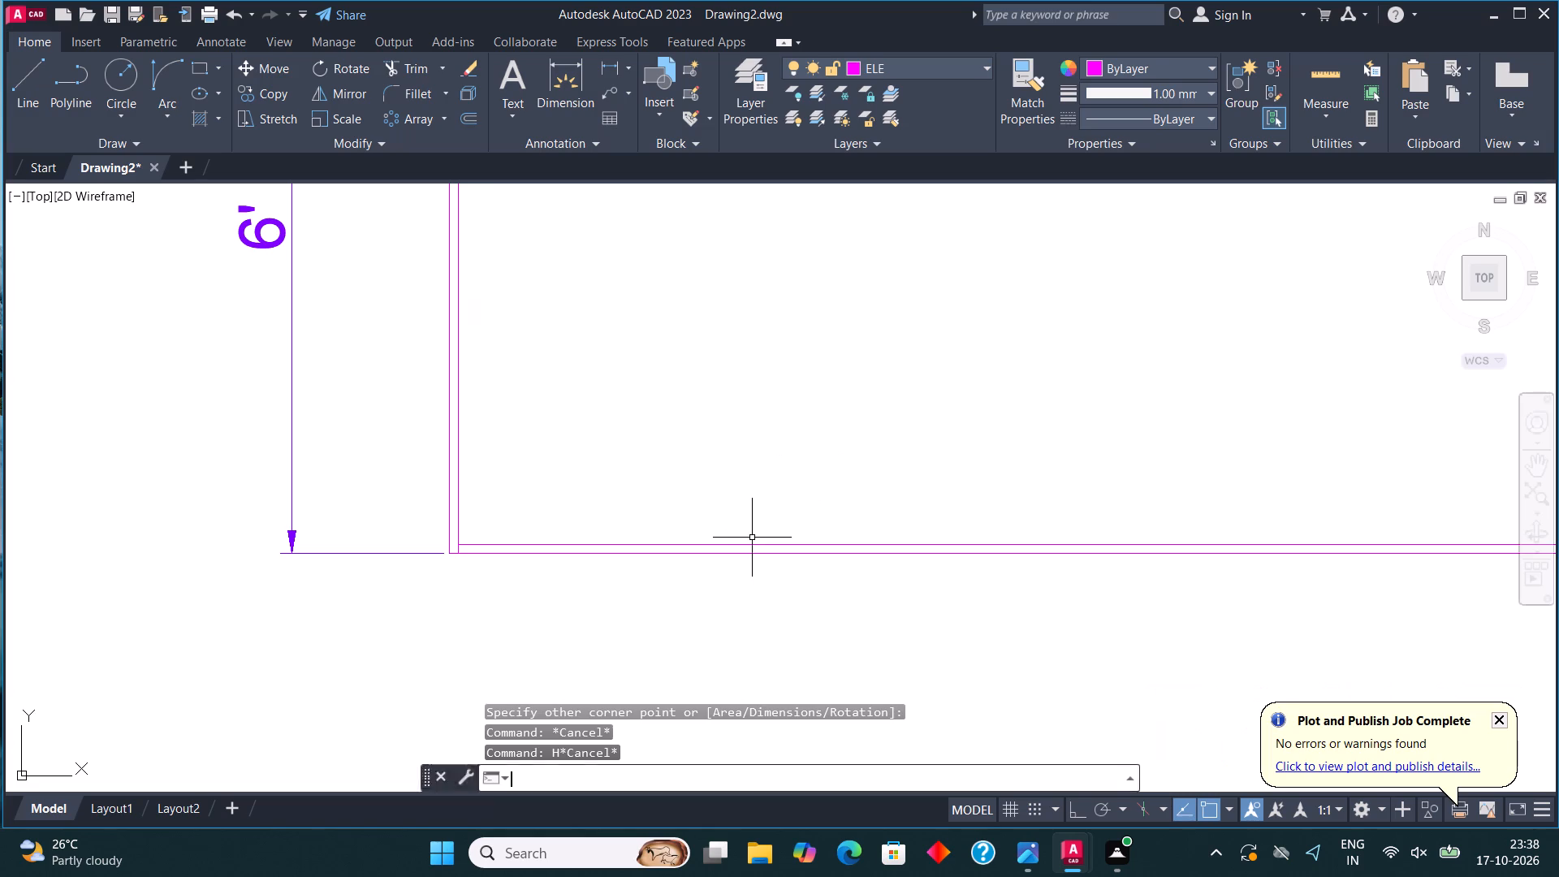
pyautogui.press('Return')
pyautogui.click(754, 549)
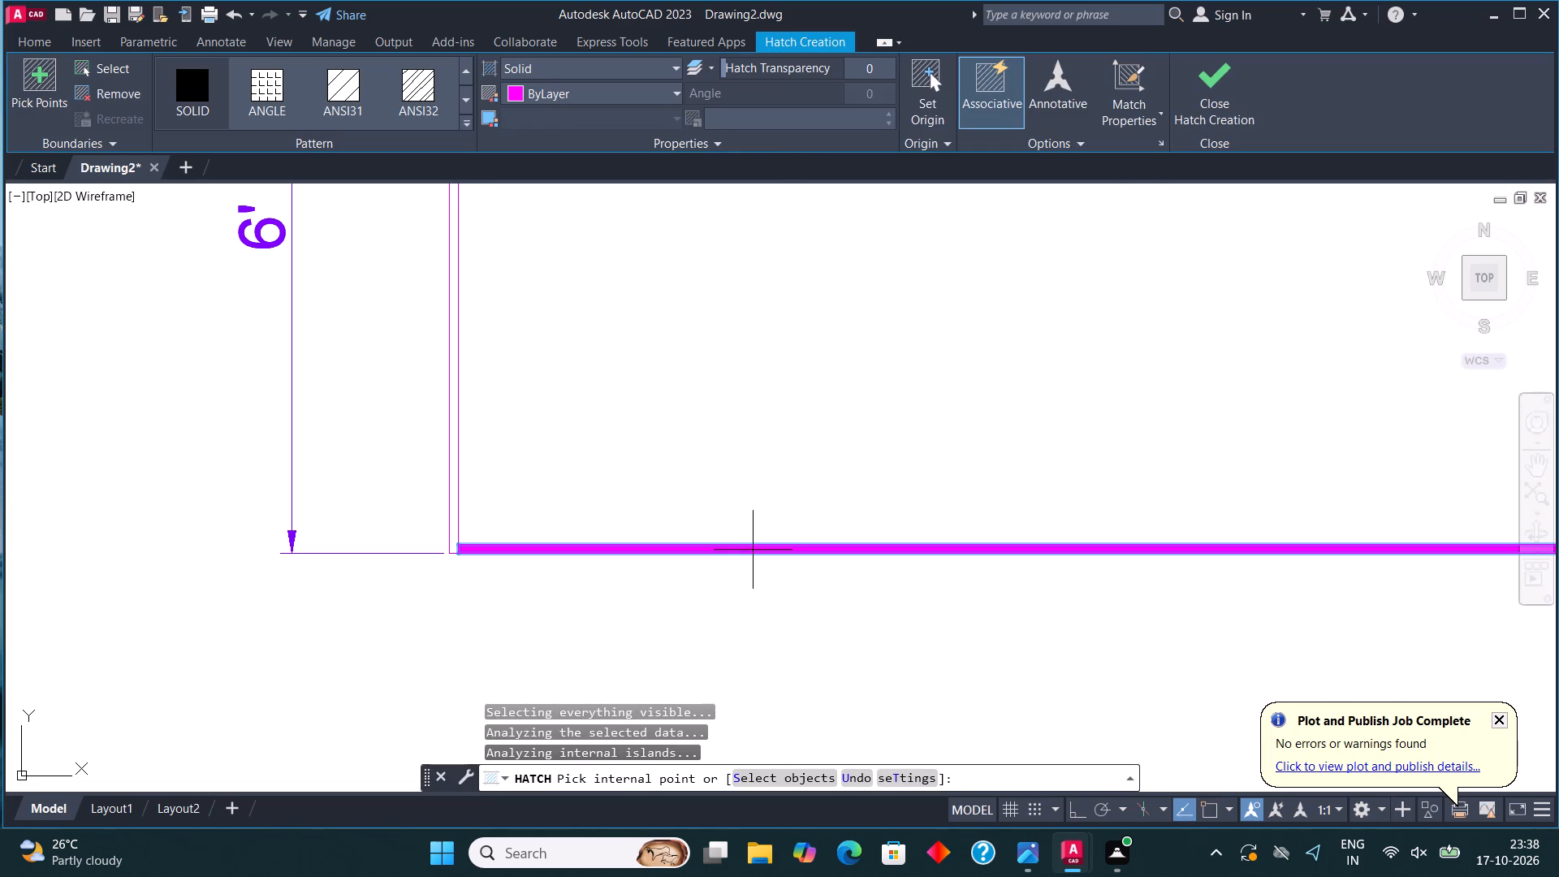
pyautogui.click(456, 318)
pyautogui.click(982, 252)
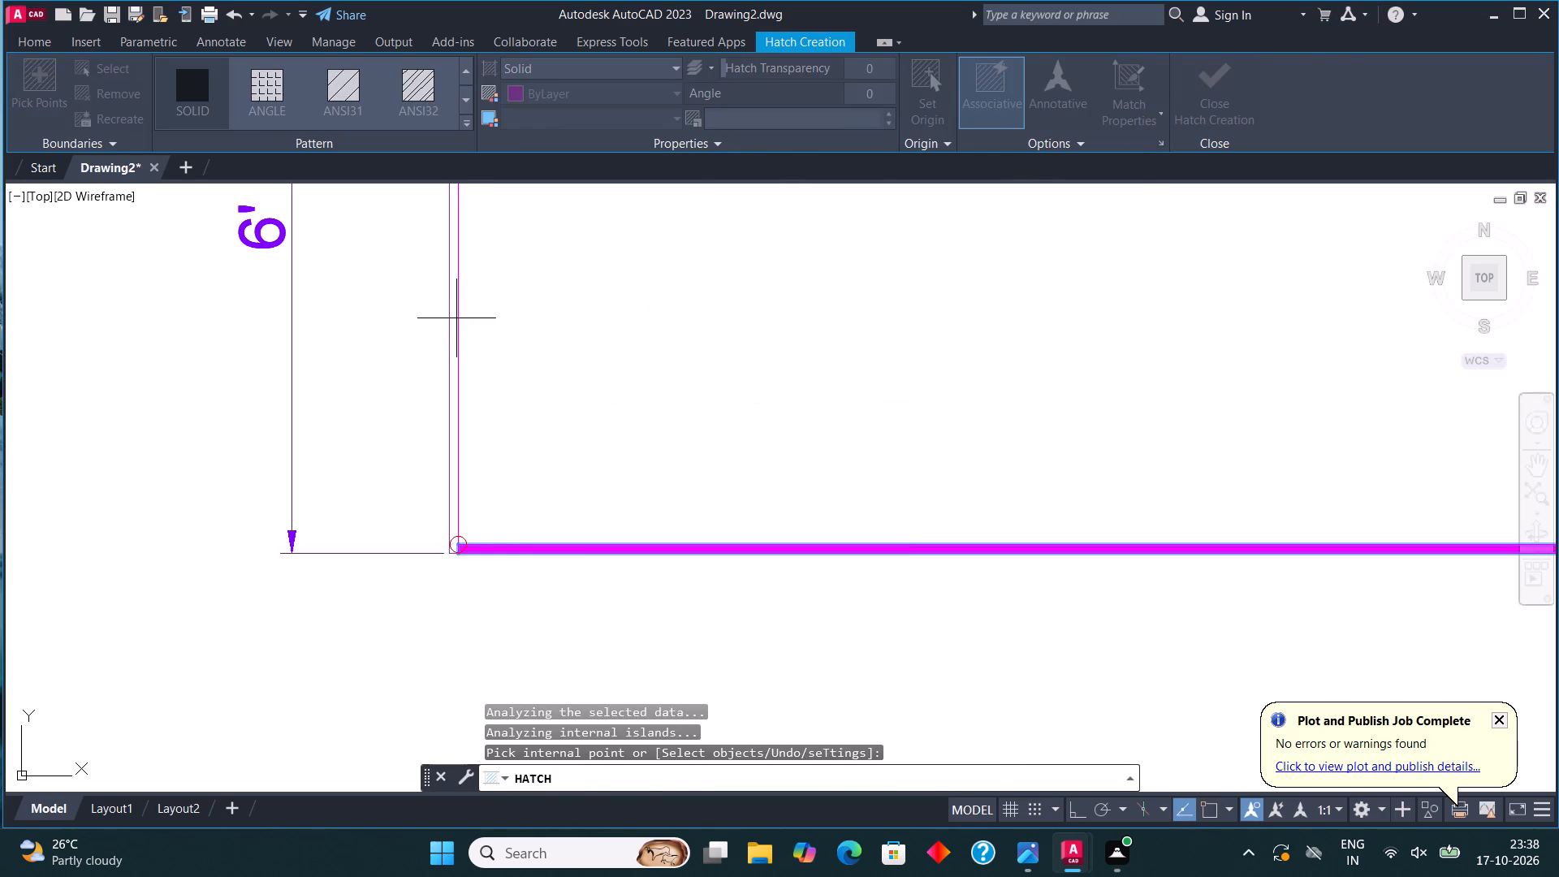
pyautogui.click(1188, 94)
# Draw a thin rectangle along the left double-line border of the front elevation's lower block, from outer bottom to inner top corner.
pyautogui.scroll(-2, 591, 598)
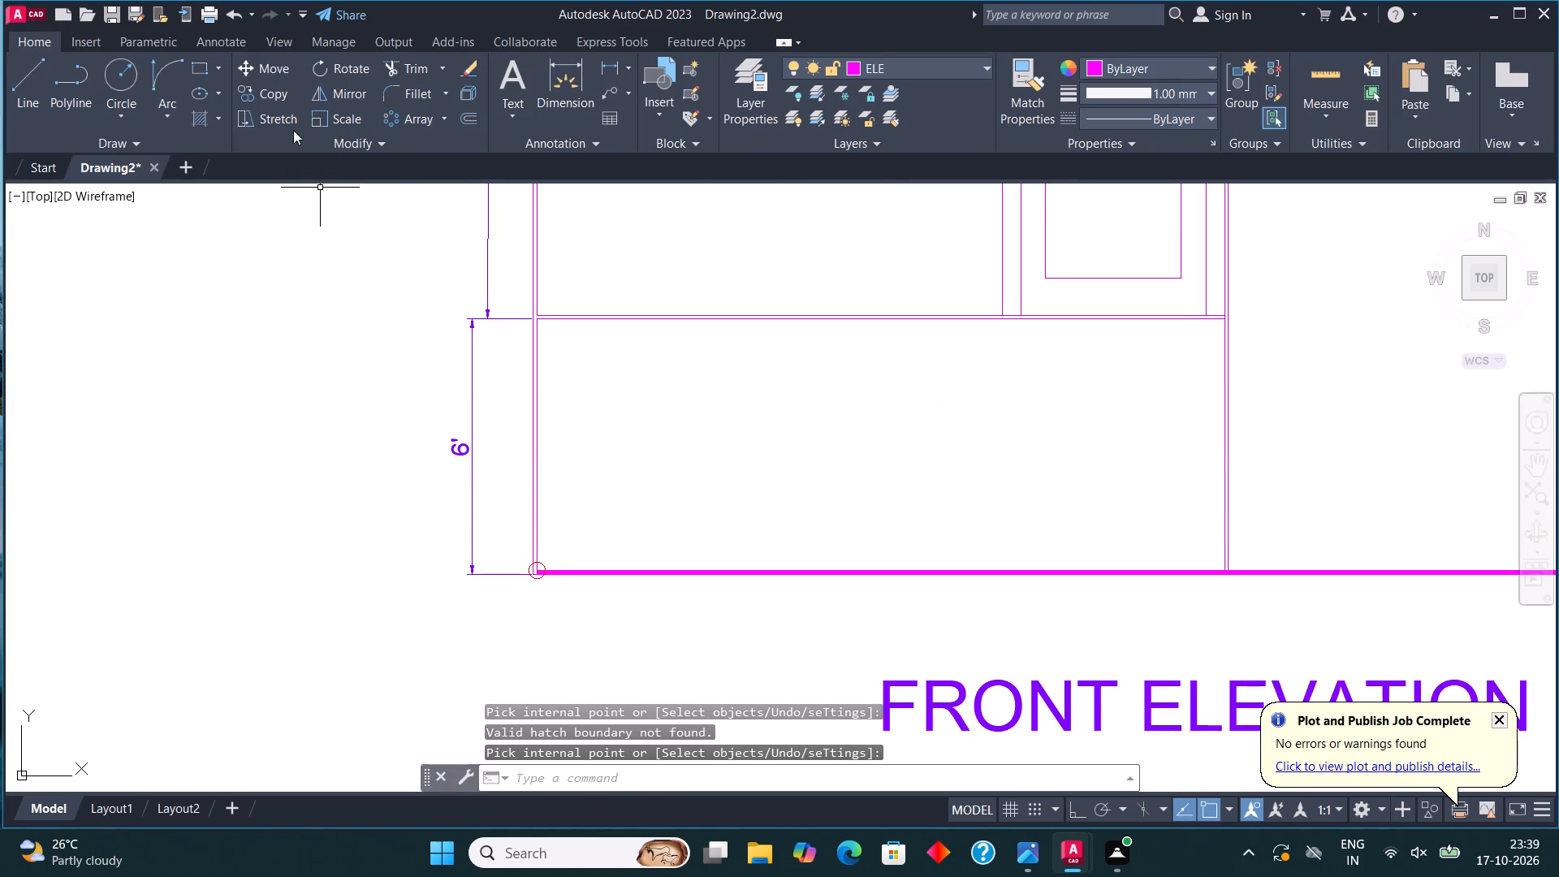
pyautogui.click(202, 66)
pyautogui.scroll(3, 524, 580)
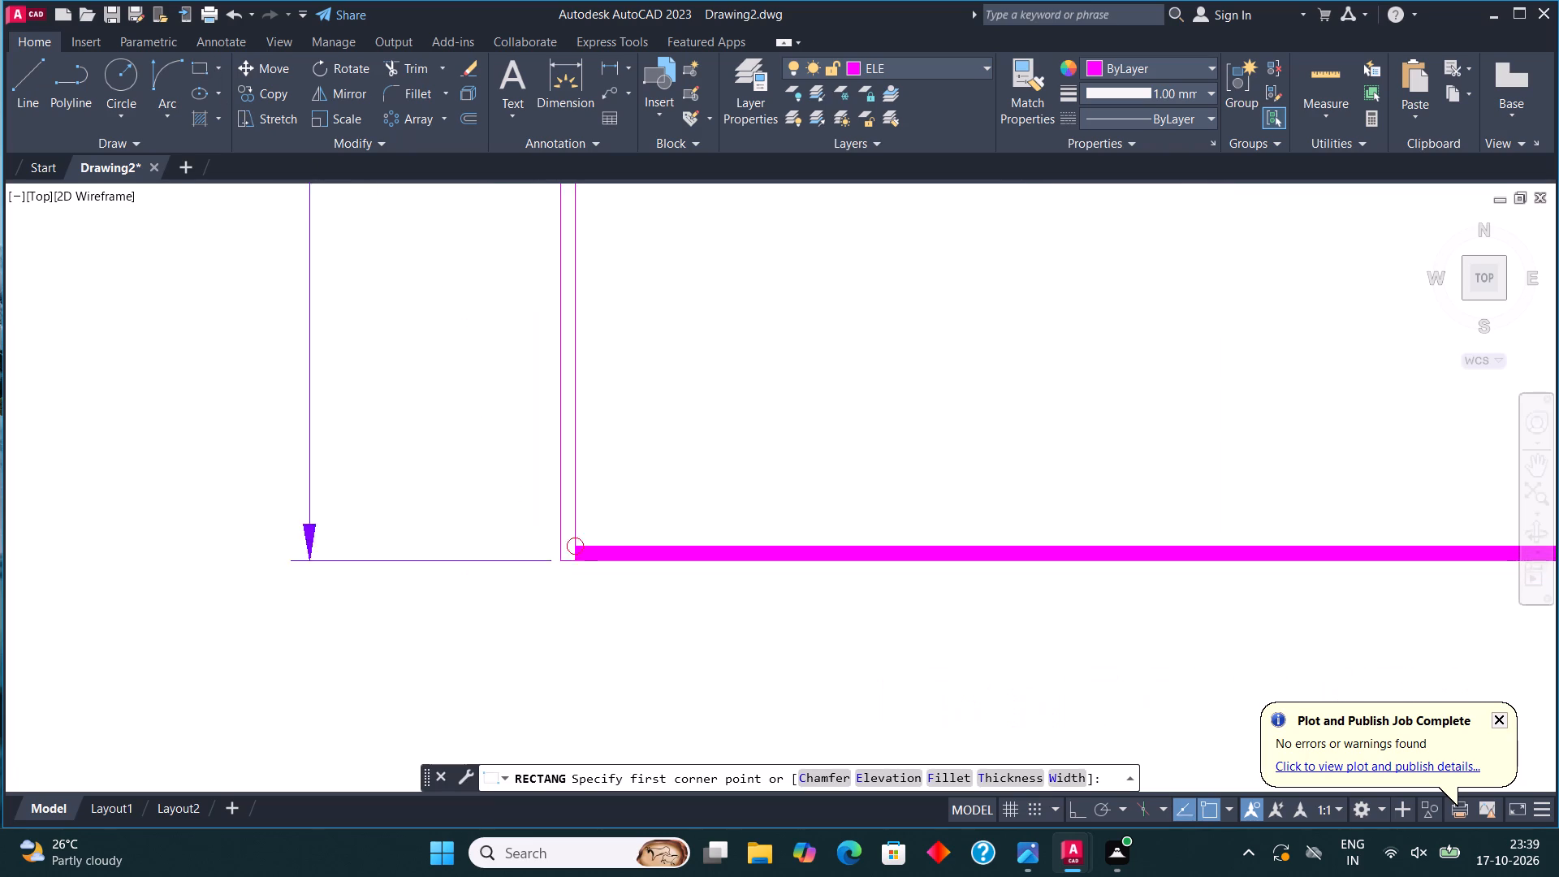
pyautogui.scroll(2, 524, 580)
pyautogui.click(609, 530)
pyautogui.scroll(-2, 623, 573)
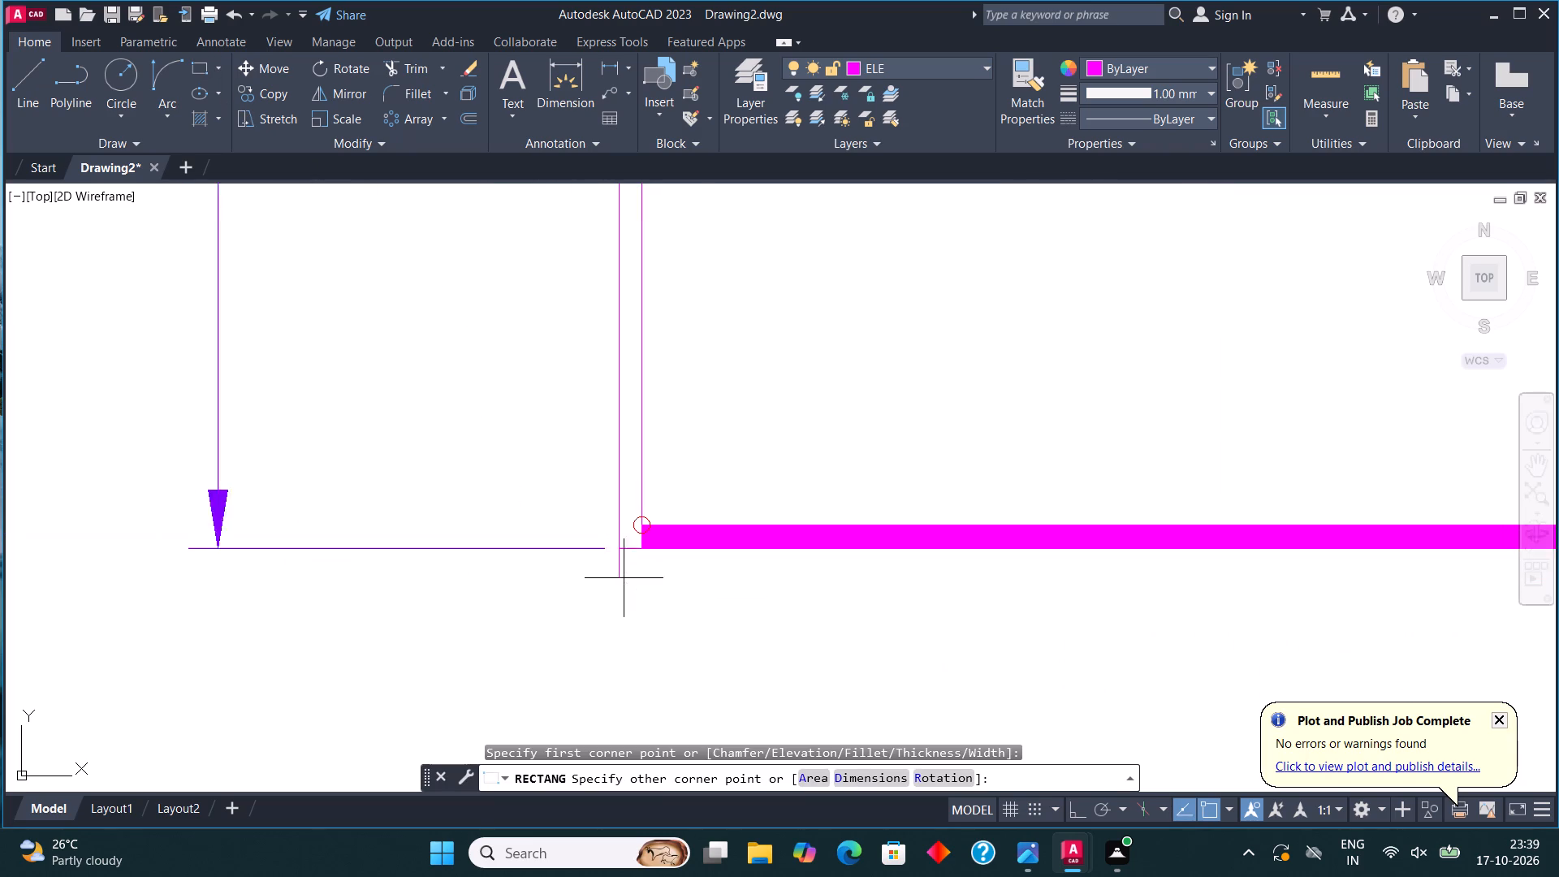
pyautogui.scroll(-4, 624, 579)
pyautogui.moveTo(706, 313); pyautogui.dragTo(704, 633, button='middle')
pyautogui.moveTo(633, 269); pyautogui.dragTo(639, 468, button='middle')
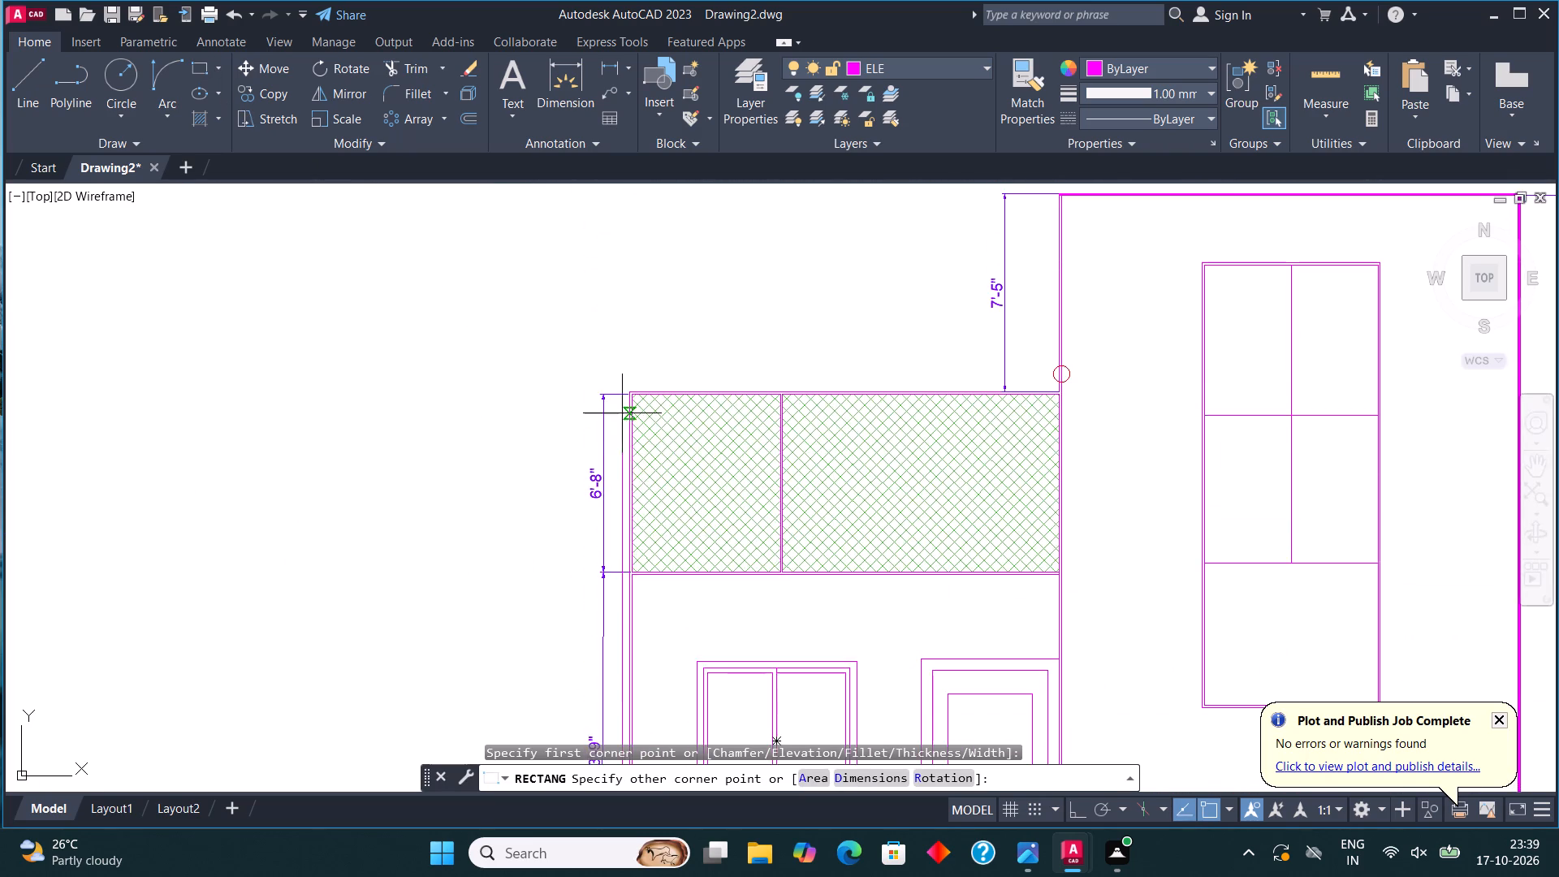
pyautogui.scroll(5, 622, 365)
pyautogui.moveTo(663, 615); pyautogui.dragTo(566, 139, button='middle')
pyautogui.moveTo(657, 248); pyautogui.dragTo(635, 429, button='middle')
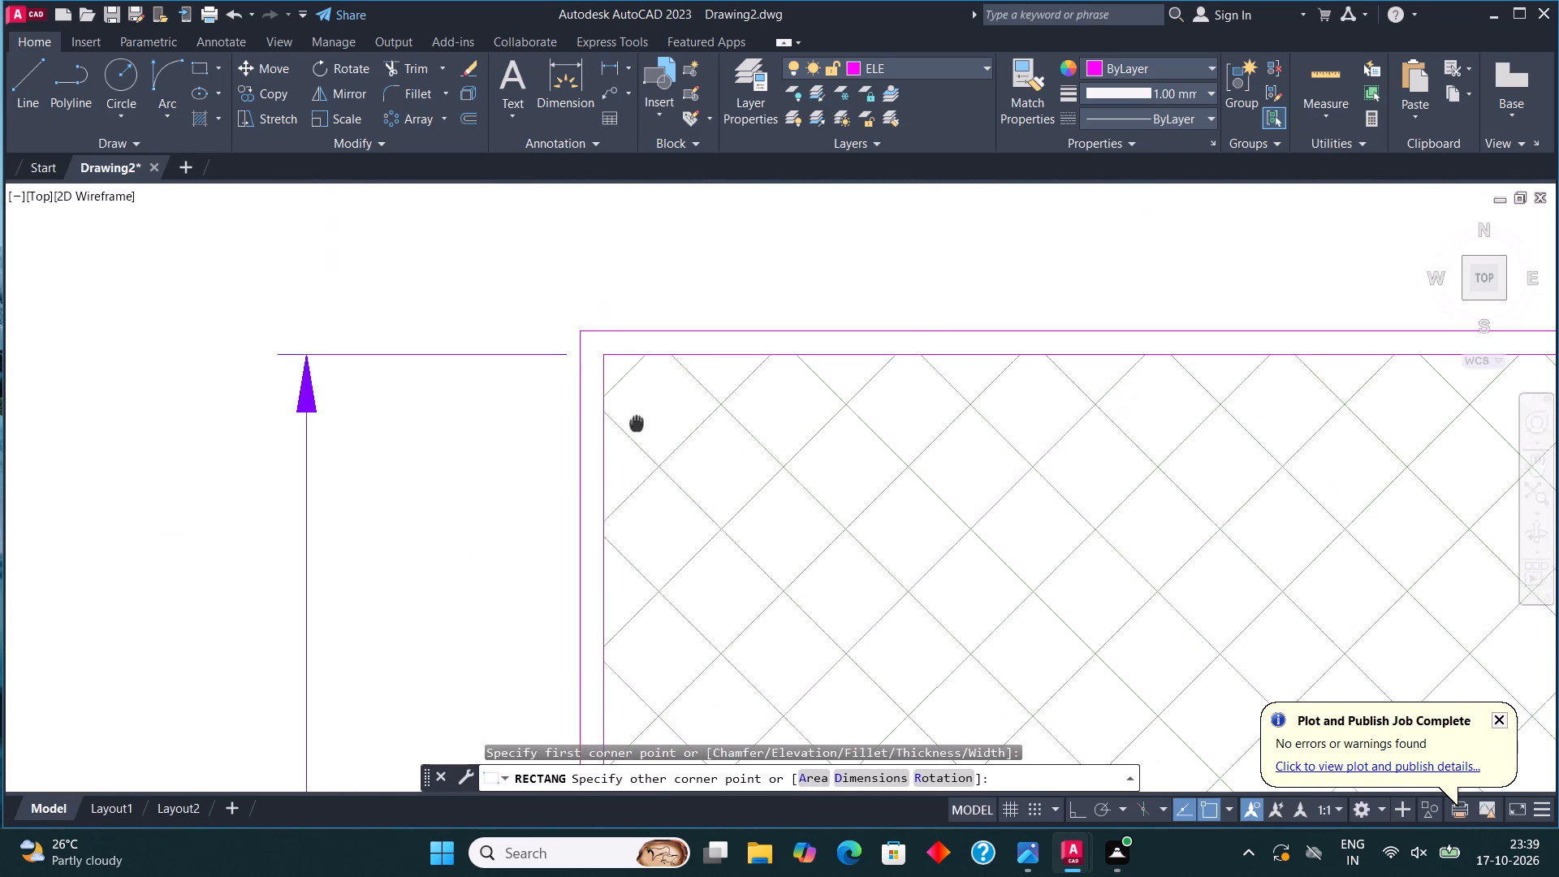
pyautogui.moveTo(635, 429); pyautogui.dragTo(628, 461, button='middle')
pyautogui.click(592, 397)
pyautogui.scroll(-4, 483, 352)
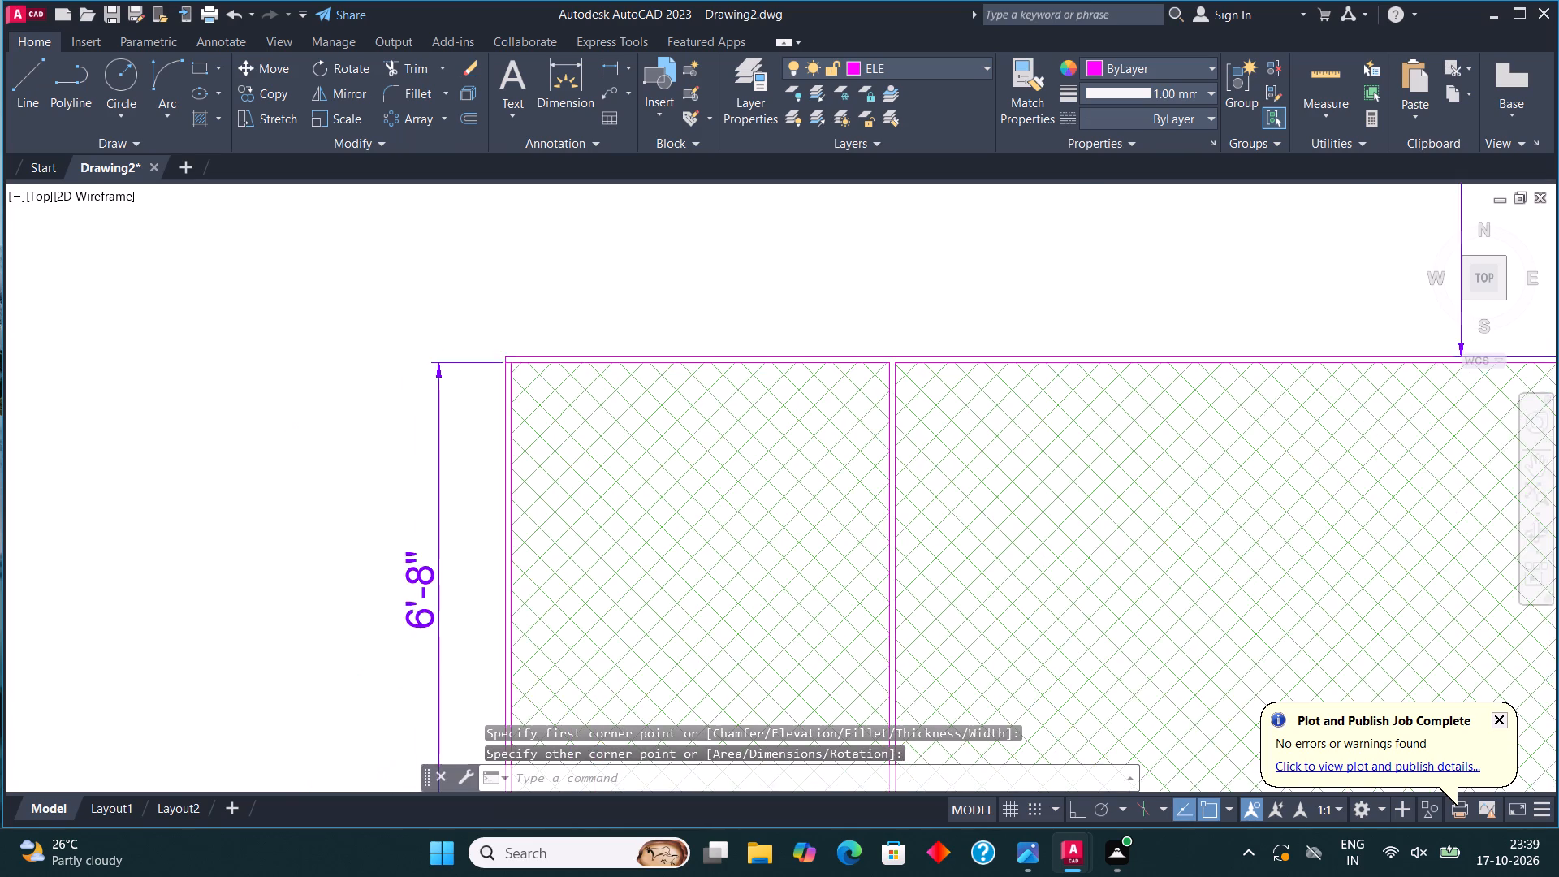
# Fill the lower block's left border strip with the ByLayer magenta SOLID hatch and try filling the strip above the crosshatched parapet.
pyautogui.moveTo(594, 344); pyautogui.dragTo(486, 448, button='middle')
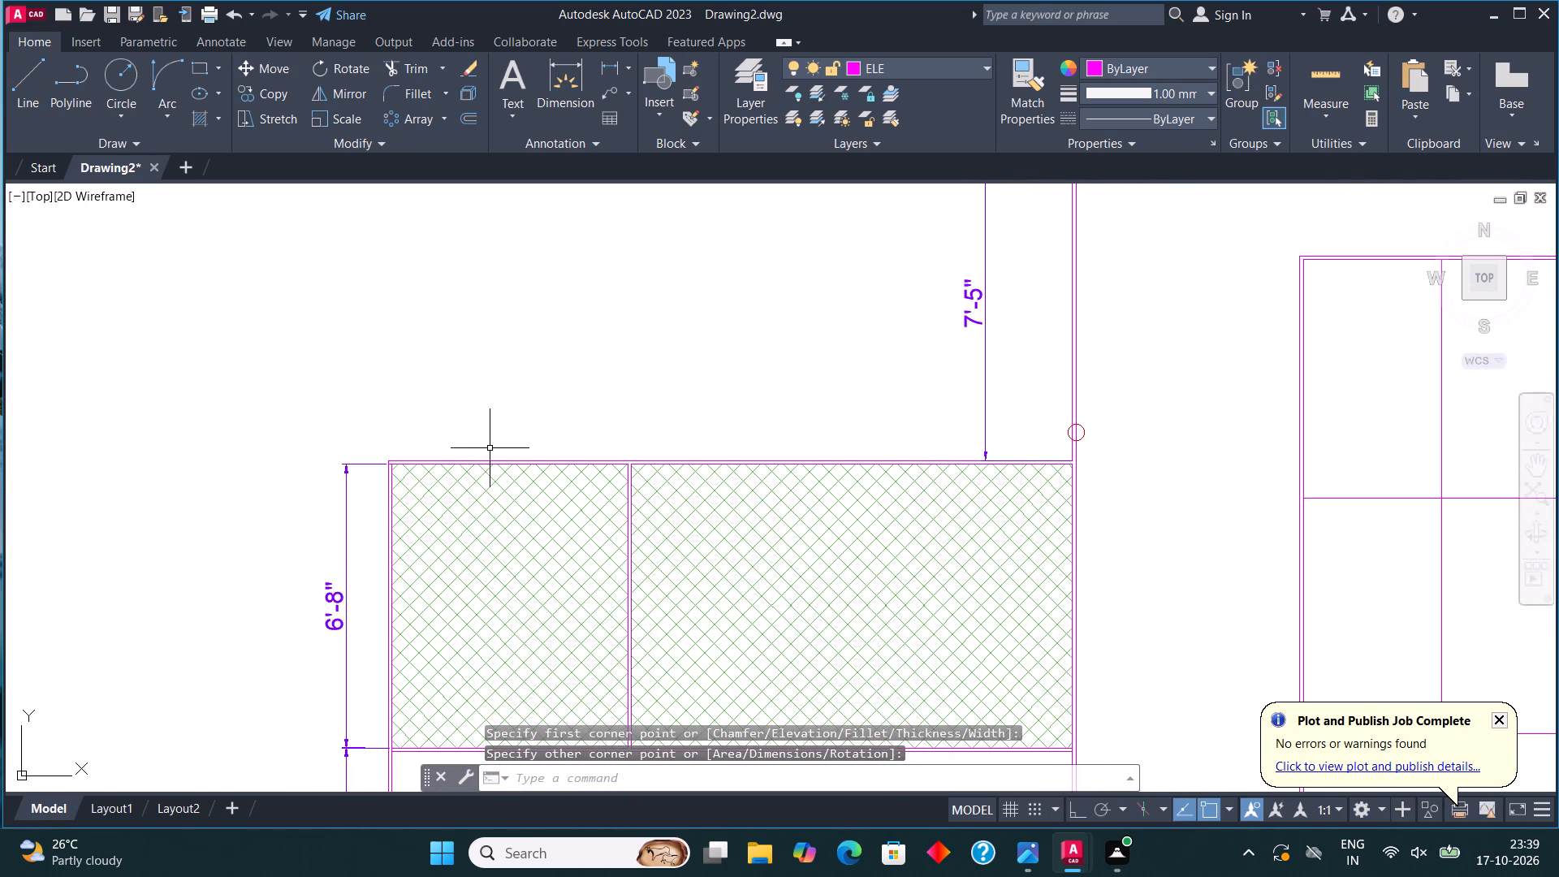
pyautogui.press('h')
pyautogui.press('Return')
pyautogui.scroll(1, 395, 531)
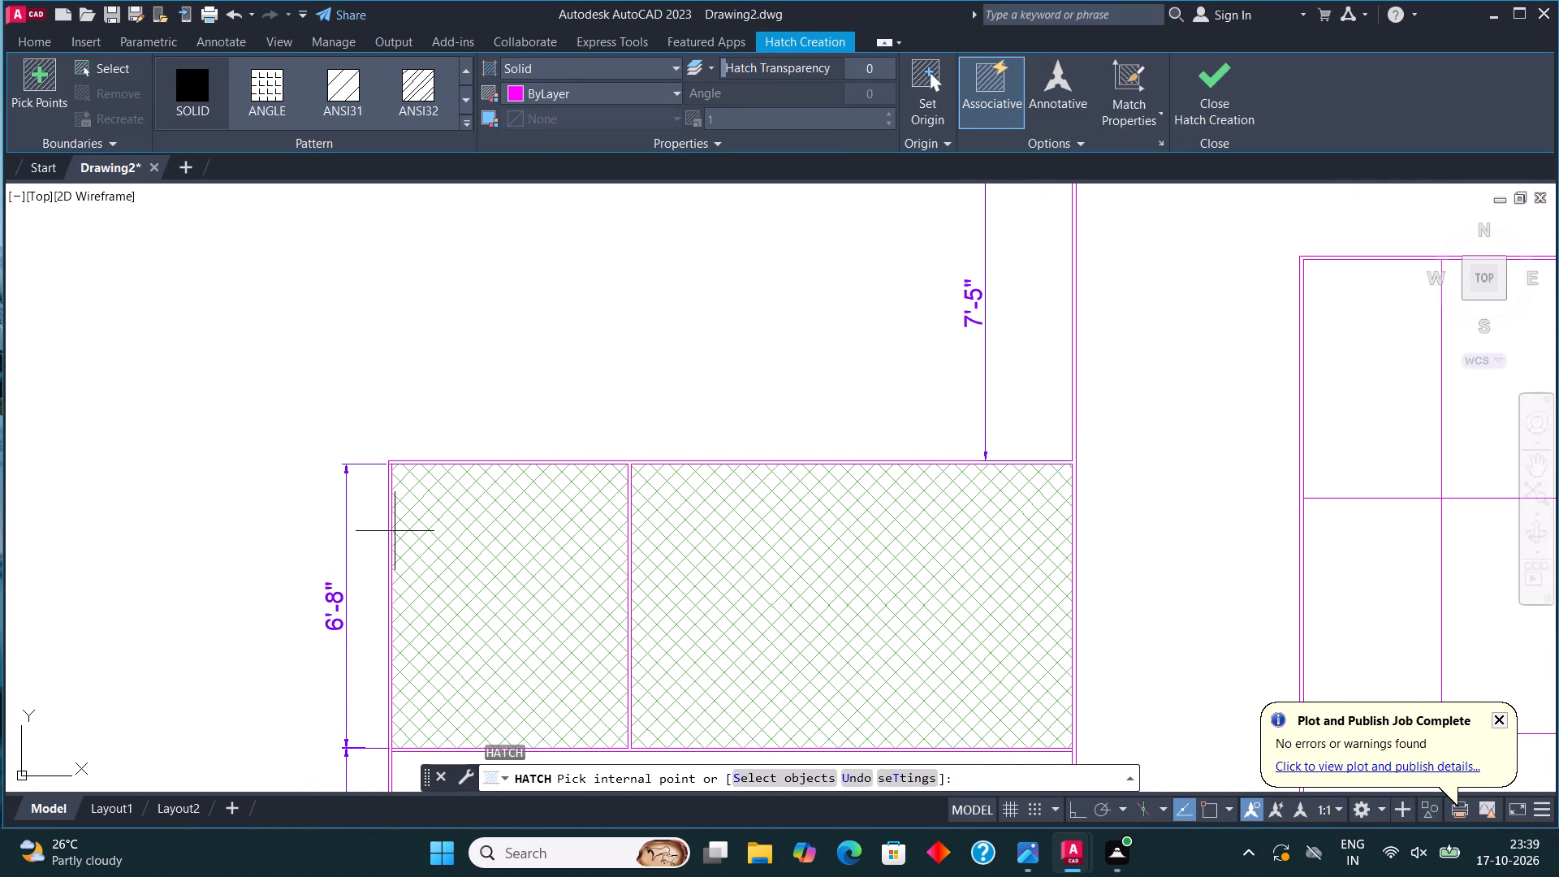
pyautogui.scroll(2, 395, 531)
pyautogui.click(387, 522)
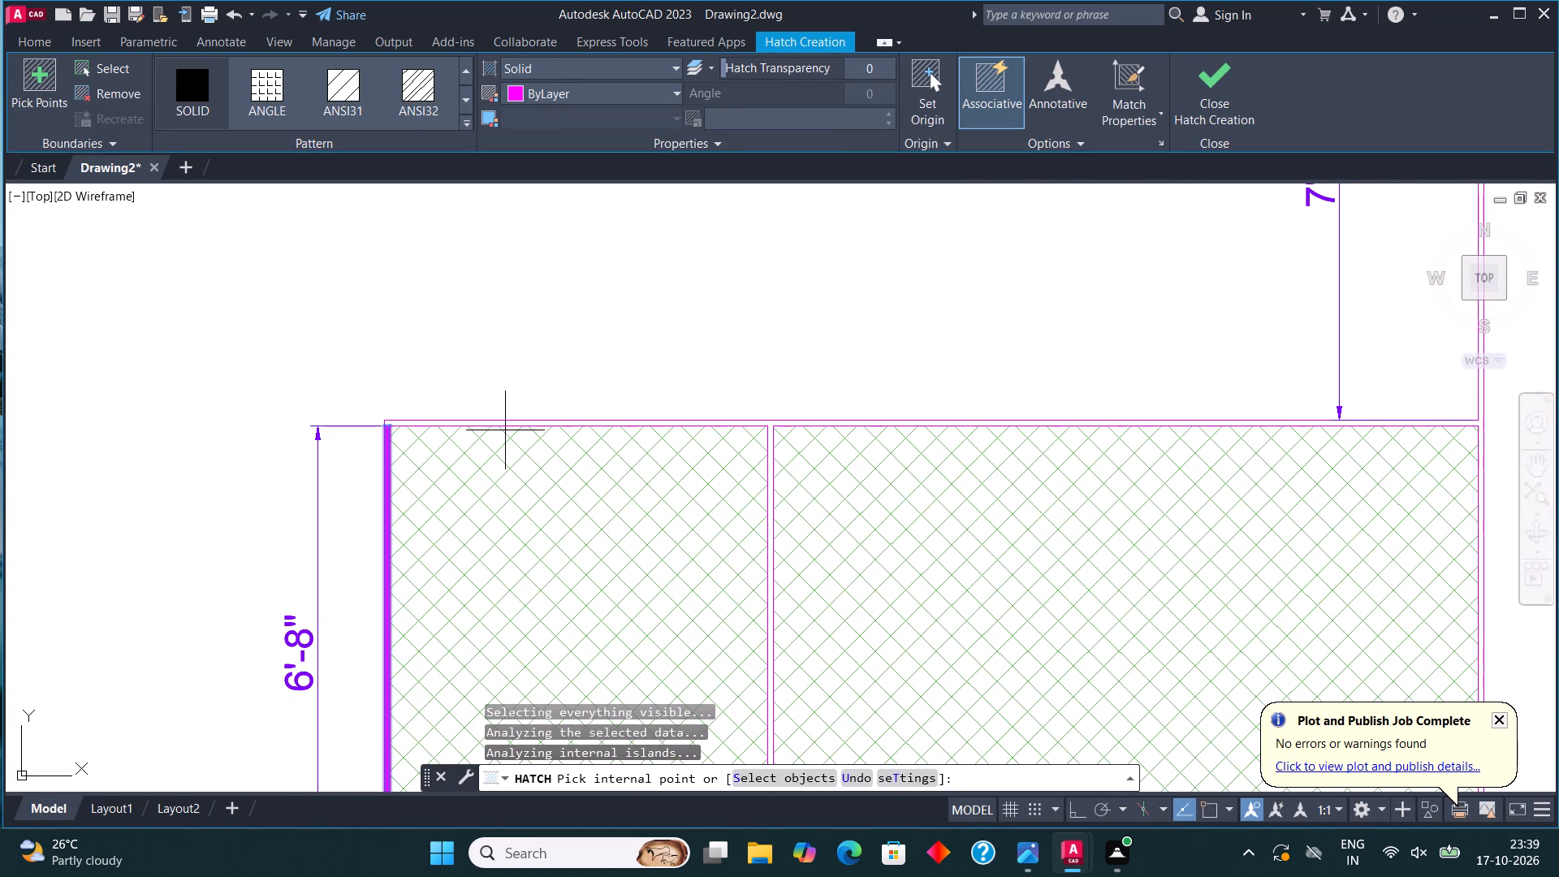
pyautogui.click(531, 421)
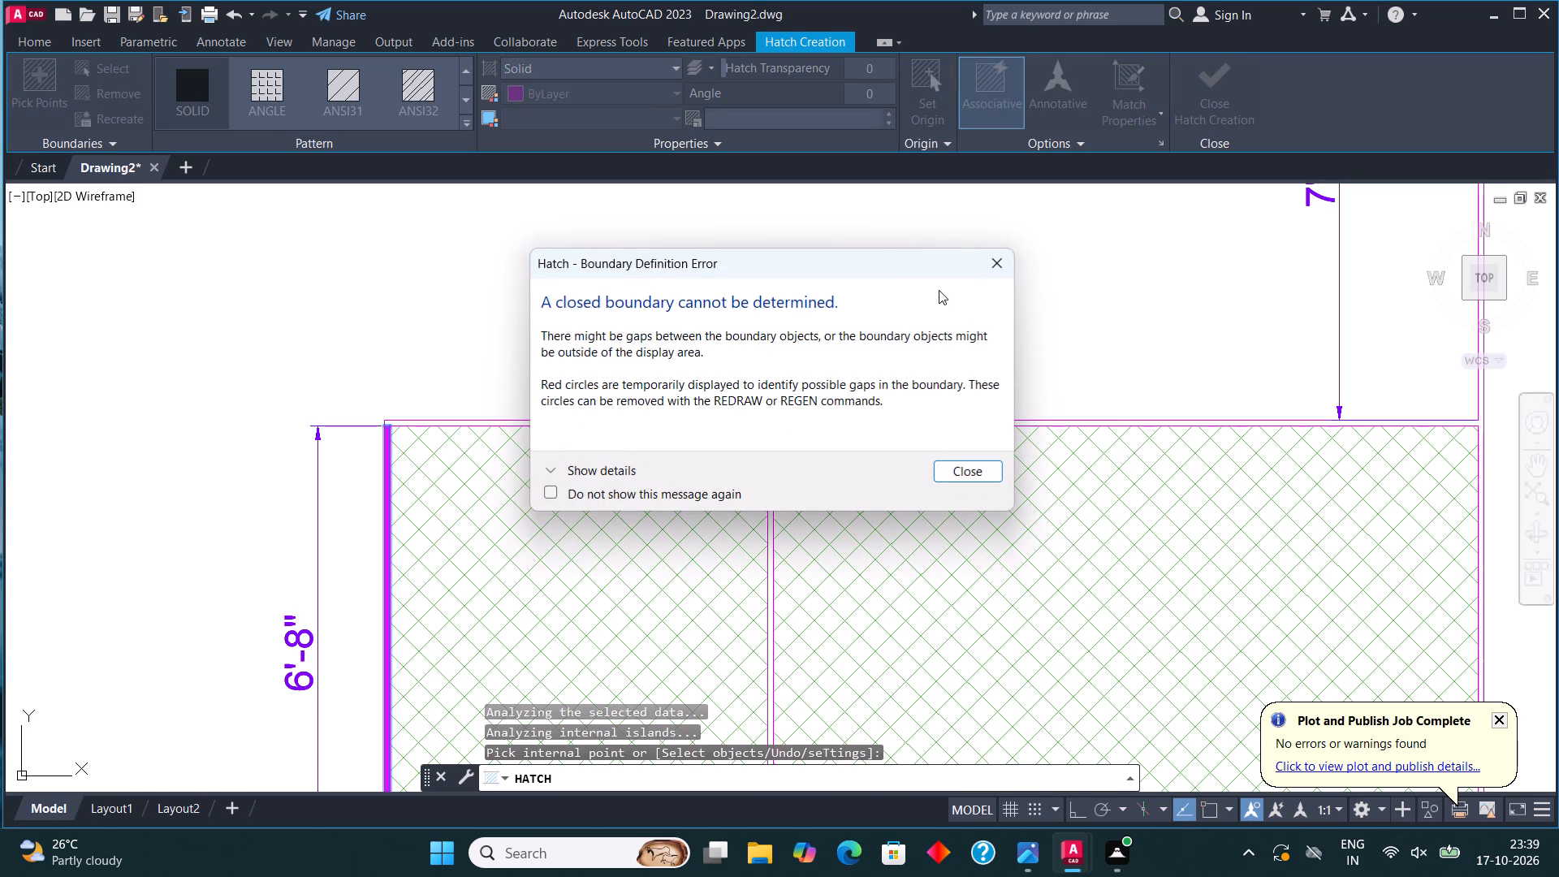
pyautogui.click(985, 257)
pyautogui.scroll(2, 533, 499)
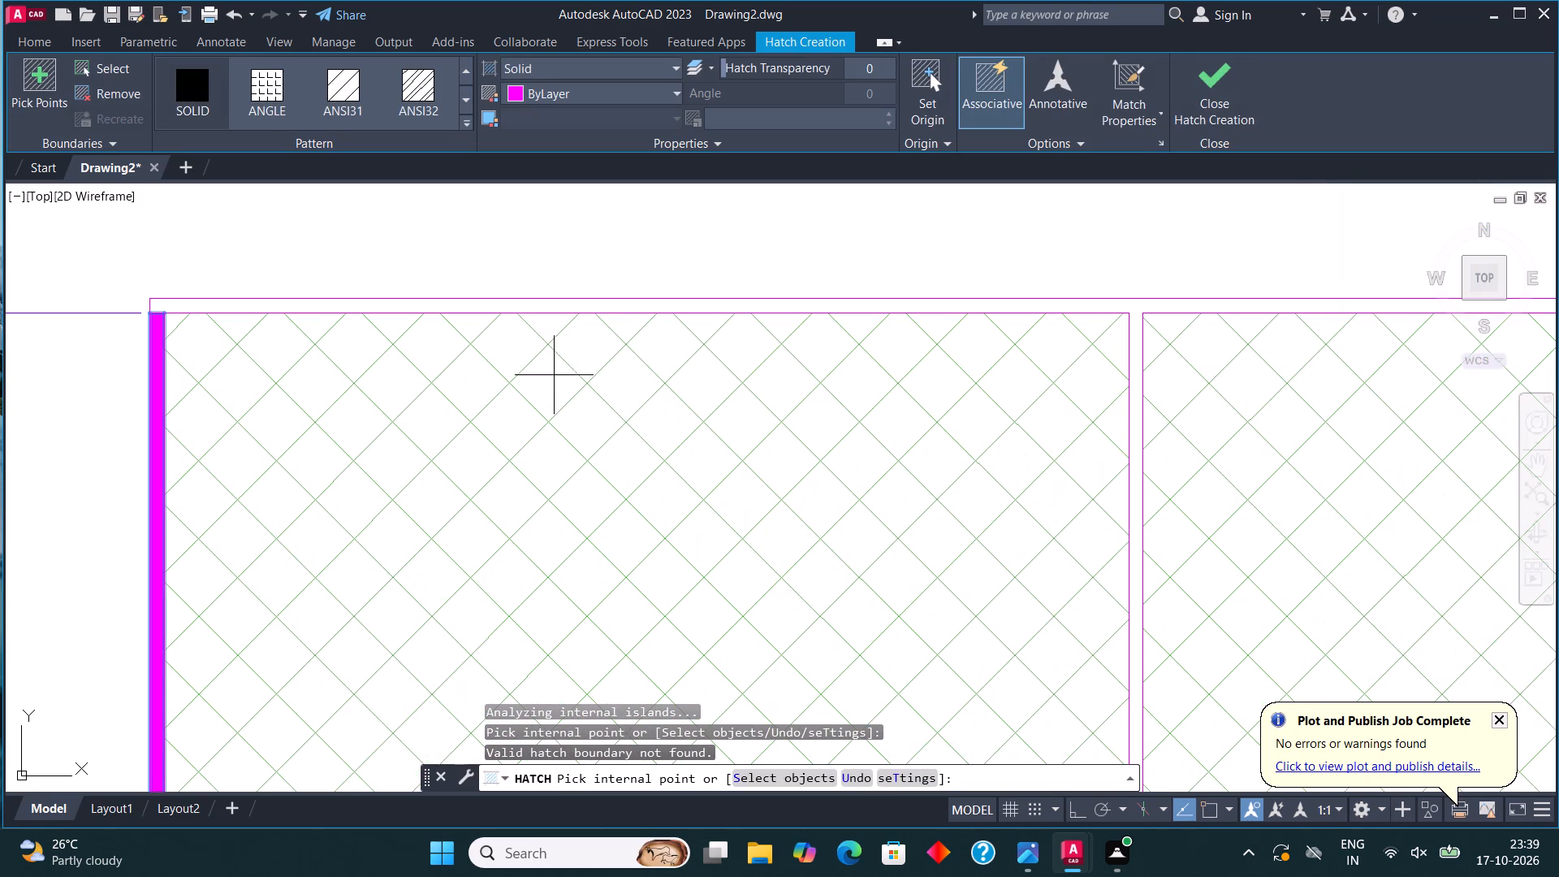
pyautogui.click(552, 306)
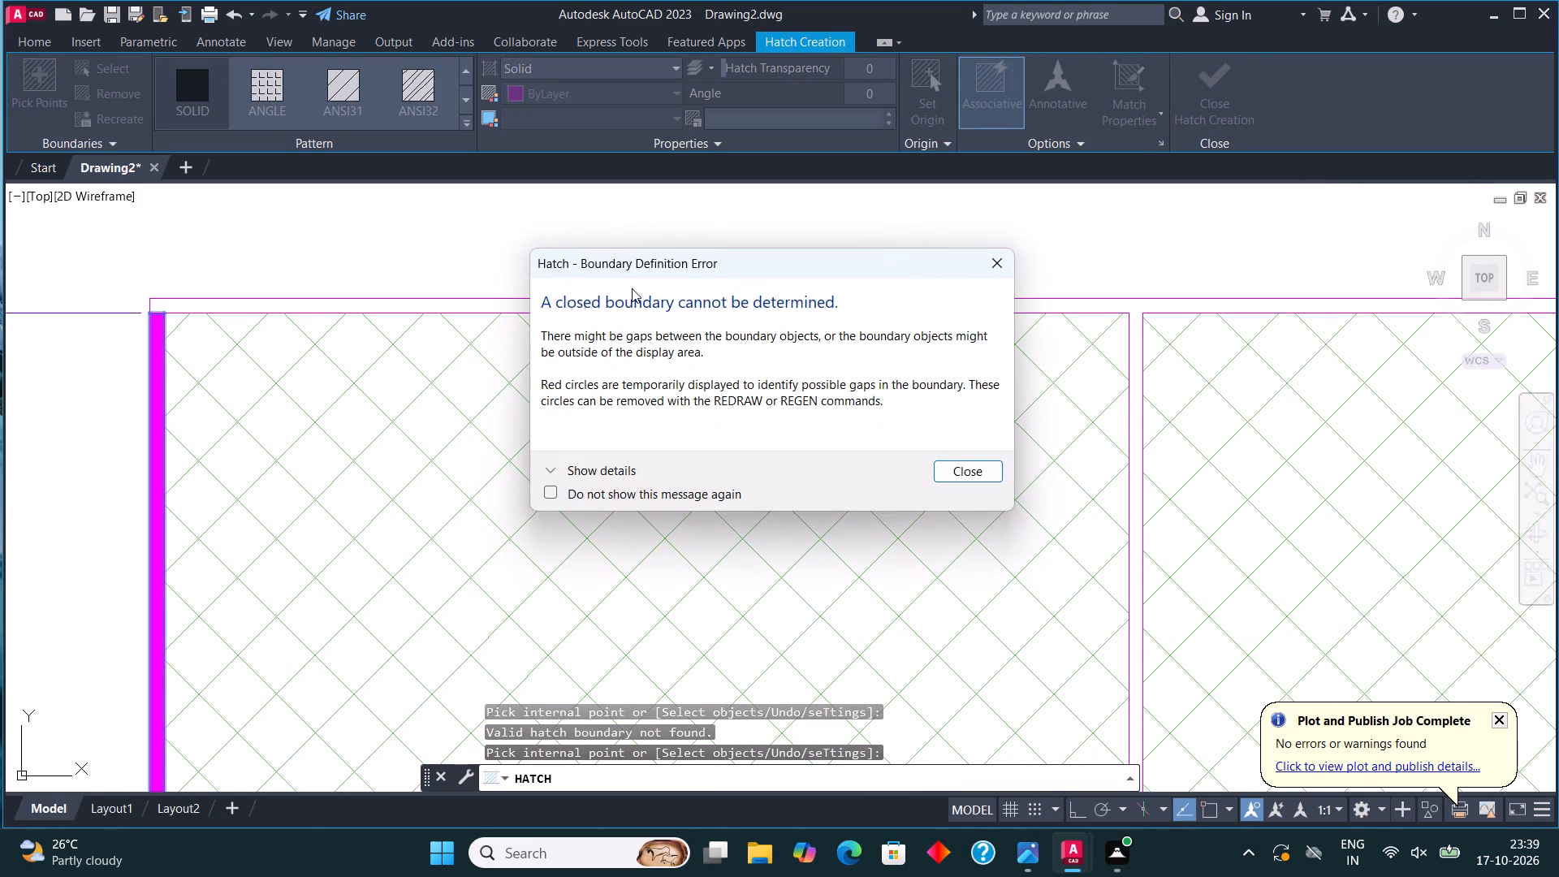
pyautogui.click(1007, 253)
pyautogui.click(1214, 95)
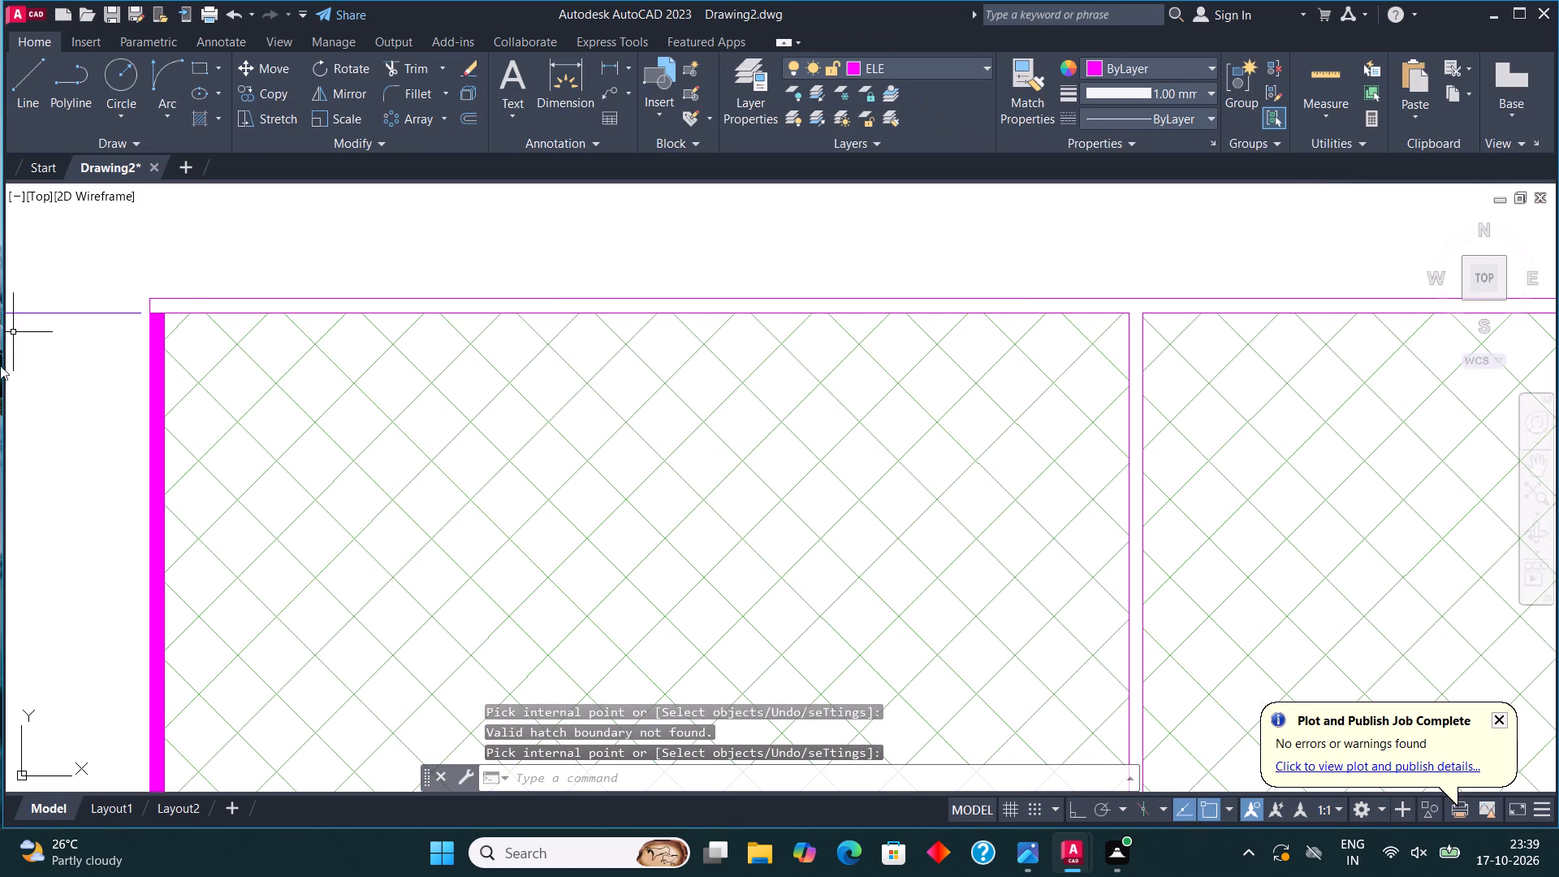
# Draw a thin rectangle along the lower block's top double-line border, from the left edge to the tall block's wall.
pyautogui.click(209, 72)
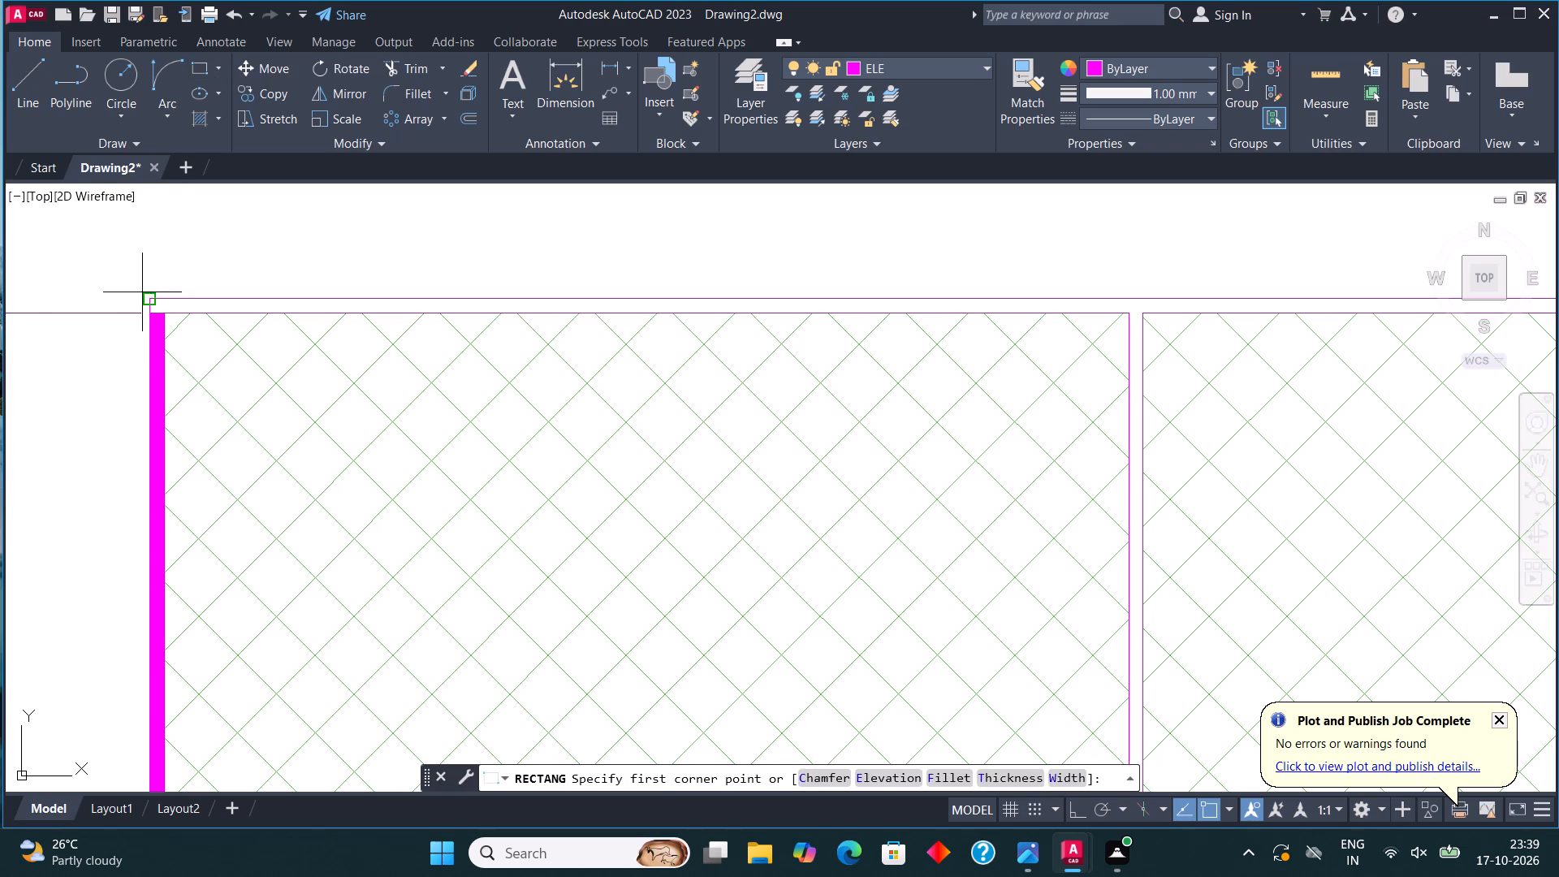
pyautogui.click(149, 314)
pyautogui.scroll(-3, 226, 303)
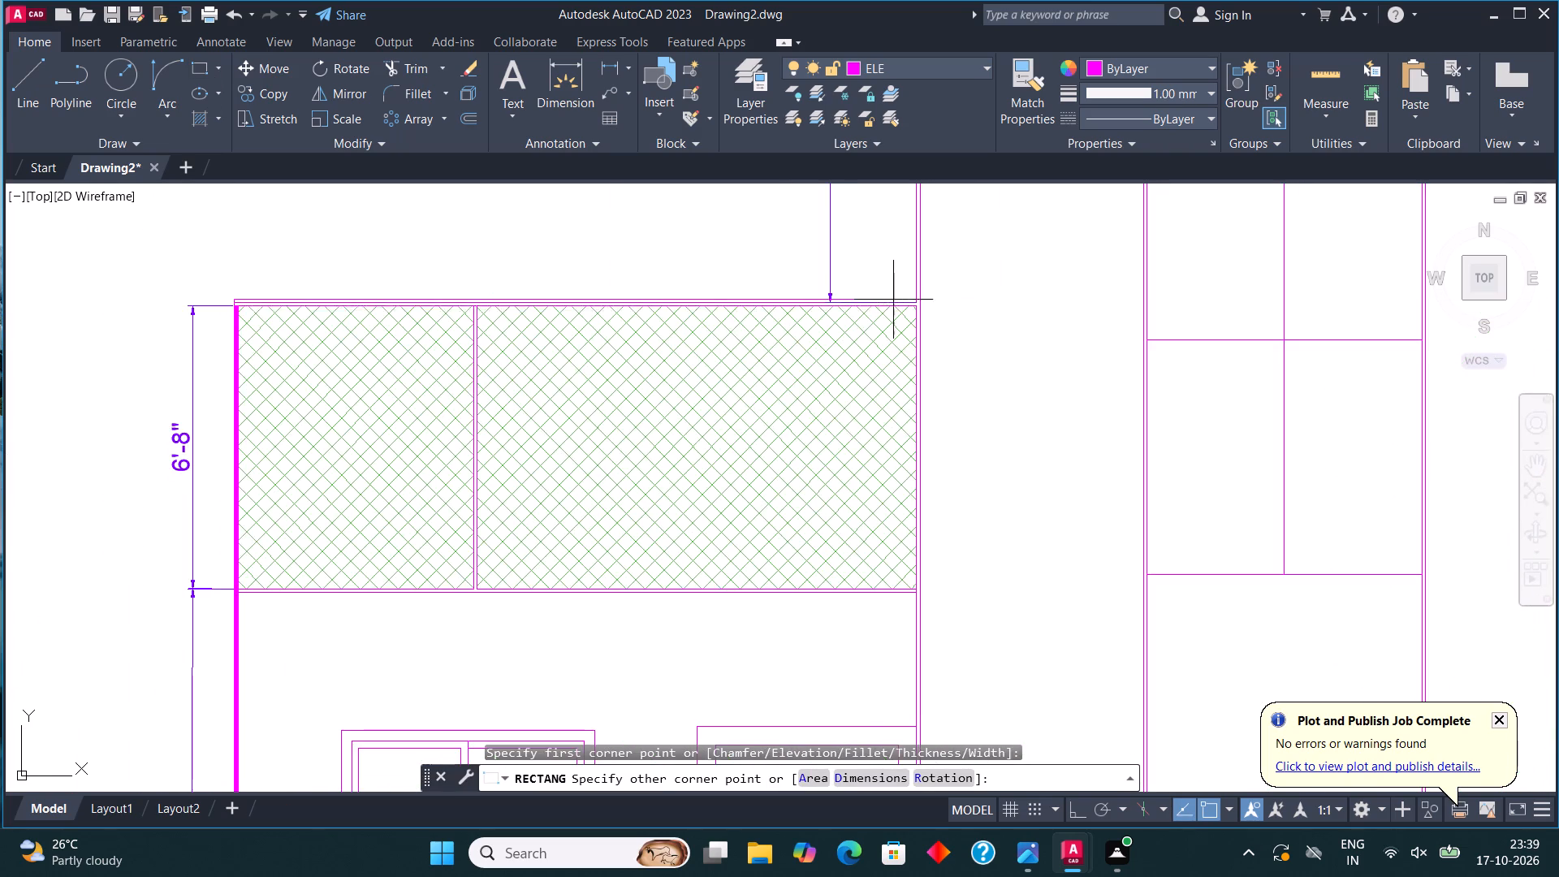
pyautogui.scroll(4, 898, 300)
pyautogui.click(1021, 306)
pyautogui.scroll(-4, 1021, 309)
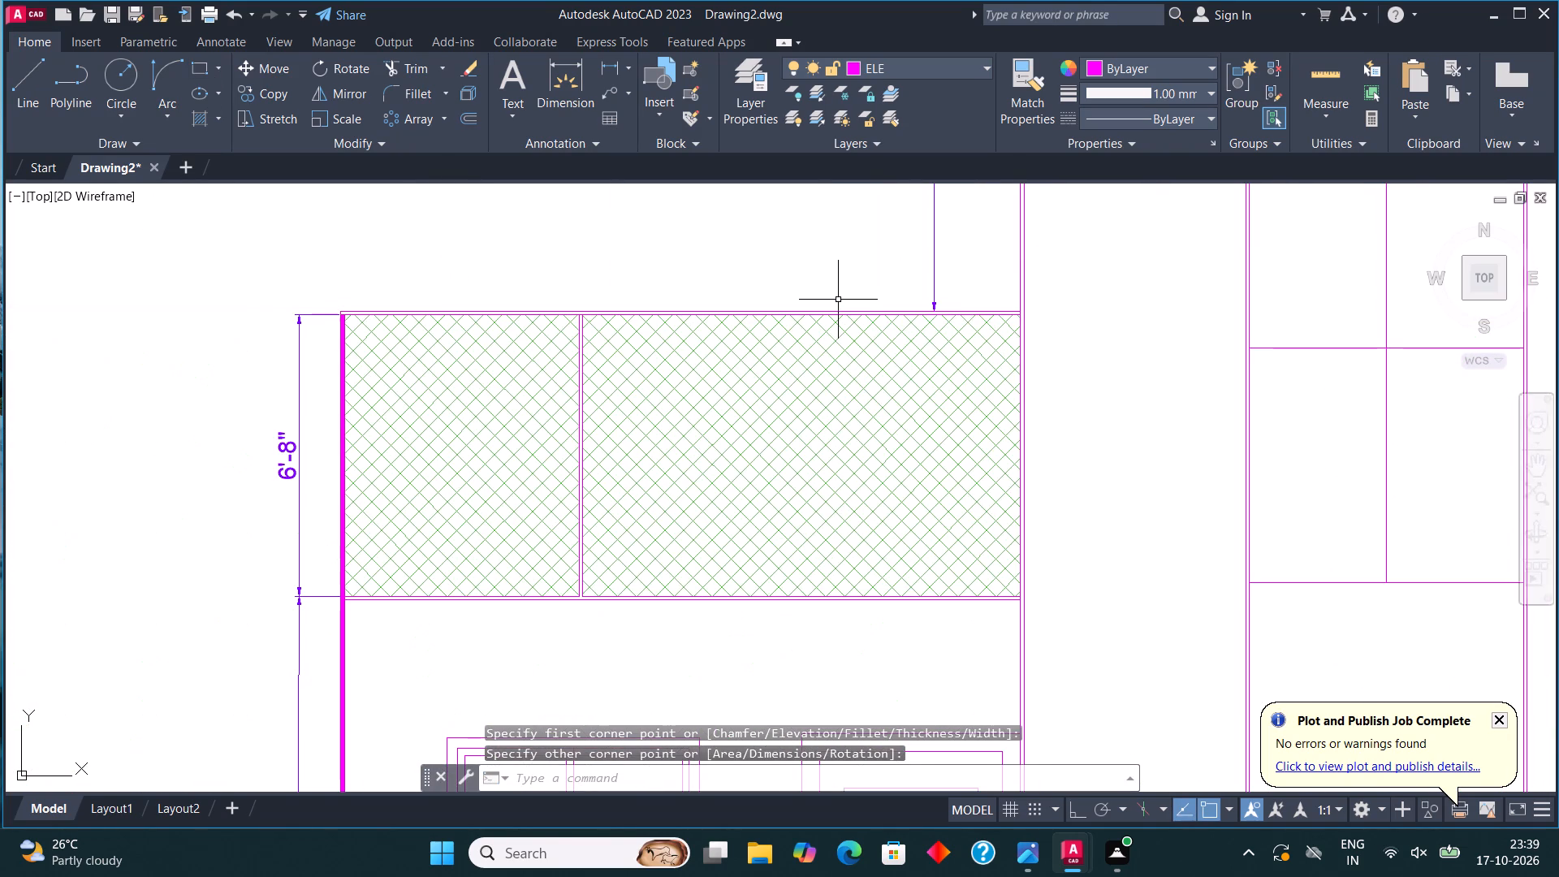
# Fill the lower block's top border strip above the crosshatched parapet with a SOLID hatch in the ByLayer magenta.
pyautogui.press('h')
pyautogui.press('Return')
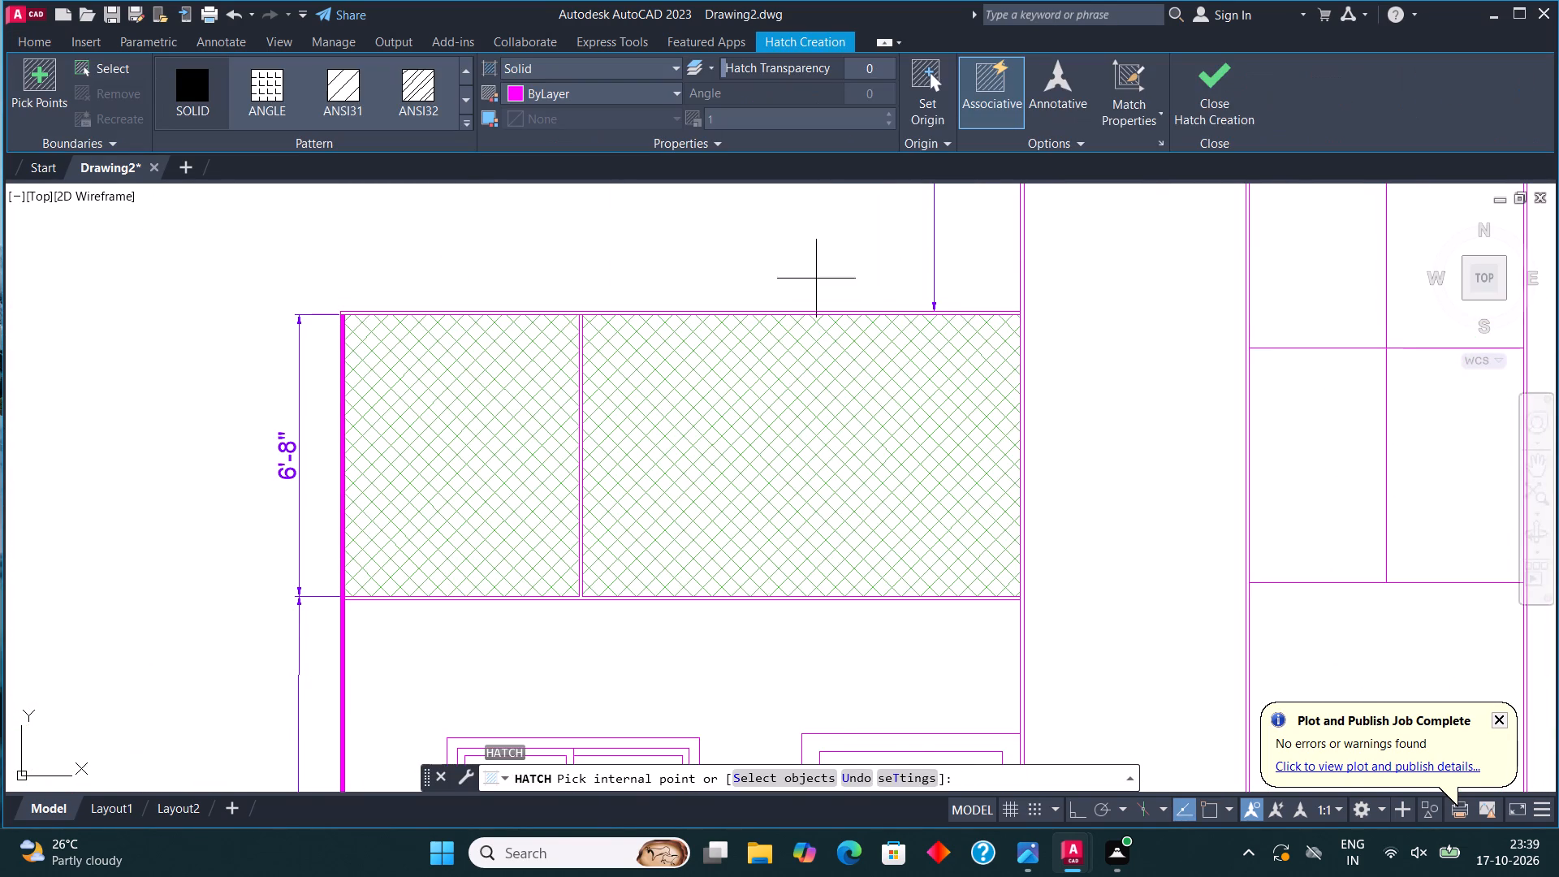
pyautogui.scroll(3, 807, 288)
pyautogui.click(776, 391)
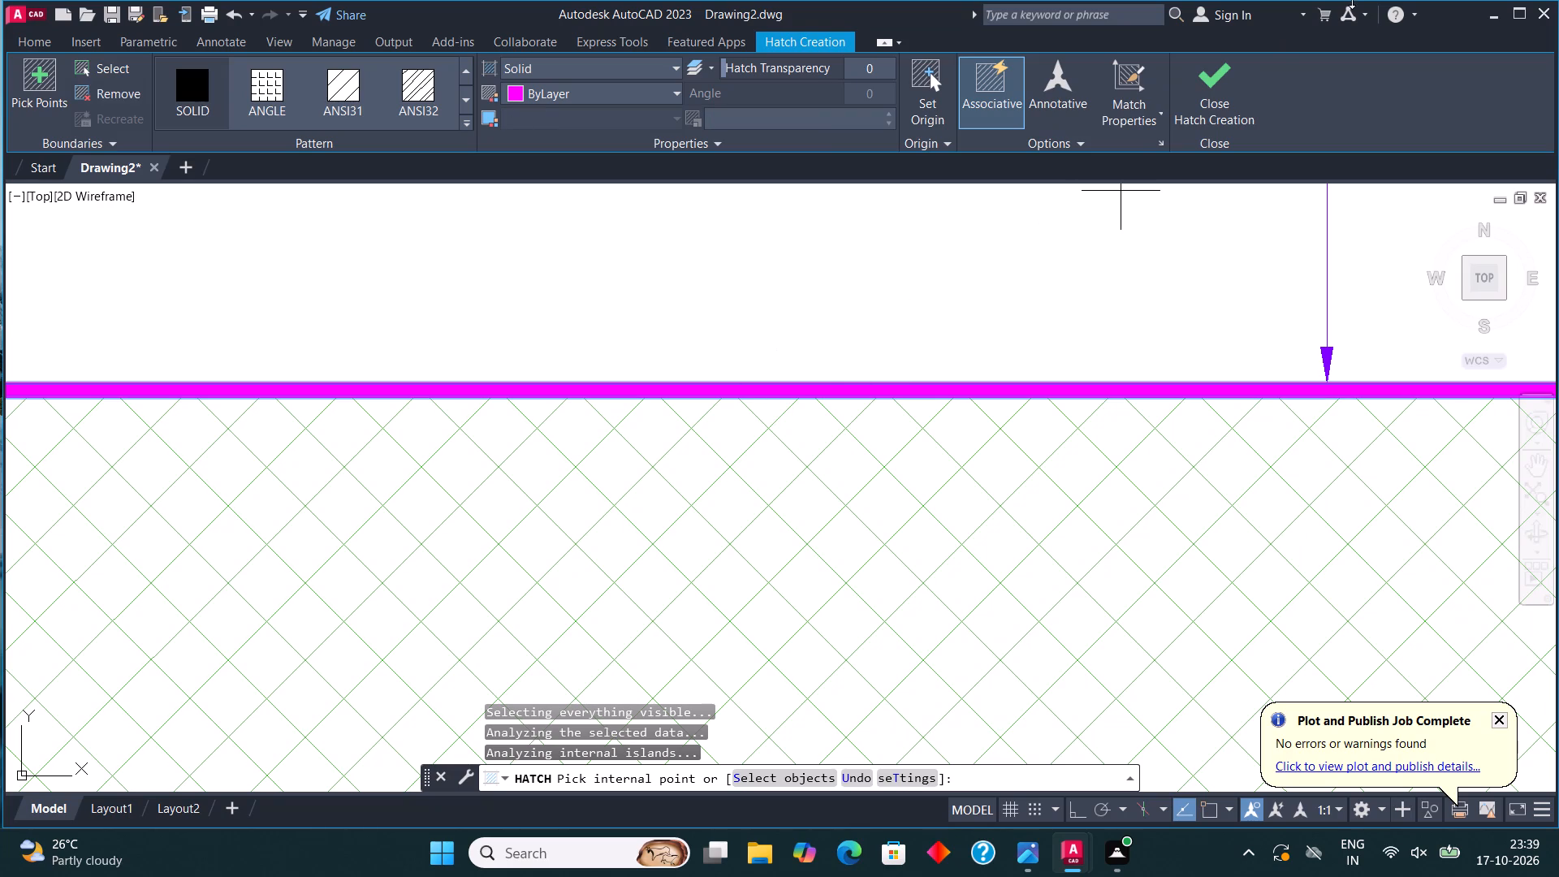
pyautogui.click(1207, 83)
pyautogui.scroll(-5, 862, 470)
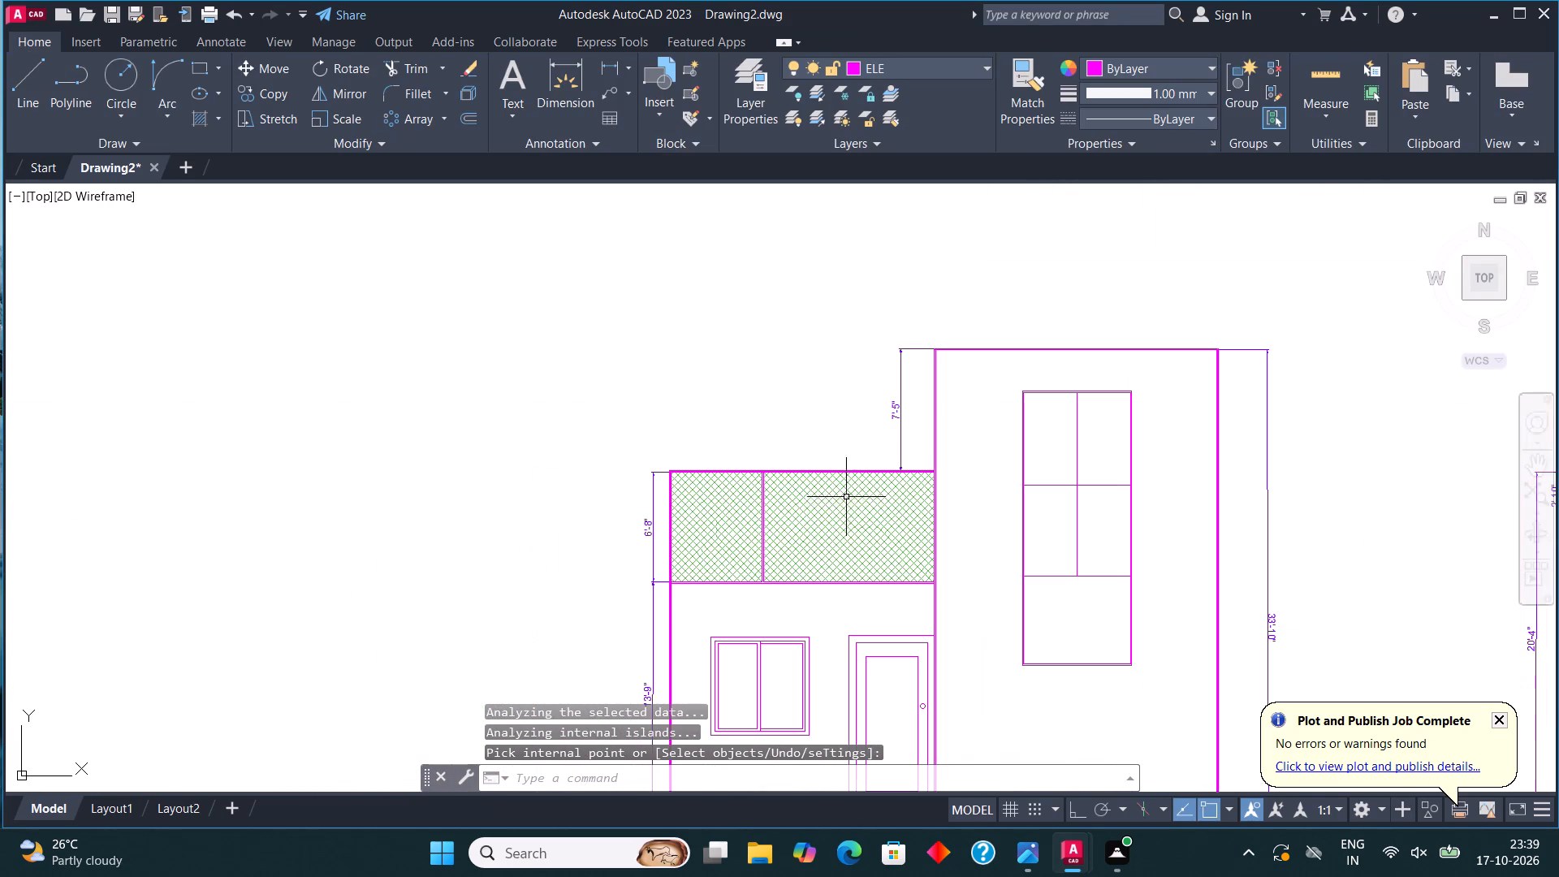
pyautogui.moveTo(792, 525); pyautogui.dragTo(659, 376, button='middle')
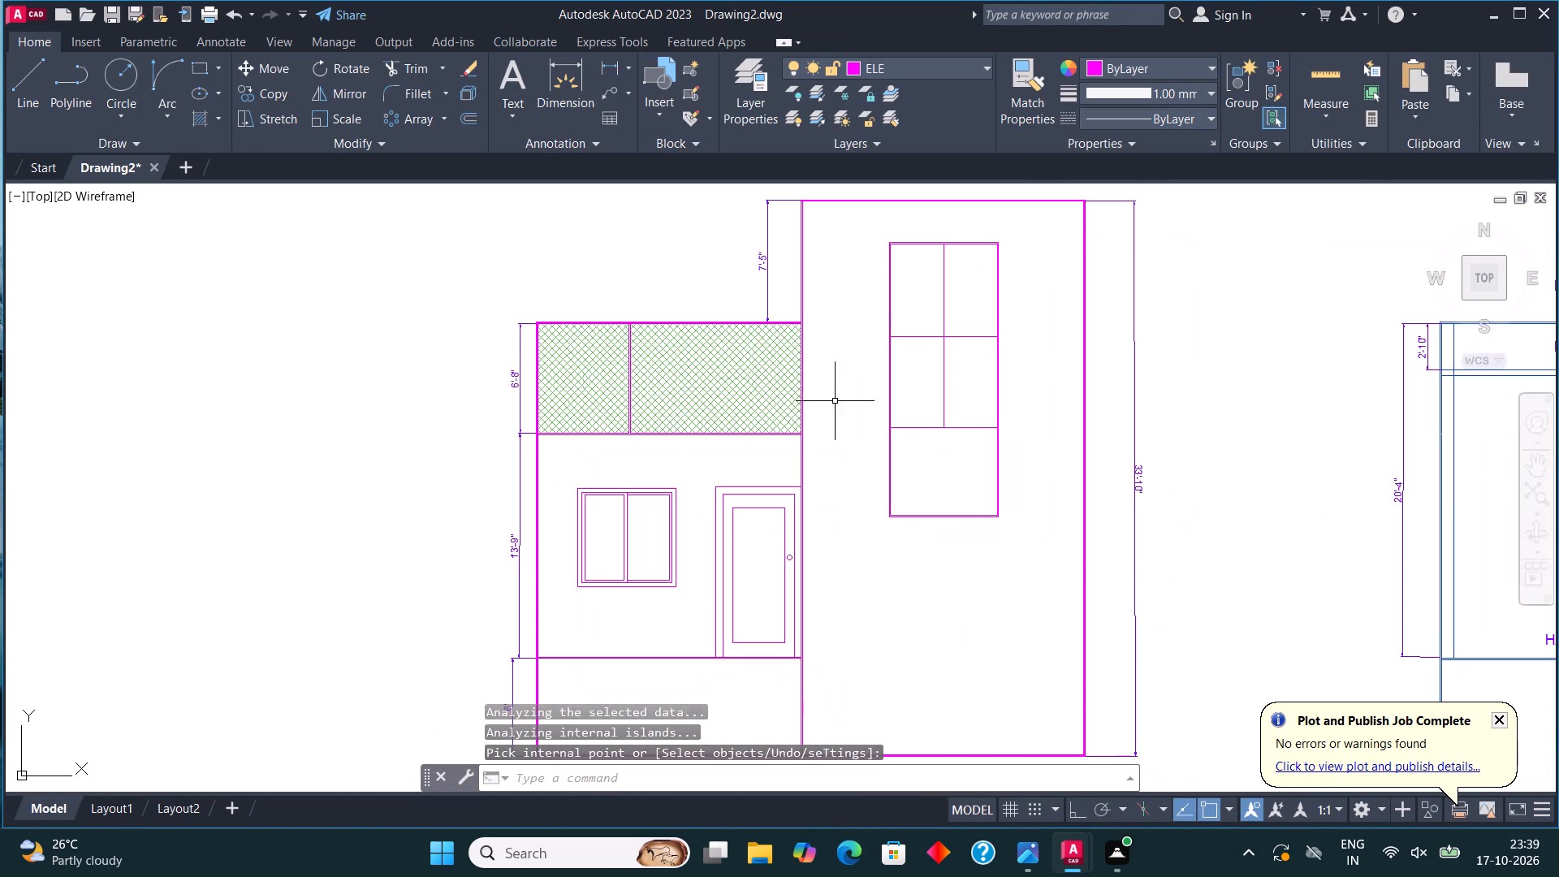
# Draw a thin rectangle along the tall block's left double-line wall, from below the top strip down to the bottom strip.
pyautogui.scroll(4, 794, 305)
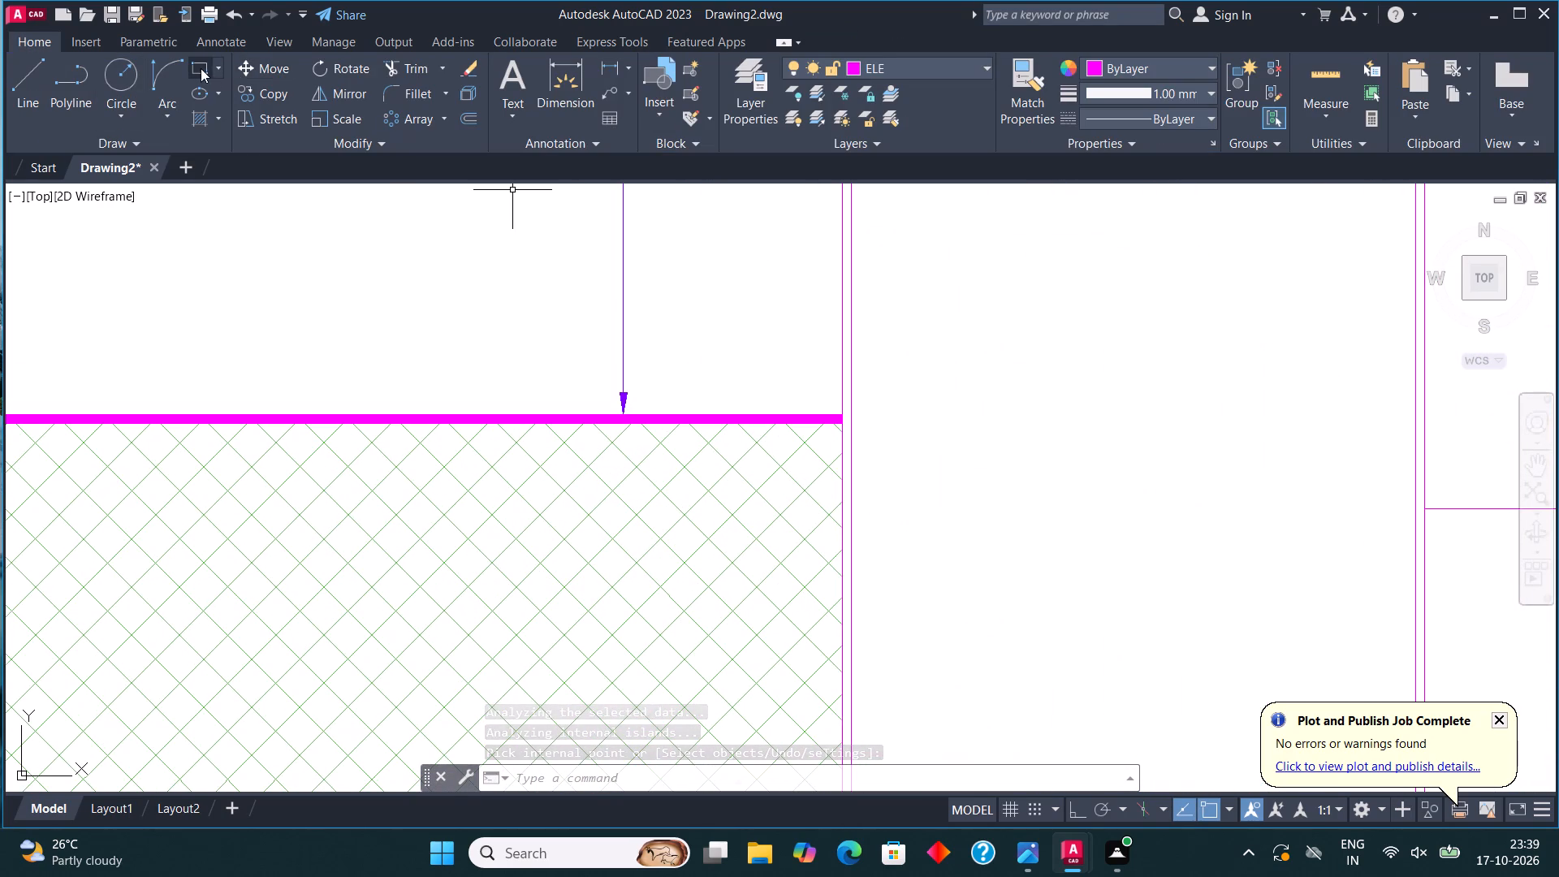
pyautogui.click(197, 63)
pyautogui.scroll(-3, 470, 521)
pyautogui.scroll(3, 563, 337)
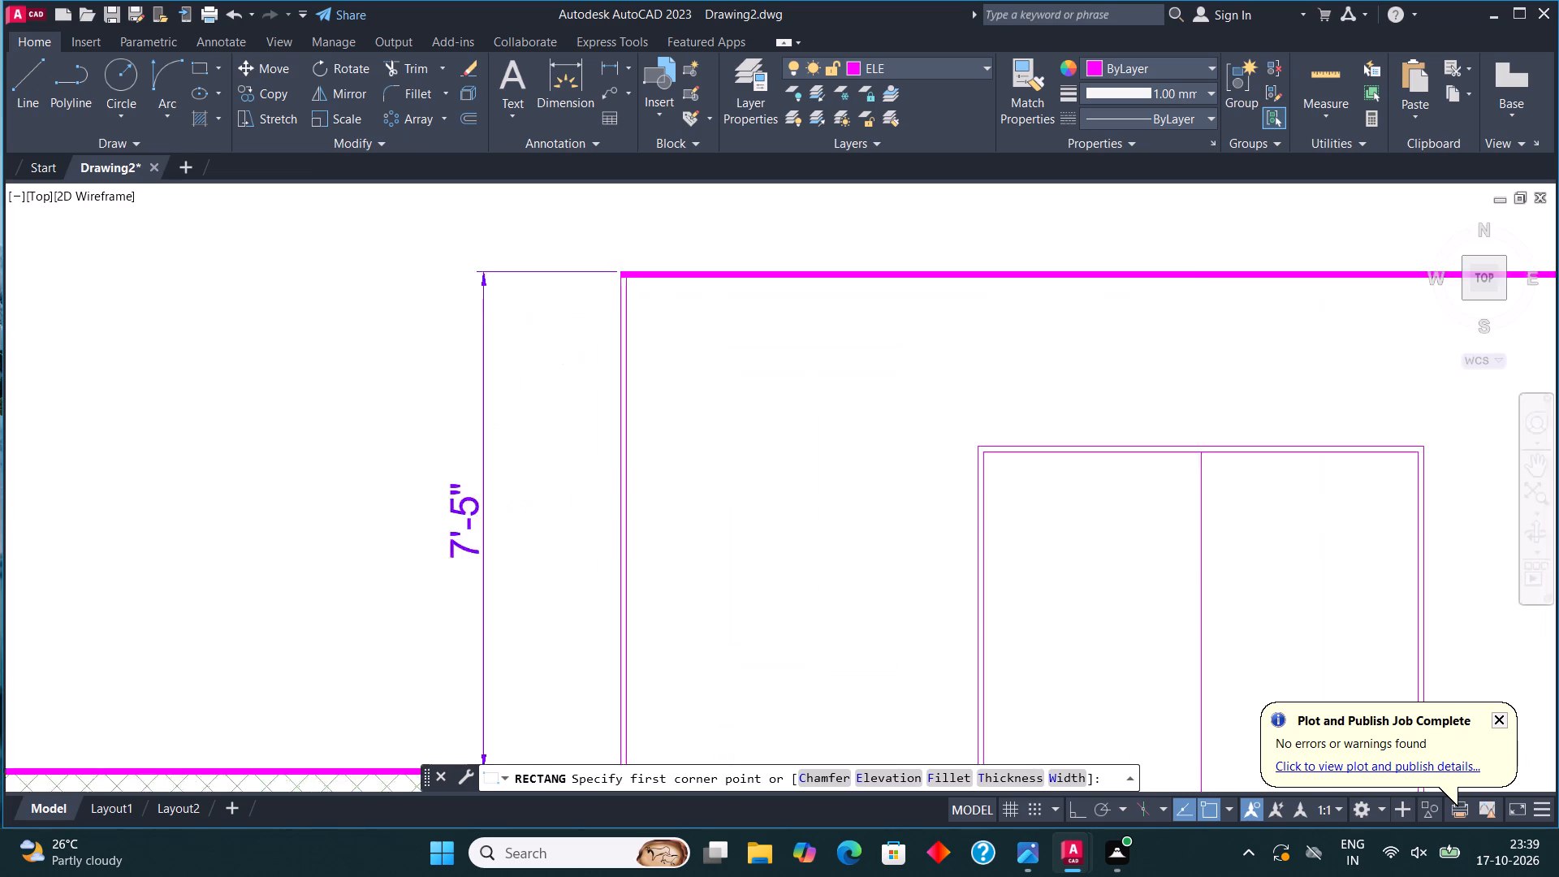
pyautogui.scroll(1, 563, 337)
pyautogui.scroll(-2, 628, 324)
pyautogui.scroll(3, 663, 270)
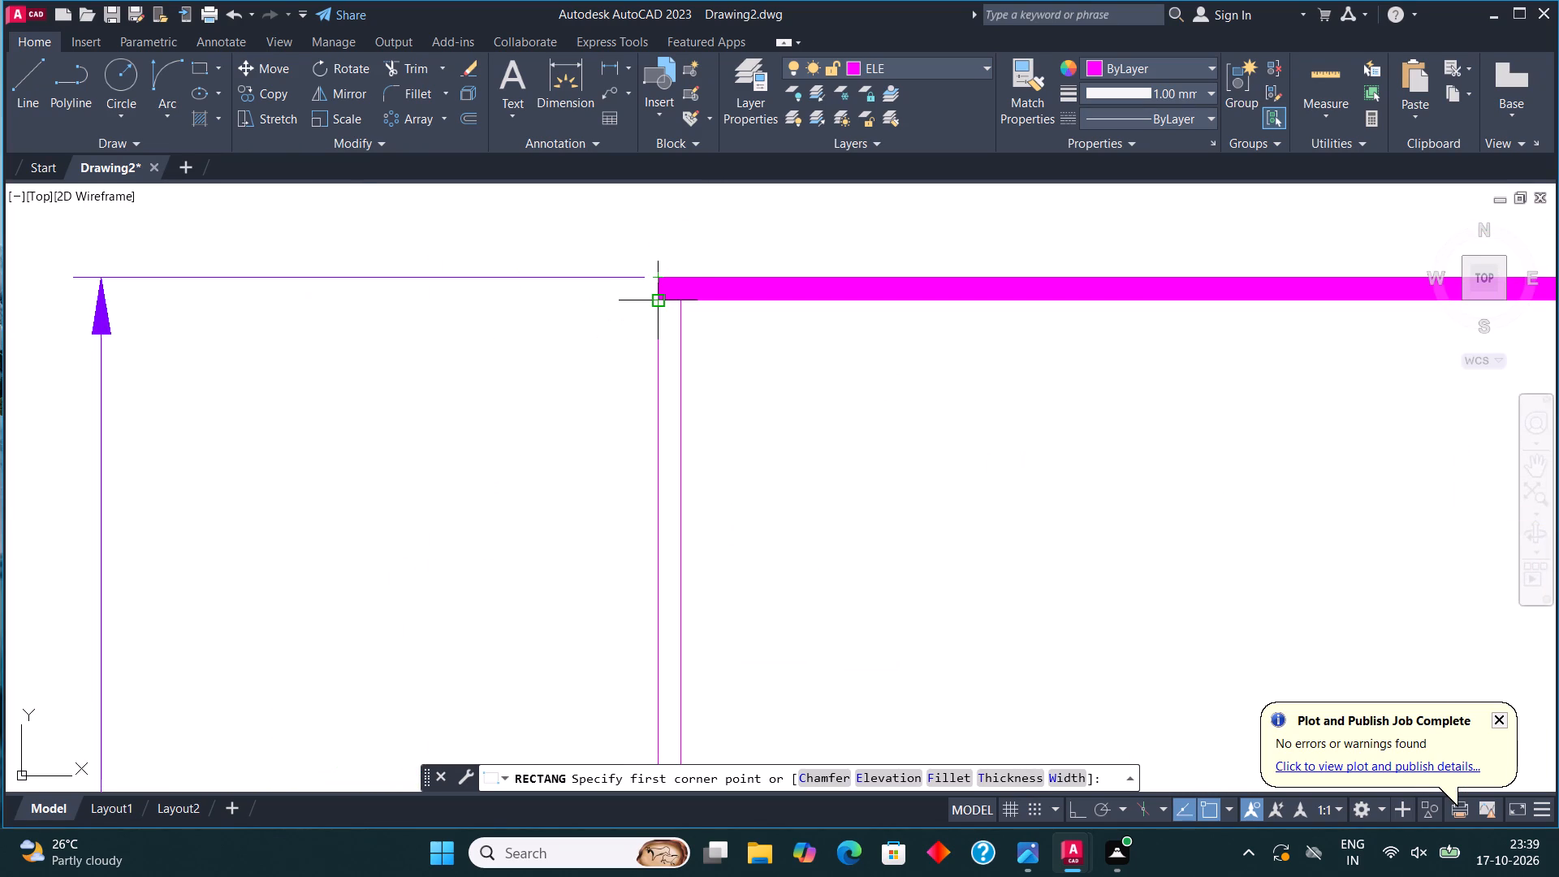
pyautogui.click(655, 300)
pyautogui.scroll(-7, 655, 300)
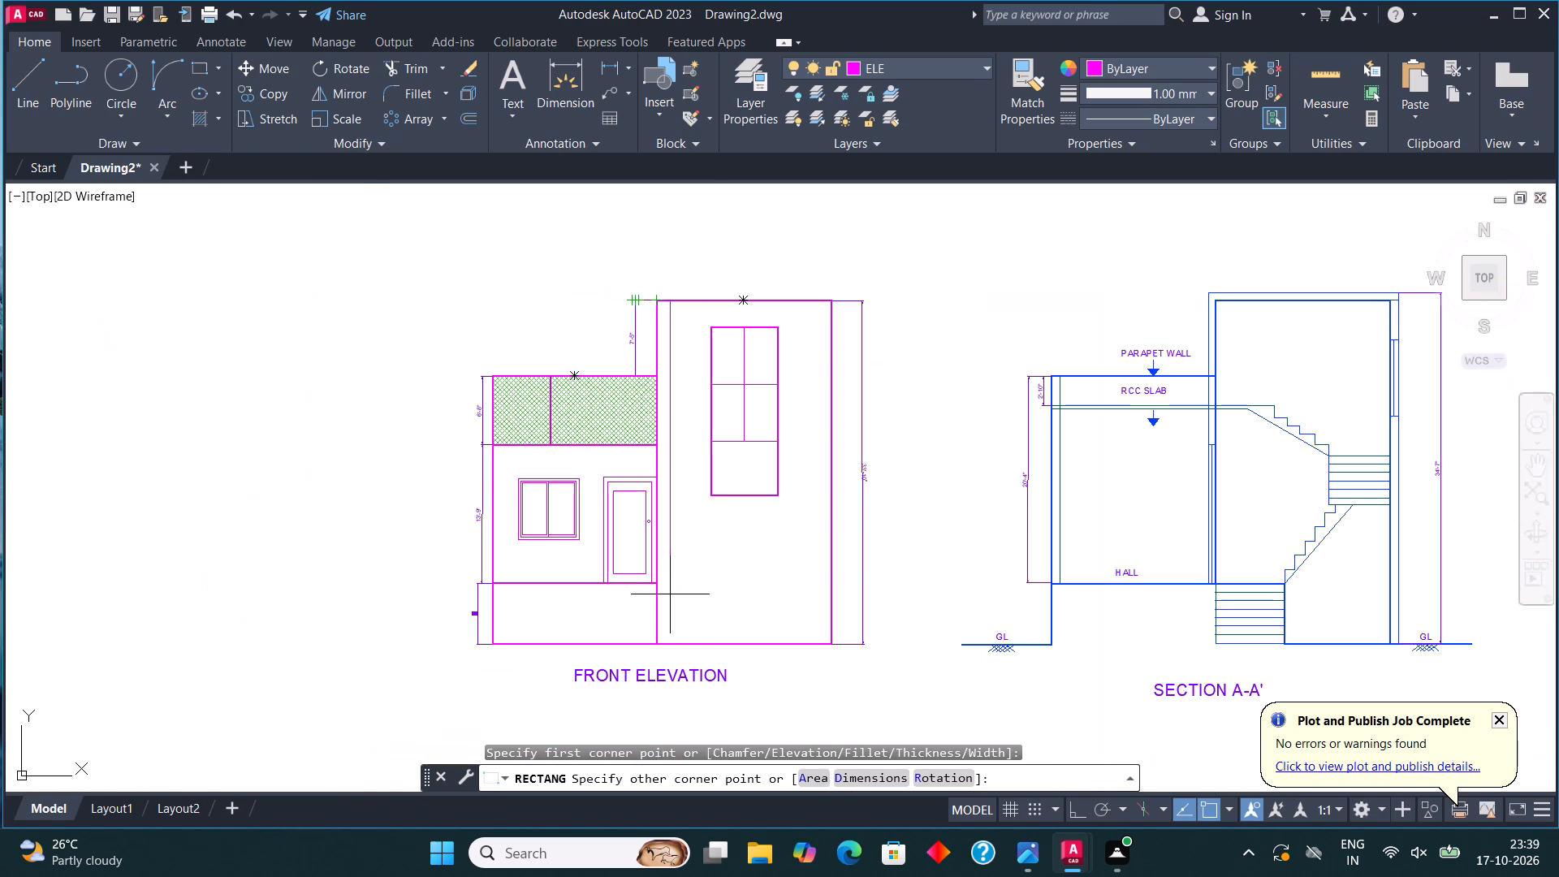
pyautogui.scroll(5, 653, 661)
pyautogui.scroll(3, 676, 496)
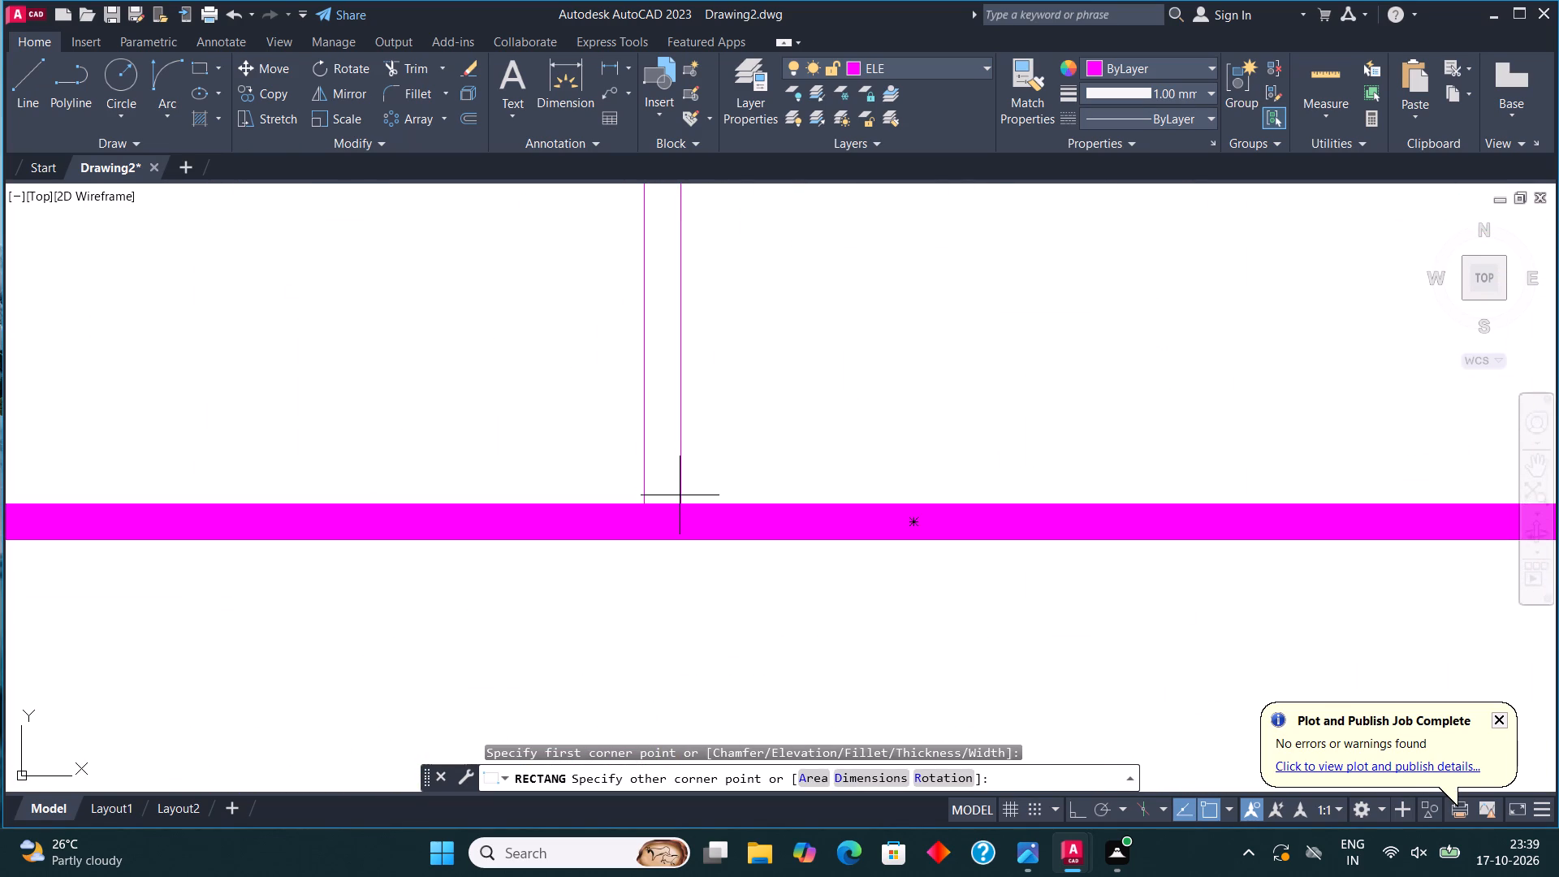
pyautogui.click(680, 495)
pyautogui.press('Escape')
# Fill the tall block's left wall strip with a SOLID hatch in the ByLayer magenta.
pyautogui.press('h')
pyautogui.press('Return')
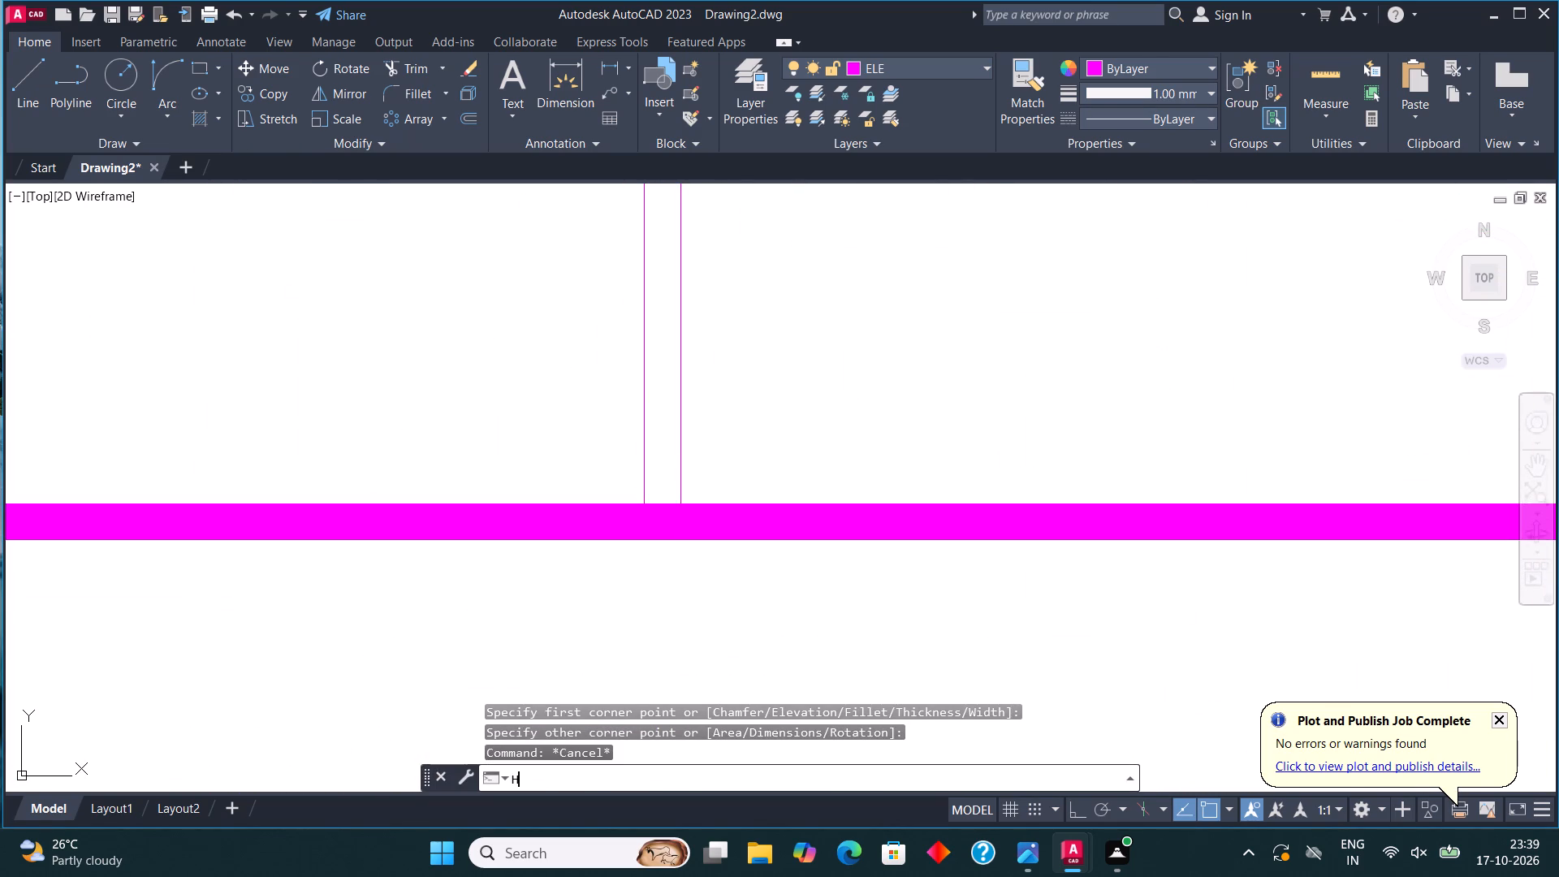
pyautogui.click(658, 447)
pyautogui.click(1229, 73)
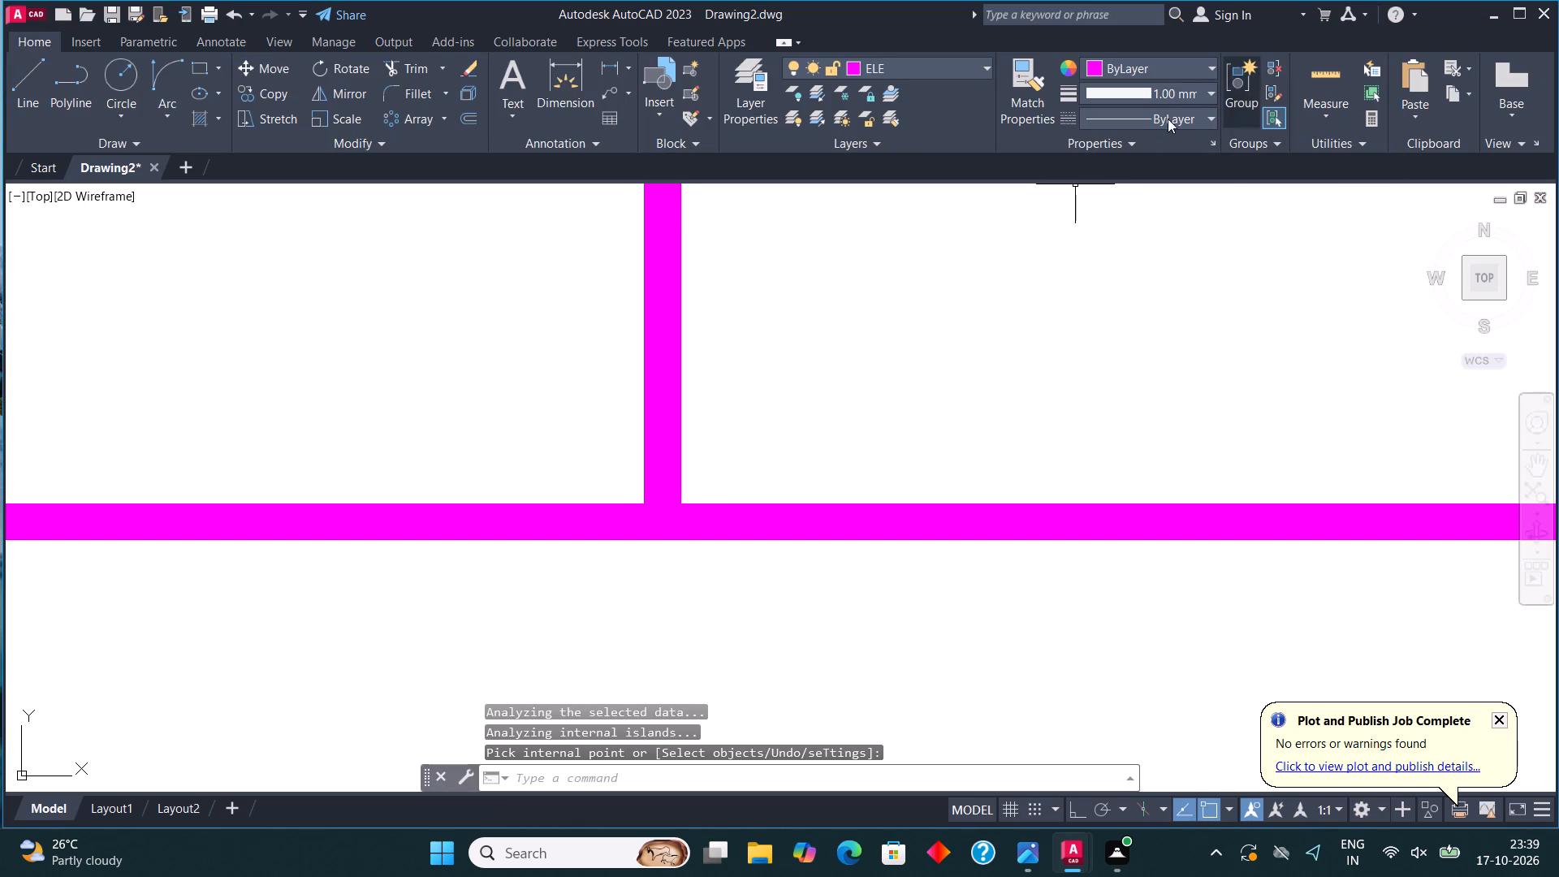
# Look over the front elevation's lower and upper parts for double-line strips that still need filling.
pyautogui.scroll(-7, 1033, 219)
pyautogui.scroll(3, 782, 343)
pyautogui.scroll(-2, 782, 354)
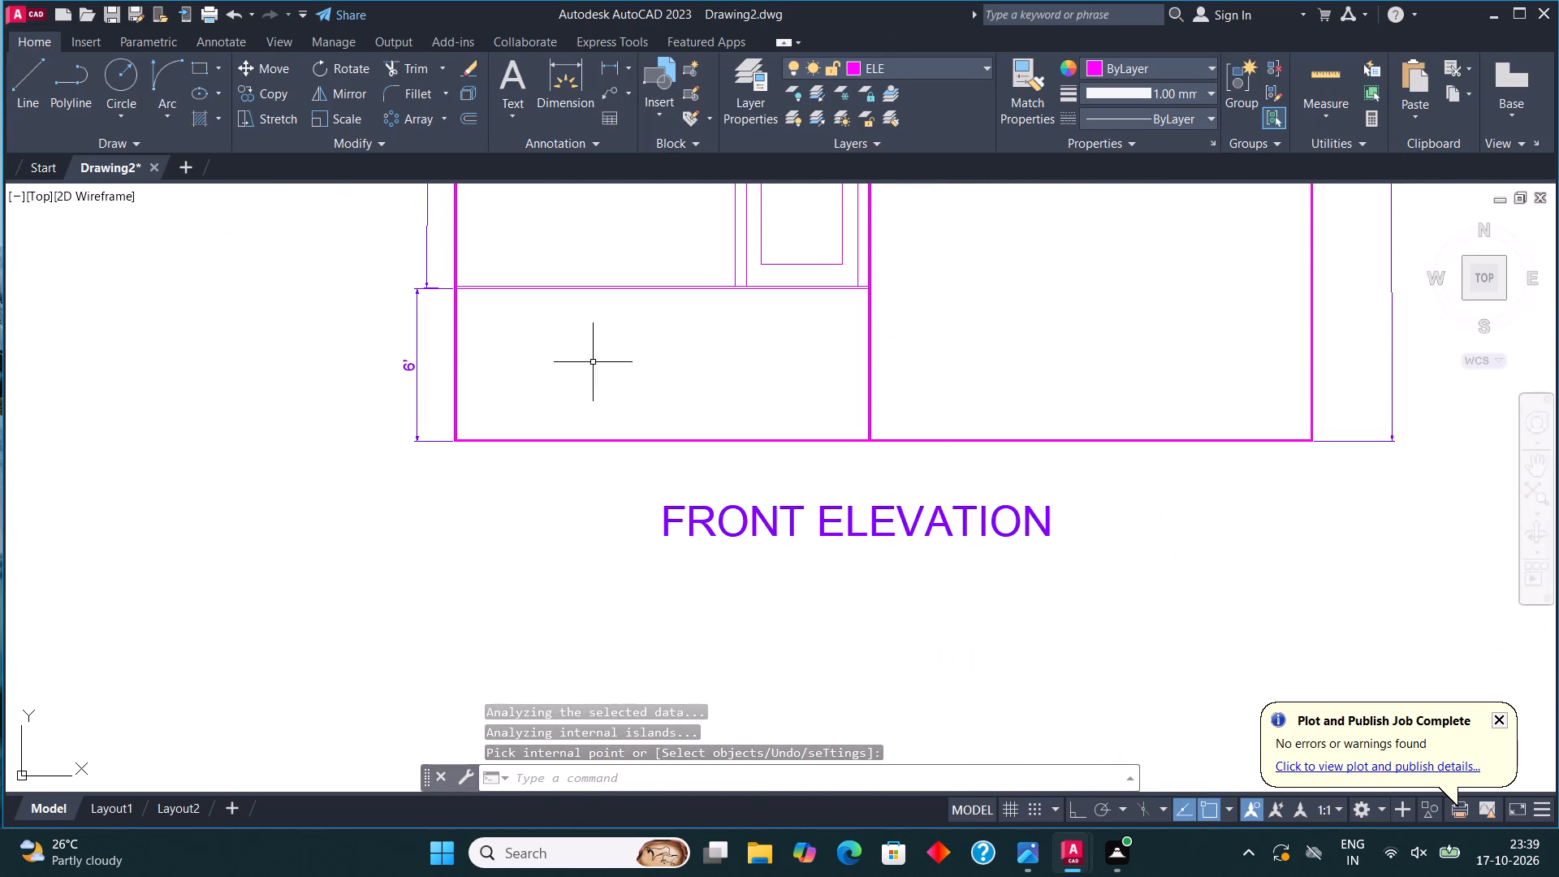
pyautogui.scroll(3, 469, 360)
pyautogui.scroll(-3, 470, 361)
pyautogui.moveTo(1146, 357); pyautogui.dragTo(818, 737, button='middle')
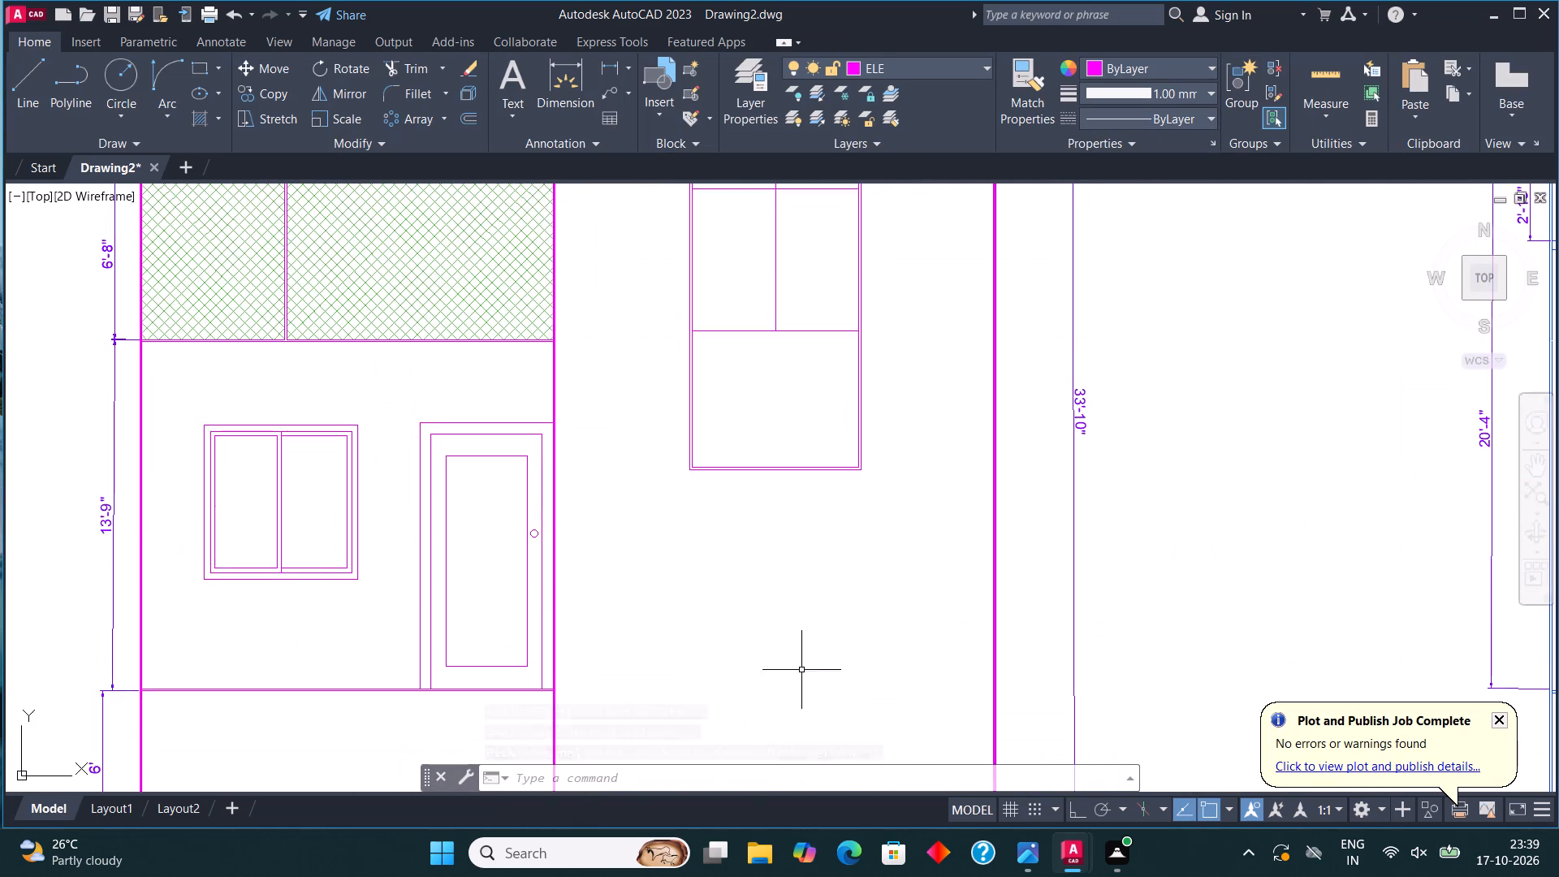
pyautogui.scroll(1, 720, 417)
pyautogui.moveTo(720, 417); pyautogui.dragTo(721, 775, button='middle')
pyautogui.scroll(1, 732, 703)
pyautogui.moveTo(798, 415); pyautogui.dragTo(806, 553, button='middle')
pyautogui.scroll(-2, 805, 552)
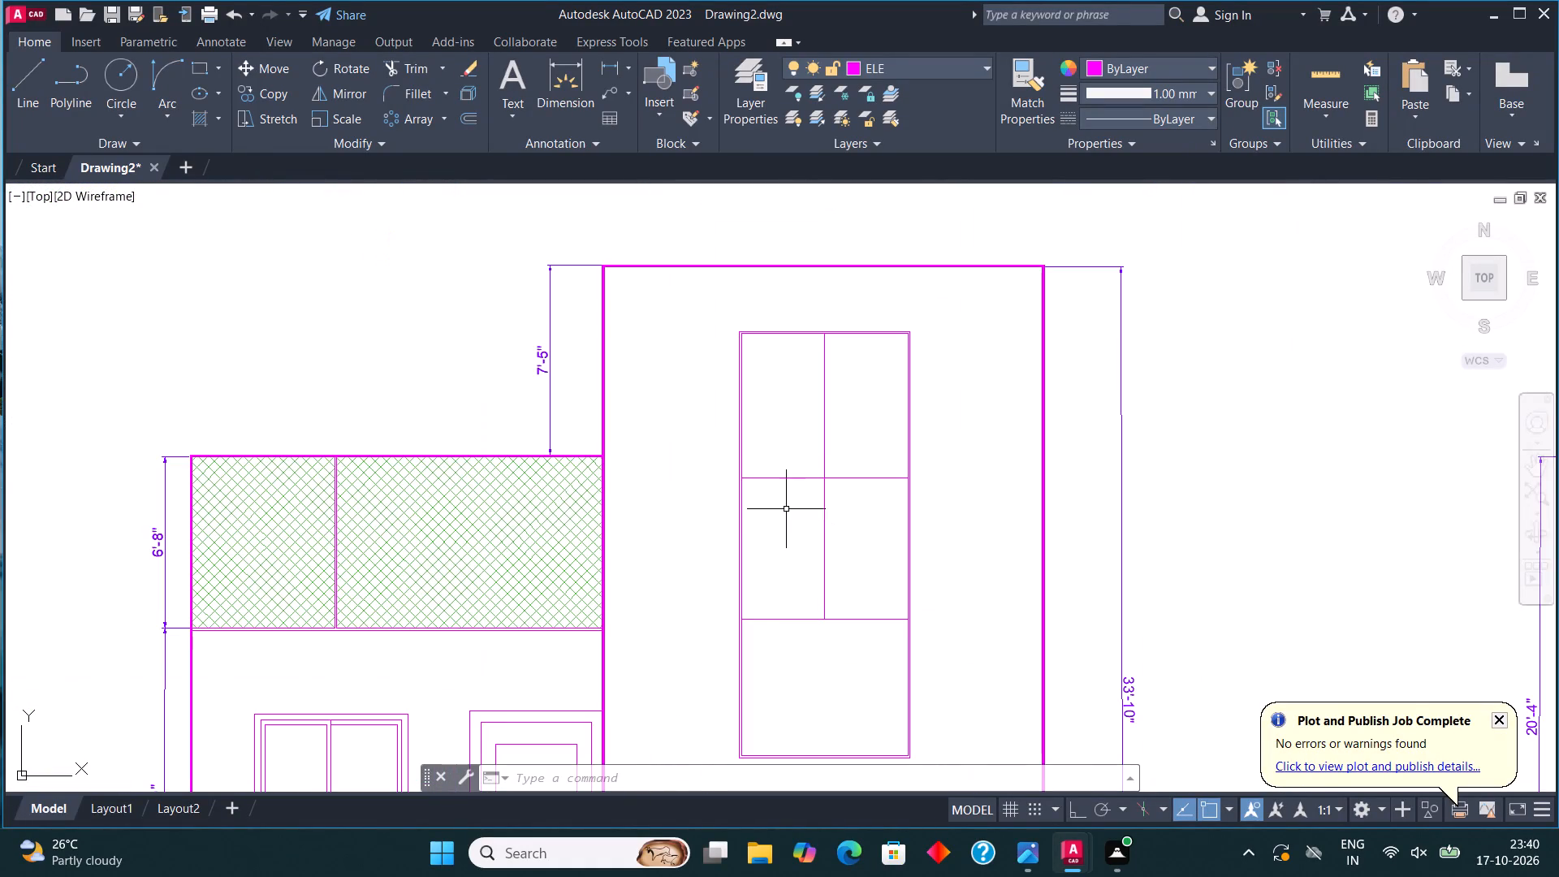
pyautogui.scroll(-1, 791, 419)
# Draw a thin rectangle along the double line beneath the crosshatched parapet, from the left border strip to the tall block's wall.
pyautogui.moveTo(539, 572); pyautogui.dragTo(679, 544, button='middle')
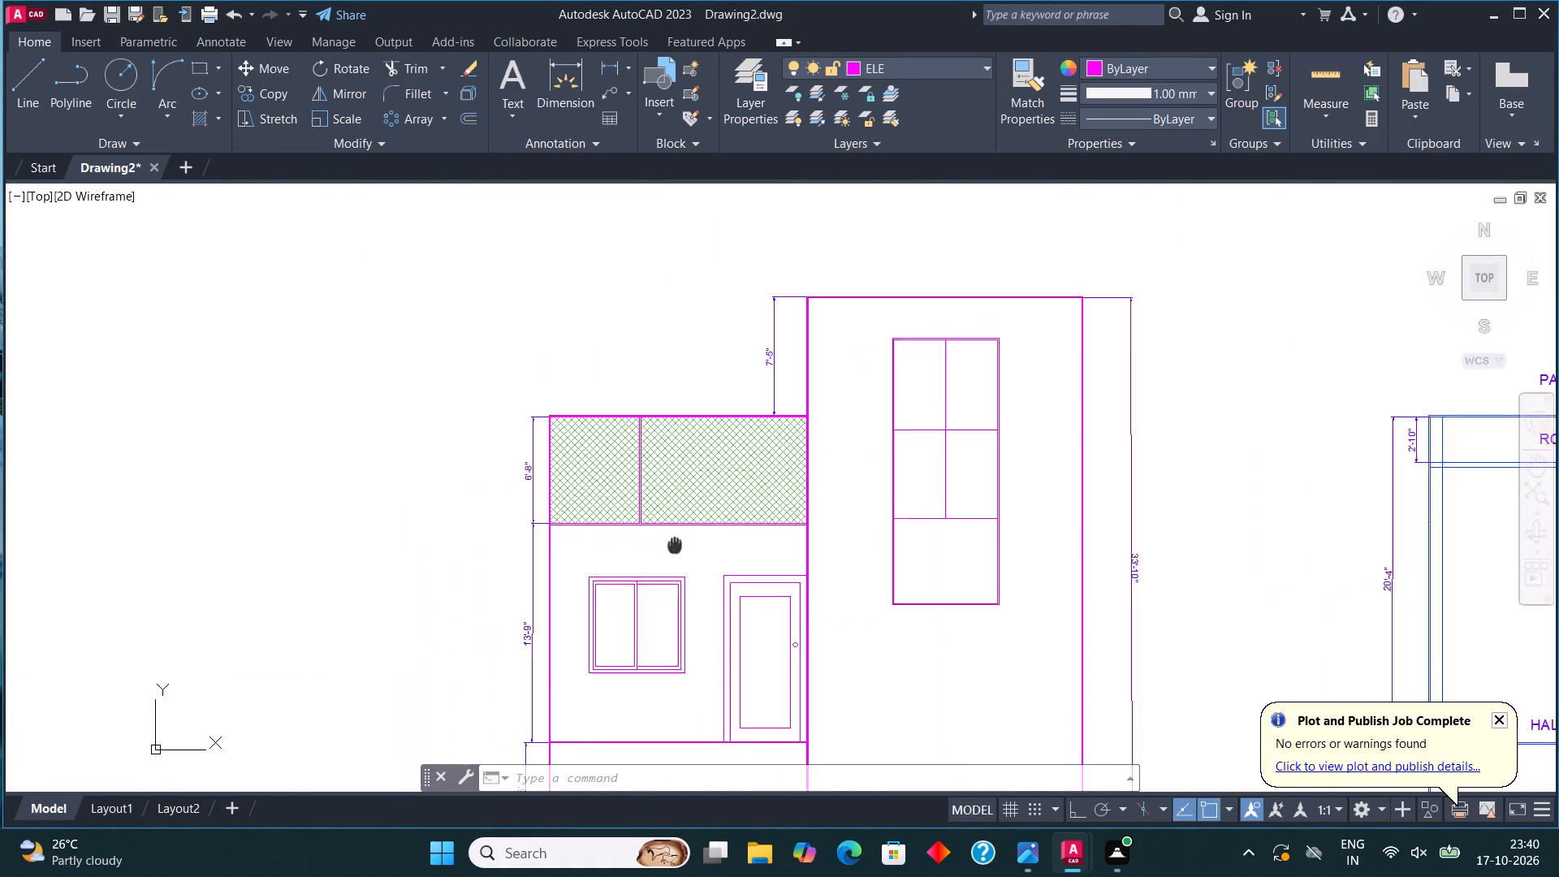
pyautogui.moveTo(679, 544); pyautogui.dragTo(728, 518, button='middle')
pyautogui.scroll(2, 689, 498)
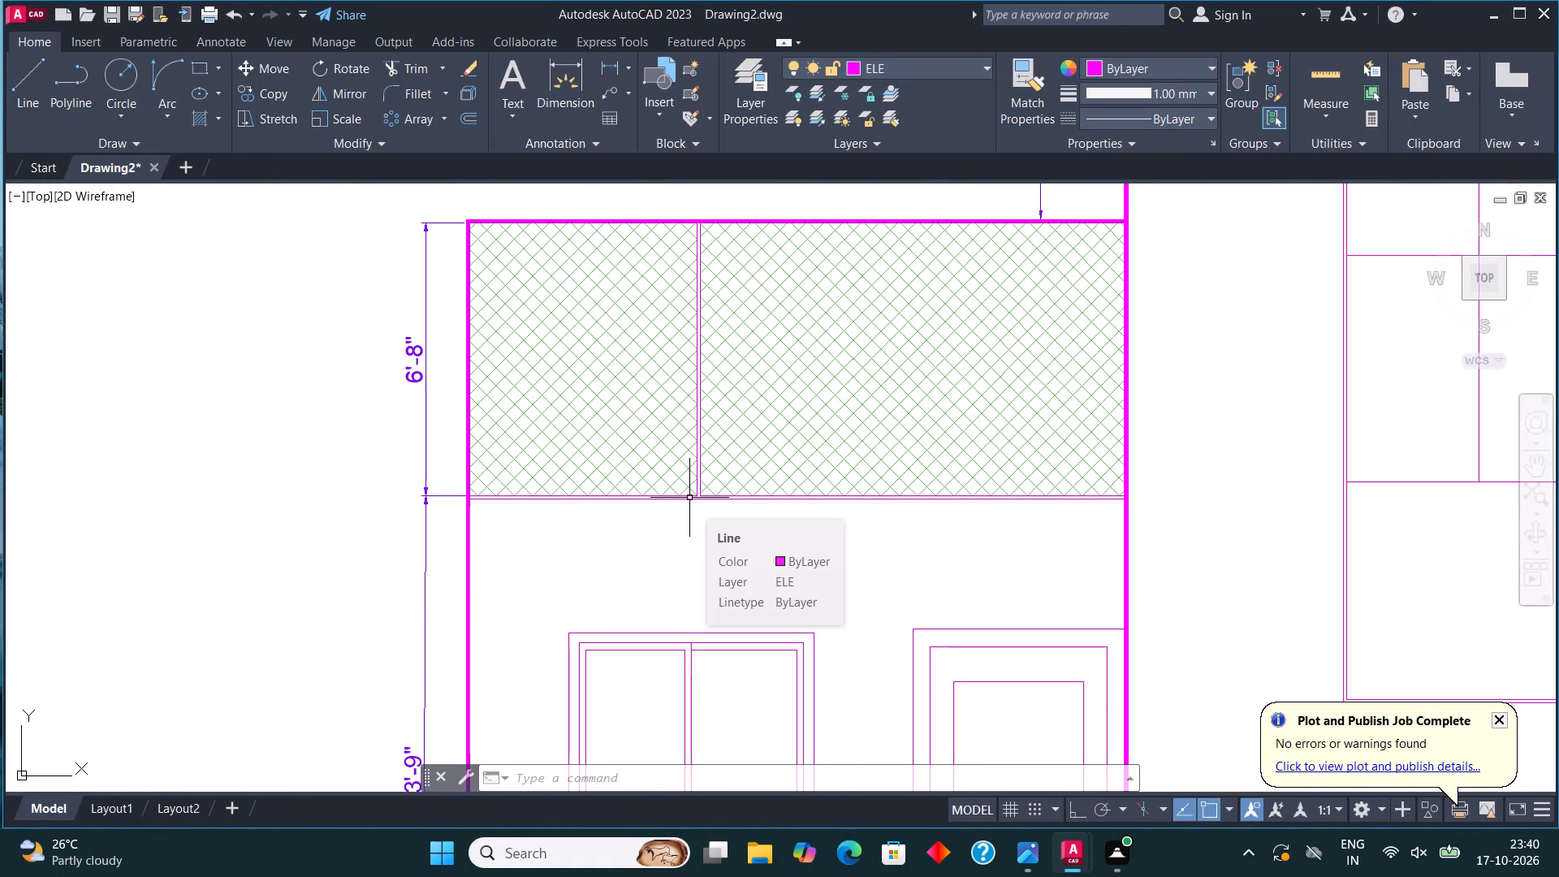
pyautogui.click(197, 67)
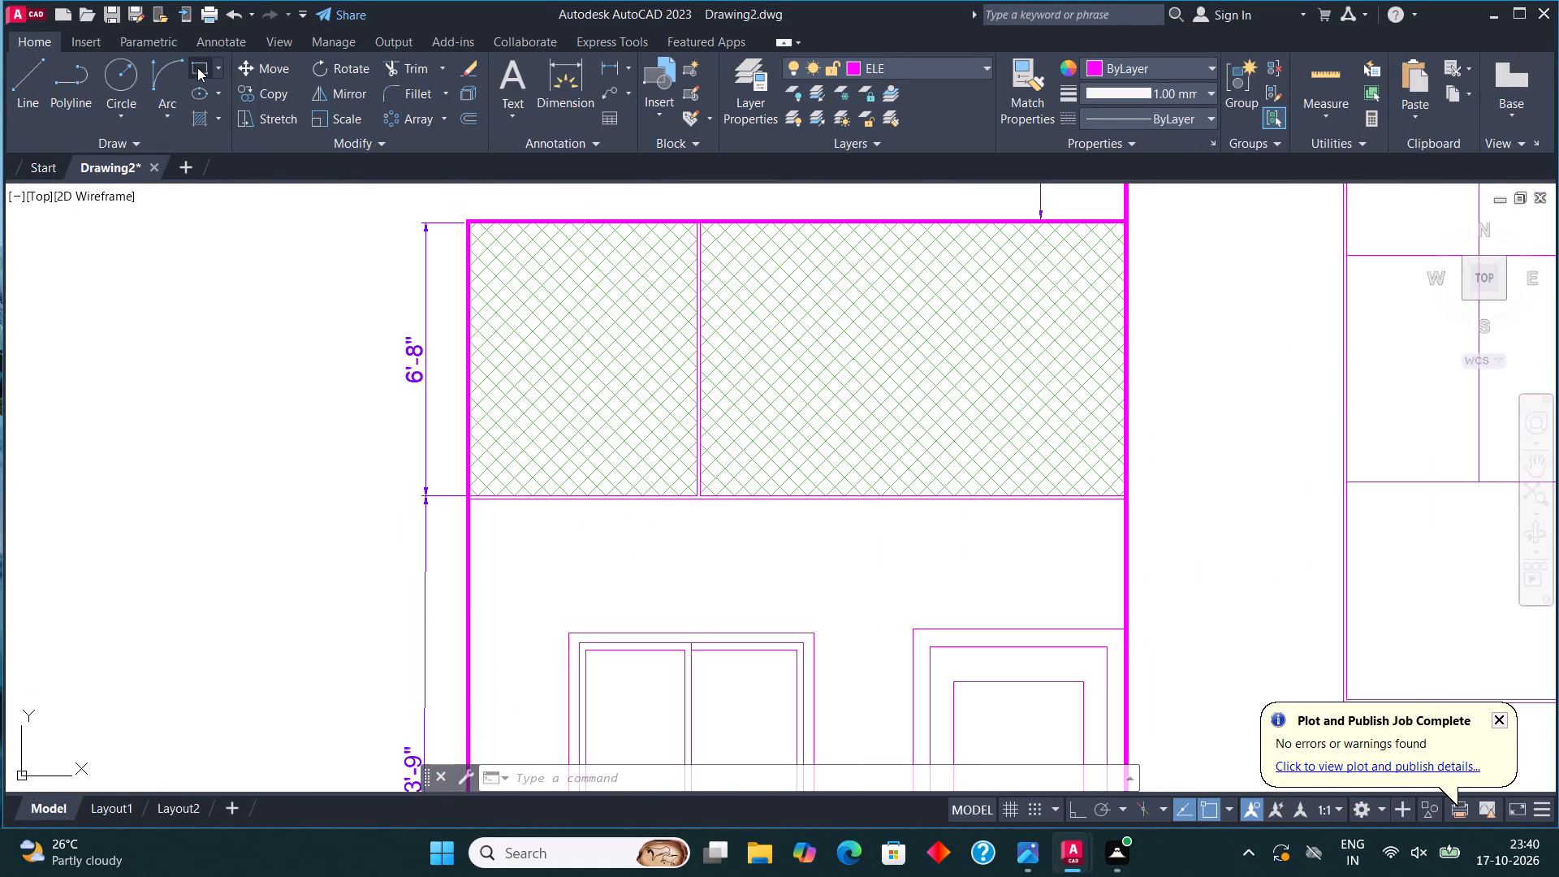
pyautogui.scroll(4, 469, 508)
pyautogui.click(464, 464)
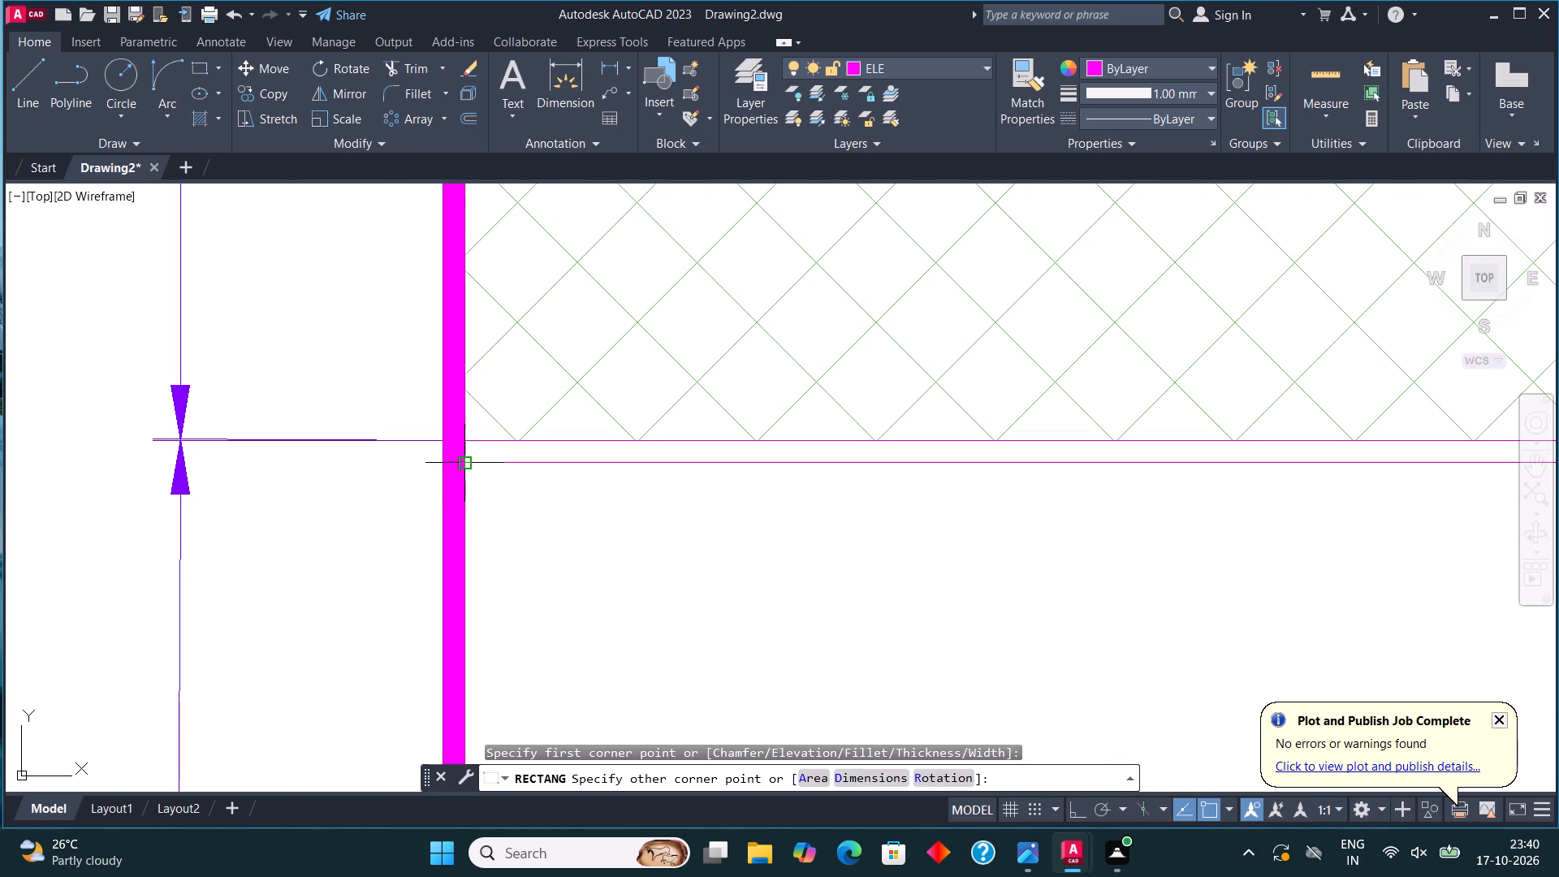
pyautogui.scroll(-5, 469, 471)
pyautogui.scroll(5, 866, 482)
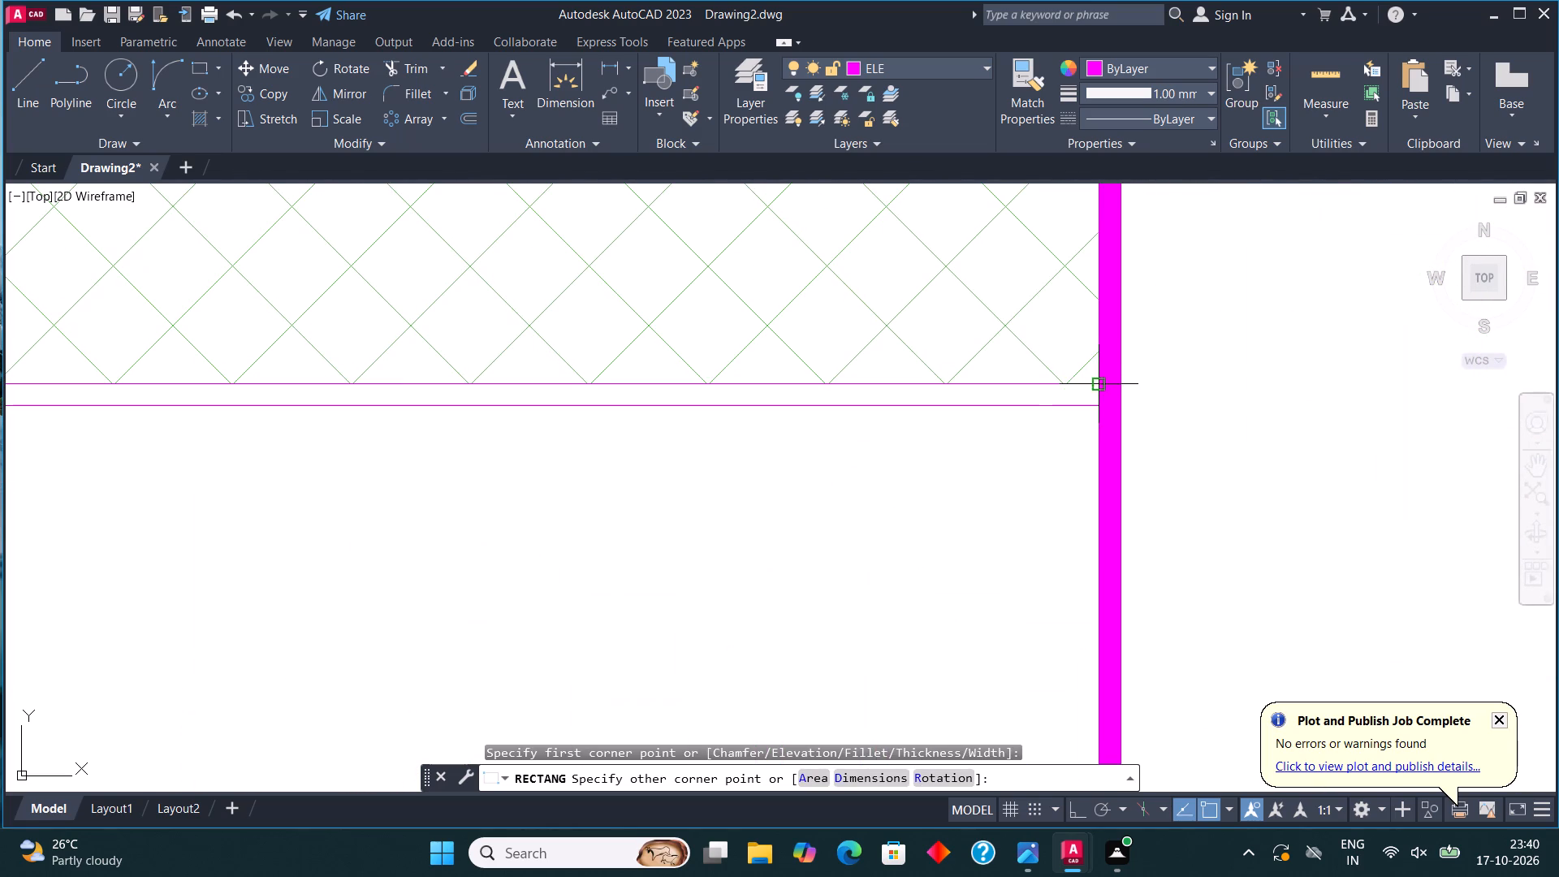
pyautogui.click(1094, 383)
# Fill the strip beneath the crosshatched parapet with a SOLID hatch in the ByLayer magenta.
pyautogui.press('h')
pyautogui.press('Return')
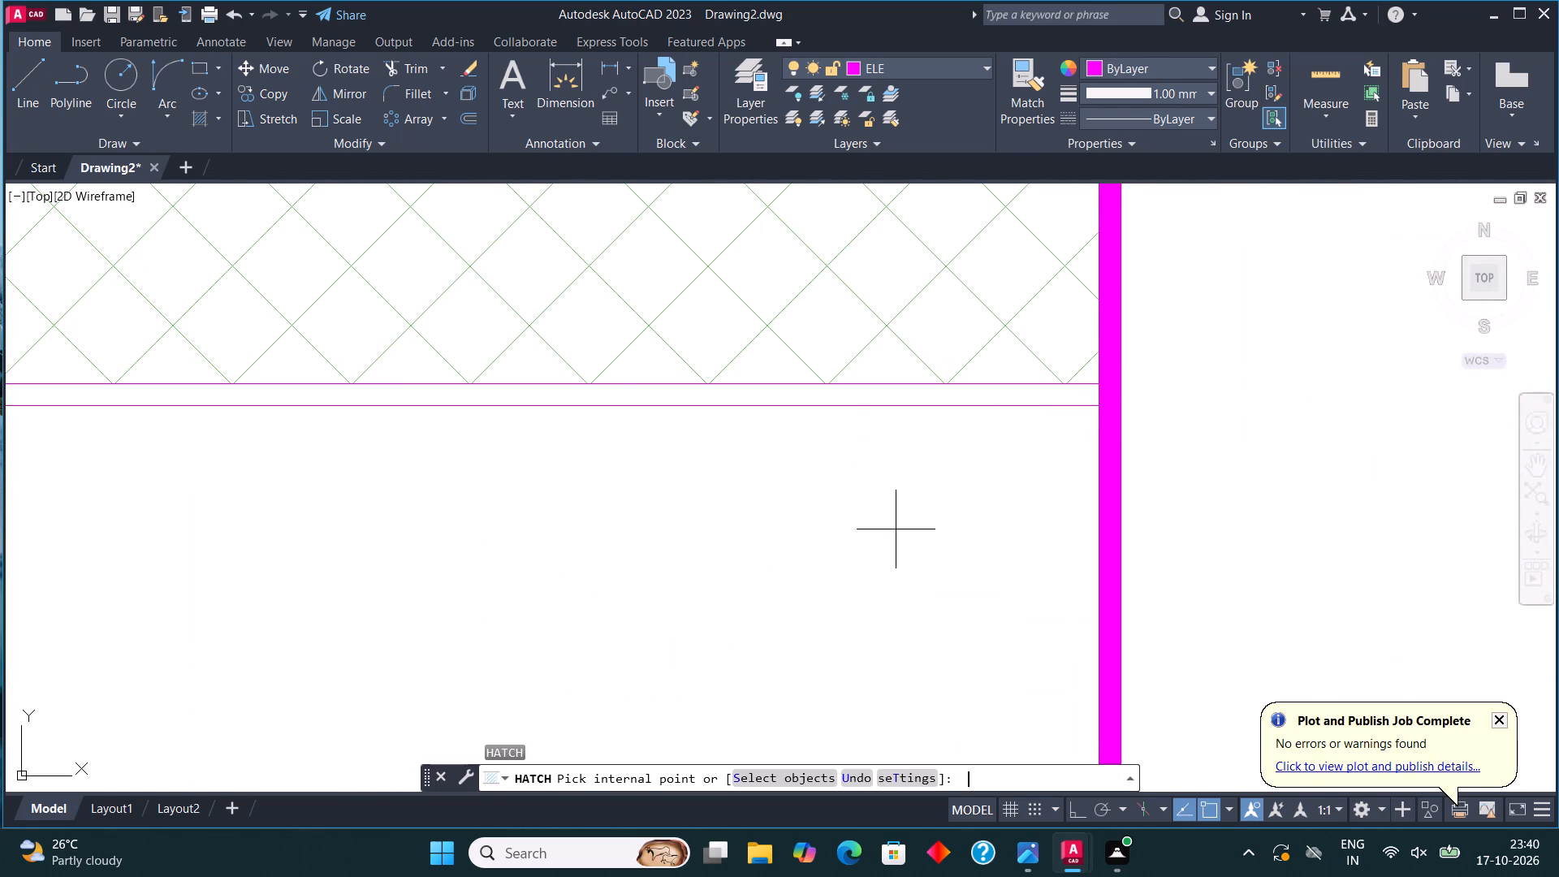
pyautogui.click(861, 390)
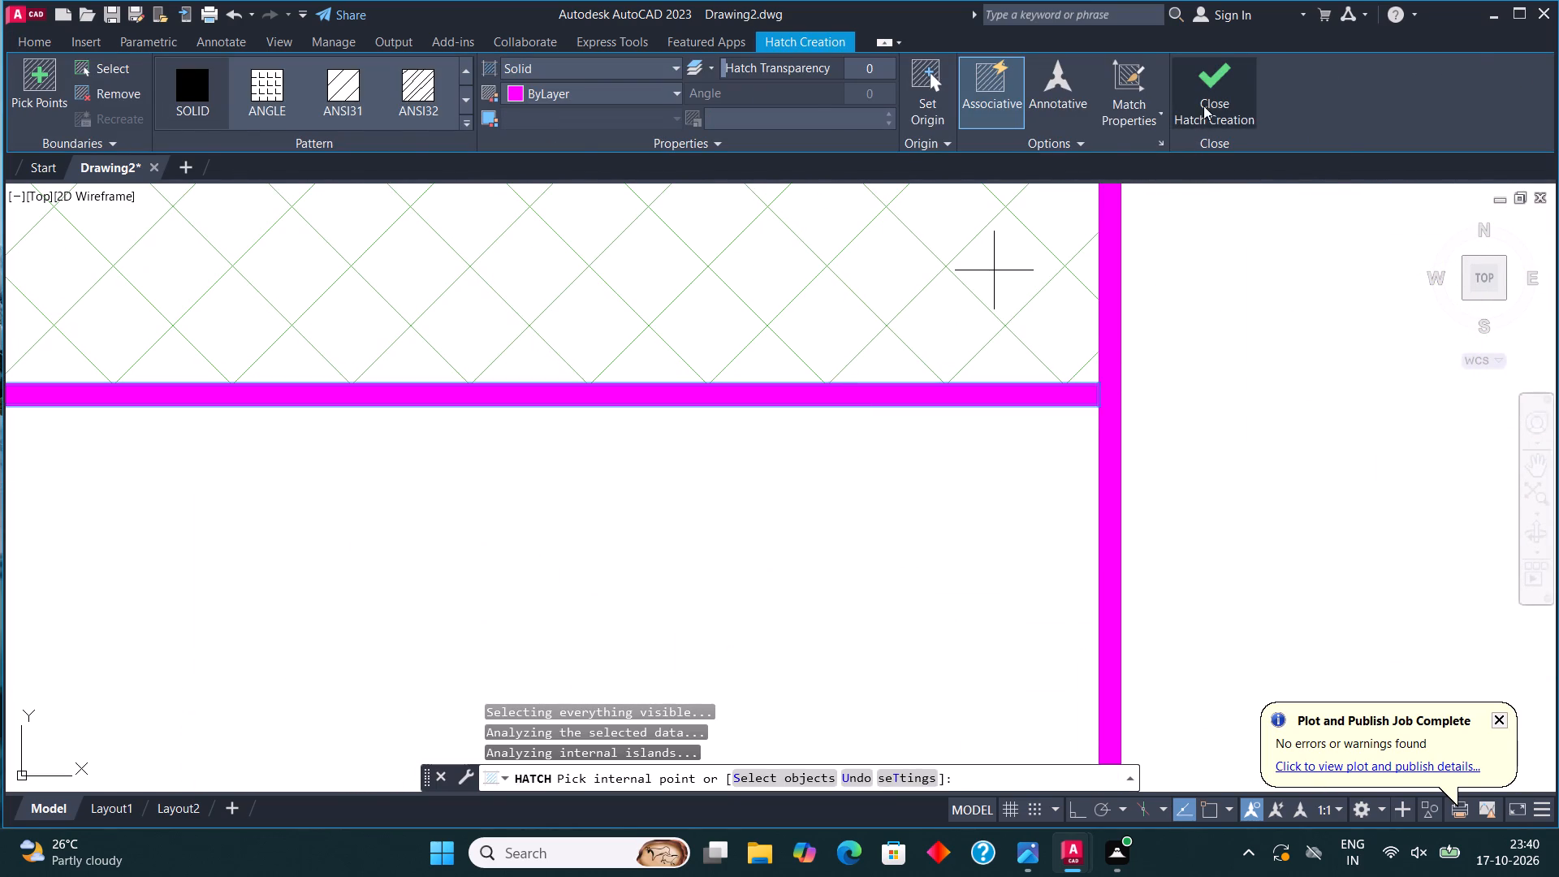
pyautogui.click(1203, 80)
# Fill the floor-line strip below the front elevation's door and window with a SOLID hatch in the ByLayer magenta.
pyautogui.scroll(-4, 659, 456)
pyautogui.moveTo(684, 488); pyautogui.dragTo(906, 211, button='middle')
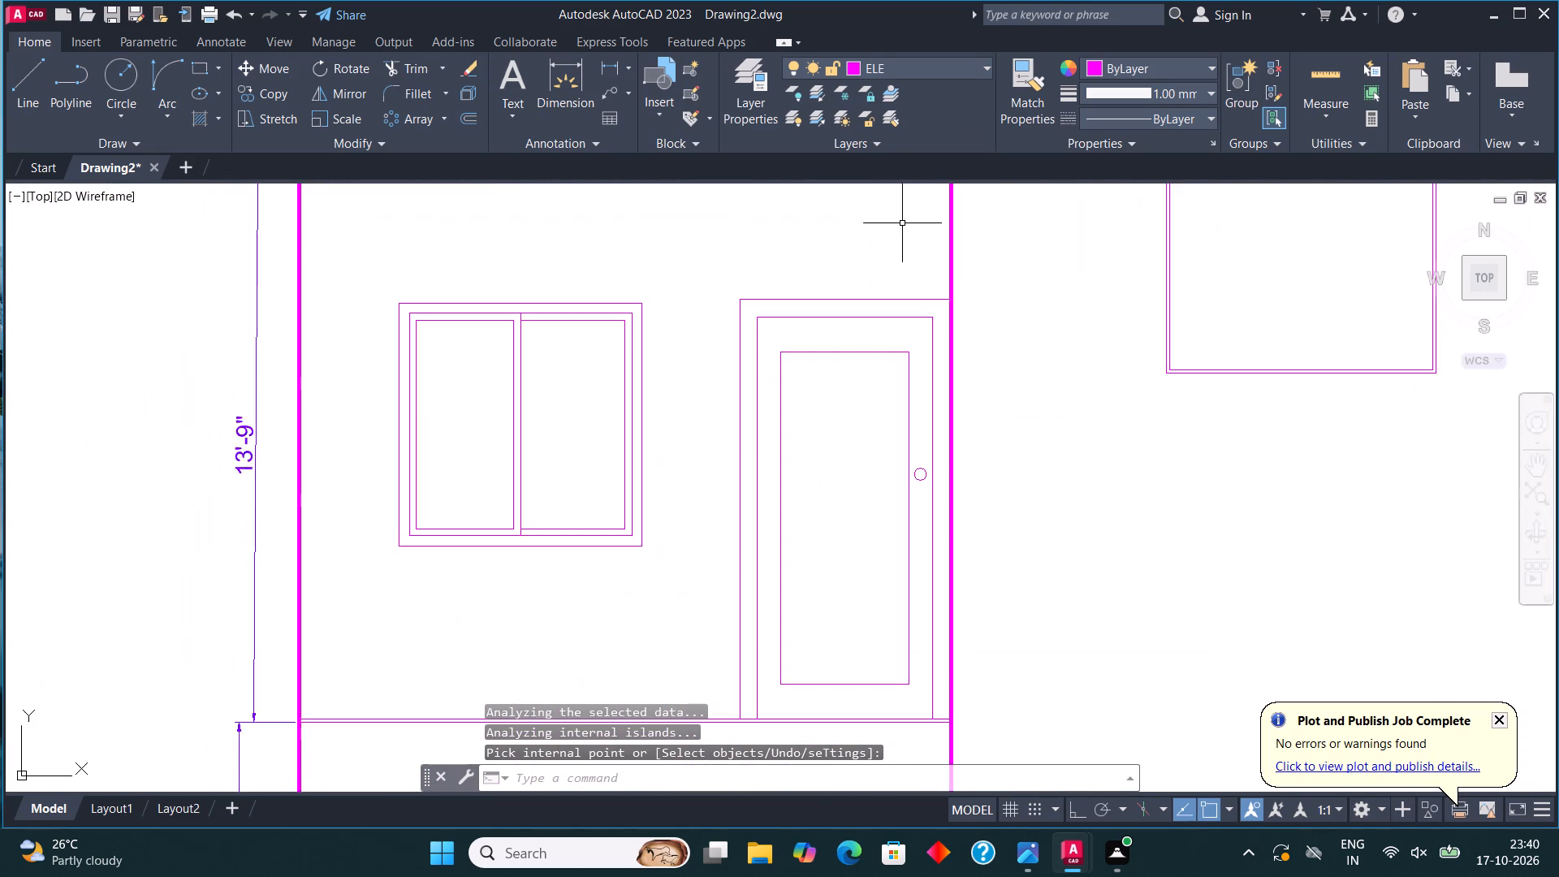
pyautogui.scroll(-1, 882, 292)
pyautogui.scroll(3, 745, 584)
pyautogui.moveTo(715, 537); pyautogui.dragTo(934, 533, button='middle')
pyautogui.scroll(-1, 932, 533)
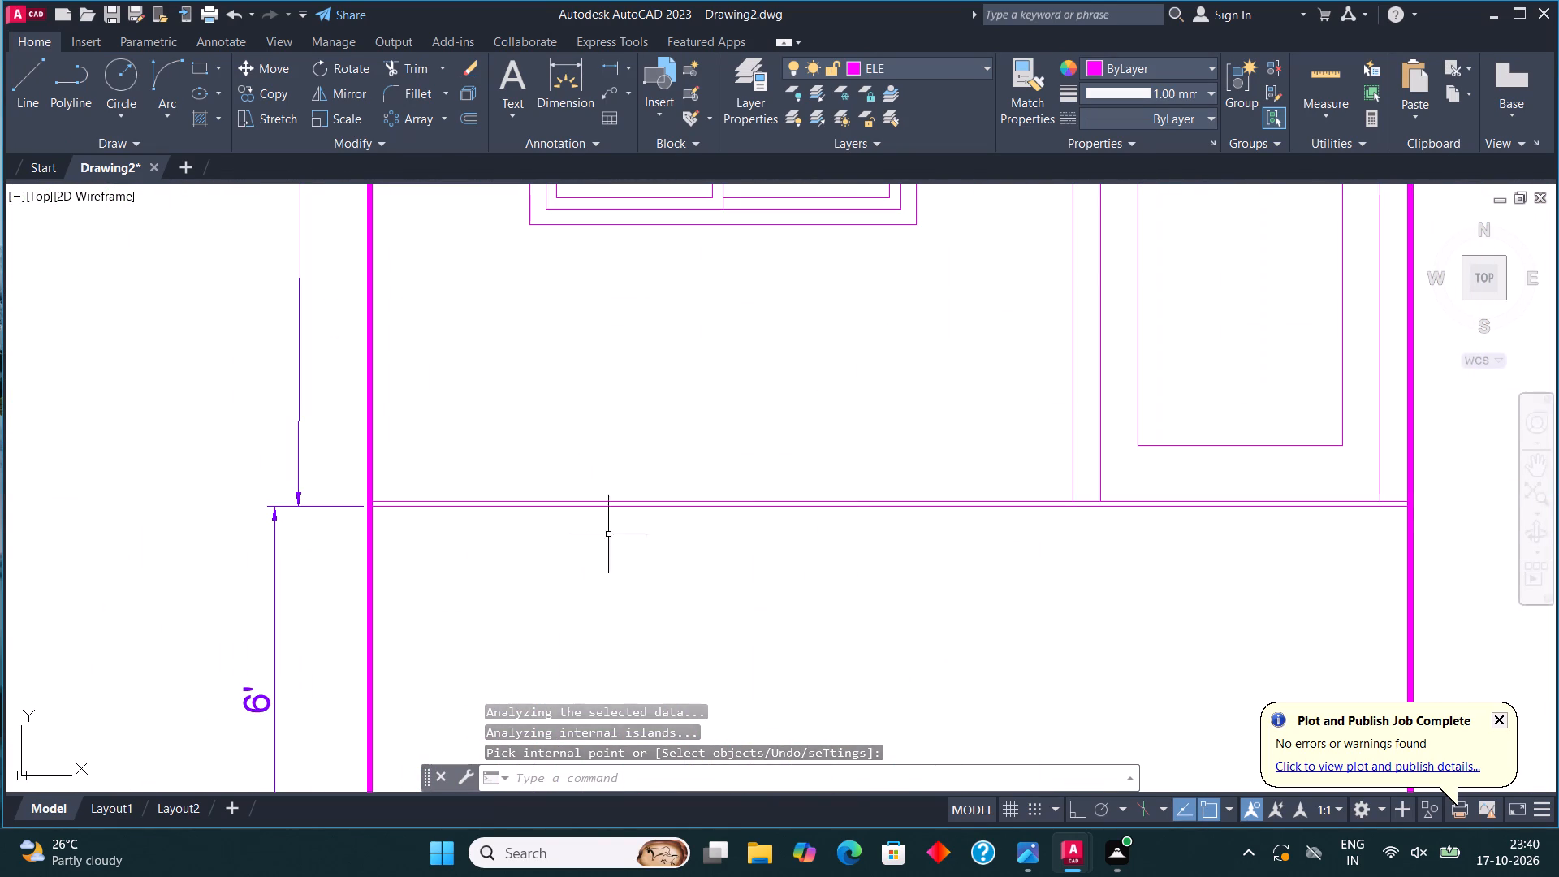
pyautogui.press('h')
pyautogui.press('Return')
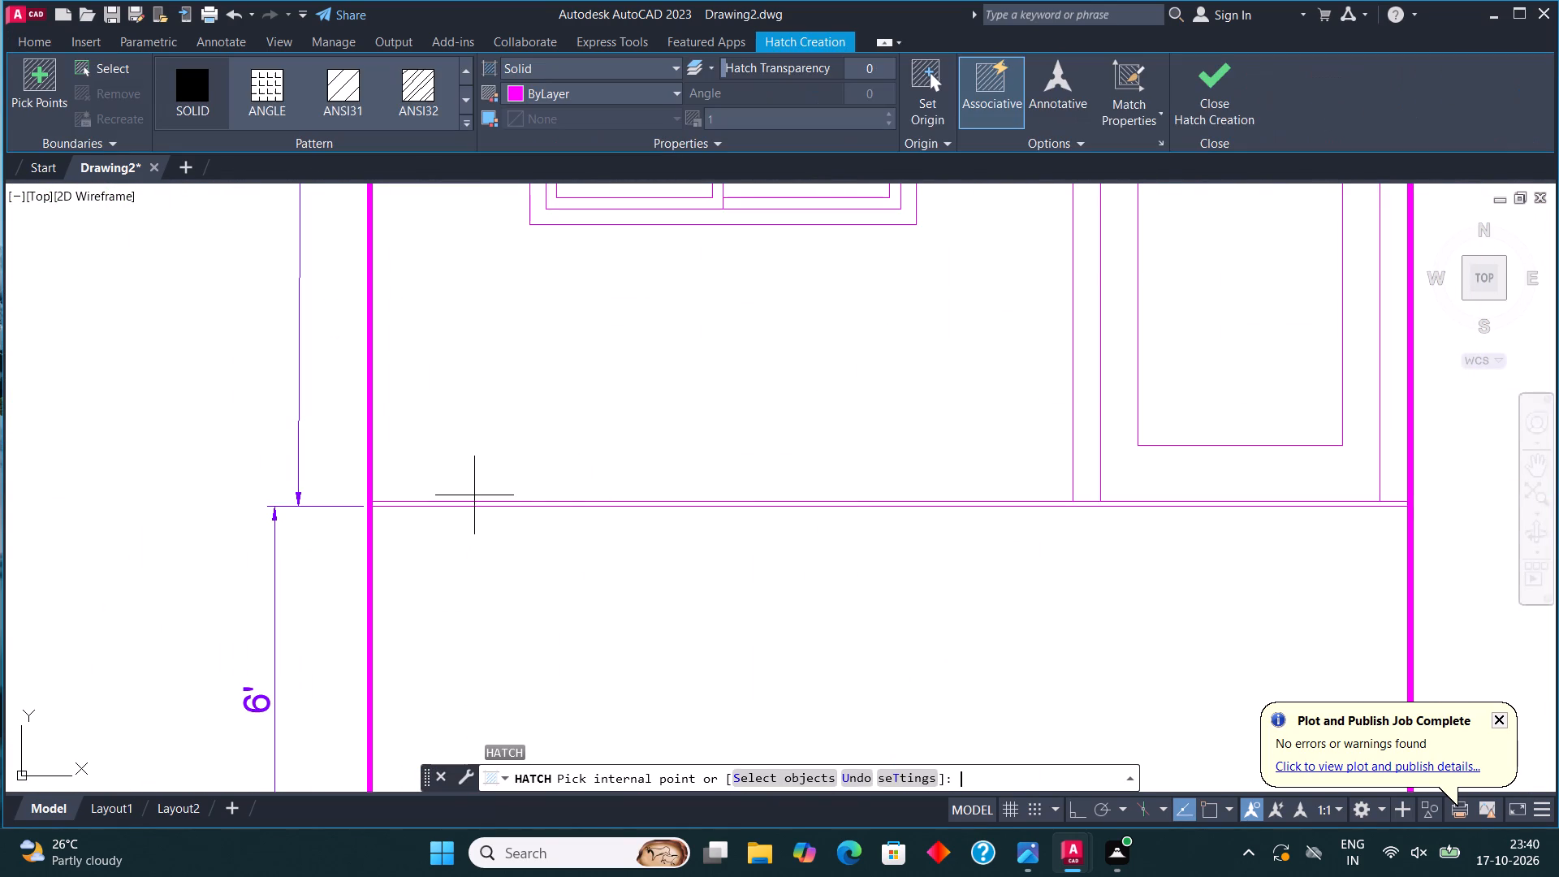
pyautogui.scroll(2, 474, 493)
pyautogui.click(488, 525)
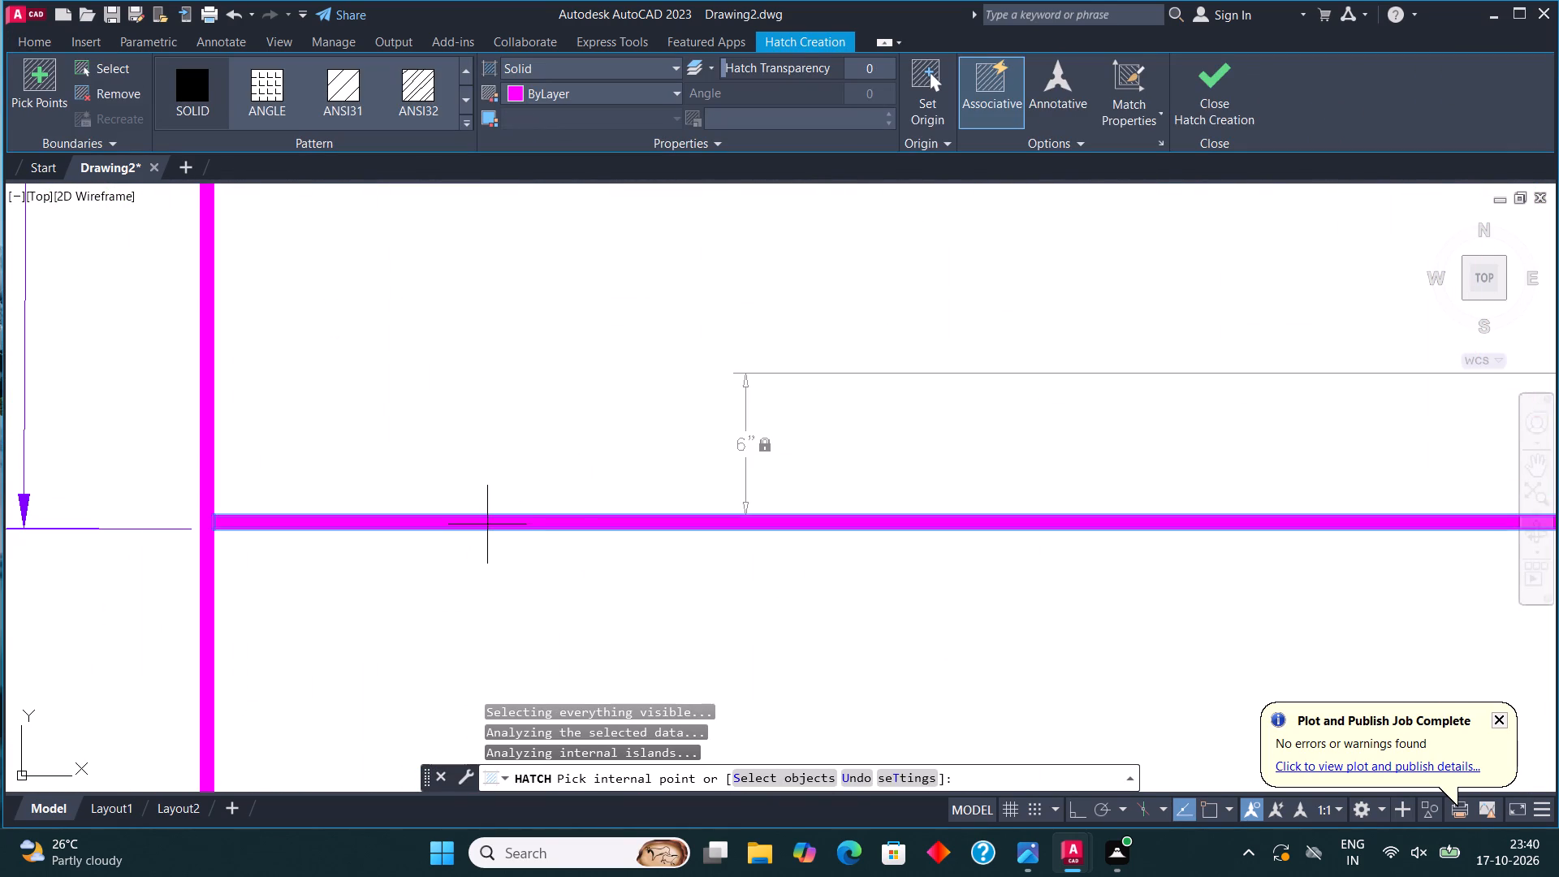
pyautogui.scroll(-3, 699, 426)
pyautogui.click(1233, 90)
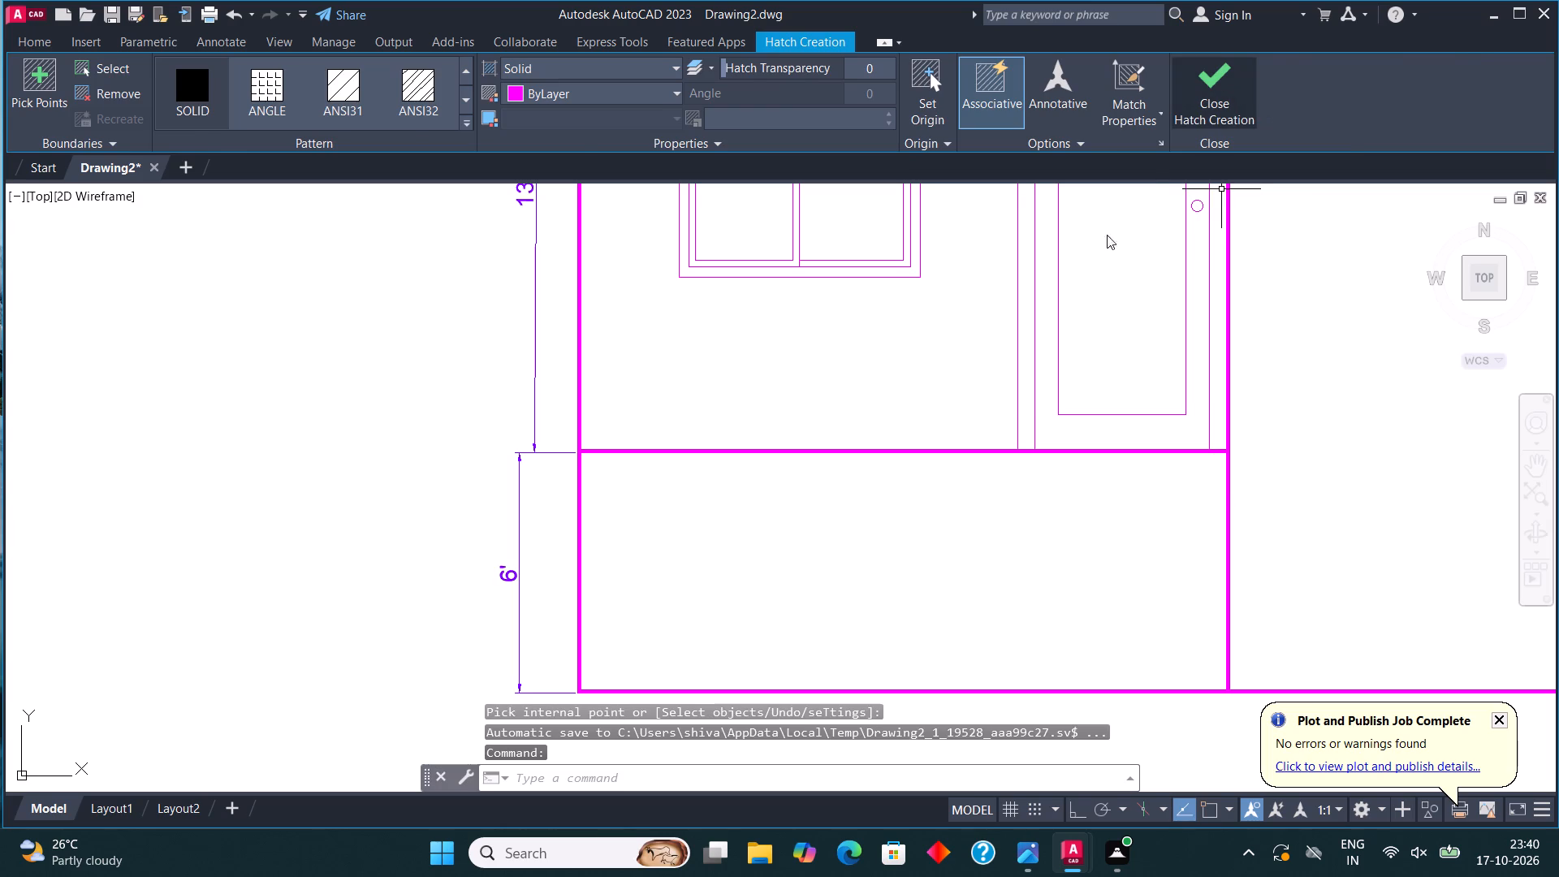
# Fill the outer double-line frame of the tall block's window with a SOLID hatch in the ByLayer magenta.
pyautogui.scroll(-2, 582, 558)
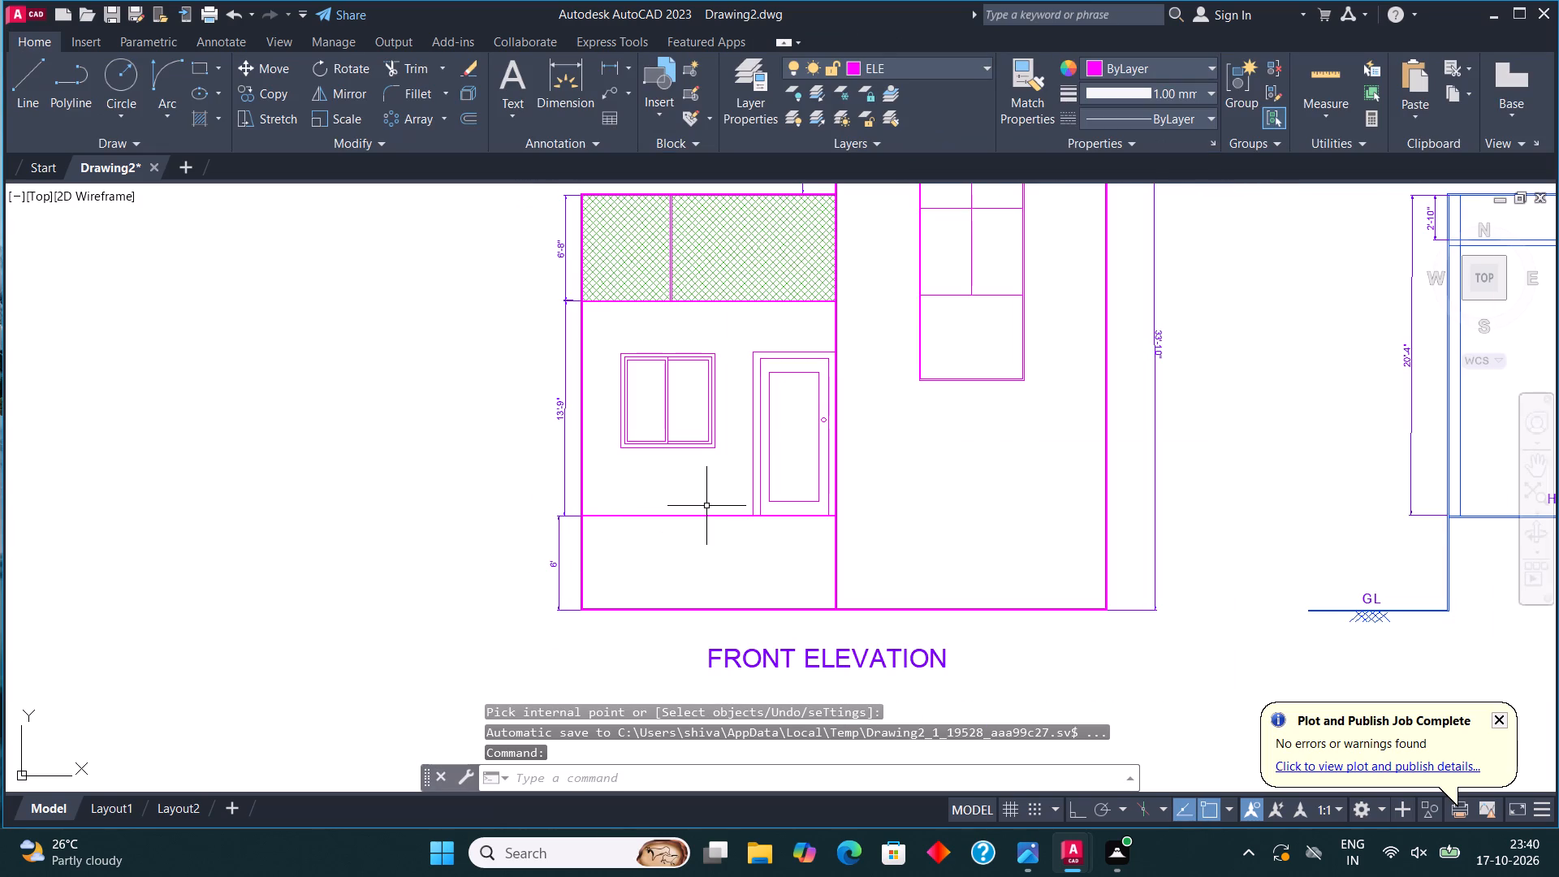
pyautogui.scroll(1, 799, 319)
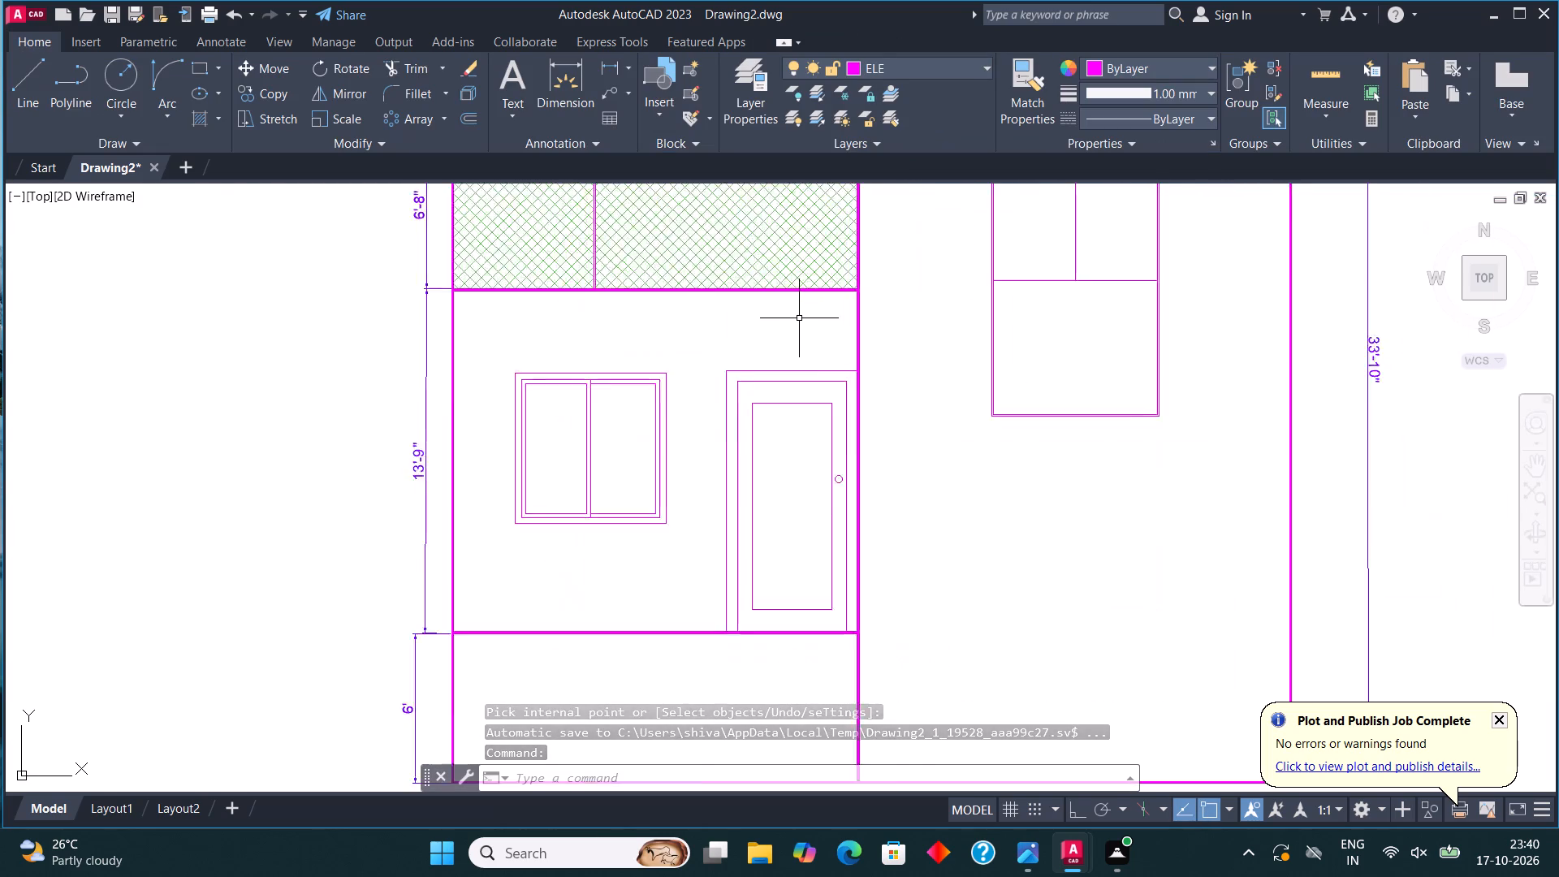
pyautogui.scroll(2, 799, 318)
pyautogui.moveTo(739, 346); pyautogui.dragTo(198, 473, button='middle')
pyautogui.moveTo(720, 413); pyautogui.dragTo(615, 403, button='middle')
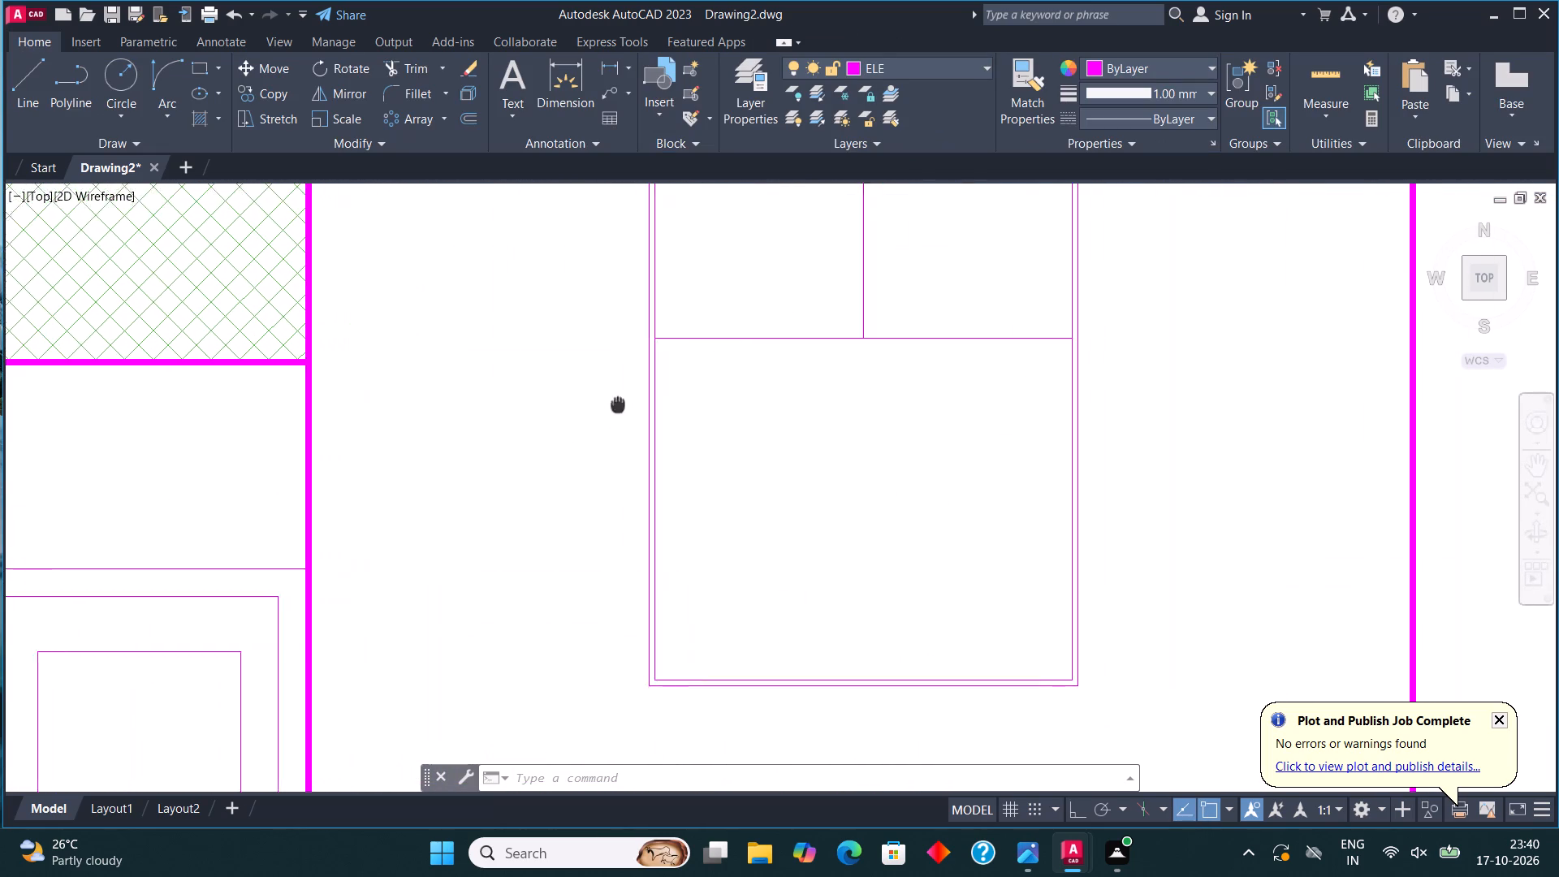
pyautogui.moveTo(615, 403); pyautogui.dragTo(585, 387, button='middle')
pyautogui.press('h')
pyautogui.press('Return')
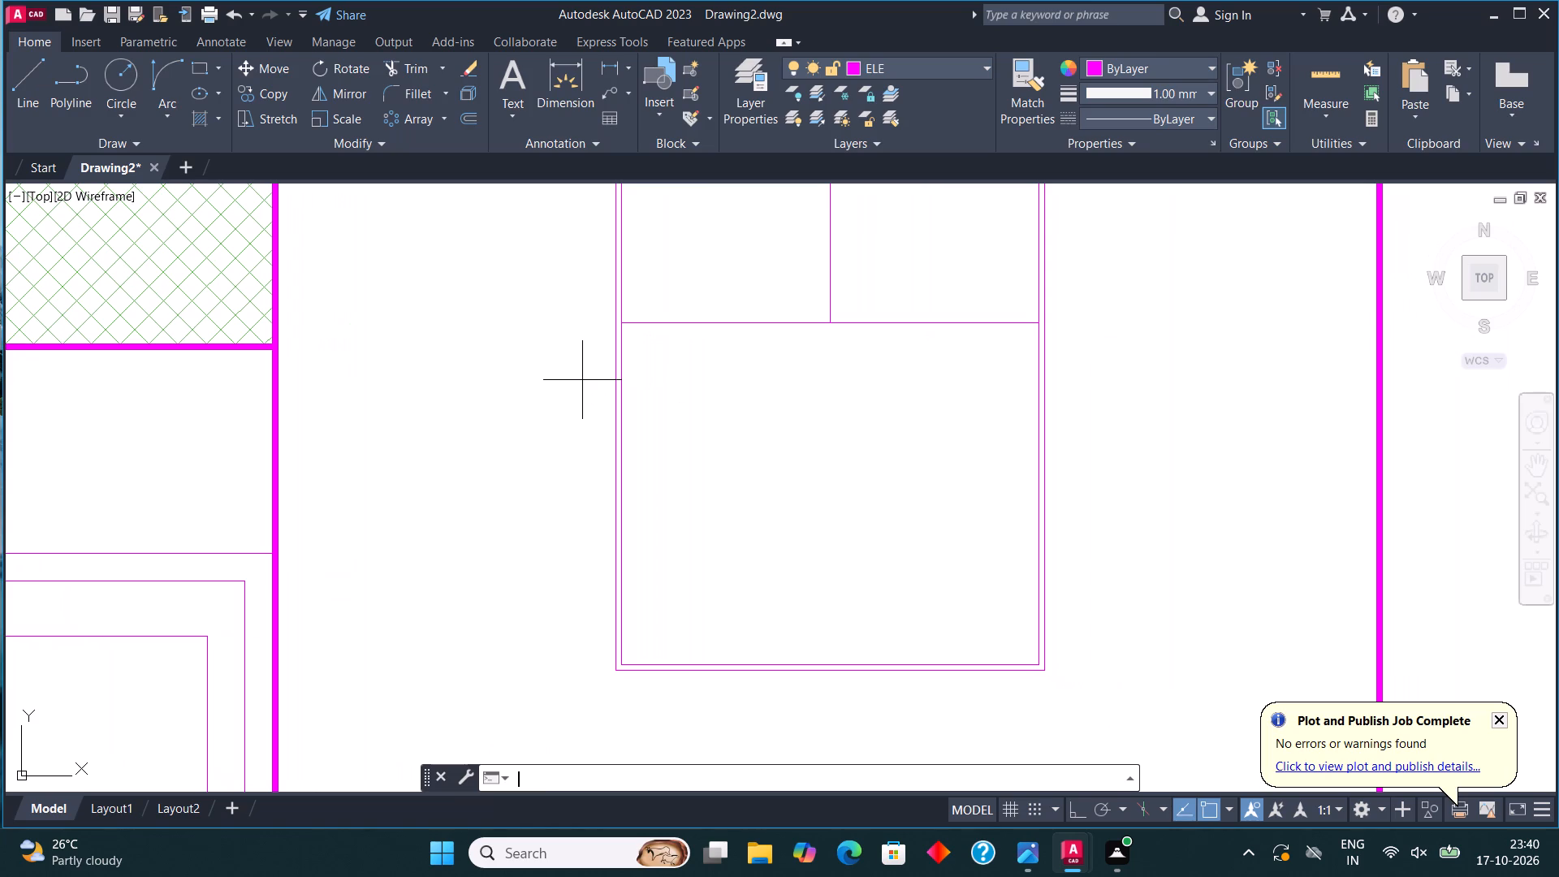
pyautogui.click(620, 454)
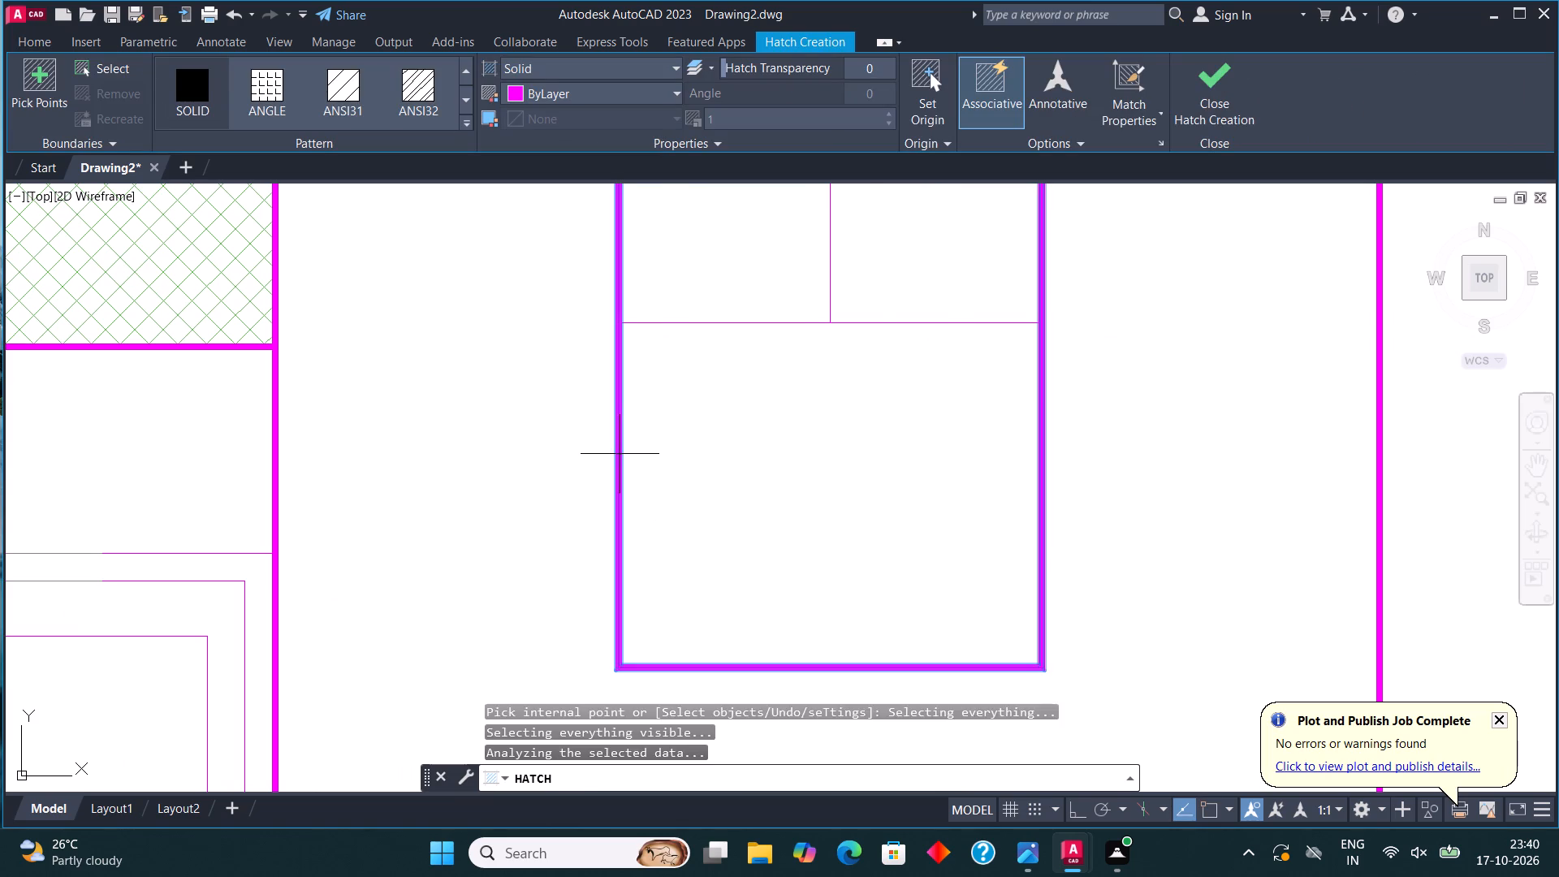
pyautogui.click(1220, 94)
# Make SEC the current layer for work on Section A-A'.
pyautogui.scroll(-3, 701, 444)
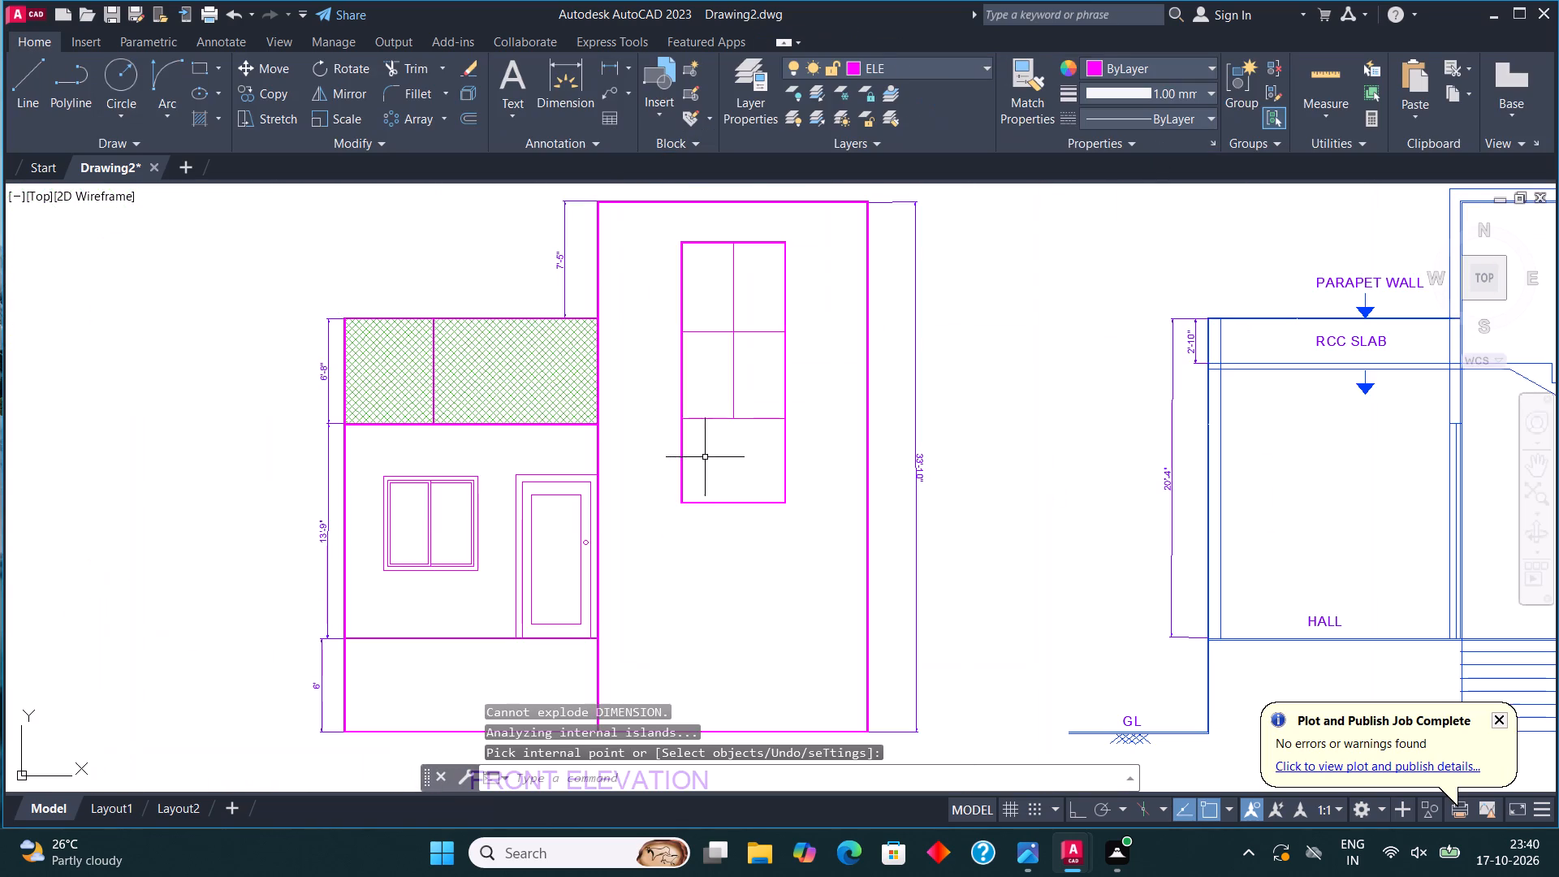
pyautogui.scroll(-2, 645, 447)
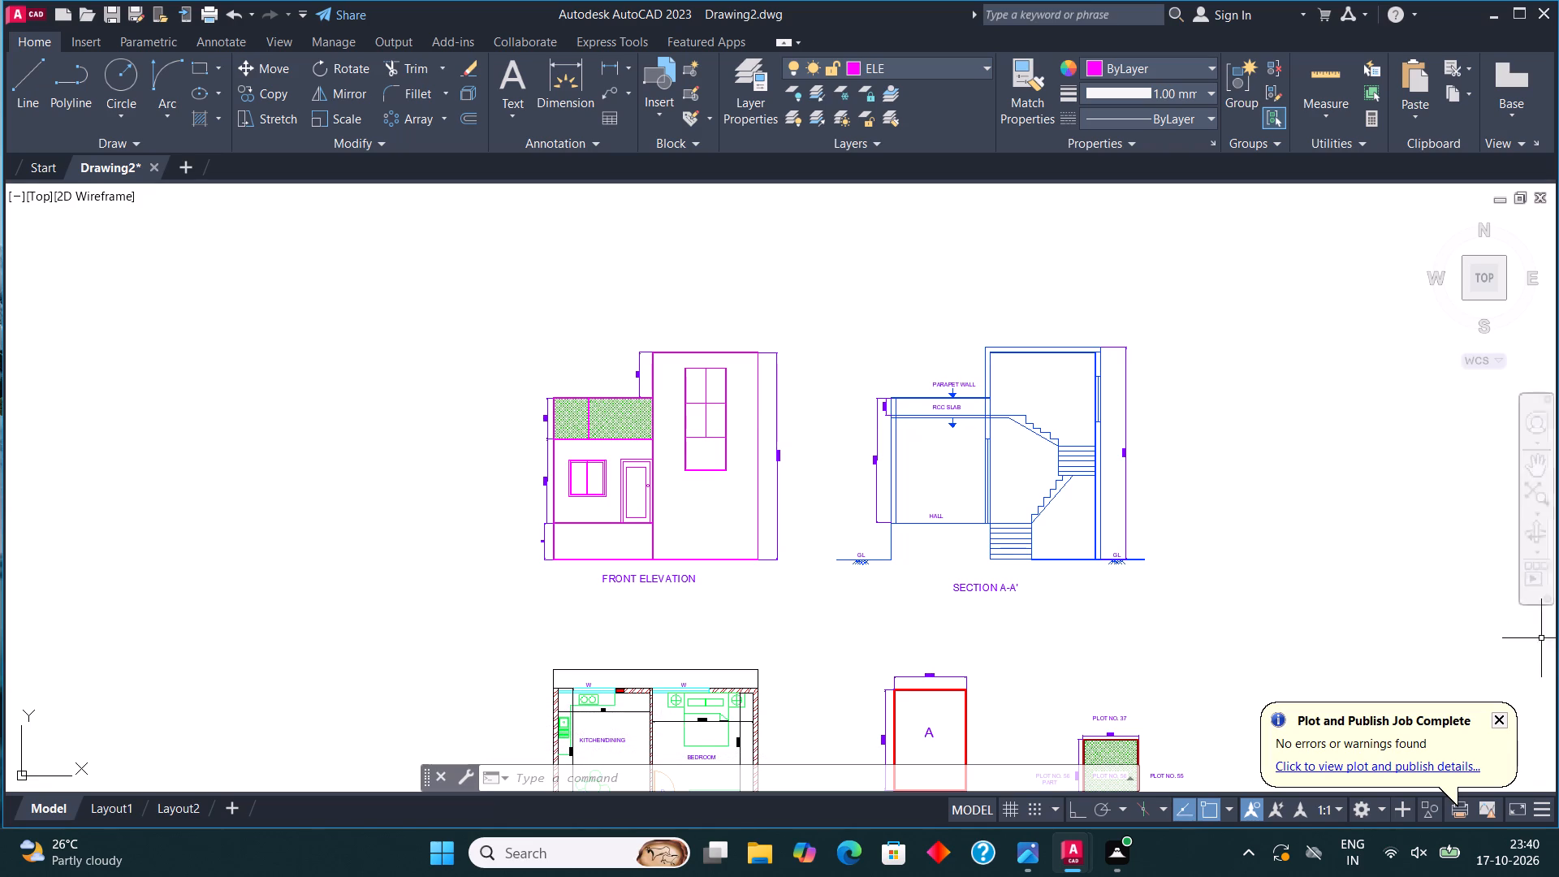
pyautogui.scroll(2, 963, 648)
pyautogui.scroll(2, 1134, 482)
pyautogui.moveTo(628, 634); pyautogui.dragTo(116, 729, button='middle')
pyautogui.moveTo(581, 390); pyautogui.dragTo(666, 516, button='middle')
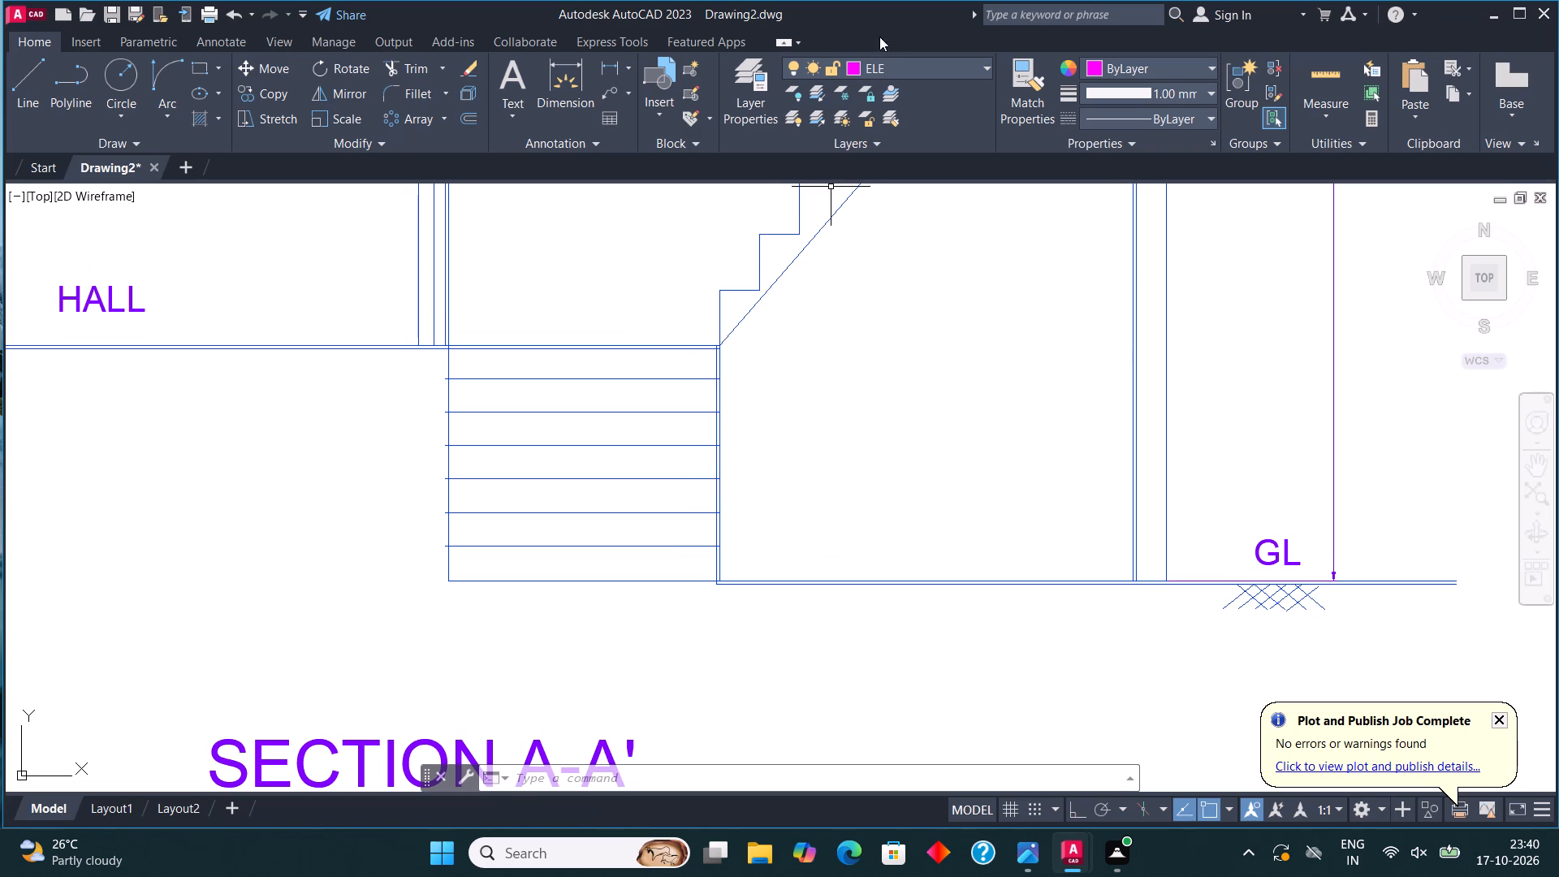
pyautogui.click(902, 56)
pyautogui.click(926, 40)
pyautogui.click(929, 74)
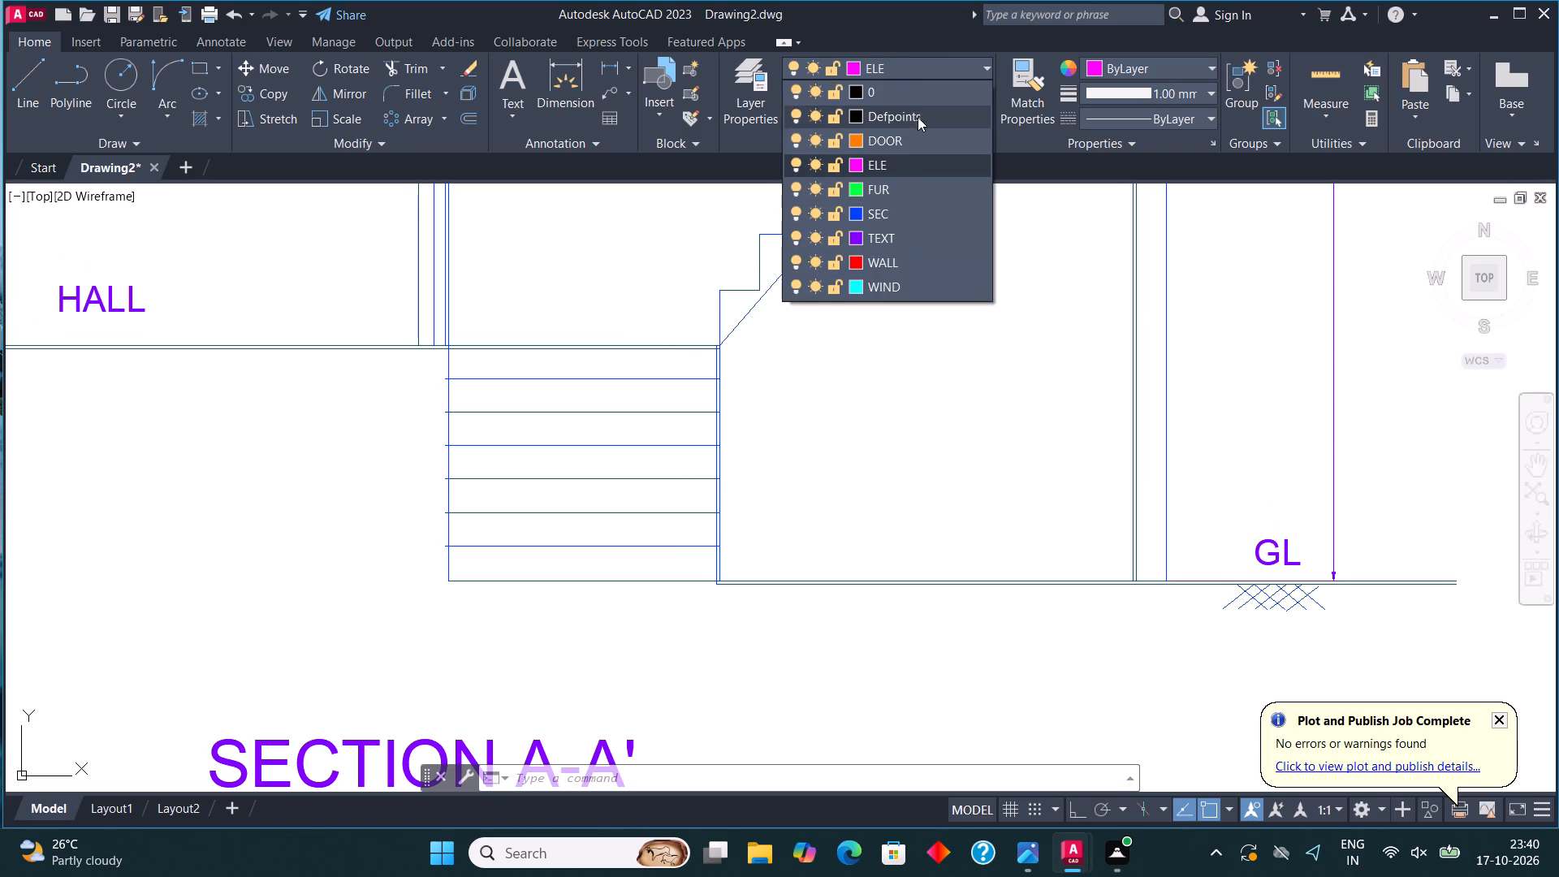
pyautogui.click(898, 214)
# Fill the upper part of the narrow wall strip beside the lower stair treads in Section A-A' with a SOLID ByLayer blue hatch.
pyautogui.press('h')
pyautogui.press('Return')
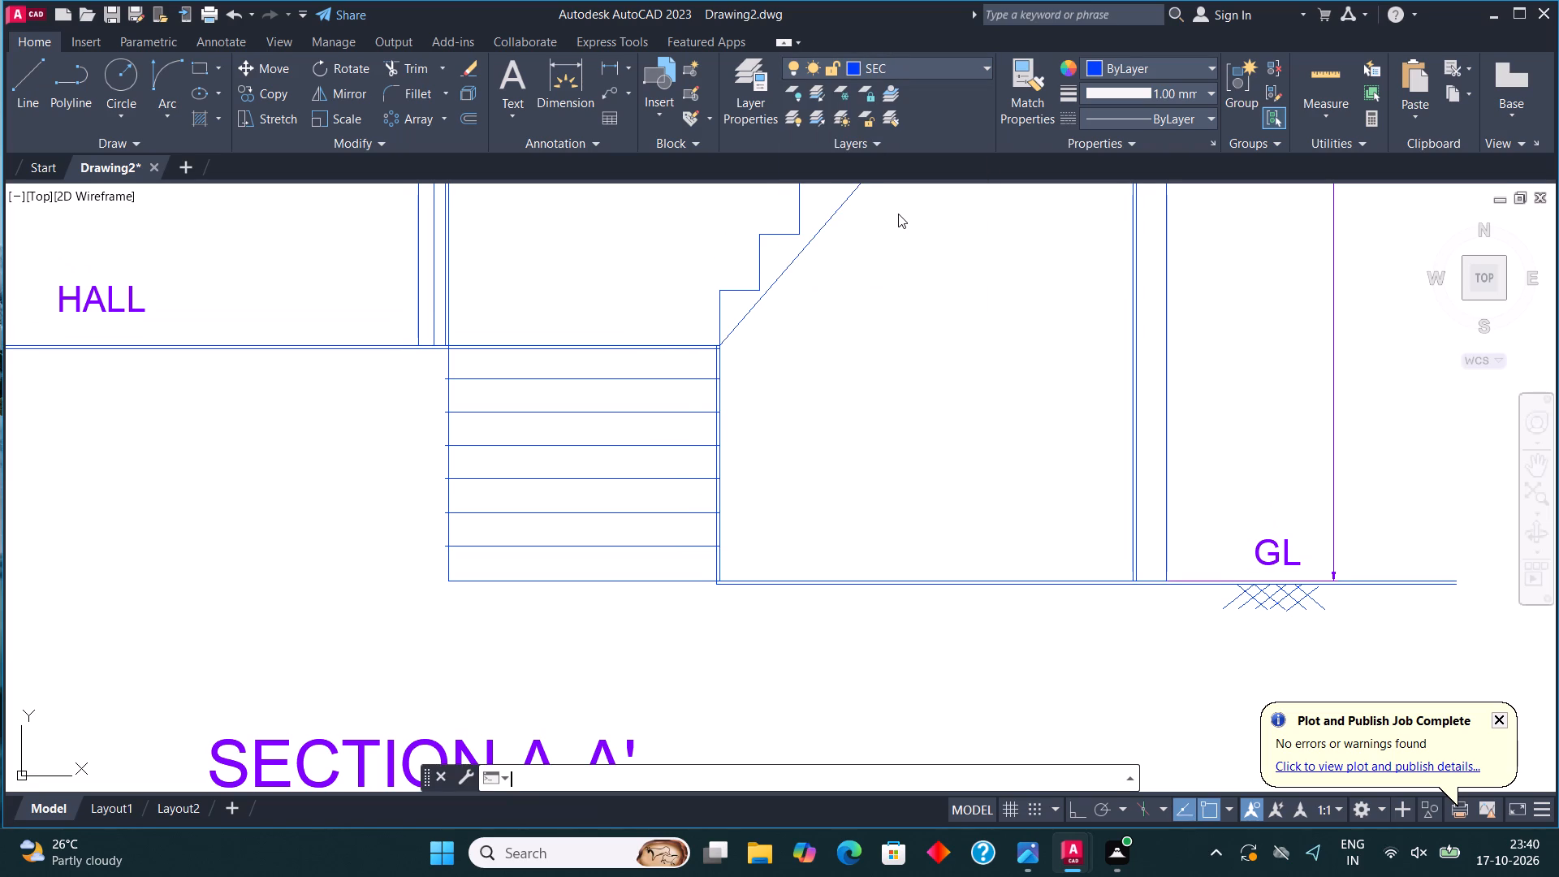
pyautogui.click(718, 451)
pyautogui.scroll(2, 719, 430)
pyautogui.click(719, 425)
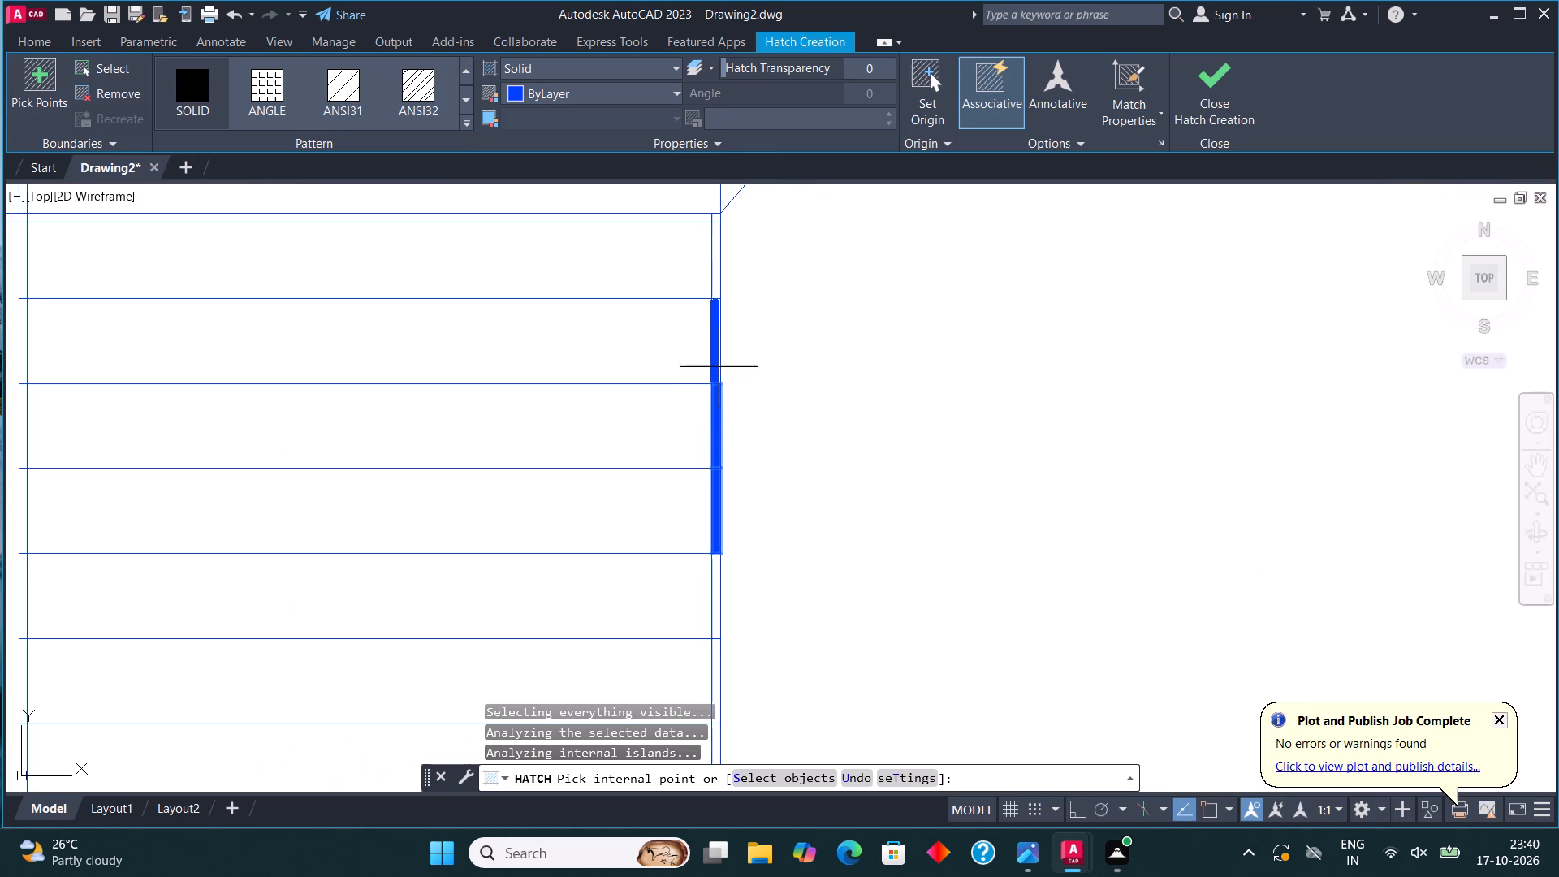
pyautogui.click(719, 349)
pyautogui.click(720, 253)
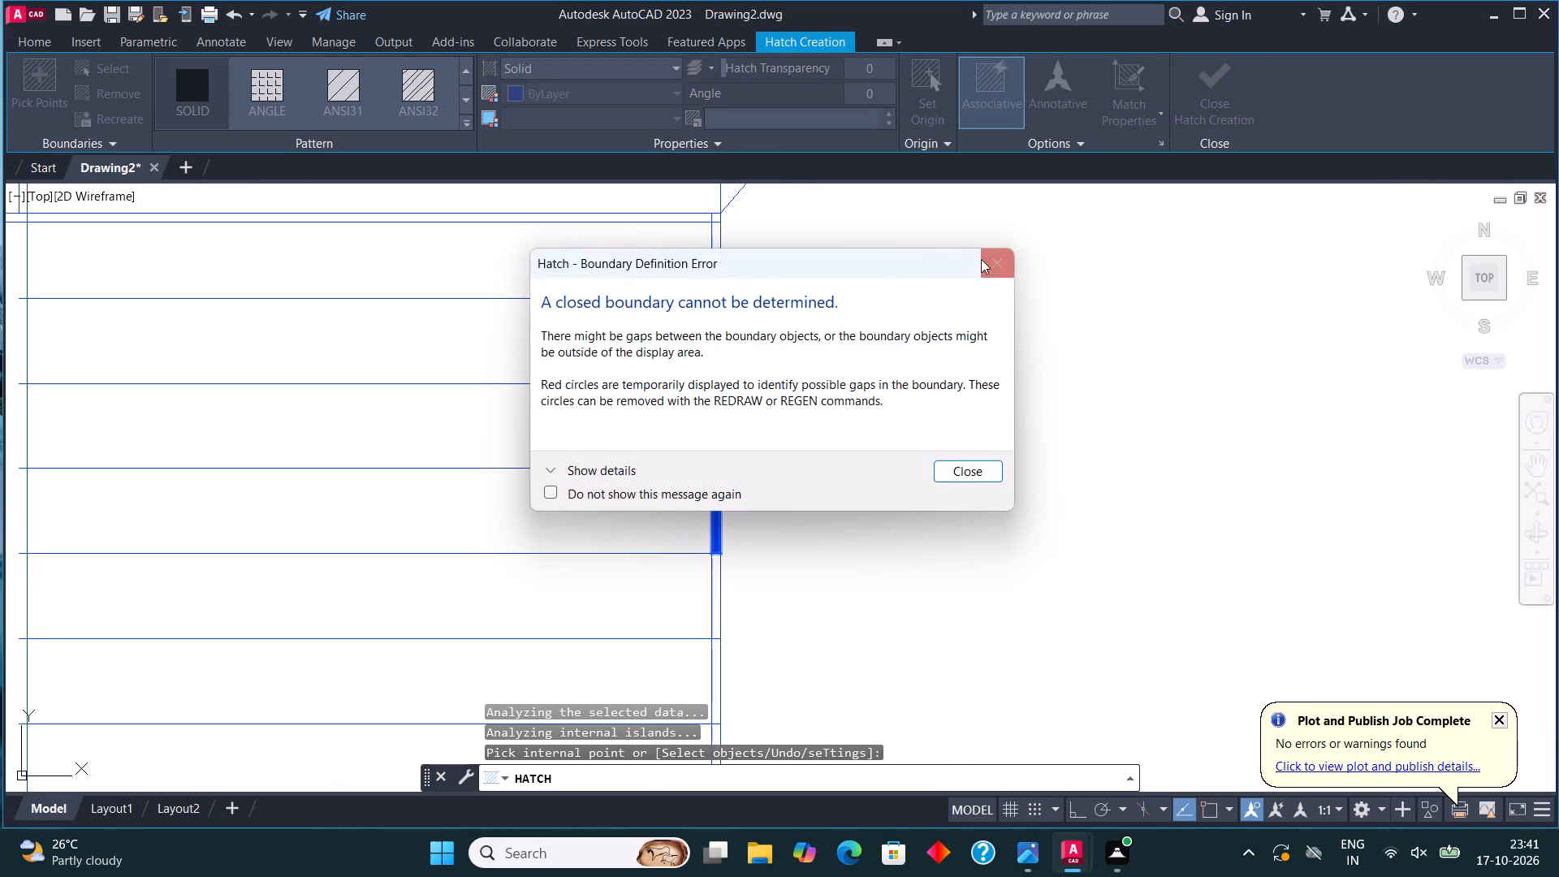
pyautogui.click(1013, 258)
pyautogui.scroll(3, 748, 222)
pyautogui.click(624, 210)
pyautogui.click(607, 381)
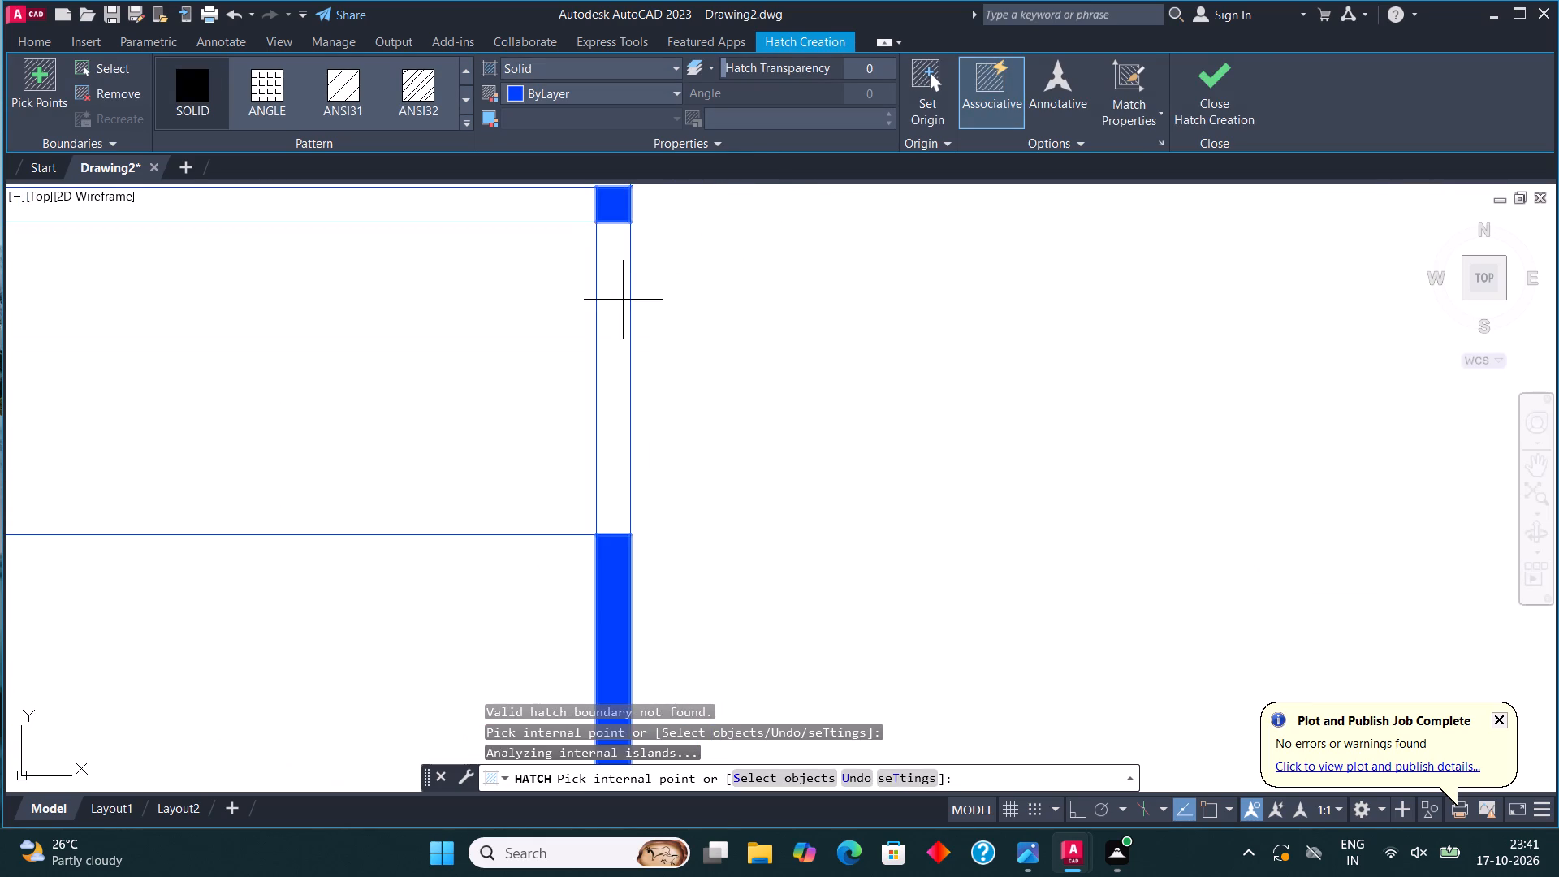
# Extend the SOLID blue hatch down the remaining segments of the stair-side wall strip to the ground line.
pyautogui.scroll(-5, 779, 400)
pyautogui.scroll(3, 753, 568)
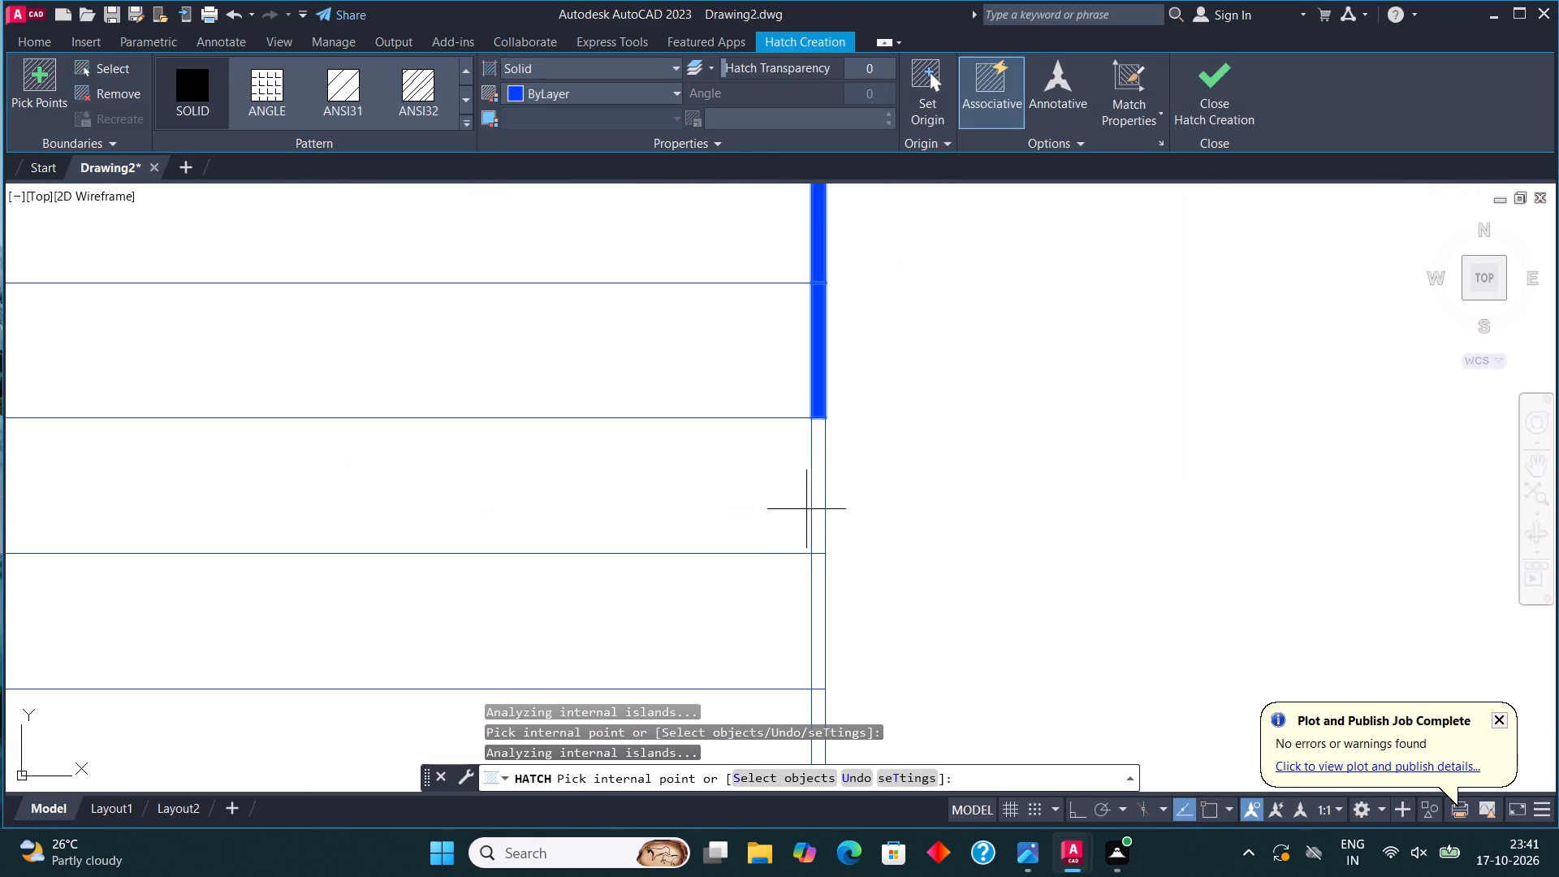
pyautogui.click(811, 512)
pyautogui.click(938, 309)
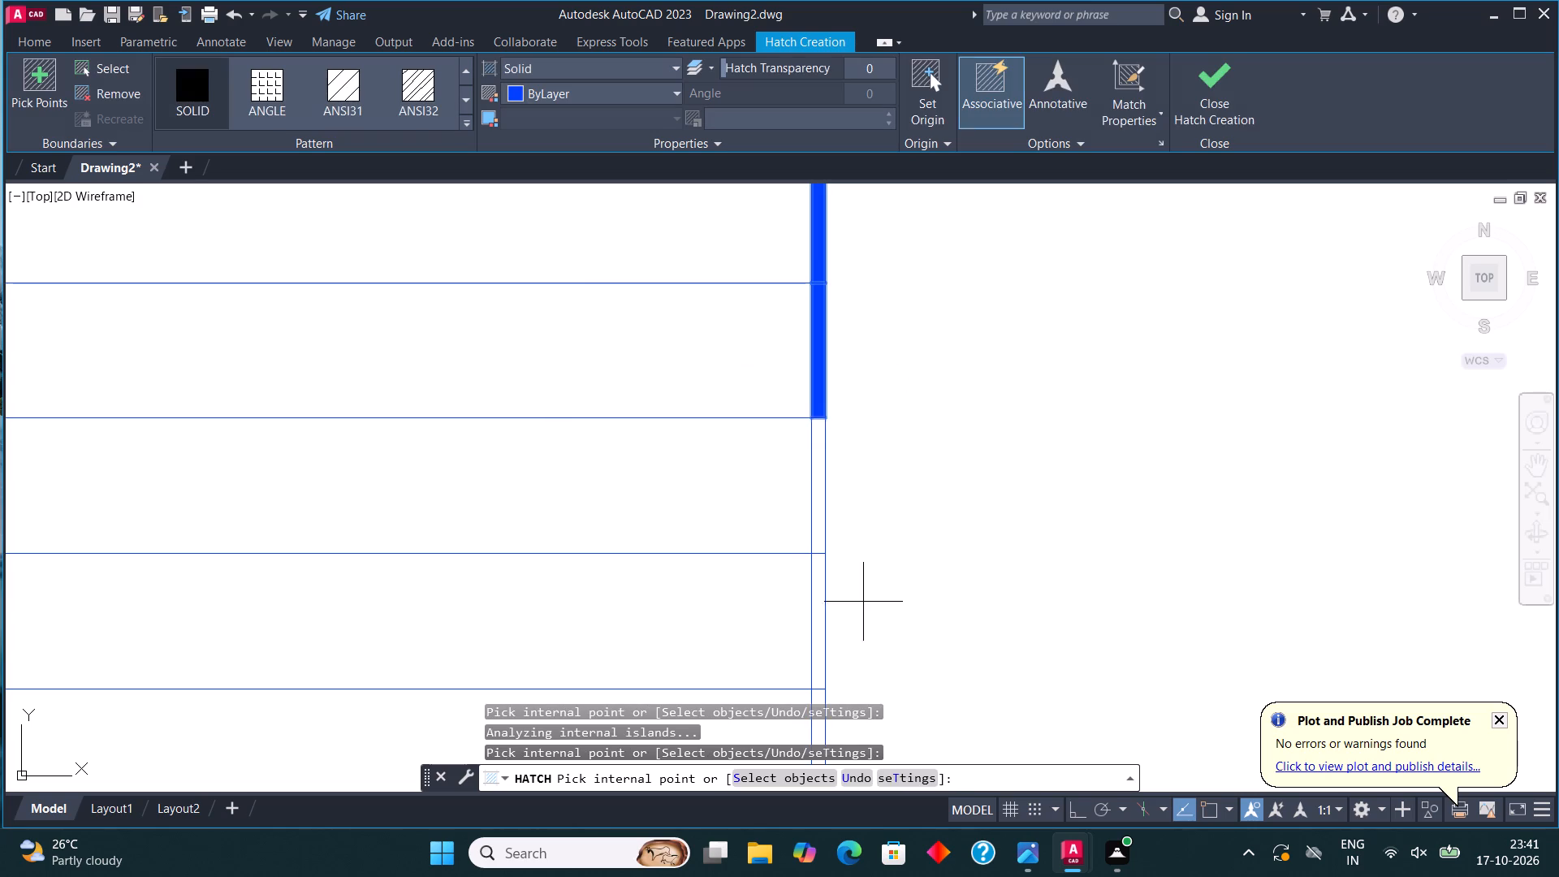
pyautogui.moveTo(851, 594); pyautogui.dragTo(814, 395, button='middle')
pyautogui.click(789, 413)
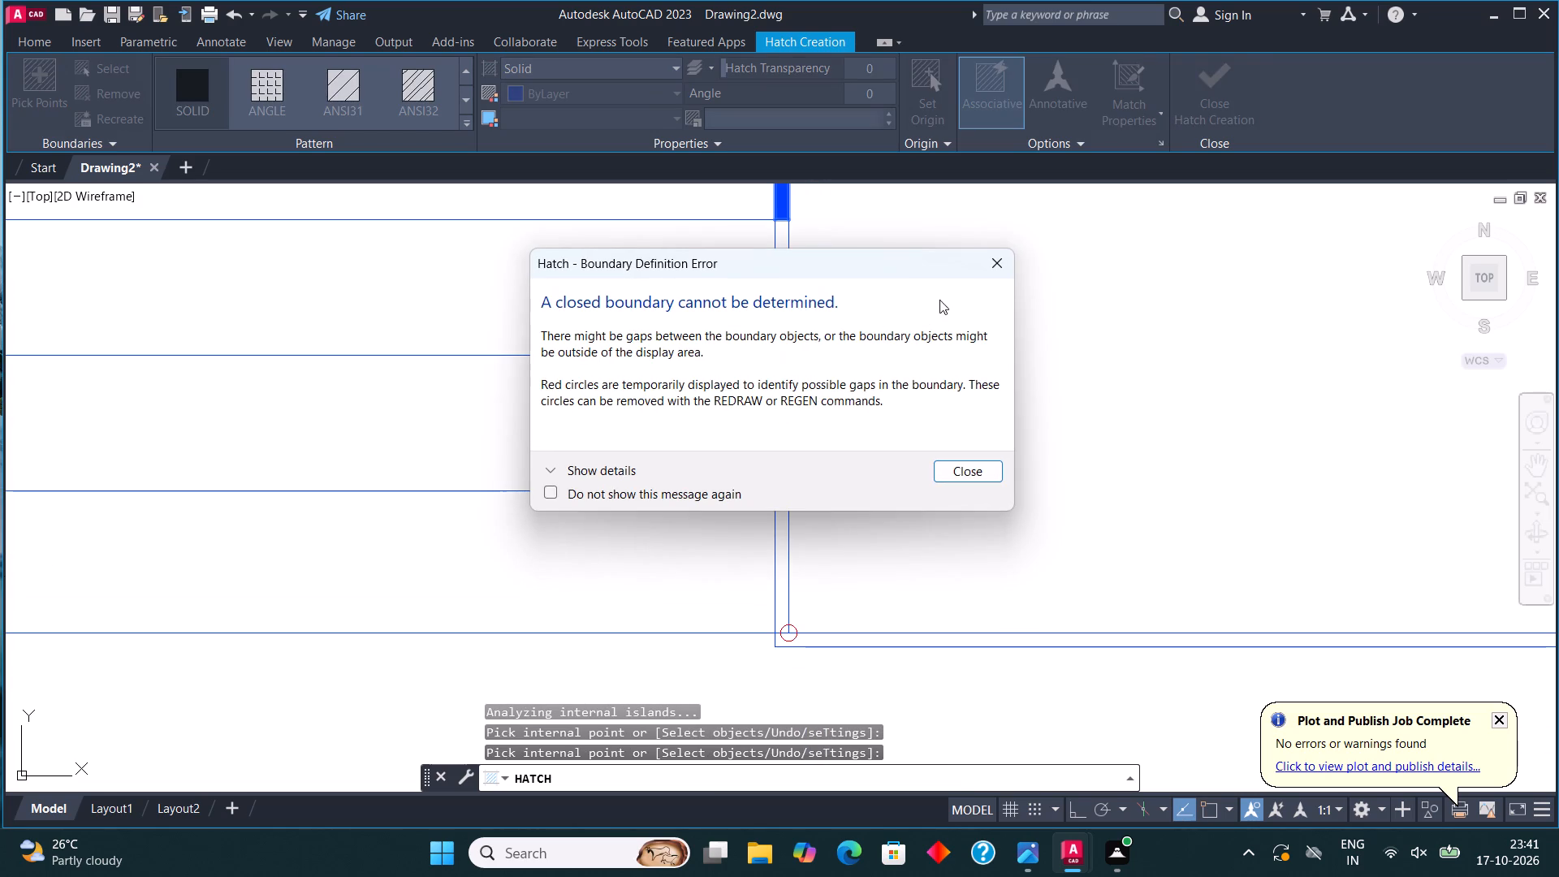
pyautogui.click(994, 266)
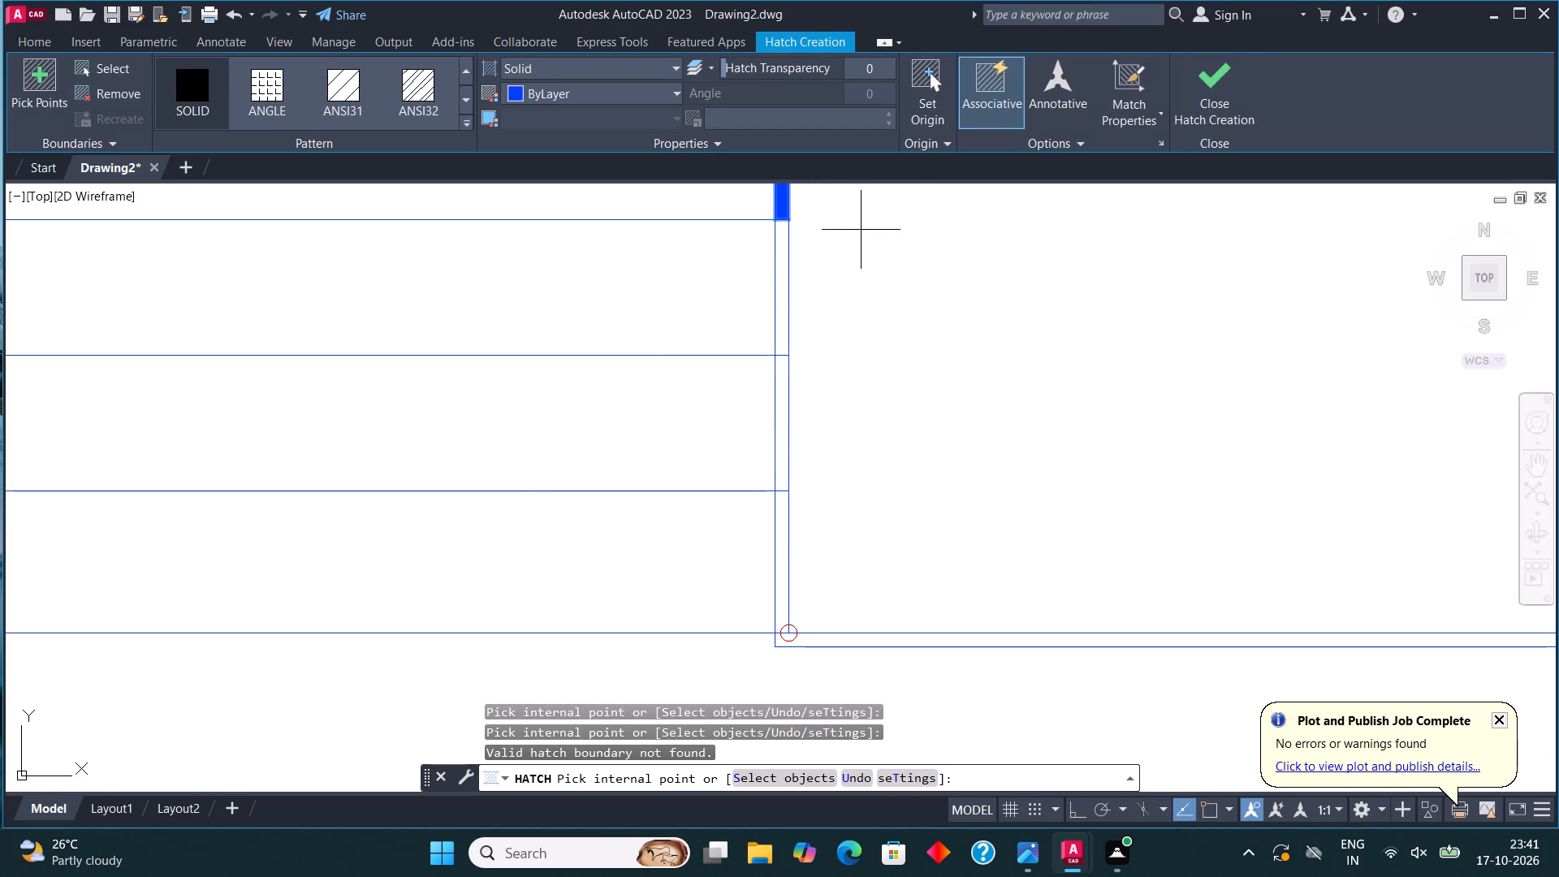
pyautogui.click(783, 266)
pyautogui.click(779, 410)
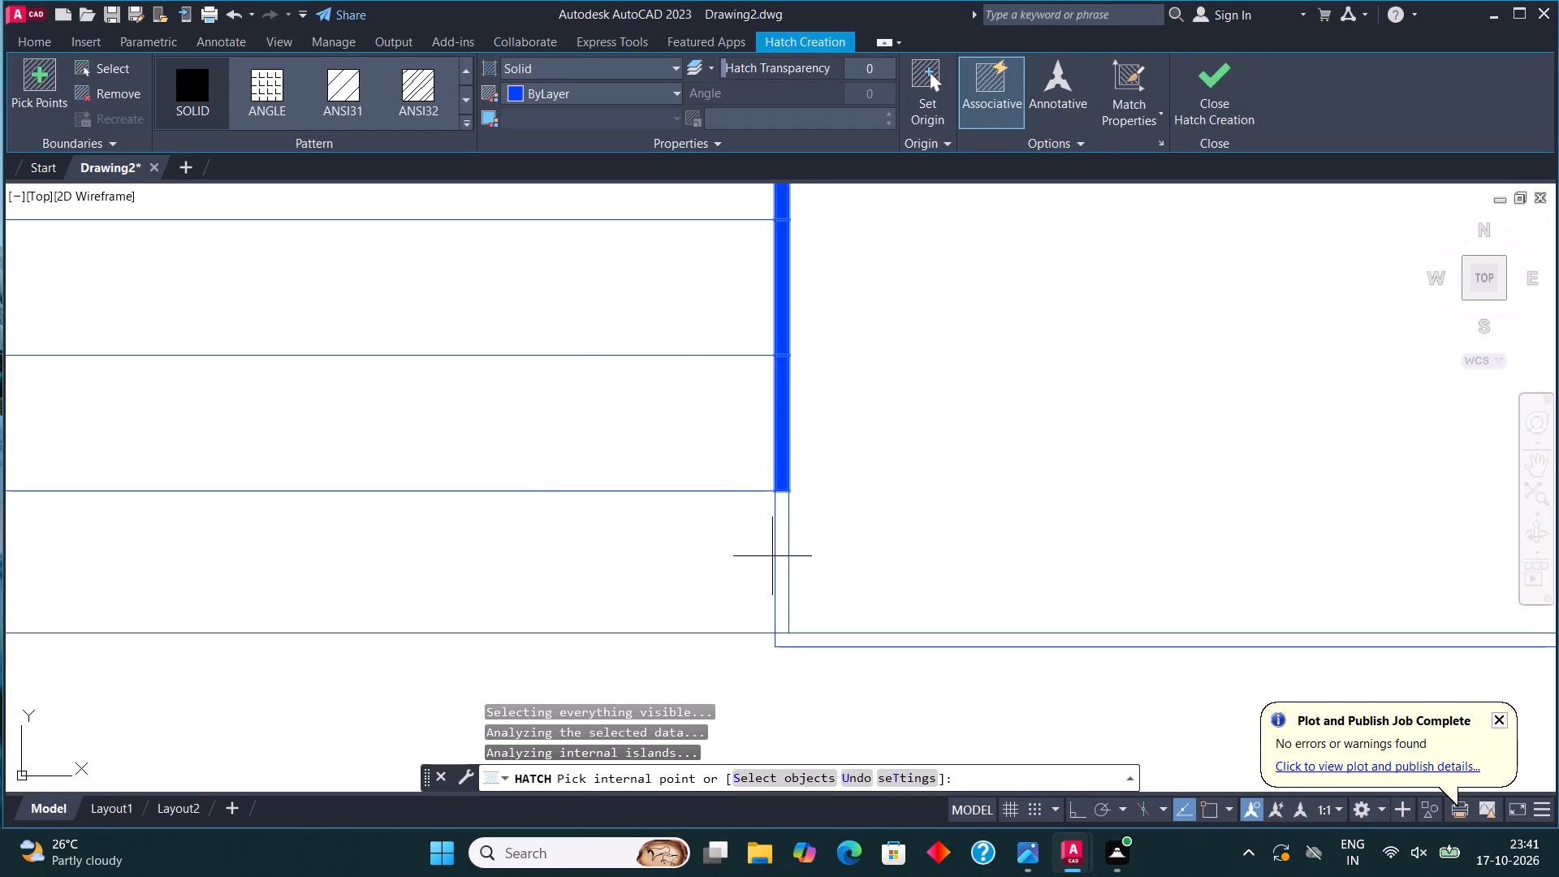
pyautogui.click(779, 577)
pyautogui.click(1196, 80)
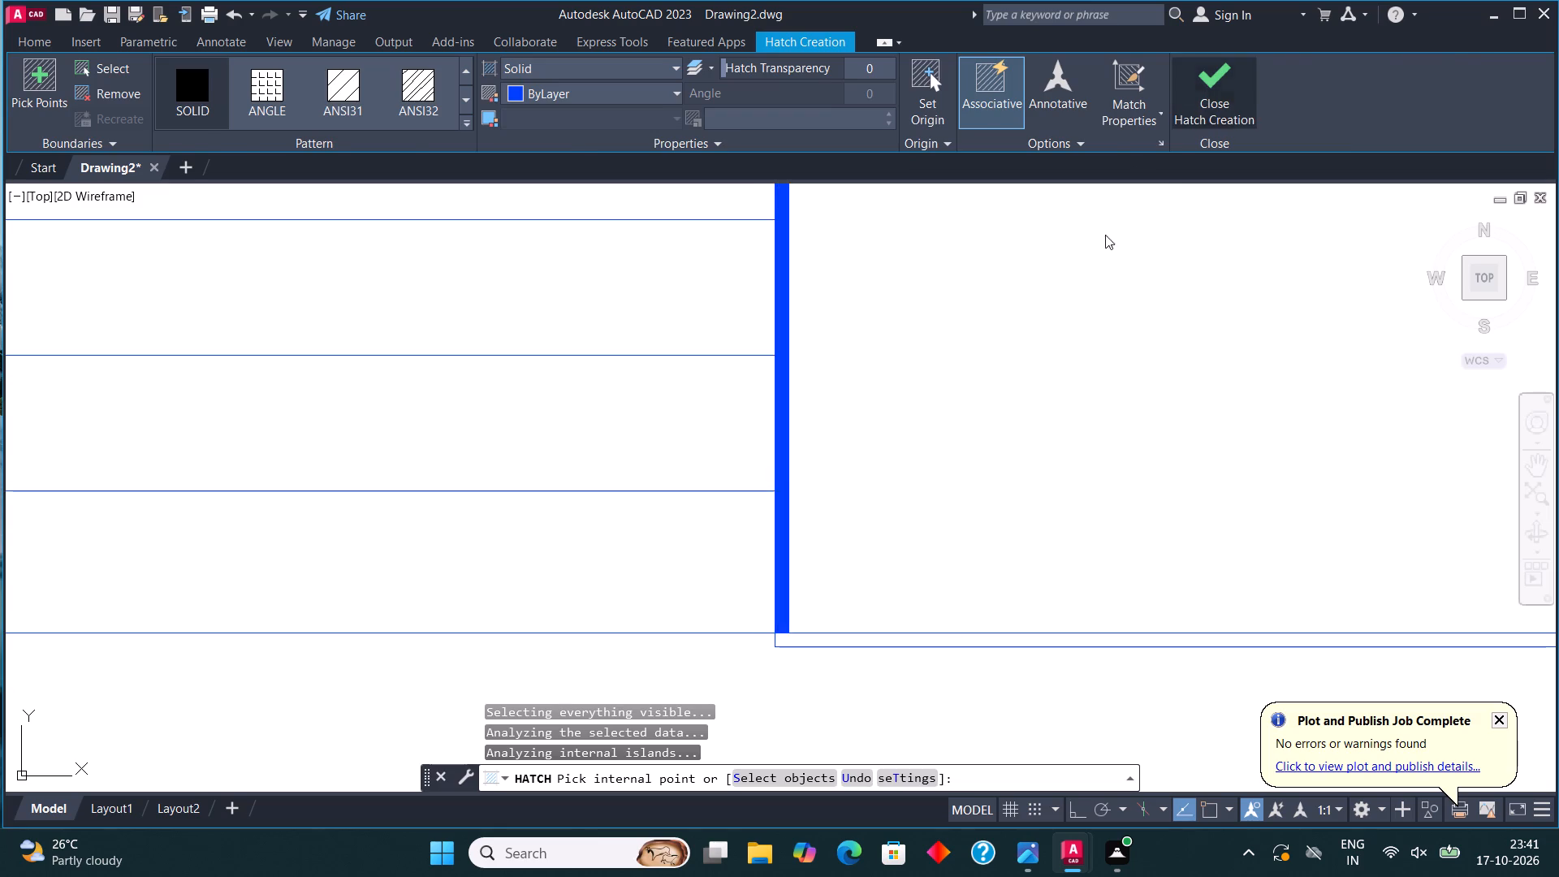
# Draw a rectangle over the double ground line from the base of the stair-side wall to its far end past the GL mark.
pyautogui.scroll(-4, 639, 521)
pyautogui.moveTo(772, 509); pyautogui.dragTo(613, 482, button='middle')
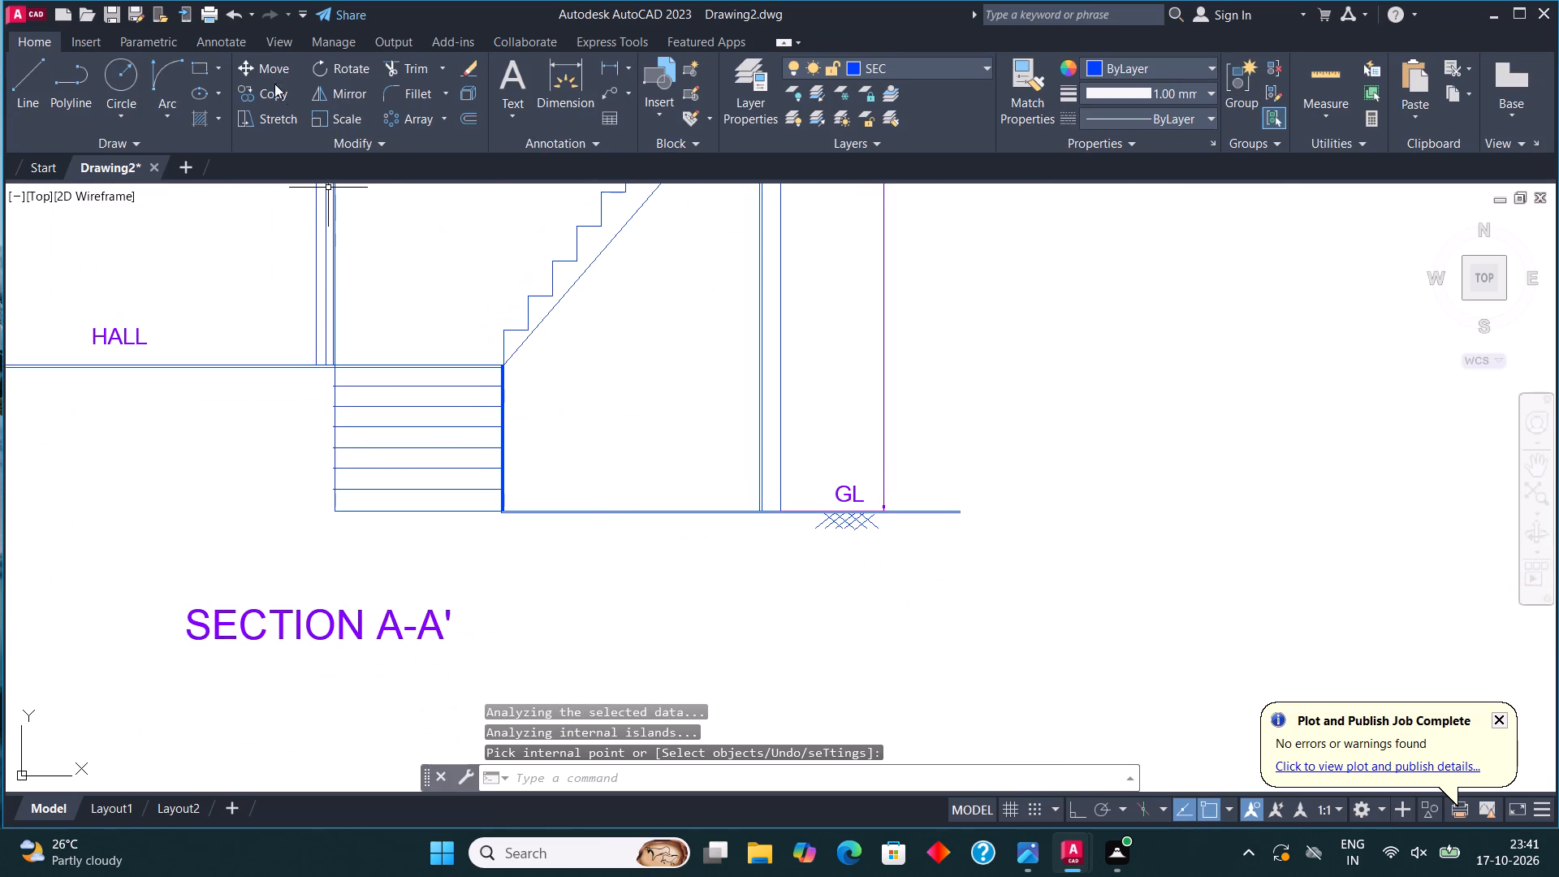
pyautogui.click(200, 70)
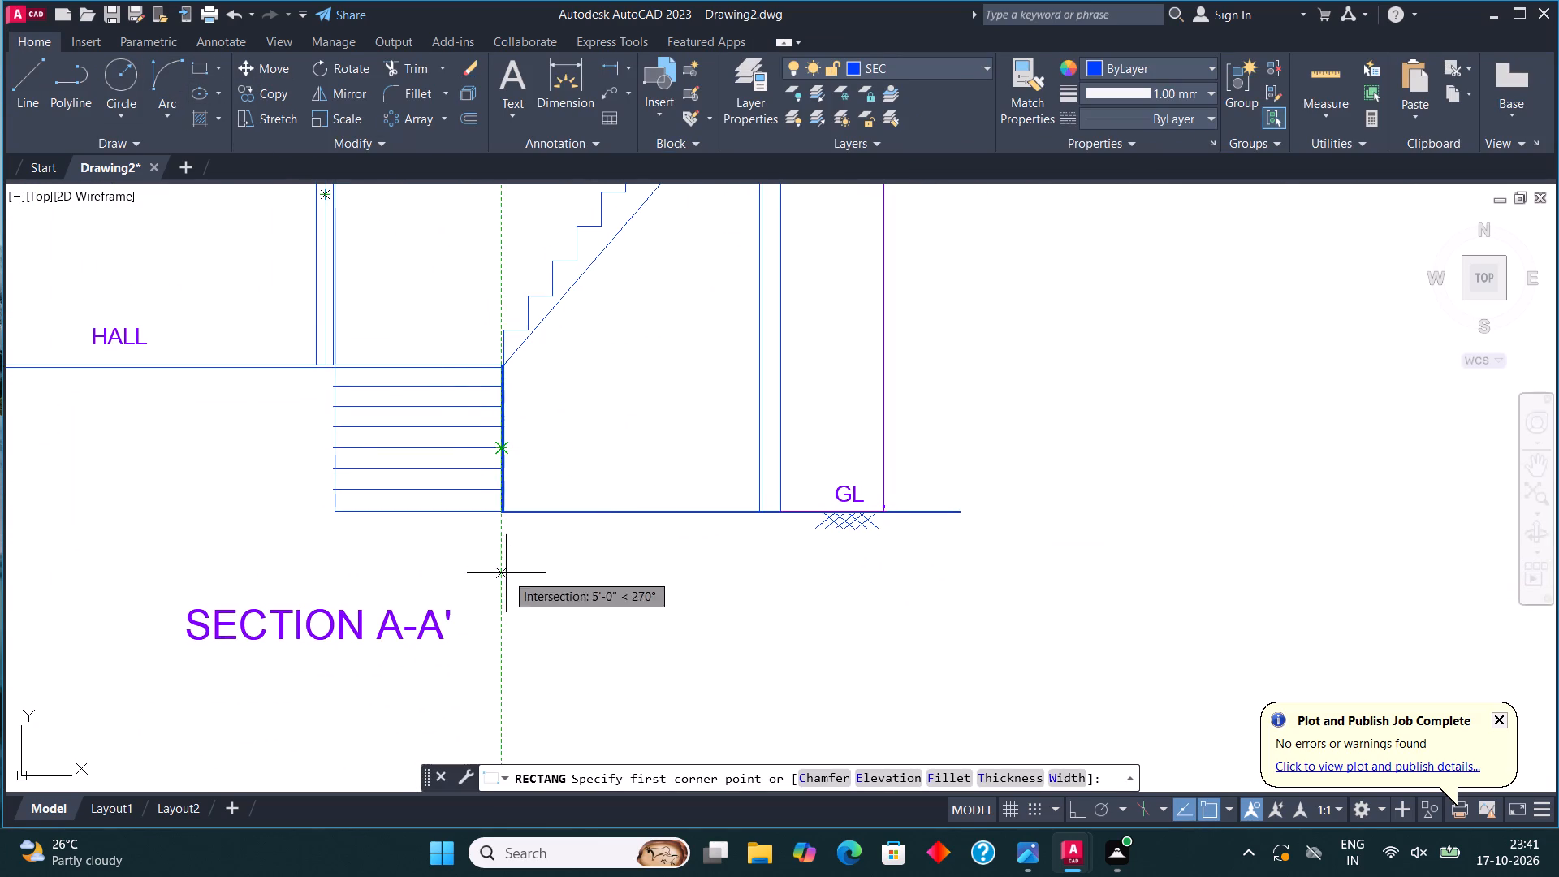
pyautogui.scroll(4, 490, 530)
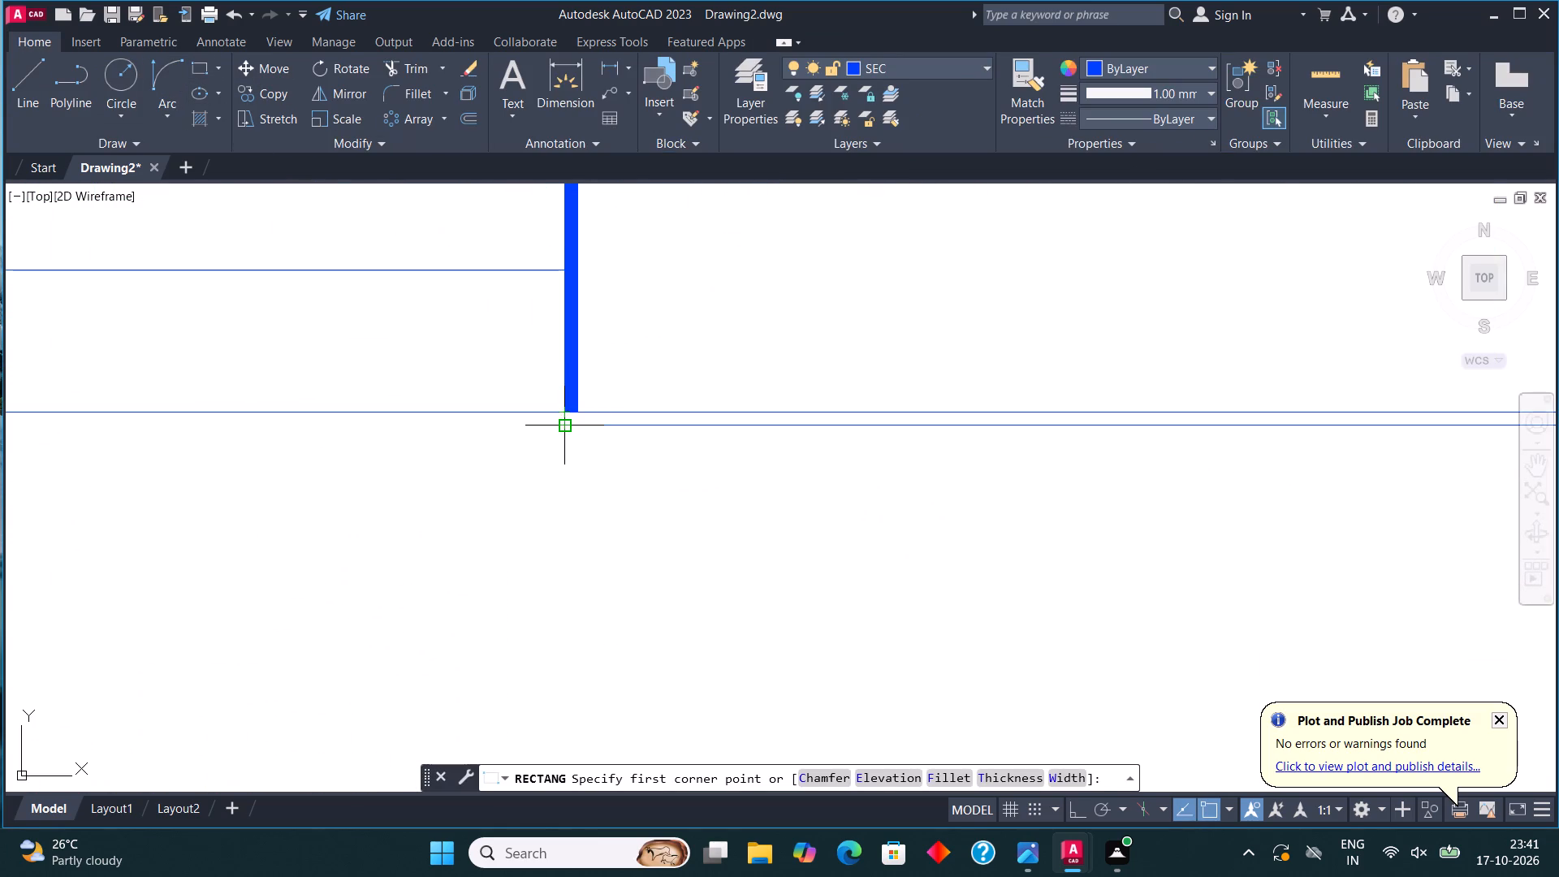
pyautogui.click(567, 424)
pyautogui.scroll(-3, 637, 417)
pyautogui.moveTo(1177, 441); pyautogui.dragTo(615, 498, button='middle')
pyautogui.scroll(5, 692, 495)
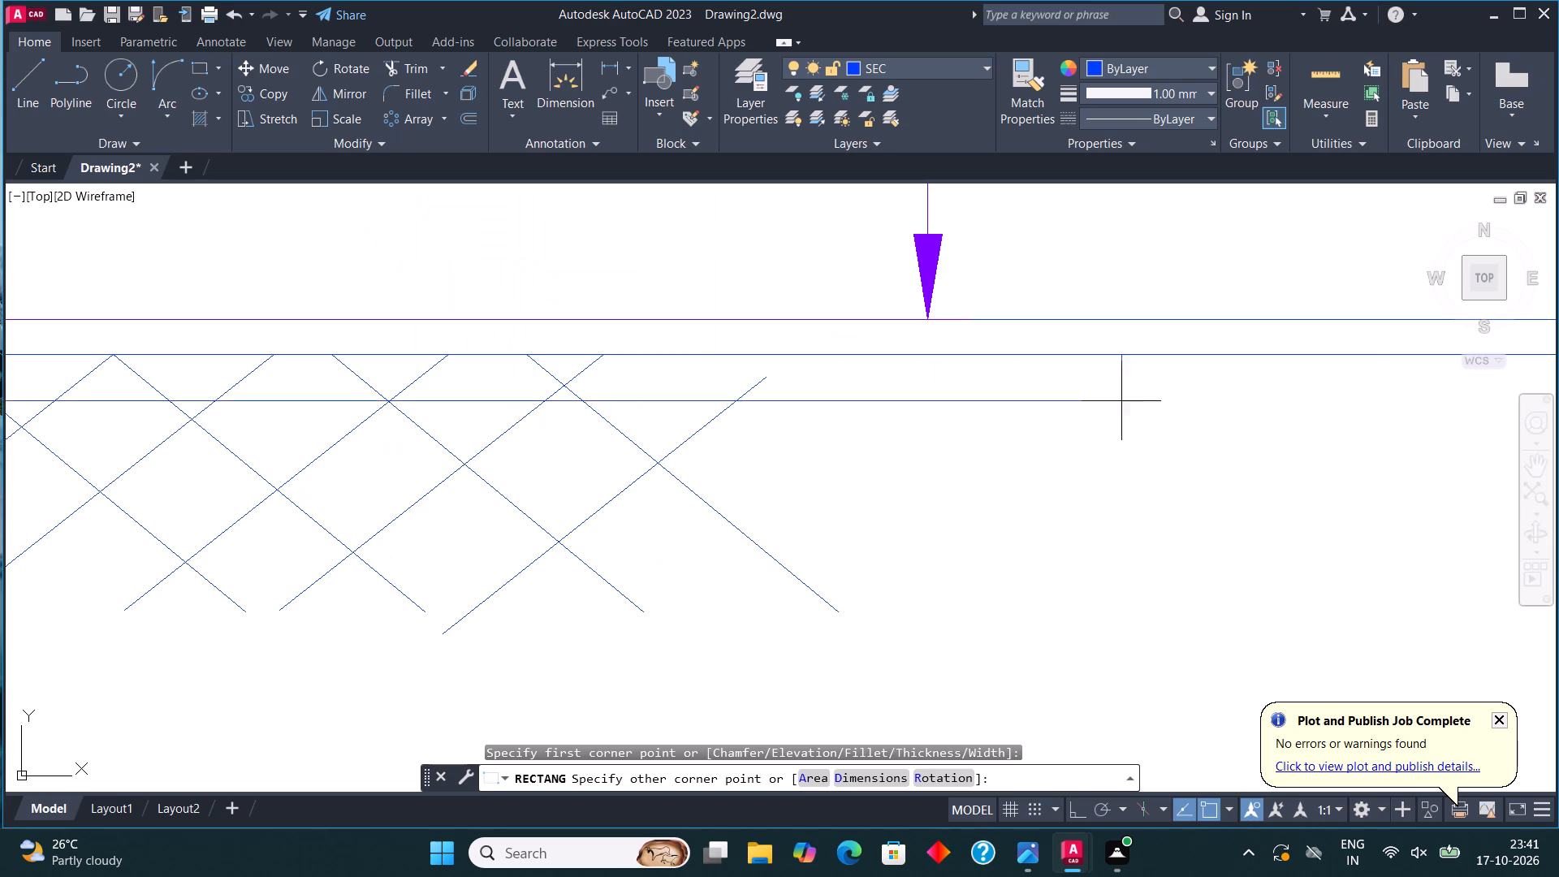
pyautogui.moveTo(1353, 357); pyautogui.dragTo(426, 495, button='middle')
pyautogui.click(1261, 455)
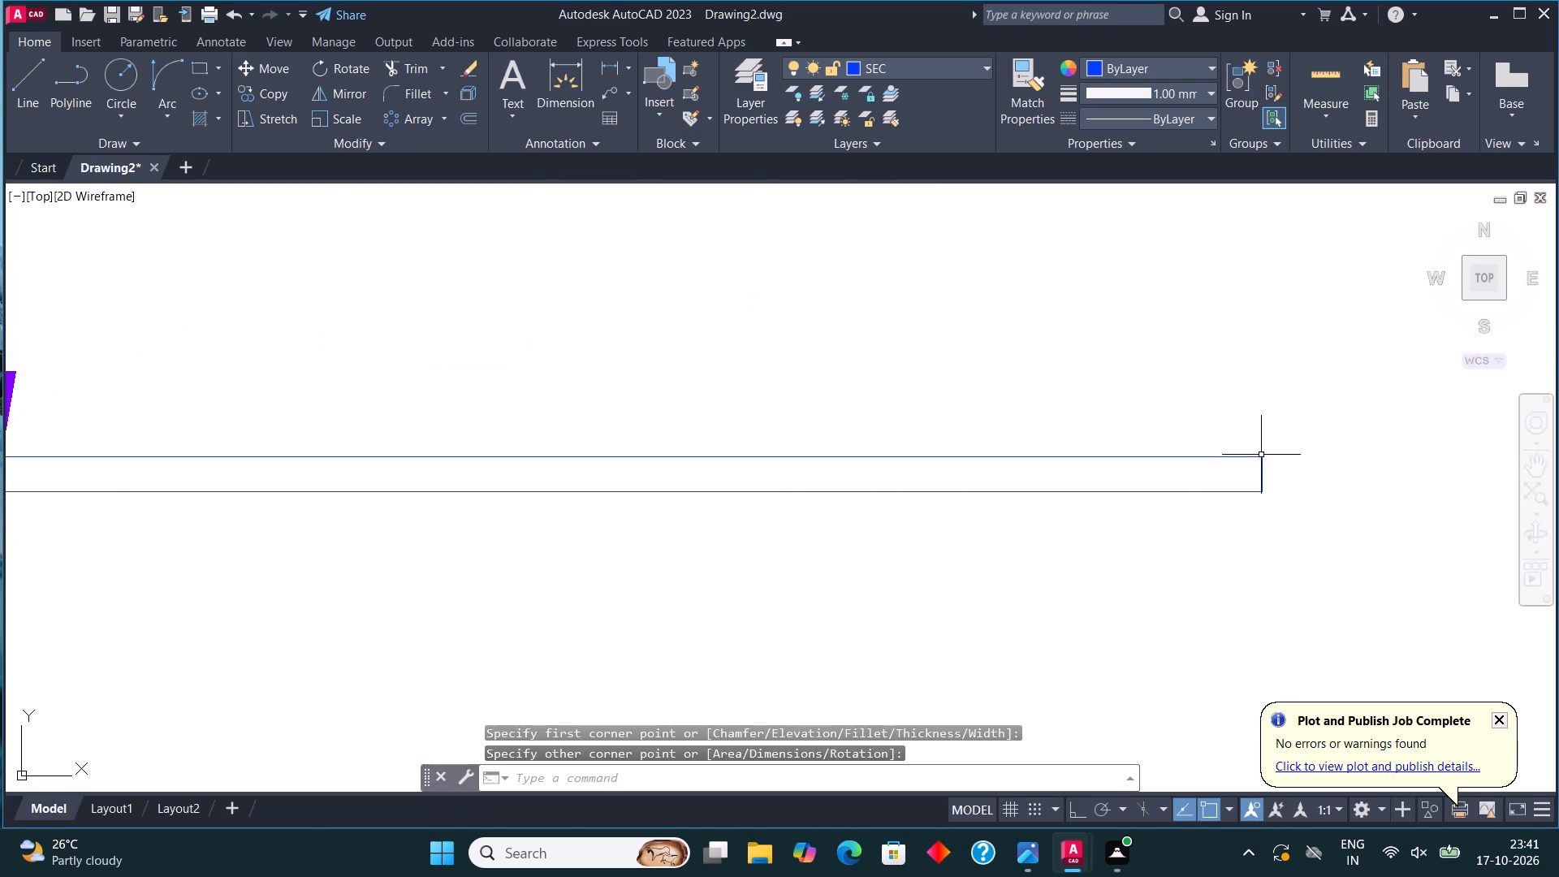
# Fill the outlined stair-side ground-line strip with a SOLID hatch in the ByLayer blue.
pyautogui.scroll(-6, 1260, 460)
pyautogui.press('h')
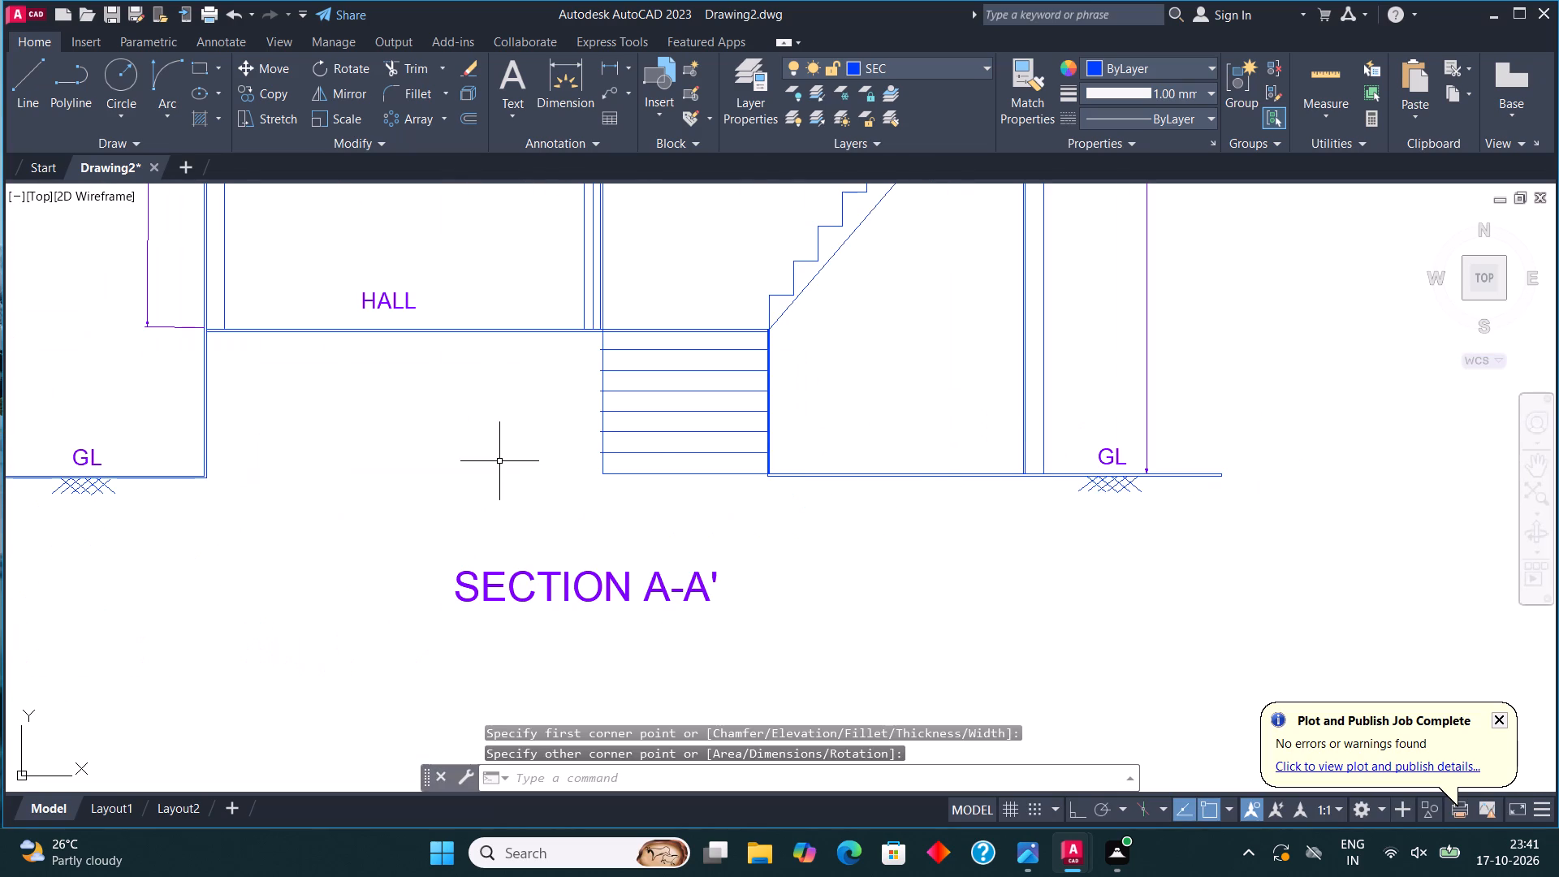
pyautogui.press('Return')
pyautogui.scroll(2, 813, 473)
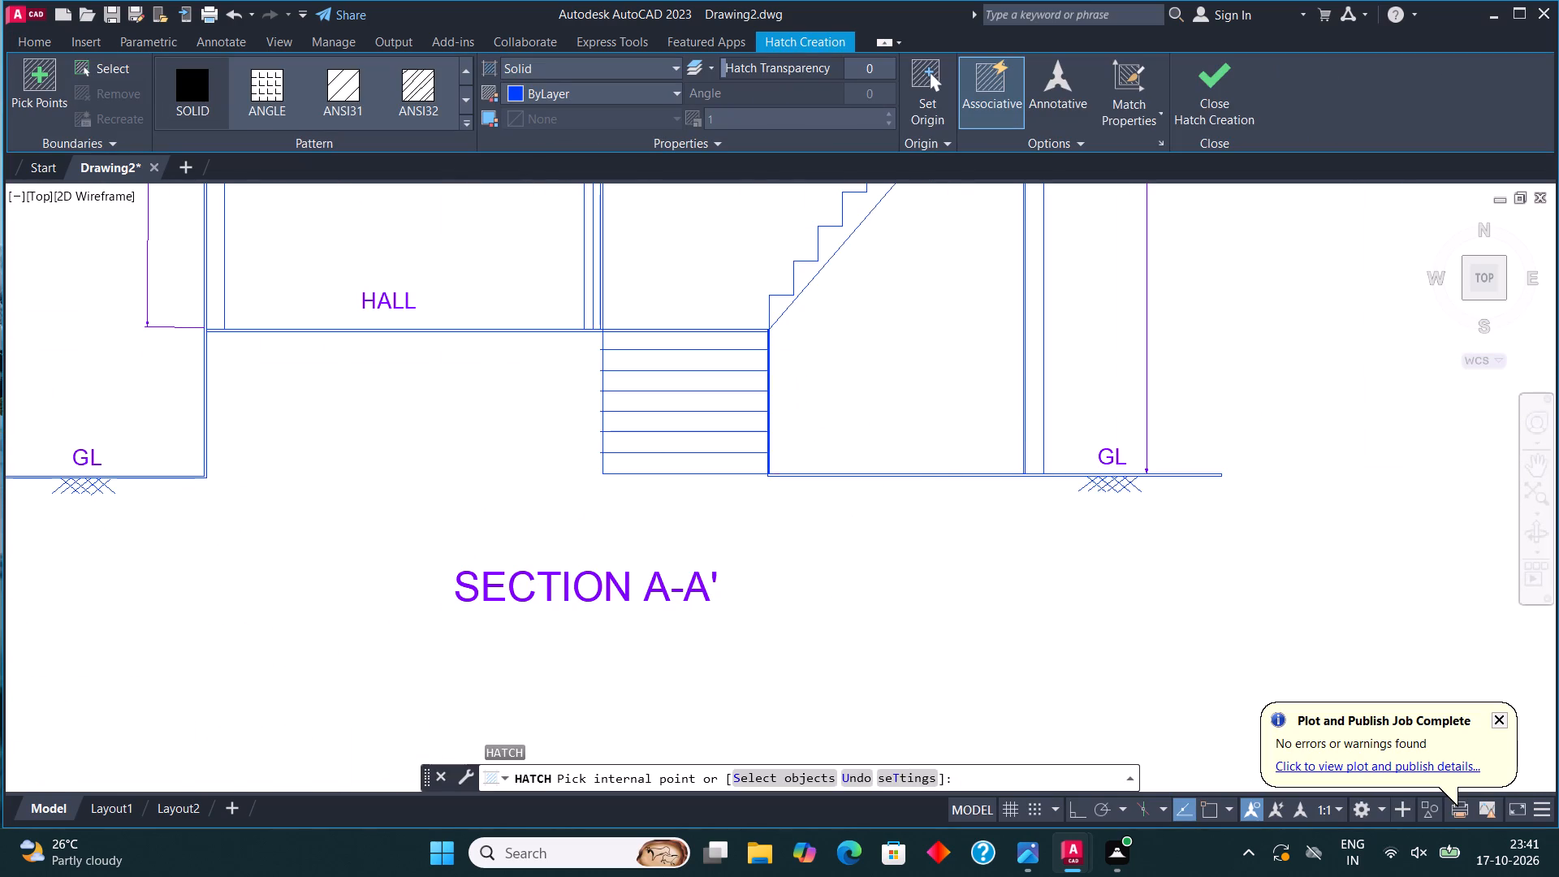
pyautogui.scroll(3, 813, 473)
pyautogui.click(798, 491)
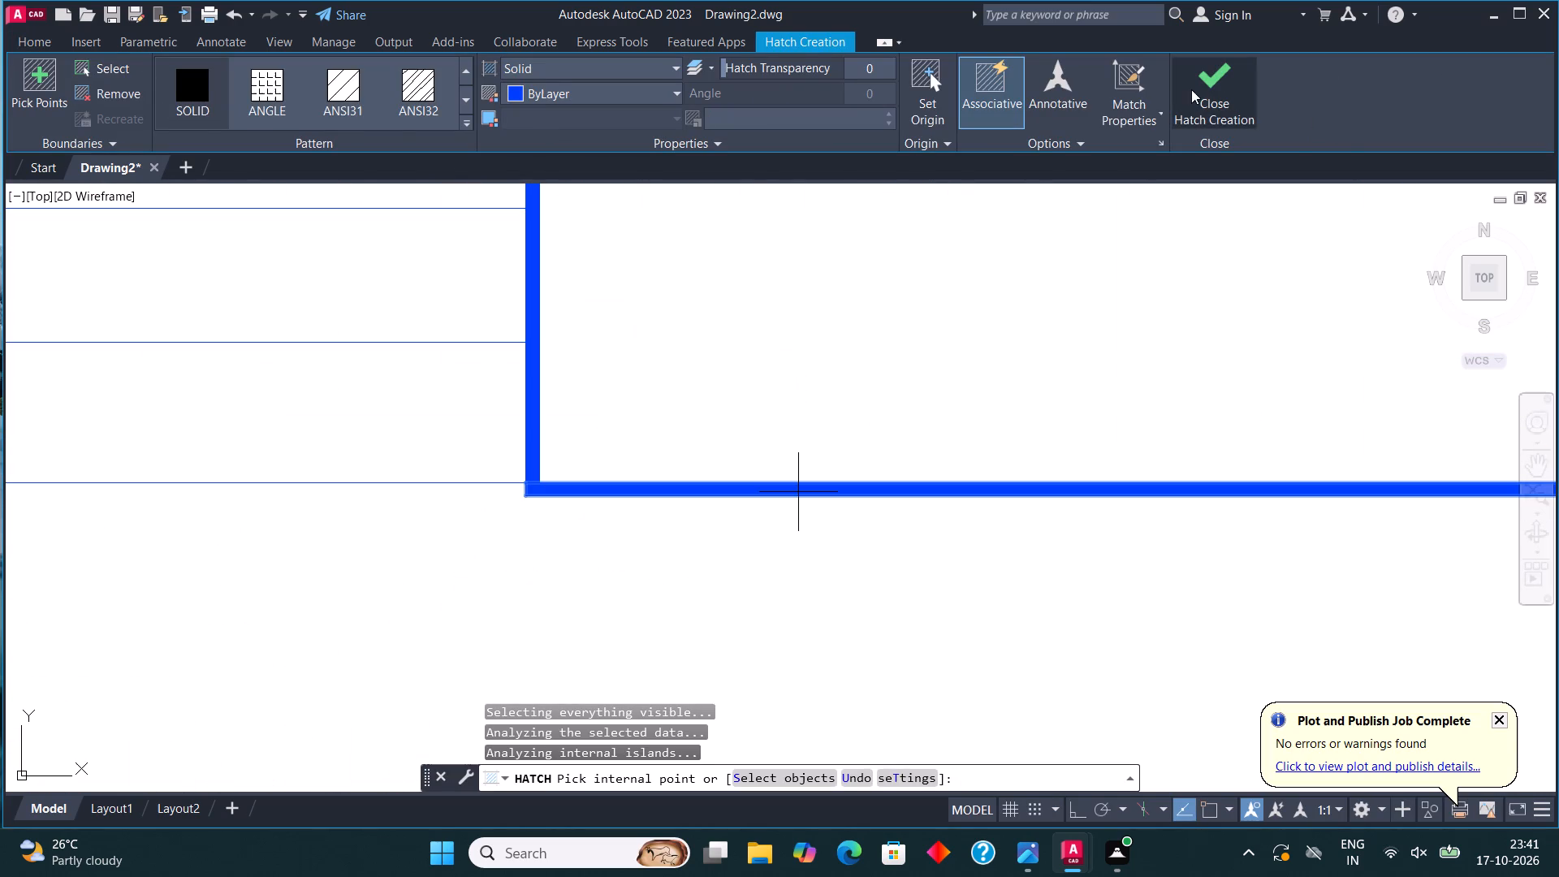
pyautogui.click(1200, 84)
# Draw a rectangle over the double floor line below HALL, from the stair-side wall to the hall's outer wall.
pyautogui.scroll(-3, 1007, 560)
pyautogui.moveTo(820, 440); pyautogui.dragTo(866, 562, button='middle')
pyautogui.moveTo(866, 463); pyautogui.dragTo(944, 512, button='middle')
pyautogui.click(202, 70)
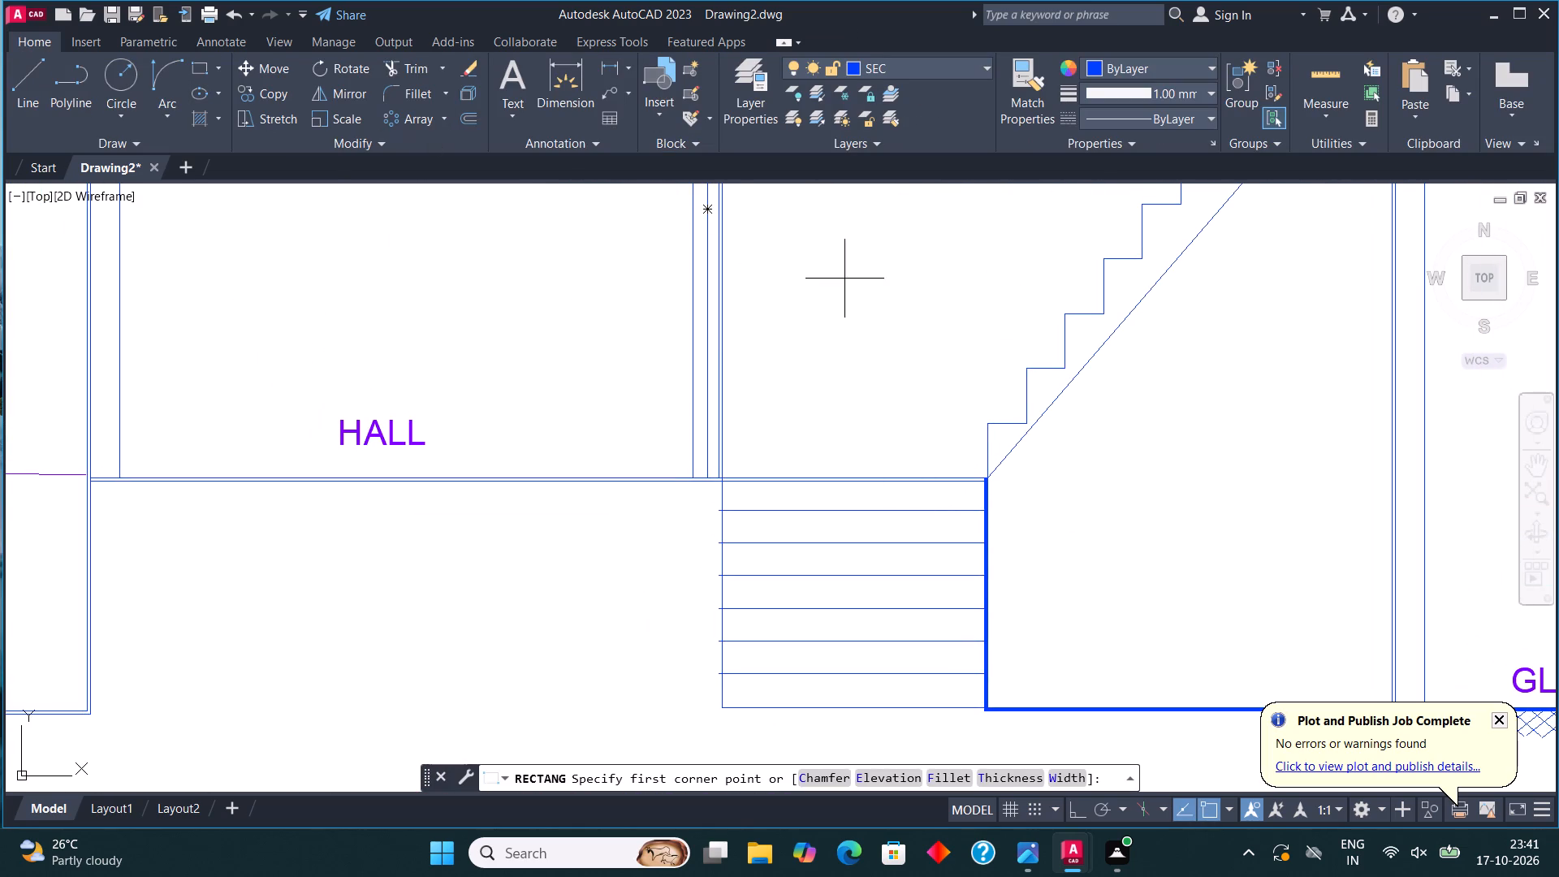
pyautogui.scroll(3, 964, 455)
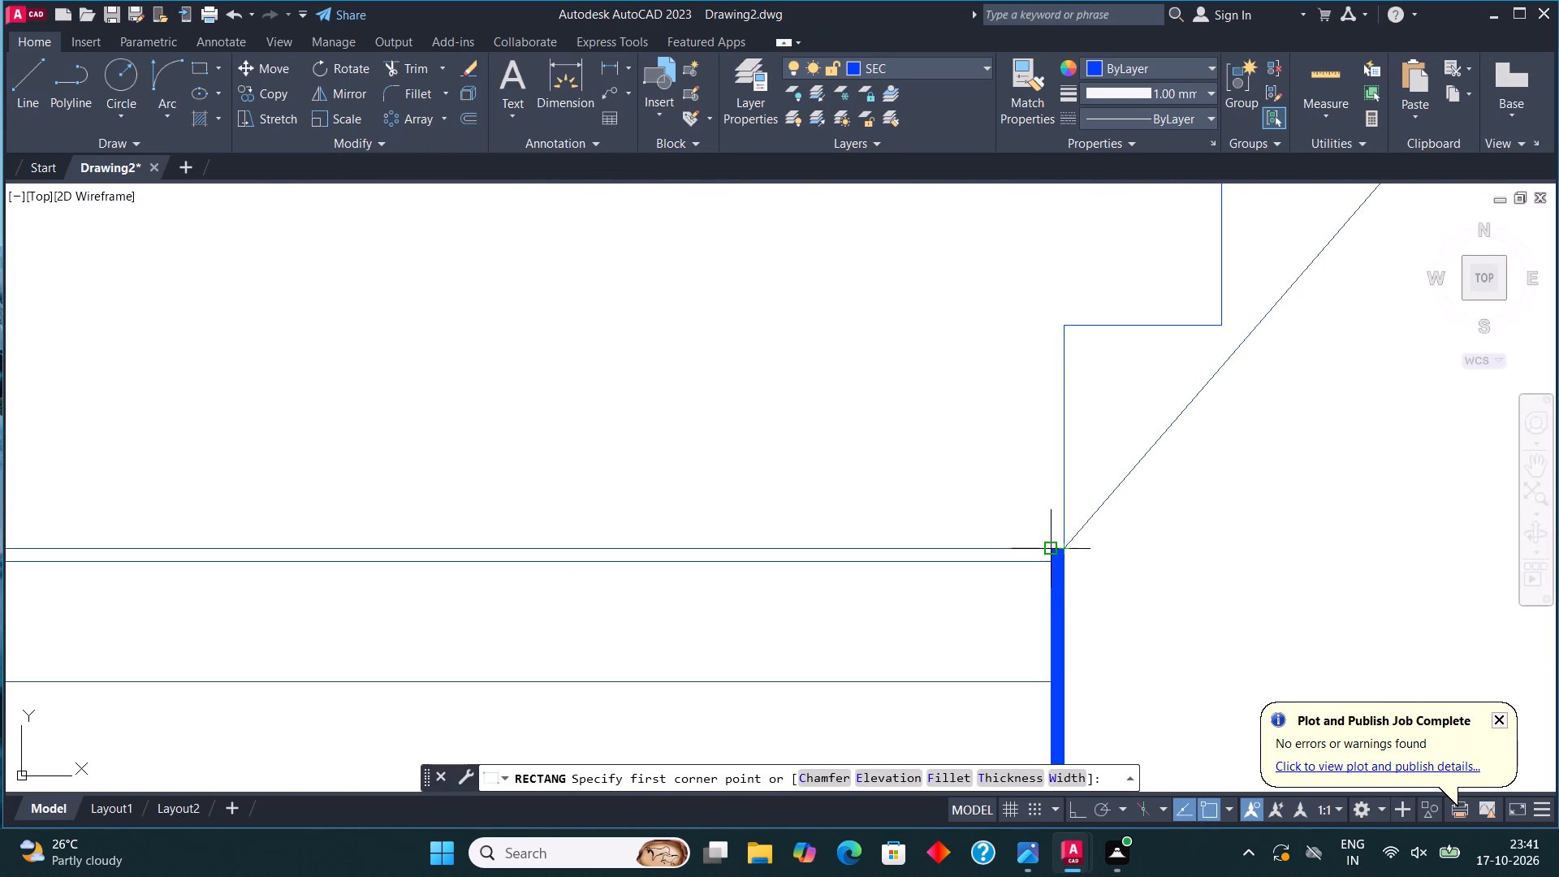
pyautogui.scroll(3, 1051, 547)
pyautogui.click(1062, 564)
pyautogui.scroll(-7, 1060, 564)
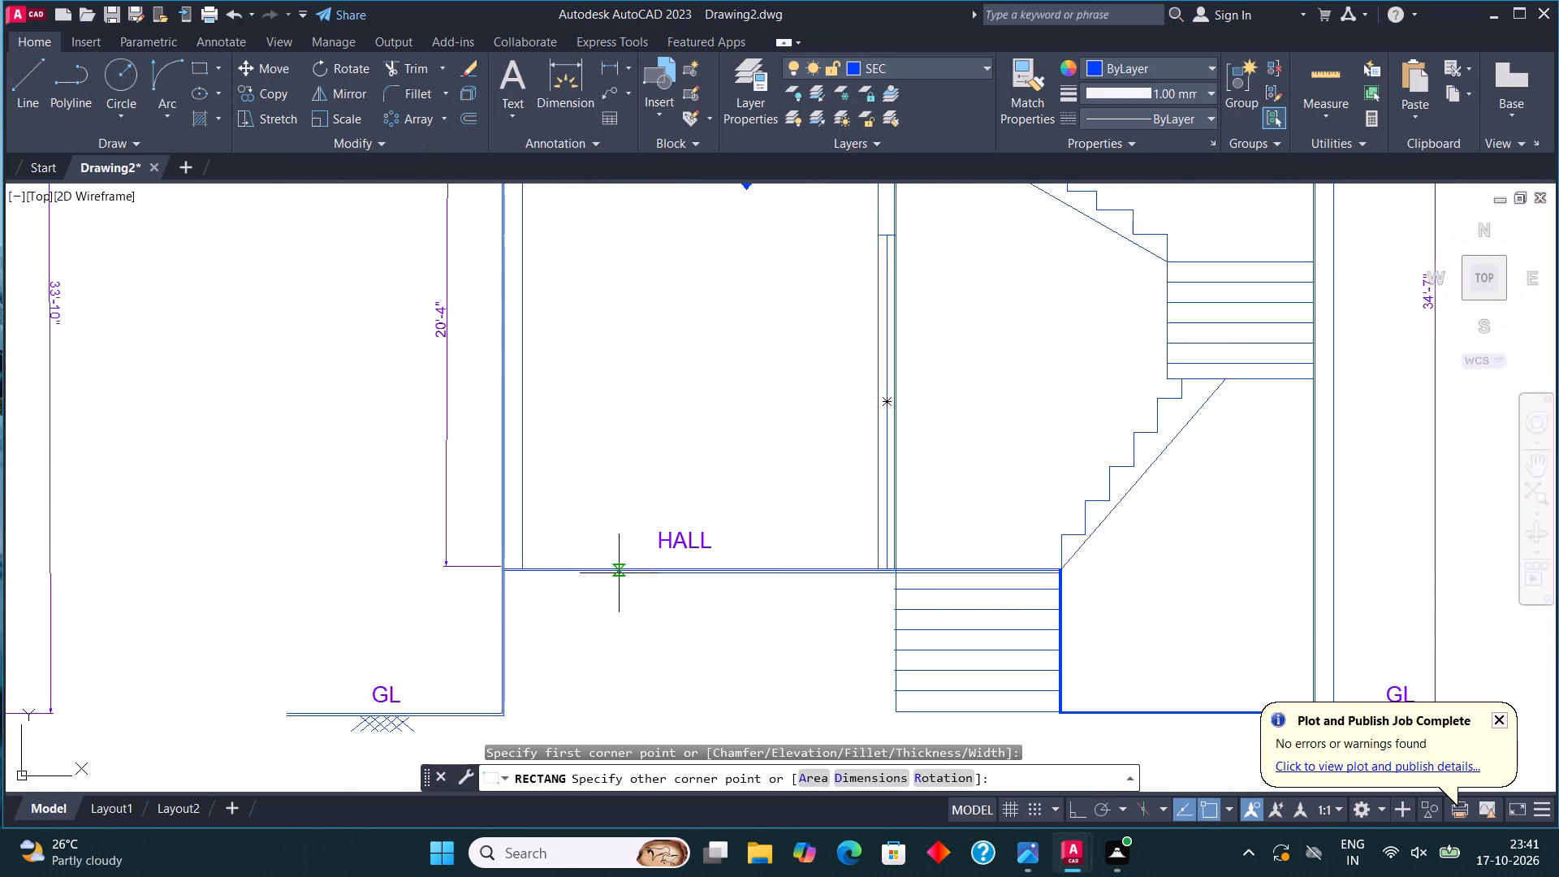
pyautogui.scroll(5, 487, 580)
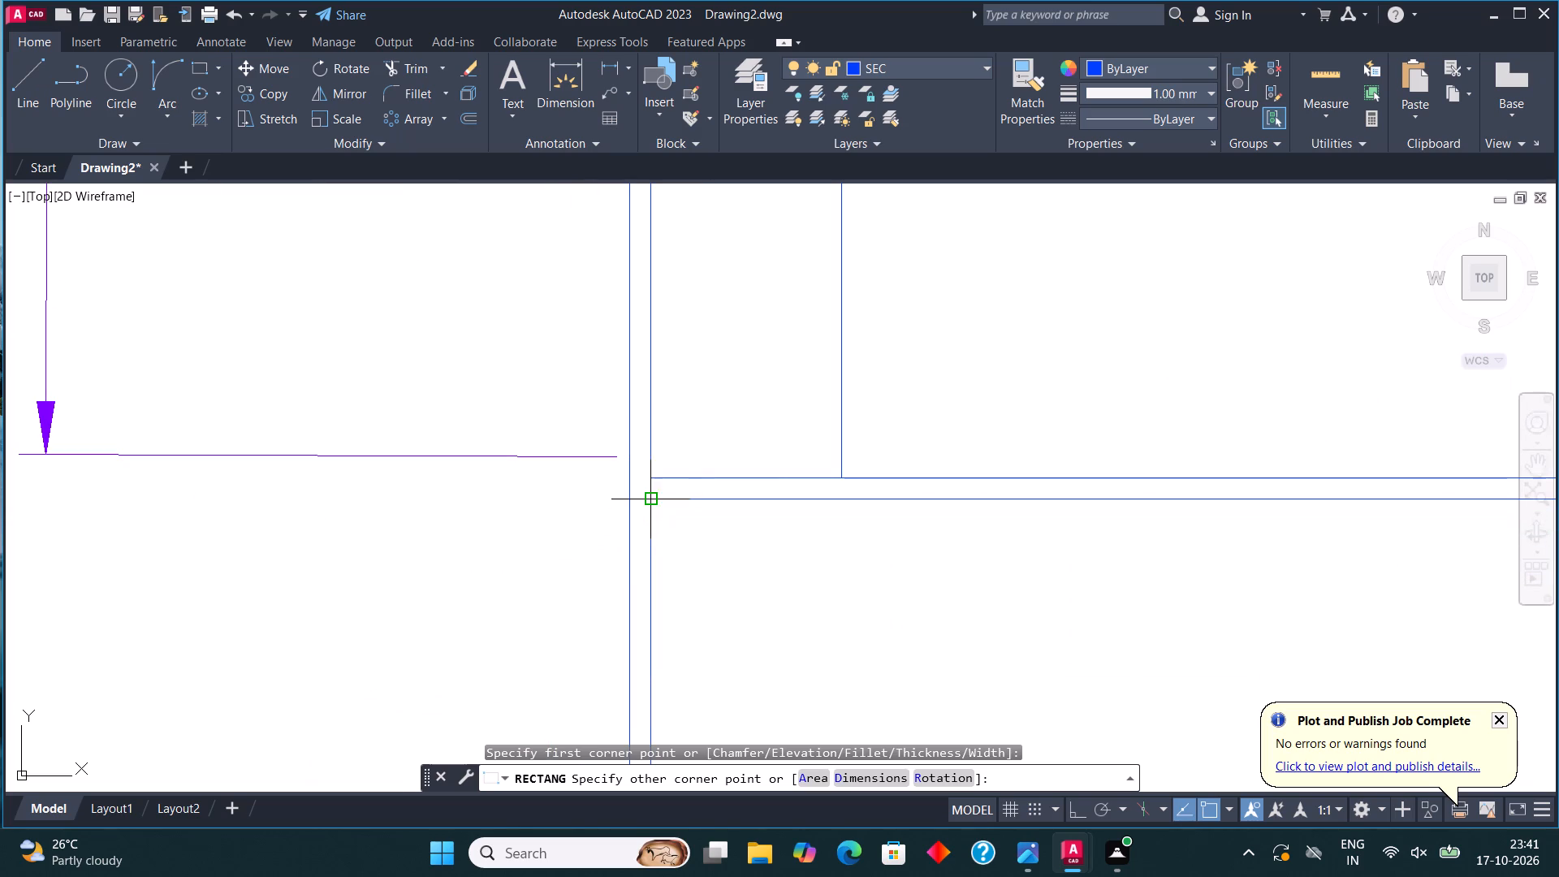
pyautogui.click(654, 504)
# Fill the outlined floor strip below HALL with a SOLID hatch in the ByLayer blue.
pyautogui.press('h')
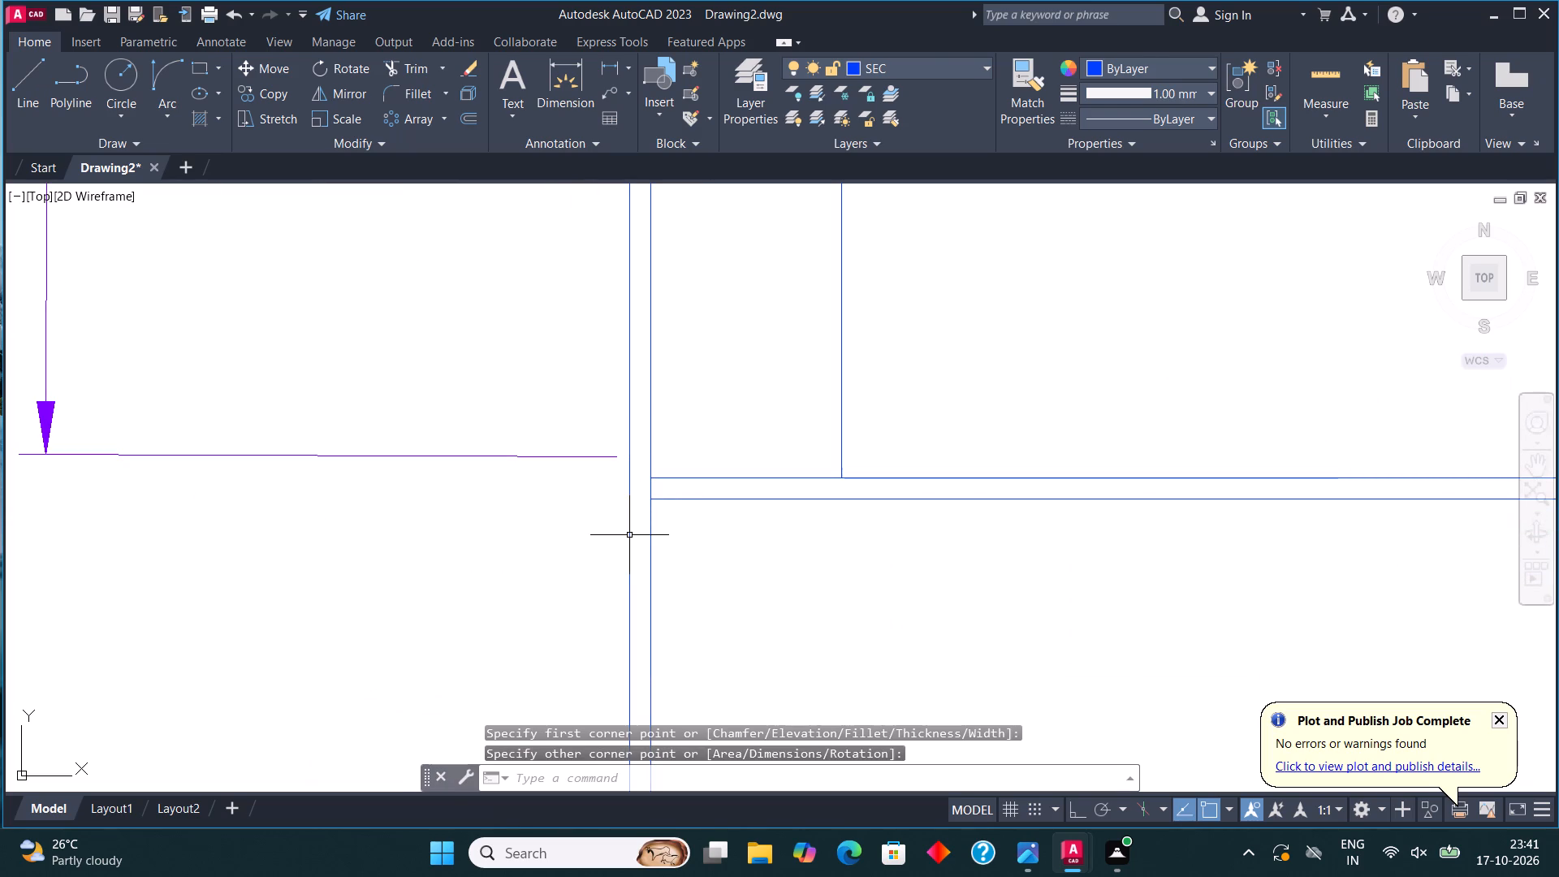
pyautogui.press('Return')
pyautogui.click(790, 485)
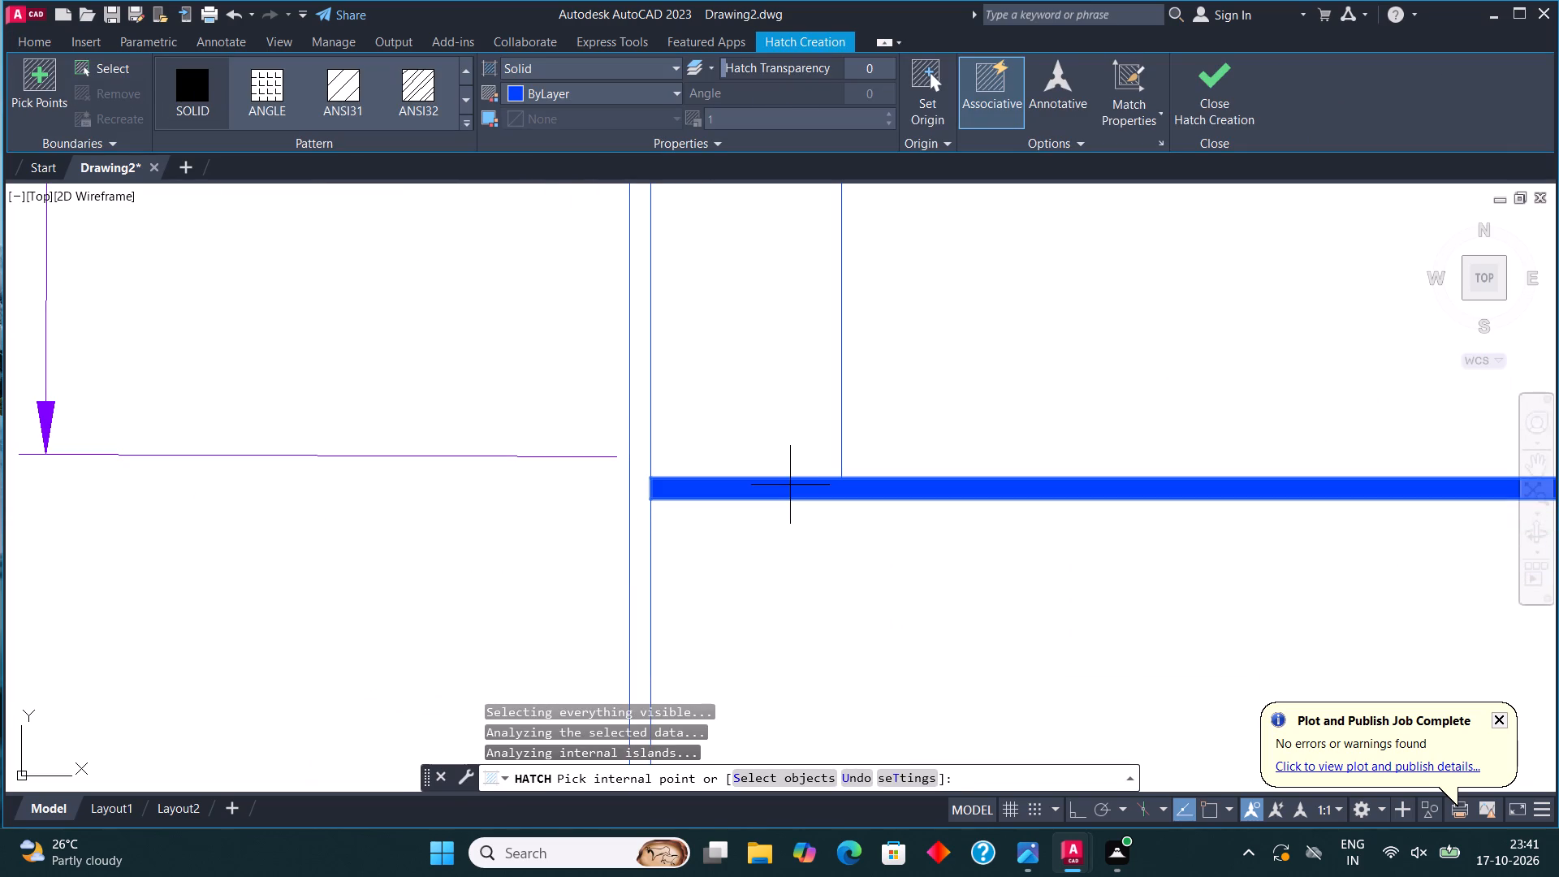
pyautogui.click(1203, 109)
# Draw a rectangle over the hall's double-line outer wall, from the hall floor level down to the ground line.
pyautogui.scroll(-3, 758, 524)
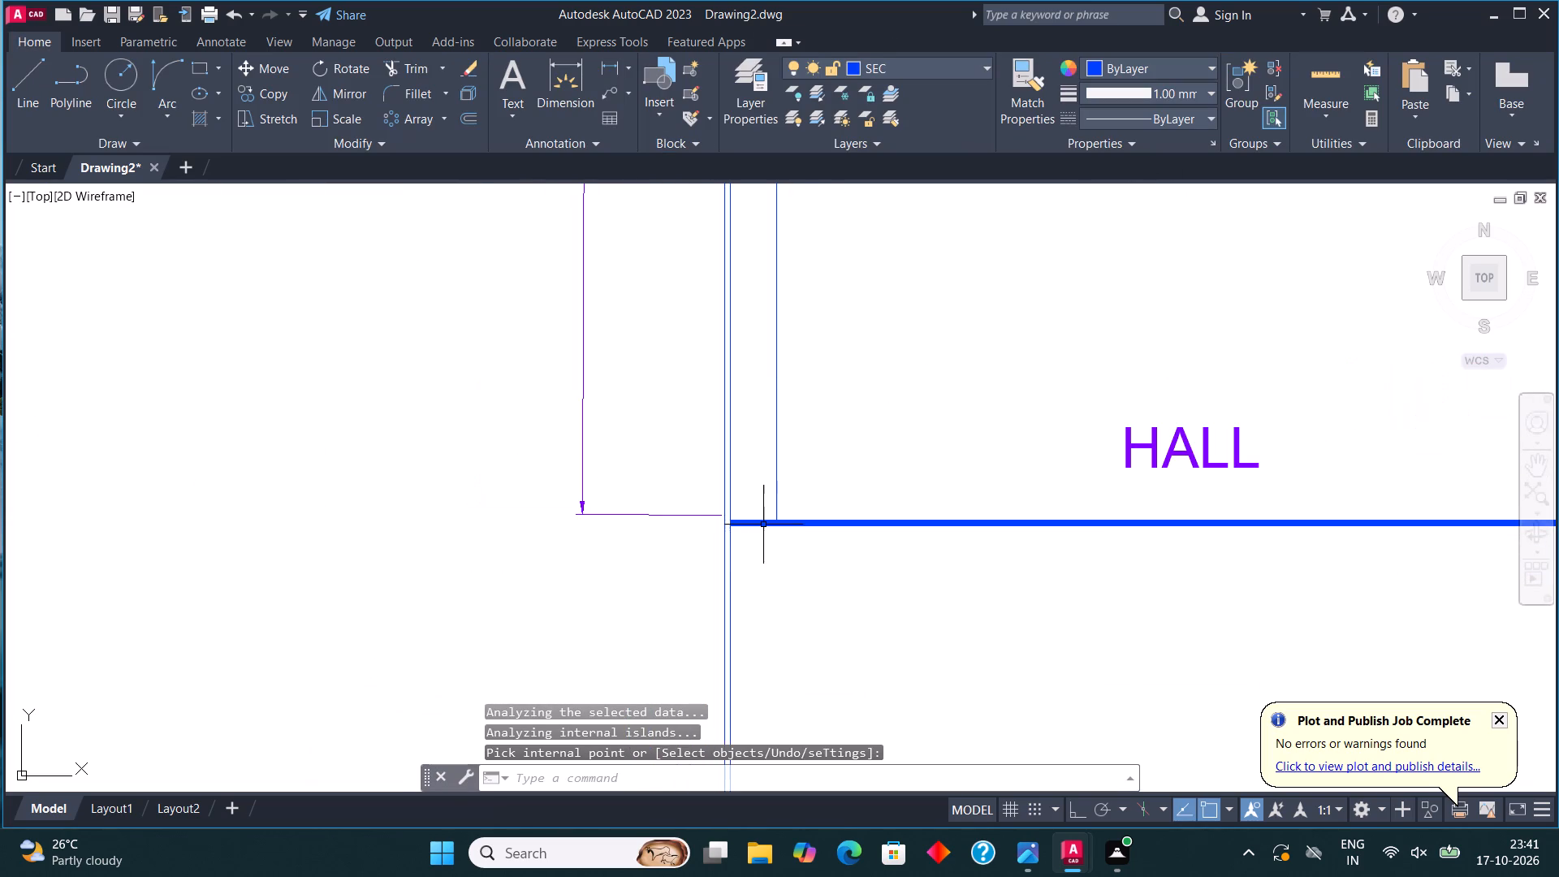
pyautogui.scroll(-2, 745, 504)
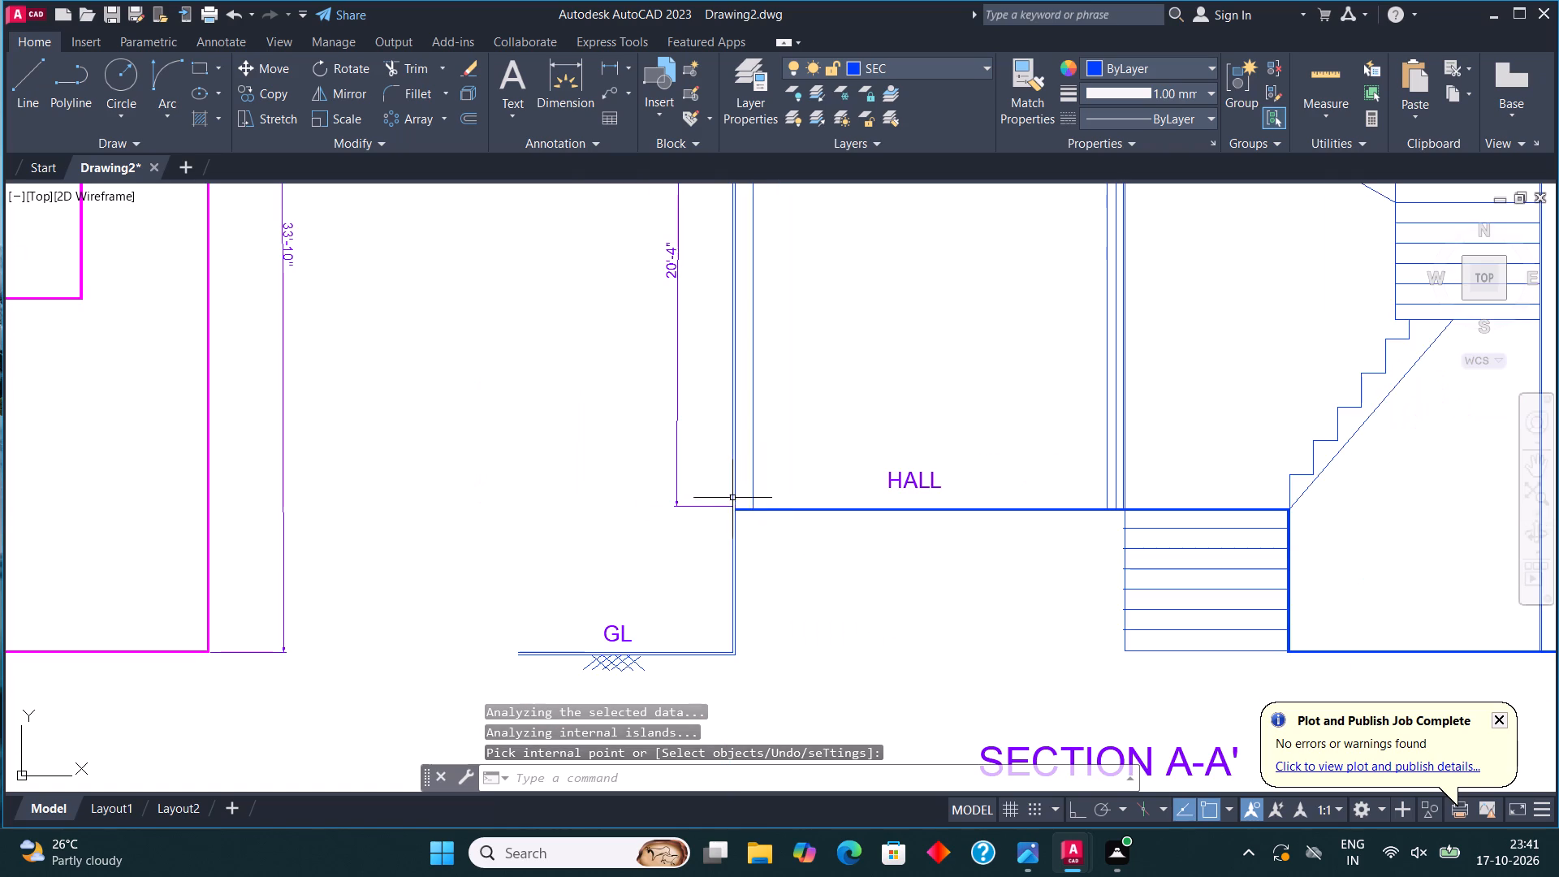
pyautogui.moveTo(755, 576); pyautogui.dragTo(741, 538, button='middle')
pyautogui.scroll(4, 741, 474)
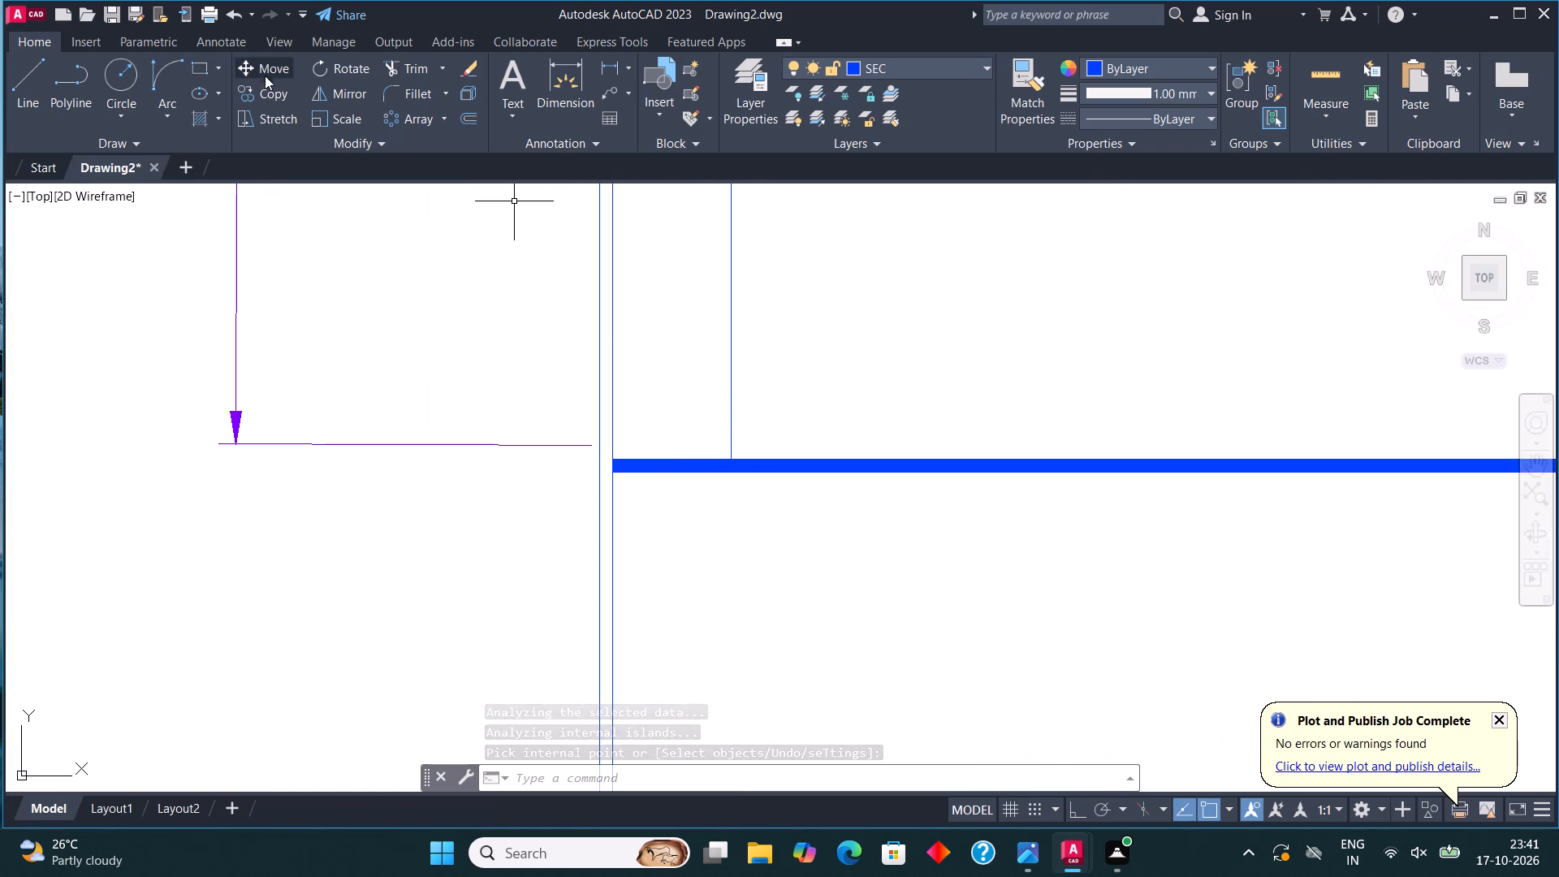
pyautogui.click(208, 64)
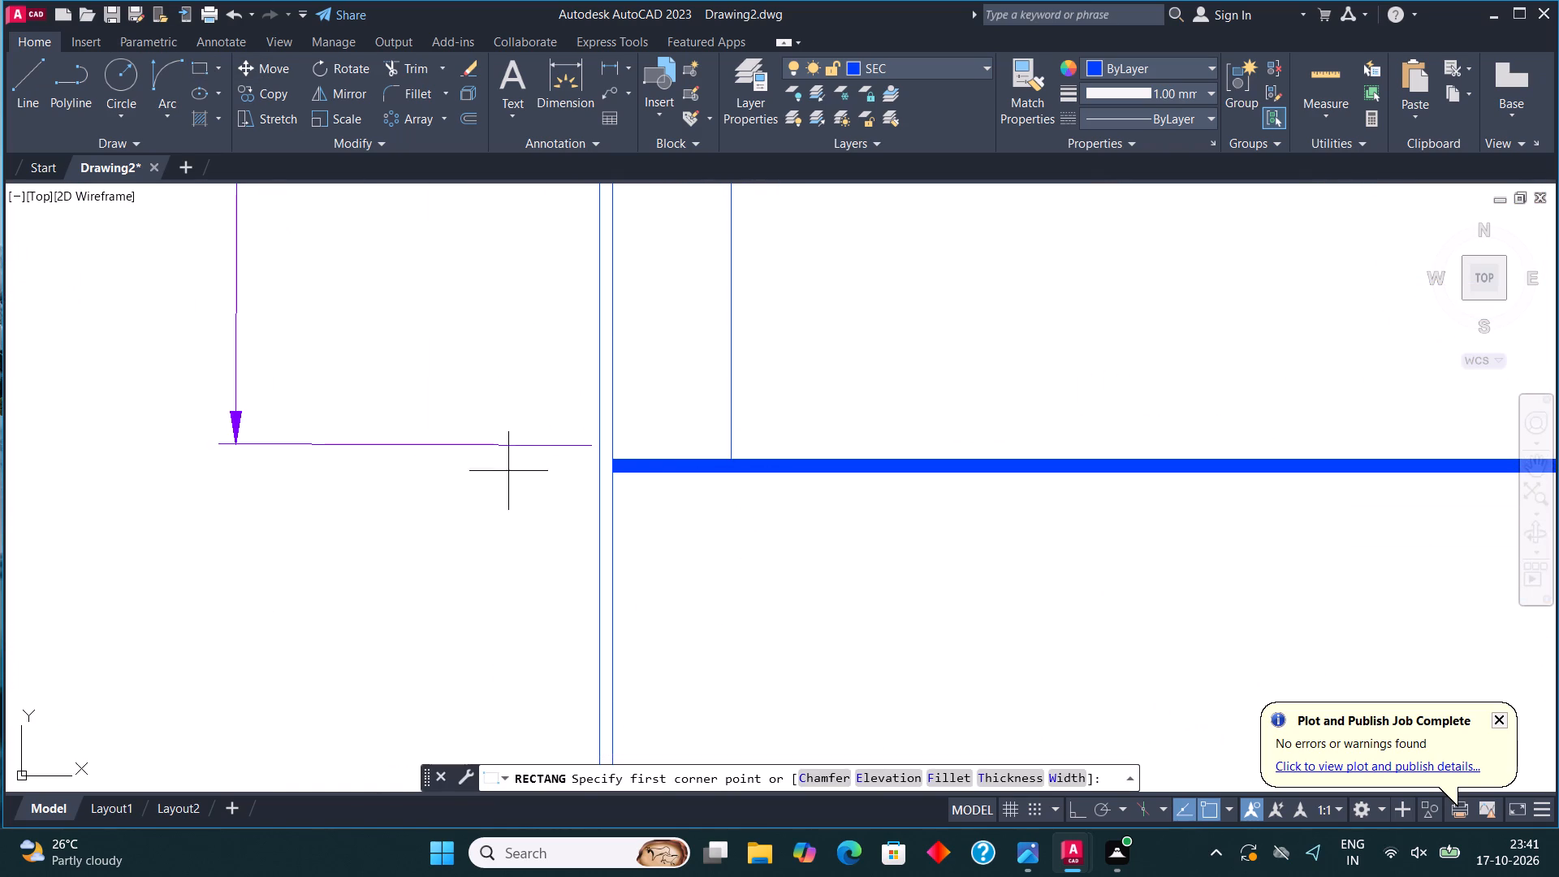
pyautogui.scroll(3, 613, 456)
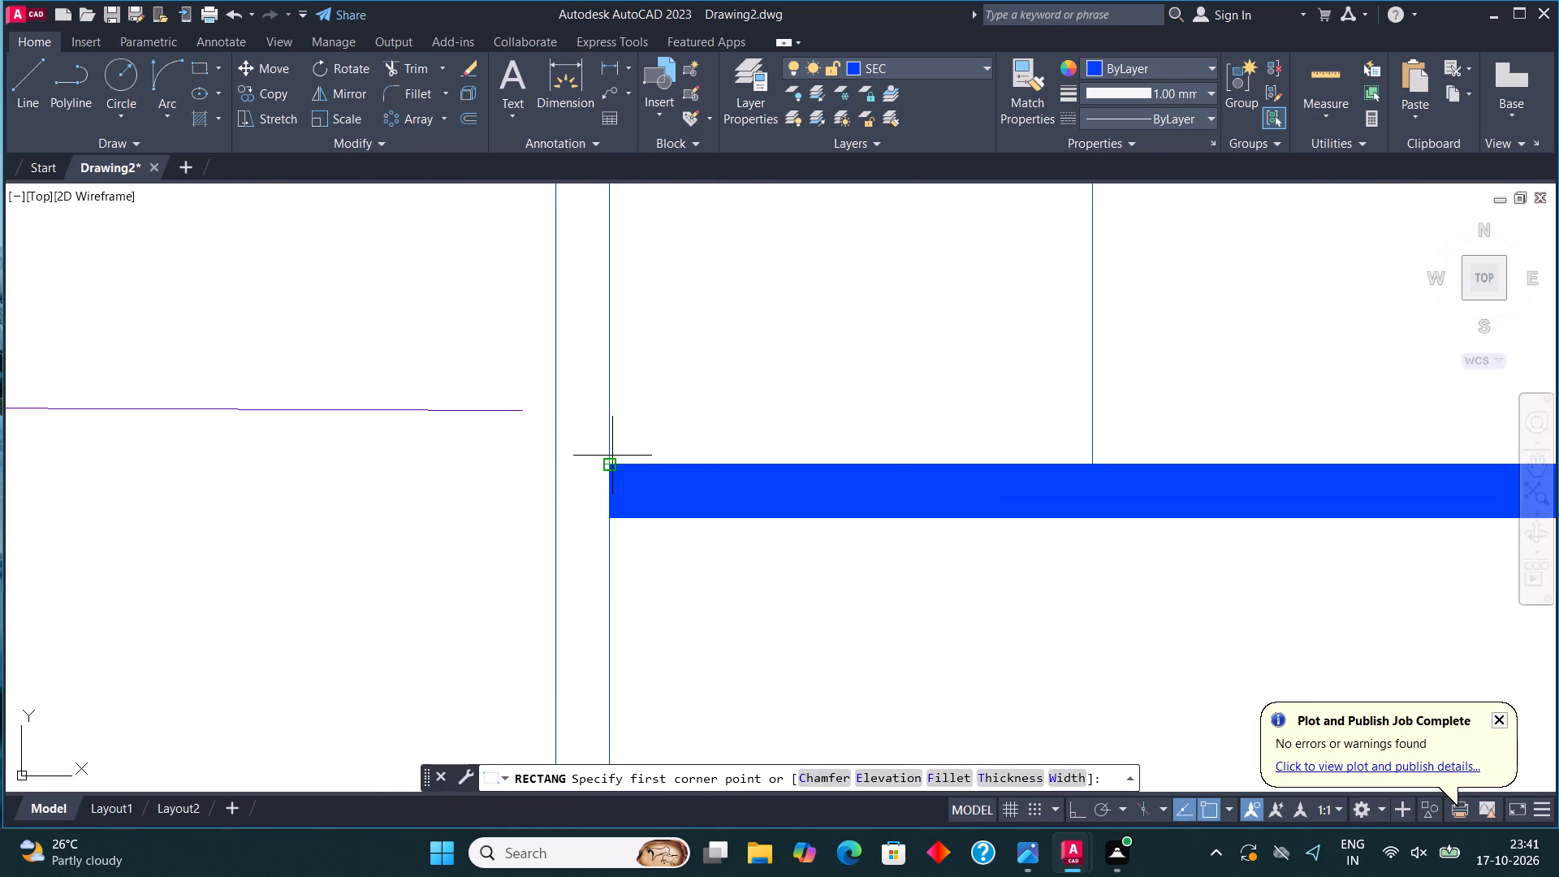
pyautogui.click(606, 463)
pyautogui.scroll(-7, 609, 479)
pyautogui.moveTo(600, 607); pyautogui.dragTo(589, 516, button='middle')
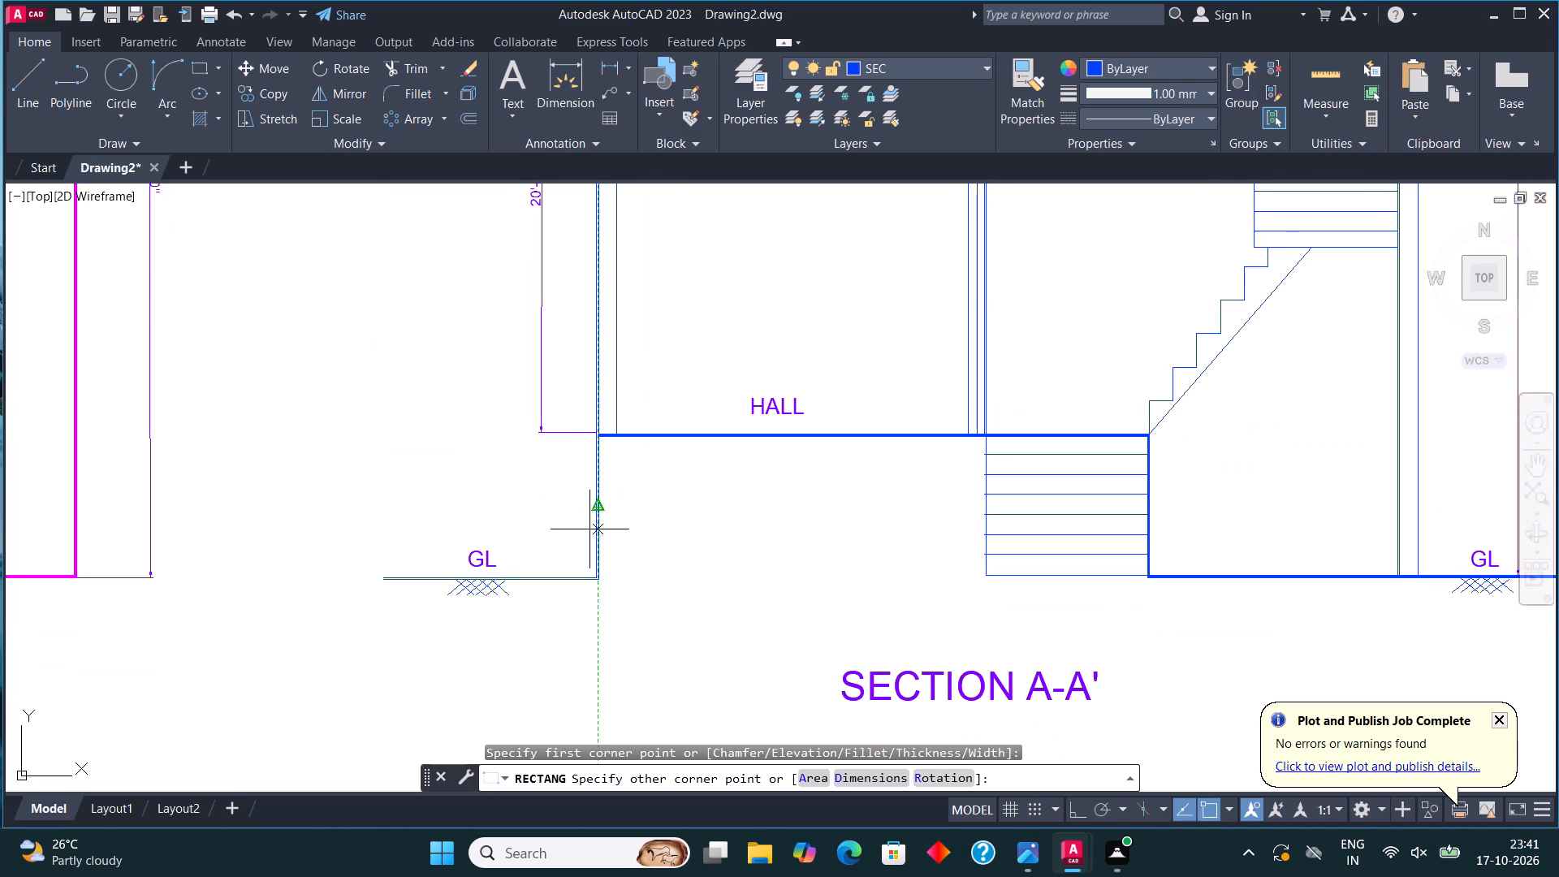
pyautogui.scroll(5, 599, 598)
pyautogui.scroll(3, 546, 397)
pyautogui.moveTo(551, 401); pyautogui.dragTo(601, 460, button='middle')
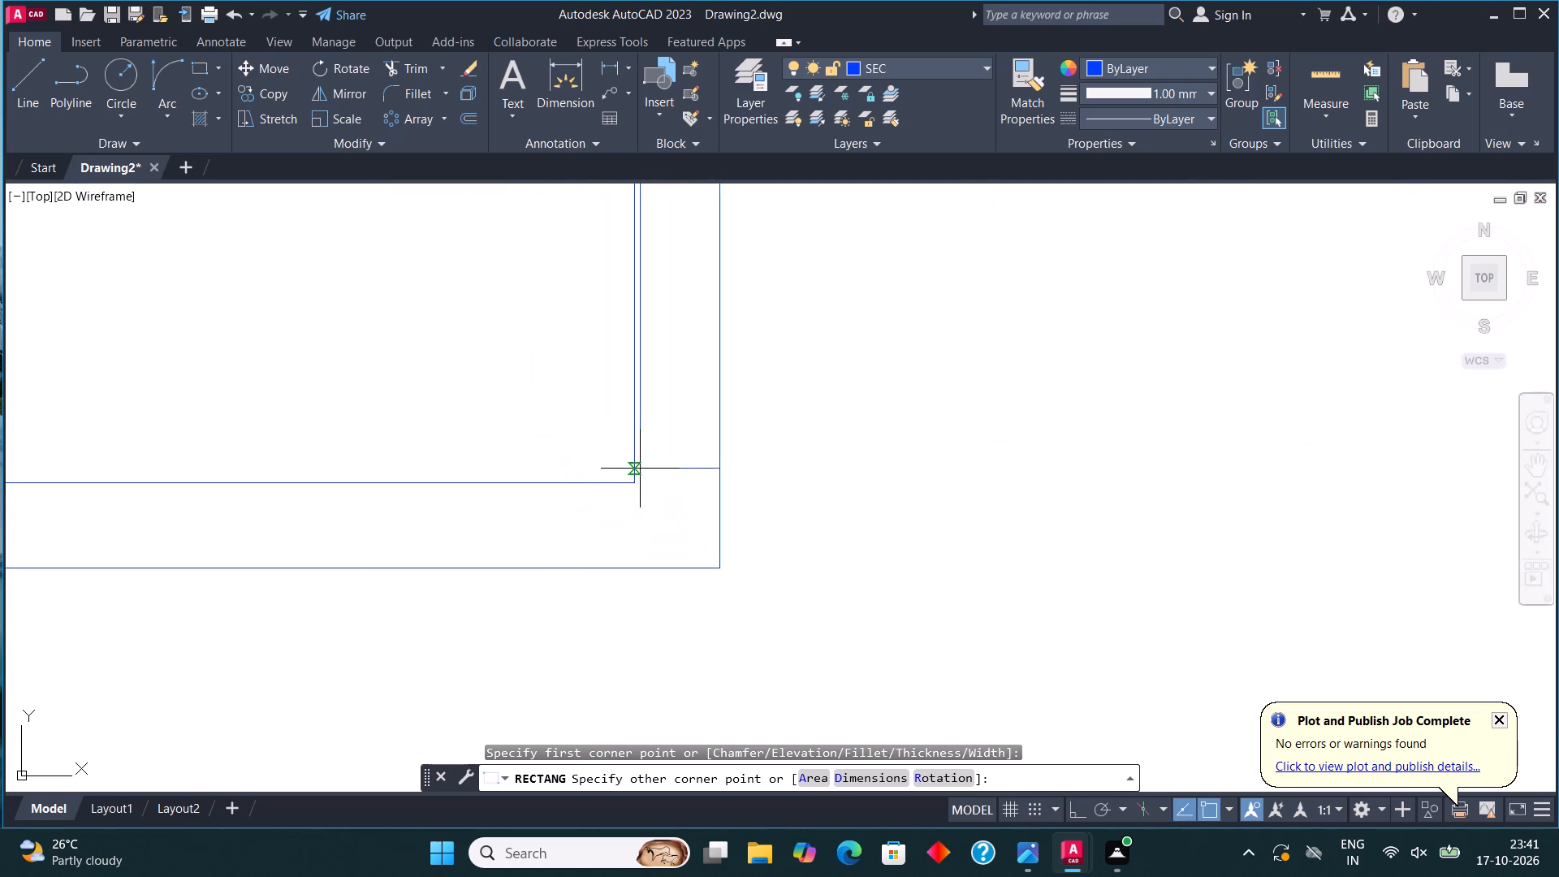
pyautogui.click(639, 481)
# Draw a rectangle over the double ground line at the hall-side GL mark, from the outer wall's base corner to its far end.
pyautogui.click(205, 64)
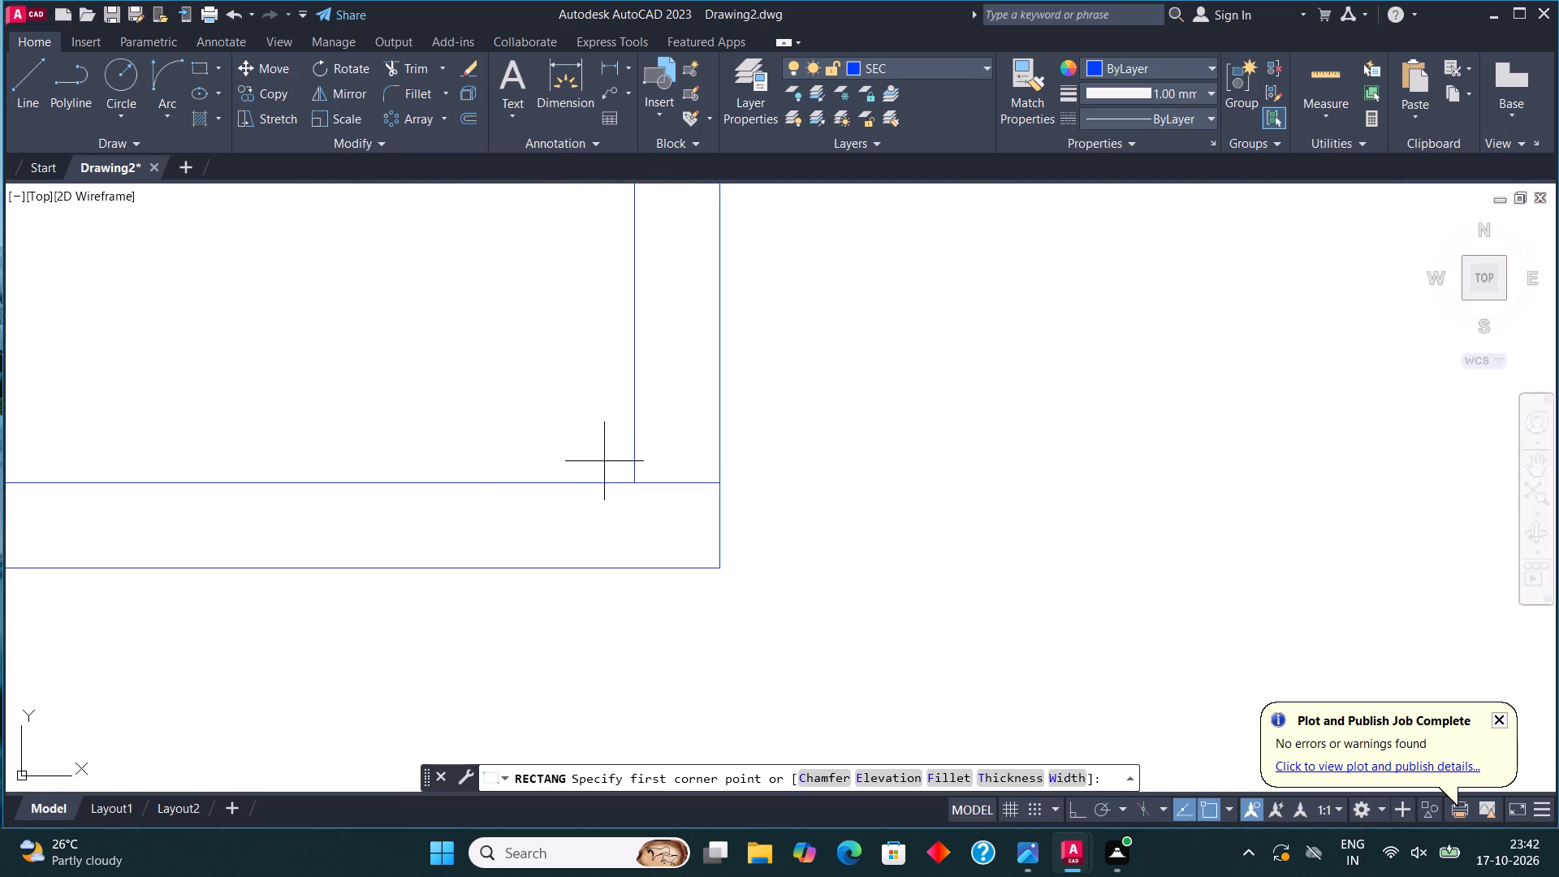
pyautogui.click(725, 566)
pyautogui.scroll(-6, 724, 570)
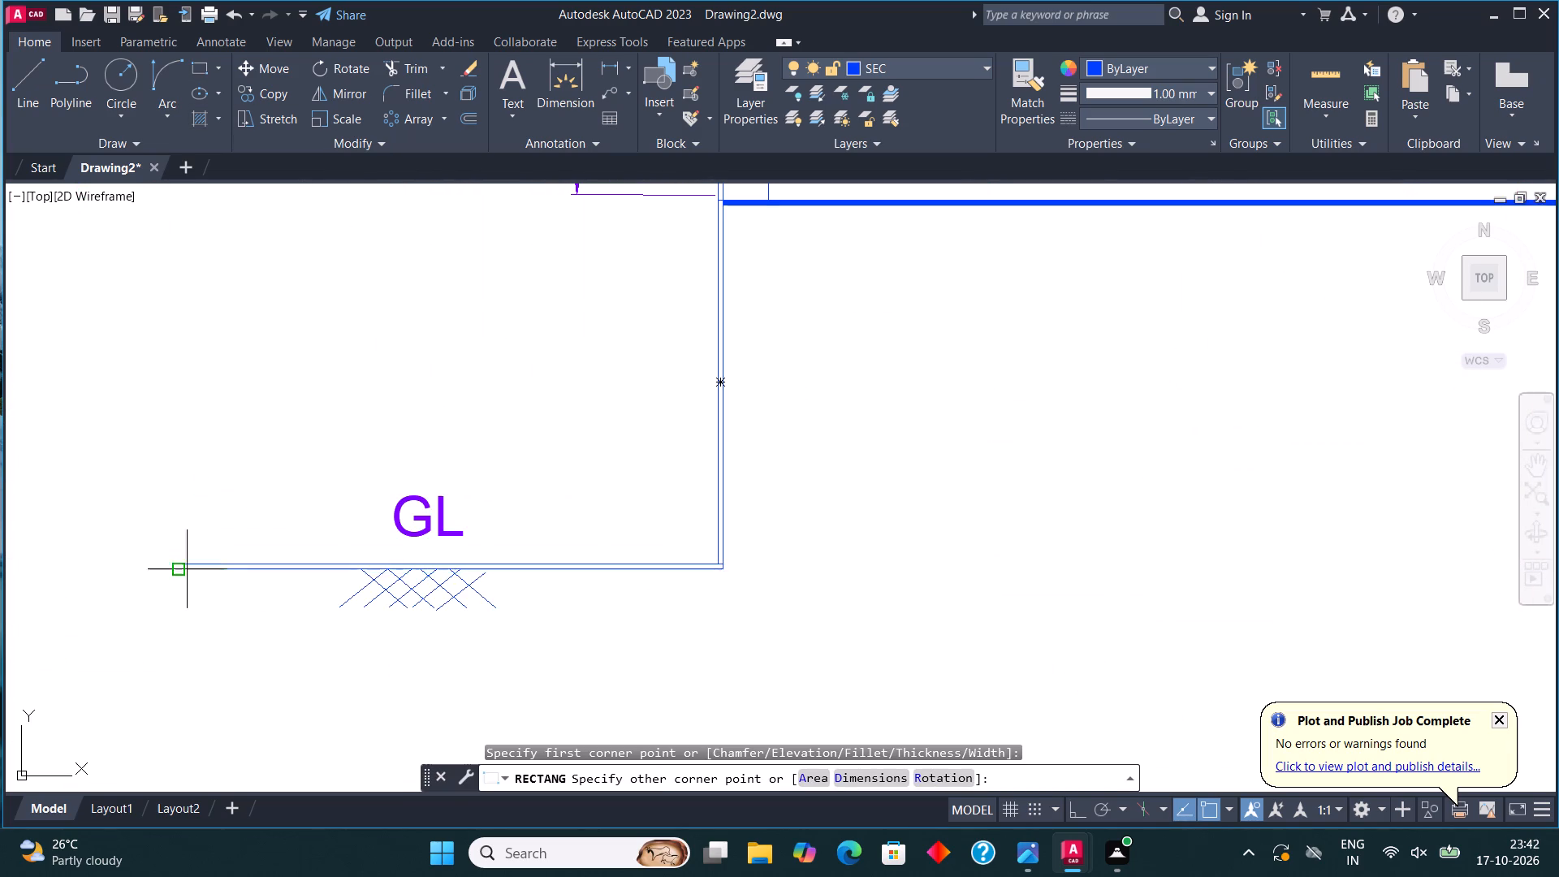
pyautogui.scroll(4, 185, 567)
pyautogui.click(132, 559)
pyautogui.scroll(-5, 239, 552)
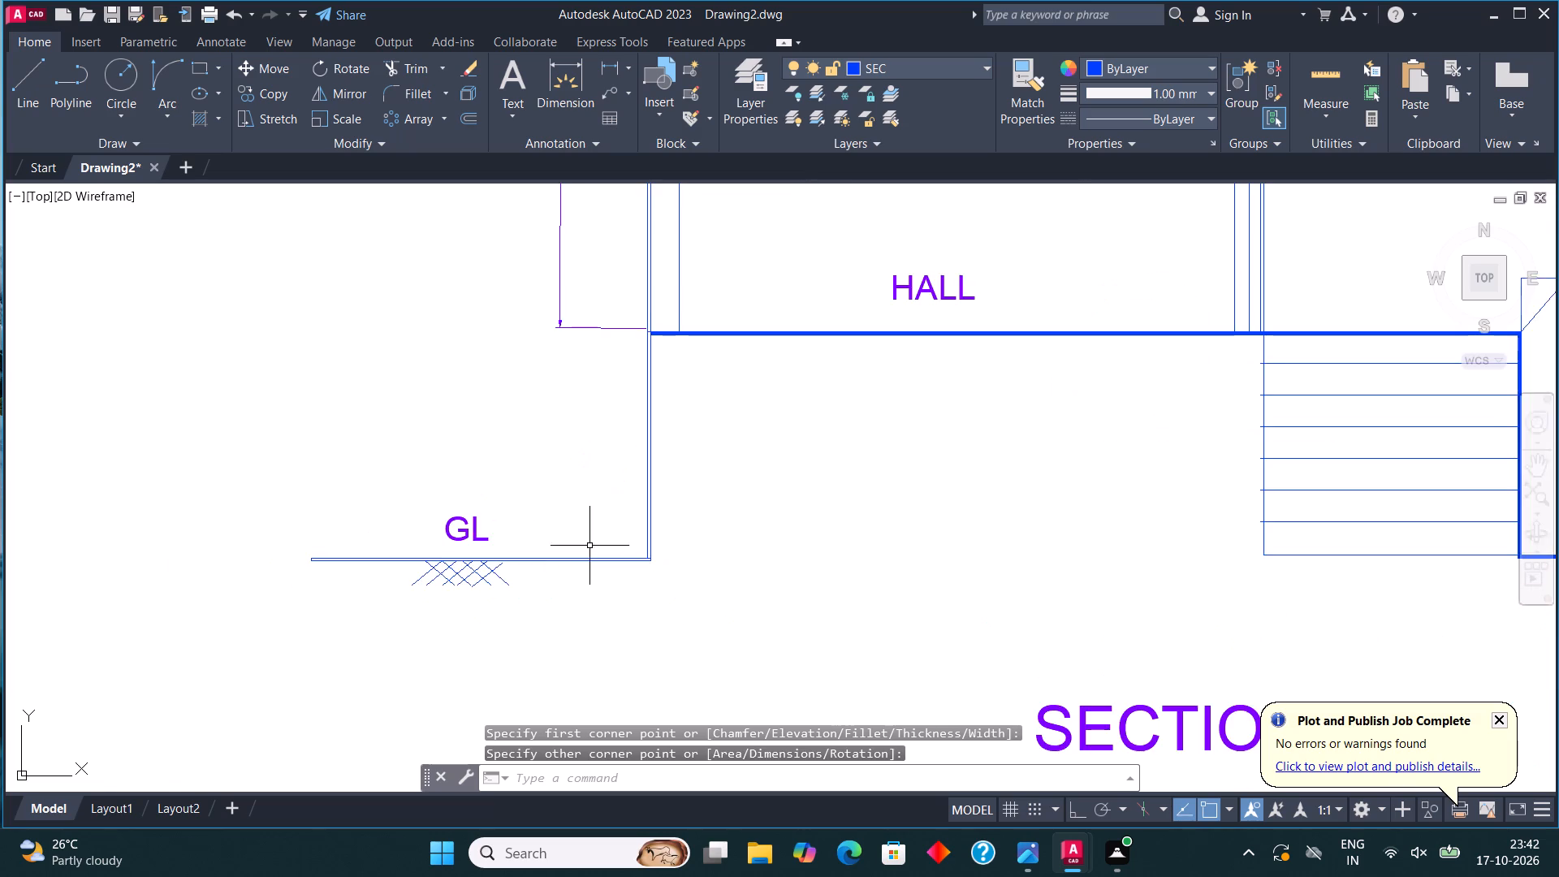
# Fill the hall-side ground line strip and the adjoining outer wall strip with a solid hatch in the ByLayer blue.
pyautogui.moveTo(598, 551); pyautogui.dragTo(616, 563, button='middle')
pyautogui.scroll(2, 614, 560)
pyautogui.press('h')
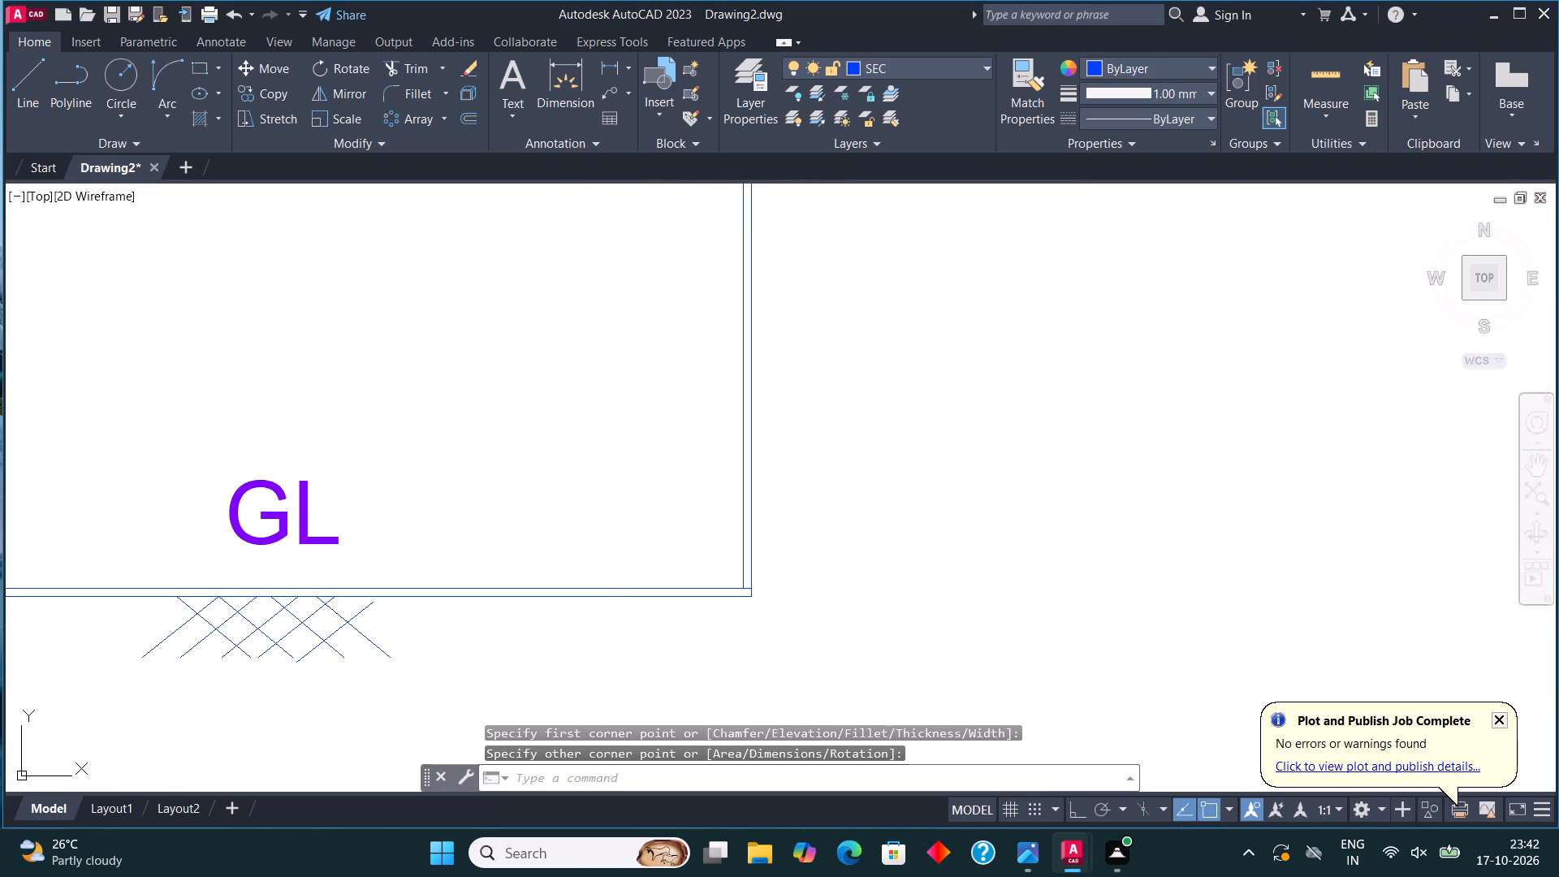
pyautogui.press('Return')
pyautogui.click(726, 590)
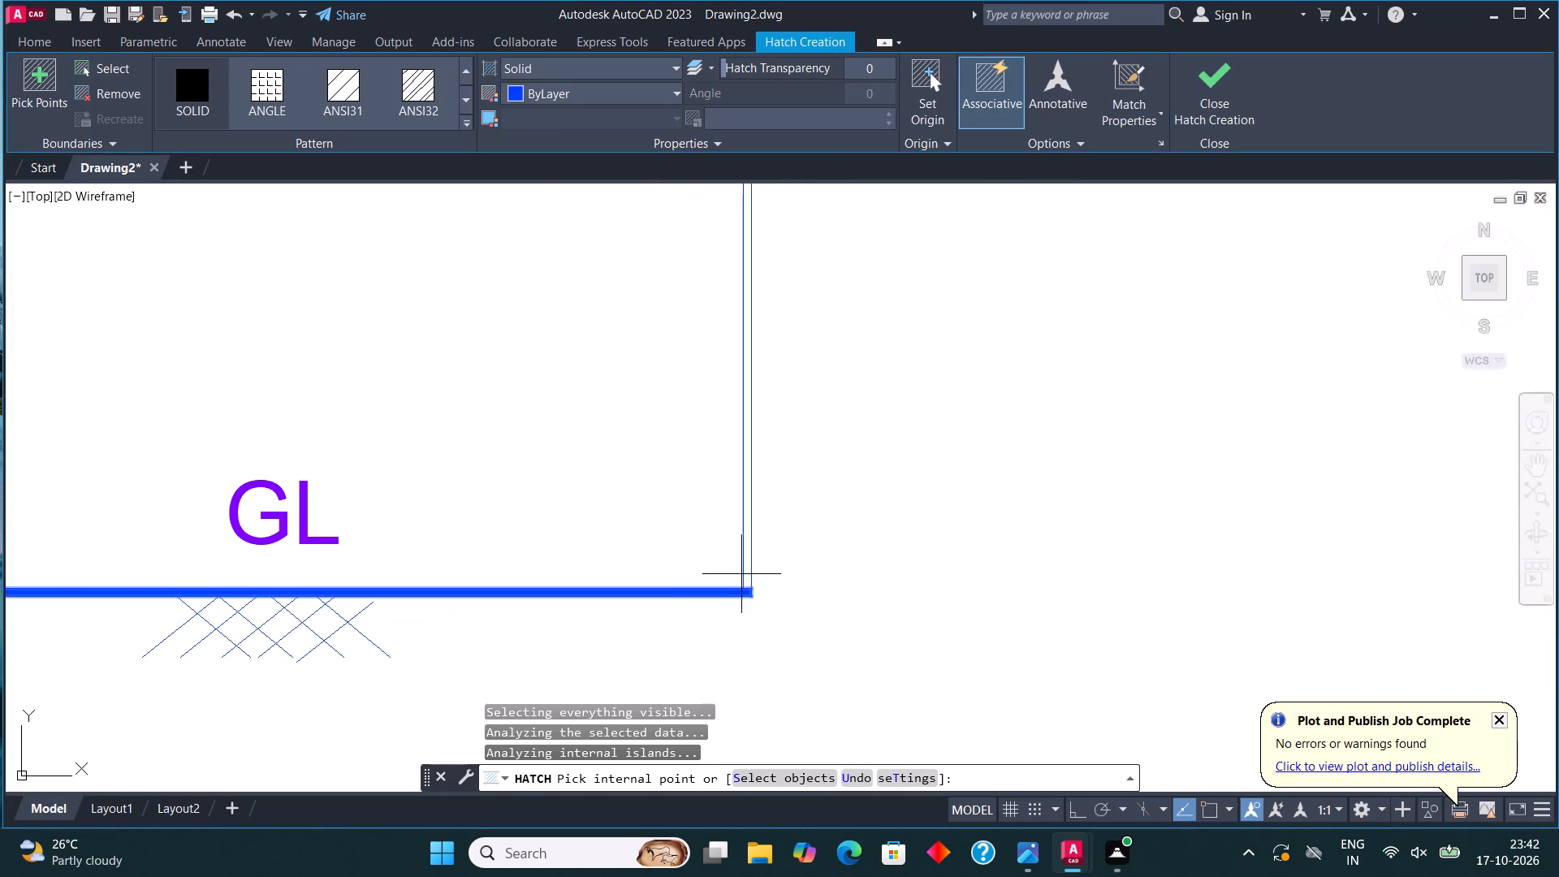
pyautogui.click(745, 541)
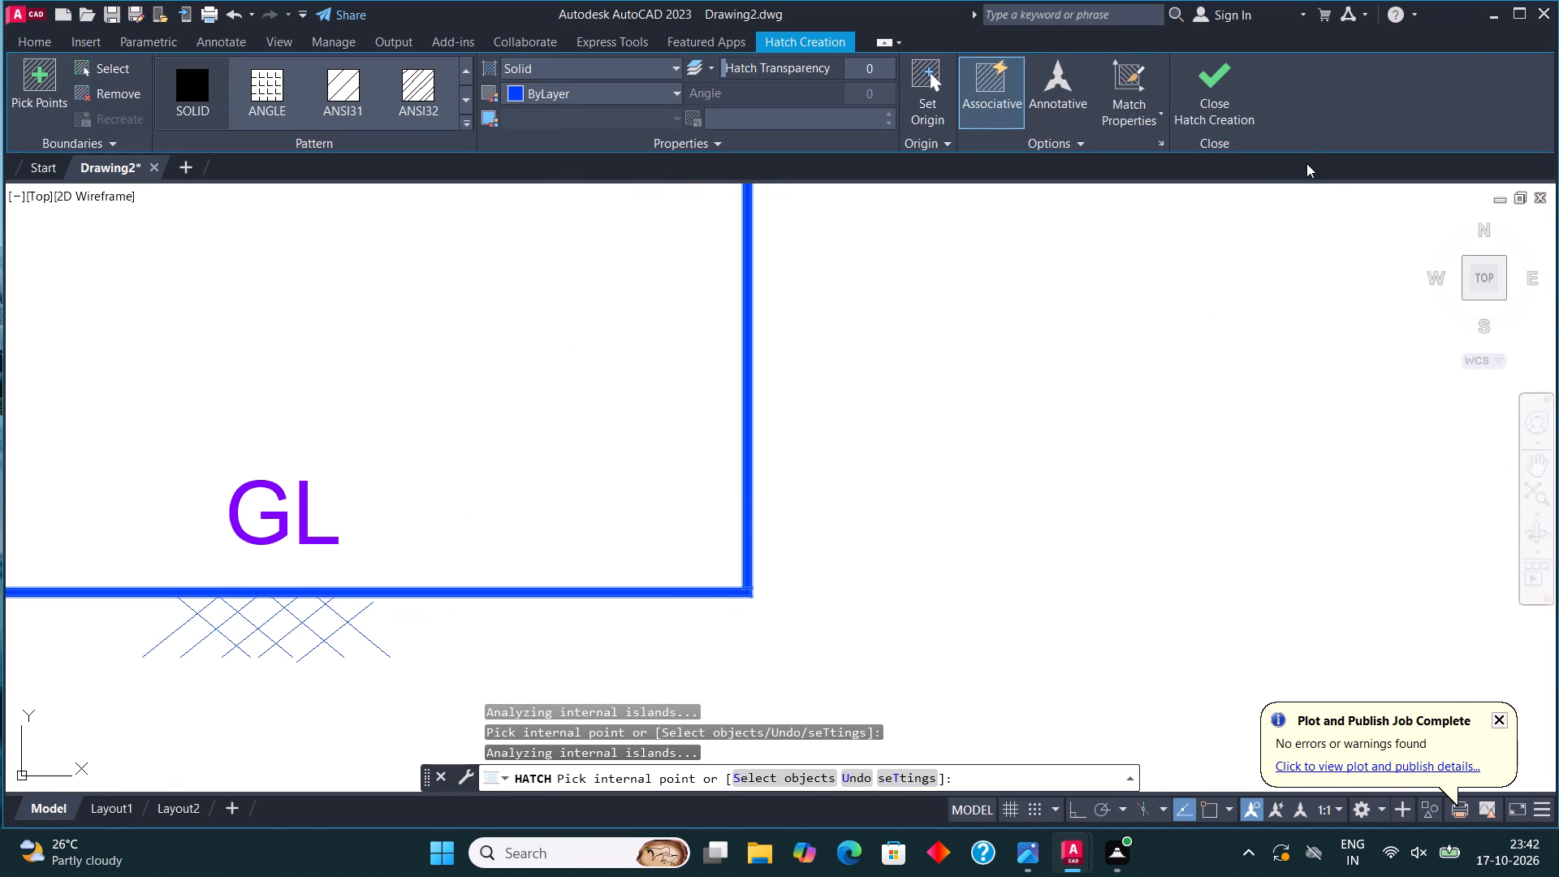
pyautogui.click(1220, 81)
# Make TEXT the current layer and dimension the overall height of the red-outlined hatched block beside the compound wall, on its ground-floor-plan side.
pyautogui.scroll(-2, 703, 485)
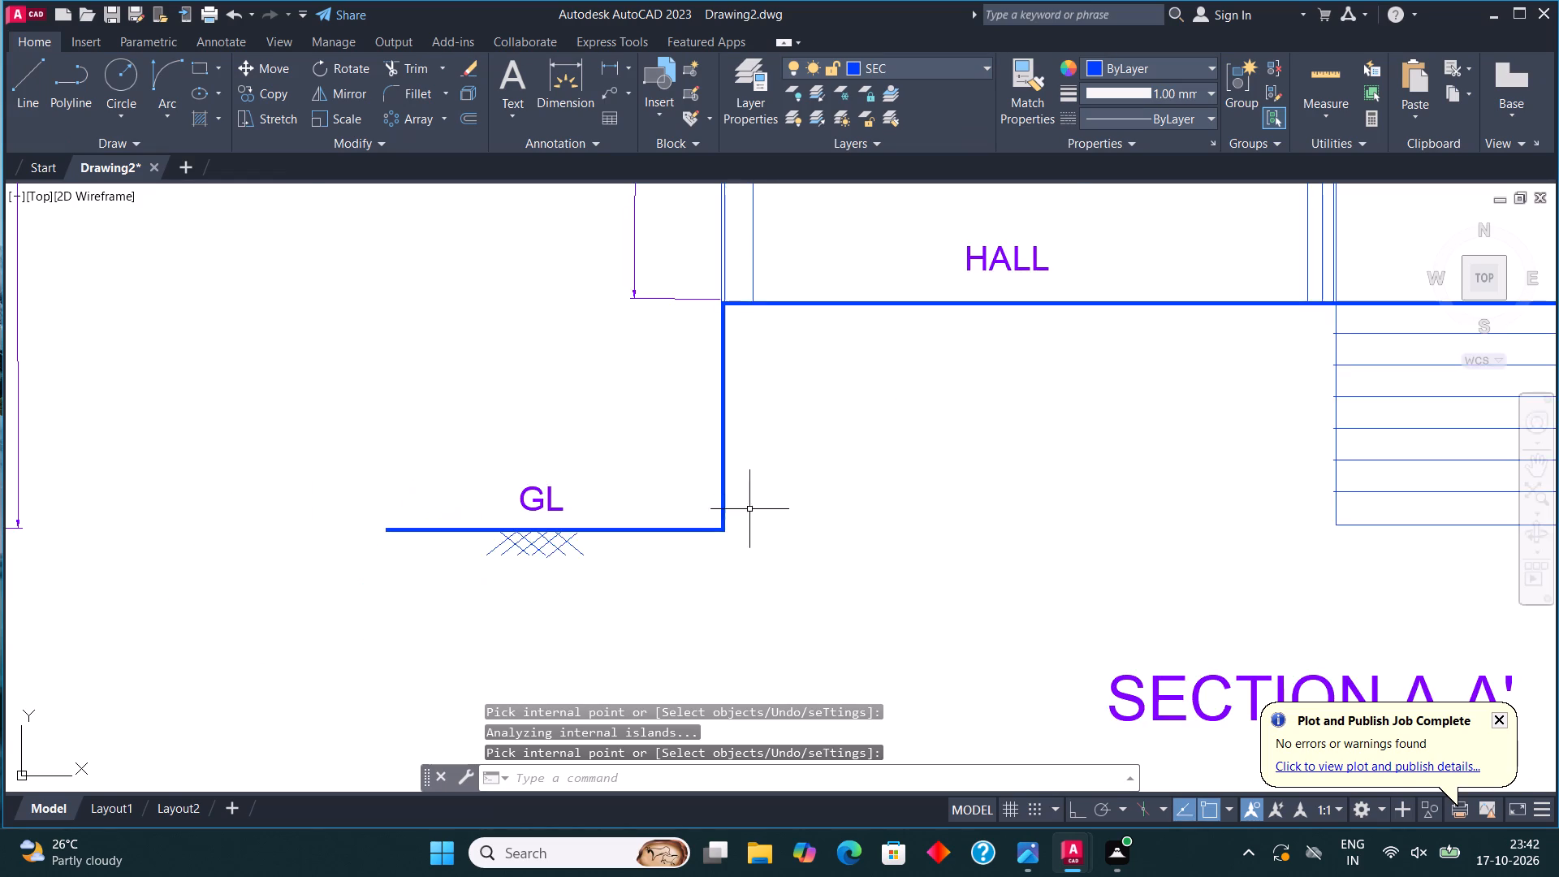
pyautogui.scroll(-2, 803, 519)
pyautogui.moveTo(1034, 507); pyautogui.dragTo(1020, 508, button='middle')
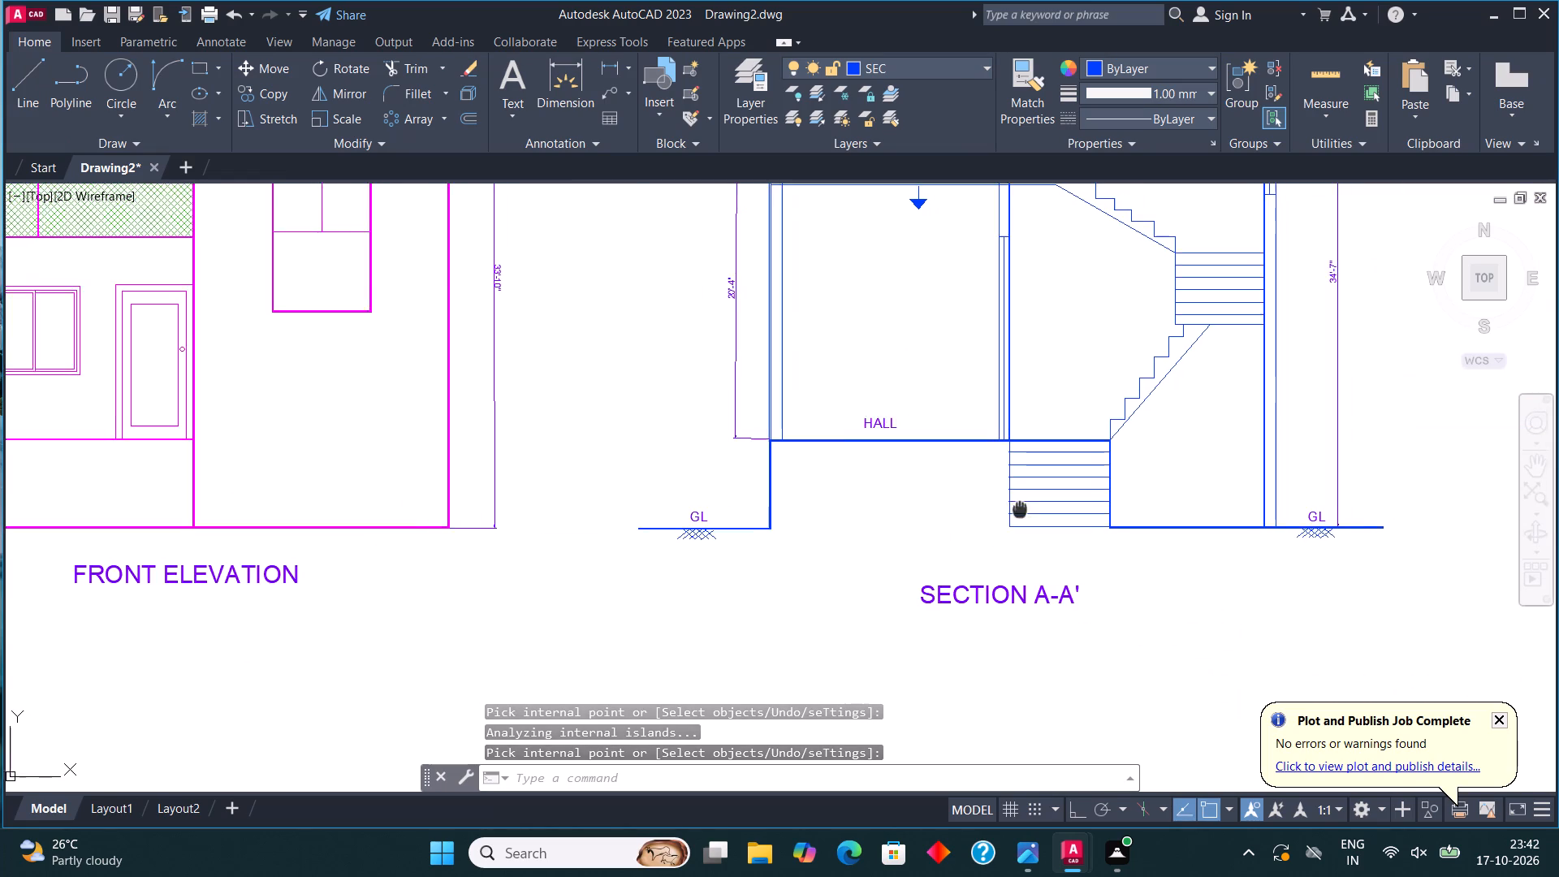
pyautogui.moveTo(1020, 508); pyautogui.dragTo(906, 604, button='middle')
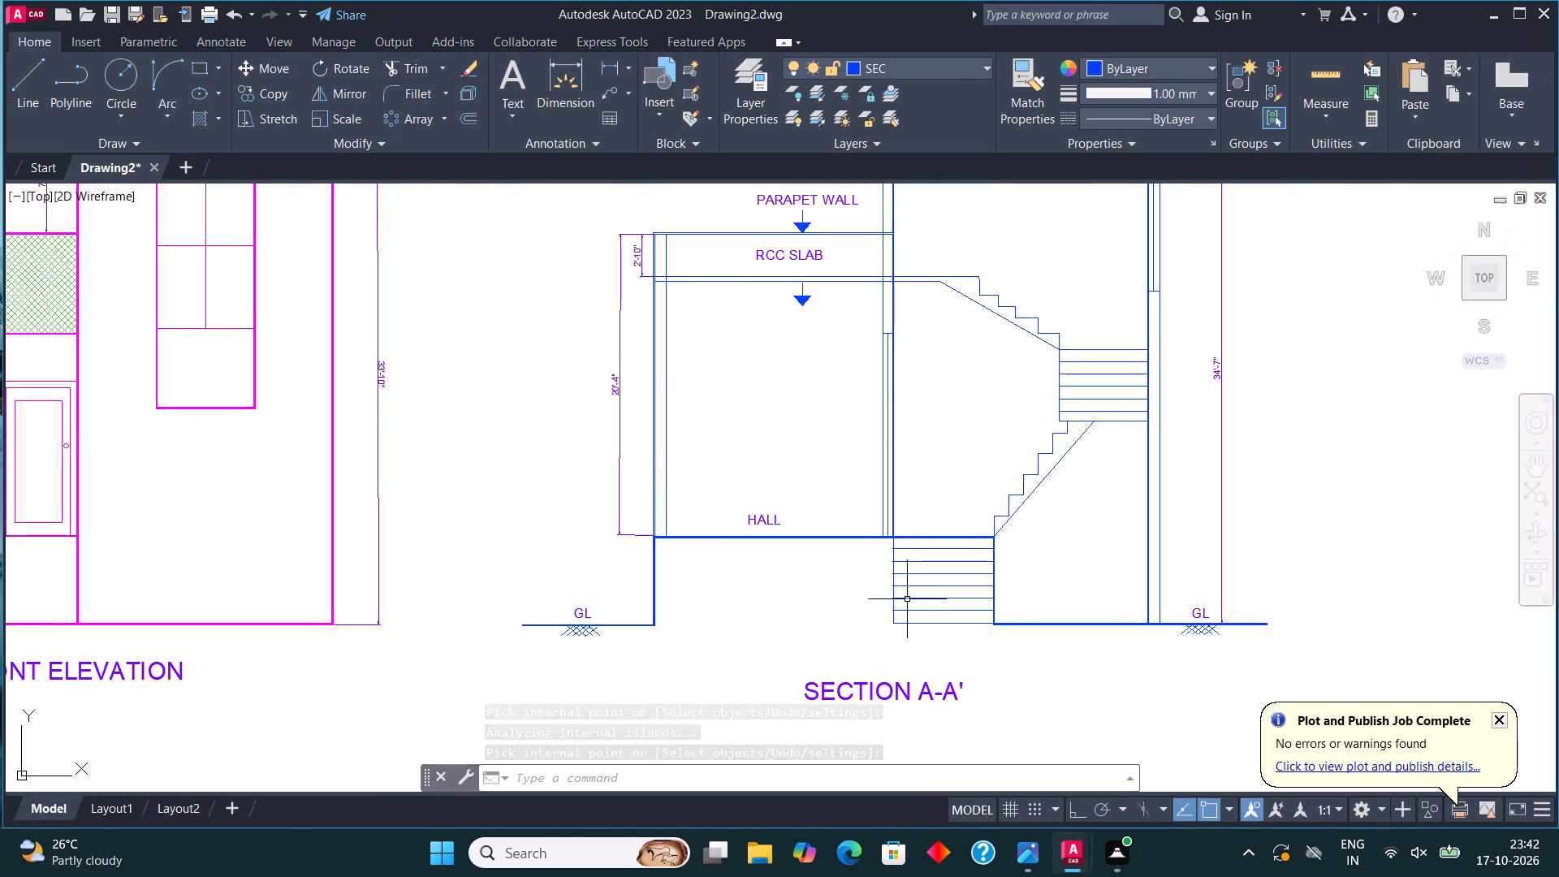
pyautogui.scroll(-2, 918, 552)
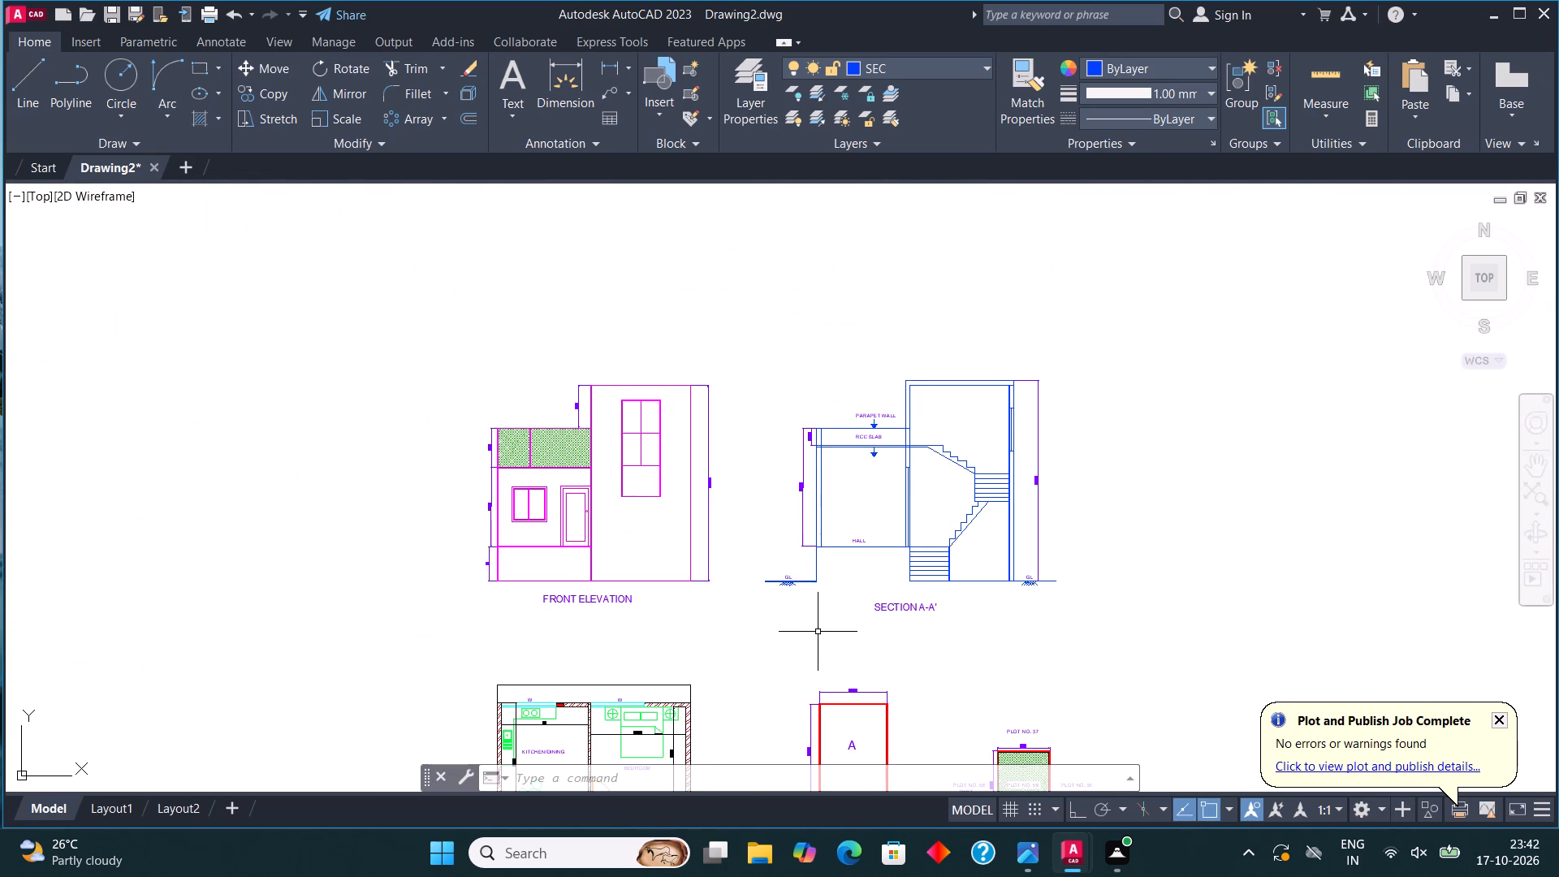
pyautogui.moveTo(820, 624); pyautogui.dragTo(843, 501, button='middle')
pyautogui.moveTo(836, 576); pyautogui.dragTo(857, 478, button='middle')
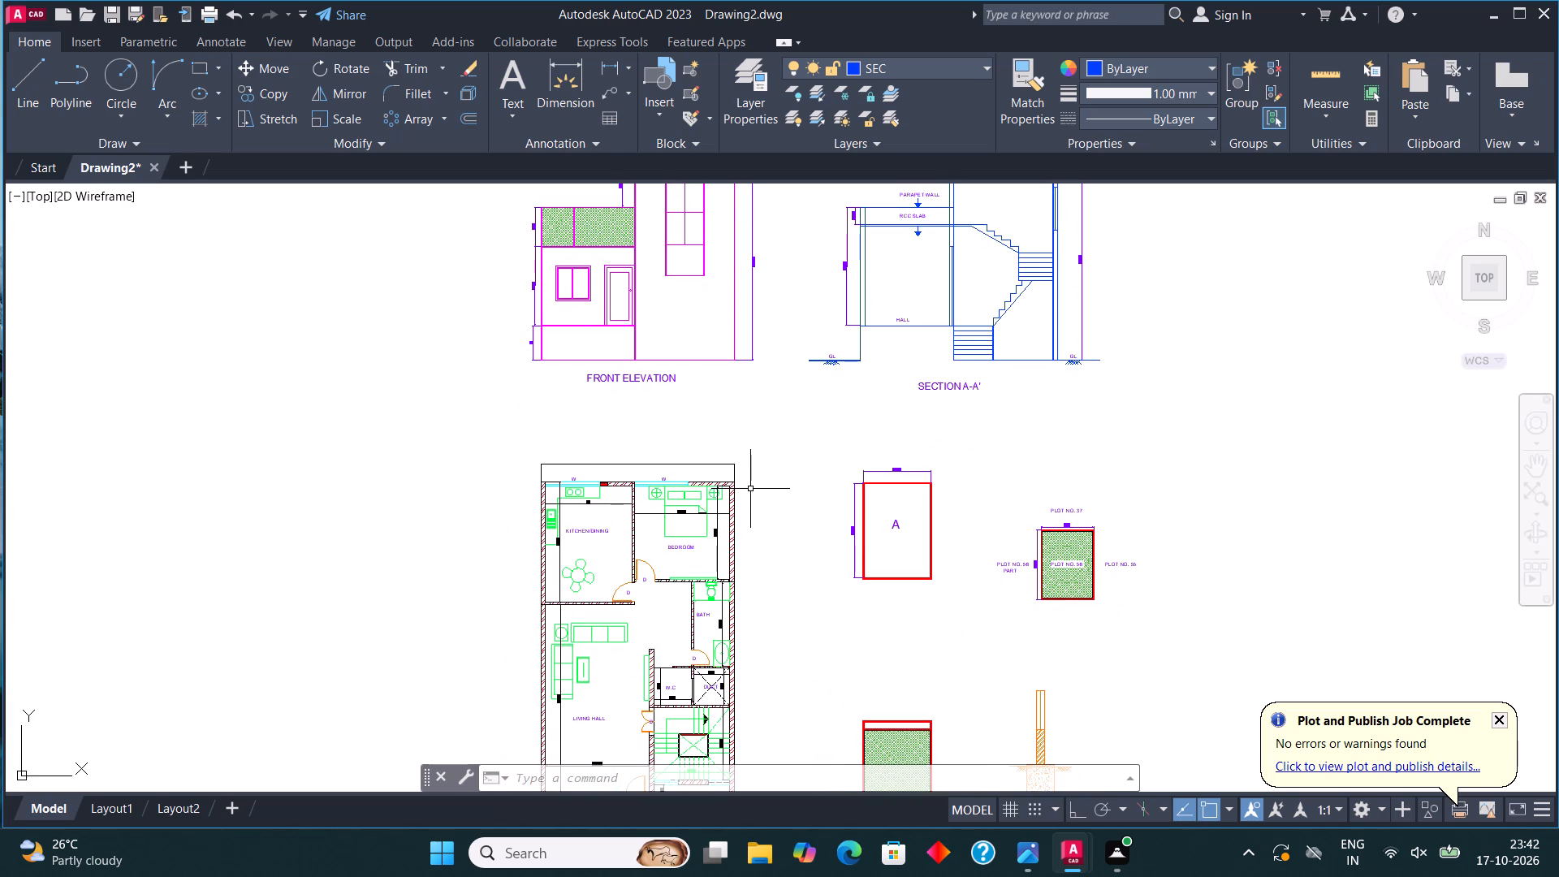
pyautogui.scroll(-2, 739, 492)
pyautogui.scroll(3, 882, 608)
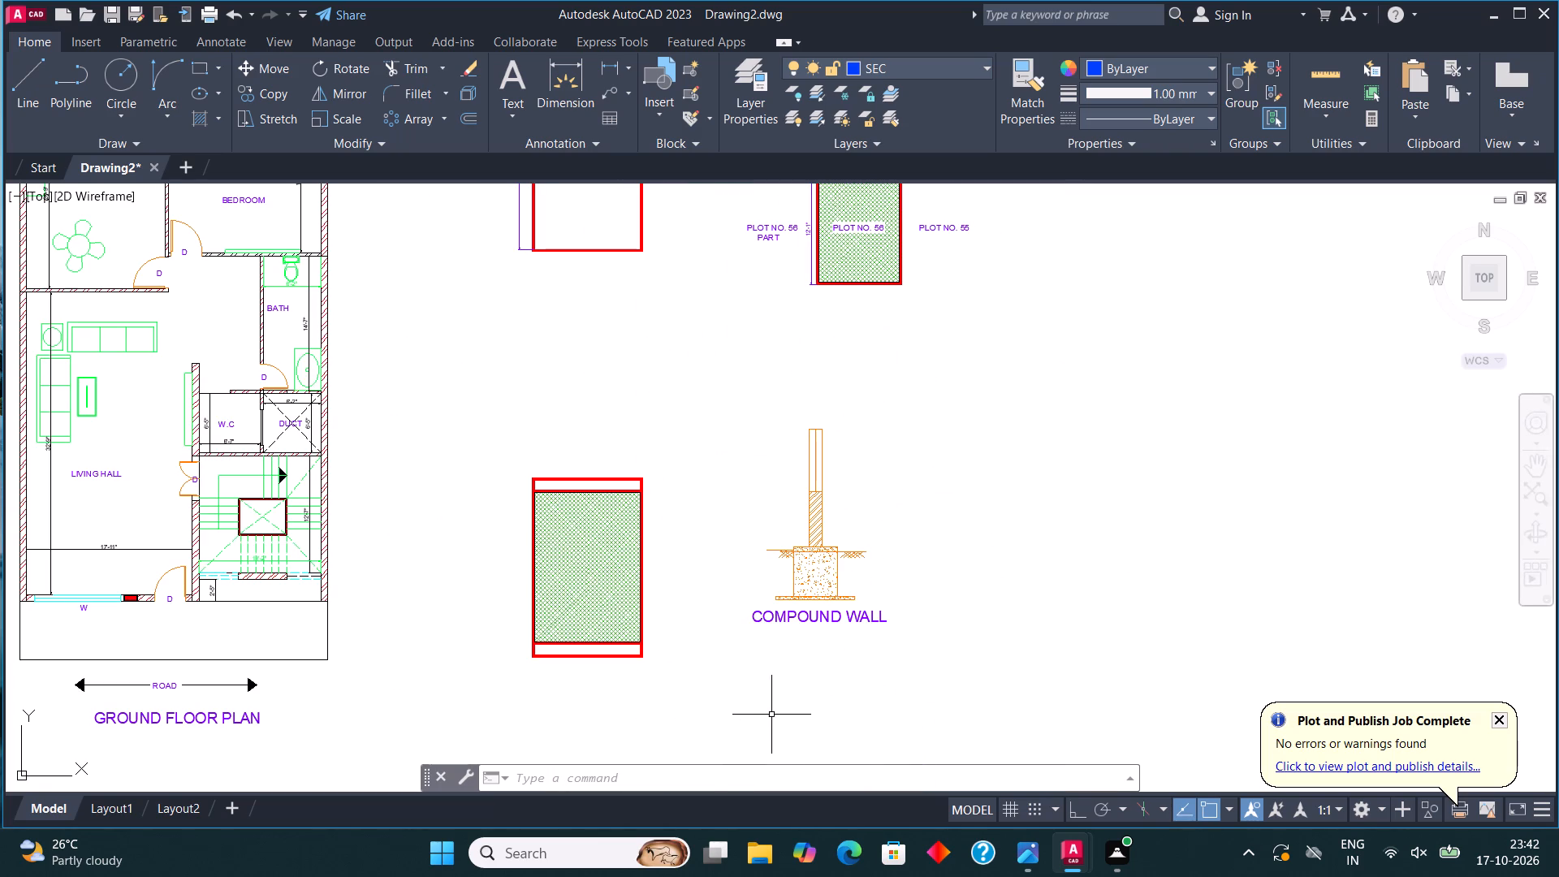
pyautogui.moveTo(602, 673); pyautogui.dragTo(728, 685, button='middle')
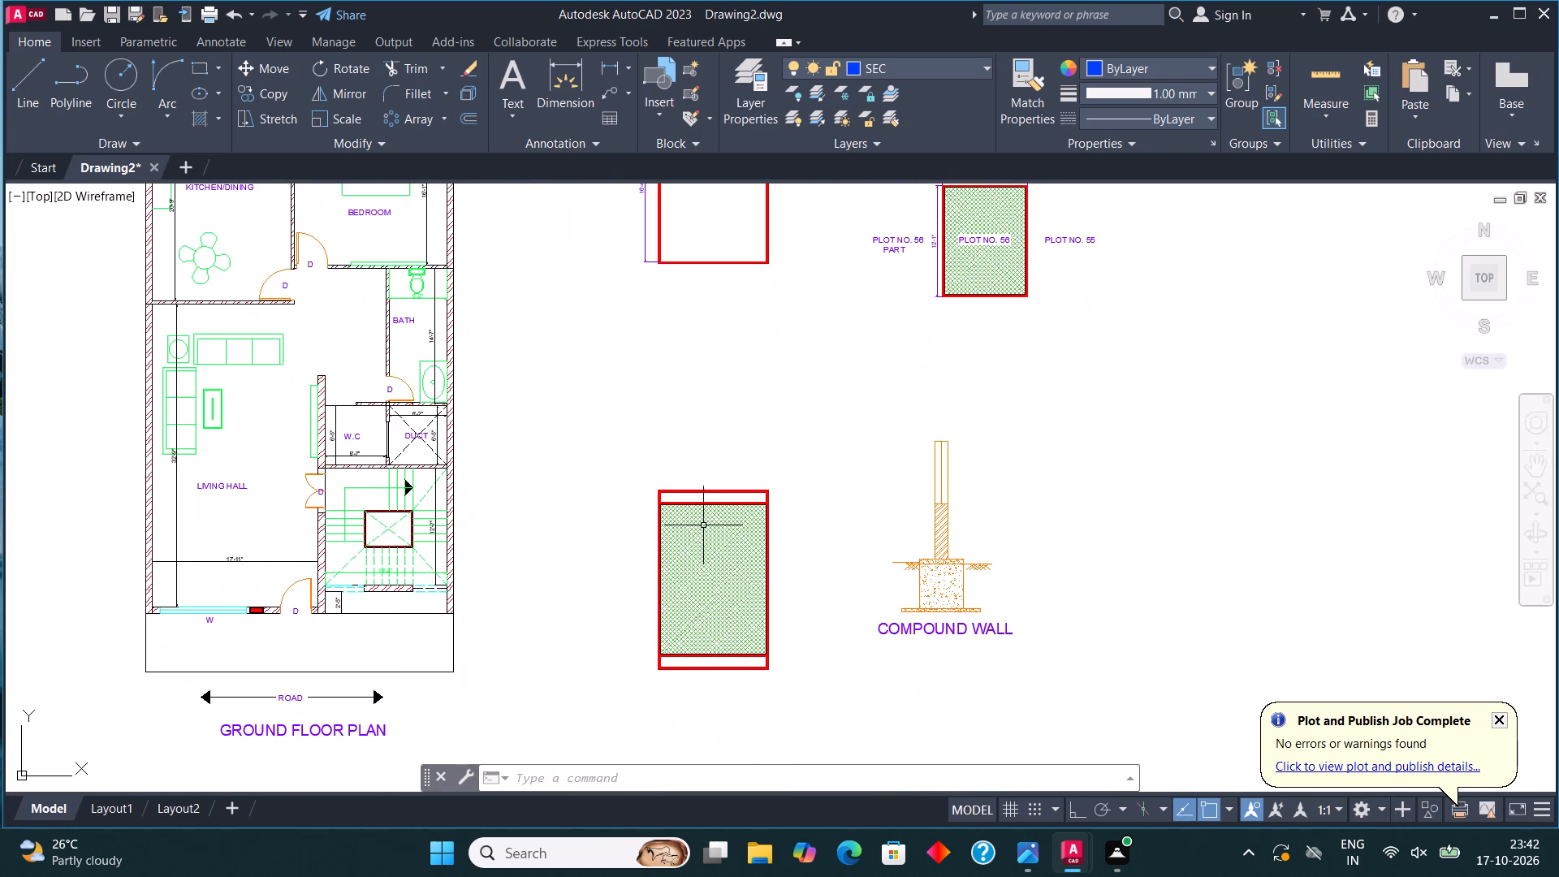
pyautogui.click(884, 67)
pyautogui.click(895, 229)
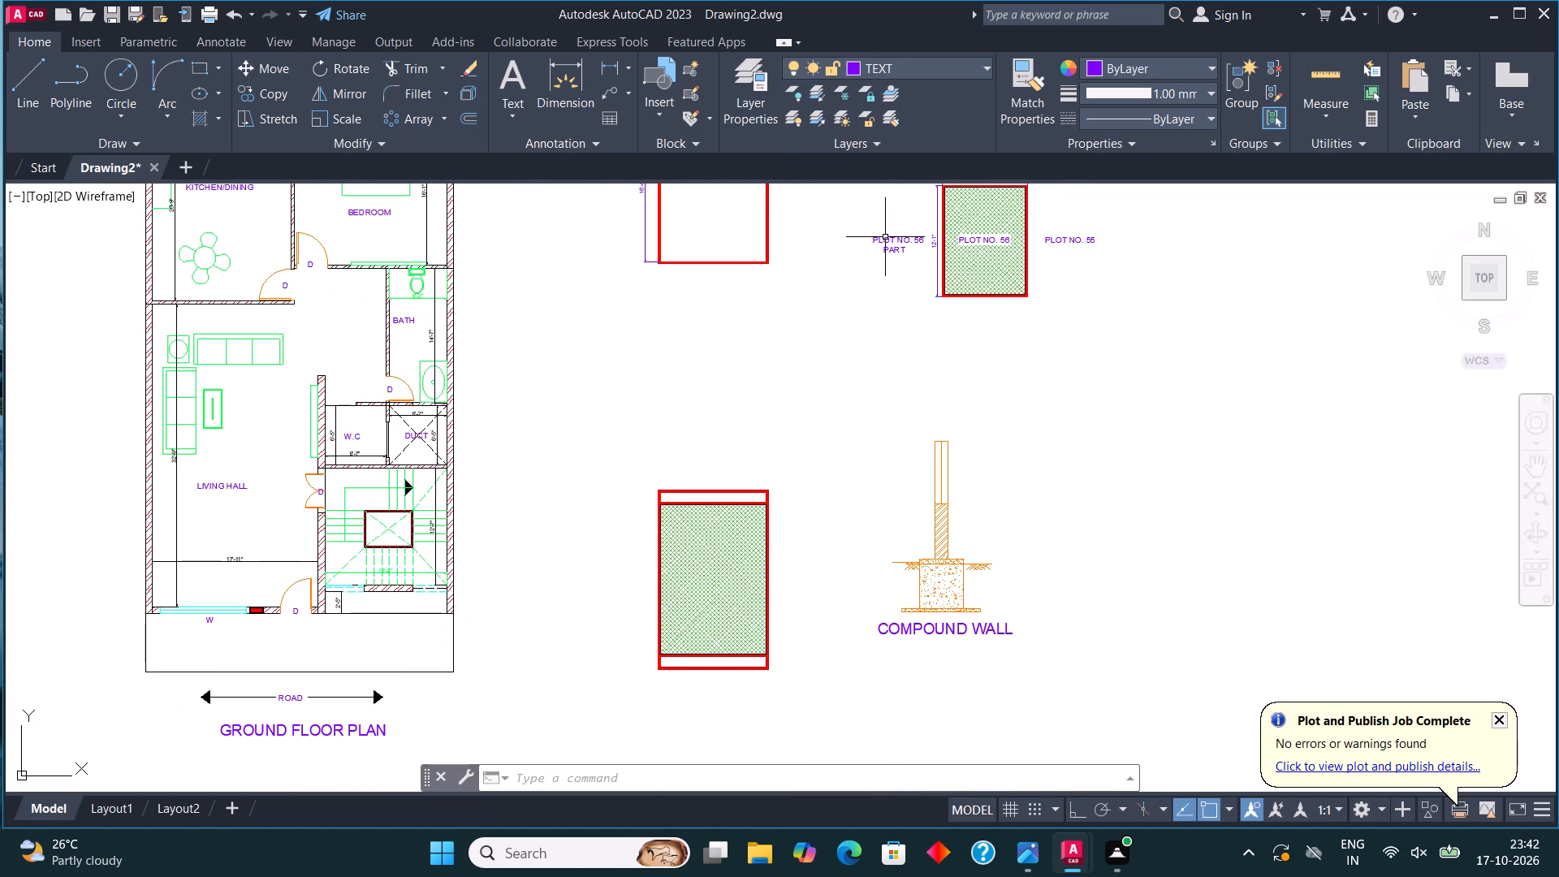
pyautogui.click(568, 84)
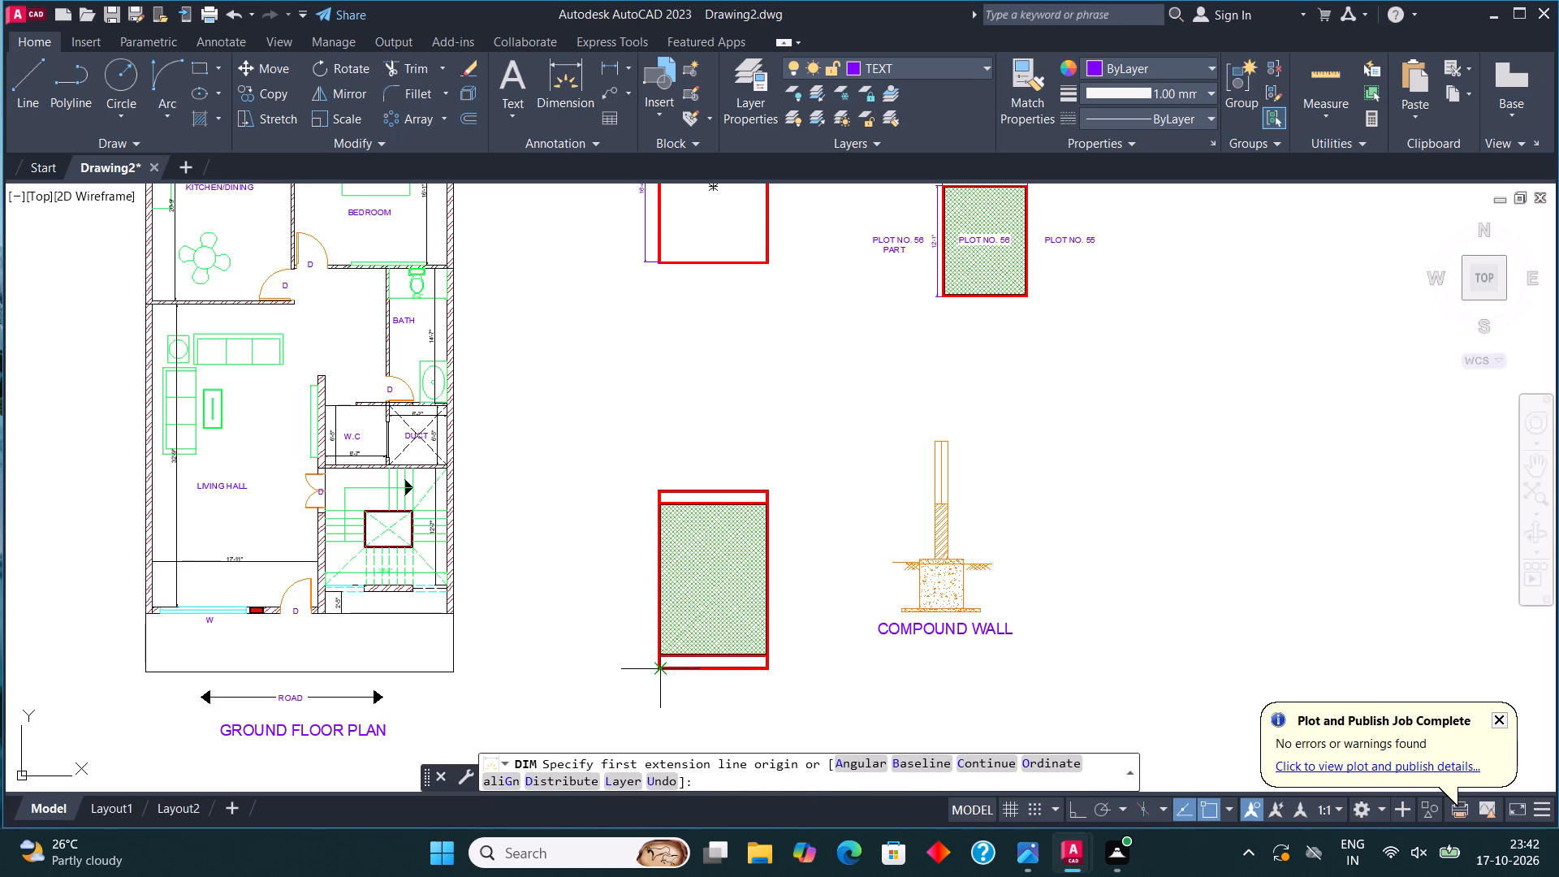
pyautogui.scroll(2, 648, 673)
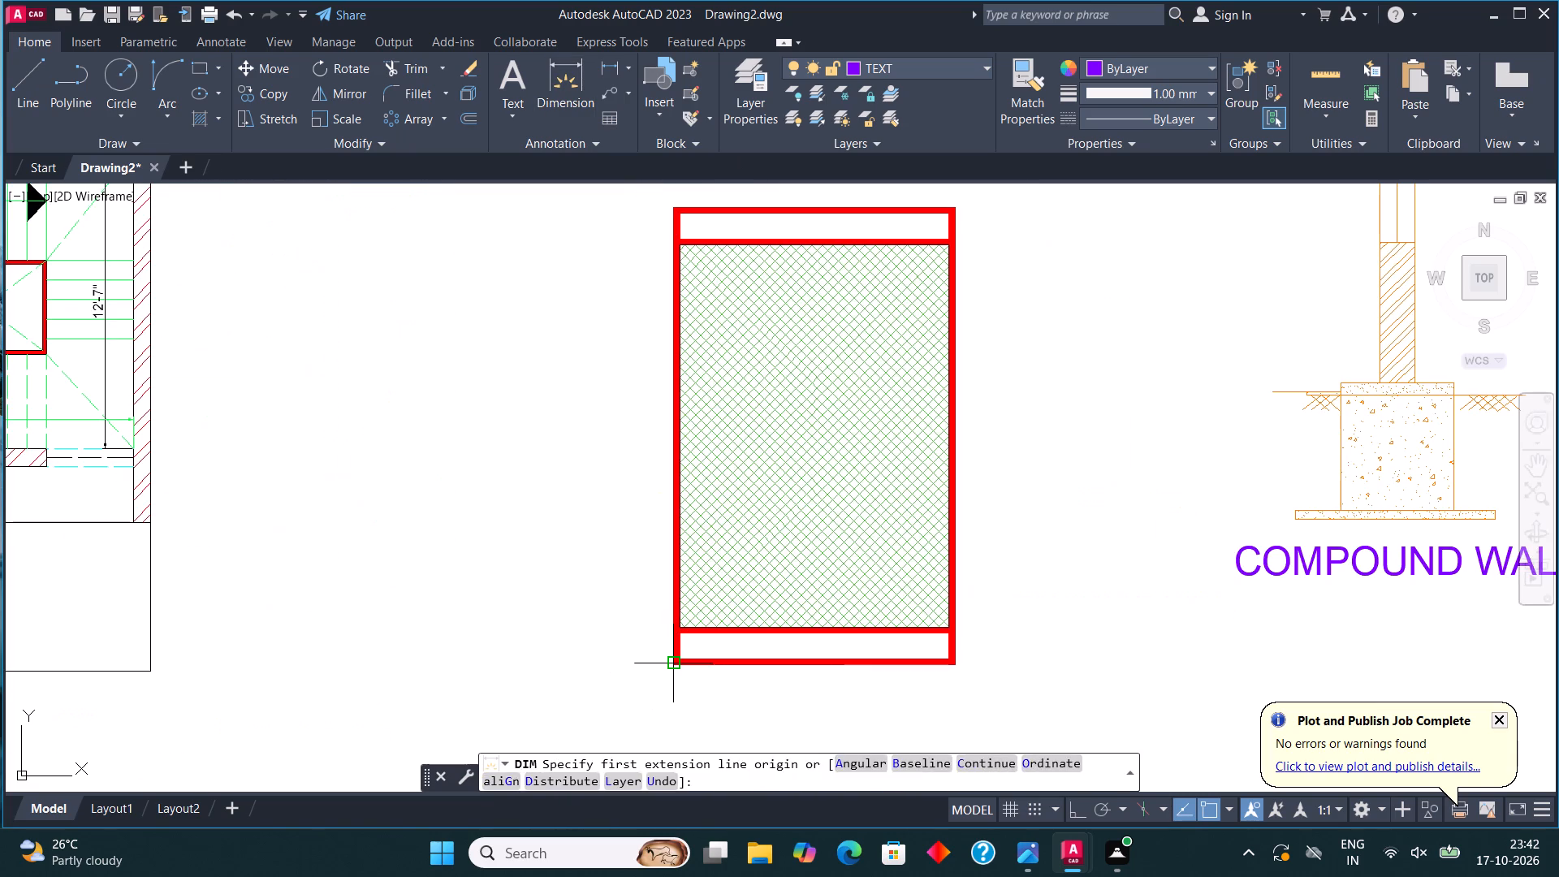
pyautogui.click(672, 665)
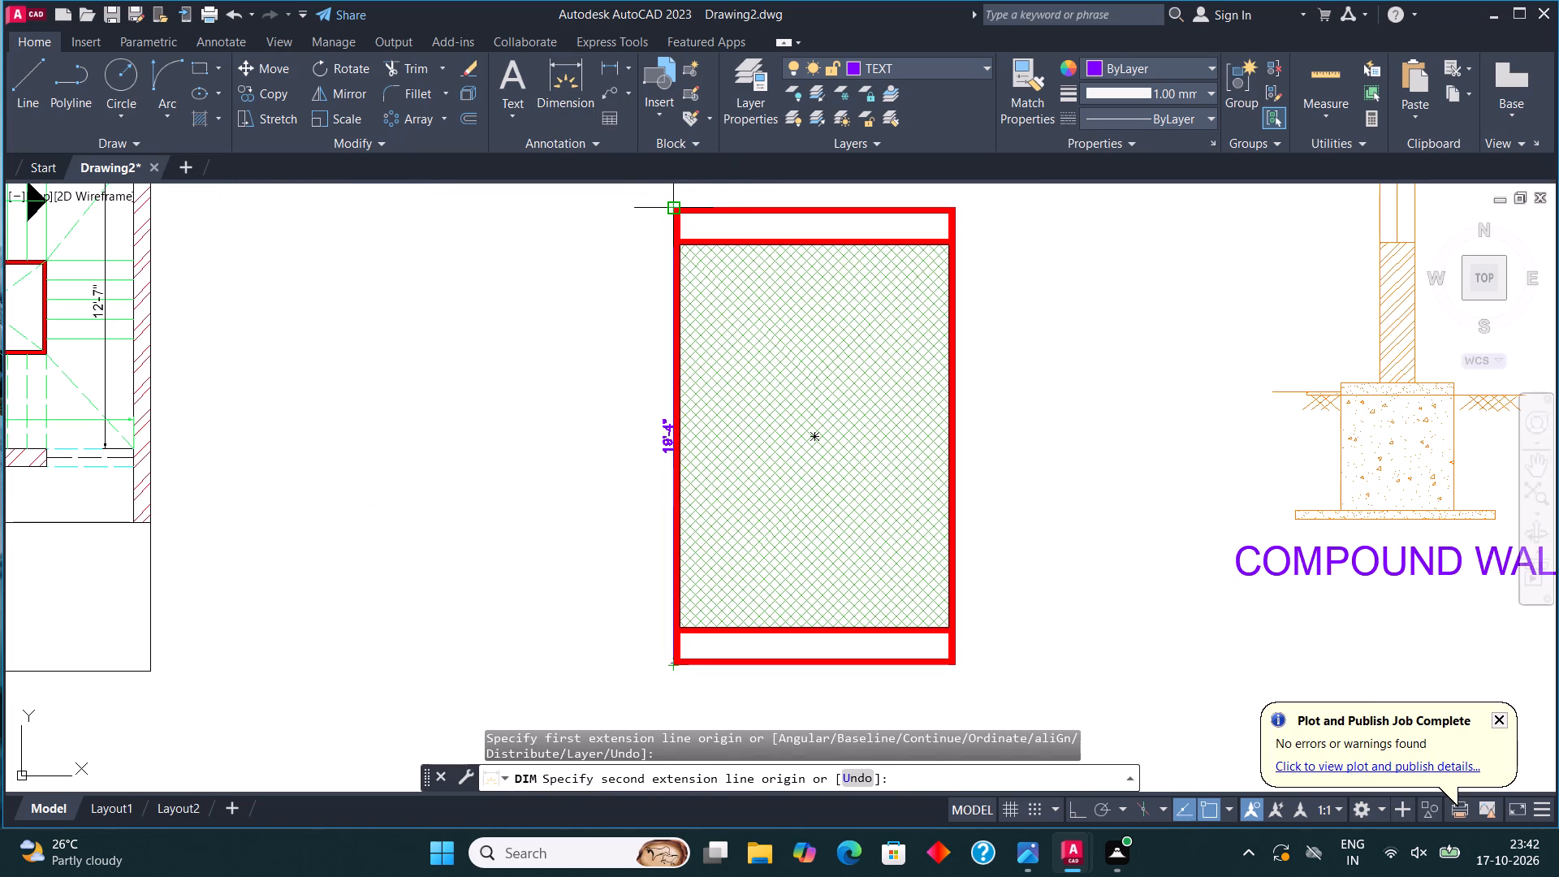
pyautogui.click(673, 206)
pyautogui.click(621, 216)
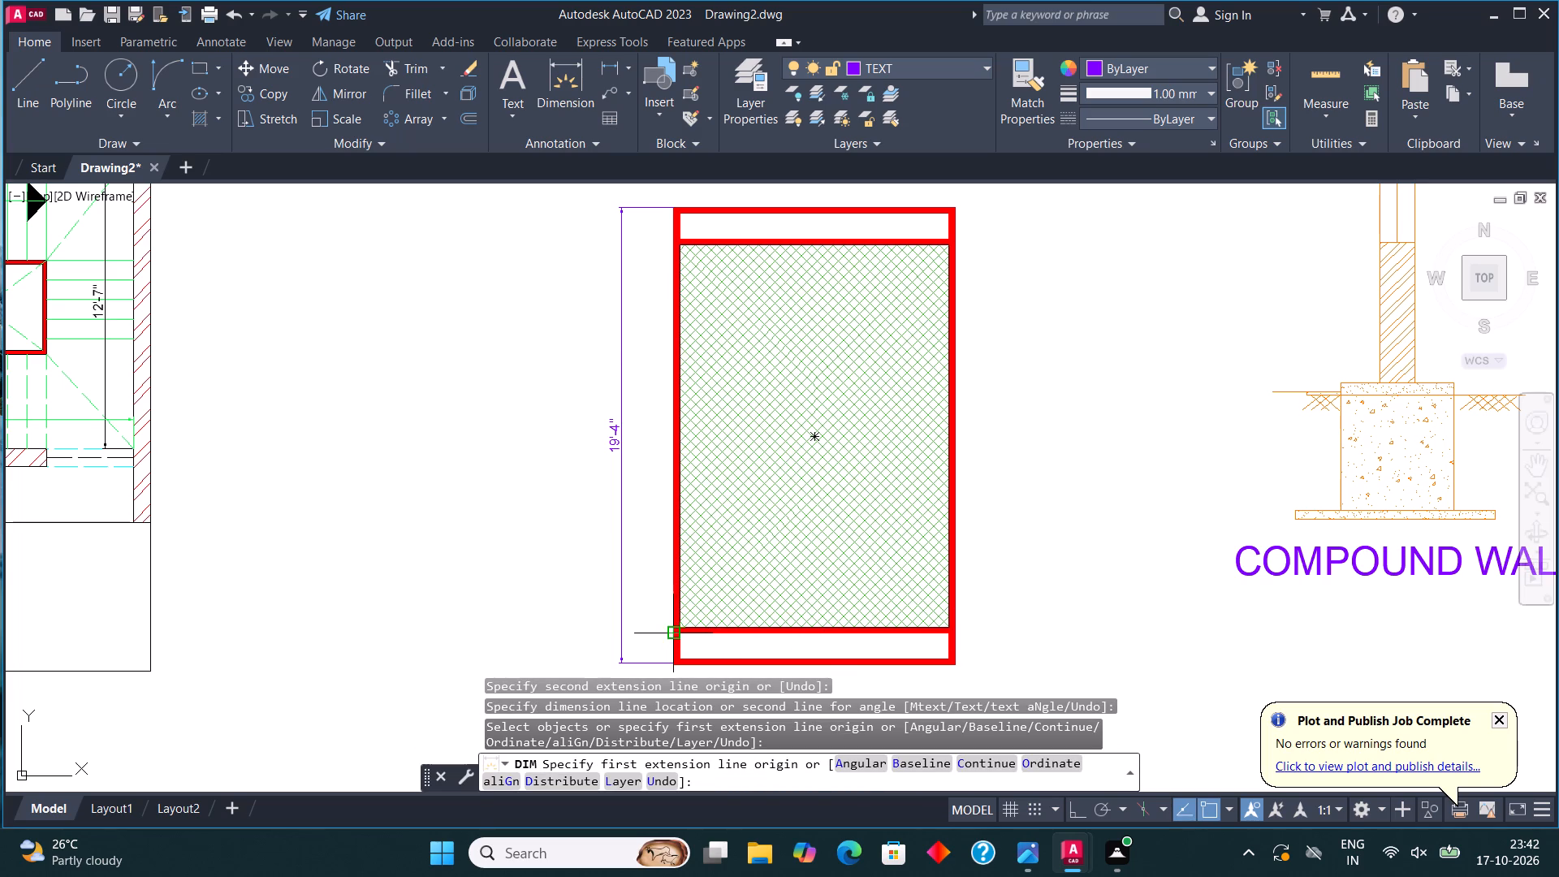
# Dimension the height of the block's hatched area inside the overall height dimension, and the block's full width above its top edge.
pyautogui.click(674, 632)
pyautogui.click(672, 238)
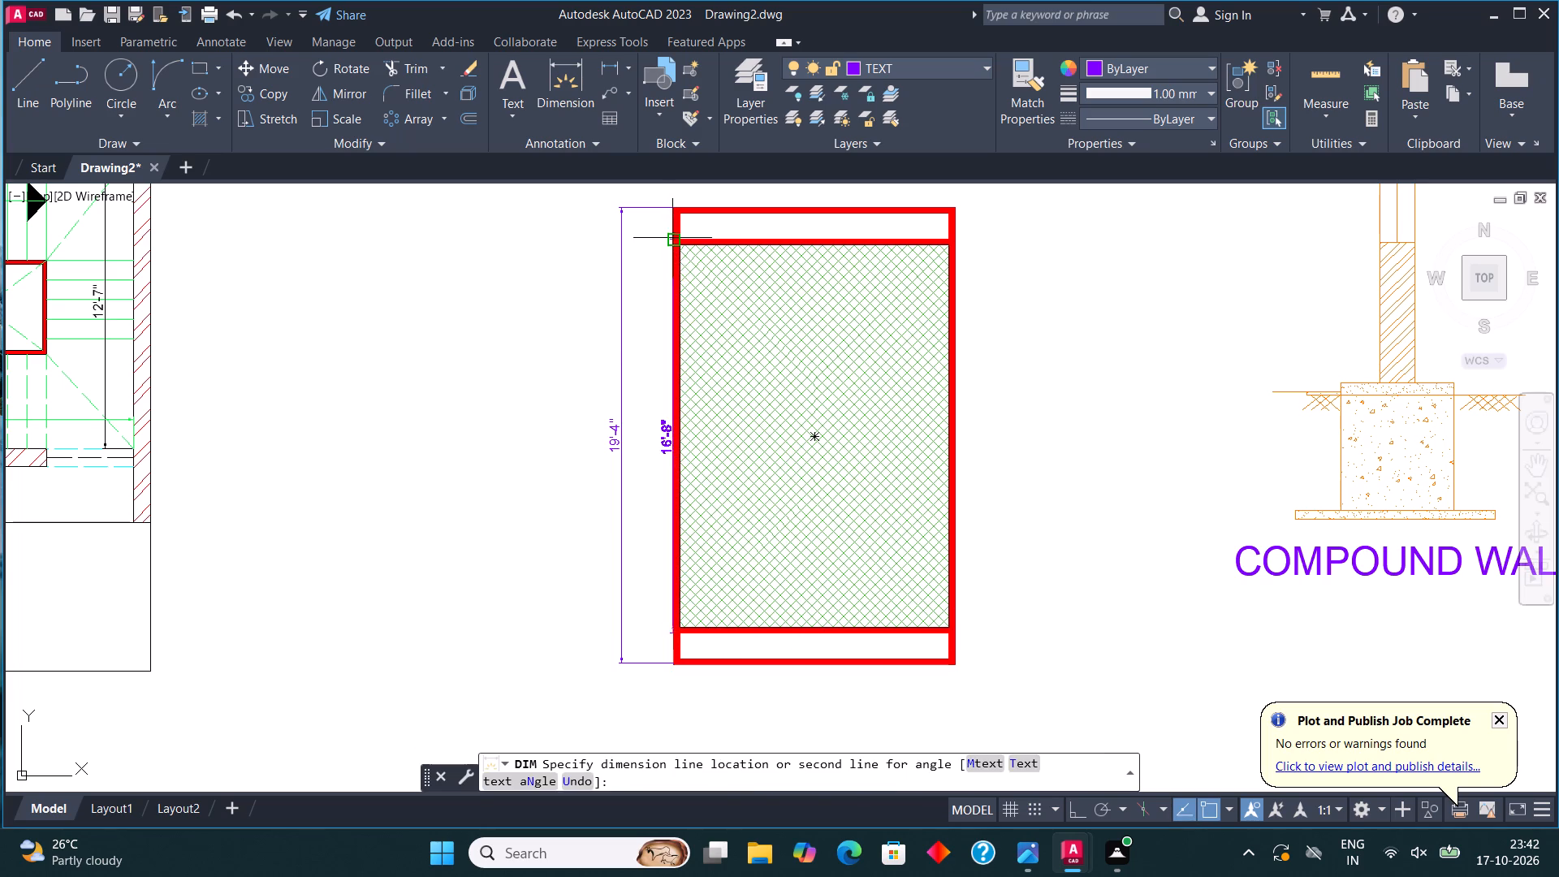
pyautogui.click(650, 240)
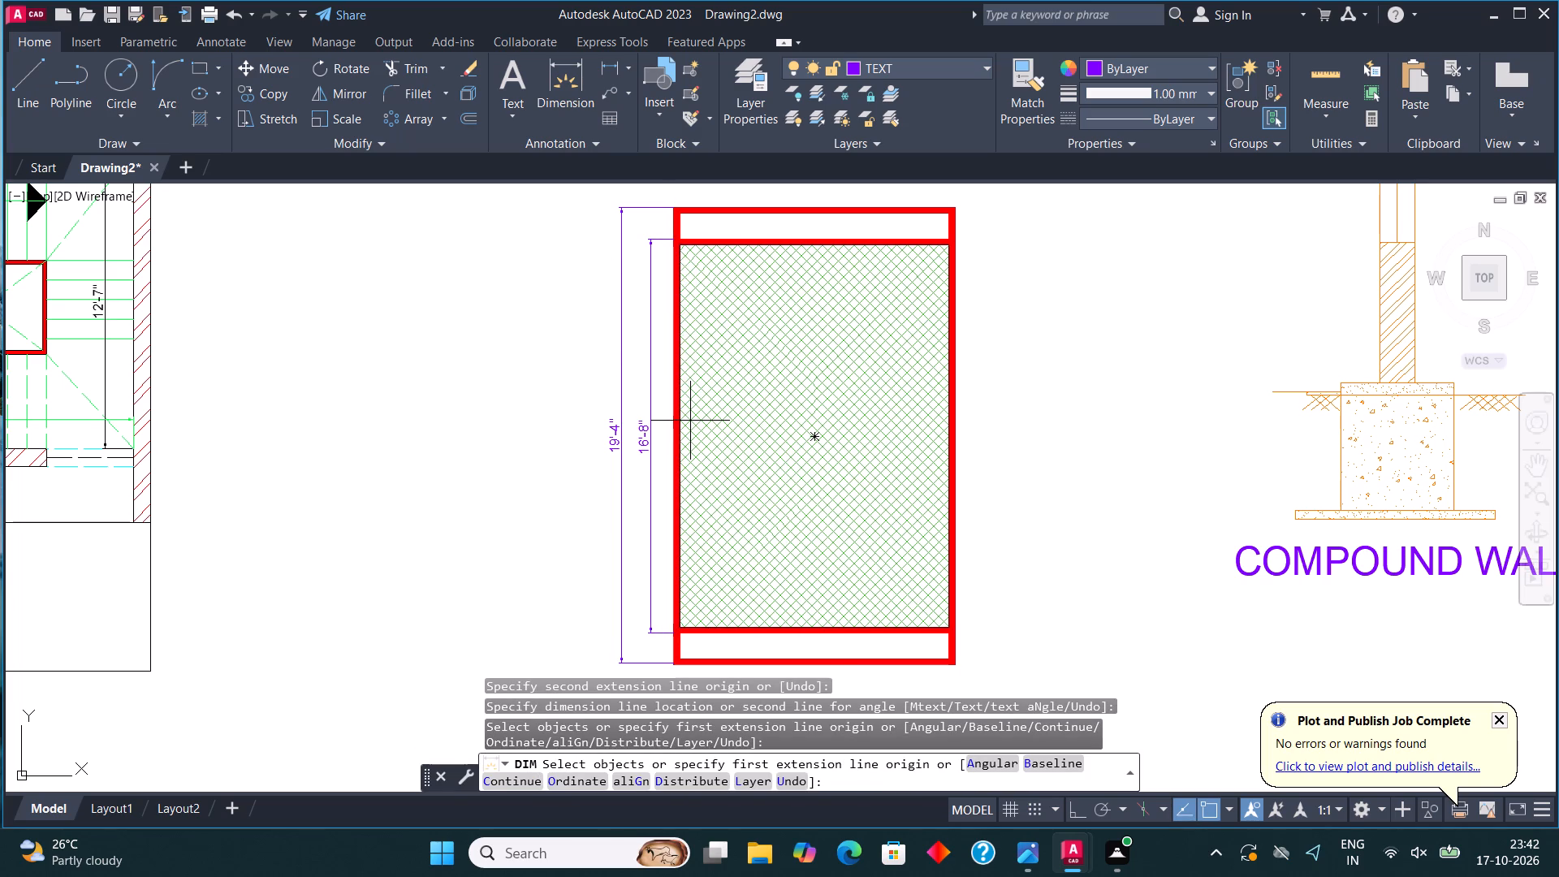
pyautogui.moveTo(700, 392); pyautogui.dragTo(705, 542, button='middle')
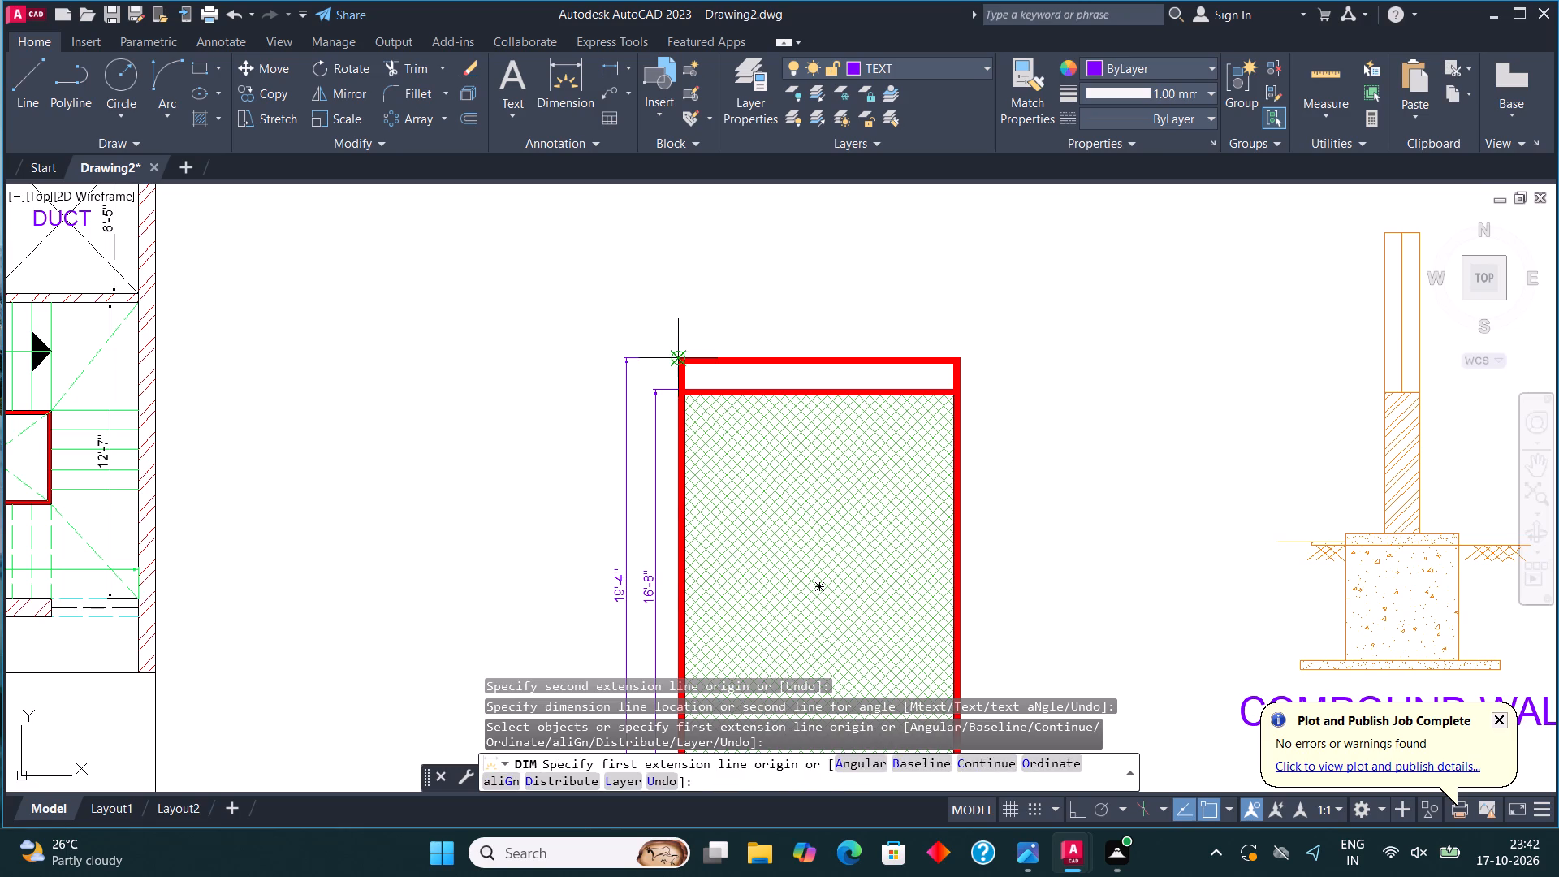
pyautogui.click(678, 356)
pyautogui.click(962, 356)
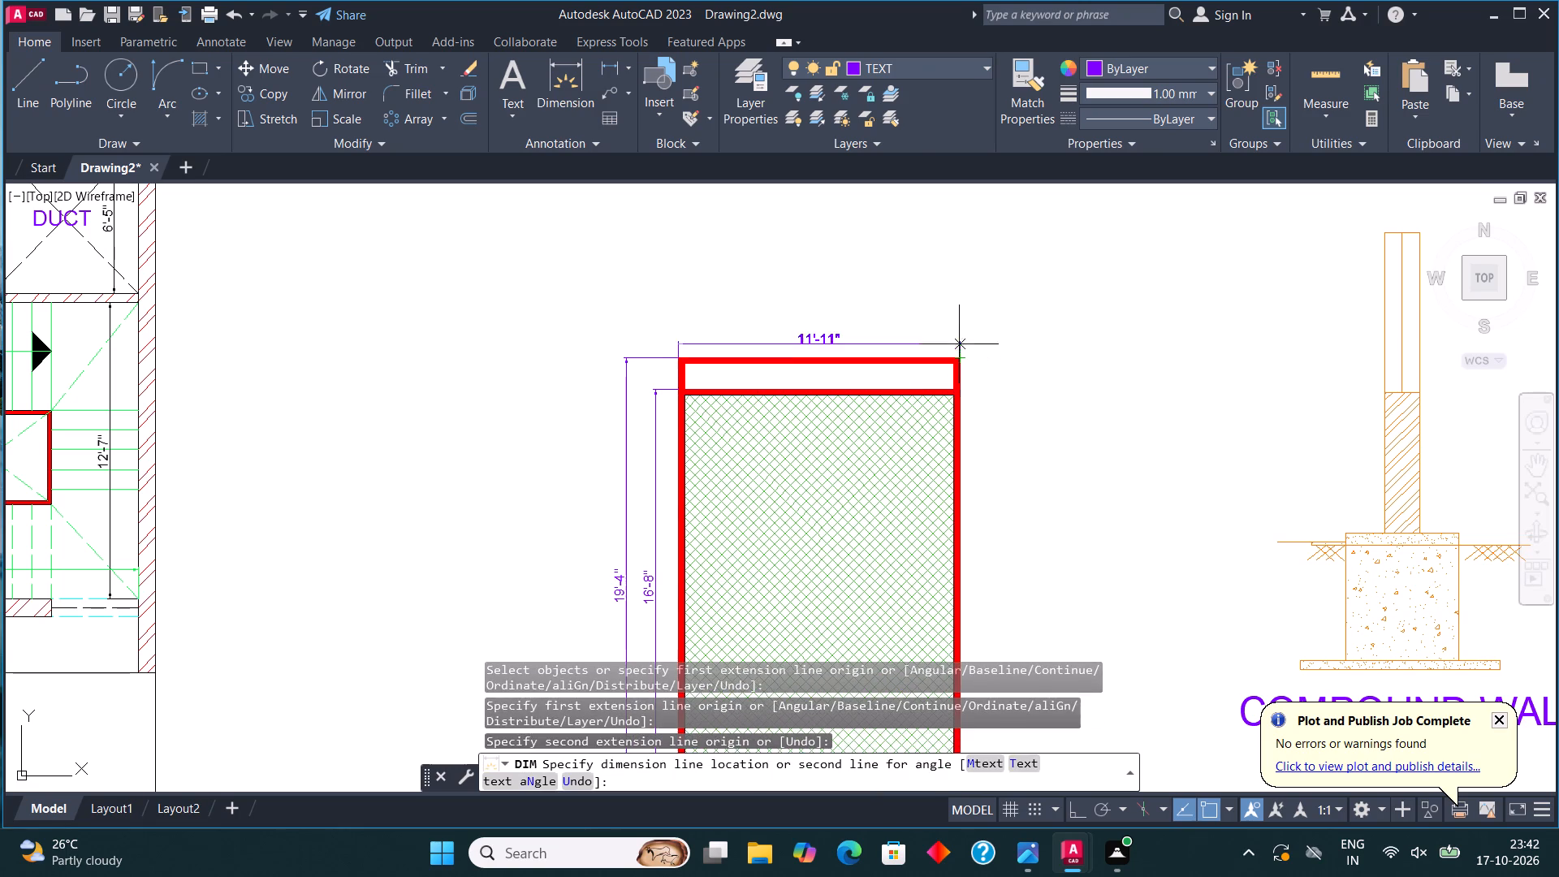
pyautogui.click(957, 326)
pyautogui.scroll(-2, 721, 348)
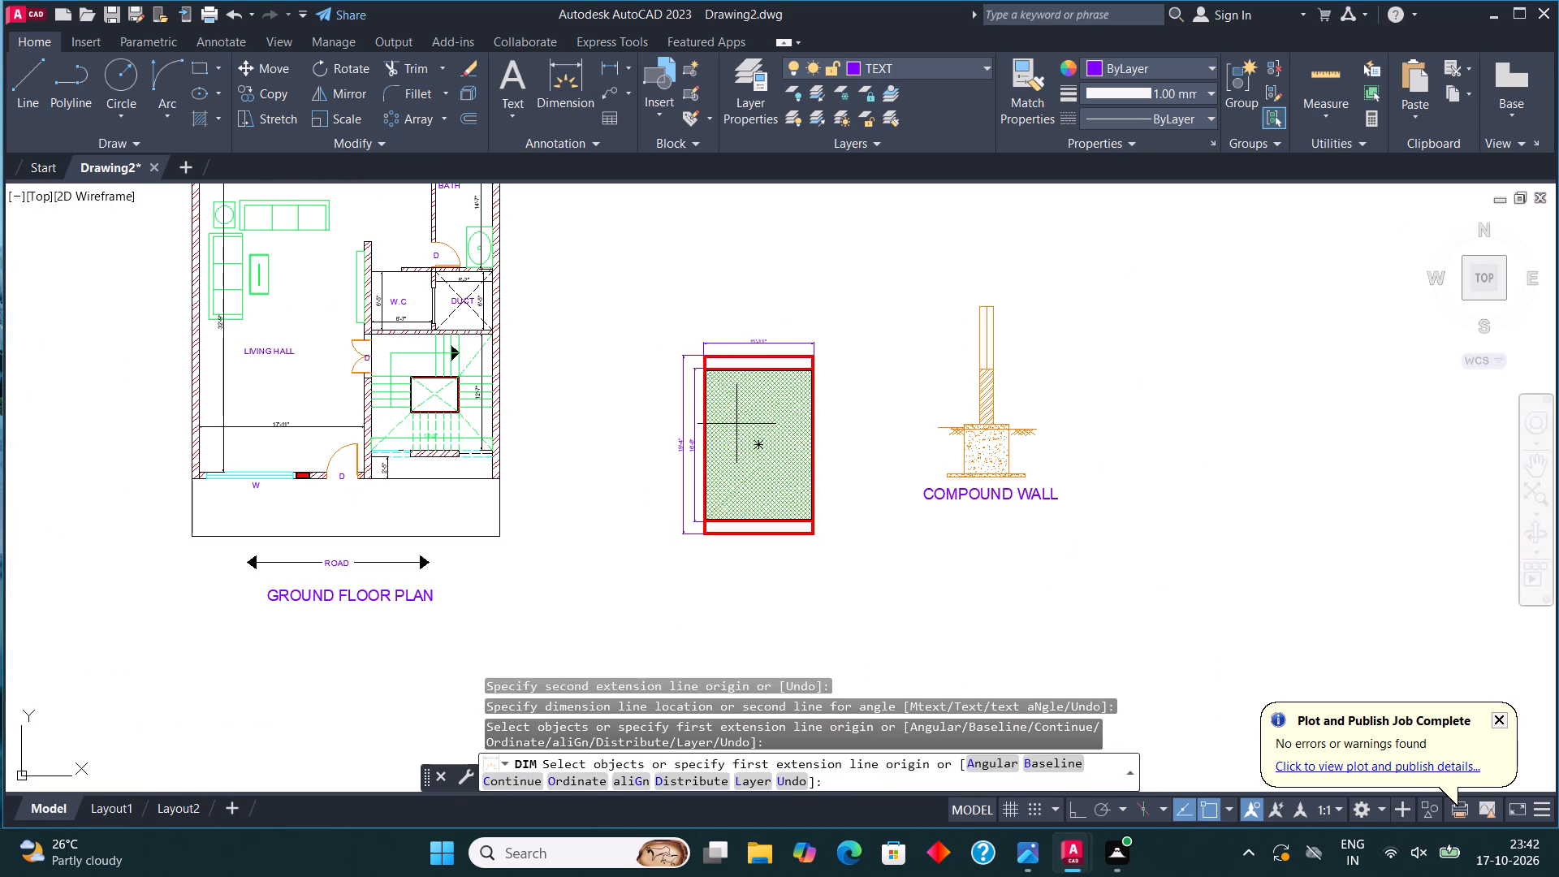
pyautogui.press('Escape')
# Switch from model space to the Layout1 sheet to view the whole set of drawings.
pyautogui.scroll(-2, 790, 562)
pyautogui.scroll(-2, 814, 464)
pyautogui.moveTo(810, 445); pyautogui.dragTo(790, 450, button='middle')
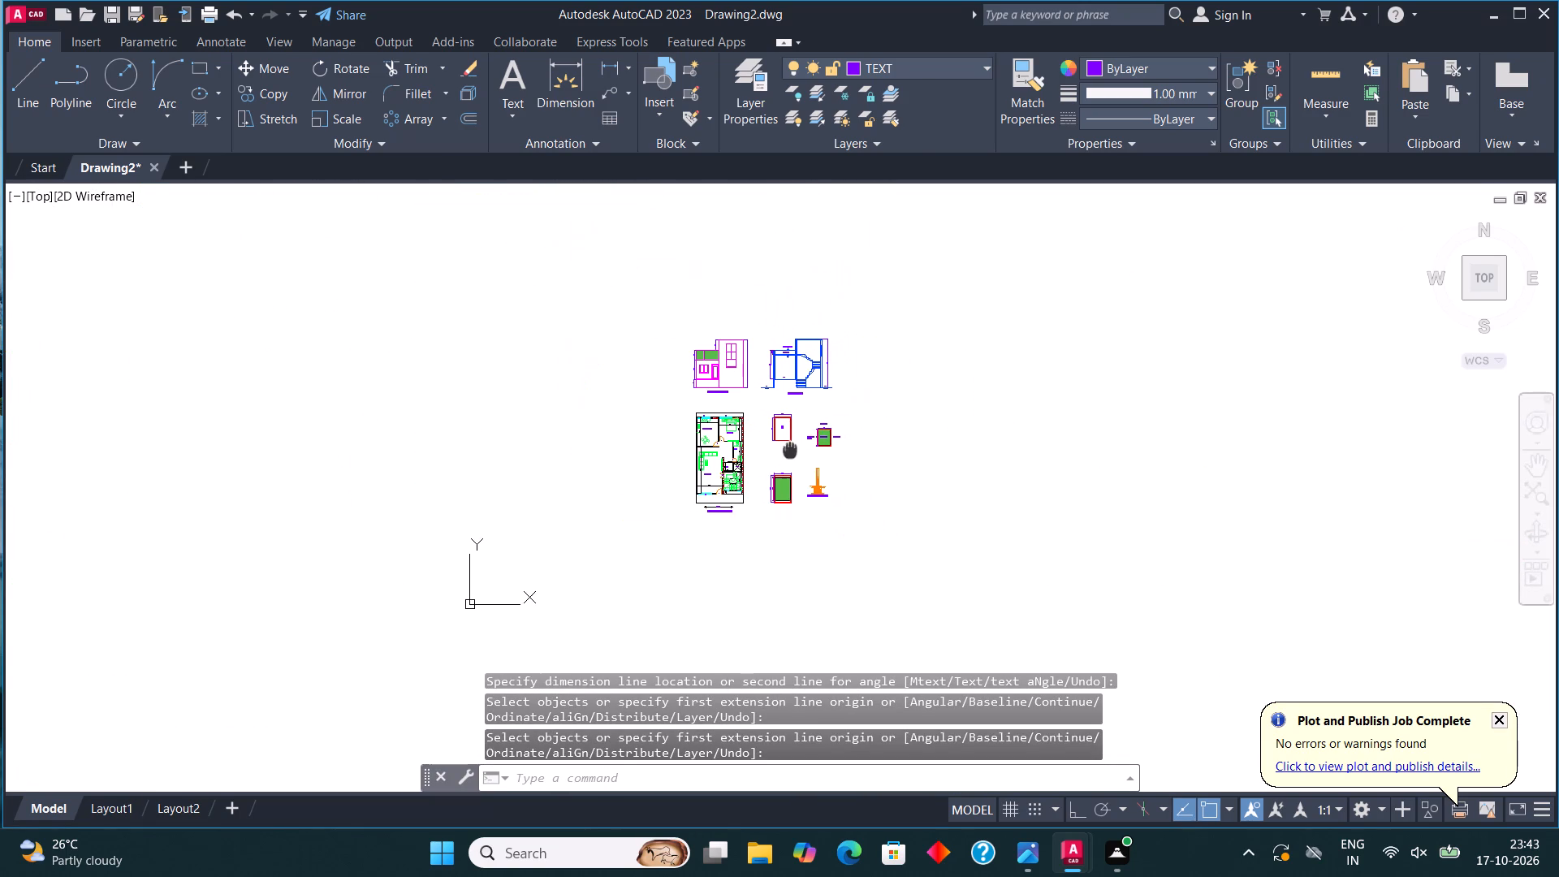
pyautogui.moveTo(790, 450); pyautogui.dragTo(788, 450, button='middle')
pyautogui.click(128, 806)
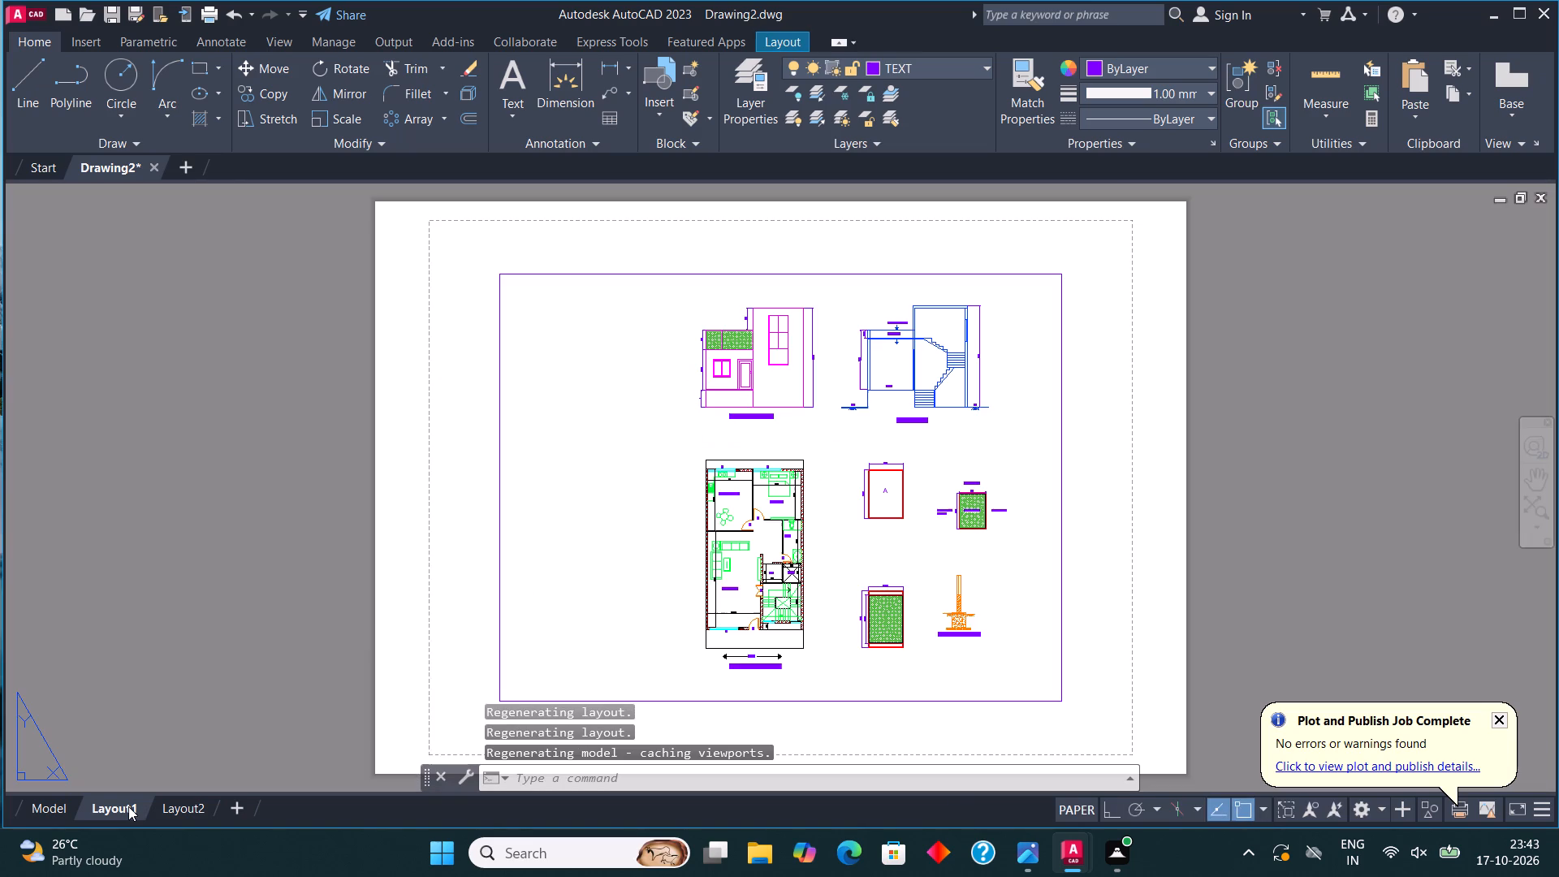
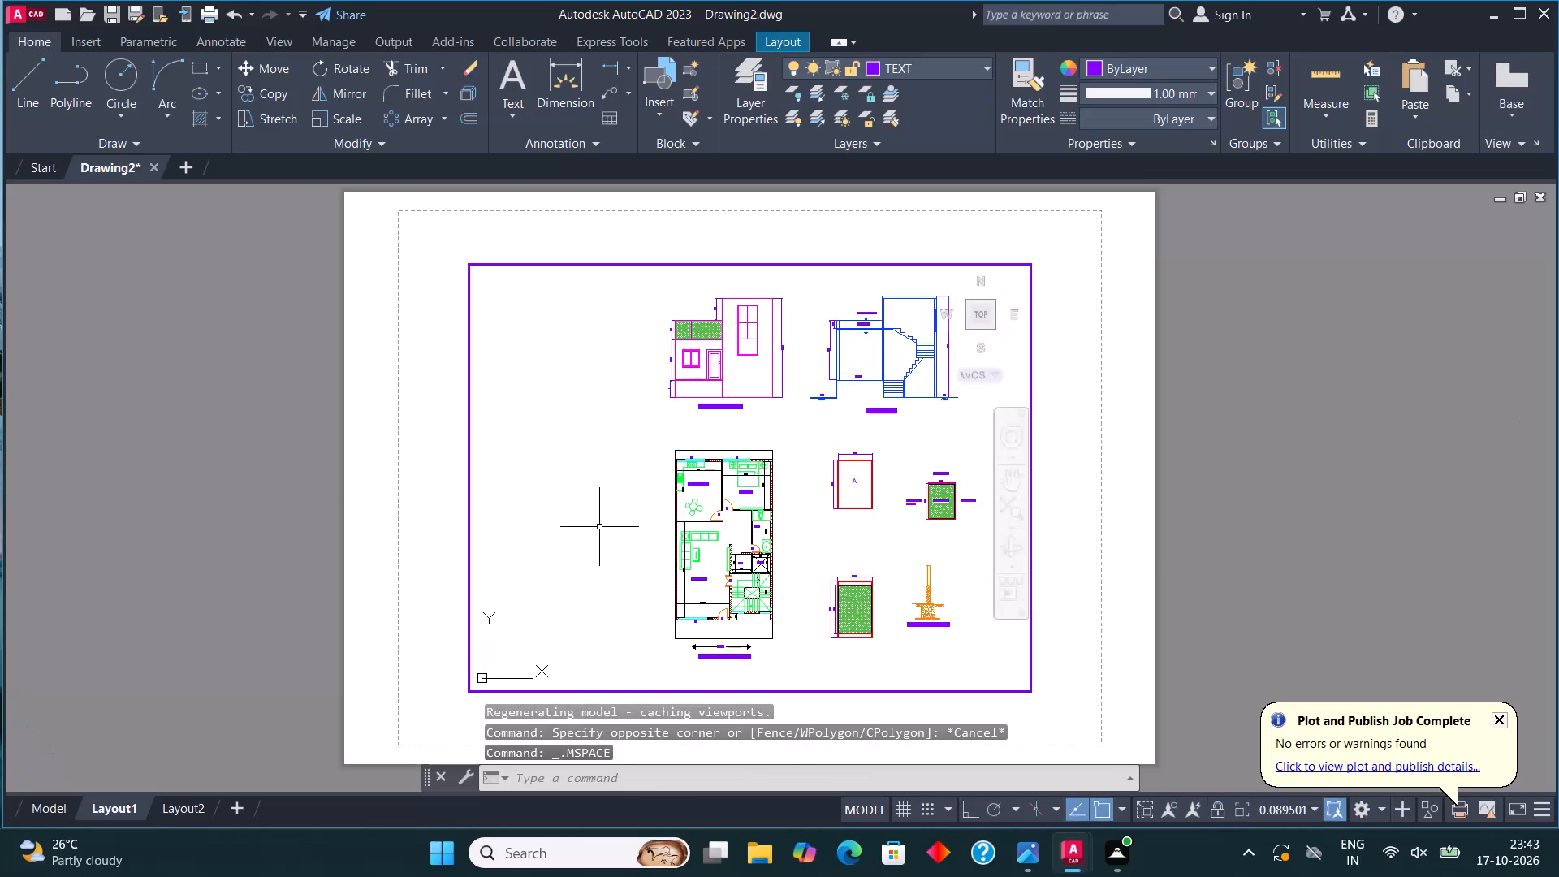
# Shift the drawings sideways inside the Layout1 viewport so they sit nearer the middle of the frame.
pyautogui.moveTo(608, 492); pyautogui.dragTo(512, 495, button='middle')
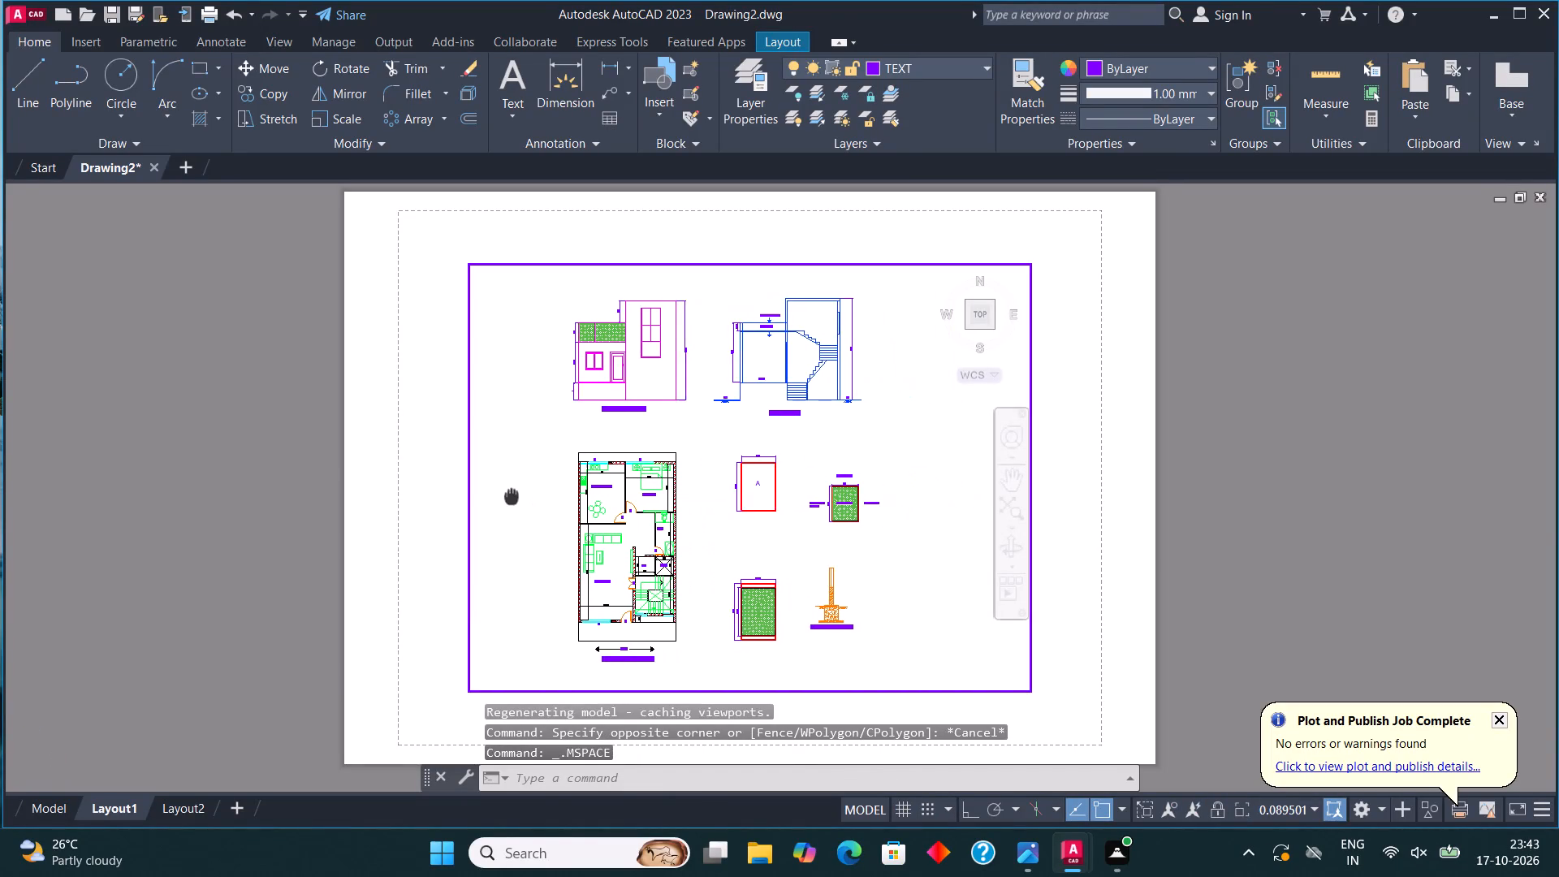
pyautogui.moveTo(512, 495); pyautogui.dragTo(536, 499, button='middle')
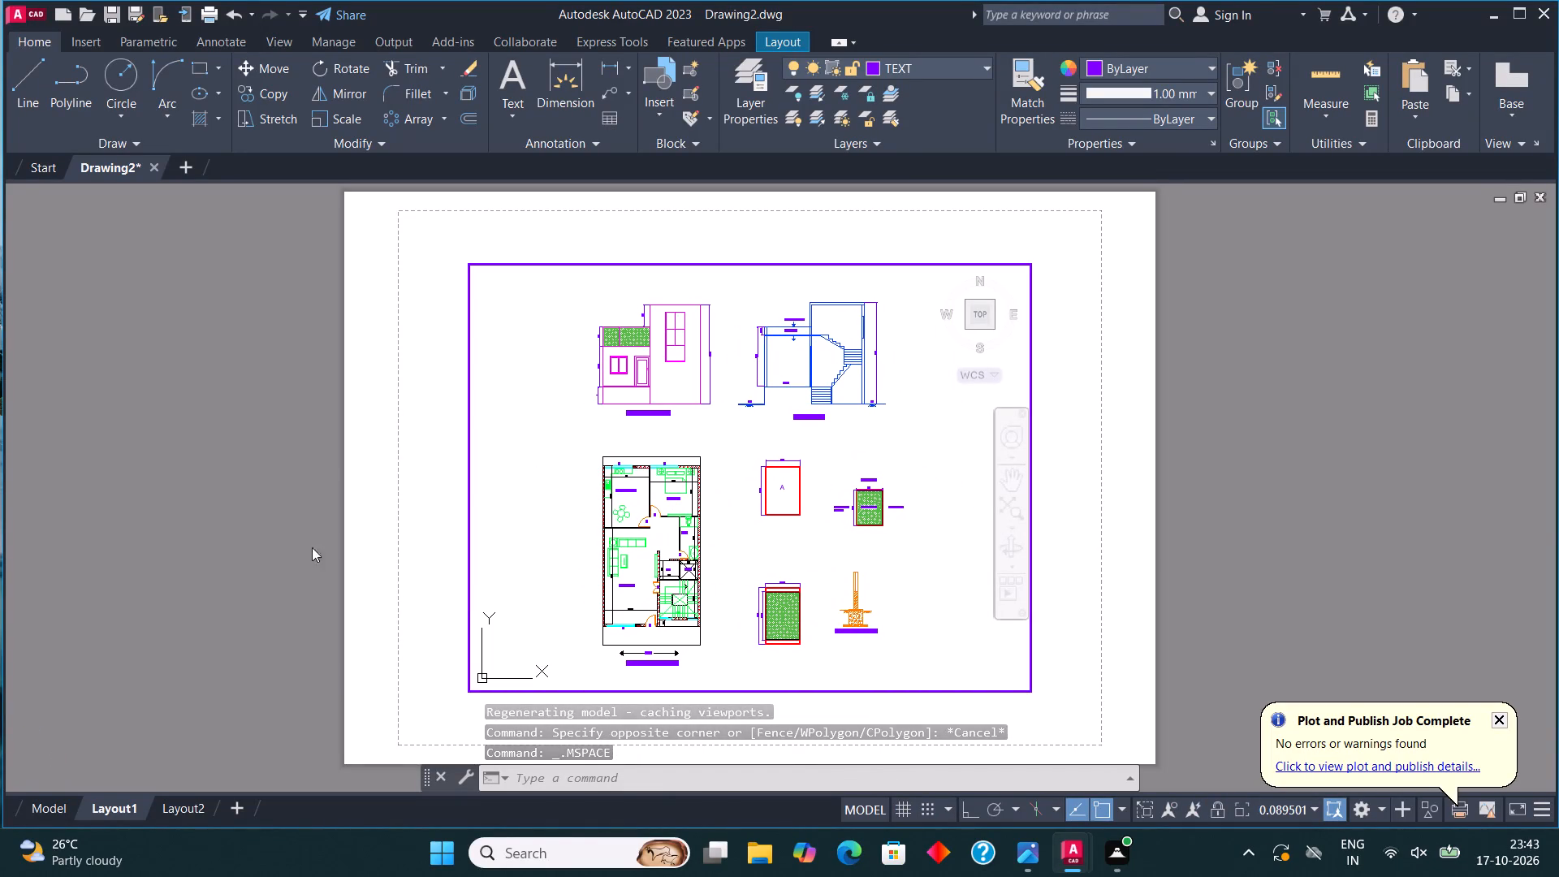
# Switch from Layout1 to model space and bring all the house drawings into view.
pyautogui.click(41, 801)
pyautogui.scroll(-1, 417, 563)
pyautogui.scroll(2, 586, 443)
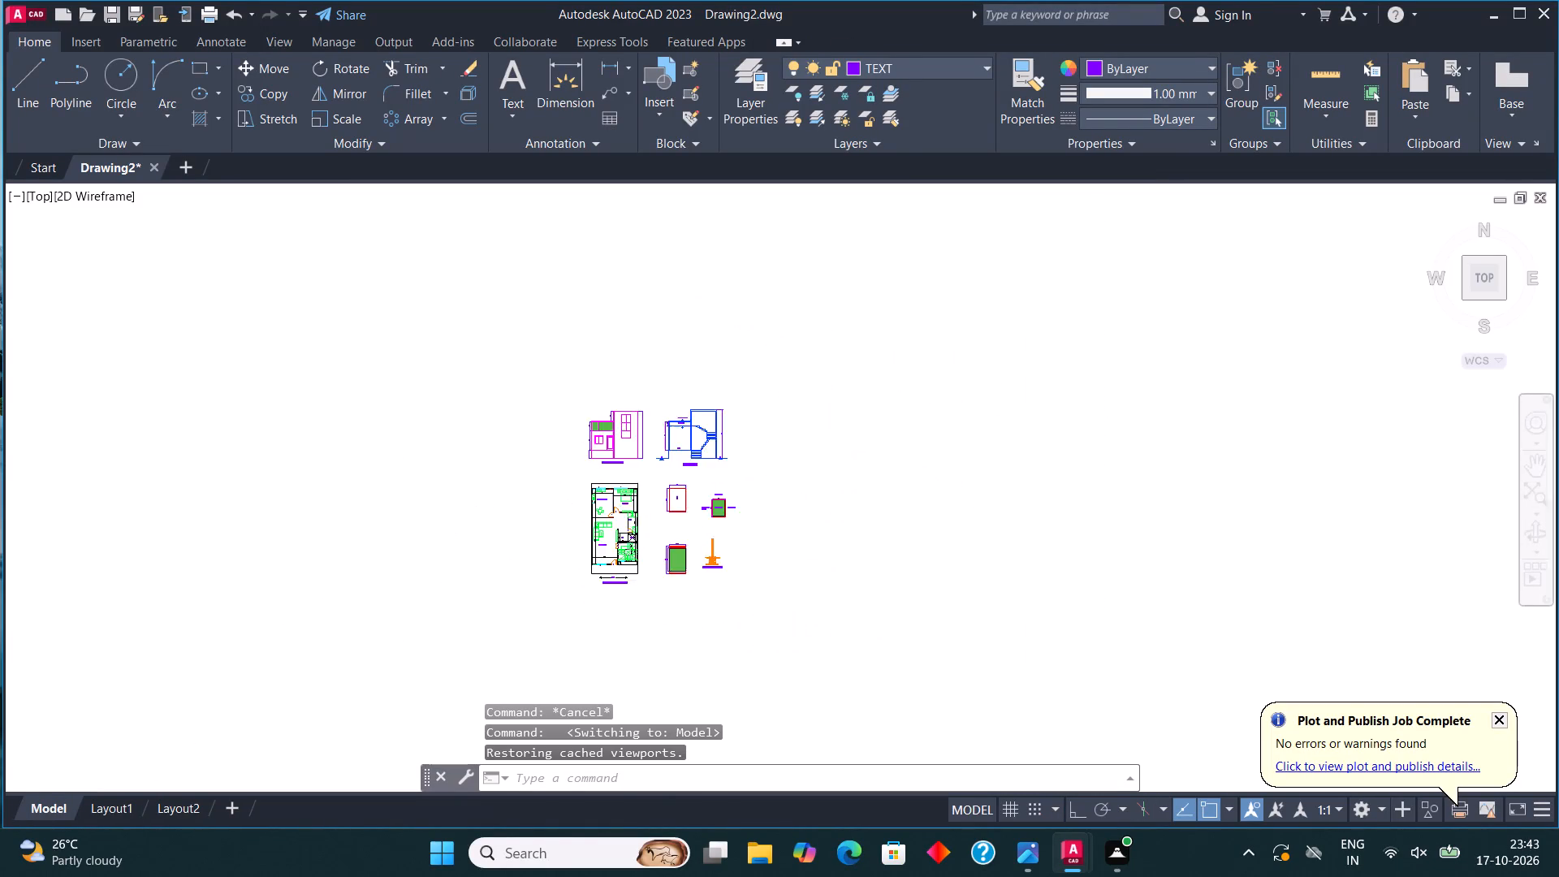
pyautogui.moveTo(697, 464); pyautogui.dragTo(672, 422, button='middle')
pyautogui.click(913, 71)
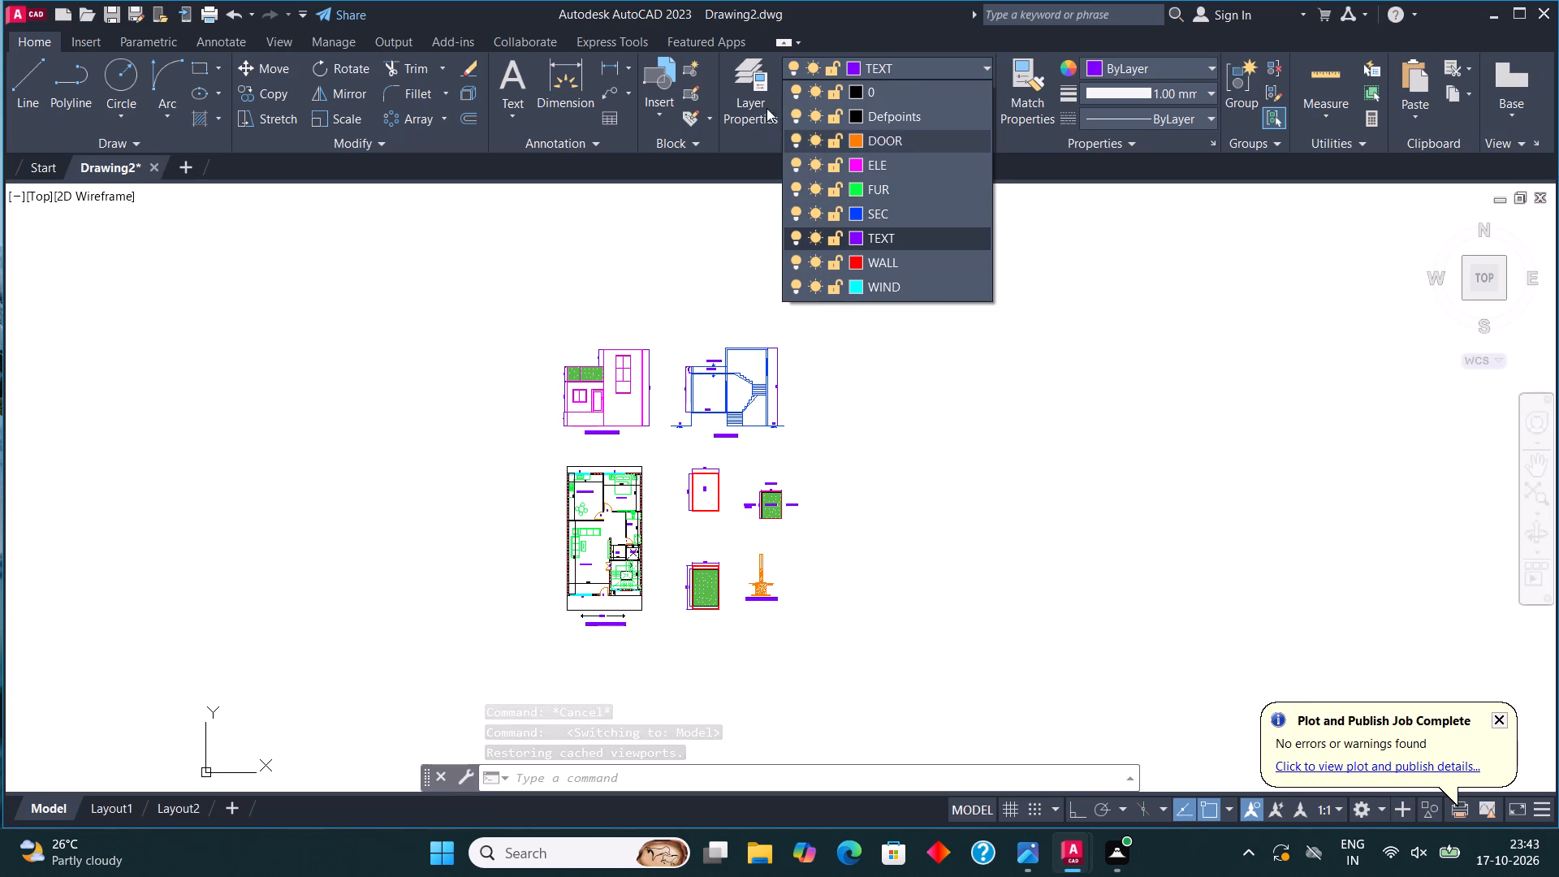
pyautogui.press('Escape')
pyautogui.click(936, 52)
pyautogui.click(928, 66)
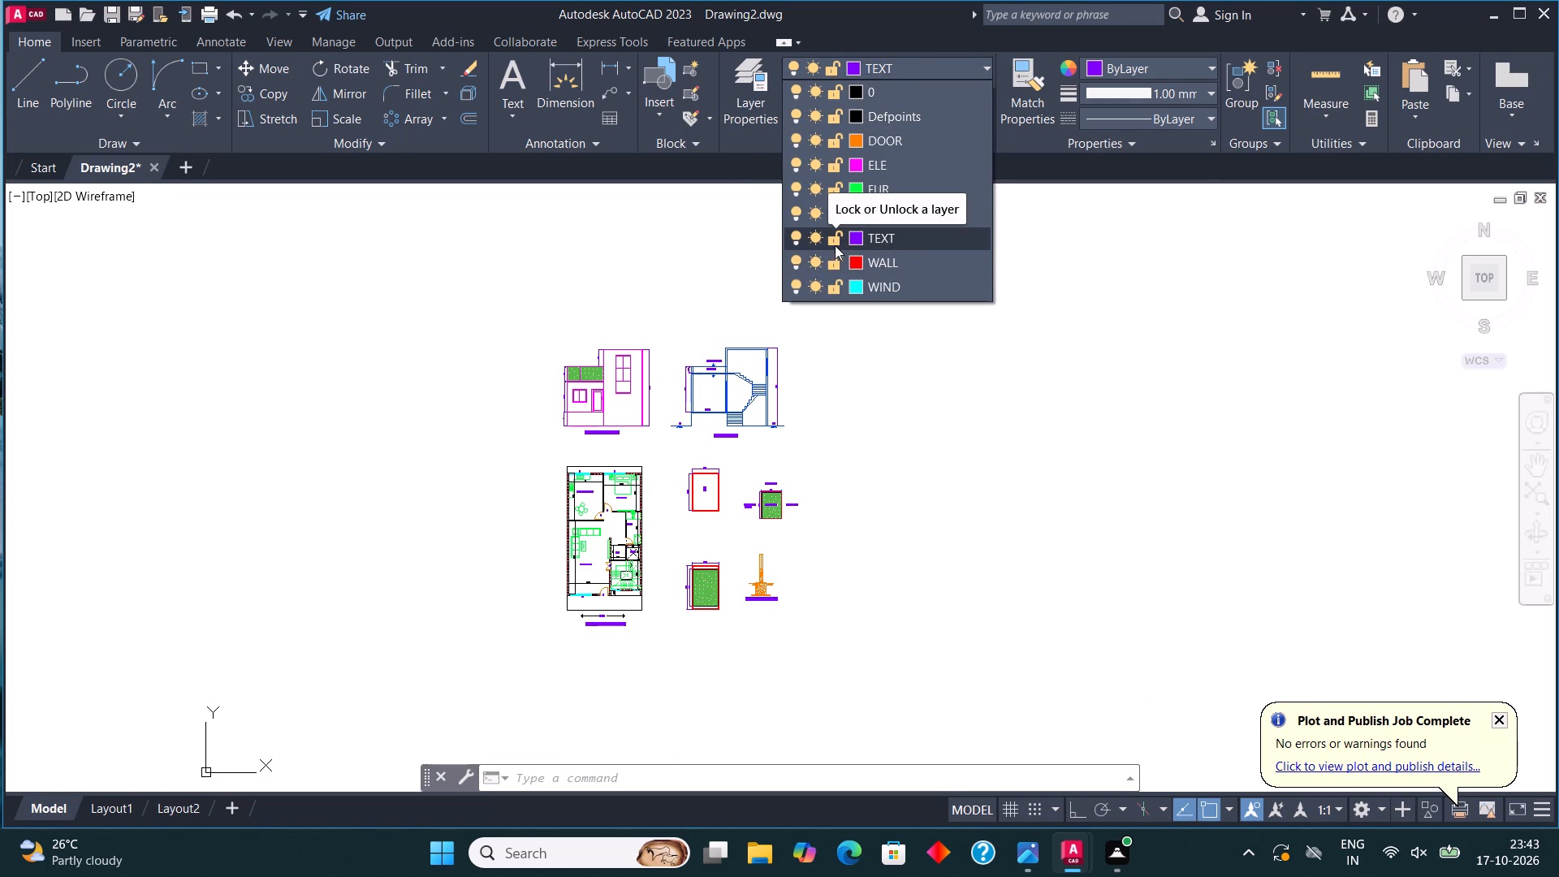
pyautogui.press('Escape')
# Create a new layer named LL with yellow index colour 50.
pyautogui.click(739, 88)
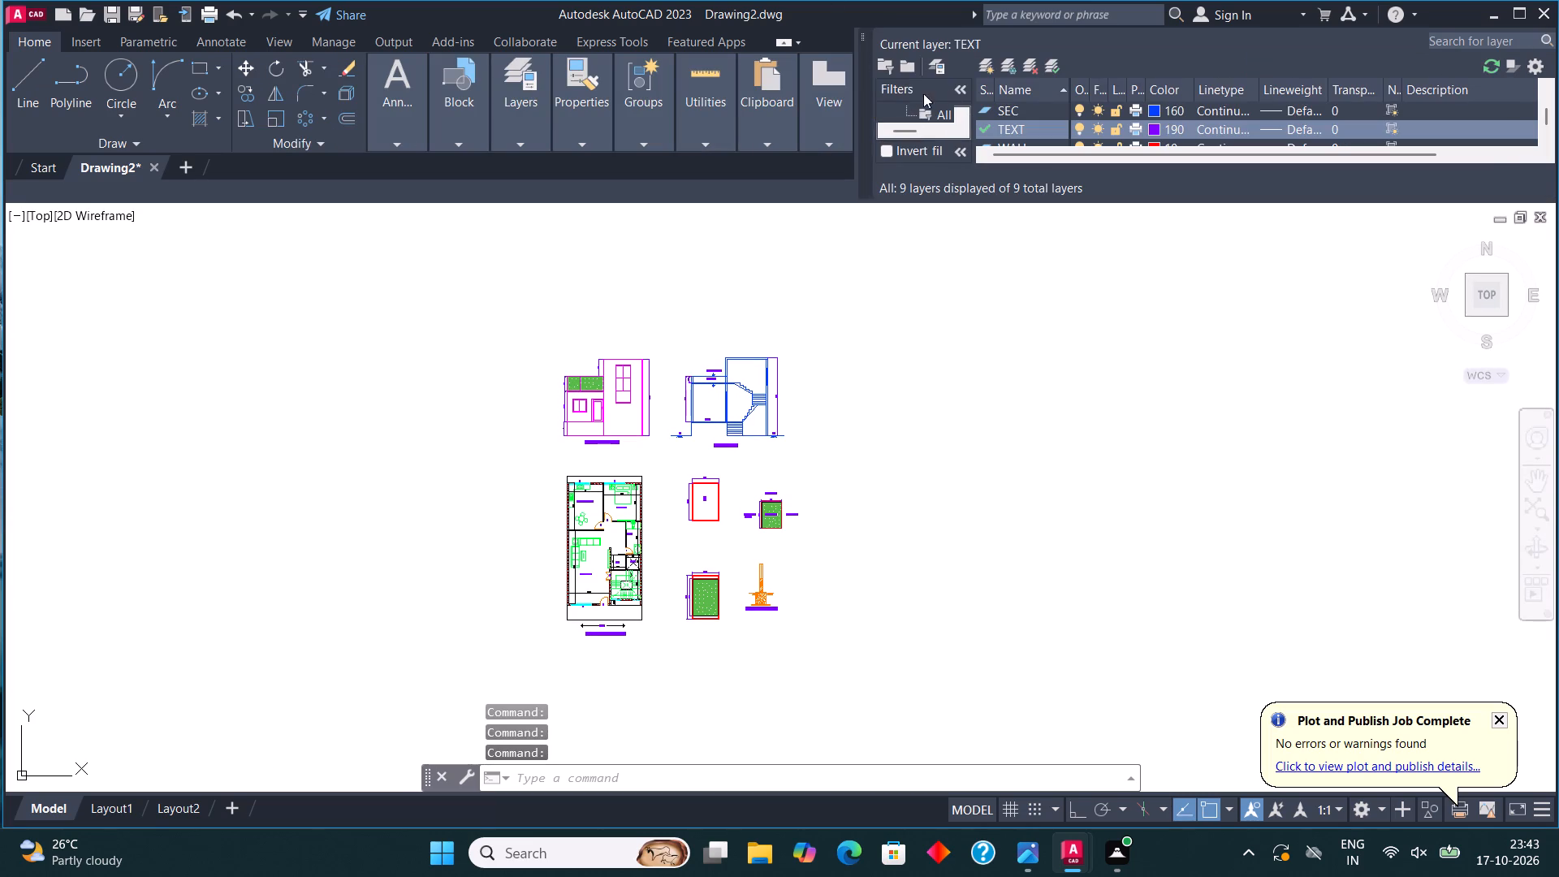
pyautogui.click(989, 61)
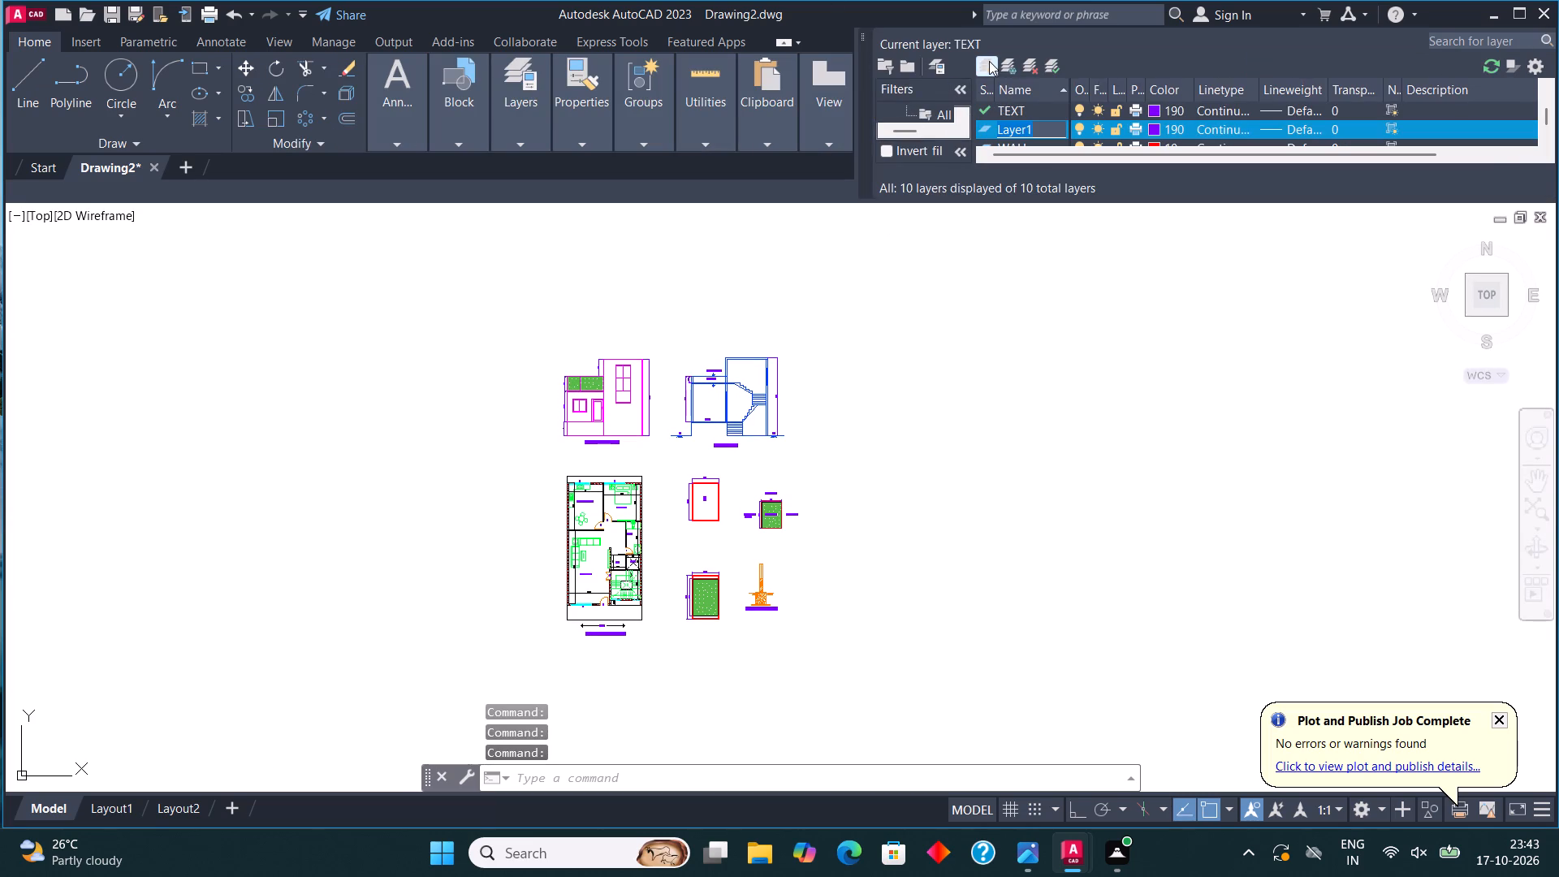
pyautogui.write('LL')
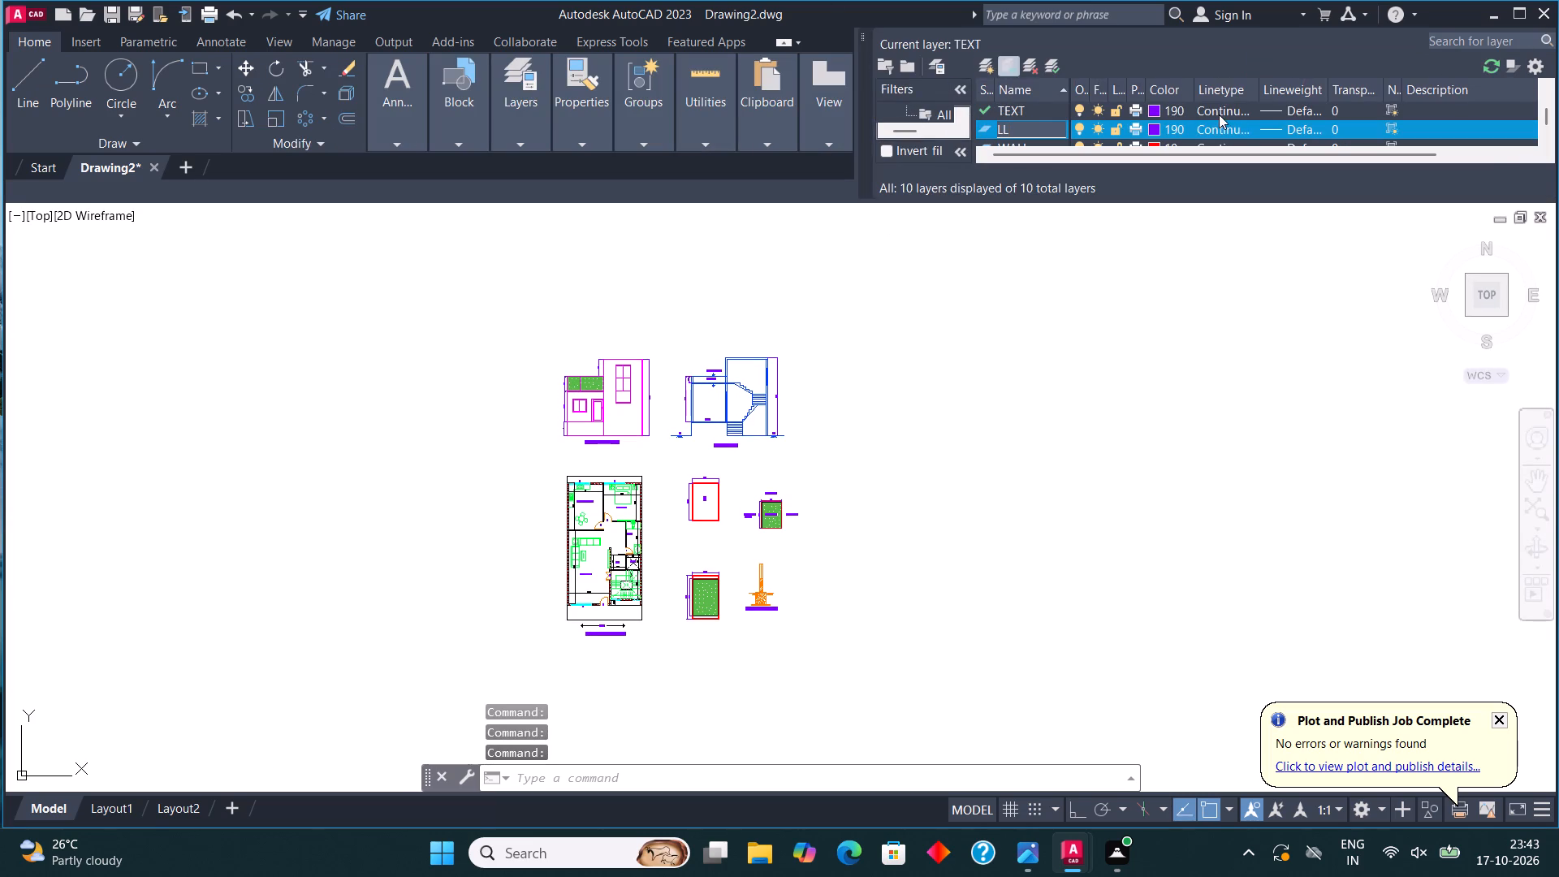
pyautogui.click(1155, 123)
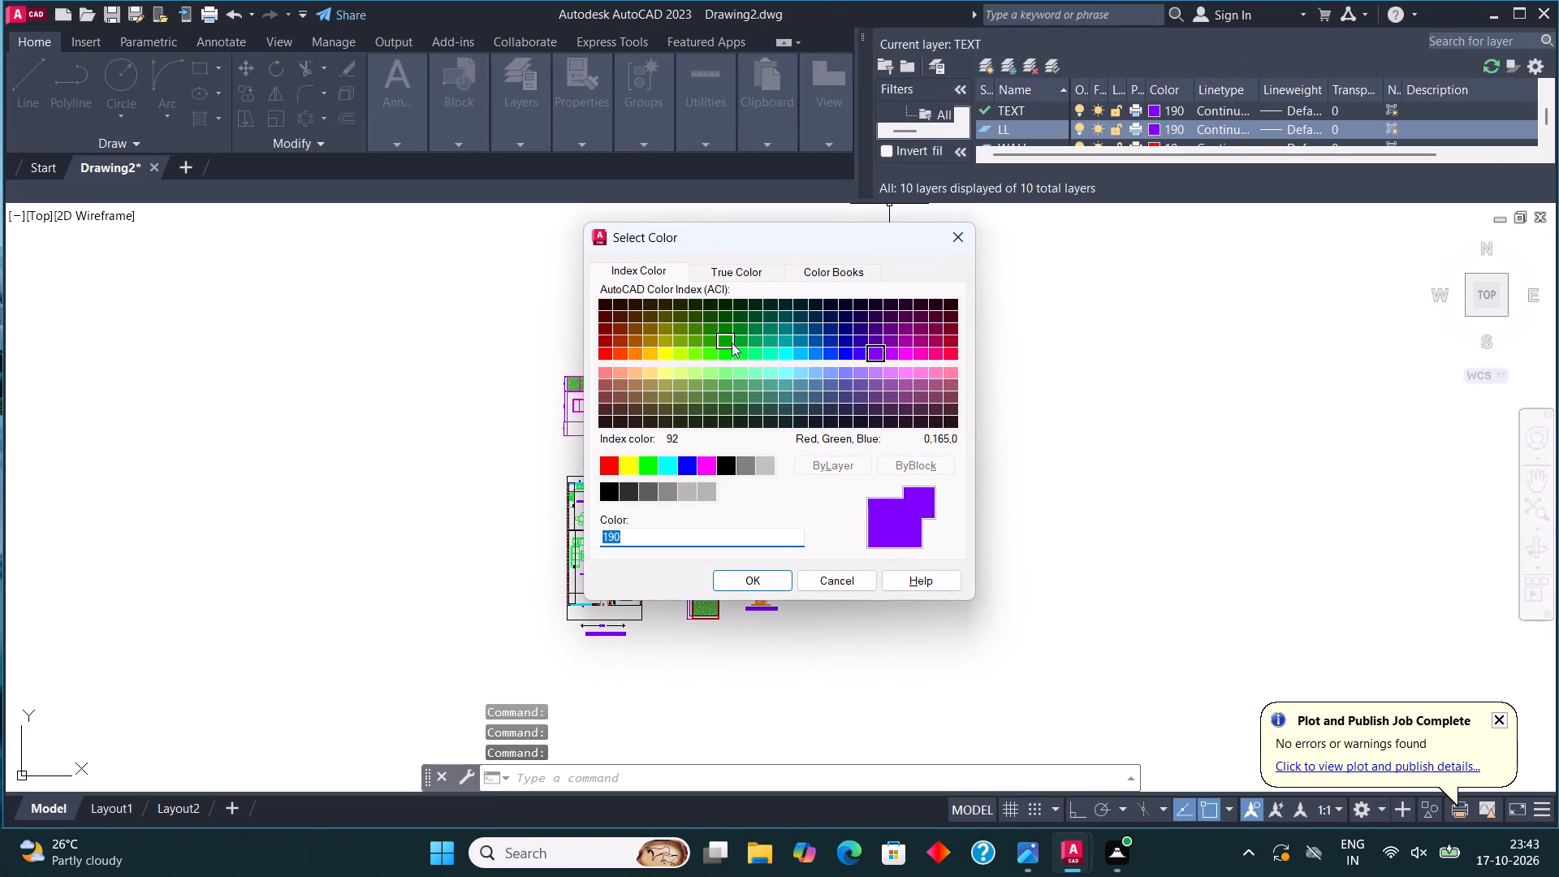
pyautogui.click(660, 359)
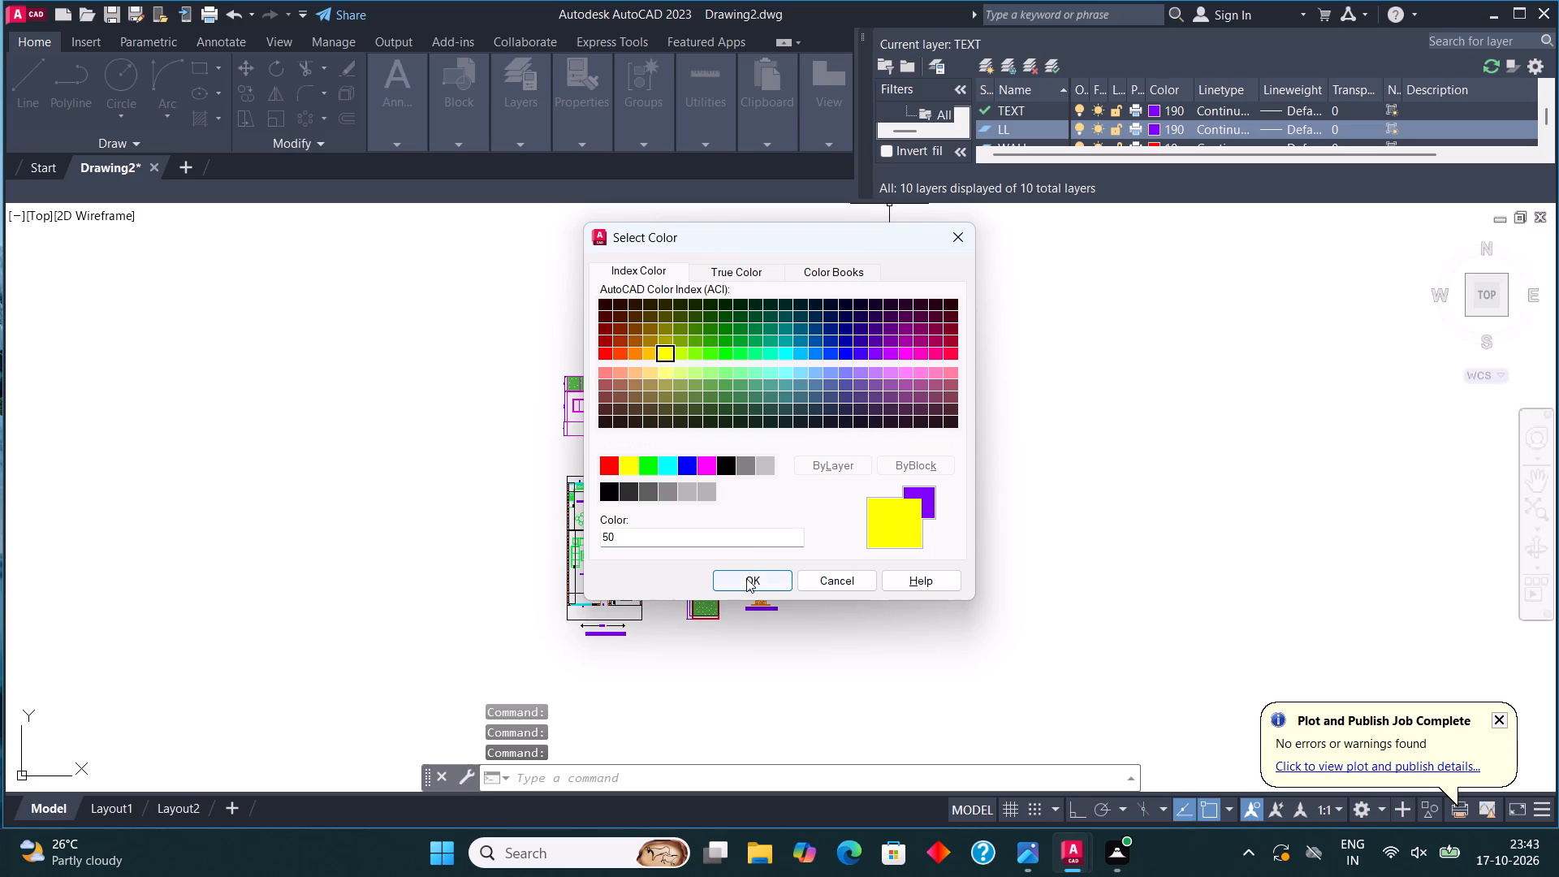
pyautogui.click(746, 578)
pyautogui.click(863, 29)
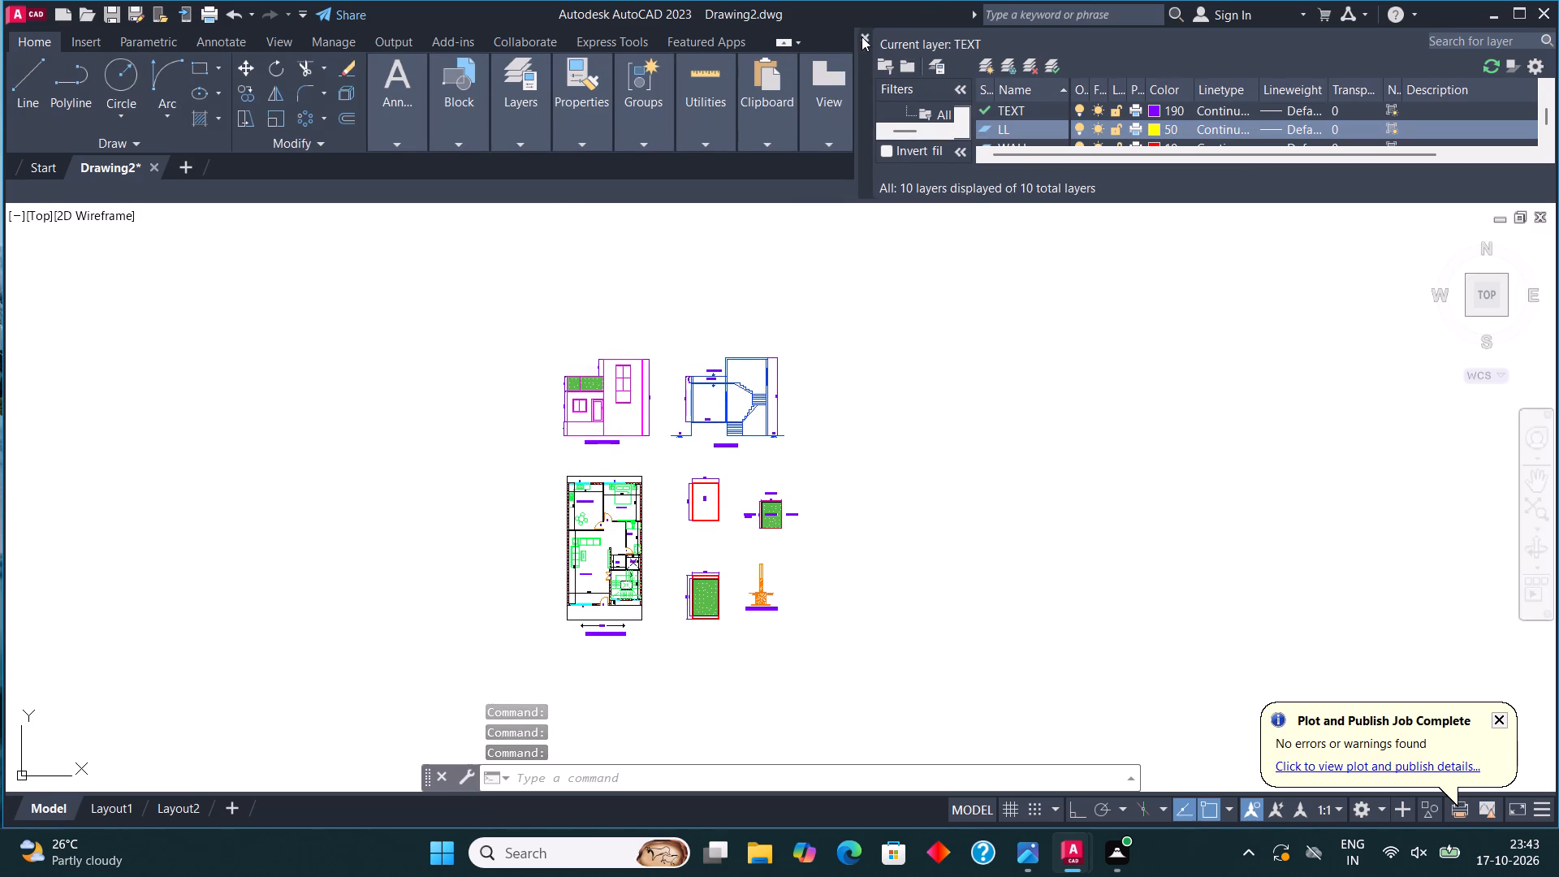
pyautogui.click(865, 33)
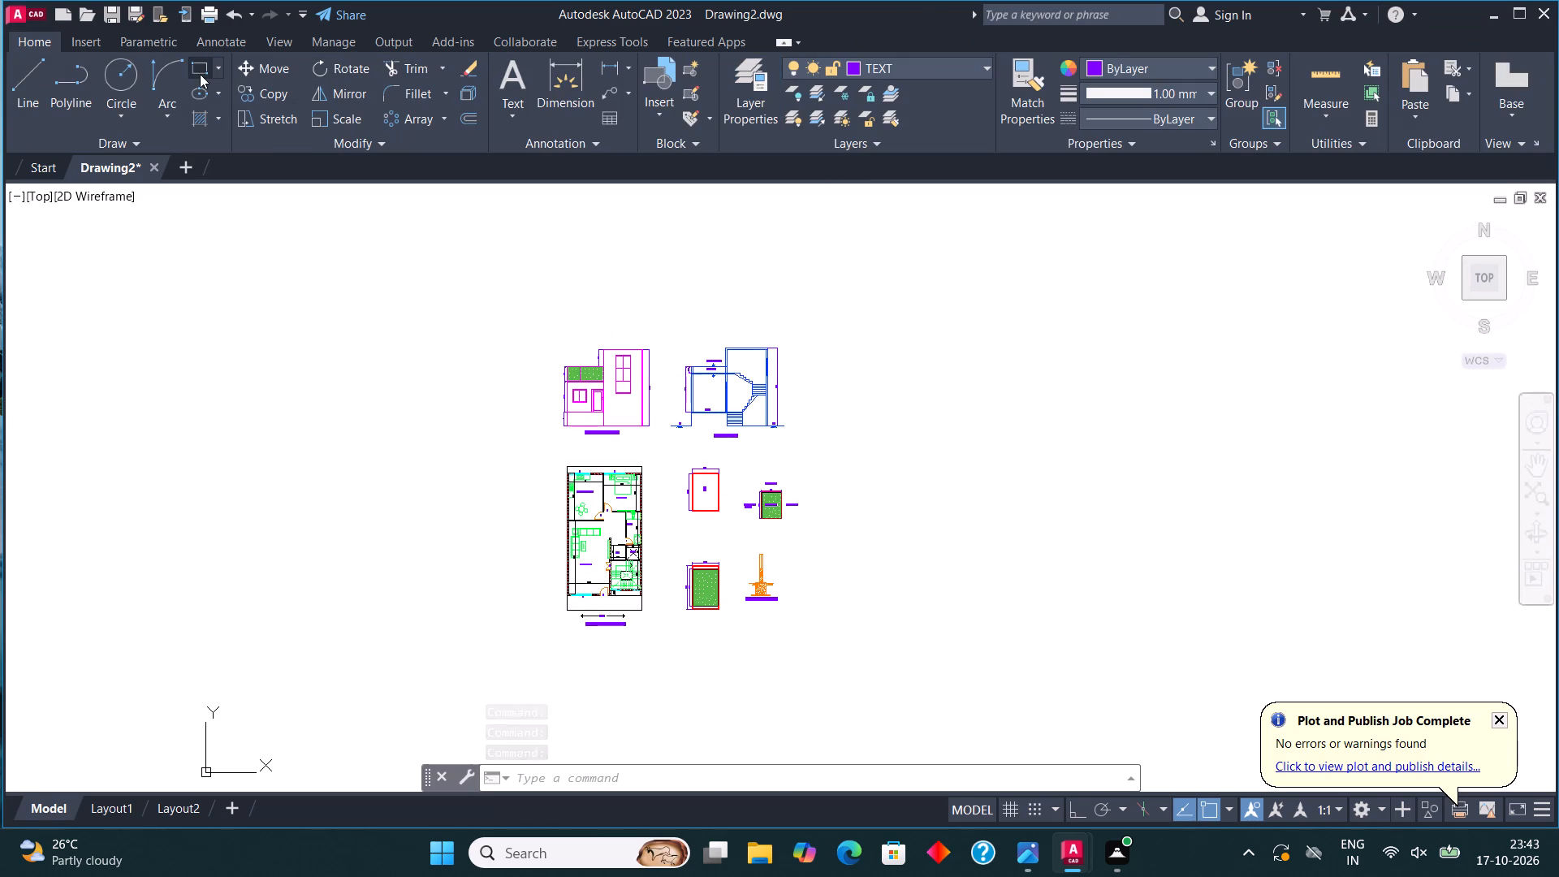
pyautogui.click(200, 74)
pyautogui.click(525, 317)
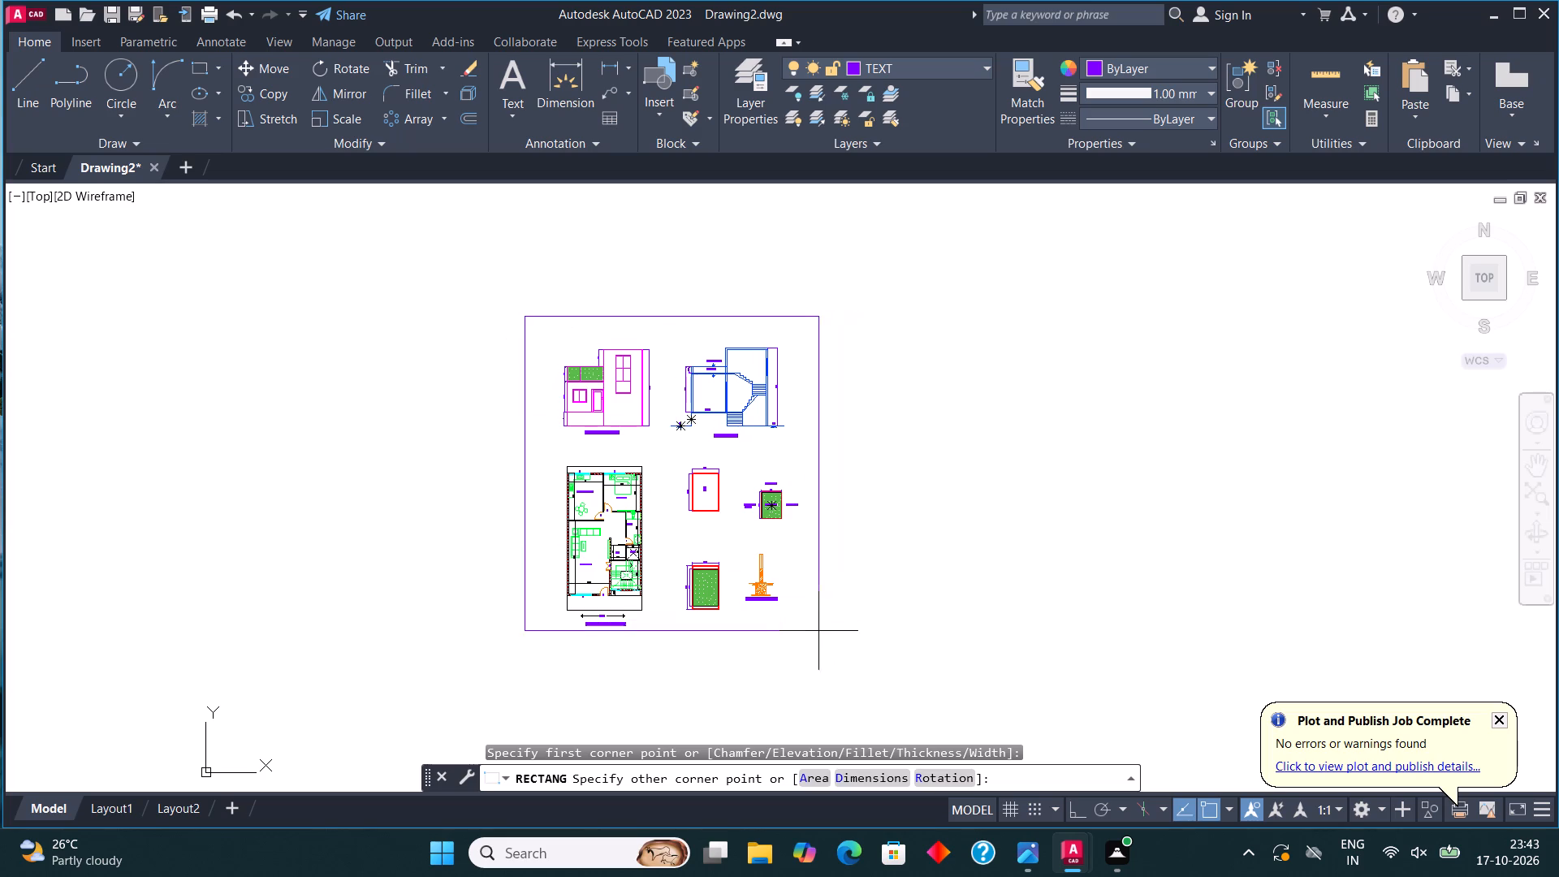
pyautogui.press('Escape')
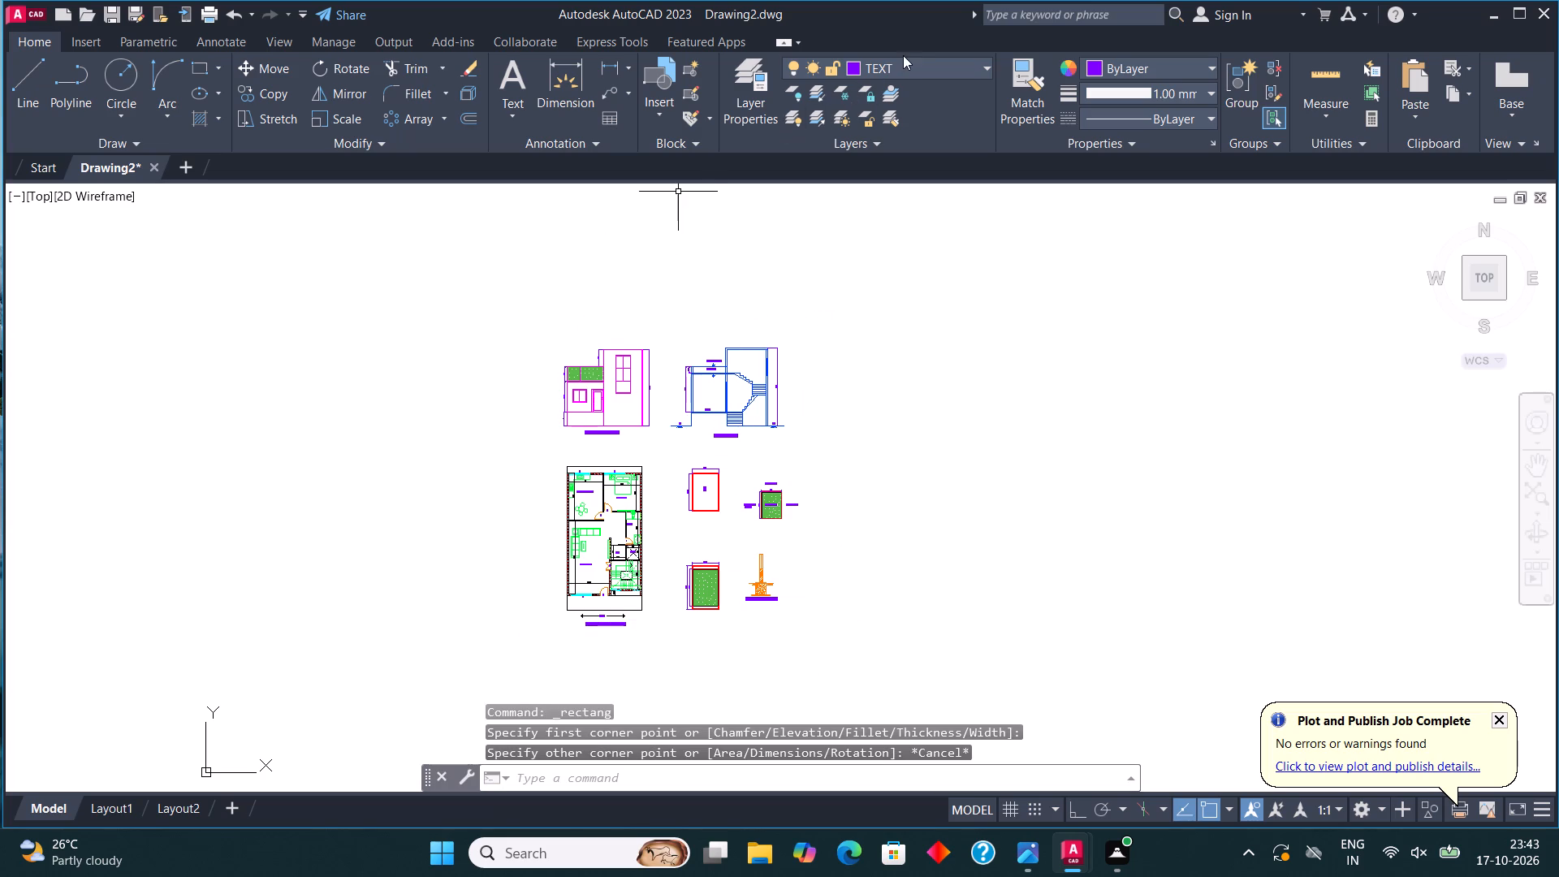
# Make layer LL current and draw a rectangular border enclosing all the elevation, section, plan and detail drawings.
pyautogui.click(909, 51)
pyautogui.click(909, 64)
pyautogui.click(889, 220)
pyautogui.click(190, 68)
pyautogui.click(546, 310)
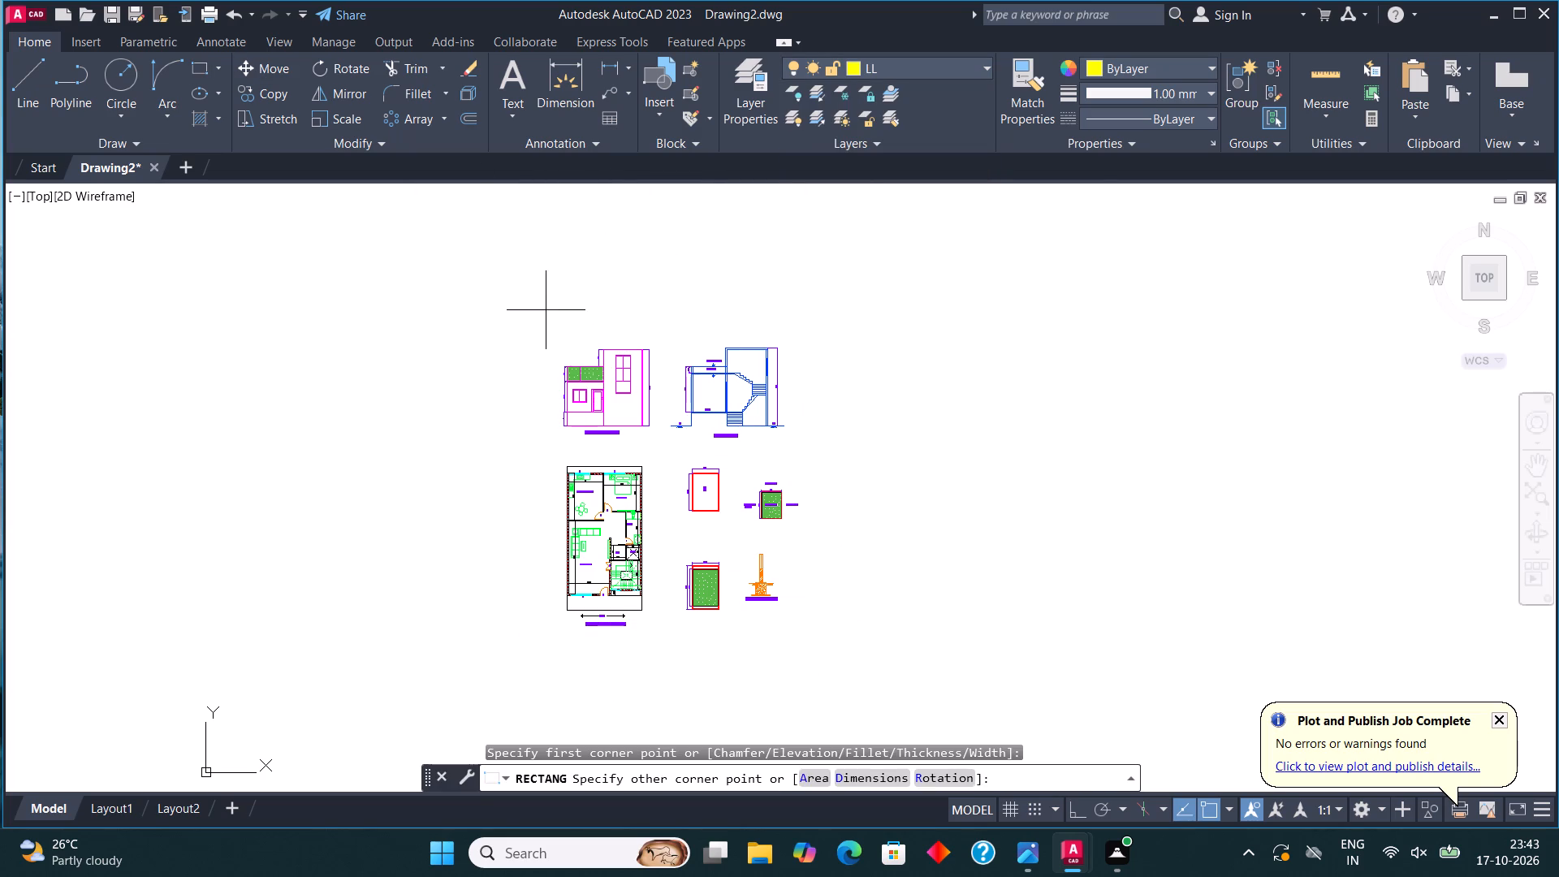
pyautogui.click(822, 648)
# Offset the yellow border rectangle outward by 9" to form a double sheet border.
pyautogui.scroll(3, 597, 389)
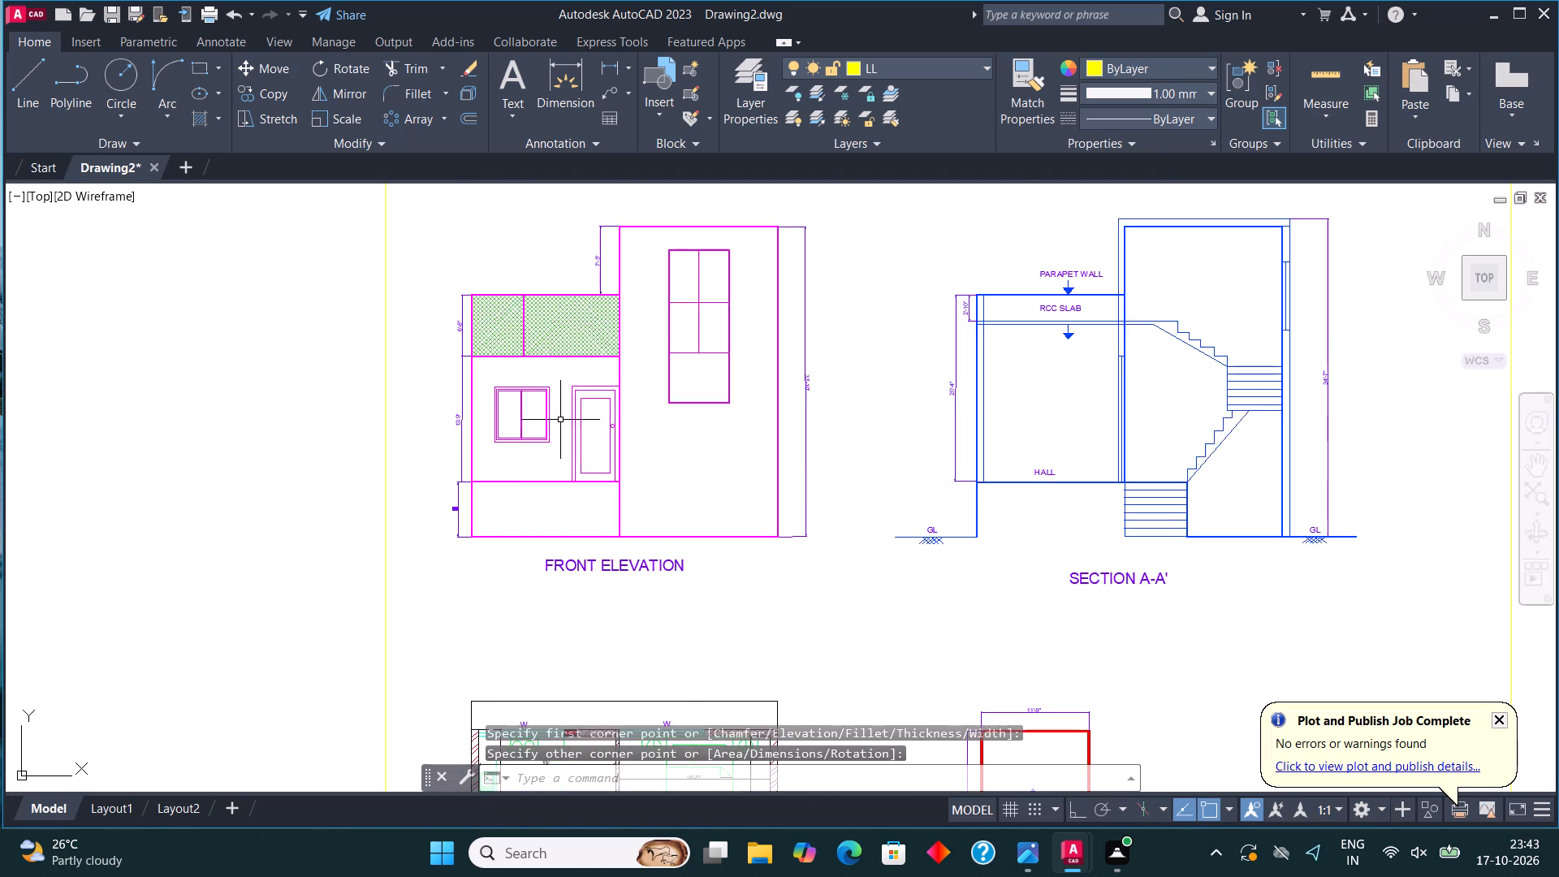
pyautogui.scroll(-3, 553, 441)
pyautogui.moveTo(615, 447); pyautogui.dragTo(635, 571, button='middle')
pyautogui.scroll(3, 617, 479)
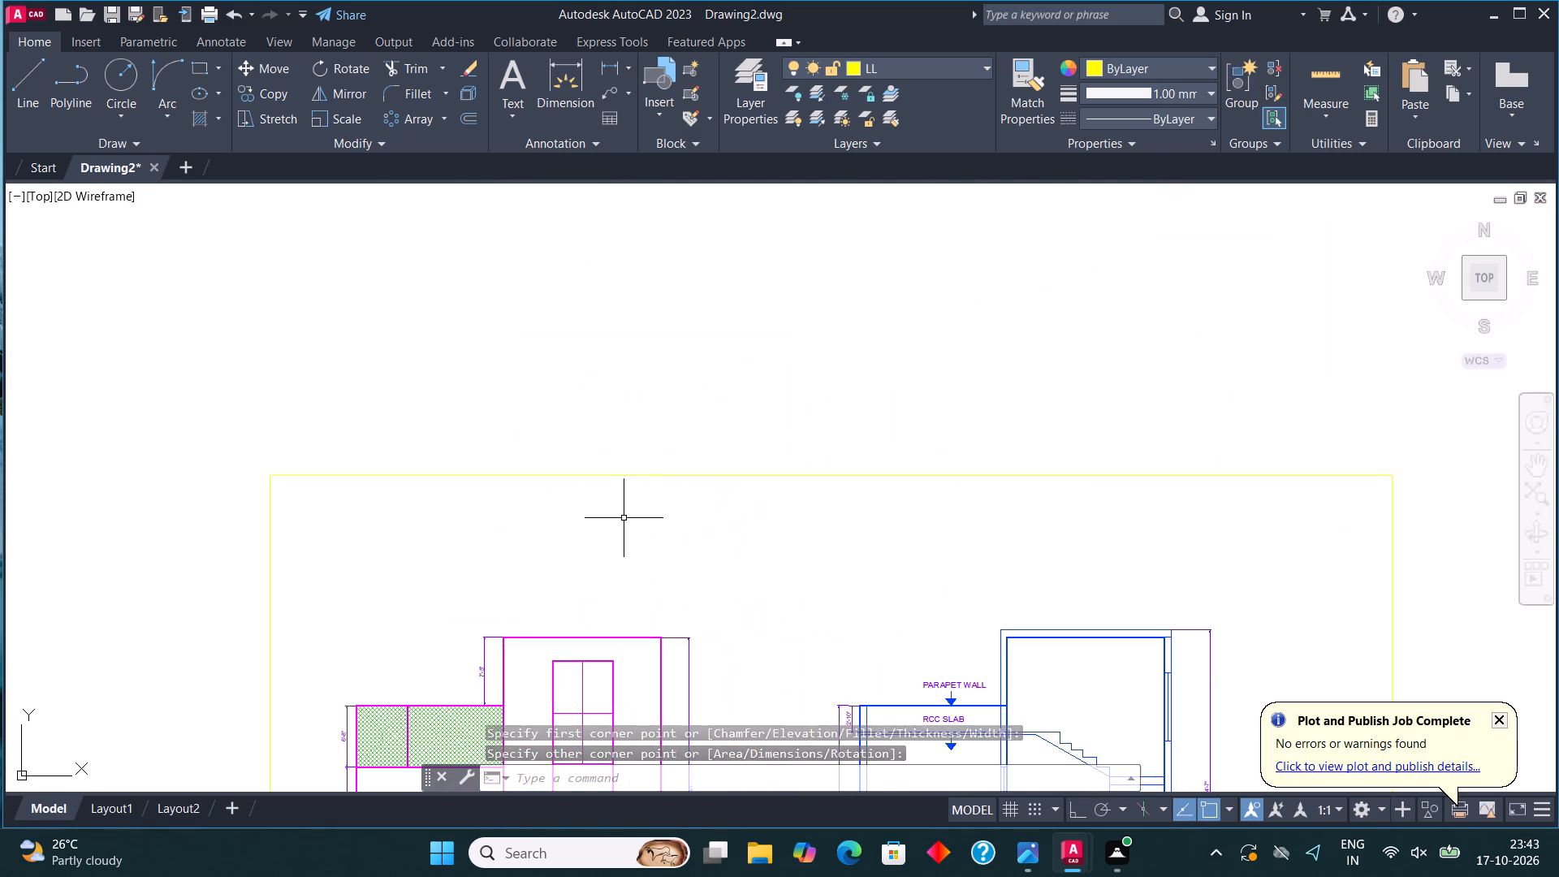
pyautogui.moveTo(625, 518); pyautogui.dragTo(621, 504)
pyautogui.click(599, 425)
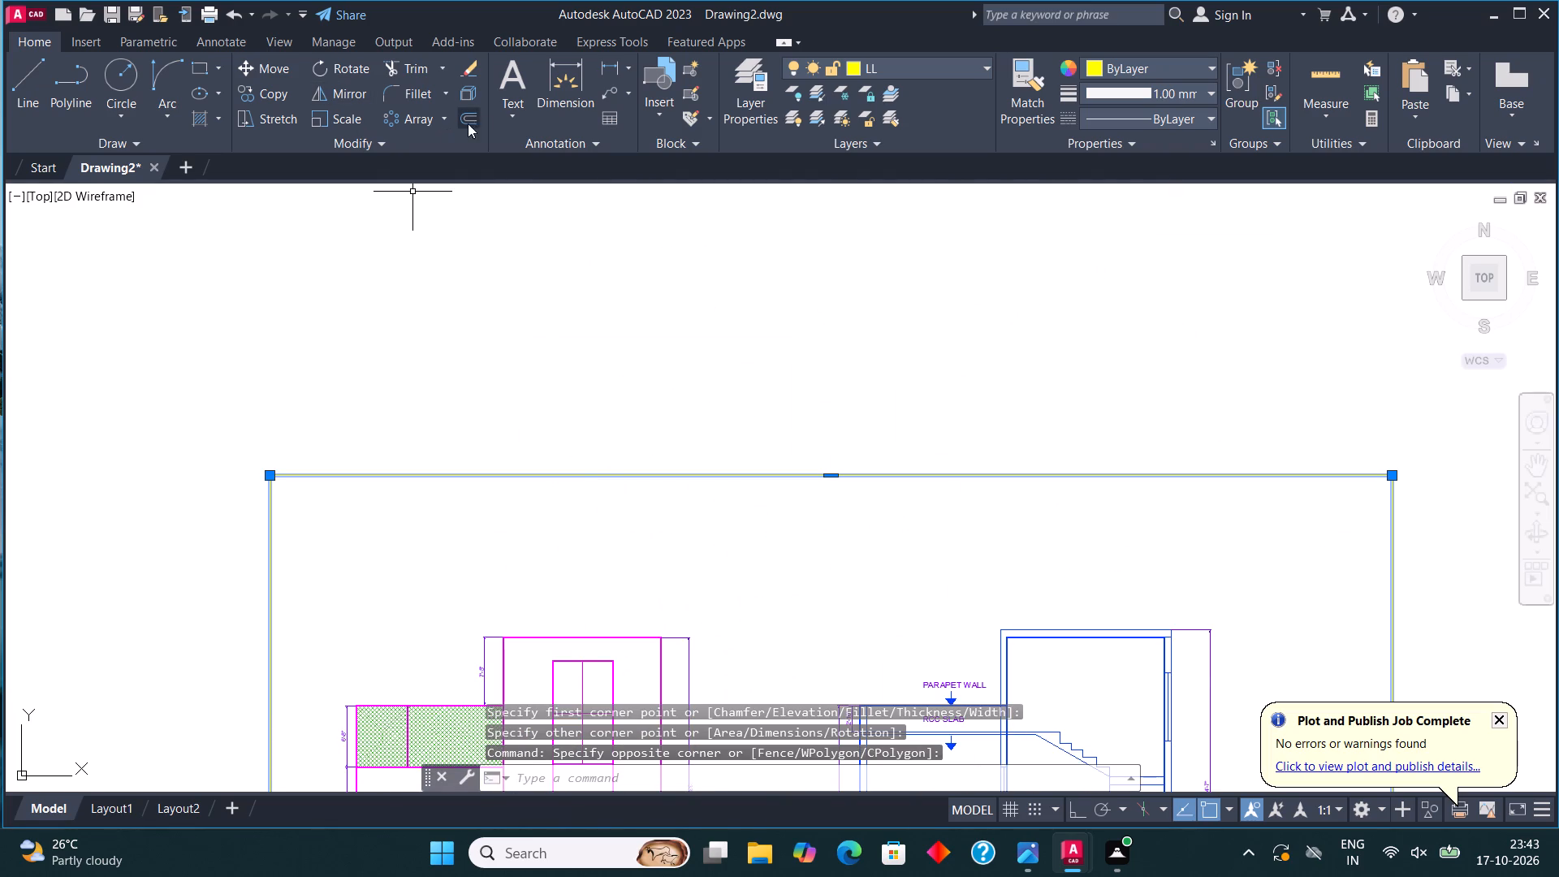
pyautogui.click(468, 118)
pyautogui.click(745, 478)
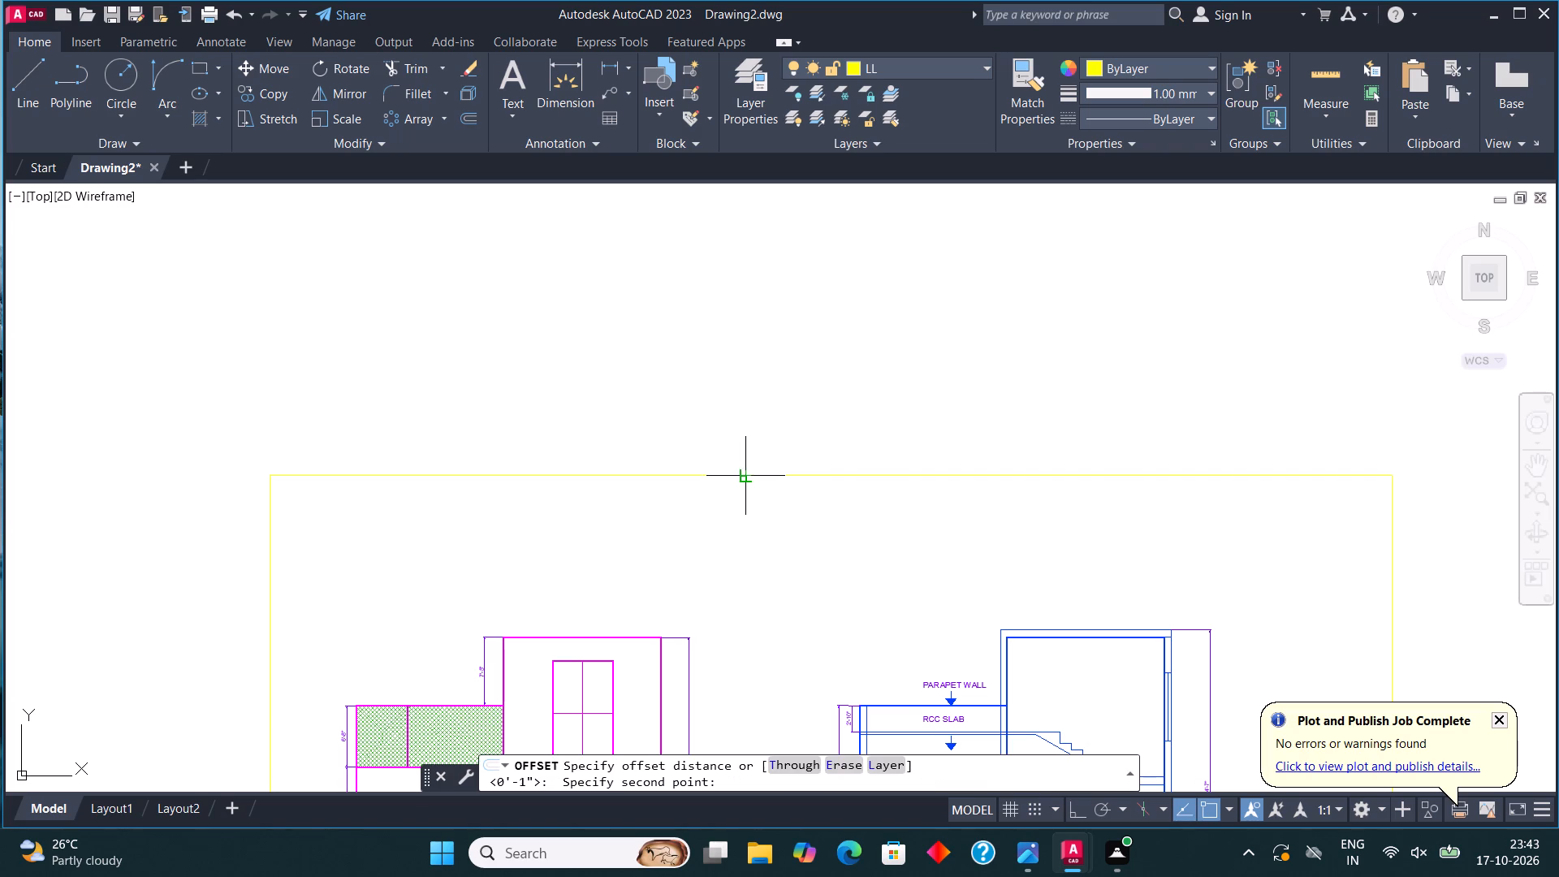
pyautogui.write('9"')
pyautogui.press('Return')
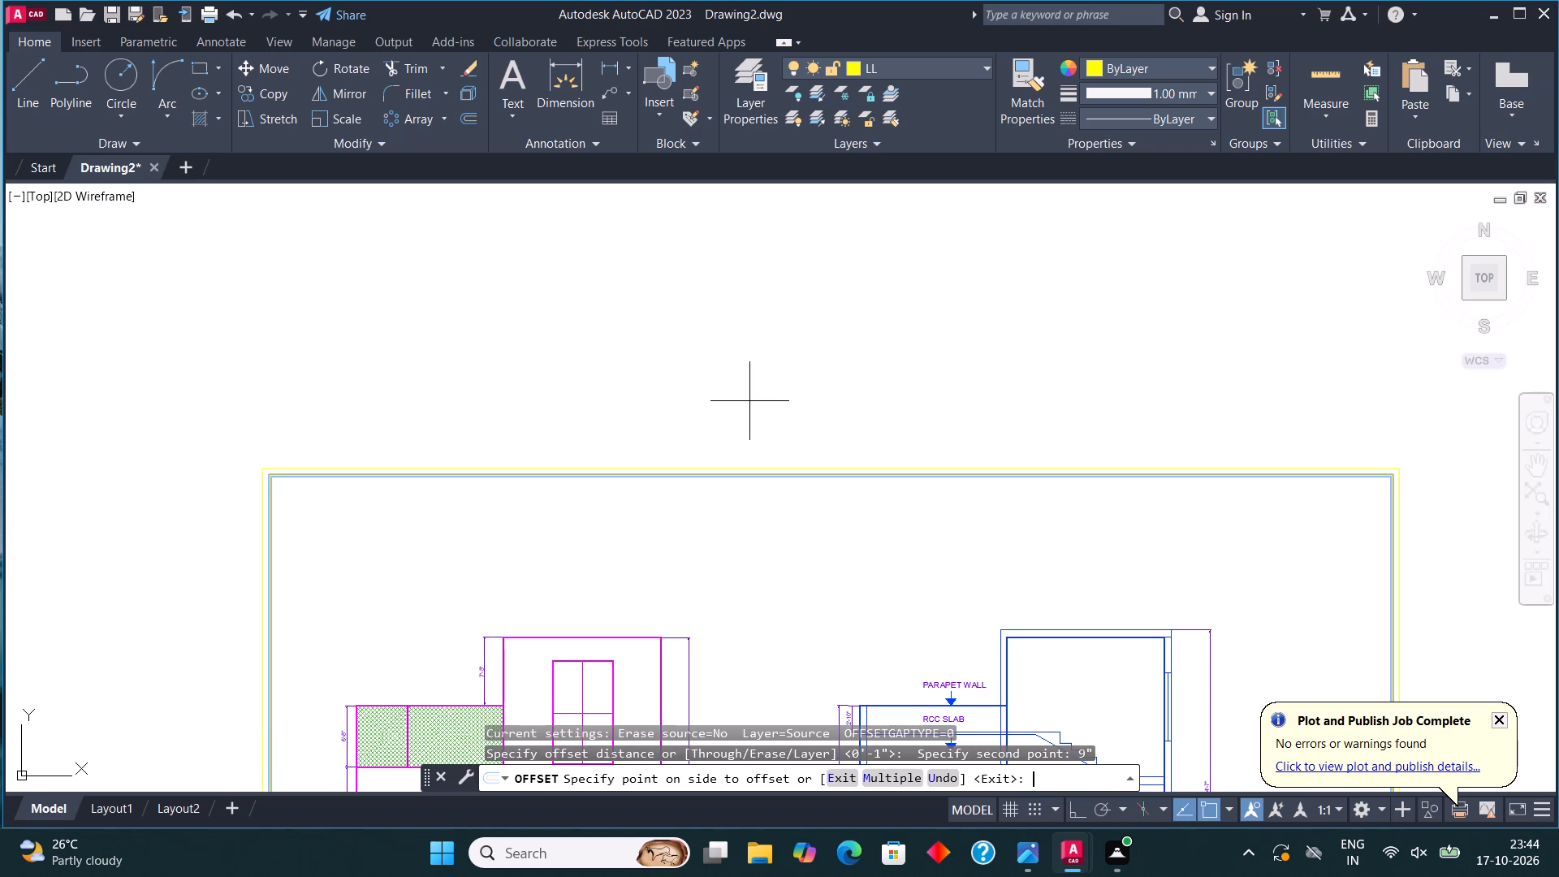
pyautogui.click(767, 323)
pyautogui.scroll(-3, 573, 516)
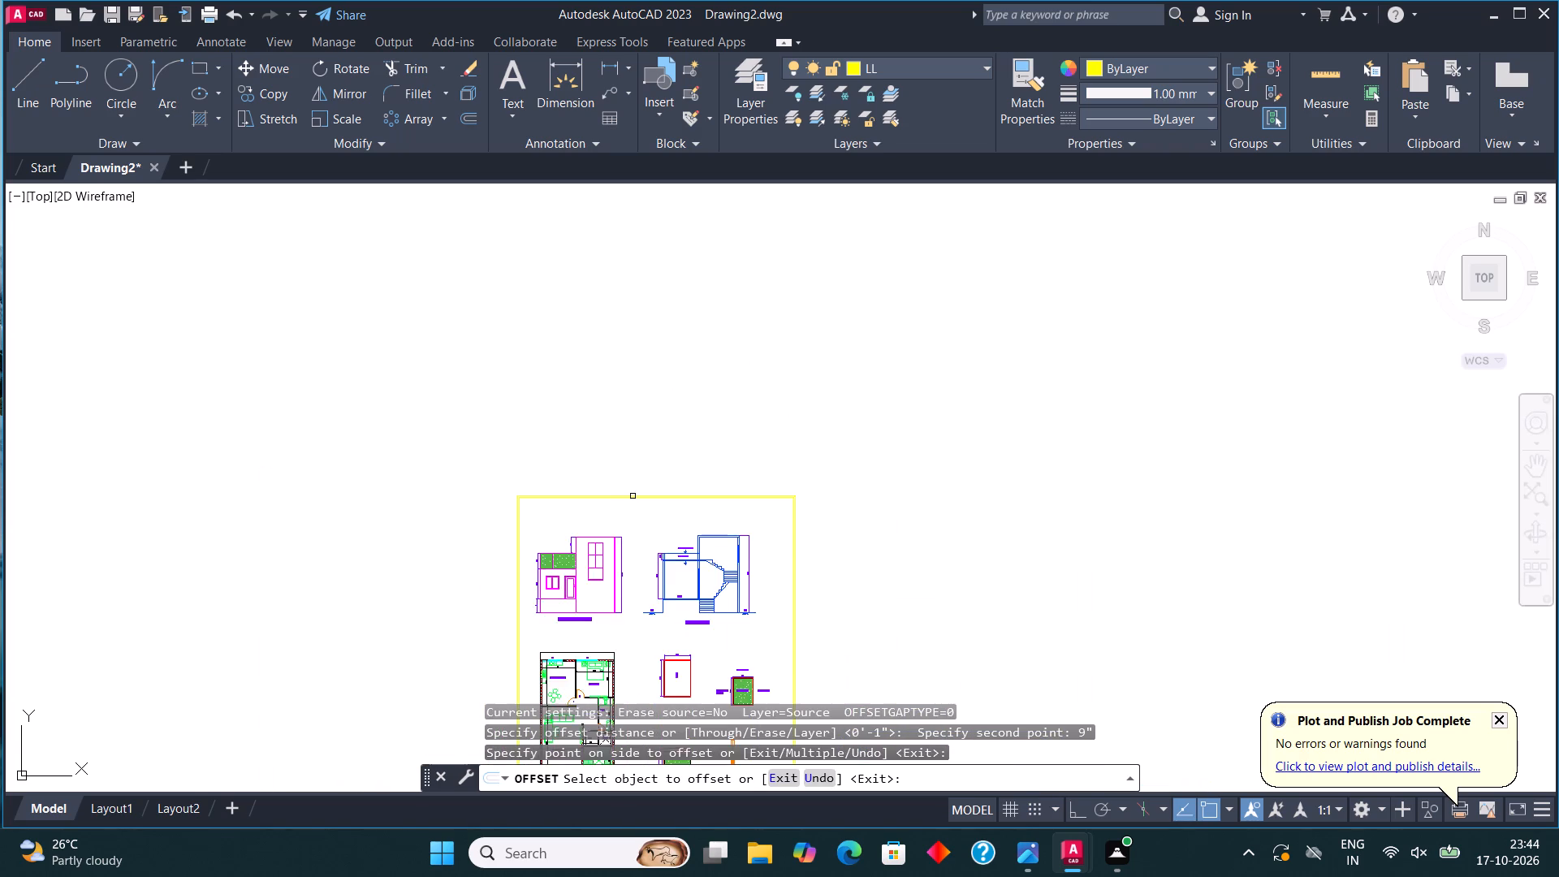
pyautogui.moveTo(632, 486); pyautogui.dragTo(620, 354, button='middle')
pyautogui.scroll(2, 589, 434)
pyautogui.press('Escape')
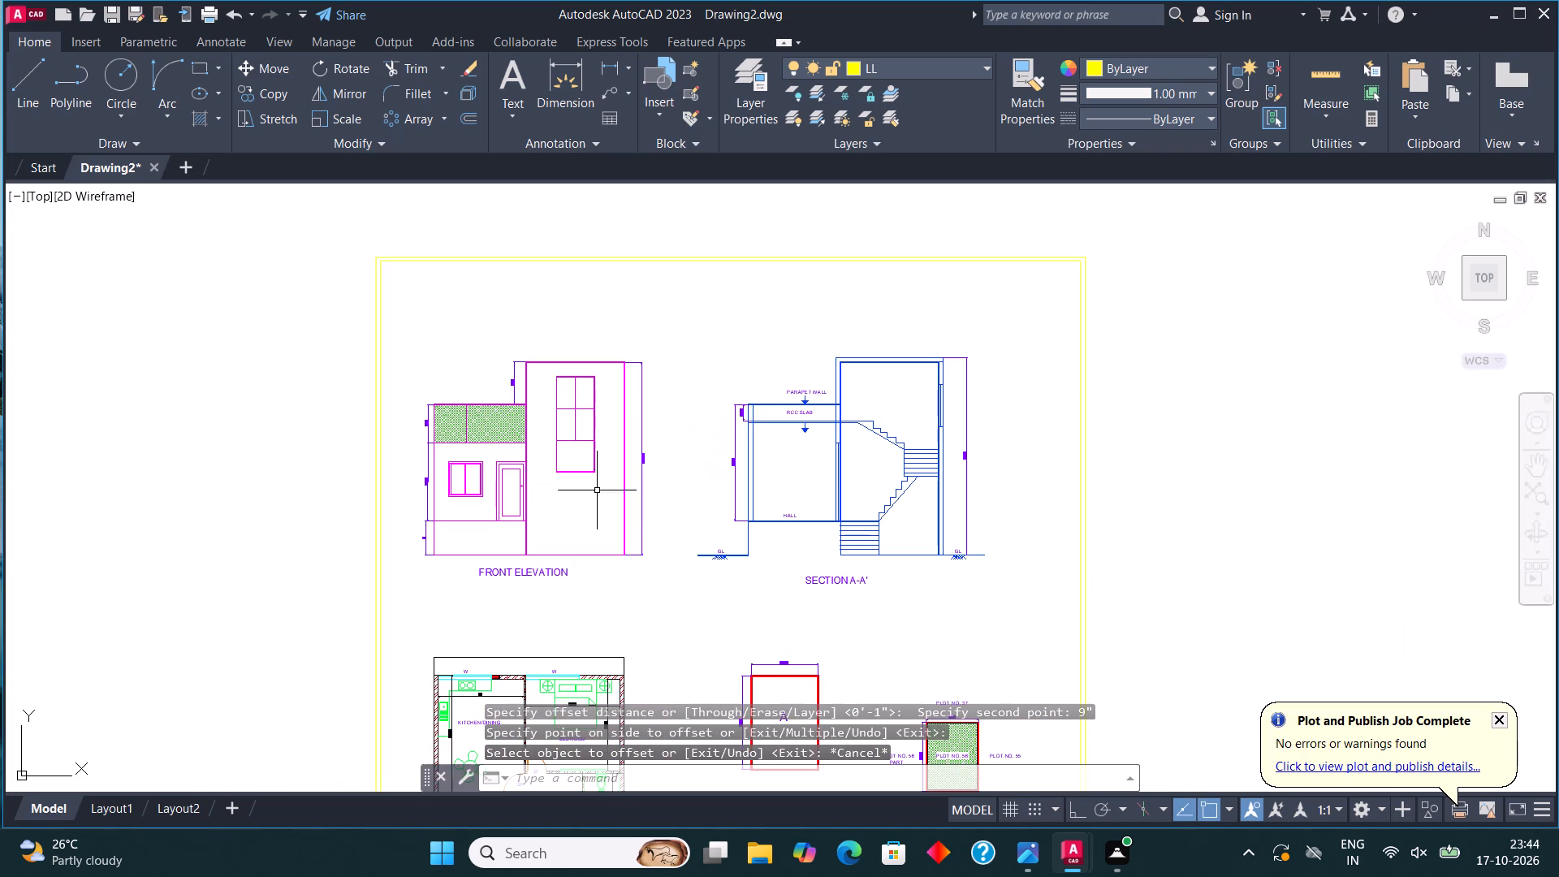
# Move the whole front elevation with its dimensions and title upward, closer to the border's upper edge.
pyautogui.click(645, 610)
pyautogui.click(418, 336)
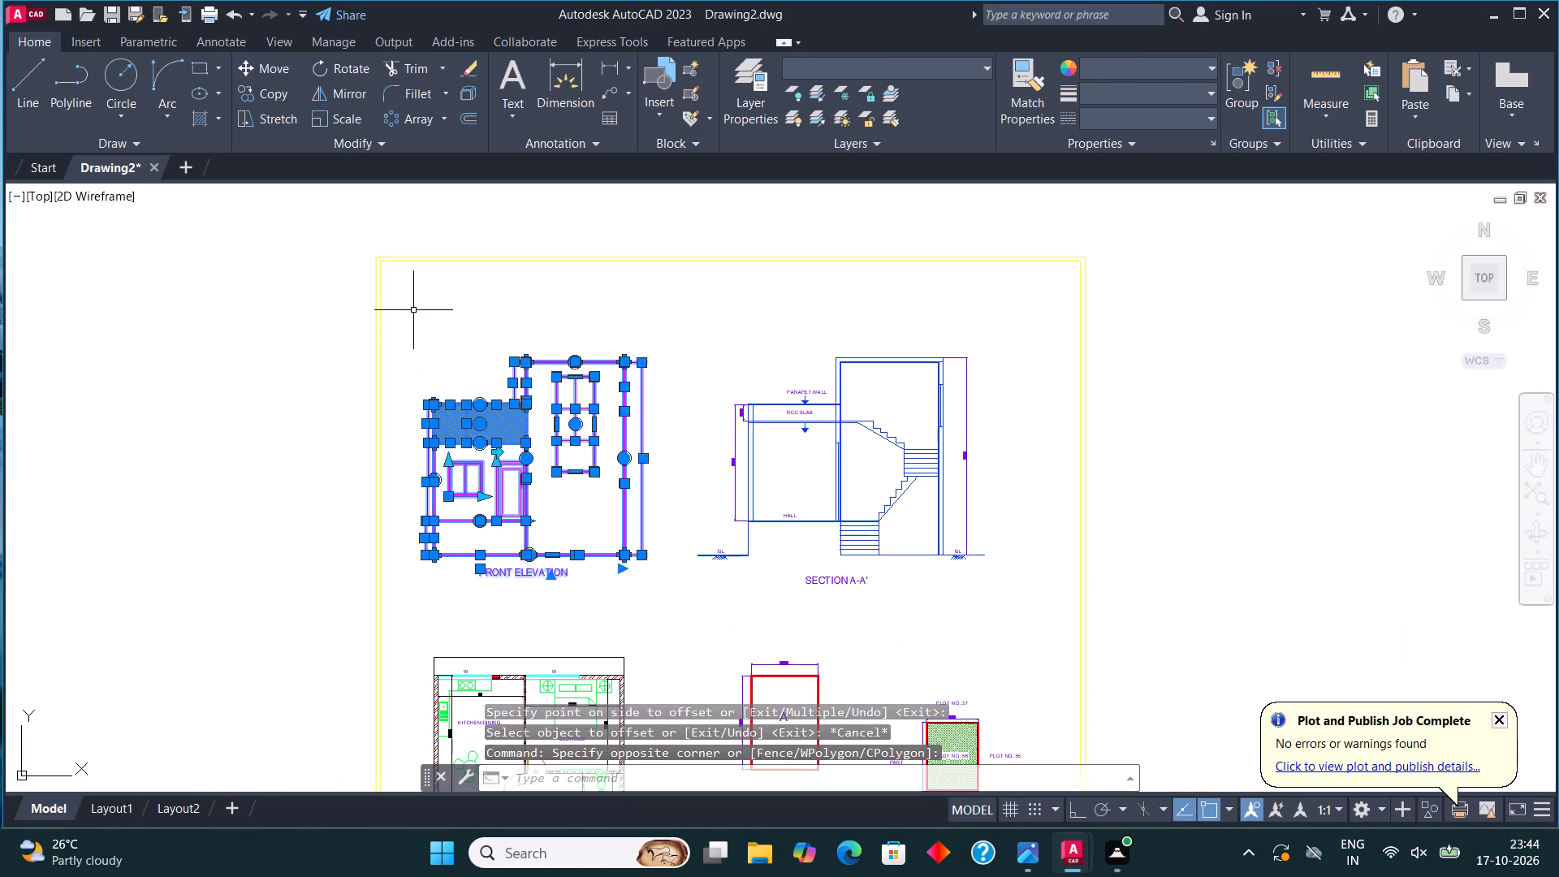
pyautogui.click(276, 67)
pyautogui.click(539, 462)
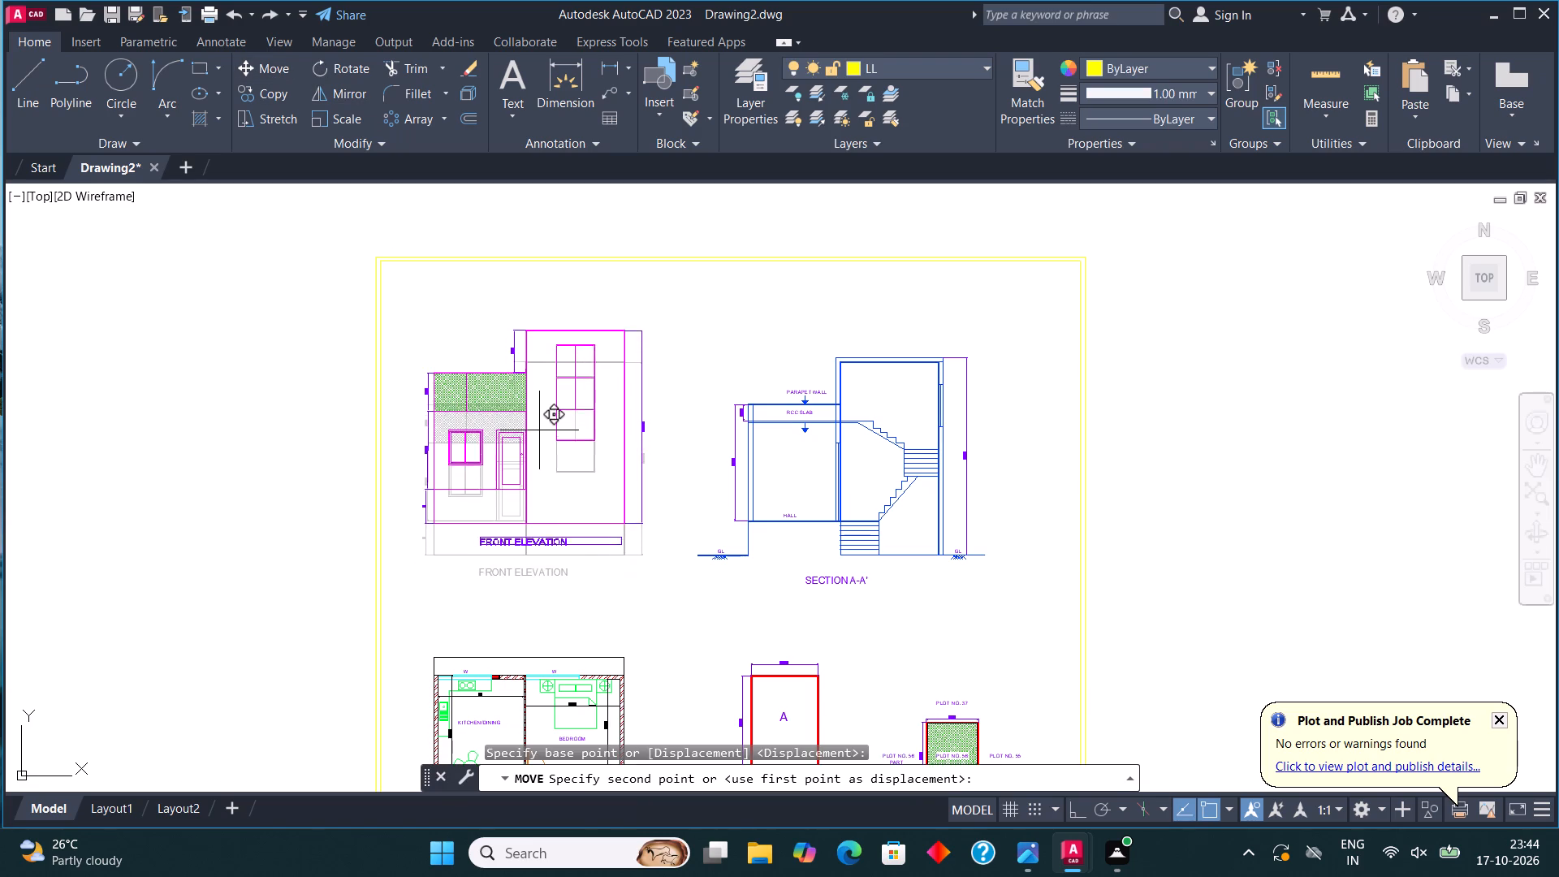
pyautogui.click(538, 400)
pyautogui.press('Escape')
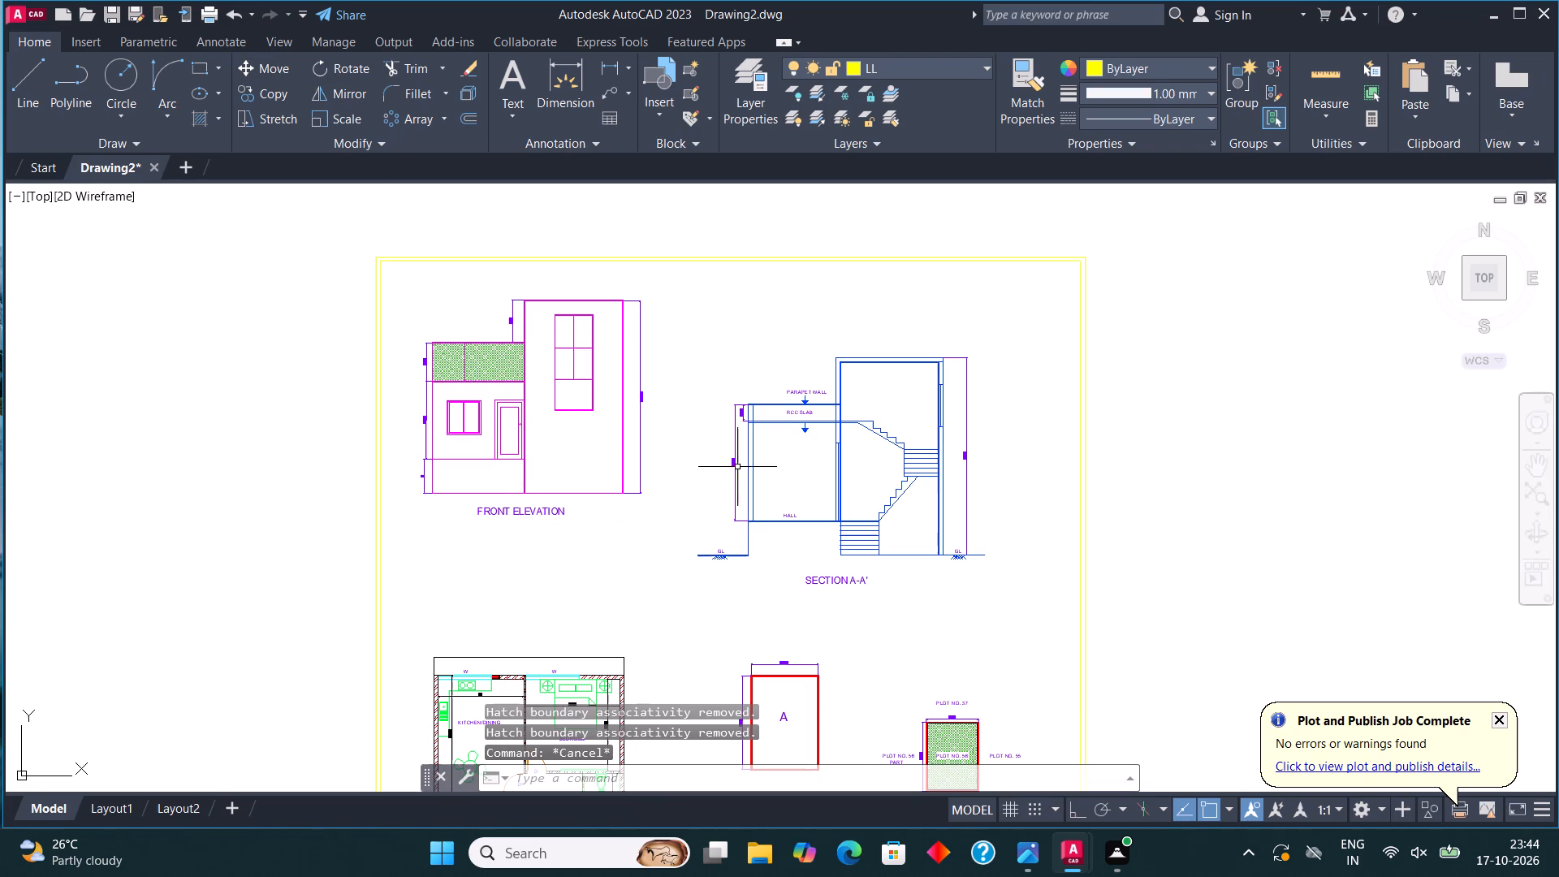
# Move the Section A-A' drawing with its dimensions and title upward, roughly level with the front elevation.
pyautogui.click(1000, 615)
pyautogui.click(692, 343)
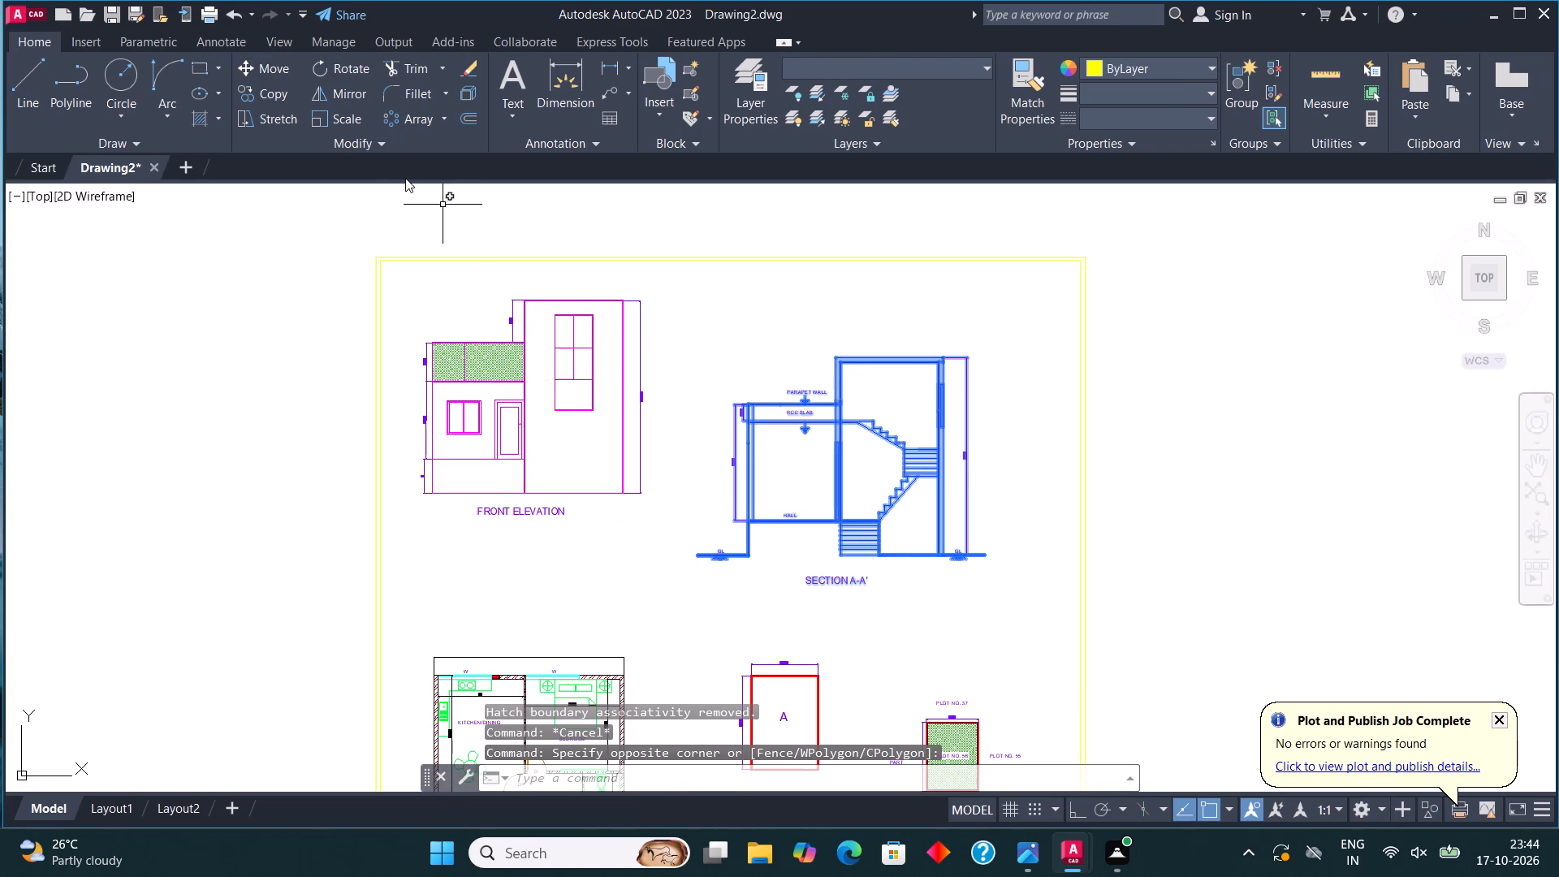
pyautogui.click(287, 71)
pyautogui.click(853, 486)
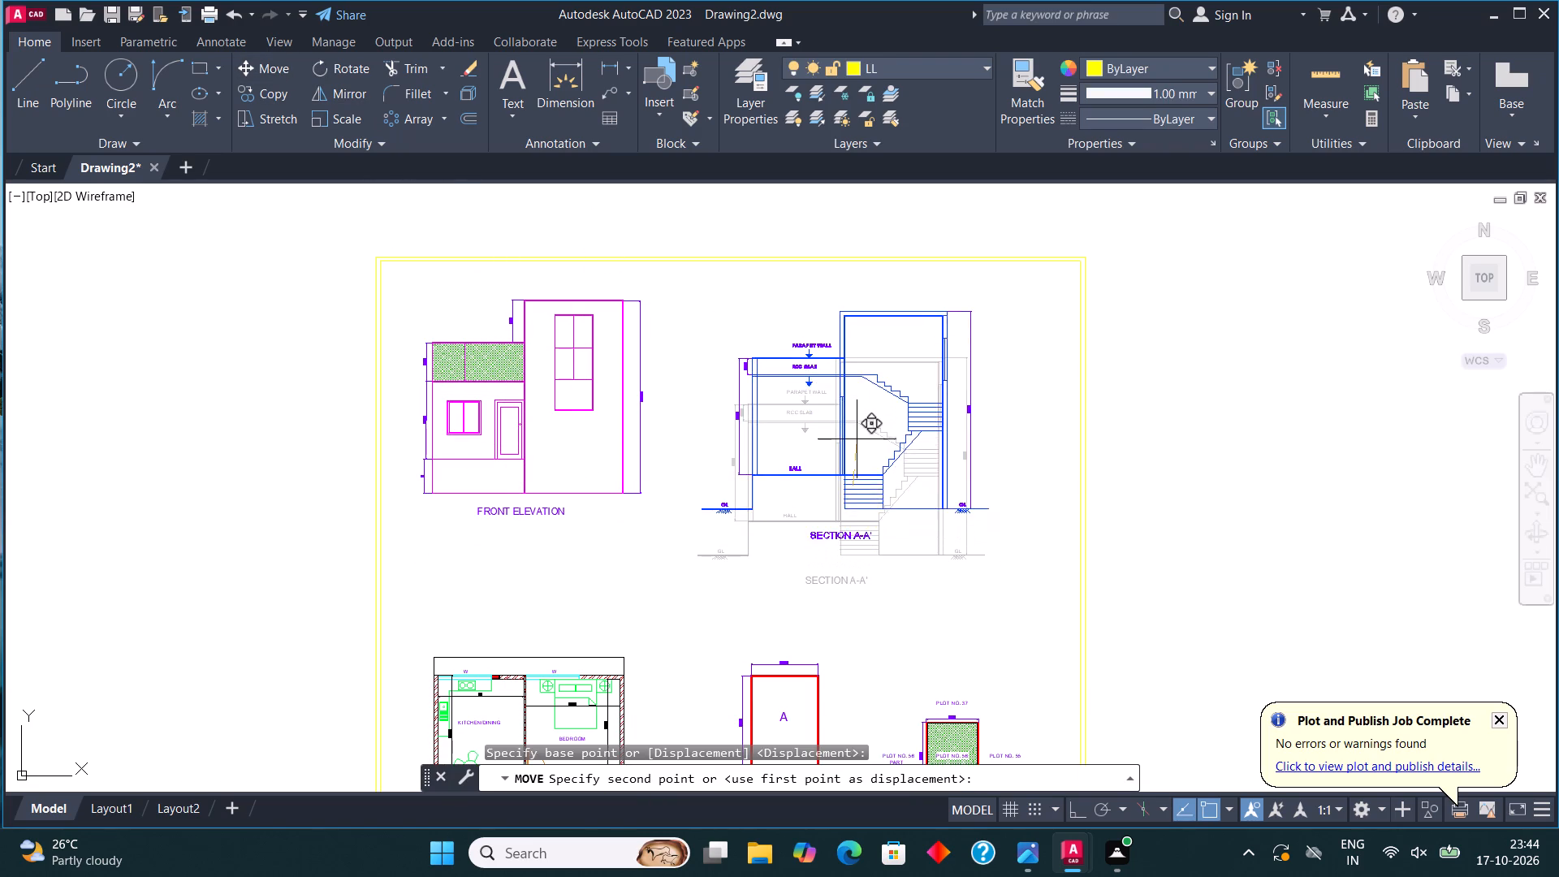
pyautogui.click(863, 426)
# Move the ground floor plan with its road mark and title straight up toward the front elevation, with Ortho on.
pyautogui.scroll(-2, 838, 386)
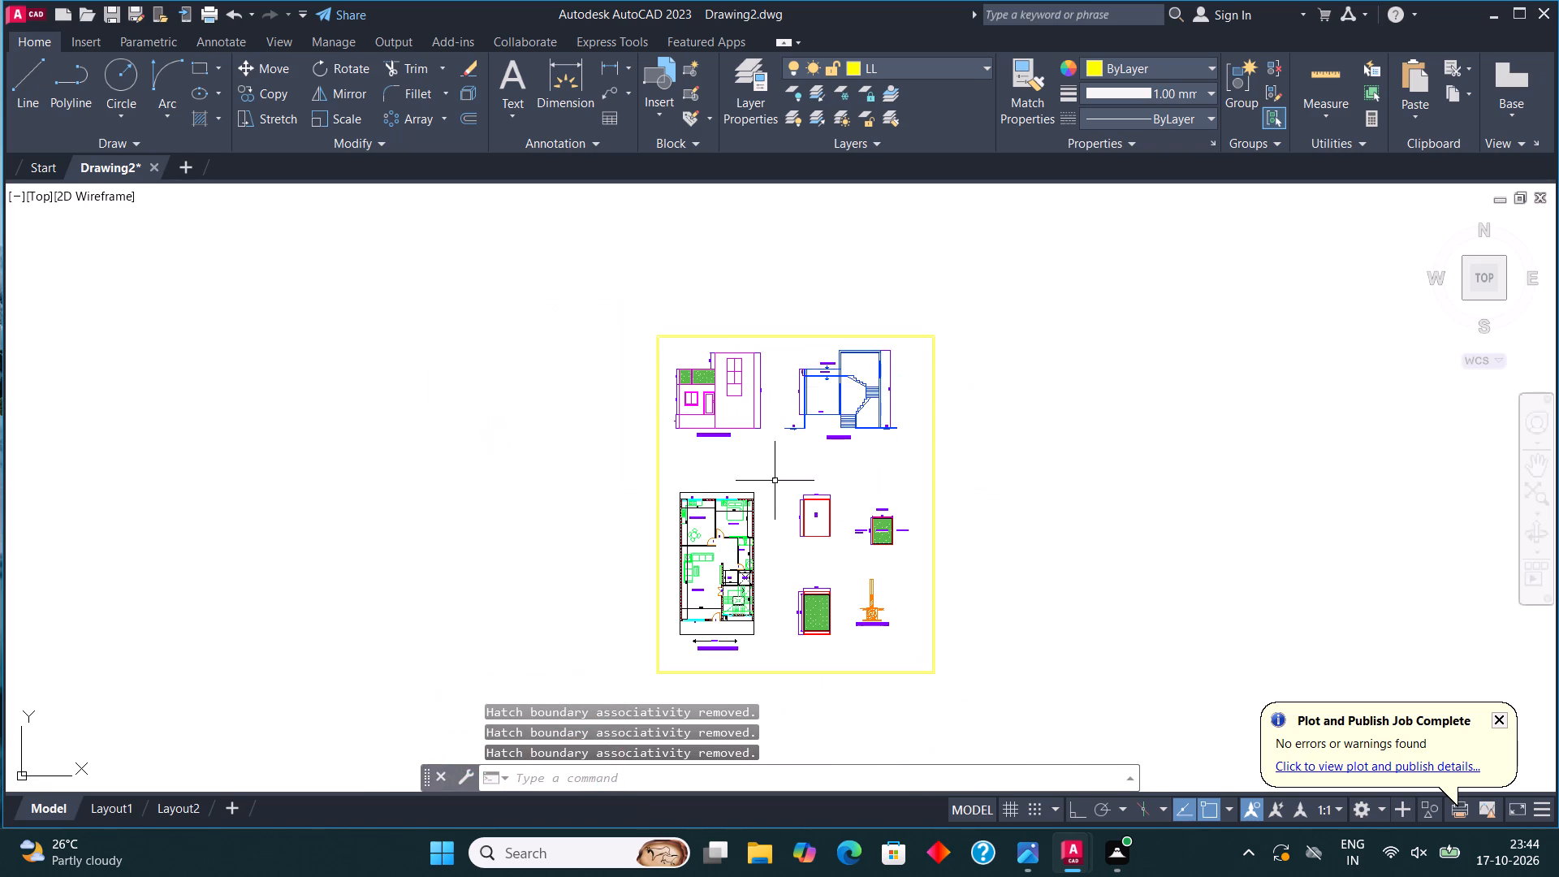
pyautogui.scroll(1, 753, 538)
pyautogui.moveTo(761, 659); pyautogui.dragTo(776, 519, button='middle')
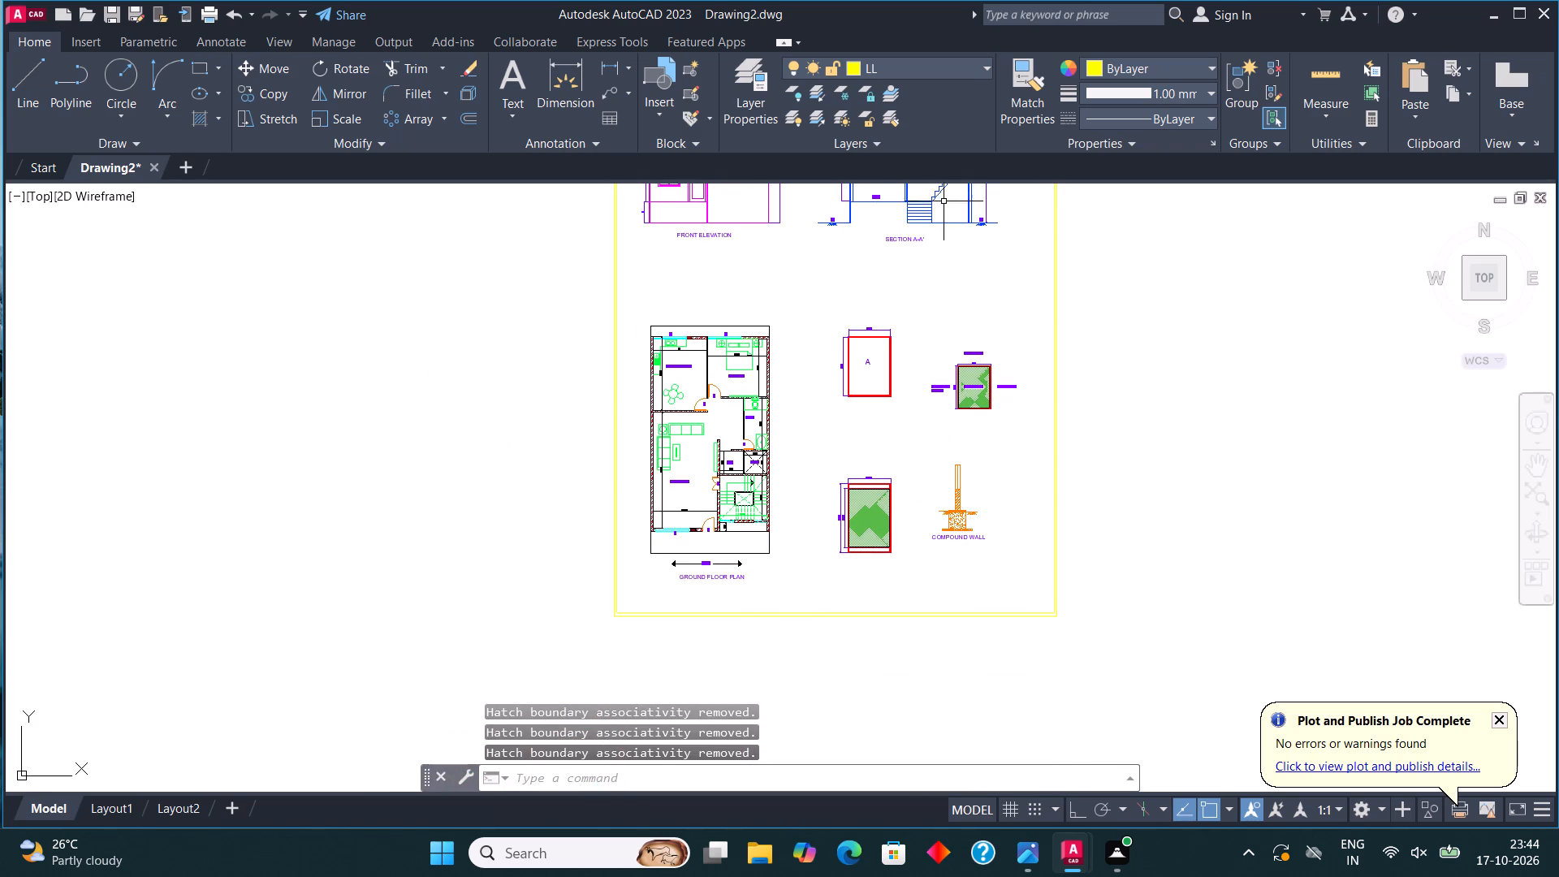
pyautogui.scroll(1, 894, 257)
pyautogui.scroll(-1, 889, 297)
pyautogui.moveTo(883, 339); pyautogui.dragTo(891, 358, button='middle')
pyautogui.moveTo(784, 626); pyautogui.dragTo(780, 610)
pyautogui.click(639, 316)
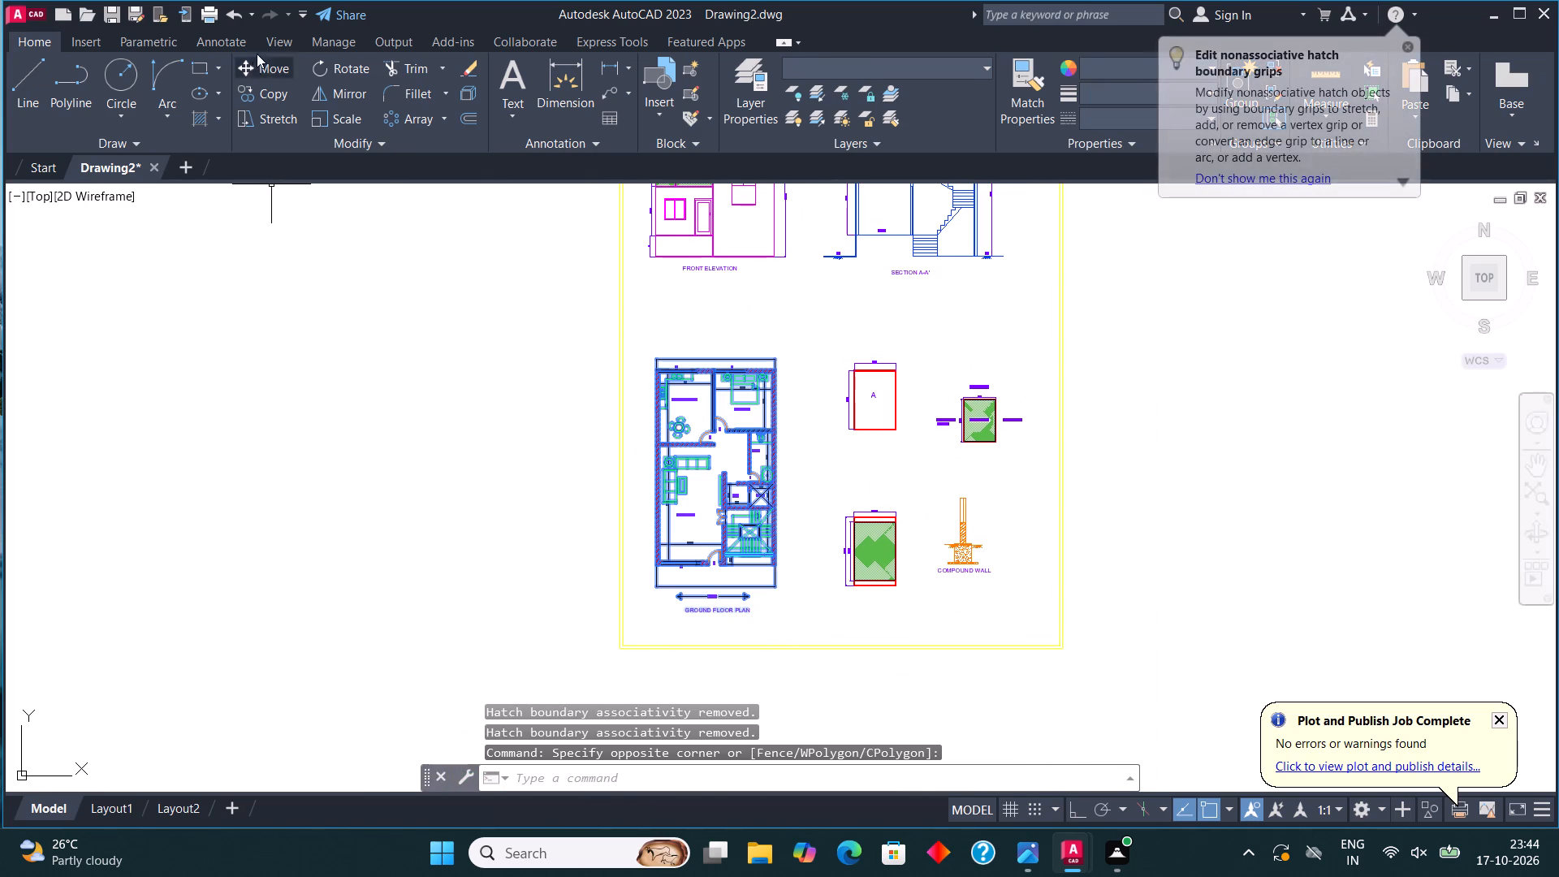
pyautogui.click(260, 71)
pyautogui.click(698, 482)
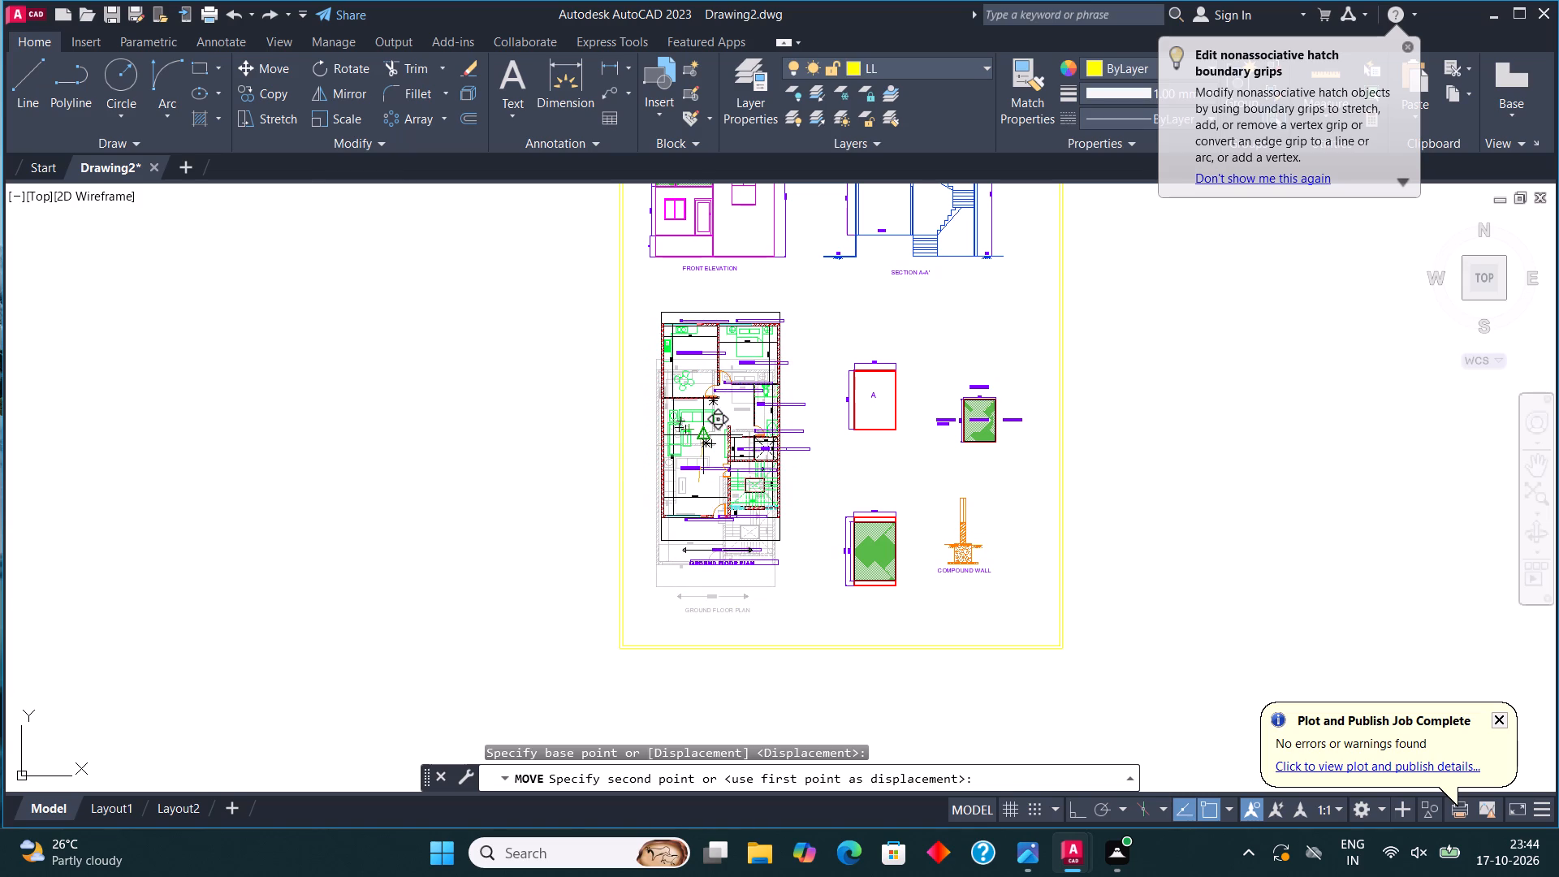
pyautogui.press('F8')
pyautogui.click(706, 425)
# Move the red rectangular plan marked A with its dimensions straight up about 15', below Section A-A', with Ortho on.
pyautogui.scroll(-2, 676, 447)
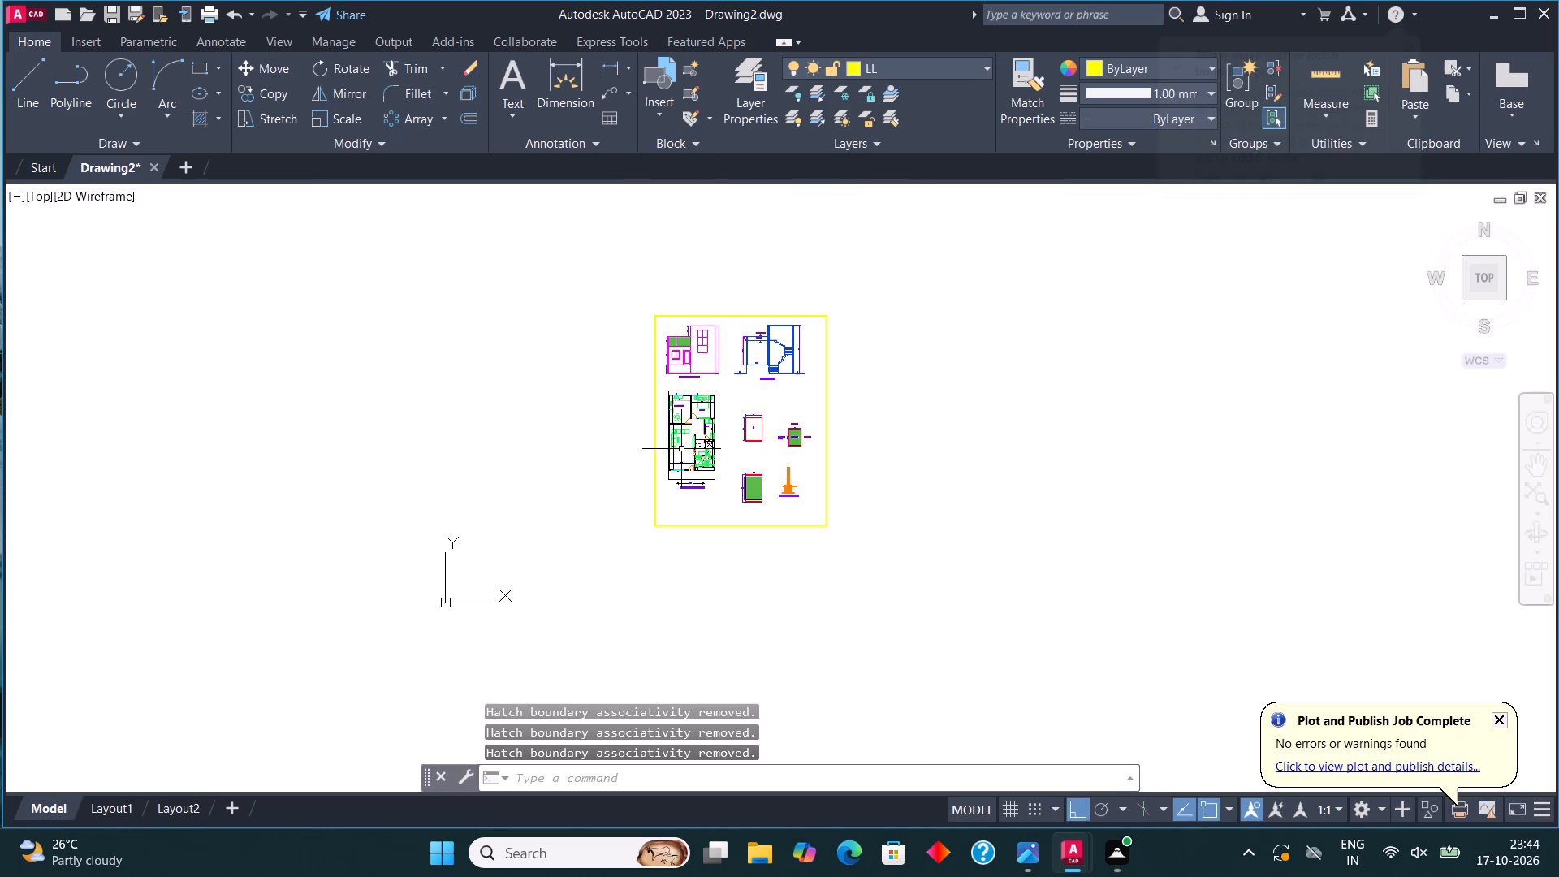
pyautogui.scroll(3, 754, 438)
pyautogui.click(798, 470)
pyautogui.click(697, 321)
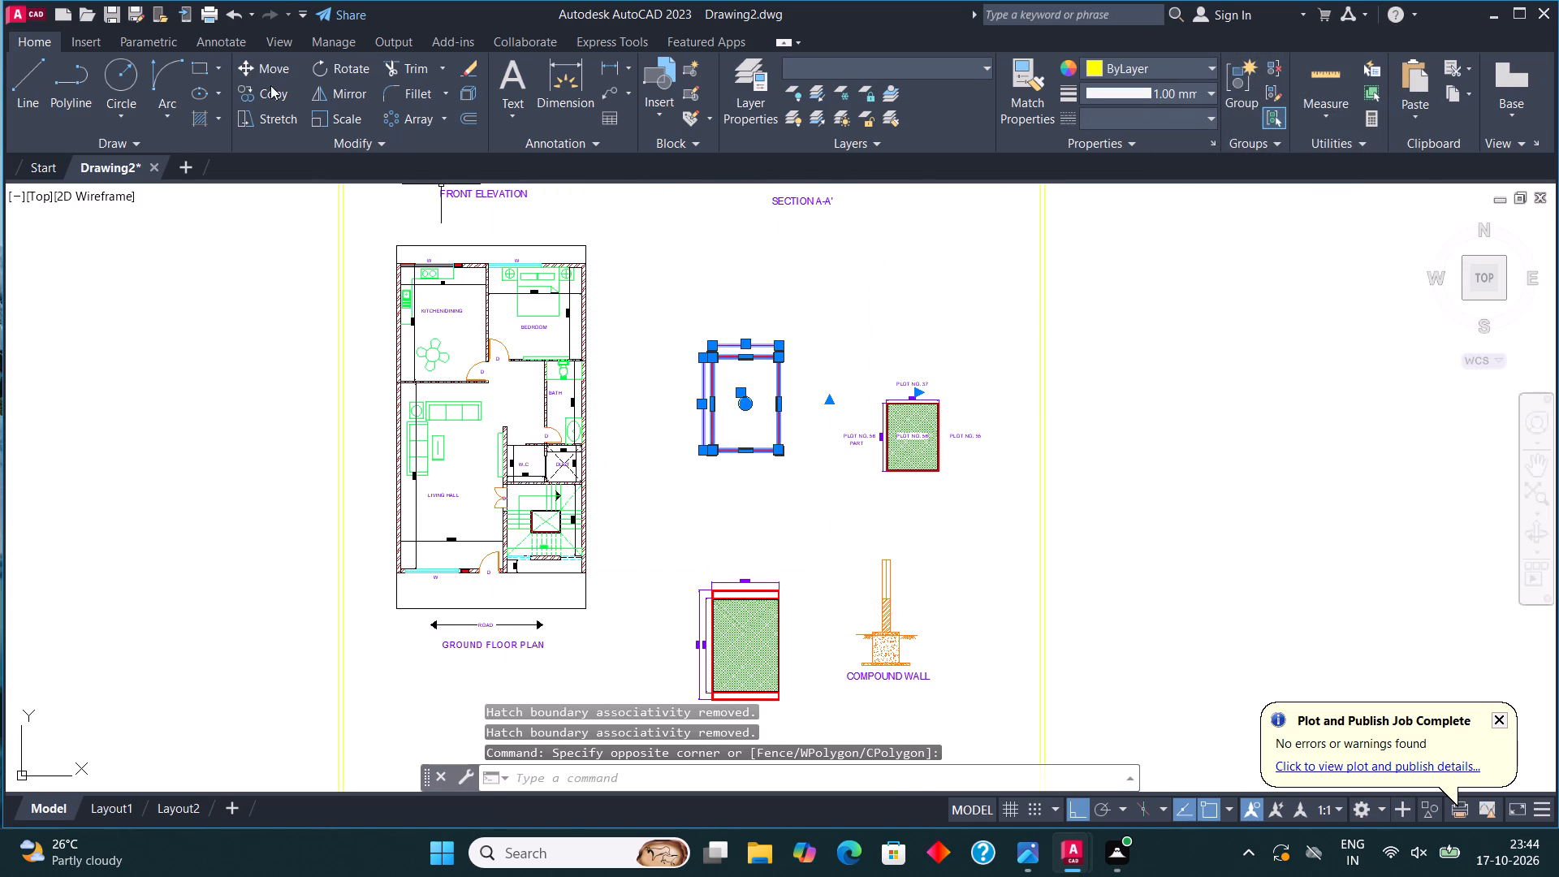
pyautogui.click(270, 76)
pyautogui.moveTo(690, 310); pyautogui.dragTo(693, 457, button='middle')
pyautogui.click(745, 551)
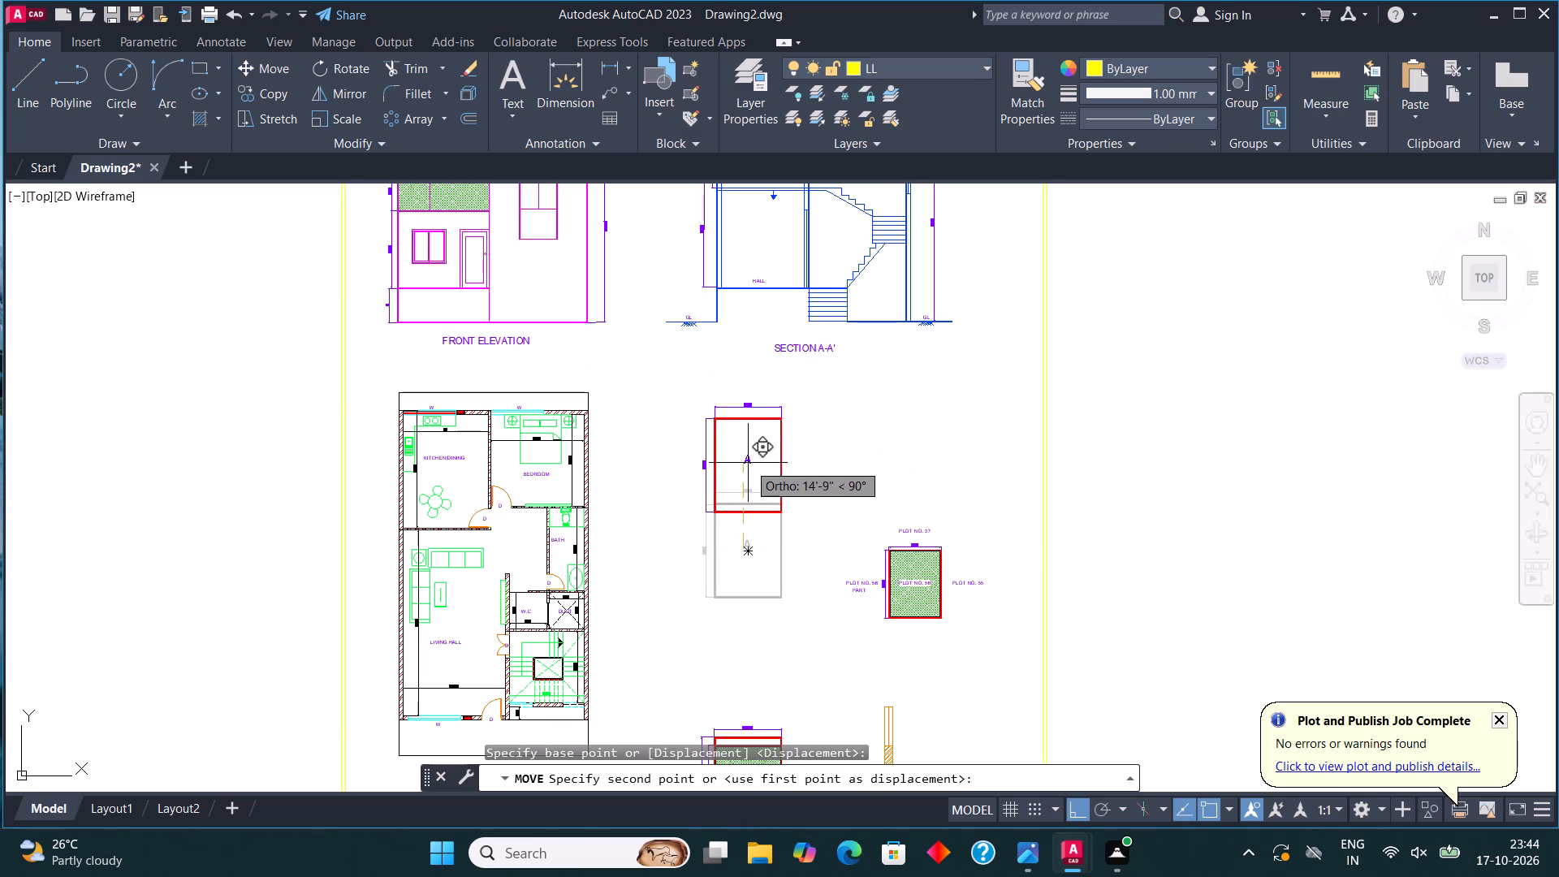
pyautogui.click(748, 460)
pyautogui.press('Escape')
# Move the small hatched site plan with its plot number labels straight up, roughly level with plan A.
pyautogui.moveTo(982, 663); pyautogui.dragTo(979, 652)
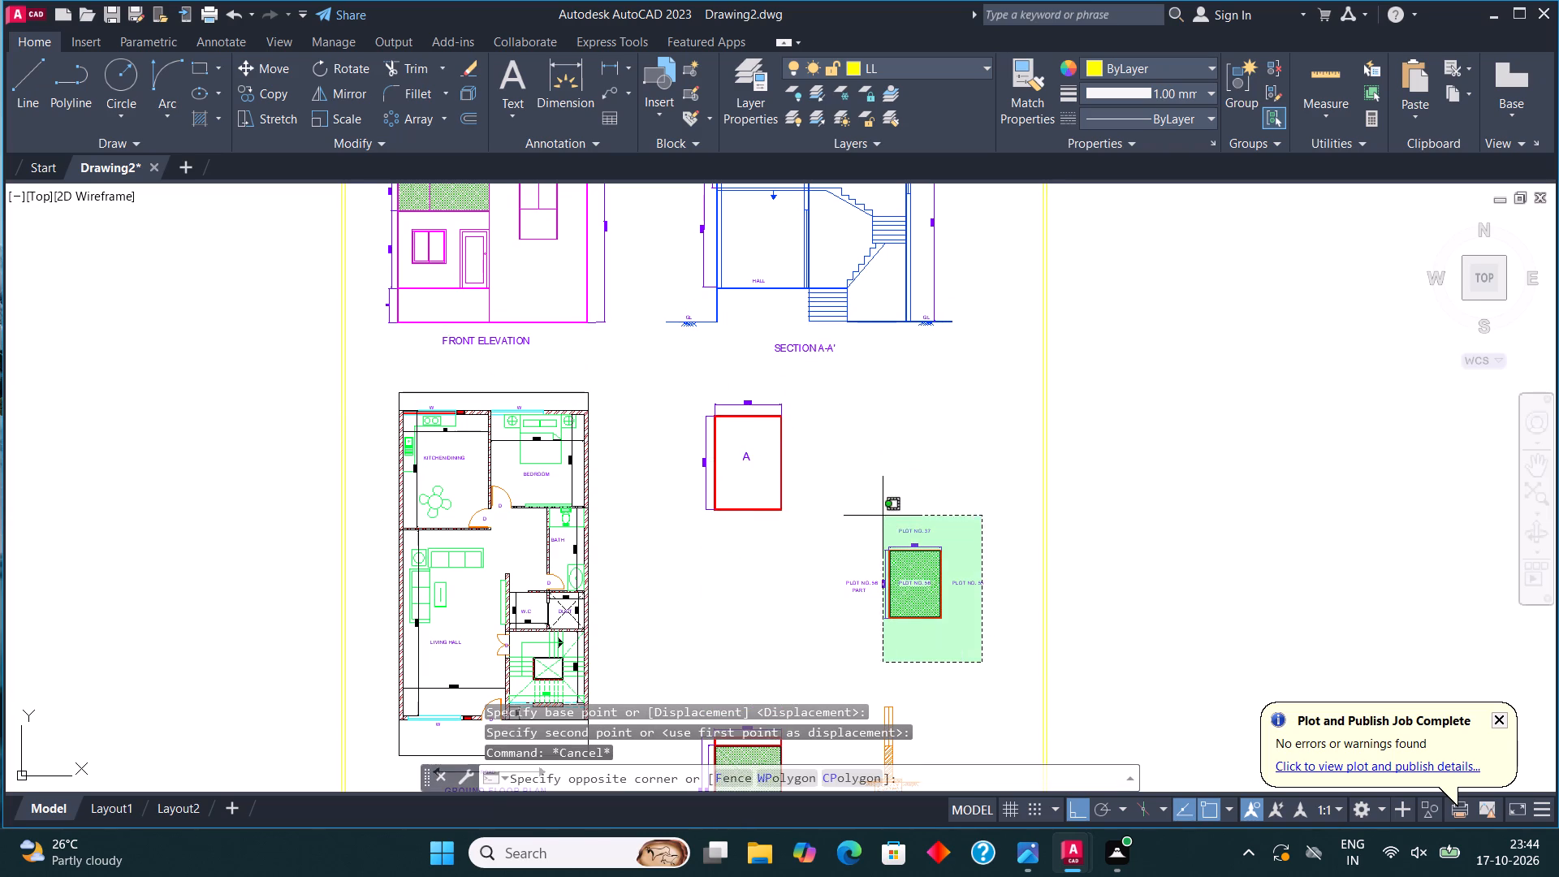
pyautogui.click(832, 484)
pyautogui.click(271, 66)
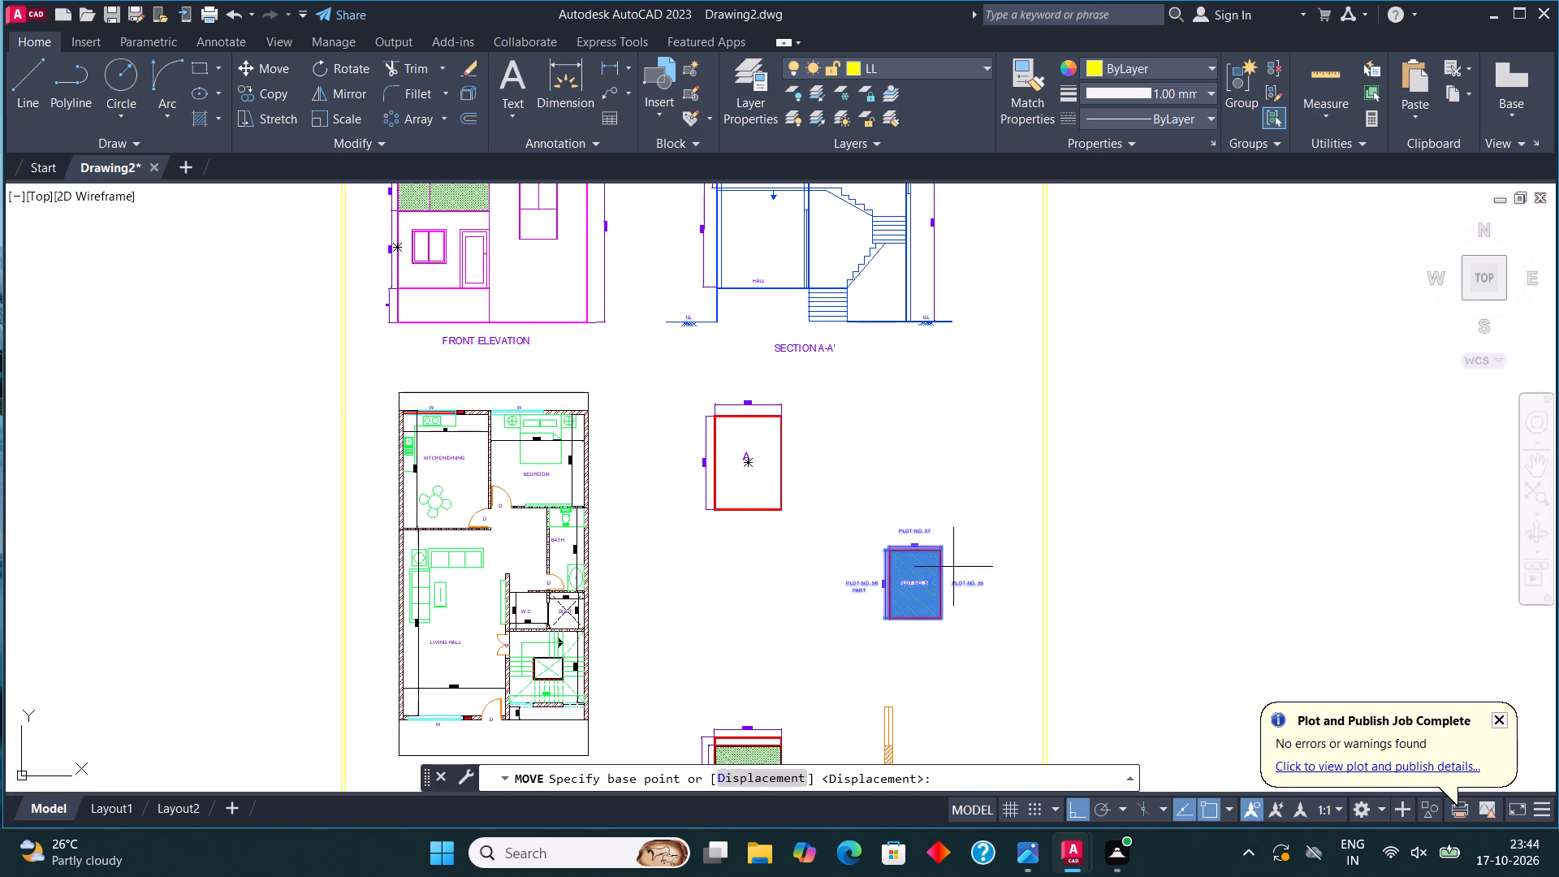
pyautogui.click(909, 601)
pyautogui.click(908, 480)
# Move the large green-hatched plan with its dimensions straight up, closer beneath plan A.
pyautogui.scroll(-2, 775, 440)
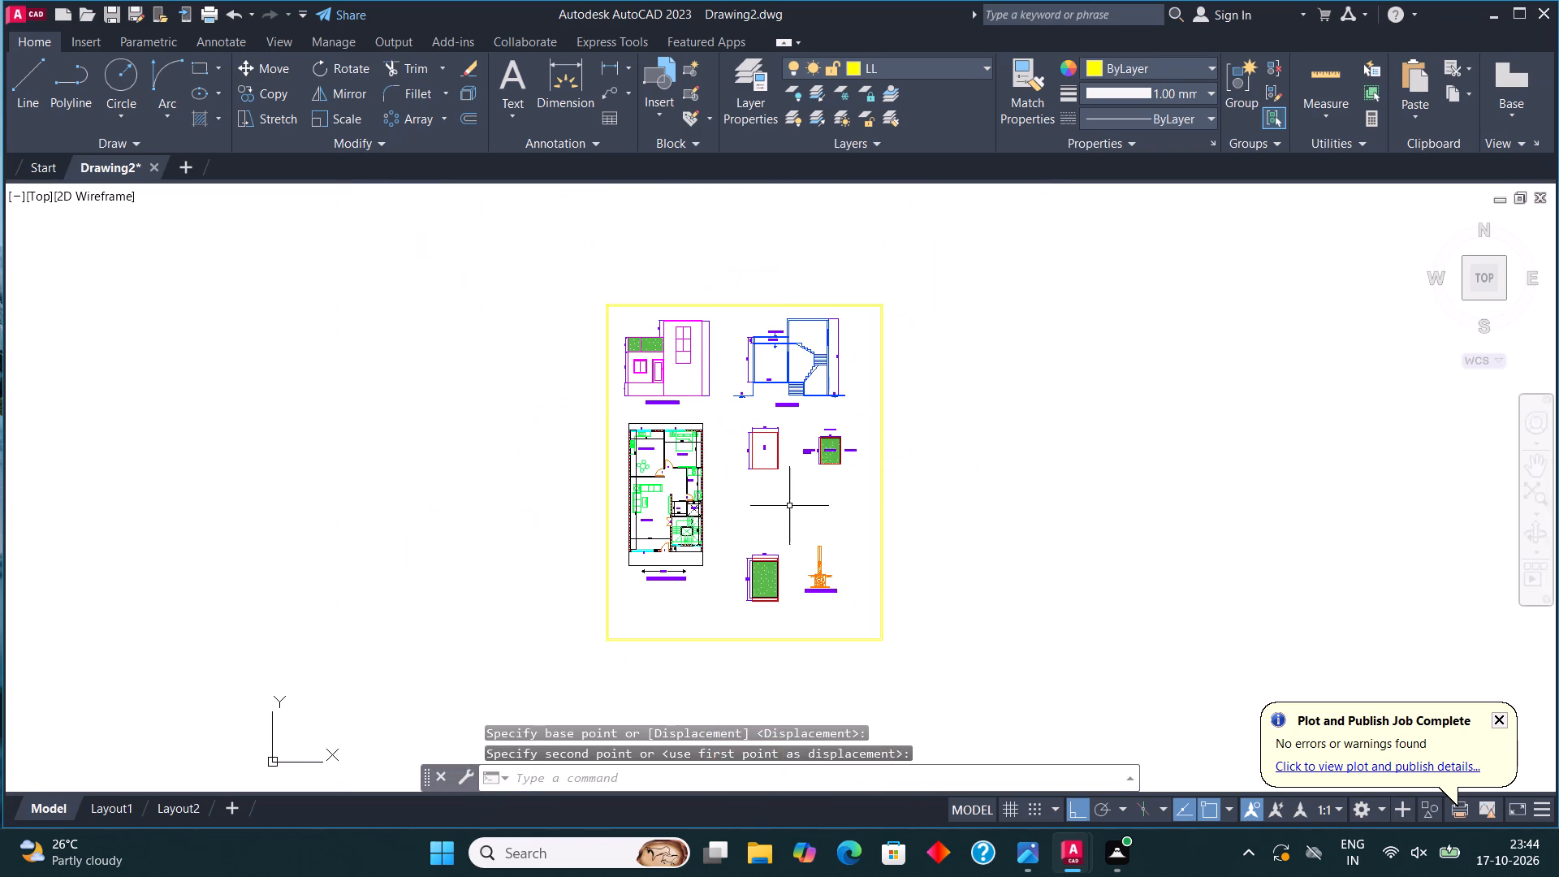
pyautogui.scroll(1, 789, 546)
pyautogui.click(784, 649)
pyautogui.click(715, 511)
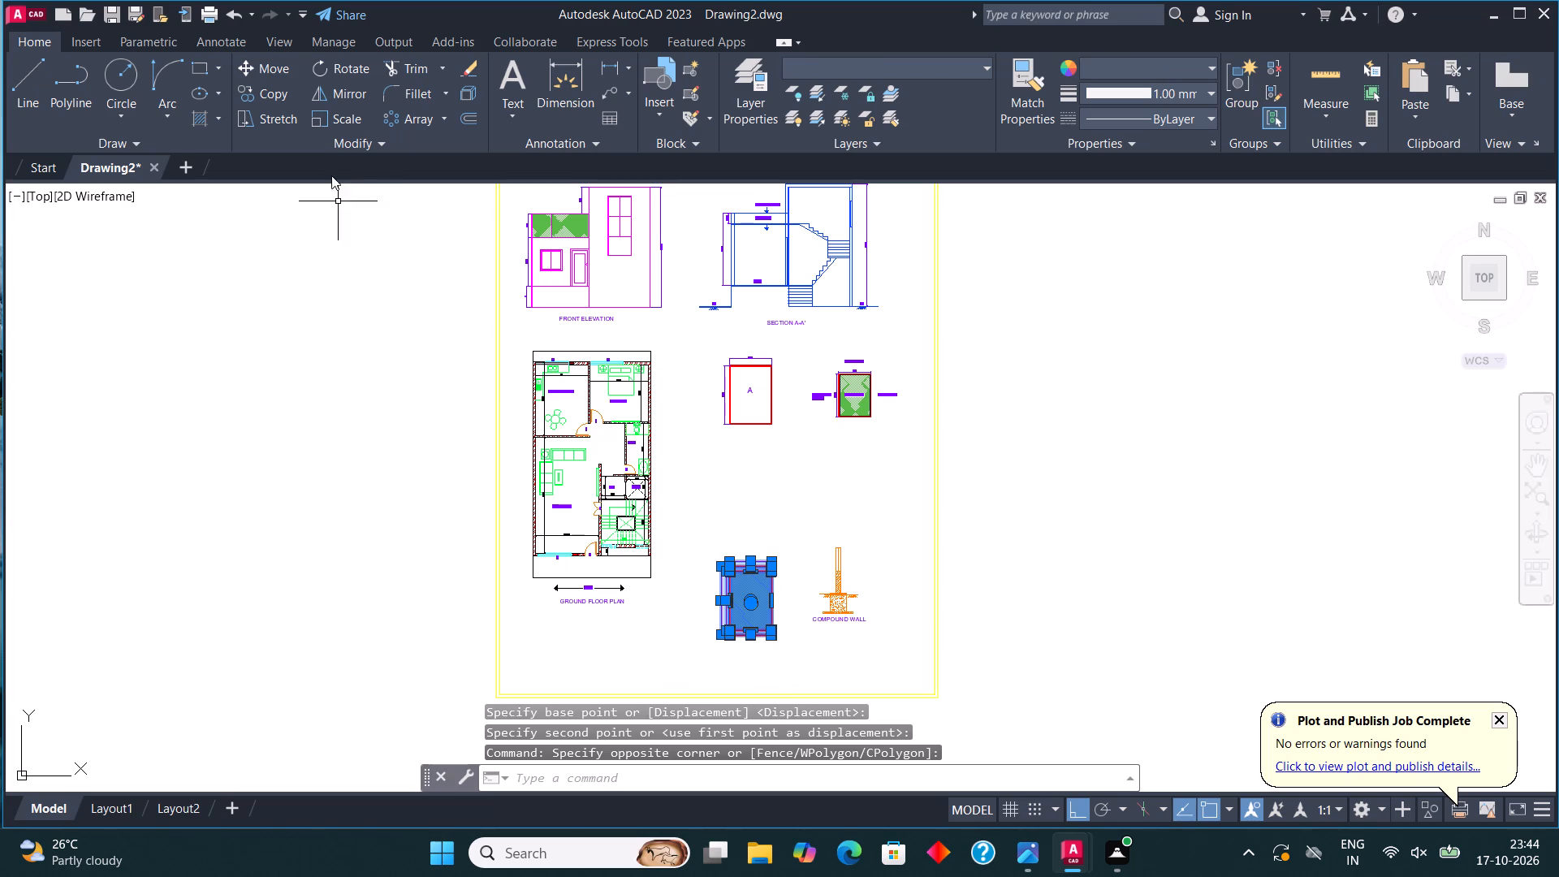
pyautogui.click(269, 75)
pyautogui.click(754, 591)
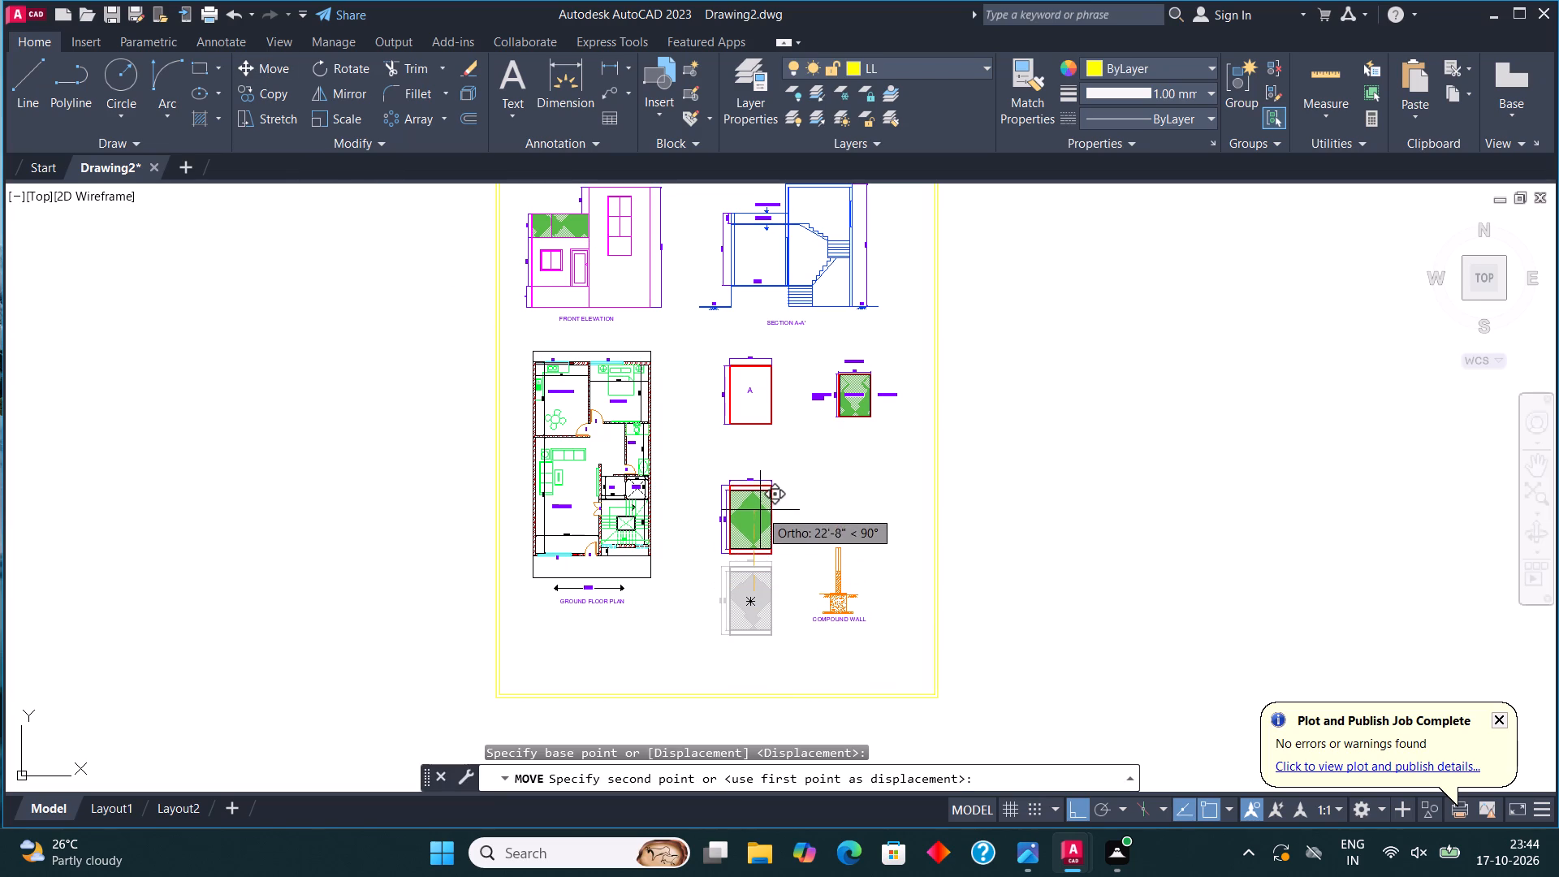
pyautogui.click(760, 504)
pyautogui.press('Escape')
# Move the compound wall detail with its title up and slightly right, beside the large green-hatched plan, with Ortho off.
pyautogui.moveTo(887, 648); pyautogui.dragTo(882, 629)
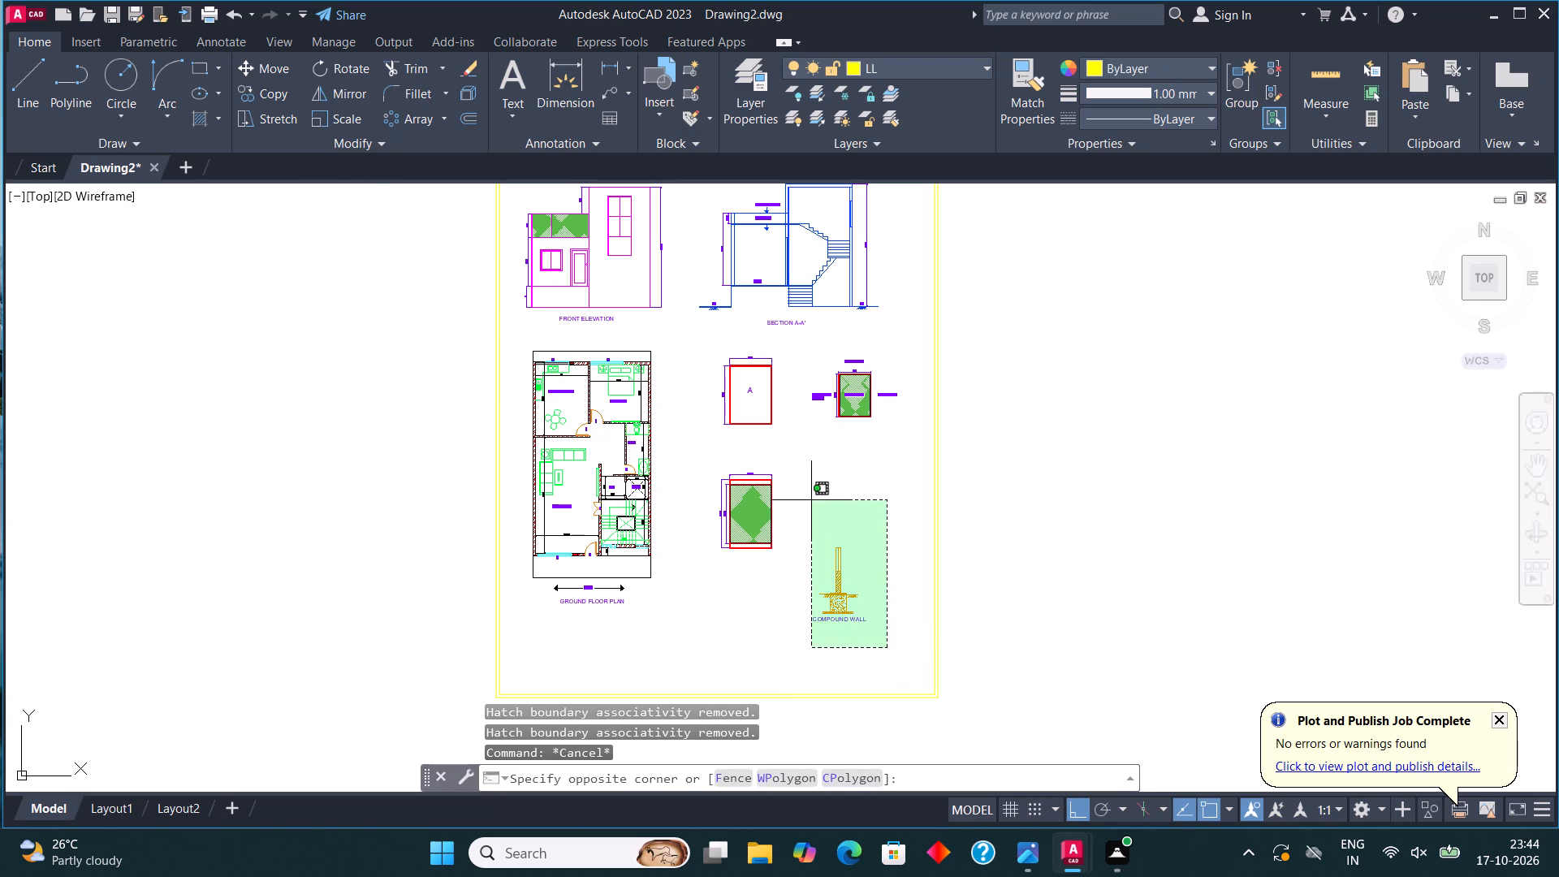
pyautogui.click(811, 500)
pyautogui.click(273, 68)
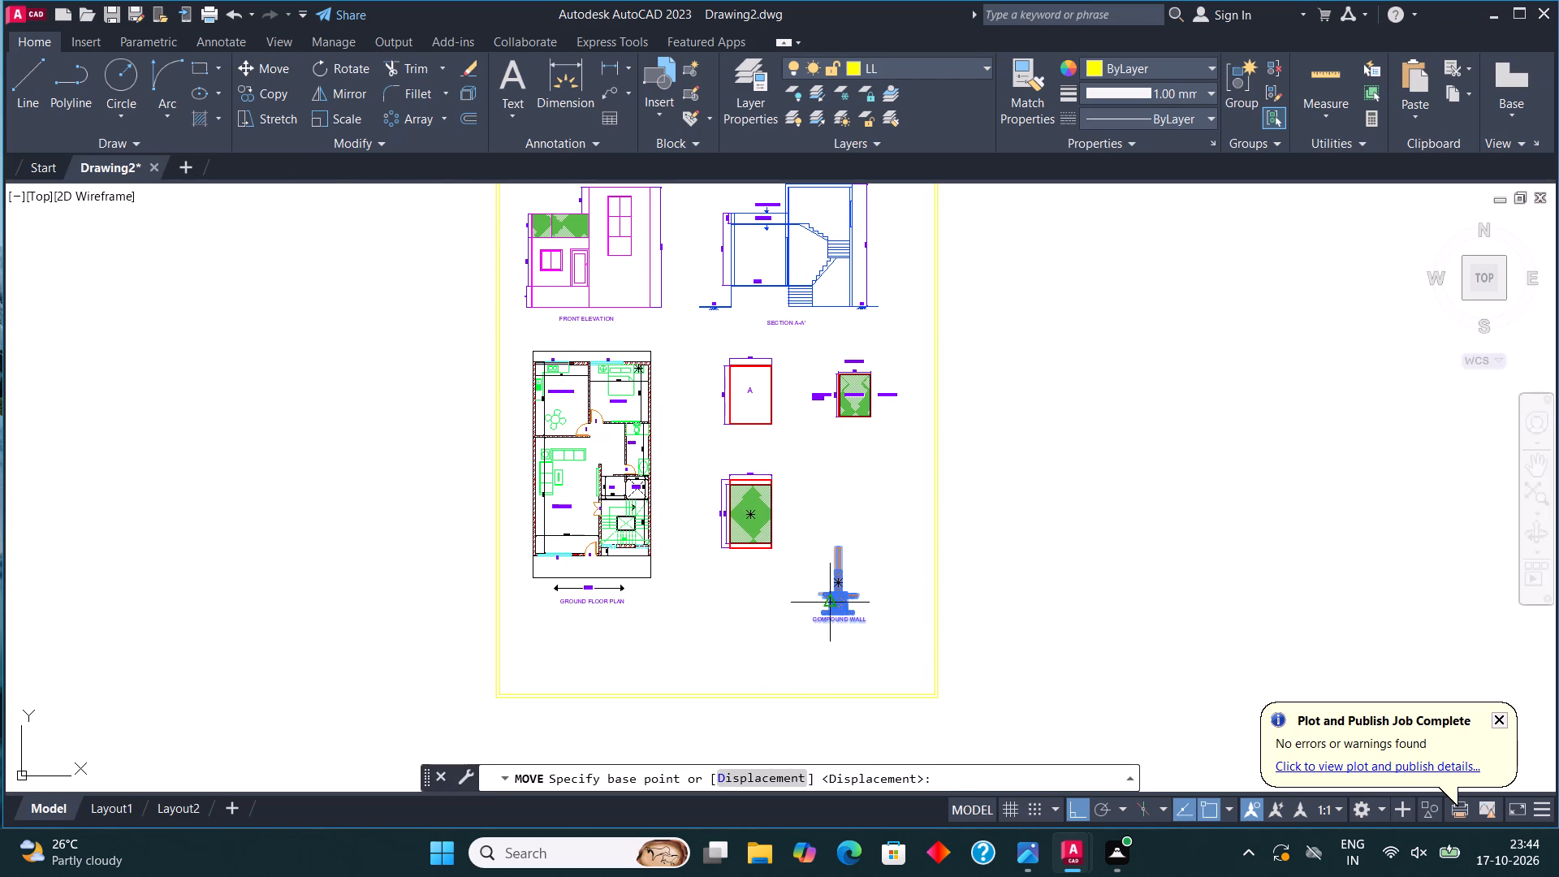
pyautogui.click(835, 605)
pyautogui.scroll(1, 844, 531)
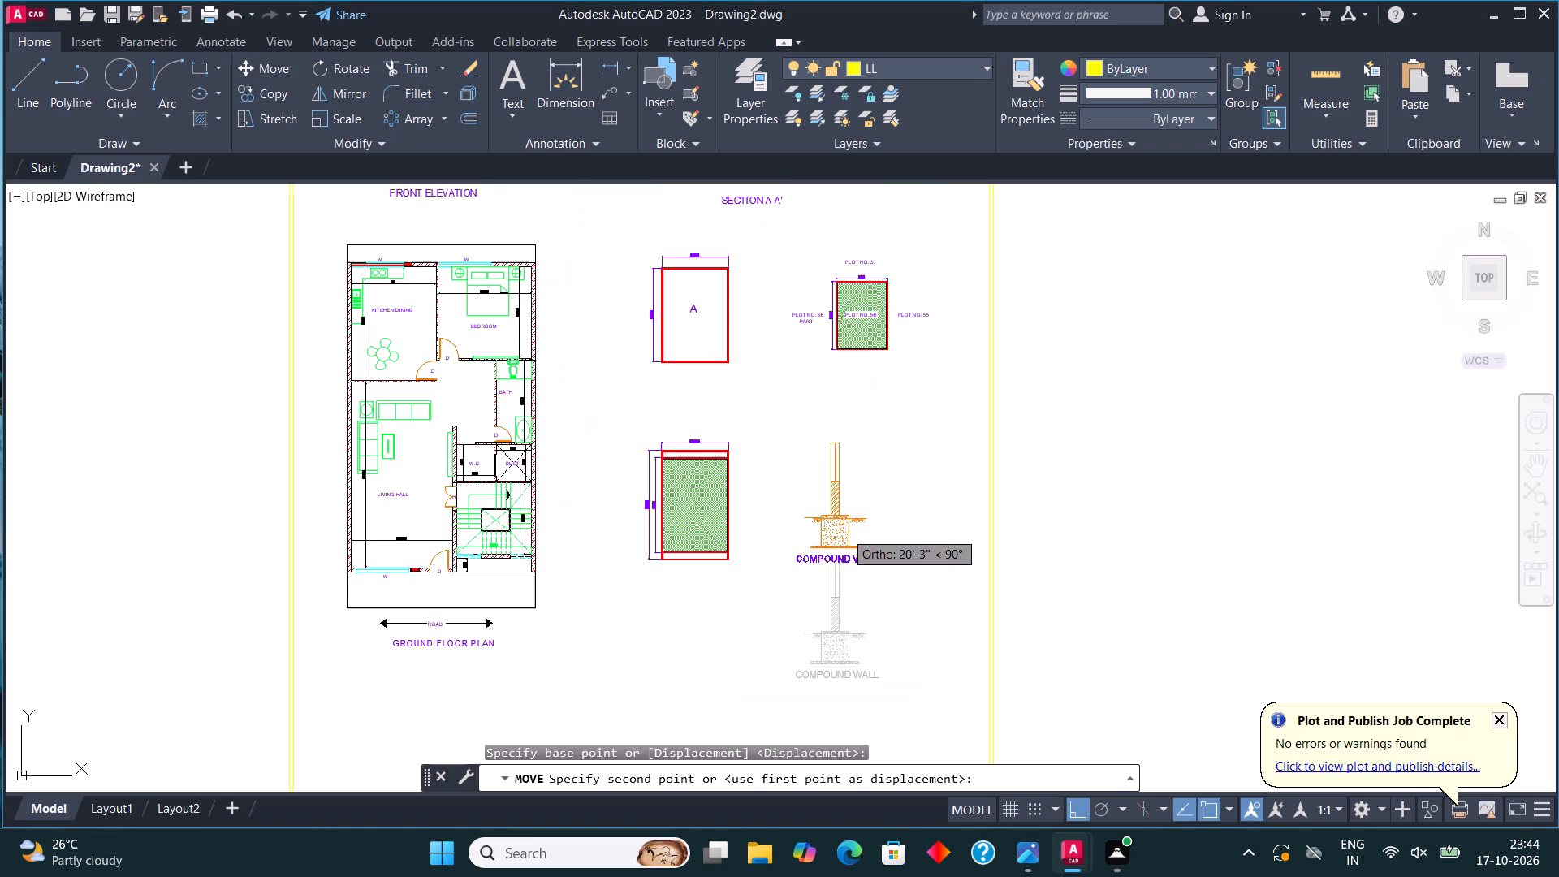
pyautogui.press('F8')
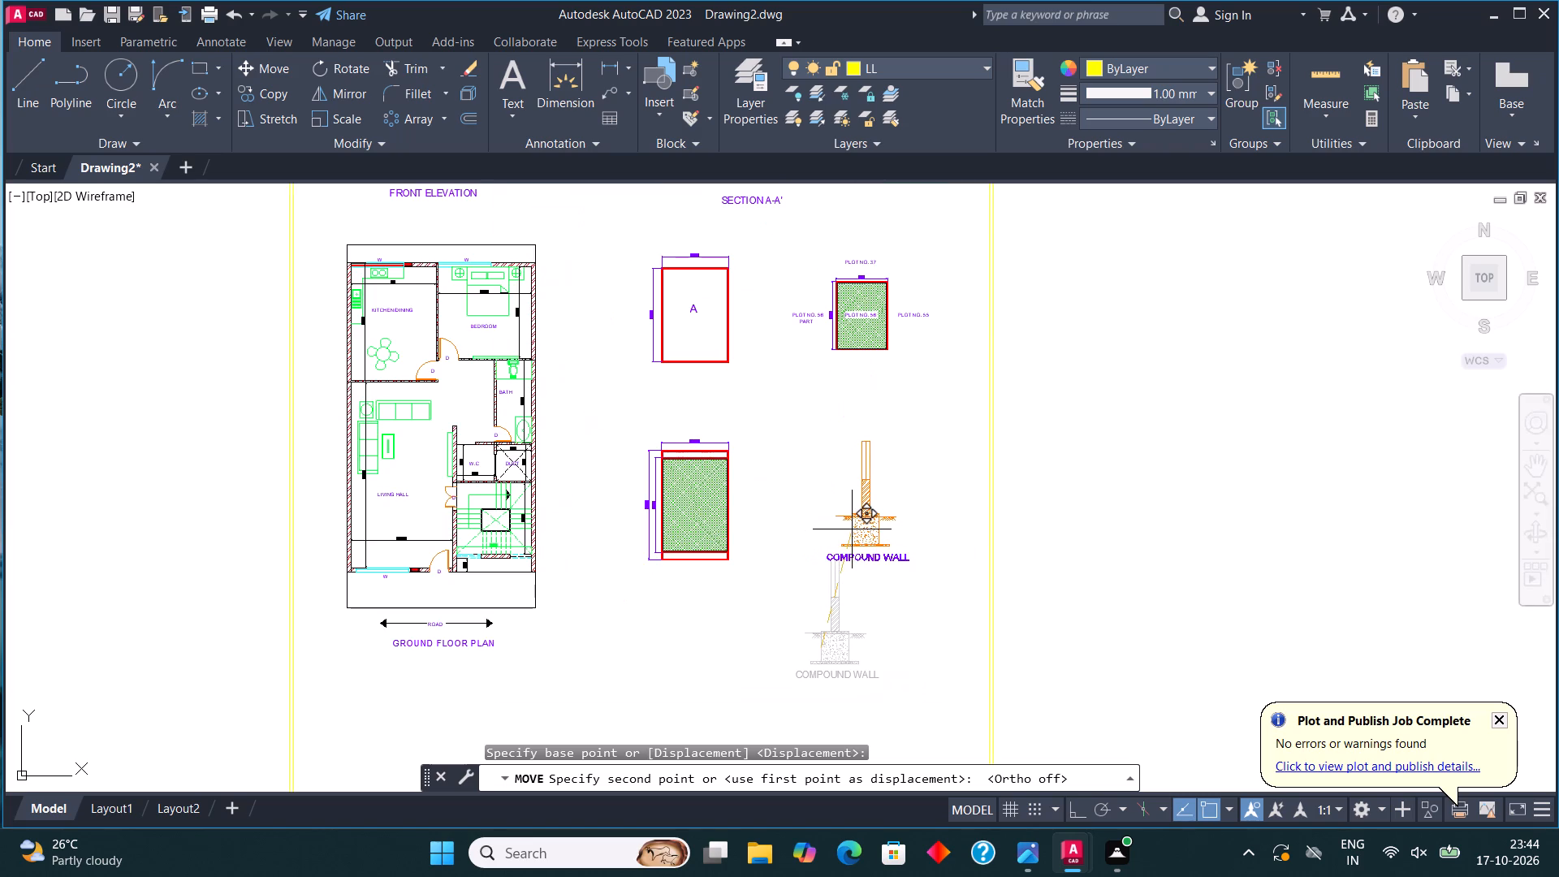
pyautogui.click(852, 529)
# Stretch the bottom edge of the inner border up to just below the ground floor plan title.
pyautogui.scroll(-3, 862, 562)
pyautogui.moveTo(857, 555); pyautogui.dragTo(855, 501, button='middle')
pyautogui.scroll(3, 823, 592)
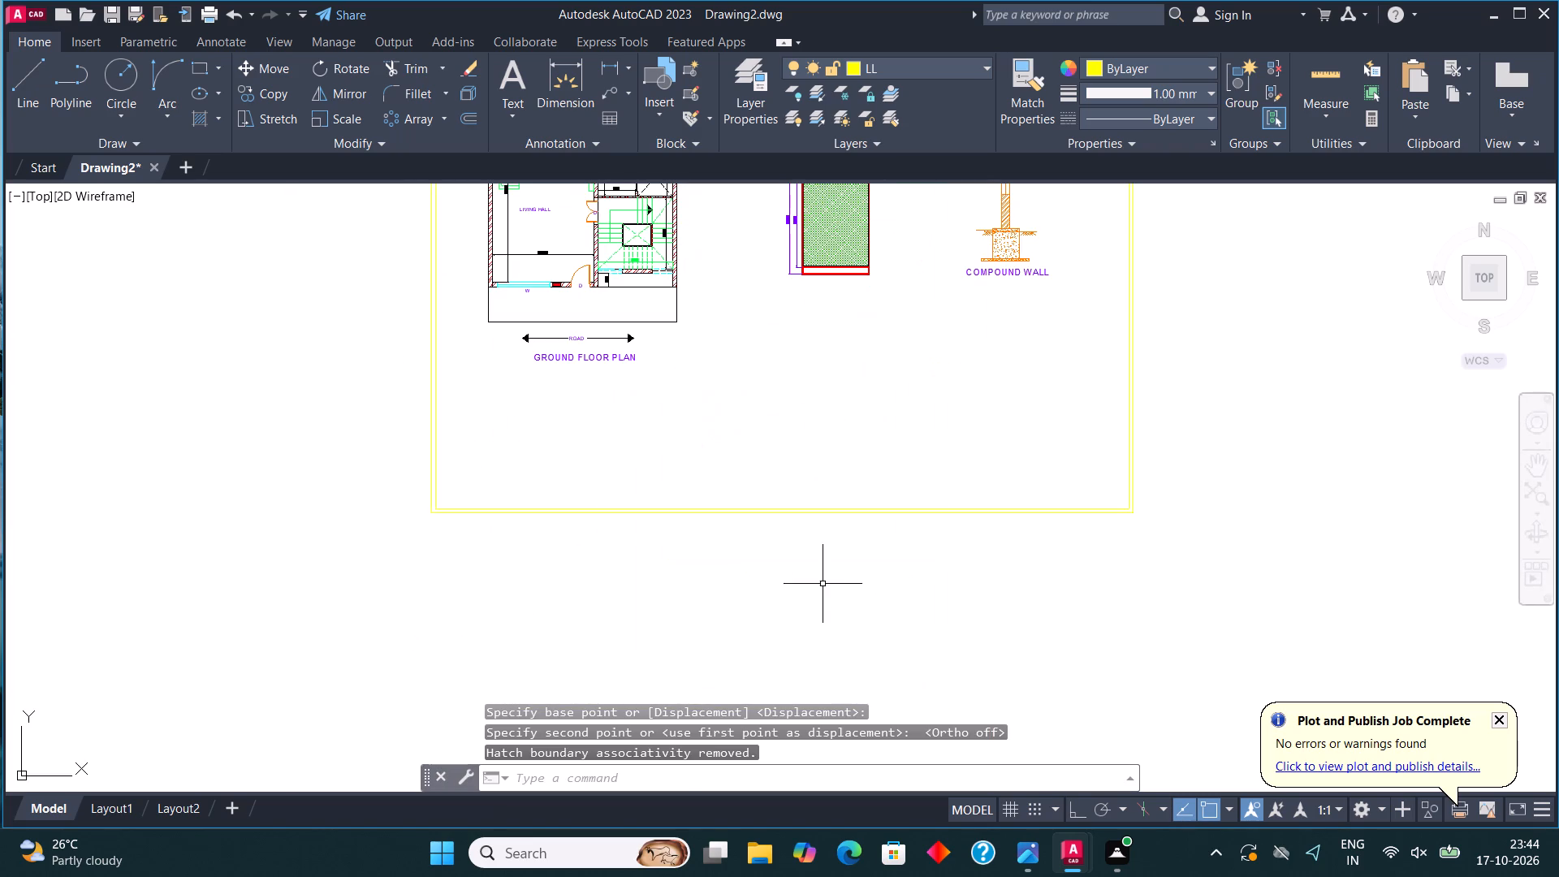
pyautogui.moveTo(823, 584); pyautogui.dragTo(820, 546)
pyautogui.click(788, 486)
pyautogui.scroll(3, 785, 490)
pyautogui.click(769, 568)
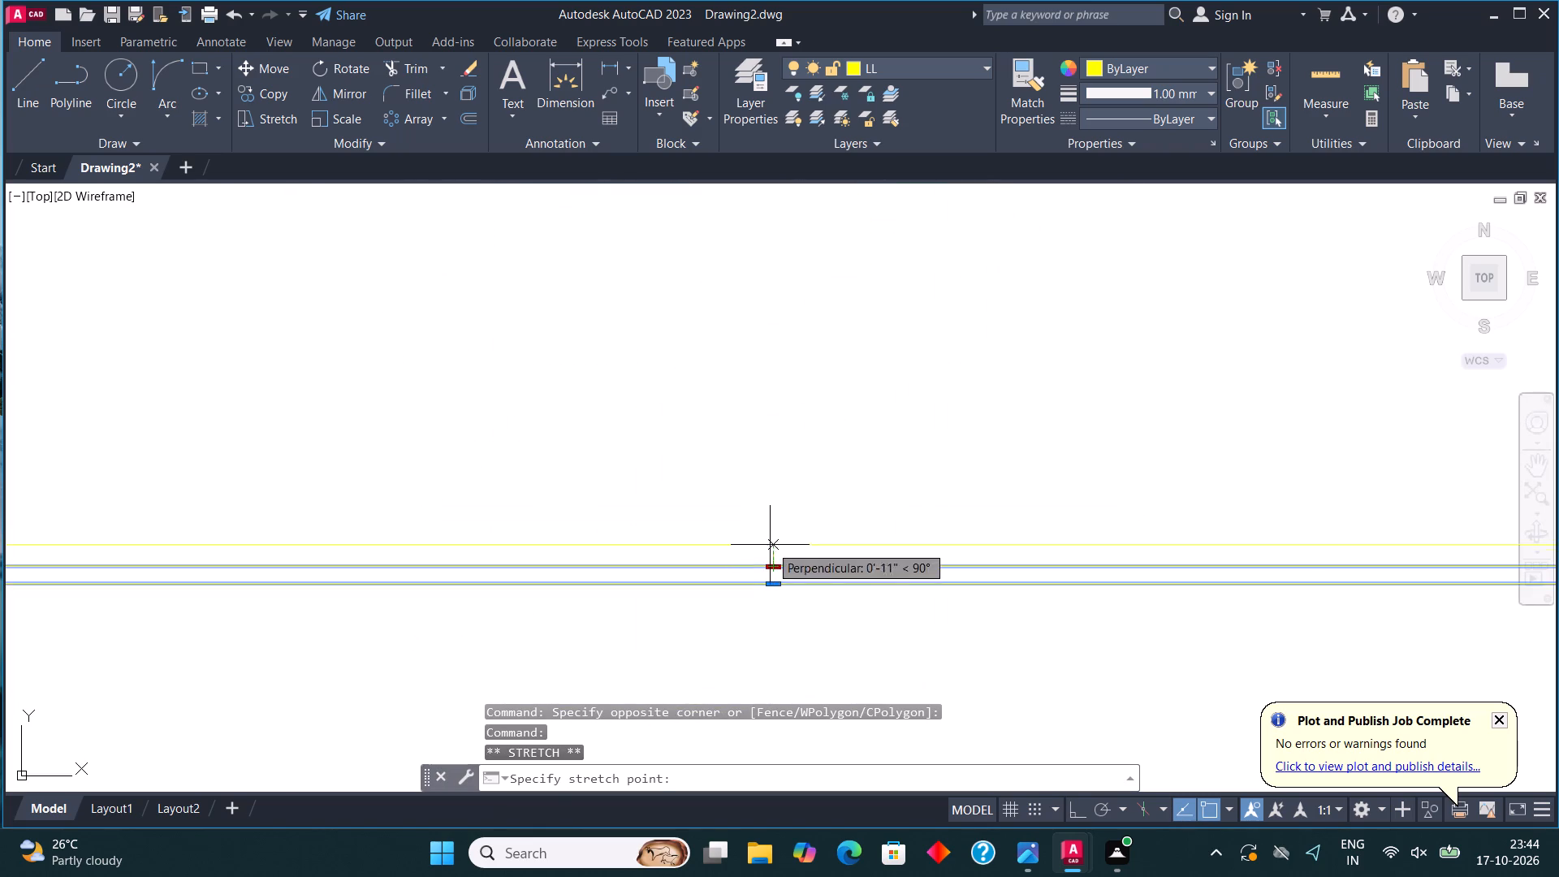
pyautogui.scroll(-3, 770, 543)
pyautogui.click(771, 425)
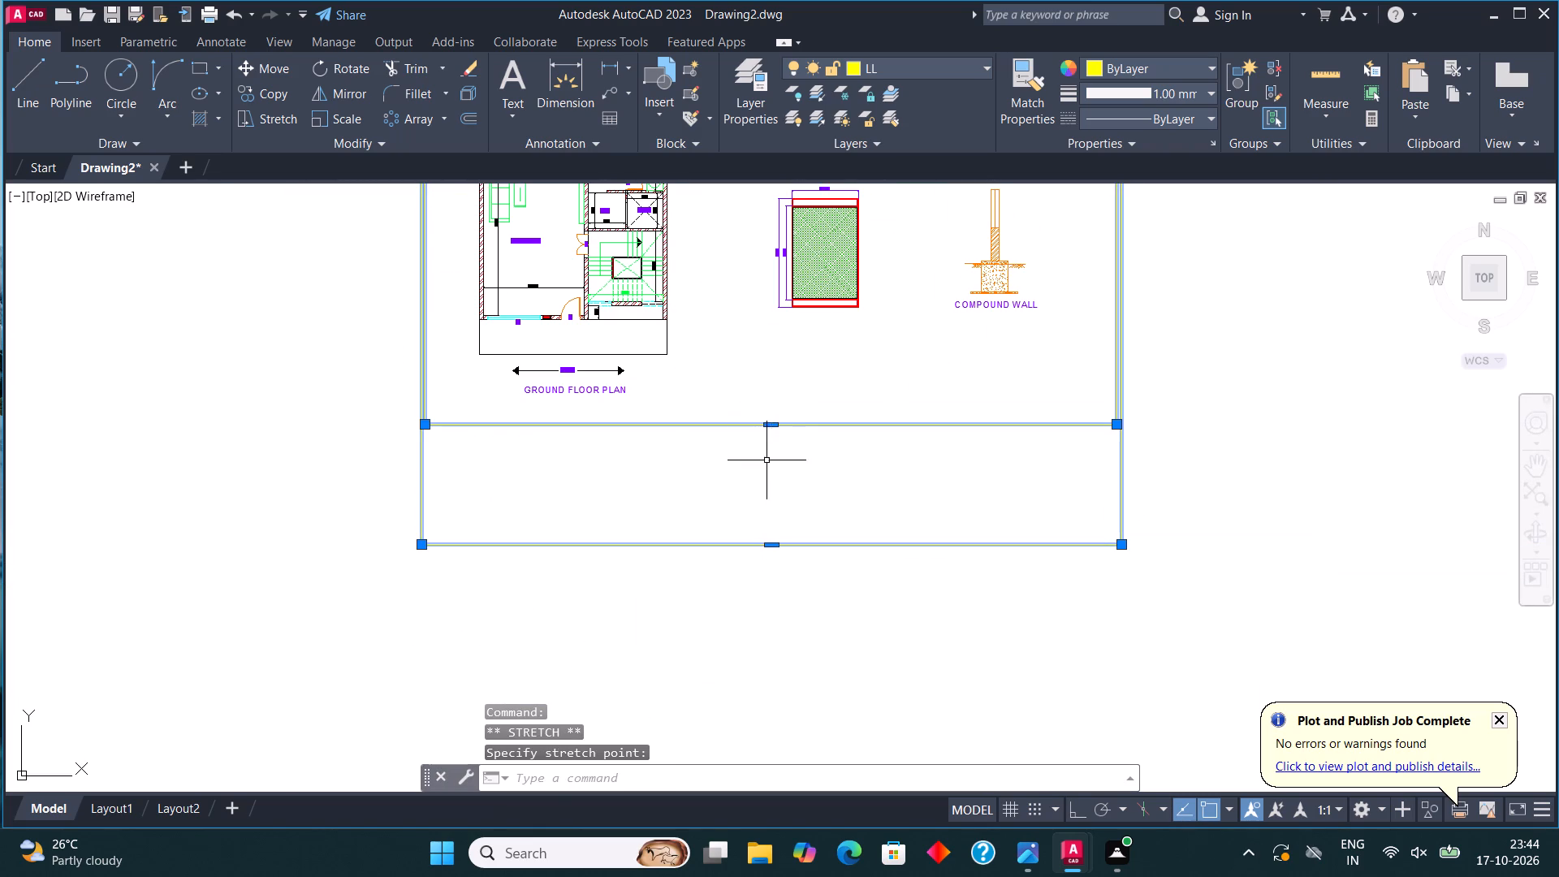
pyautogui.press('Escape')
# Stretch the bottom edge of the outer border up to just below the inner border's bottom edge.
pyautogui.moveTo(763, 584); pyautogui.dragTo(763, 573)
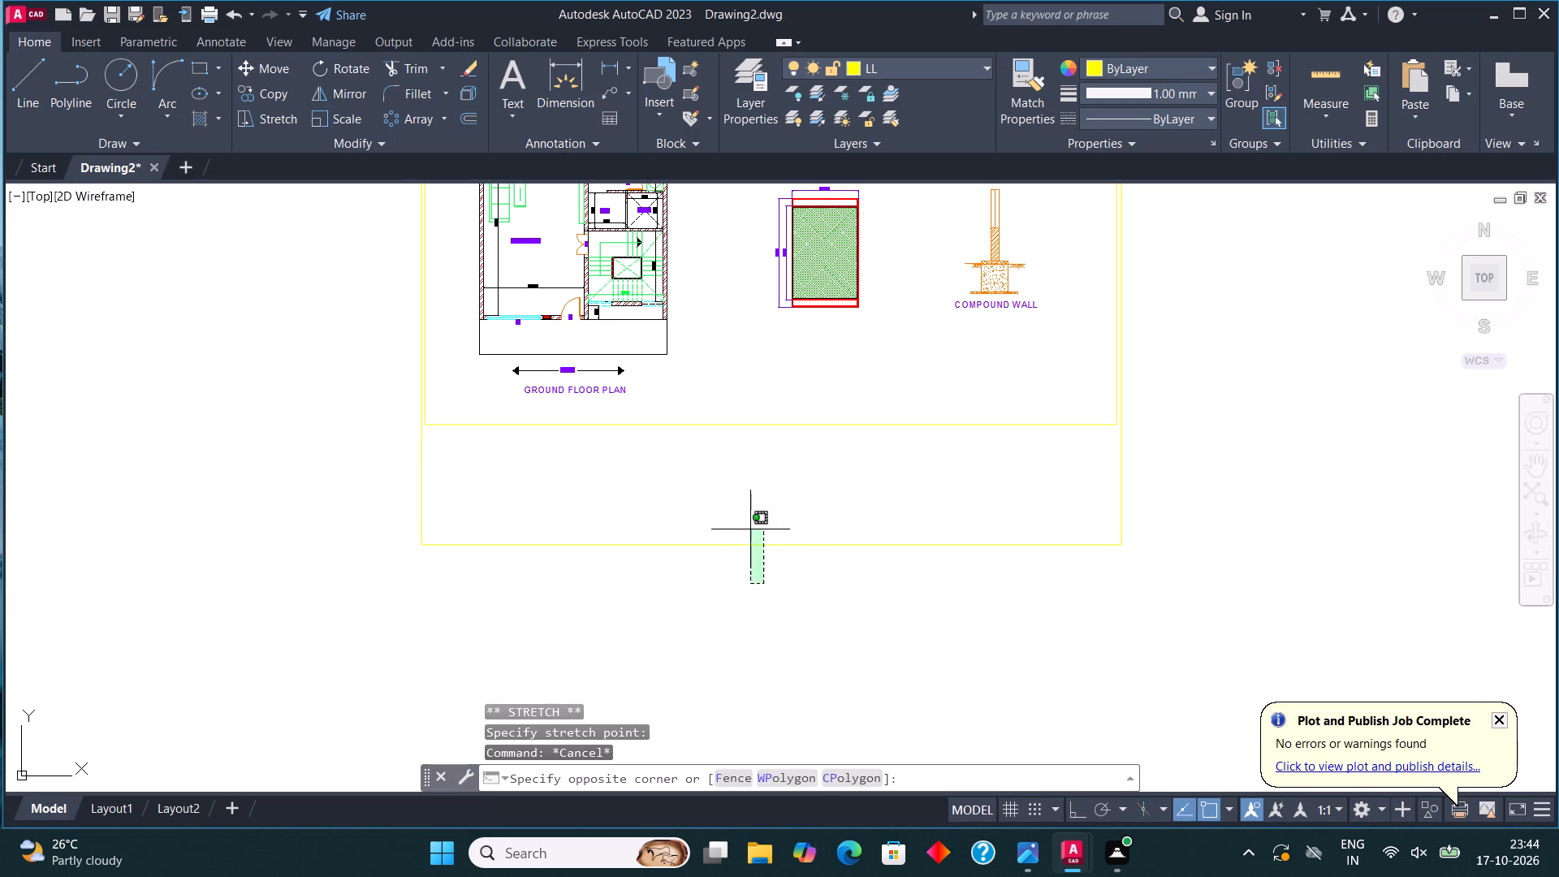
pyautogui.click(749, 526)
pyautogui.scroll(2, 775, 540)
pyautogui.click(767, 560)
pyautogui.moveTo(787, 351); pyautogui.dragTo(800, 514, button='middle')
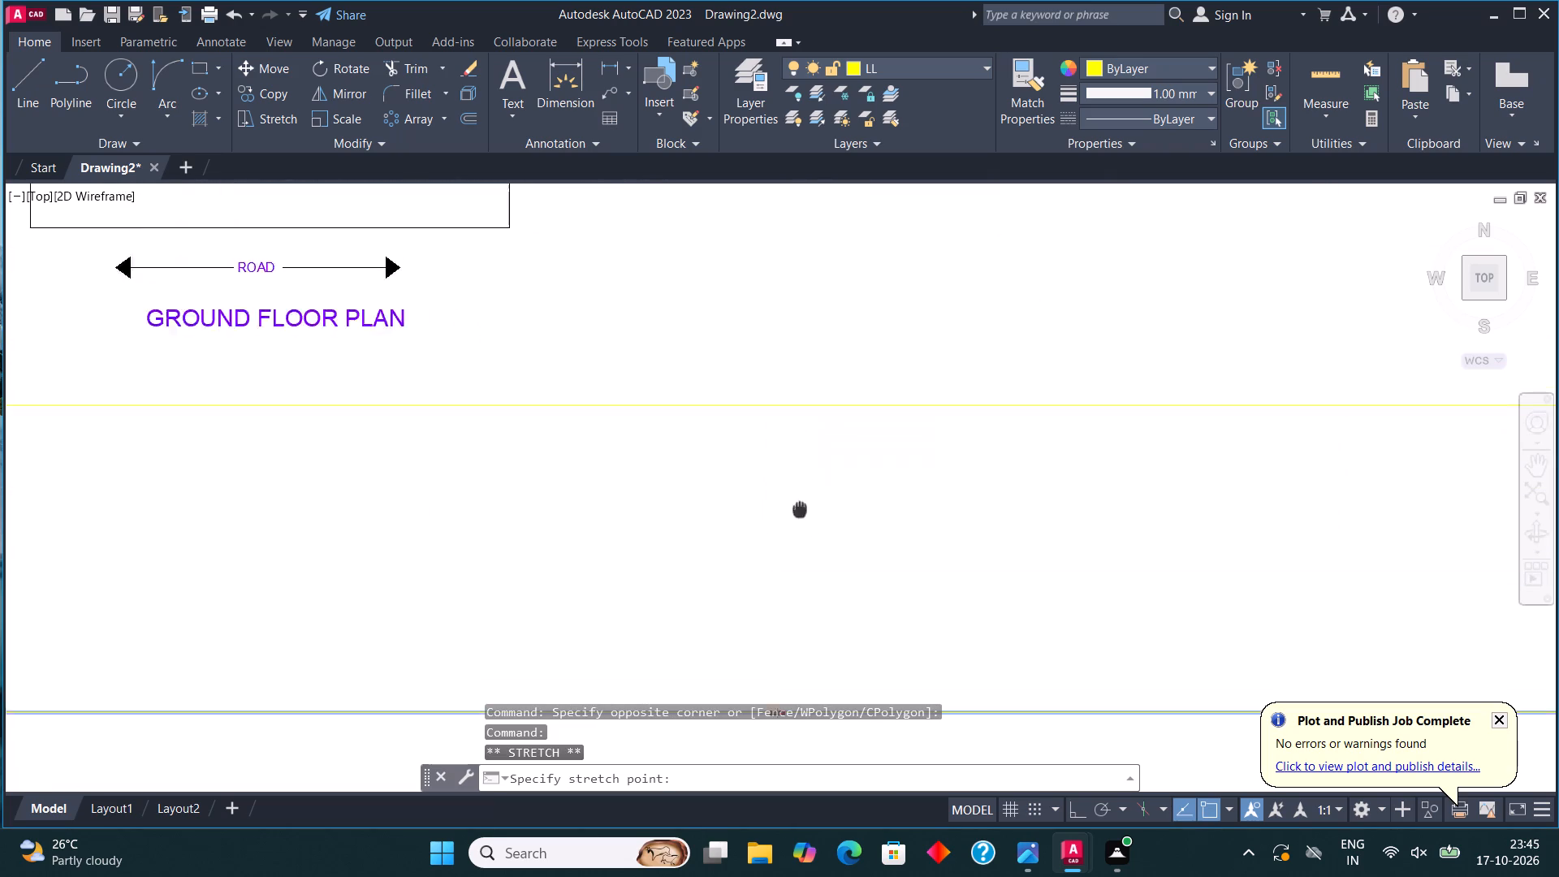
pyautogui.moveTo(800, 514); pyautogui.dragTo(792, 563, button='middle')
pyautogui.scroll(1, 782, 541)
pyautogui.click(766, 456)
pyautogui.press('Escape')
pyautogui.scroll(-3, 756, 450)
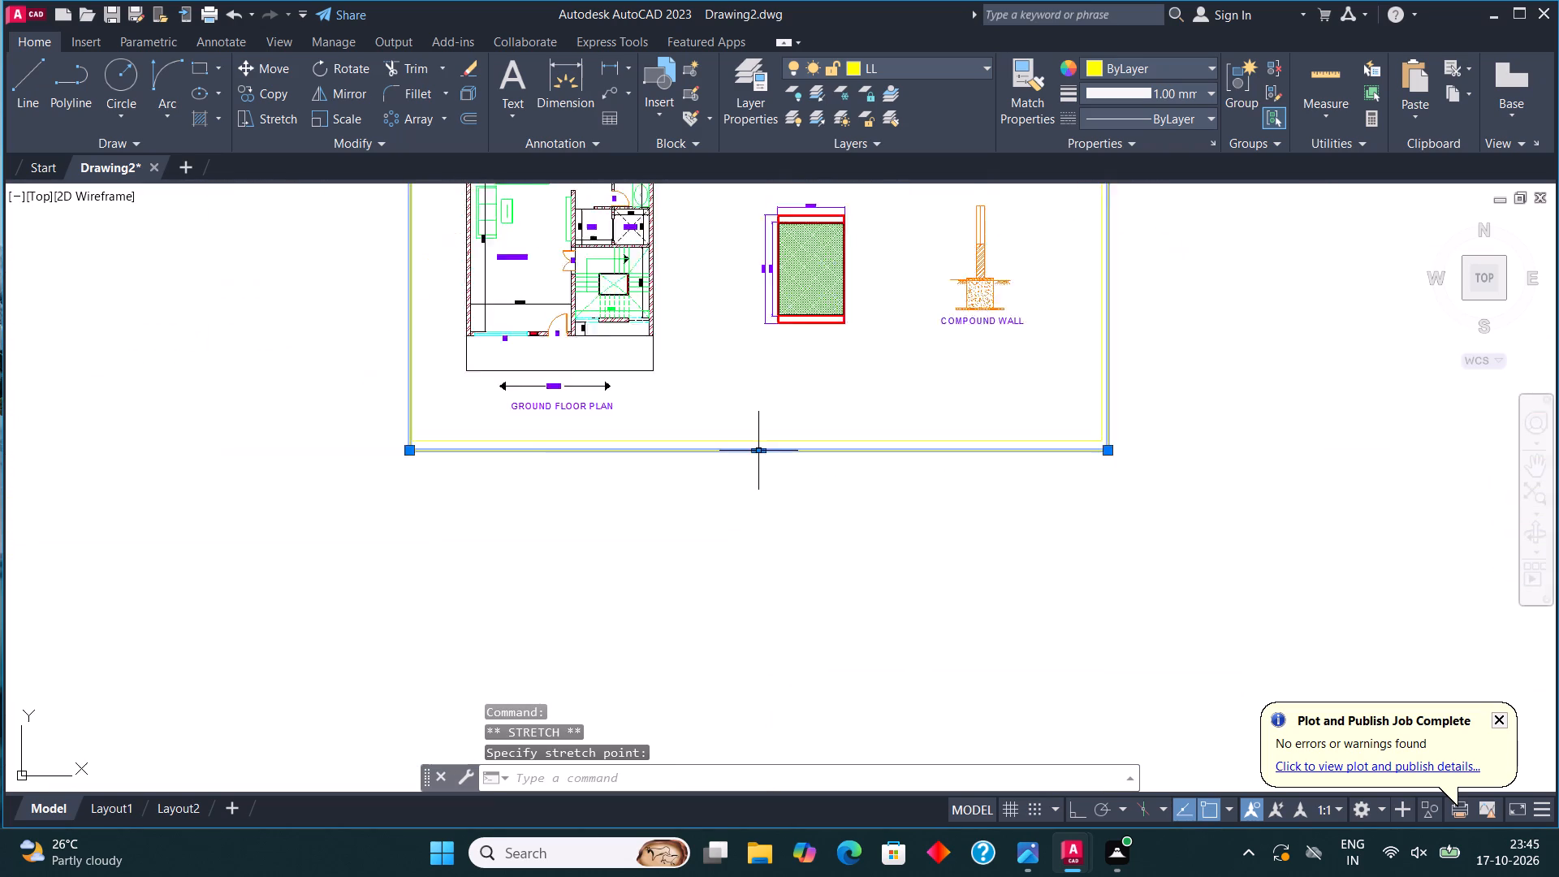
pyautogui.scroll(-2, 755, 449)
pyautogui.moveTo(742, 498); pyautogui.dragTo(744, 605, button='middle')
pyautogui.press('Escape')
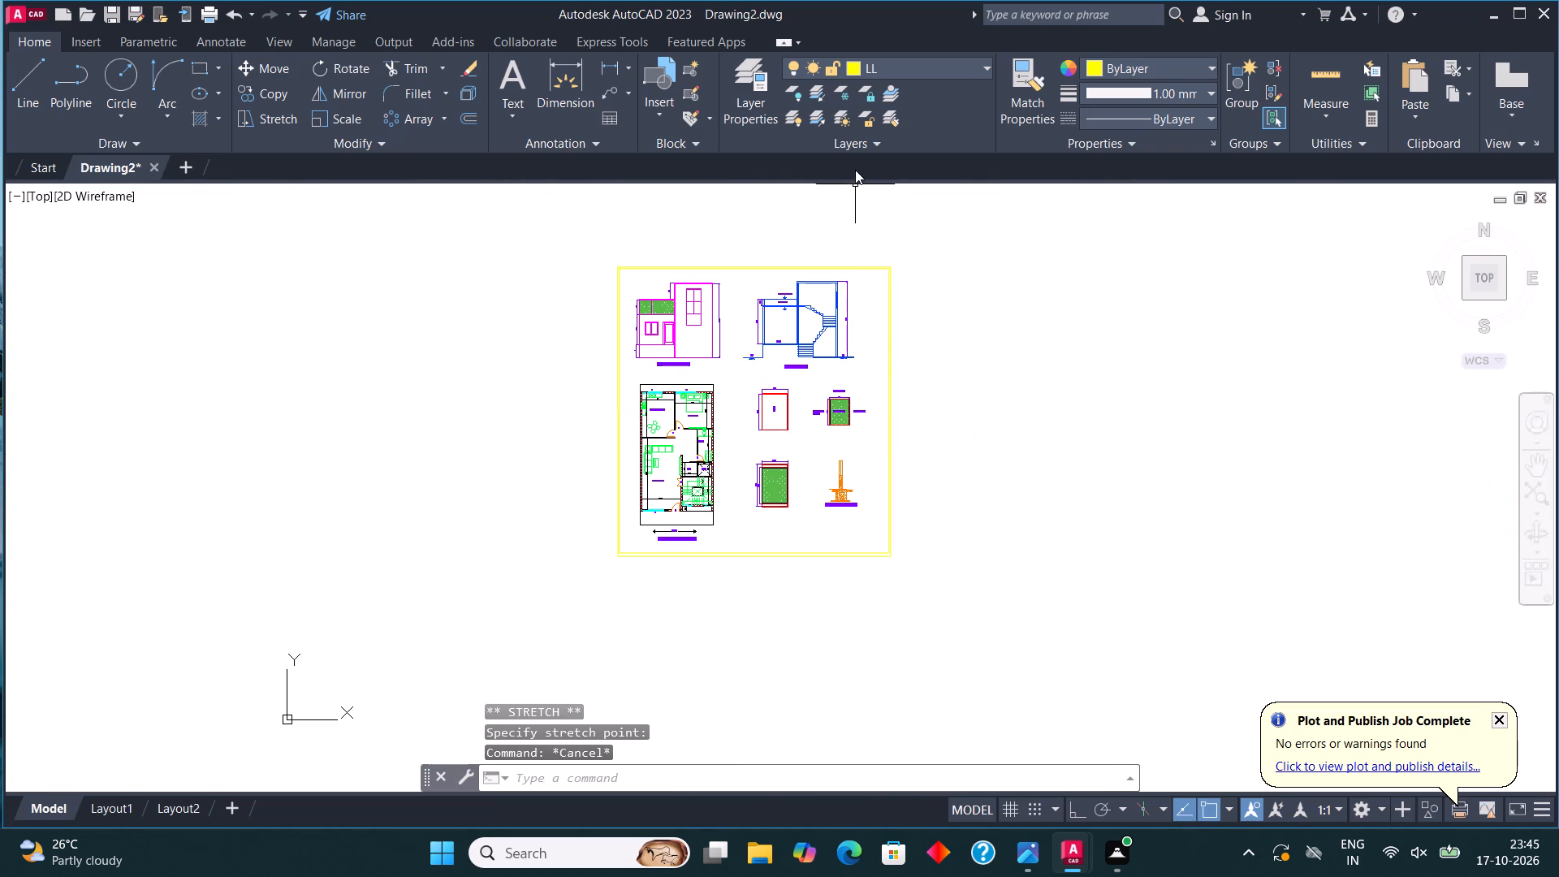
# Change the LL layer's colour to index colour 156, dark blue.
pyautogui.click(853, 67)
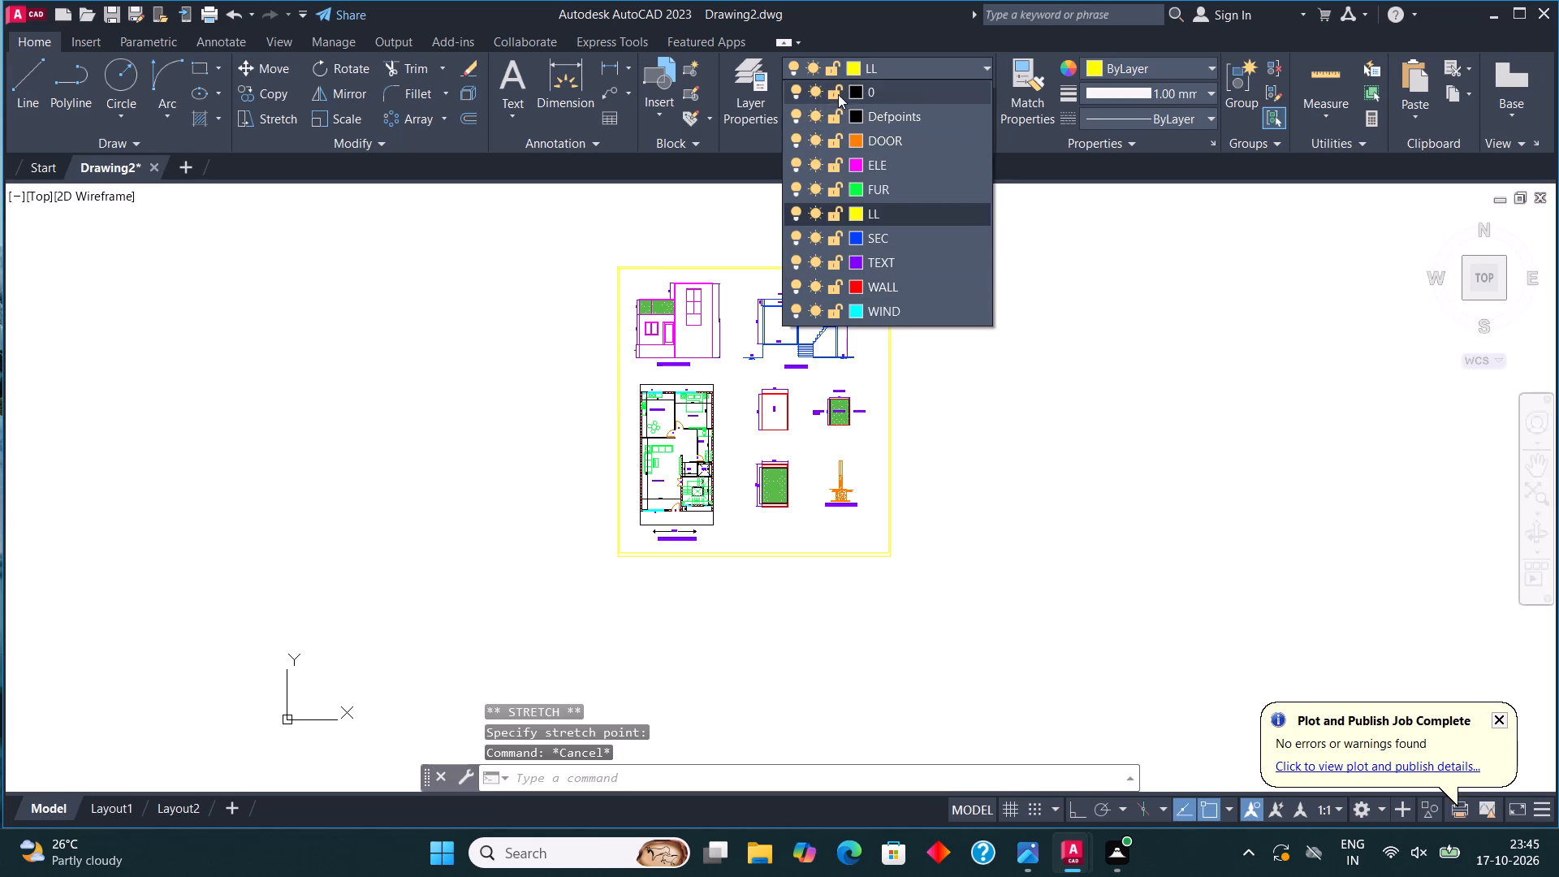
pyautogui.click(856, 216)
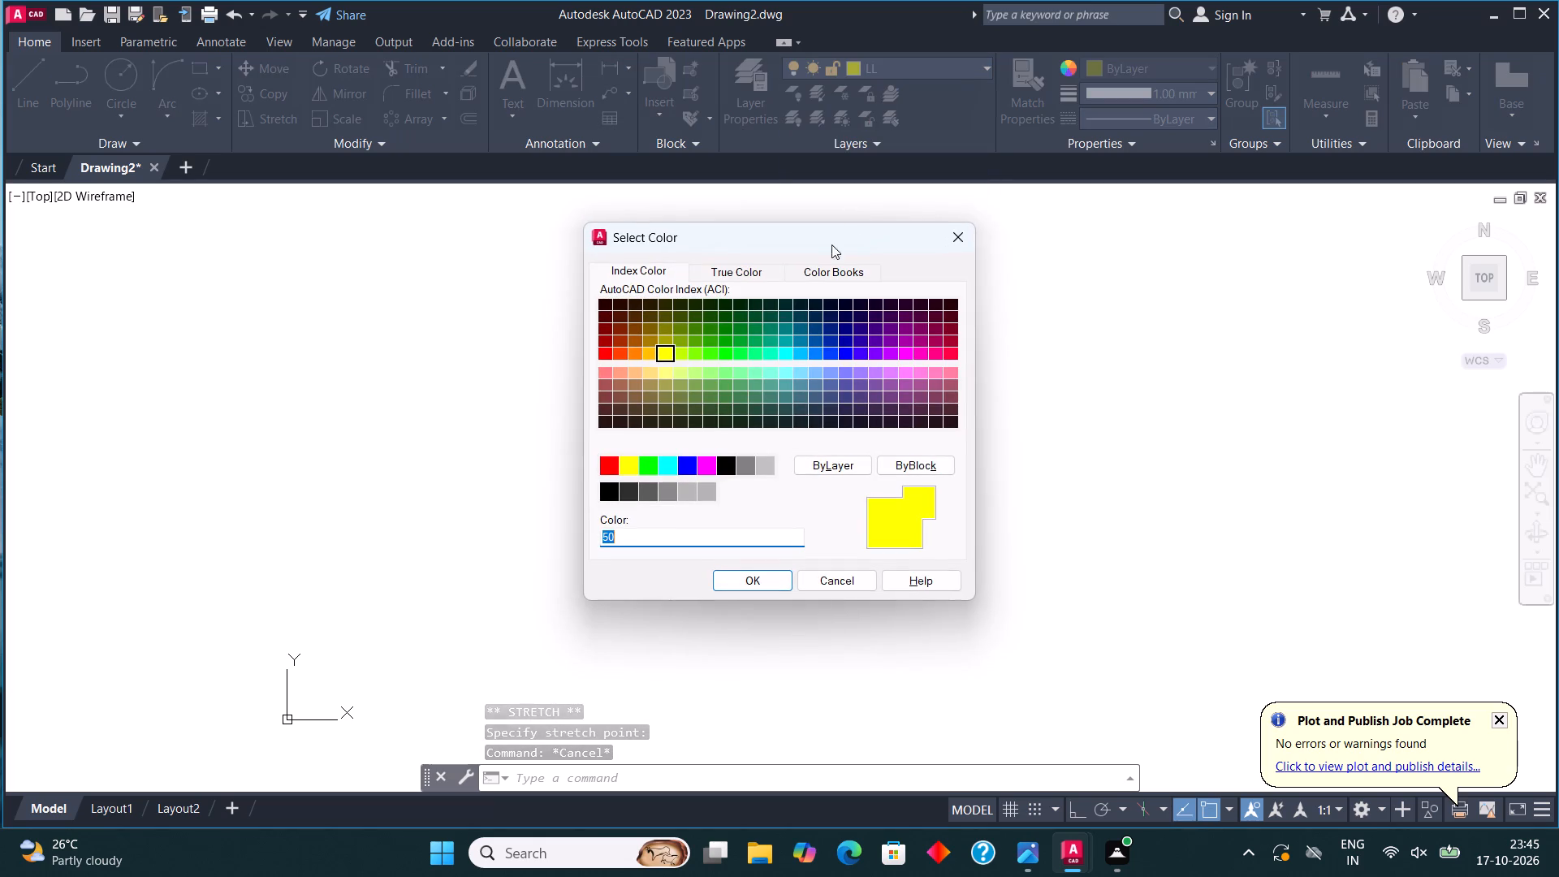
pyautogui.click(813, 320)
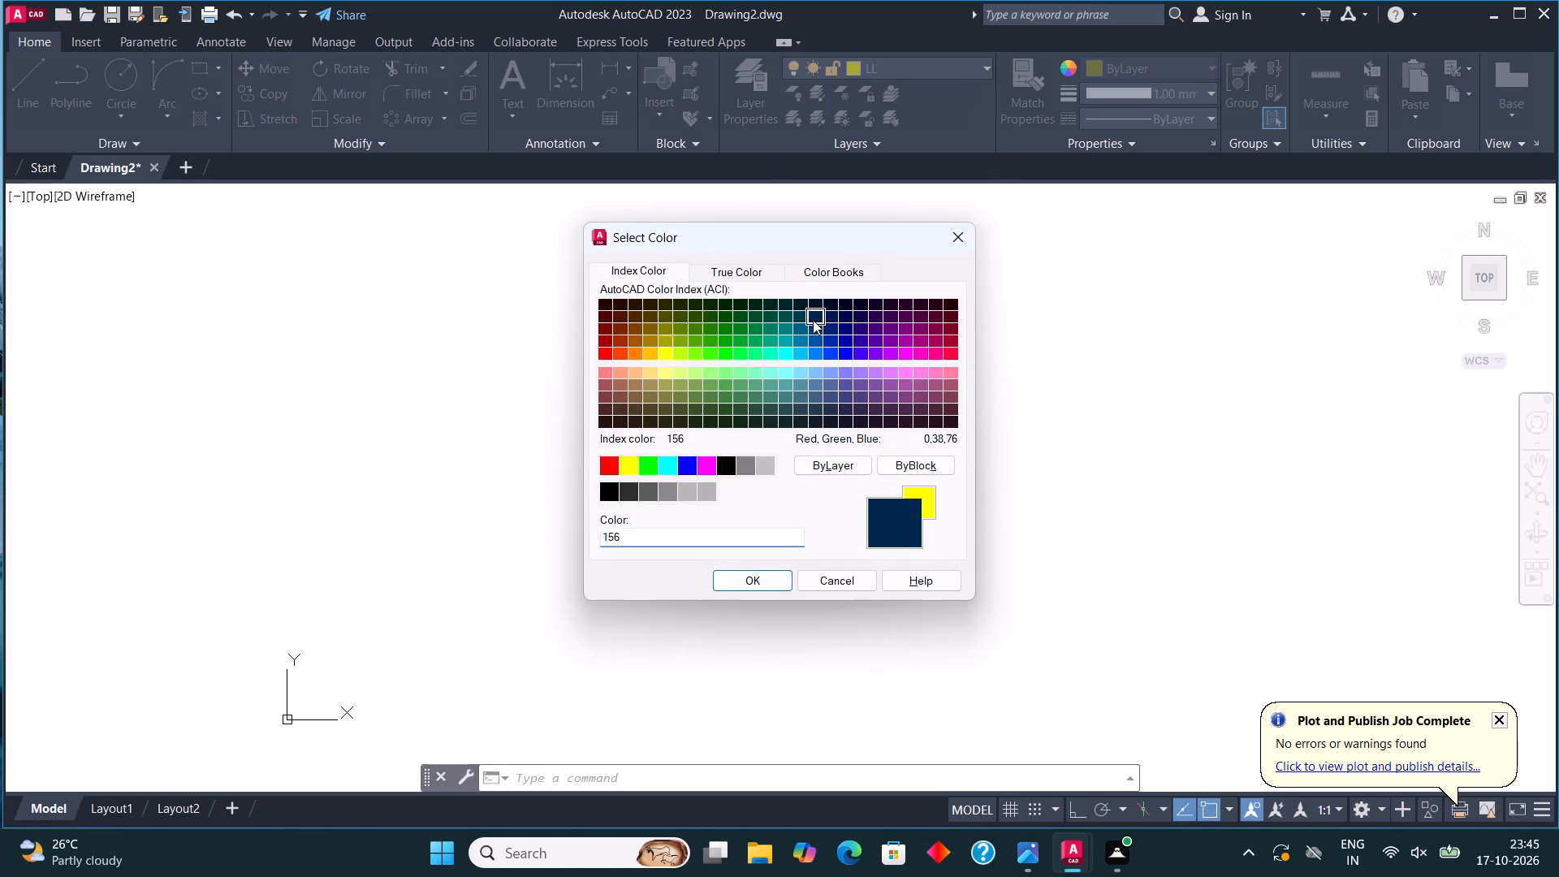
pyautogui.click(767, 573)
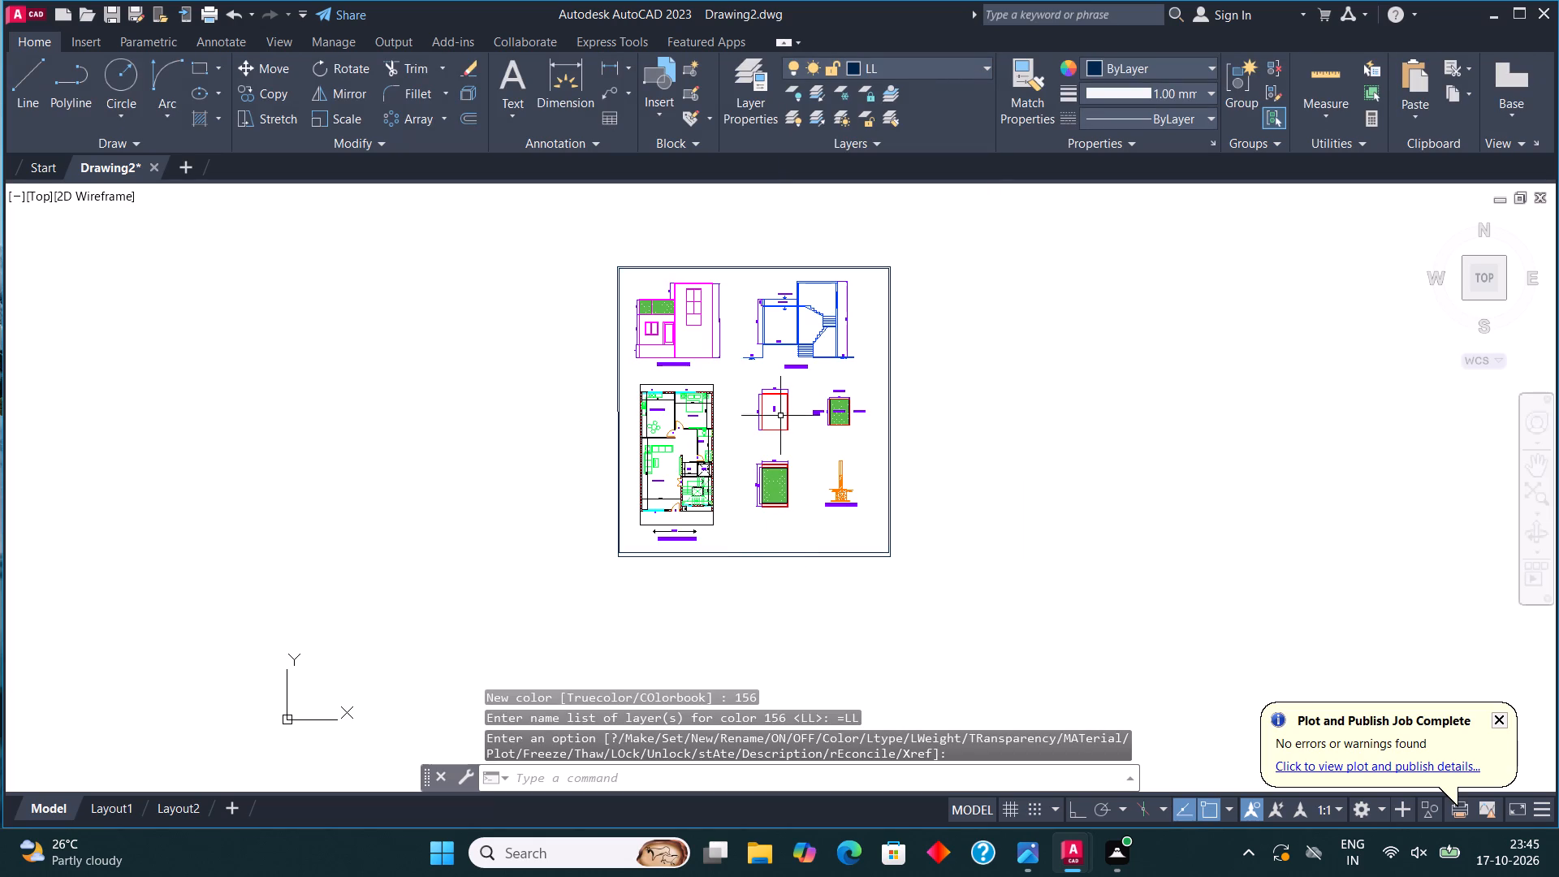
# Stretch the outer border's bottom edge up about 1'-5" to narrow its gap to the inner border.
pyautogui.scroll(3, 762, 546)
pyautogui.click(738, 592)
pyautogui.click(719, 550)
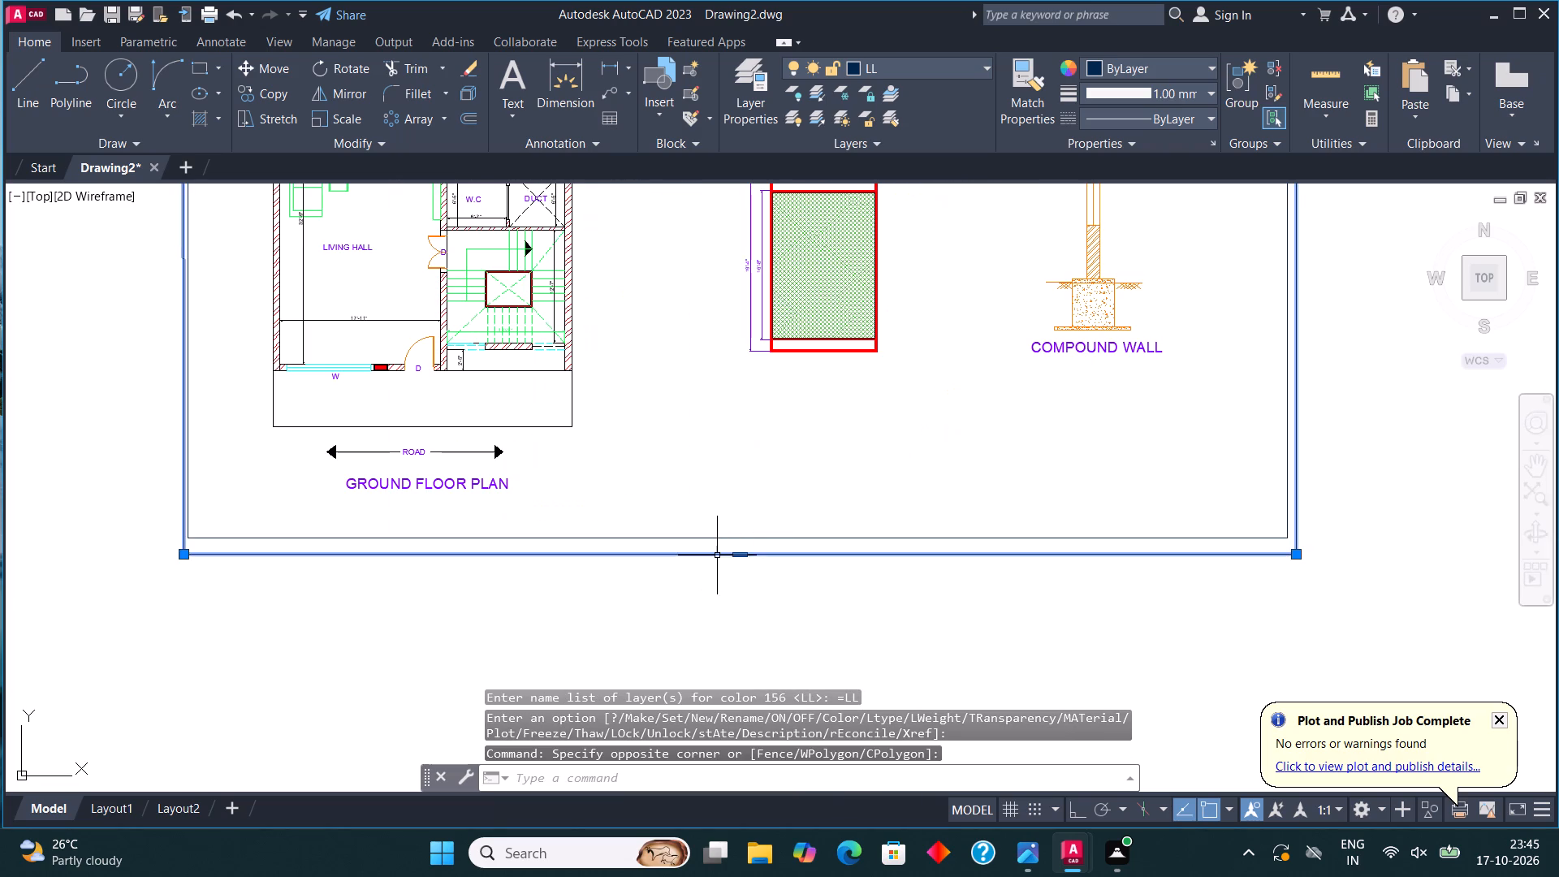
pyautogui.scroll(3, 718, 559)
pyautogui.click(805, 549)
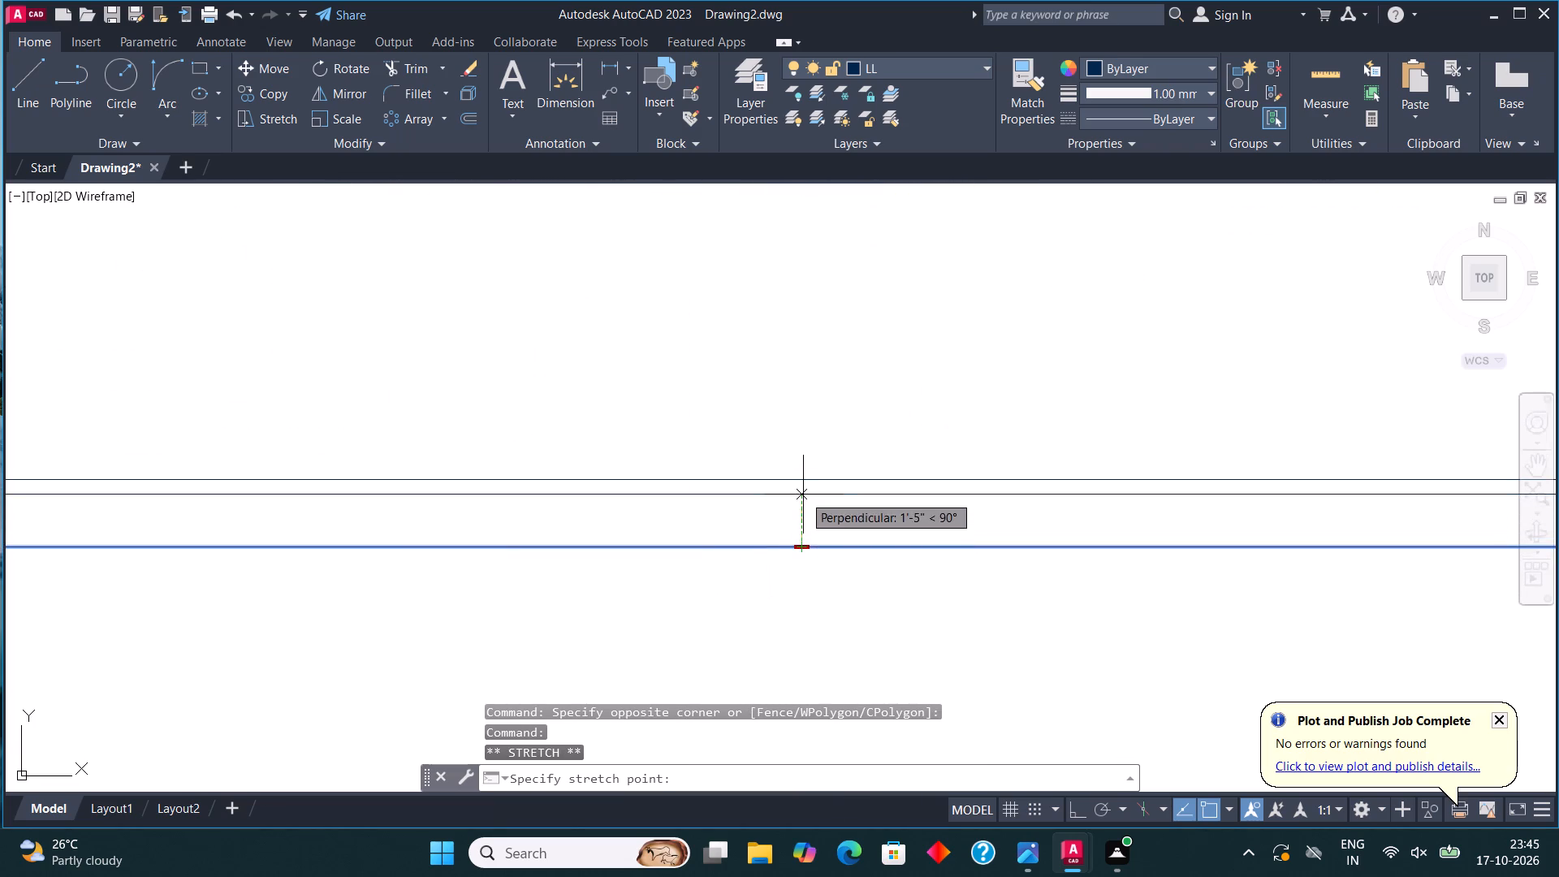
pyautogui.click(803, 495)
pyautogui.scroll(-5, 793, 574)
pyautogui.press('Escape')
# Fill the strip between the inner and outer borders with a solid hatch in the ByLayer colour.
pyautogui.scroll(2, 596, 593)
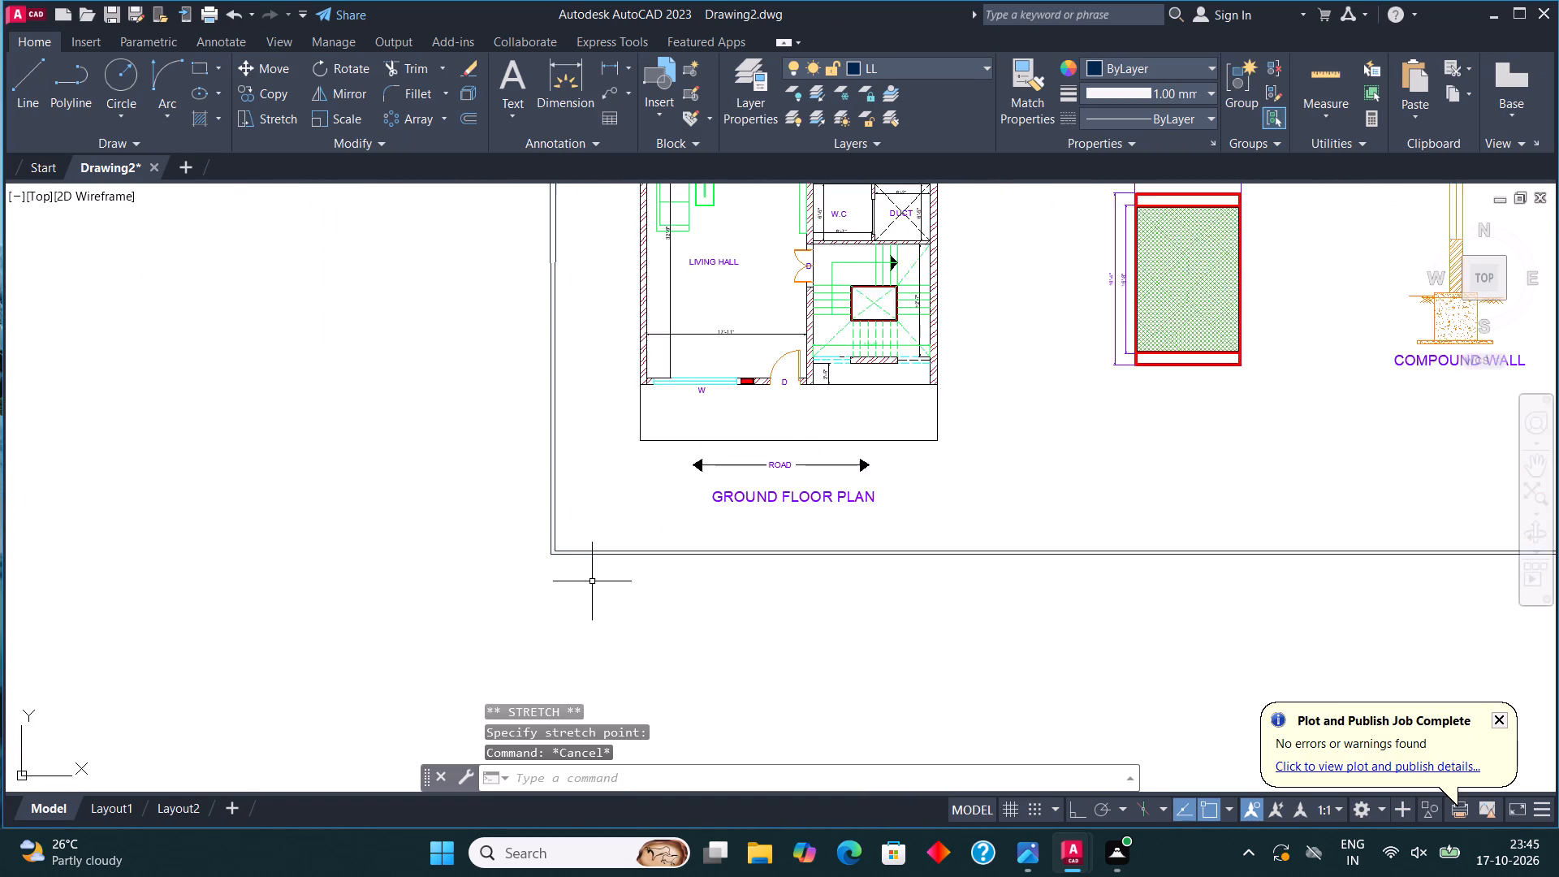
pyautogui.scroll(2, 591, 581)
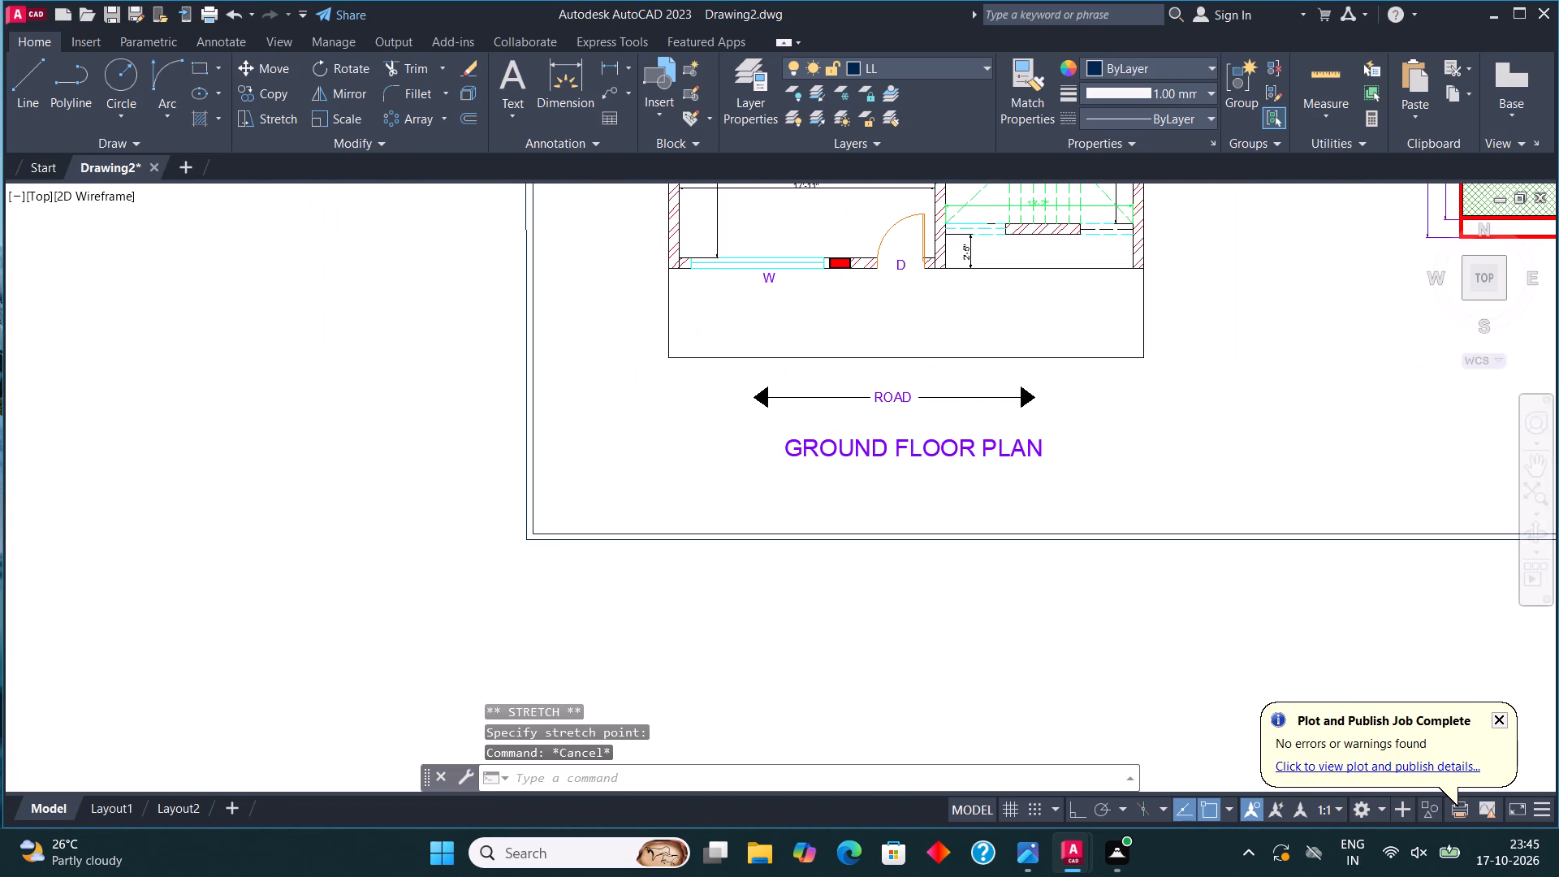
pyautogui.press('h')
pyautogui.press('Return')
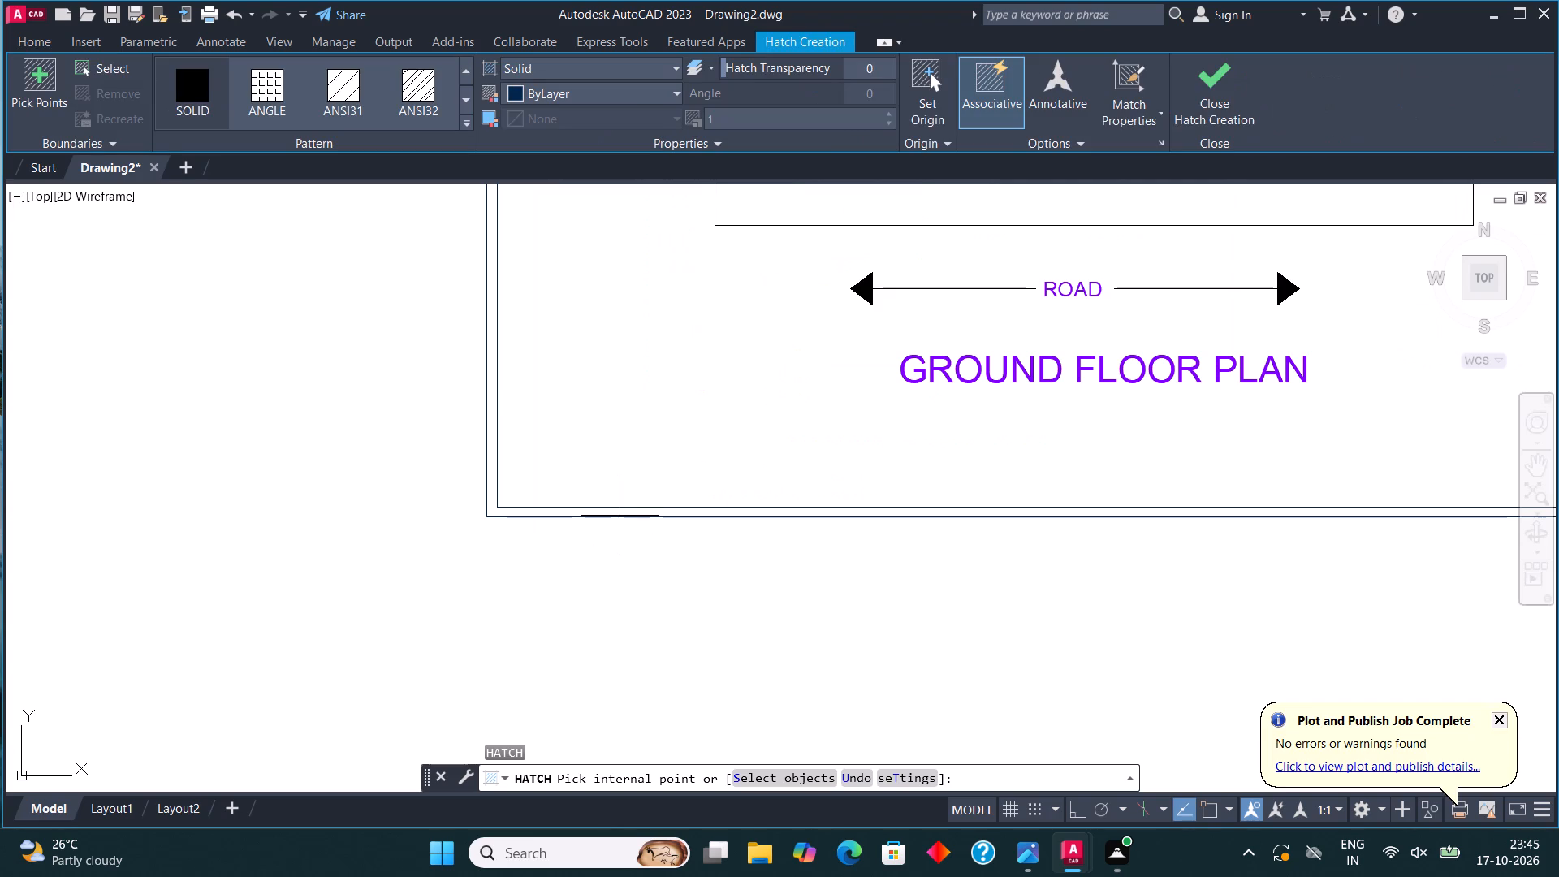
pyautogui.click(620, 512)
pyautogui.click(1192, 84)
# Switch from model space to Layout1.
pyautogui.scroll(-3, 797, 491)
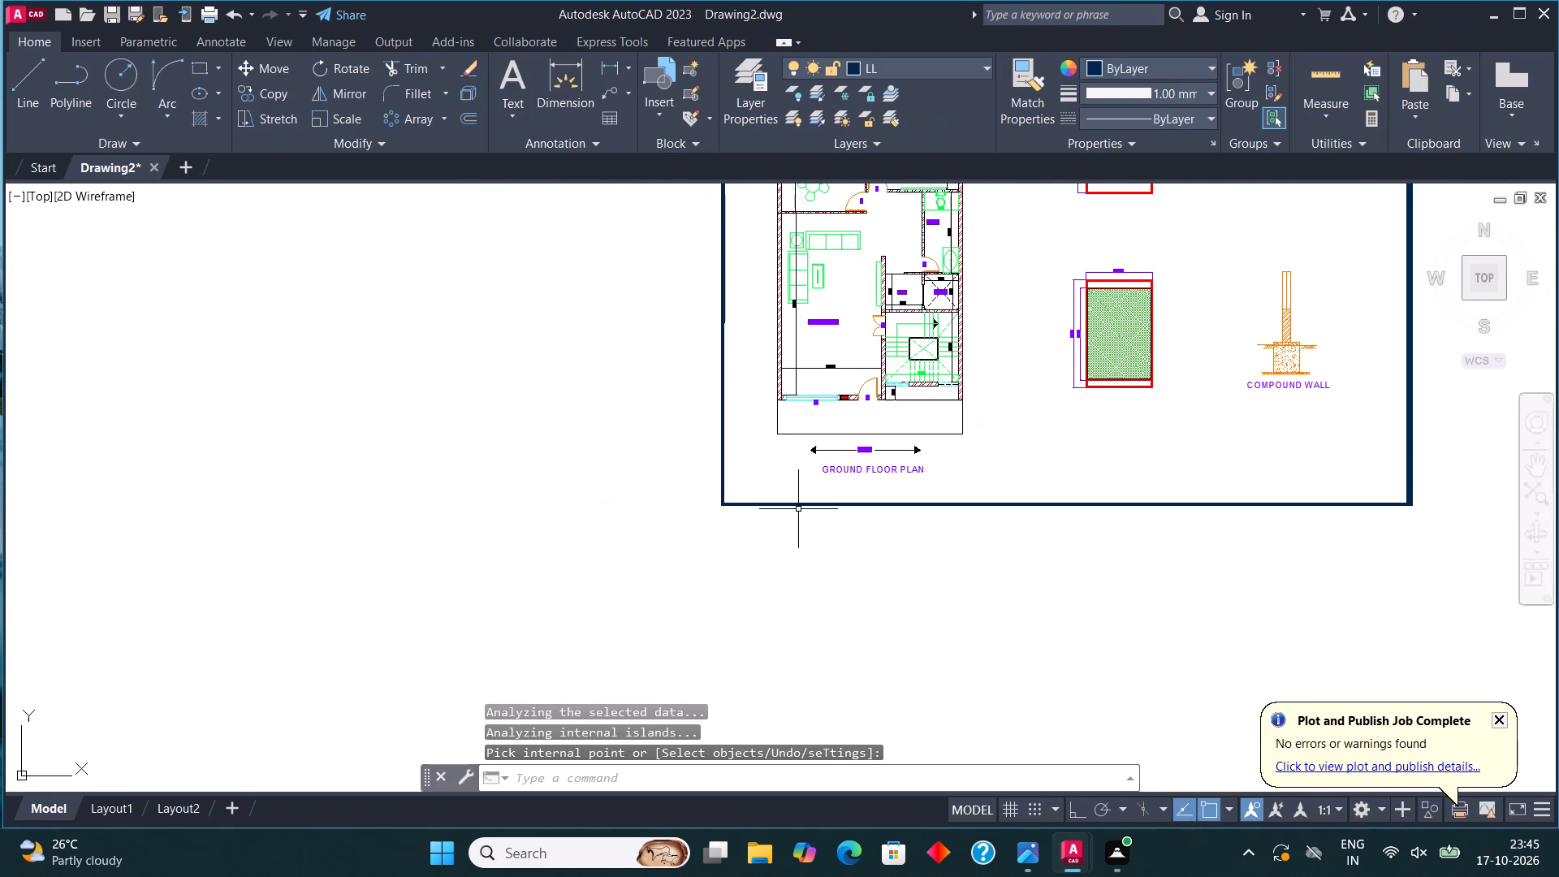
pyautogui.scroll(-3, 795, 543)
pyautogui.moveTo(969, 414); pyautogui.dragTo(948, 409, button='middle')
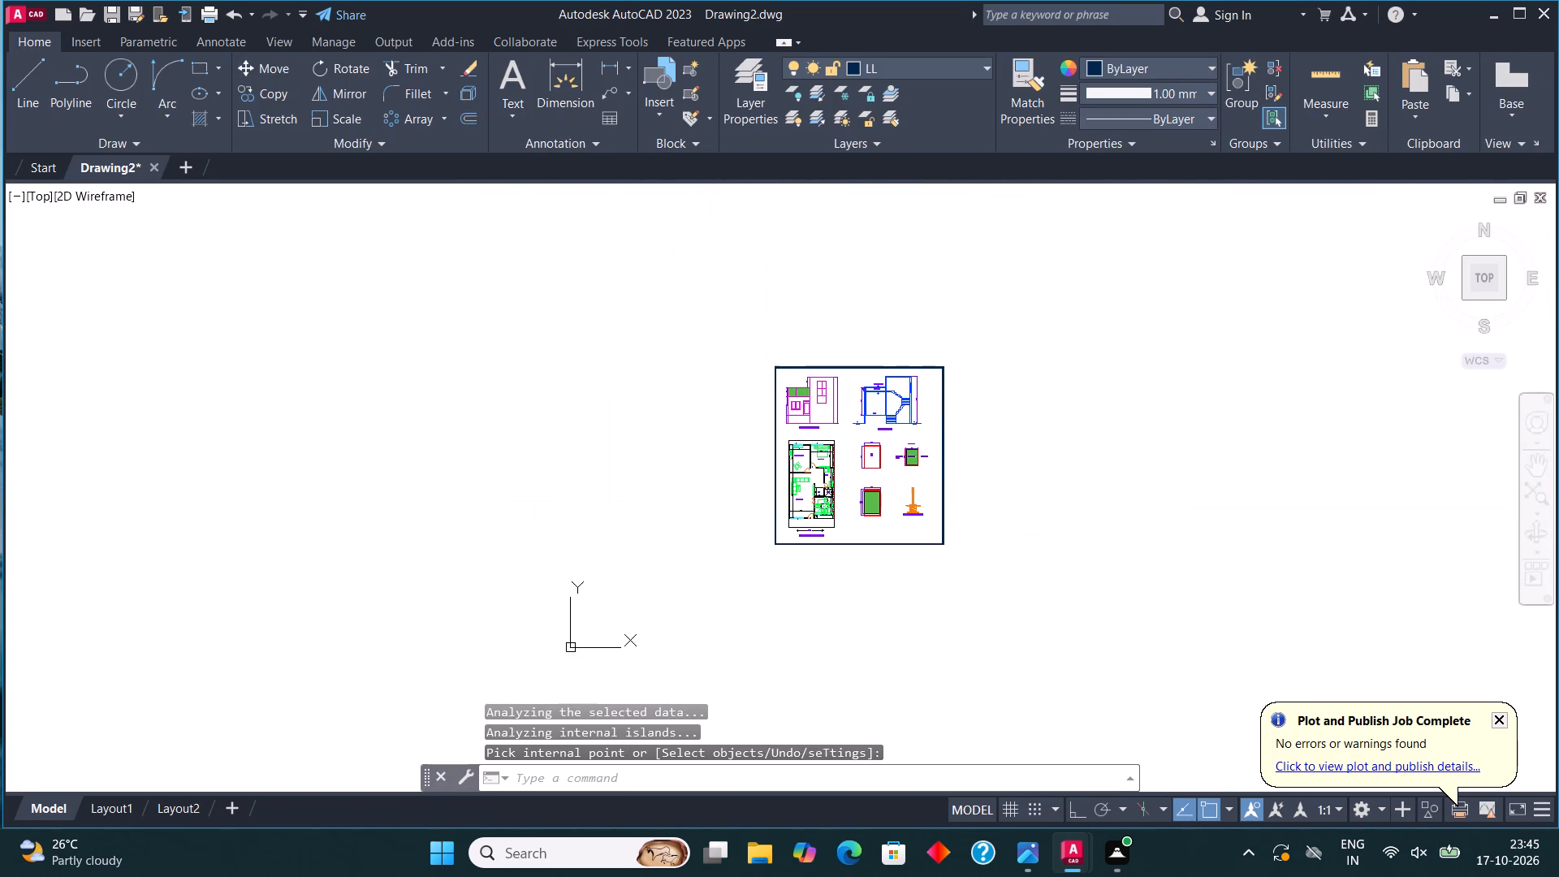
pyautogui.scroll(2, 884, 471)
pyautogui.moveTo(875, 467); pyautogui.dragTo(842, 513, button='middle')
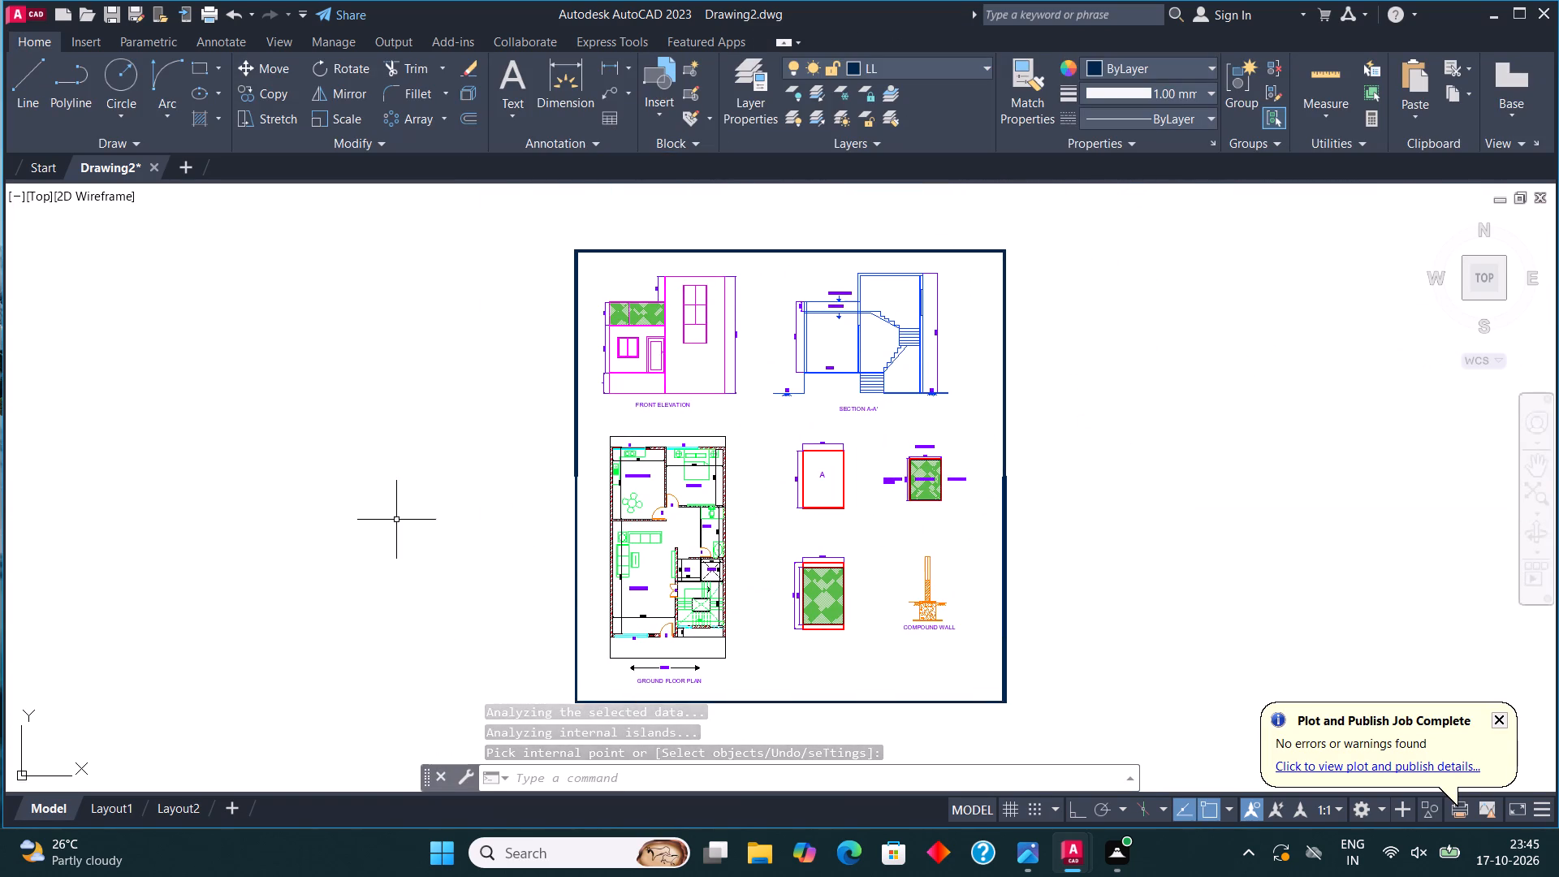
pyautogui.click(96, 817)
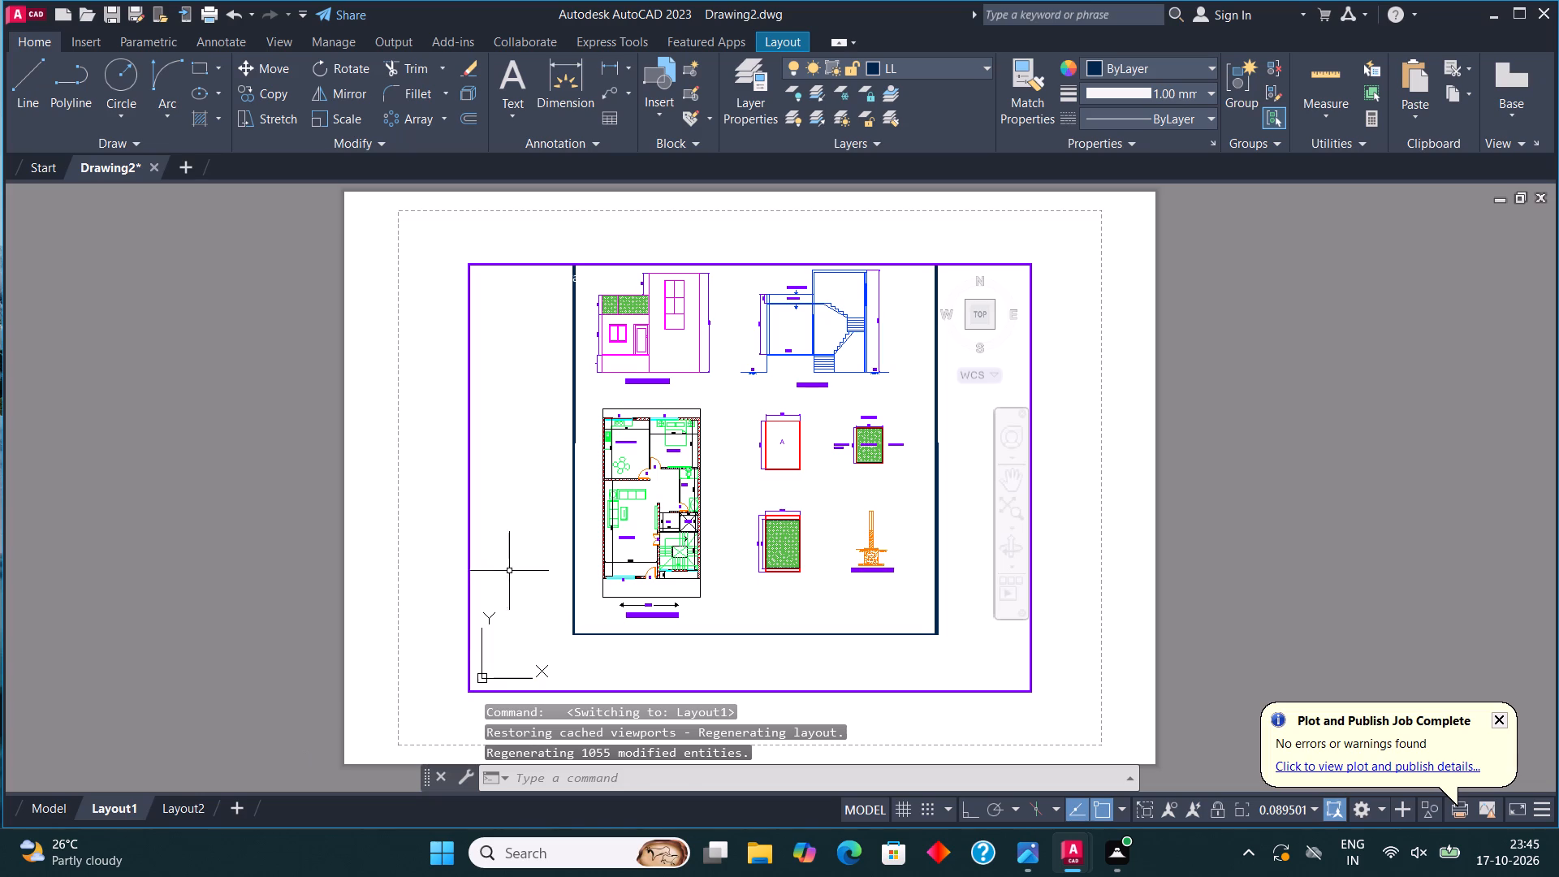
# Zoom the Layout1 viewport to a window around the bordered drawing sheet and return to paper space.
pyautogui.doubleClick(525, 552)
pyautogui.doubleClick(525, 531)
pyautogui.scroll(-2, 527, 512)
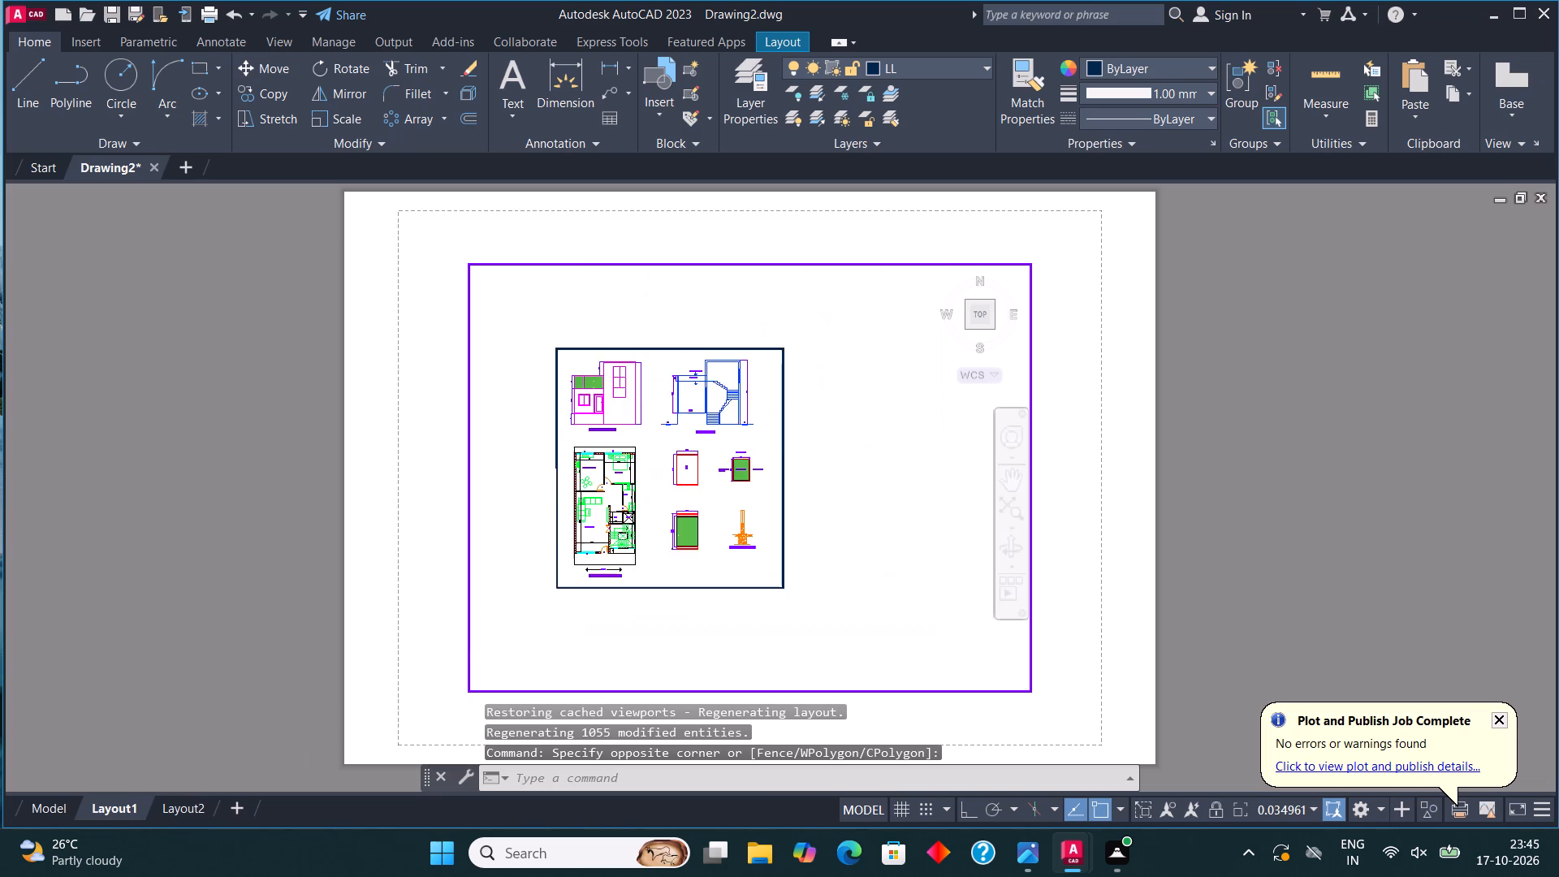
pyautogui.moveTo(564, 499); pyautogui.dragTo(636, 507, button='middle')
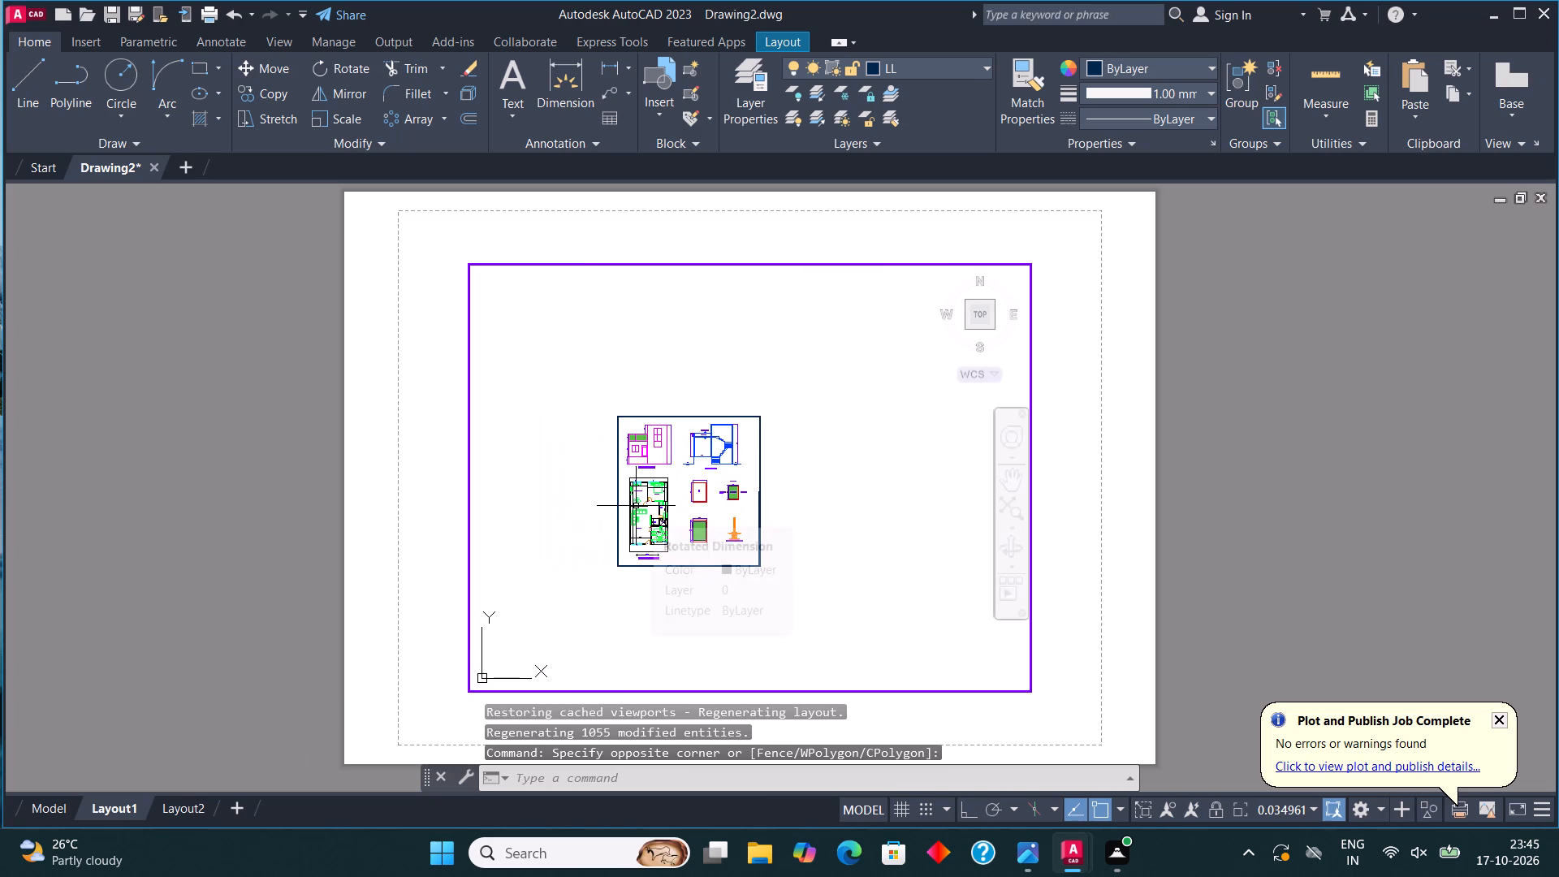
pyautogui.press('z')
pyautogui.press('Return')
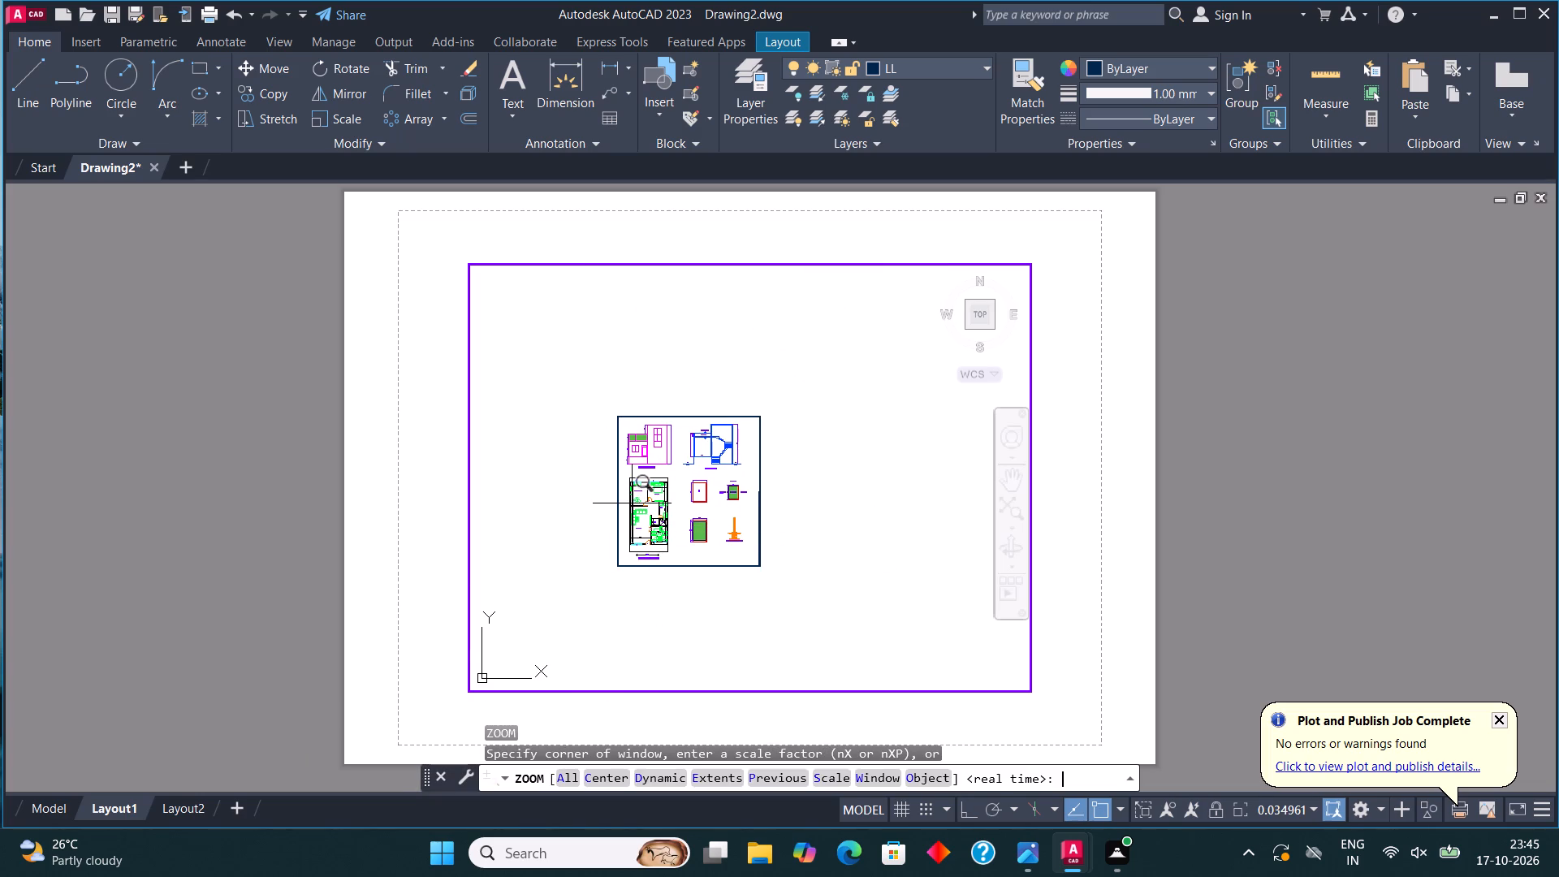
pyautogui.scroll(3, 615, 426)
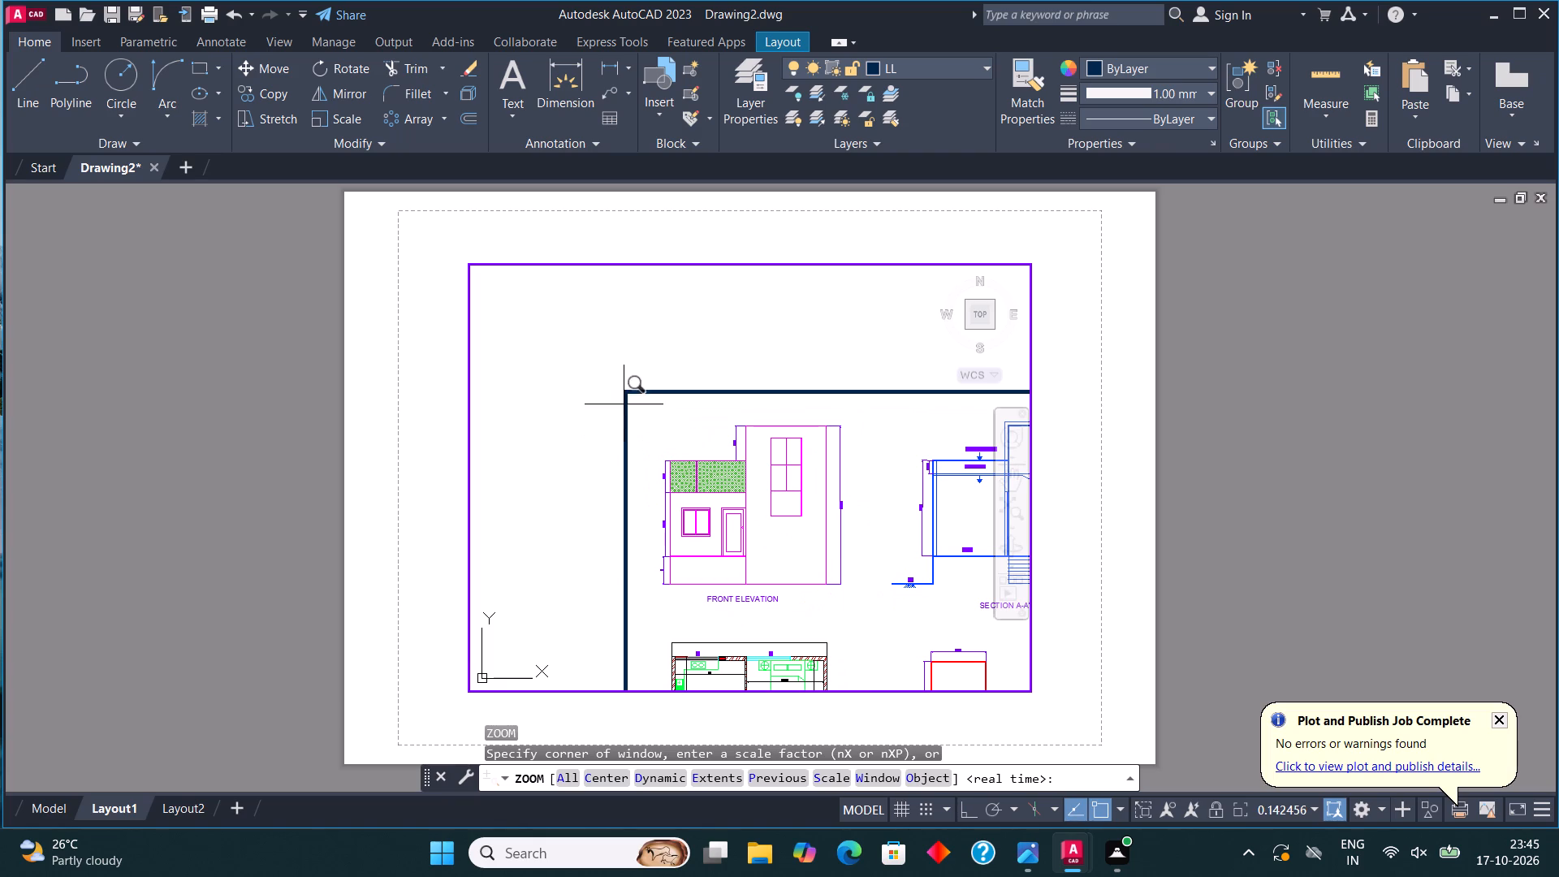
pyautogui.scroll(-3, 625, 388)
pyautogui.moveTo(650, 434); pyautogui.dragTo(598, 409, button='middle')
pyautogui.click(574, 373)
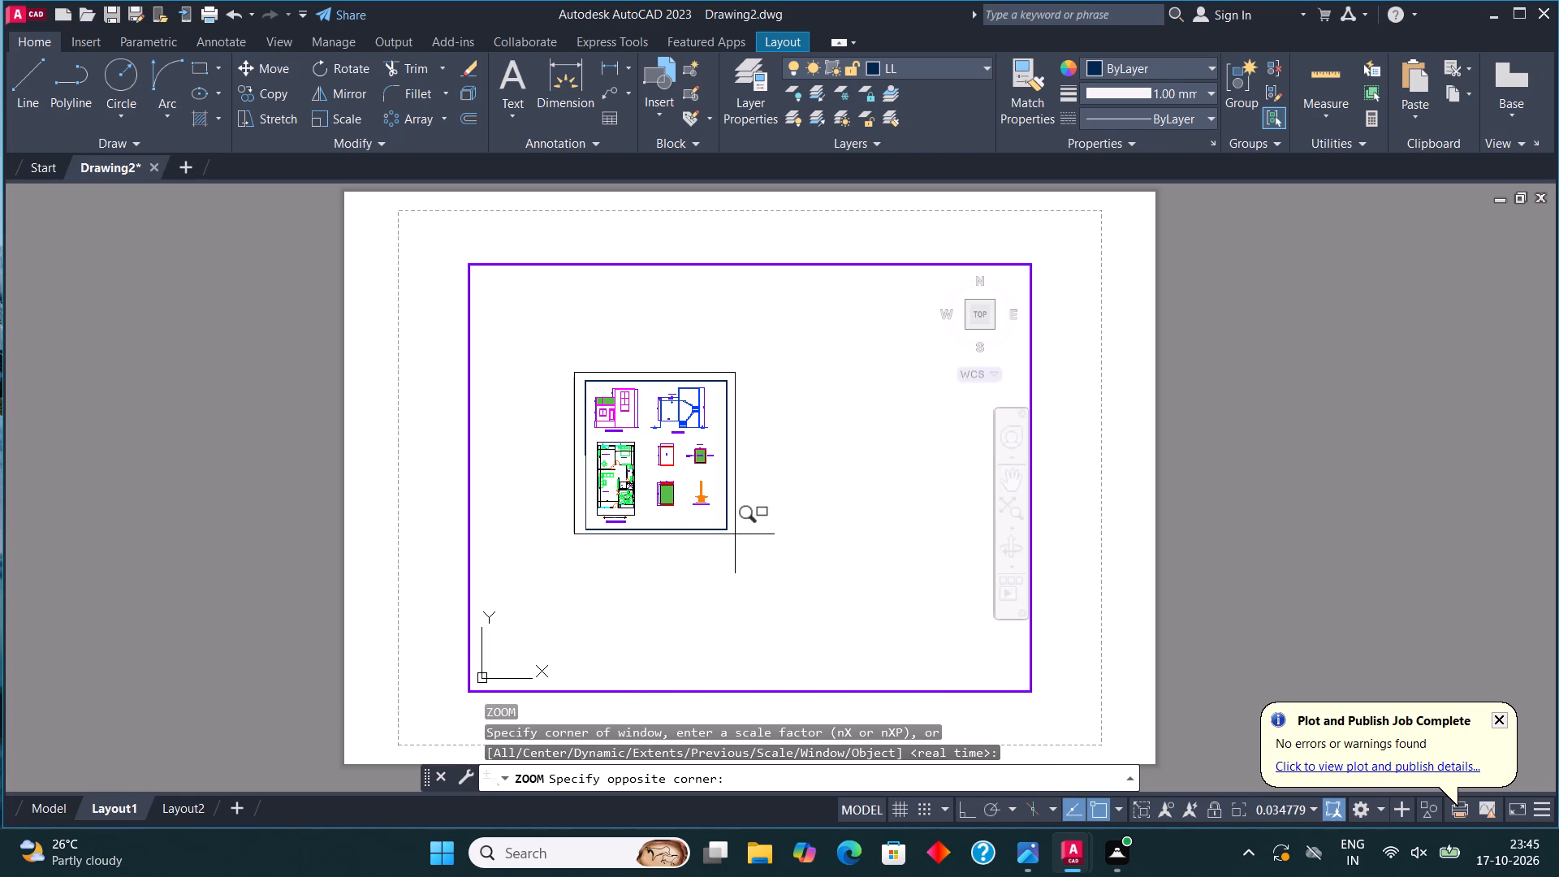
pyautogui.click(735, 534)
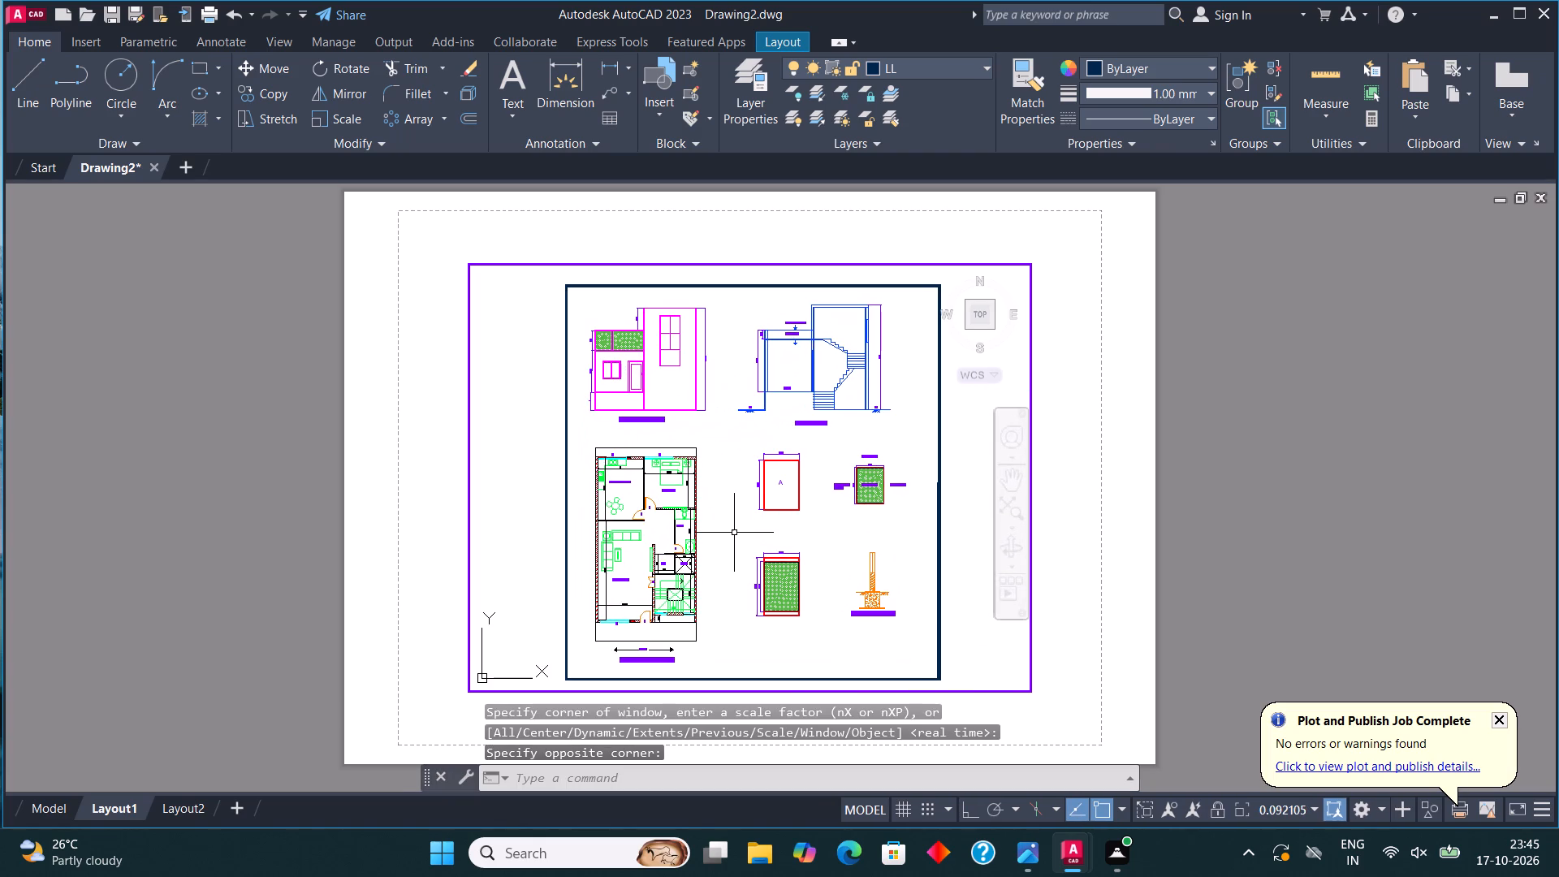
pyautogui.doubleClick(437, 474)
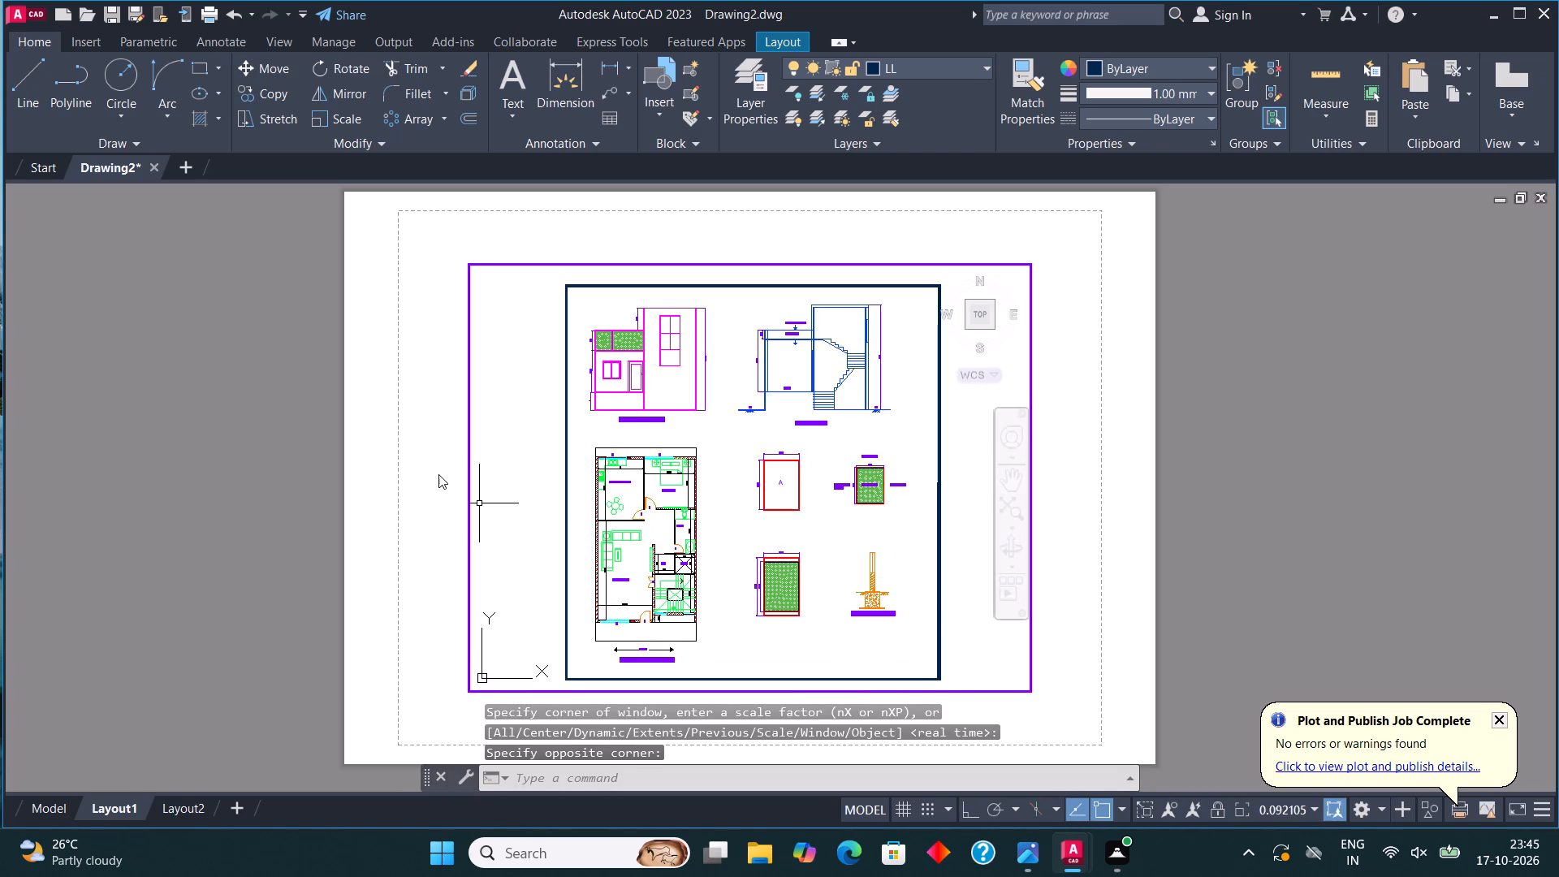
pyautogui.doubleClick(429, 469)
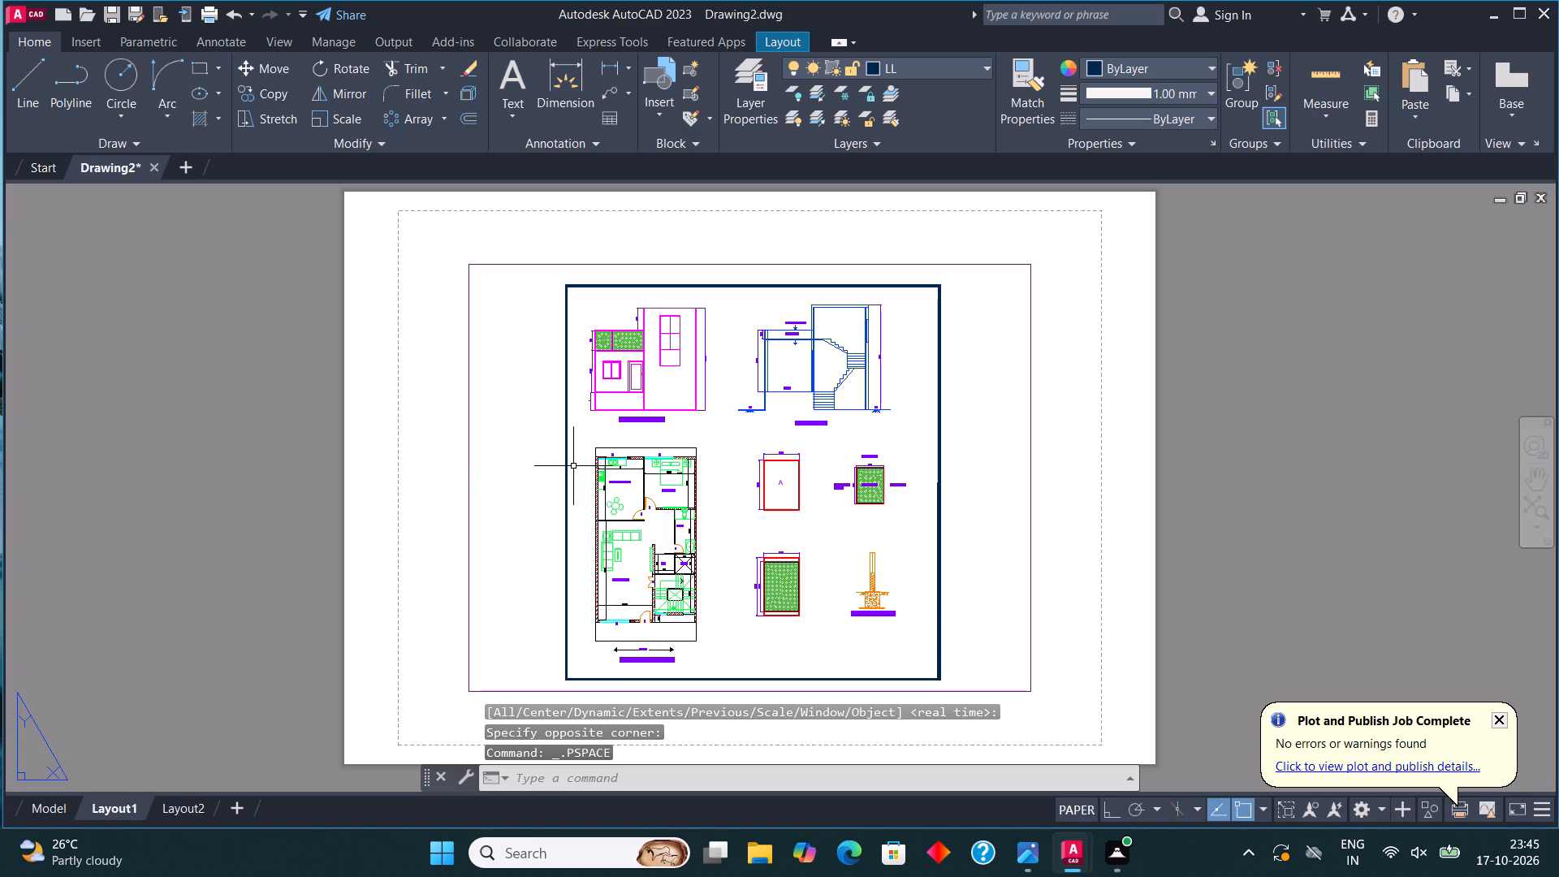
pyautogui.moveTo(322, 536); pyautogui.dragTo(326, 522, button='middle')
pyautogui.scroll(-1, 326, 522)
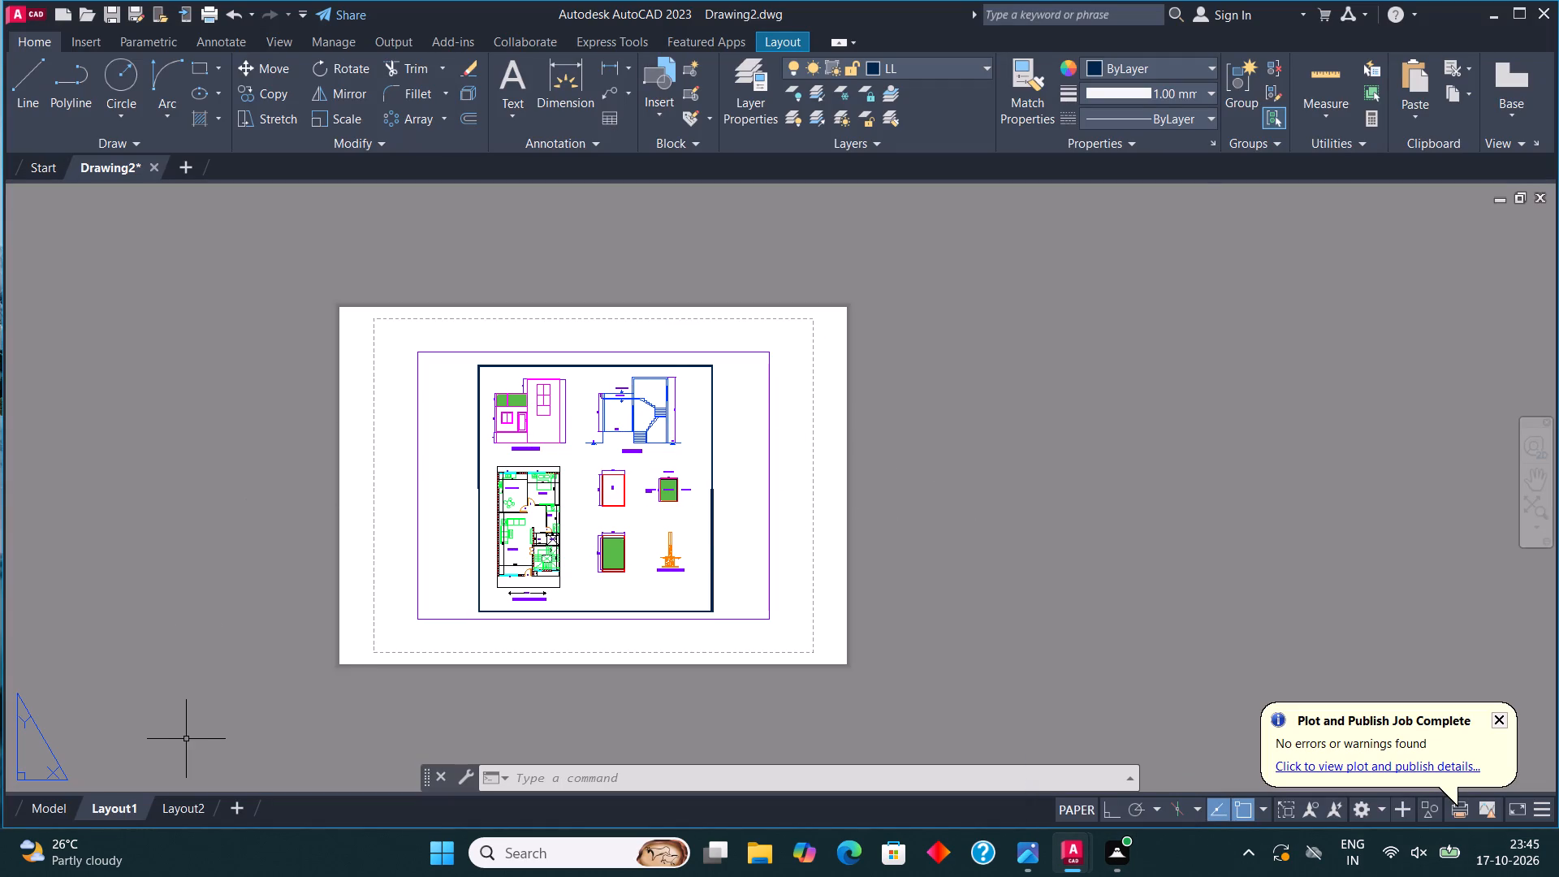
# Switch to model space and make WALL the current layer for the ground floor plan's walls.
pyautogui.click(49, 807)
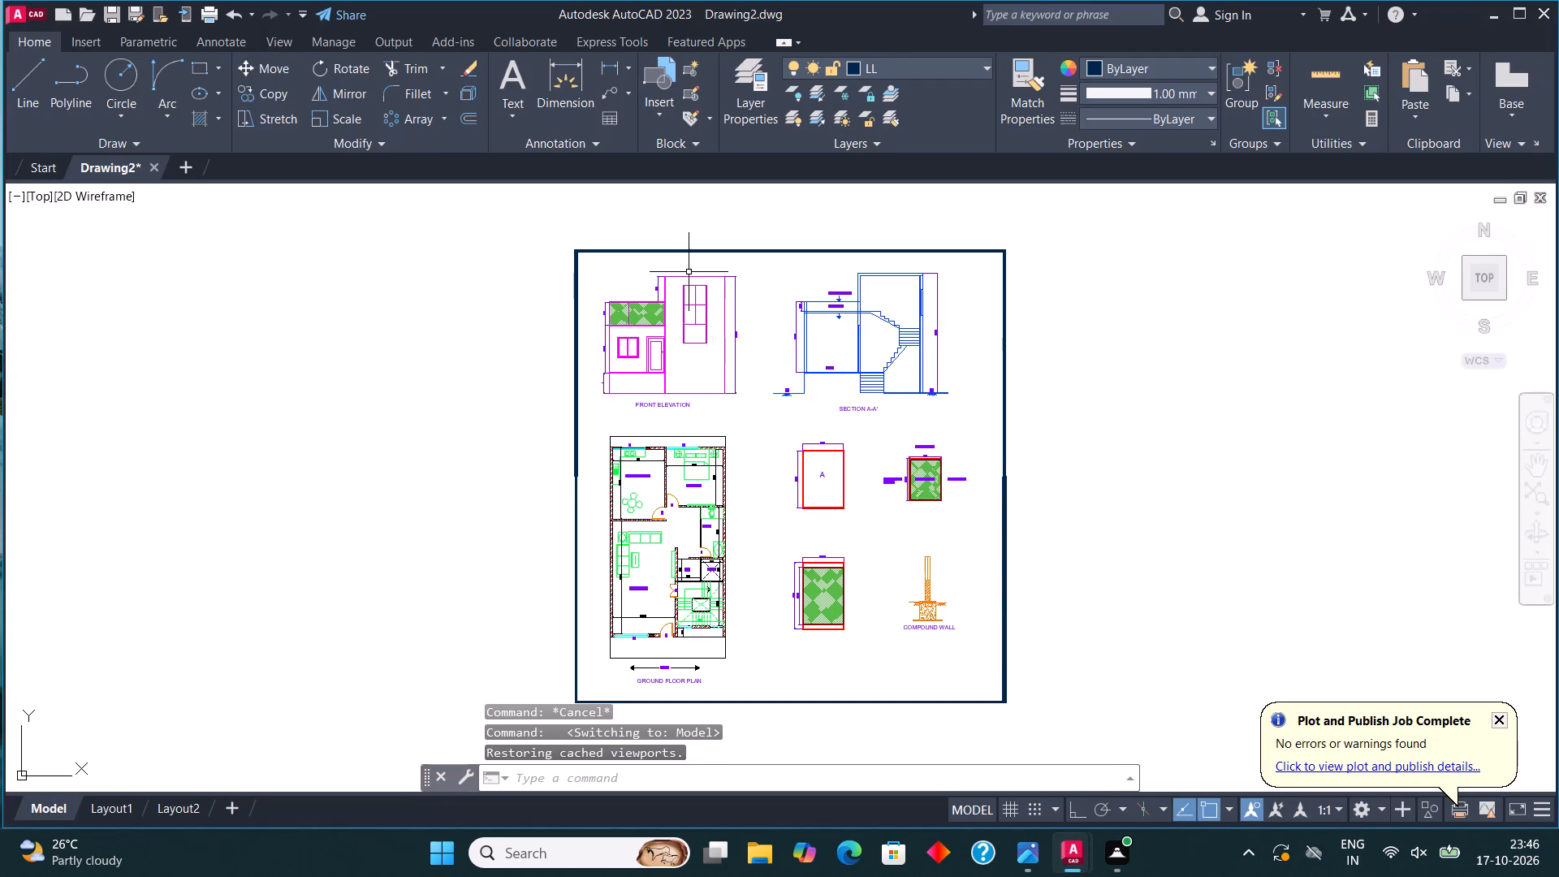
pyautogui.scroll(2, 689, 272)
pyautogui.scroll(-2, 704, 352)
pyautogui.scroll(3, 659, 594)
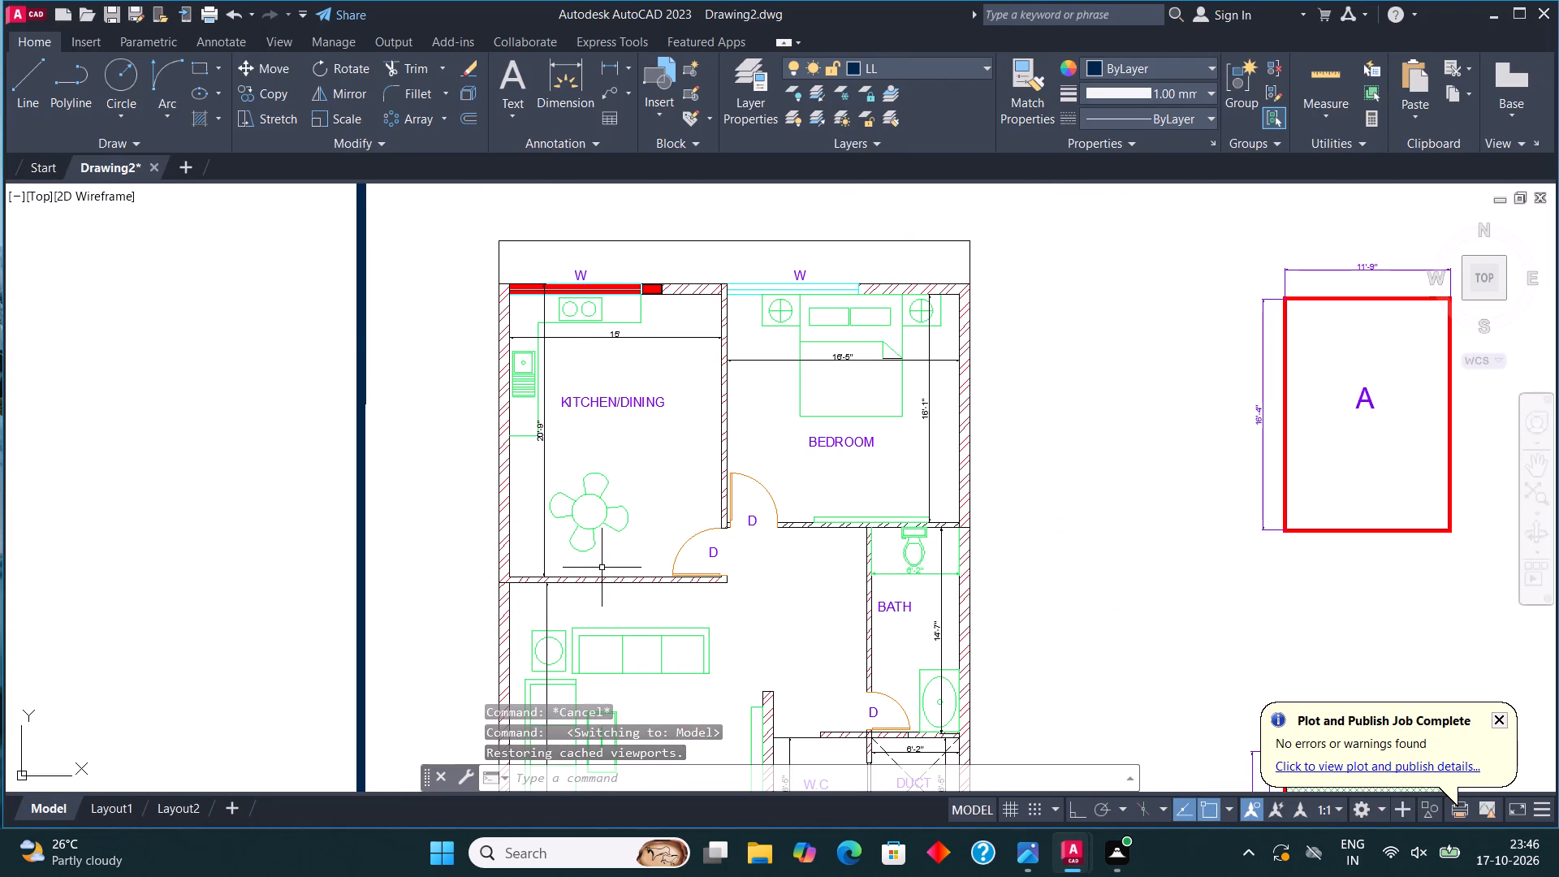
pyautogui.scroll(1, 570, 294)
pyautogui.moveTo(473, 305); pyautogui.dragTo(533, 387, button='middle')
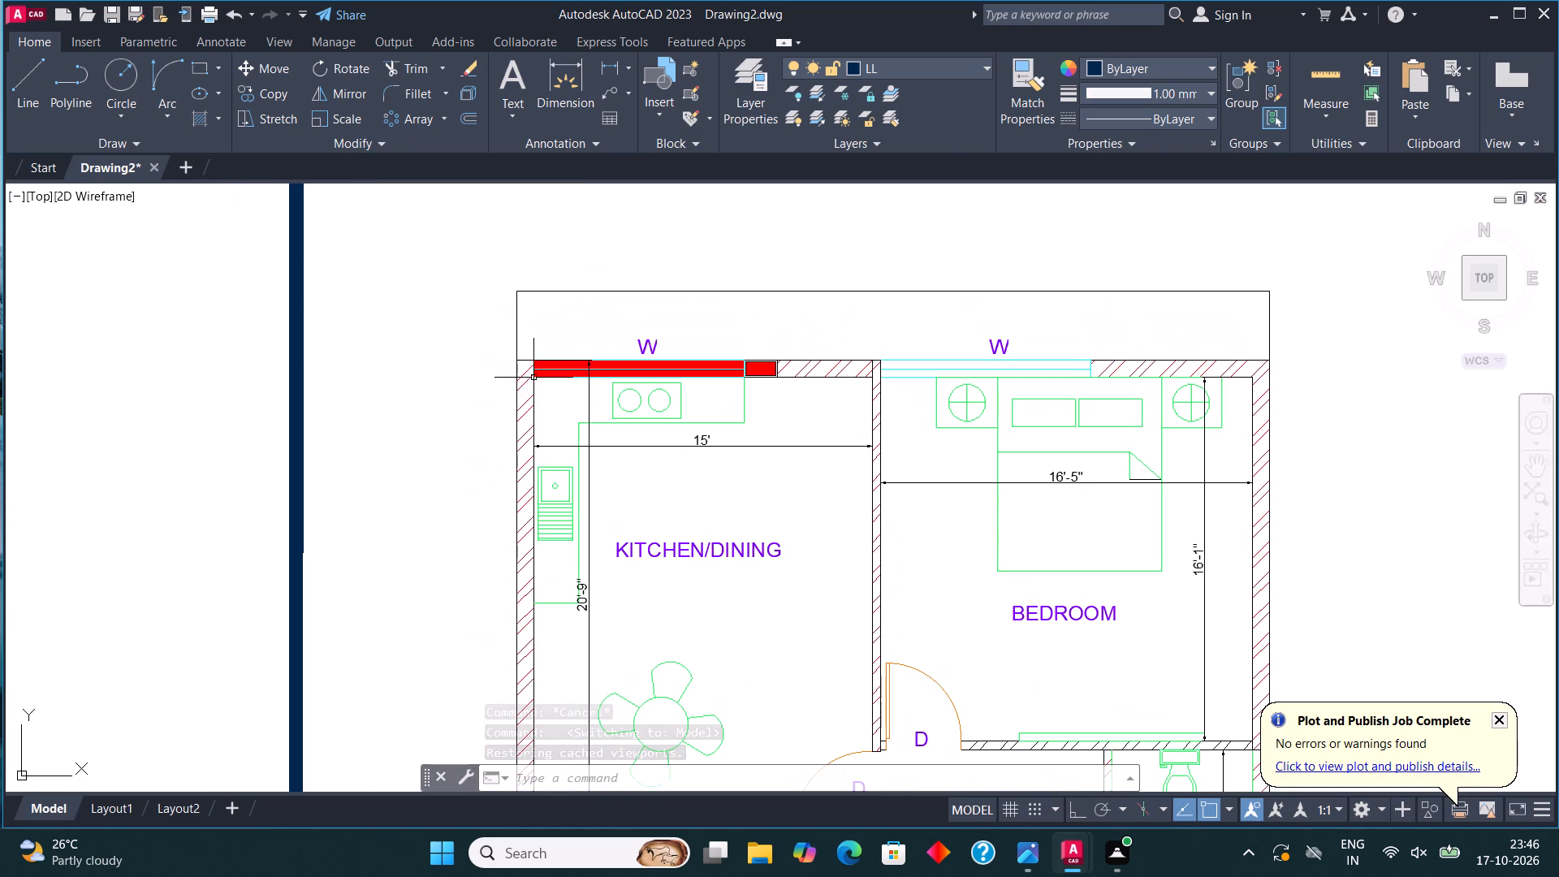
pyautogui.click(897, 58)
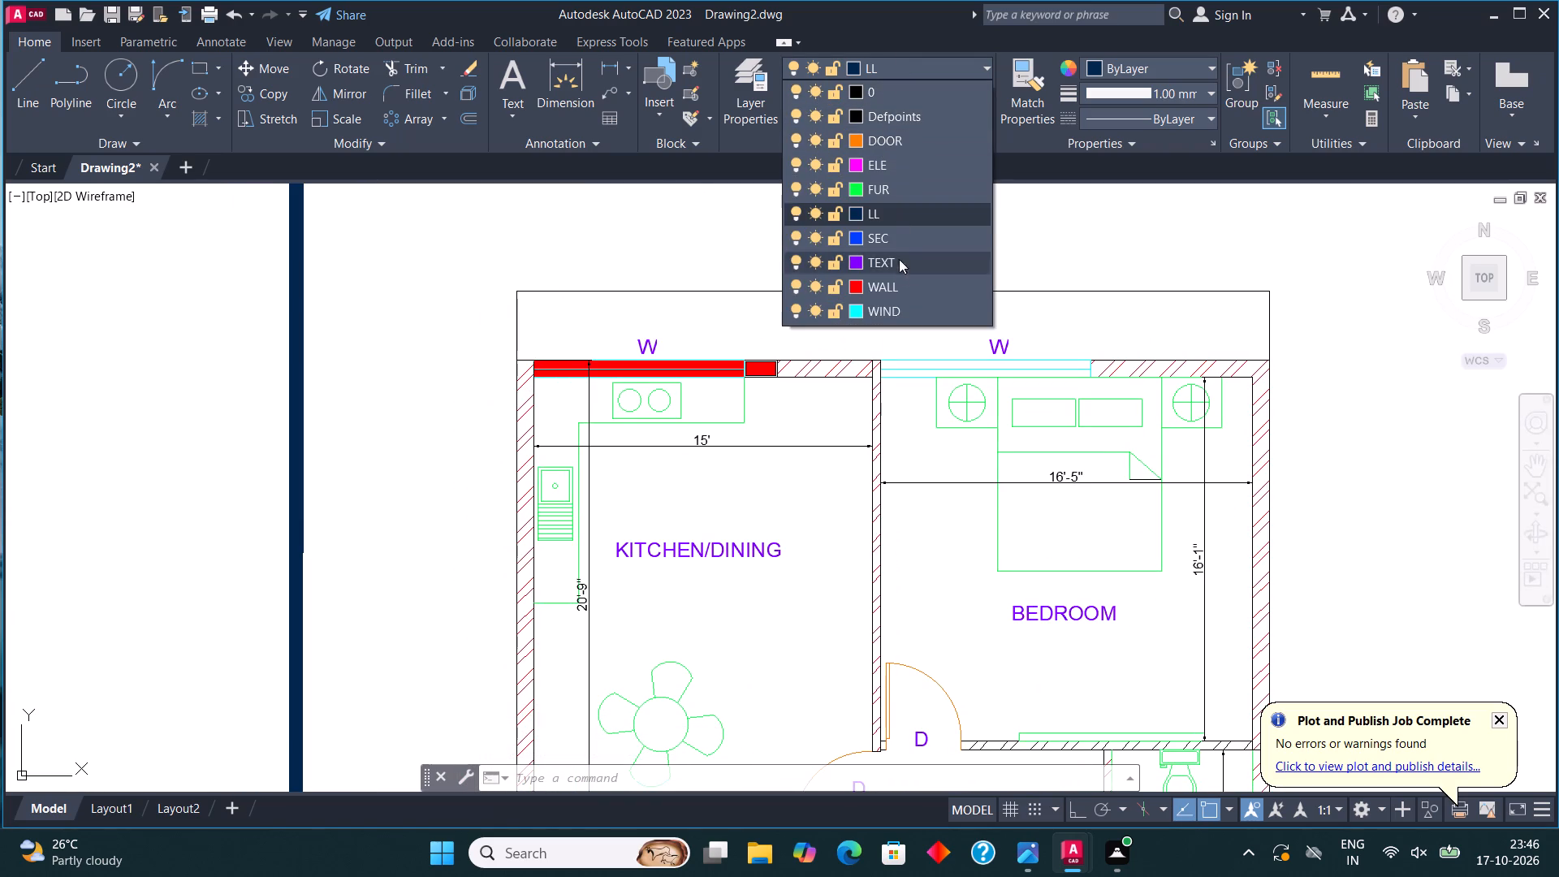
pyautogui.click(892, 288)
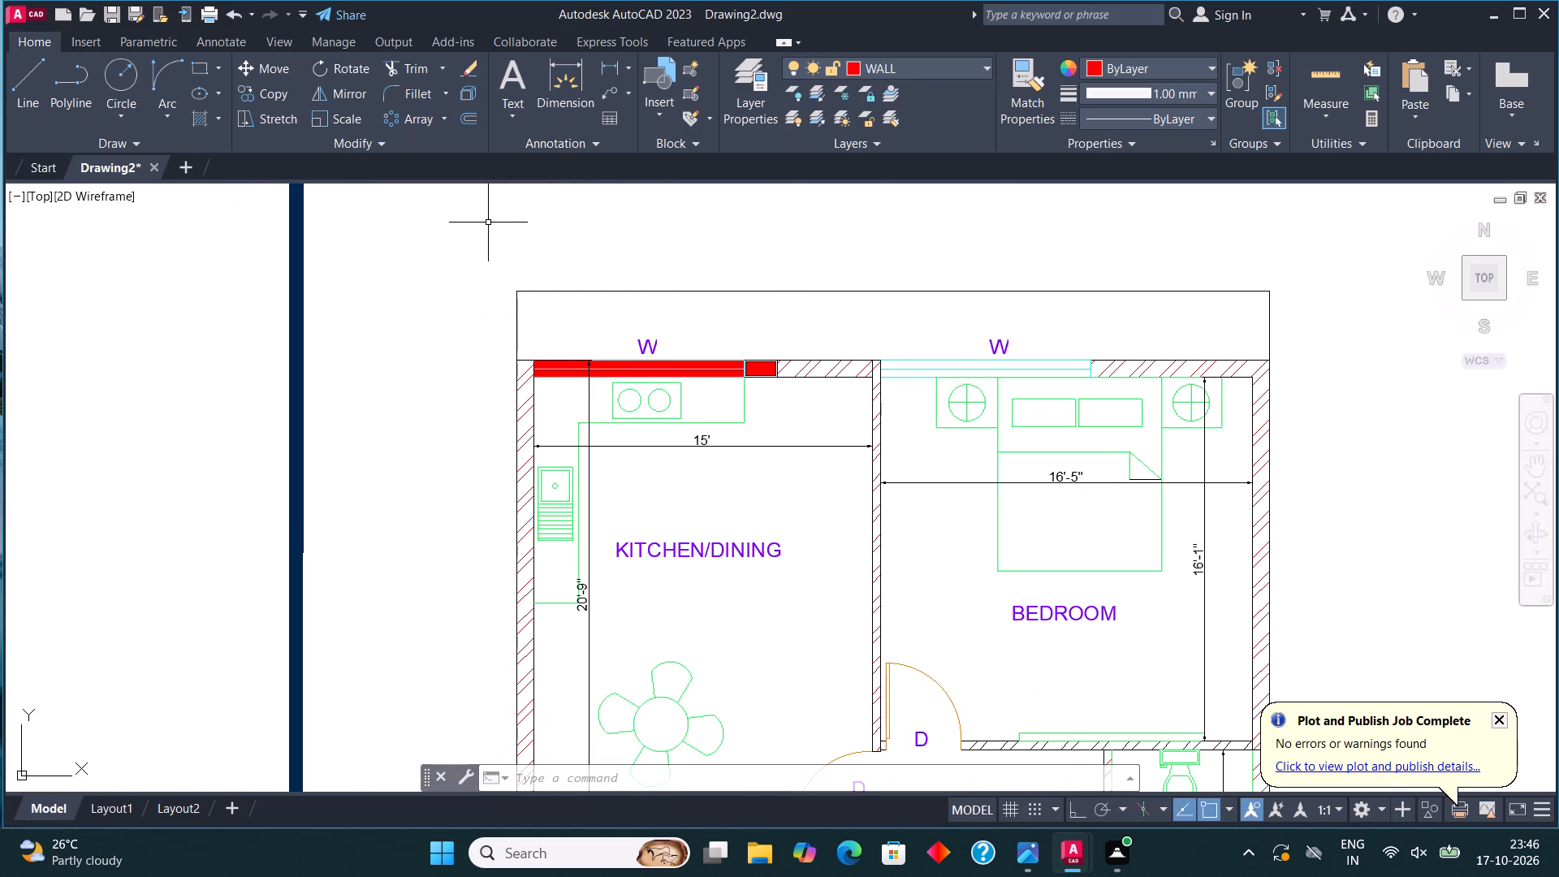
# Fill the kitchen's window-side wall segment, the kitchen/bedroom partition and the bedroom's outer walls with a solid hatch in the ByLayer colour.
pyautogui.press('h')
pyautogui.press('Return')
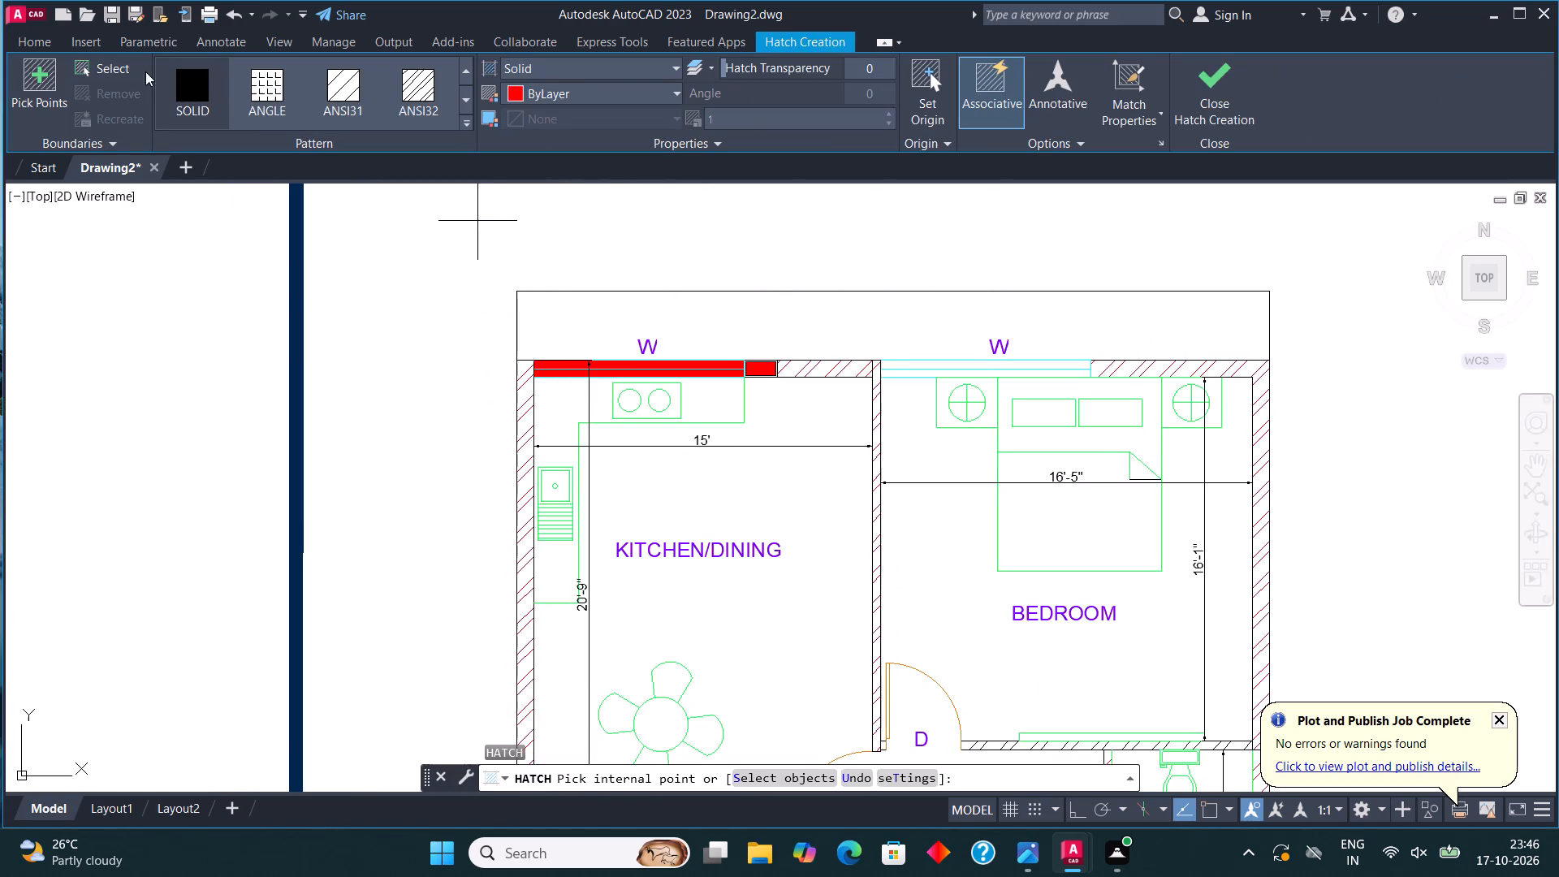
pyautogui.click(173, 83)
pyautogui.click(195, 93)
pyautogui.click(529, 456)
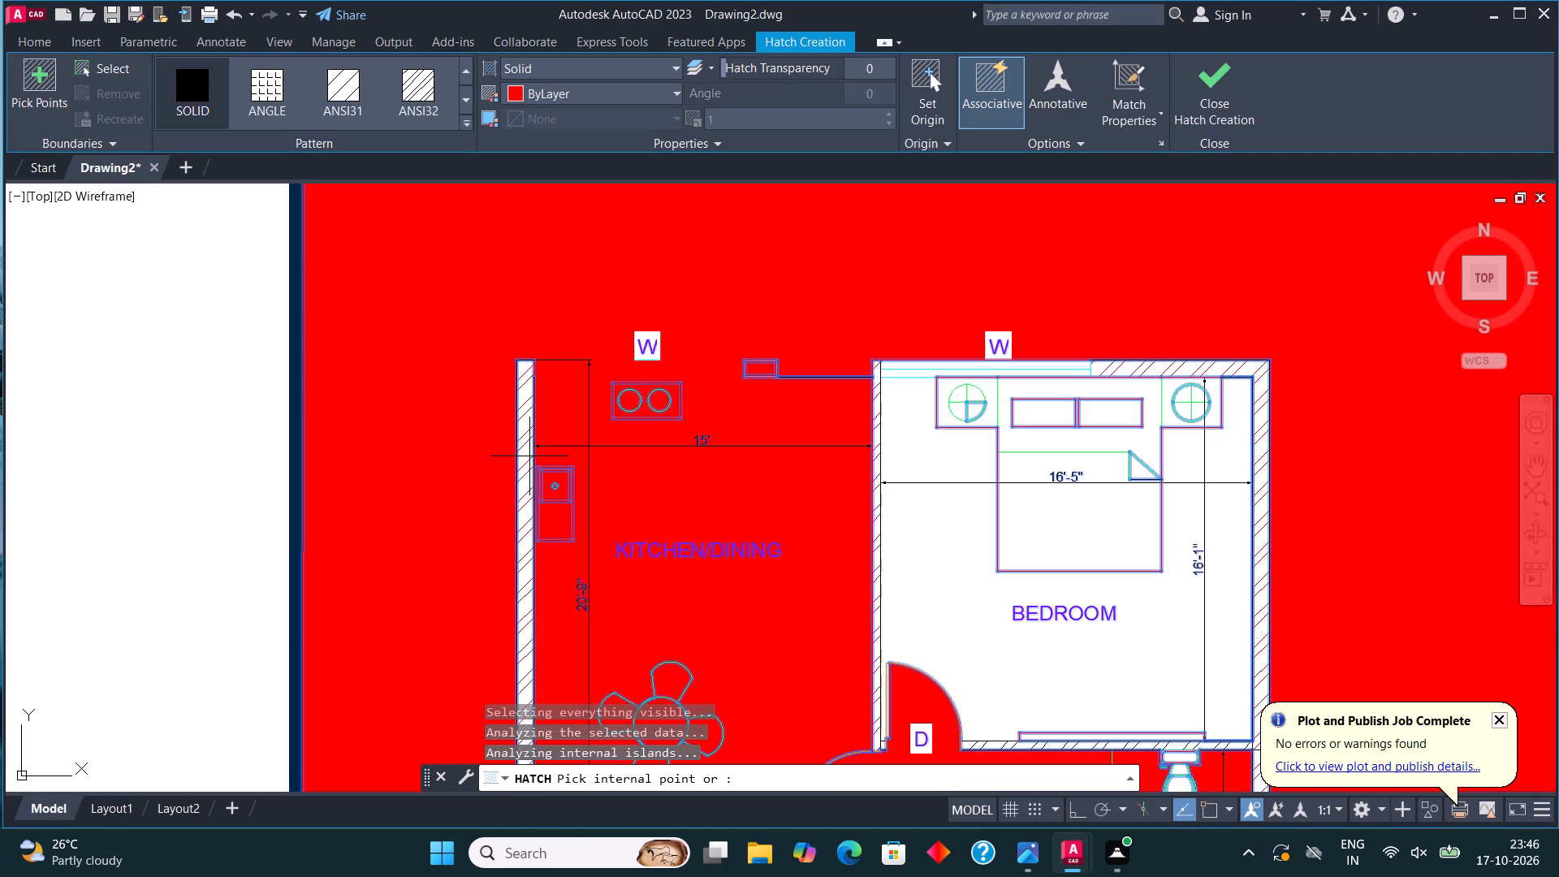
pyautogui.hotkey('ctrl', 'z')
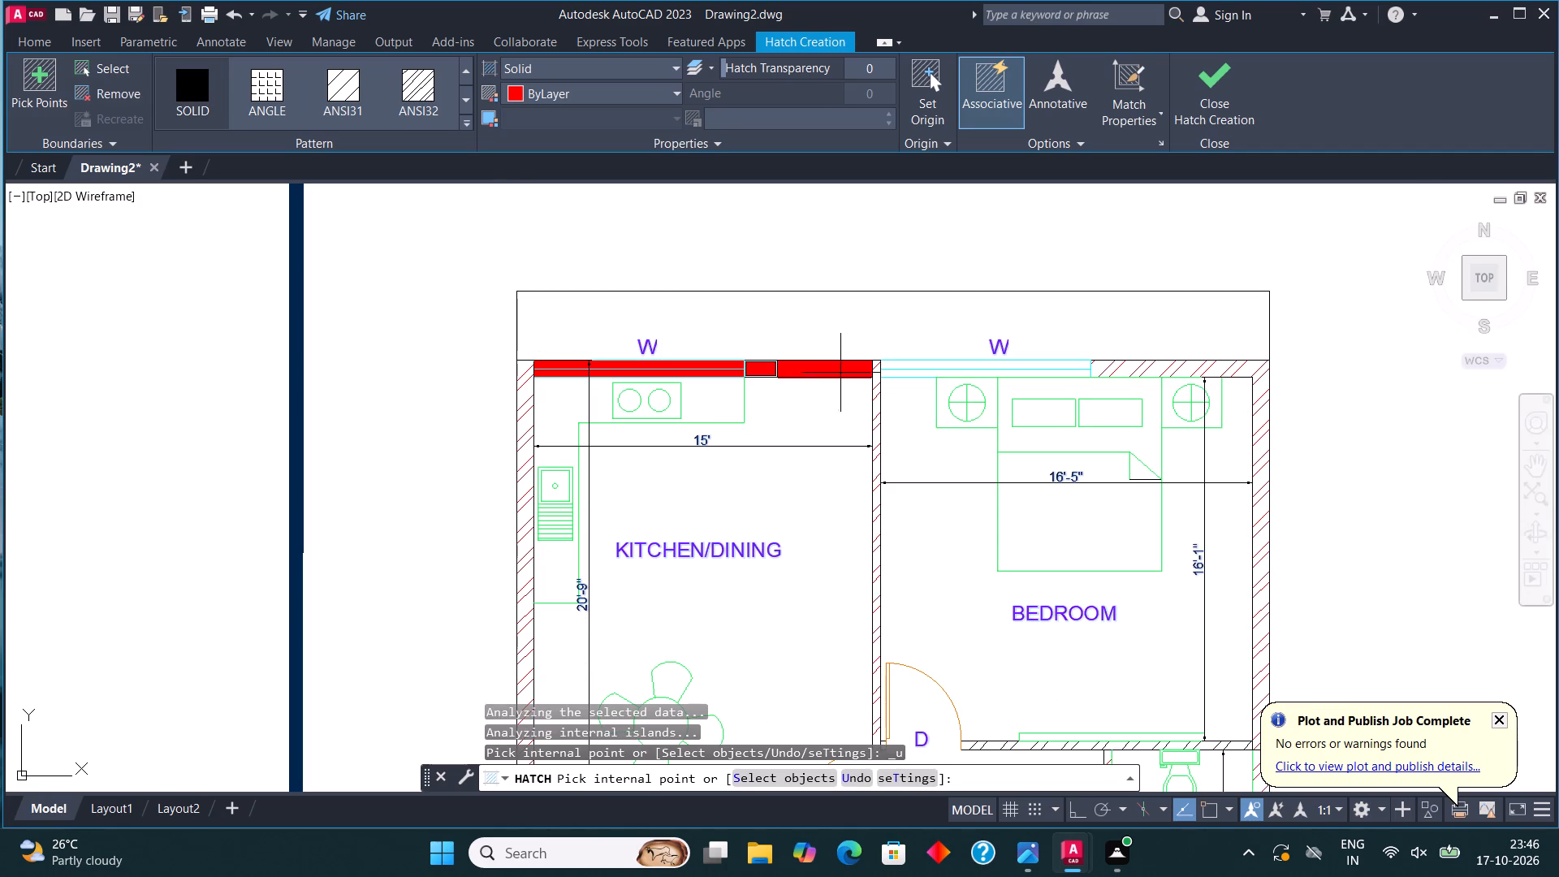
pyautogui.click(836, 367)
pyautogui.click(876, 410)
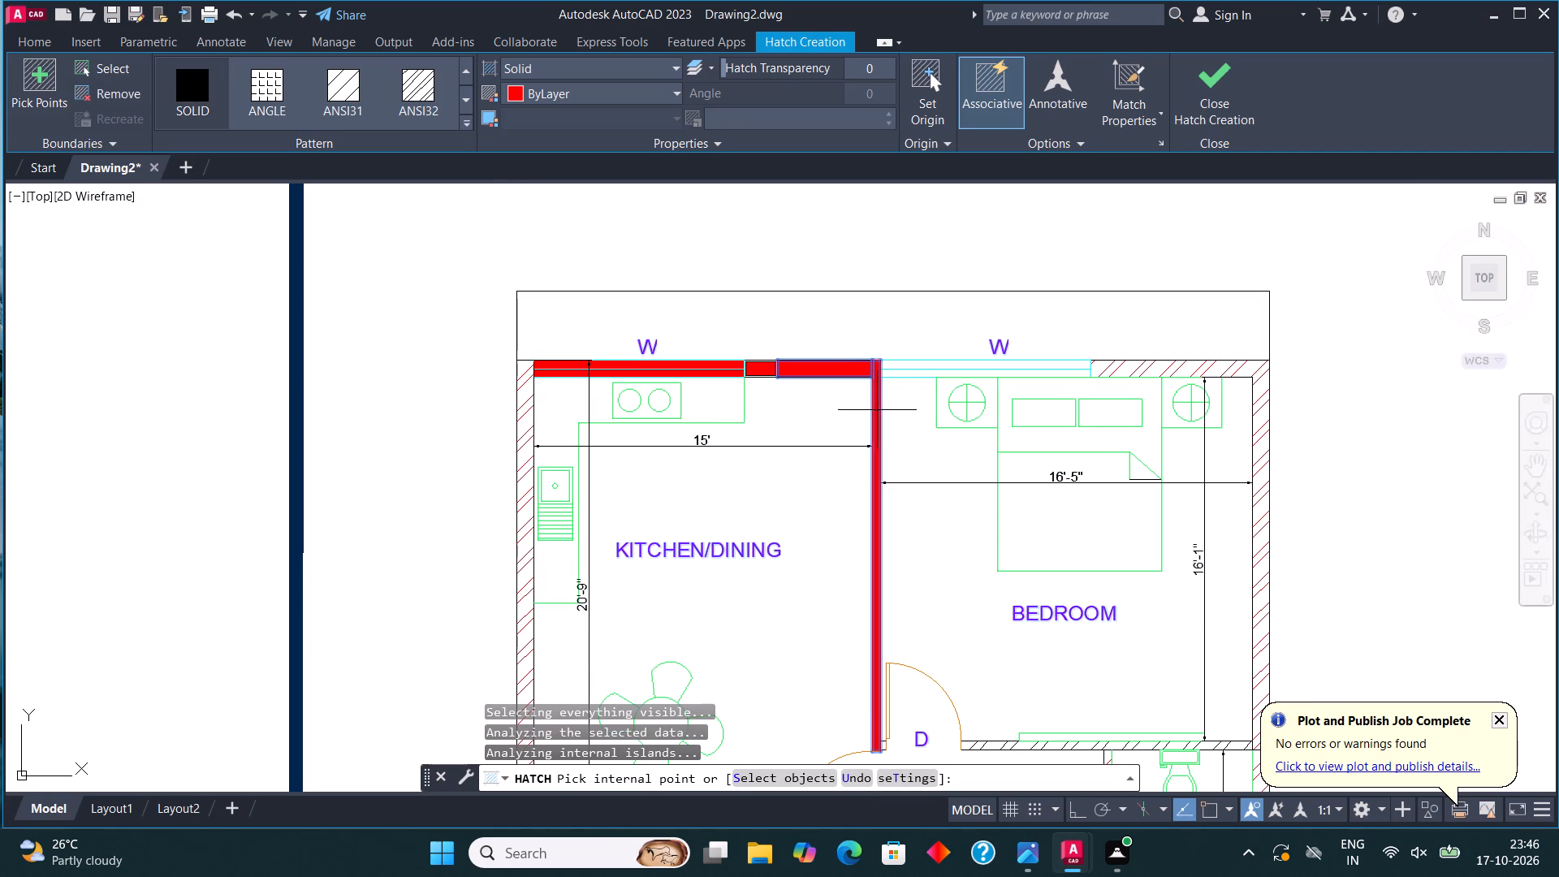
pyautogui.click(1143, 370)
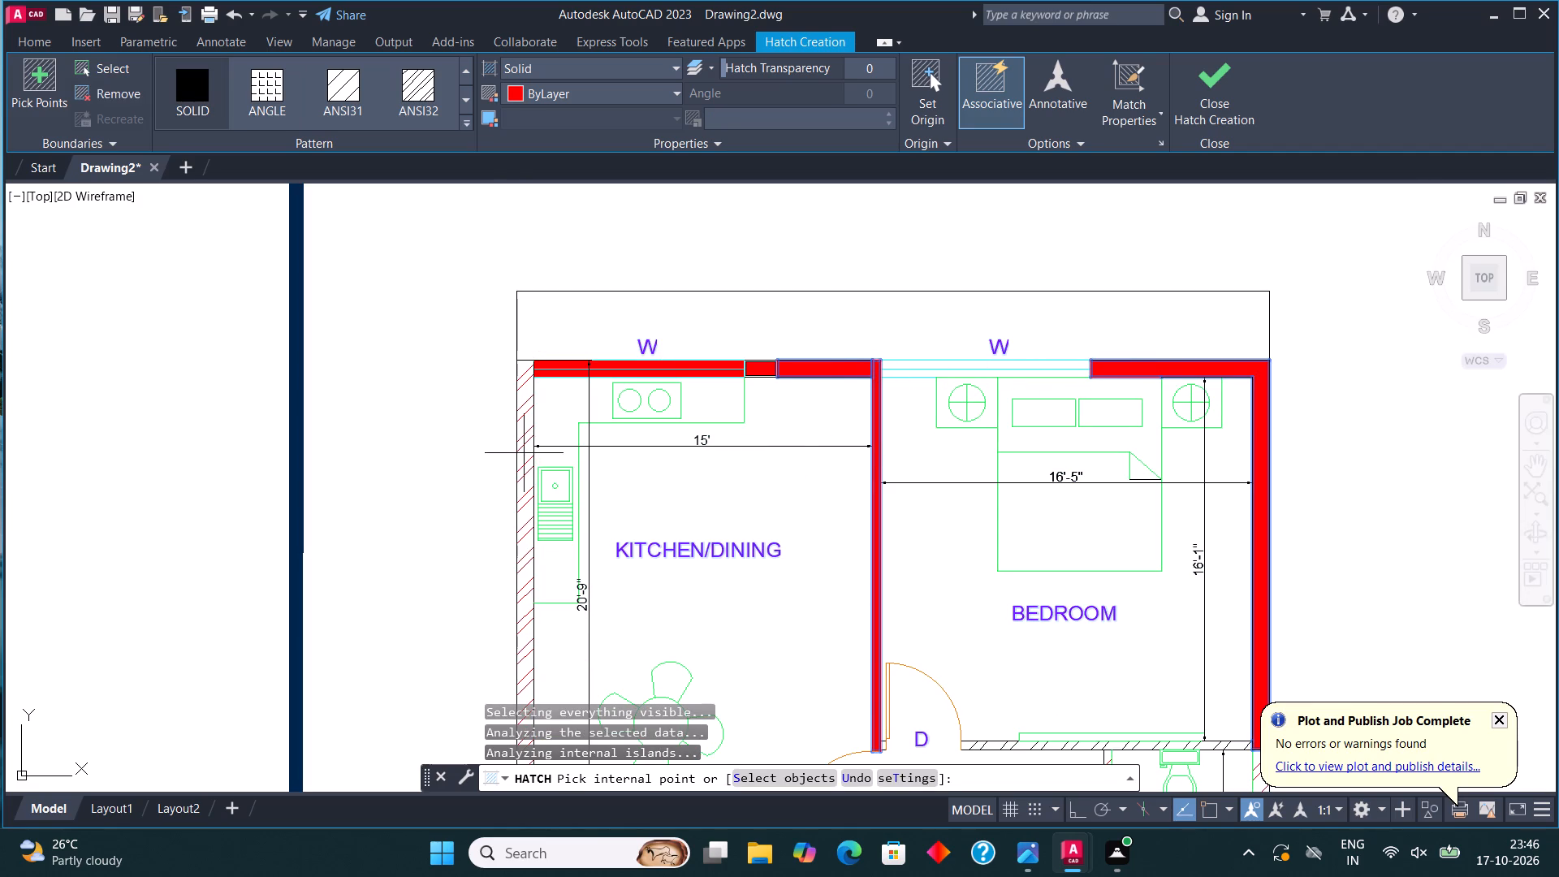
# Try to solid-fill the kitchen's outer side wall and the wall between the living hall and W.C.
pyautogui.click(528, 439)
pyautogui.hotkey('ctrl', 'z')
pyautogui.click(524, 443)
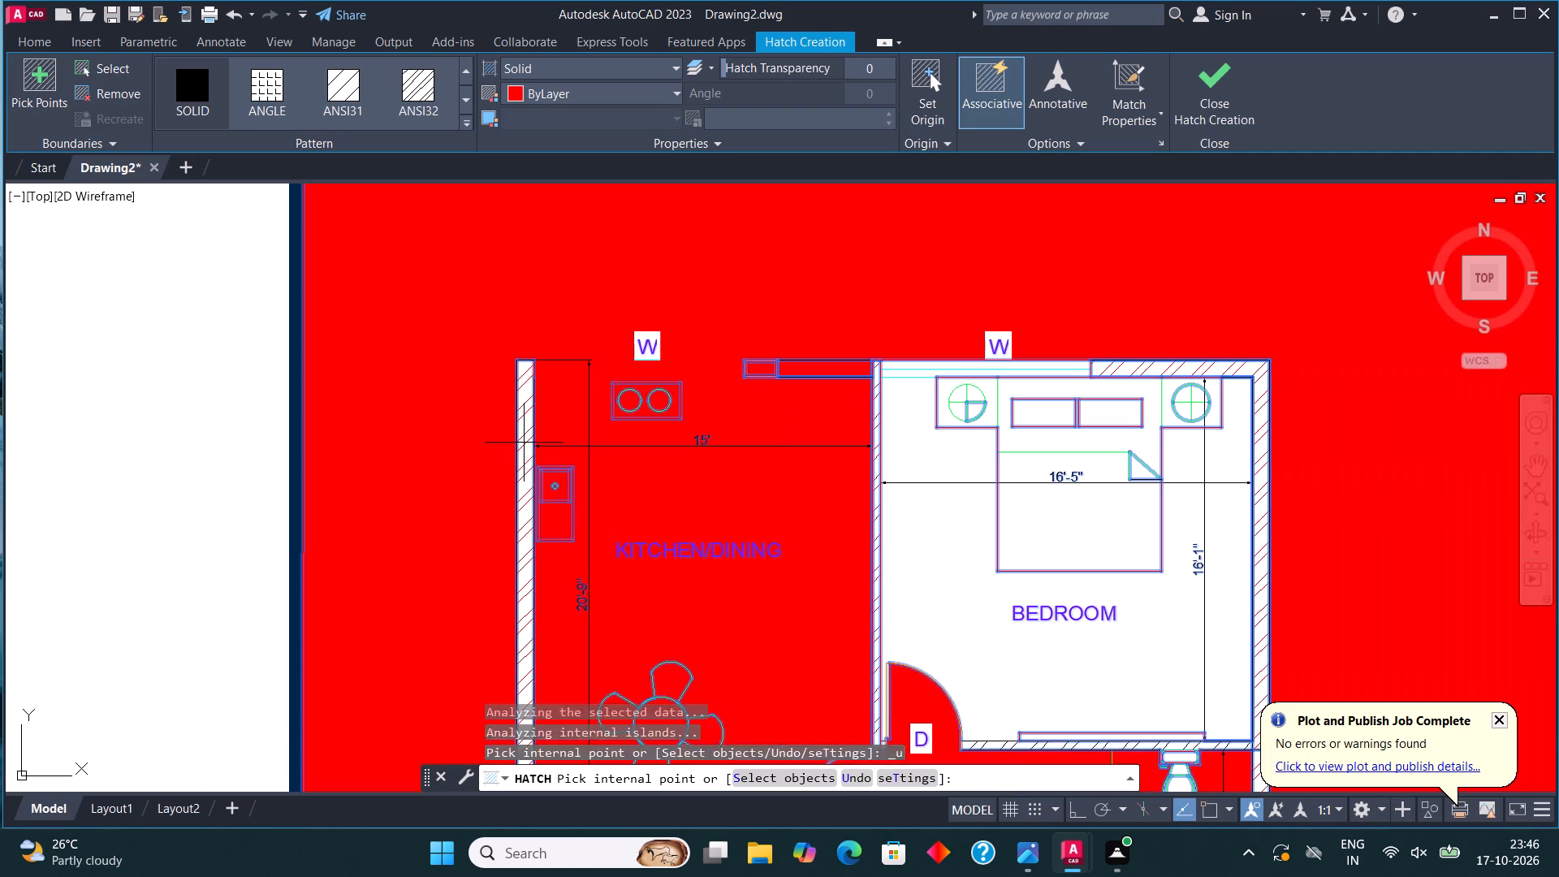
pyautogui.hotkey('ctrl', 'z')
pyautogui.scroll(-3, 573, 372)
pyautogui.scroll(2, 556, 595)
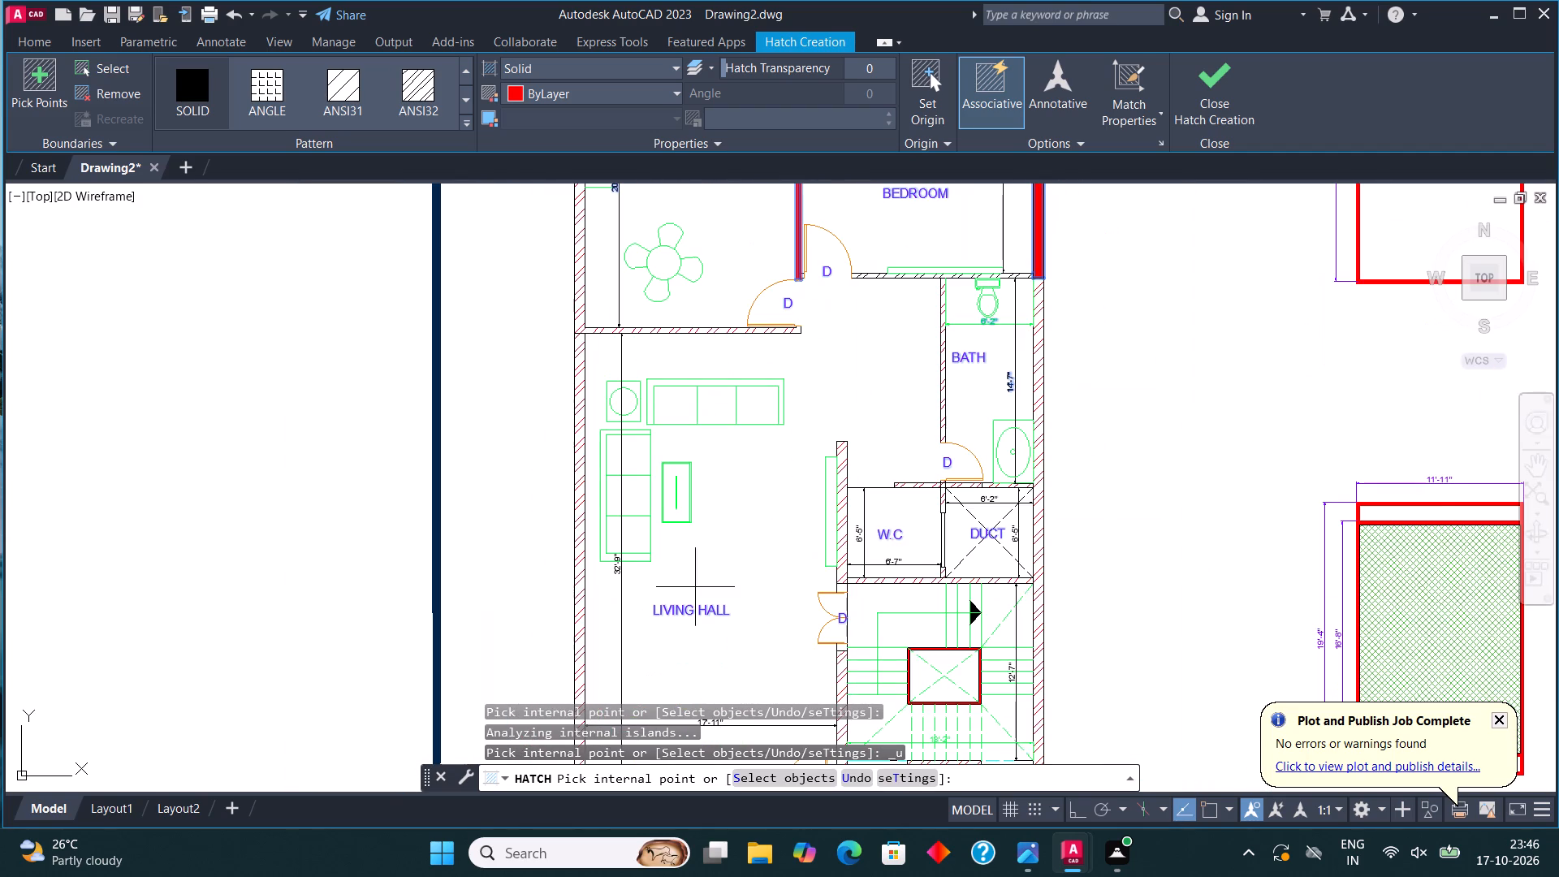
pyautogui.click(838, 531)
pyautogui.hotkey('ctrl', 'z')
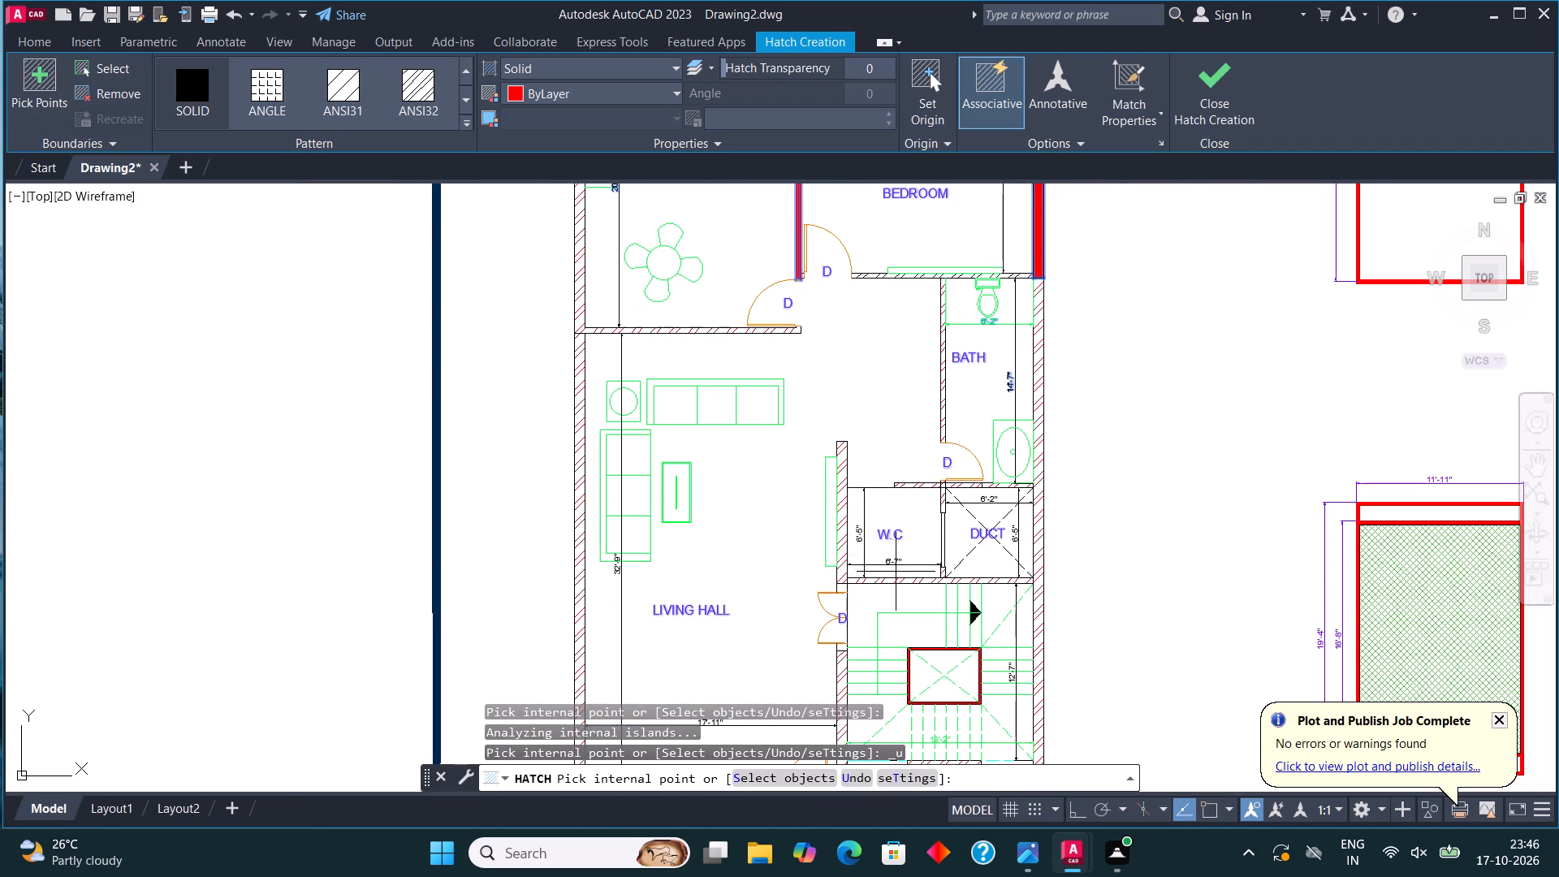
# Solid-fill the walls around the W.C. and duct, the adjoining outer wall, and the short wall at the foot of the stairs.
pyautogui.scroll(2, 903, 582)
pyautogui.click(903, 581)
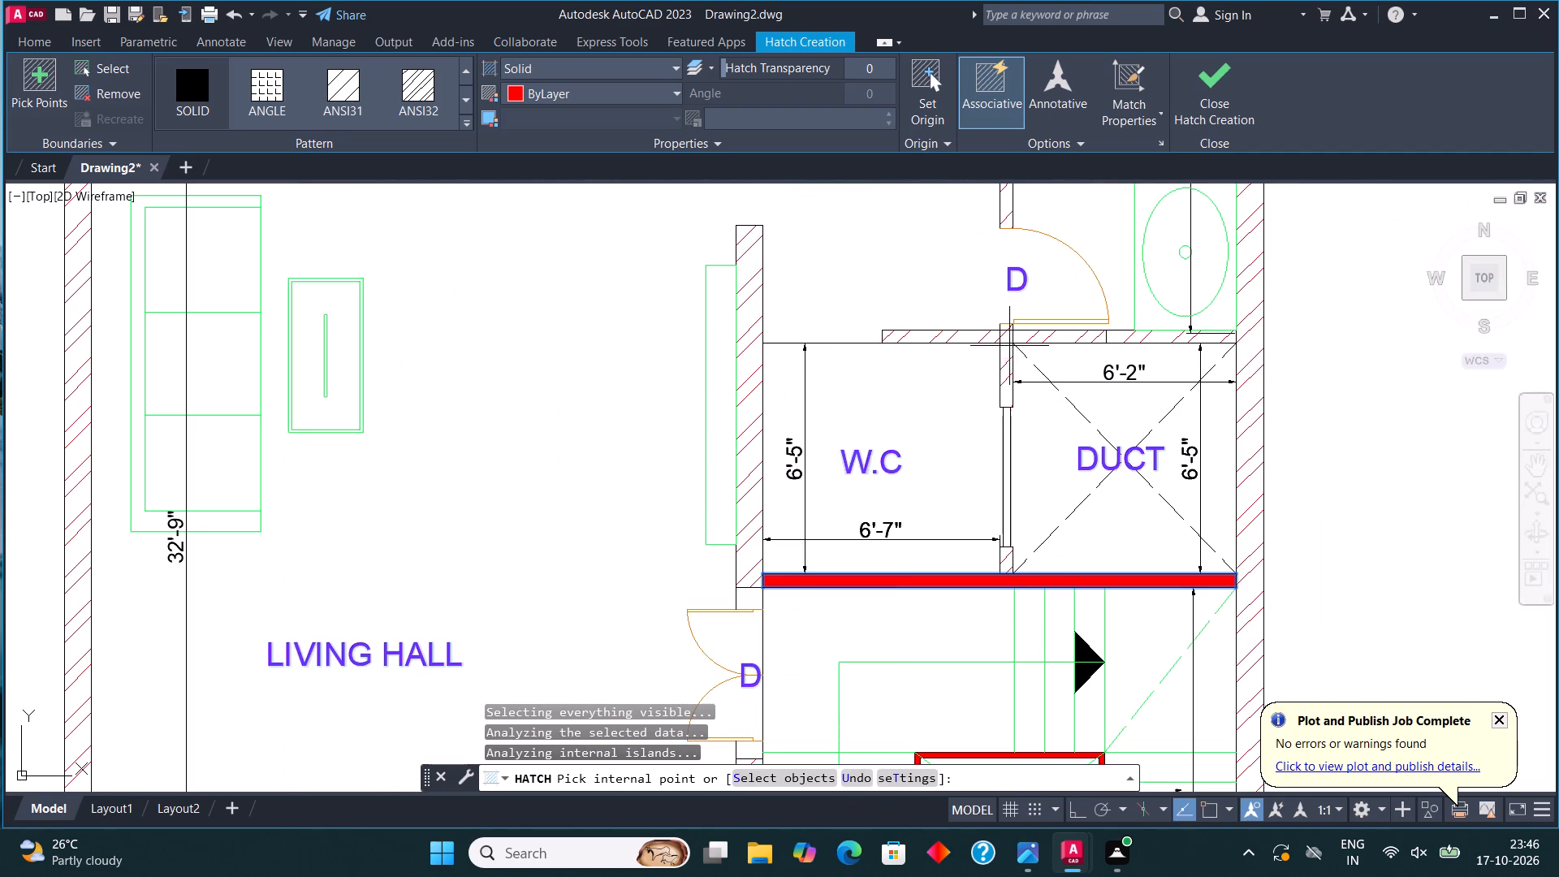
pyautogui.click(1006, 344)
pyautogui.click(1008, 331)
pyautogui.click(978, 337)
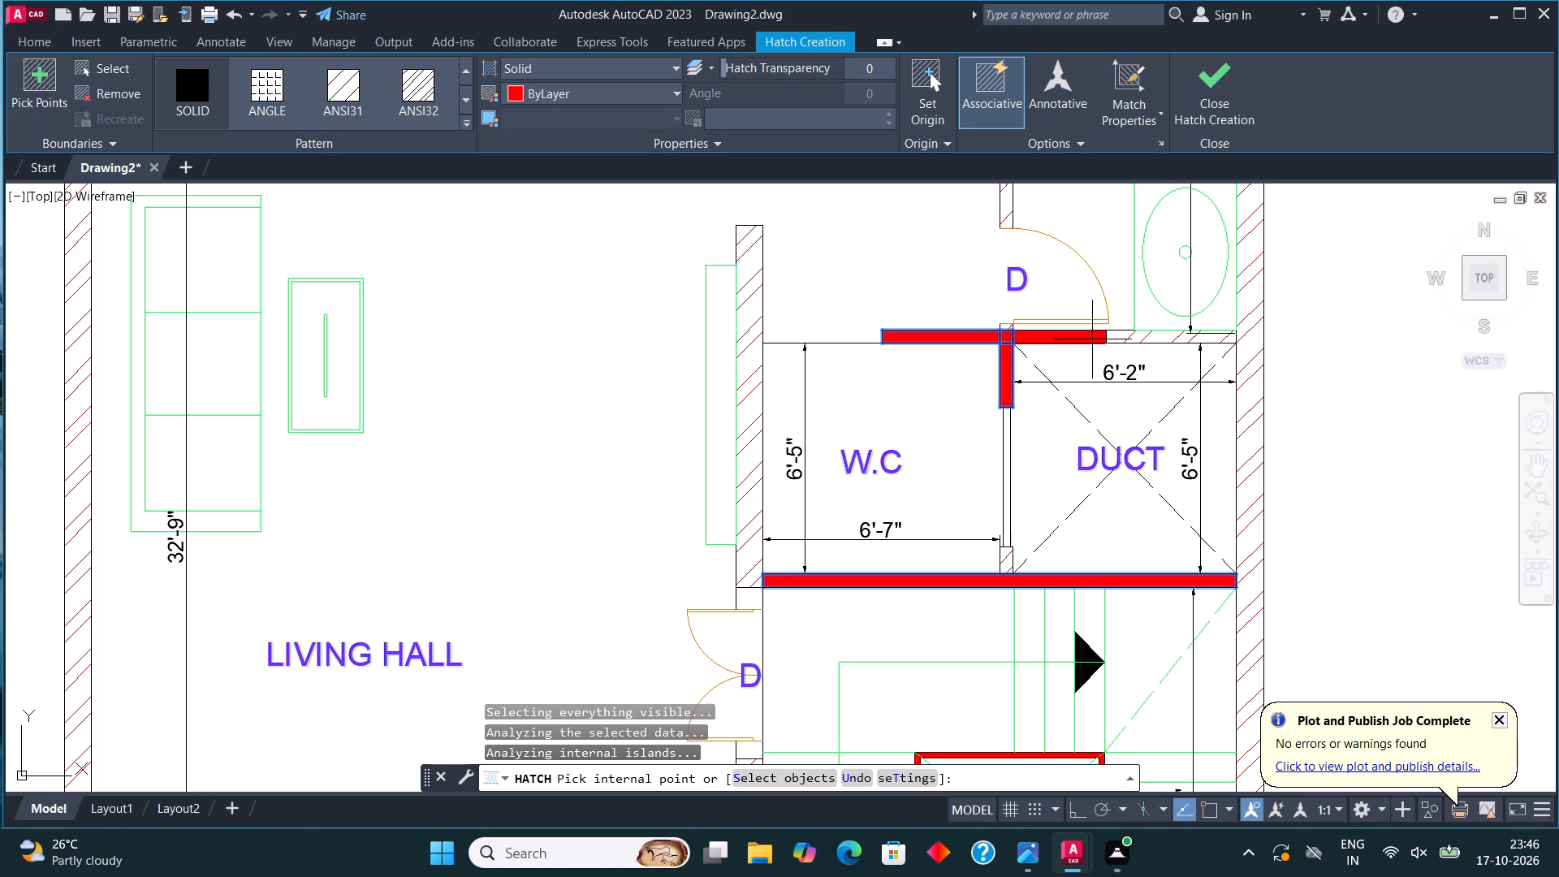
pyautogui.click(1092, 339)
pyautogui.click(1155, 337)
pyautogui.click(1247, 385)
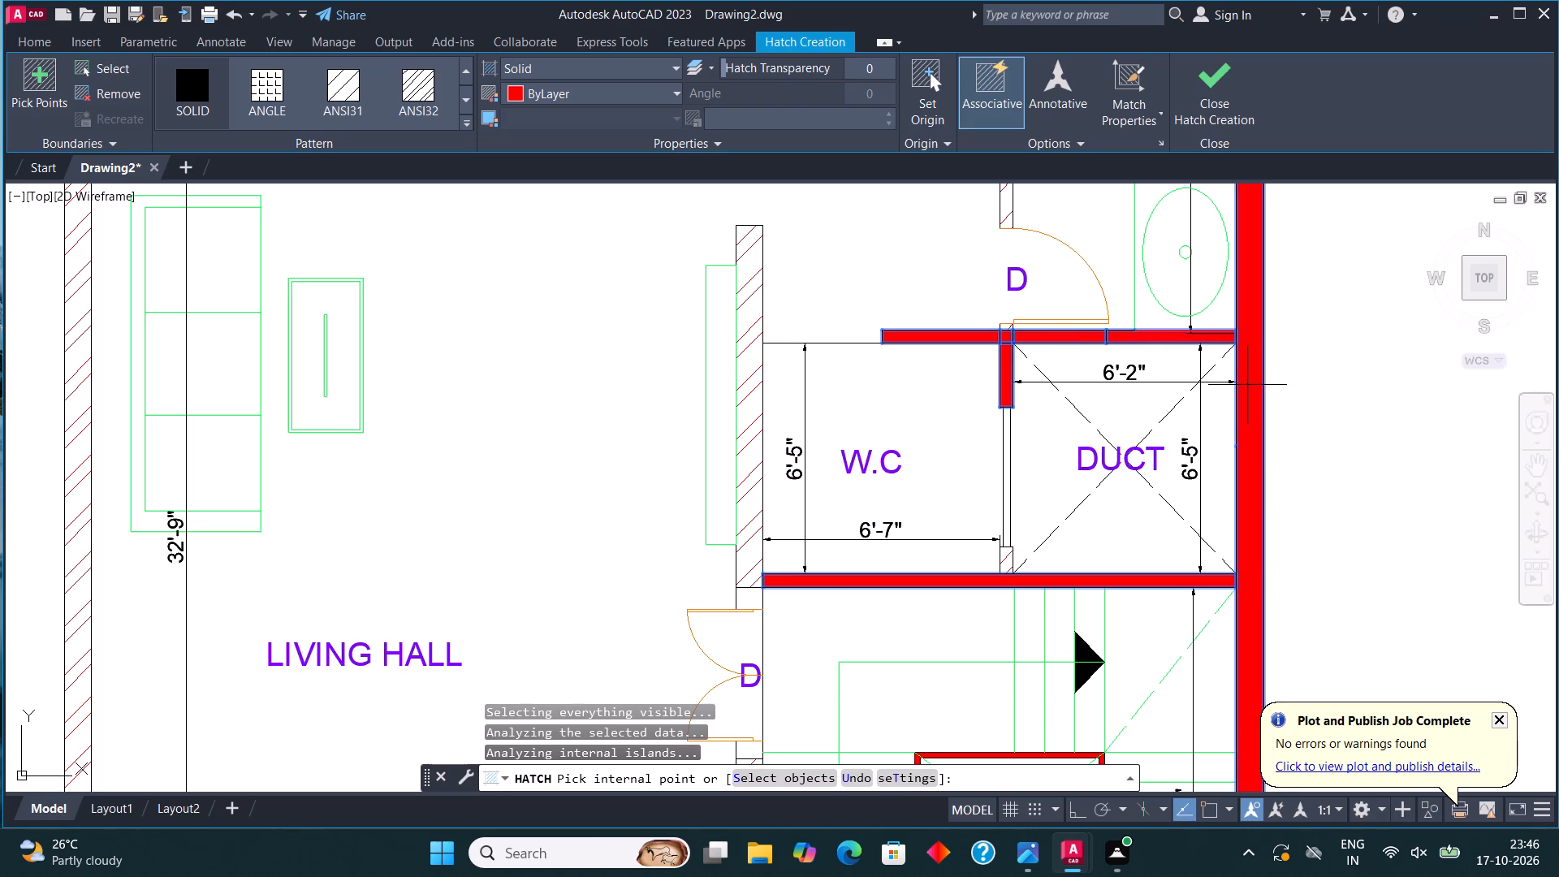
pyautogui.scroll(-5, 944, 377)
pyautogui.scroll(4, 944, 475)
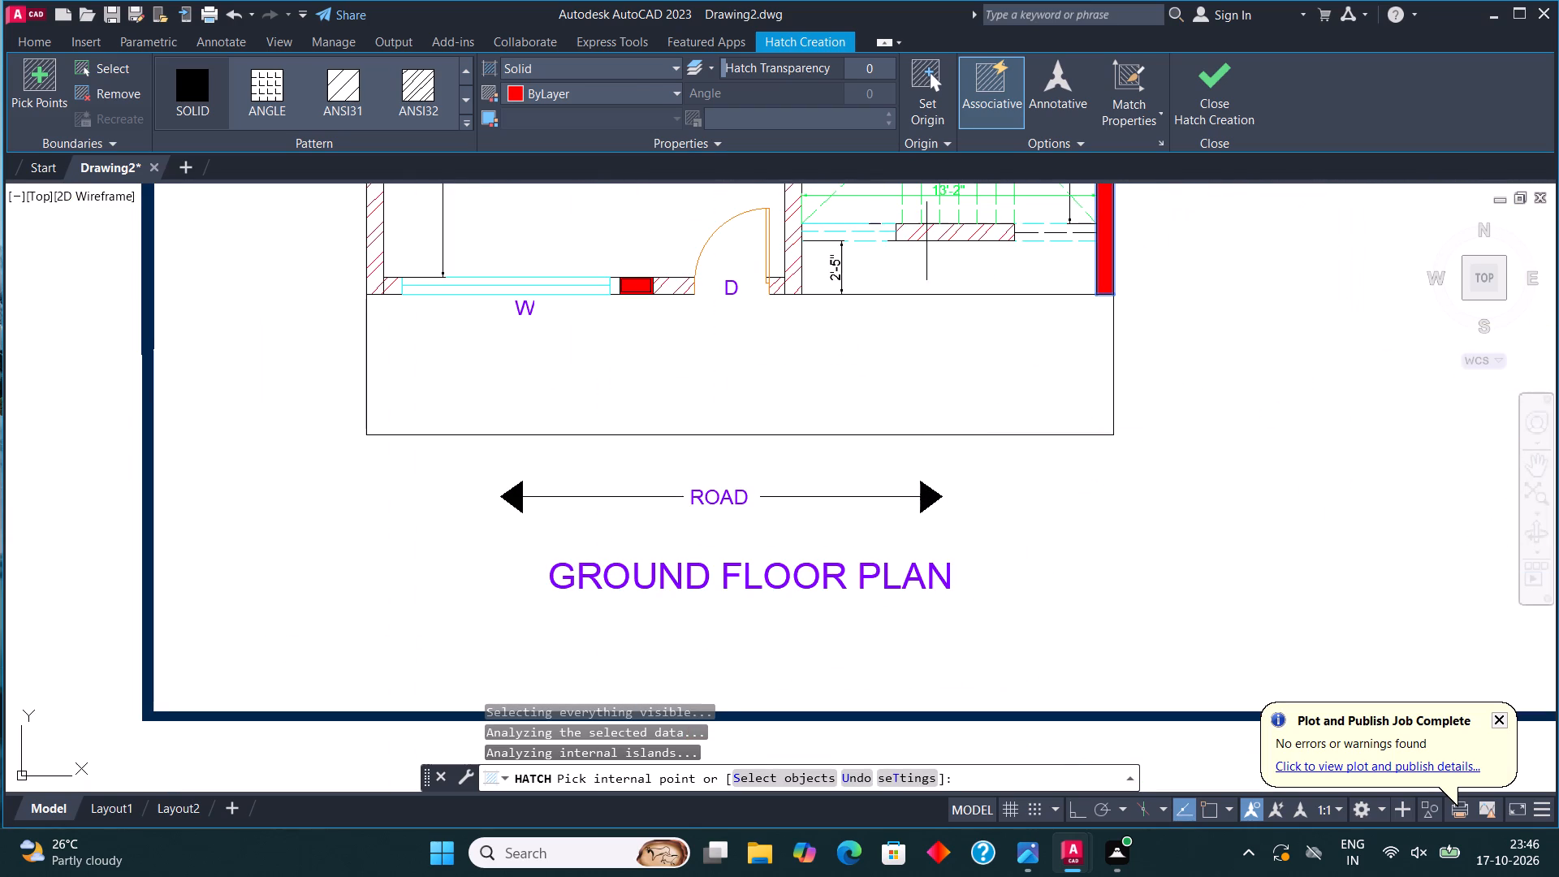
pyautogui.click(936, 239)
pyautogui.click(1198, 73)
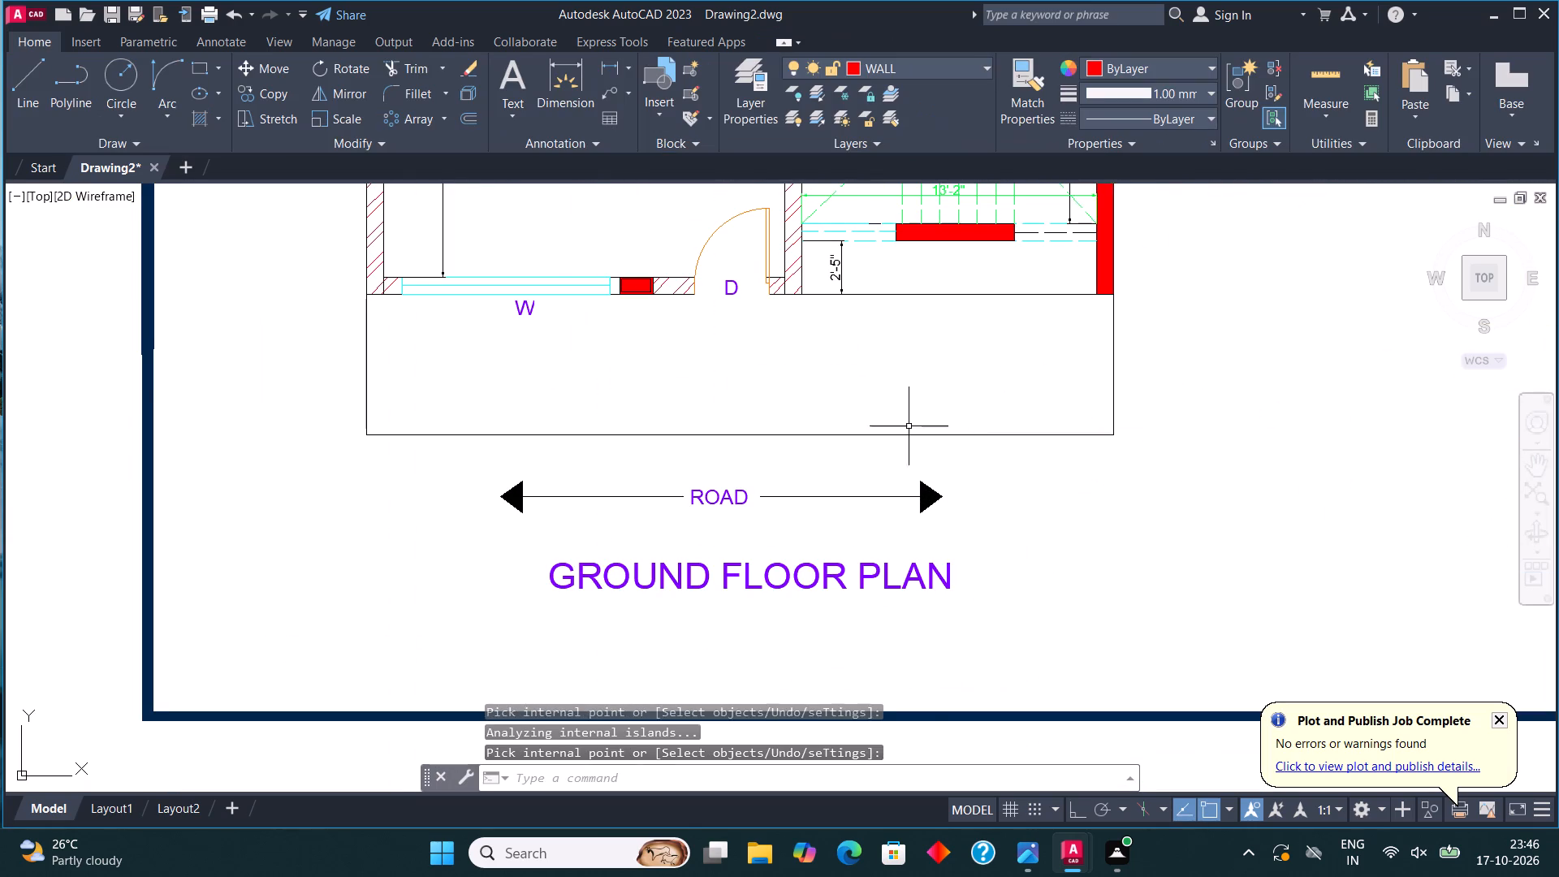
# Solid-fill the living hall's front wall segments beside the window and door, and the wall between the living hall and staircase.
pyautogui.scroll(-2, 878, 444)
pyautogui.moveTo(792, 323); pyautogui.dragTo(780, 480, button='middle')
pyautogui.scroll(3, 797, 549)
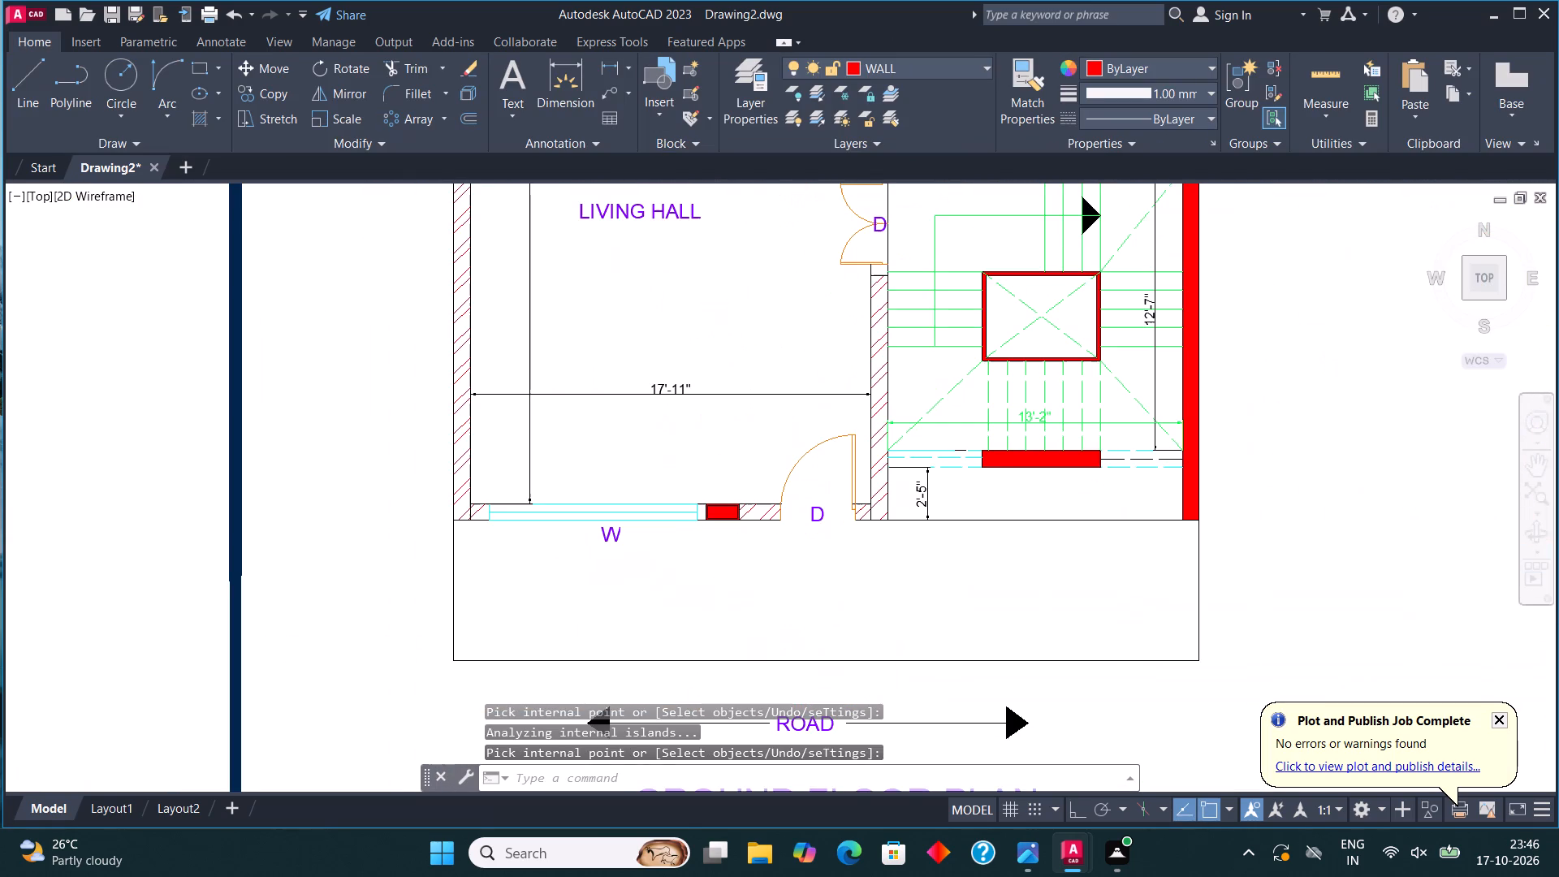
pyautogui.press('h')
pyautogui.press('Return')
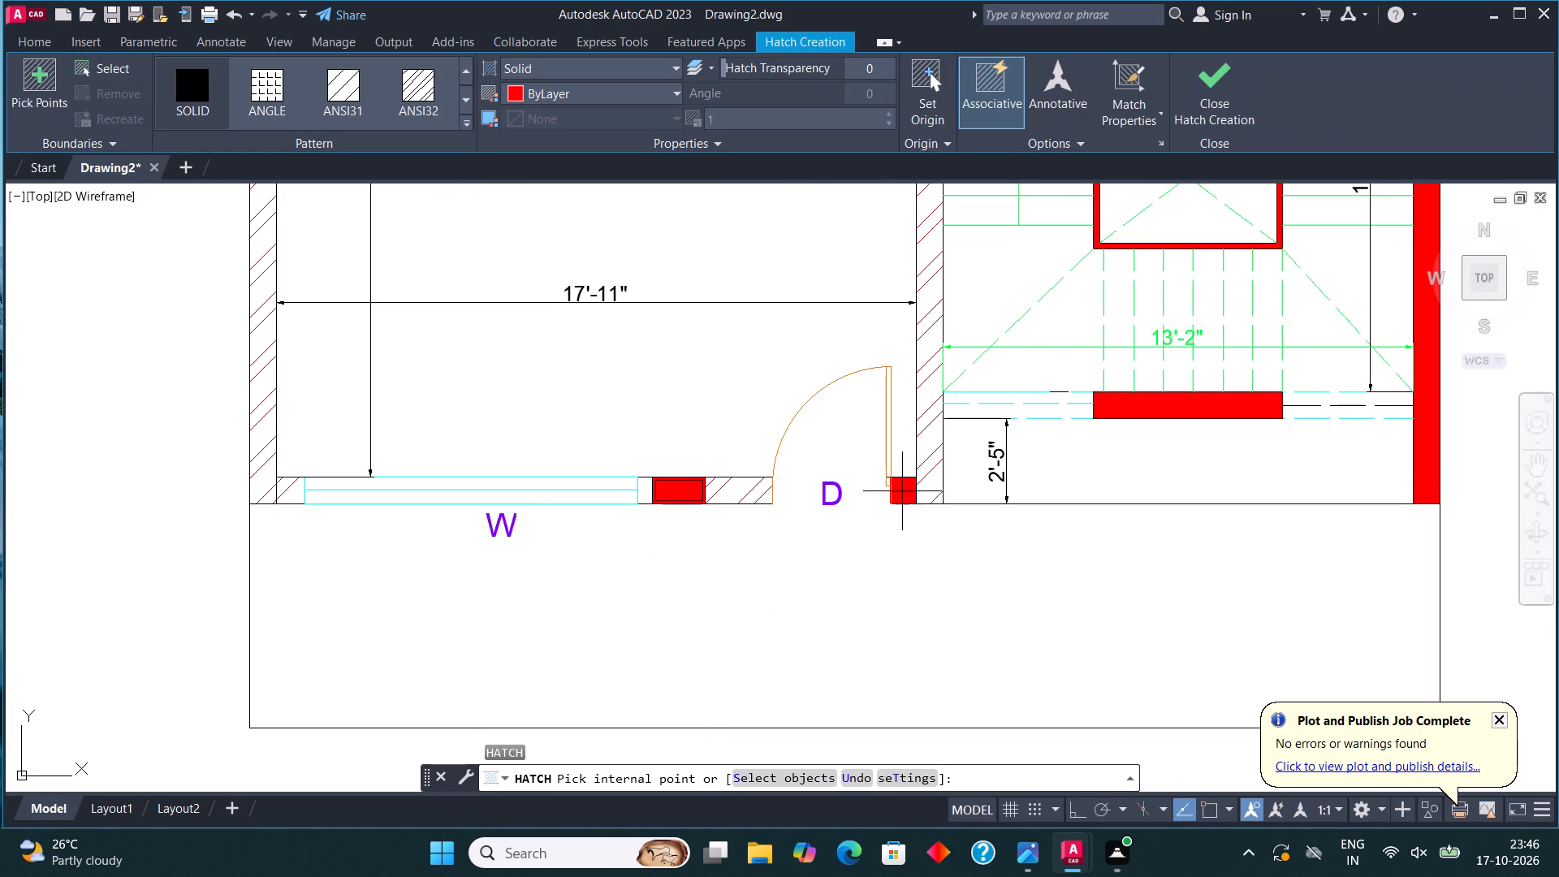
pyautogui.click(901, 491)
pyautogui.click(720, 488)
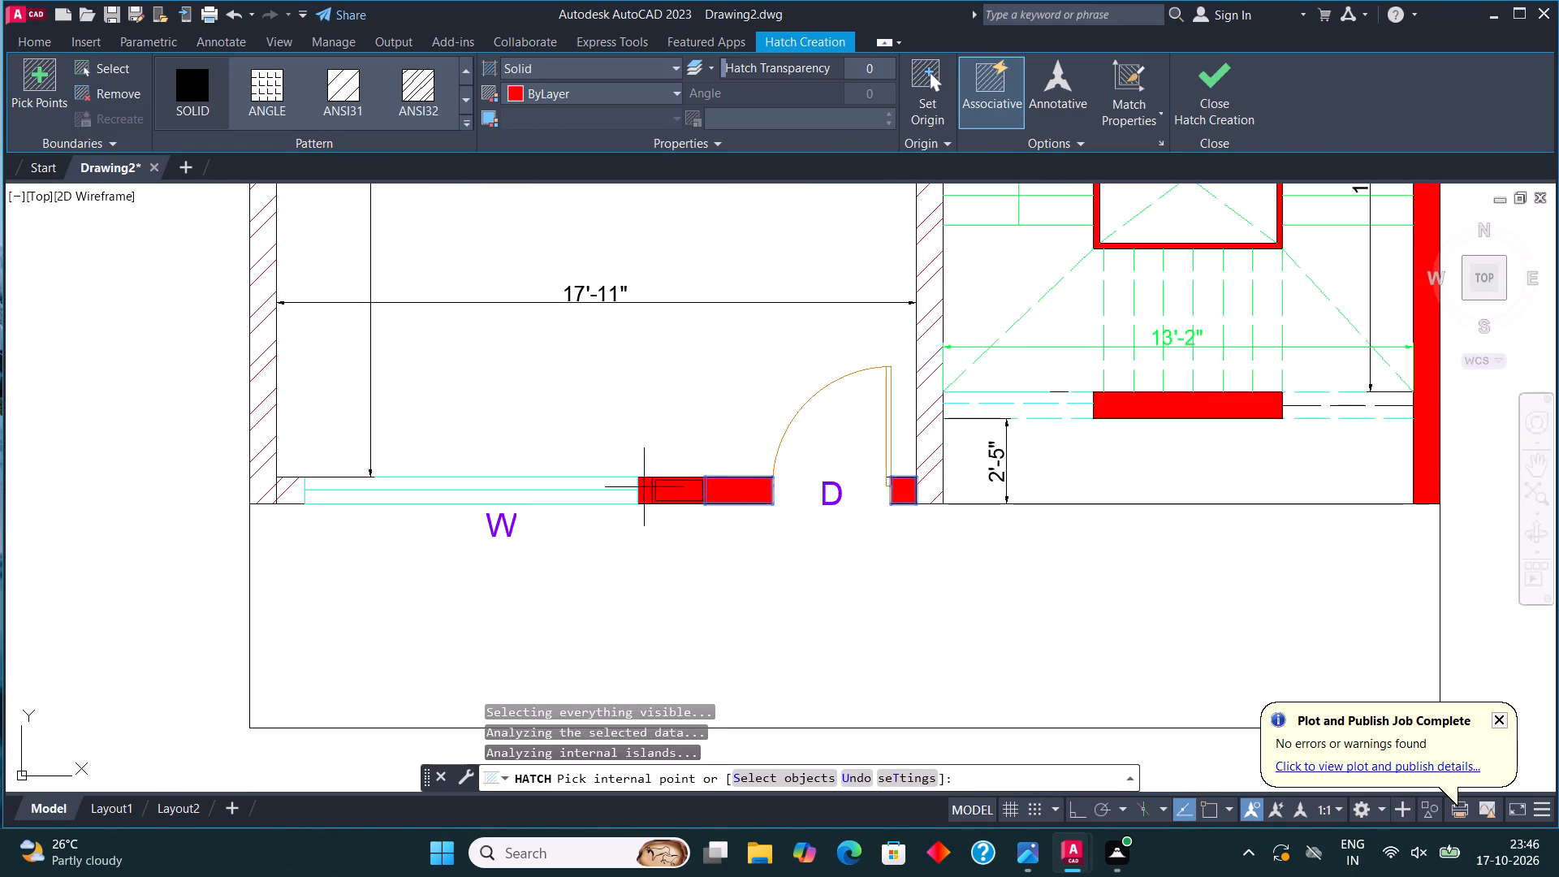
pyautogui.click(644, 486)
pyautogui.click(287, 495)
pyautogui.click(264, 471)
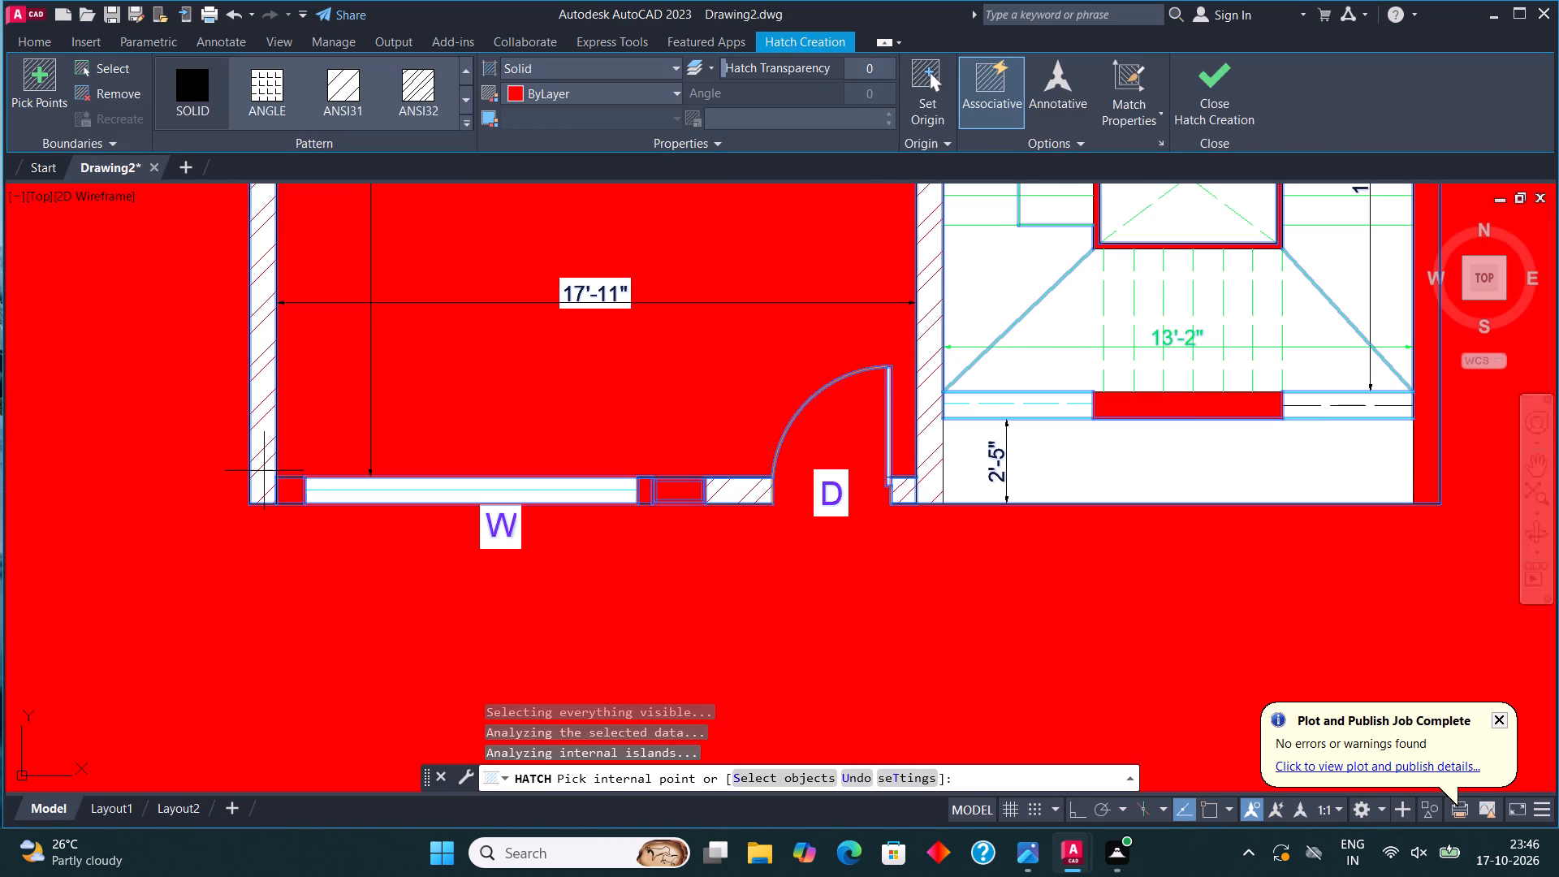
pyautogui.hotkey('ctrl', 'z')
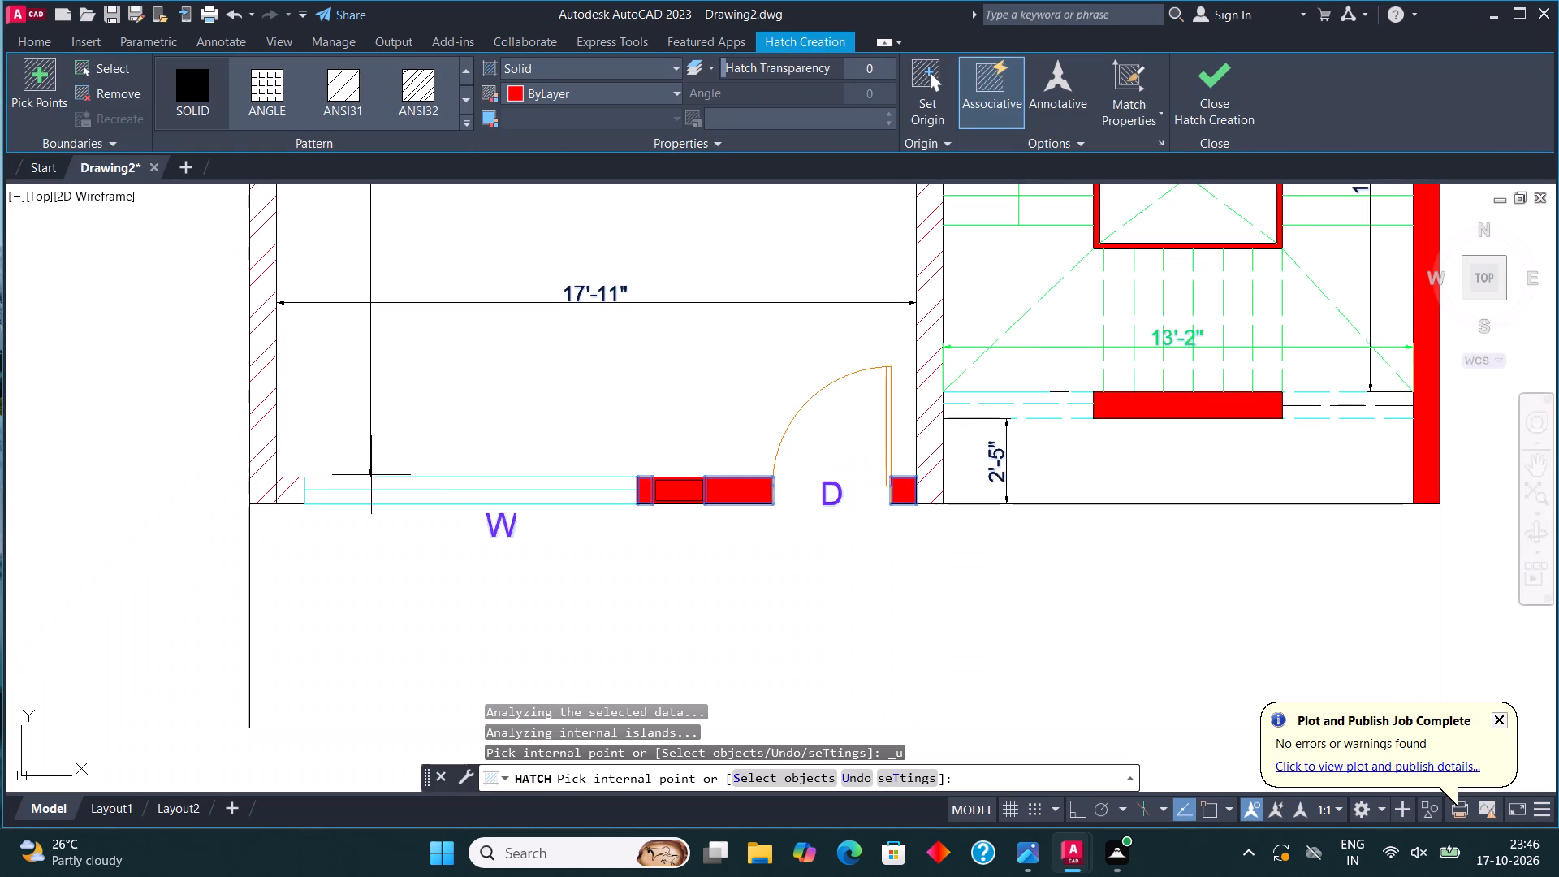
pyautogui.click(301, 491)
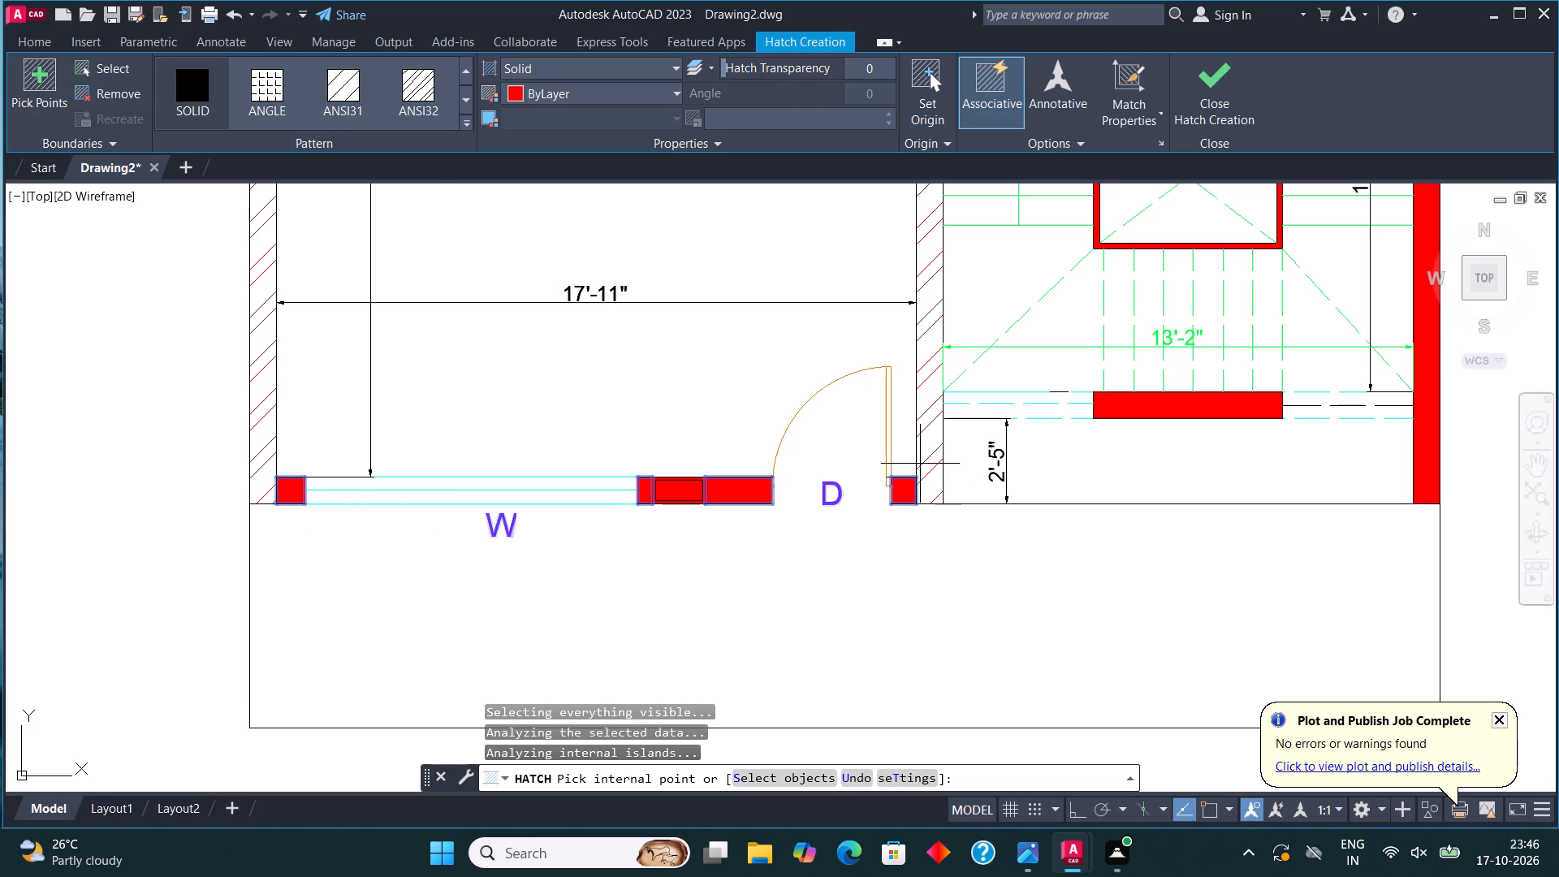
pyautogui.click(924, 464)
pyautogui.moveTo(931, 463); pyautogui.dragTo(954, 716, button='middle')
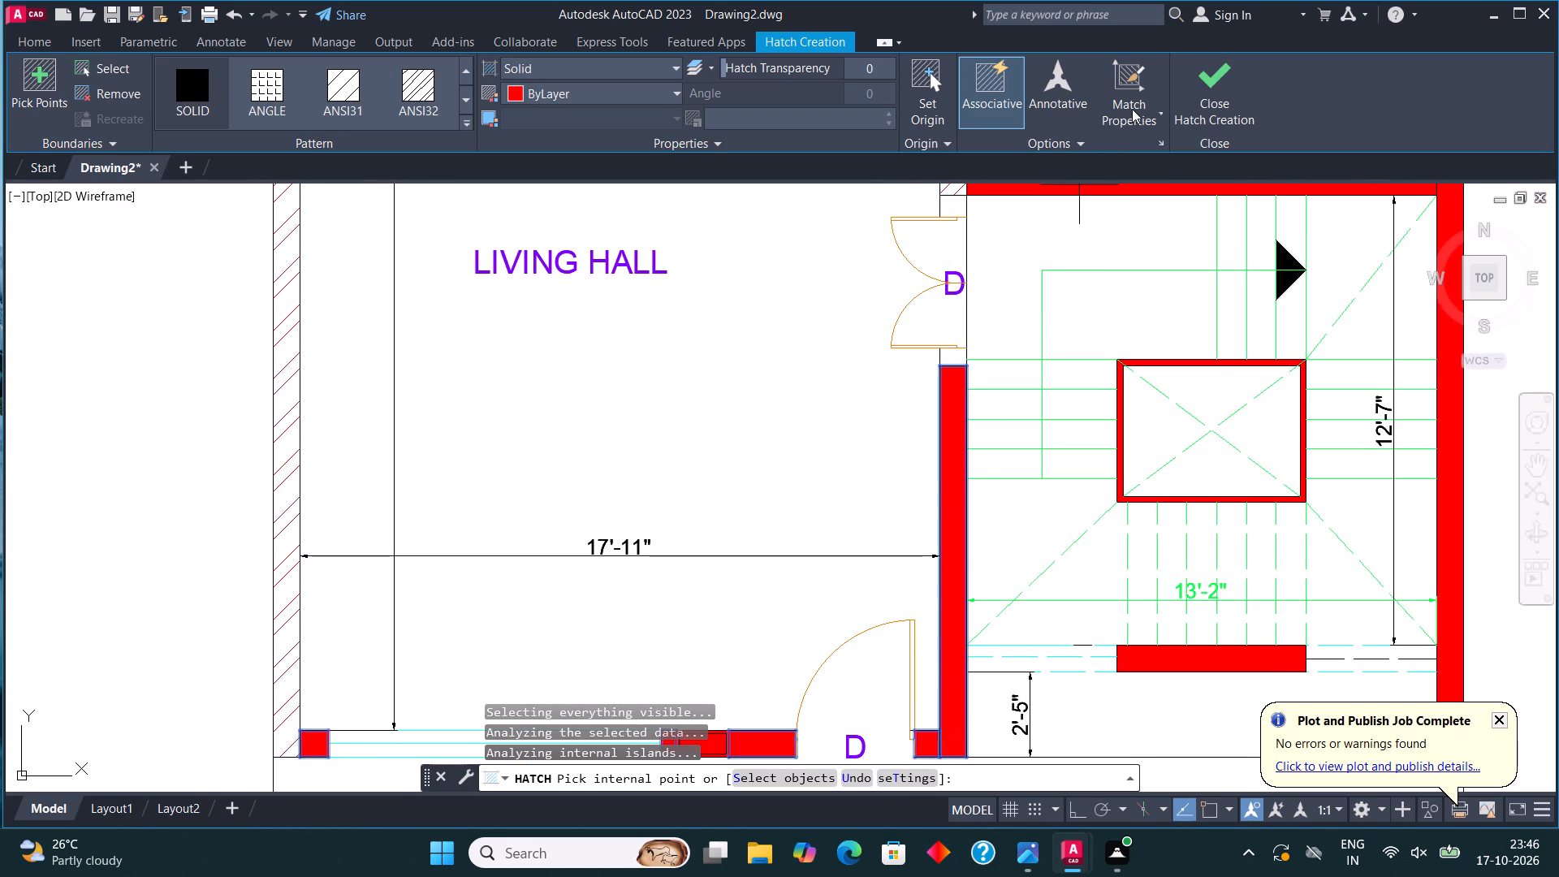
pyautogui.click(1220, 76)
pyautogui.scroll(-1, 848, 440)
pyautogui.scroll(3, 904, 376)
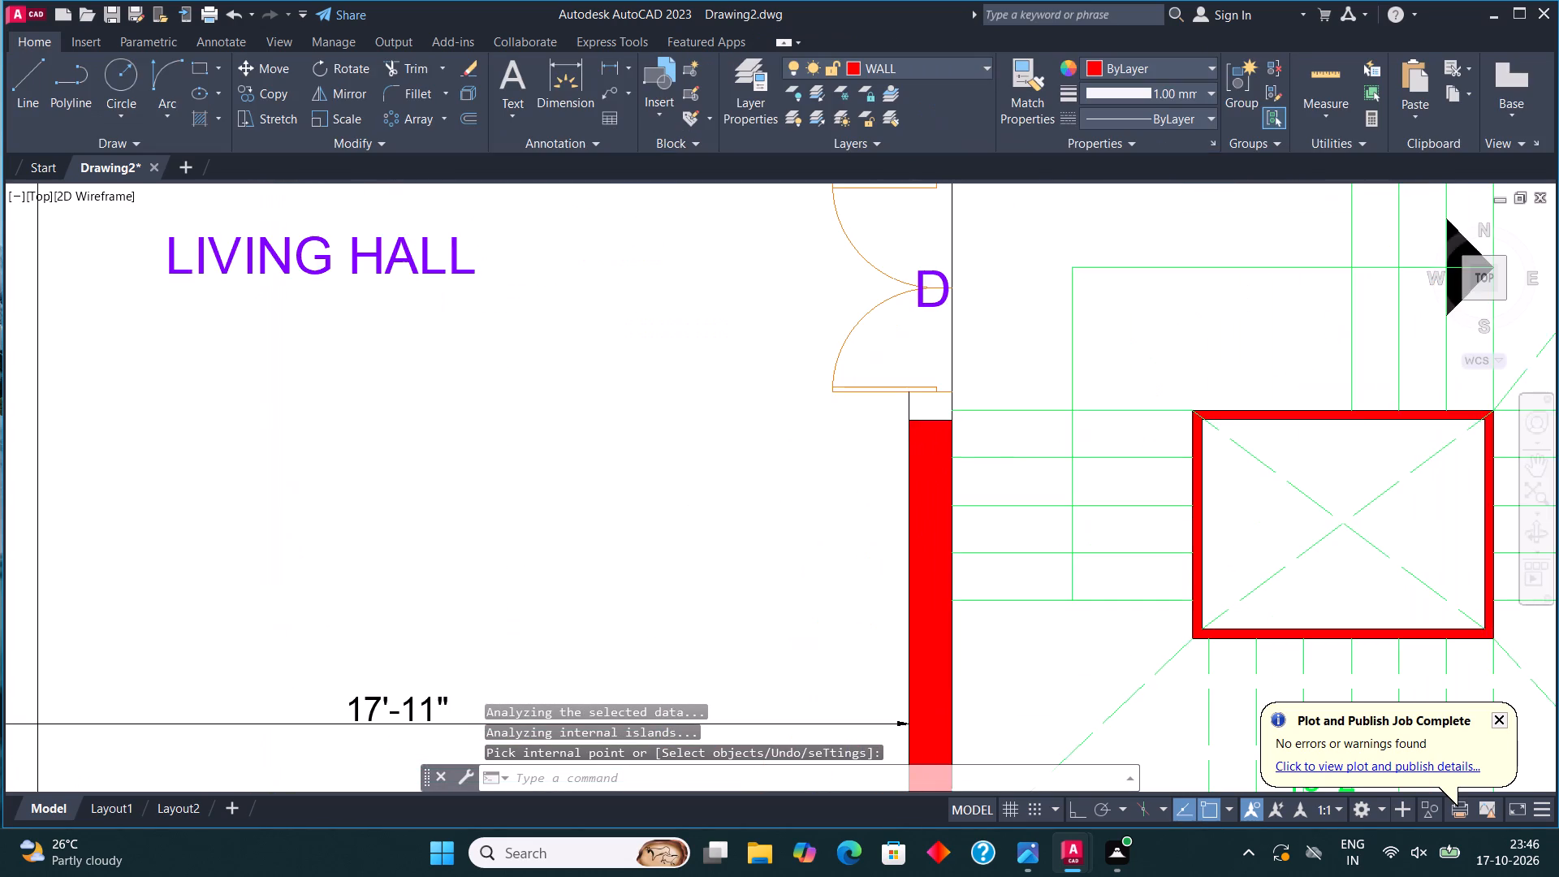
# Solid-fill the wall pieces on both sides of the living hall's double door and the wall between the living hall and W.C.
pyautogui.press('h')
pyautogui.press('Return')
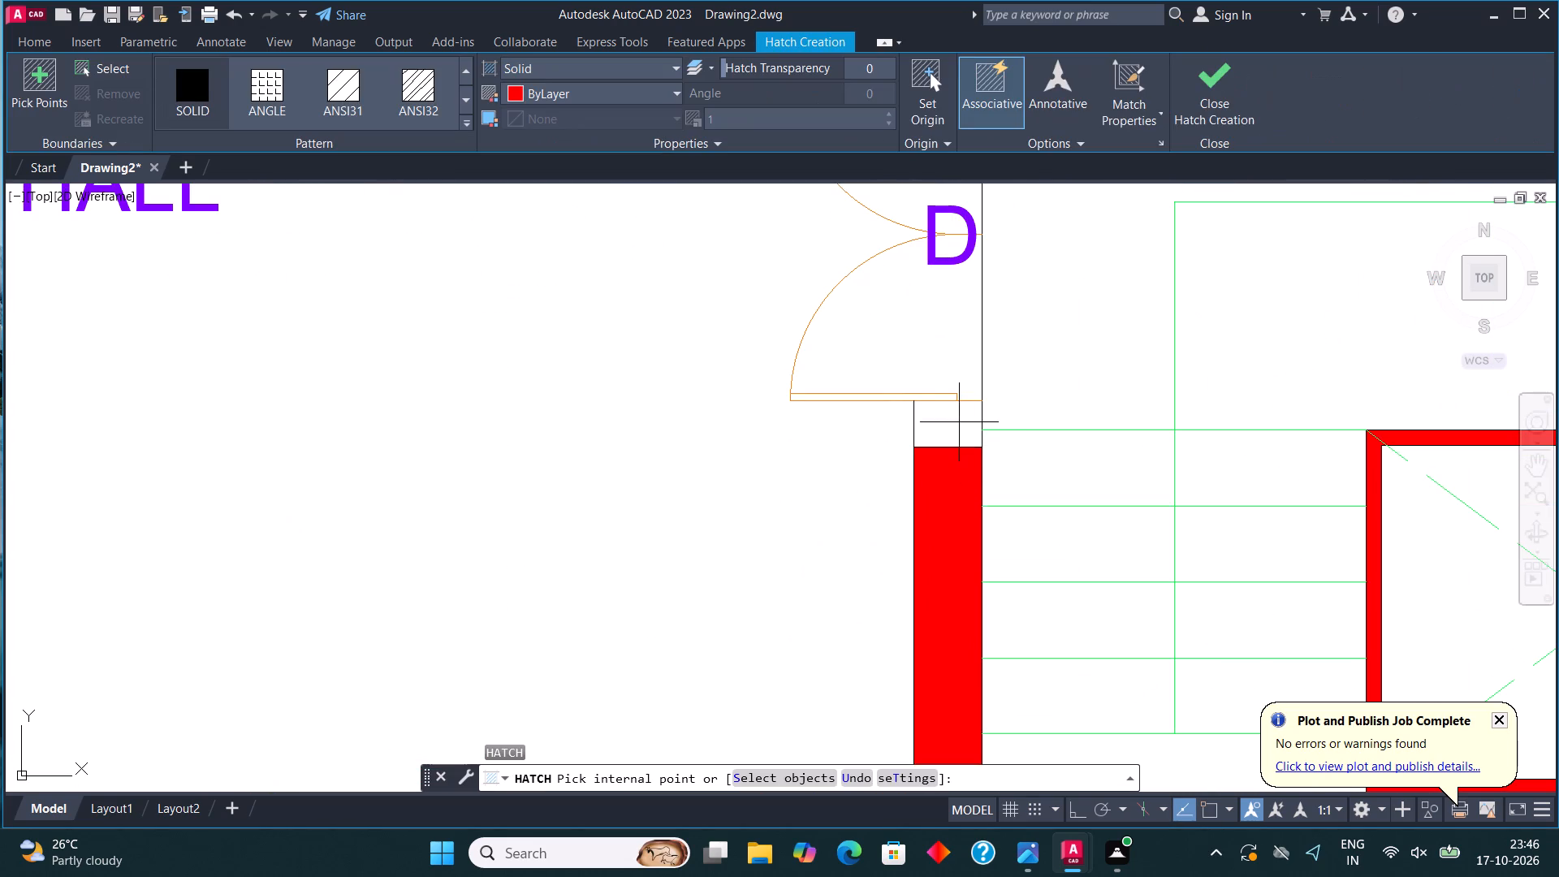
pyautogui.click(958, 421)
pyautogui.scroll(-2, 924, 559)
pyautogui.scroll(1, 928, 356)
pyautogui.click(930, 353)
pyautogui.scroll(-1, 930, 365)
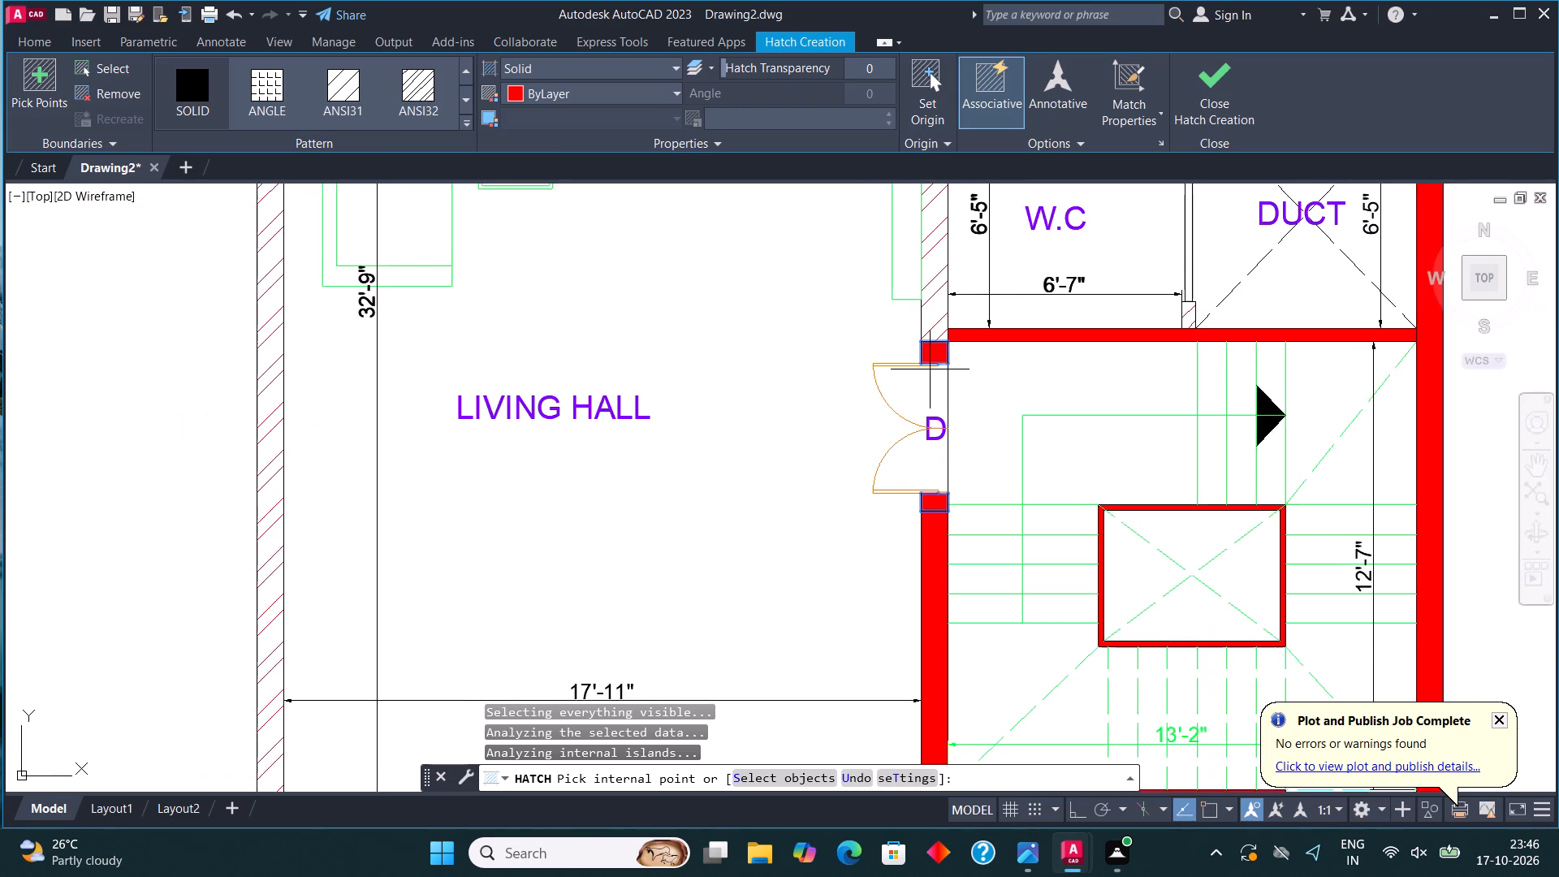
pyautogui.moveTo(929, 369); pyautogui.dragTo(952, 624, button='middle')
pyautogui.click(956, 451)
pyautogui.scroll(-3, 956, 452)
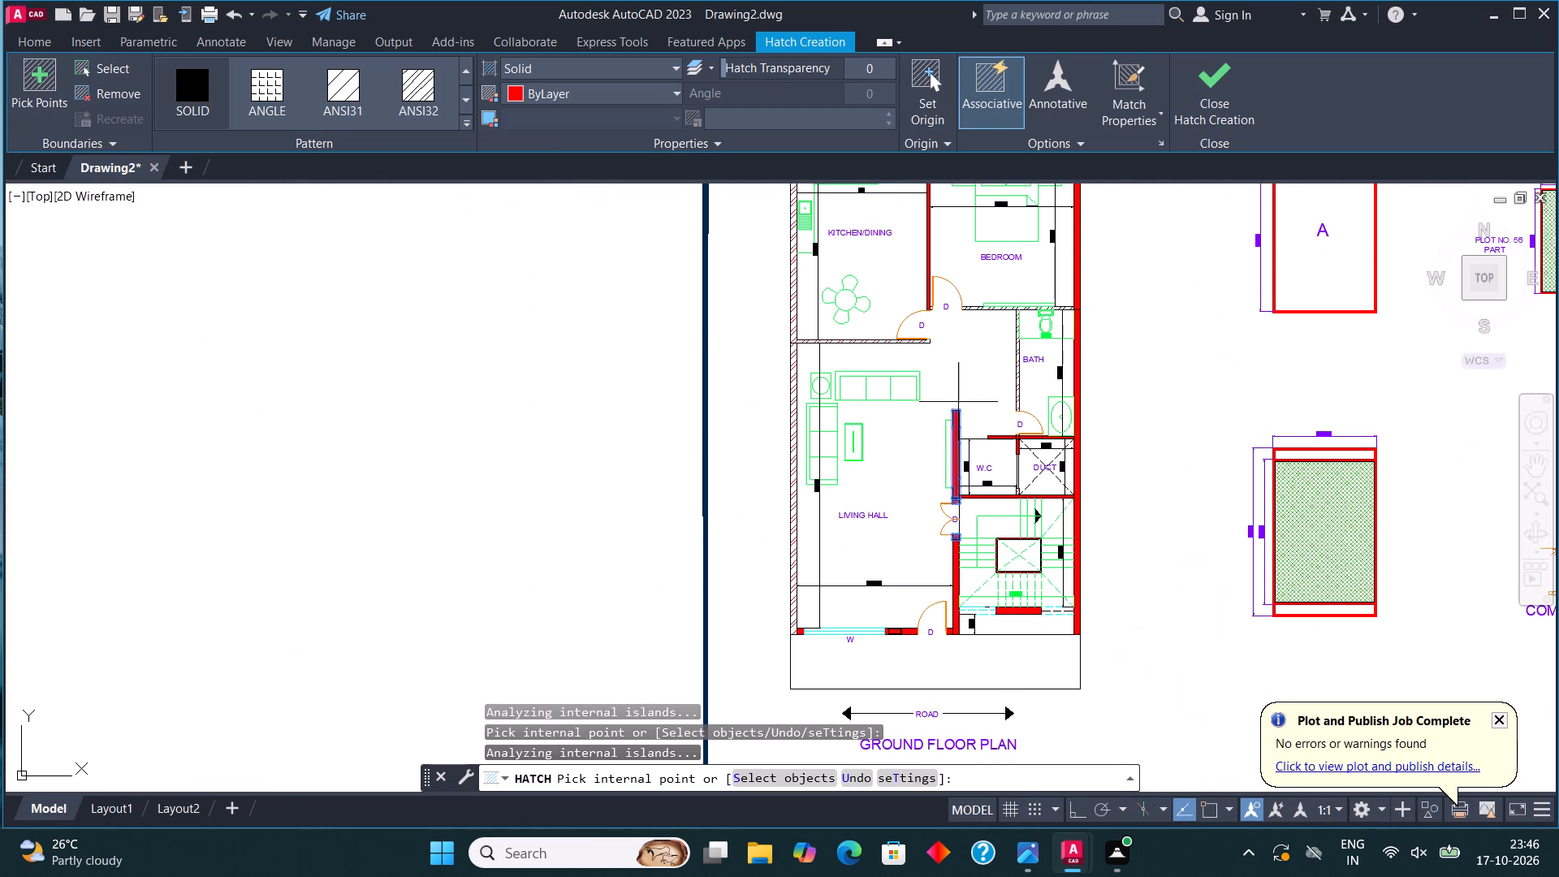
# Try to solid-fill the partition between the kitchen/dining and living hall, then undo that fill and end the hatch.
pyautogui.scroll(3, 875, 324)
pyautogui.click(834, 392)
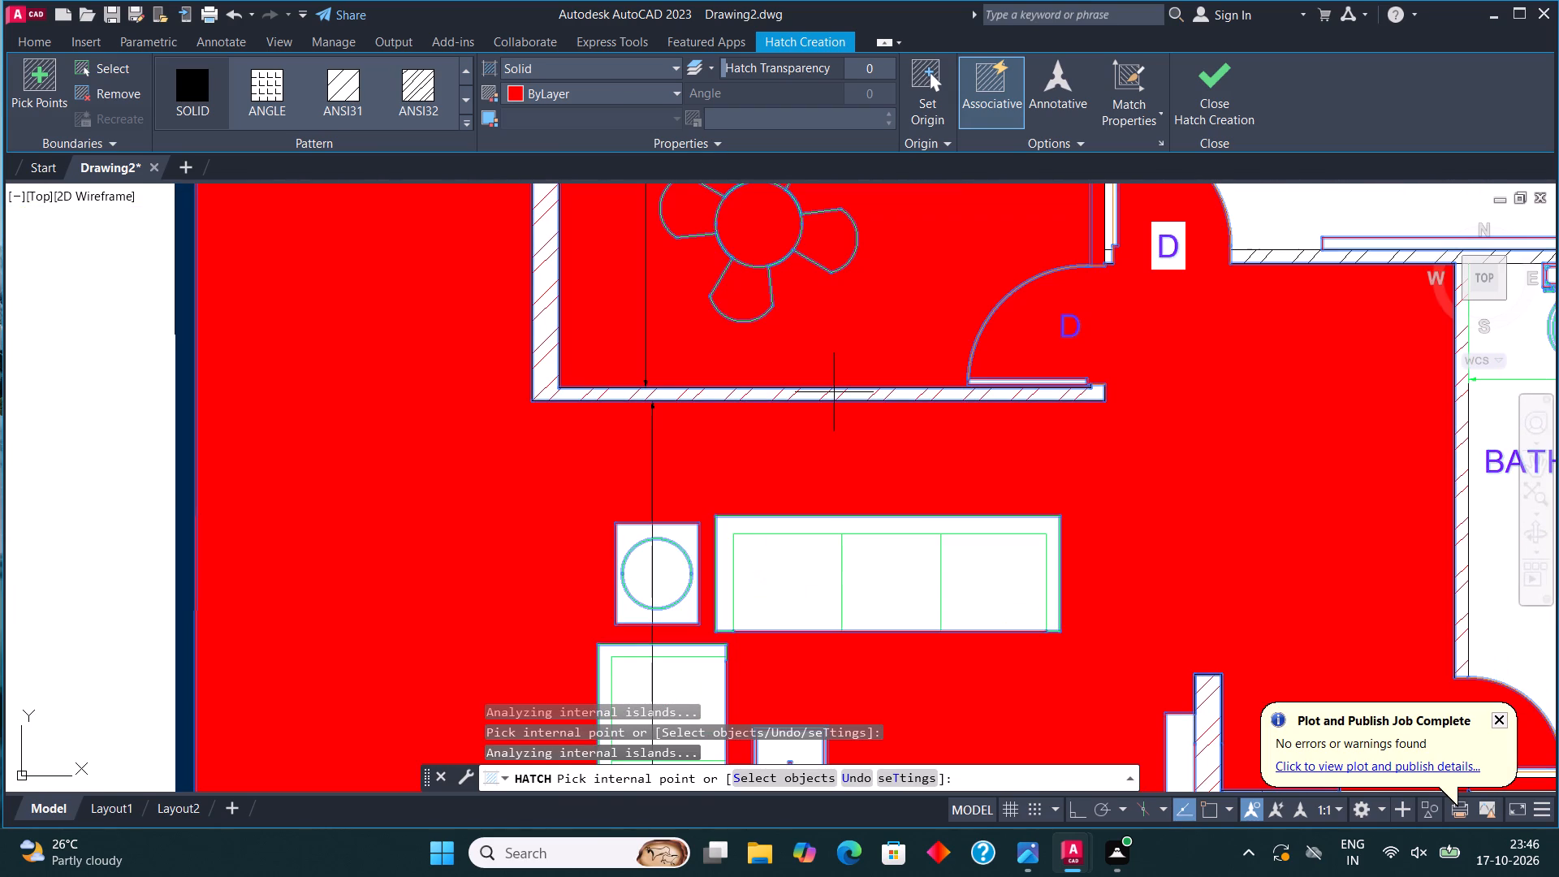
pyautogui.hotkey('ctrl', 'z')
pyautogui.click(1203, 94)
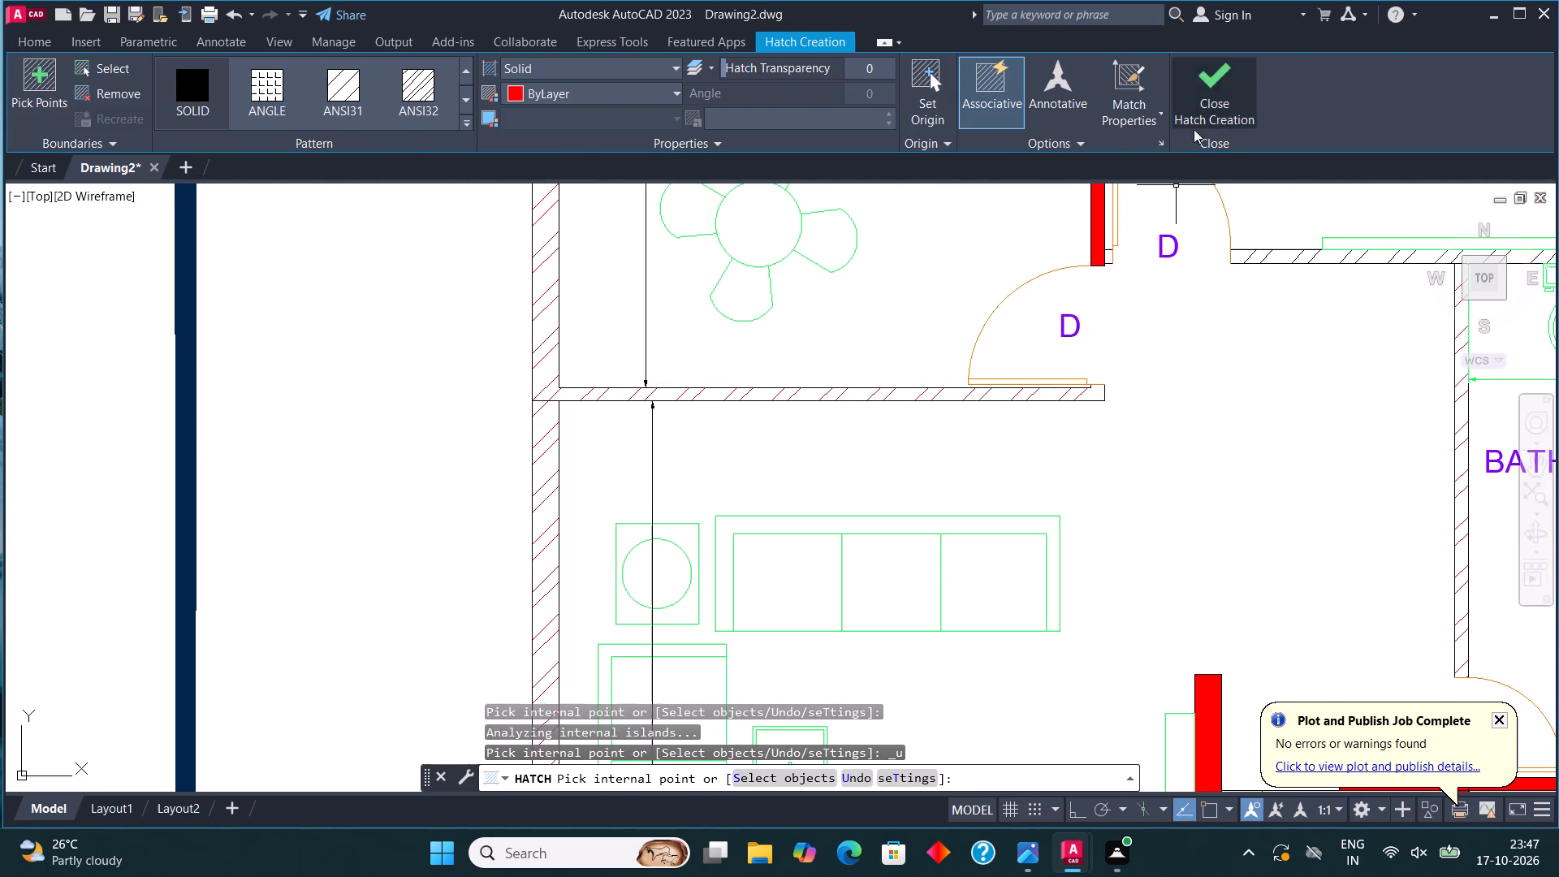
# Solid-fill the short wall stub between the kitchen/bedroom partition and the bedroom door.
pyautogui.scroll(-2, 878, 568)
pyautogui.scroll(3, 1062, 456)
pyautogui.moveTo(1062, 456); pyautogui.dragTo(746, 544, button='middle')
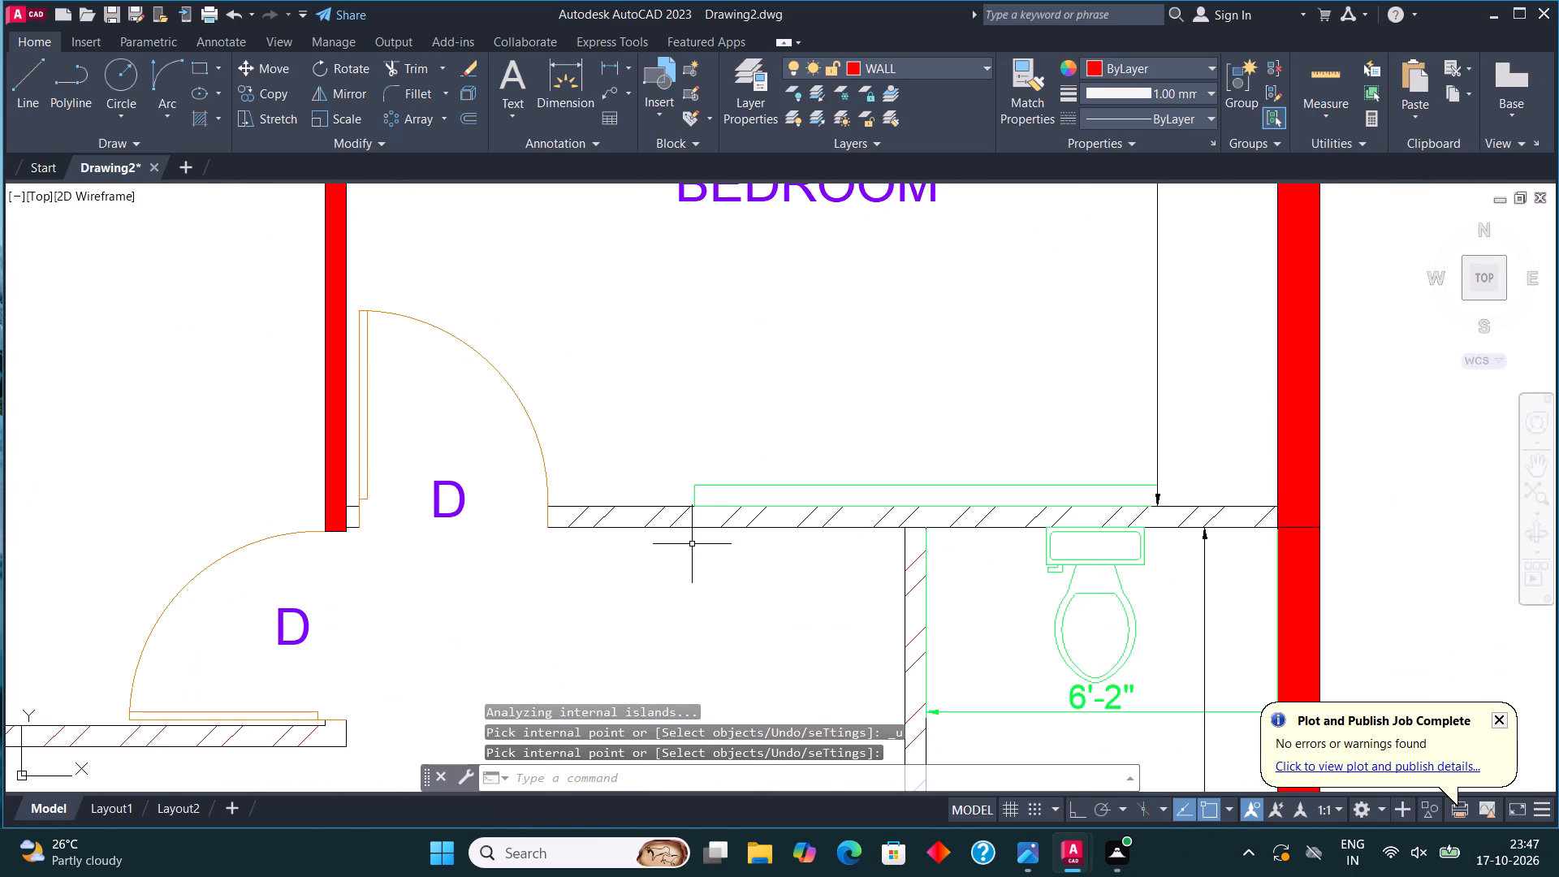
pyautogui.scroll(-1, 675, 540)
pyautogui.scroll(3, 486, 539)
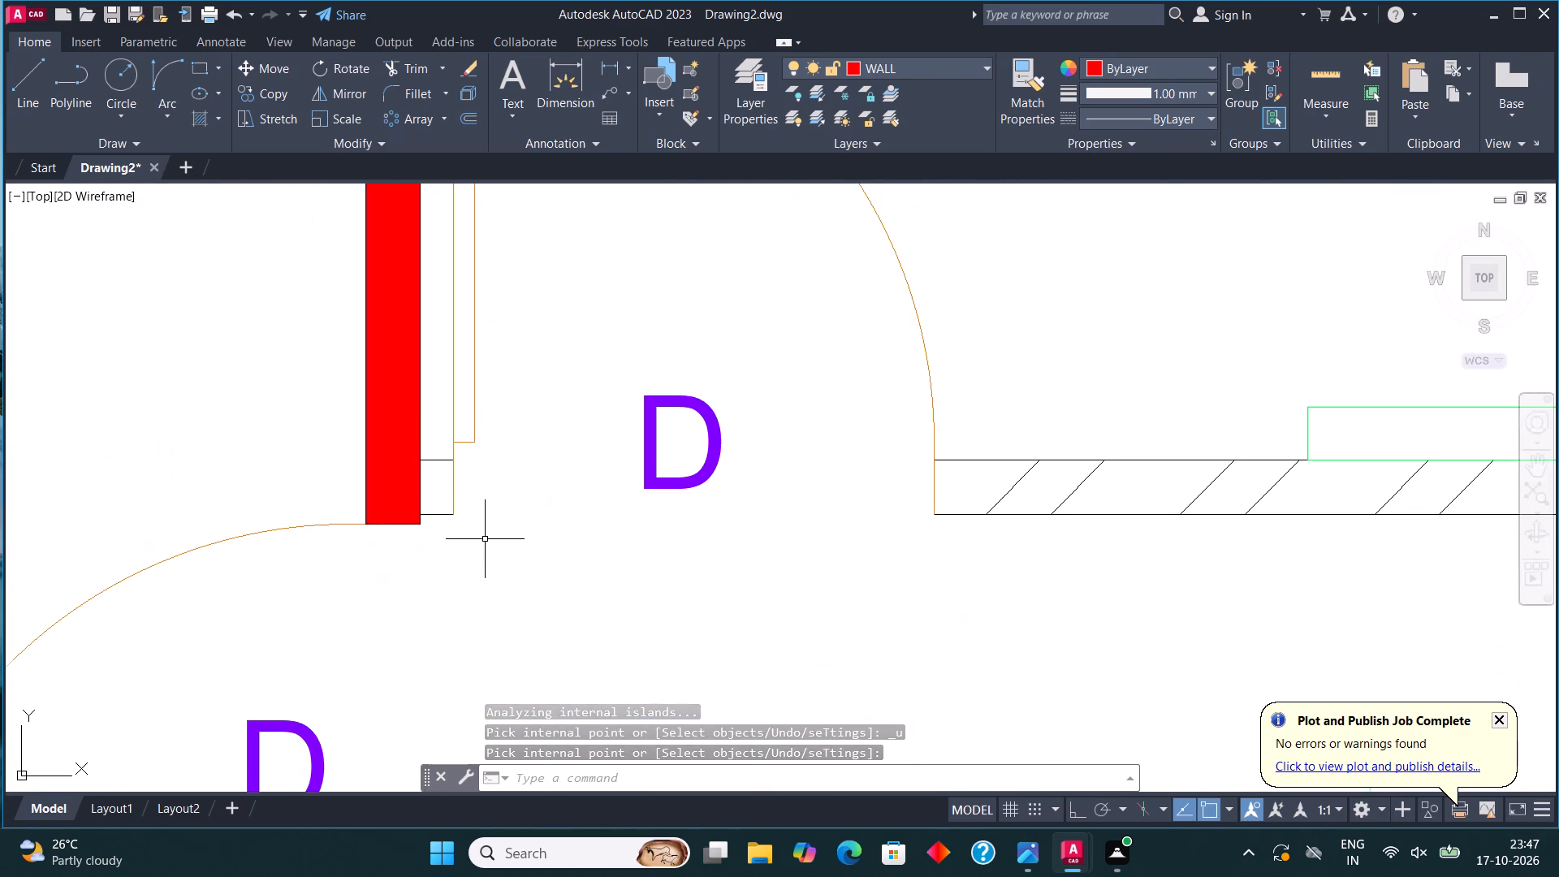
pyautogui.press('h')
pyautogui.press('Return')
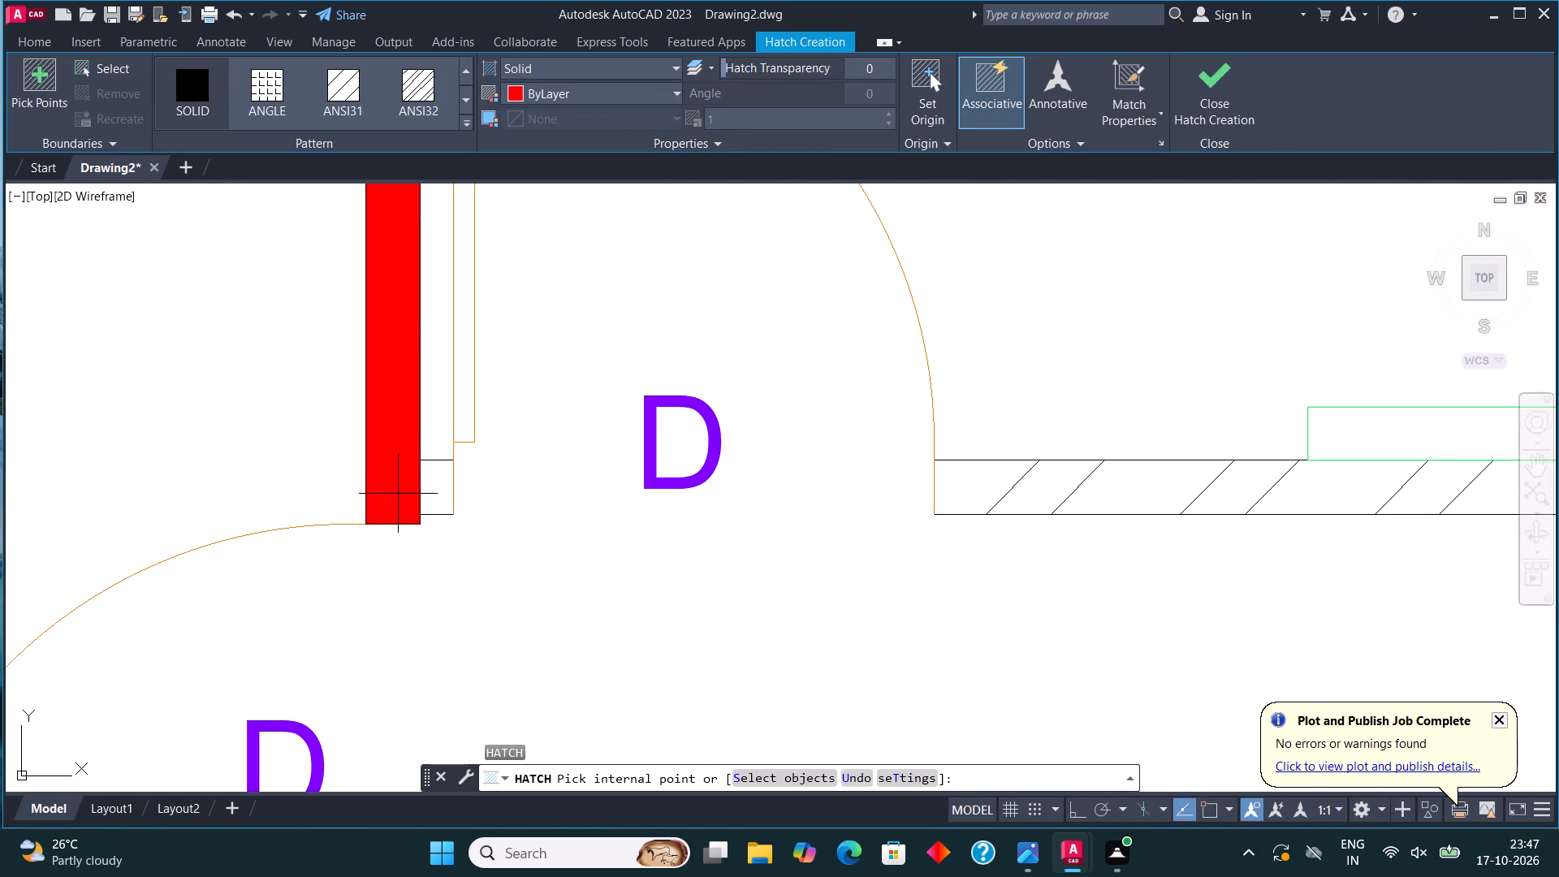
pyautogui.click(423, 491)
pyautogui.click(1232, 112)
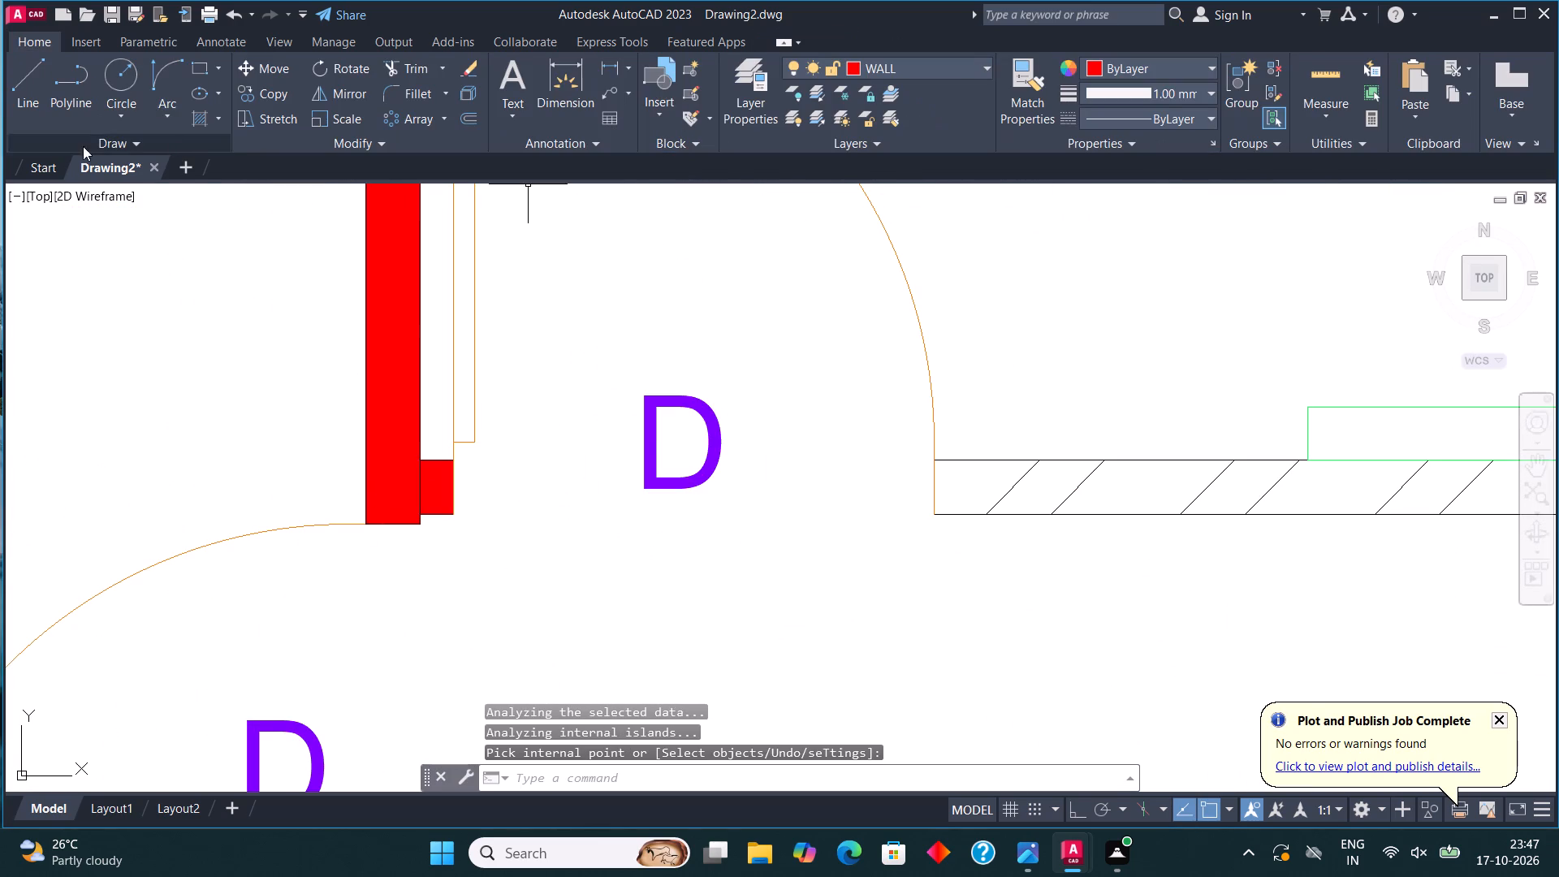
# Outline the bedroom/bath wall with a rectangle from the bedroom door to the outer wall and solid-fill it.
pyautogui.click(199, 69)
pyautogui.scroll(-2, 287, 366)
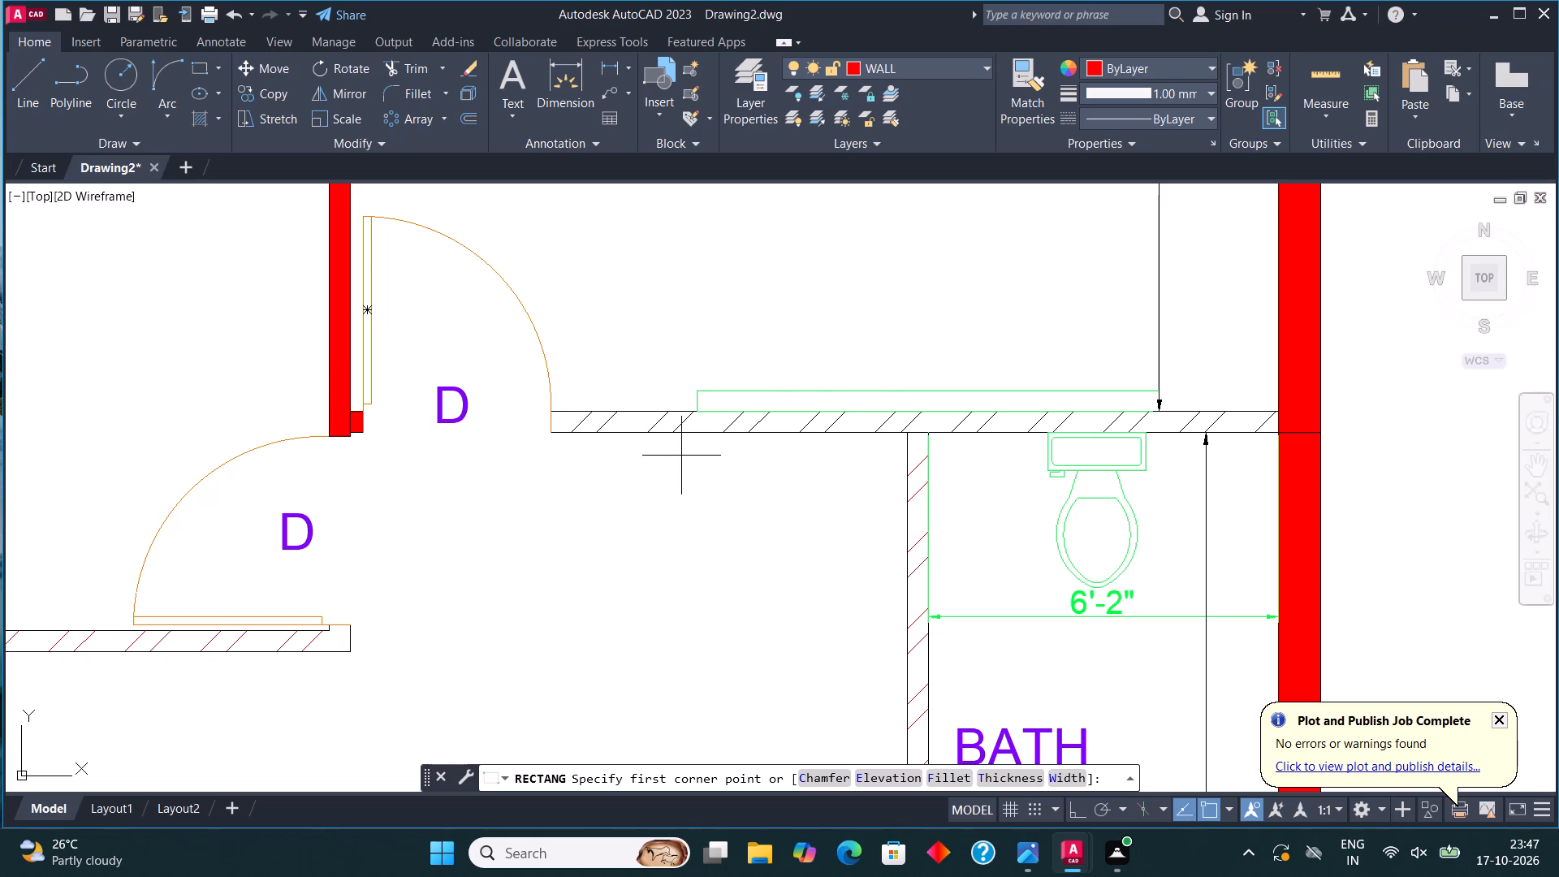
pyautogui.scroll(1, 681, 456)
pyautogui.click(473, 414)
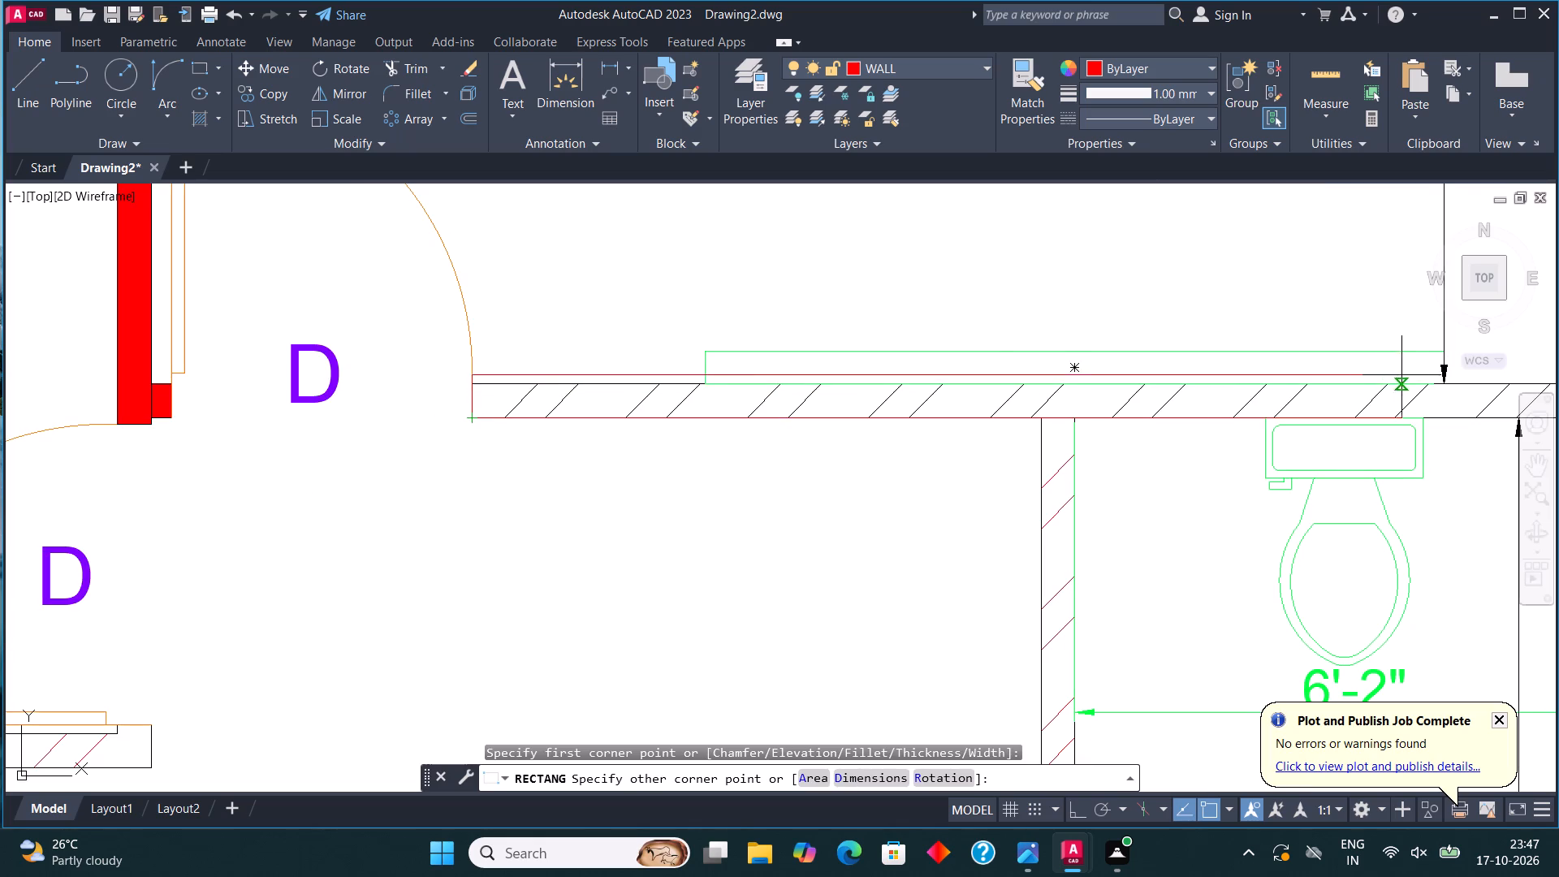
pyautogui.moveTo(1134, 421); pyautogui.dragTo(788, 438, button='middle')
pyautogui.scroll(1, 788, 438)
pyautogui.scroll(-2, 1089, 452)
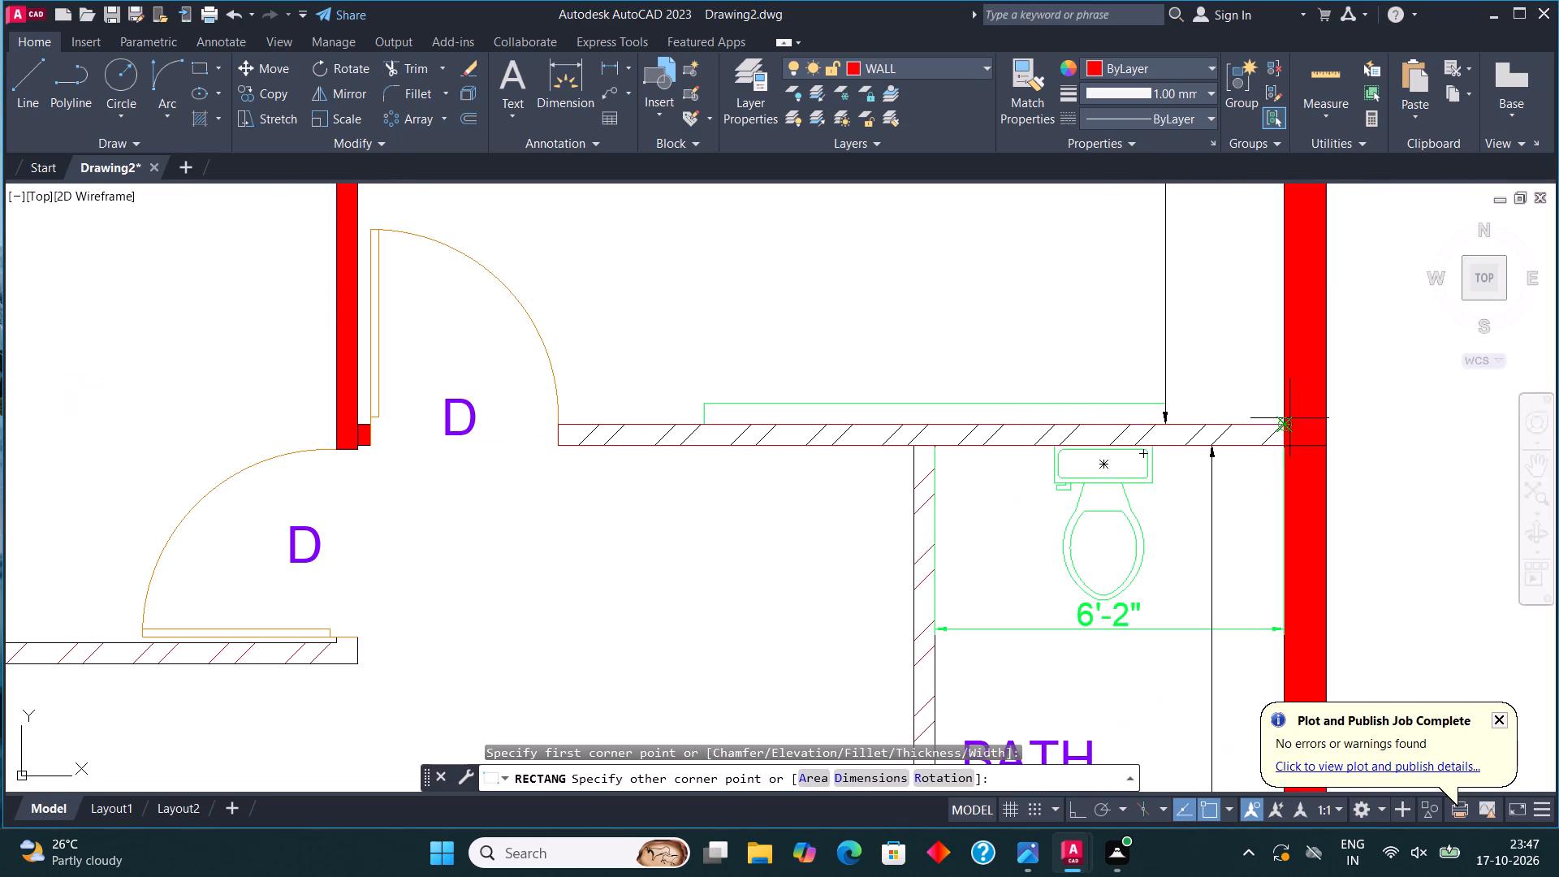
pyautogui.click(1284, 424)
pyautogui.press('h')
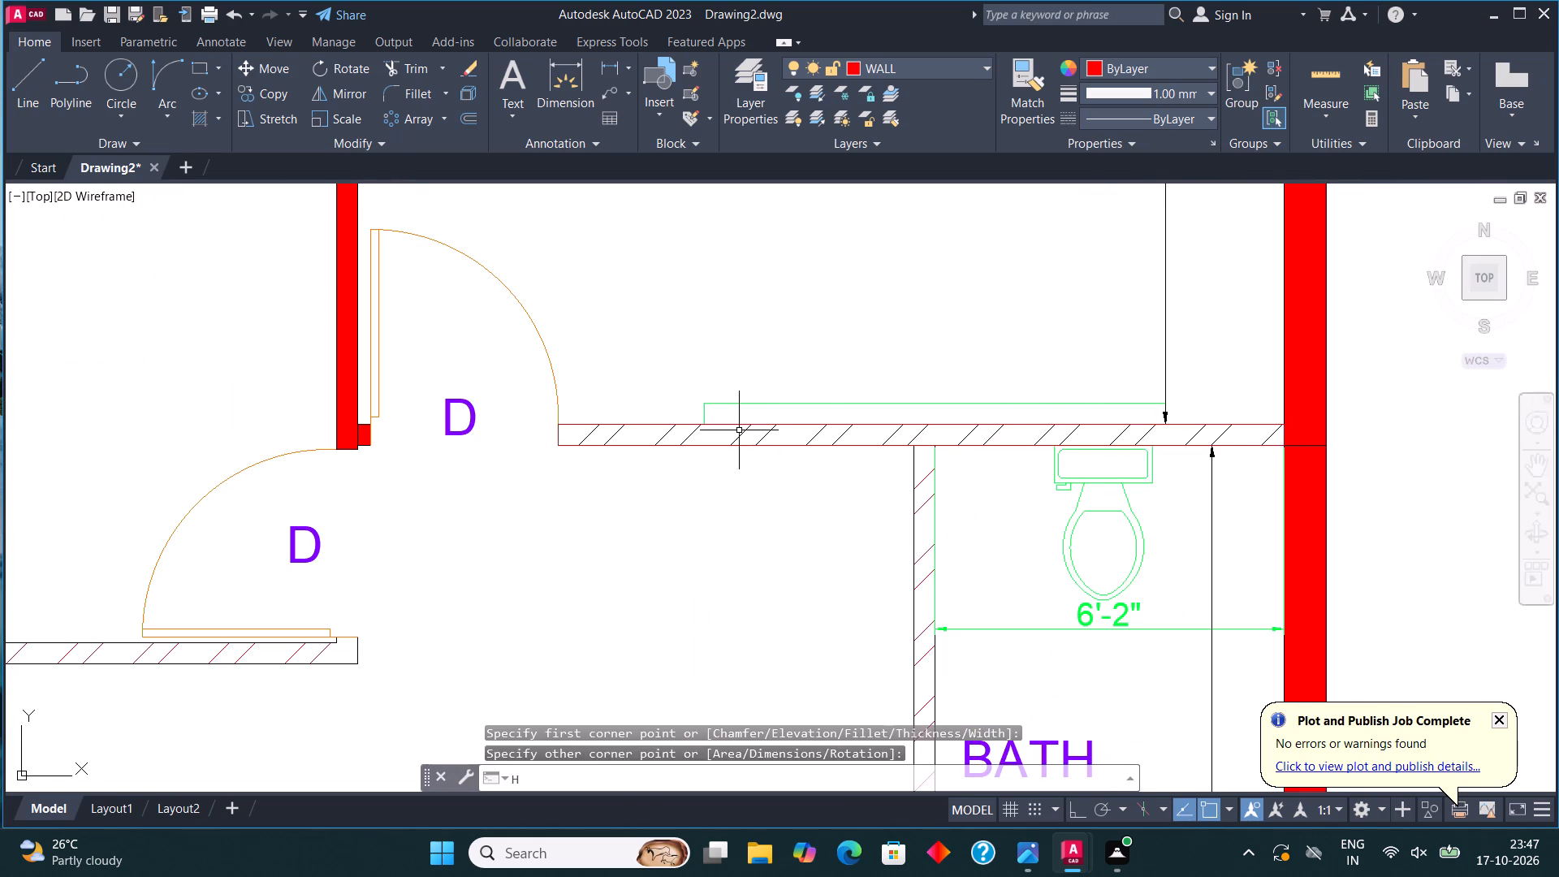
pyautogui.press('Return')
pyautogui.click(731, 434)
pyautogui.click(1206, 78)
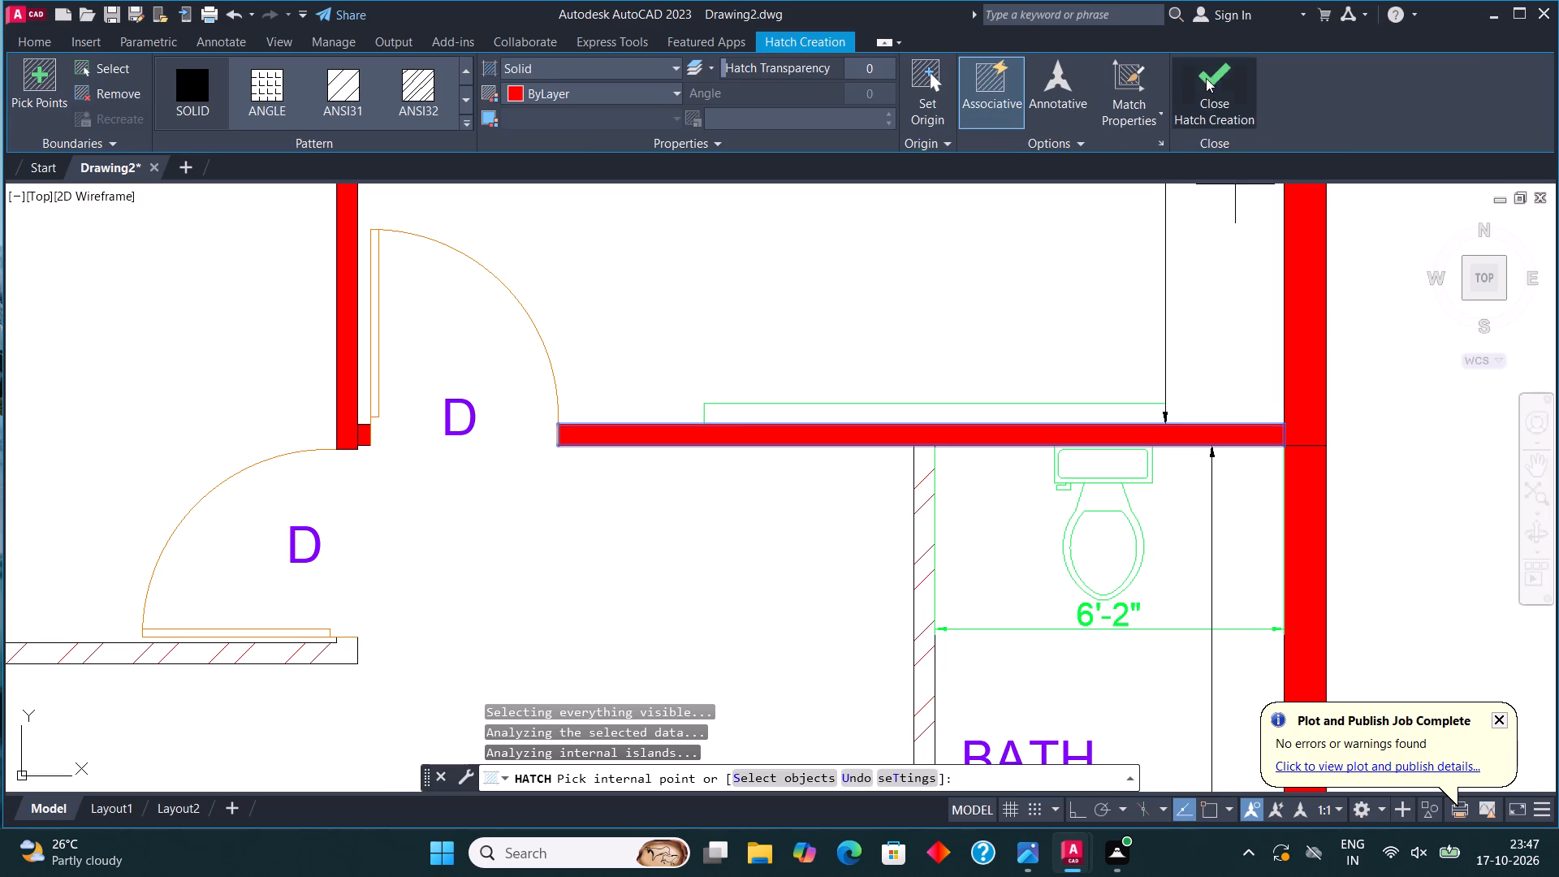
# Outline the bath's inner side wall with a rectangle from the bath door to the bedroom wall and solid-fill it.
pyautogui.scroll(-2, 968, 402)
pyautogui.moveTo(958, 599); pyautogui.dragTo(883, 528, button='middle')
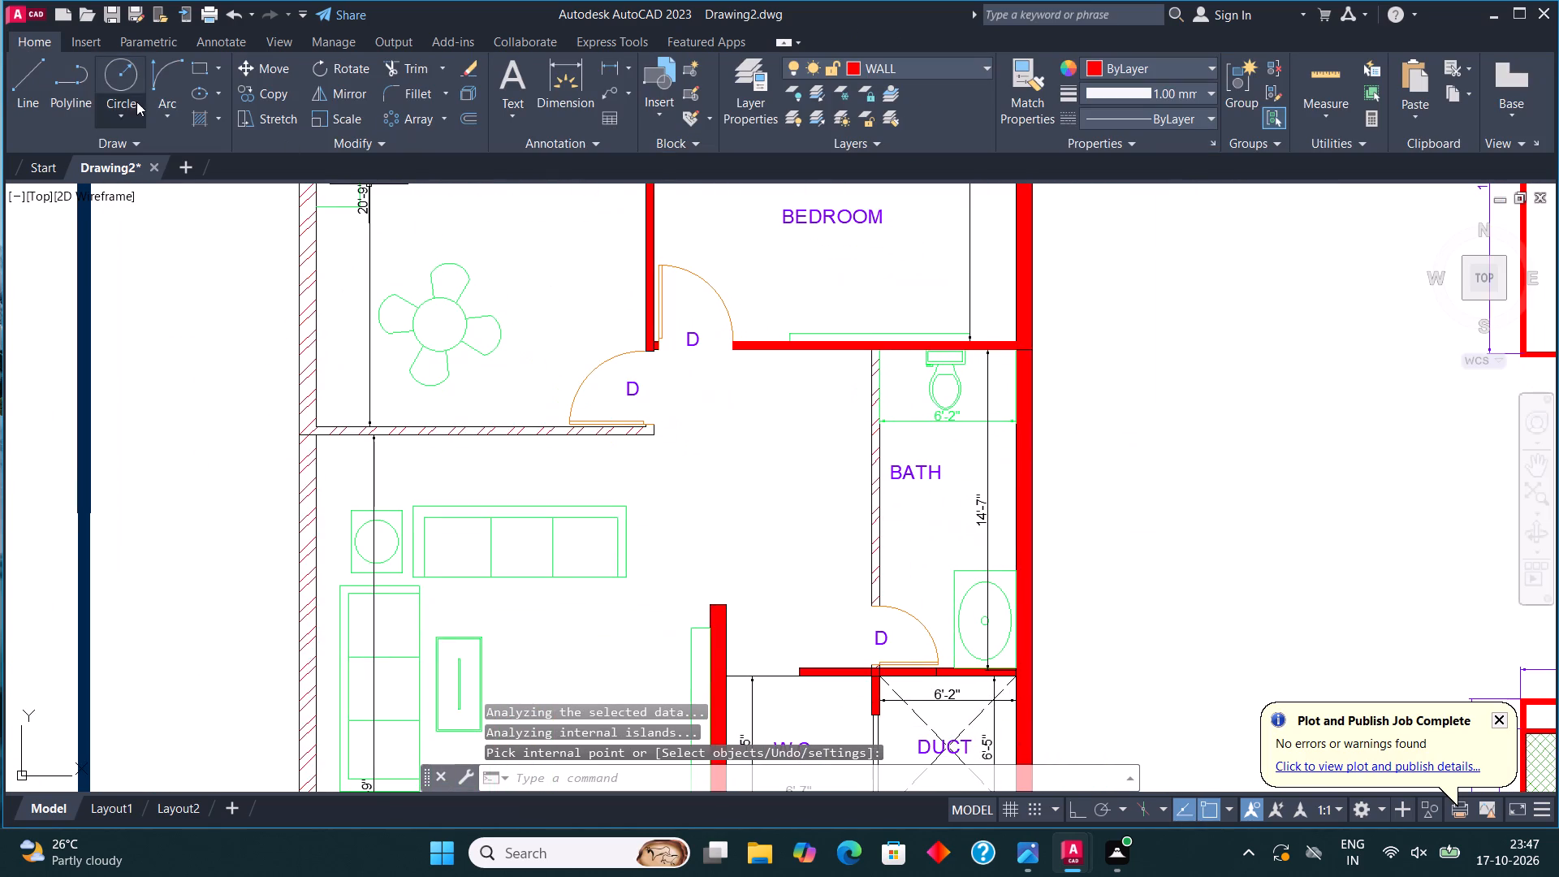
pyautogui.click(198, 69)
pyautogui.scroll(2, 875, 611)
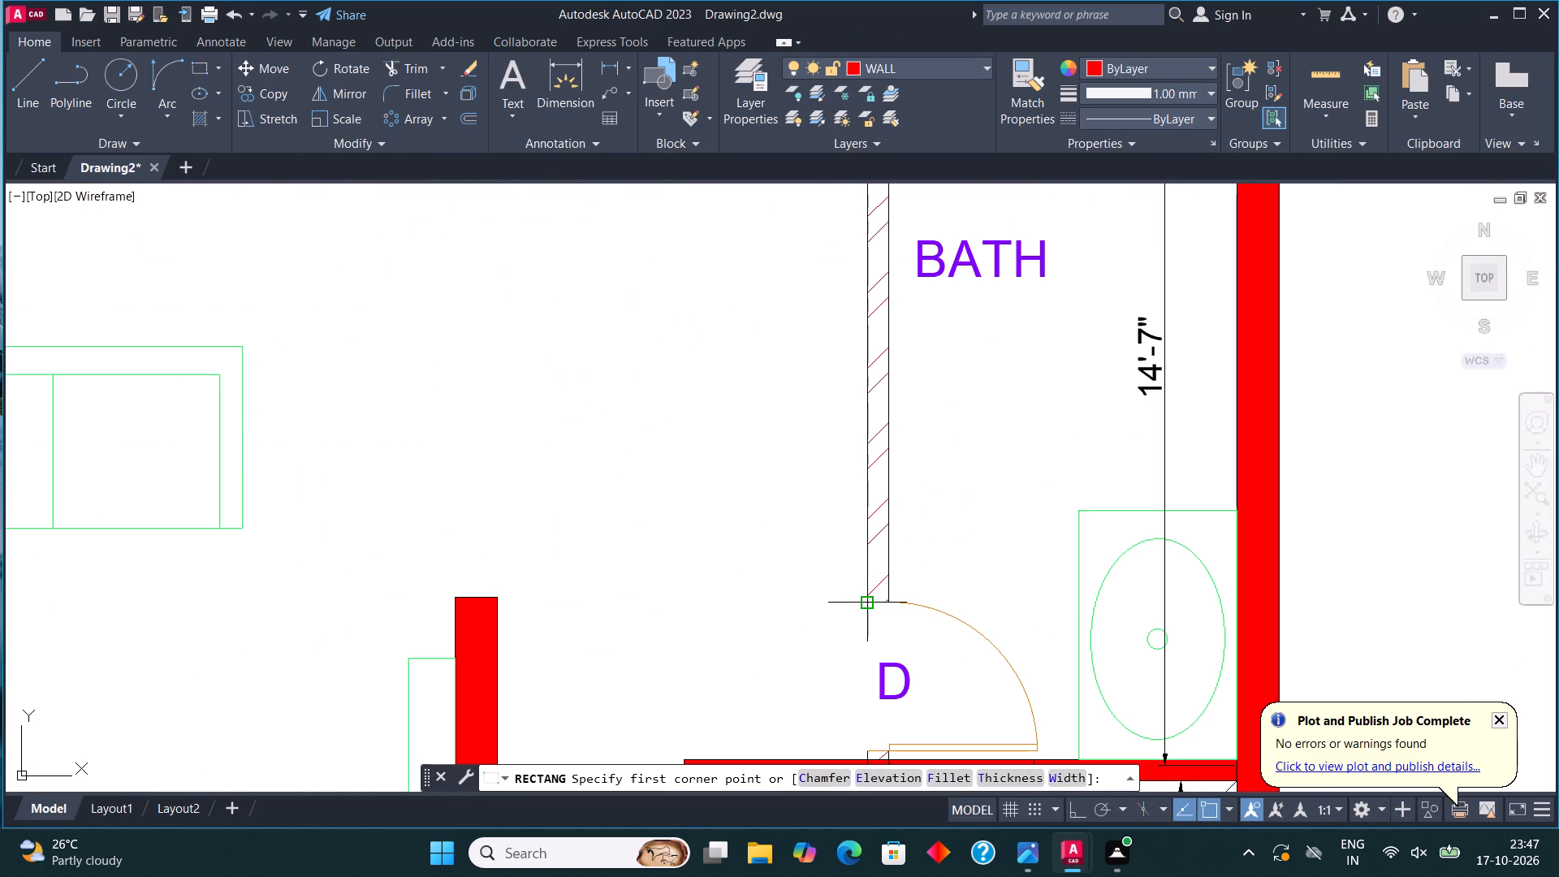
pyautogui.click(872, 603)
pyautogui.scroll(-2, 872, 603)
pyautogui.scroll(2, 876, 356)
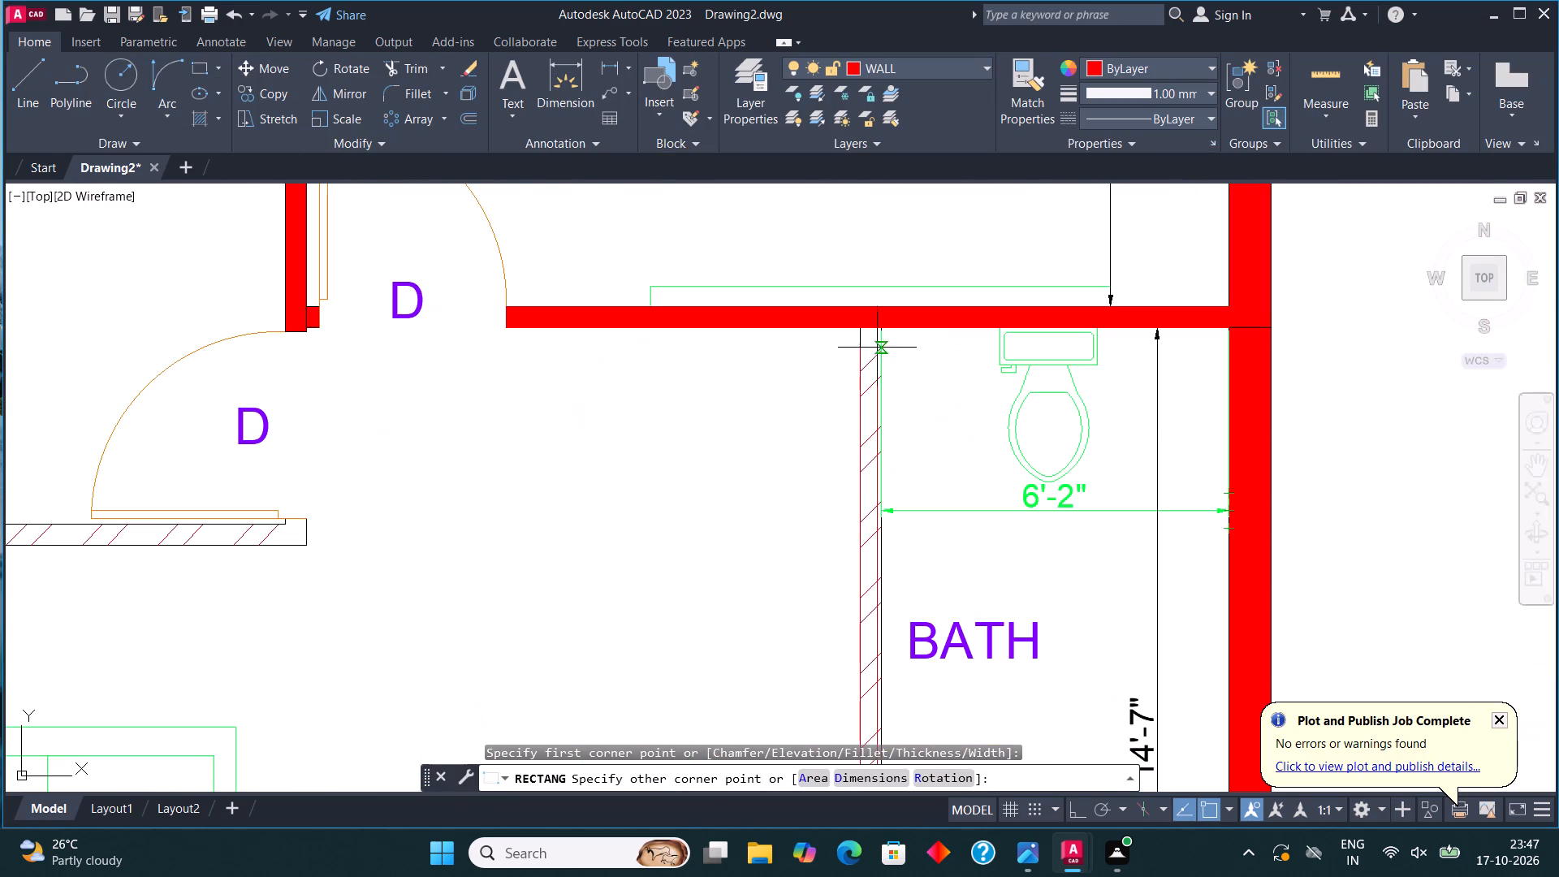
pyautogui.click(877, 333)
pyautogui.press('h')
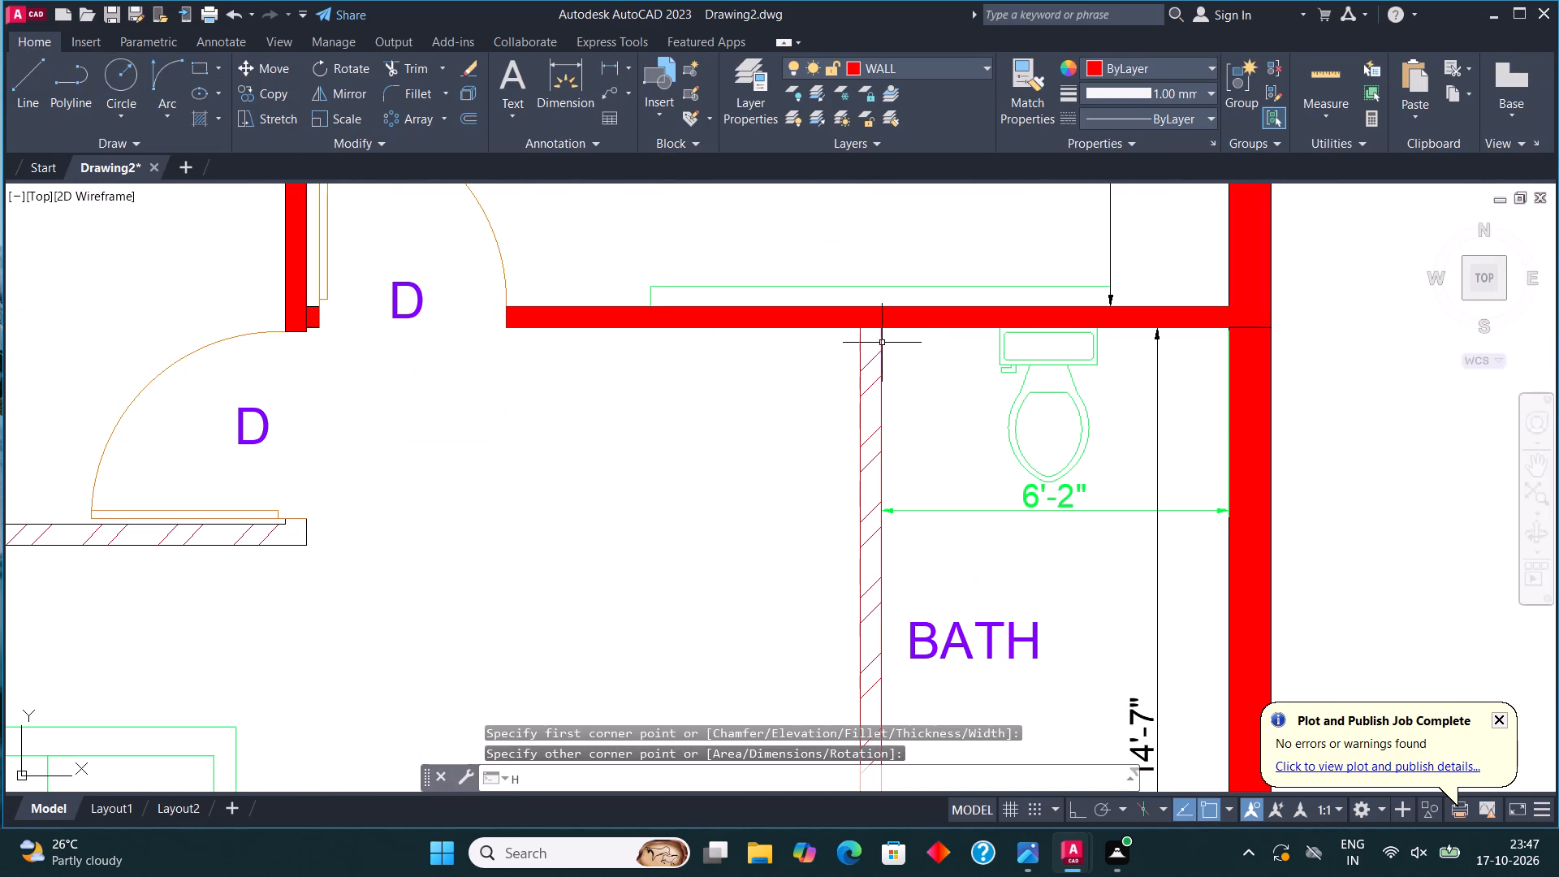
pyautogui.press('Return')
pyautogui.click(871, 490)
pyautogui.click(1181, 74)
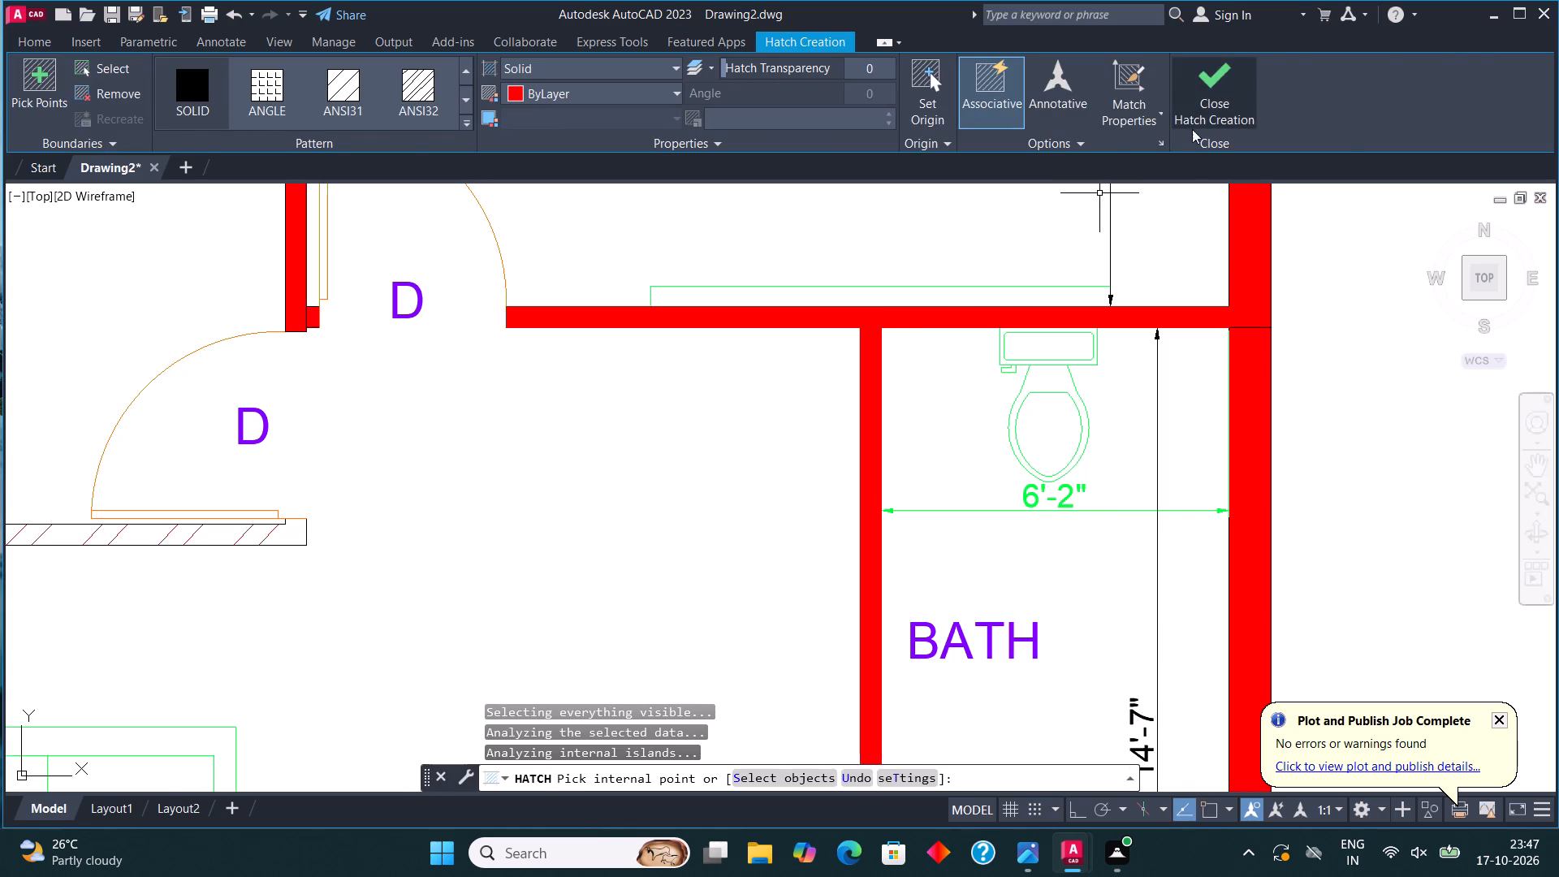
# Draw a rectangle over the kitchen/living hall partition from the outer wall face to the partition's end at the kitchen door.
pyautogui.scroll(-3, 1184, 210)
pyautogui.scroll(2, 488, 341)
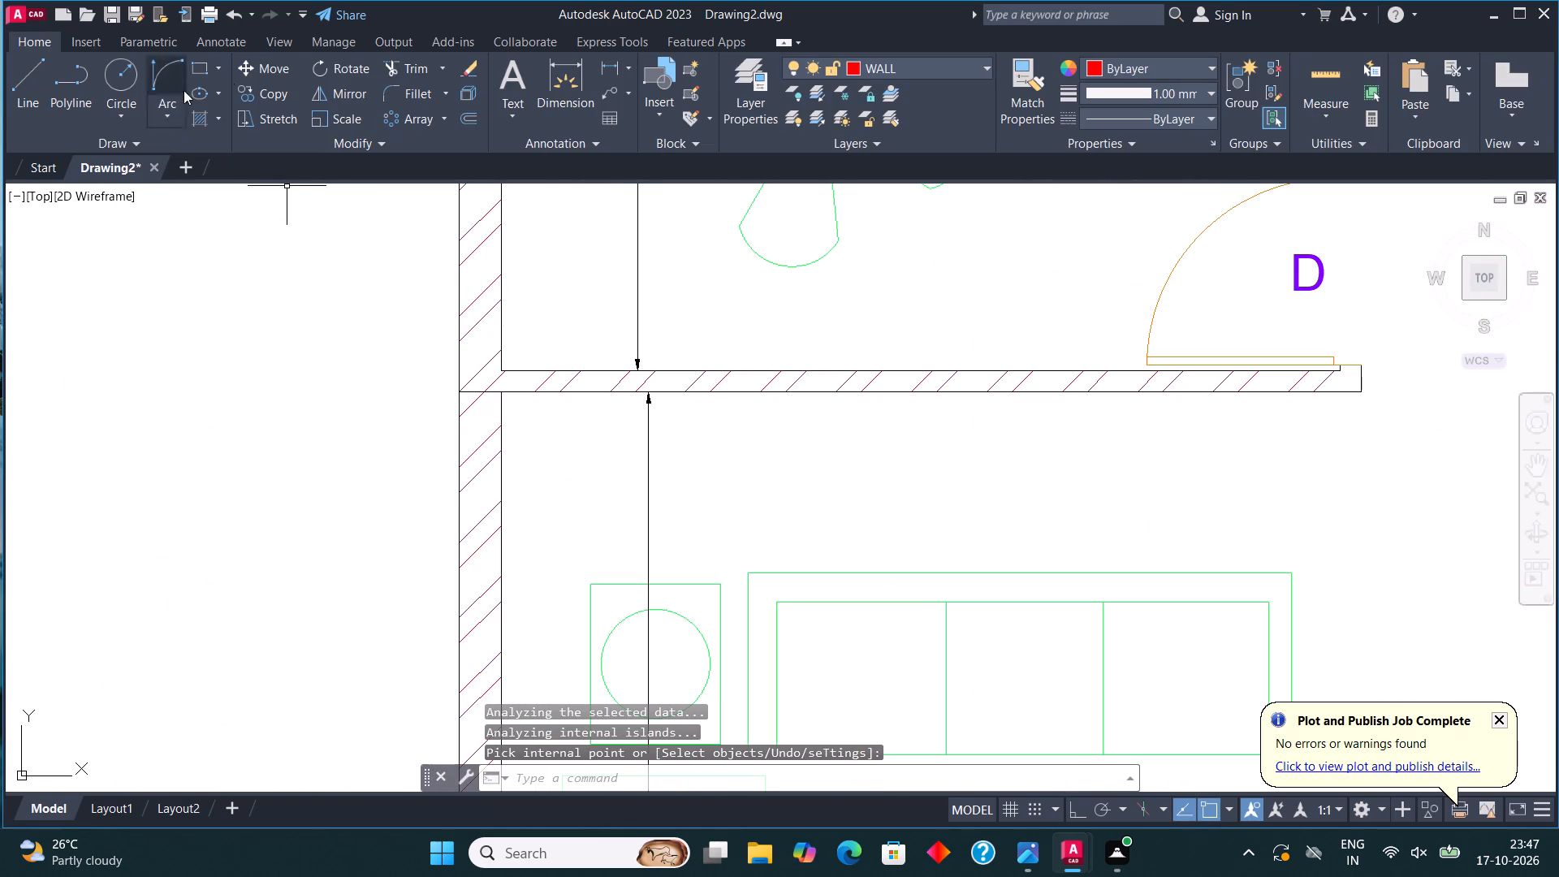
pyautogui.click(205, 68)
pyautogui.click(456, 390)
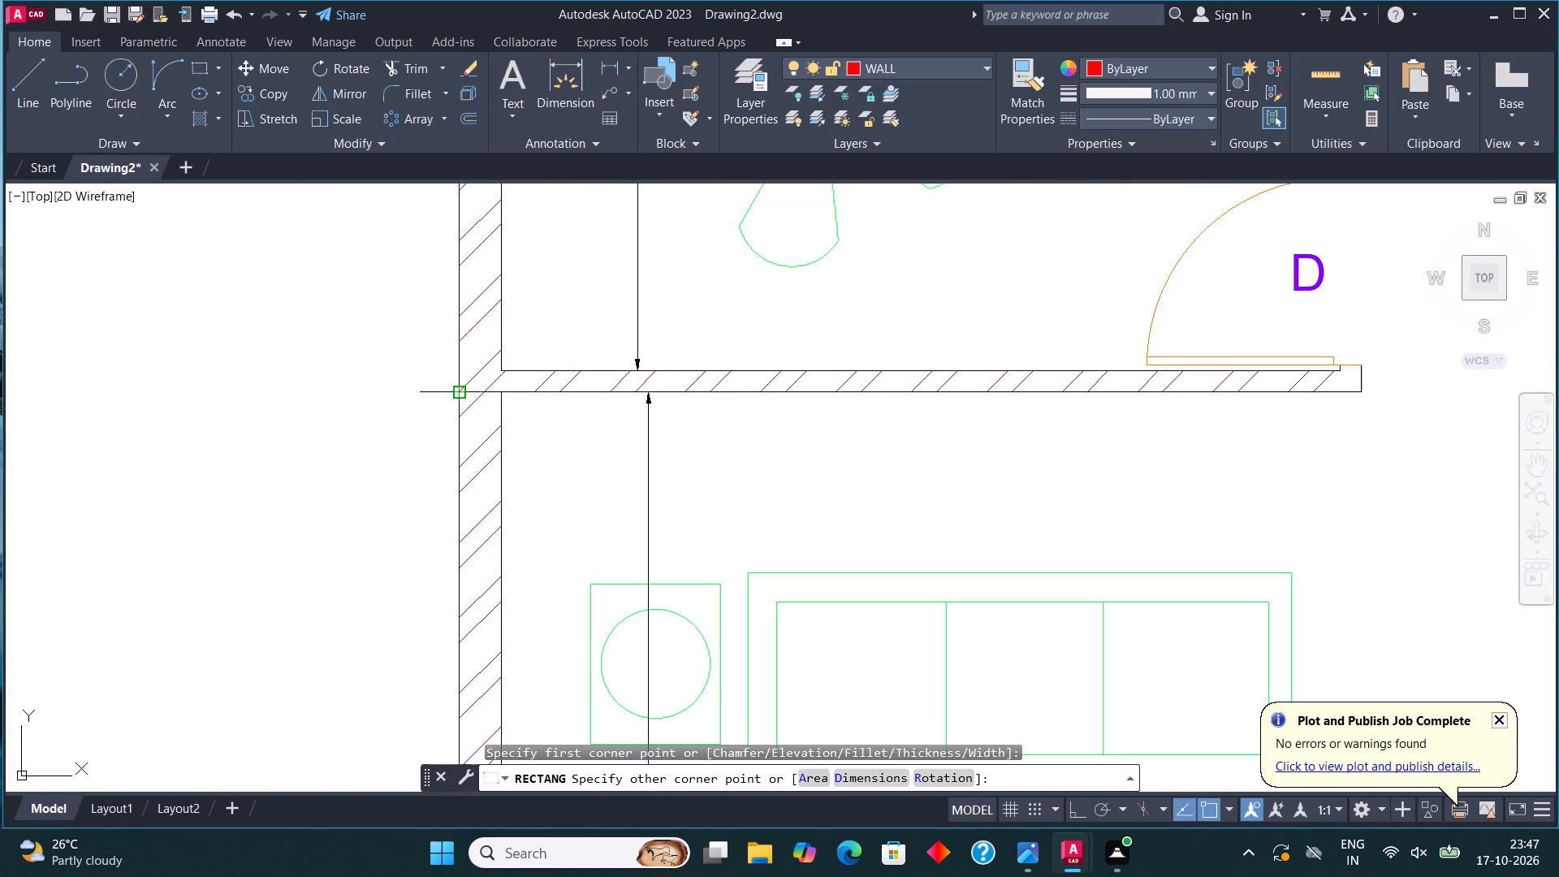
pyautogui.click(1358, 368)
# Stretch the rectangle's kitchen-side edge onto the partition's wall line.
pyautogui.scroll(2, 1350, 371)
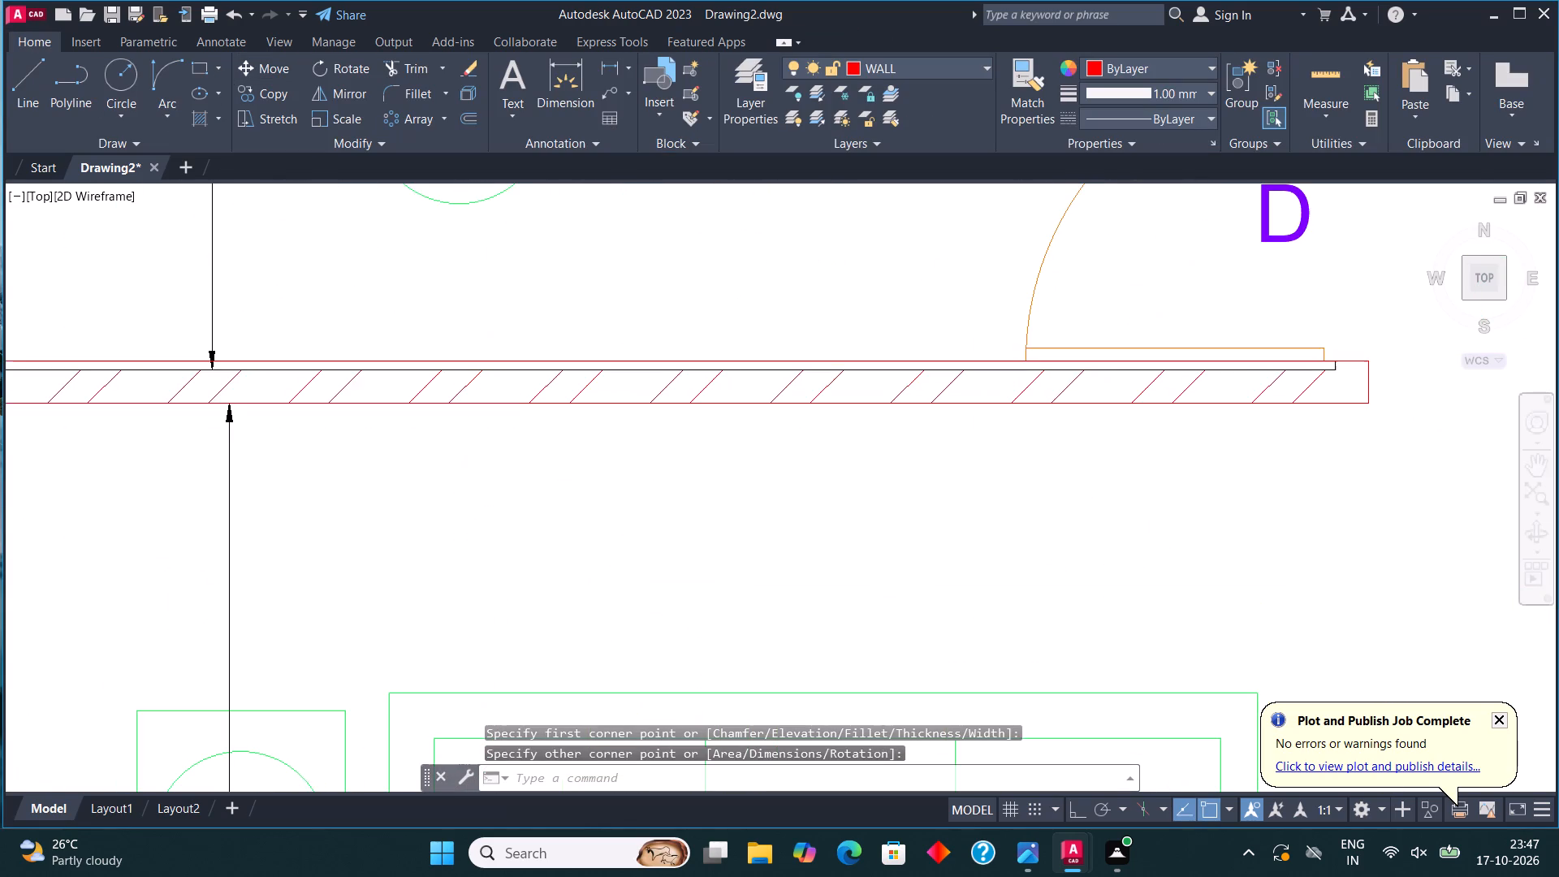
pyautogui.click(988, 353)
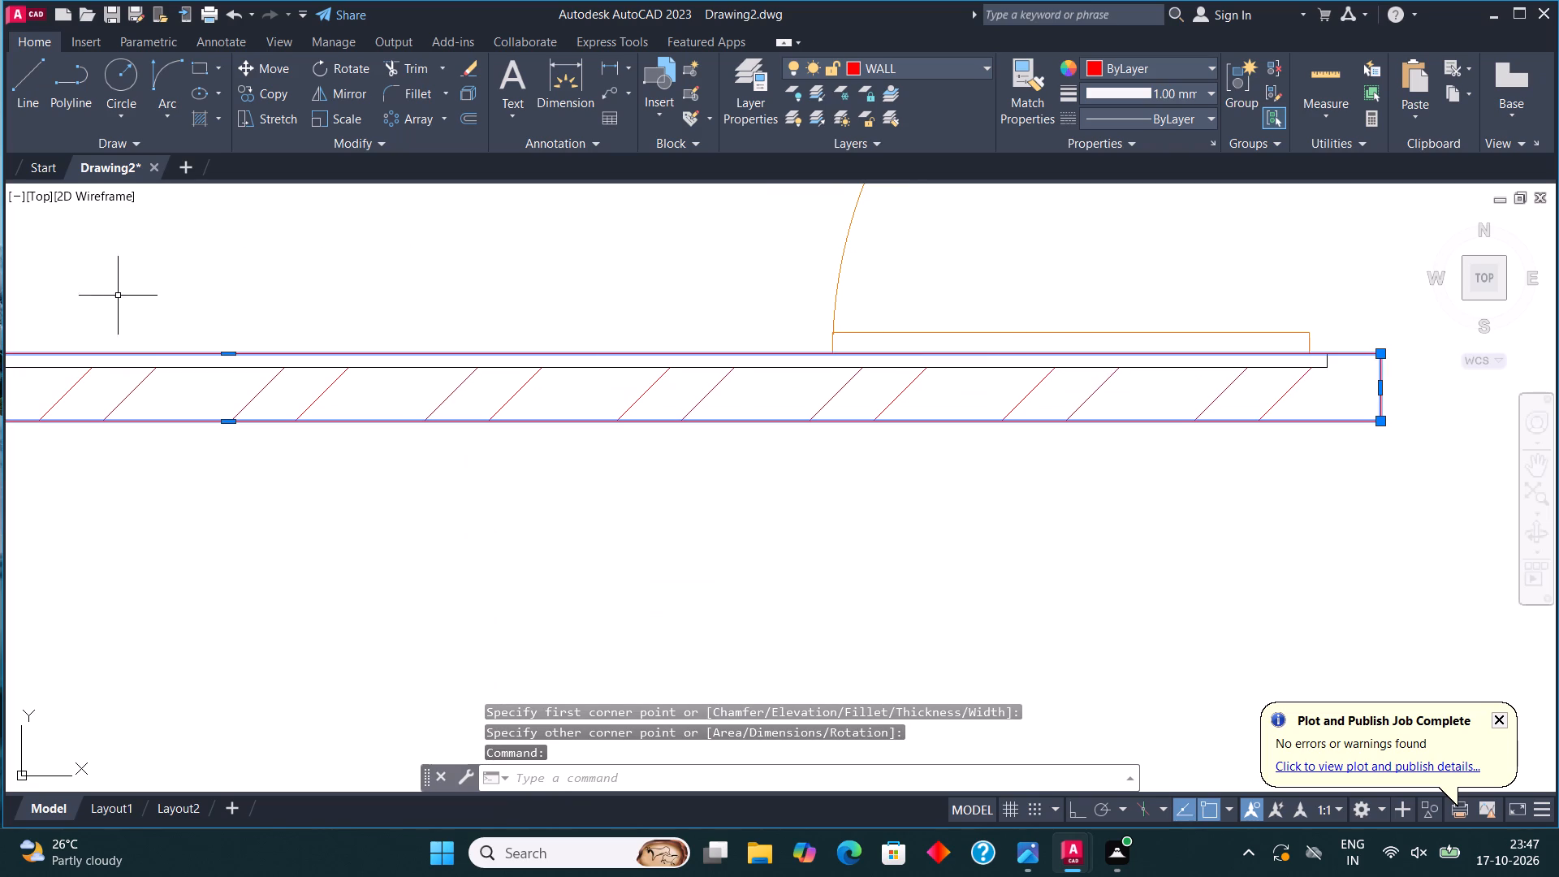
pyautogui.scroll(2, 170, 349)
pyautogui.click(313, 363)
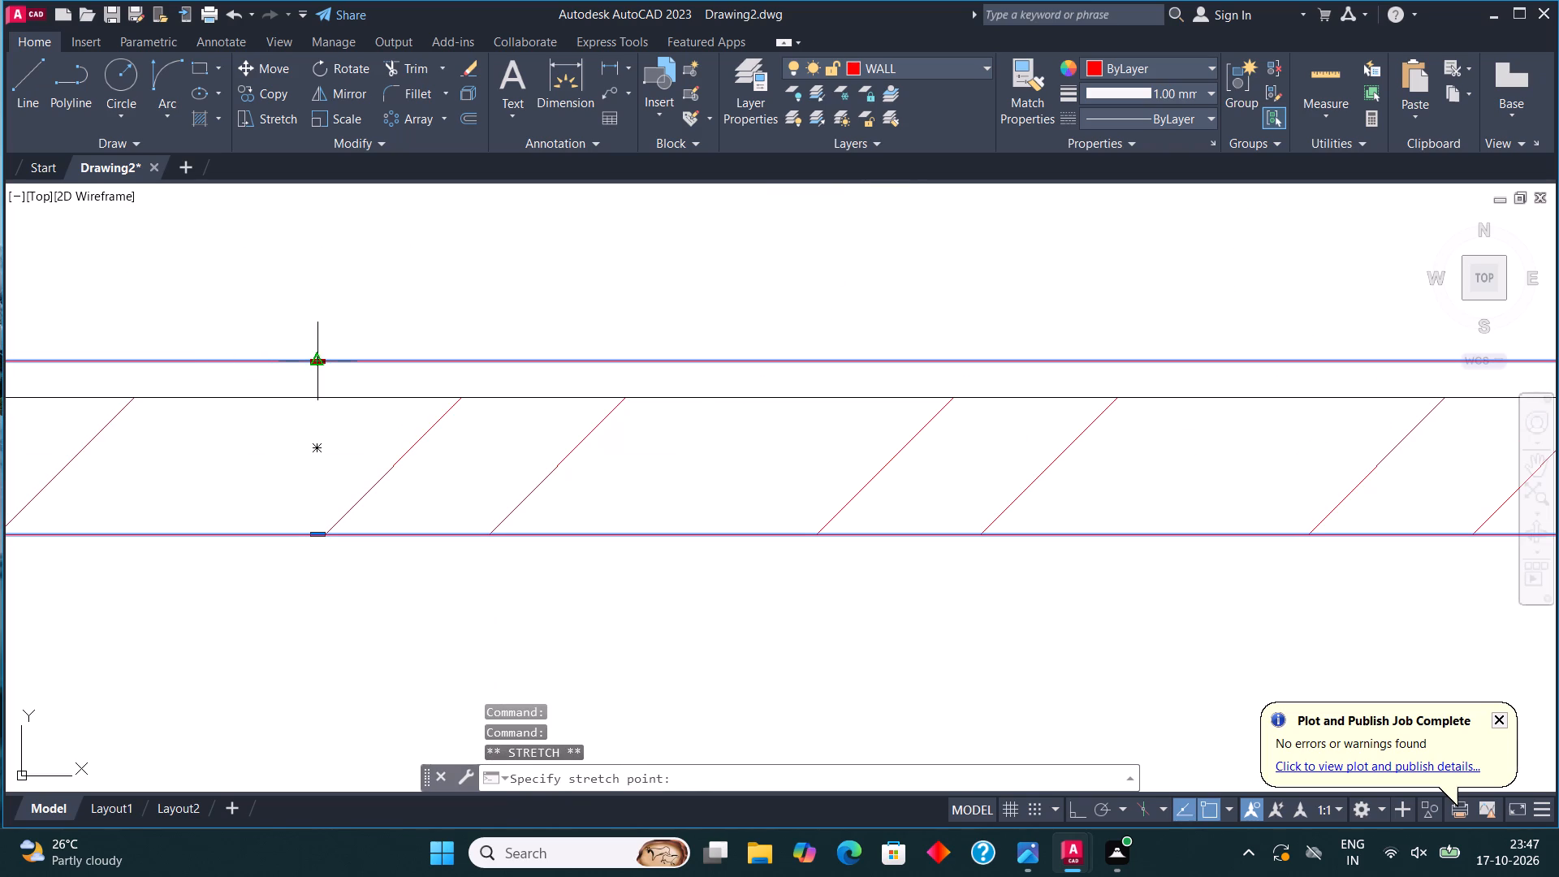
pyautogui.click(313, 398)
pyautogui.scroll(-4, 446, 415)
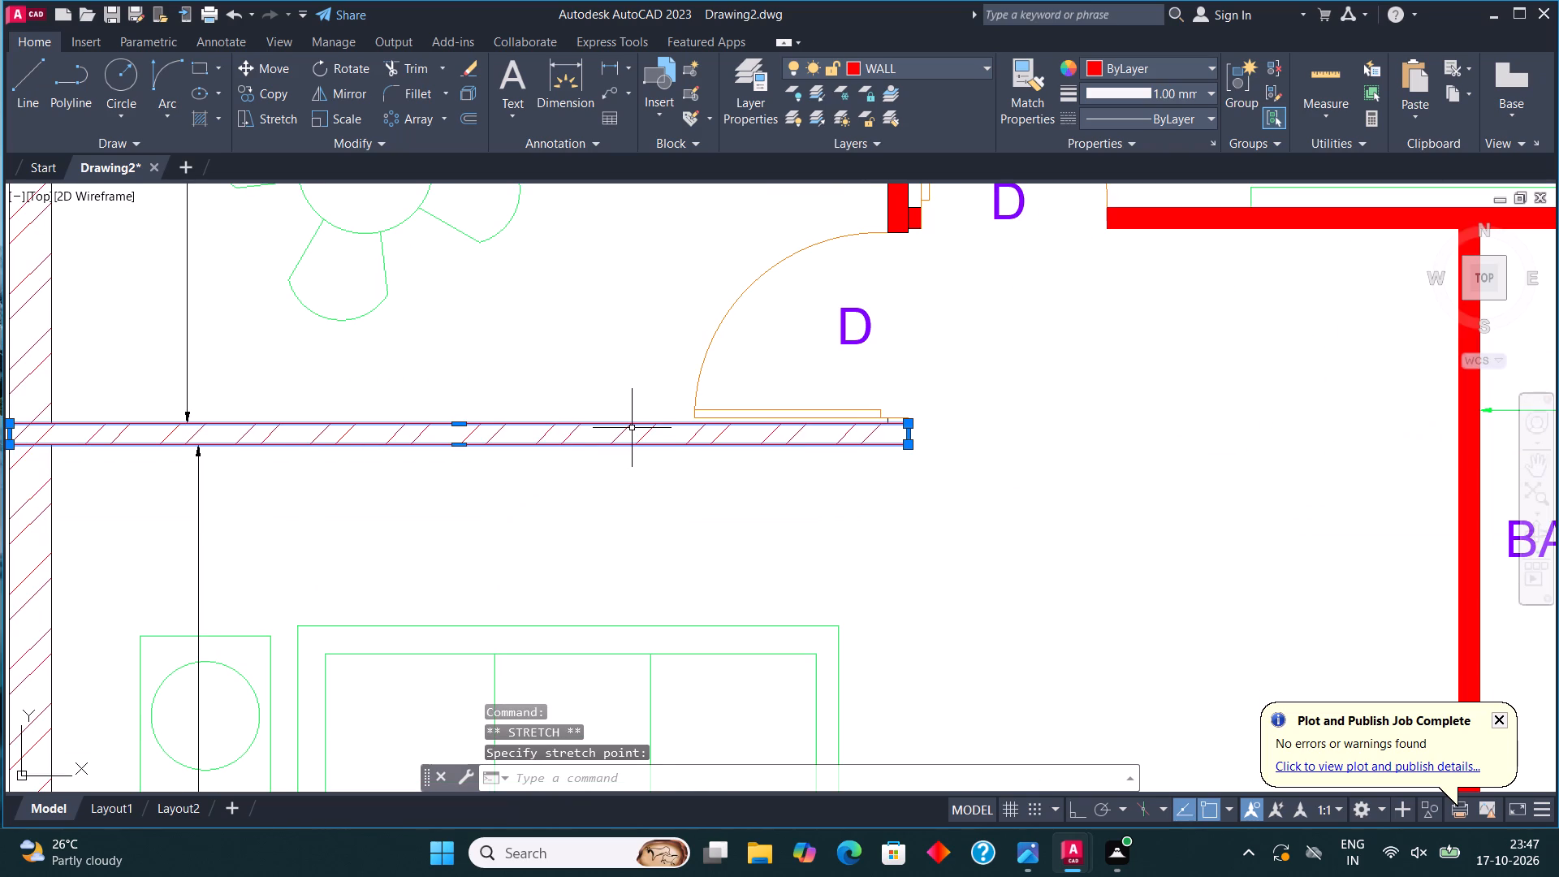
pyautogui.press('`')
pyautogui.press('Escape')
# Solid-fill the outlined kitchen/living hall partition and the small wall piece at its kitchen door end.
pyautogui.press('h')
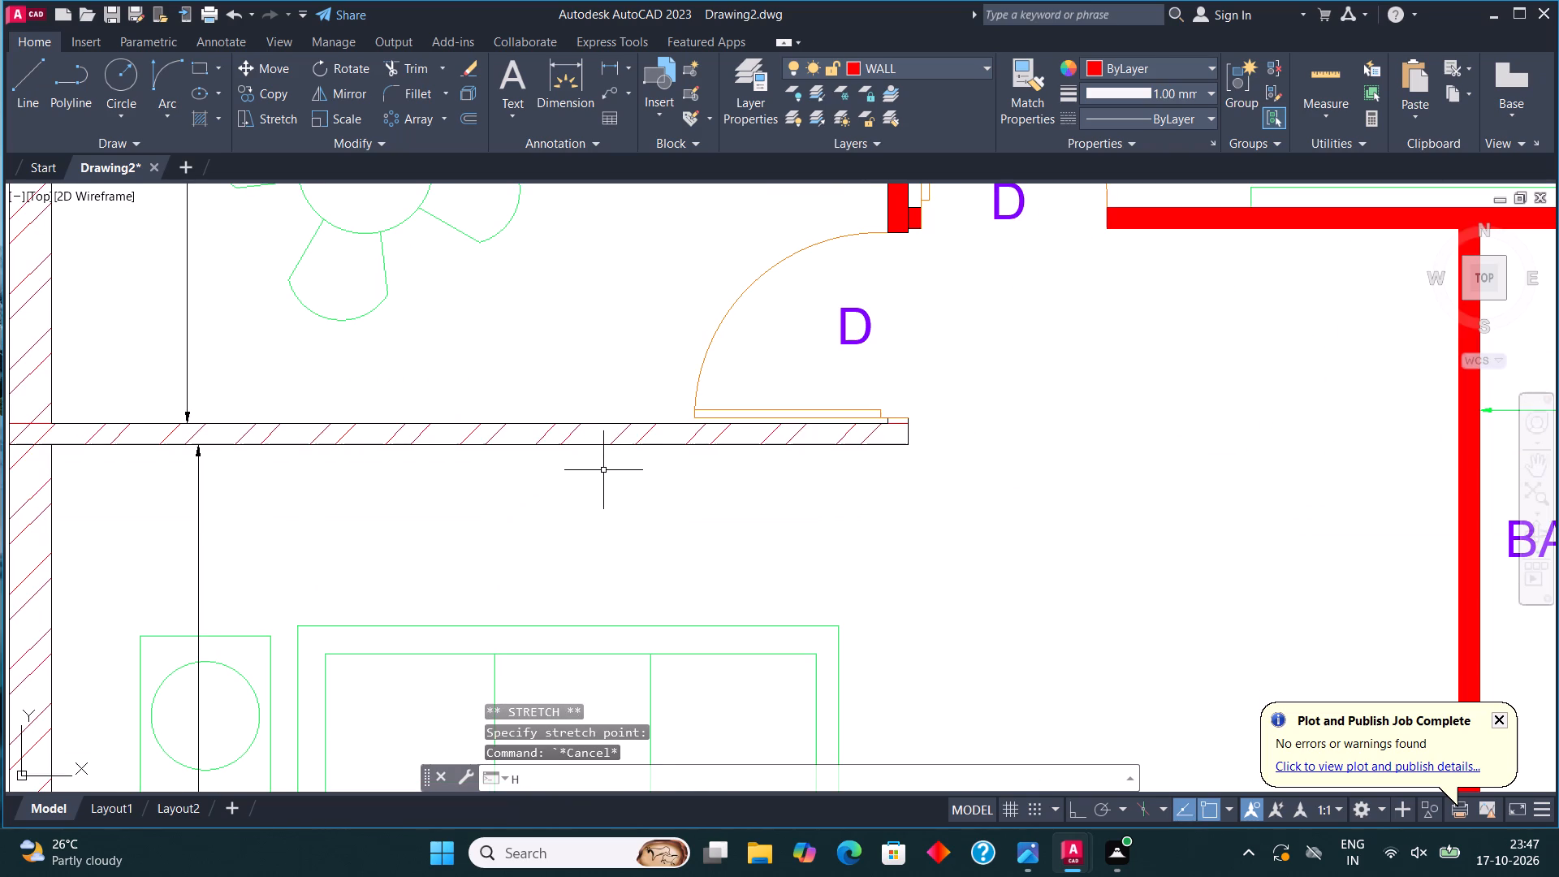
pyautogui.press('Return')
pyautogui.click(474, 437)
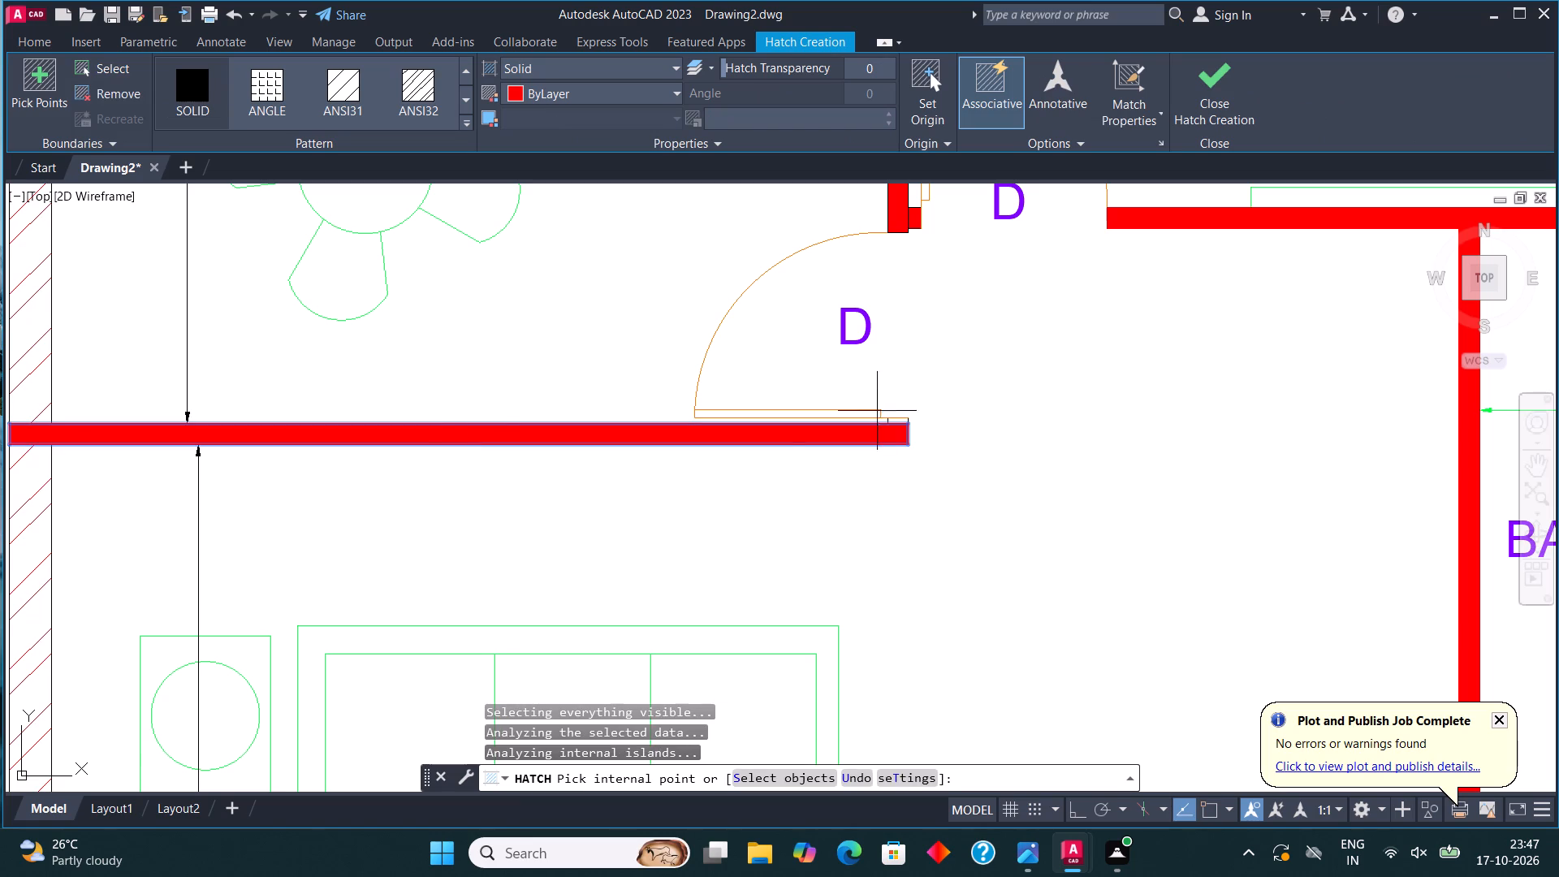
pyautogui.scroll(3, 907, 439)
pyautogui.click(887, 397)
pyautogui.scroll(-4, 913, 445)
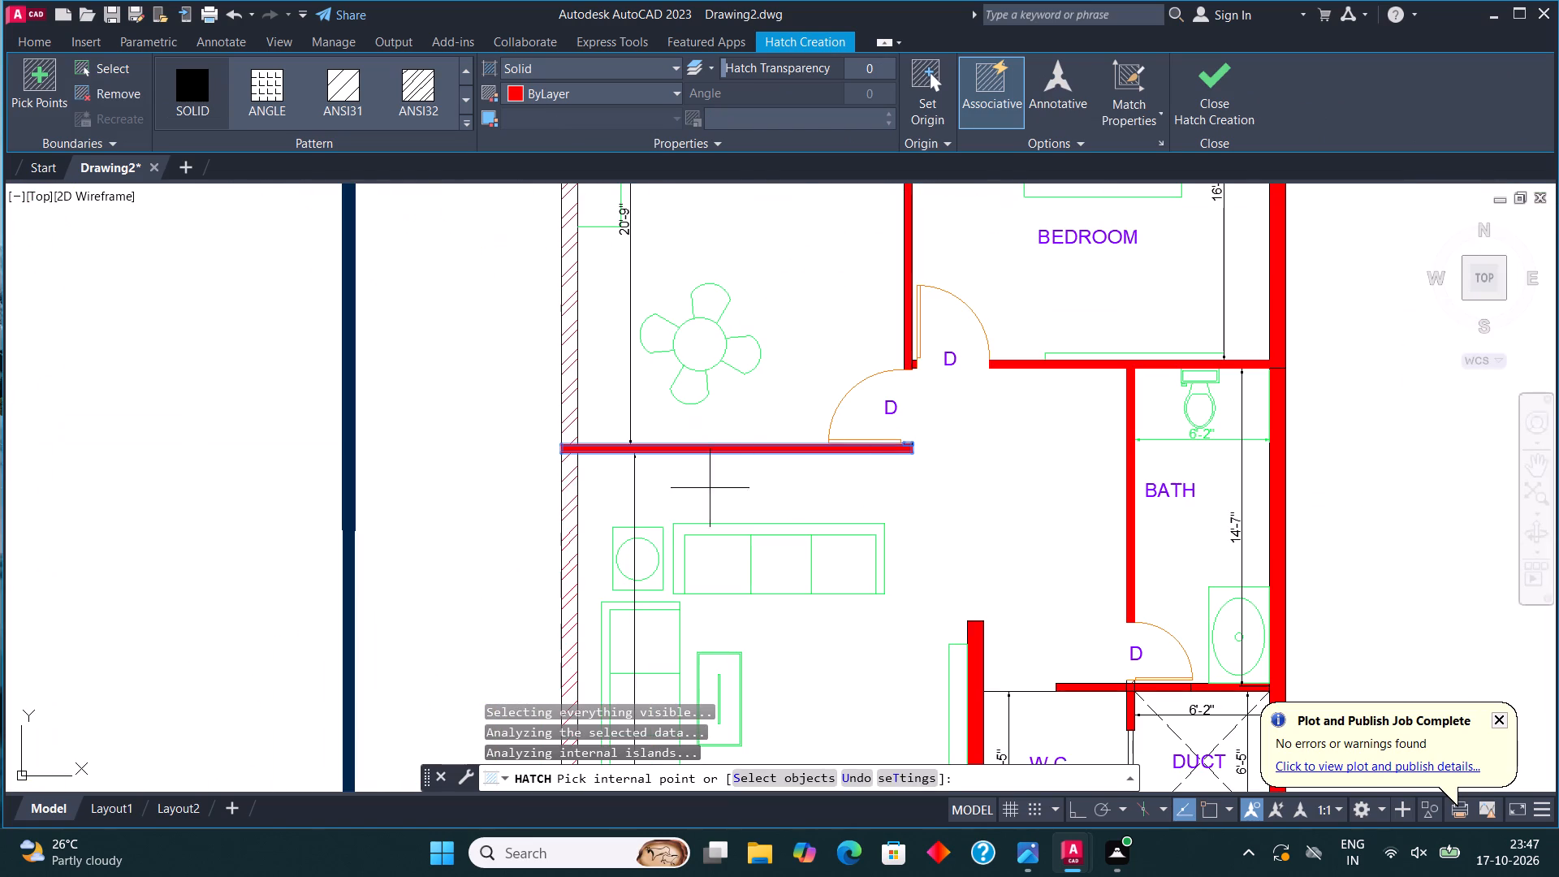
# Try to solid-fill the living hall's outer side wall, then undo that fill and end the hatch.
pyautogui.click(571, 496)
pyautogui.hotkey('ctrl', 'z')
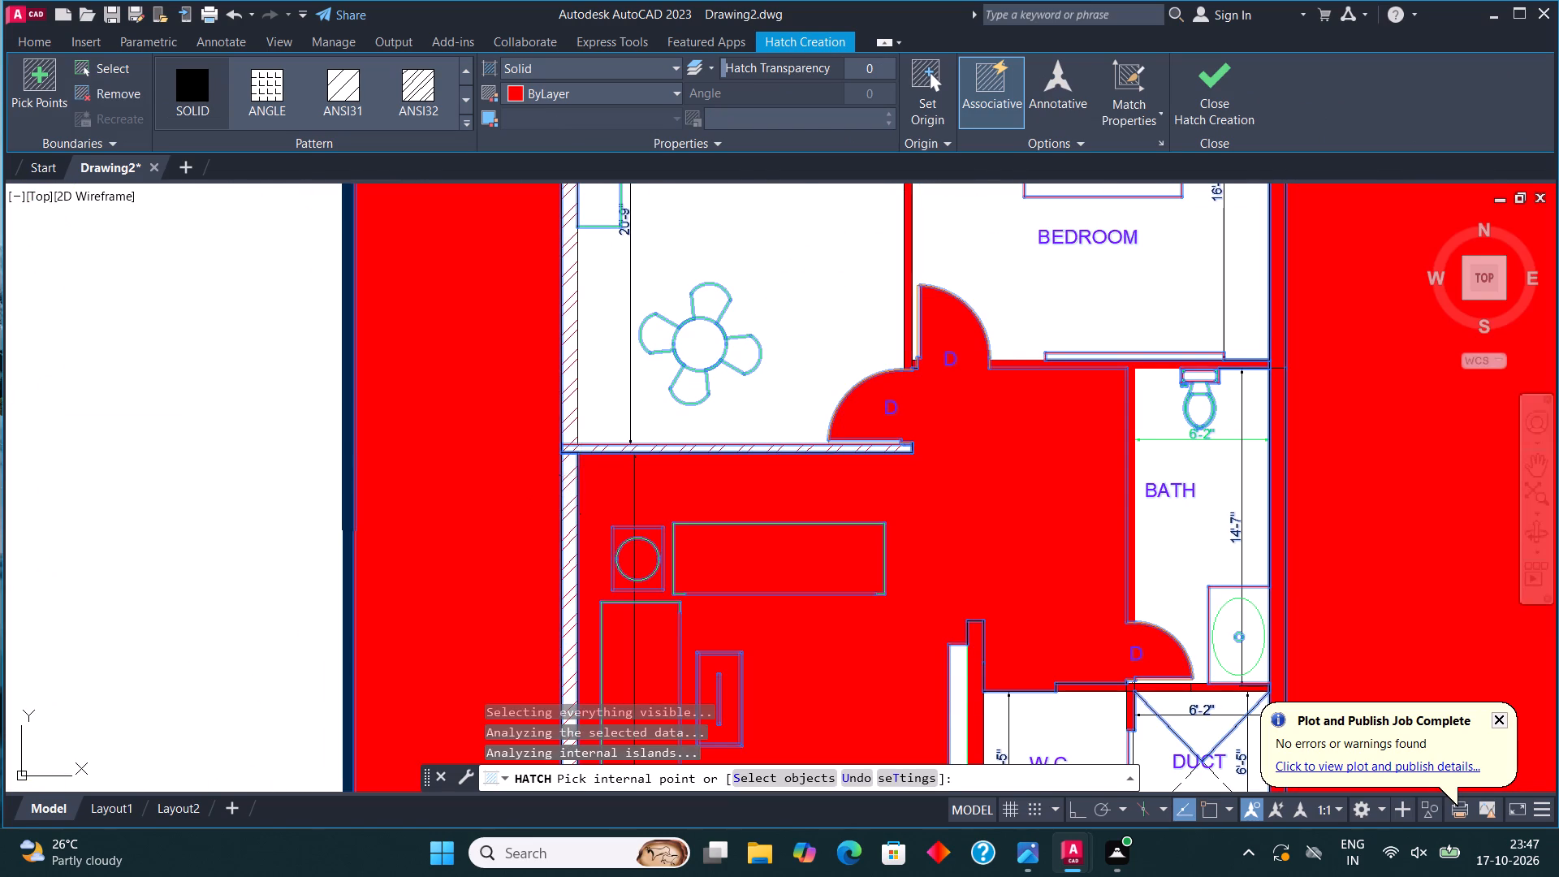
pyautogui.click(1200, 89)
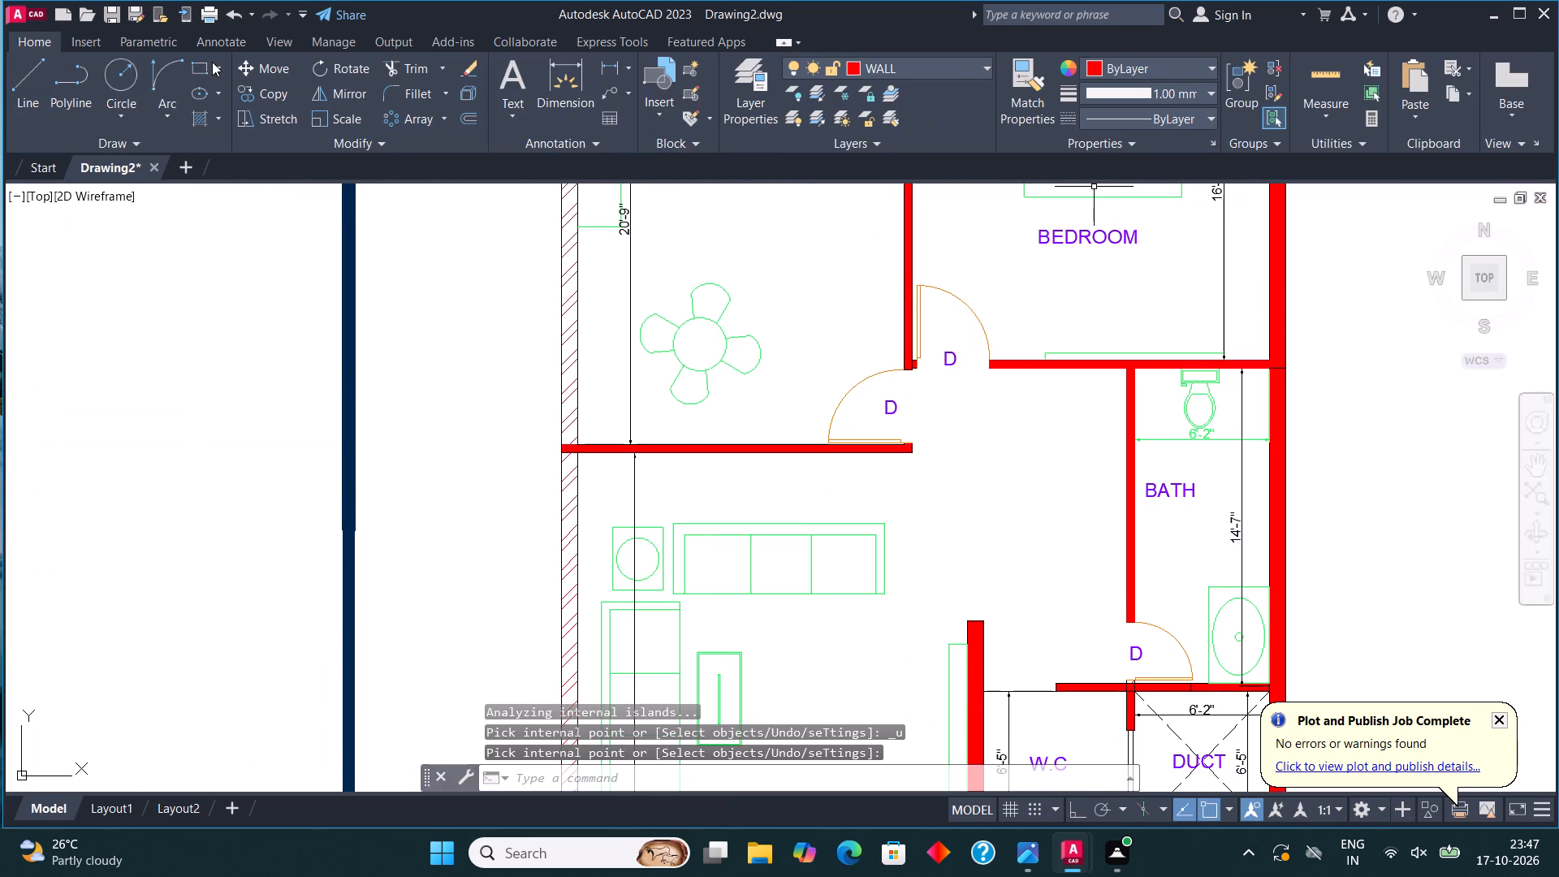
# Outline the living hall's outer side wall with a rectangle from the front corner to the kitchen partition.
pyautogui.click(202, 62)
pyautogui.scroll(-3, 625, 360)
pyautogui.scroll(4, 611, 532)
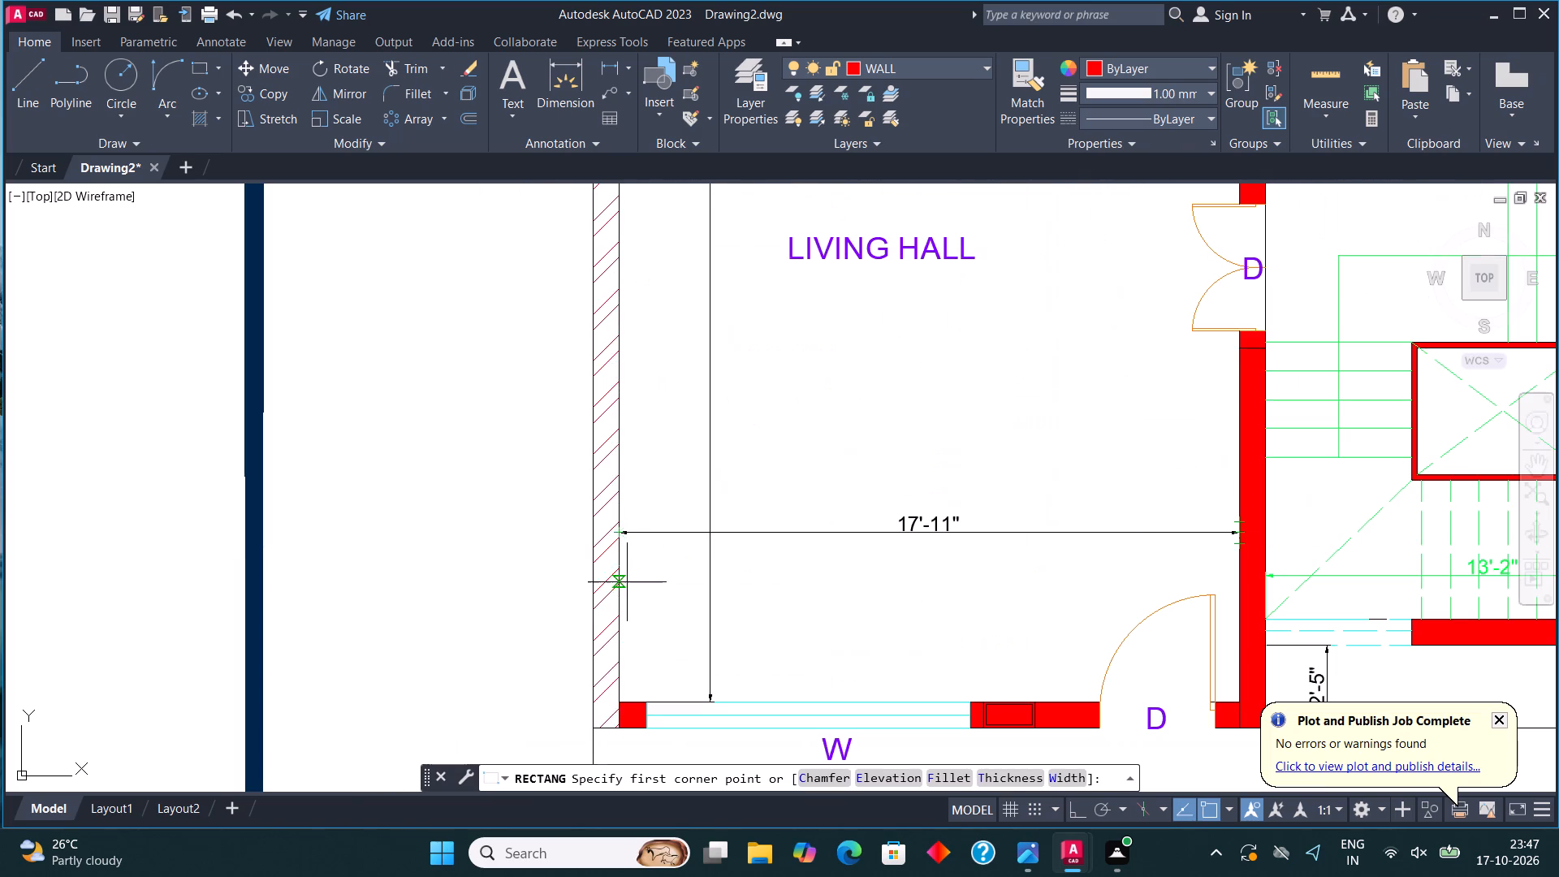
pyautogui.click(591, 727)
pyautogui.moveTo(609, 337); pyautogui.dragTo(625, 415, button='middle')
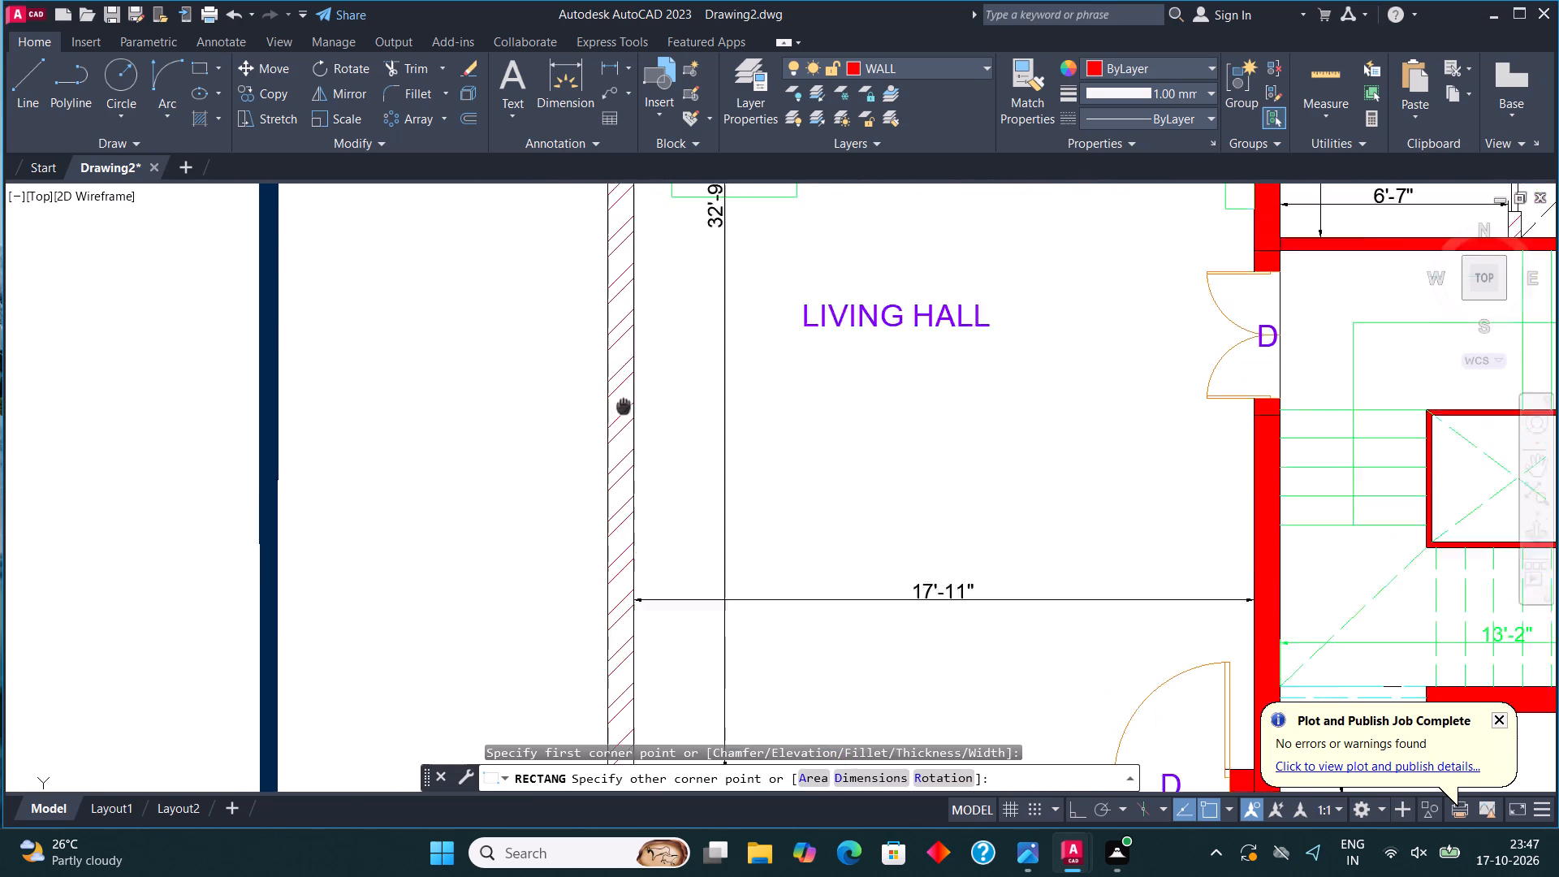
pyautogui.moveTo(625, 415); pyautogui.dragTo(665, 668, button='middle')
pyautogui.moveTo(660, 352); pyautogui.dragTo(705, 680, button='middle')
pyautogui.moveTo(748, 258); pyautogui.dragTo(748, 462, button='middle')
pyautogui.scroll(2, 729, 441)
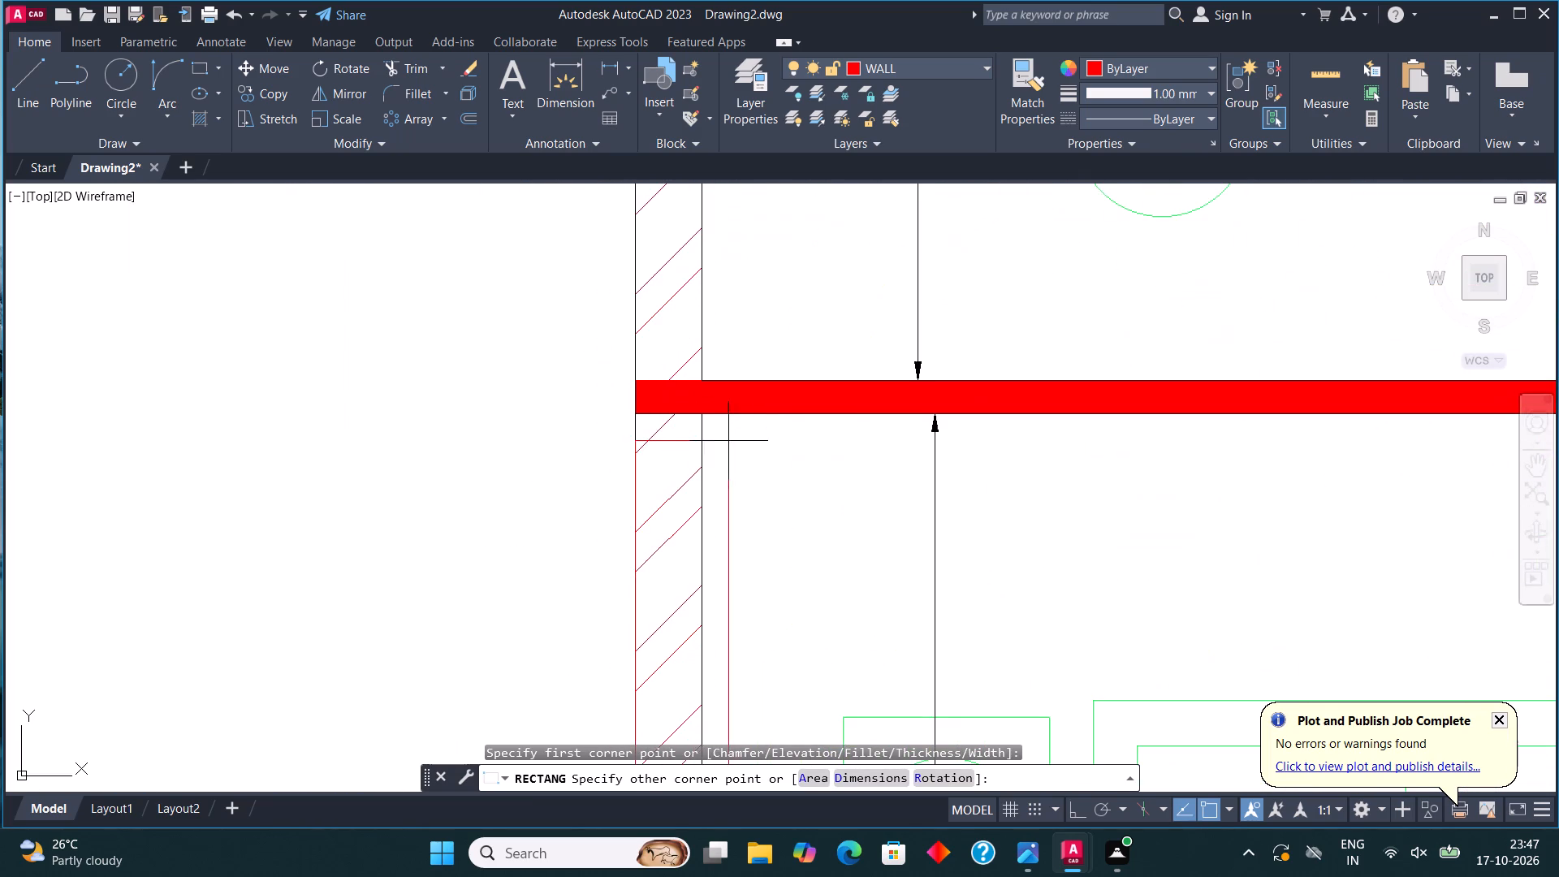
pyautogui.click(702, 414)
pyautogui.scroll(-2, 695, 422)
# Outline the kitchen/dining room's outer side wall with a rectangle from the living hall partition to the back corner.
pyautogui.click(192, 63)
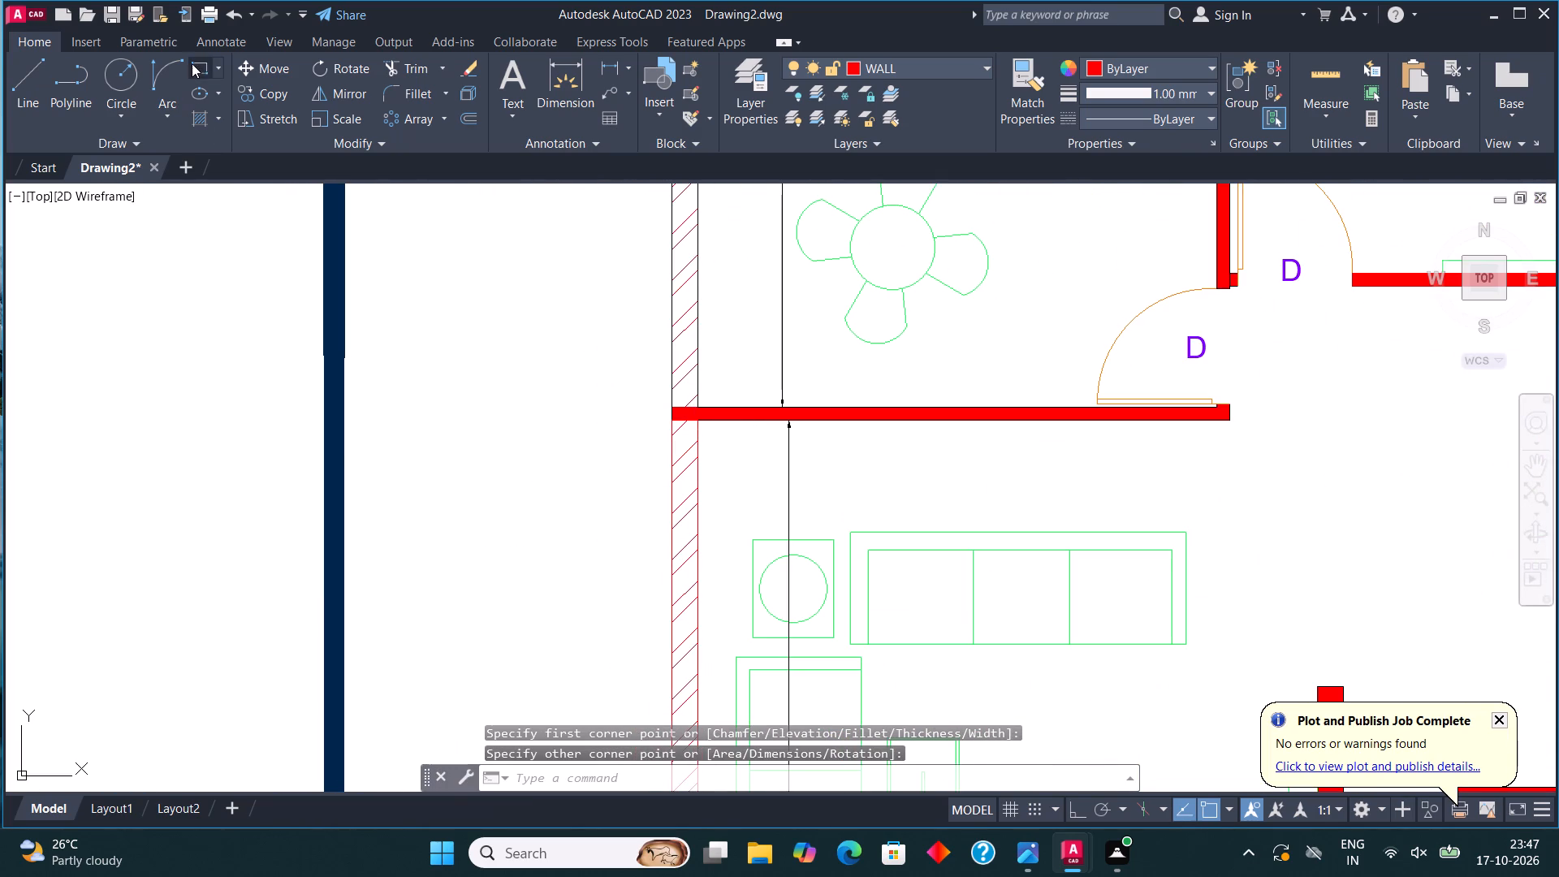
pyautogui.click(668, 406)
pyautogui.moveTo(679, 339); pyautogui.dragTo(677, 613, button='middle')
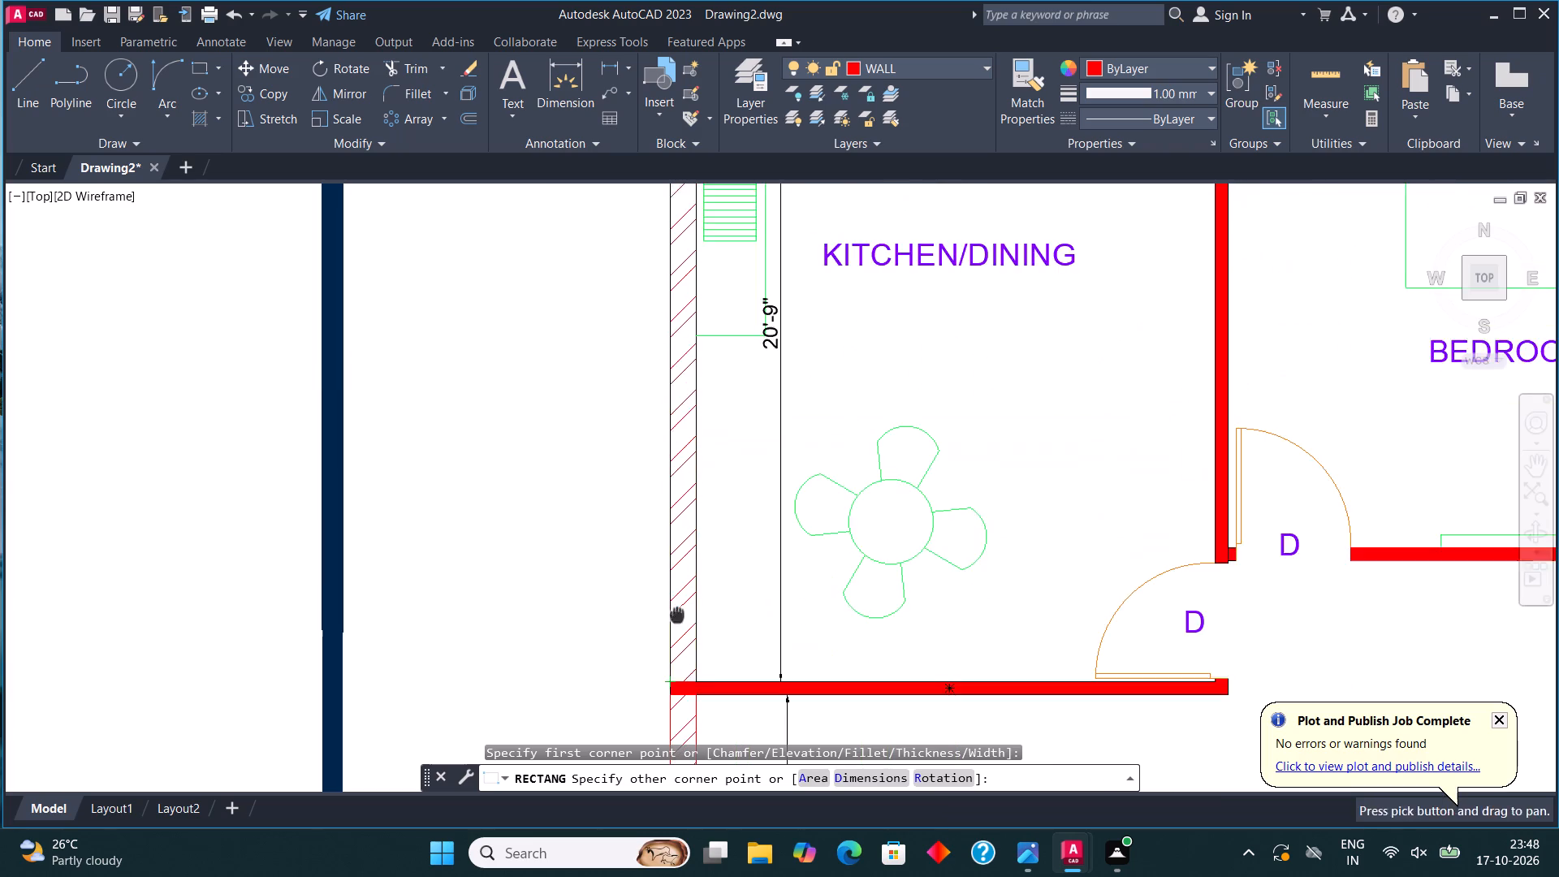
pyautogui.scroll(-2, 676, 616)
pyautogui.scroll(3, 682, 402)
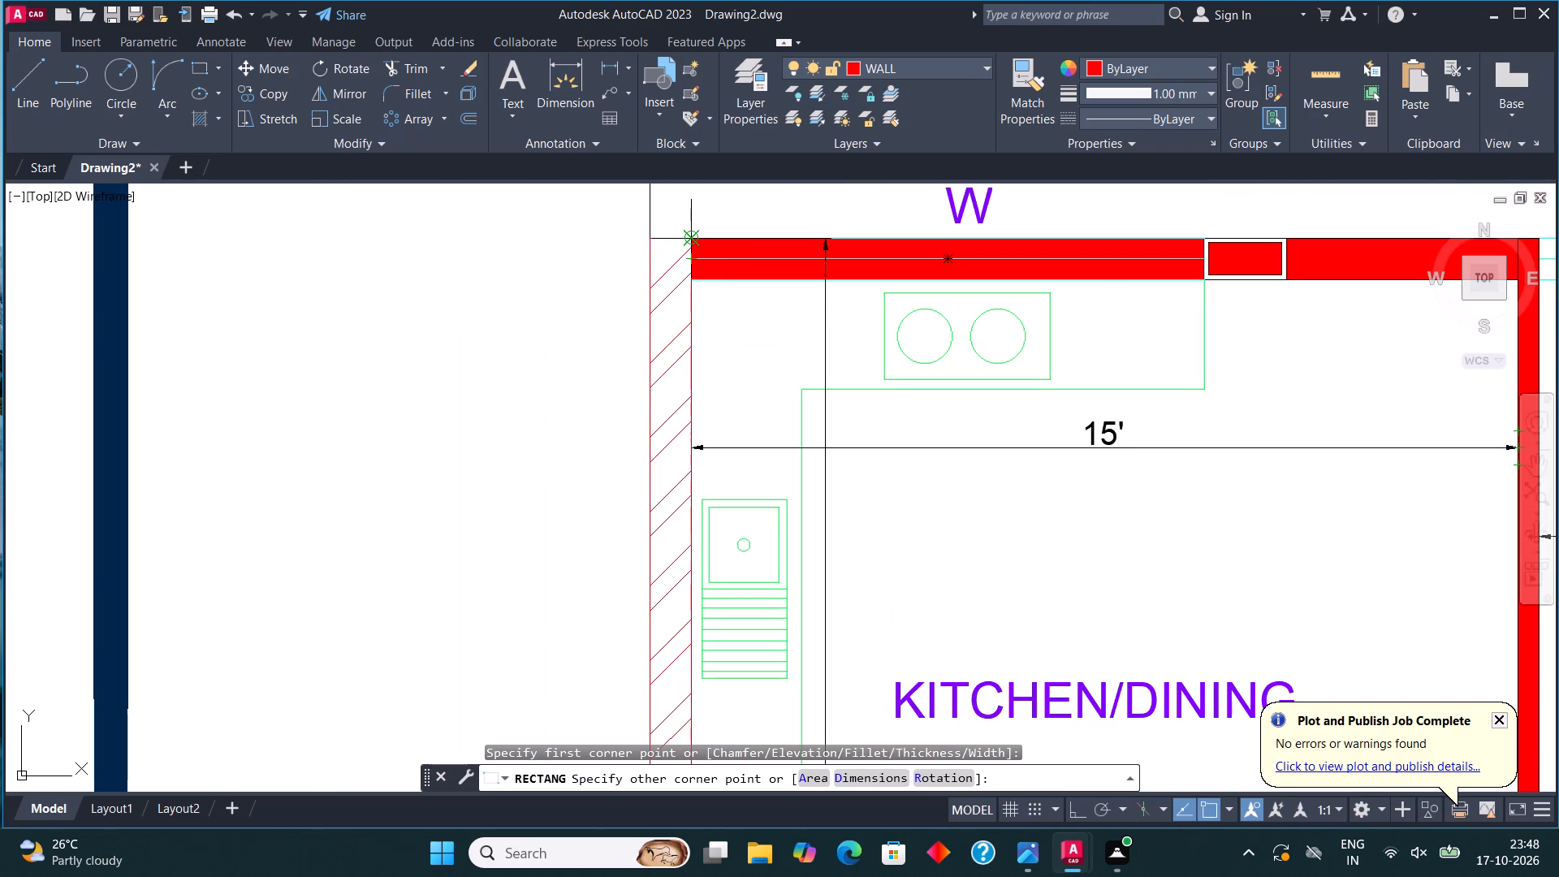
pyautogui.click(685, 240)
pyautogui.scroll(-3, 517, 275)
# Solid-fill the outlined outer side walls of the kitchen/dining room and the living hall, and end the hatch.
pyautogui.press('h')
pyautogui.press('Return')
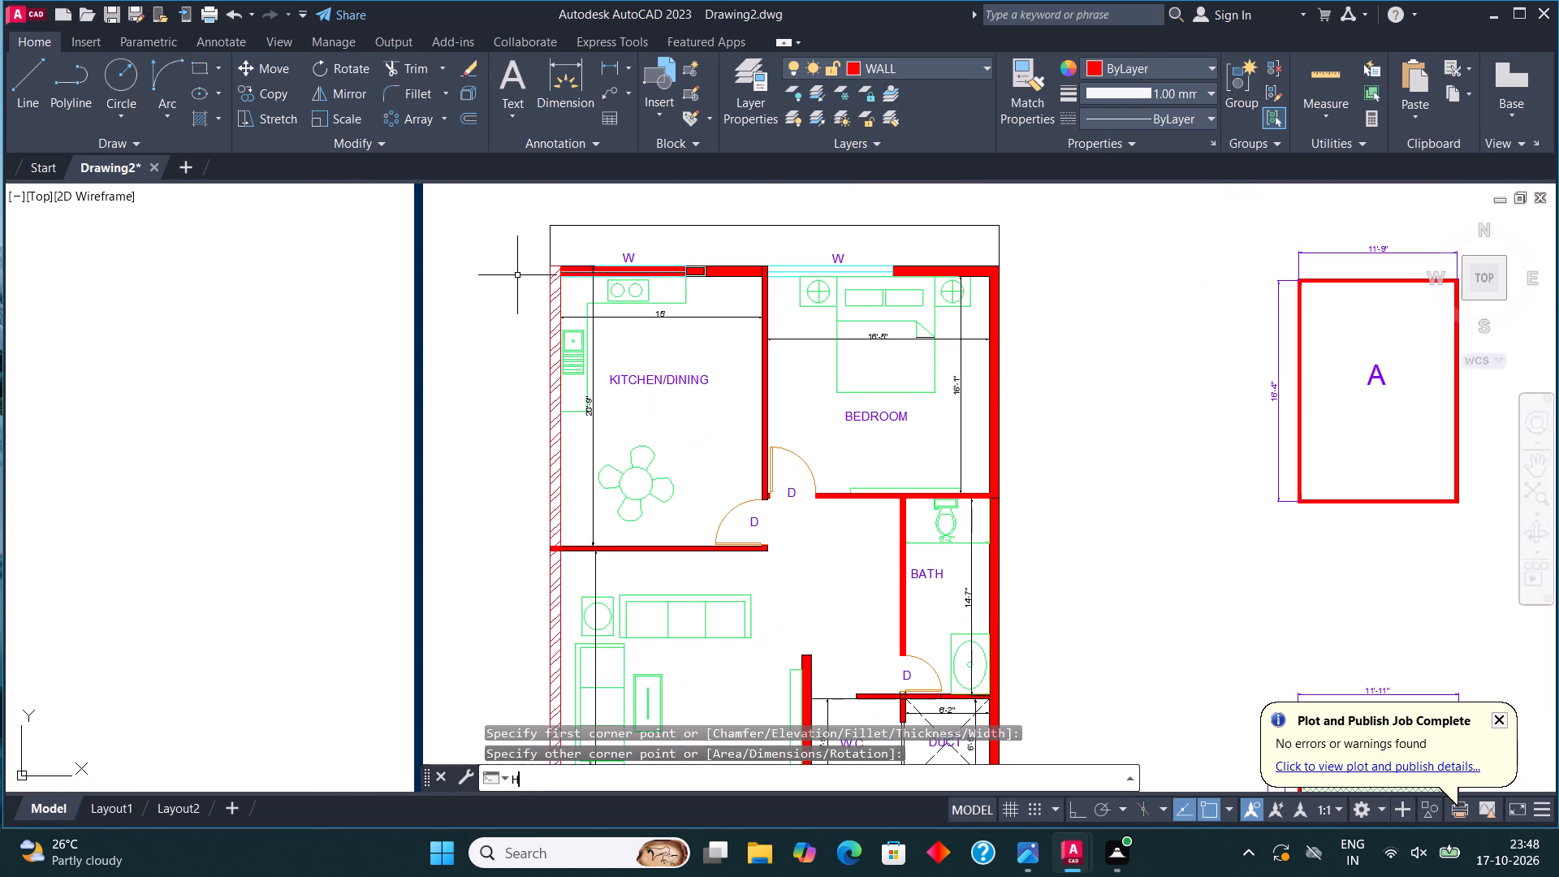
pyautogui.click(556, 374)
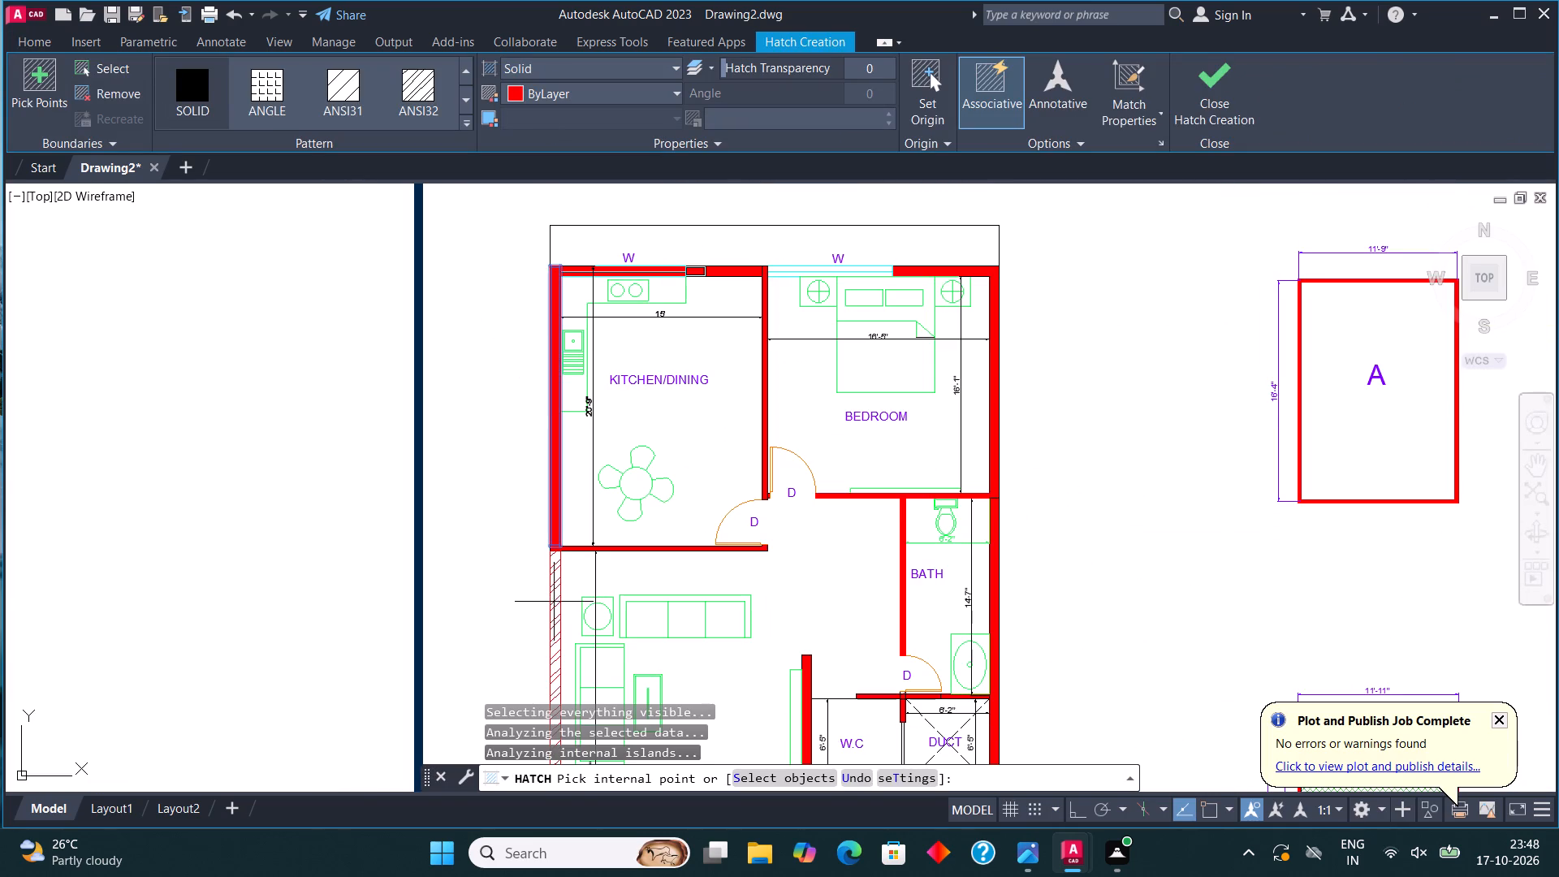
pyautogui.click(554, 602)
pyautogui.moveTo(870, 532); pyautogui.dragTo(840, 366, button='middle')
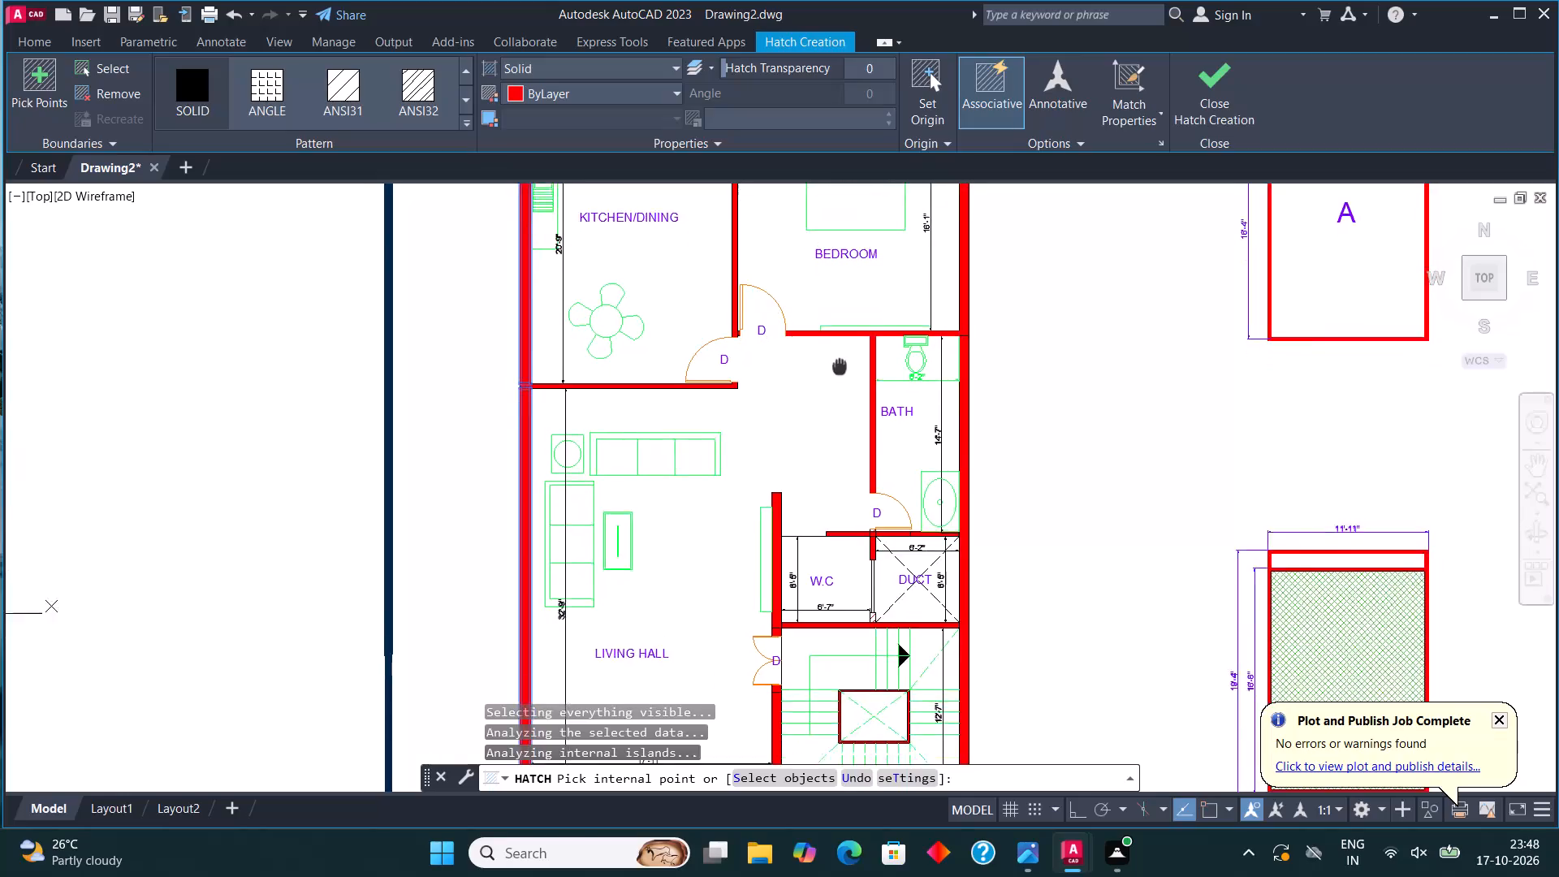
pyautogui.moveTo(840, 366); pyautogui.dragTo(829, 263, button='middle')
pyautogui.moveTo(885, 613); pyautogui.dragTo(855, 499, button='middle')
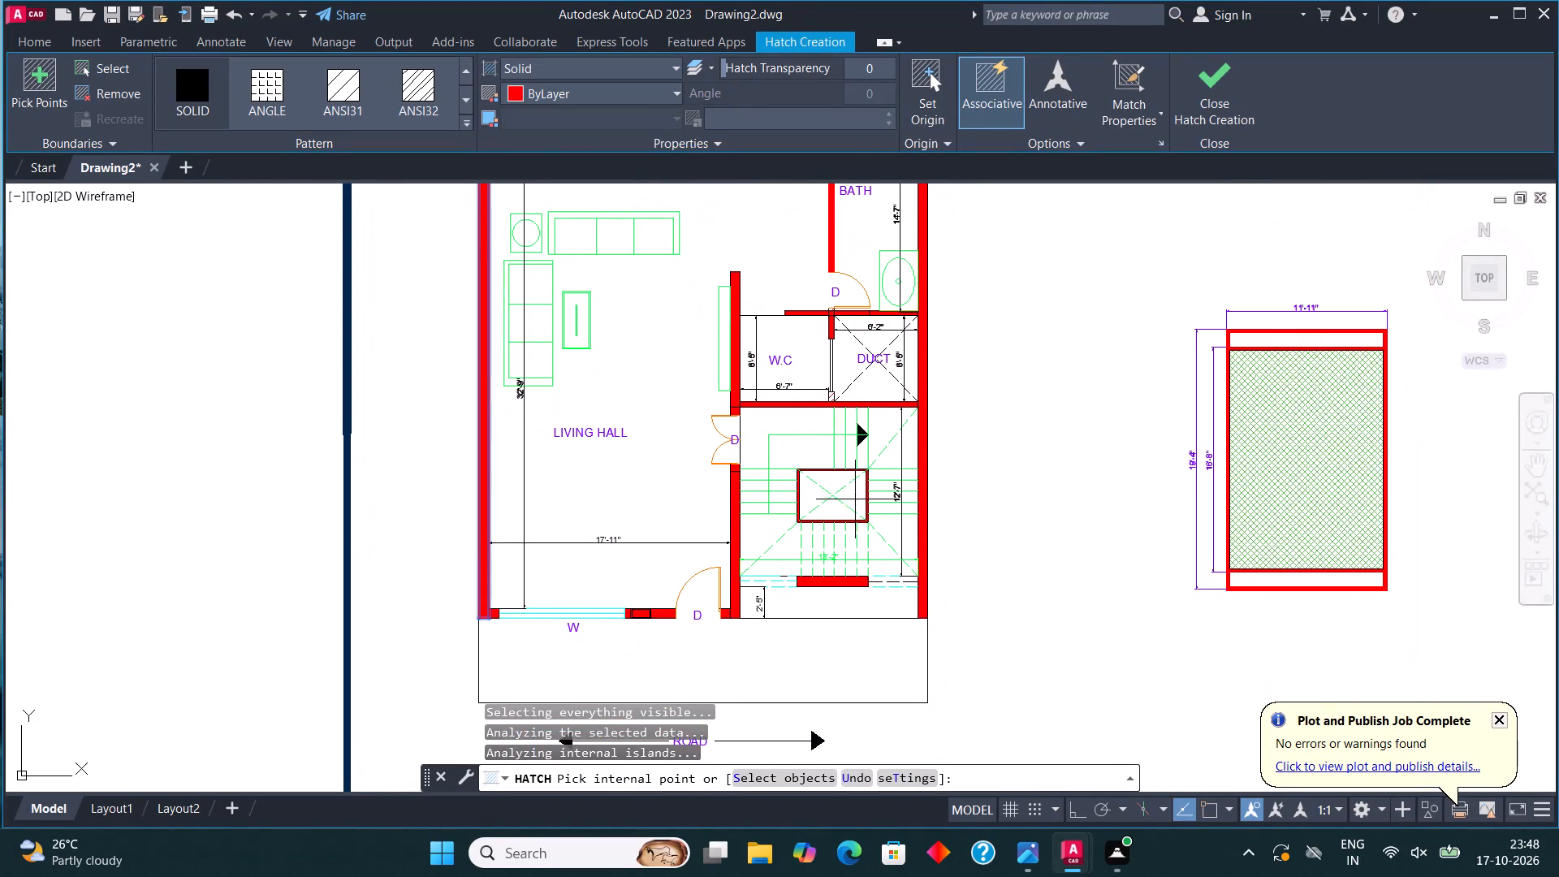
pyautogui.click(1202, 89)
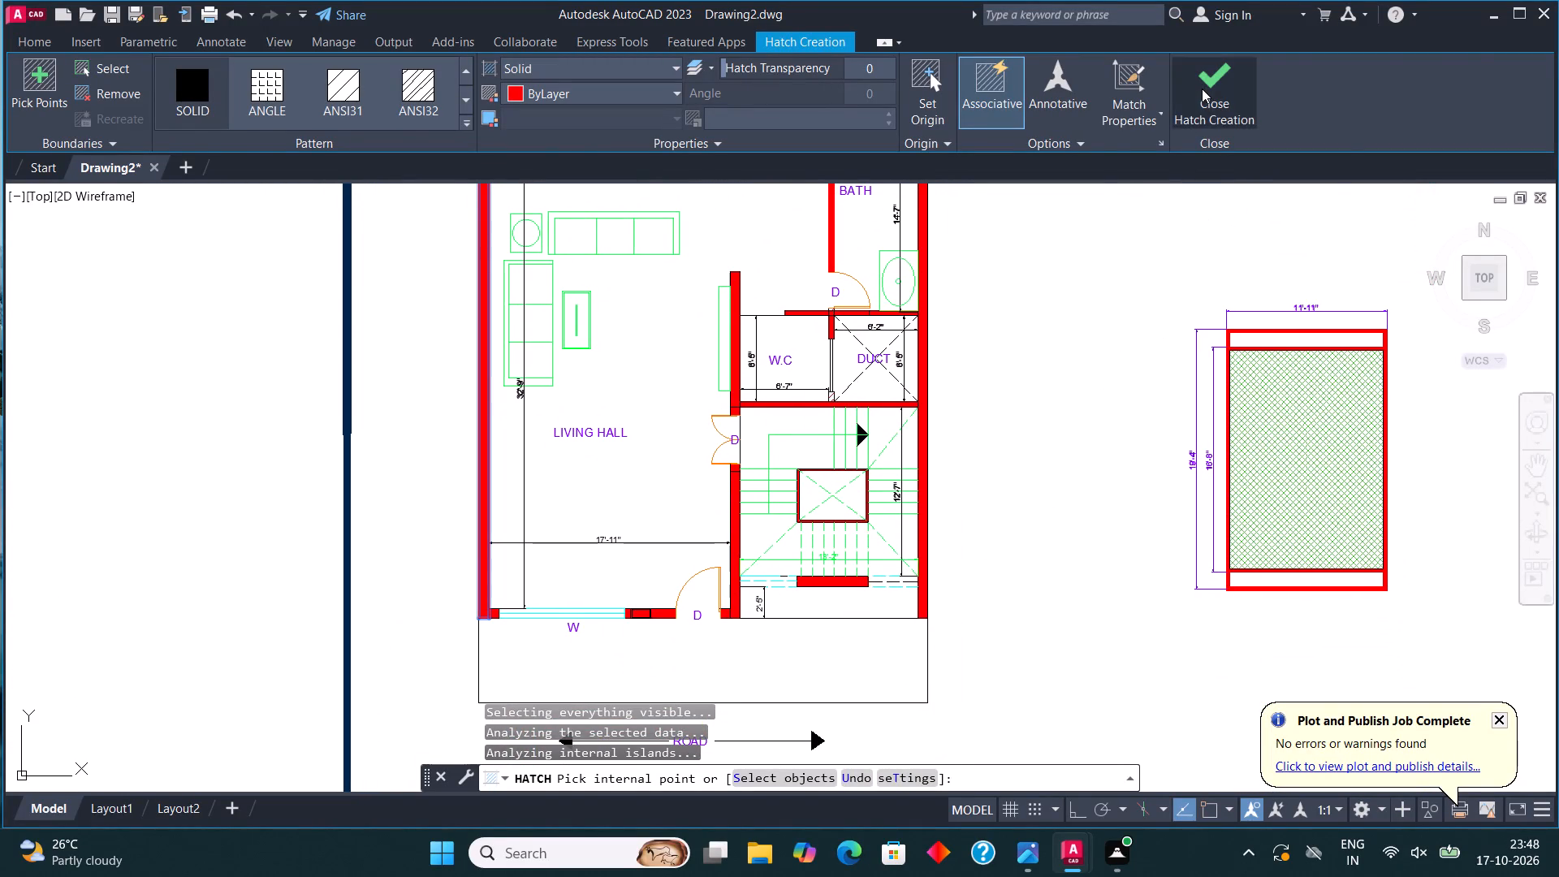
# Switch to the Layout1 sheet with the whole page in view.
pyautogui.scroll(-3, 629, 581)
pyautogui.moveTo(701, 553); pyautogui.dragTo(701, 554, button='middle')
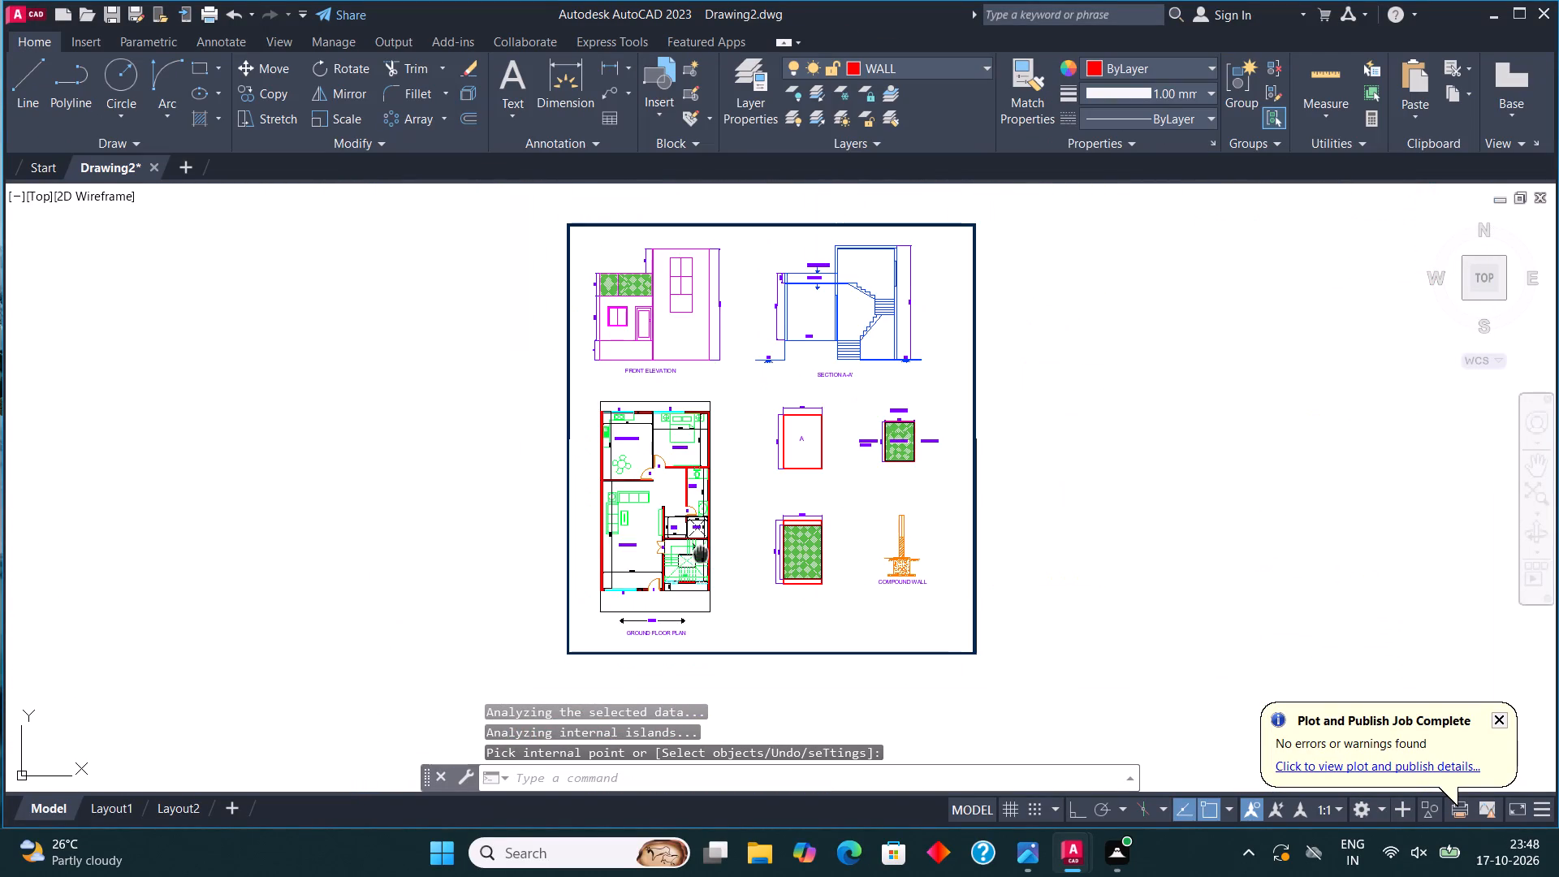
pyautogui.moveTo(701, 554); pyautogui.dragTo(547, 600, button='middle')
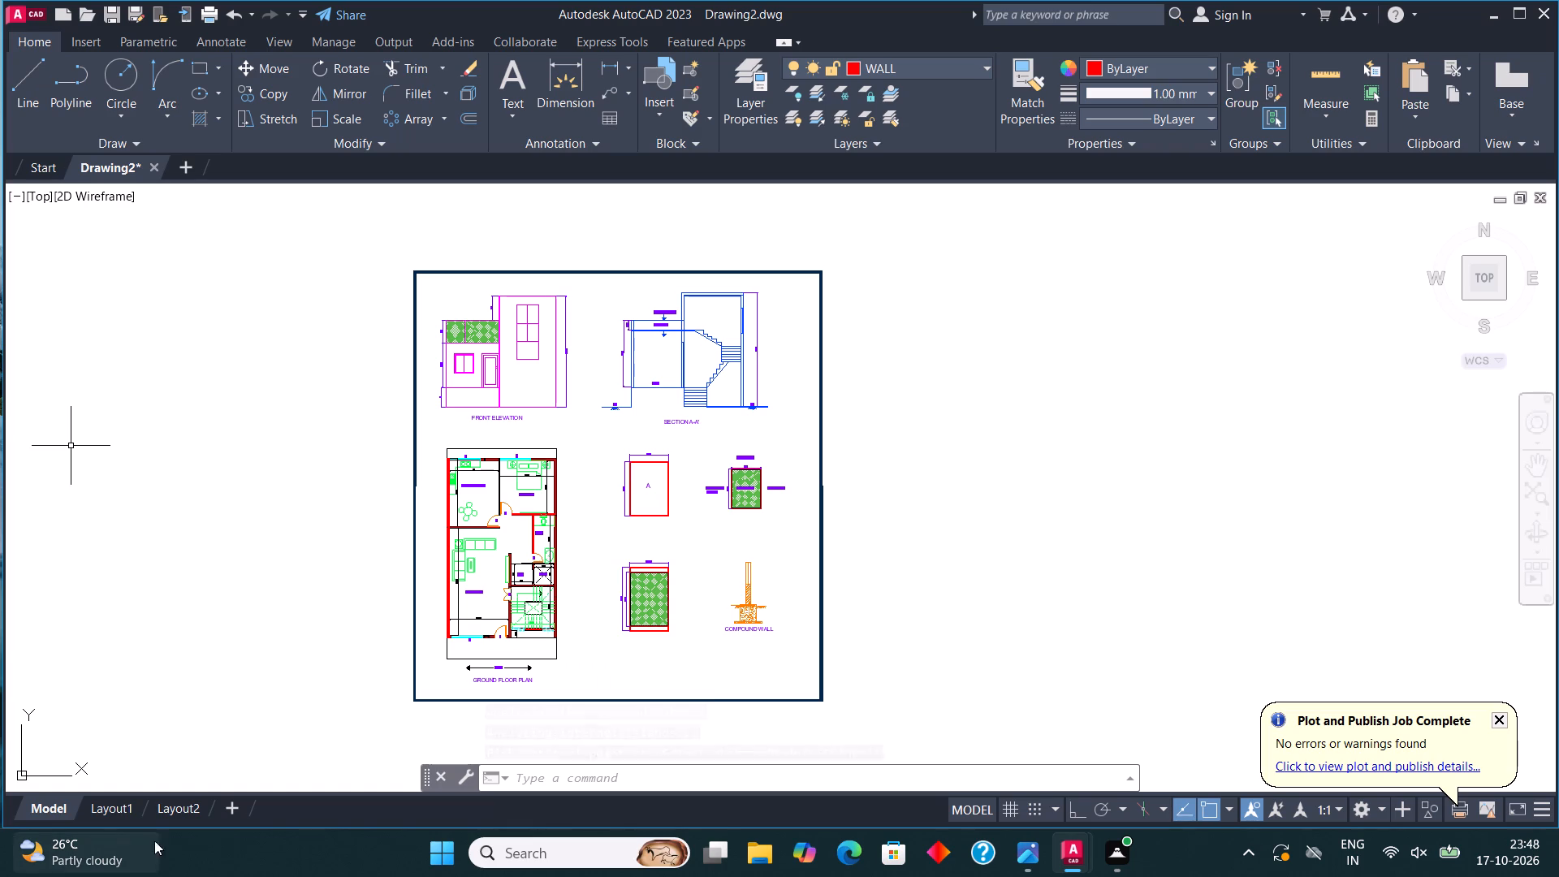
pyautogui.click(112, 809)
pyautogui.scroll(1, 504, 495)
pyautogui.moveTo(518, 496); pyautogui.dragTo(628, 480, button='middle')
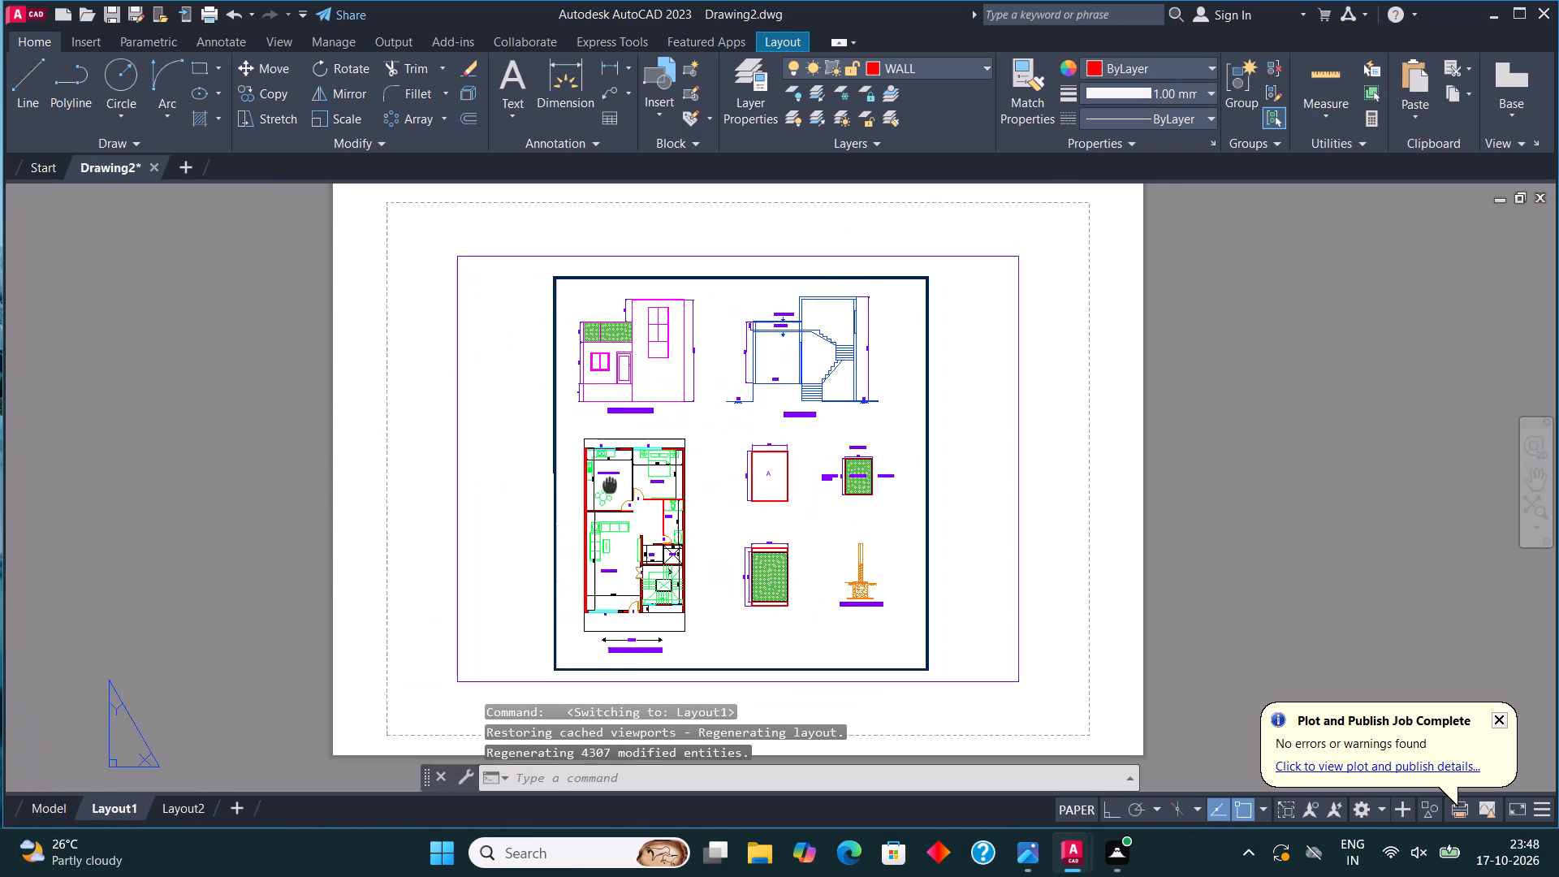
pyautogui.moveTo(628, 480); pyautogui.dragTo(637, 477, button='middle')
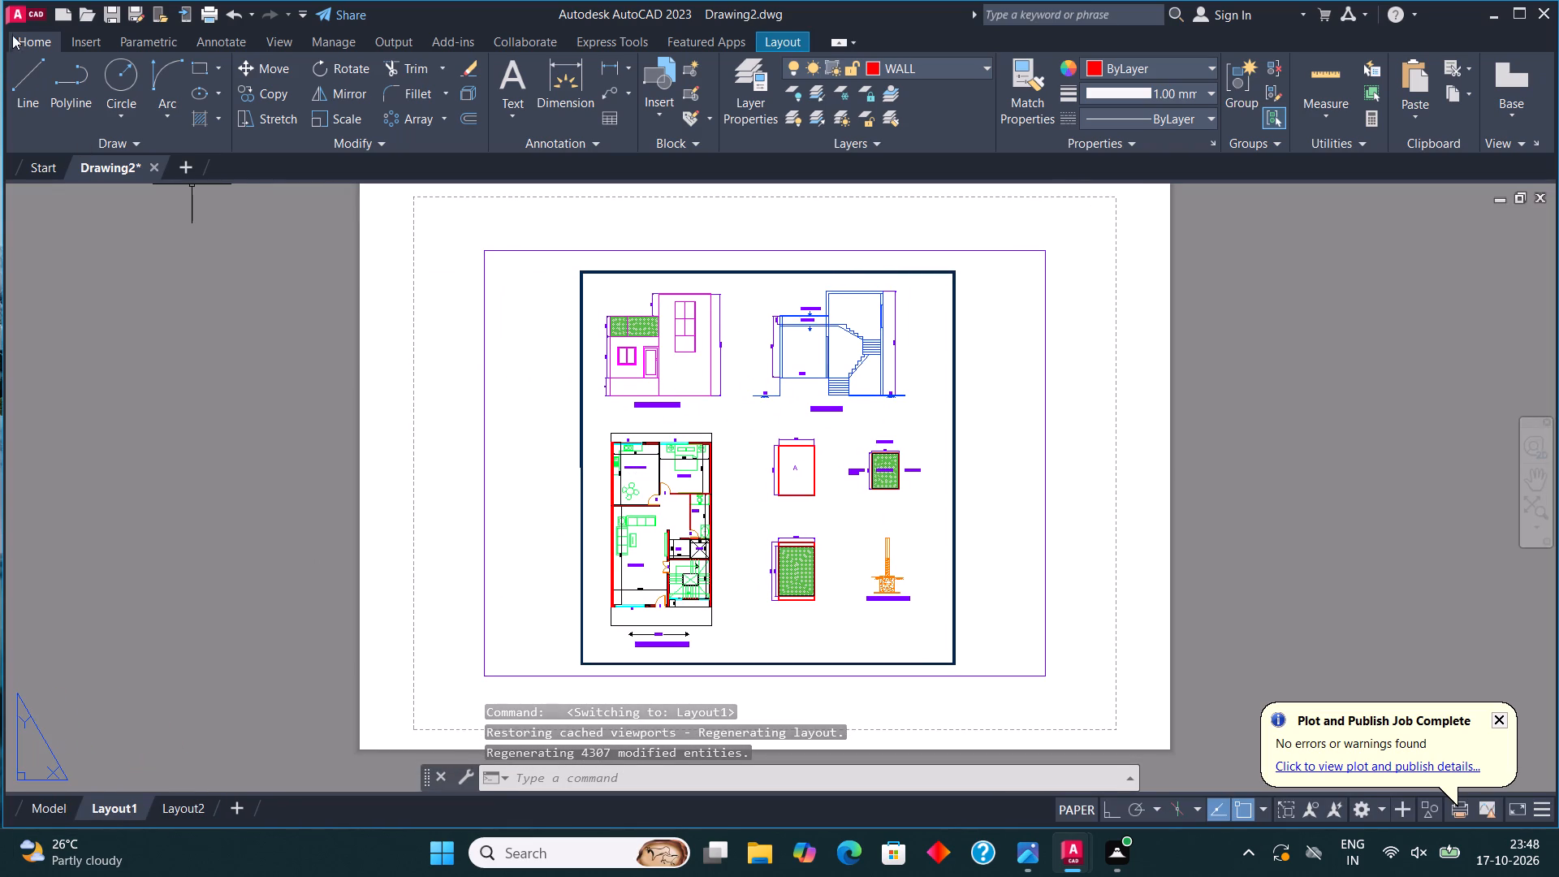
# Try to save the drawing in Downloads as PLAN,SEC,ELE, without replacing the existing file.
pyautogui.click(20, 9)
pyautogui.click(90, 227)
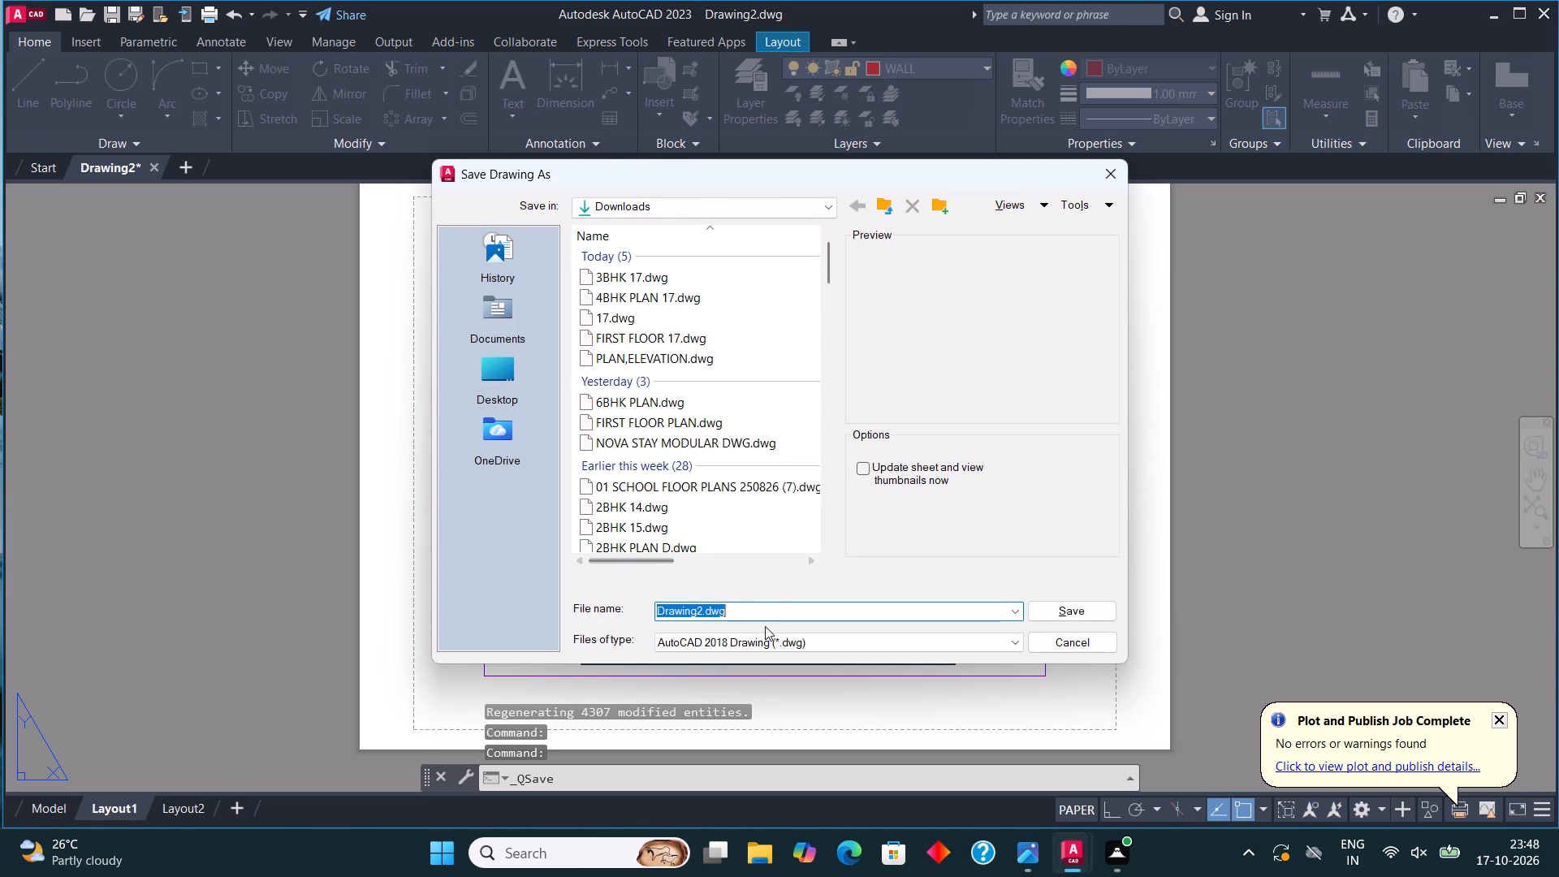
pyautogui.click(735, 603)
pyautogui.write('PLAN')
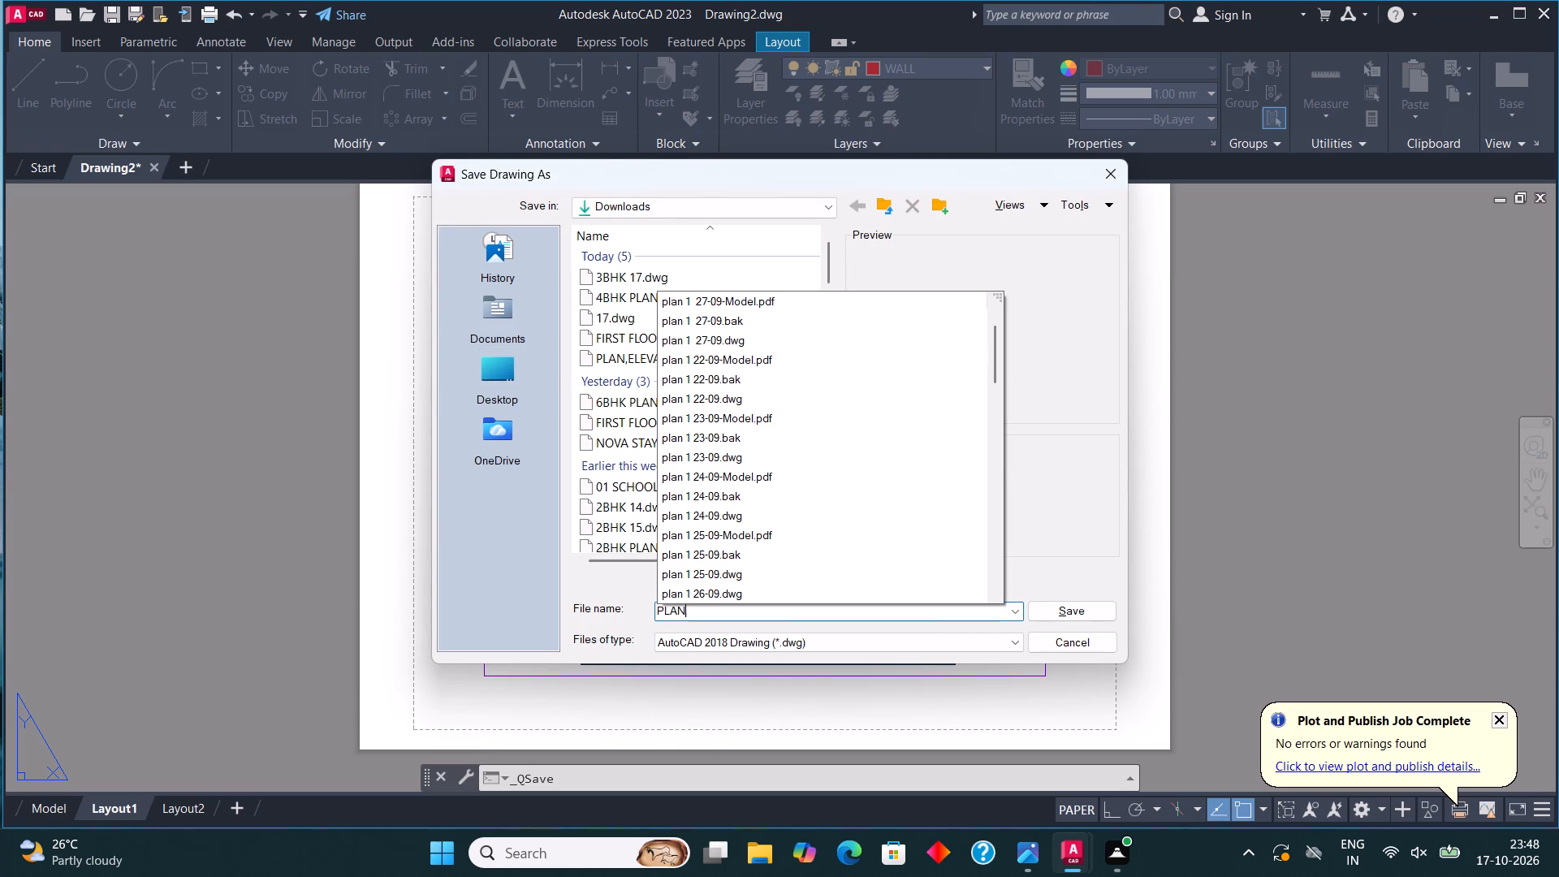
pyautogui.write(',SEC')
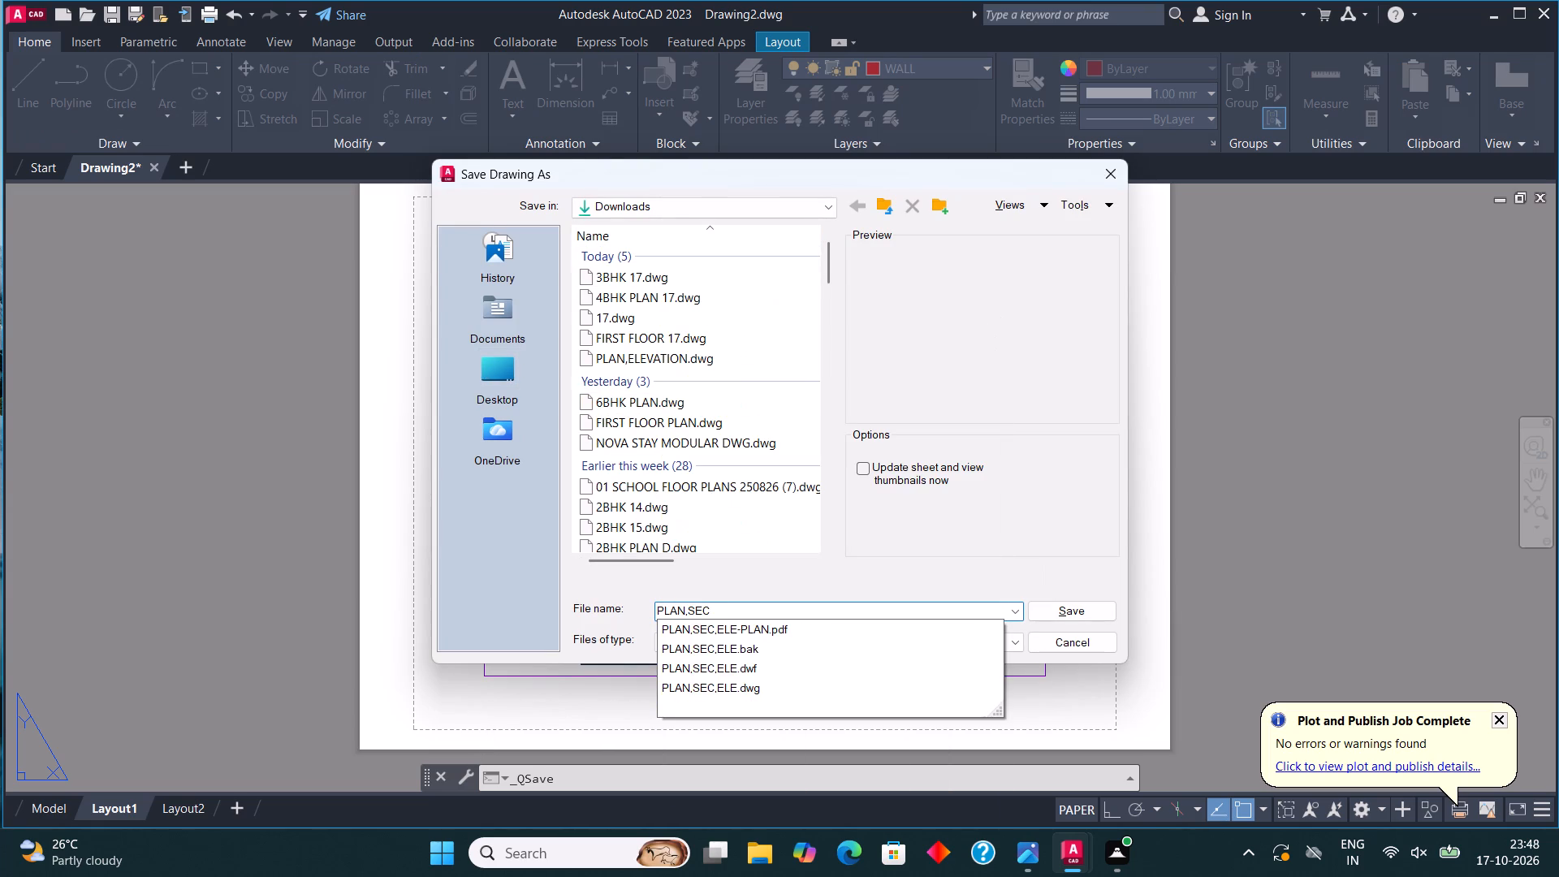
pyautogui.write(',ELE')
pyautogui.click(1075, 607)
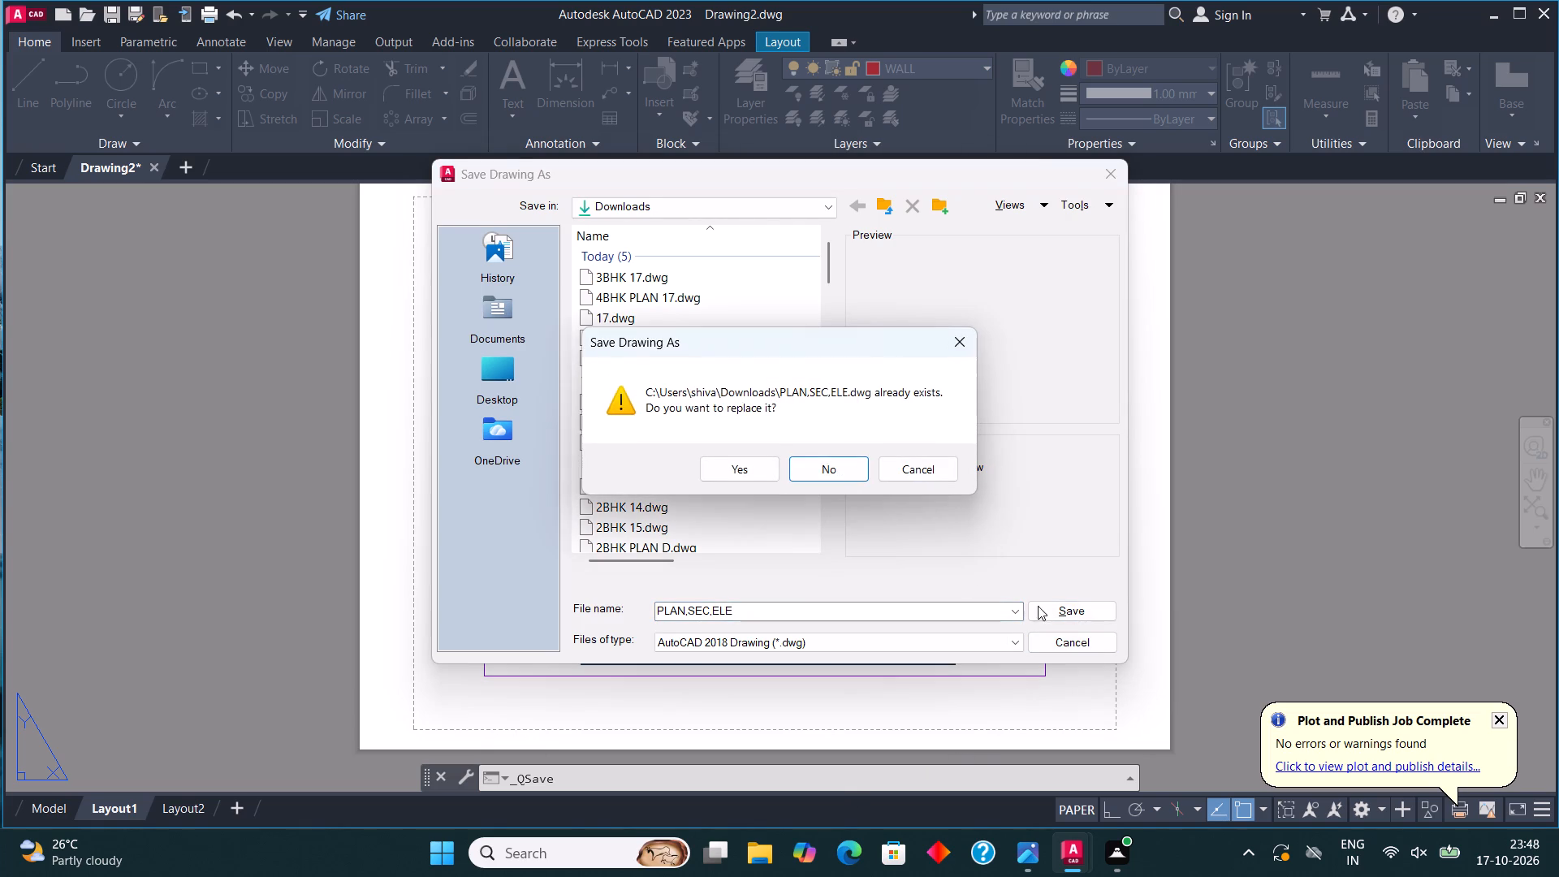
pyautogui.click(750, 607)
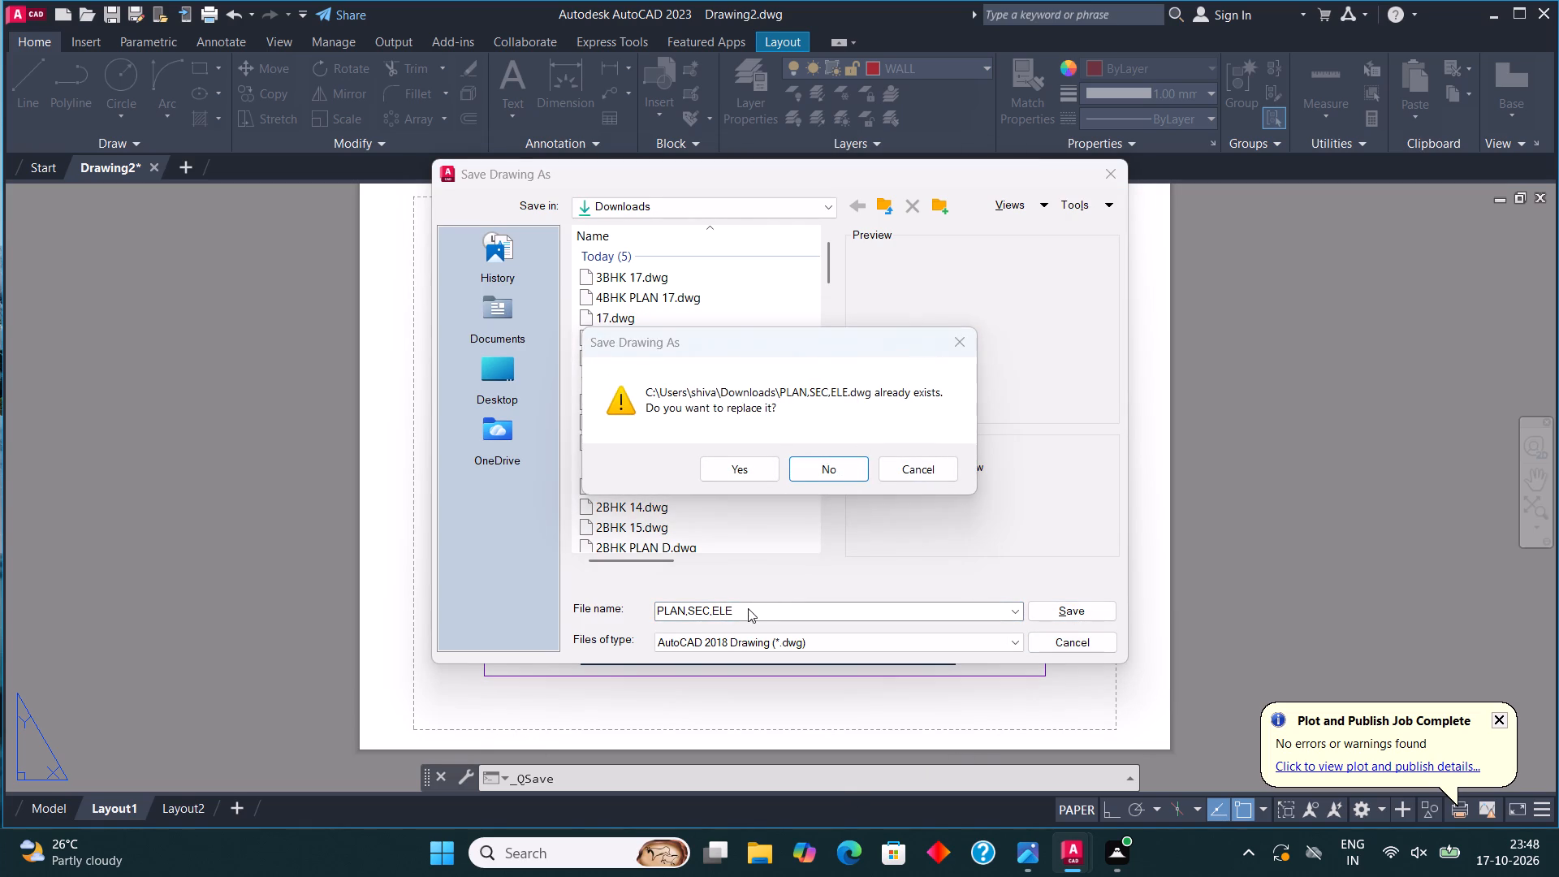
pyautogui.click(833, 450)
pyautogui.click(827, 473)
# Extend the file name to PLAN,SEC,ELE 17 and save the drawing in Downloads.
pyautogui.click(740, 609)
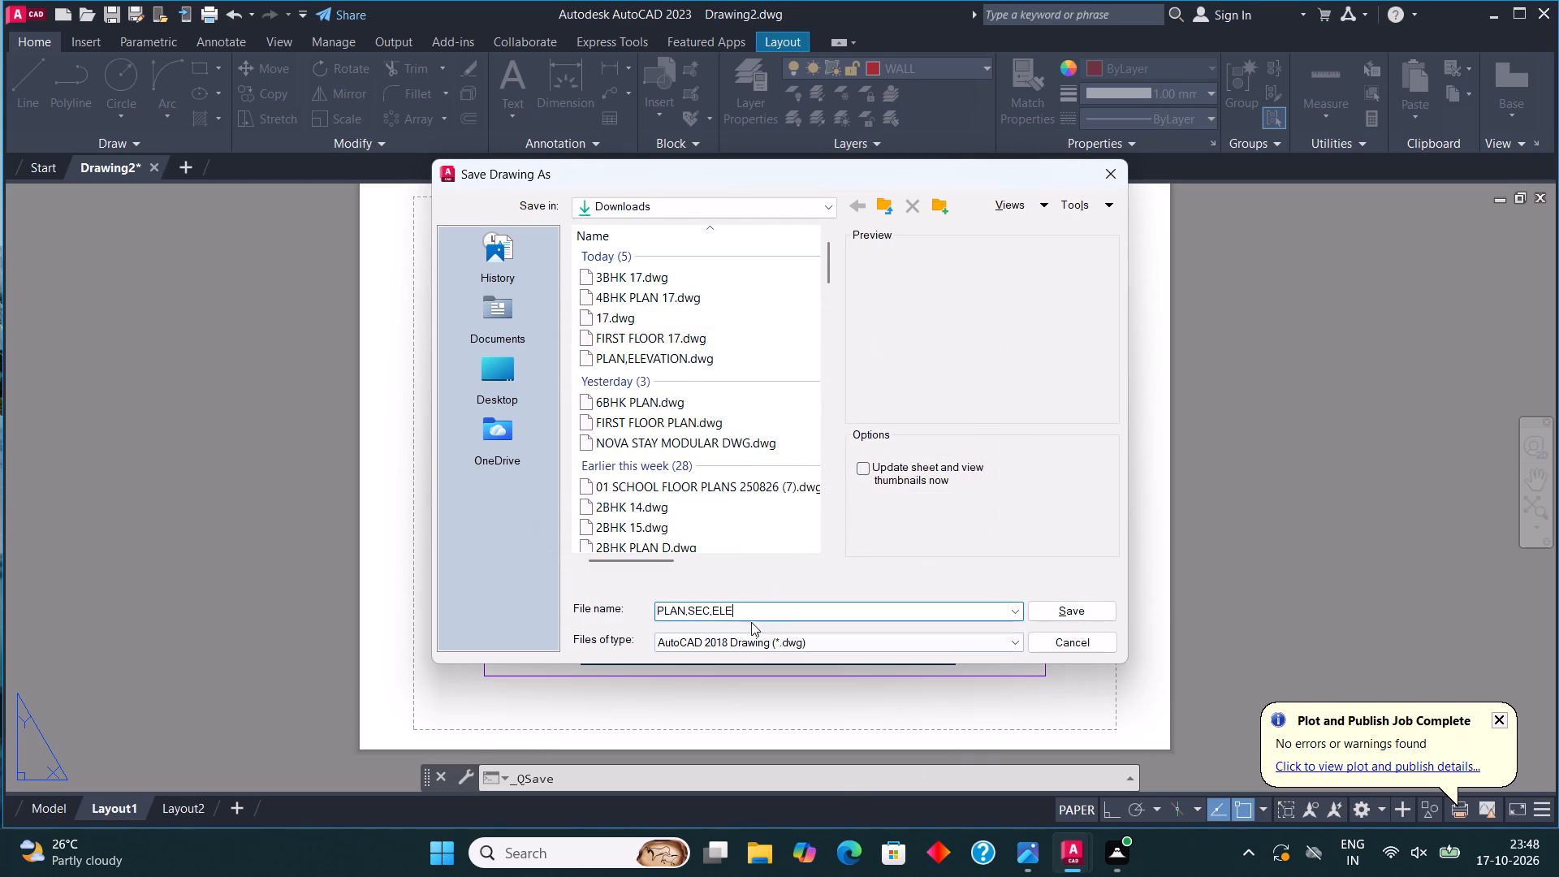
pyautogui.press('space')
pyautogui.press('1')
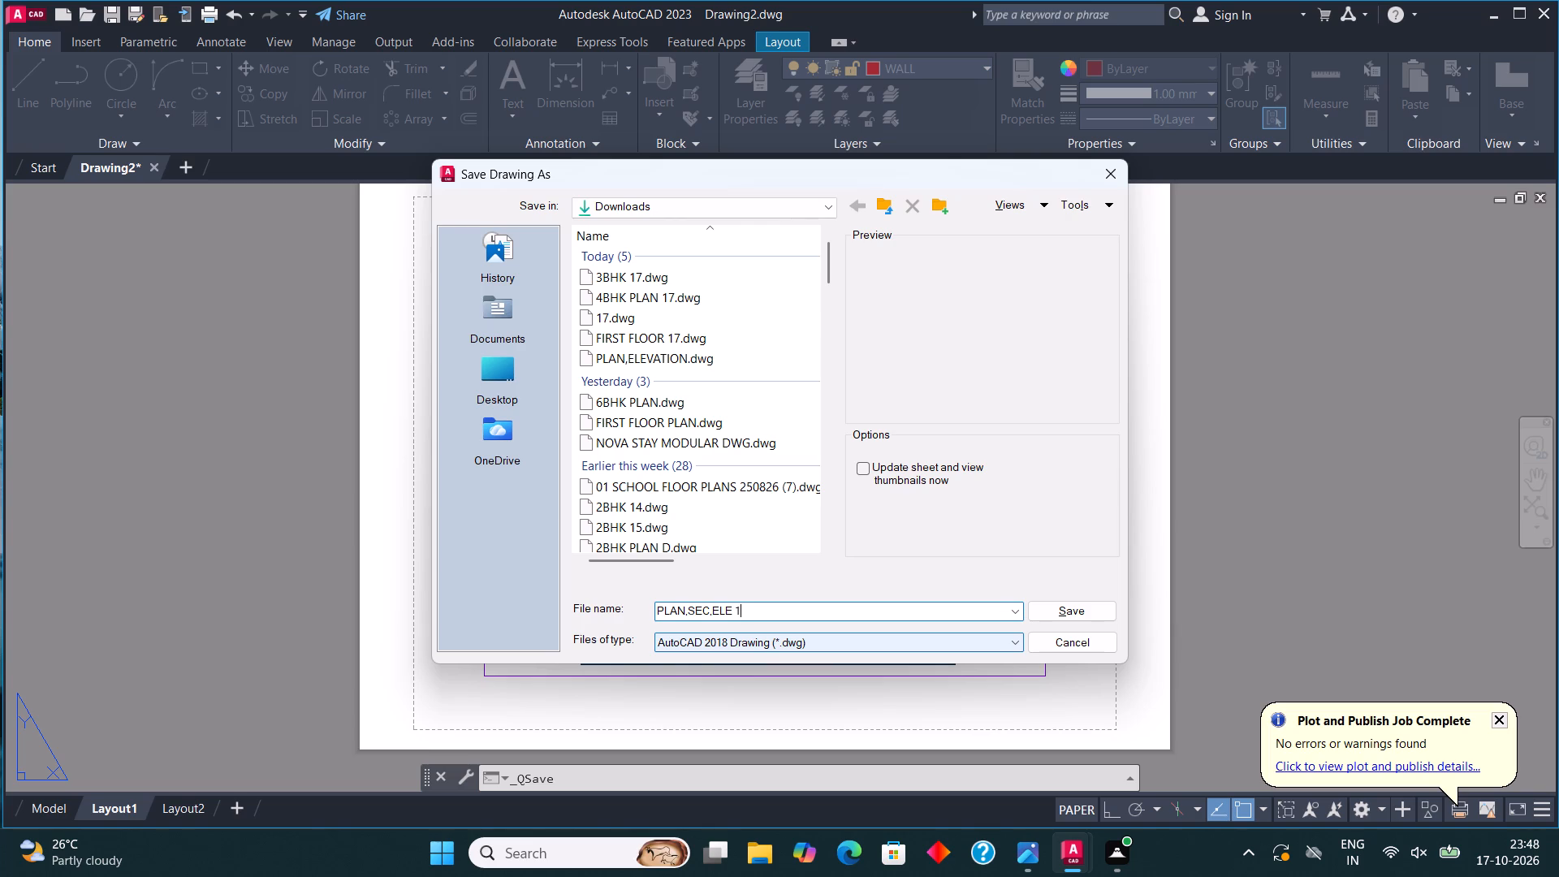
pyautogui.press('7')
pyautogui.click(1074, 594)
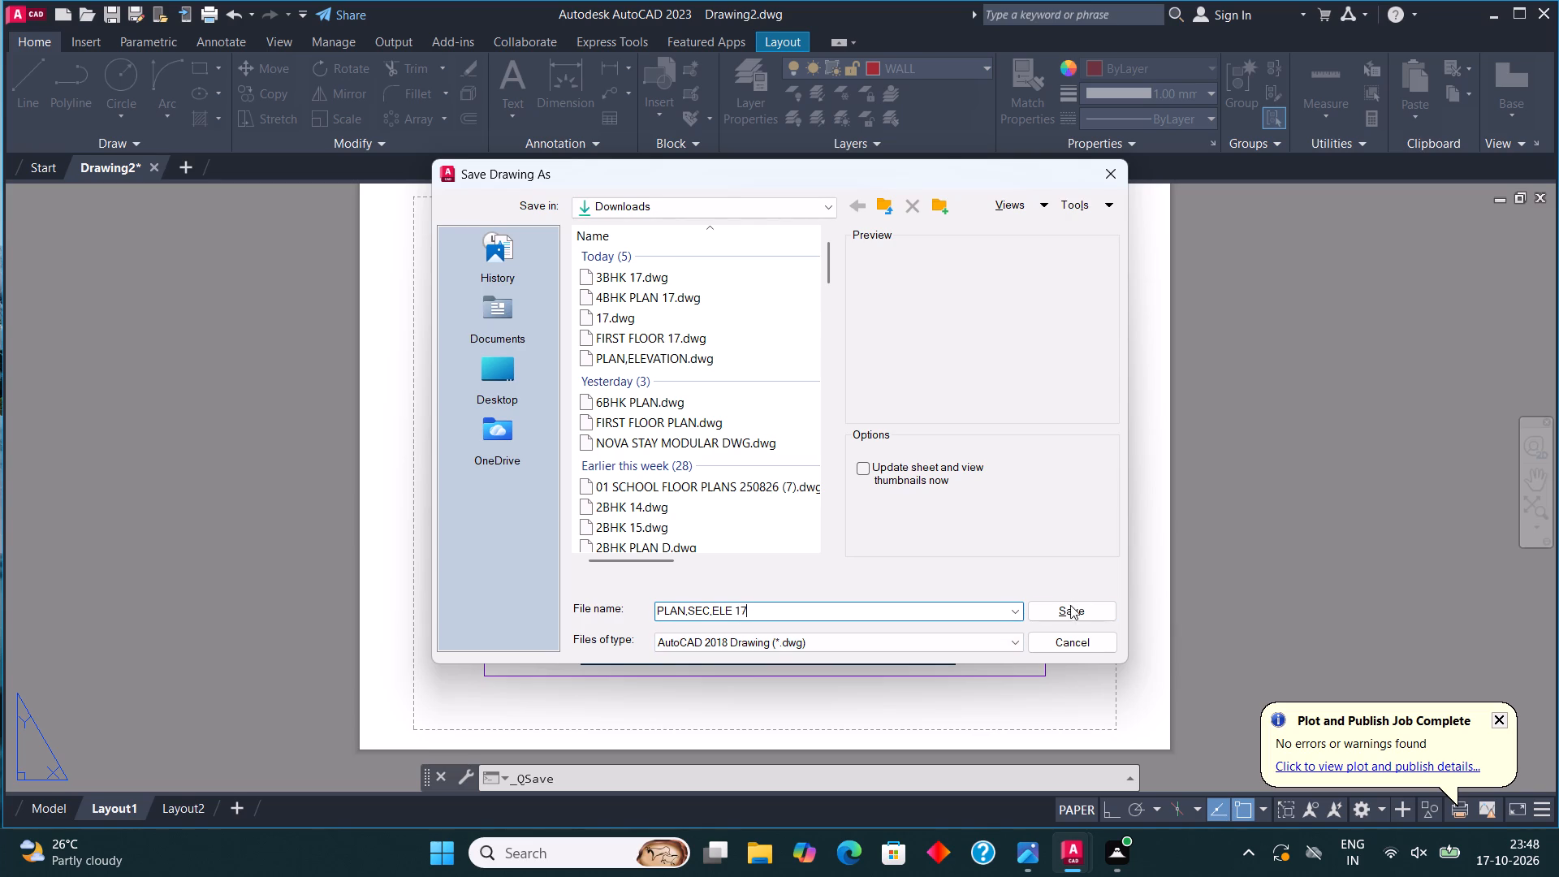
pyautogui.click(1070, 607)
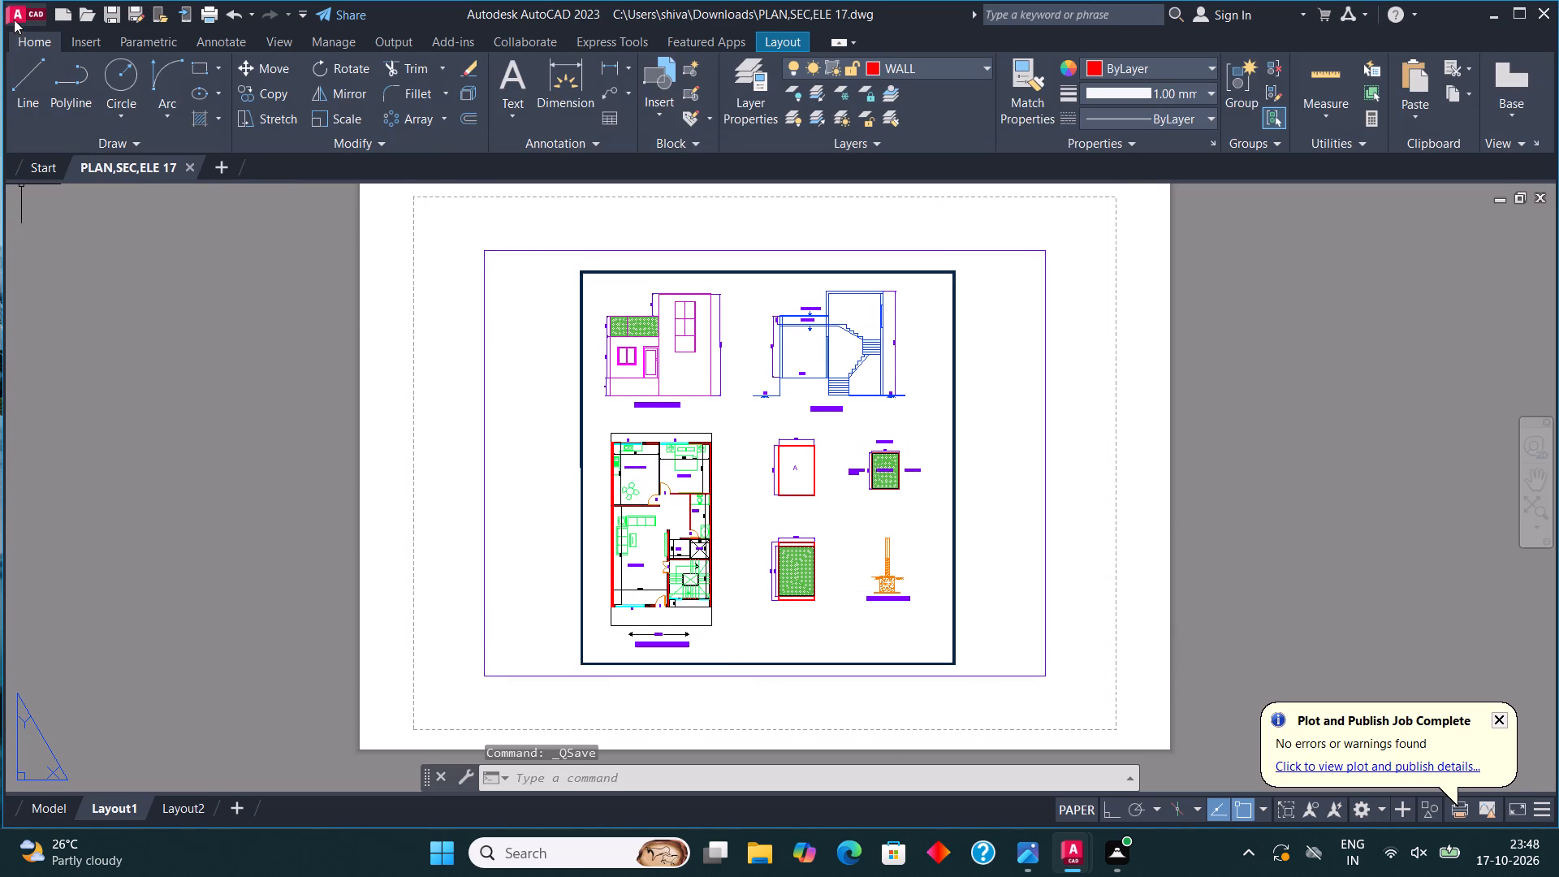
# Set up the Layout1 plot with AutoCAD PDF (High Quality Print).pc3, a window around the viewport frame, centered and fit to paper.
pyautogui.click(14, 19)
pyautogui.click(96, 448)
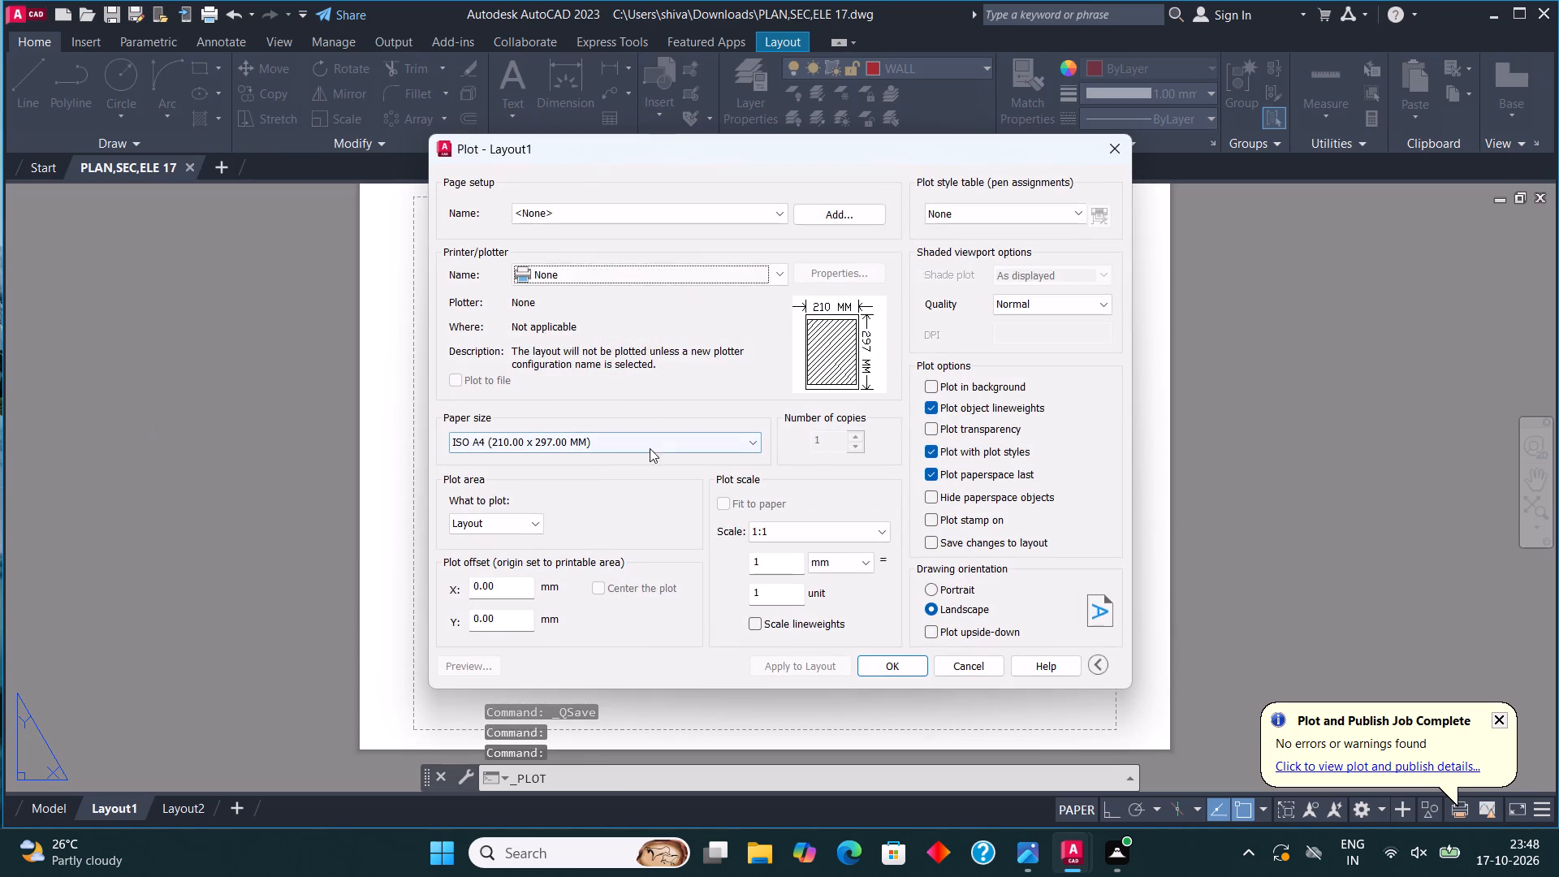
pyautogui.click(624, 275)
pyautogui.click(632, 363)
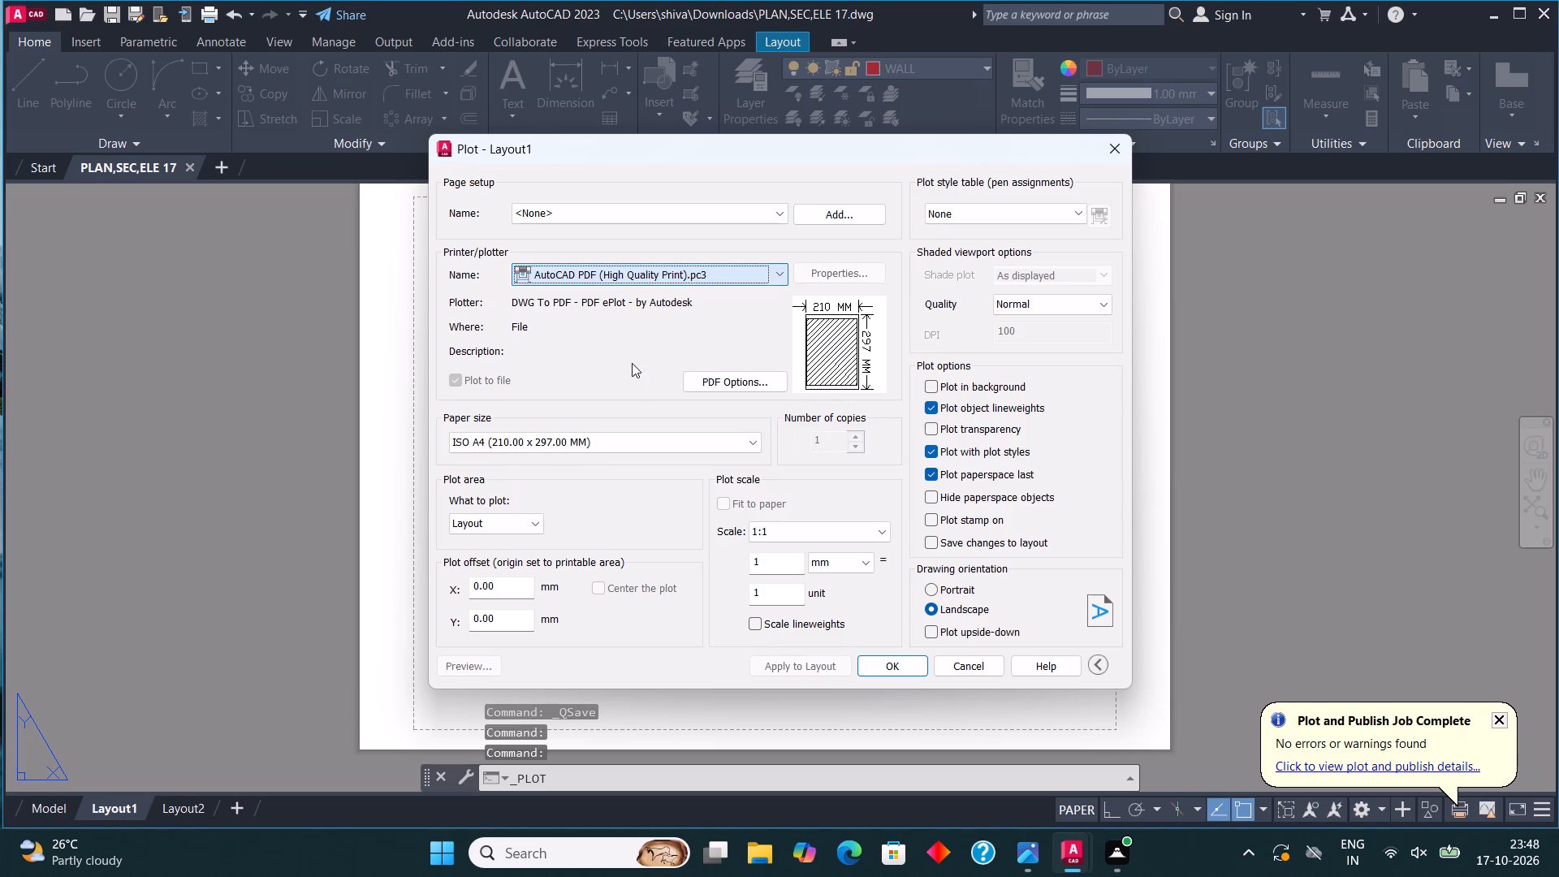
pyautogui.click(531, 518)
pyautogui.click(494, 576)
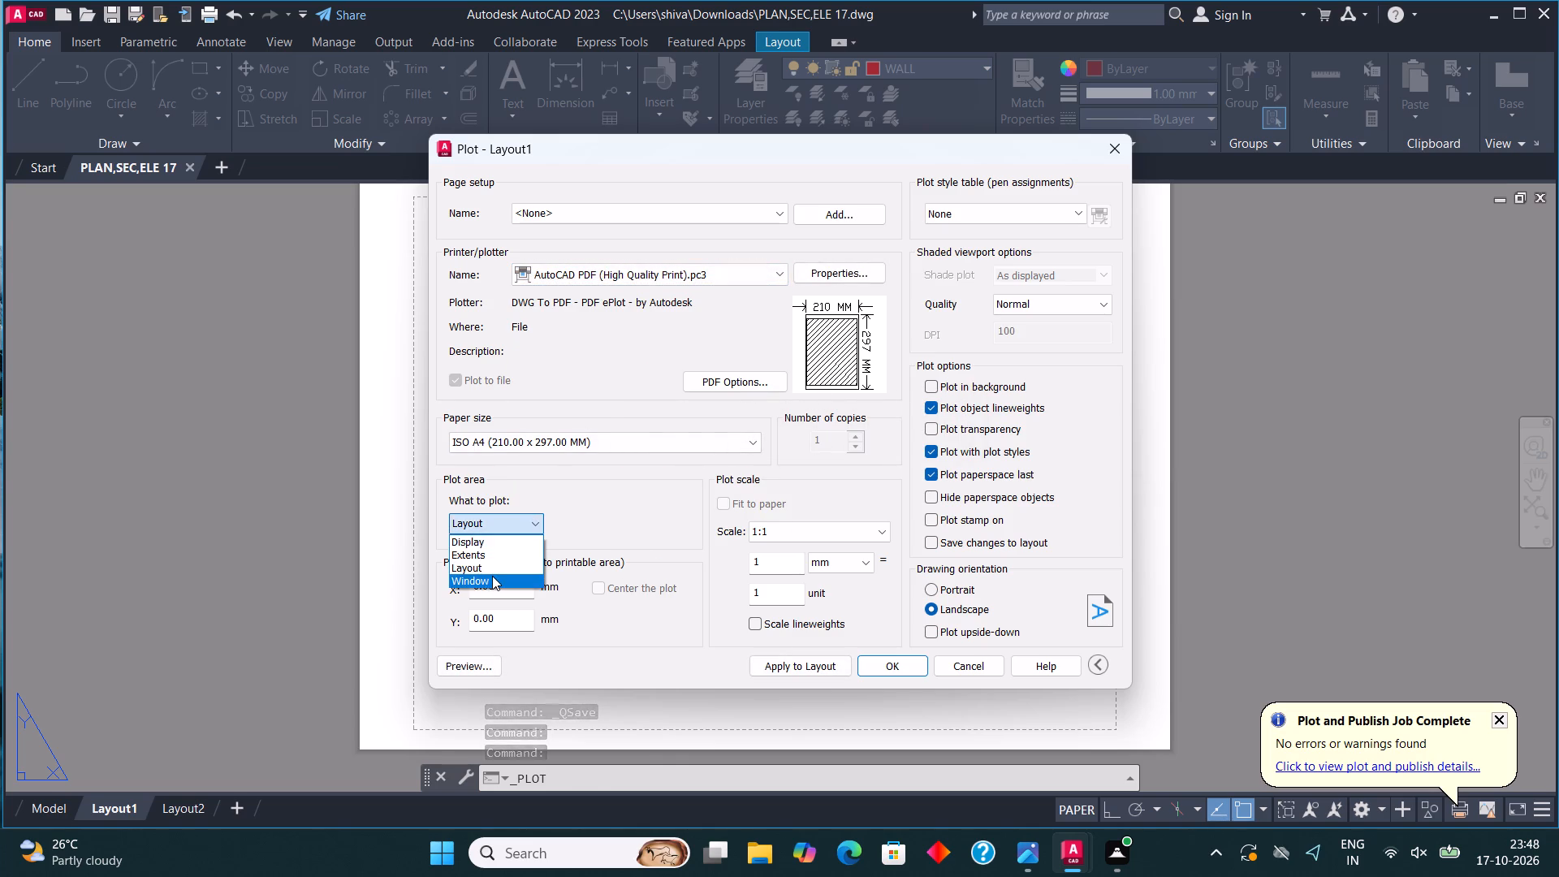
pyautogui.click(486, 254)
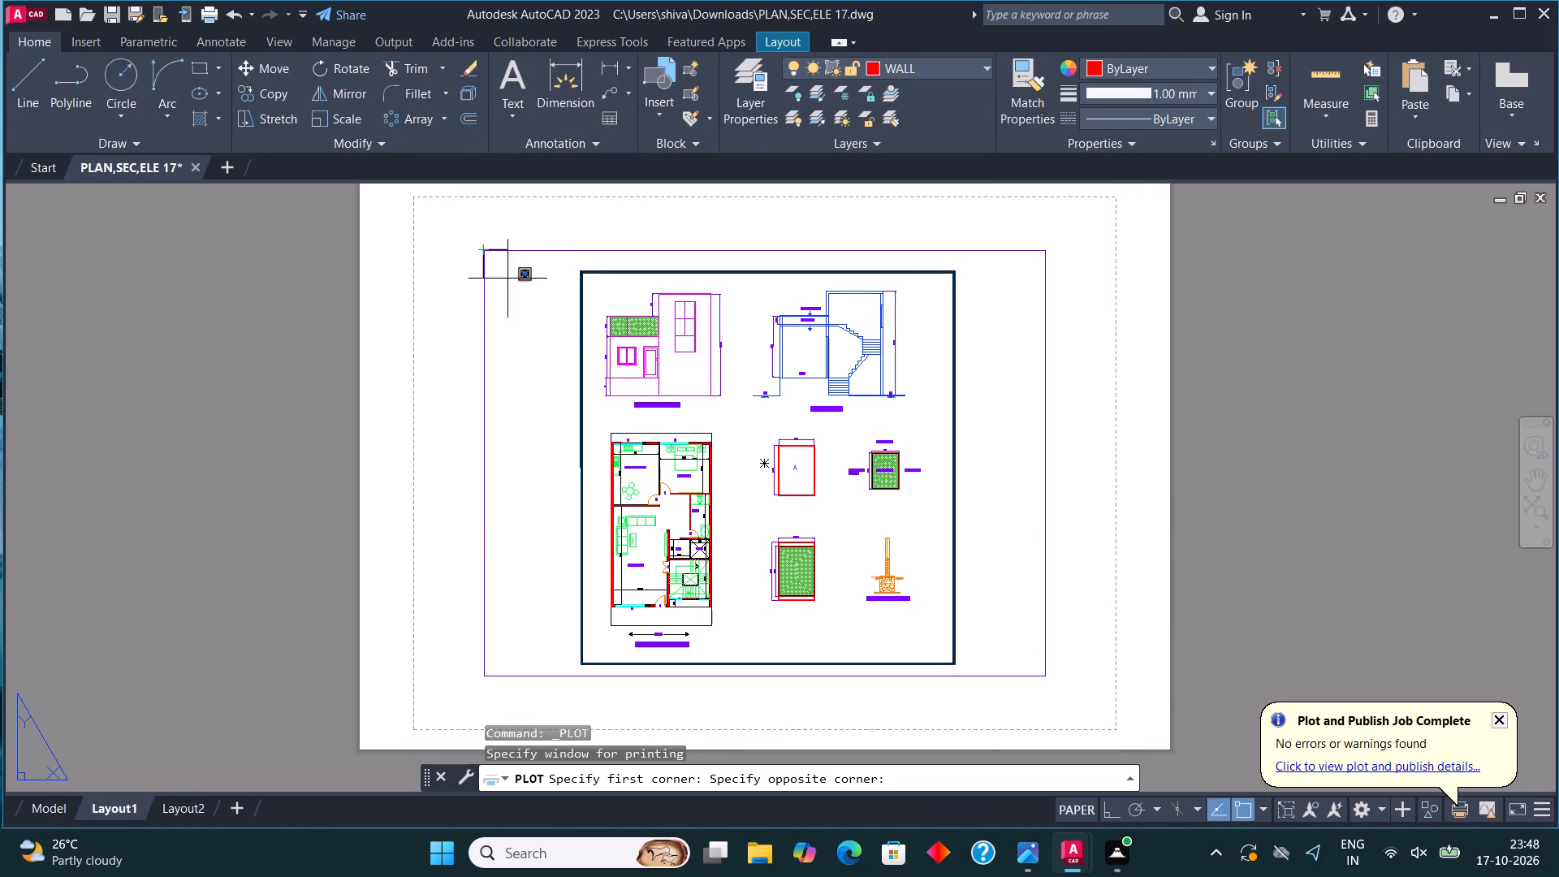
pyautogui.click(1047, 680)
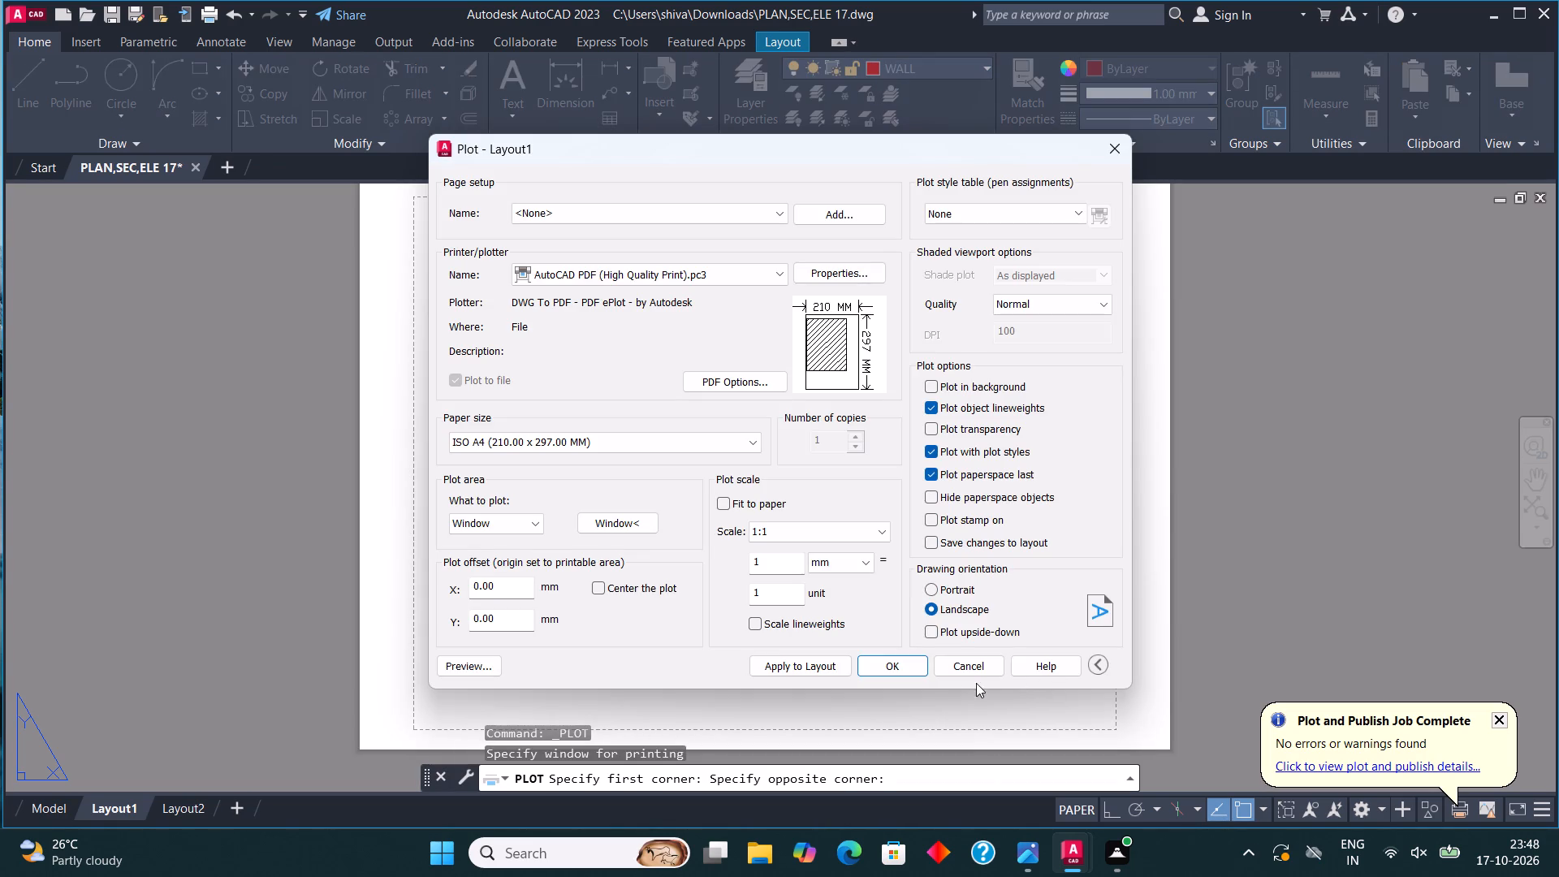
pyautogui.click(599, 584)
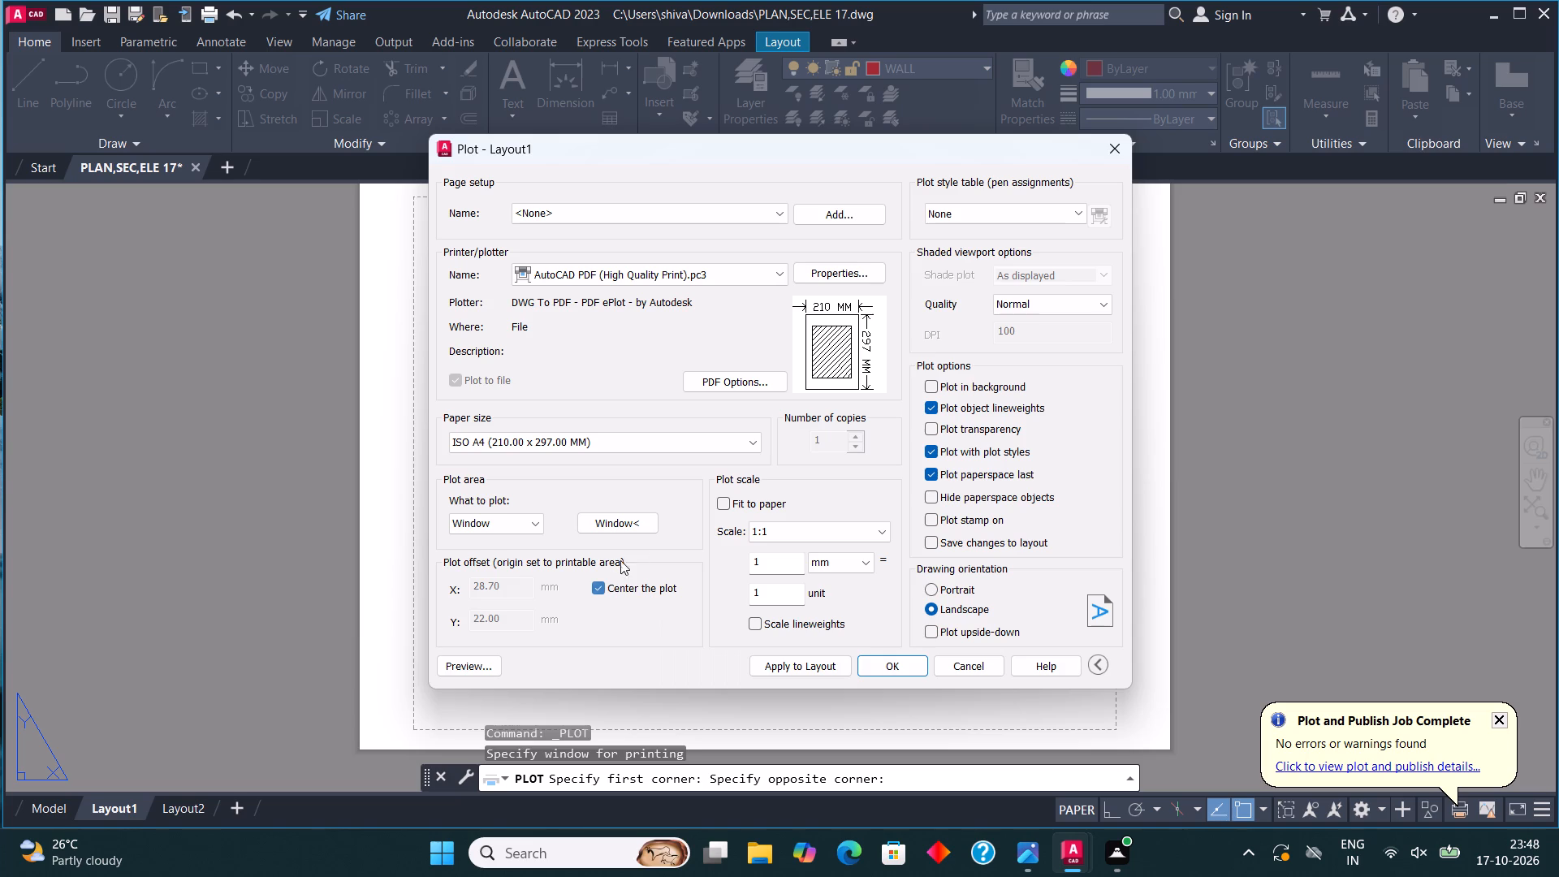
pyautogui.click(721, 503)
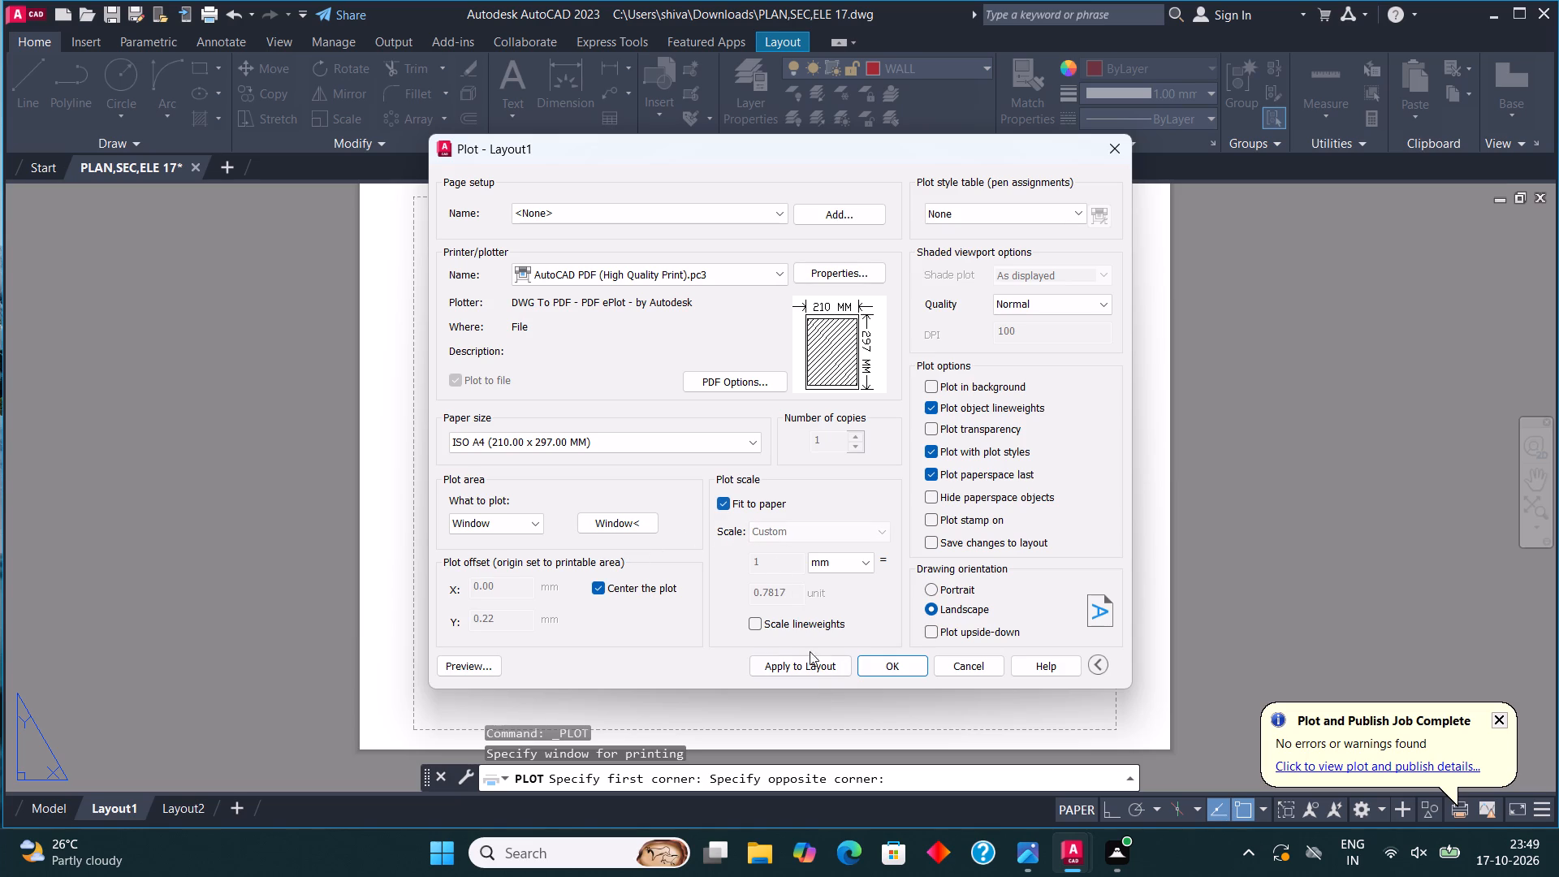
# Apply the plot settings to the layout, plot it to PLAN,SEC,ELE 17-Layout1.pdf in Downloads, and look over the PDF.
pyautogui.click(810, 671)
pyautogui.click(887, 667)
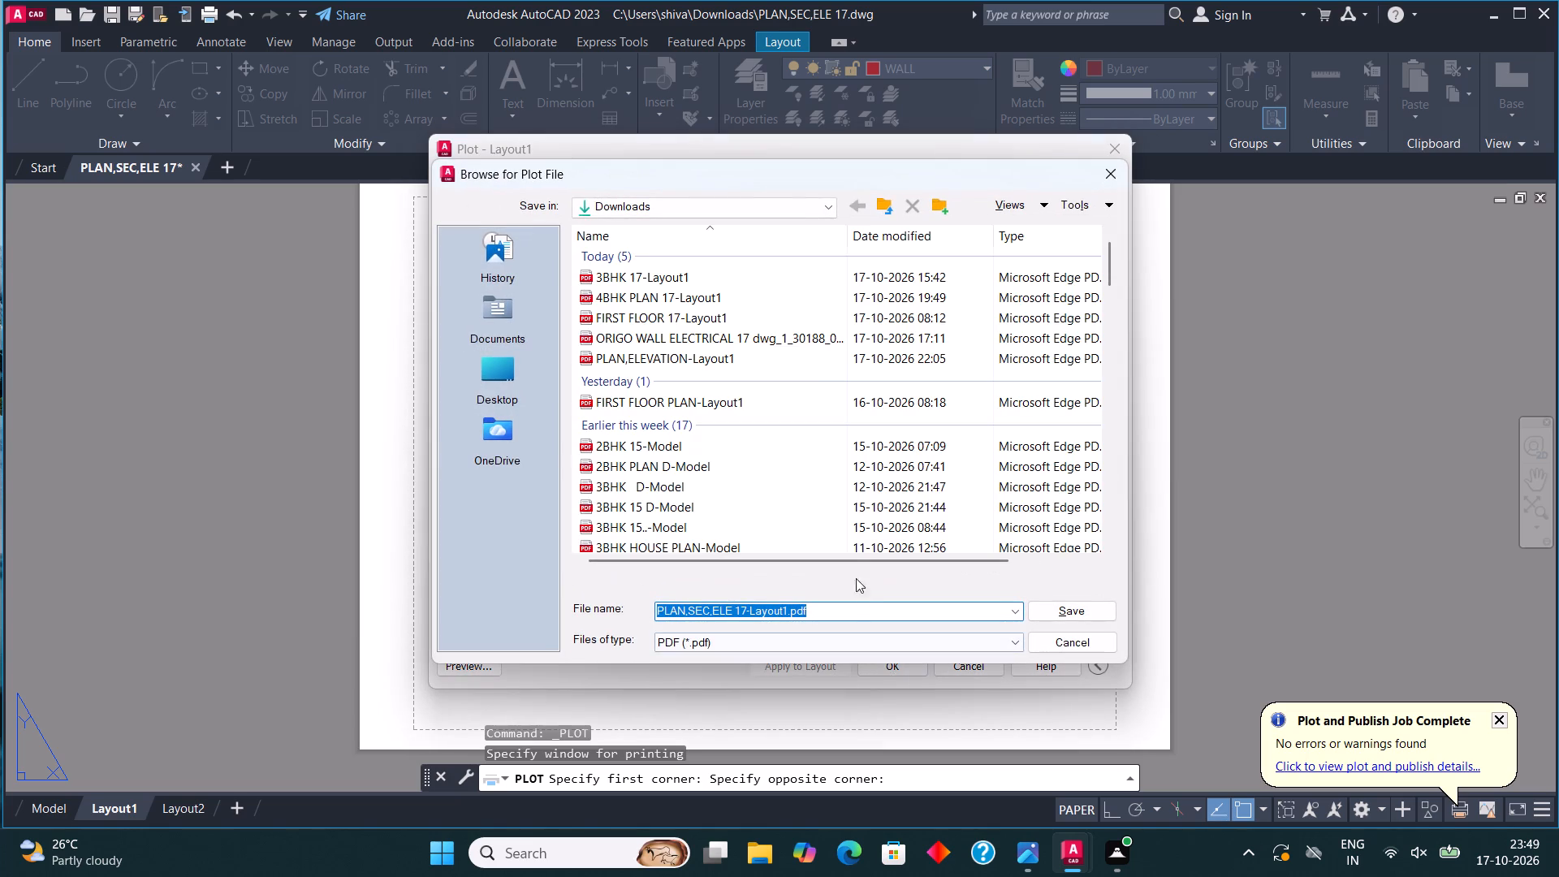
pyautogui.click(1074, 603)
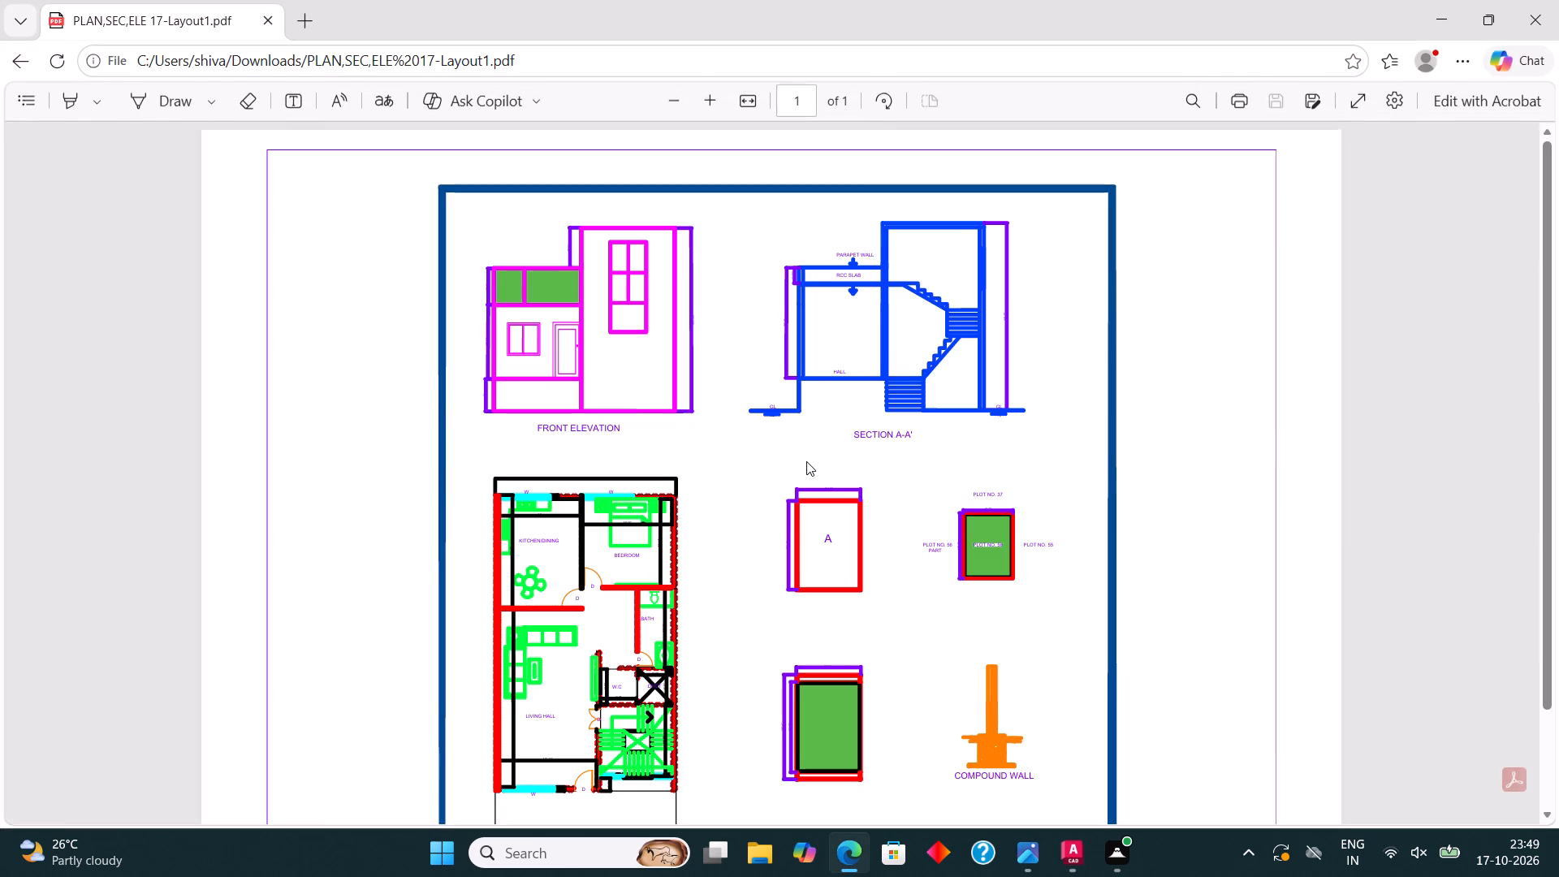
pyautogui.scroll(-7, 805, 462)
pyautogui.scroll(6, 814, 469)
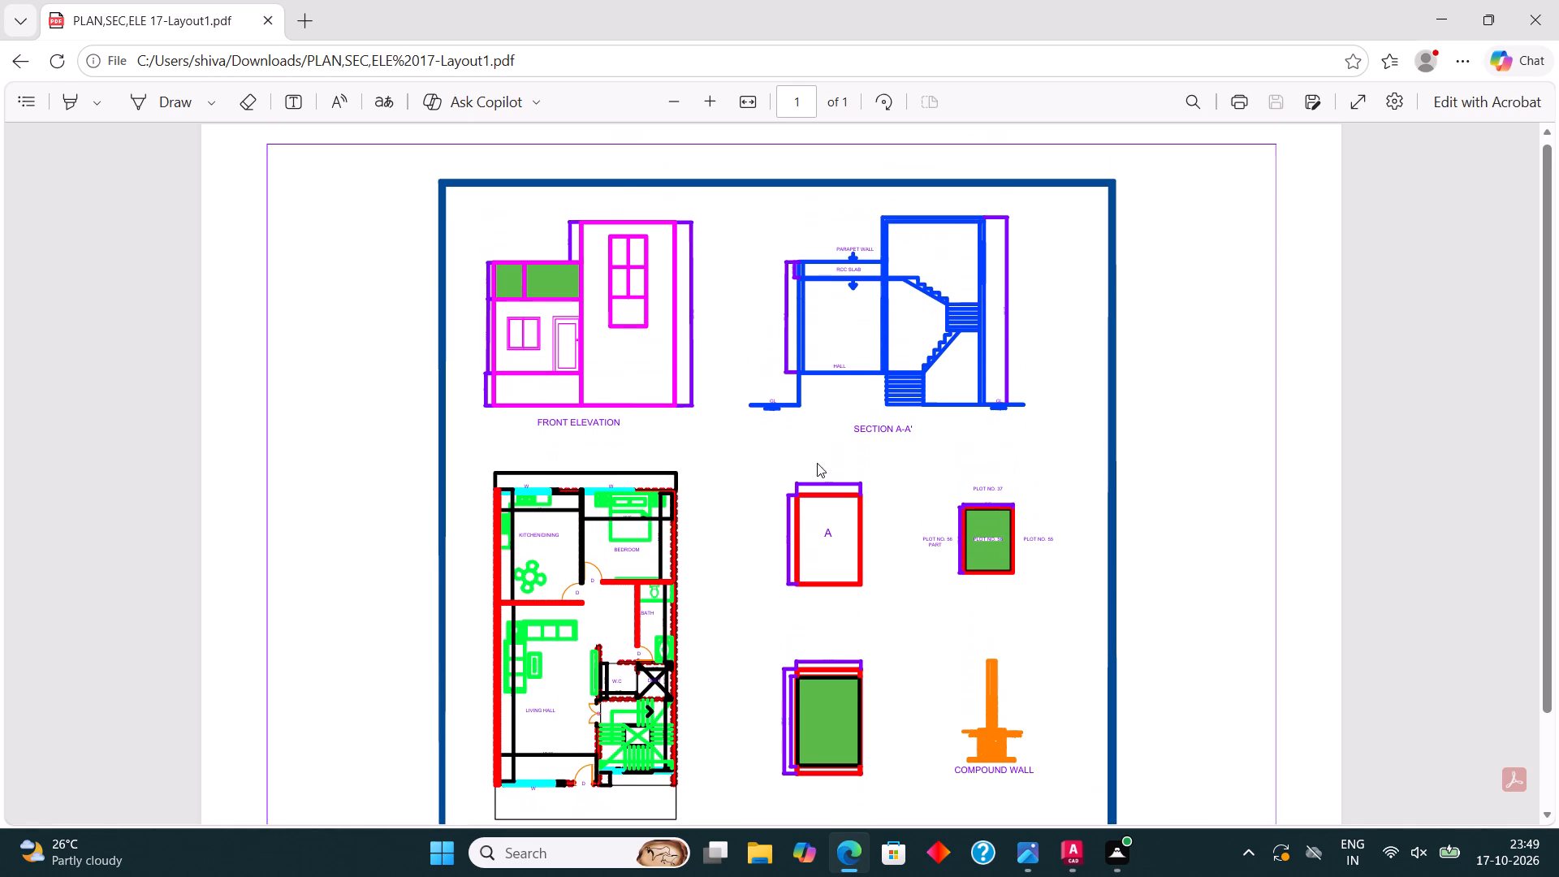
pyautogui.click(1438, 12)
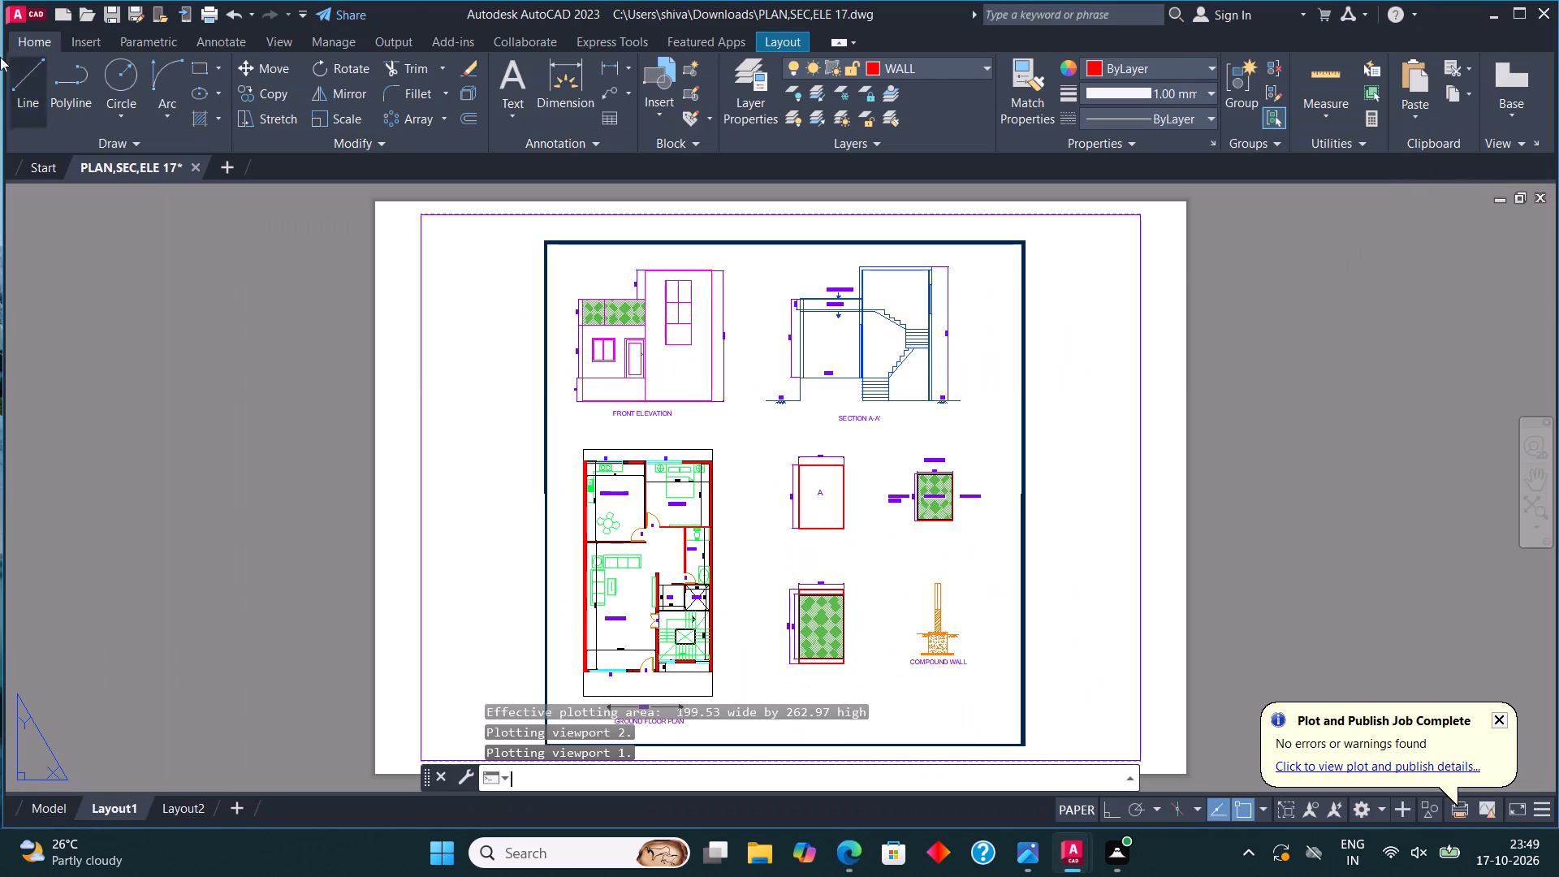
# Export the current layout in DWF format to Downloads as PLAN,SEC,ELE 17.dwf.
pyautogui.click(6, 9)
pyautogui.click(14, 3)
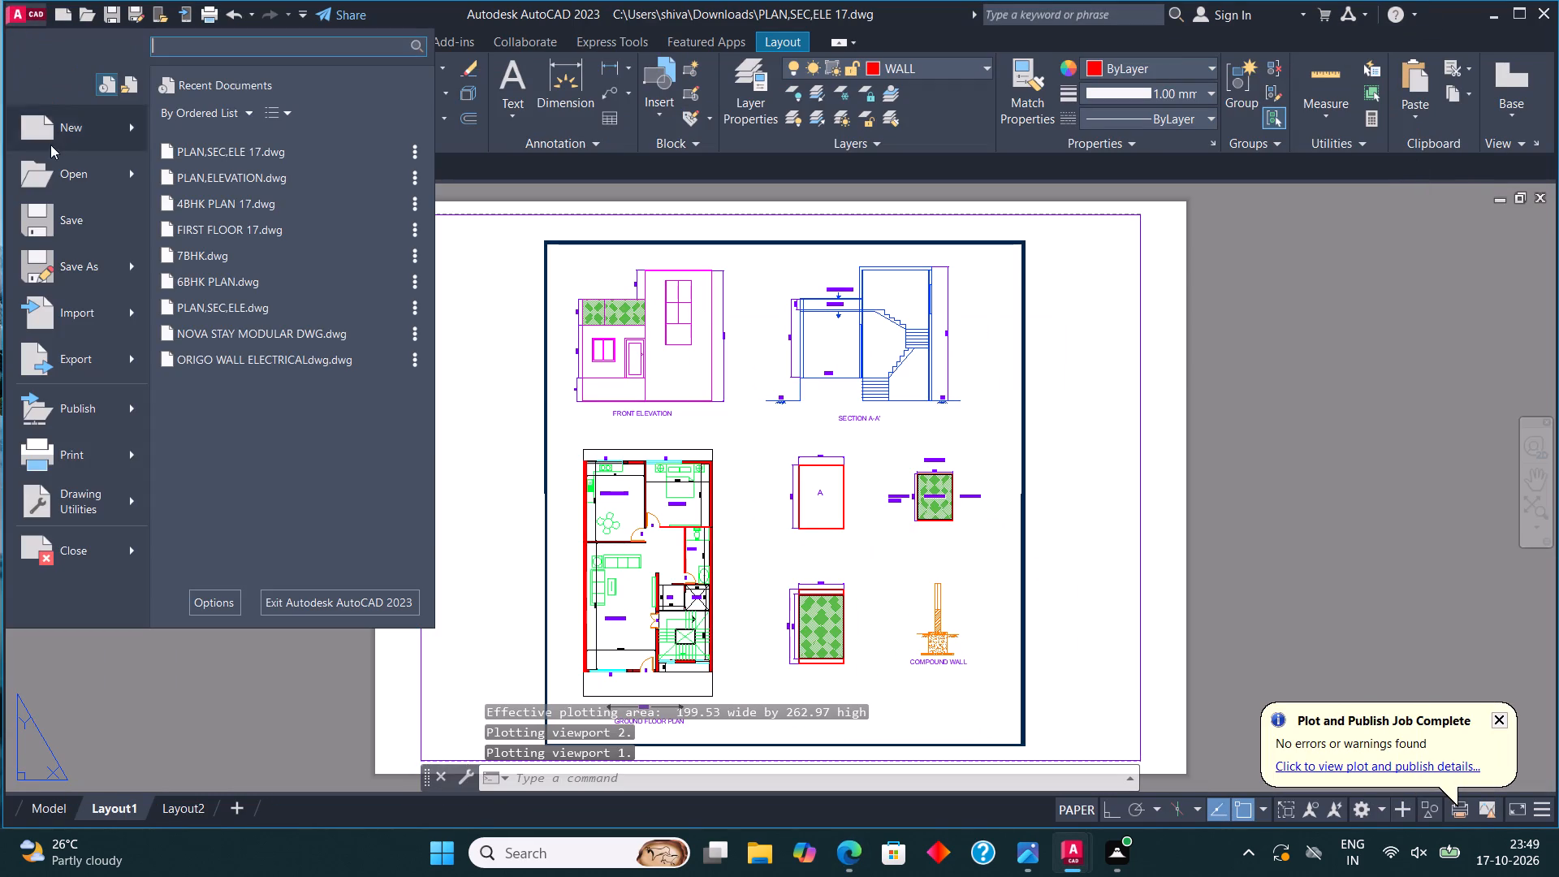
pyautogui.click(91, 361)
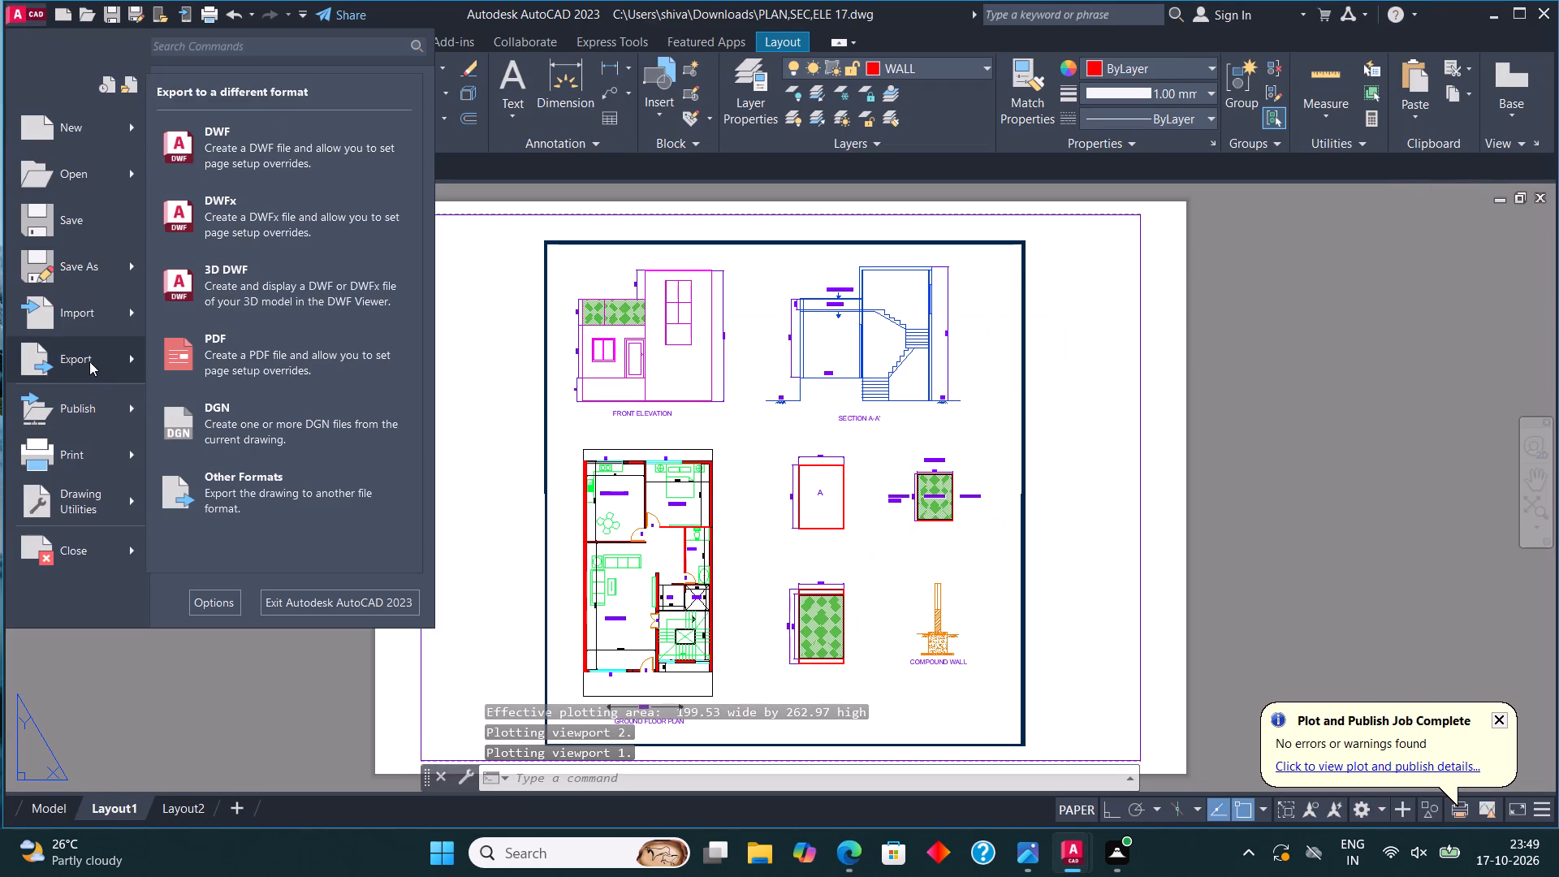
pyautogui.click(247, 150)
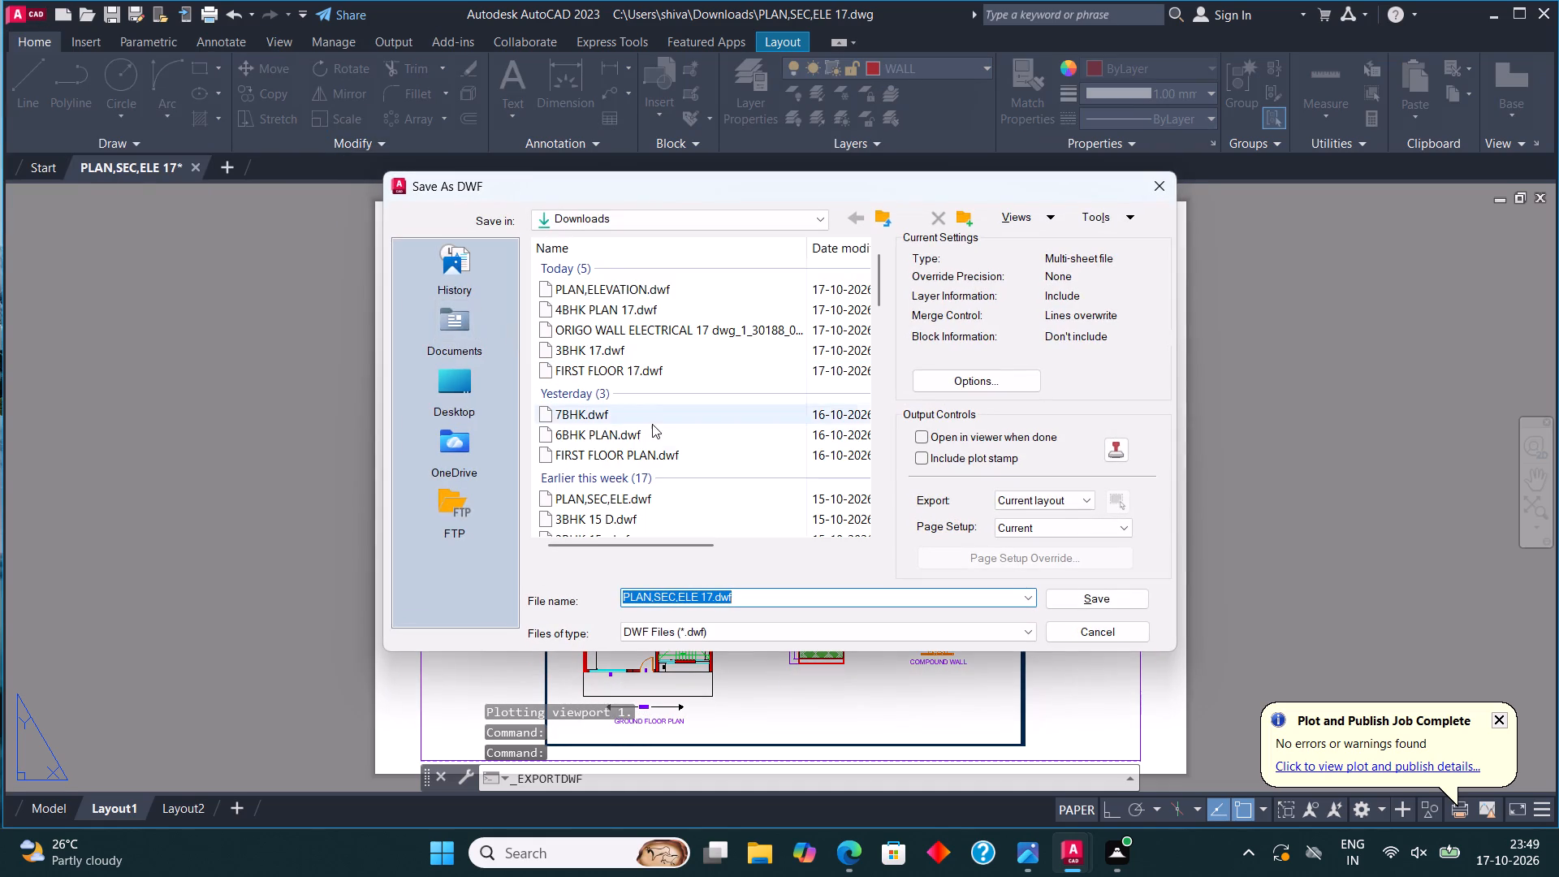
pyautogui.click(1074, 603)
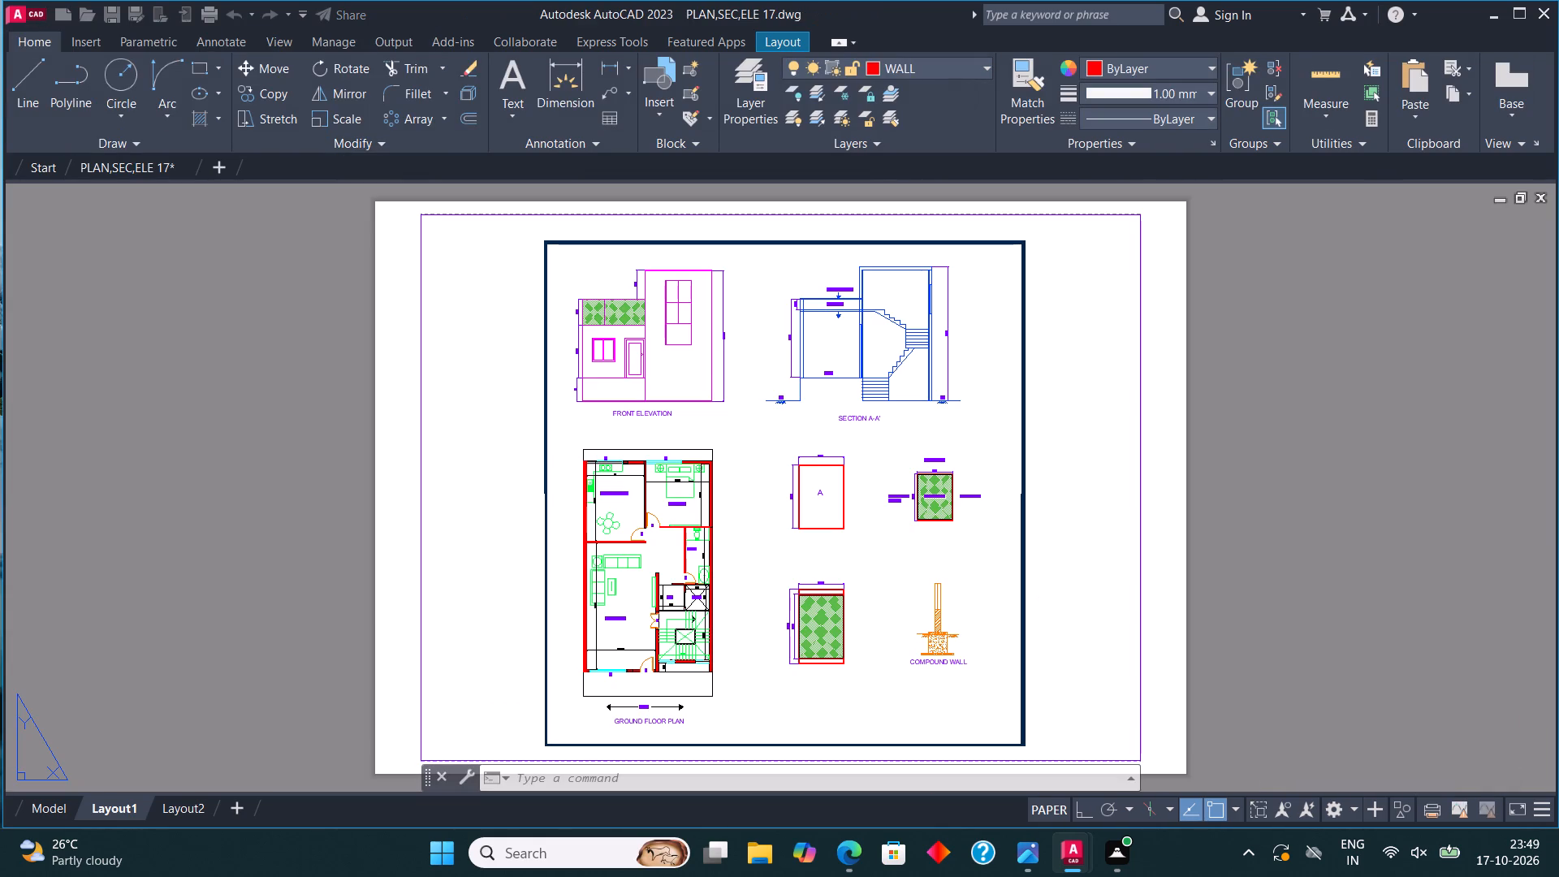